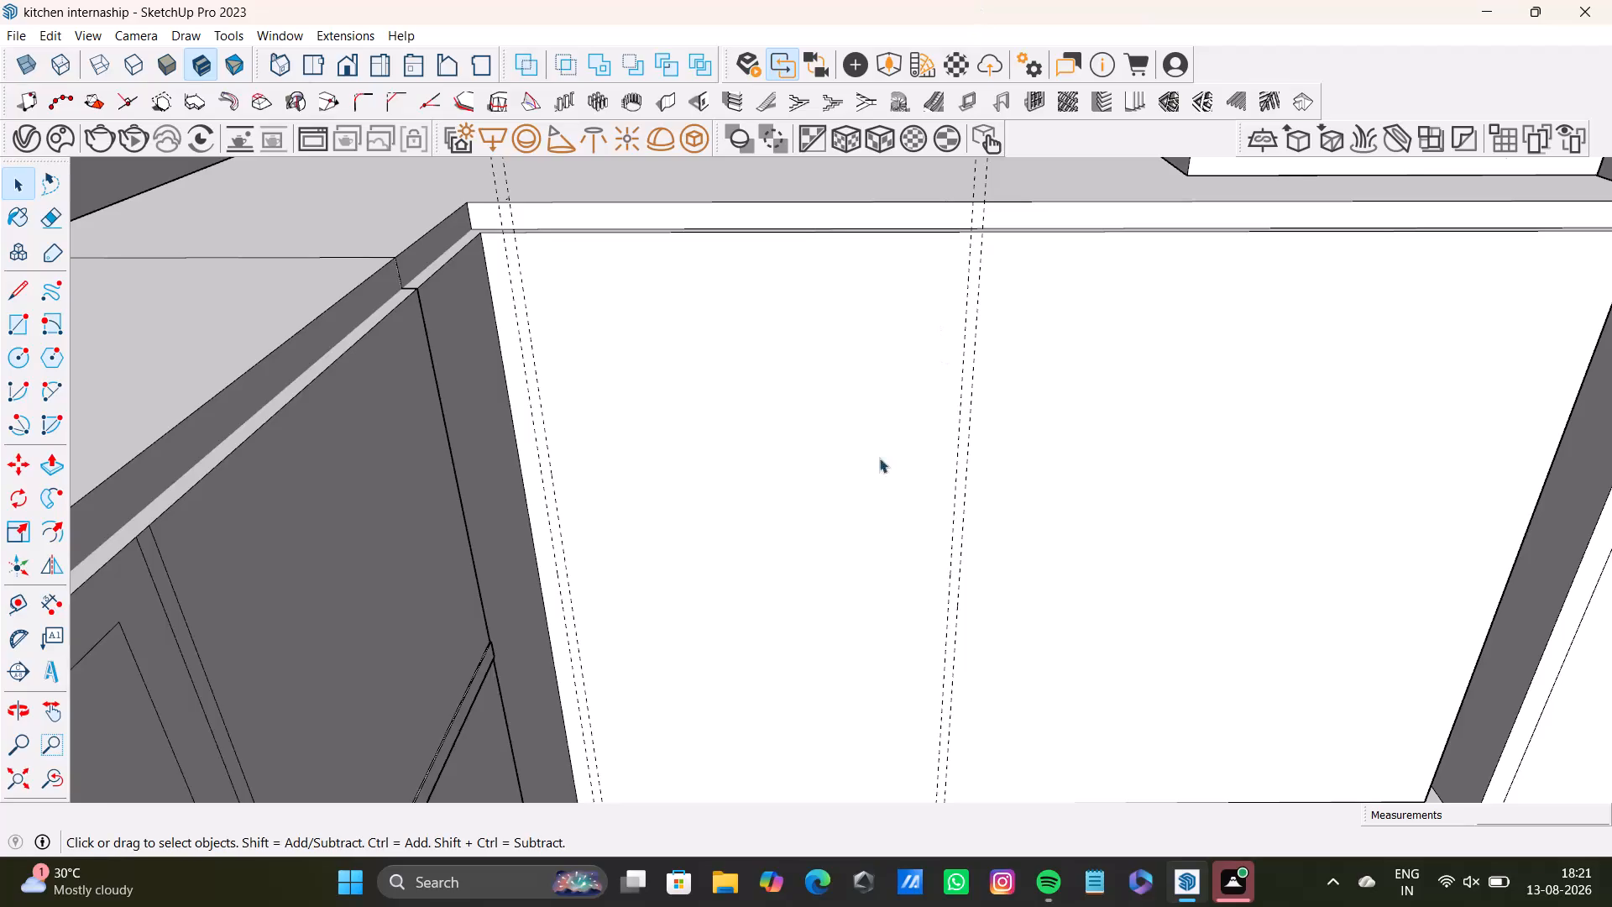
# Place a vertical guide 0.5" in from the base cabinet front's edge beside the tall block.
pyautogui.scroll(-13, 714, 496)
pyautogui.keyDown('shift'); pyautogui.moveTo(813, 490); pyautogui.dragTo(627, 481, button='middle'); pyautogui.keyUp('shift')
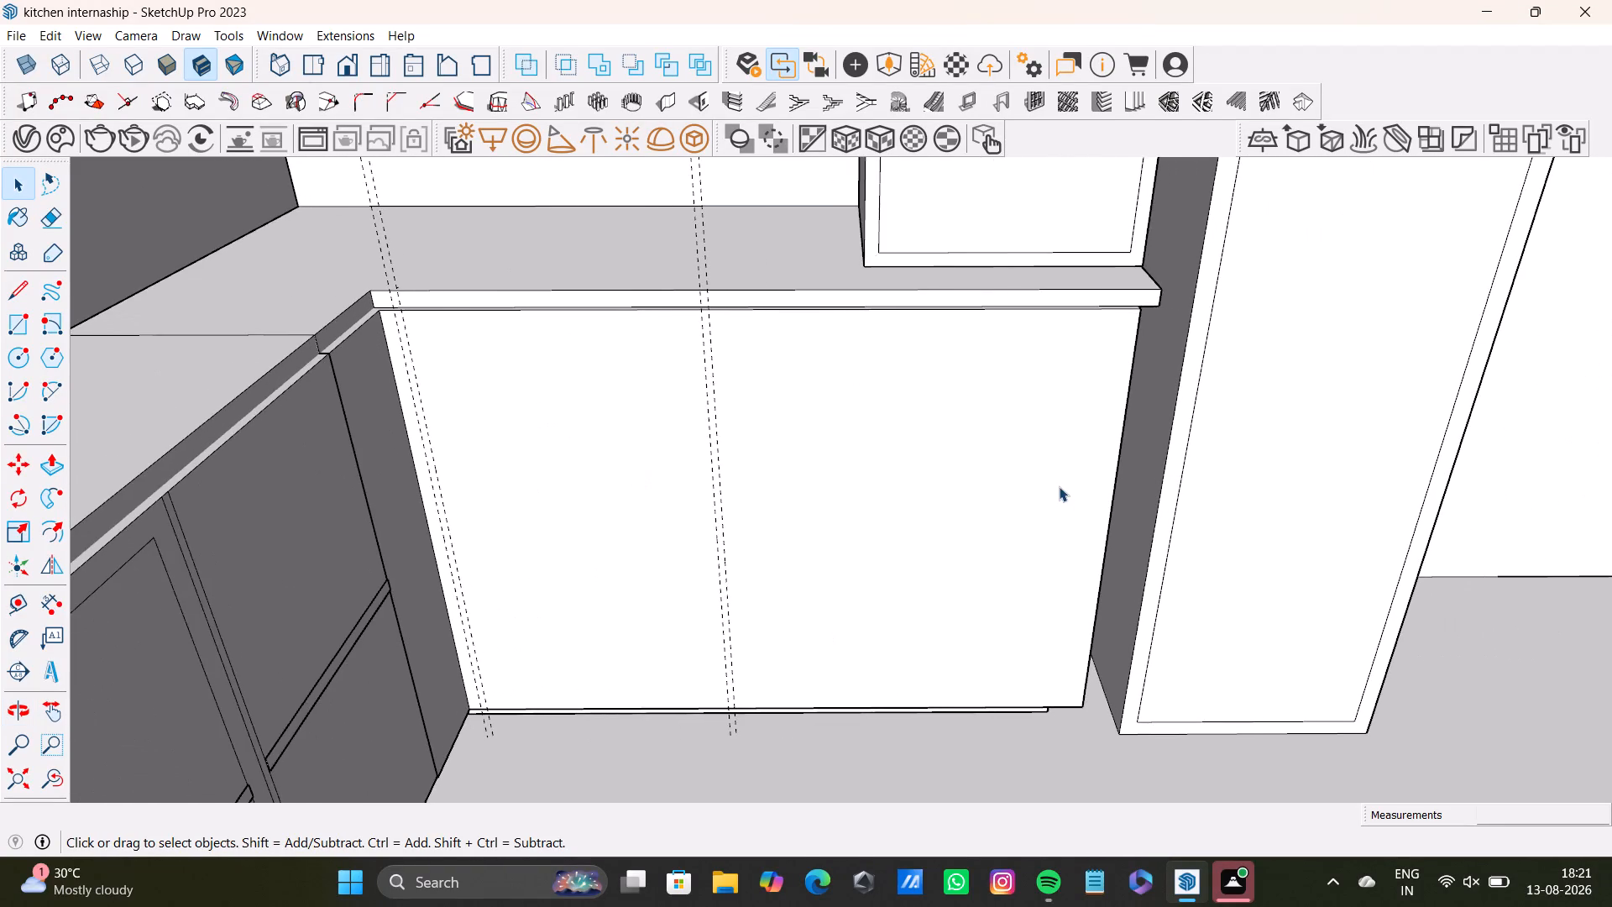
pyautogui.scroll(2, 1056, 481)
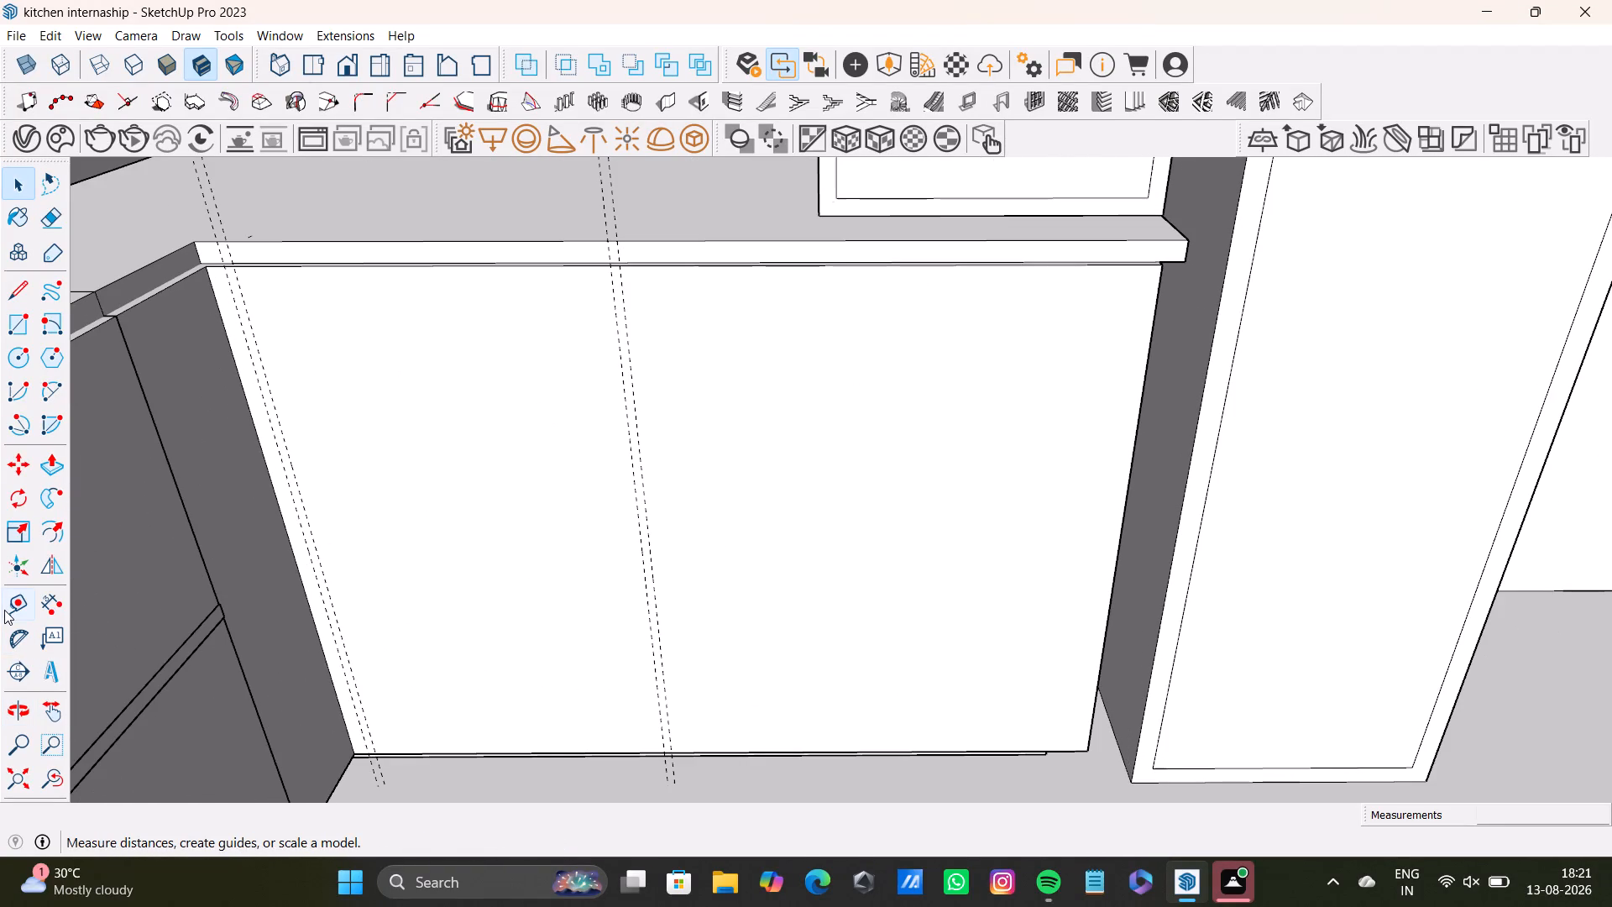
pyautogui.click(4, 610)
pyautogui.moveTo(1120, 532); pyautogui.dragTo(1104, 537)
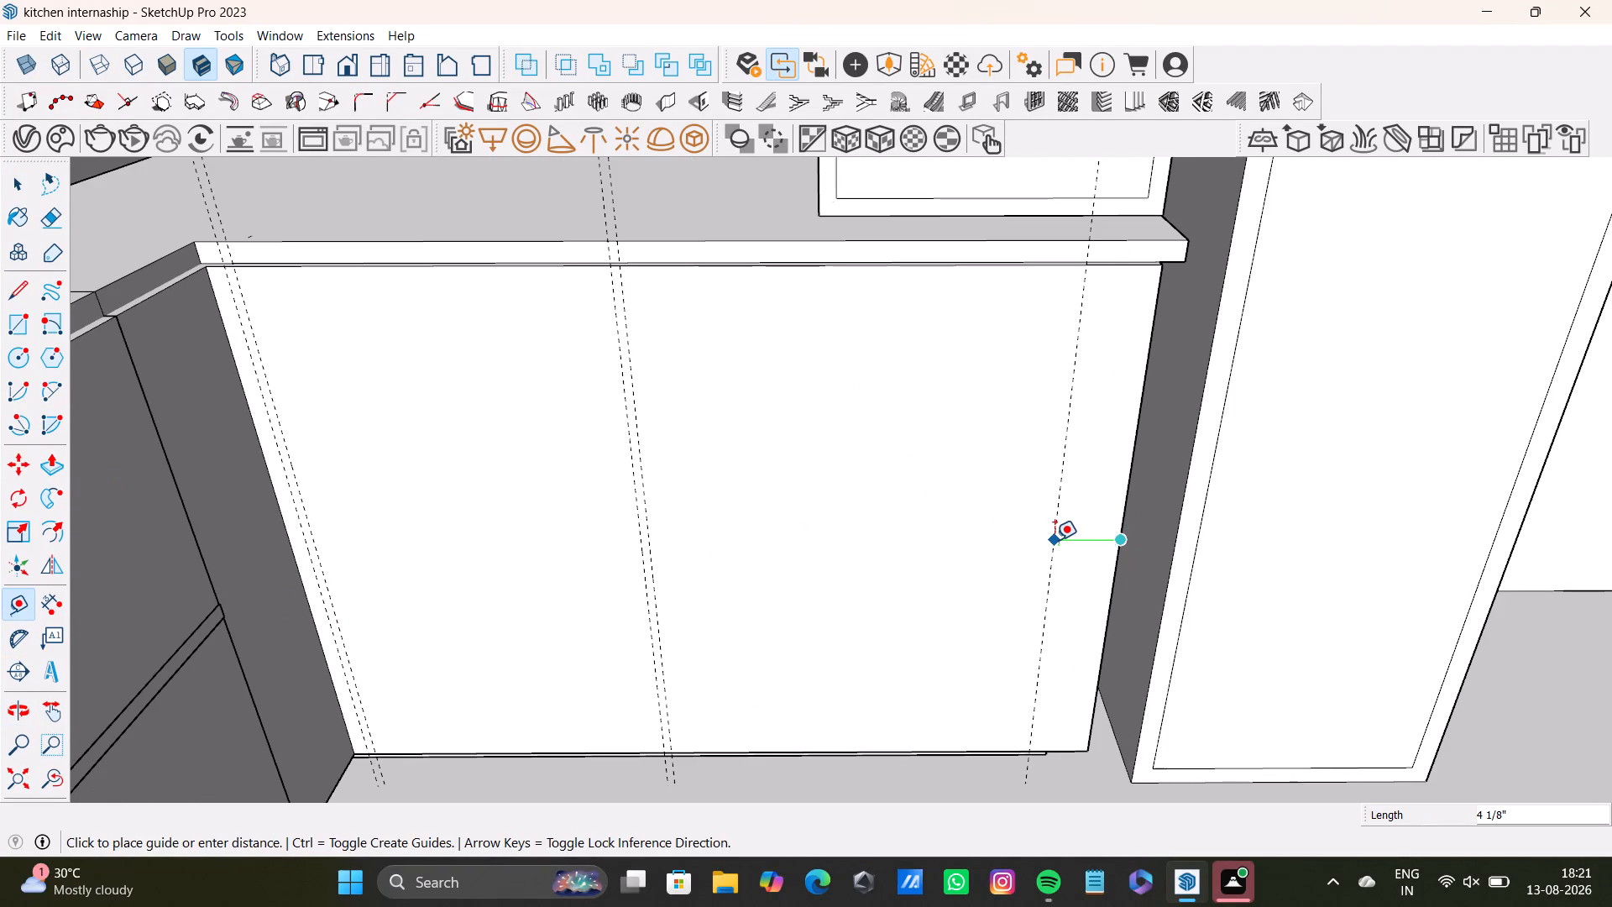
pyautogui.write('0.5')
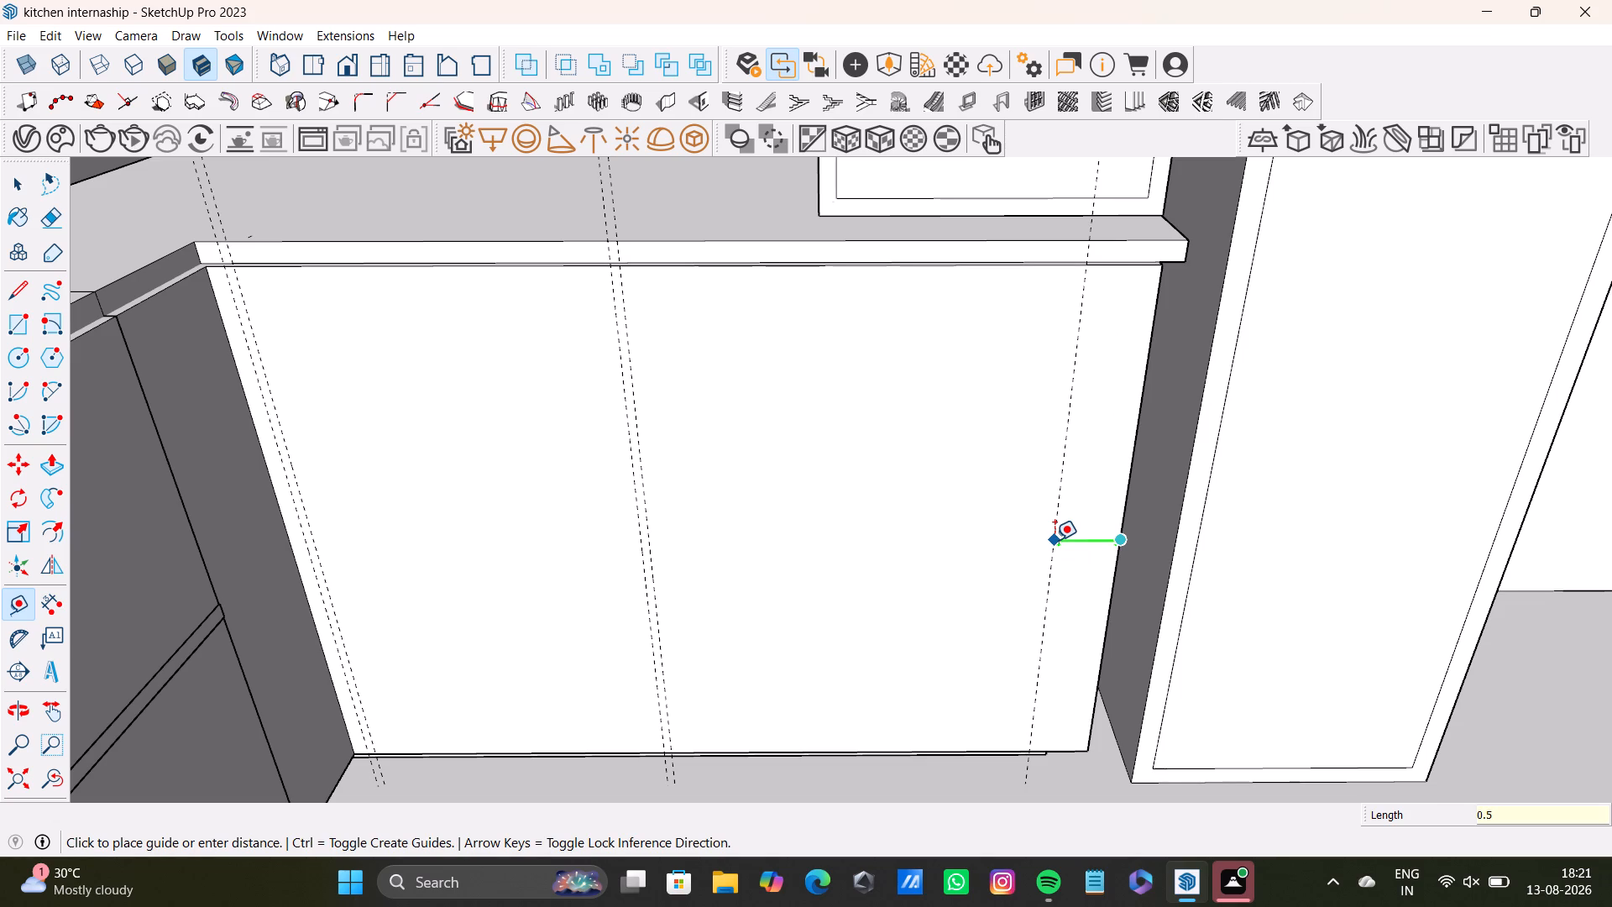
pyautogui.hotkey('shift', '"')
pyautogui.press('Return')
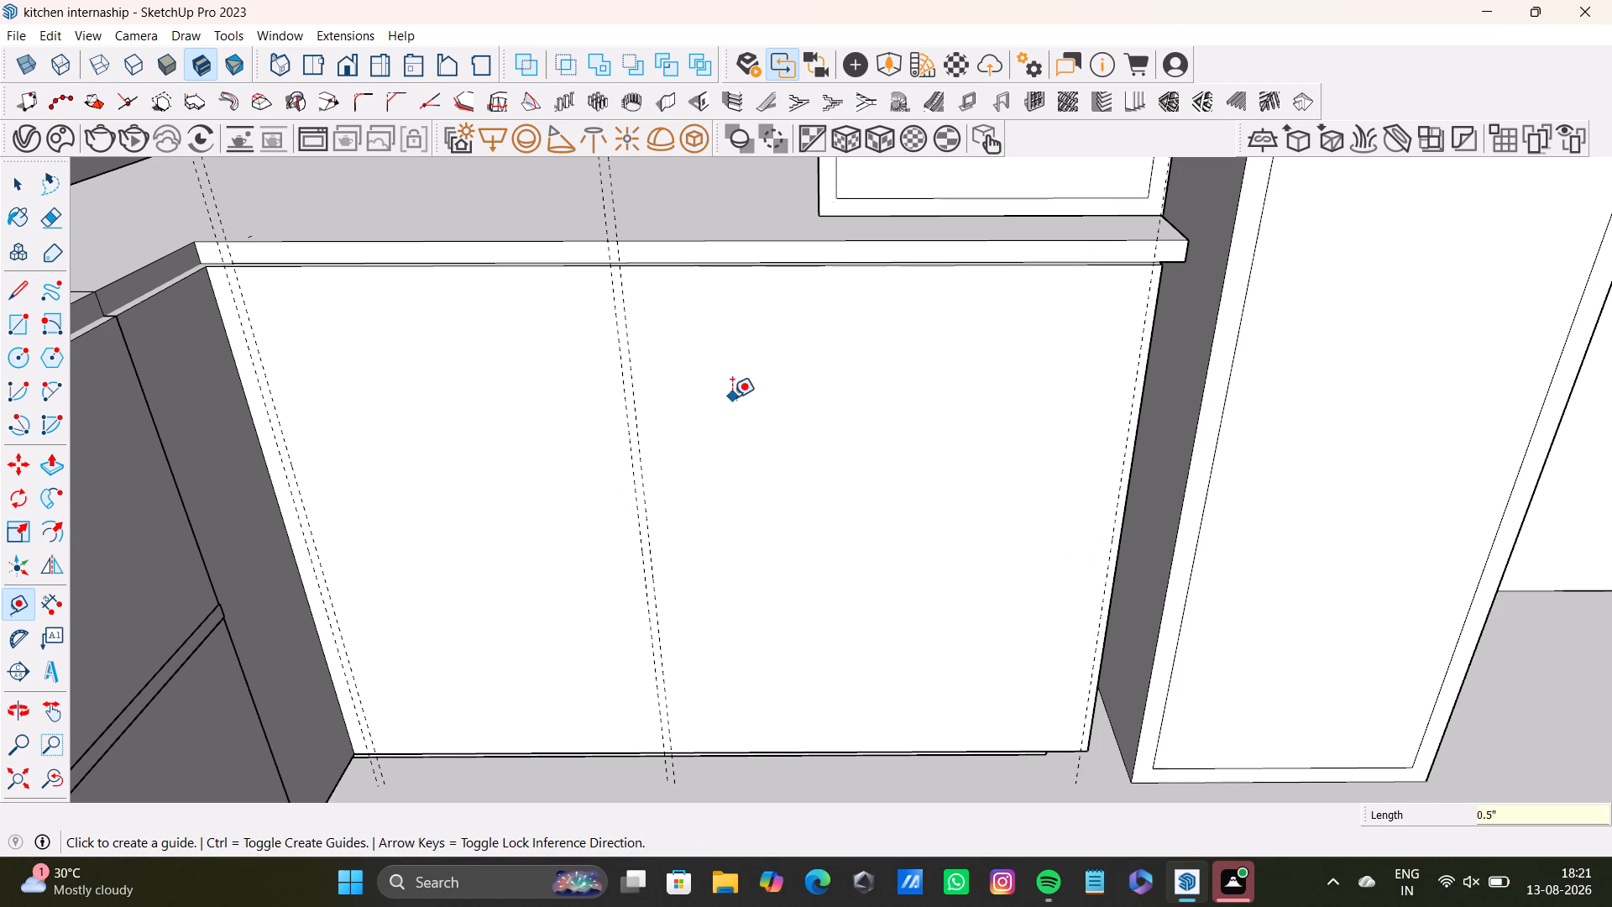
pyautogui.press('space')
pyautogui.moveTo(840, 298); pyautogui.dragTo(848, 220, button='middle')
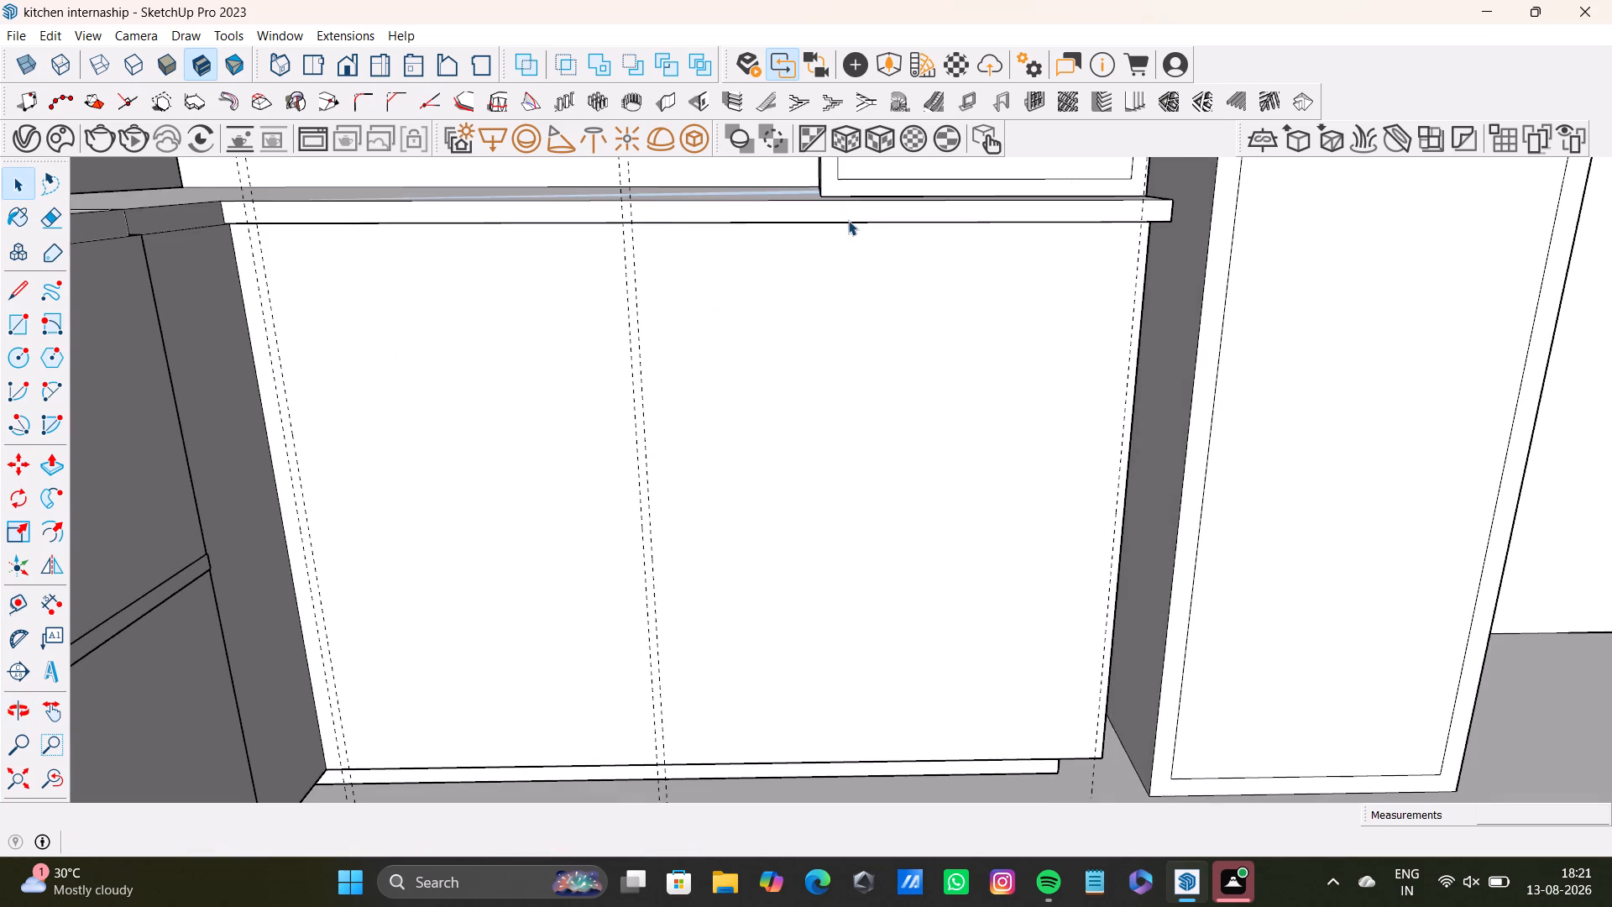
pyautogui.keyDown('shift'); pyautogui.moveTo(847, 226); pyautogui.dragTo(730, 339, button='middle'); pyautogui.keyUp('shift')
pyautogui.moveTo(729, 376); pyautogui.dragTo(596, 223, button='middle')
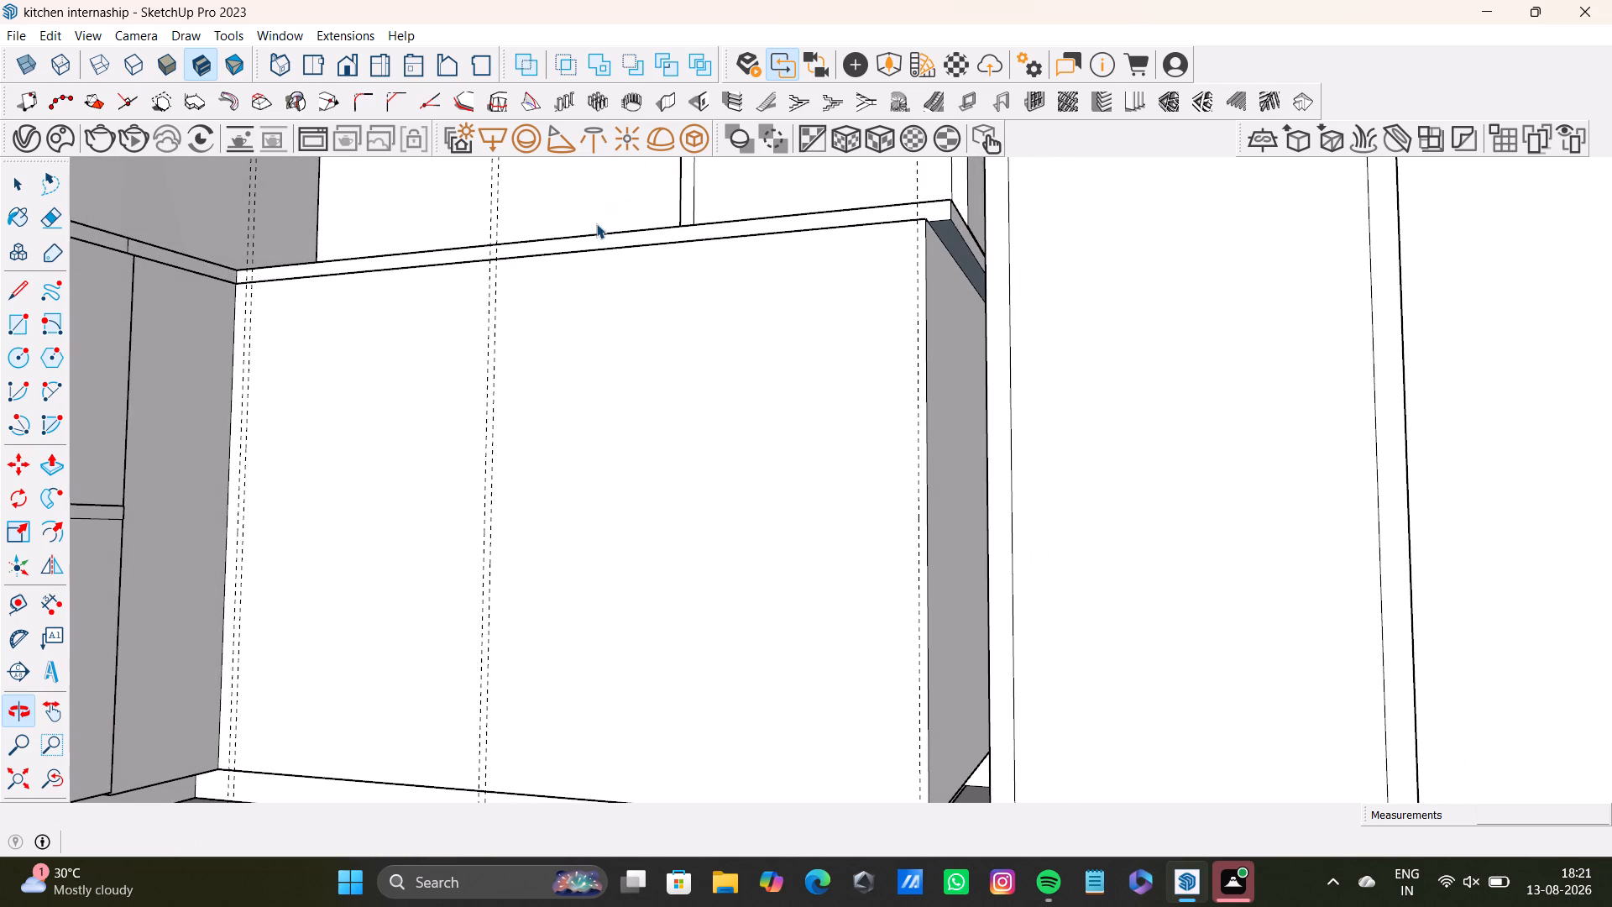
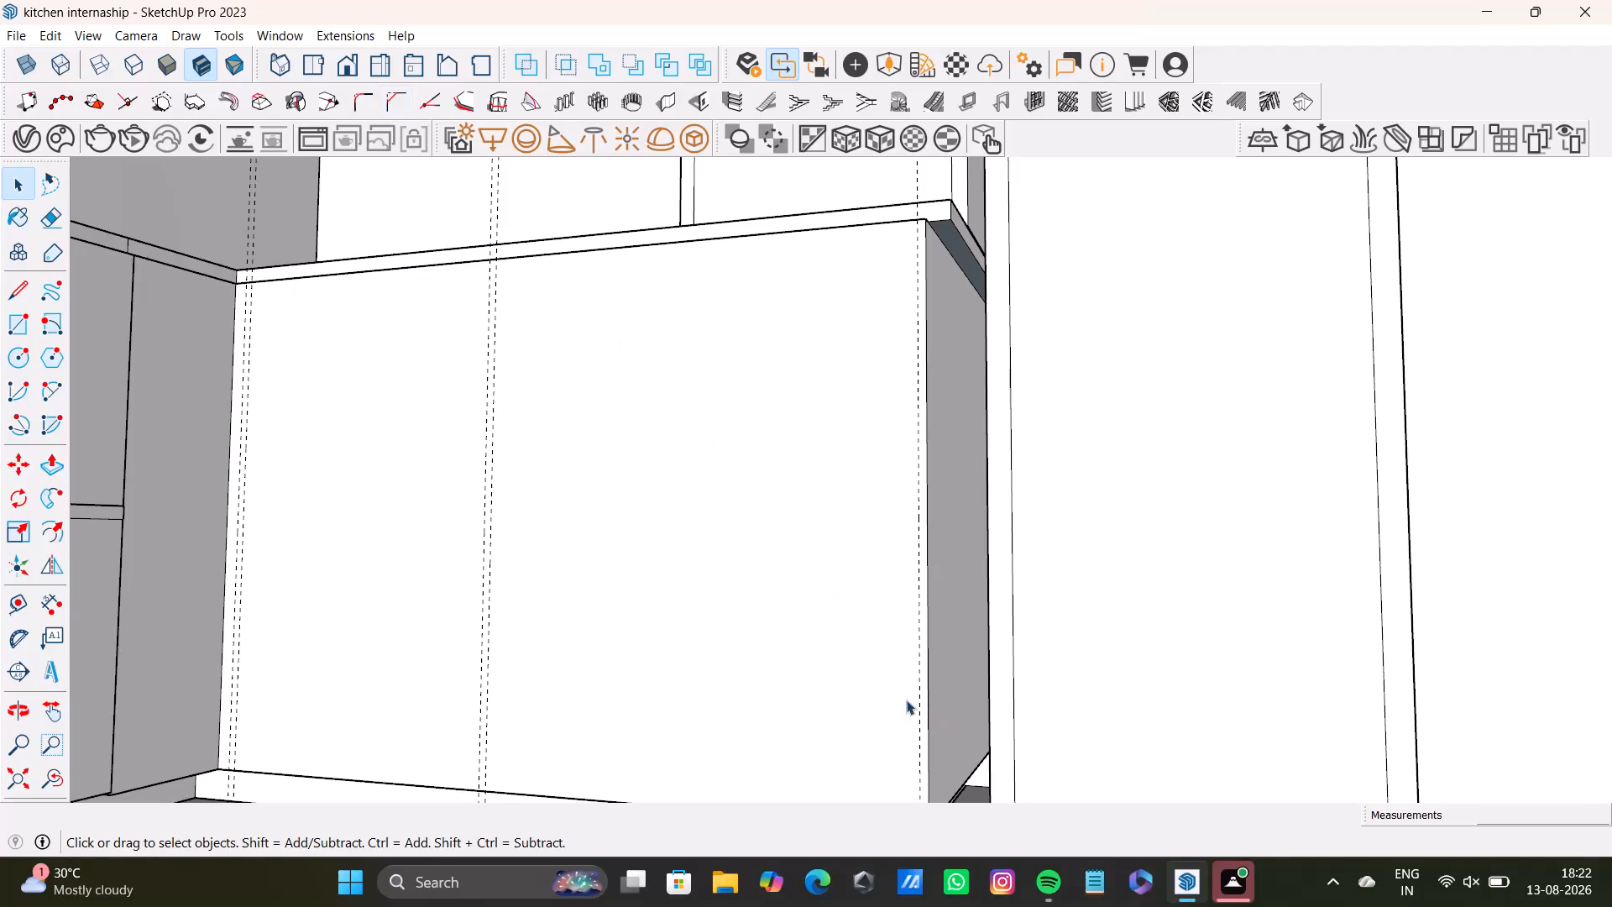
# Draw a door rectangle about 1' 8 5/16" by 2' 11 1/8" on the base cabinet front, between the corner-side and middle guides.
pyautogui.moveTo(808, 596); pyautogui.dragTo(917, 547, button='middle')
pyautogui.moveTo(917, 547); pyautogui.dragTo(917, 548, button='middle')
pyautogui.moveTo(793, 512); pyautogui.dragTo(842, 660, button='middle')
pyautogui.moveTo(793, 577); pyautogui.dragTo(771, 414, button='middle')
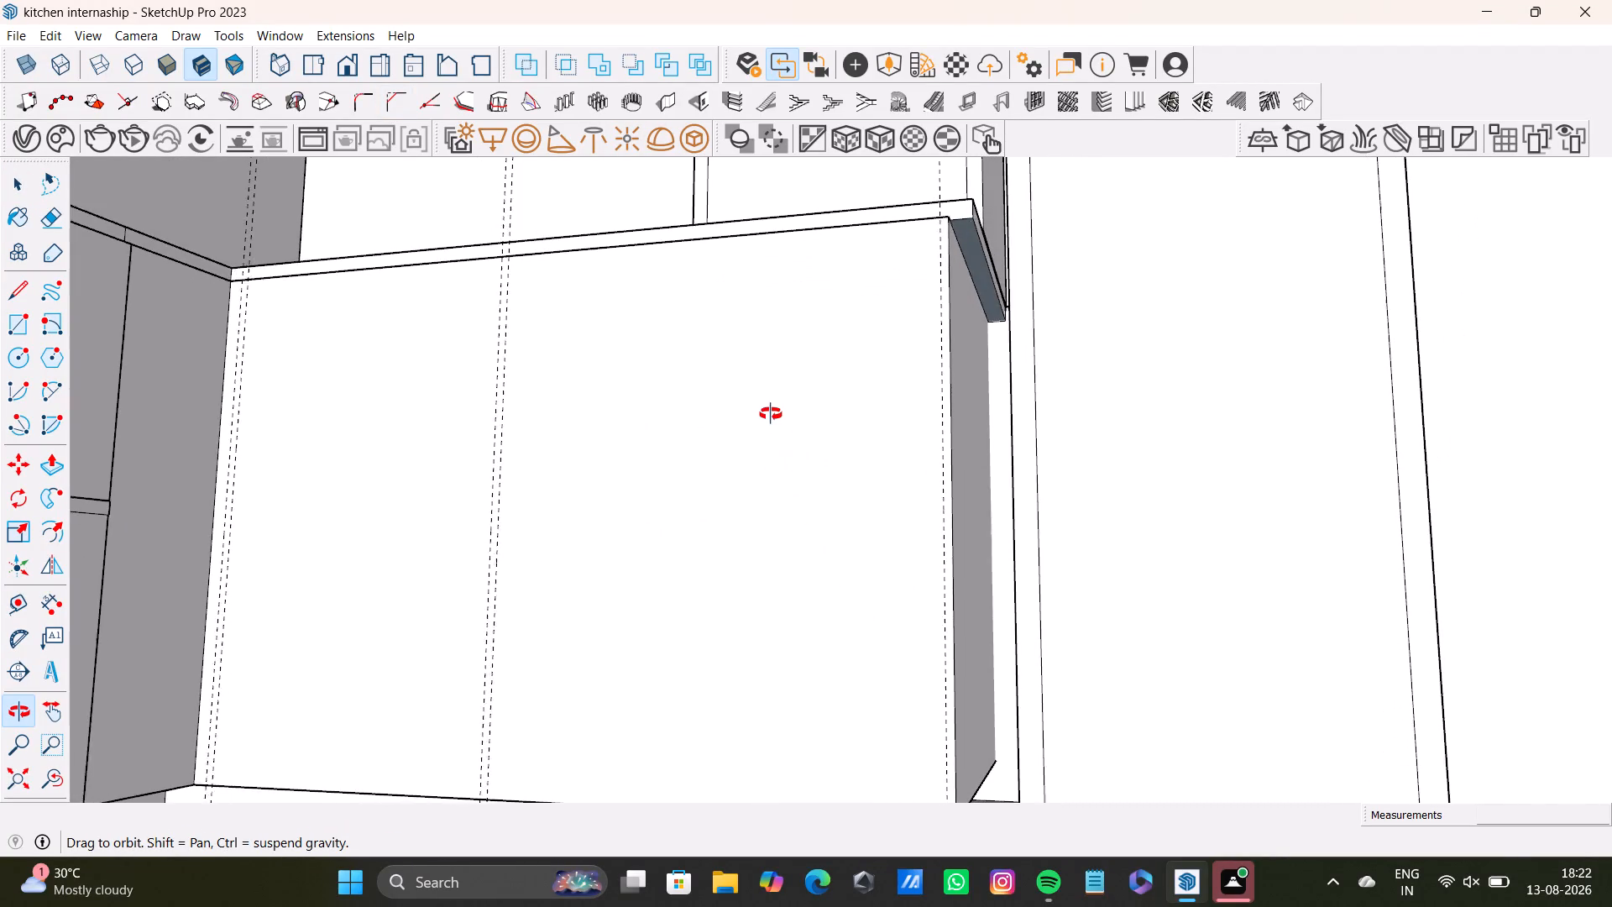
pyautogui.moveTo(771, 414); pyautogui.dragTo(777, 454, button='middle')
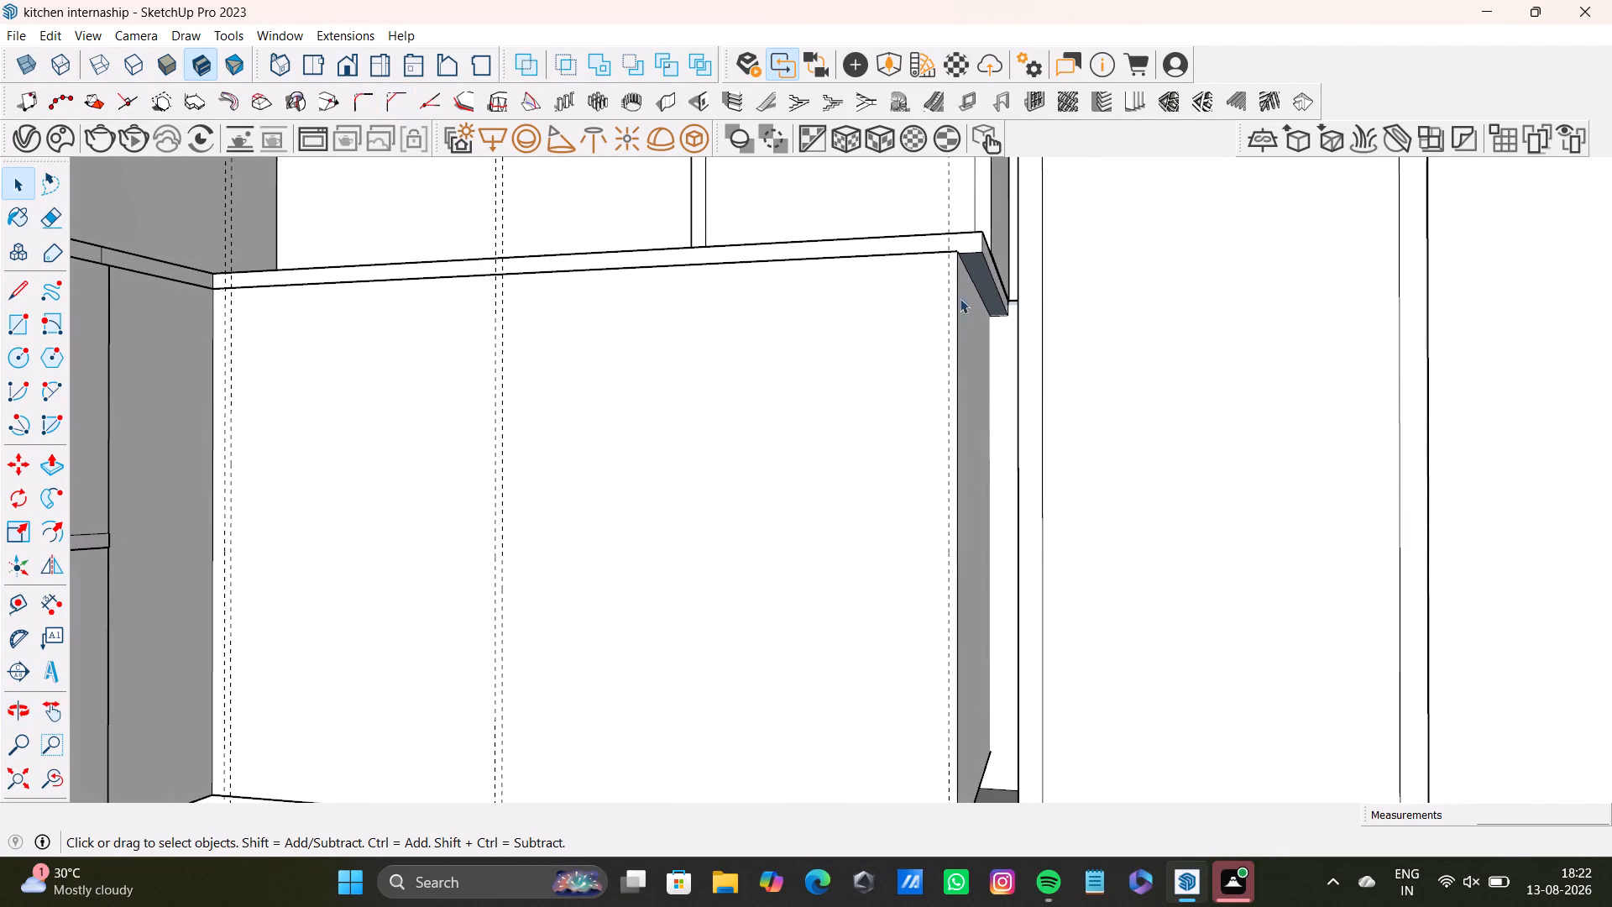
pyautogui.moveTo(824, 492); pyautogui.dragTo(971, 545, button='middle')
pyautogui.keyDown('shift'); pyautogui.moveTo(877, 547); pyautogui.dragTo(919, 410, button='middle'); pyautogui.keyUp('shift')
pyautogui.moveTo(919, 410); pyautogui.dragTo(913, 464, button='middle')
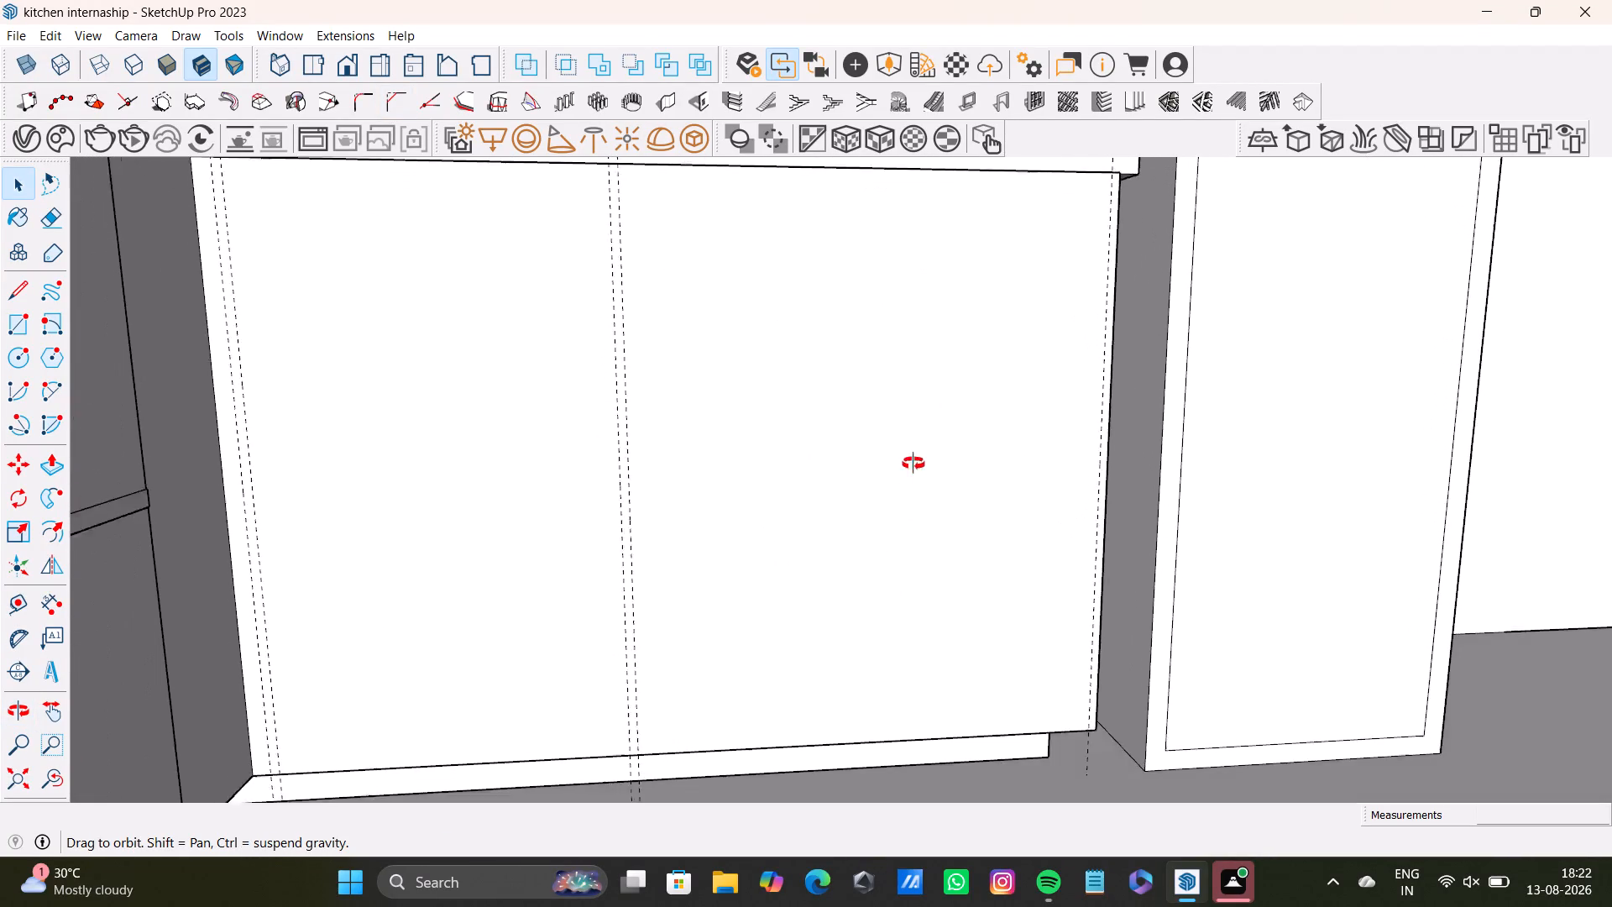
pyautogui.moveTo(913, 464); pyautogui.dragTo(610, 393, button='middle')
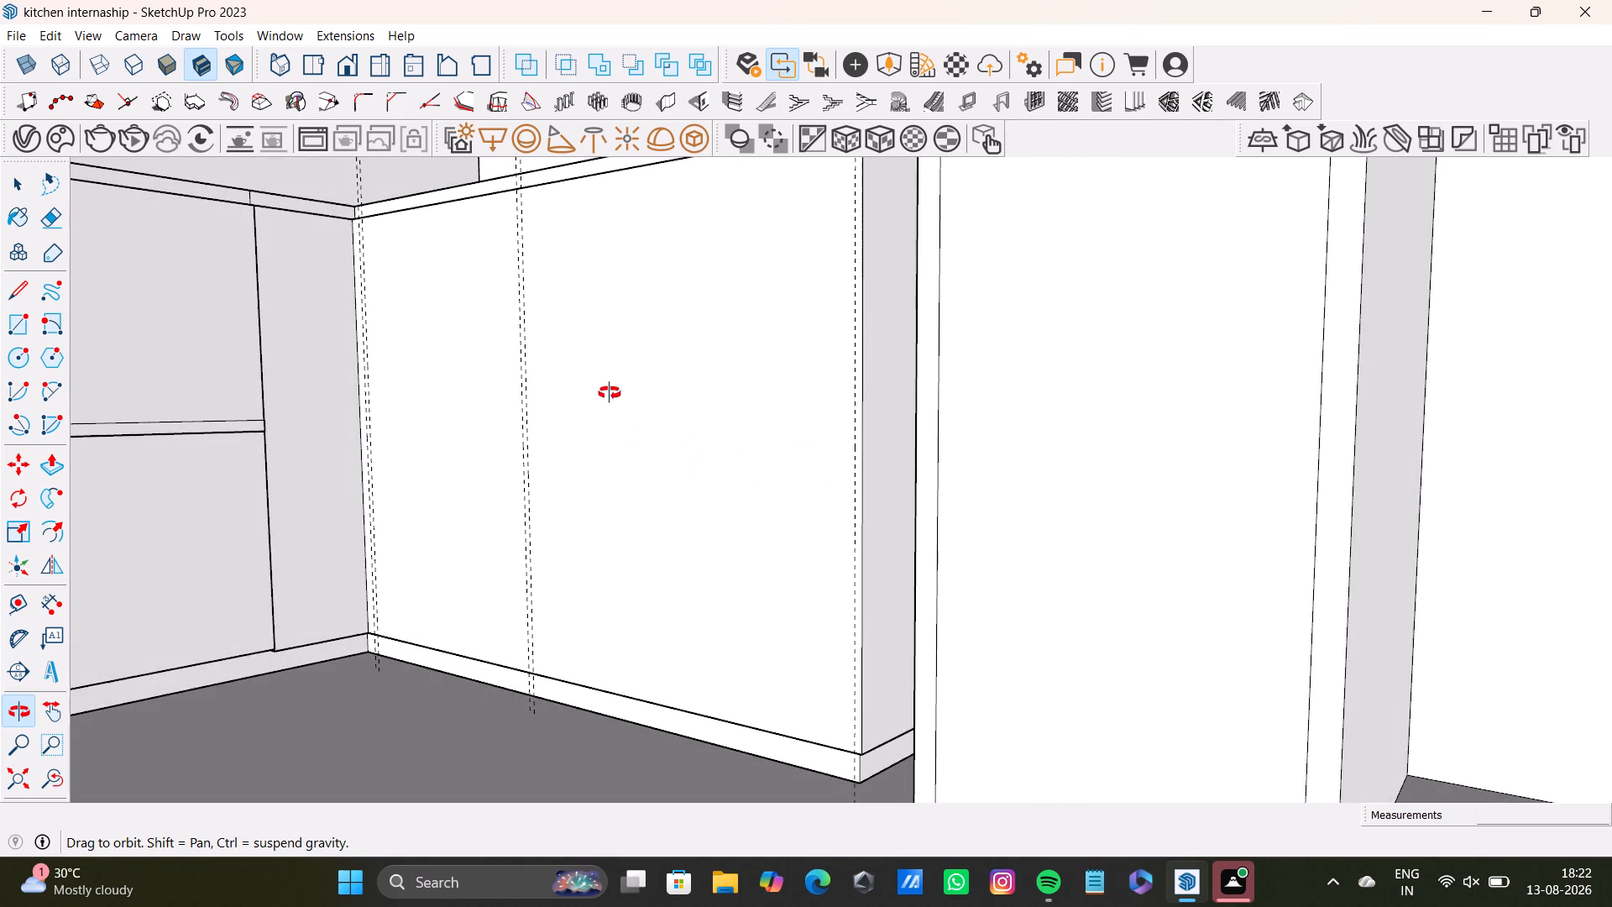
pyautogui.moveTo(610, 393); pyautogui.dragTo(709, 564, button='middle')
pyautogui.moveTo(726, 544); pyautogui.dragTo(708, 380, button='middle')
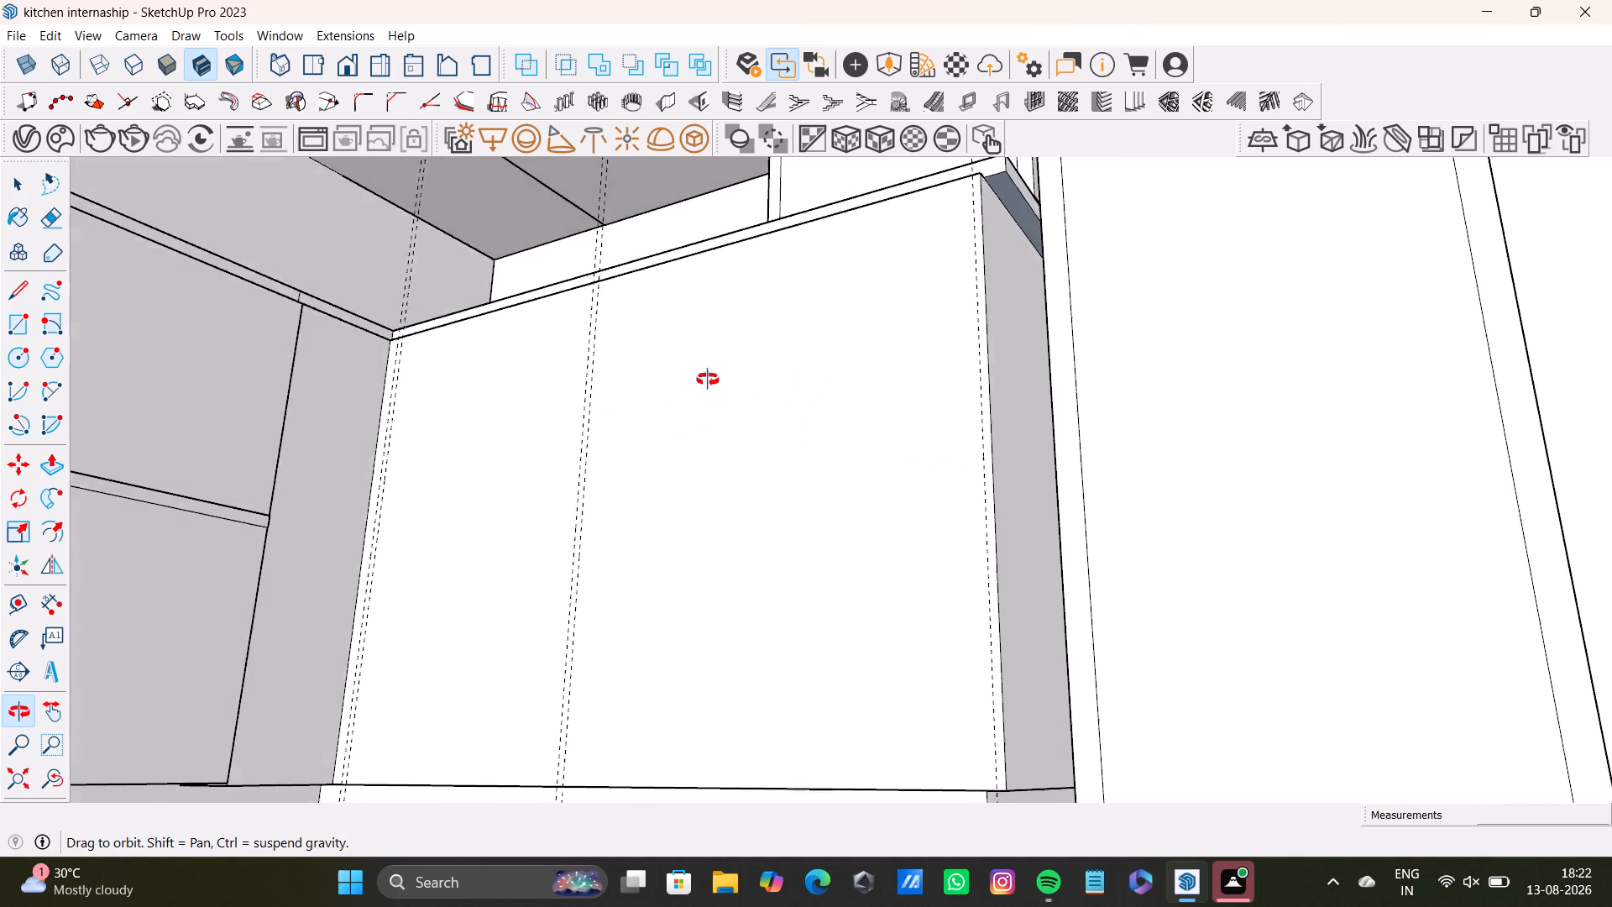
pyautogui.moveTo(708, 380); pyautogui.dragTo(677, 507, button='middle')
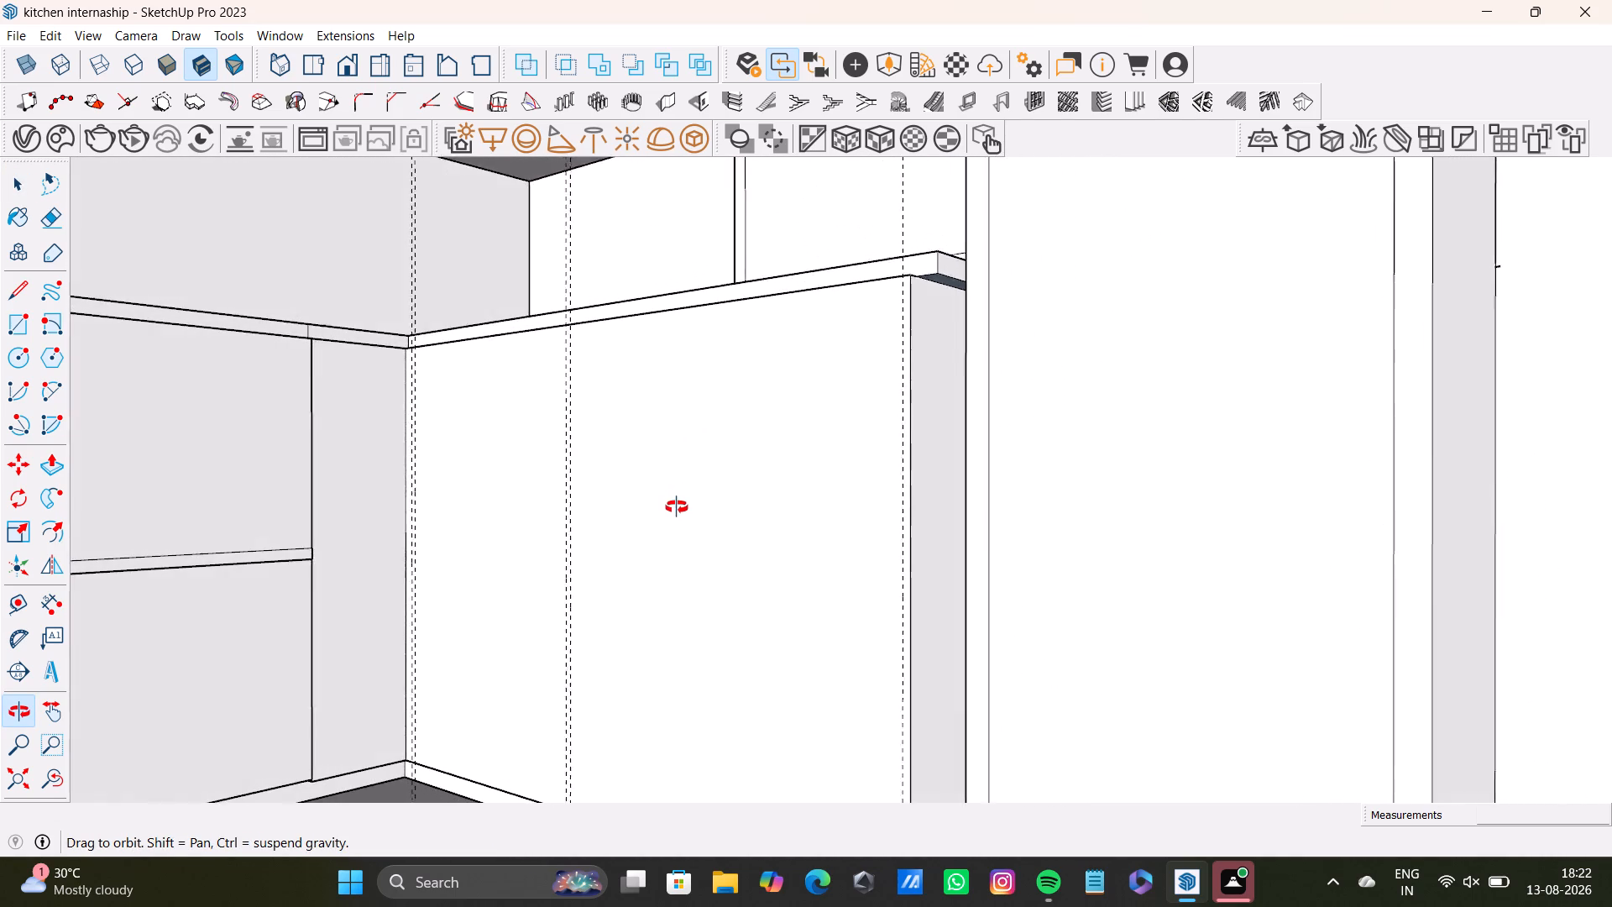
pyautogui.moveTo(677, 507); pyautogui.dragTo(915, 616, button='middle')
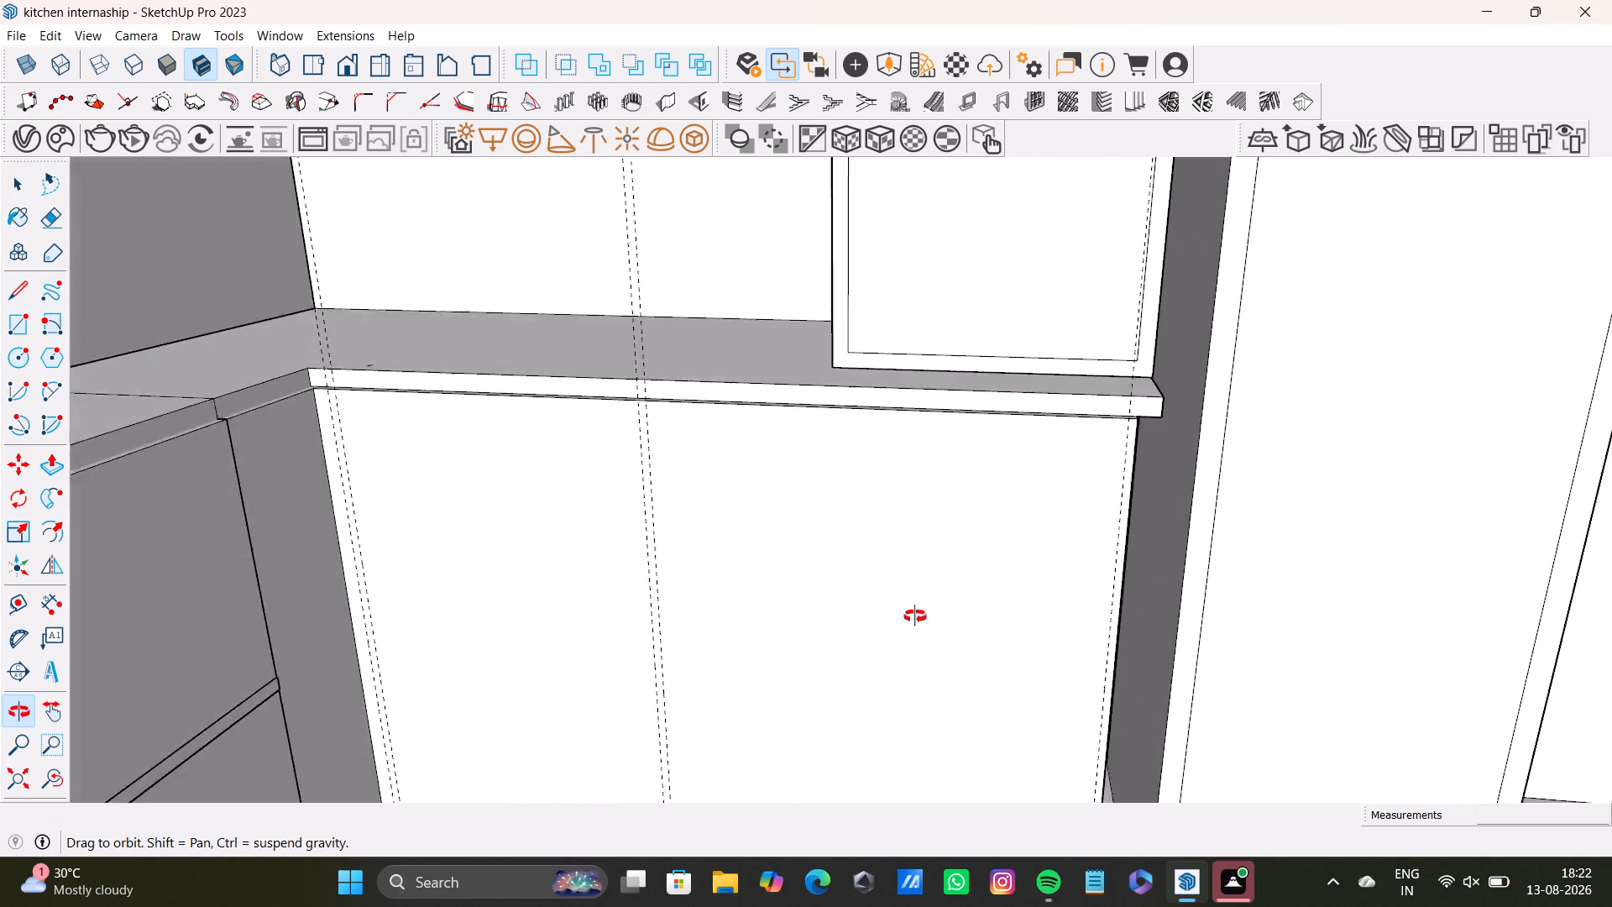
pyautogui.moveTo(915, 616); pyautogui.dragTo(997, 435, button='middle')
pyautogui.click(24, 340)
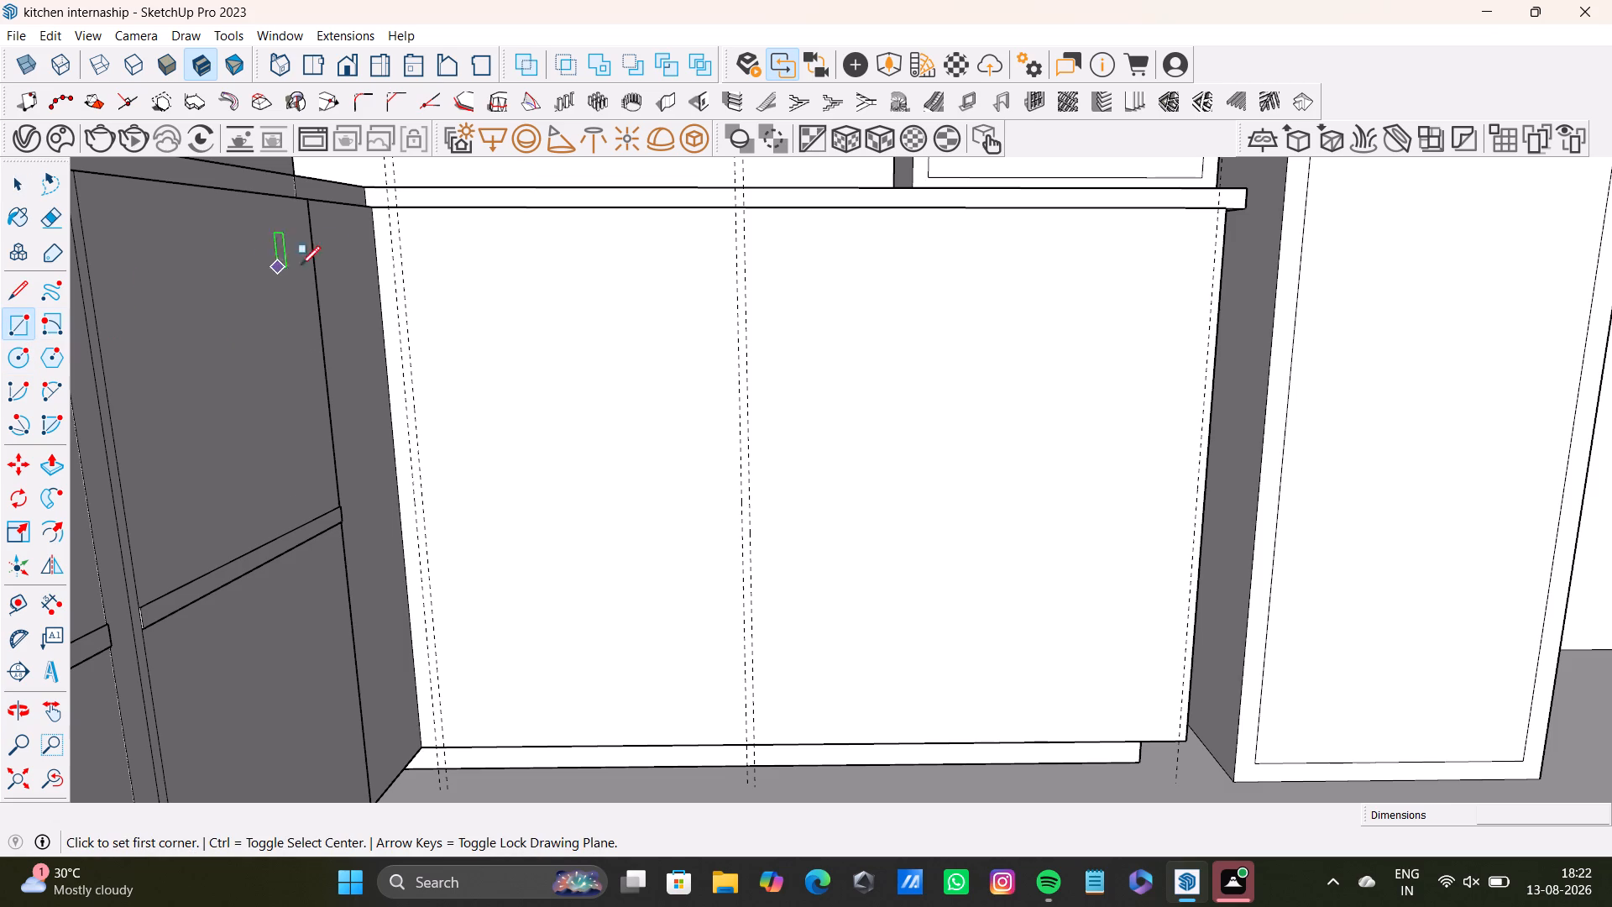
pyautogui.scroll(5, 320, 260)
pyautogui.click(421, 184)
pyautogui.scroll(-3, 731, 473)
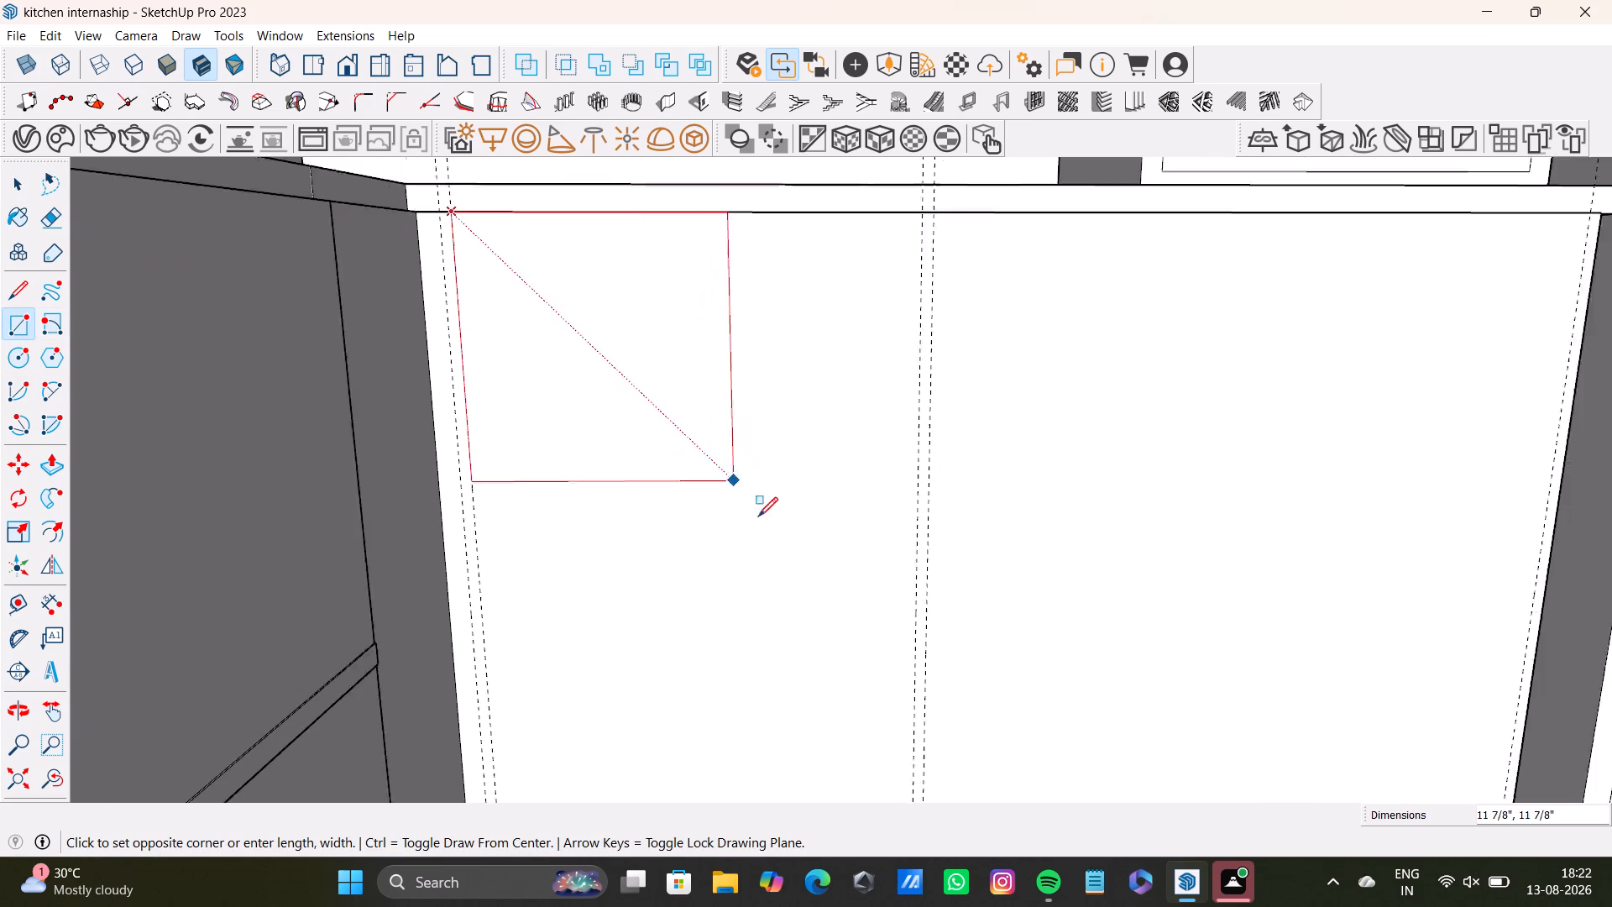
pyautogui.moveTo(768, 523); pyautogui.dragTo(669, 312, button='middle')
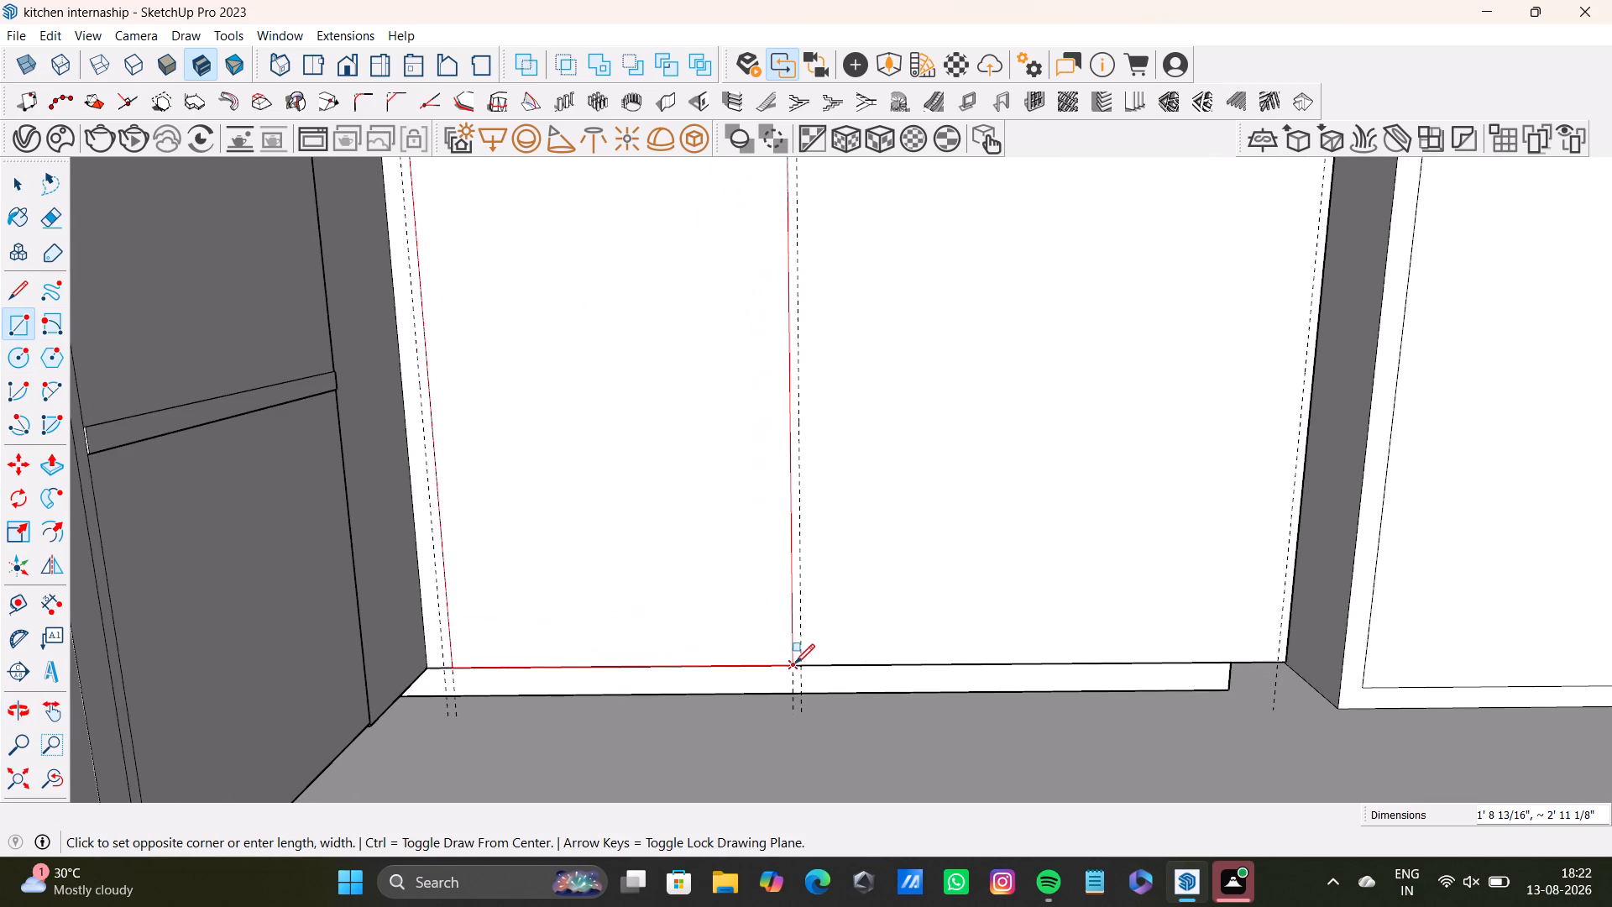
pyautogui.click(790, 665)
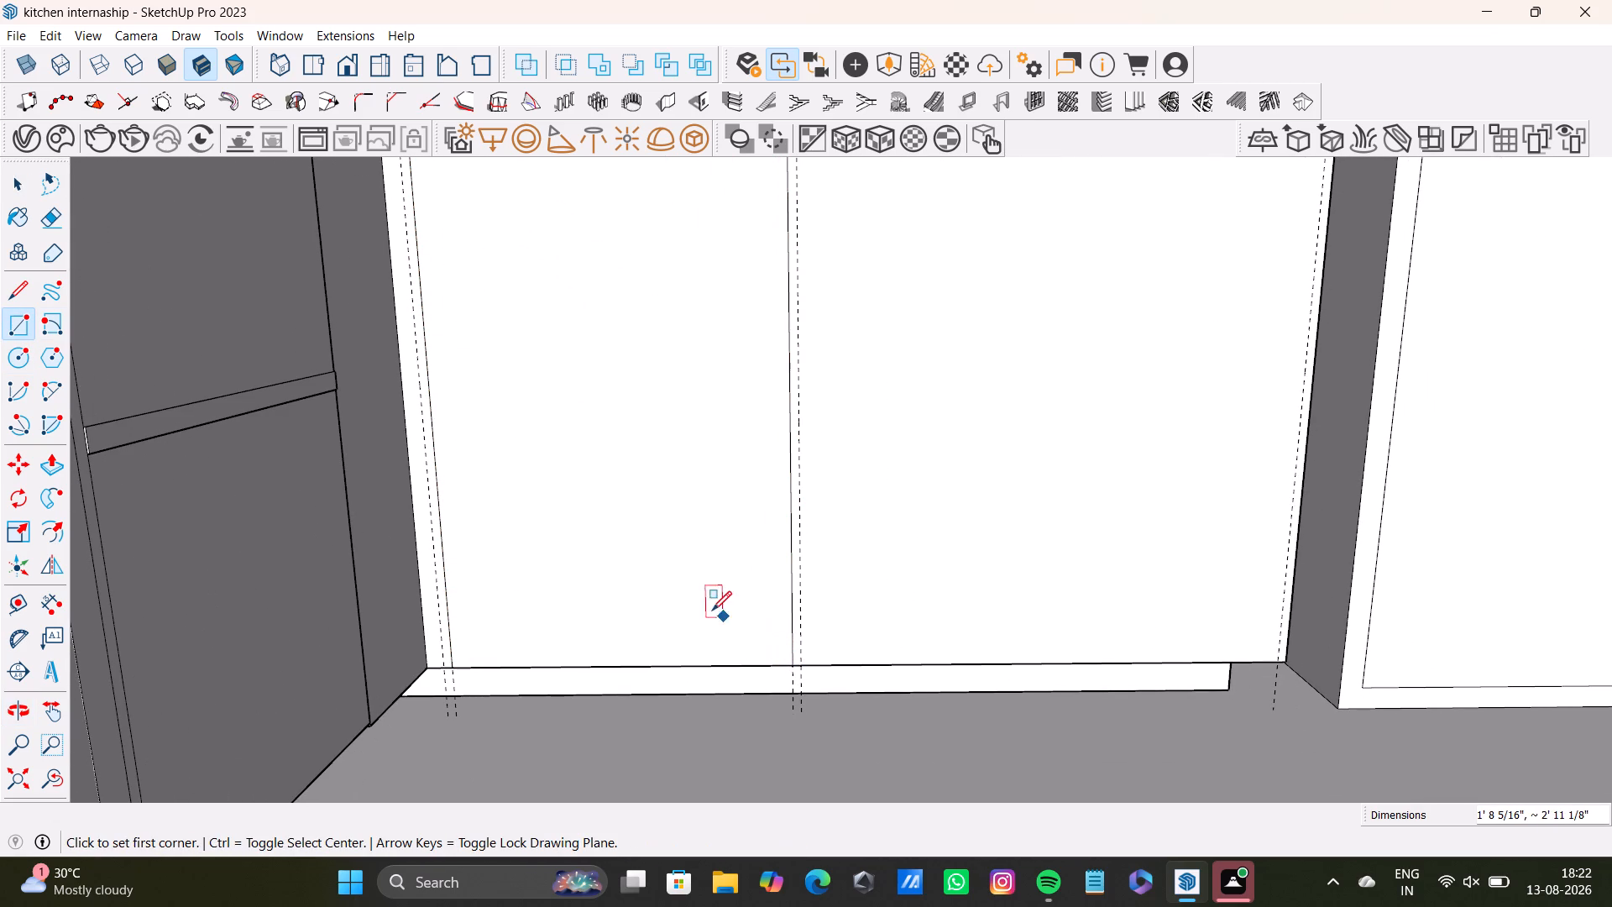
pyautogui.press('space')
# Push/Pull the corner-side door rectangle out from the base cabinet front, then push it back to a thin raised panel.
pyautogui.scroll(-3, 659, 536)
pyautogui.keyDown('shift'); pyautogui.moveTo(659, 502); pyautogui.dragTo(565, 633, button='middle'); pyautogui.keyUp('shift')
pyautogui.click(565, 615)
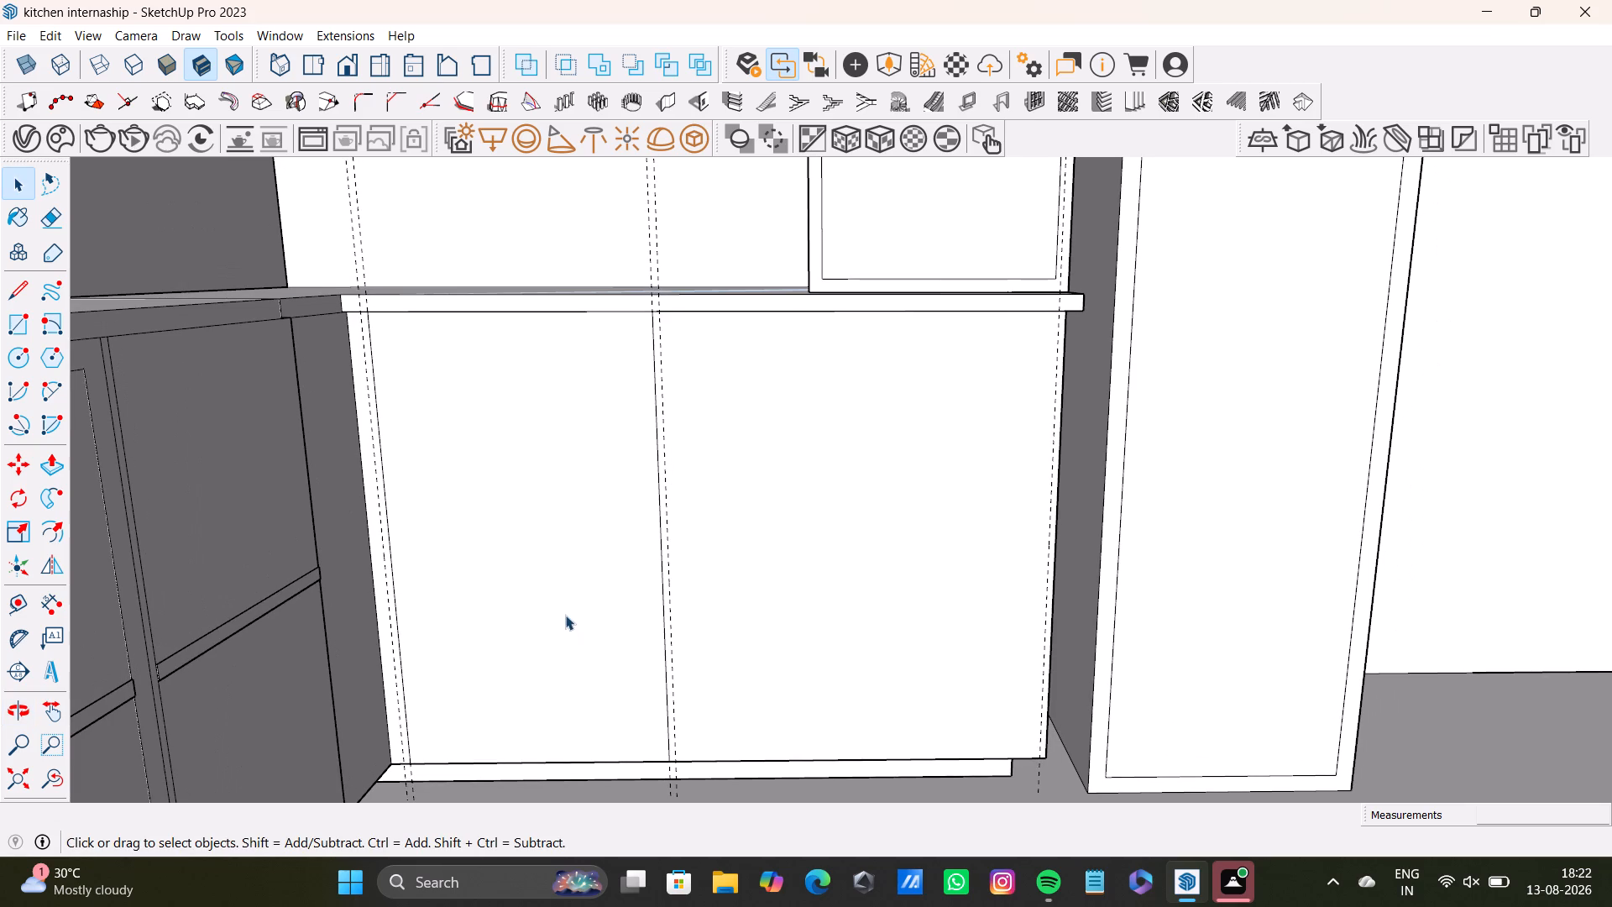
pyautogui.click(556, 609)
pyautogui.press('p')
pyautogui.moveTo(463, 538); pyautogui.dragTo(437, 585)
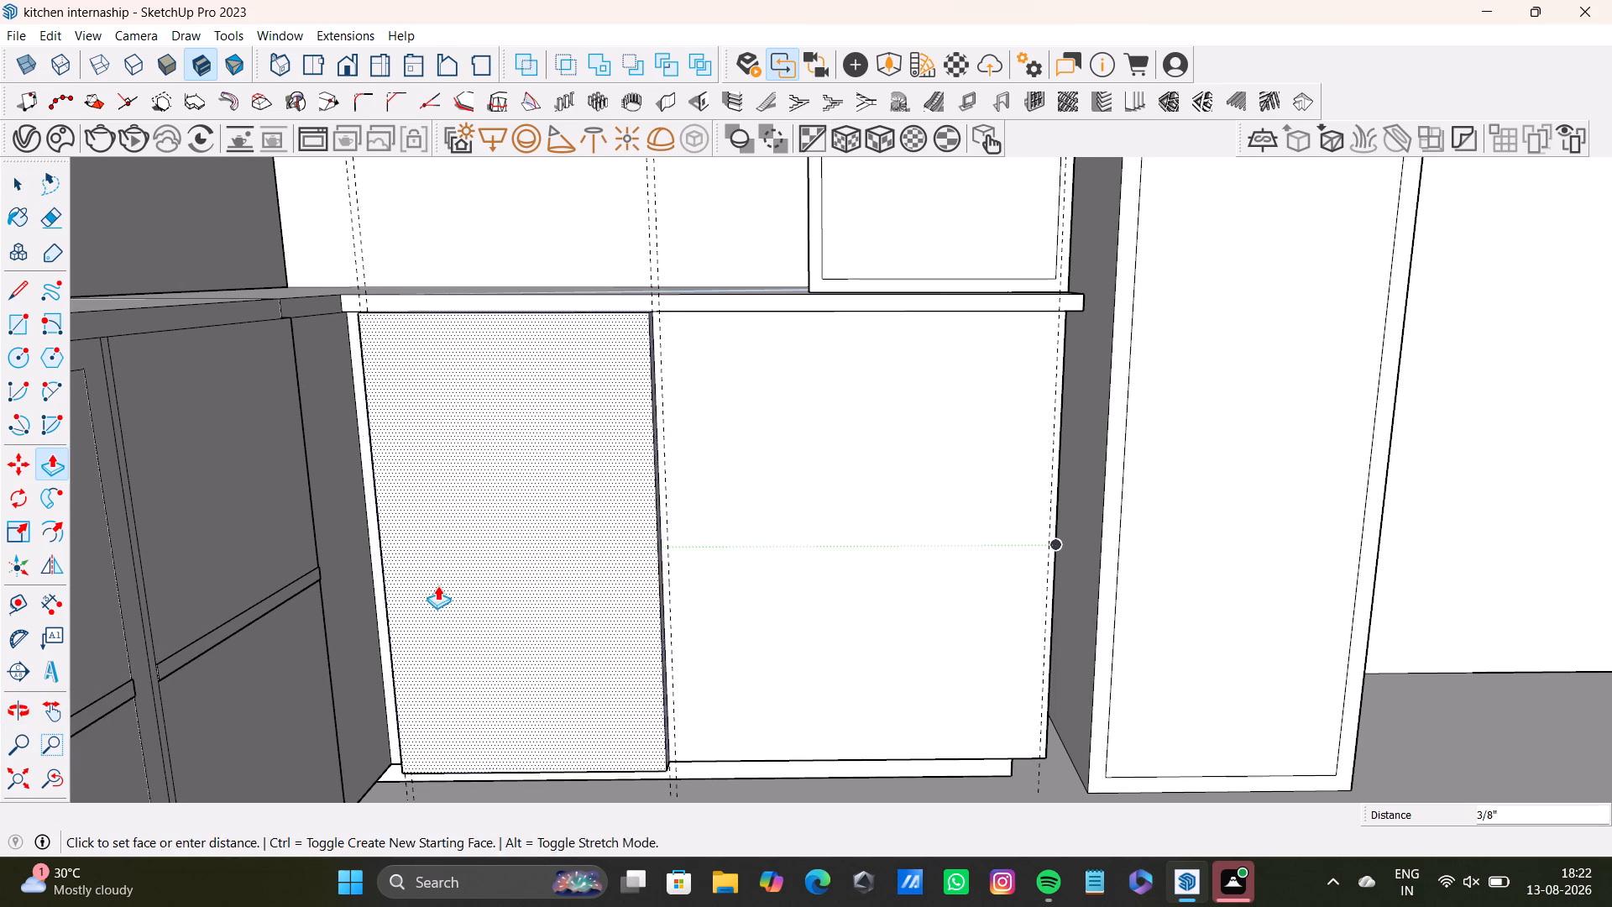
pyautogui.moveTo(437, 585); pyautogui.dragTo(441, 582)
pyautogui.moveTo(408, 449); pyautogui.dragTo(595, 623, button='middle')
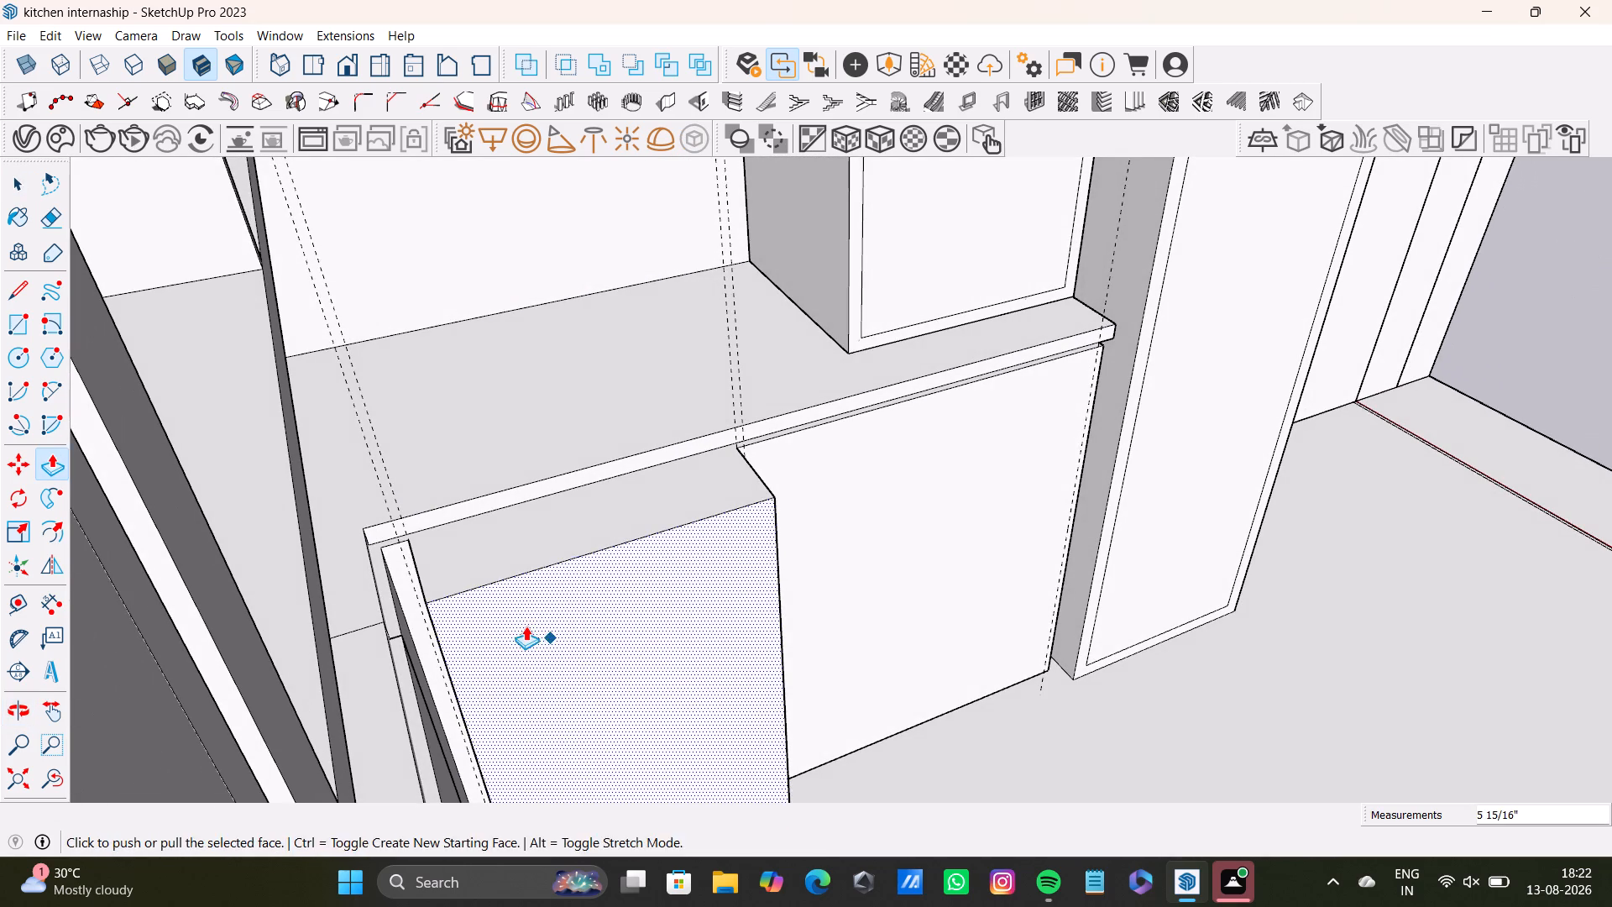
pyautogui.moveTo(526, 626); pyautogui.dragTo(477, 577)
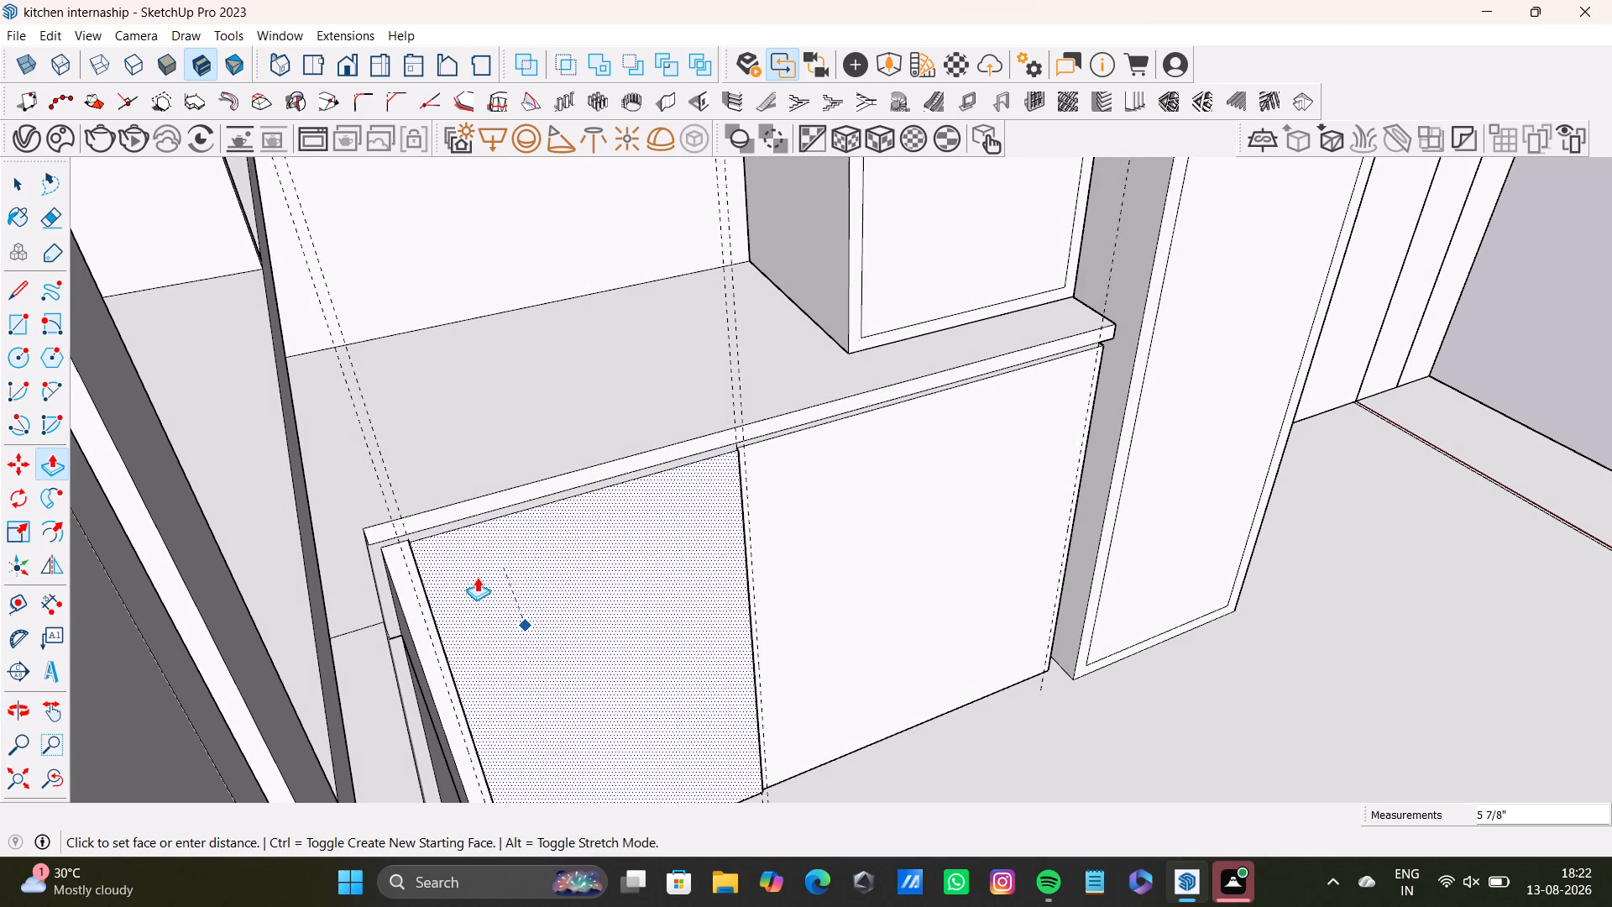
pyautogui.moveTo(477, 577); pyautogui.dragTo(478, 579)
pyautogui.moveTo(690, 610); pyautogui.dragTo(381, 509, button='middle')
pyautogui.moveTo(575, 517); pyautogui.dragTo(432, 557, button='middle')
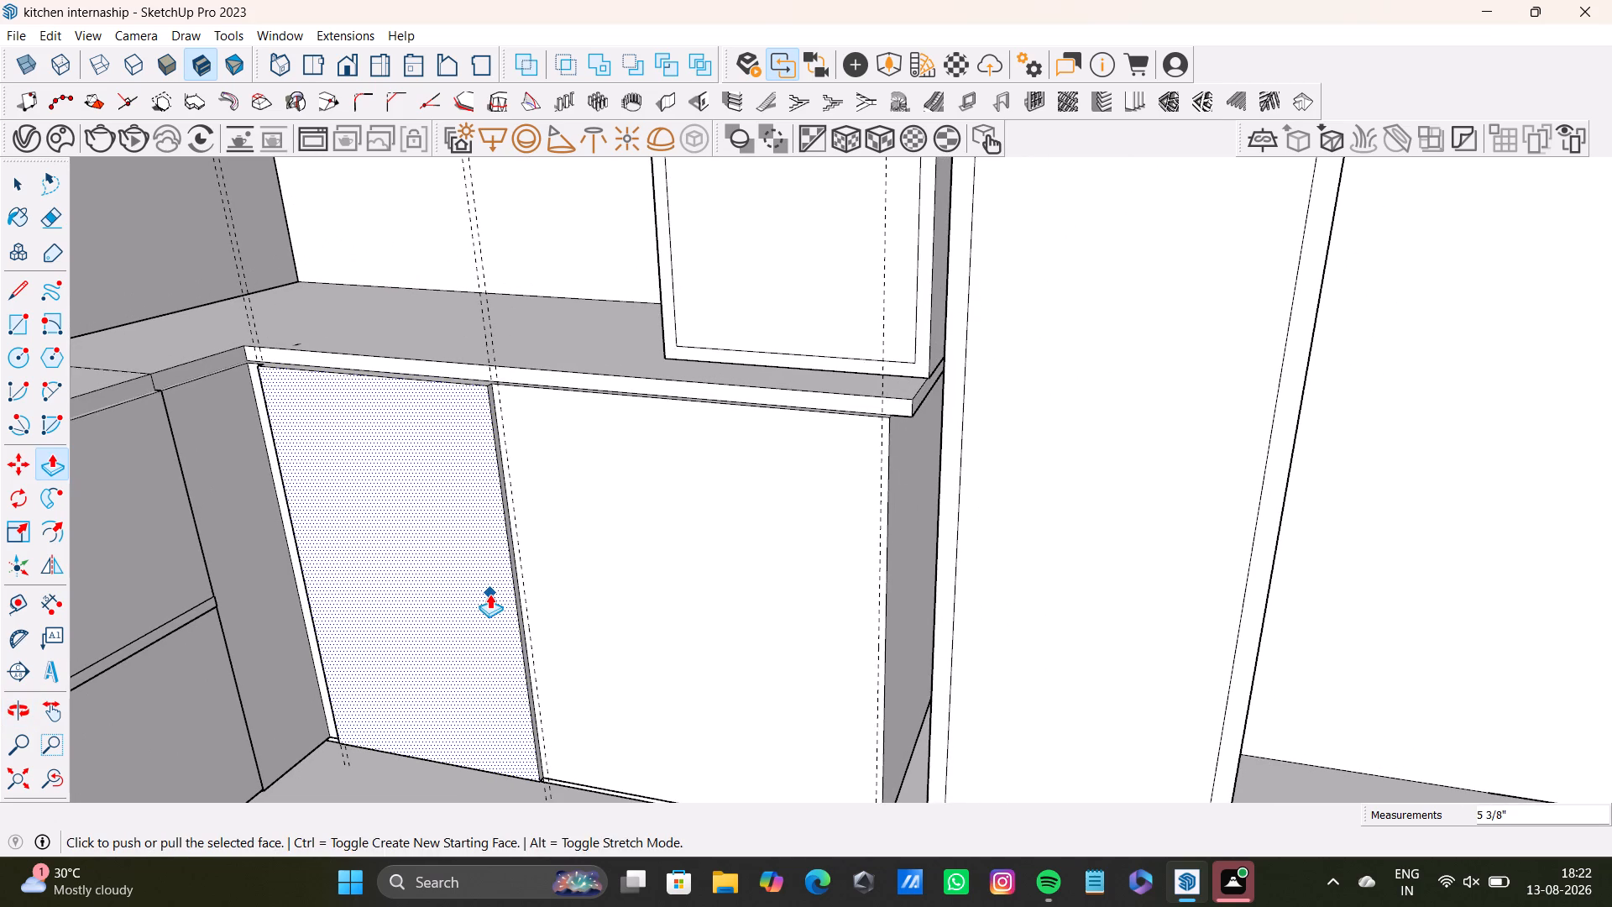
pyautogui.moveTo(500, 610); pyautogui.dragTo(606, 543, button='middle')
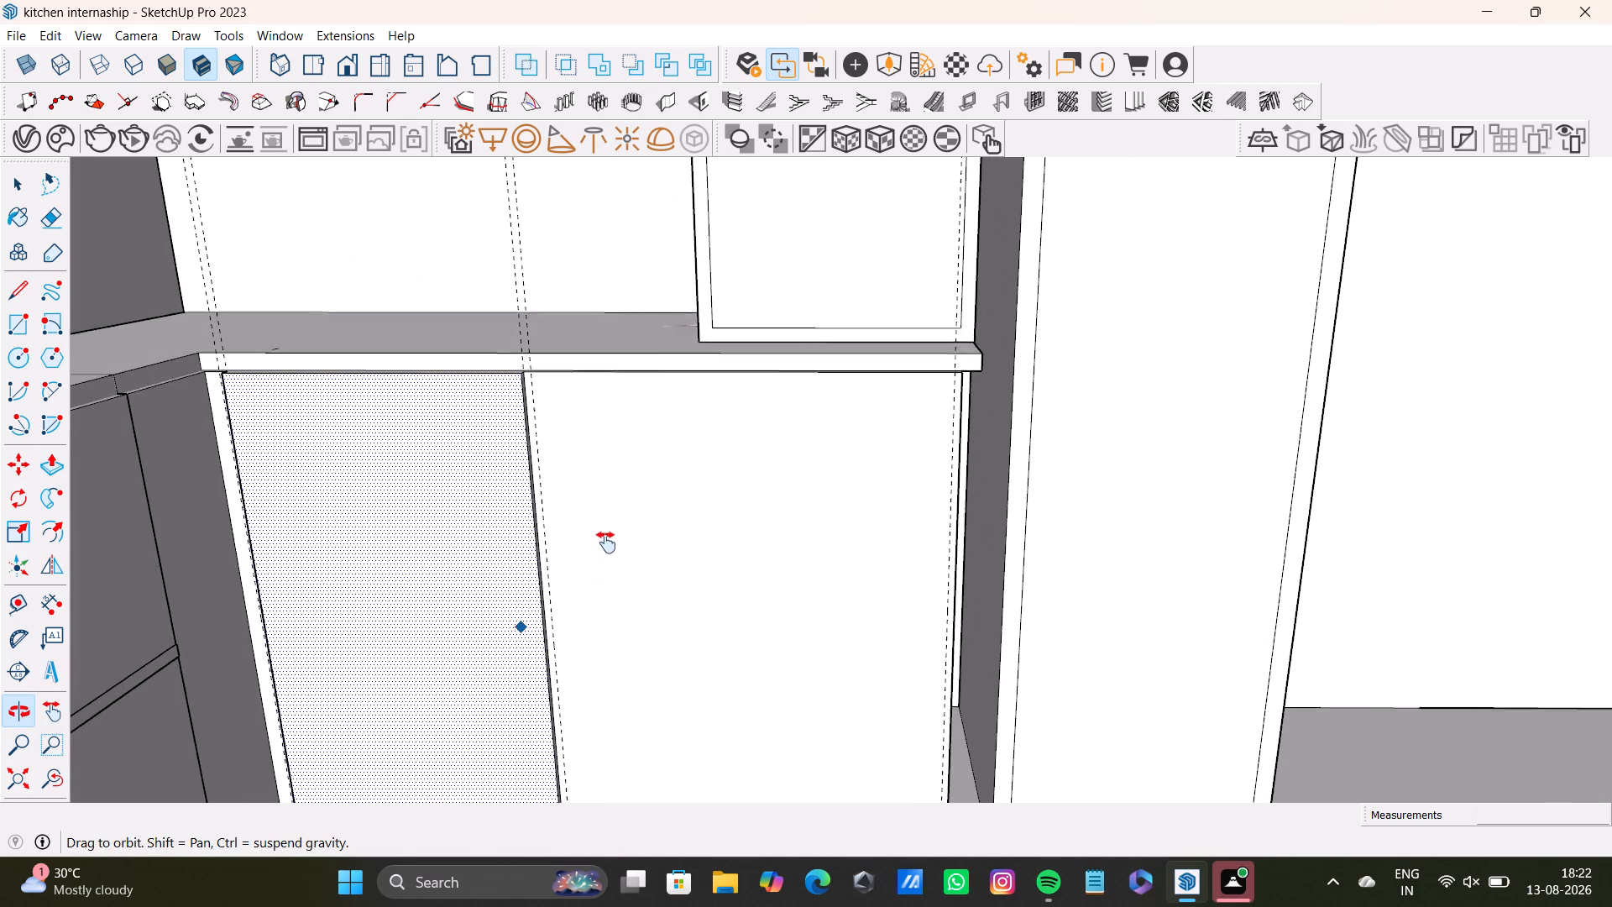
pyautogui.moveTo(606, 543); pyautogui.dragTo(605, 541, button='middle')
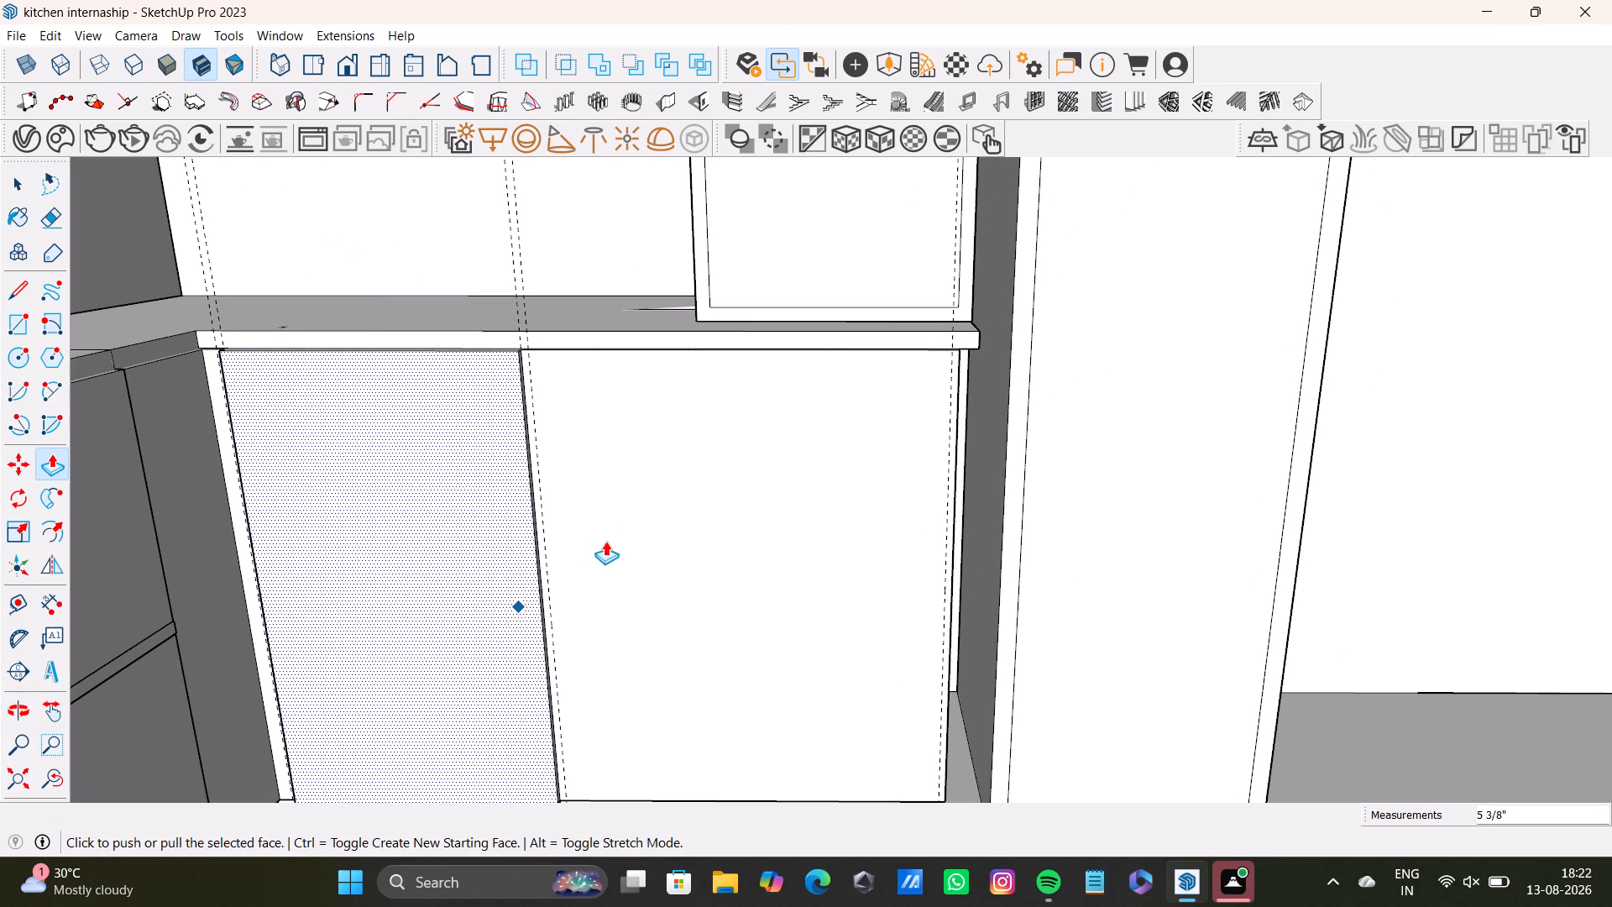
pyautogui.press('space')
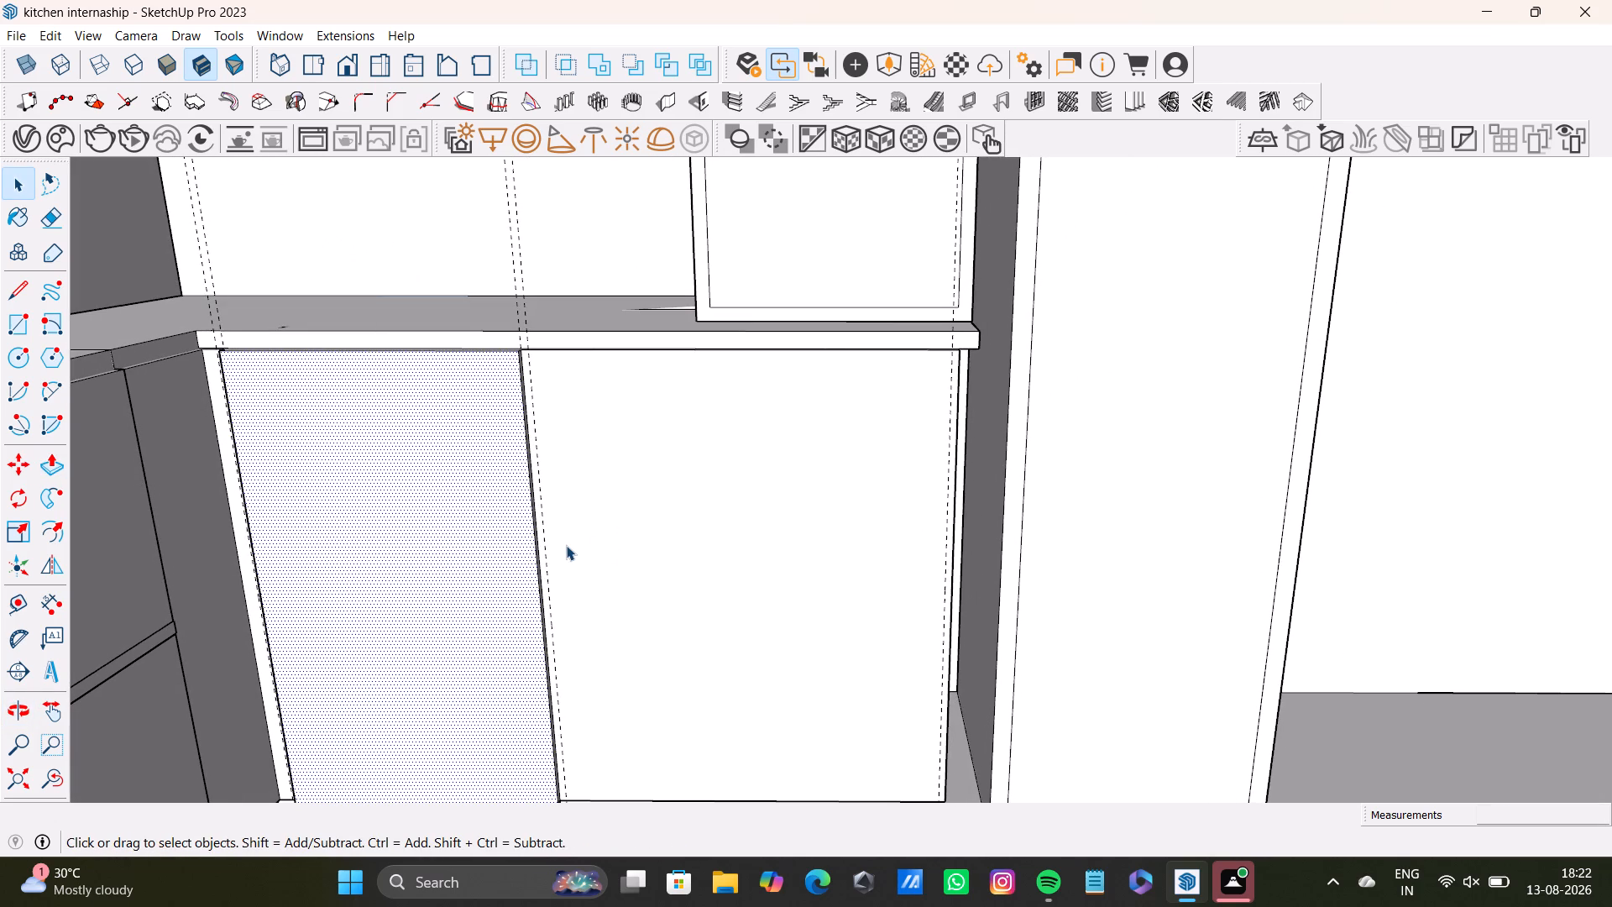
# Place a horizontal guide about halfway down the blank front section beside the raised door, offset from its top edge.
pyautogui.scroll(-3, 566, 545)
pyautogui.keyDown('shift'); pyautogui.moveTo(638, 586); pyautogui.dragTo(669, 469, button='middle'); pyautogui.keyUp('shift')
pyautogui.moveTo(669, 469); pyautogui.dragTo(646, 509, button='middle')
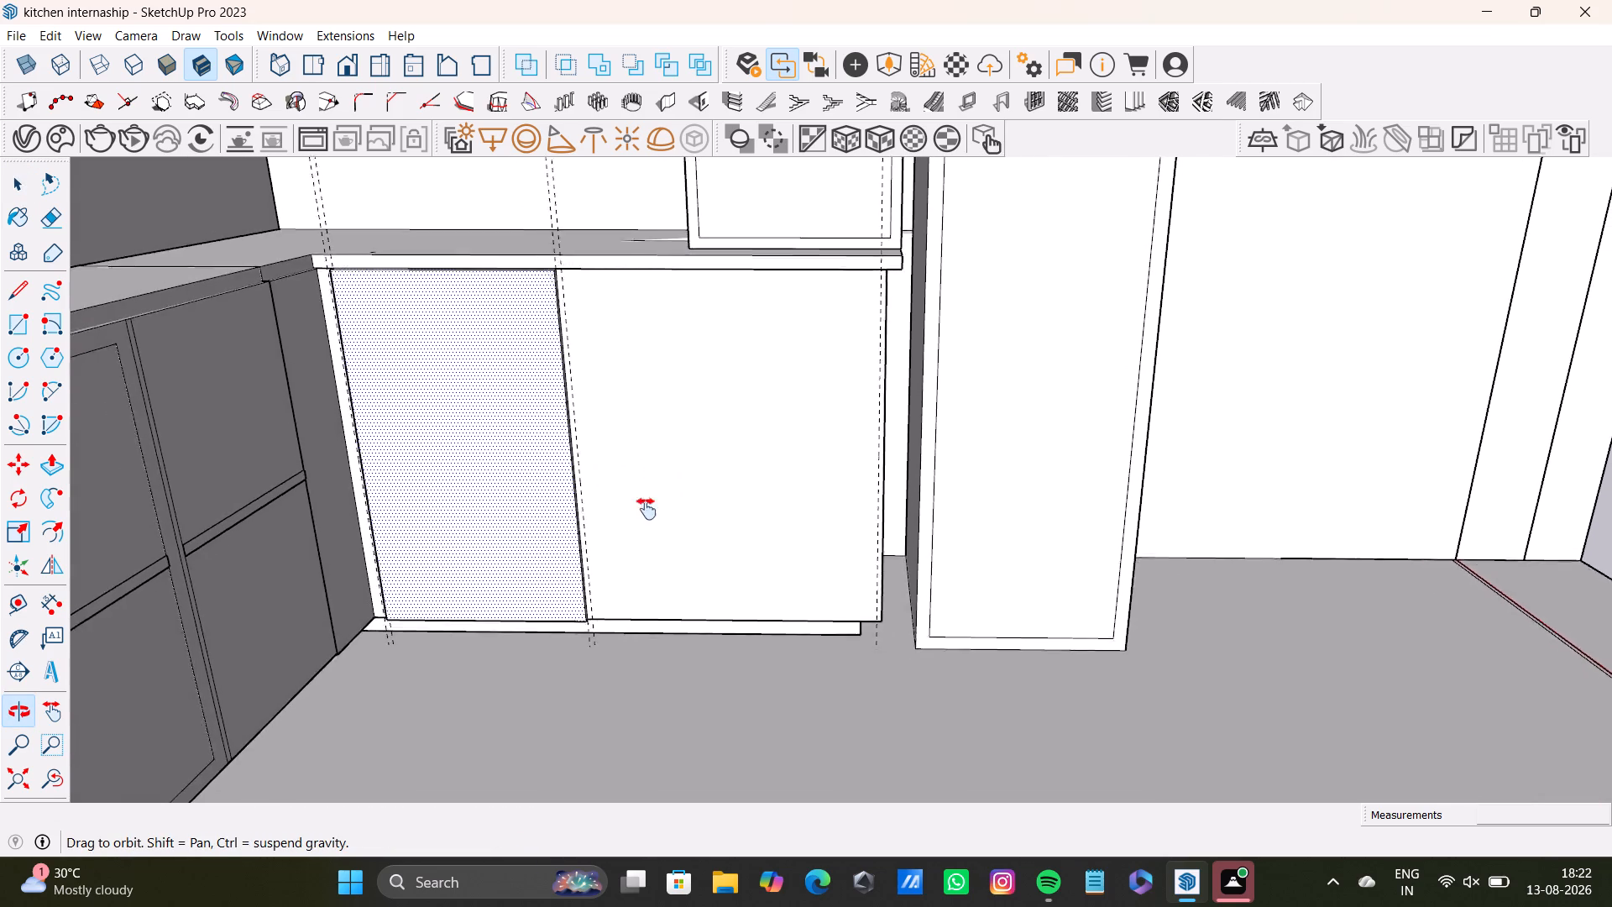
pyautogui.moveTo(646, 509); pyautogui.dragTo(616, 633, button='middle')
pyautogui.moveTo(620, 529); pyautogui.dragTo(604, 380, button='middle')
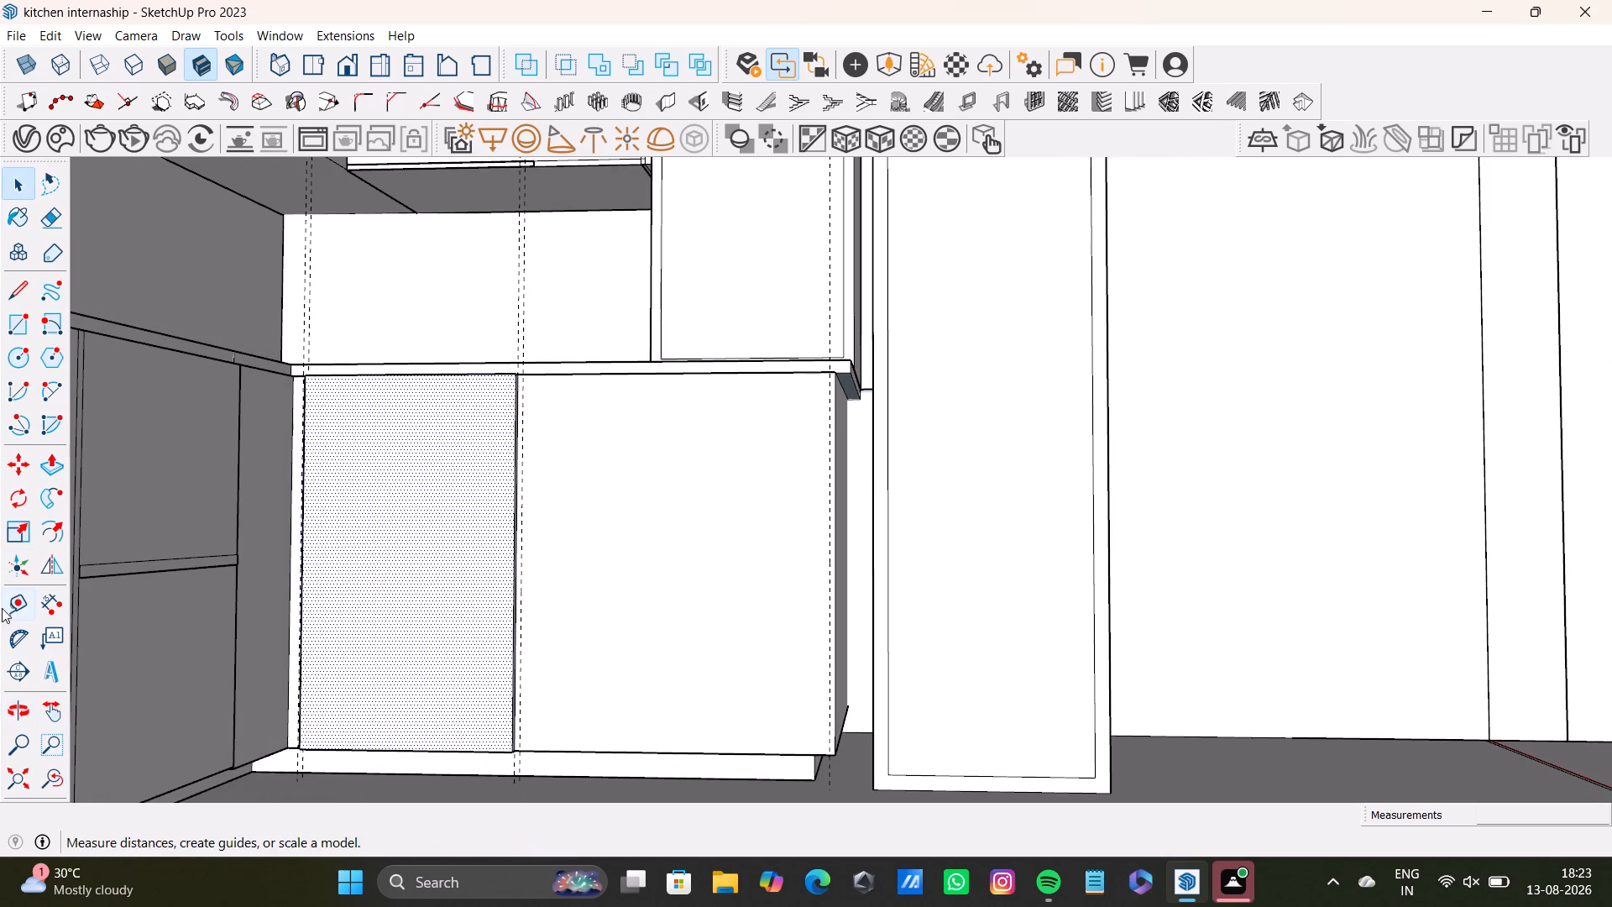
pyautogui.click(8, 610)
pyautogui.scroll(9, 734, 374)
pyautogui.moveTo(720, 380); pyautogui.dragTo(725, 307, button='middle')
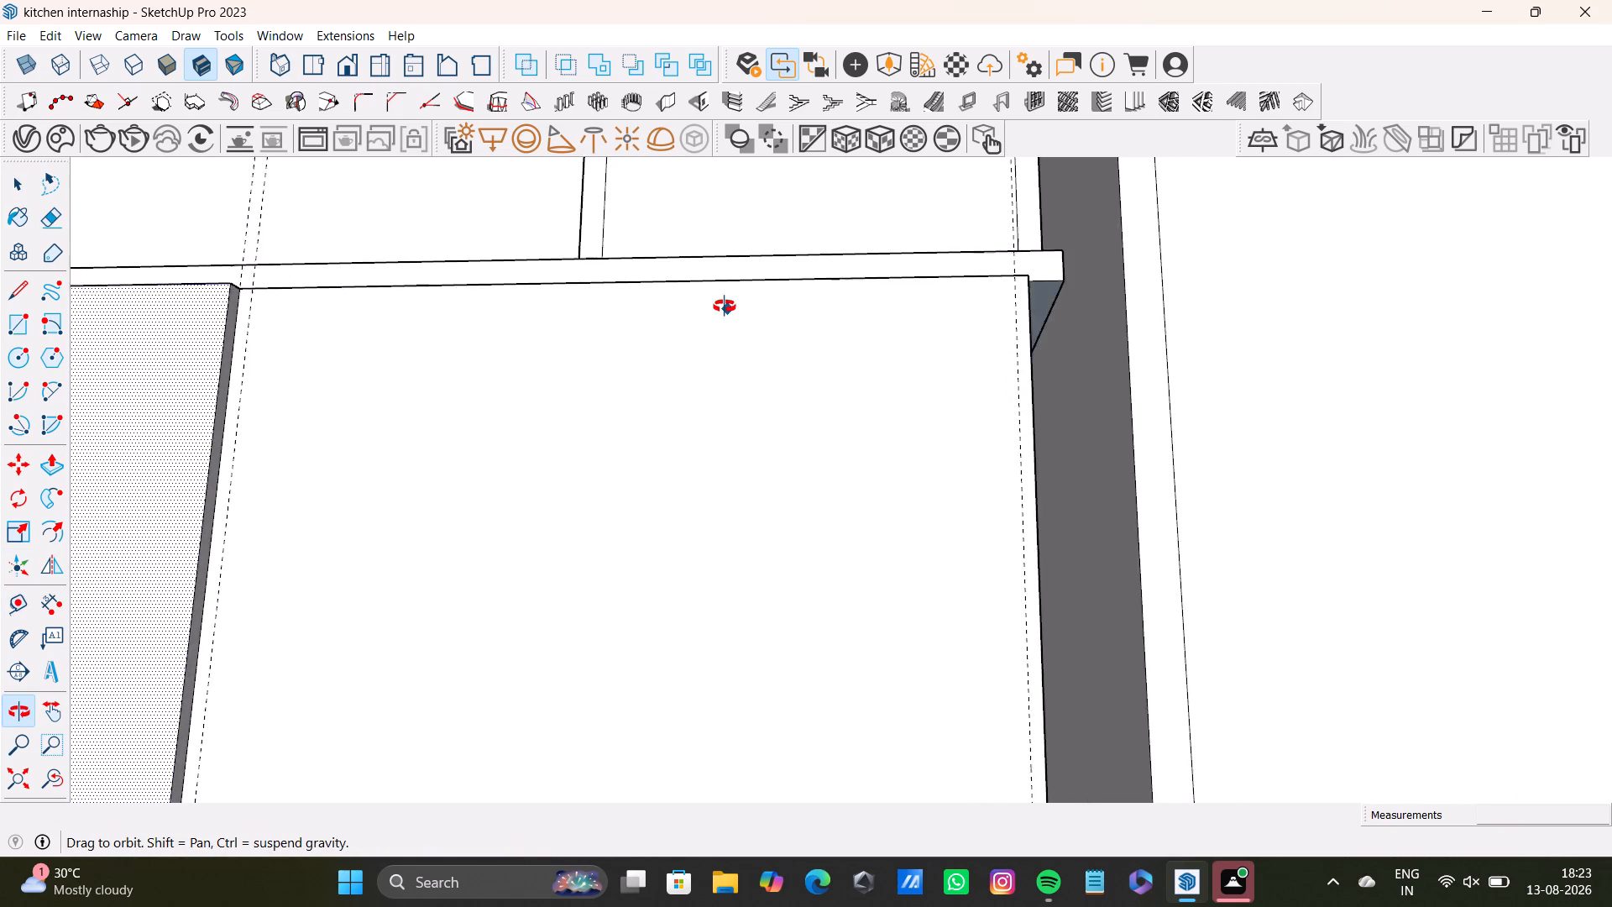
pyautogui.moveTo(725, 307); pyautogui.dragTo(679, 322, button='middle')
pyautogui.click(699, 289)
pyautogui.scroll(-3, 660, 590)
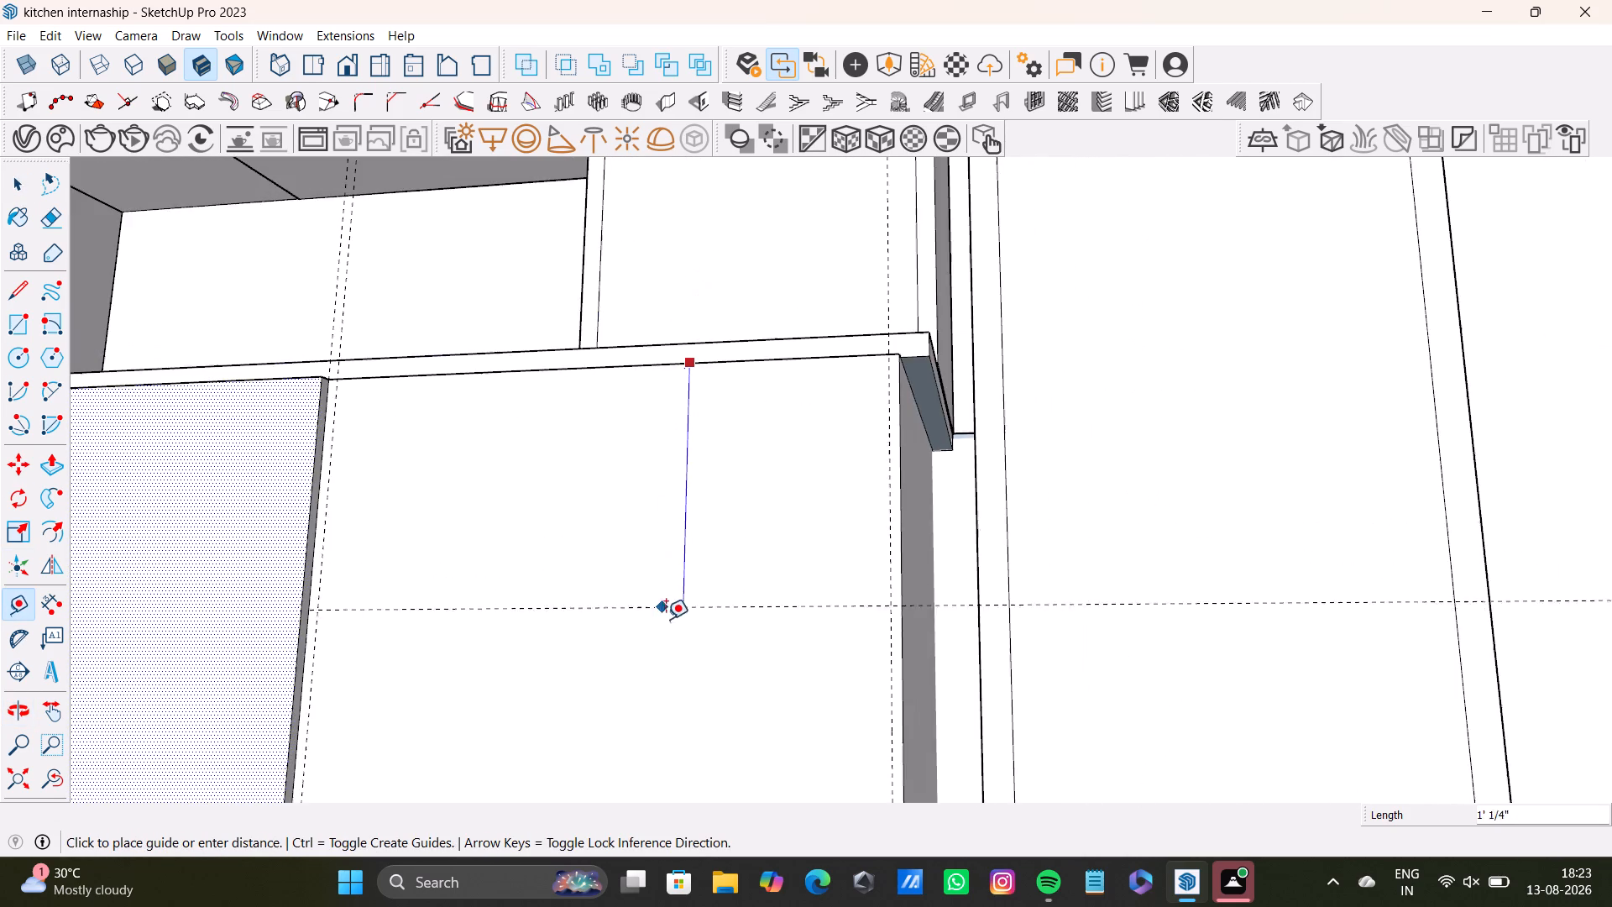
pyautogui.scroll(-2, 669, 629)
pyautogui.moveTo(673, 638); pyautogui.dragTo(747, 419, button='middle')
pyautogui.scroll(-2, 739, 578)
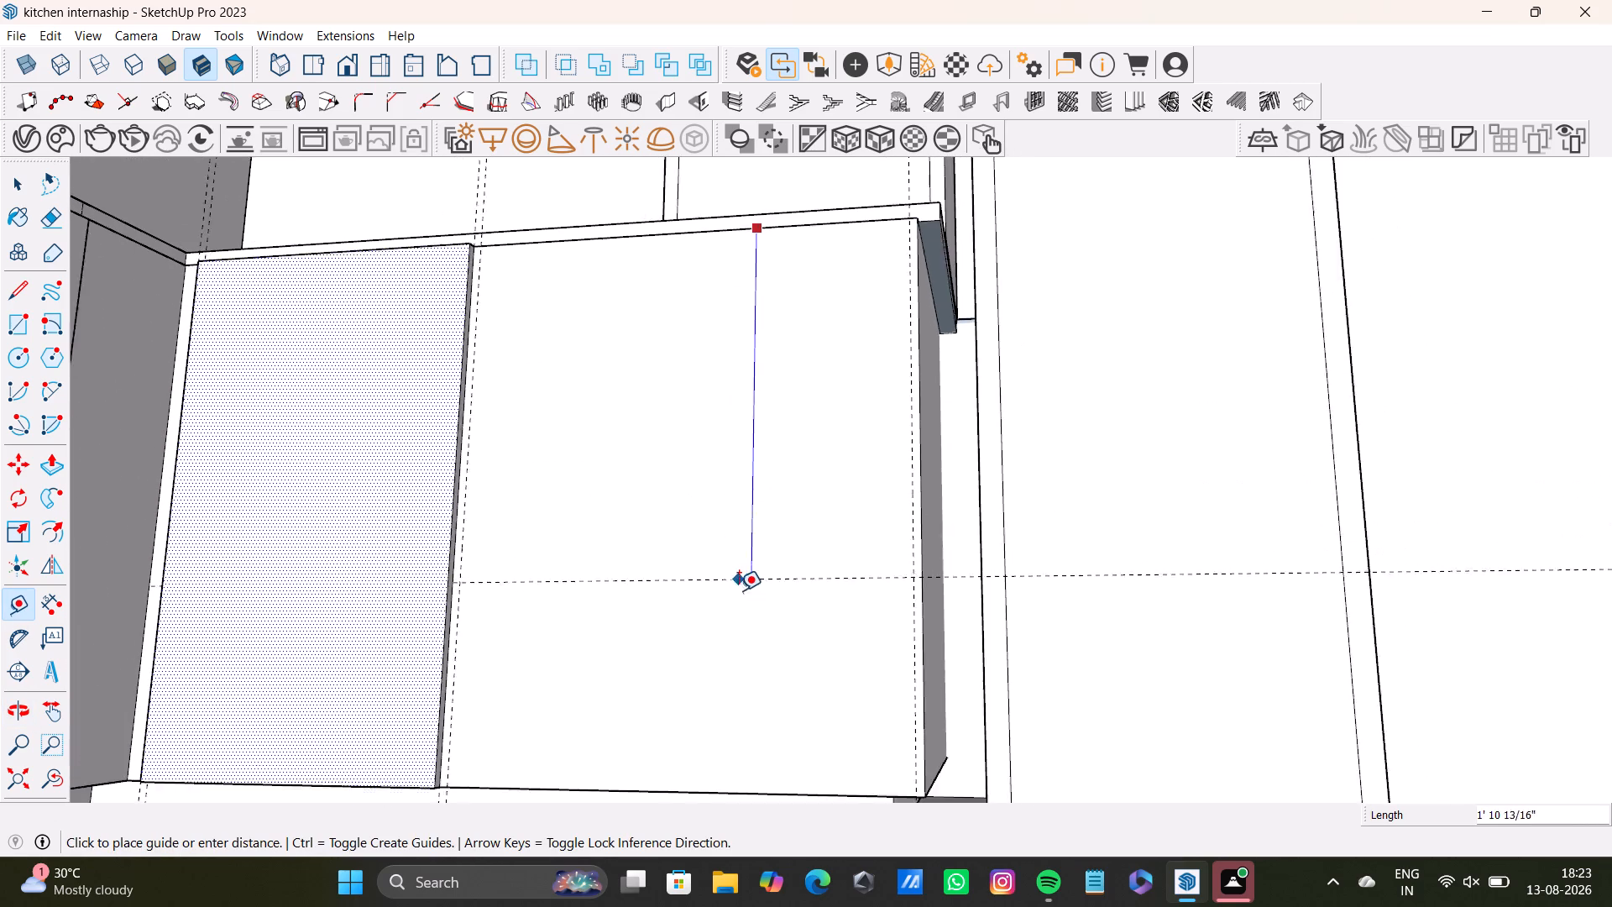
pyautogui.scroll(-2, 739, 600)
pyautogui.moveTo(739, 600); pyautogui.dragTo(753, 763, button='middle')
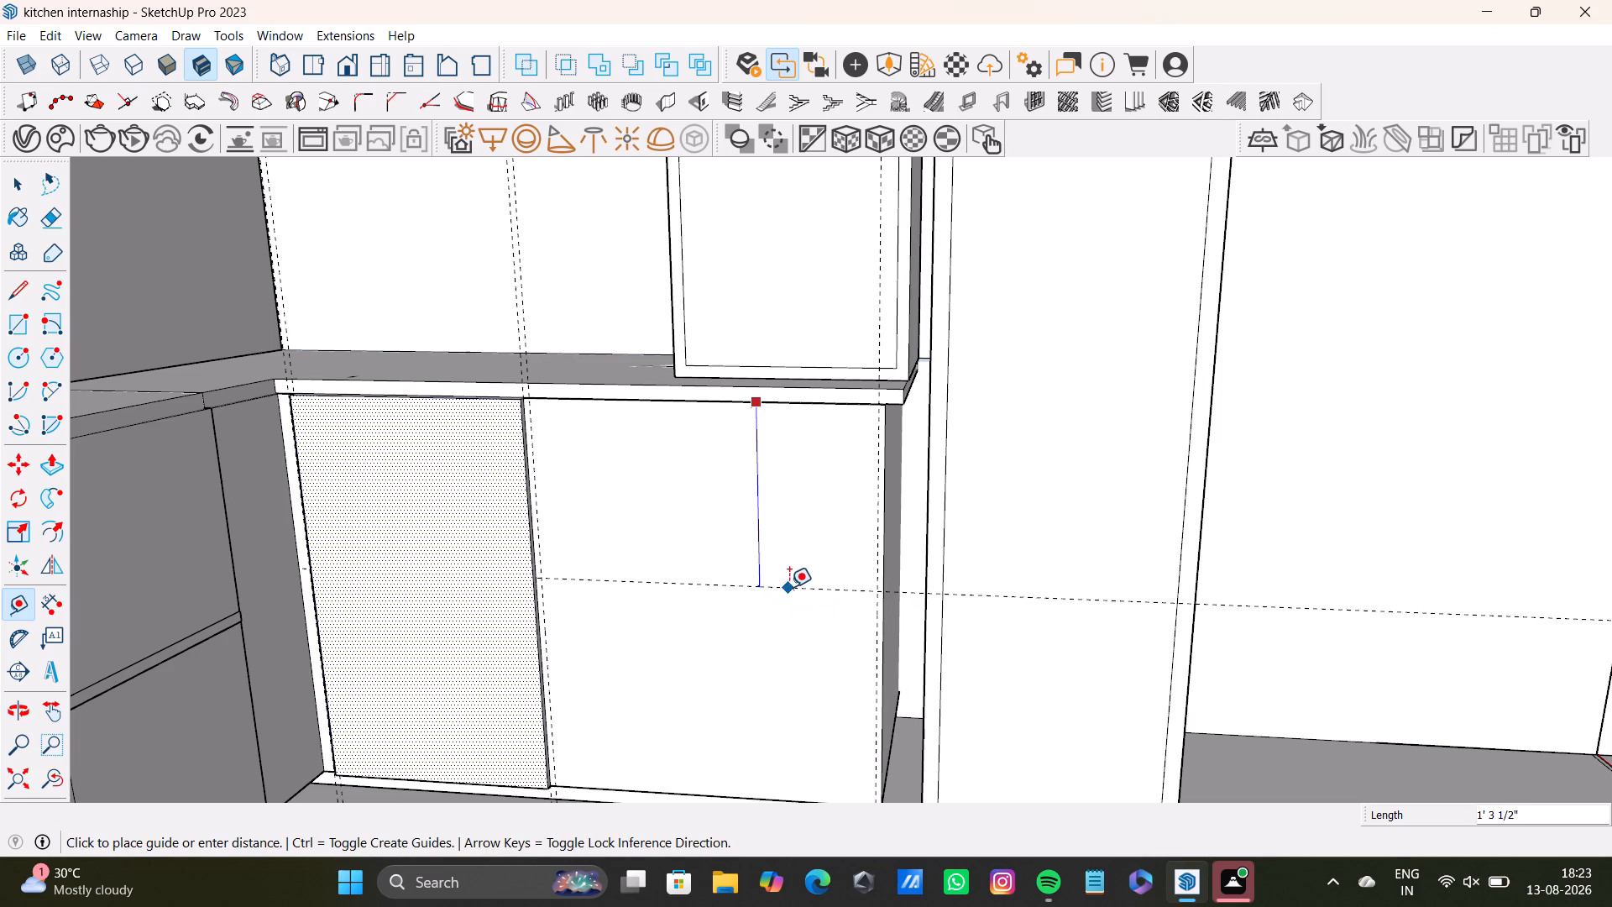
pyautogui.click(798, 619)
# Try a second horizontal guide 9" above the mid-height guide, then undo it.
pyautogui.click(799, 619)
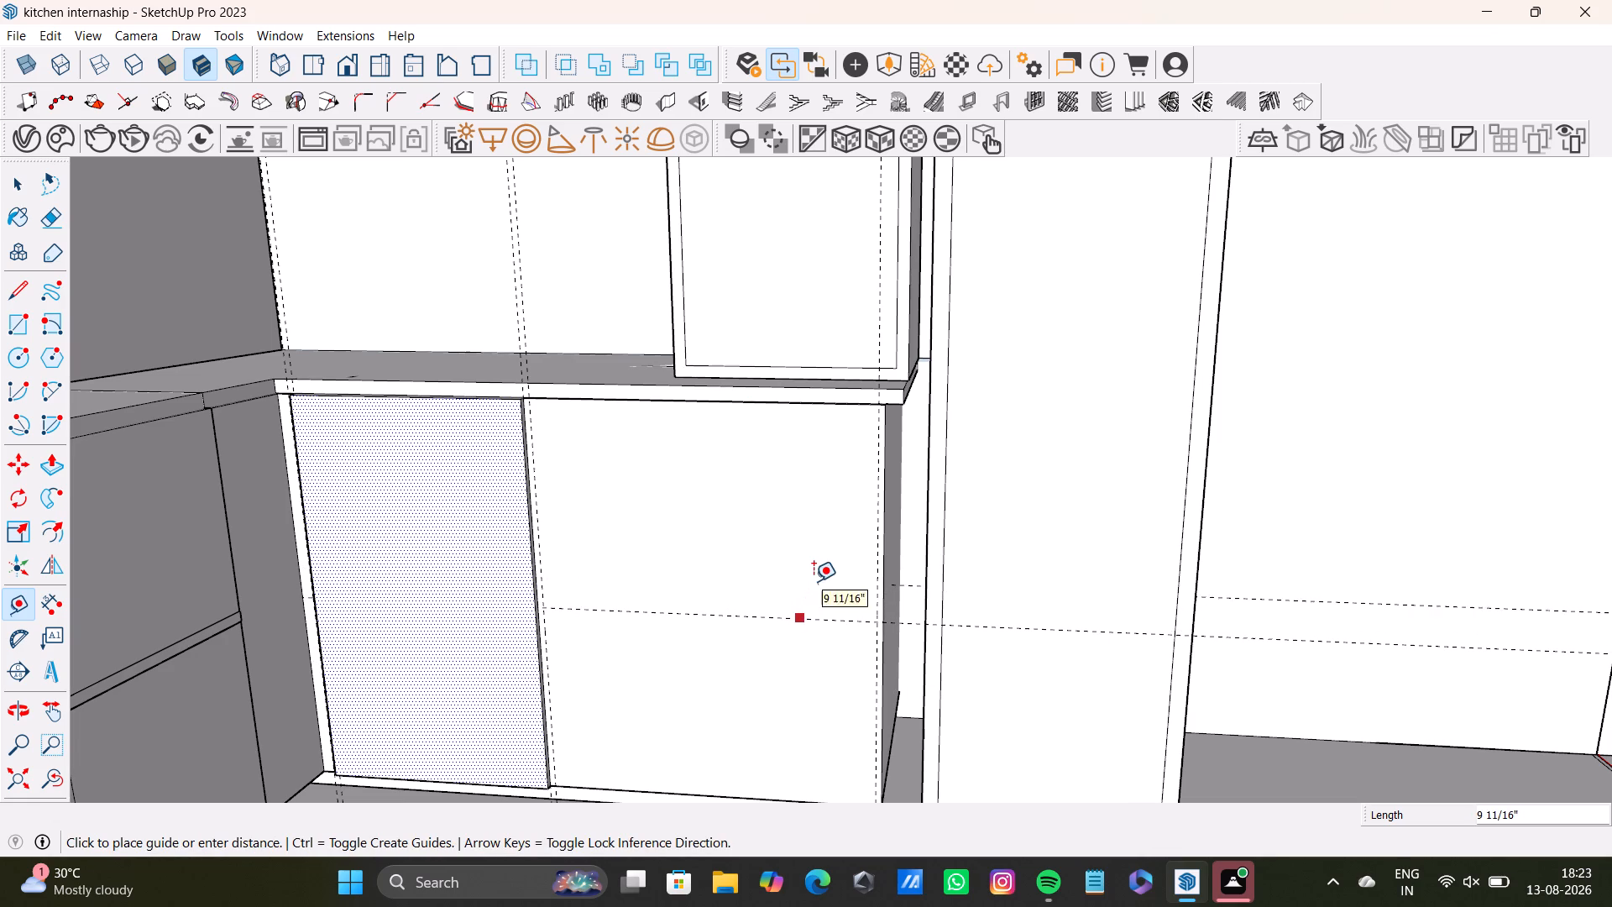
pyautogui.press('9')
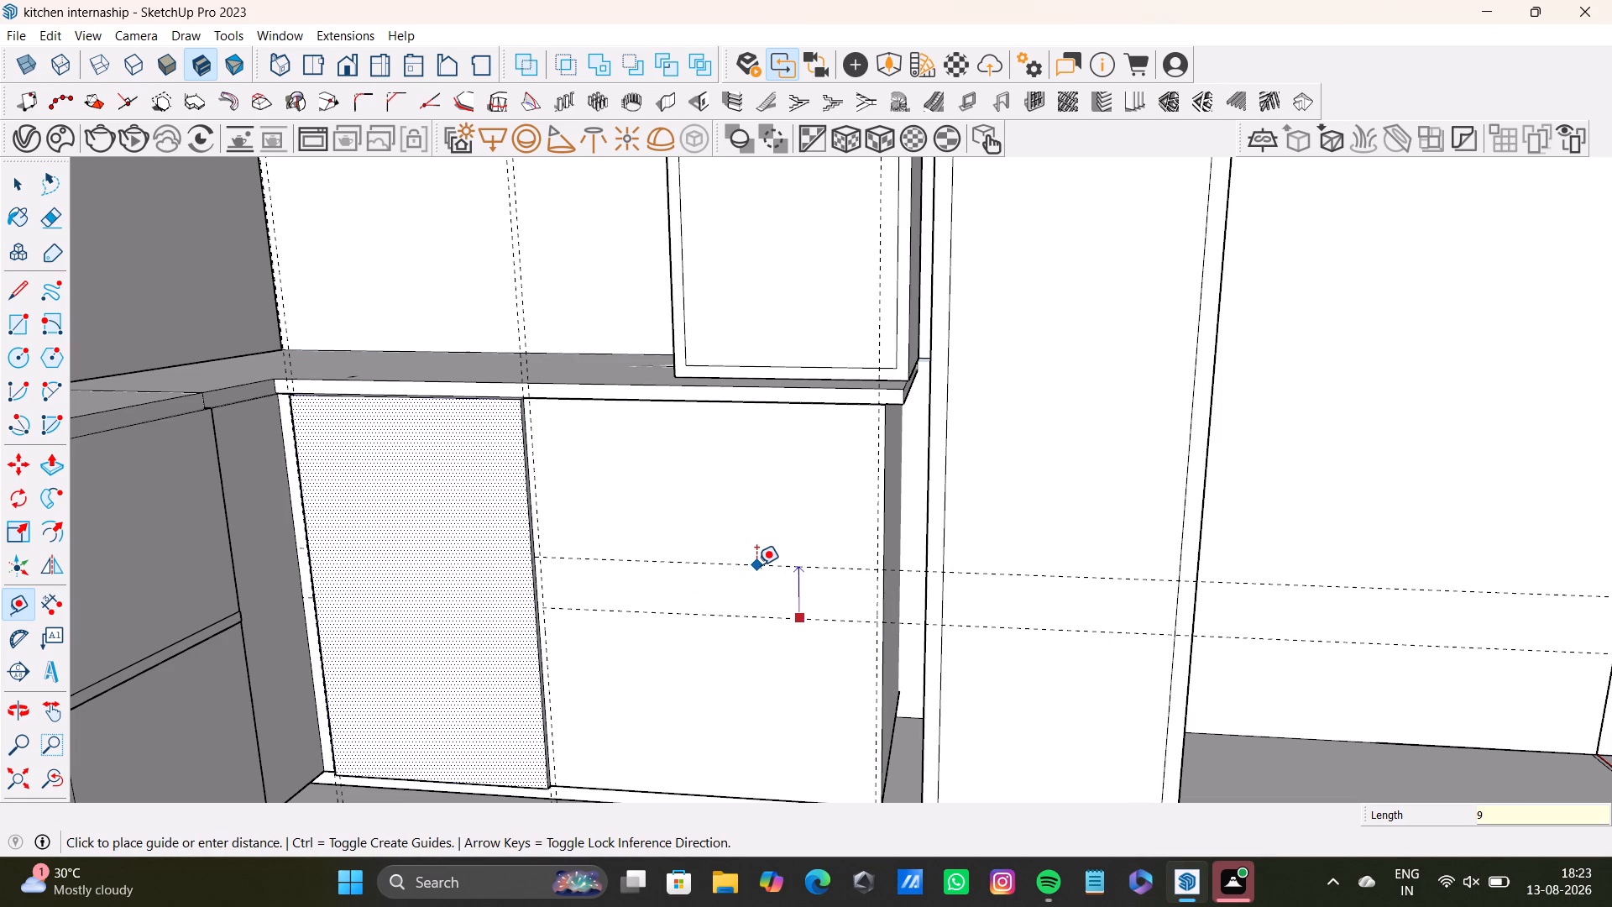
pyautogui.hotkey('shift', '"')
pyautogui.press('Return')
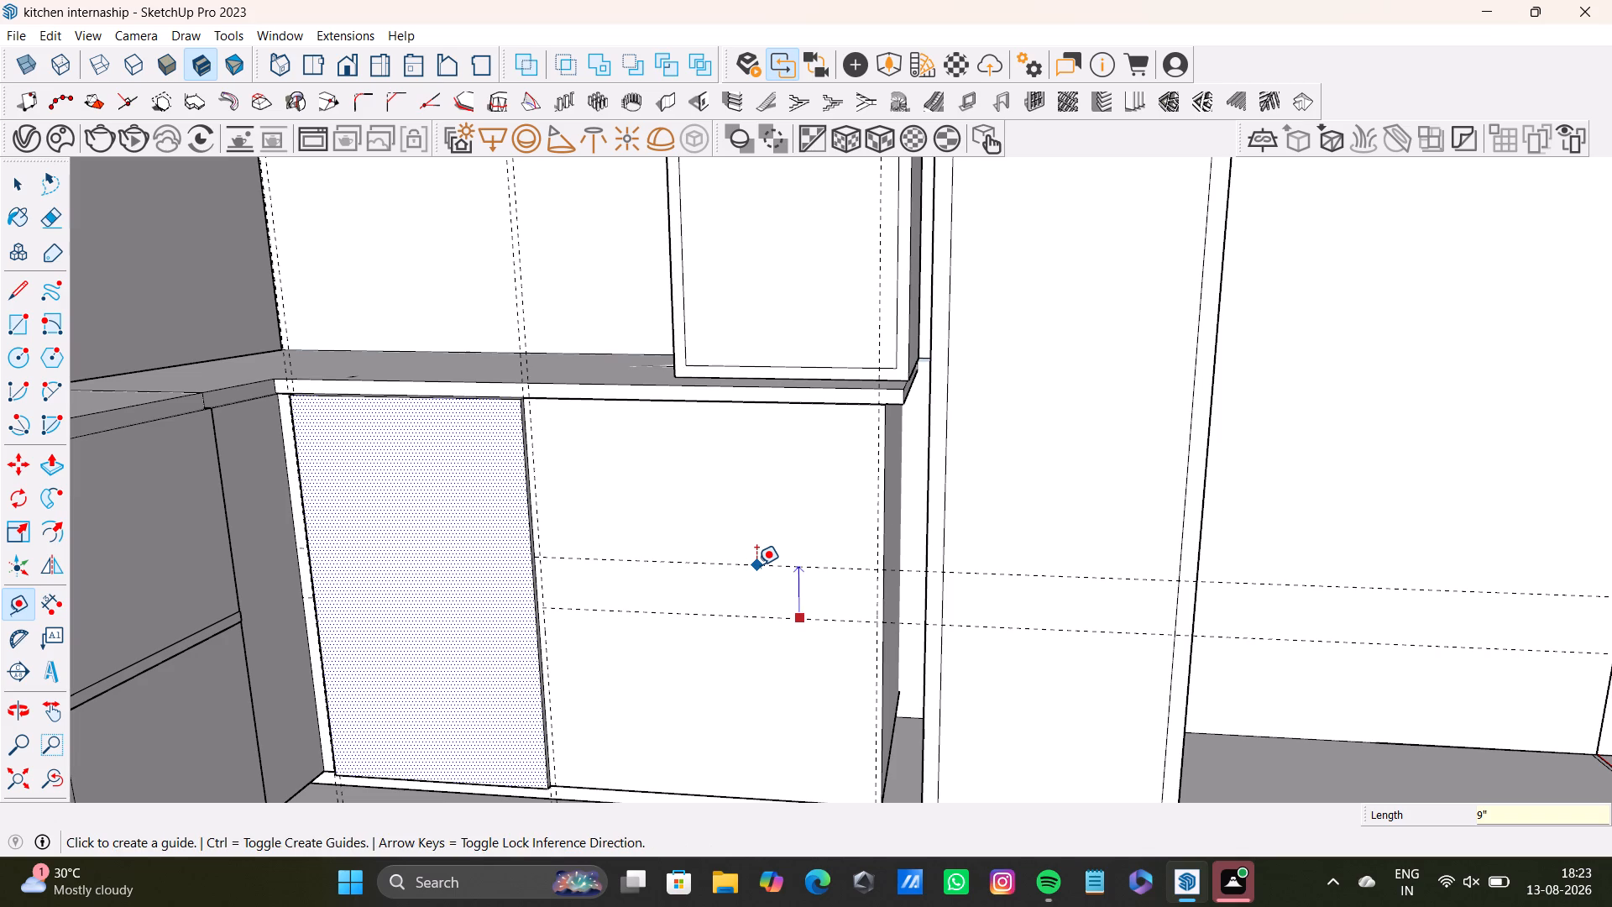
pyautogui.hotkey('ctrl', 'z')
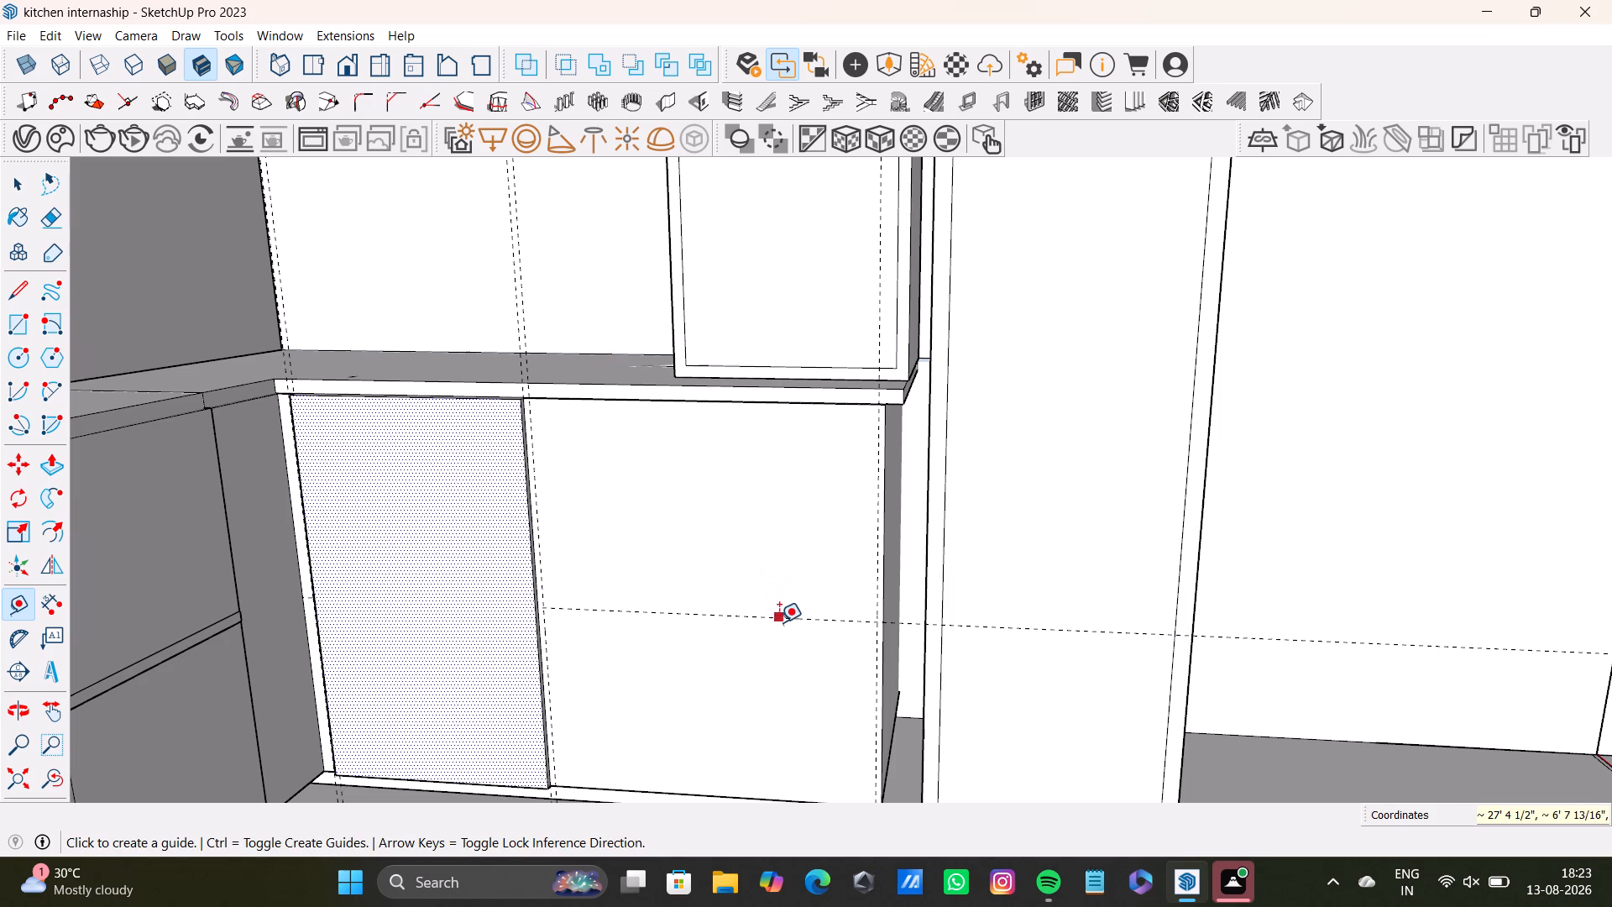
# Place a second horizontal guide 0.5" above the mid-height guide on the blank front section.
pyautogui.click(779, 622)
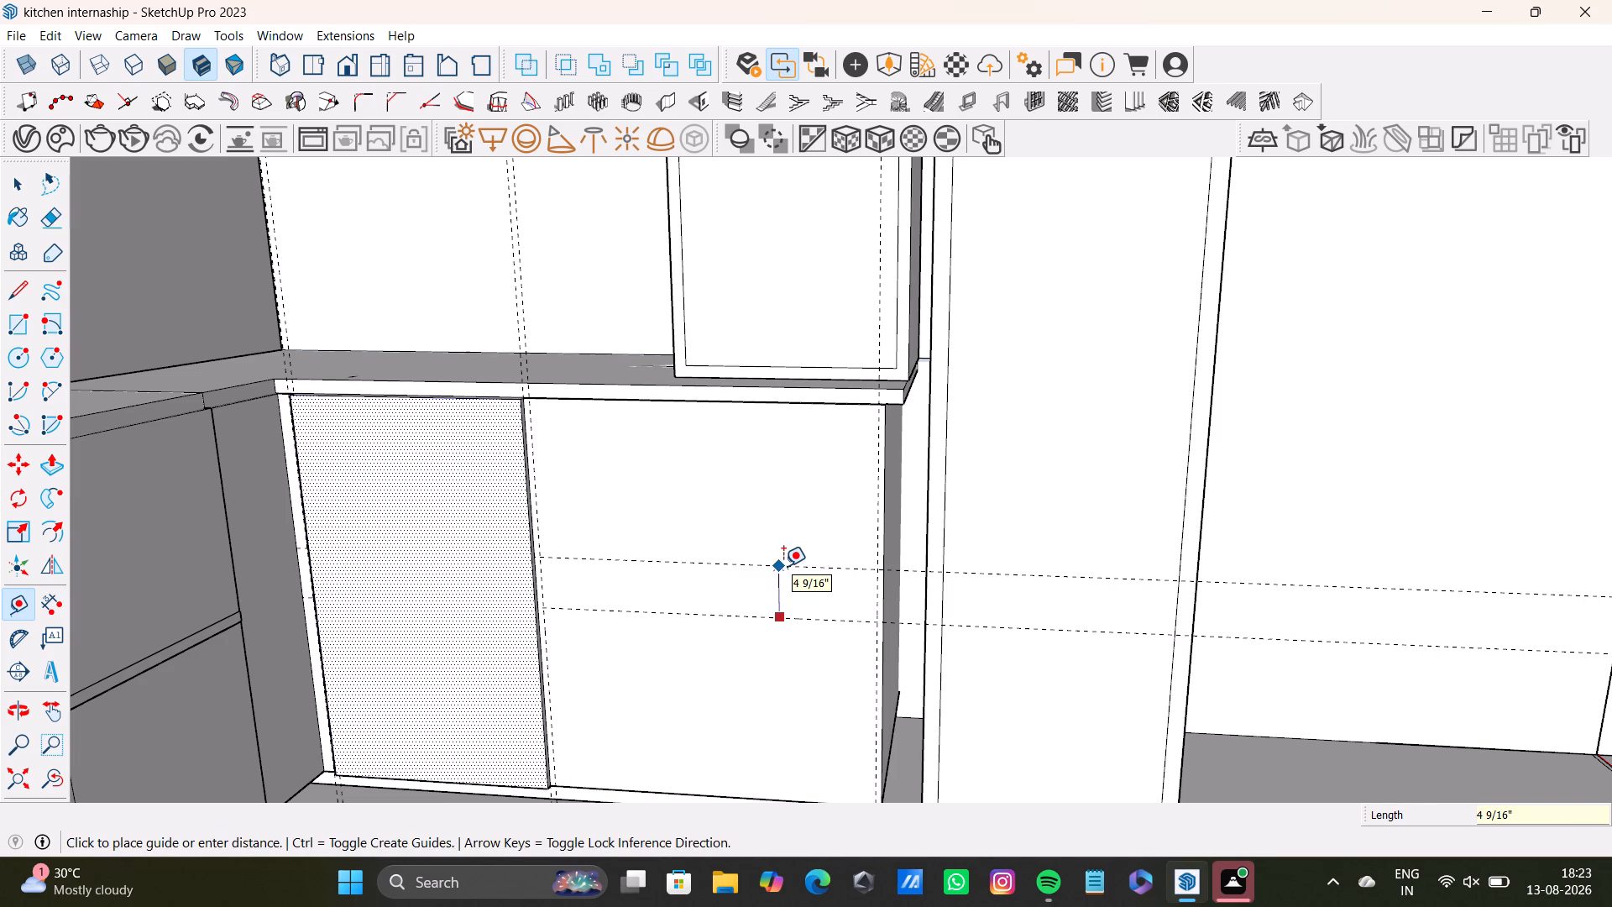
pyautogui.write('0.5')
pyautogui.hotkey('shift', '"')
pyautogui.press('Return')
# Place a horizontal guide 0.5" below the top edge of the blank front section beside the raised door.
pyautogui.scroll(4, 649, 427)
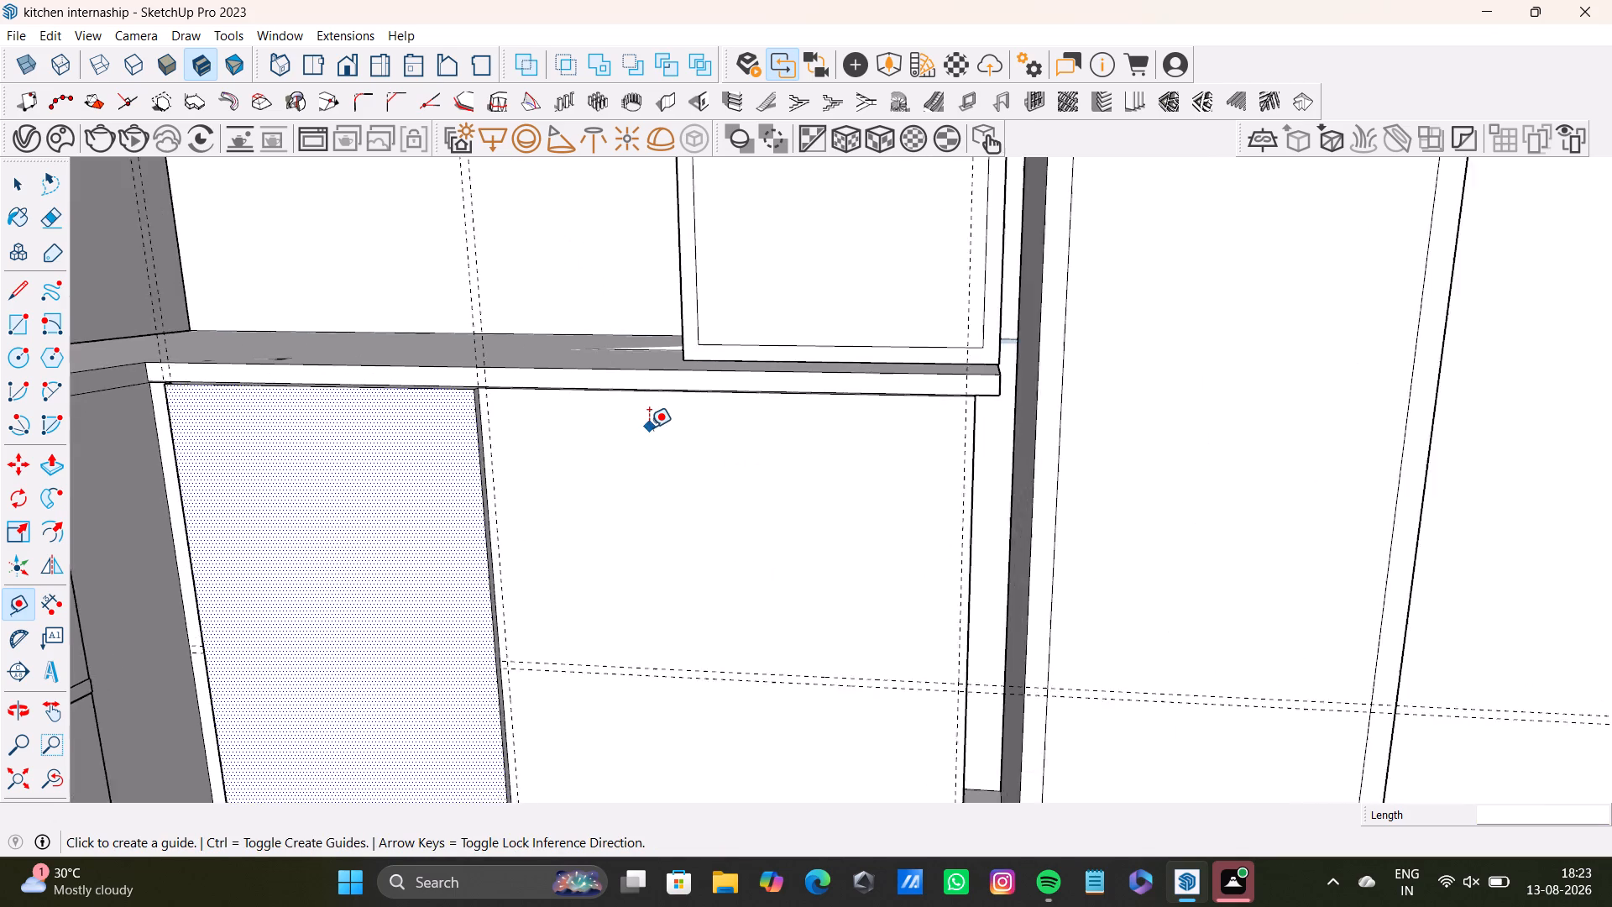
pyautogui.scroll(2, 649, 427)
pyautogui.keyDown('shift'); pyautogui.moveTo(657, 440); pyautogui.dragTo(650, 537, button='middle'); pyautogui.keyUp('shift')
pyautogui.moveTo(672, 530); pyautogui.dragTo(688, 374, button='middle')
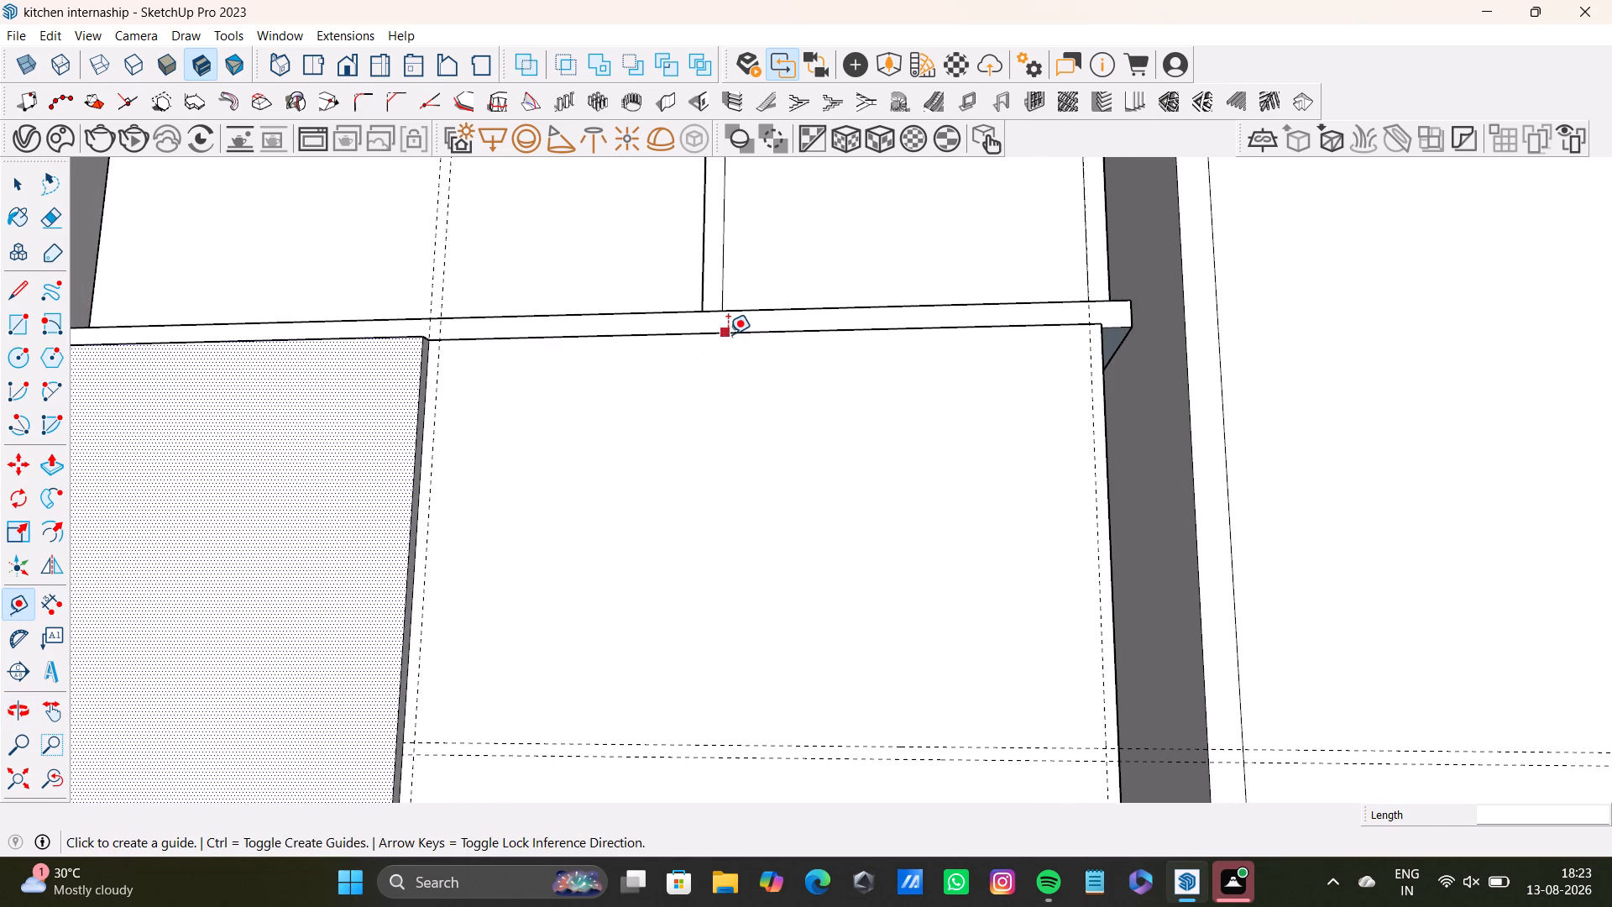
pyautogui.click(728, 334)
pyautogui.write('0,5')
pyautogui.hotkey('shift', '"')
pyautogui.press('Return')
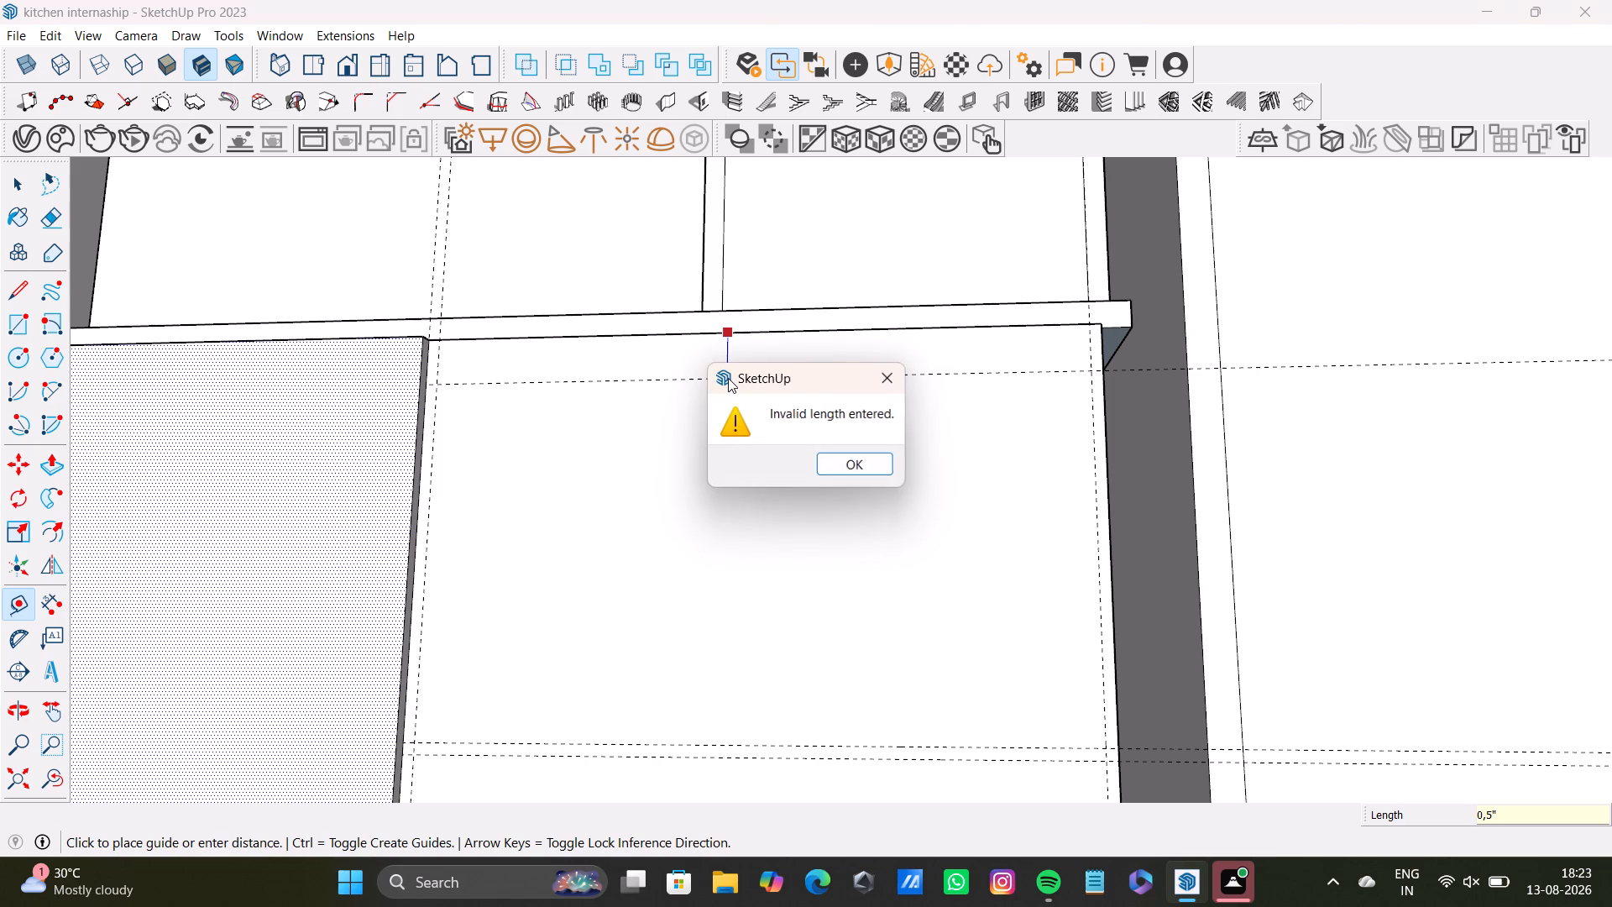
pyautogui.click(895, 378)
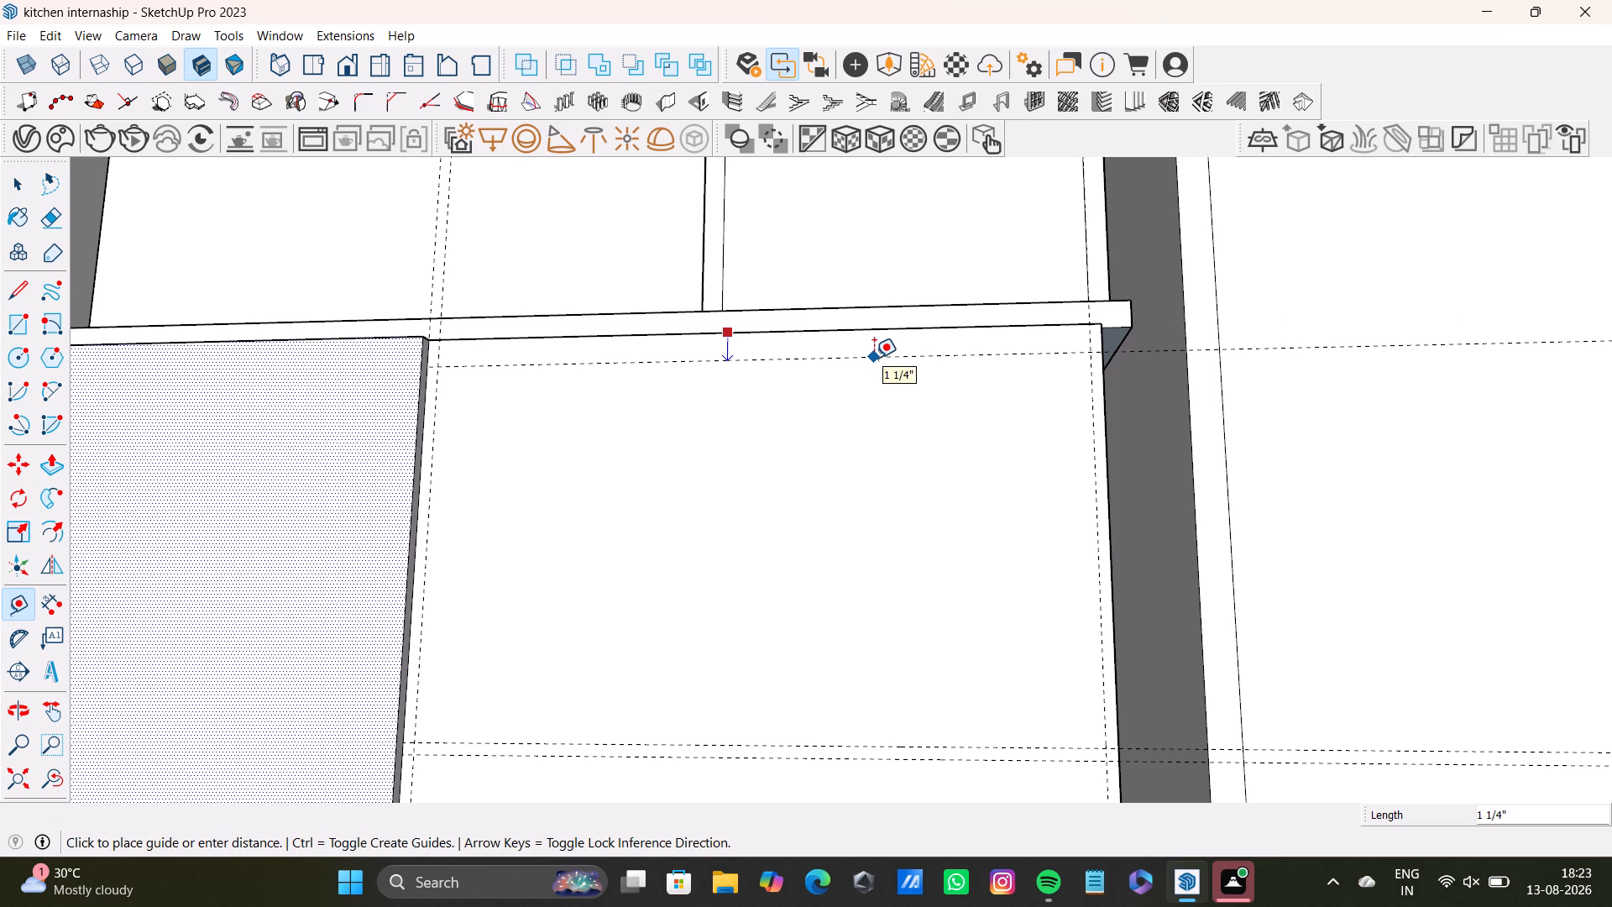
pyautogui.write('0.5')
pyautogui.hotkey('shift', '"')
pyautogui.press('Return')
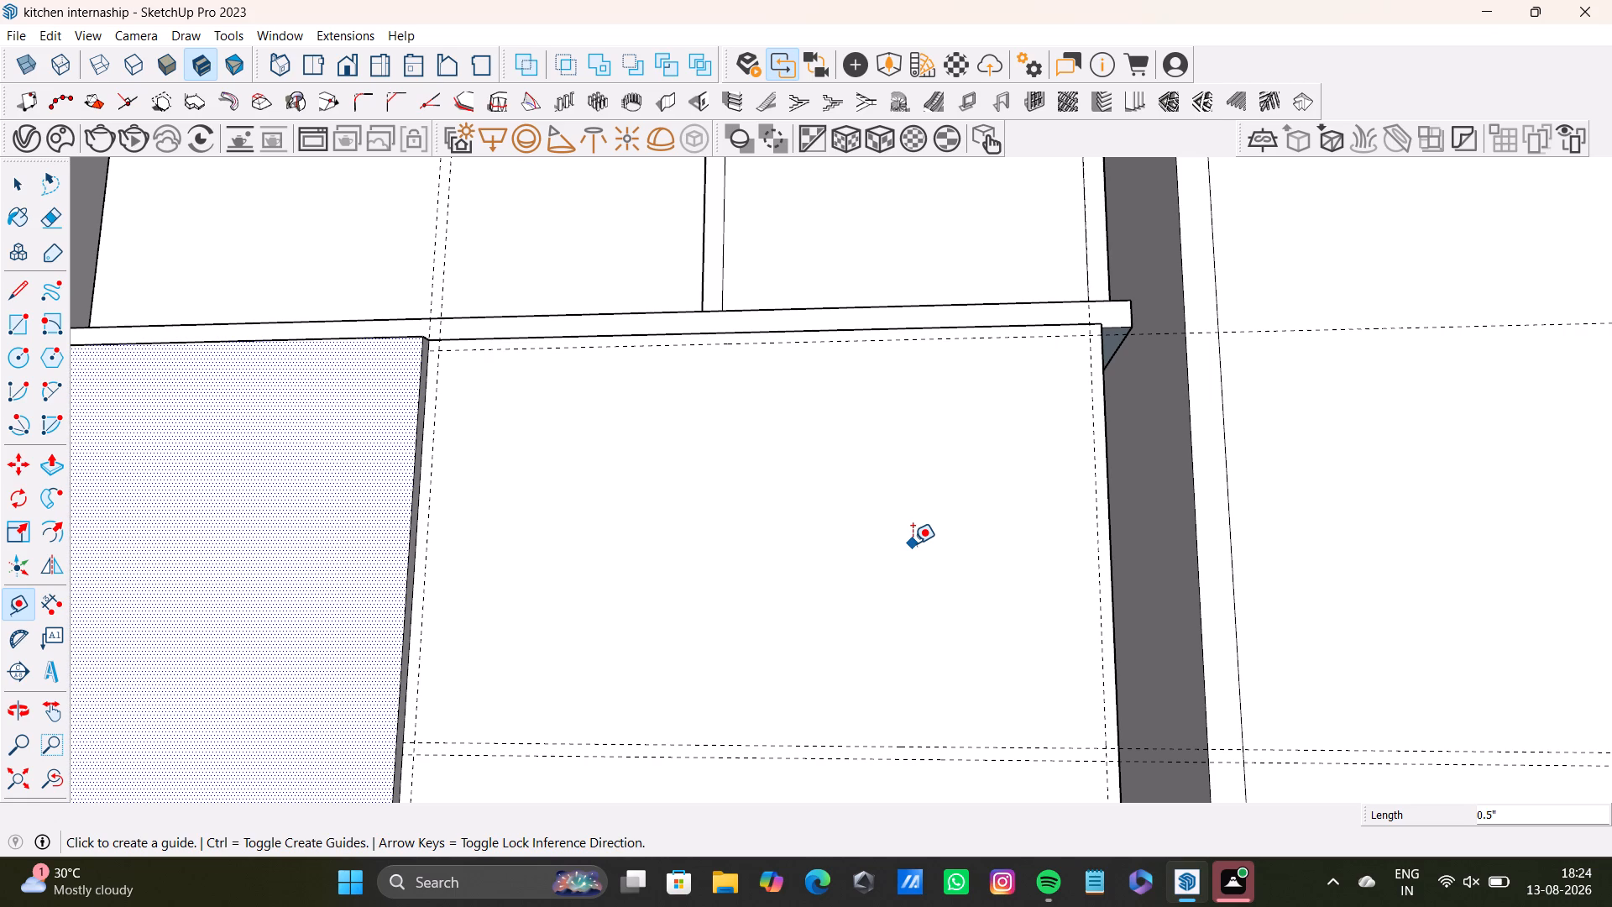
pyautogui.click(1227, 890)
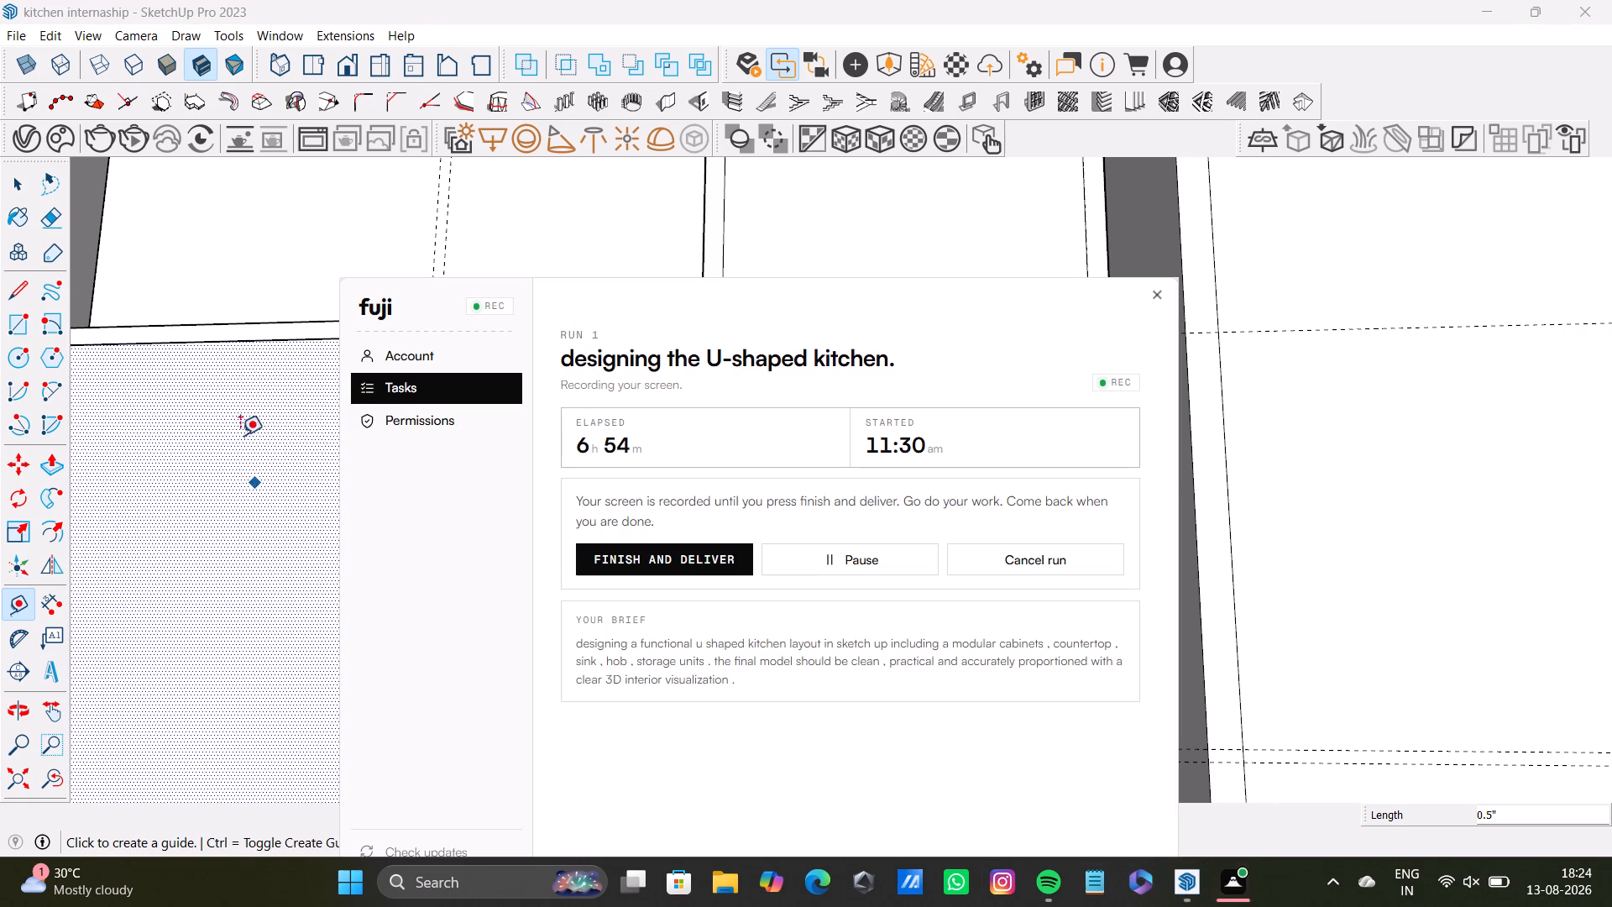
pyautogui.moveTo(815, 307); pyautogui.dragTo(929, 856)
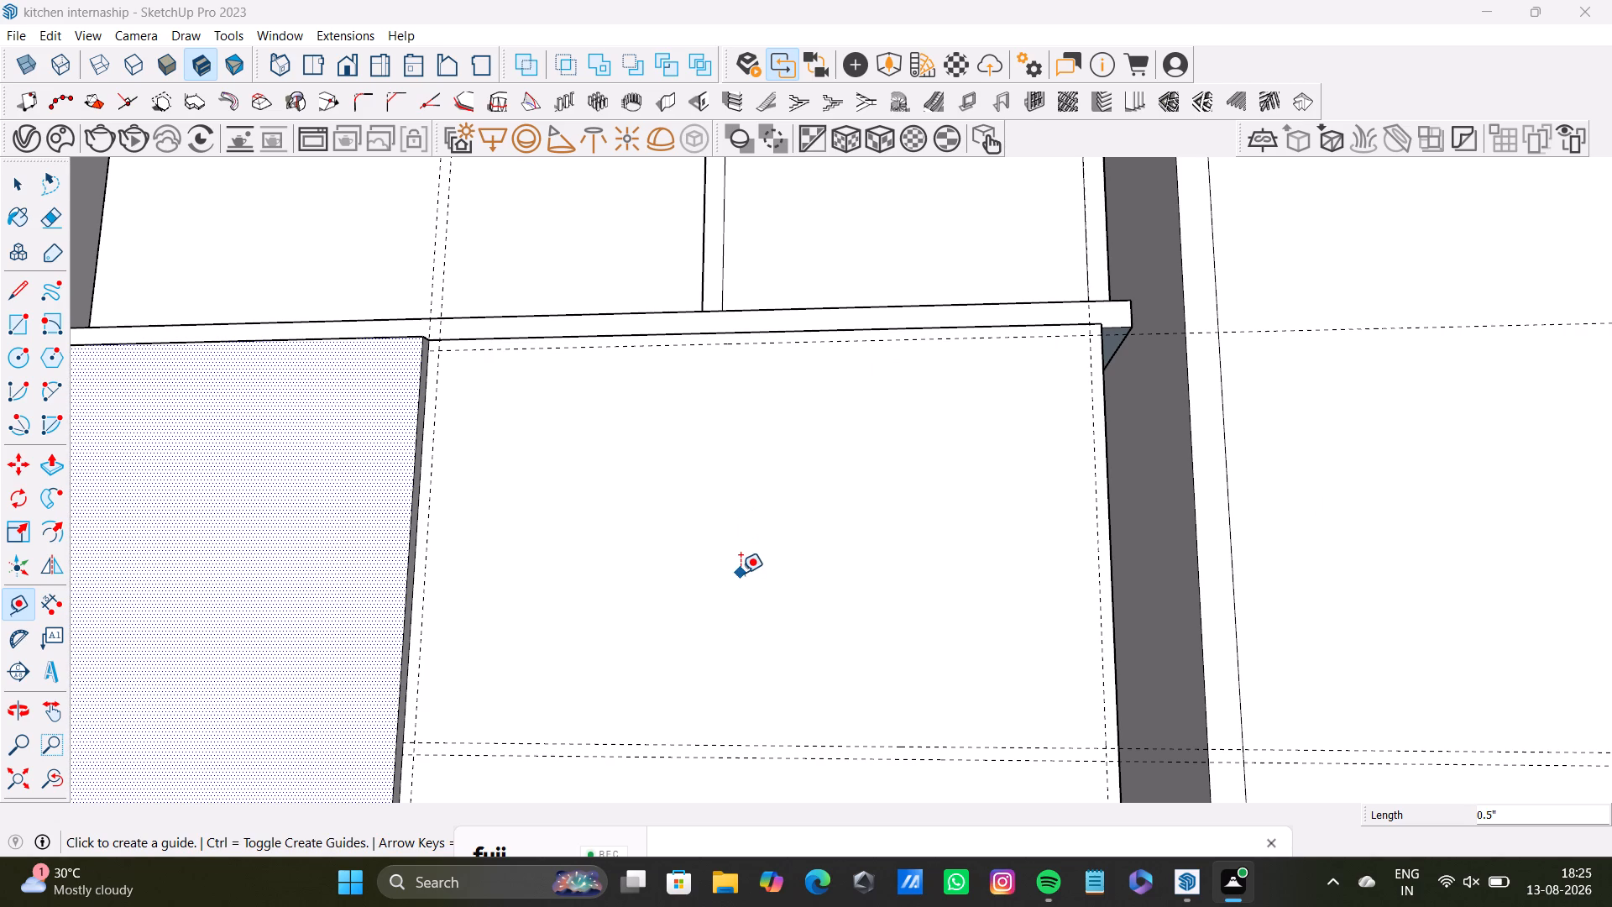
# Place a horizontal guide 0.5" above the bottom edge of the blank front section beside the raised door.
pyautogui.moveTo(791, 436); pyautogui.dragTo(785, 473, button='middle')
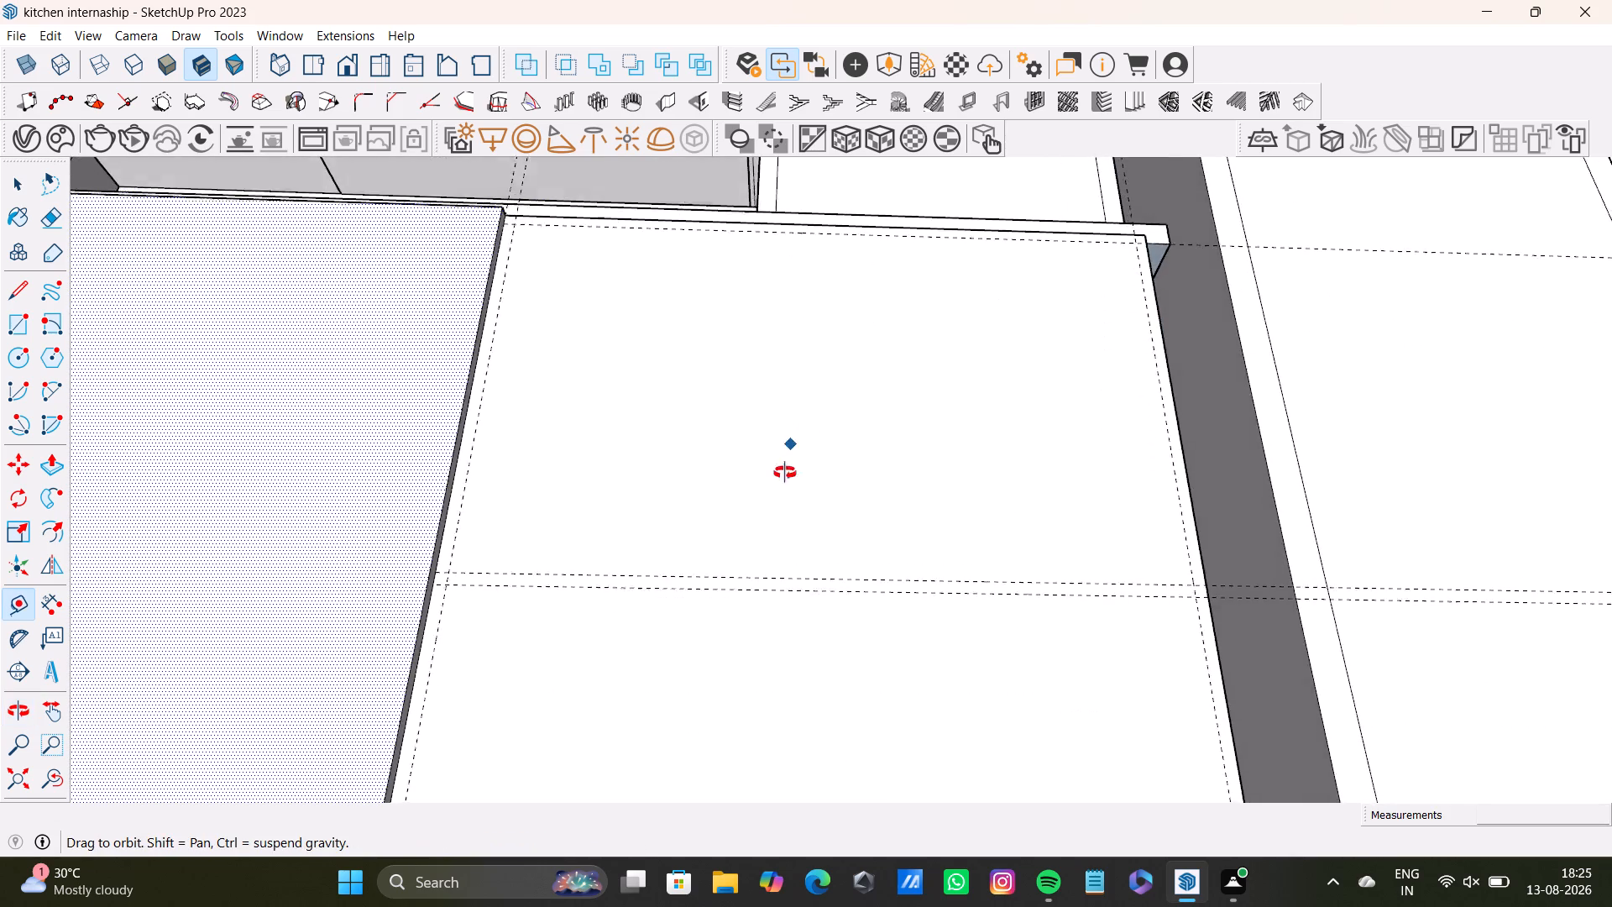
pyautogui.moveTo(785, 473); pyautogui.dragTo(746, 647, button='middle')
pyautogui.scroll(-4, 745, 648)
pyautogui.moveTo(777, 513); pyautogui.dragTo(745, 697, button='middle')
pyautogui.scroll(-4, 742, 690)
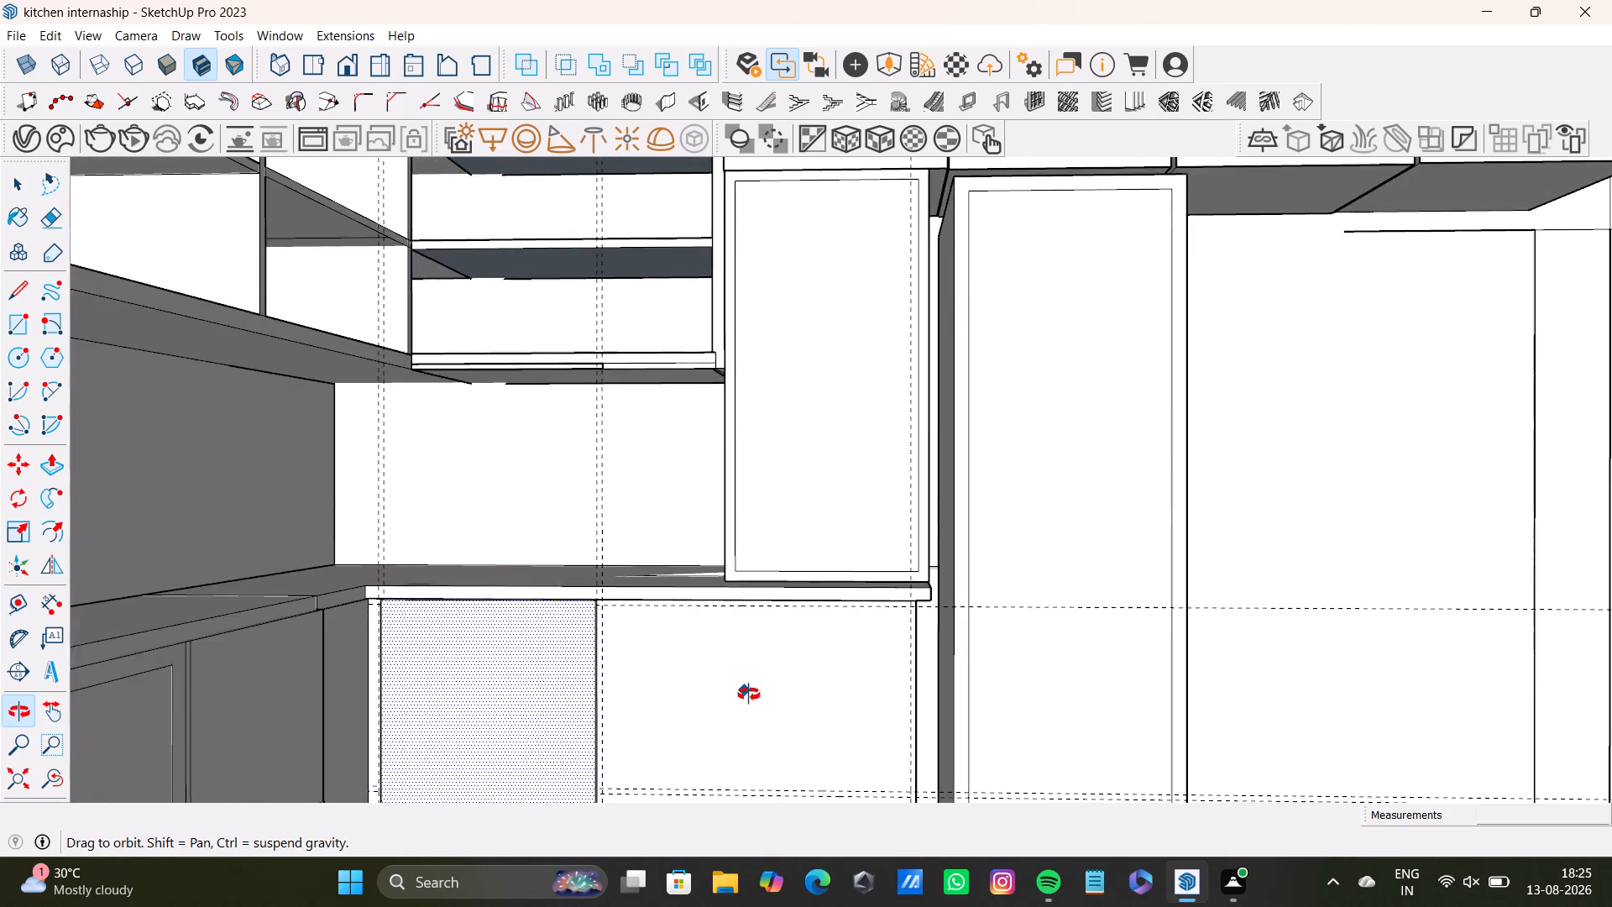
pyautogui.scroll(-6, 749, 695)
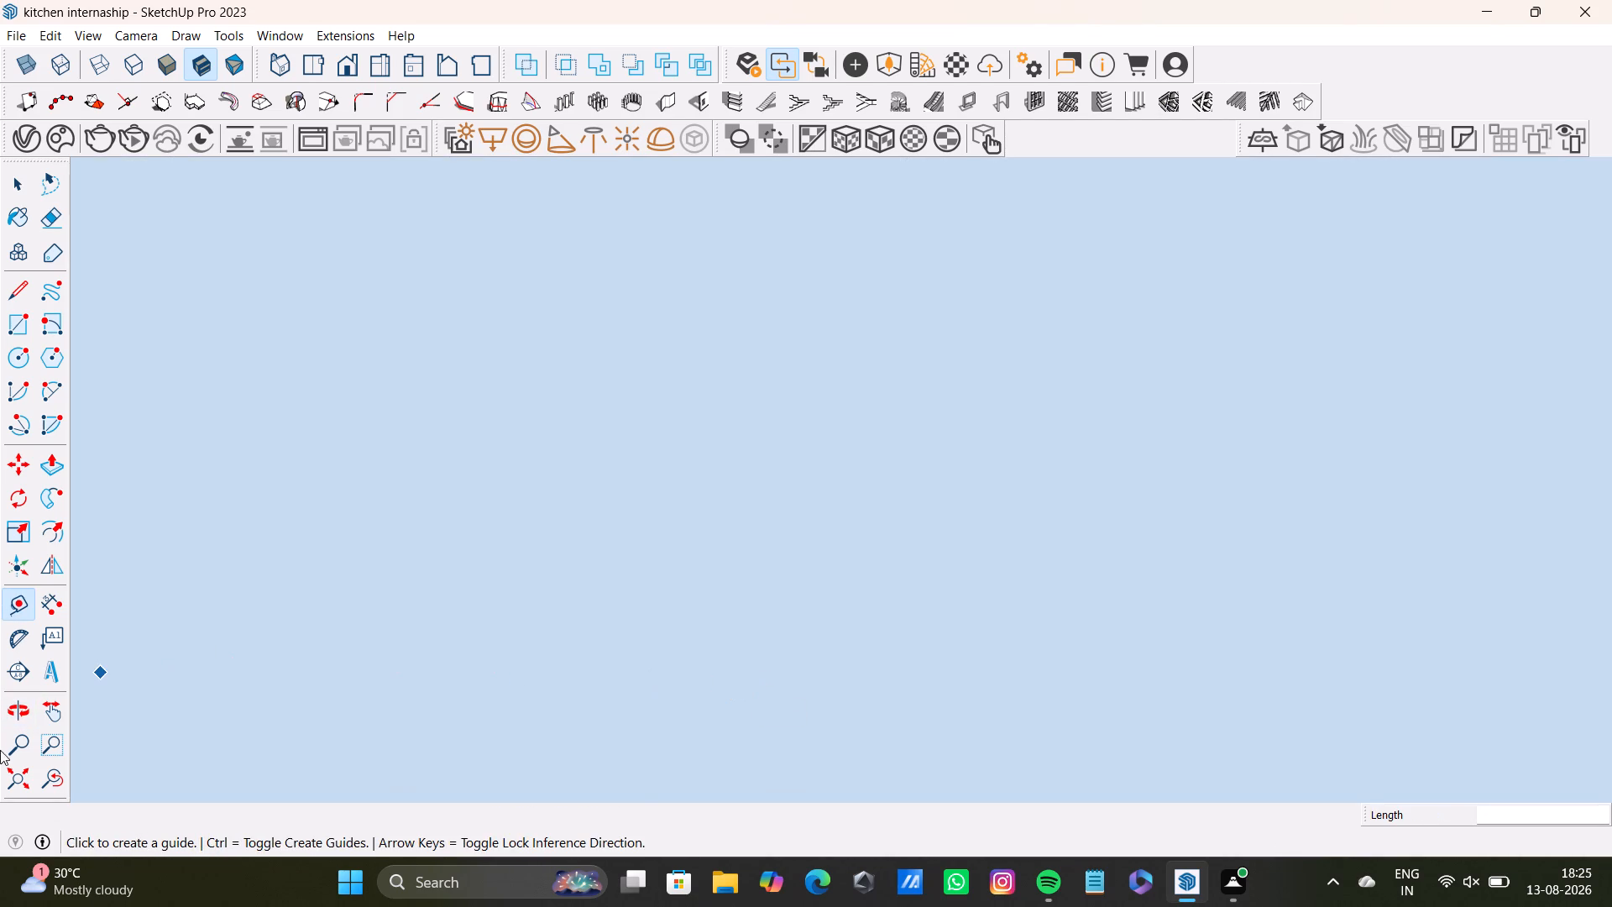
pyautogui.click(24, 784)
pyautogui.moveTo(748, 488); pyautogui.dragTo(442, 530, button='middle')
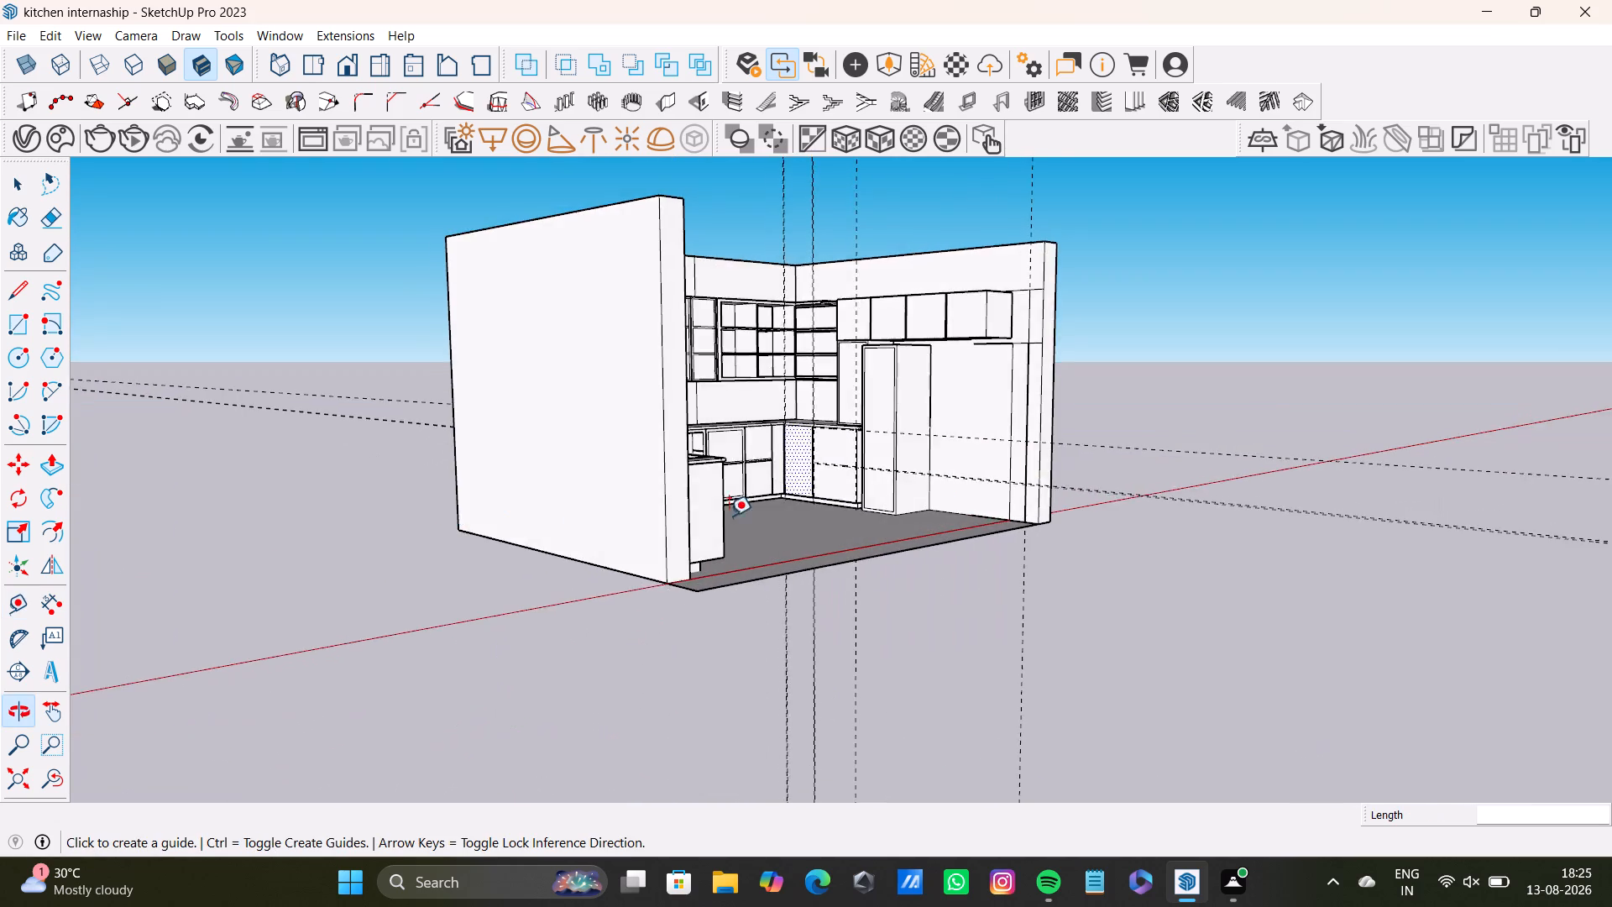
pyautogui.scroll(18, 1044, 435)
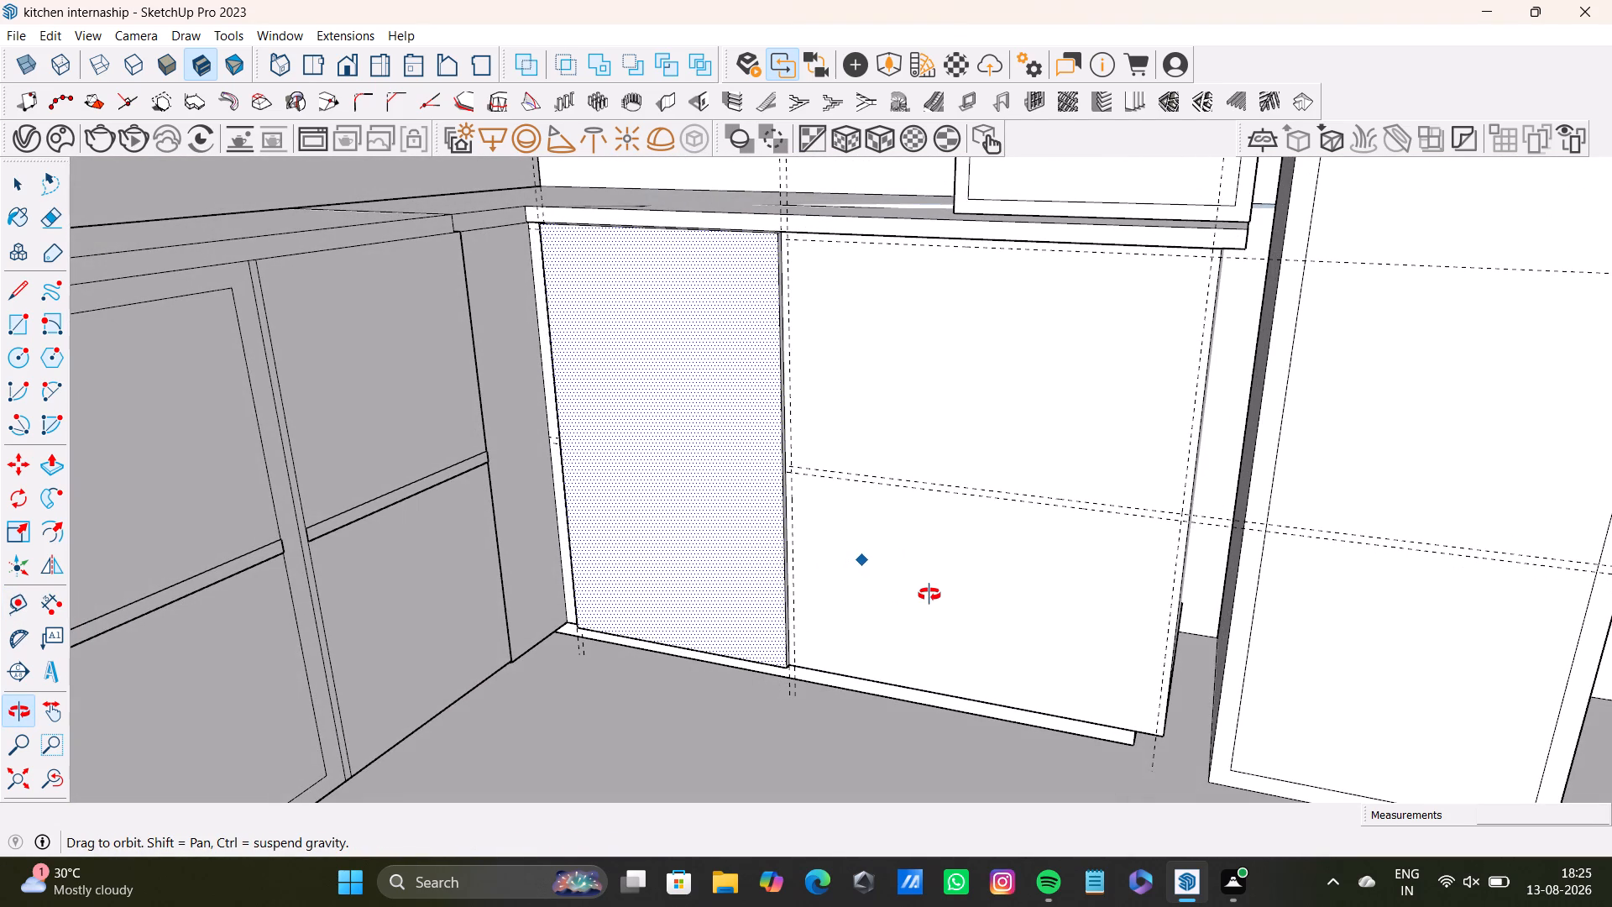
pyautogui.click(851, 674)
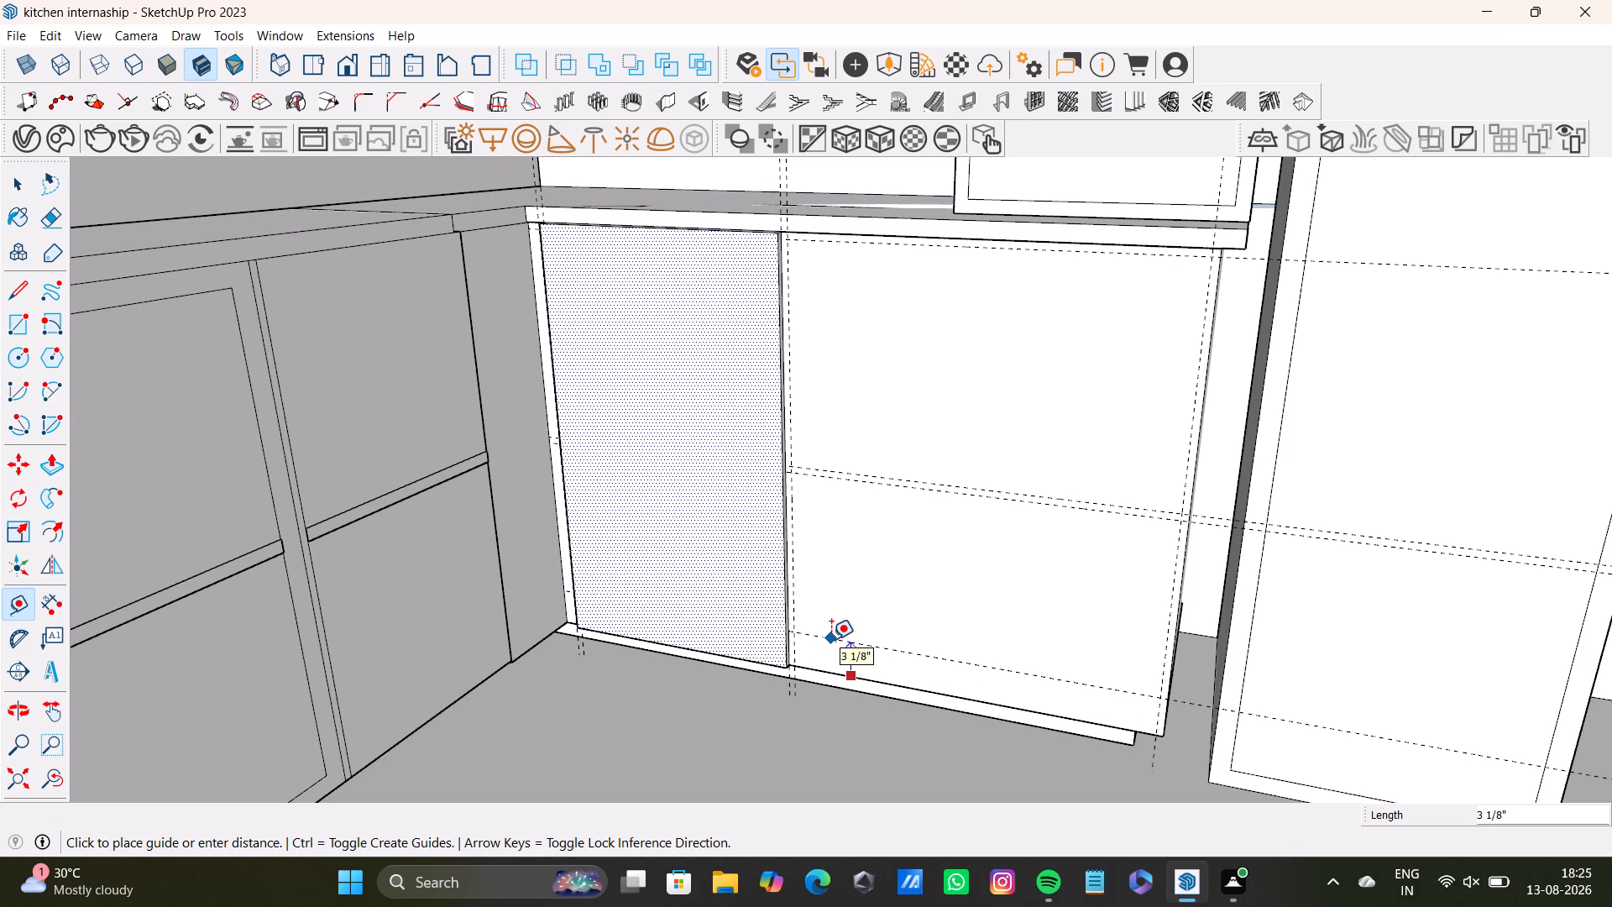
pyautogui.write('0.5')
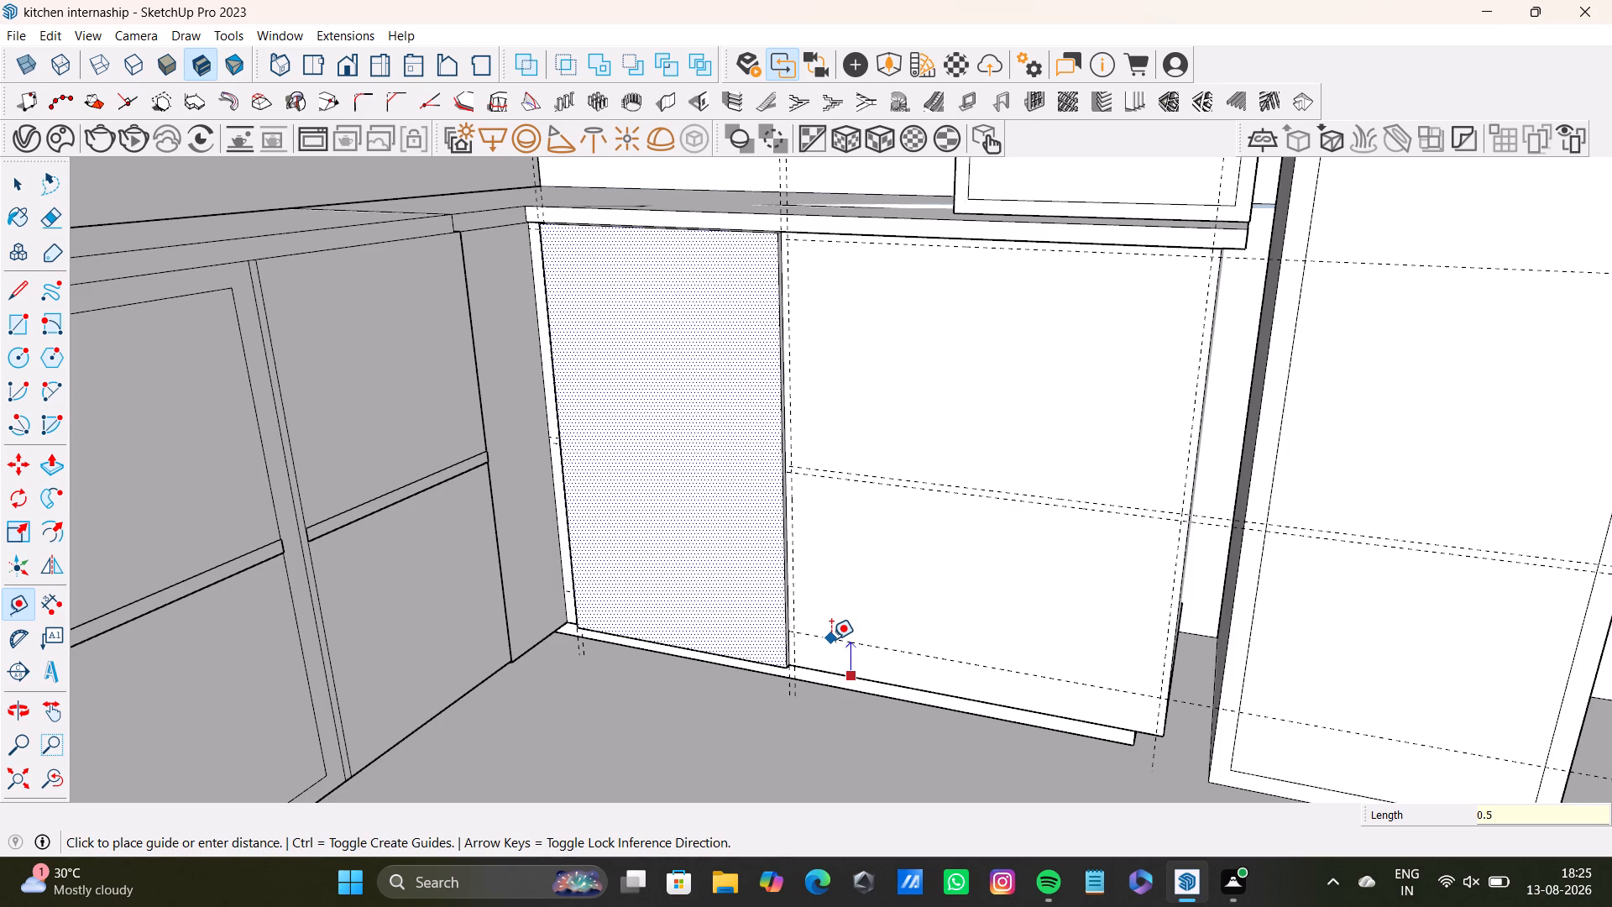
pyautogui.hotkey('shift', '"')
pyautogui.press('Return')
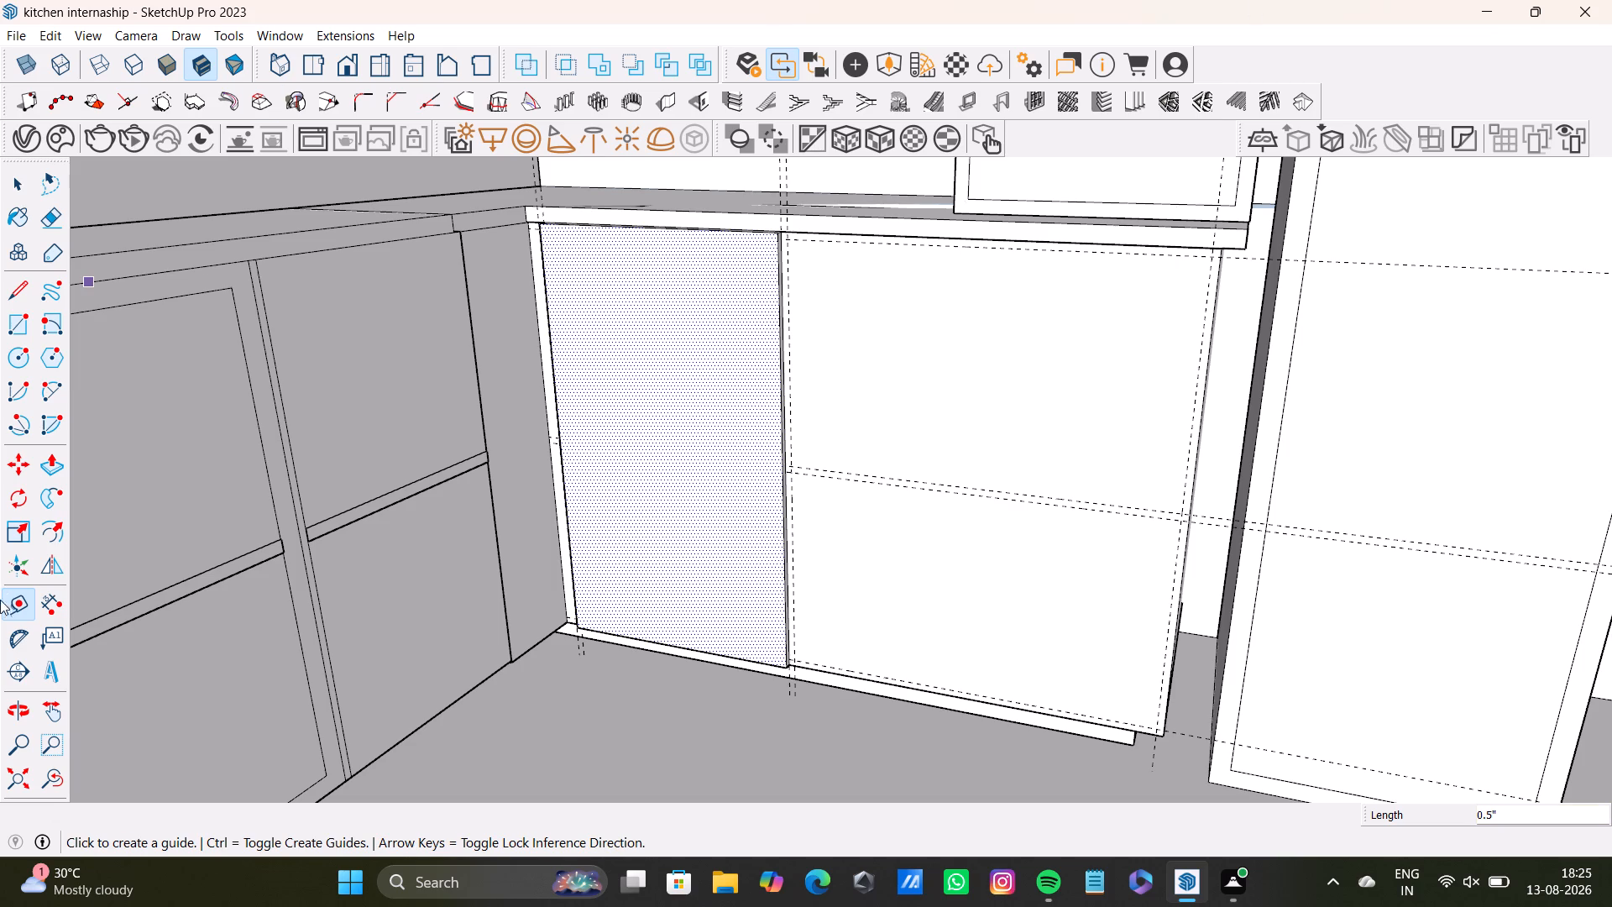
# Draw the upper front rectangle, about 2' 4 7/8" by 1' 5 3/16", between the side guides, the top guide and the upper mid-height guide.
pyautogui.click(13, 328)
pyautogui.scroll(2, 890, 223)
pyautogui.scroll(1, 789, 263)
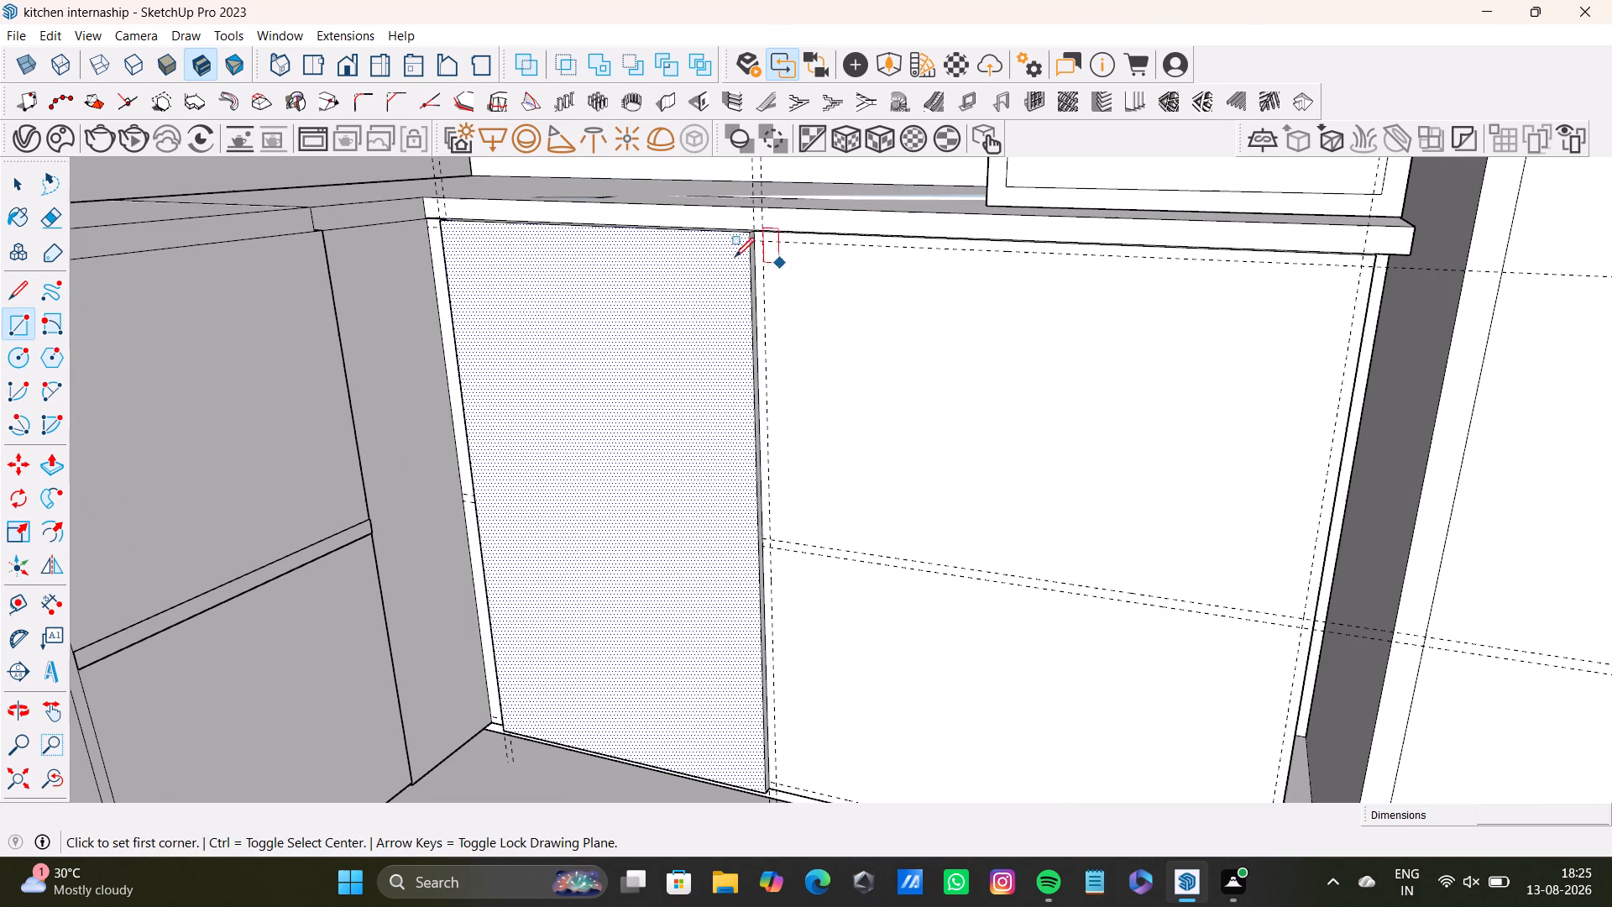
pyautogui.click(764, 242)
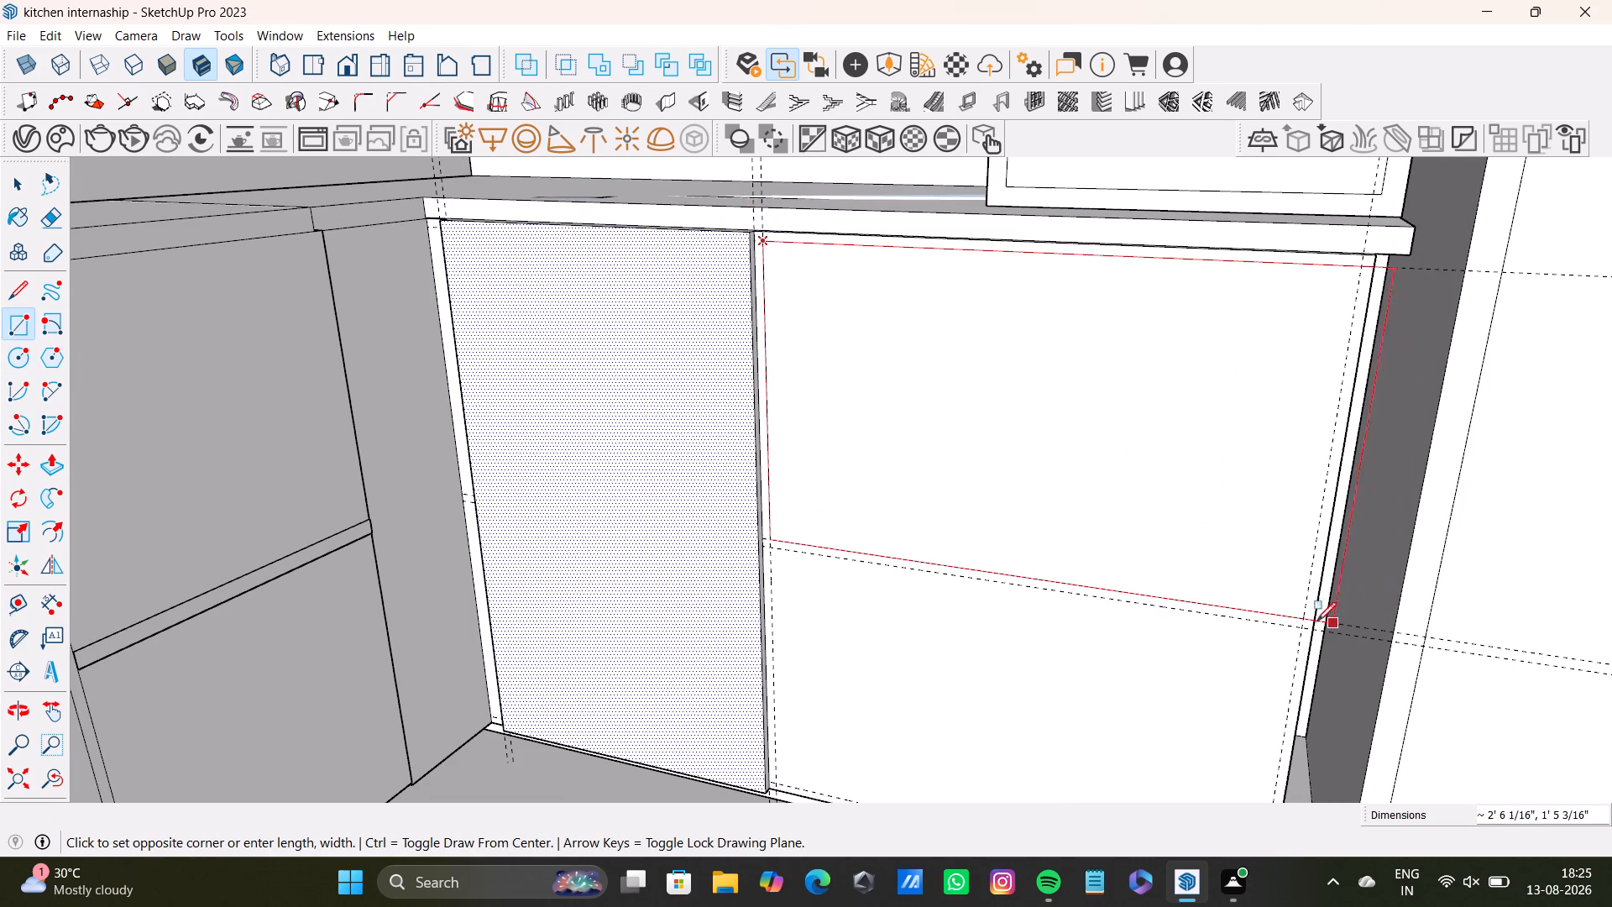
pyautogui.click(1307, 620)
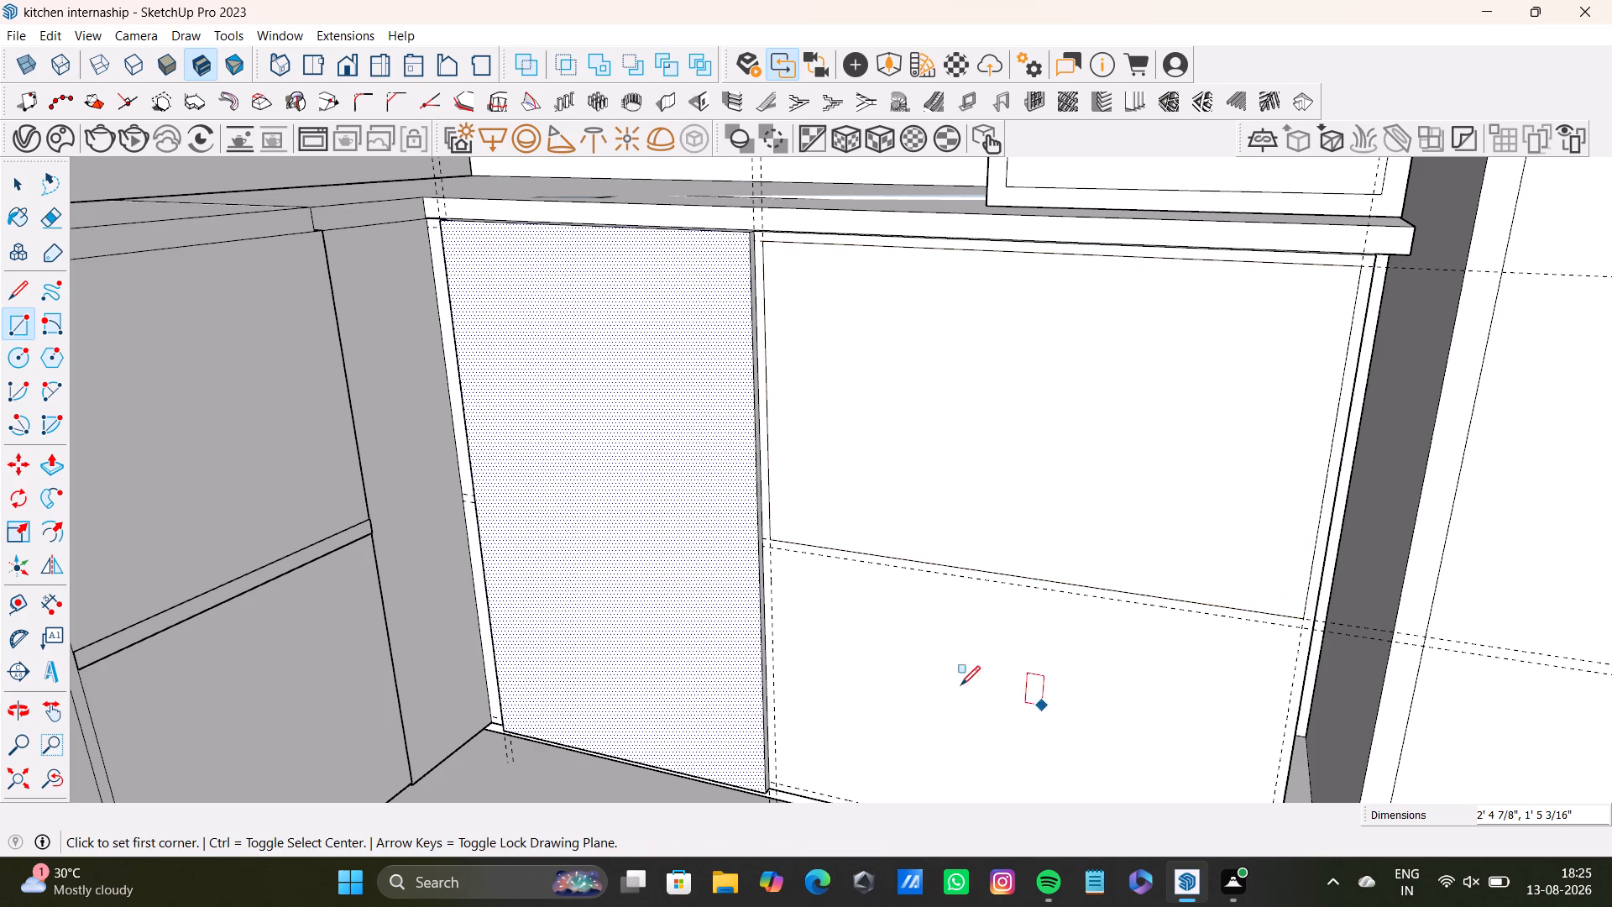
# Draw the lower front rectangle between the side guides, from the lower mid-height guide down to the bottom guide.
pyautogui.scroll(-2, 939, 697)
pyautogui.keyDown('shift'); pyautogui.moveTo(946, 677); pyautogui.dragTo(952, 523, button='middle'); pyautogui.keyUp('shift')
pyautogui.scroll(5, 819, 443)
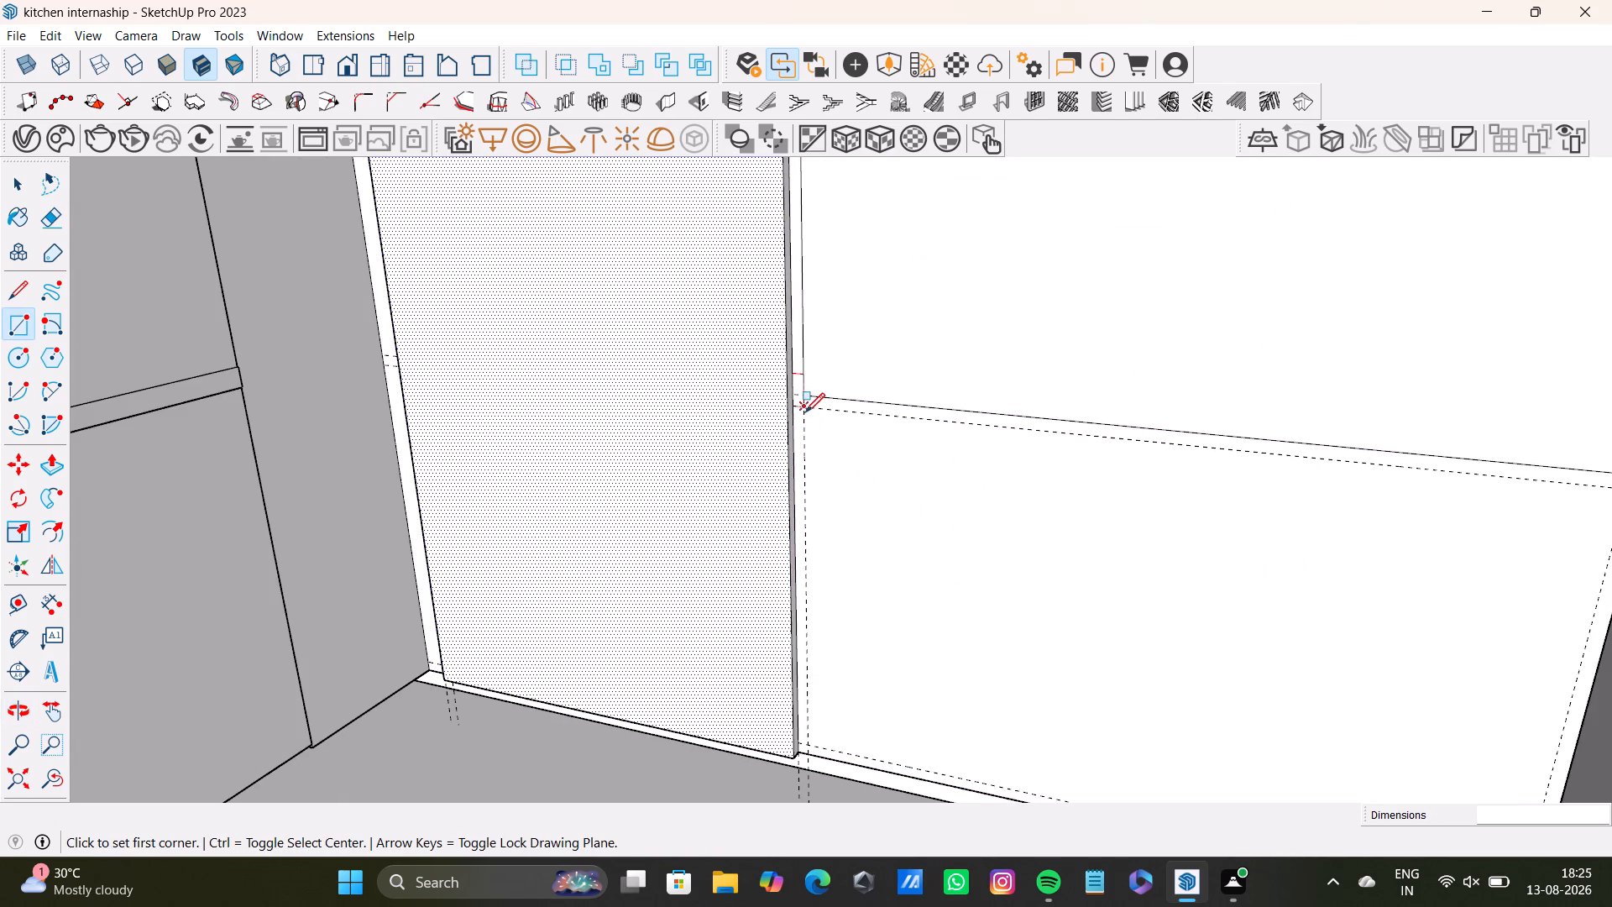
pyautogui.click(805, 412)
pyautogui.scroll(-3, 1107, 632)
pyautogui.keyDown('shift'); pyautogui.moveTo(1272, 685); pyautogui.dragTo(1200, 522, button='middle'); pyautogui.keyUp('shift')
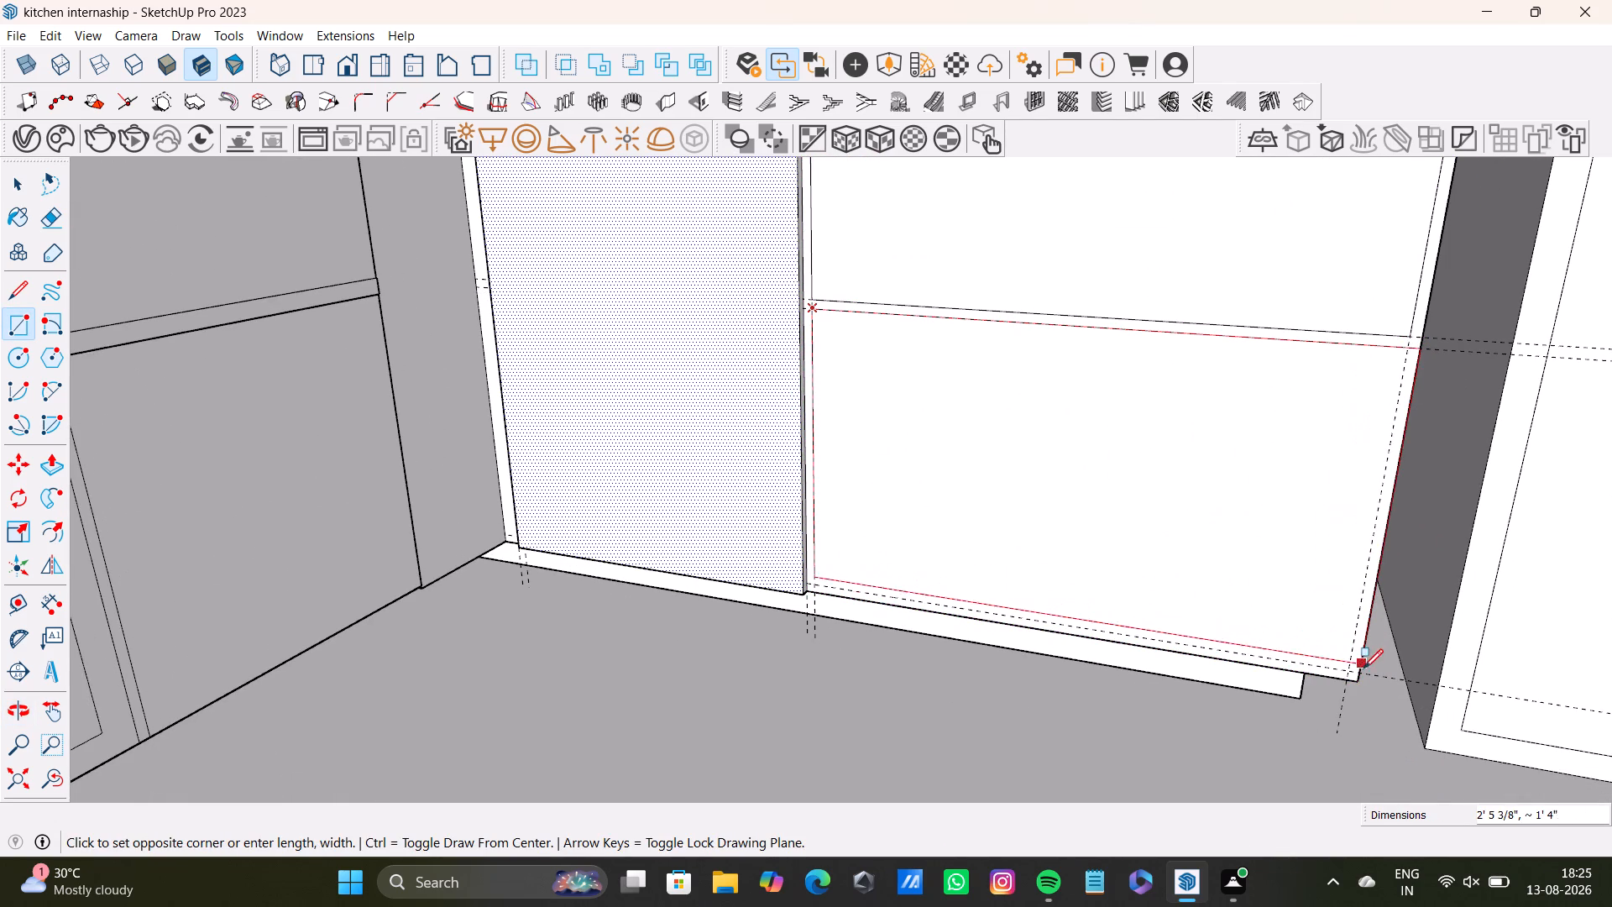
pyautogui.click(1348, 671)
pyautogui.press('space')
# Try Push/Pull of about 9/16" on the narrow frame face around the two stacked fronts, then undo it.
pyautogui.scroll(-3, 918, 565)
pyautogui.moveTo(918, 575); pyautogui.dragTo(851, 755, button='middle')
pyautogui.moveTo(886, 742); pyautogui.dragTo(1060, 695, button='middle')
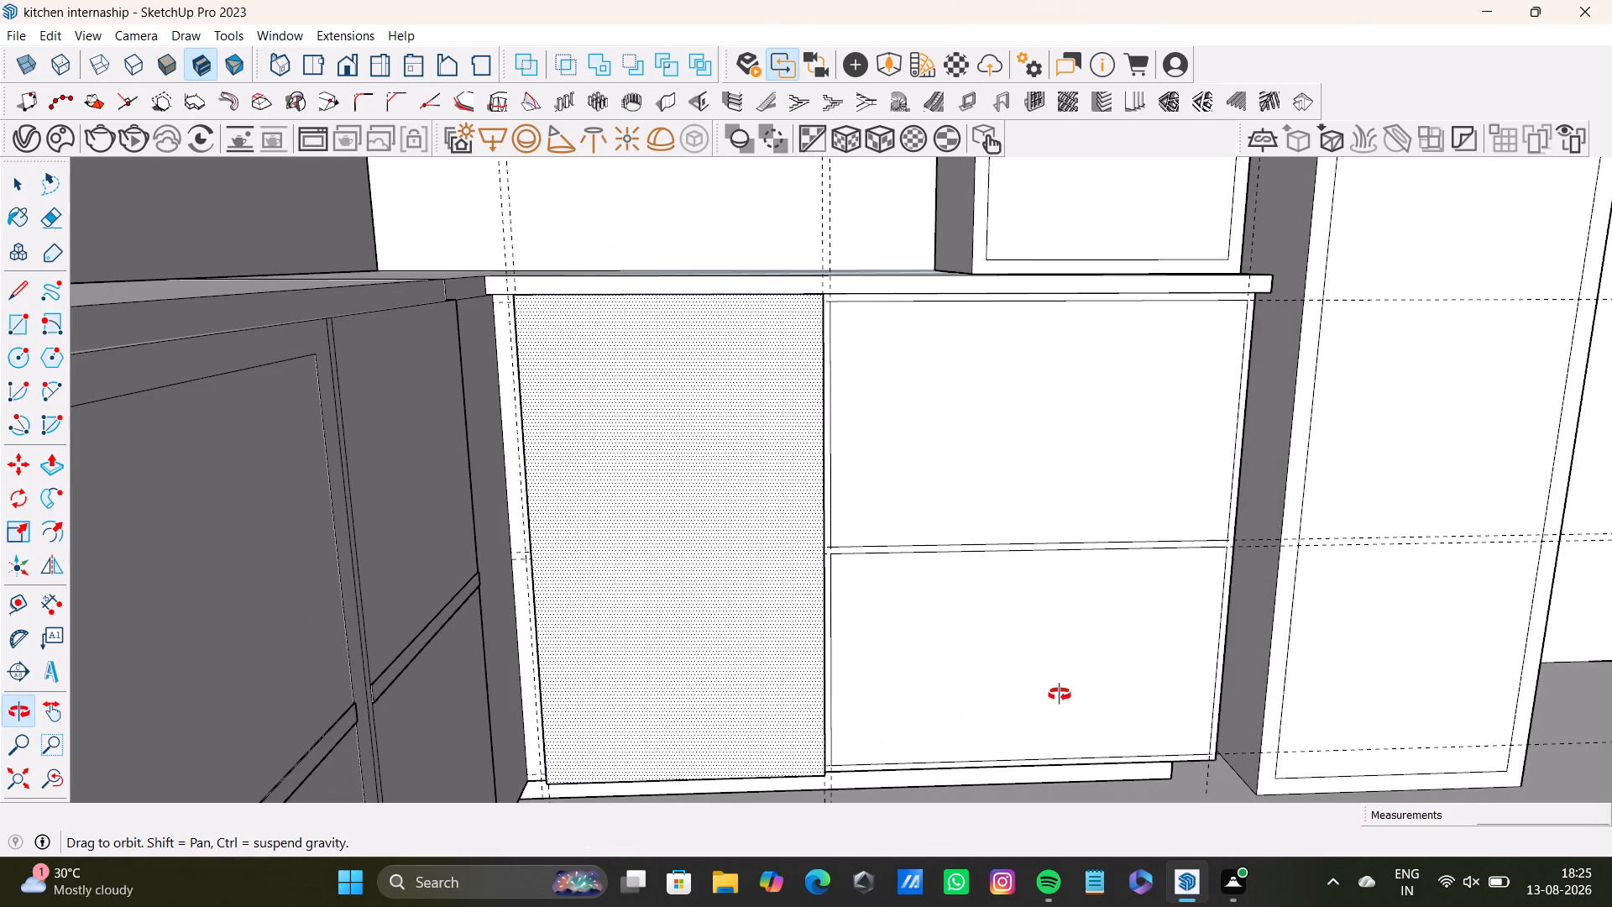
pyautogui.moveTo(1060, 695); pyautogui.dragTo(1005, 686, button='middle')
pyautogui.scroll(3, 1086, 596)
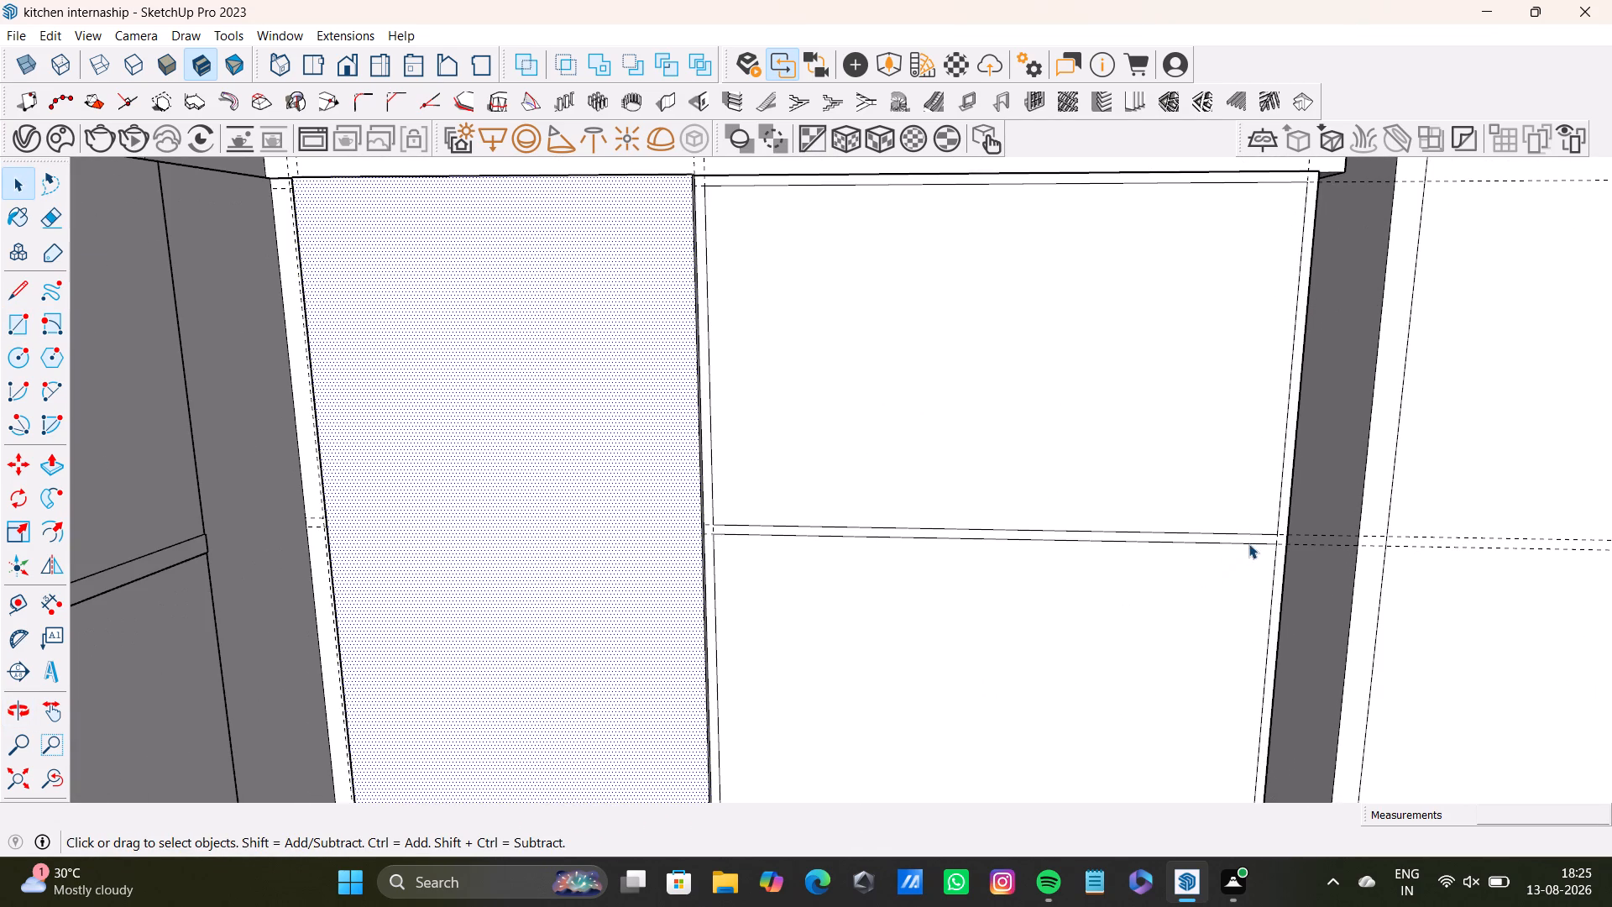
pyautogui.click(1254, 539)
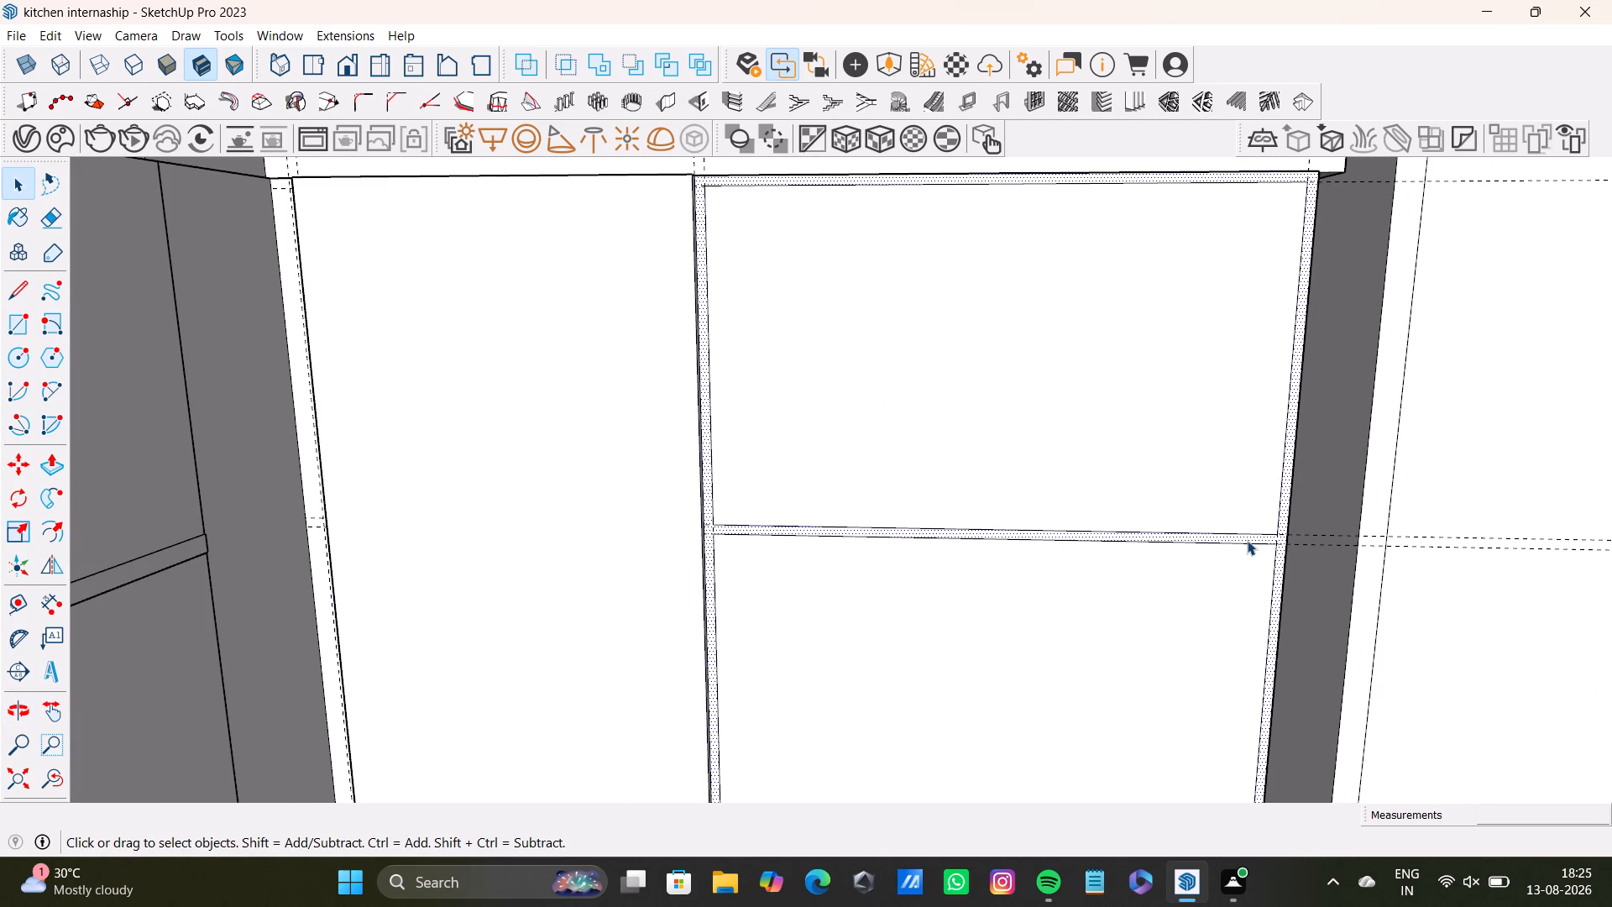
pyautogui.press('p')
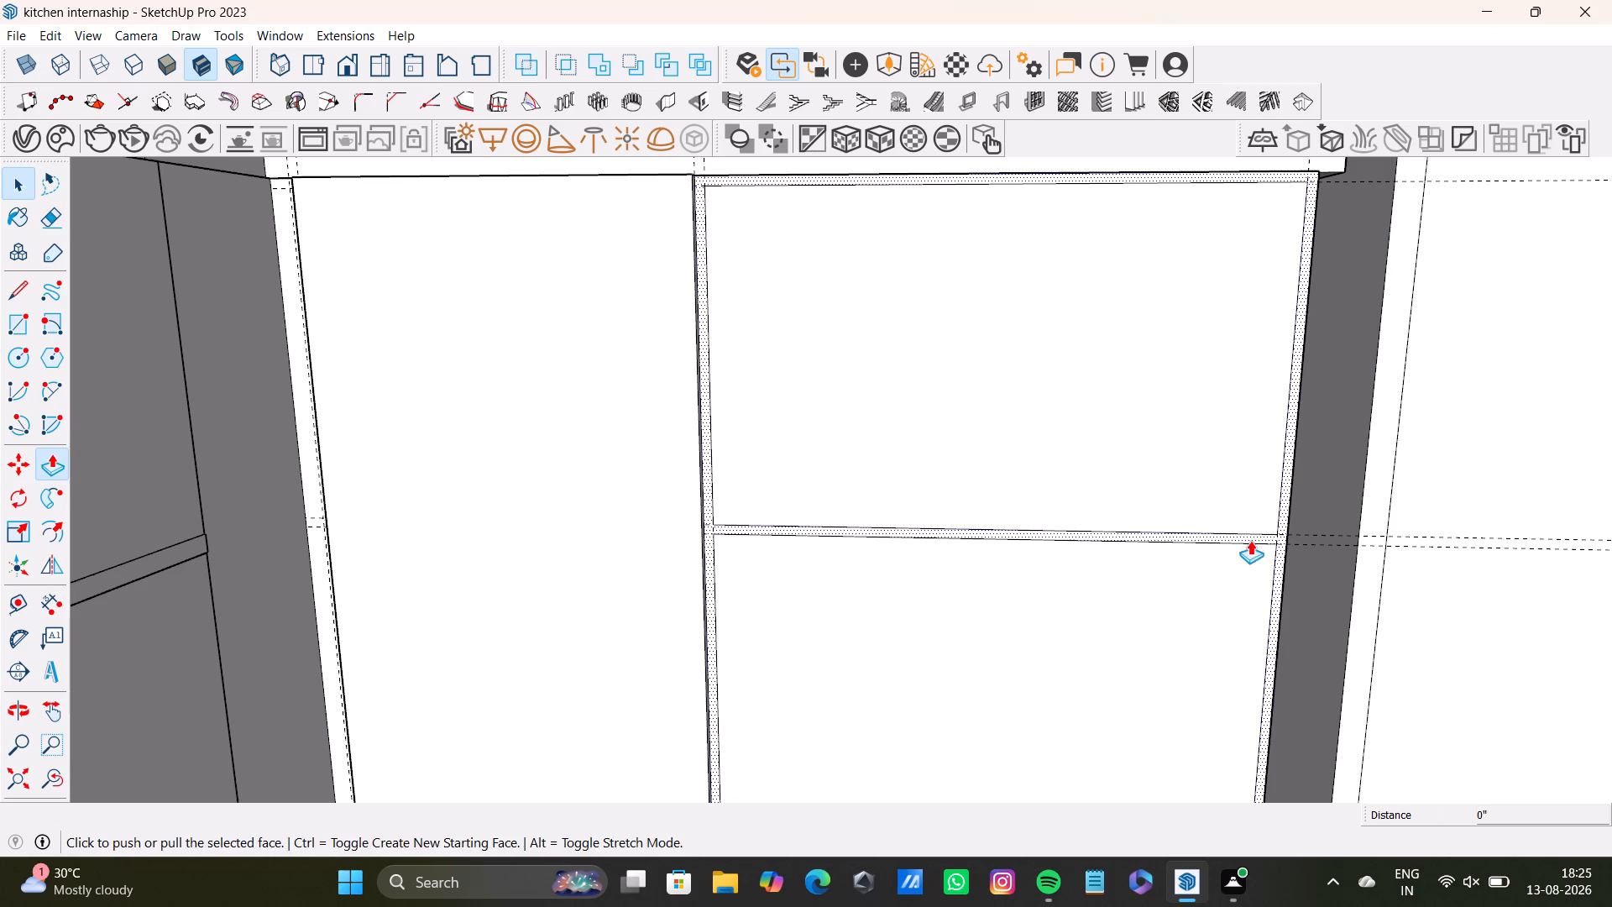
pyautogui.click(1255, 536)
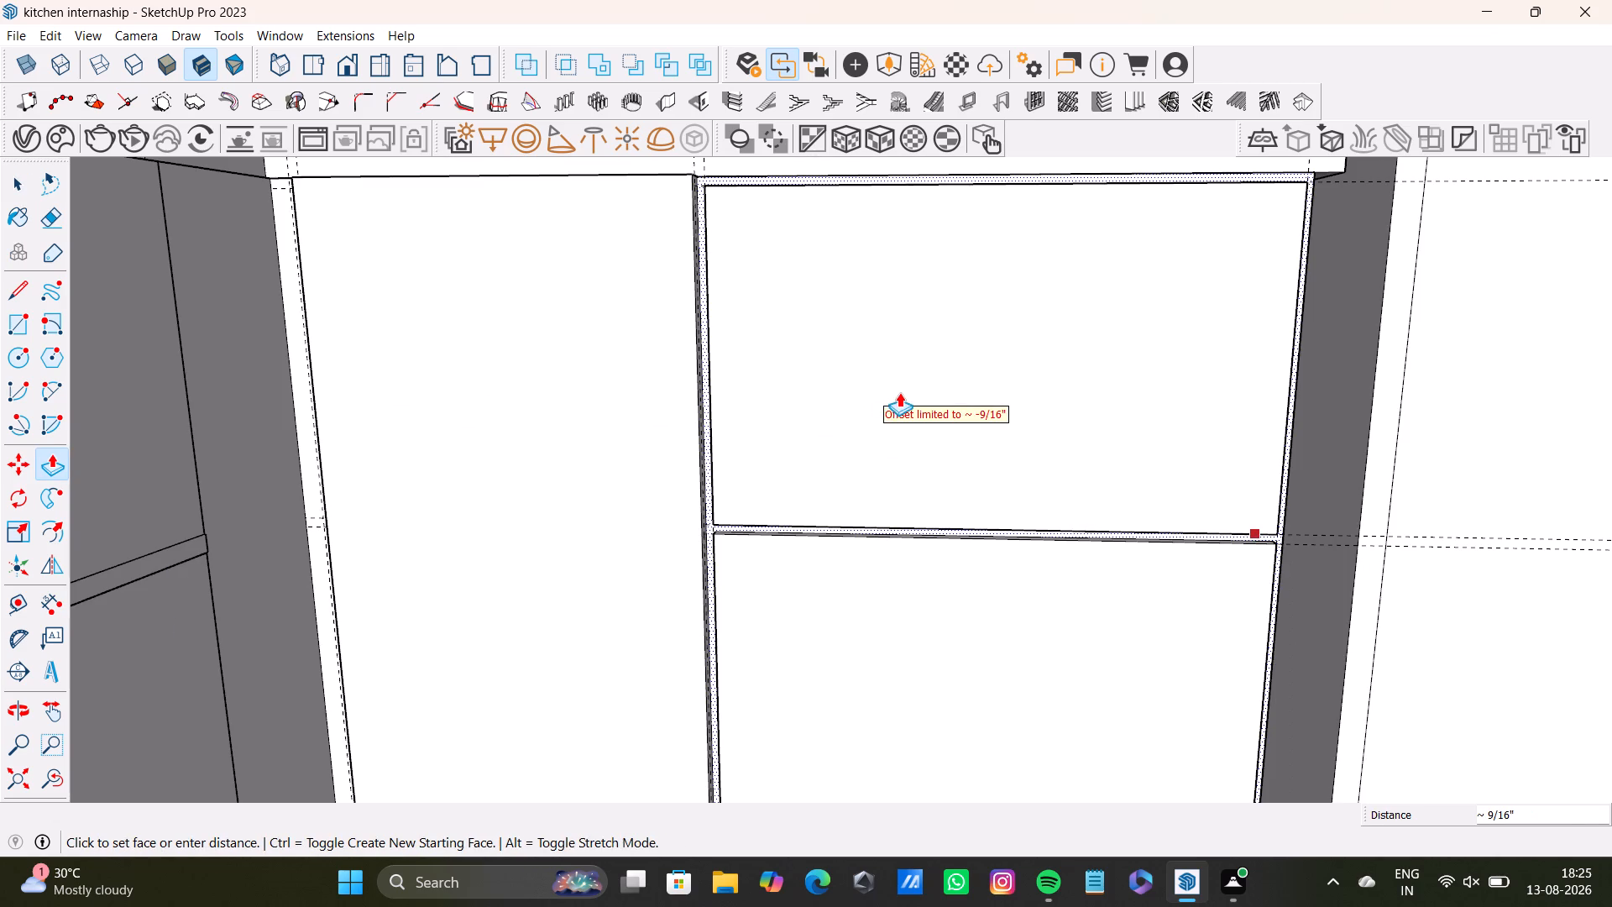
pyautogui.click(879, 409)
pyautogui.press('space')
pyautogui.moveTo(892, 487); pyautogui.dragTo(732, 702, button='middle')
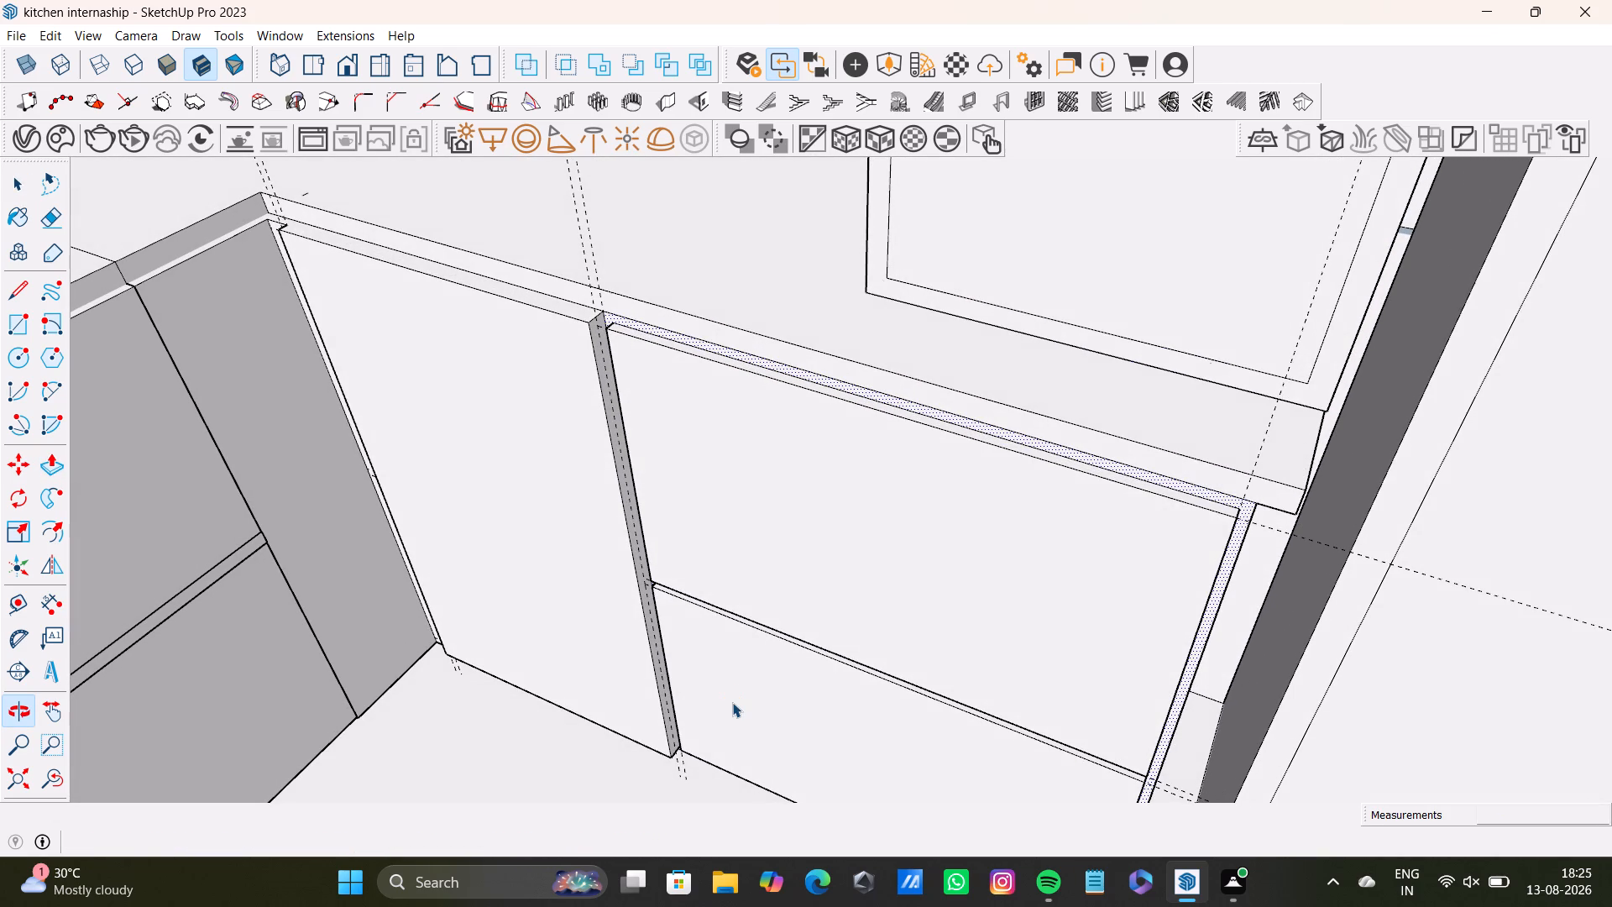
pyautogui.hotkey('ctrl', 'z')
# Select the upper front rectangle's face beside the raised door.
pyautogui.moveTo(714, 527); pyautogui.dragTo(882, 455, button='middle')
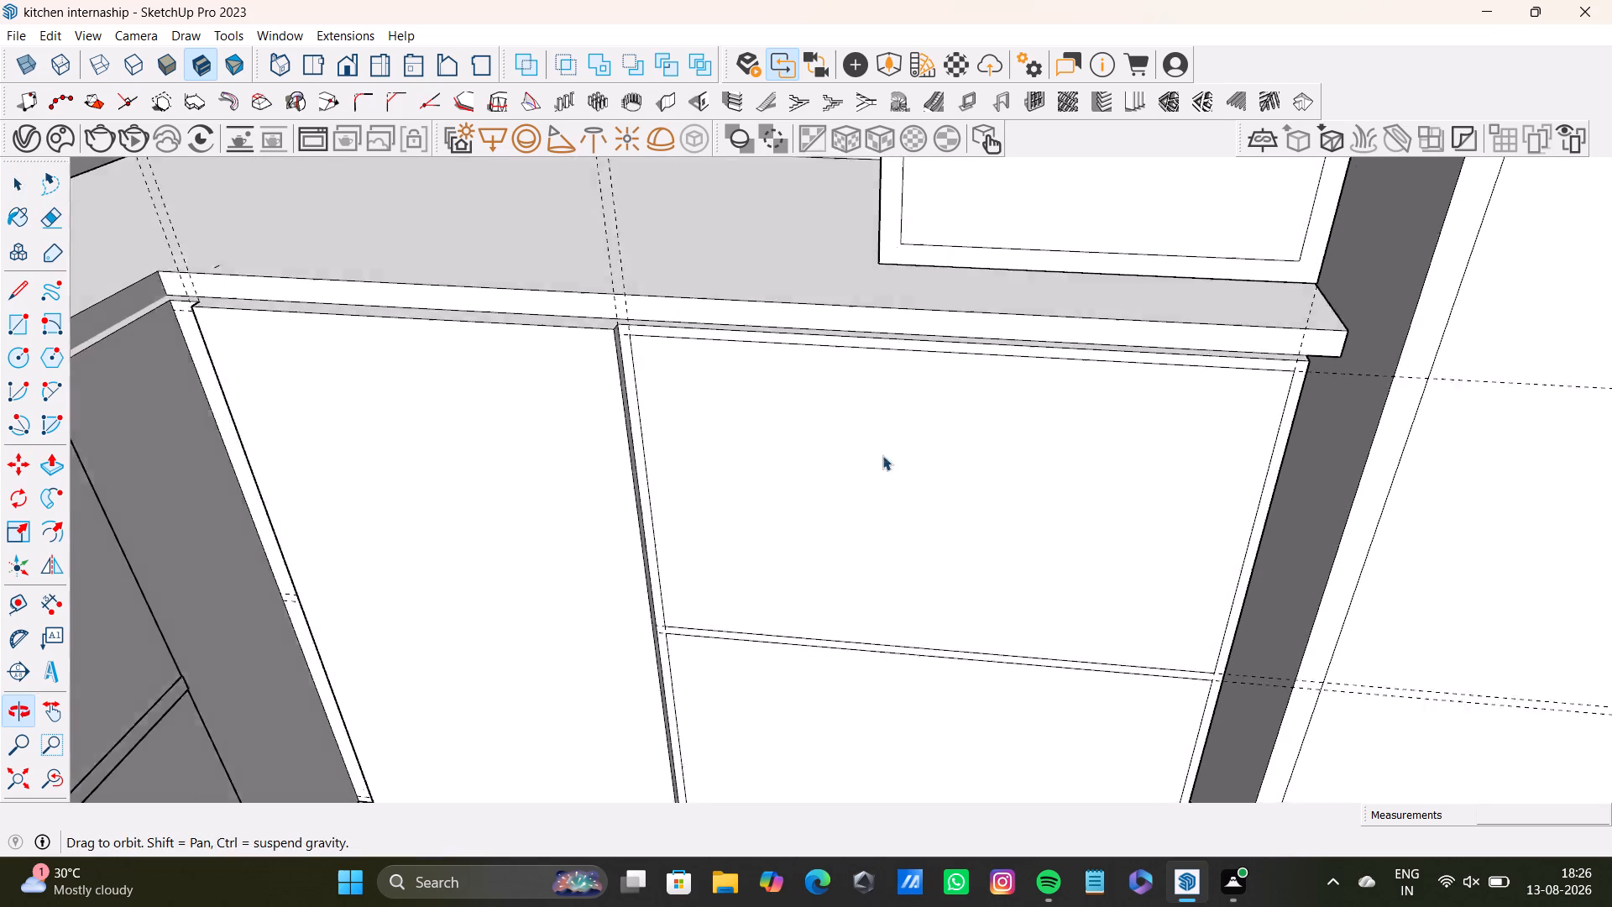
pyautogui.moveTo(882, 455); pyautogui.dragTo(881, 457, button='middle')
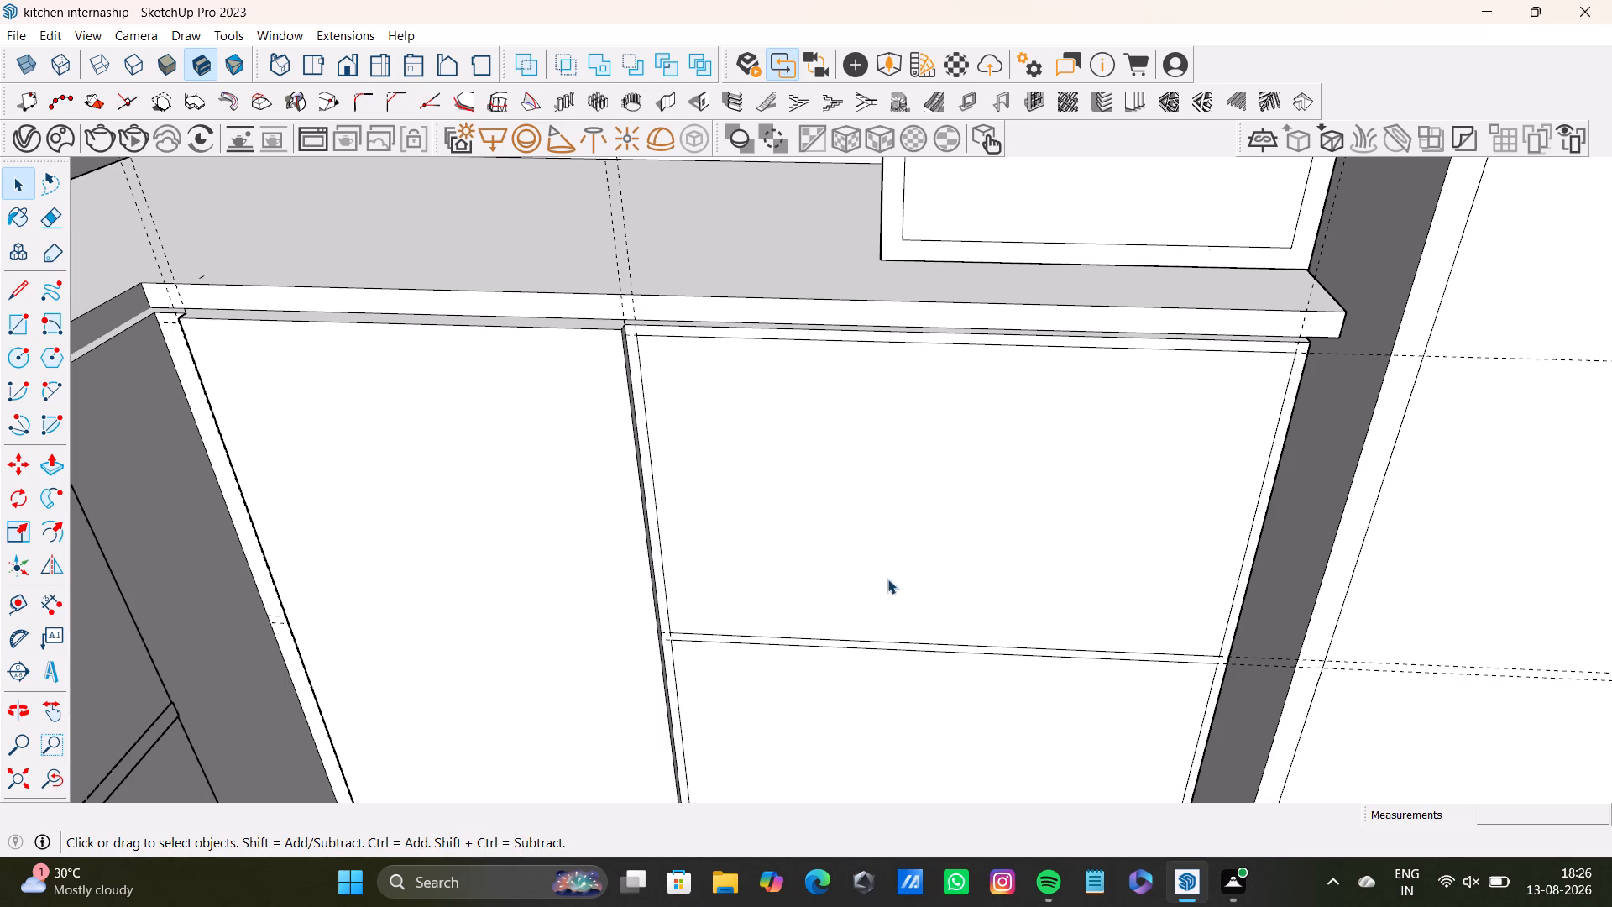
pyautogui.click(658, 535)
pyautogui.click(704, 548)
pyautogui.moveTo(938, 540); pyautogui.dragTo(915, 421, button='middle')
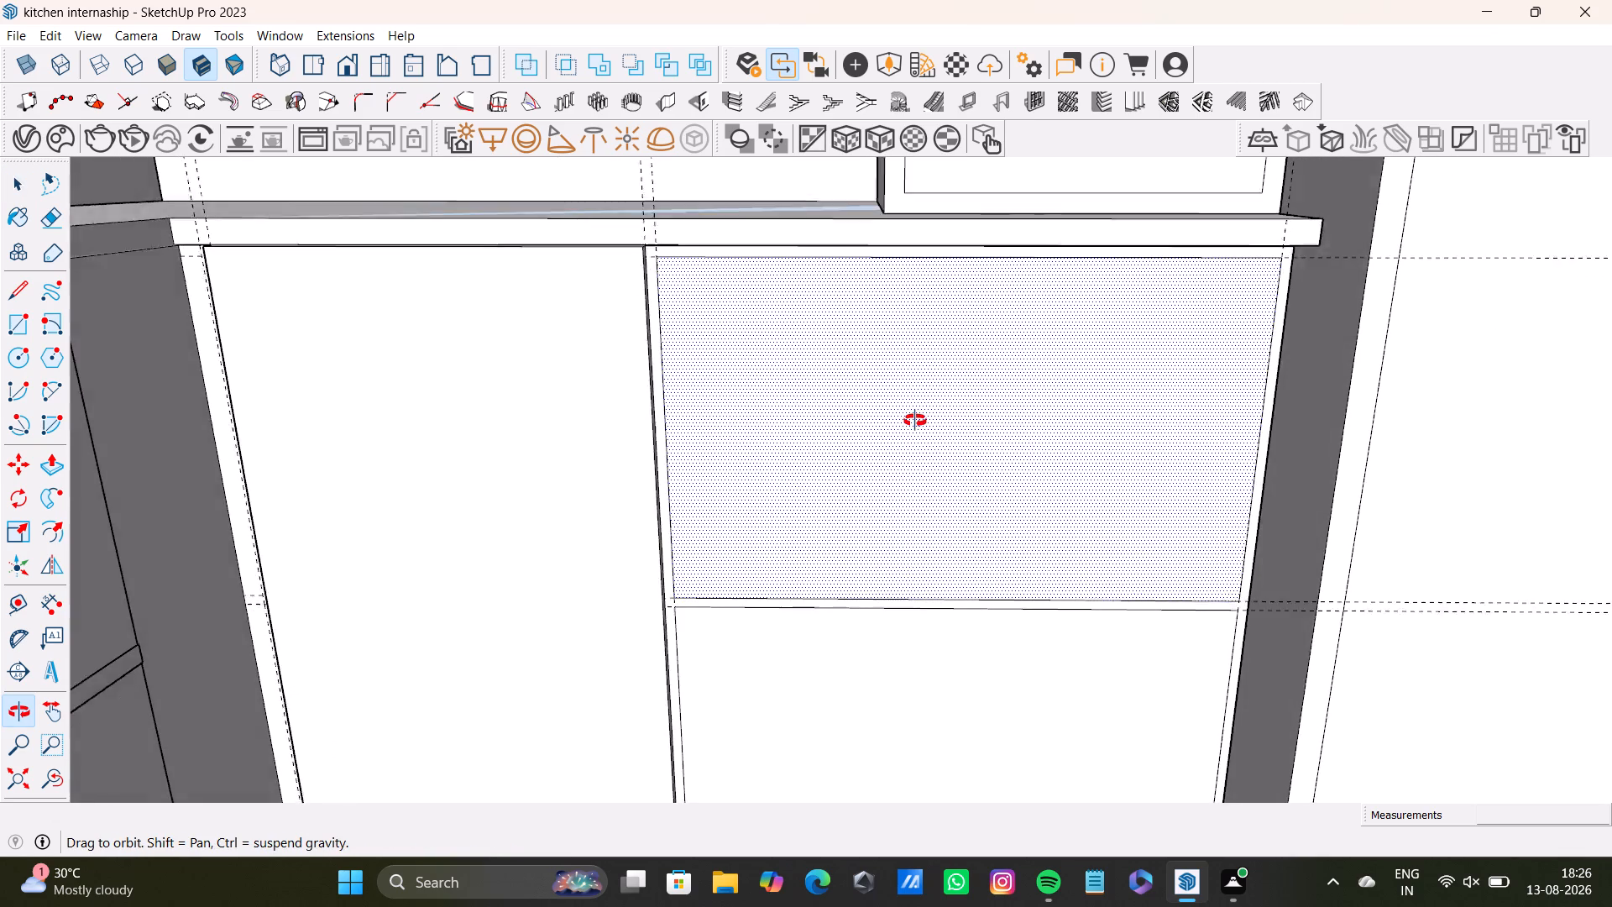
pyautogui.moveTo(915, 421); pyautogui.dragTo(916, 471, button='middle')
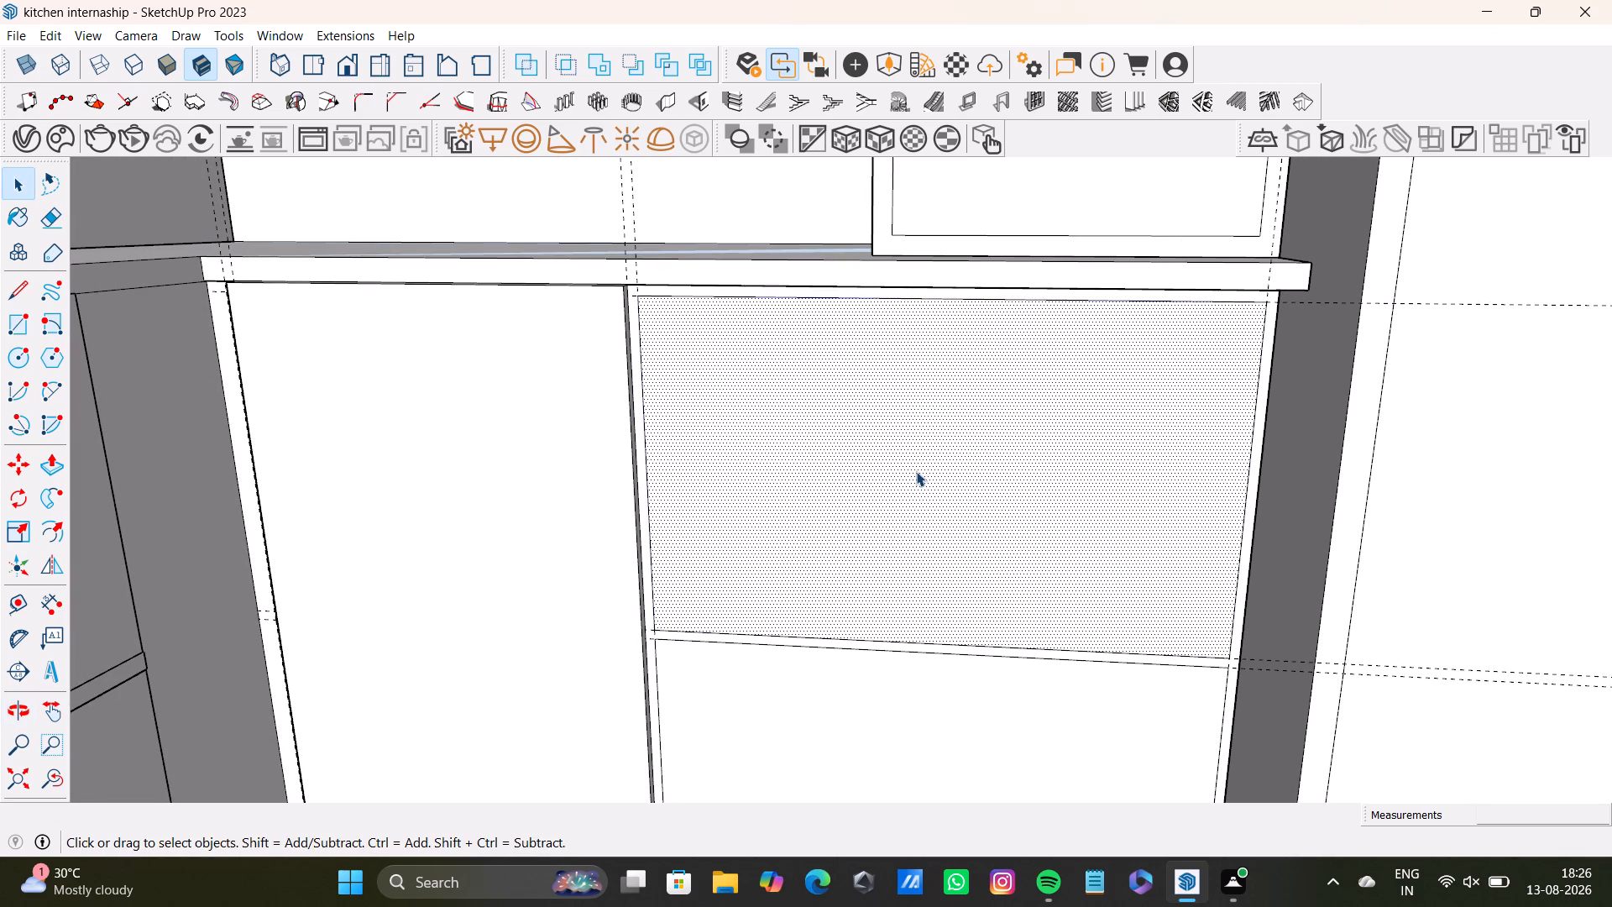
pyautogui.moveTo(917, 515); pyautogui.dragTo(1014, 495, button='middle')
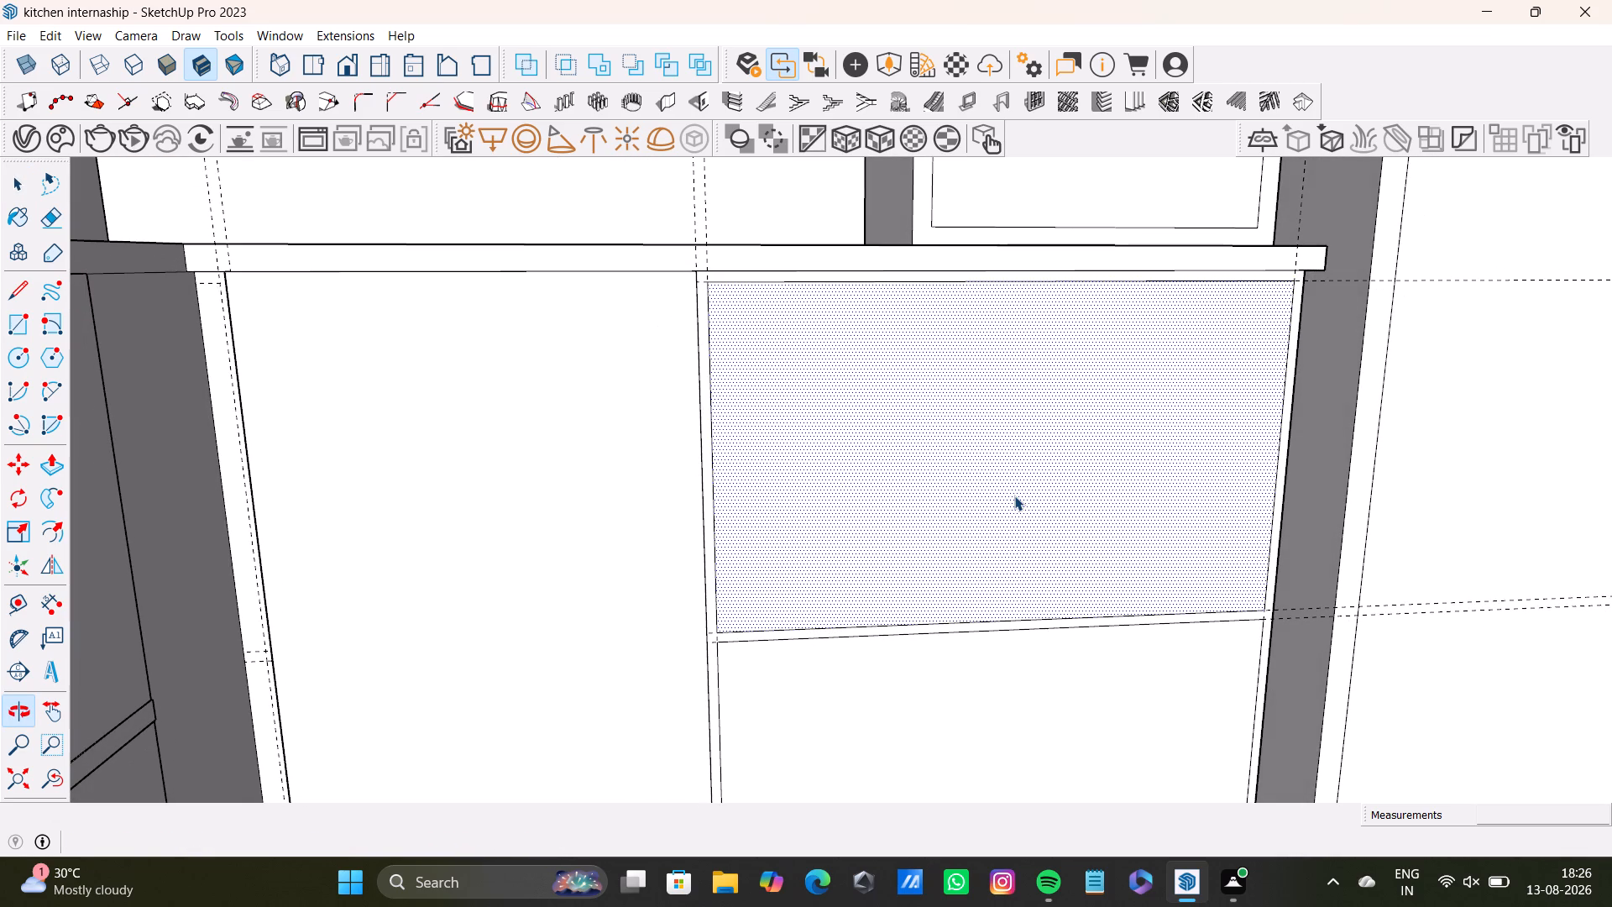
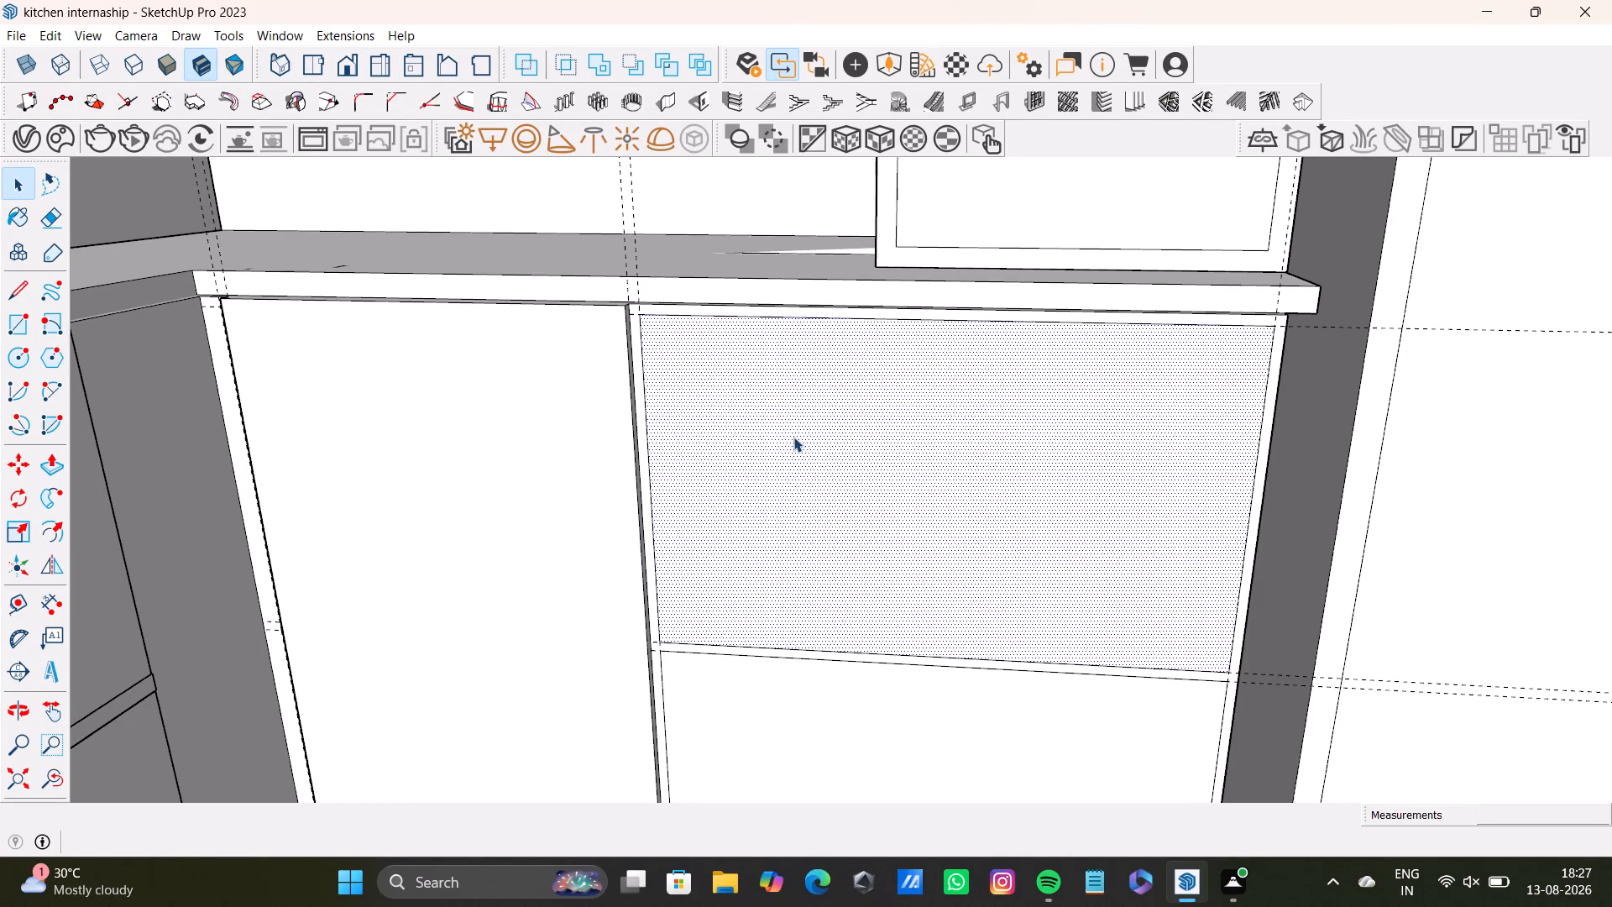
# Push the upper front's face beside the raised door inward about 6 3/4" to form a recess.
pyautogui.moveTo(917, 511); pyautogui.dragTo(967, 484, button='middle')
pyautogui.moveTo(967, 484); pyautogui.dragTo(862, 504, button='middle')
pyautogui.click(890, 539)
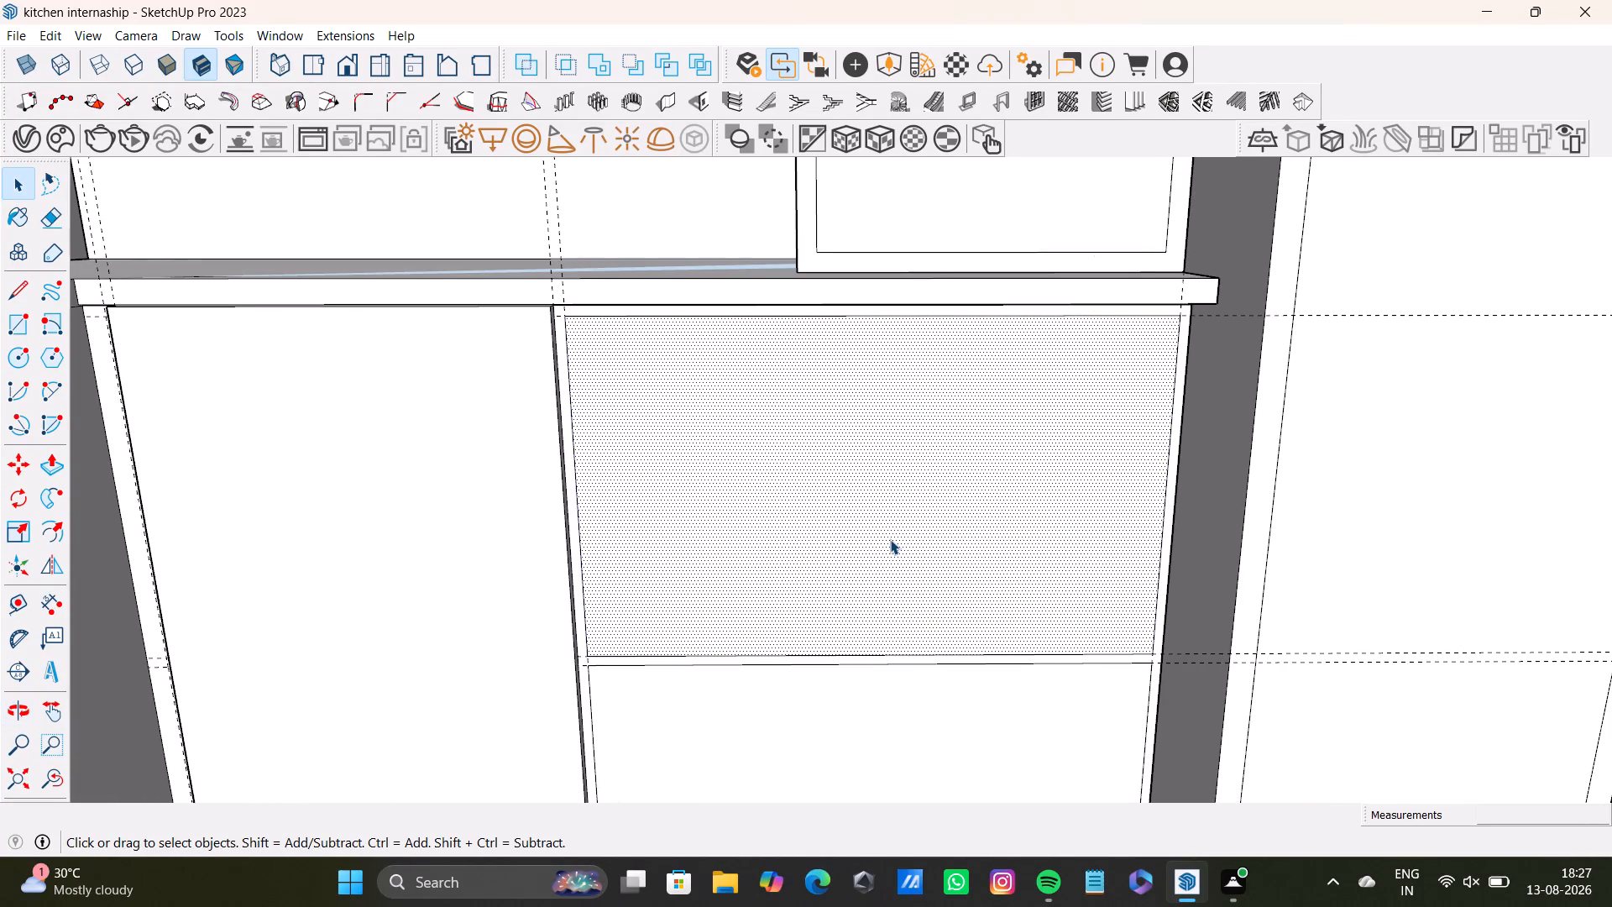
pyautogui.press('p')
pyautogui.click(890, 539)
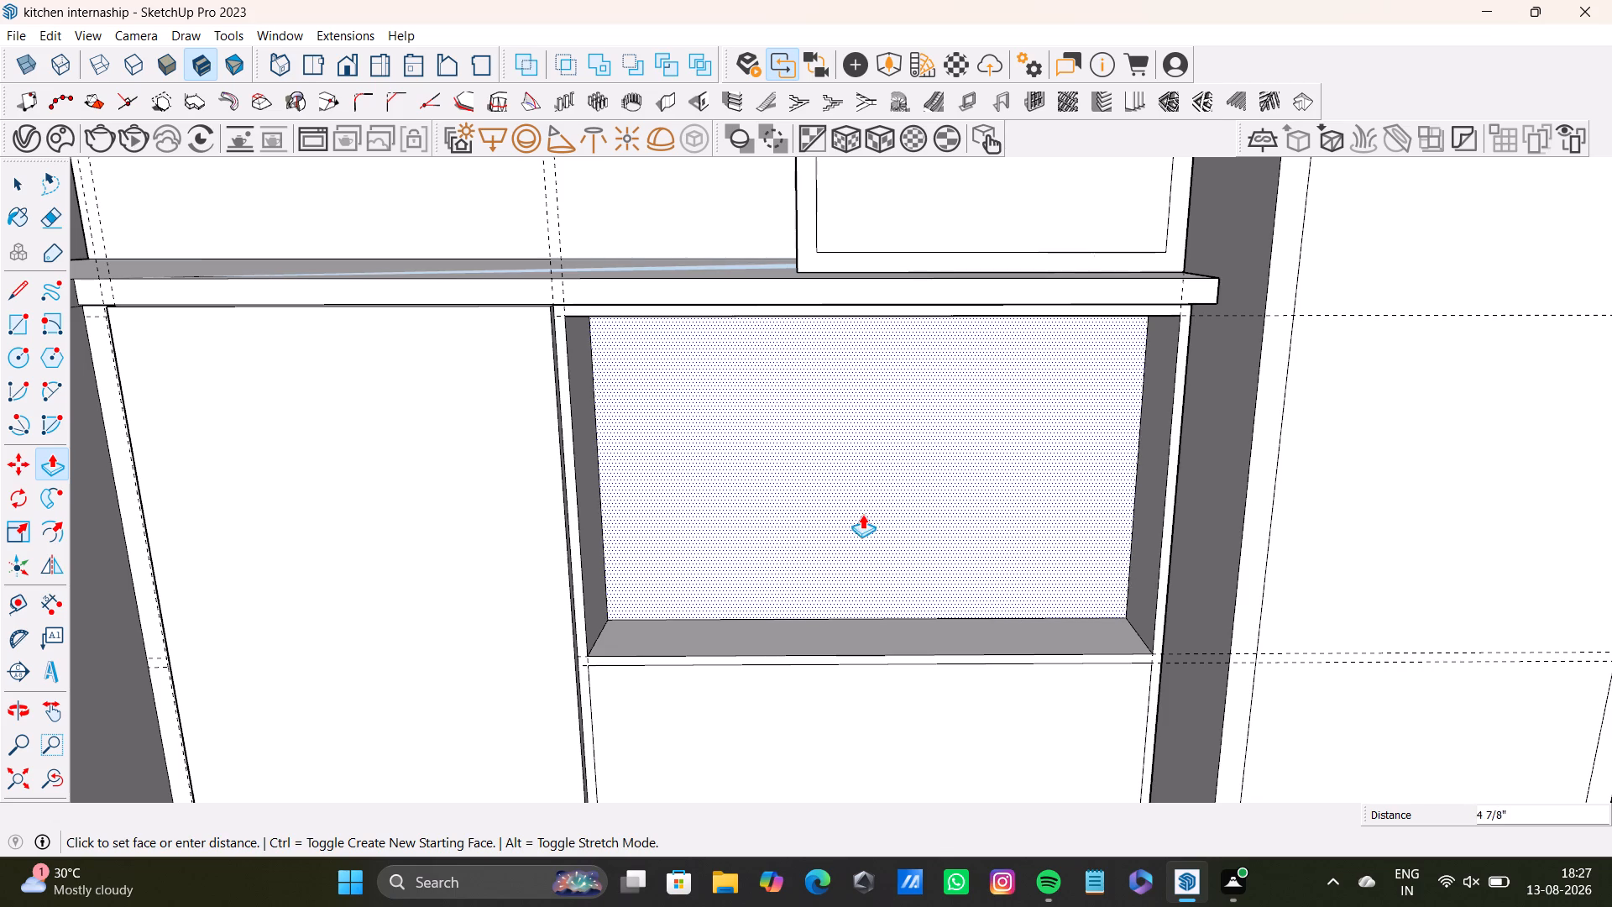
pyautogui.click(863, 505)
# Push the lower front's face inward, about 4 1/2" first and deeper with a second push, to form the lower recess.
pyautogui.moveTo(899, 631); pyautogui.dragTo(899, 633, button='middle')
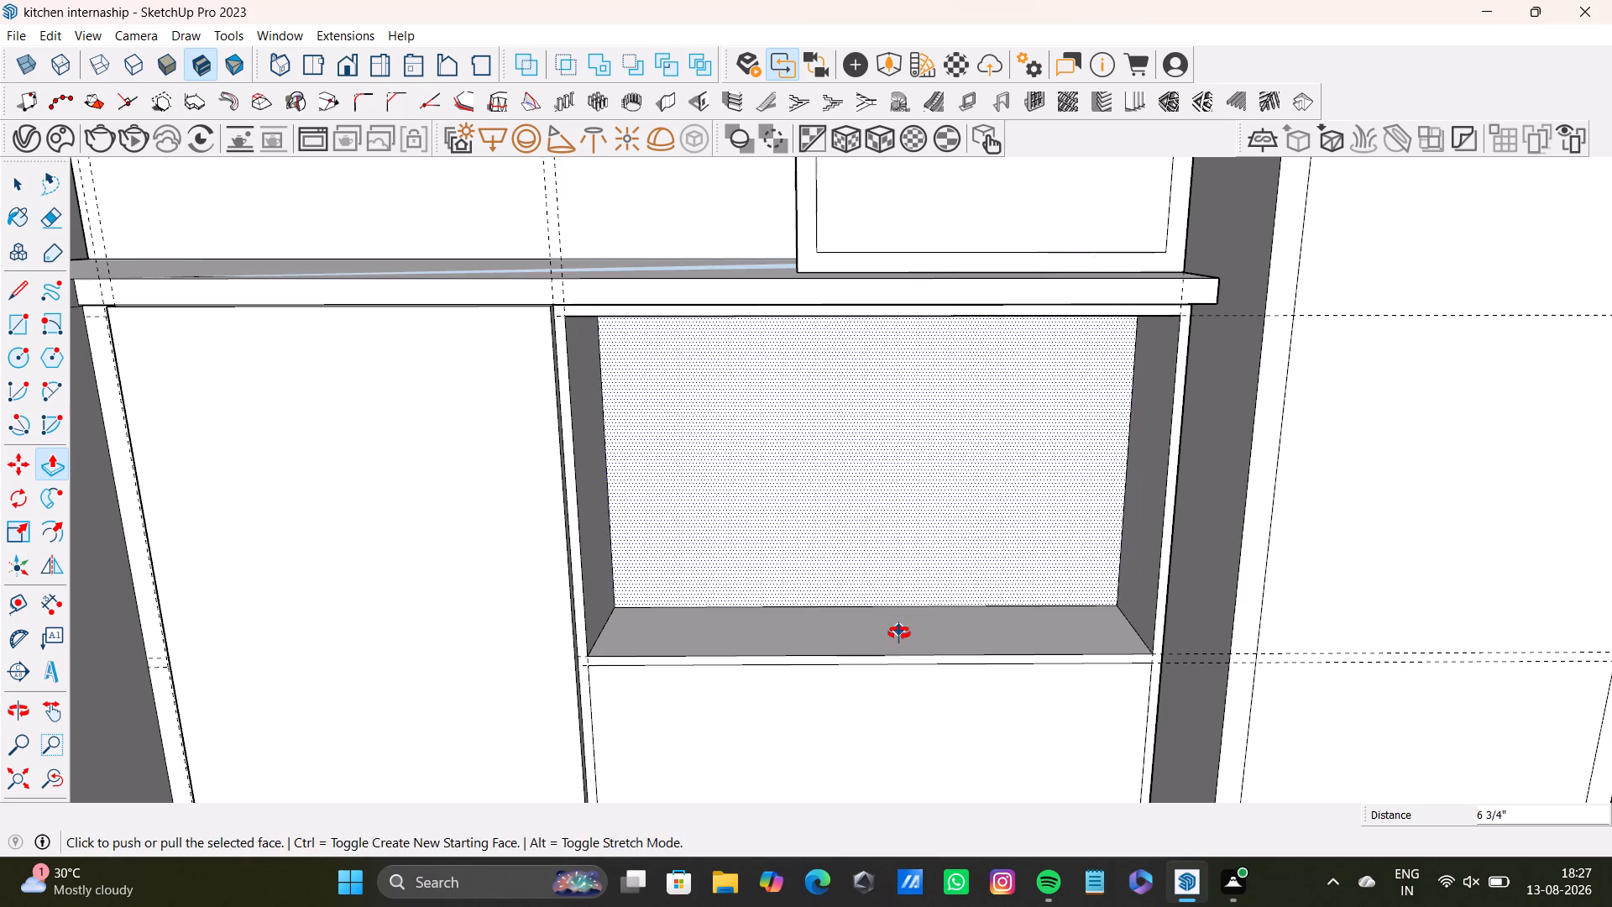
pyautogui.moveTo(899, 633); pyautogui.dragTo(897, 398, button='middle')
pyautogui.click(877, 519)
pyautogui.press('space')
pyautogui.click(881, 525)
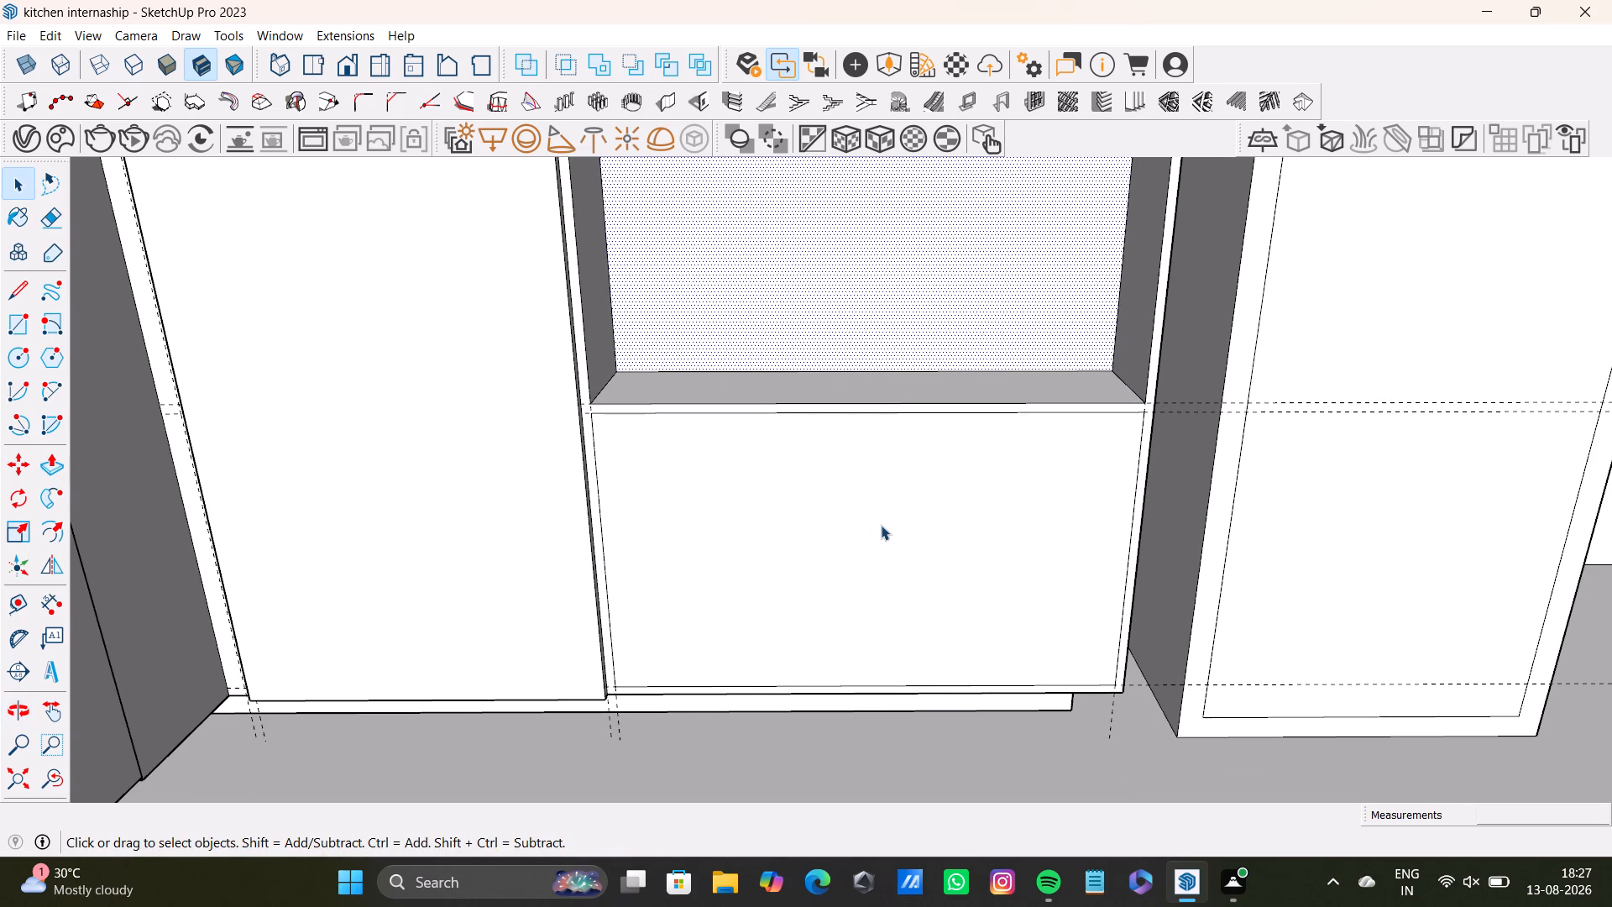
pyautogui.press('p')
pyautogui.click(881, 525)
pyautogui.click(886, 494)
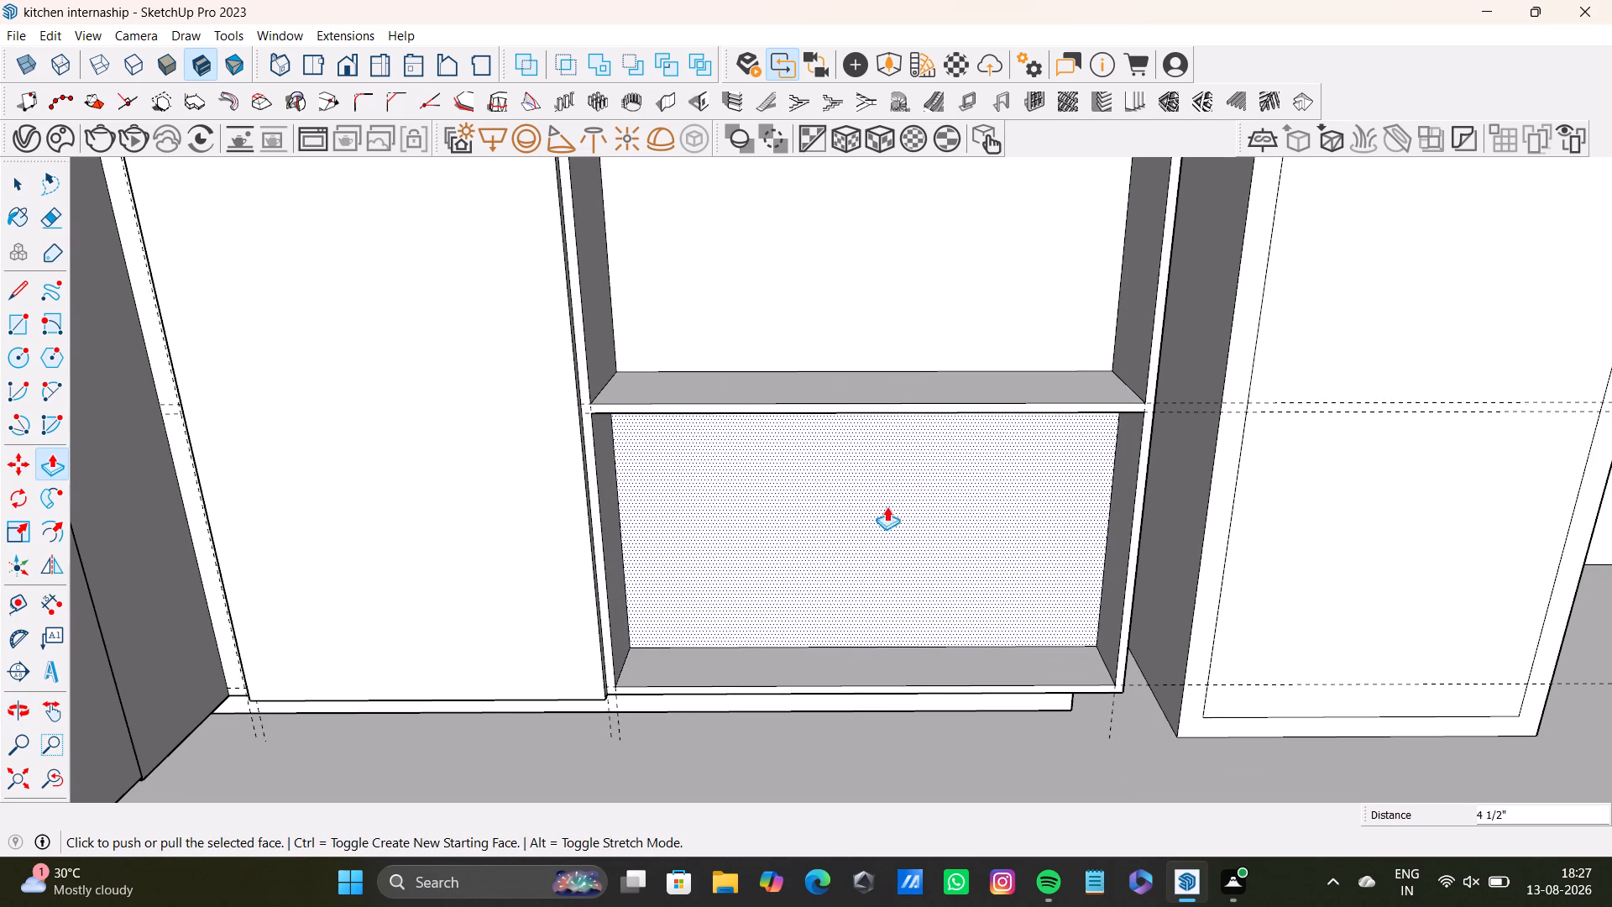
pyautogui.click(913, 537)
pyautogui.moveTo(913, 537); pyautogui.dragTo(919, 499)
# Delete the short horizontal edge on the wall between the vertical guide and the wall's end, level with the upper cabinets' tops.
pyautogui.scroll(-2, 935, 605)
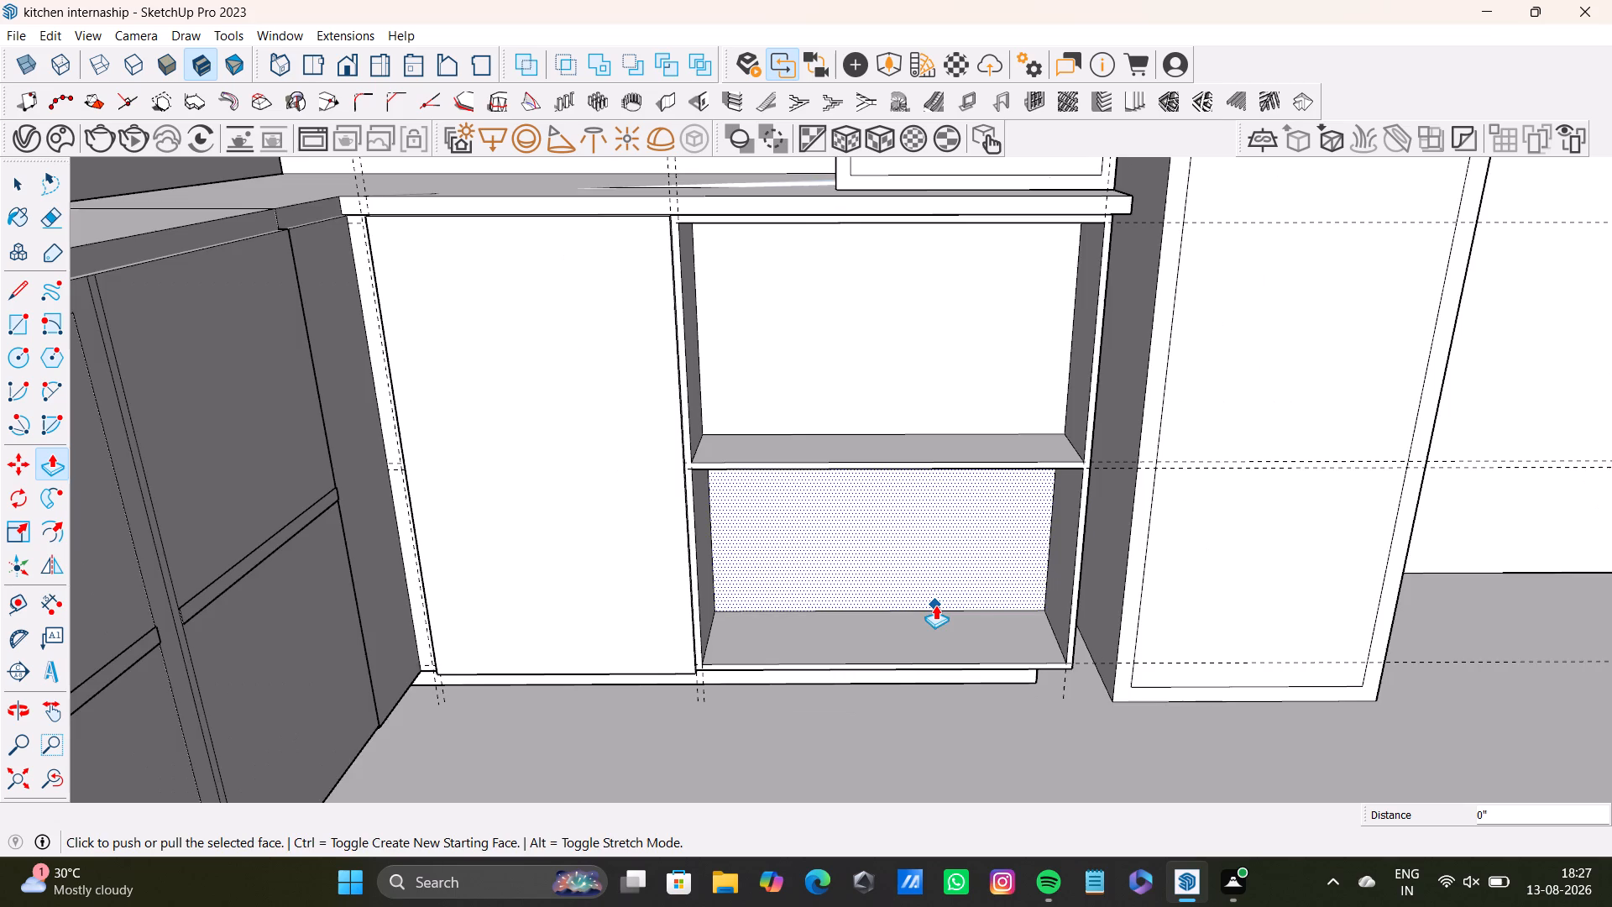
pyautogui.scroll(-4, 935, 605)
pyautogui.moveTo(947, 617); pyautogui.dragTo(961, 661, button='middle')
pyautogui.moveTo(971, 663); pyautogui.dragTo(753, 466, button='middle')
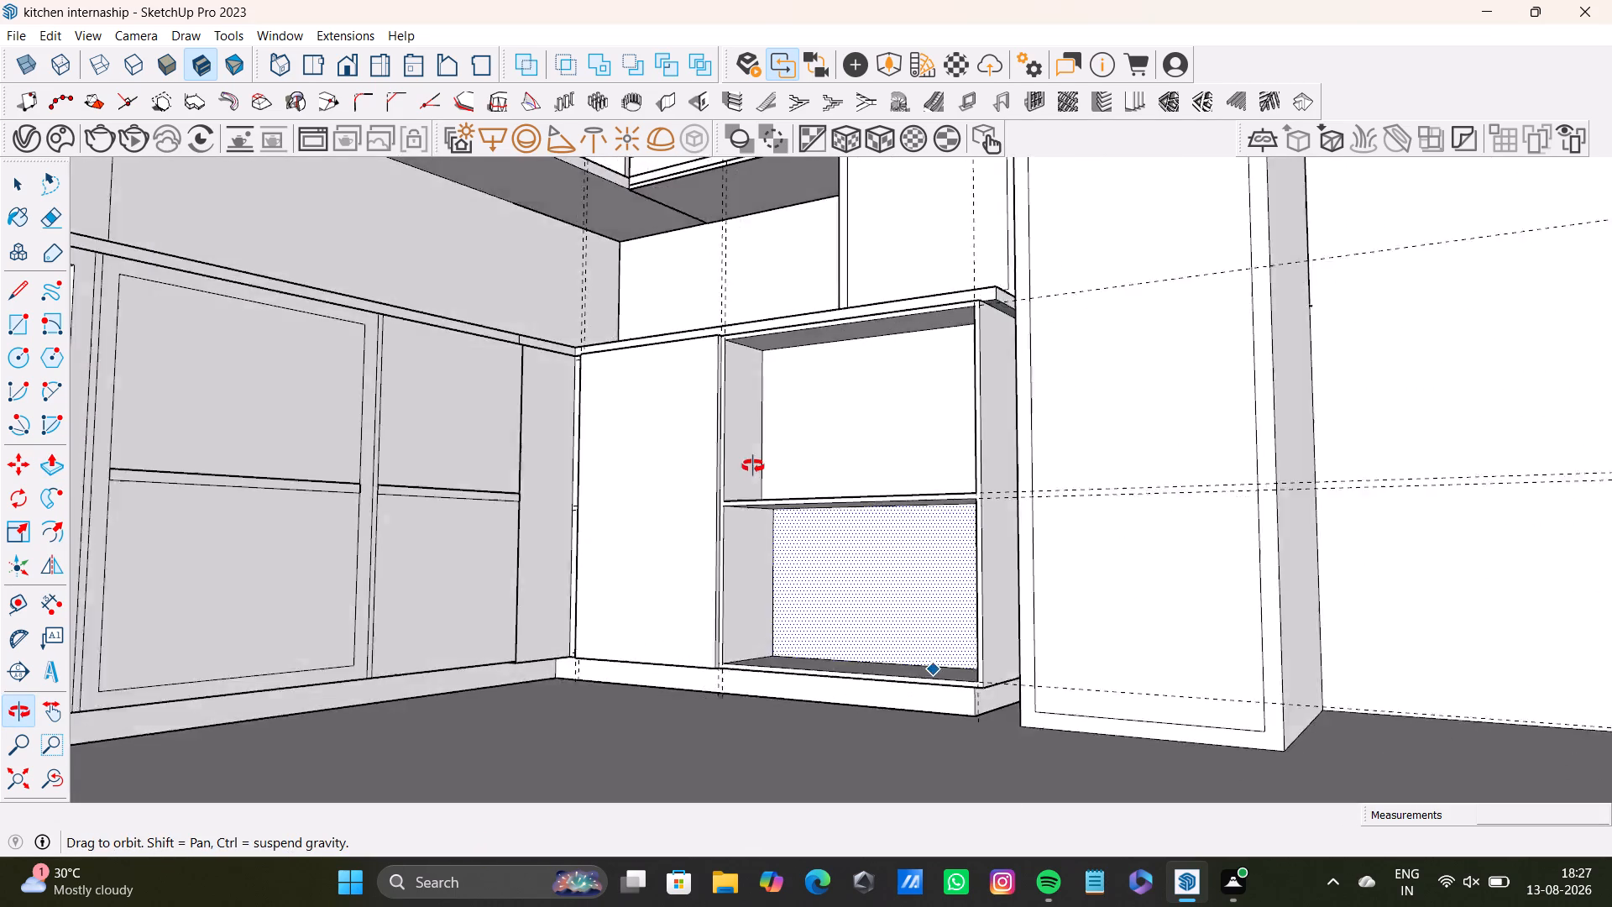
pyautogui.moveTo(753, 466); pyautogui.dragTo(882, 361, button='middle')
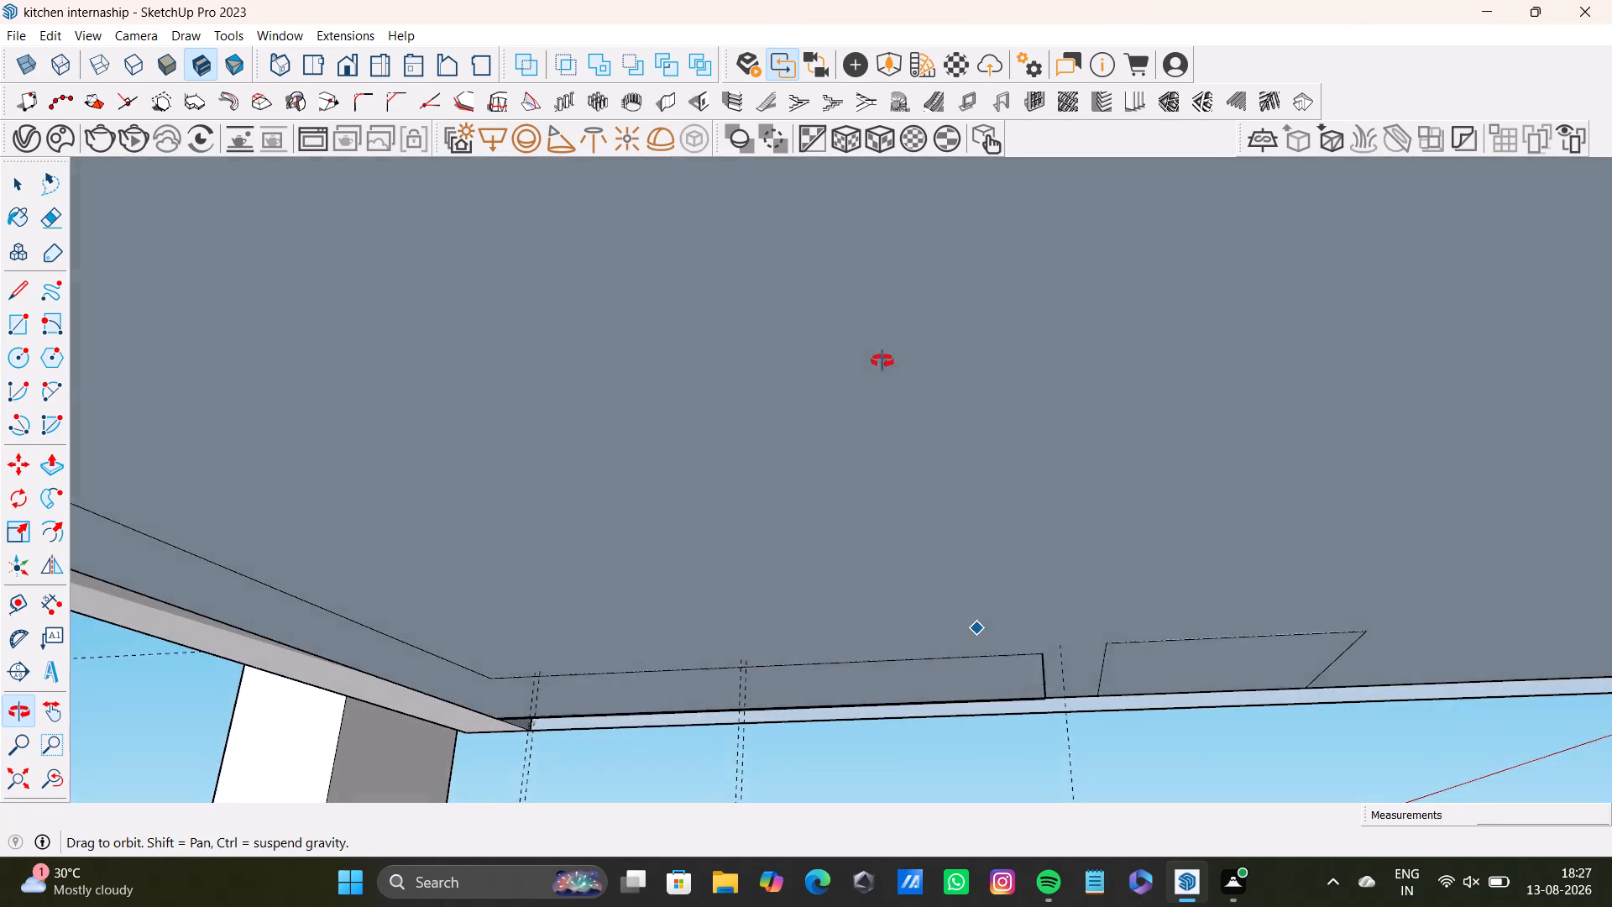
pyautogui.moveTo(882, 361); pyautogui.dragTo(853, 653, button='middle')
pyautogui.scroll(-8, 856, 633)
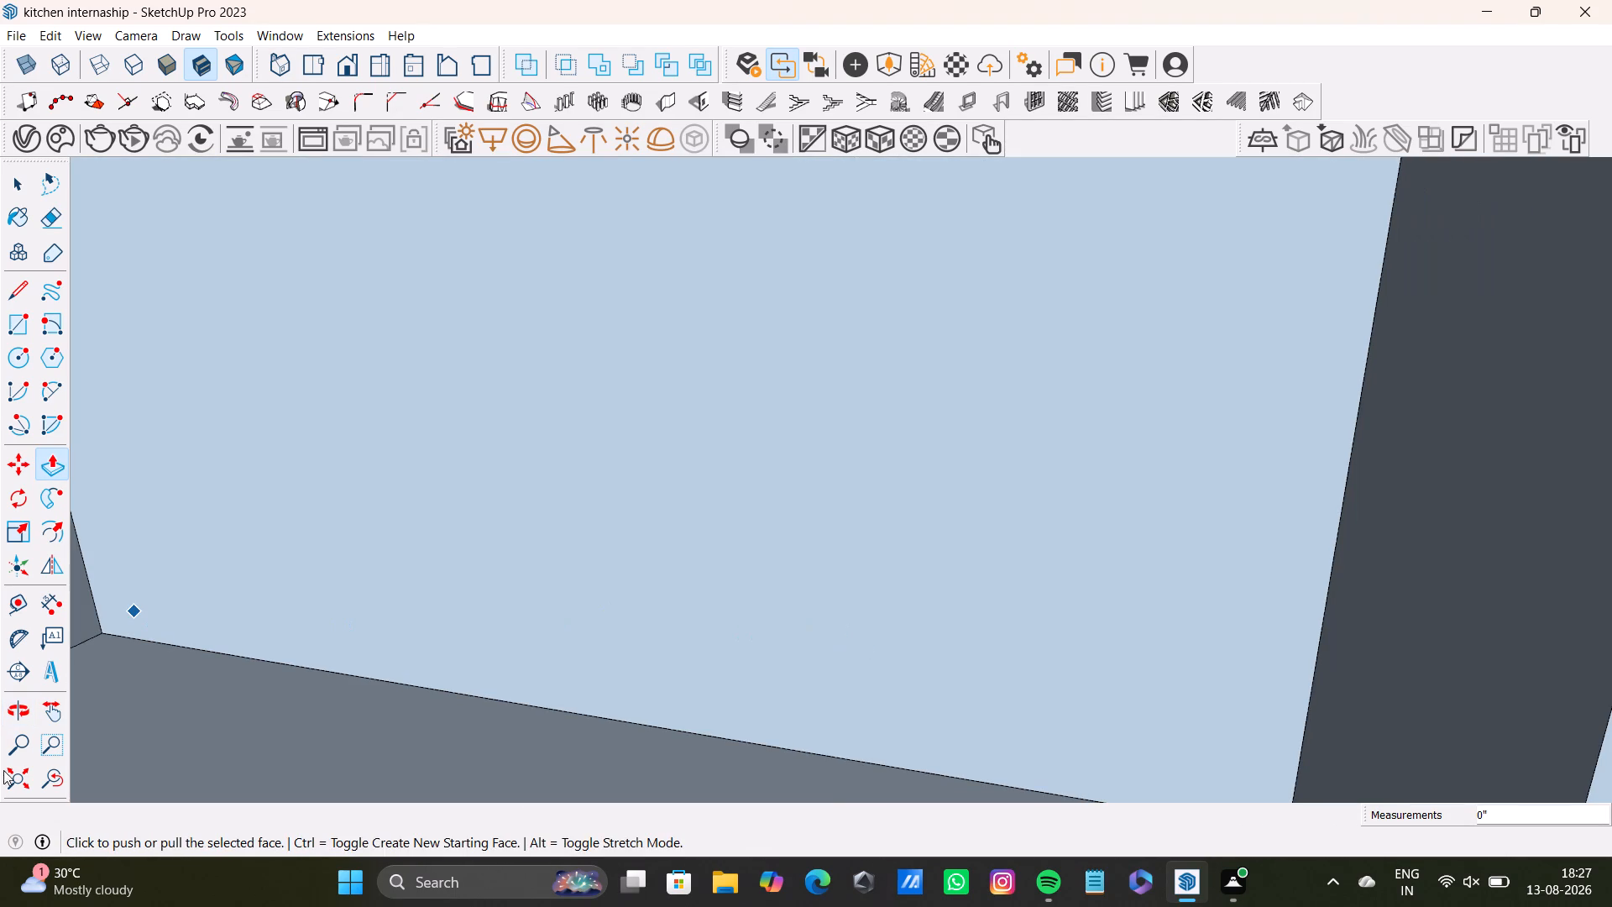
pyautogui.click(22, 779)
pyautogui.moveTo(839, 558); pyautogui.dragTo(427, 619, button='middle')
pyautogui.moveTo(908, 458); pyautogui.dragTo(581, 610, button='middle')
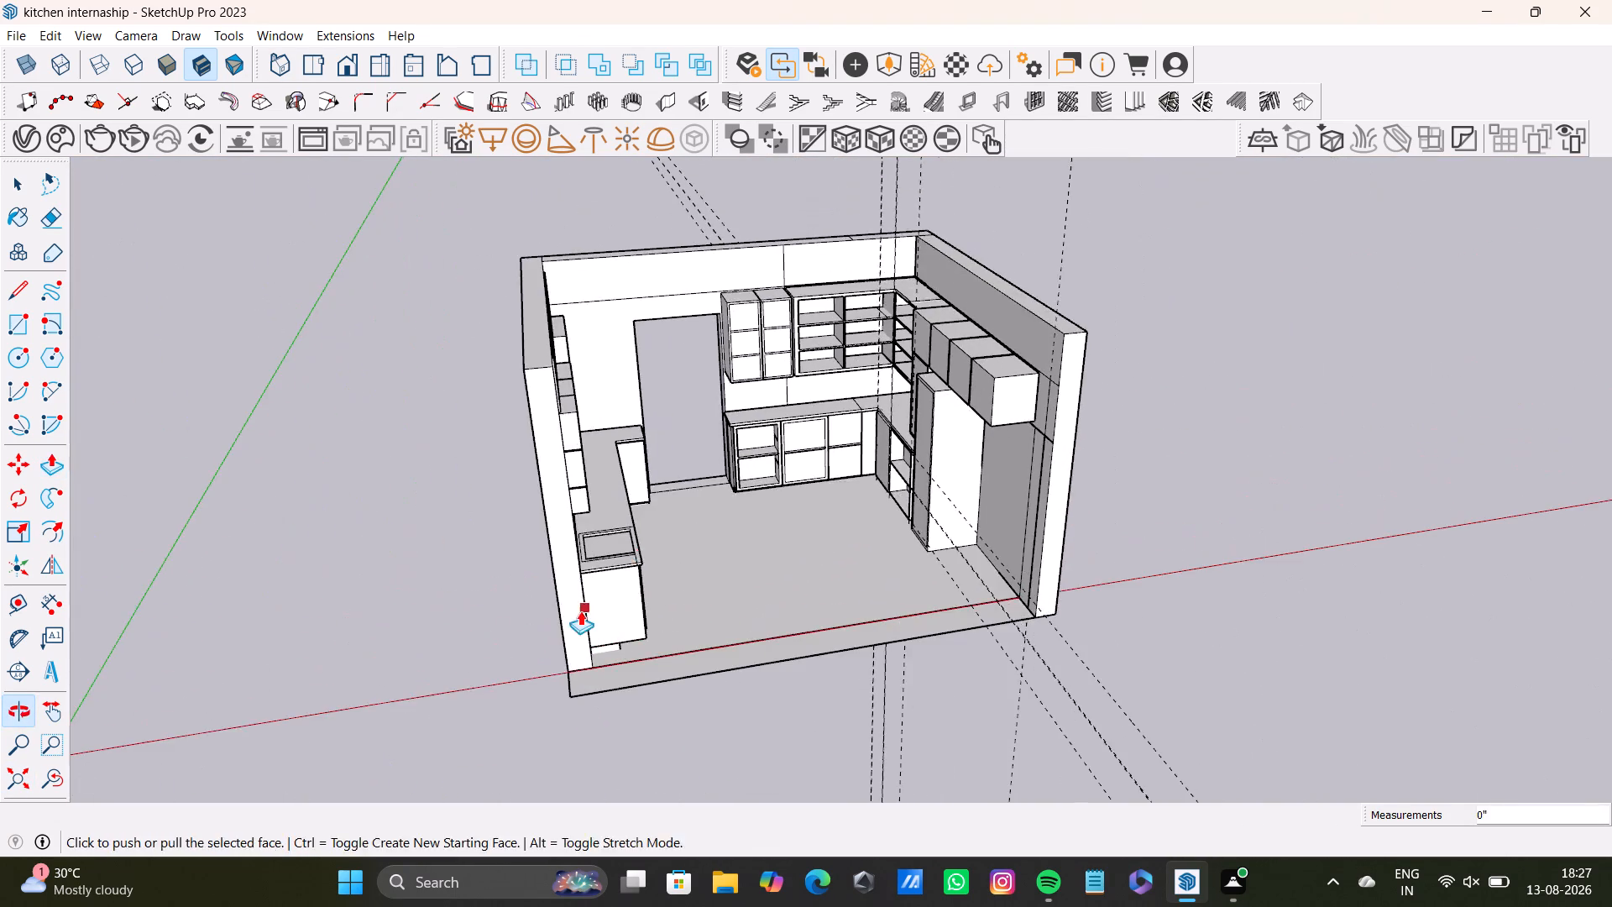
pyautogui.moveTo(687, 469); pyautogui.dragTo(843, 570, button='middle')
pyautogui.scroll(3, 871, 527)
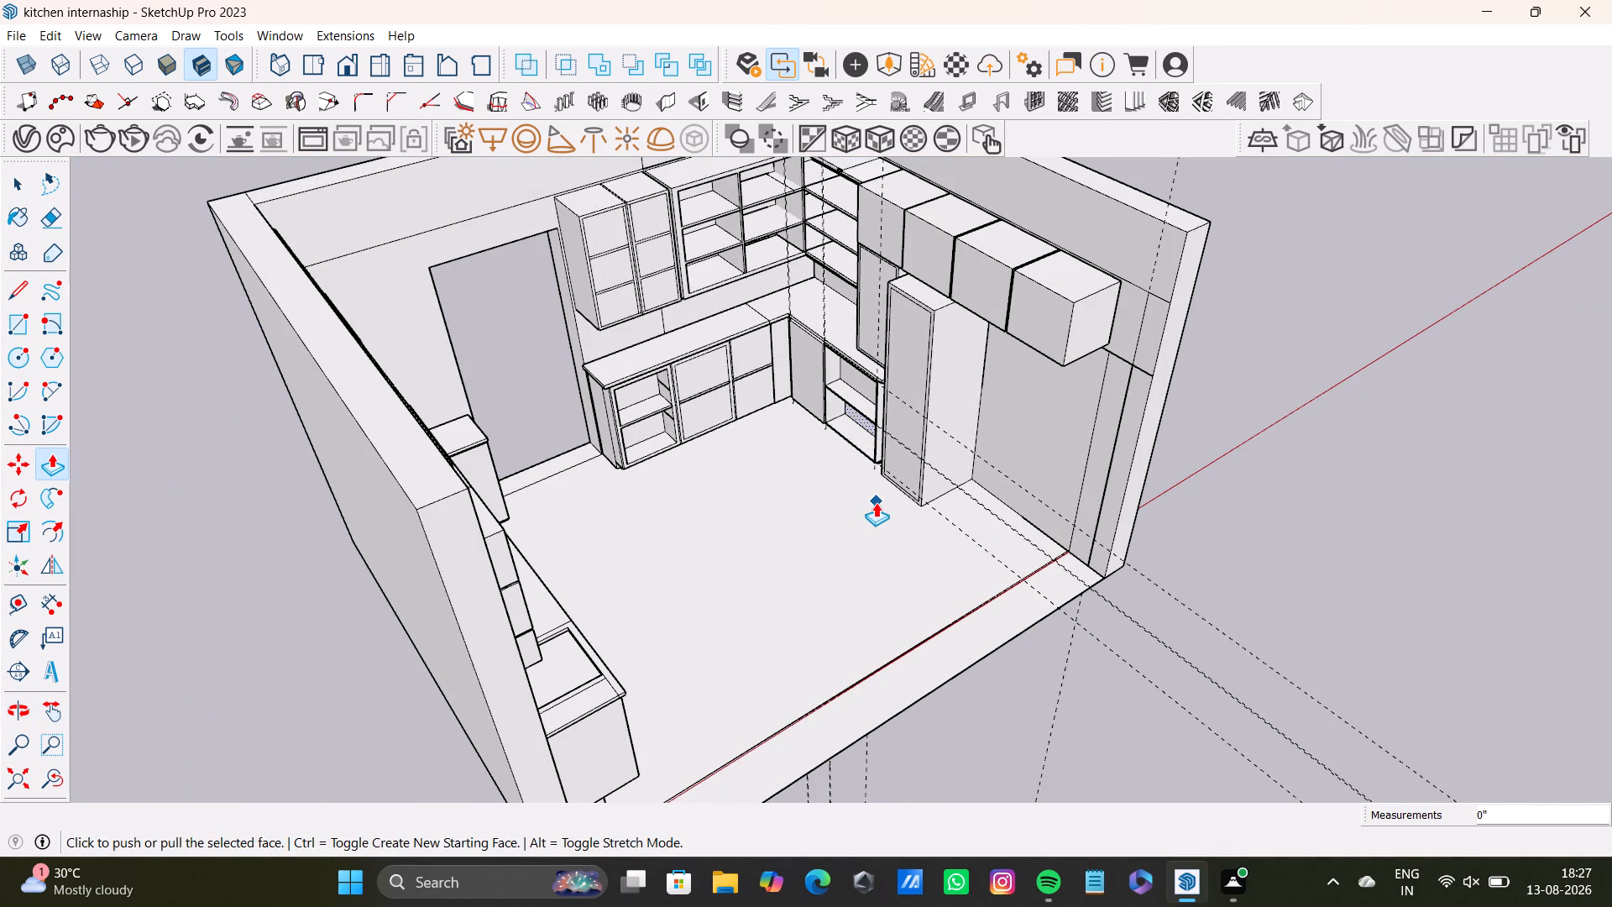
pyautogui.keyDown('shift'); pyautogui.moveTo(876, 502); pyautogui.dragTo(723, 582, button='middle'); pyautogui.keyUp('shift')
pyautogui.scroll(8, 887, 464)
pyautogui.scroll(3, 955, 345)
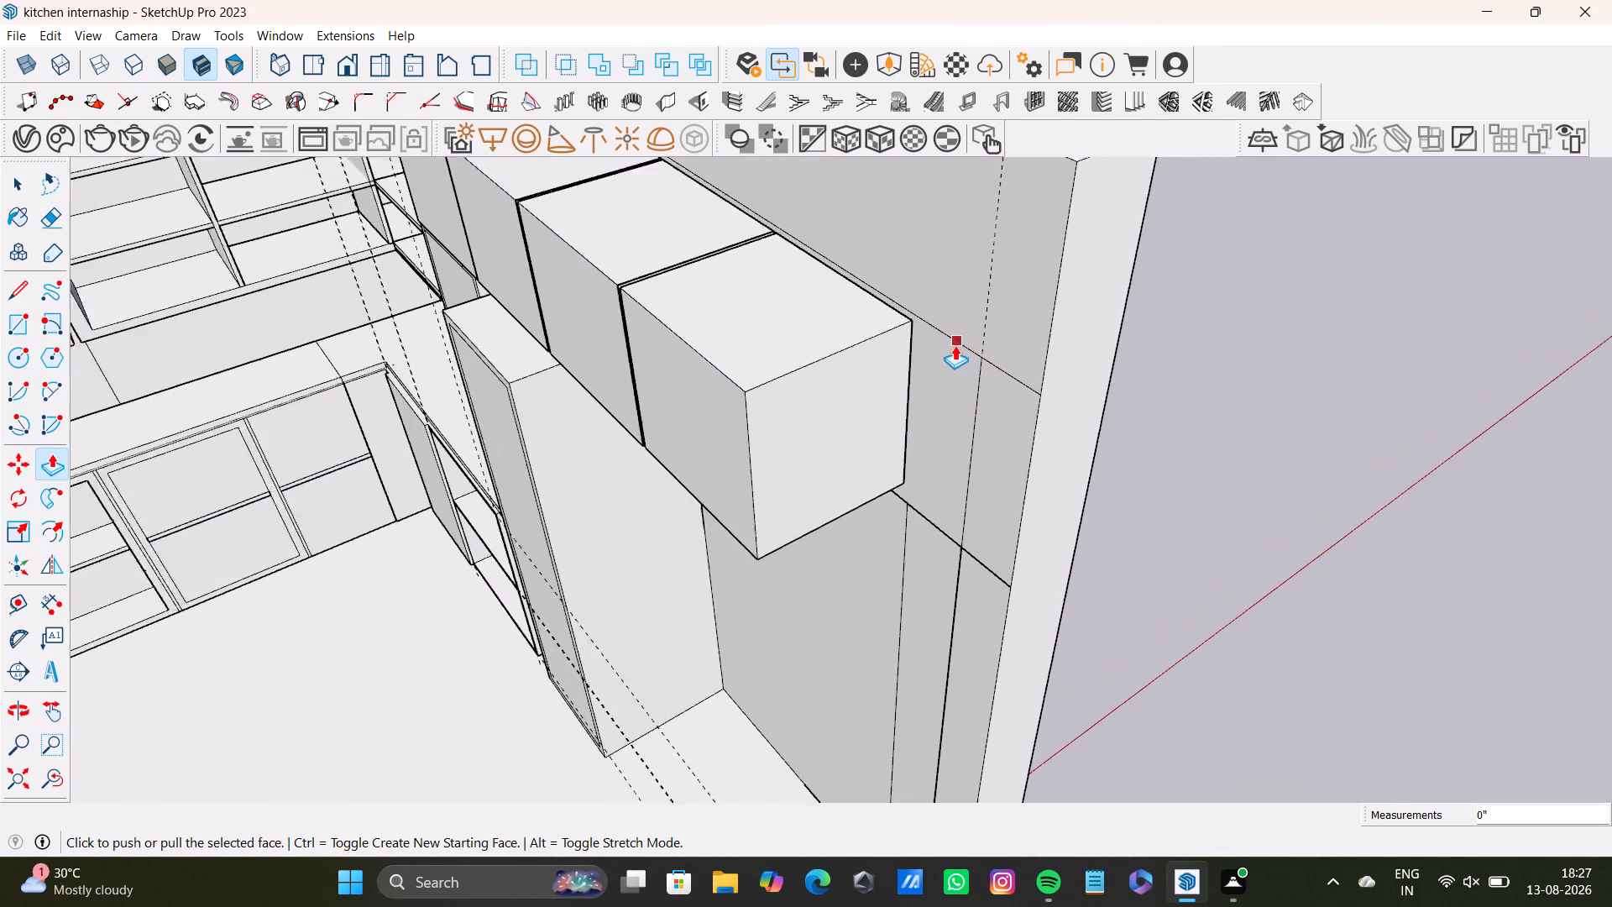
pyautogui.moveTo(931, 459); pyautogui.dragTo(1045, 416, button='middle')
pyautogui.press('space')
pyautogui.click(1185, 254)
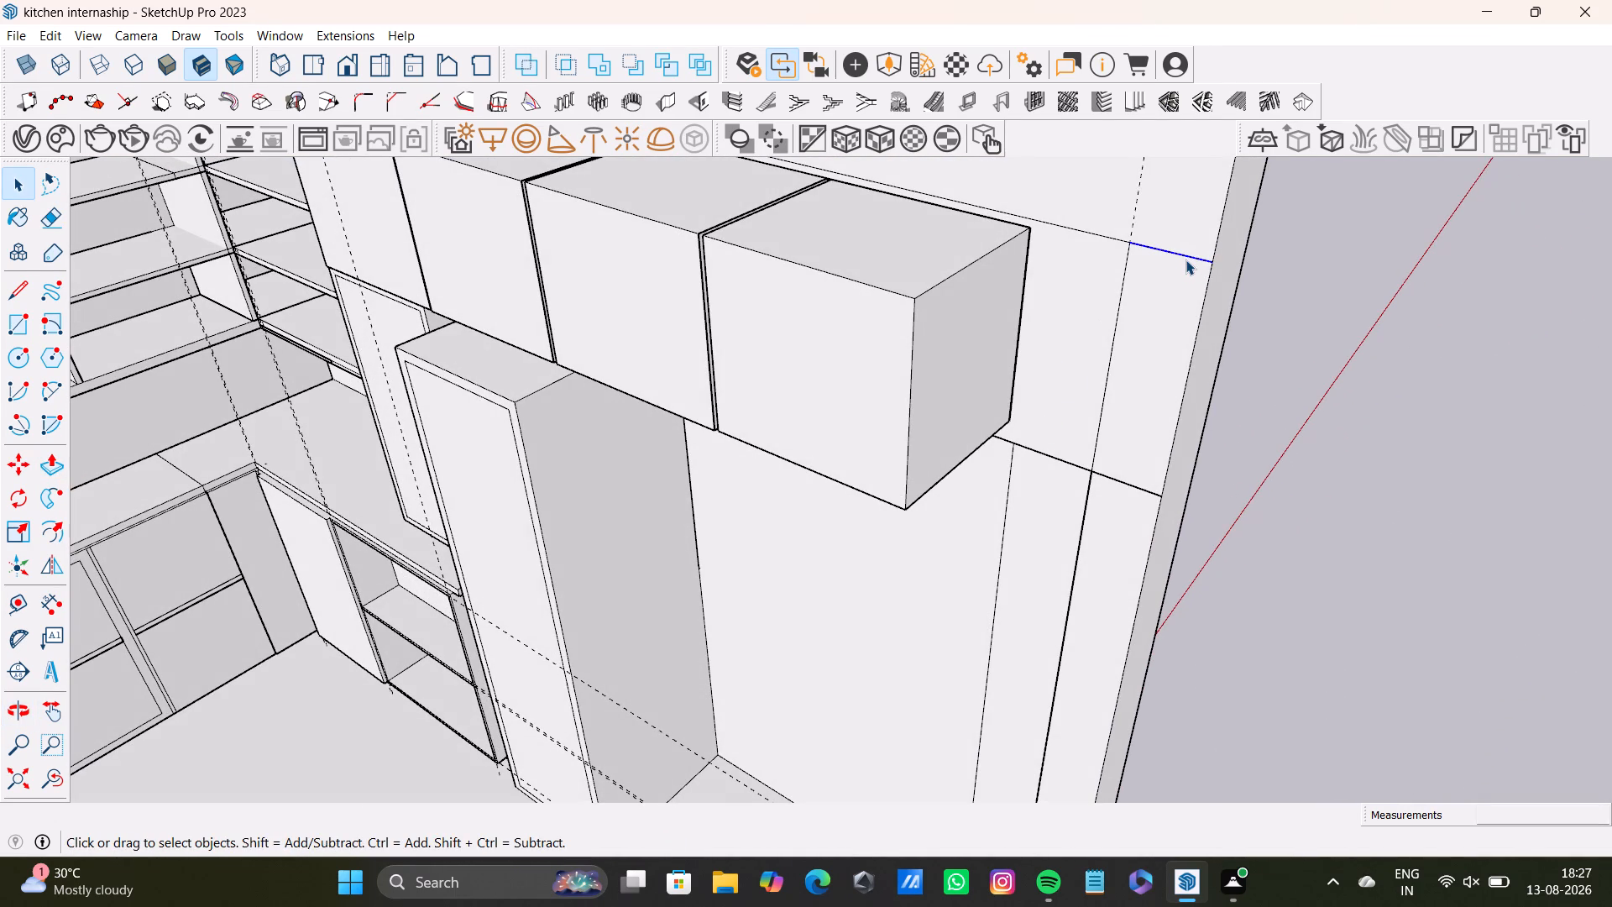
pyautogui.press('Delete')
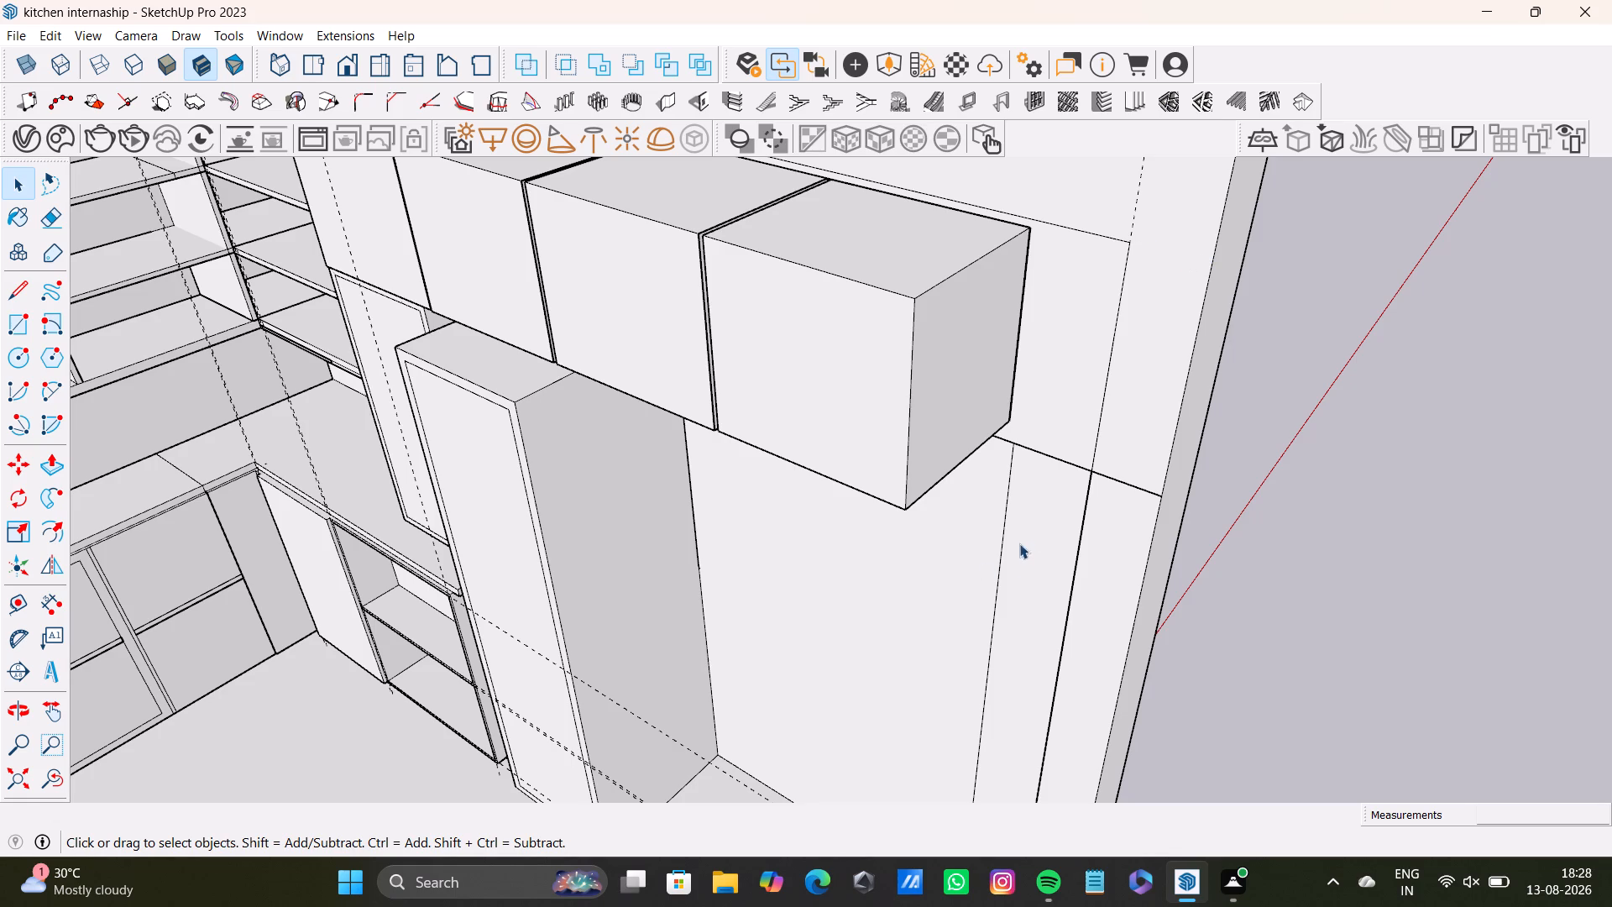
# Delete the horizontal wall edge below the last upper cabinet and the top edge of the narrow wall strip beside it.
pyautogui.click(997, 567)
pyautogui.moveTo(1051, 585); pyautogui.dragTo(1133, 375, button='middle')
pyautogui.click(1035, 226)
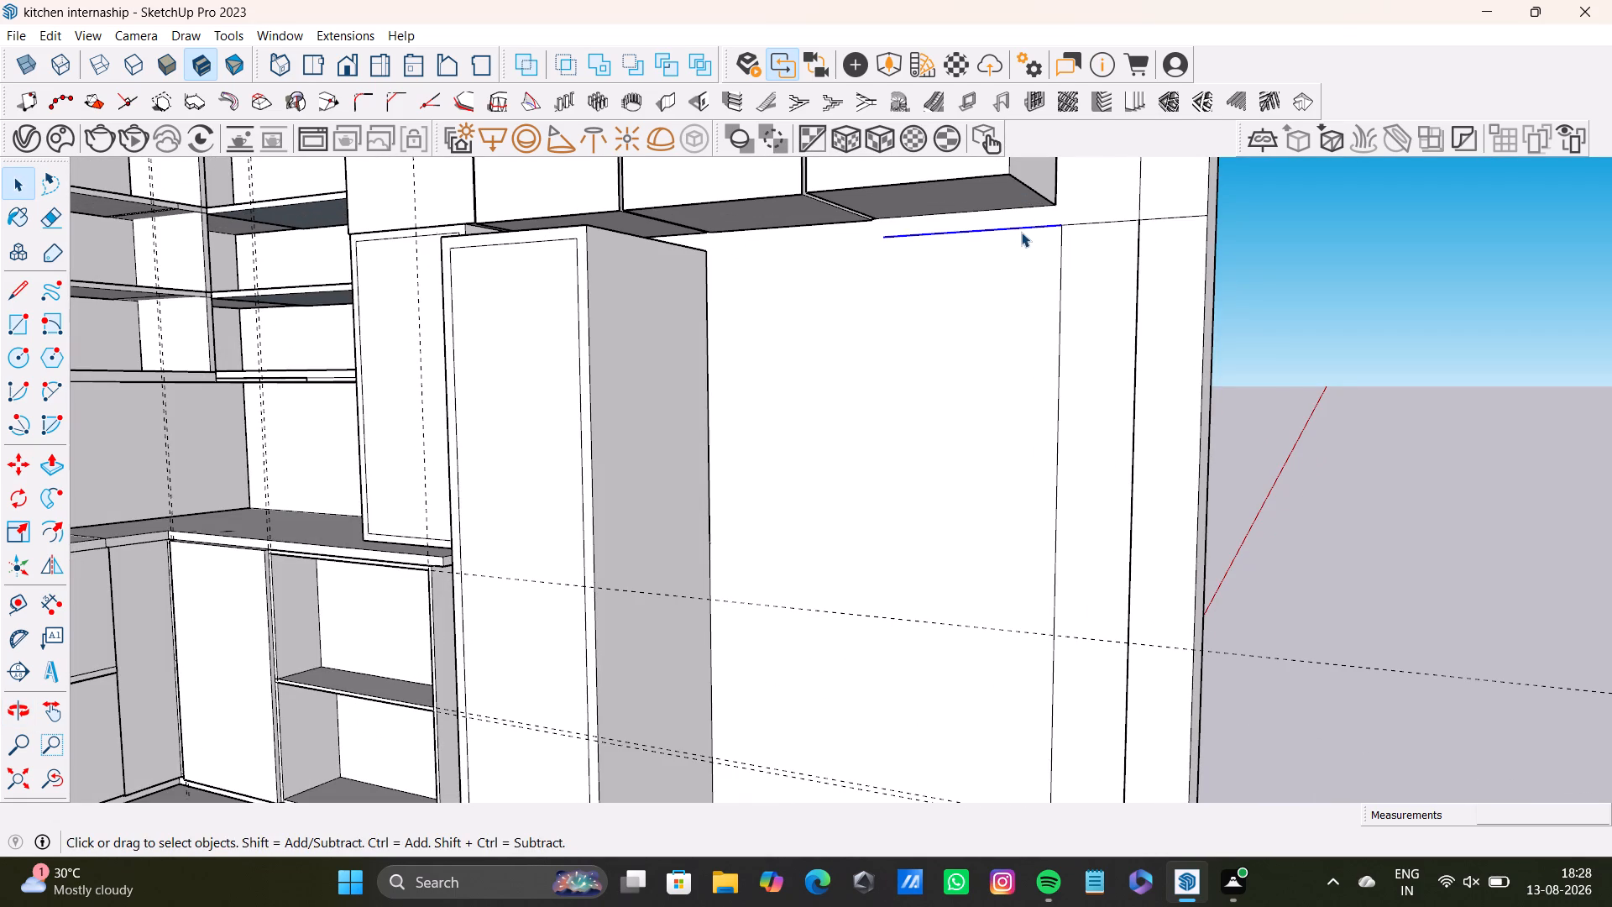
pyautogui.press('Delete')
pyautogui.scroll(3, 1100, 238)
pyautogui.scroll(-3, 1101, 239)
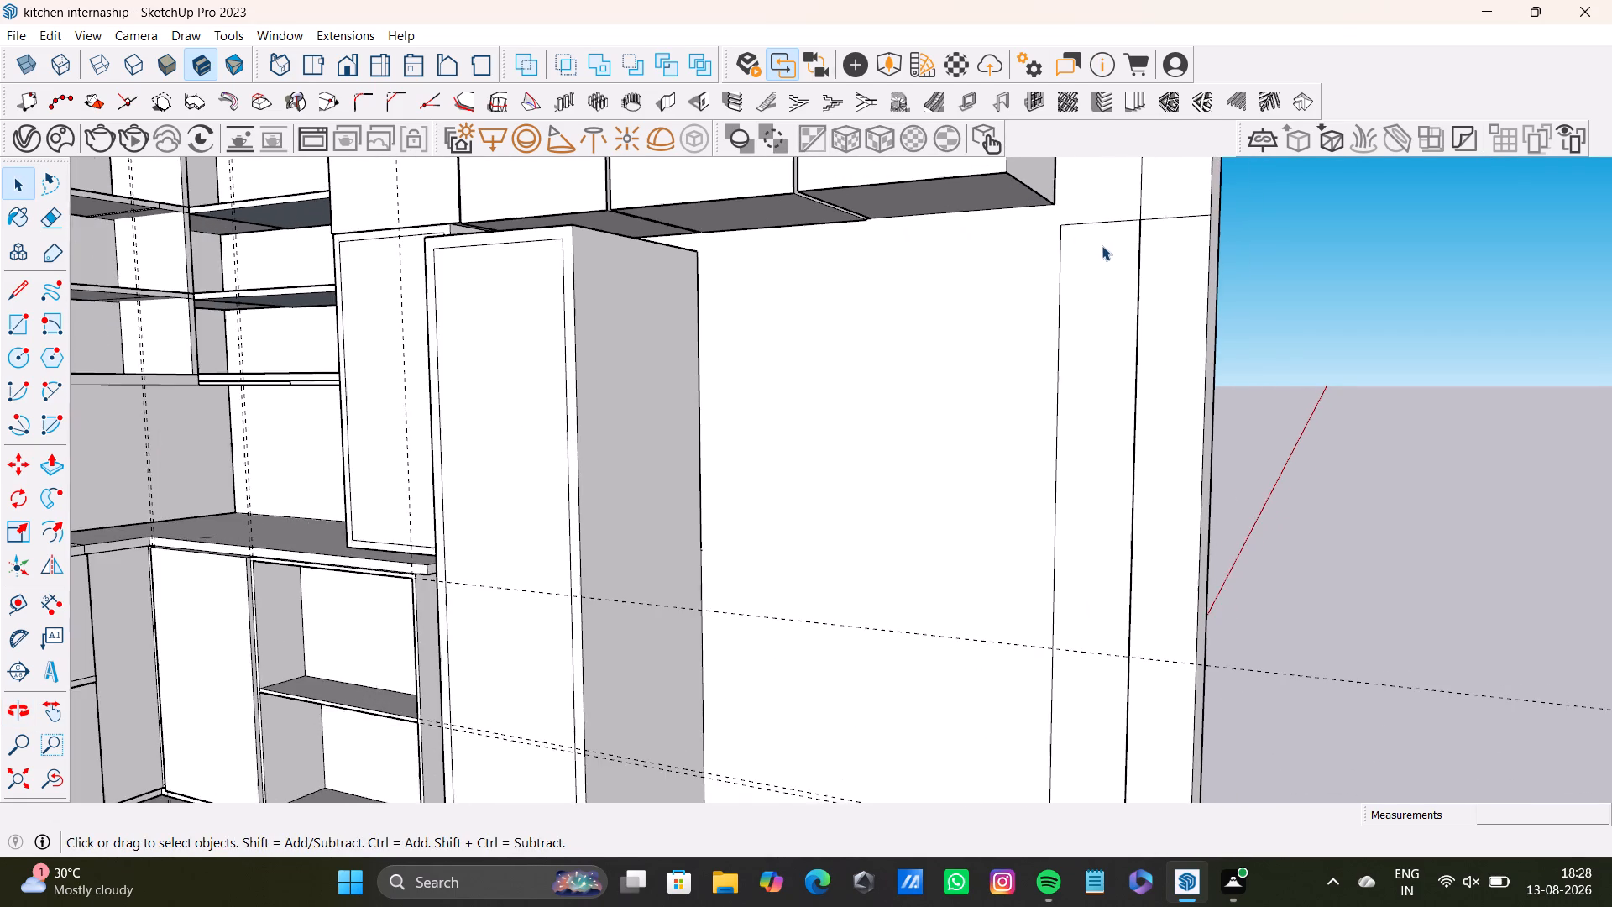
pyautogui.moveTo(1102, 245); pyautogui.dragTo(971, 588, button='middle')
pyautogui.click(993, 570)
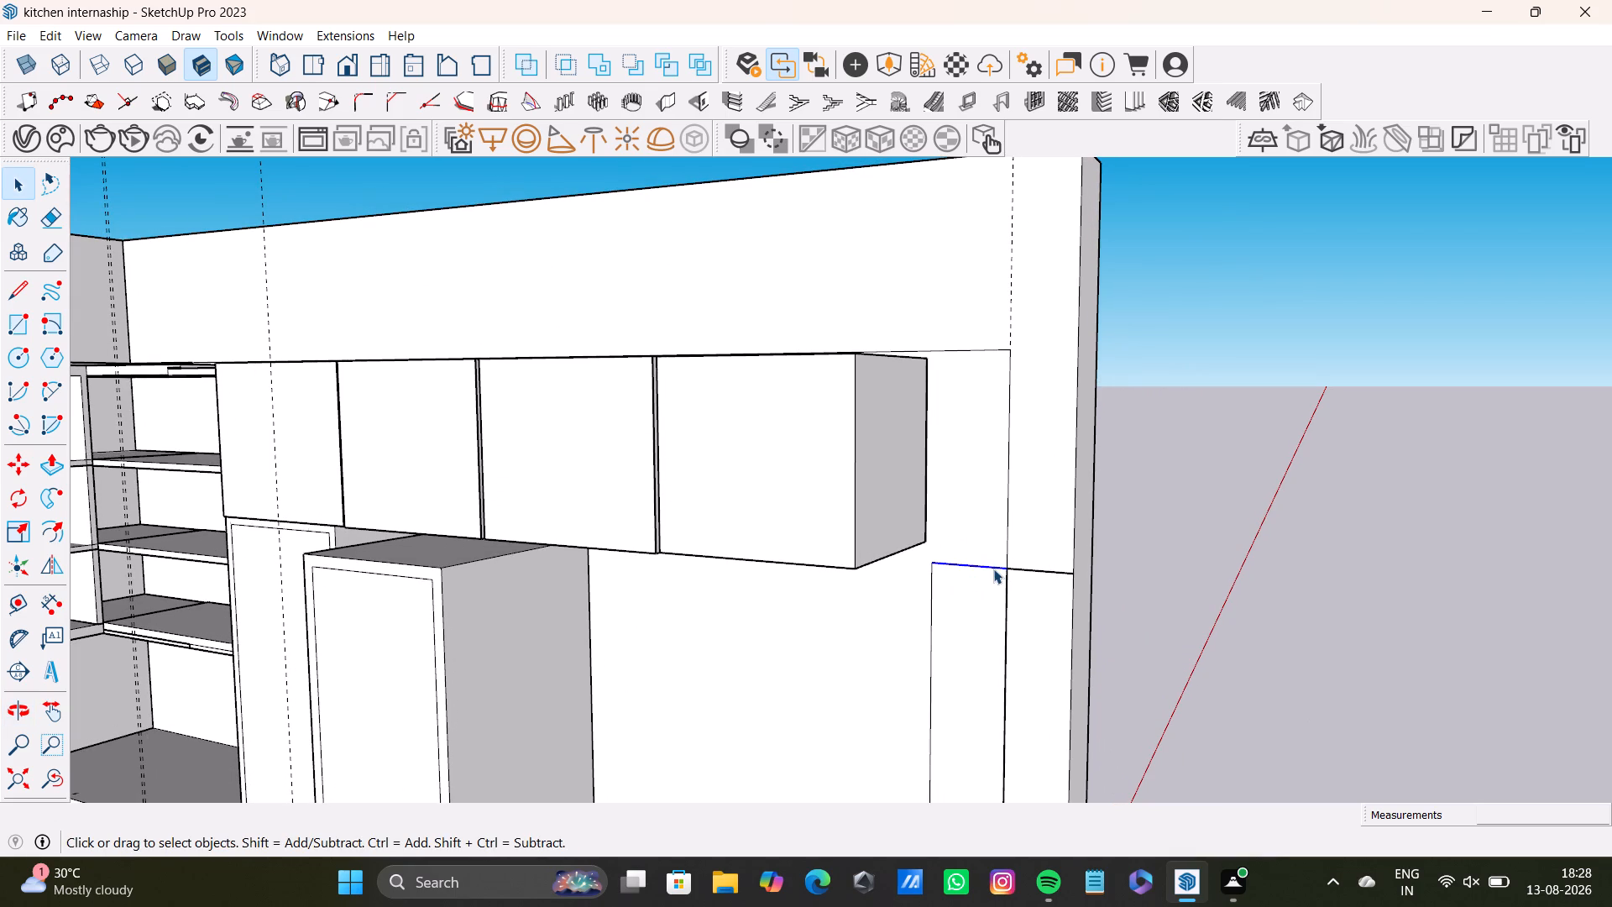
pyautogui.press('Delete')
# Delete the vertical wall edge along the guide, above the narrow strip beside the last upper cabinet.
pyautogui.scroll(3, 976, 561)
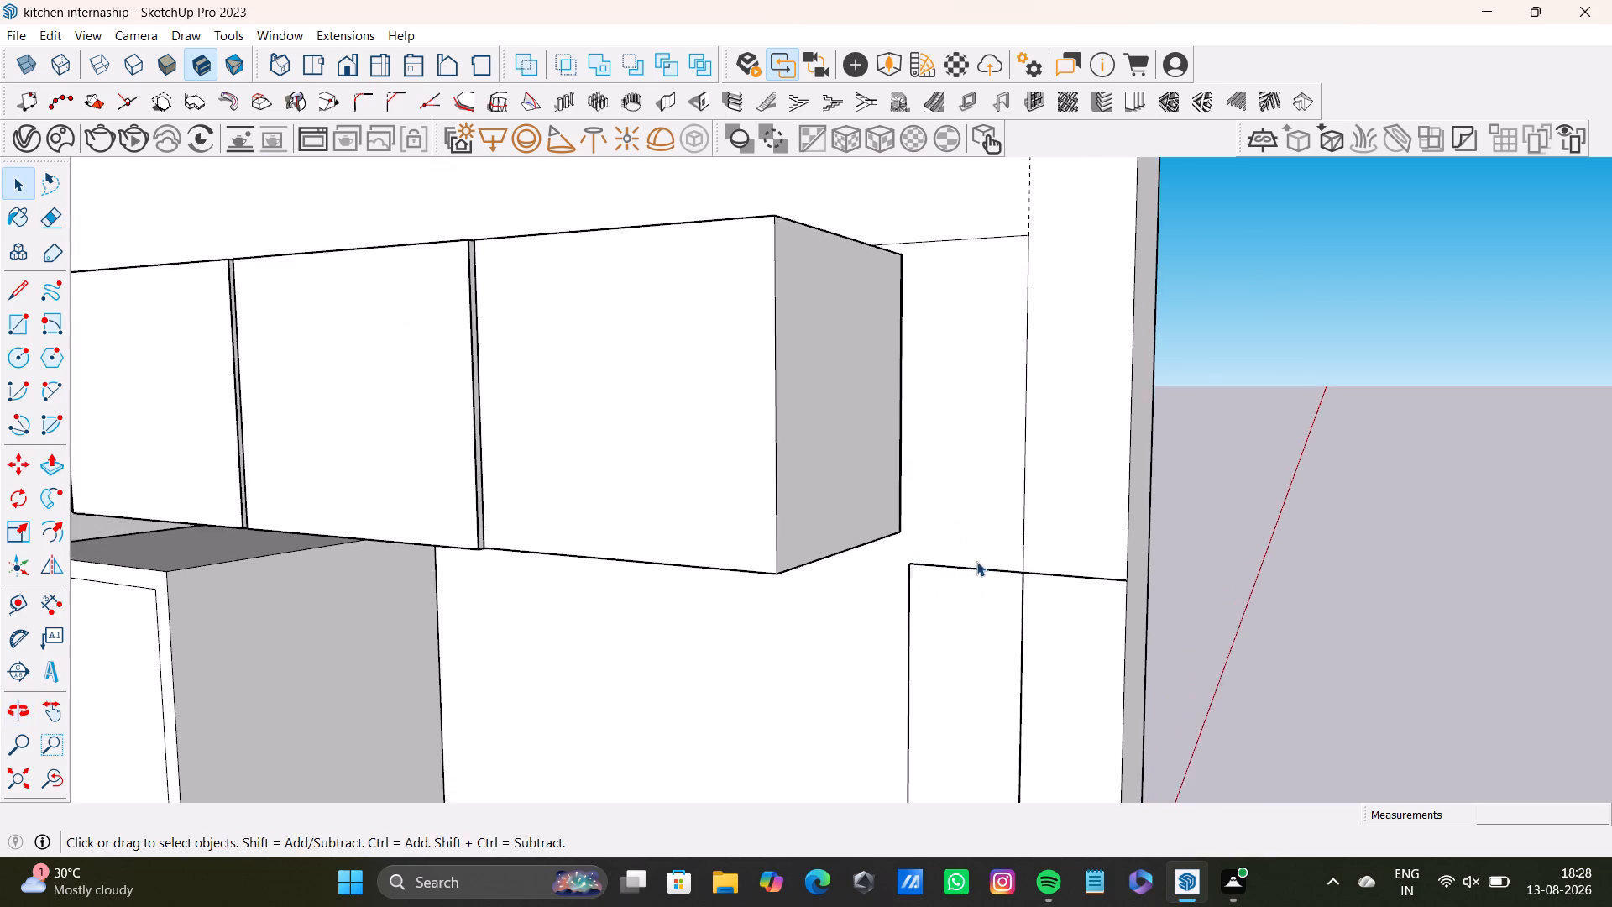
pyautogui.scroll(4, 976, 561)
pyautogui.click(991, 574)
pyautogui.click(1000, 574)
pyautogui.click(1011, 575)
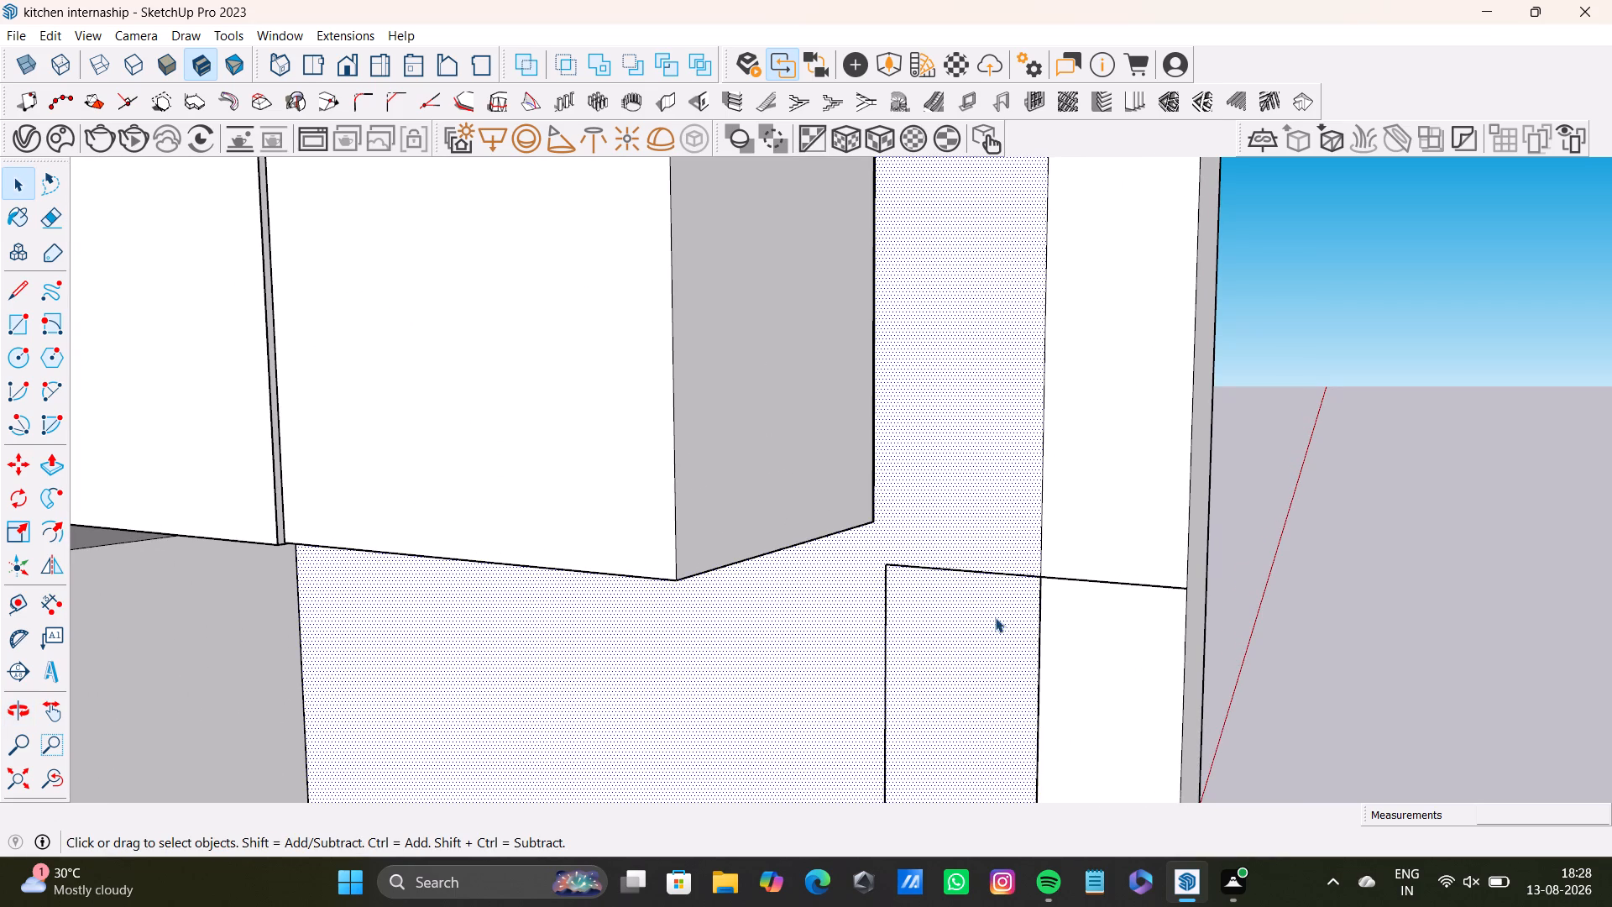
pyautogui.moveTo(995, 674); pyautogui.dragTo(1062, 764, button='middle')
pyautogui.scroll(2, 1098, 641)
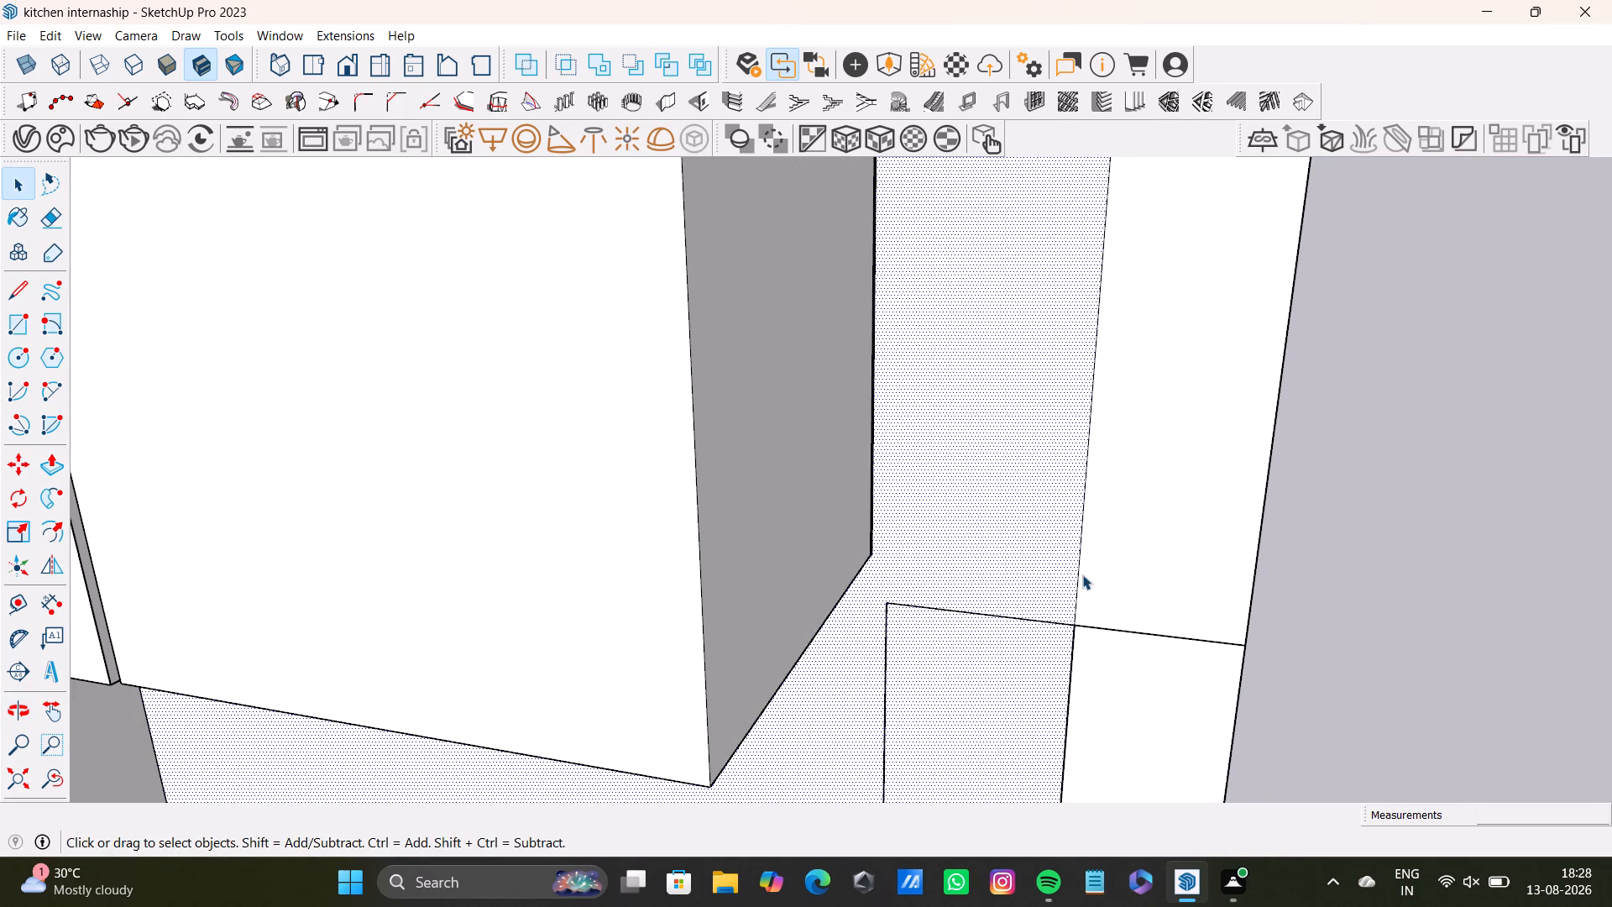
pyautogui.click(1082, 575)
pyautogui.click(1081, 582)
pyautogui.click(1076, 592)
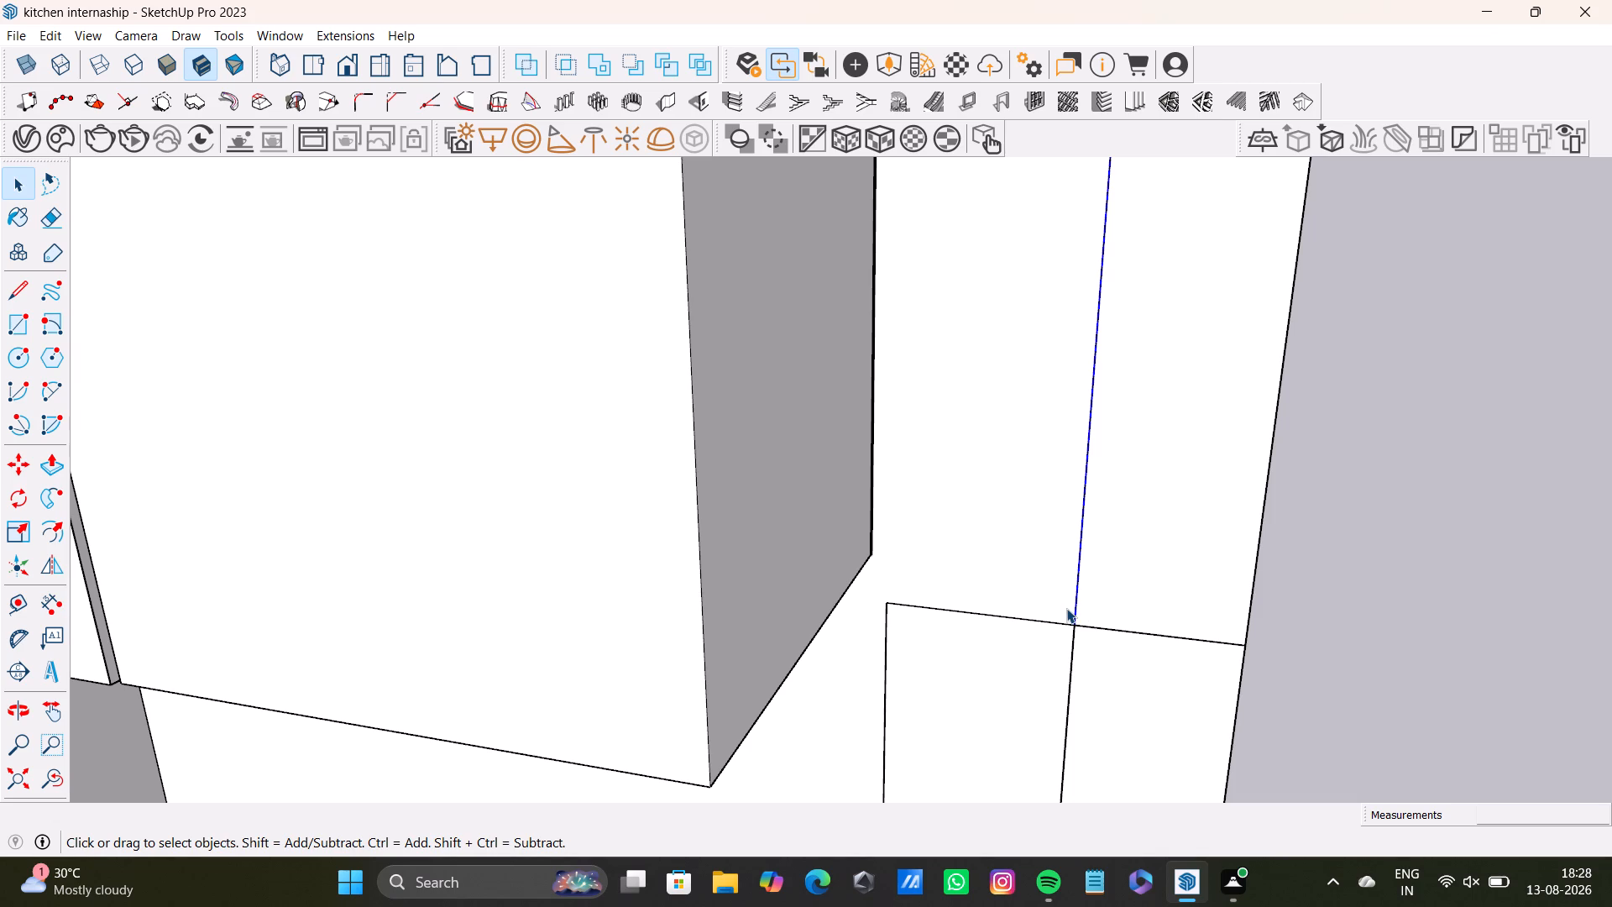
pyautogui.press('Pause')
pyautogui.press('Delete')
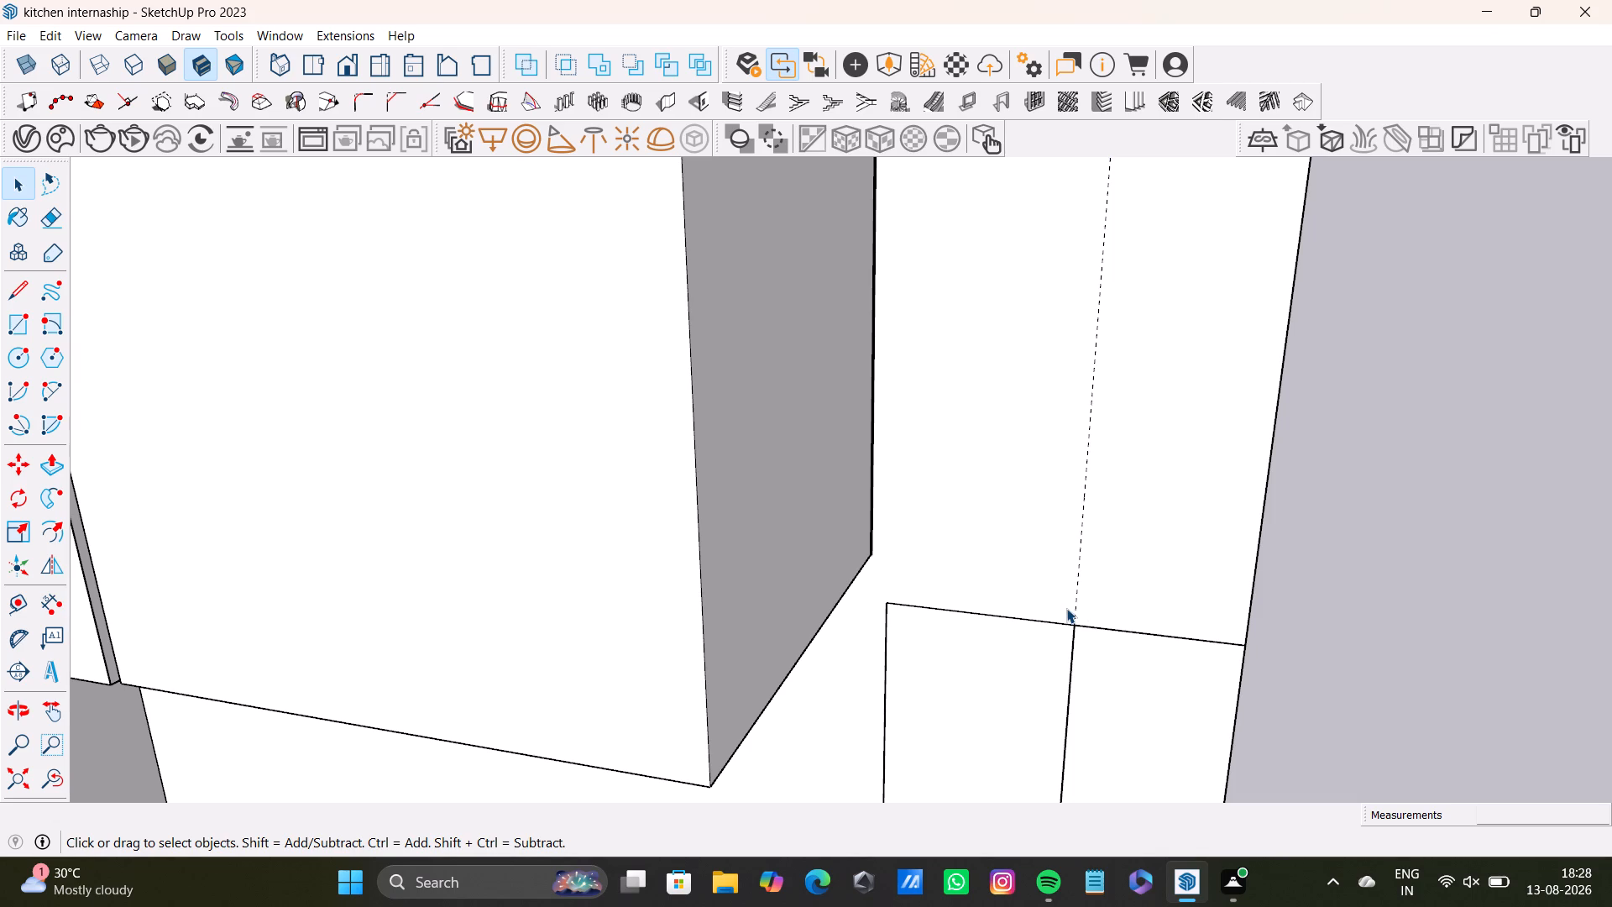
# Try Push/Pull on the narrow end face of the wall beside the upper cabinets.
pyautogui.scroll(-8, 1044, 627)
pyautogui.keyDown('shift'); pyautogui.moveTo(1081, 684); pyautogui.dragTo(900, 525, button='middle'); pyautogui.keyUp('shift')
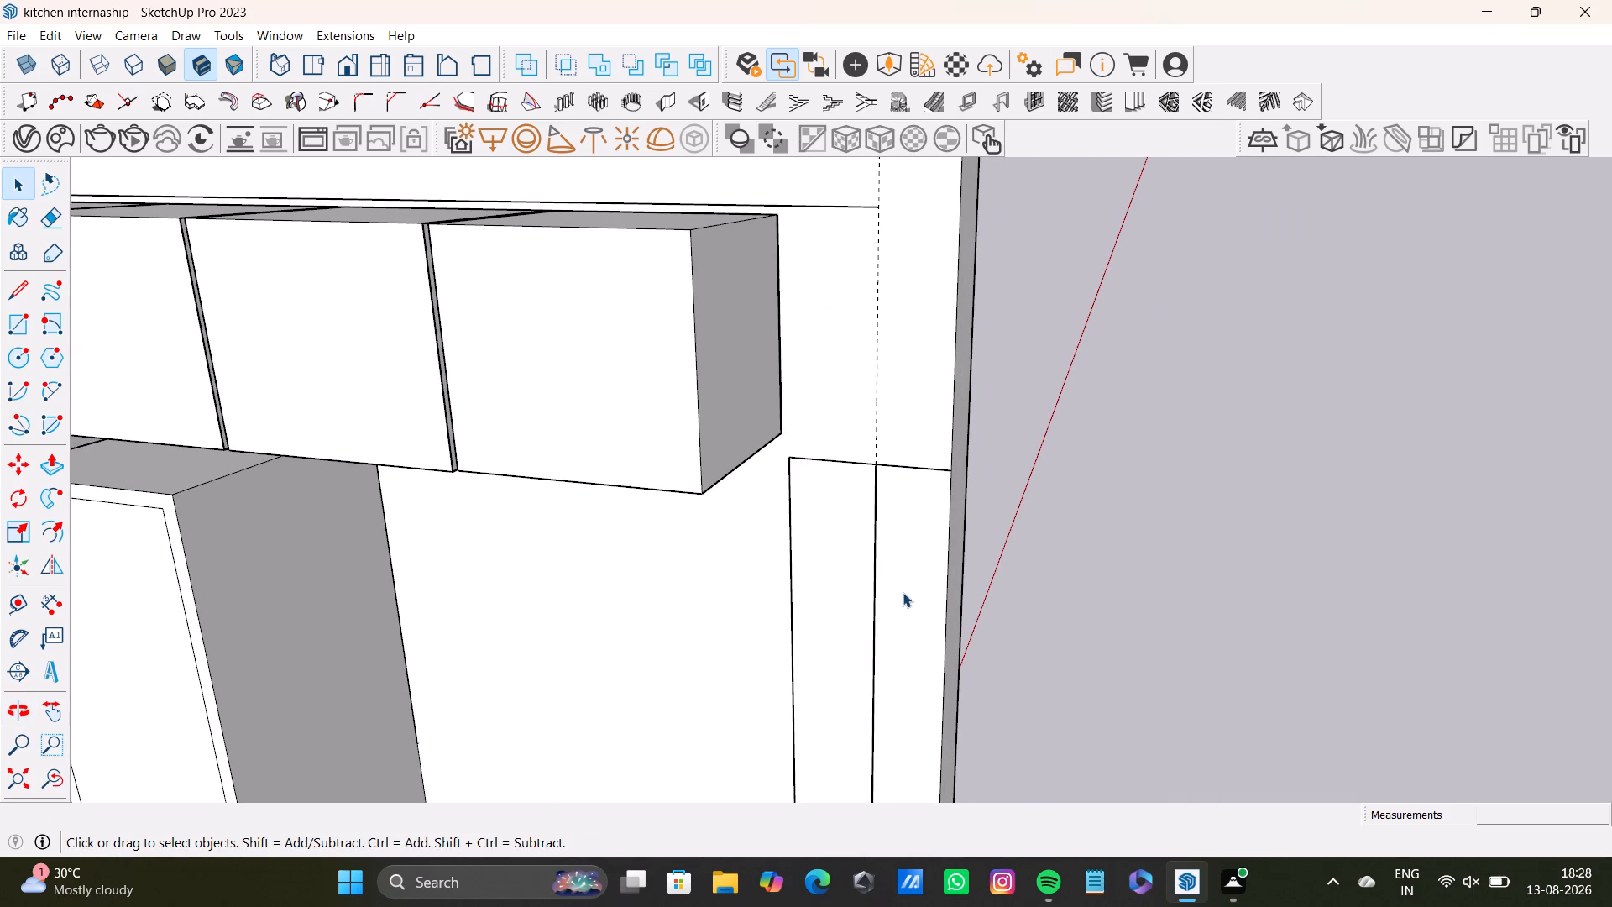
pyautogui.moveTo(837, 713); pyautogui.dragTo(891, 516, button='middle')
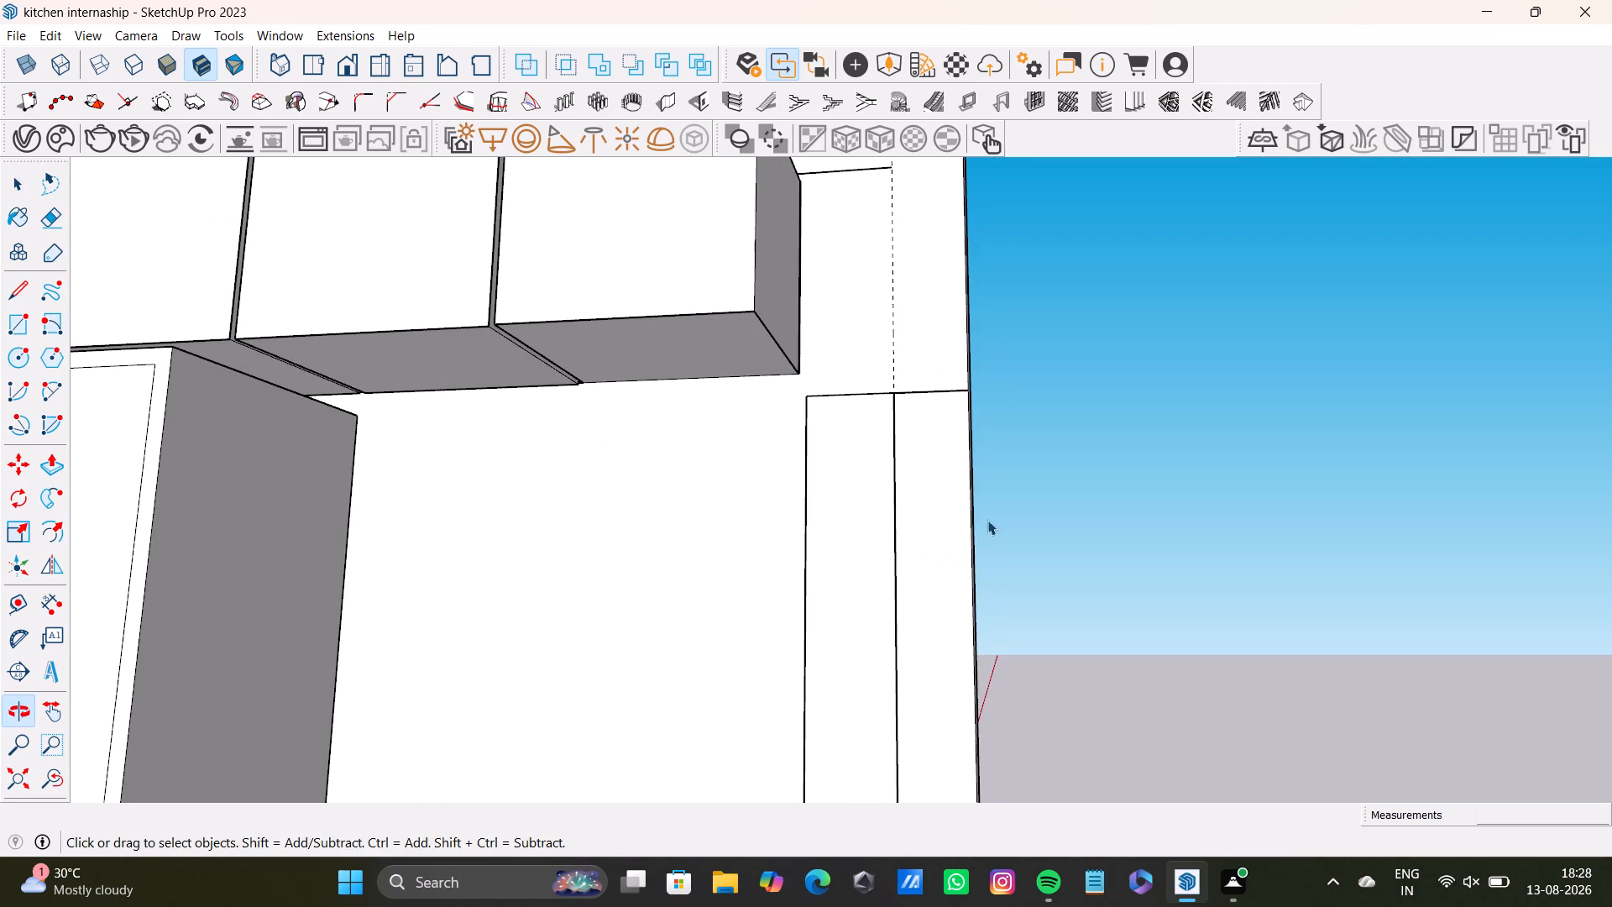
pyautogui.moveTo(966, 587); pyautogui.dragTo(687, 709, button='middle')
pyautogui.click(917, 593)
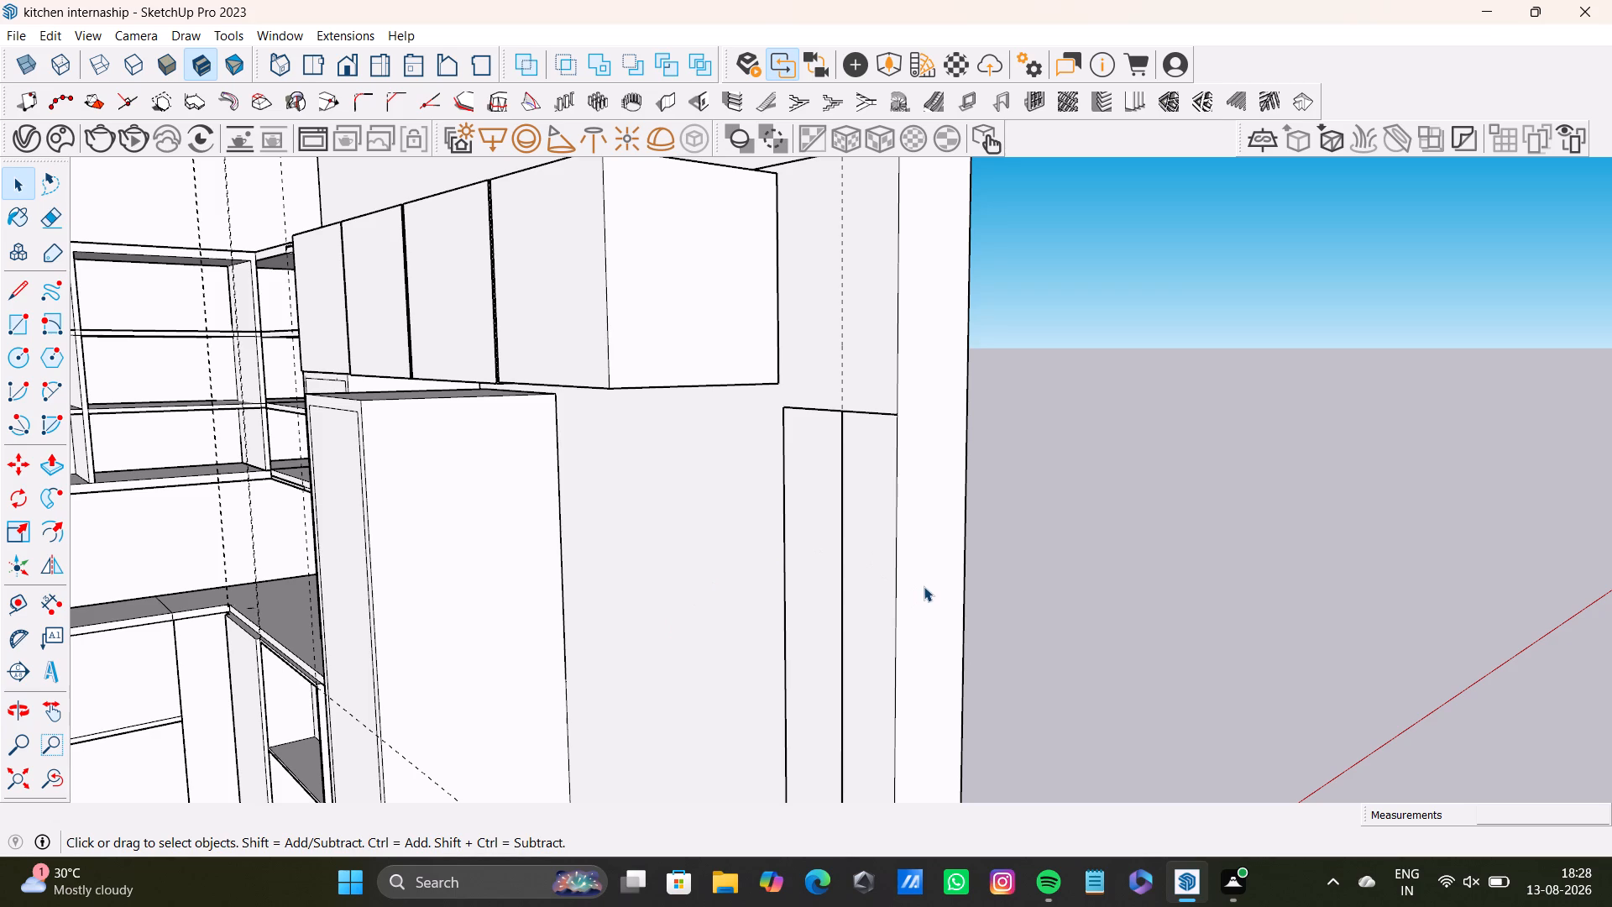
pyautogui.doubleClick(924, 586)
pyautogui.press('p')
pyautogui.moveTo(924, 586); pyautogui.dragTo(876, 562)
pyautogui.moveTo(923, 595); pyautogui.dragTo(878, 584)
# Place a Tape Measure guide 9" in from the end edge on the top of the wall behind the upper cabinets.
pyautogui.moveTo(889, 601); pyautogui.dragTo(937, 802, button='middle')
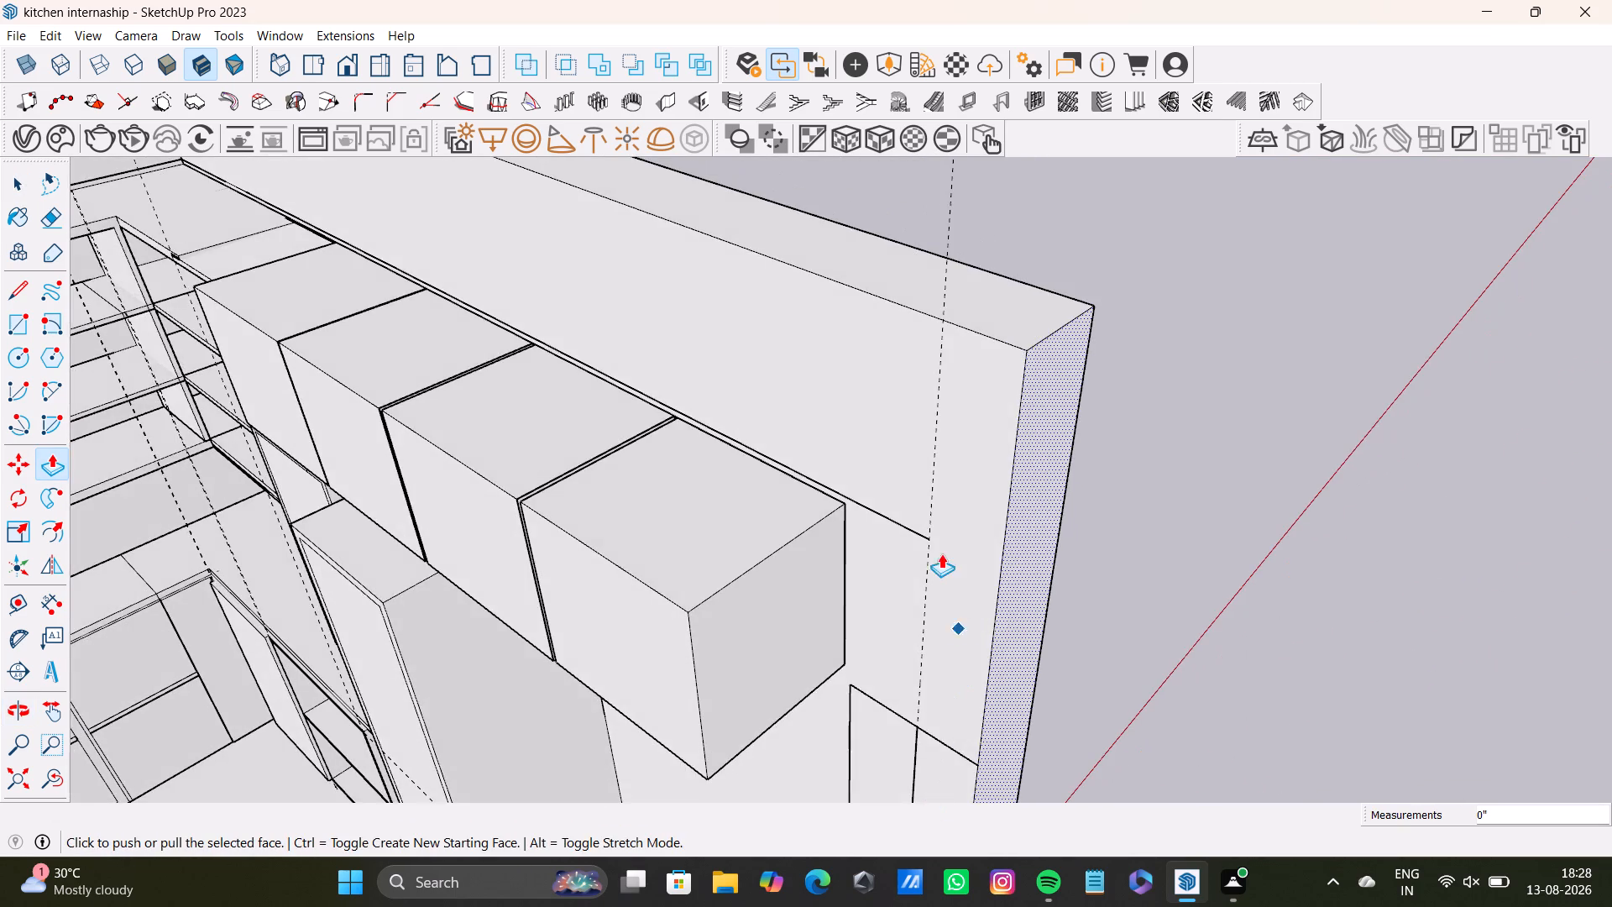
pyautogui.scroll(4, 942, 547)
pyautogui.moveTo(943, 545); pyautogui.dragTo(985, 690, button='middle')
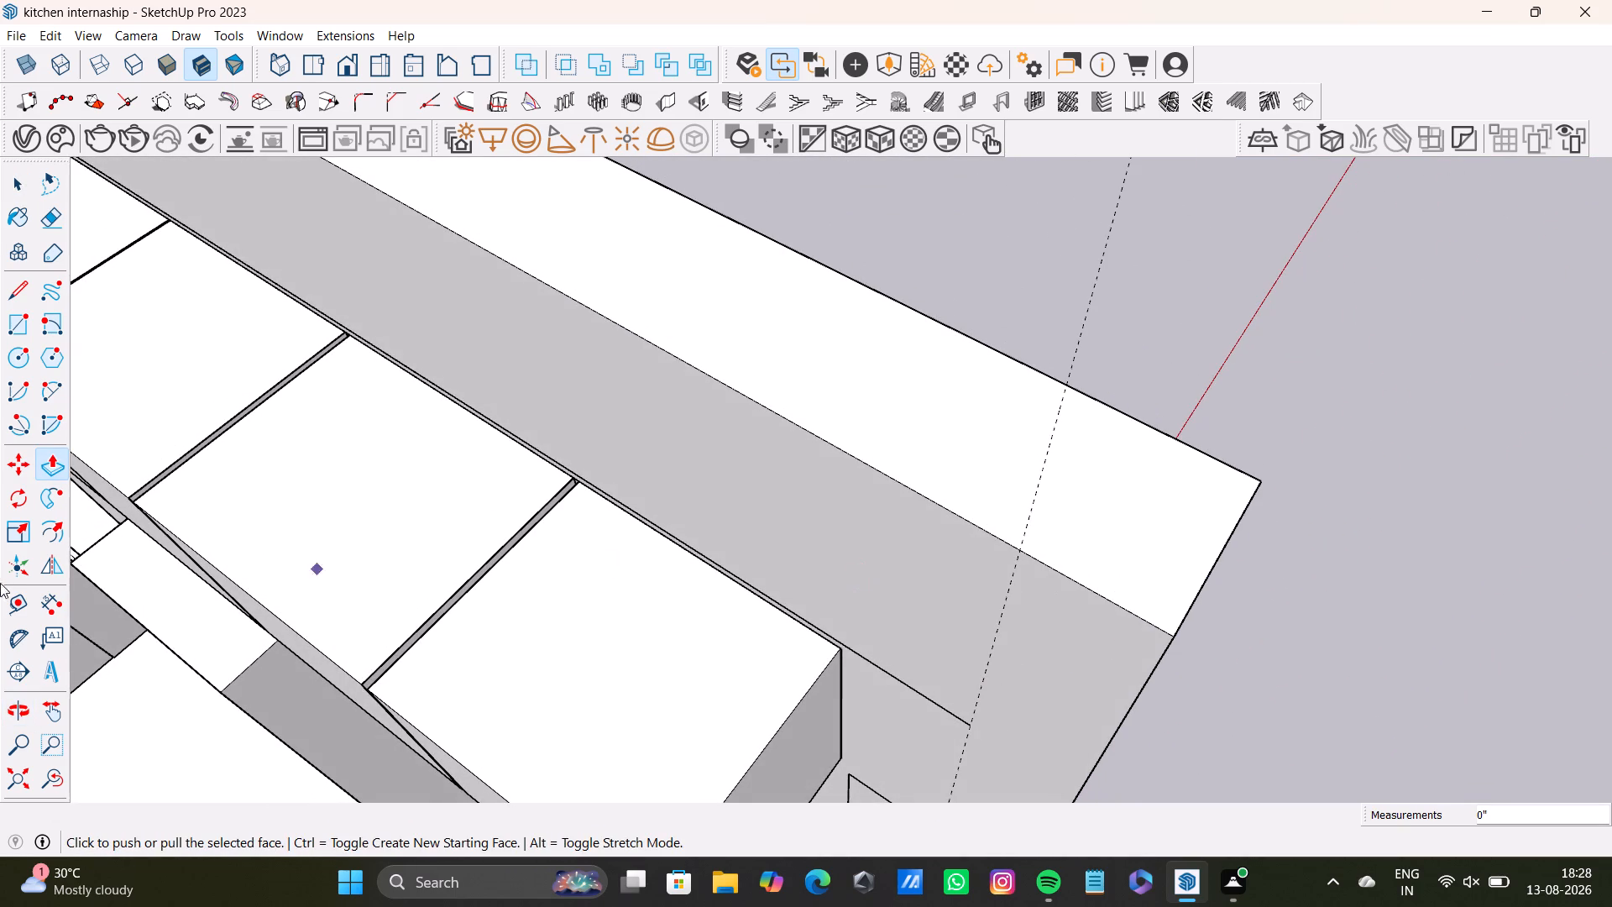
pyautogui.click(19, 595)
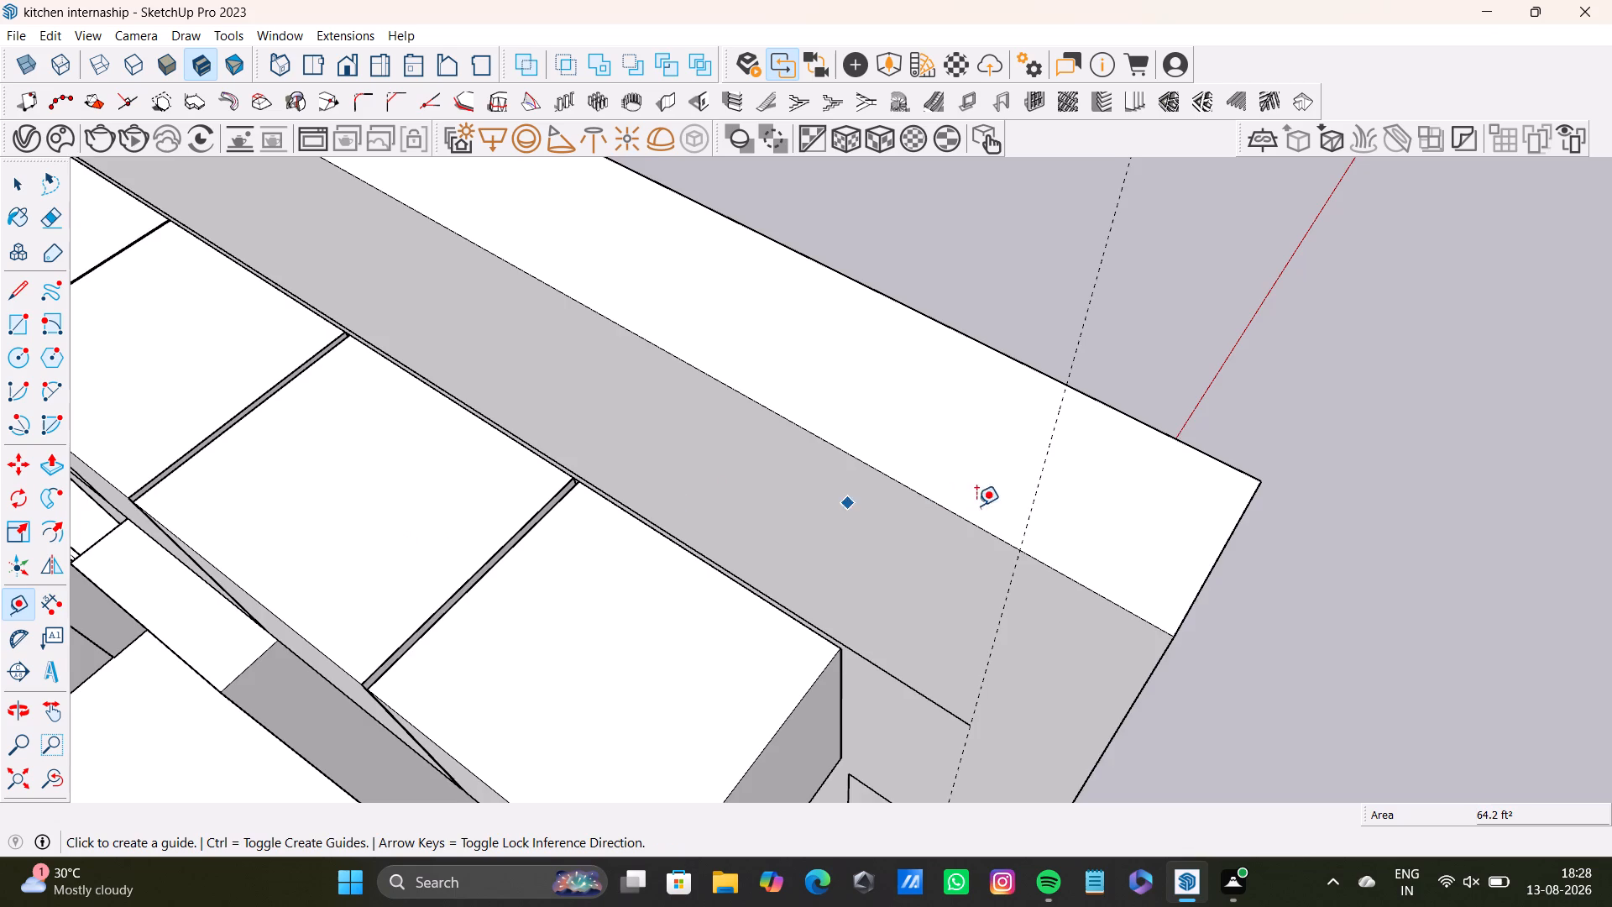
pyautogui.scroll(2, 977, 506)
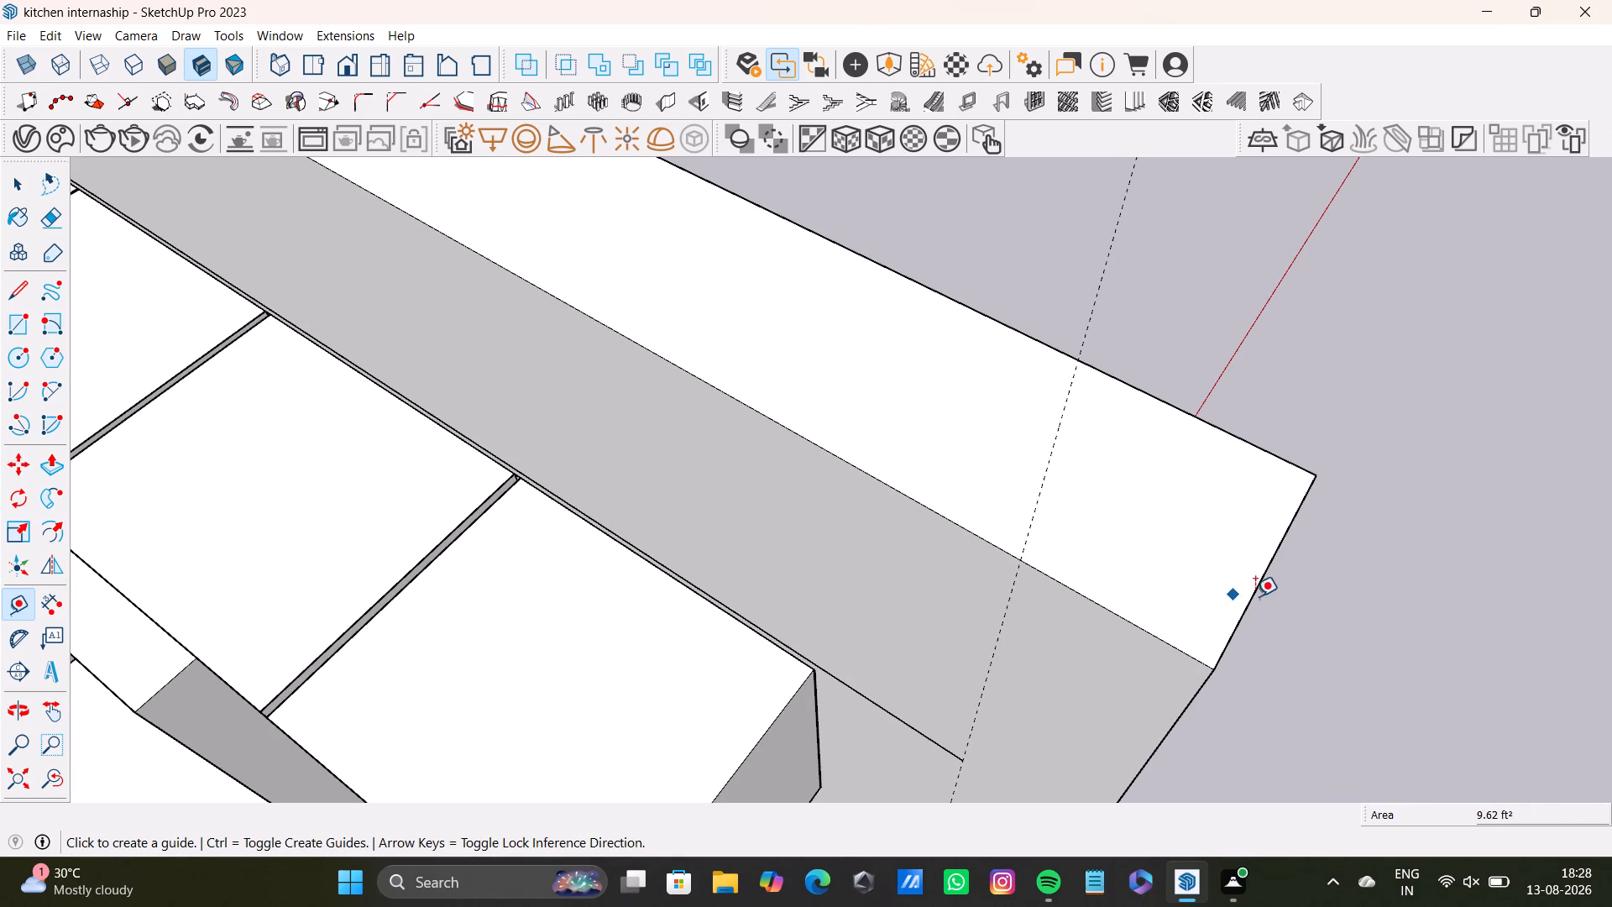
pyautogui.moveTo(1248, 596); pyautogui.dragTo(1230, 584)
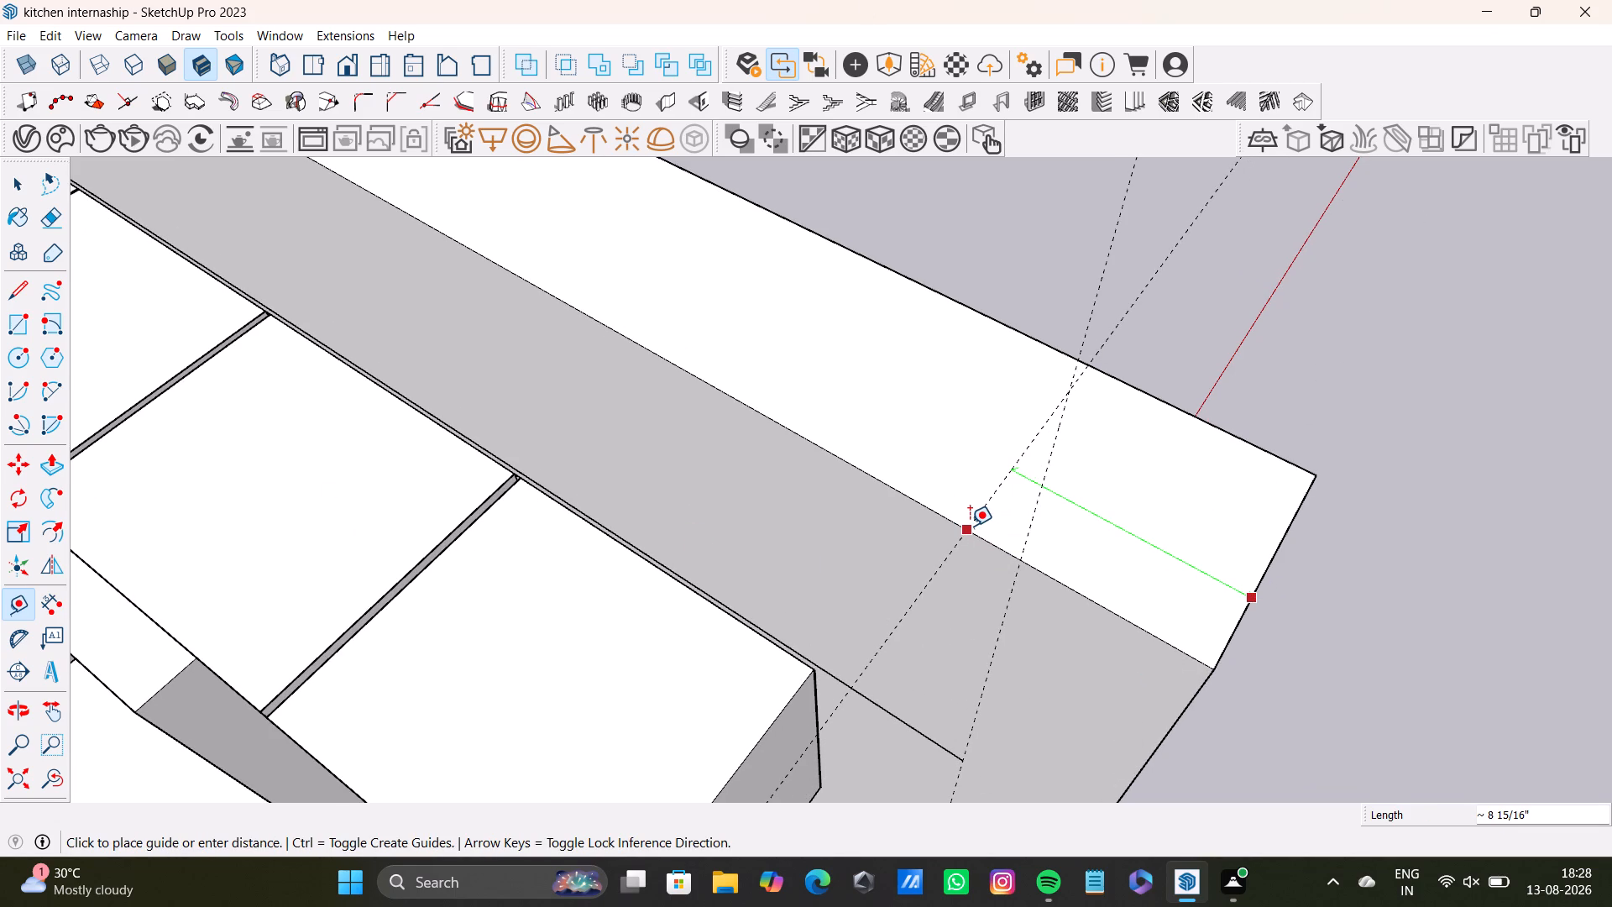
pyautogui.press('9')
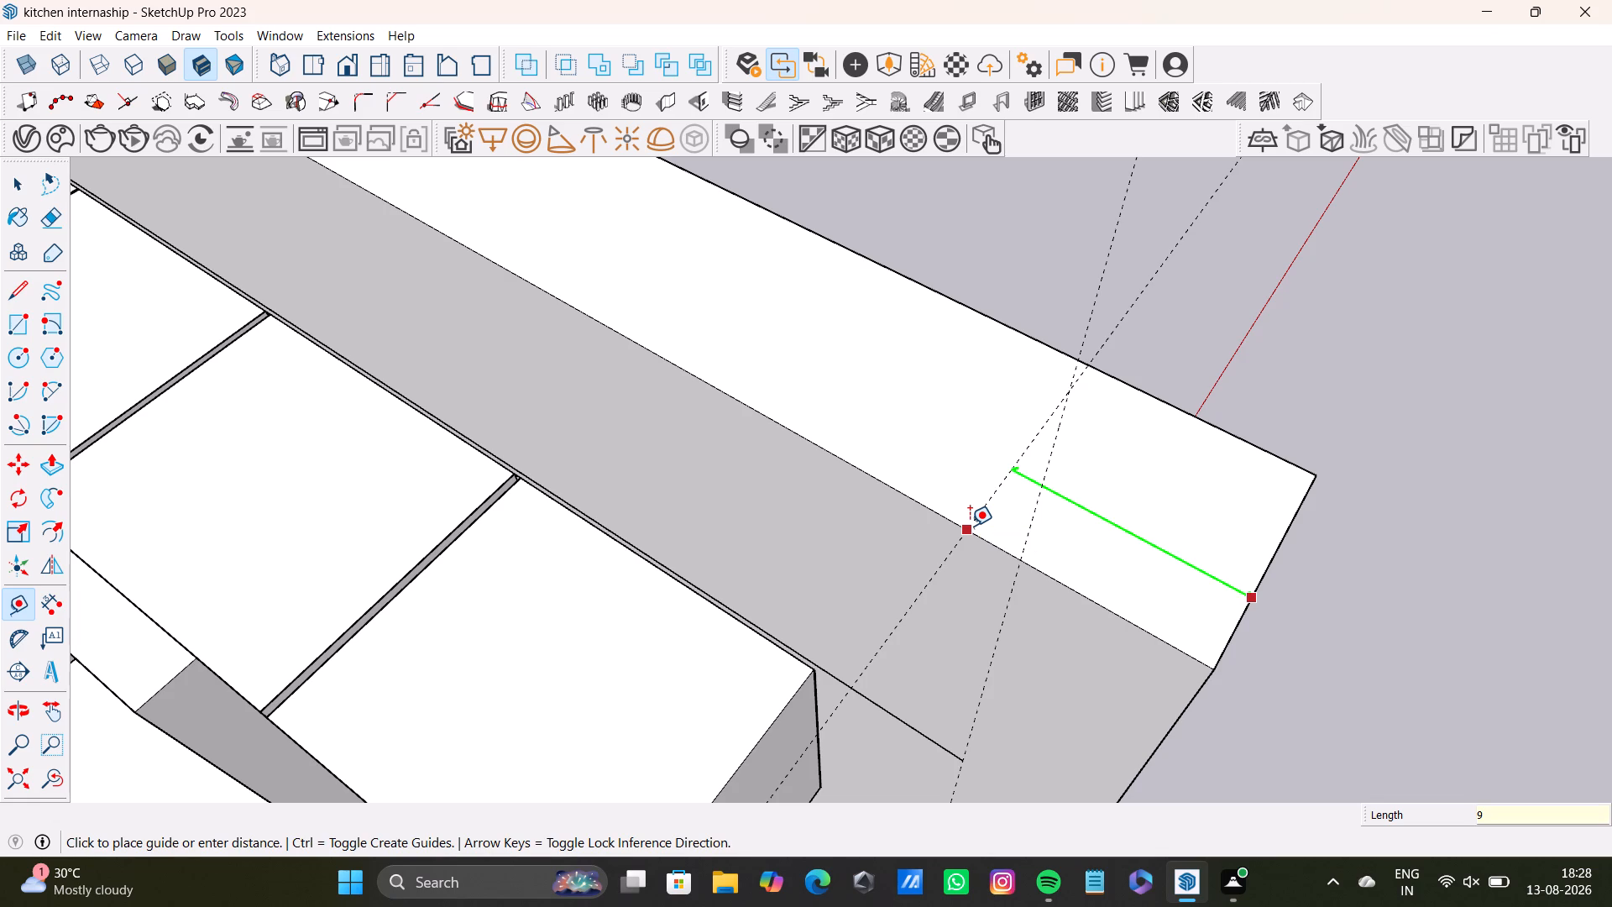
pyautogui.hotkey('shift', '"')
pyautogui.press('Return')
# Draw a 9" line across the wall's top face along the new guide, from the outer edge to the inner edge.
pyautogui.moveTo(1021, 502); pyautogui.dragTo(778, 454, button='middle')
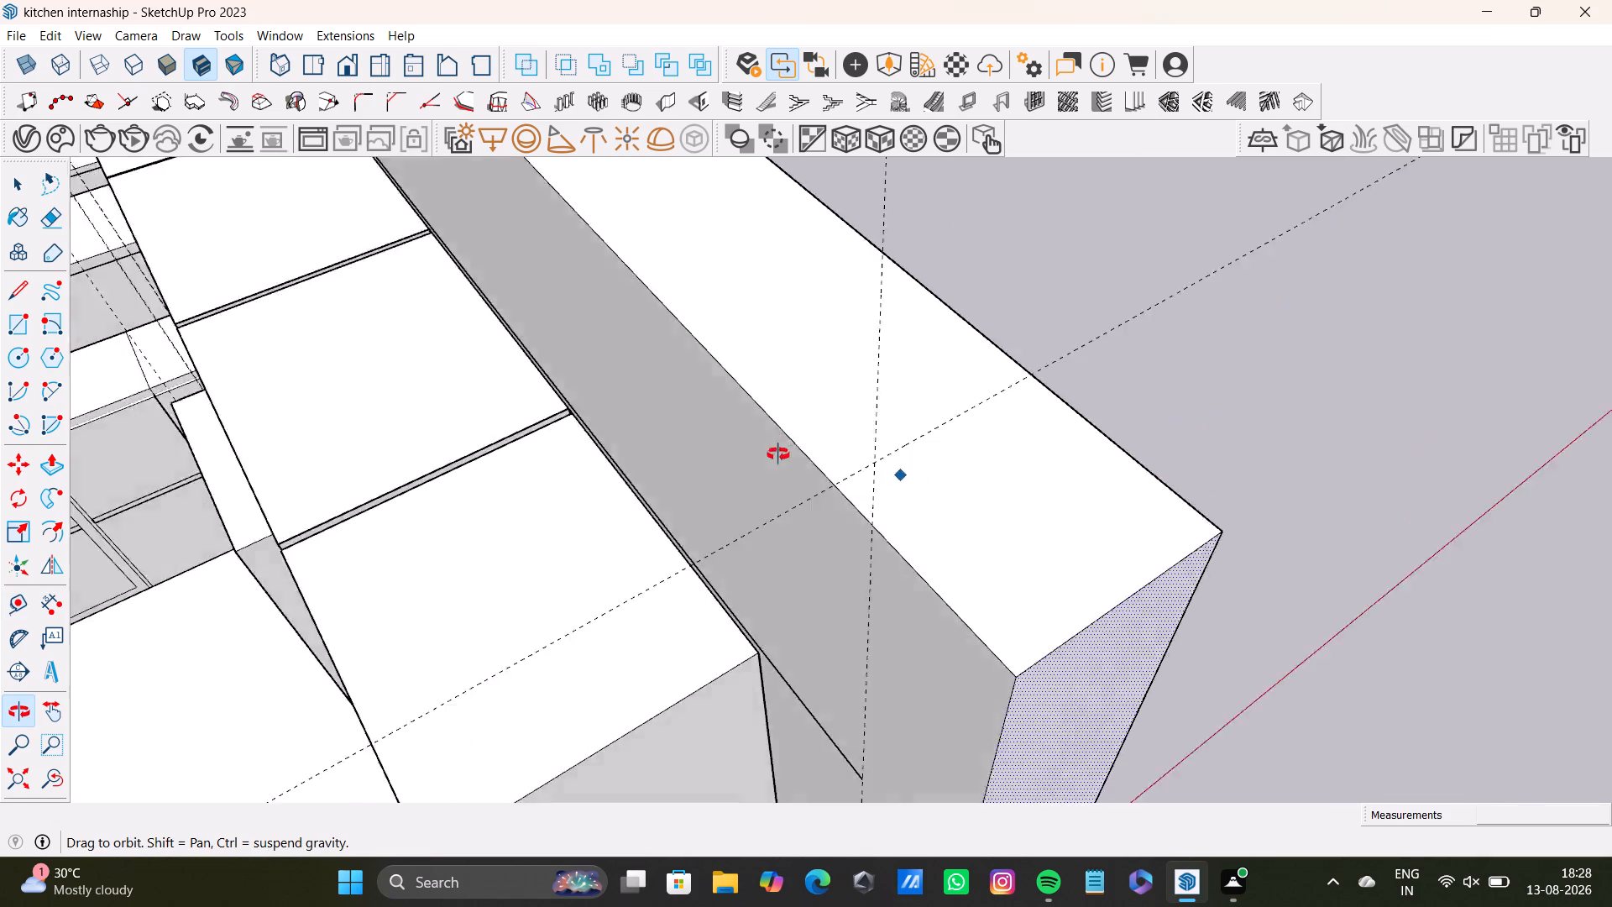
pyautogui.moveTo(778, 454); pyautogui.dragTo(685, 532, button='middle')
pyautogui.moveTo(898, 619); pyautogui.dragTo(764, 735, button='middle')
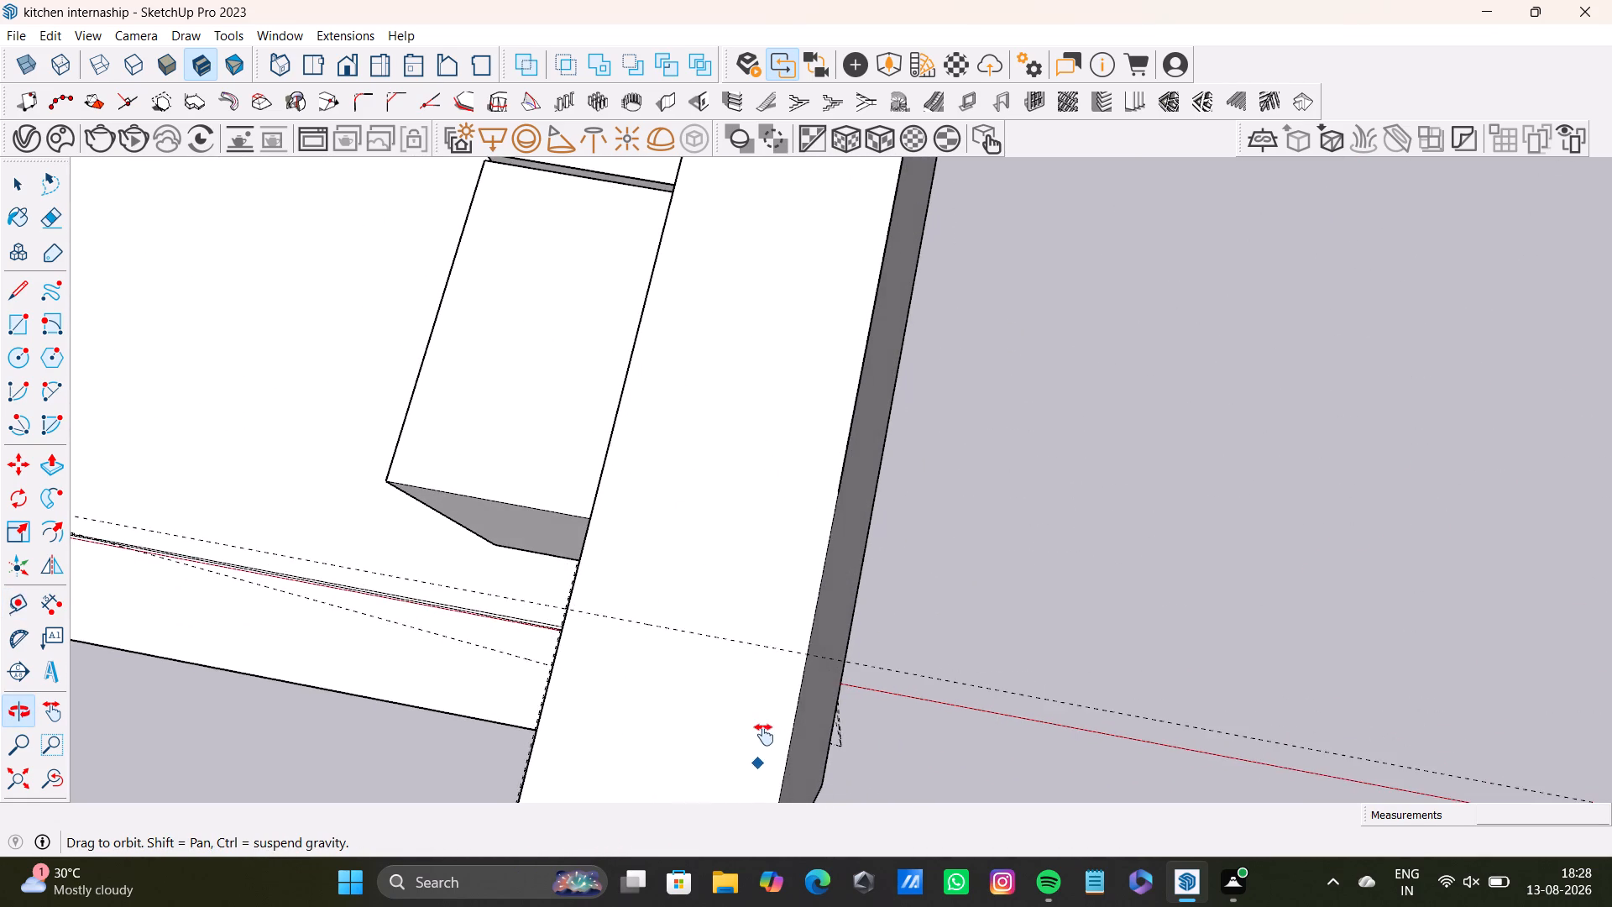
pyautogui.moveTo(764, 735); pyautogui.dragTo(791, 680, button='middle')
pyautogui.click(13, 296)
pyautogui.scroll(3, 755, 609)
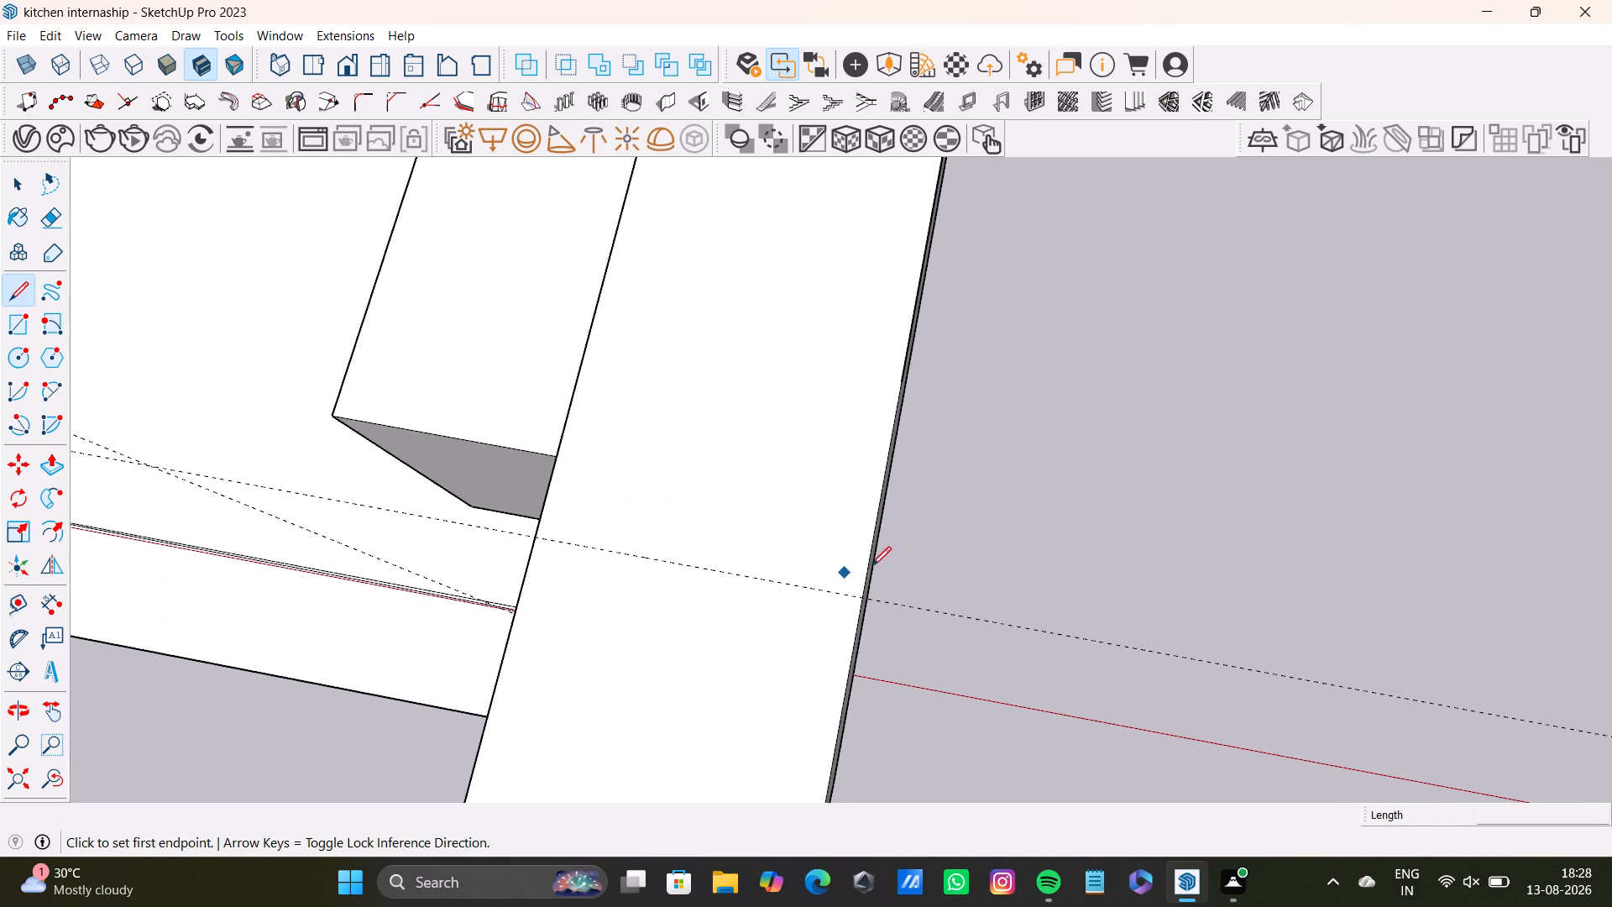
pyautogui.moveTo(866, 598); pyautogui.dragTo(852, 595)
pyautogui.click(531, 537)
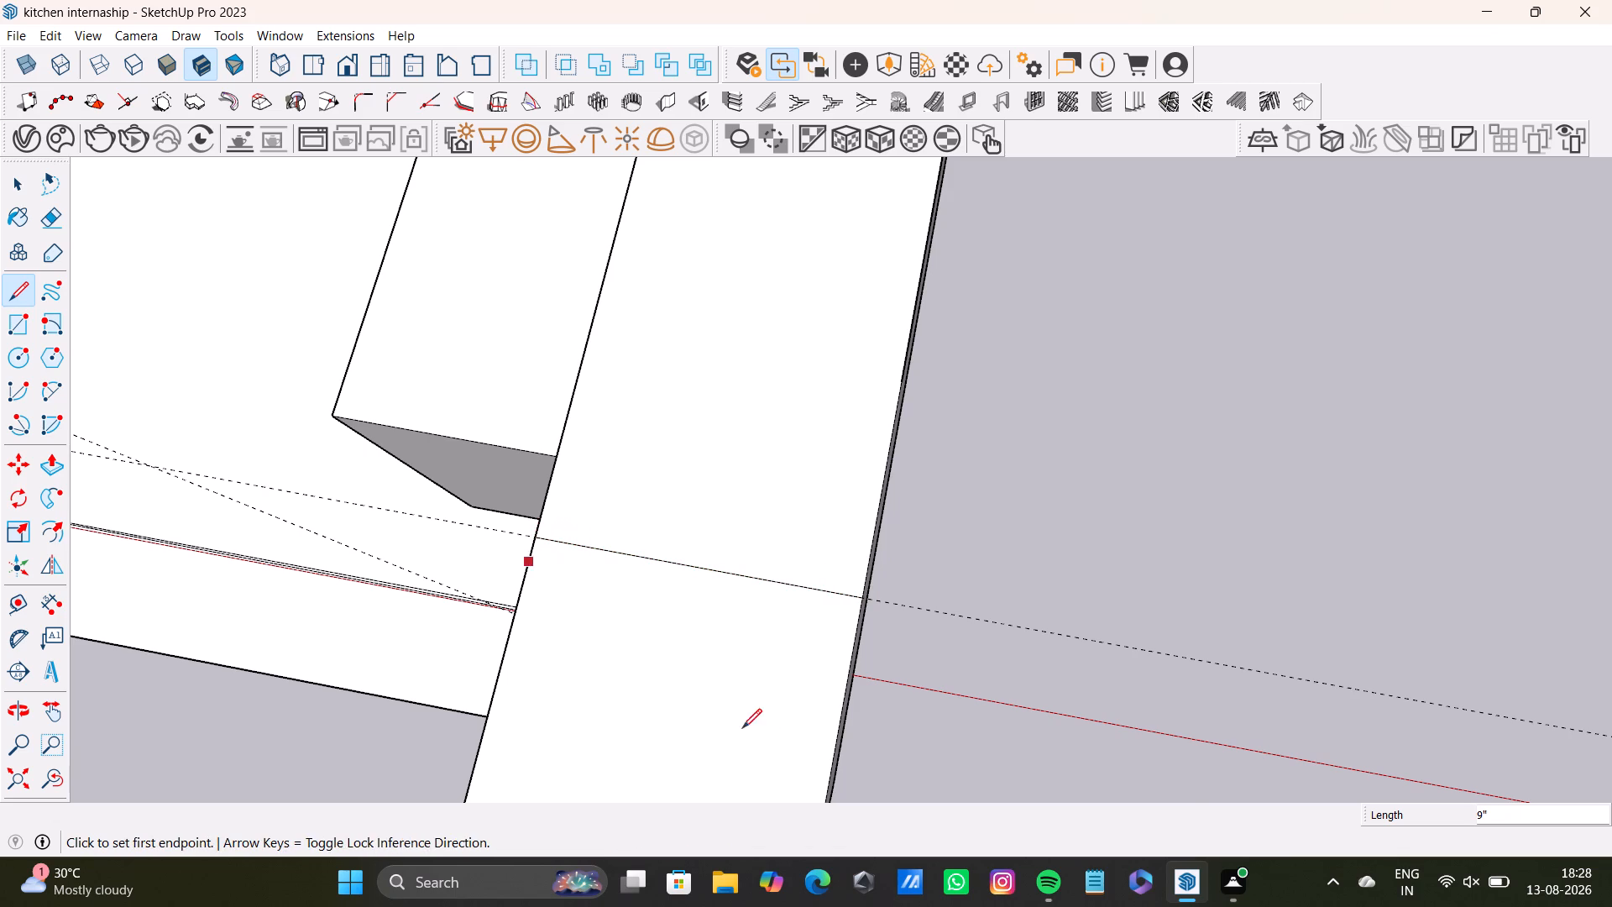
# Draw a vertical line about 1' 7 11/16" long down the wall's inner face, from the 9" line to the horizontal edge above the cabinets.
pyautogui.moveTo(758, 738); pyautogui.dragTo(1159, 634, button='middle')
pyautogui.moveTo(967, 681); pyautogui.dragTo(1016, 412, button='middle')
pyautogui.moveTo(994, 491); pyautogui.dragTo(997, 495, button='middle')
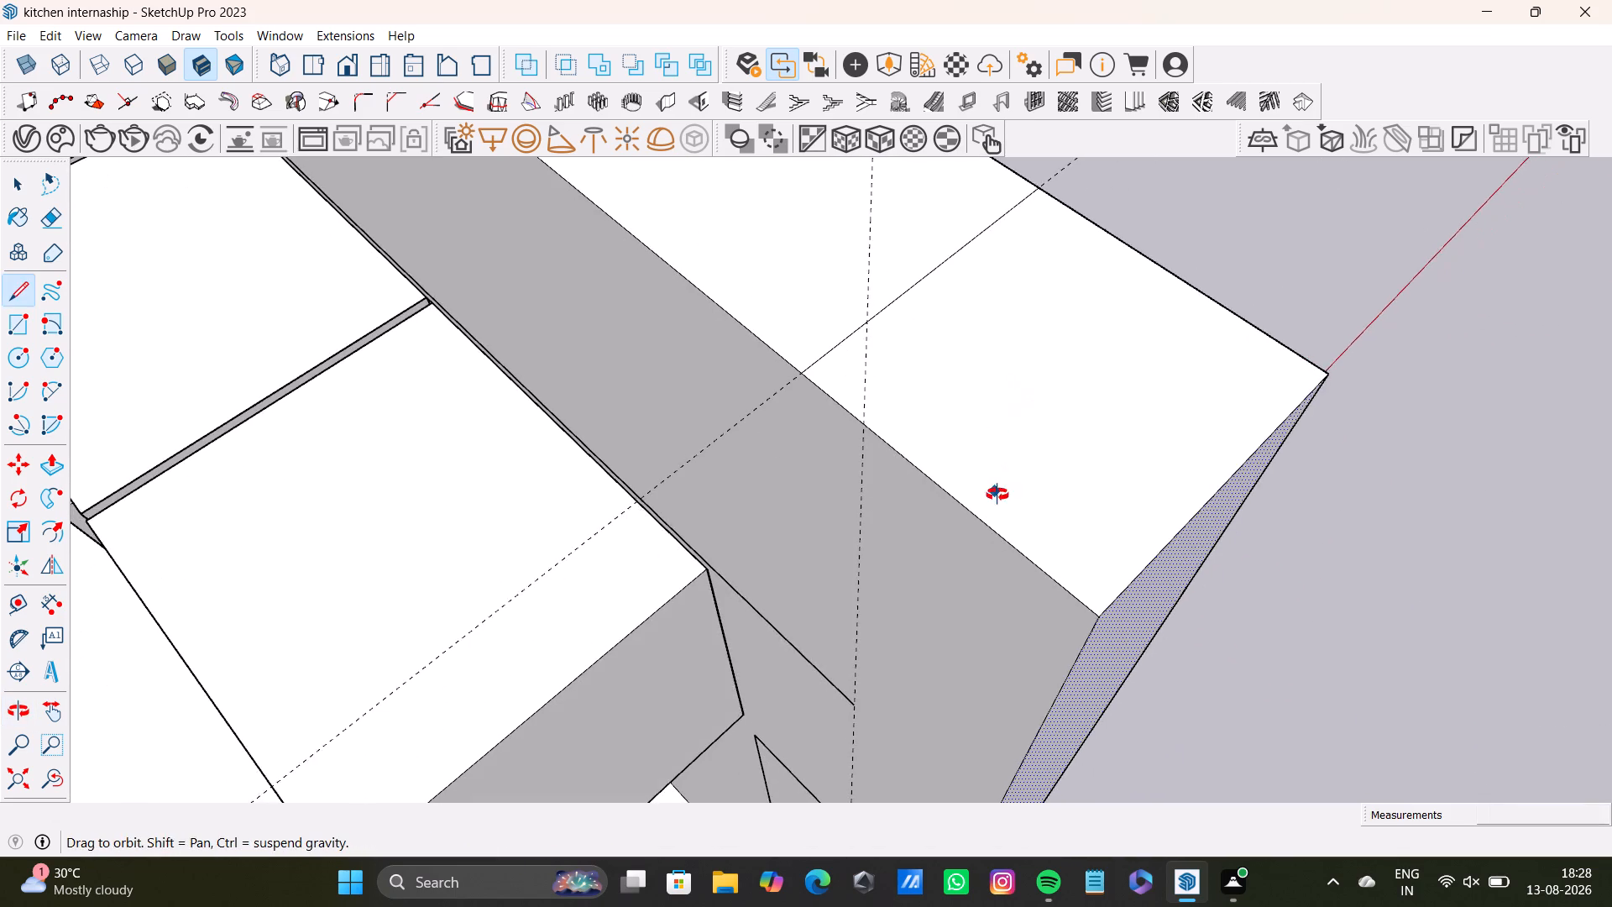
pyautogui.moveTo(997, 495); pyautogui.dragTo(1096, 424, button='middle')
pyautogui.click(798, 365)
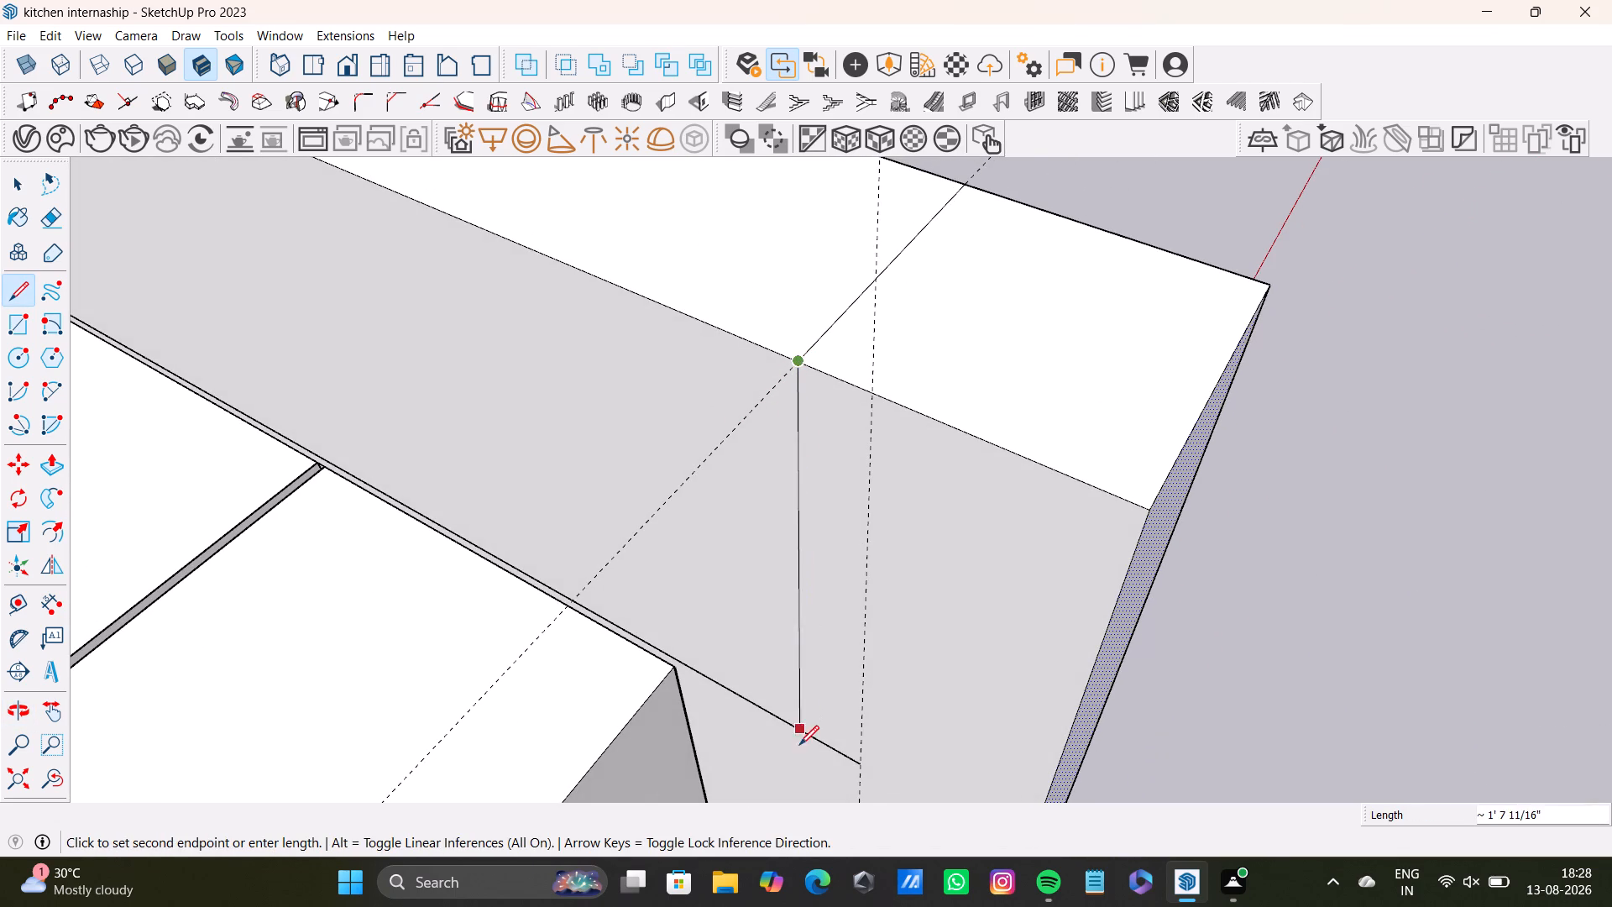
pyautogui.click(814, 746)
# Delete the short leftover horizontal edge between the new vertical line and the vertical guide.
pyautogui.moveTo(858, 763); pyautogui.dragTo(945, 564, button='middle')
pyautogui.scroll(3, 905, 630)
pyautogui.press('space')
pyautogui.click(946, 591)
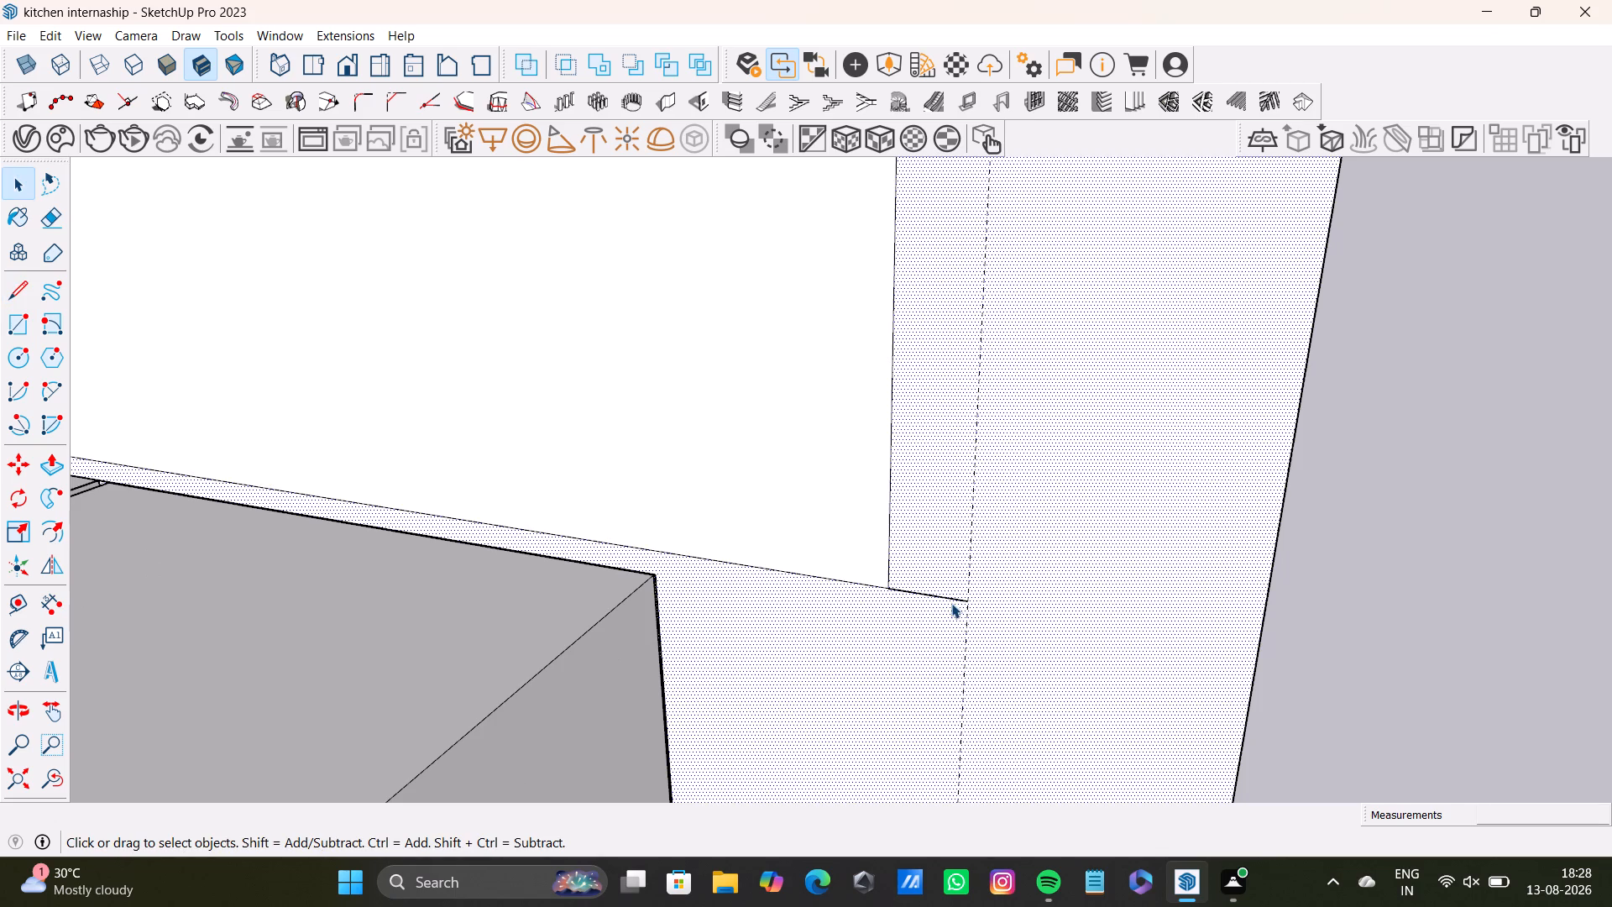
pyautogui.click(951, 604)
pyautogui.click(951, 600)
pyautogui.press('Delete')
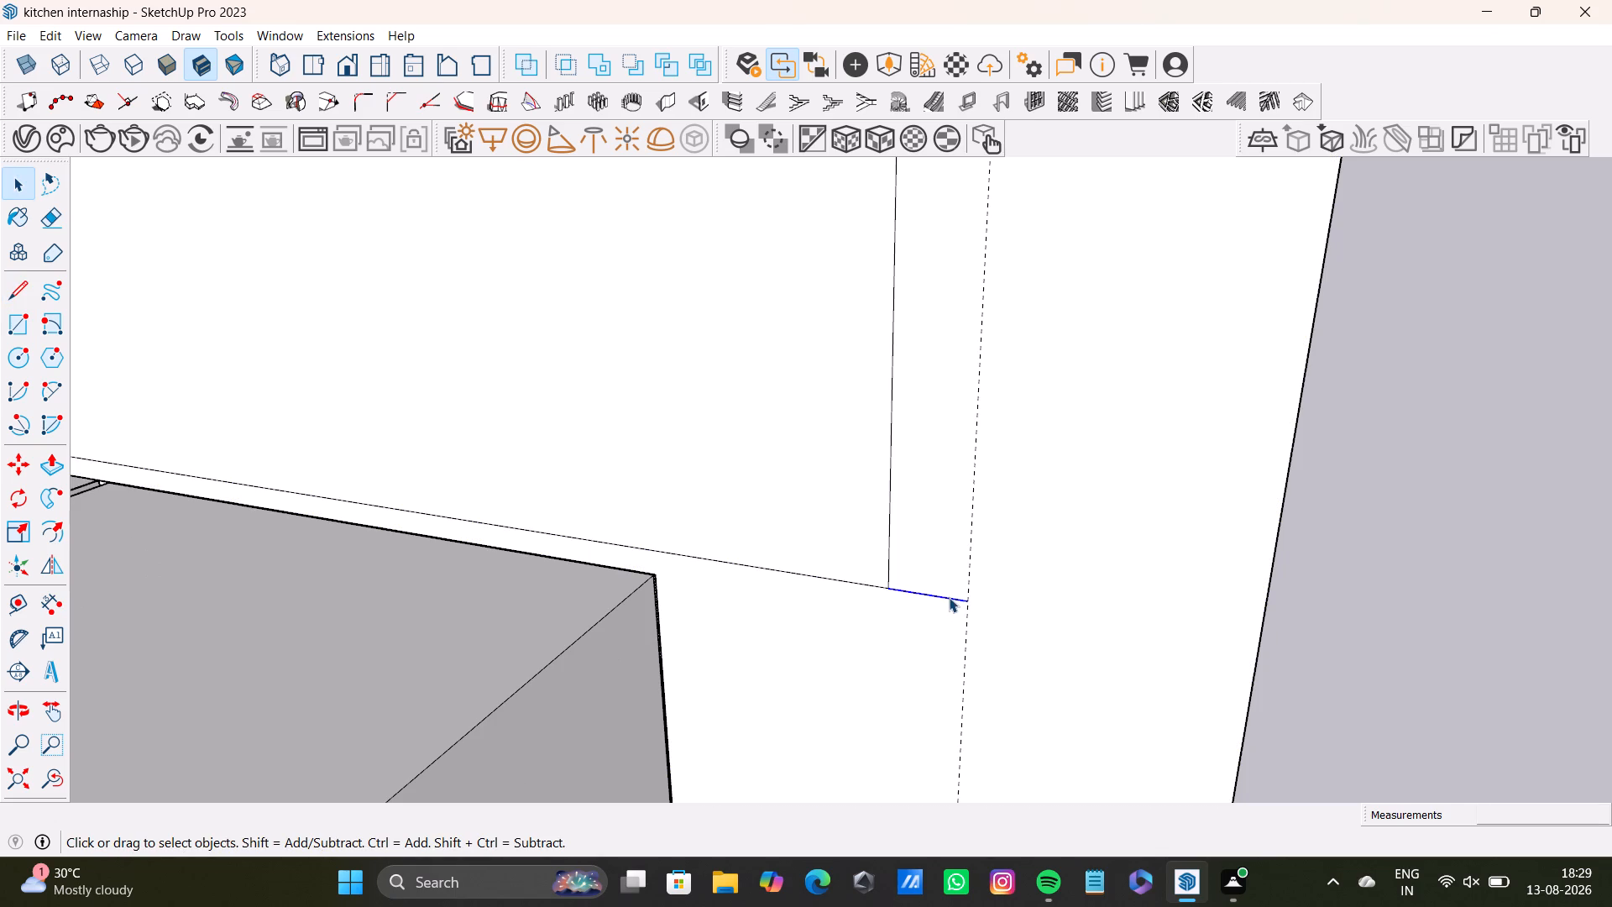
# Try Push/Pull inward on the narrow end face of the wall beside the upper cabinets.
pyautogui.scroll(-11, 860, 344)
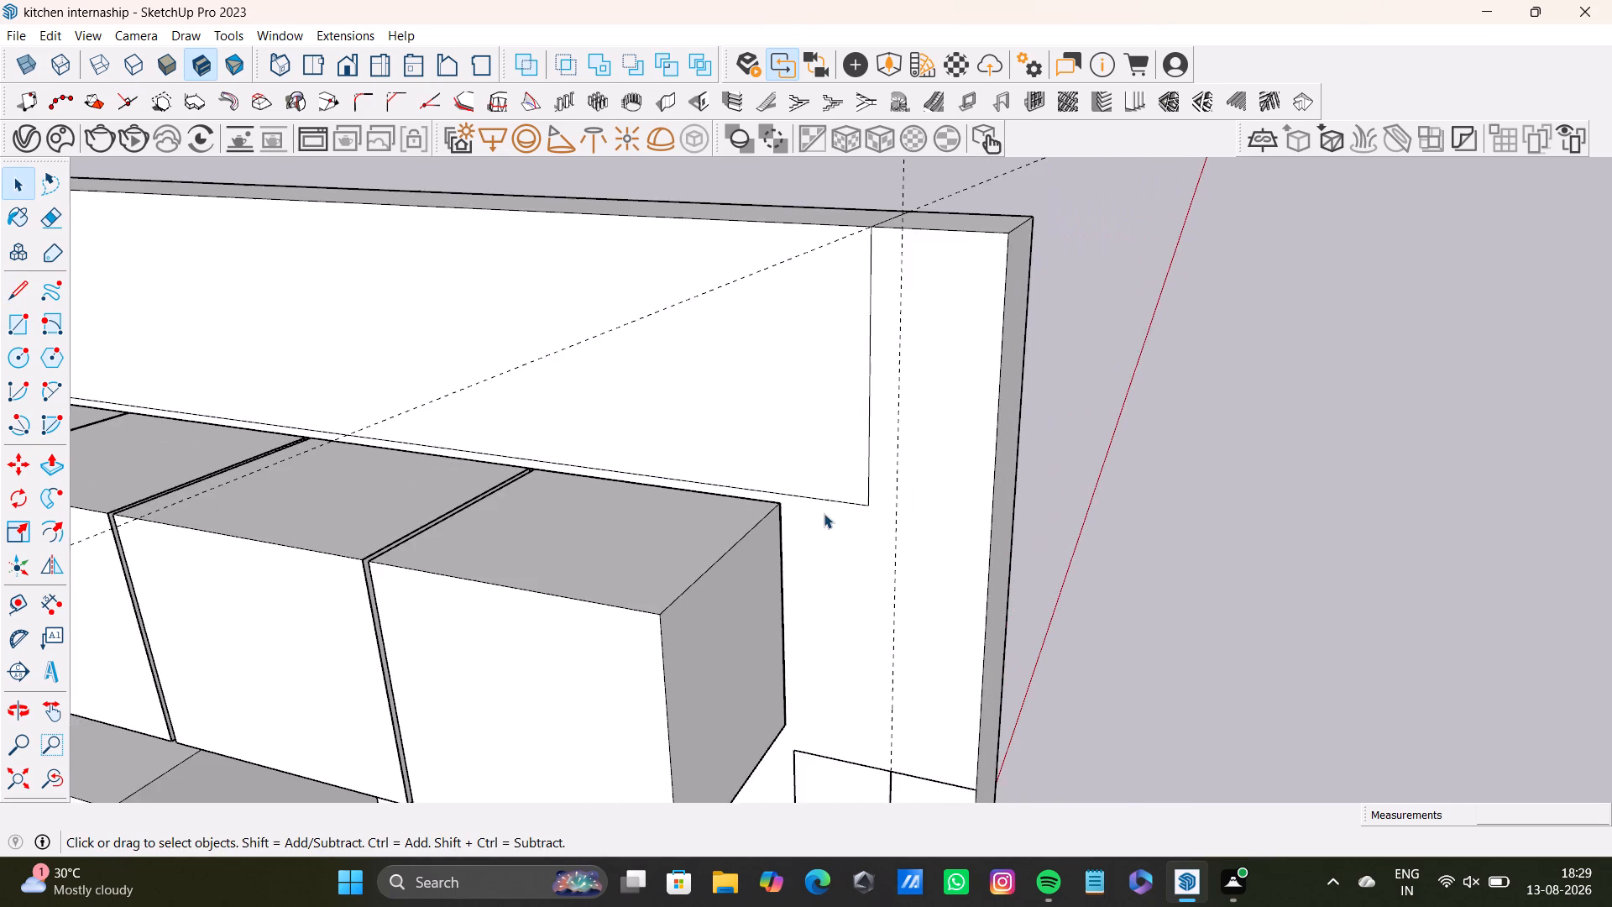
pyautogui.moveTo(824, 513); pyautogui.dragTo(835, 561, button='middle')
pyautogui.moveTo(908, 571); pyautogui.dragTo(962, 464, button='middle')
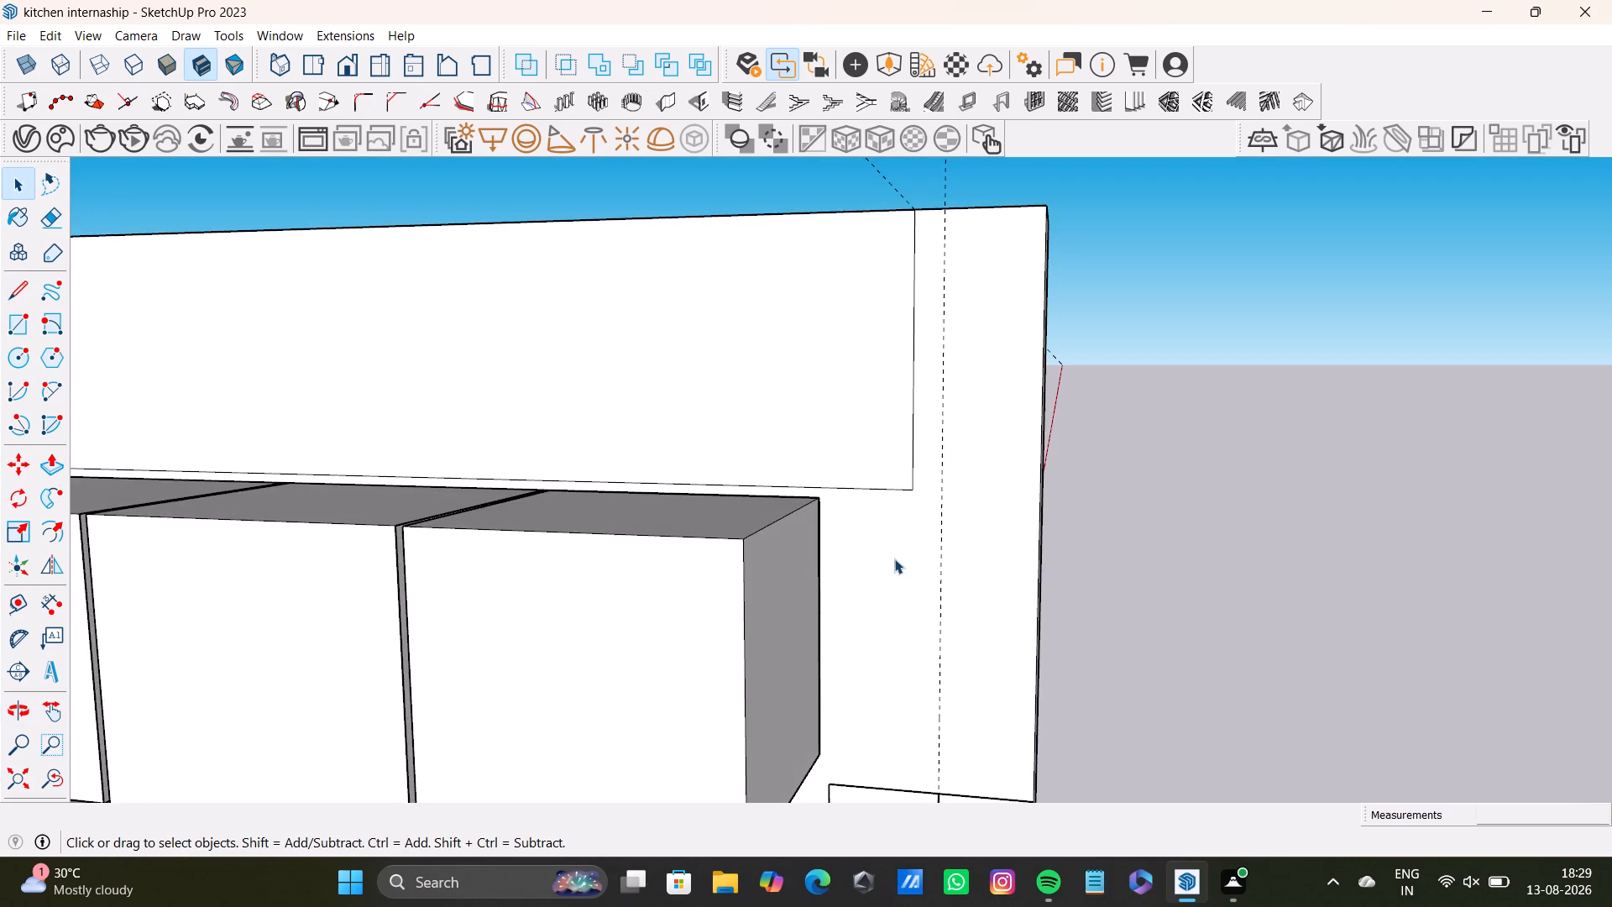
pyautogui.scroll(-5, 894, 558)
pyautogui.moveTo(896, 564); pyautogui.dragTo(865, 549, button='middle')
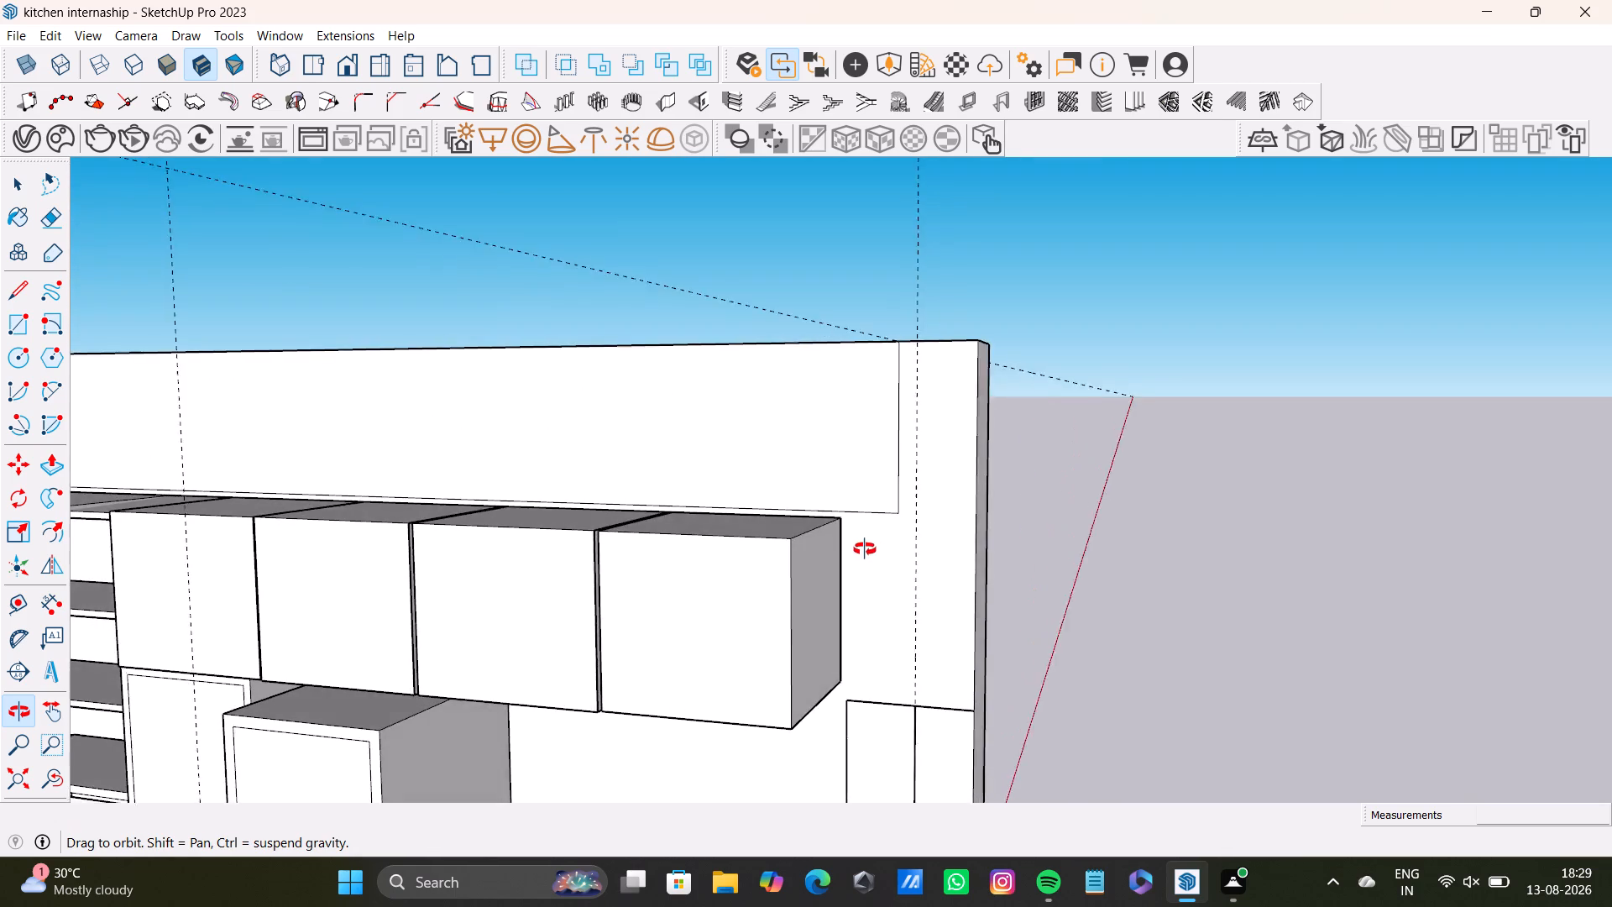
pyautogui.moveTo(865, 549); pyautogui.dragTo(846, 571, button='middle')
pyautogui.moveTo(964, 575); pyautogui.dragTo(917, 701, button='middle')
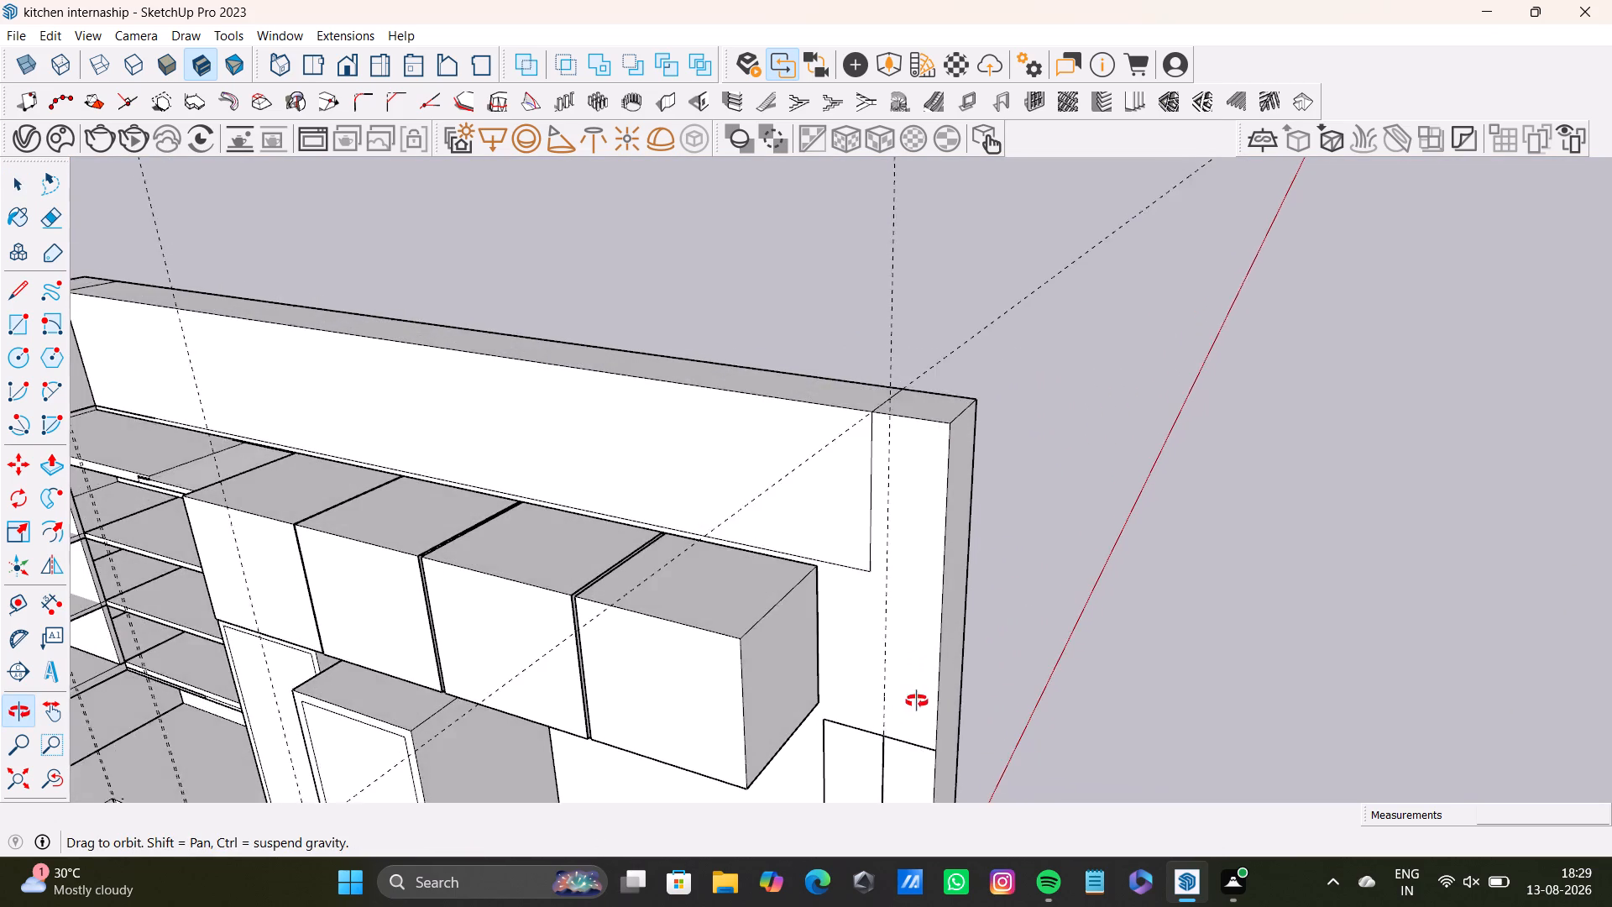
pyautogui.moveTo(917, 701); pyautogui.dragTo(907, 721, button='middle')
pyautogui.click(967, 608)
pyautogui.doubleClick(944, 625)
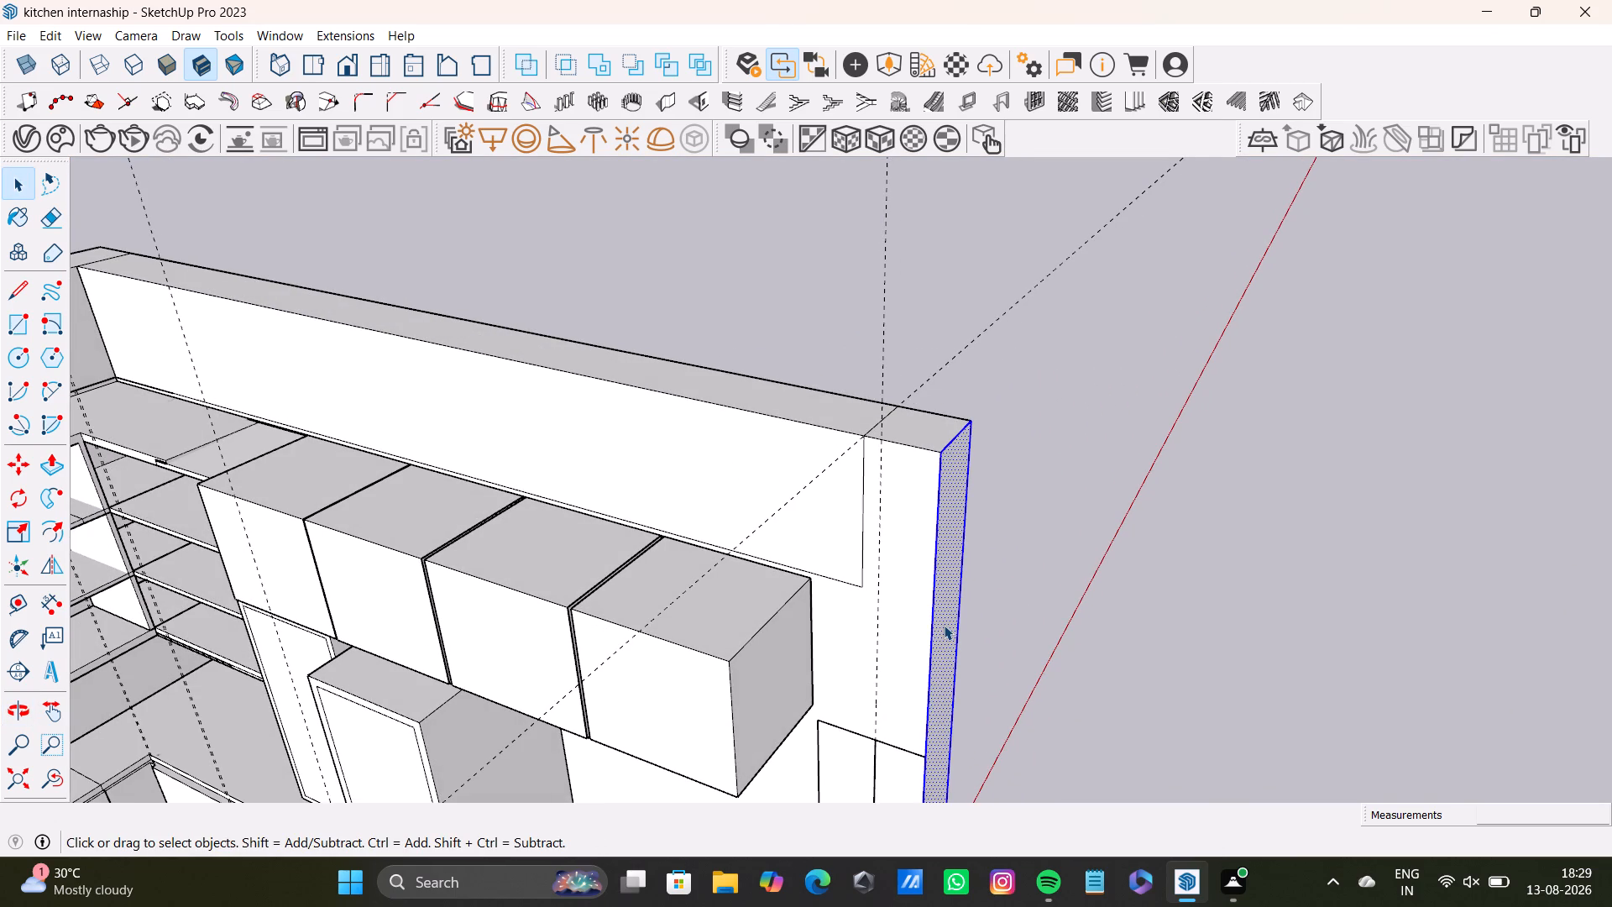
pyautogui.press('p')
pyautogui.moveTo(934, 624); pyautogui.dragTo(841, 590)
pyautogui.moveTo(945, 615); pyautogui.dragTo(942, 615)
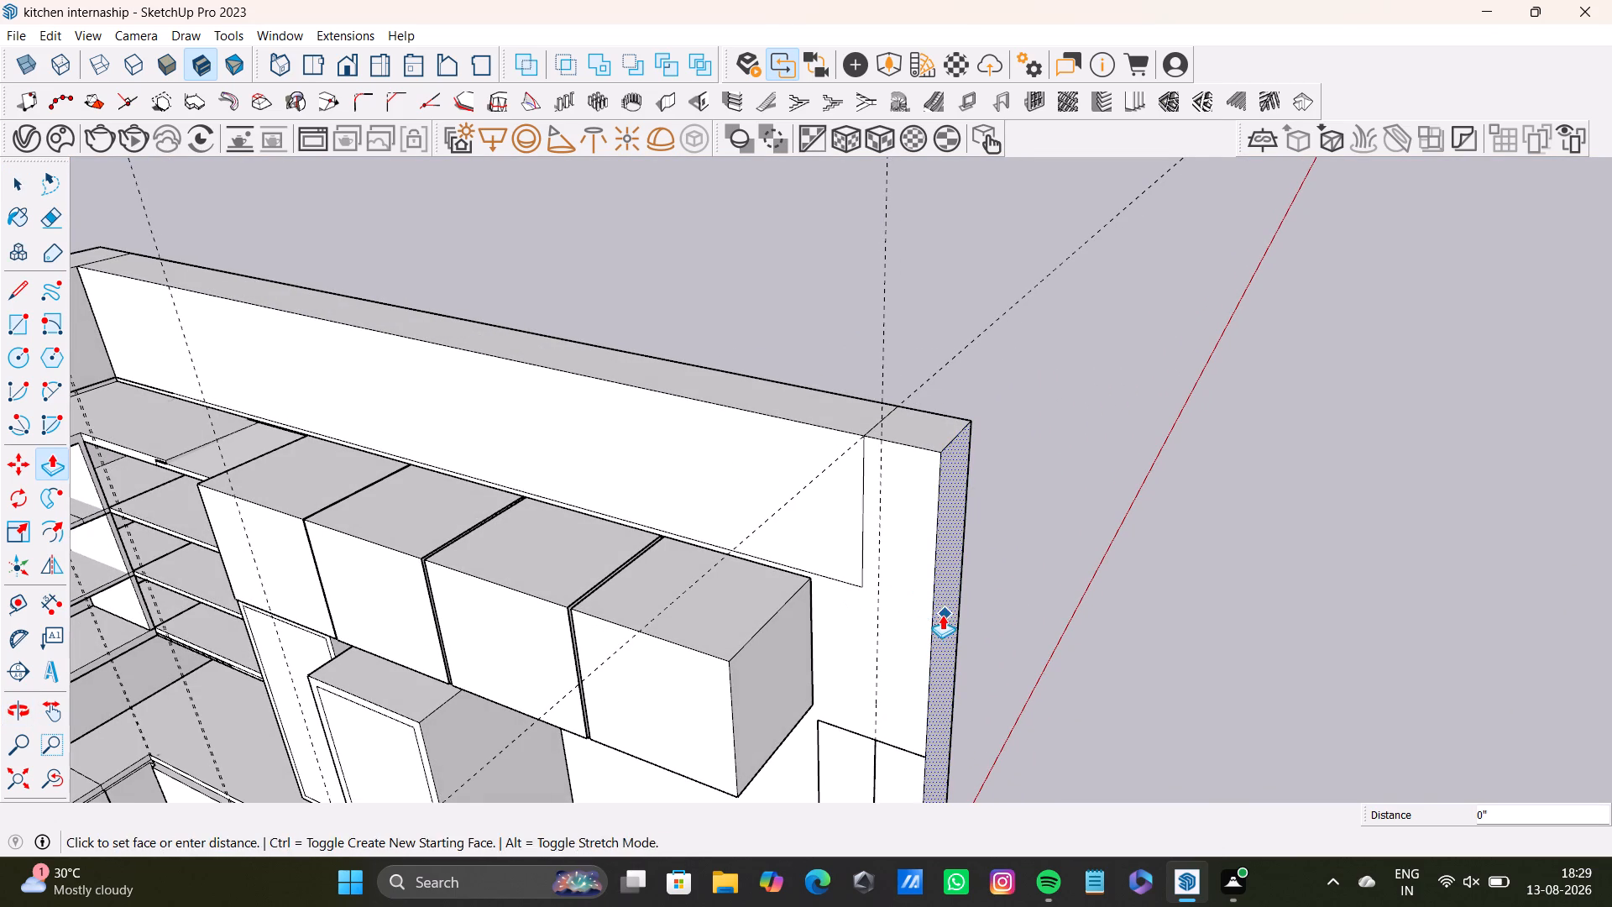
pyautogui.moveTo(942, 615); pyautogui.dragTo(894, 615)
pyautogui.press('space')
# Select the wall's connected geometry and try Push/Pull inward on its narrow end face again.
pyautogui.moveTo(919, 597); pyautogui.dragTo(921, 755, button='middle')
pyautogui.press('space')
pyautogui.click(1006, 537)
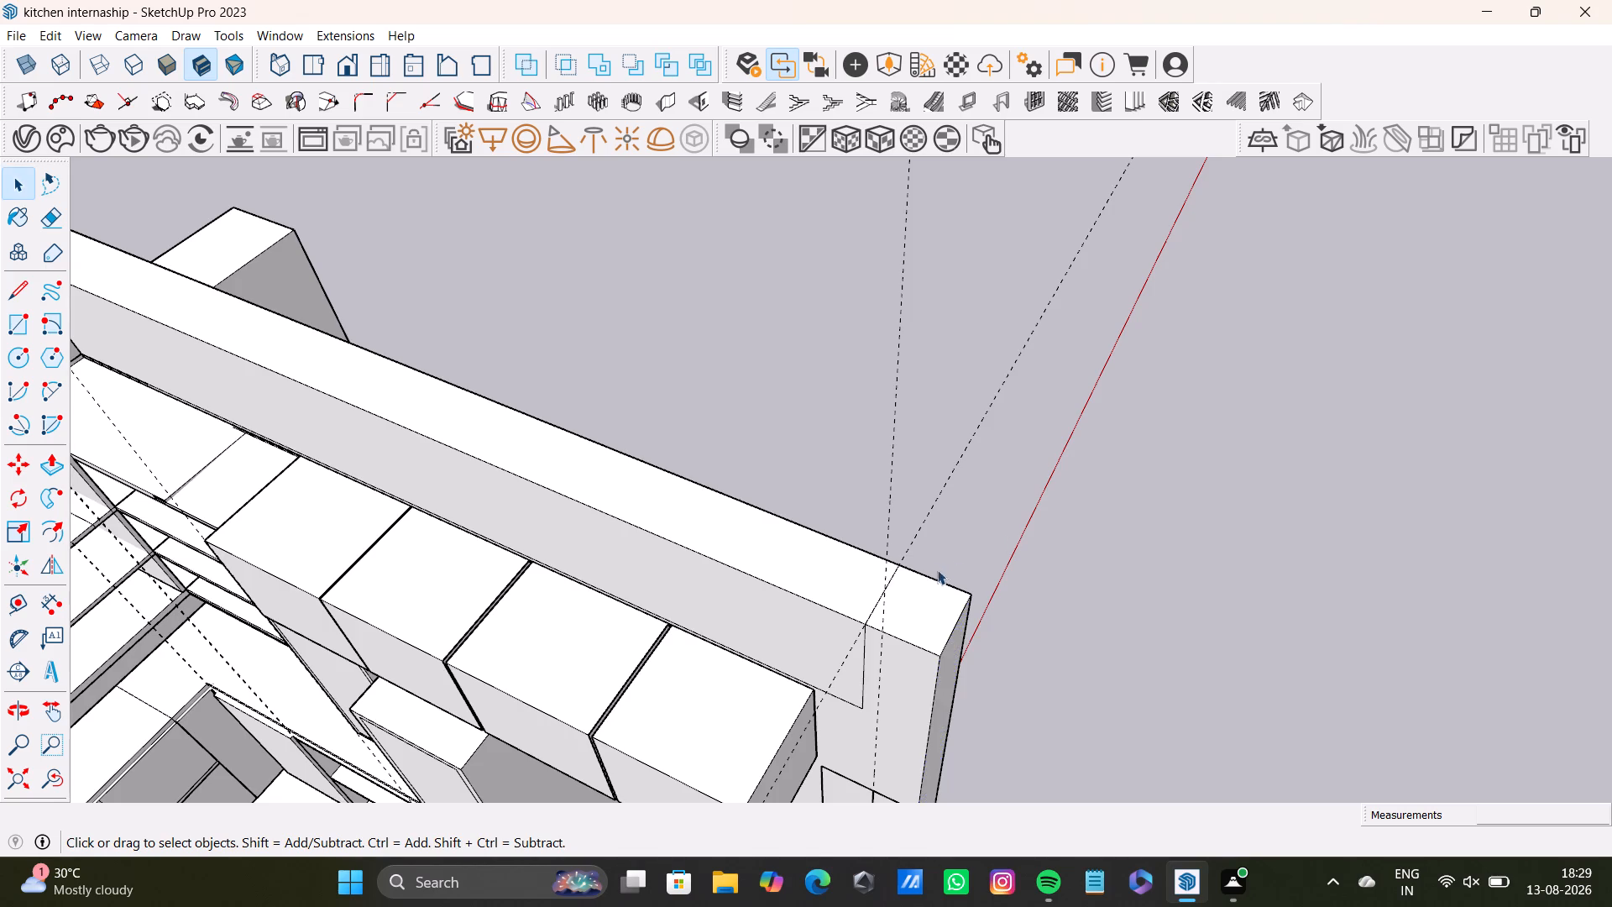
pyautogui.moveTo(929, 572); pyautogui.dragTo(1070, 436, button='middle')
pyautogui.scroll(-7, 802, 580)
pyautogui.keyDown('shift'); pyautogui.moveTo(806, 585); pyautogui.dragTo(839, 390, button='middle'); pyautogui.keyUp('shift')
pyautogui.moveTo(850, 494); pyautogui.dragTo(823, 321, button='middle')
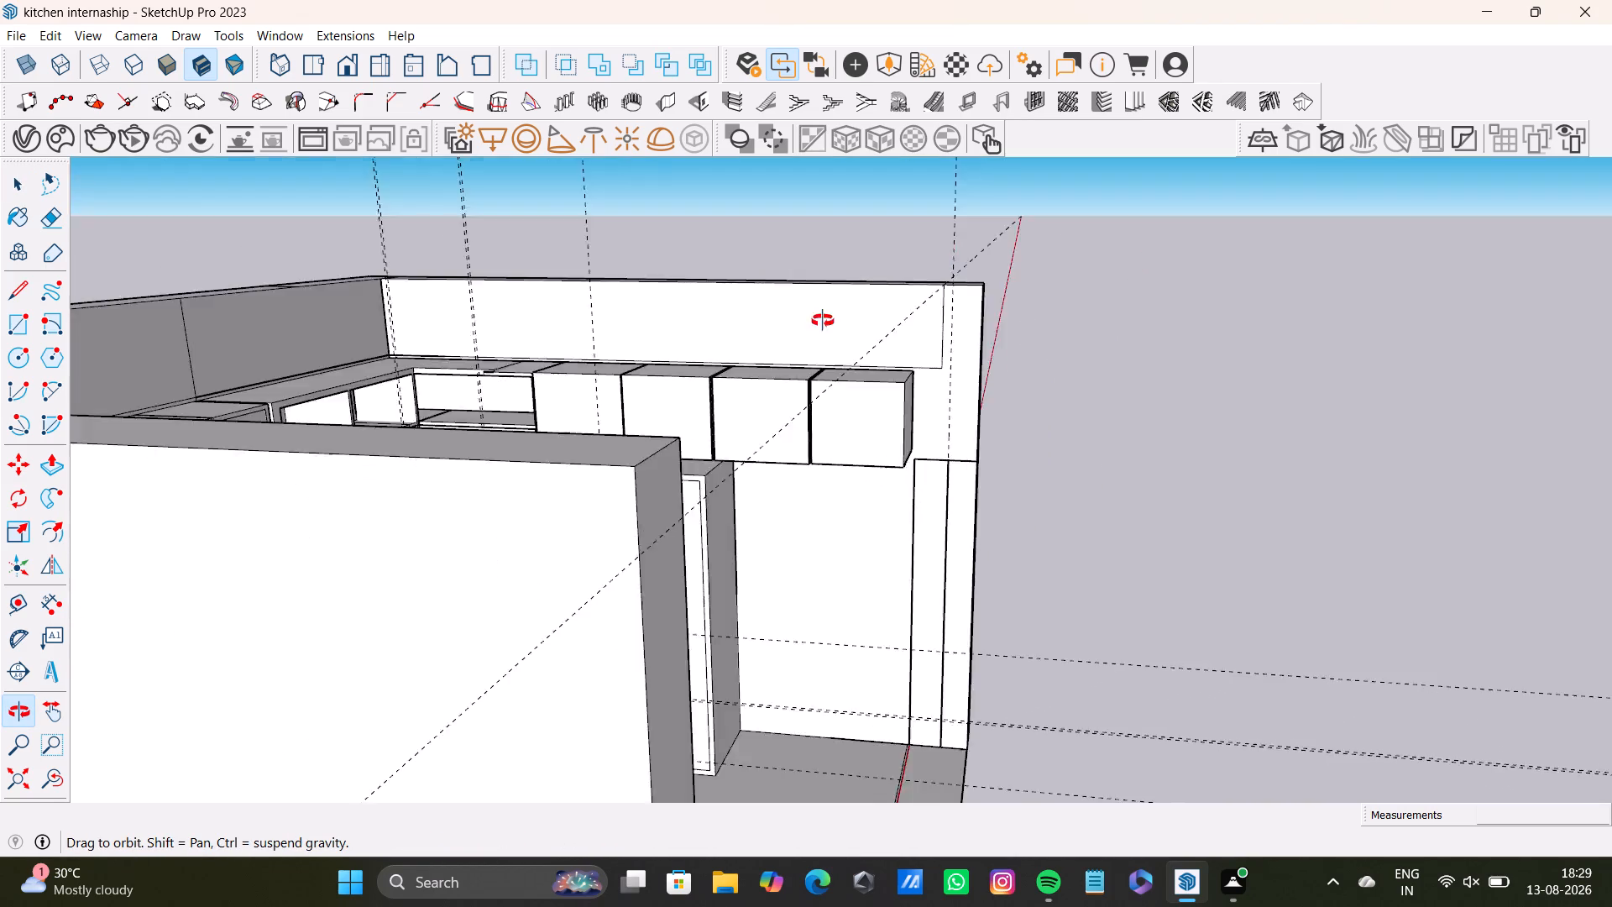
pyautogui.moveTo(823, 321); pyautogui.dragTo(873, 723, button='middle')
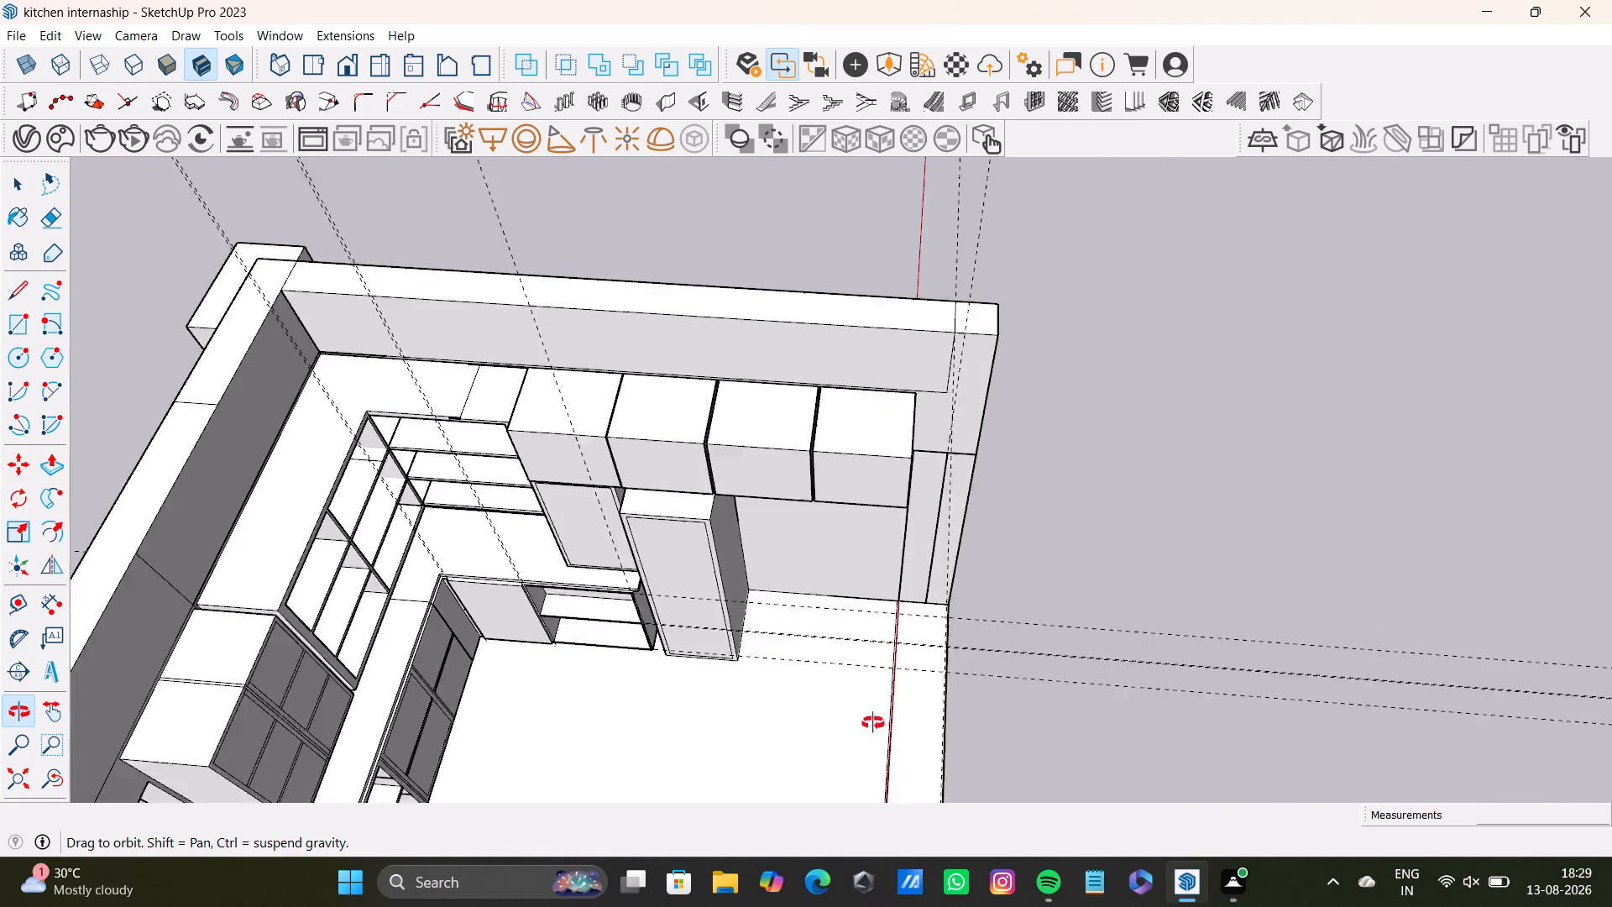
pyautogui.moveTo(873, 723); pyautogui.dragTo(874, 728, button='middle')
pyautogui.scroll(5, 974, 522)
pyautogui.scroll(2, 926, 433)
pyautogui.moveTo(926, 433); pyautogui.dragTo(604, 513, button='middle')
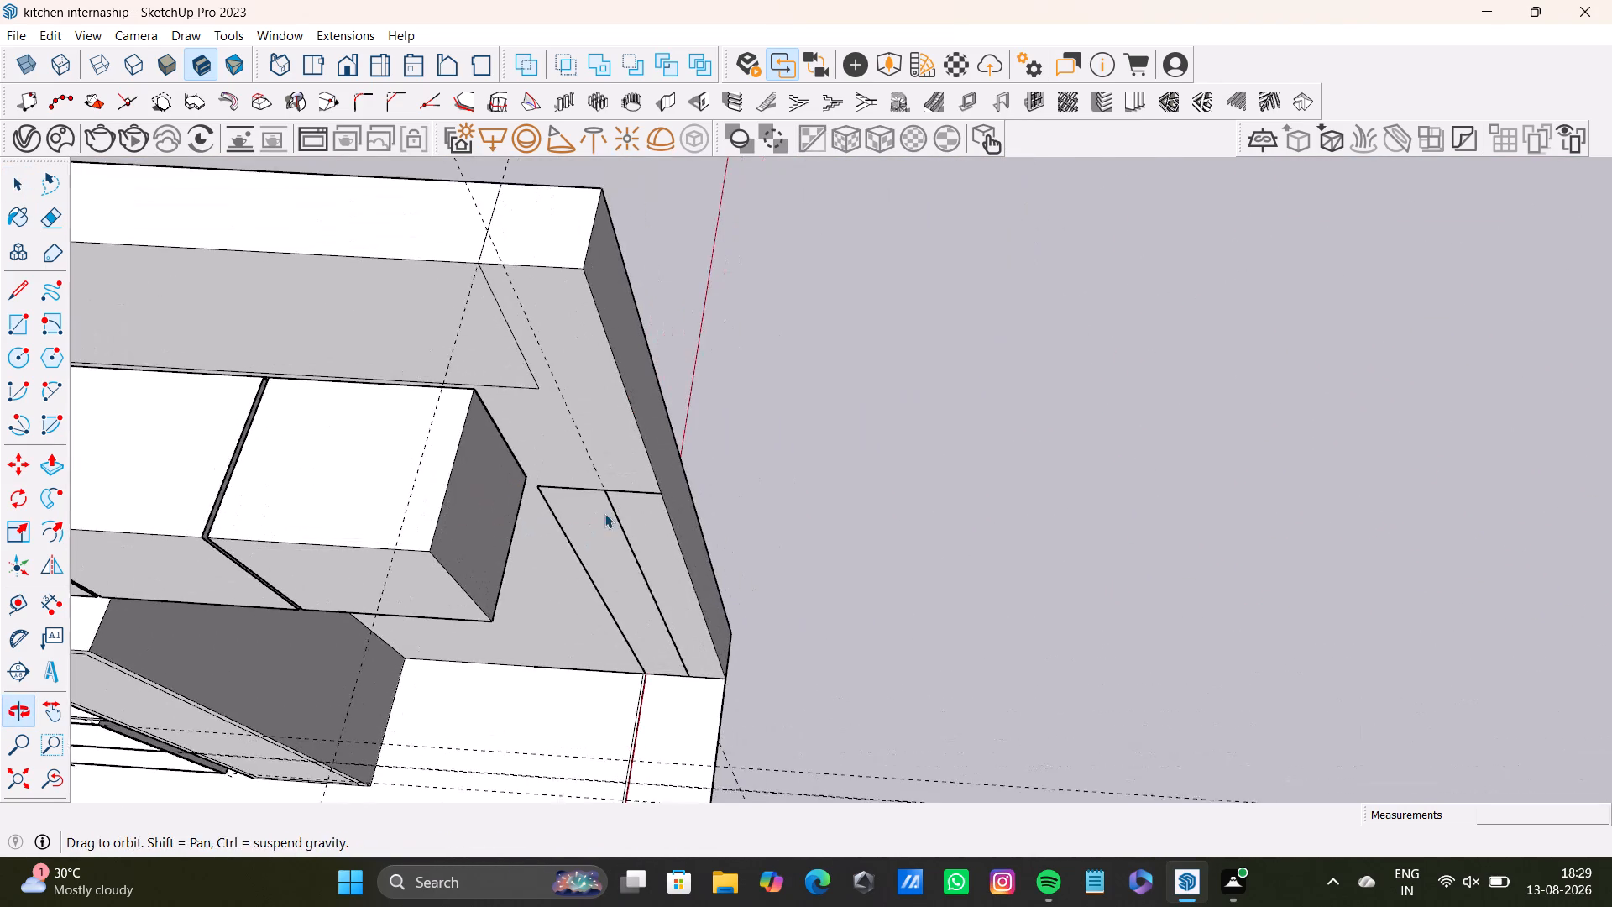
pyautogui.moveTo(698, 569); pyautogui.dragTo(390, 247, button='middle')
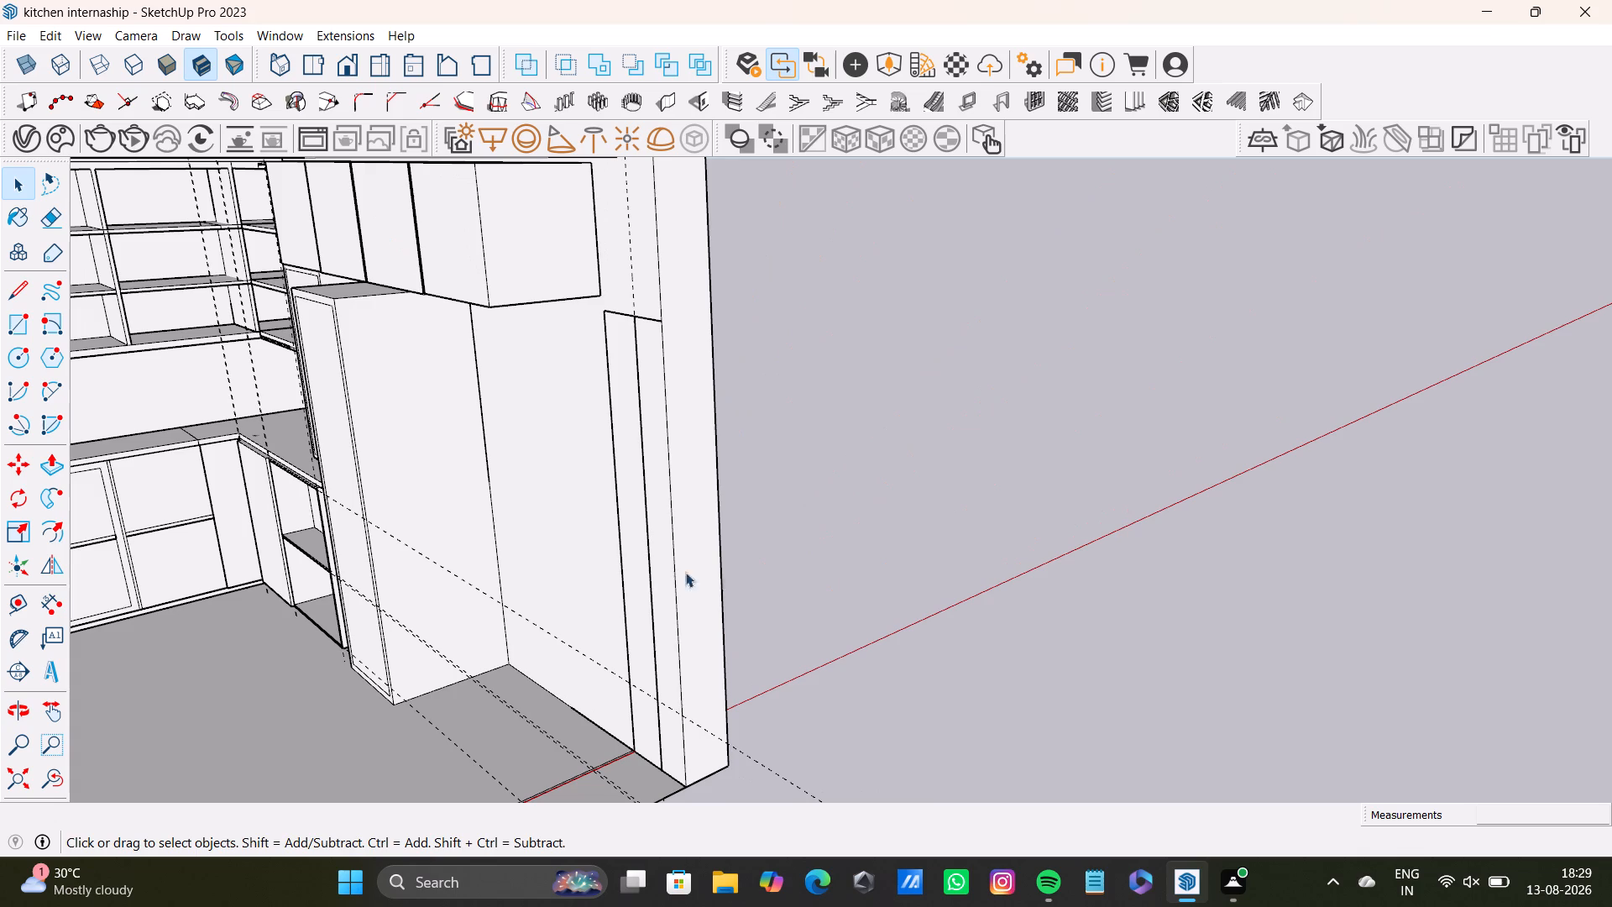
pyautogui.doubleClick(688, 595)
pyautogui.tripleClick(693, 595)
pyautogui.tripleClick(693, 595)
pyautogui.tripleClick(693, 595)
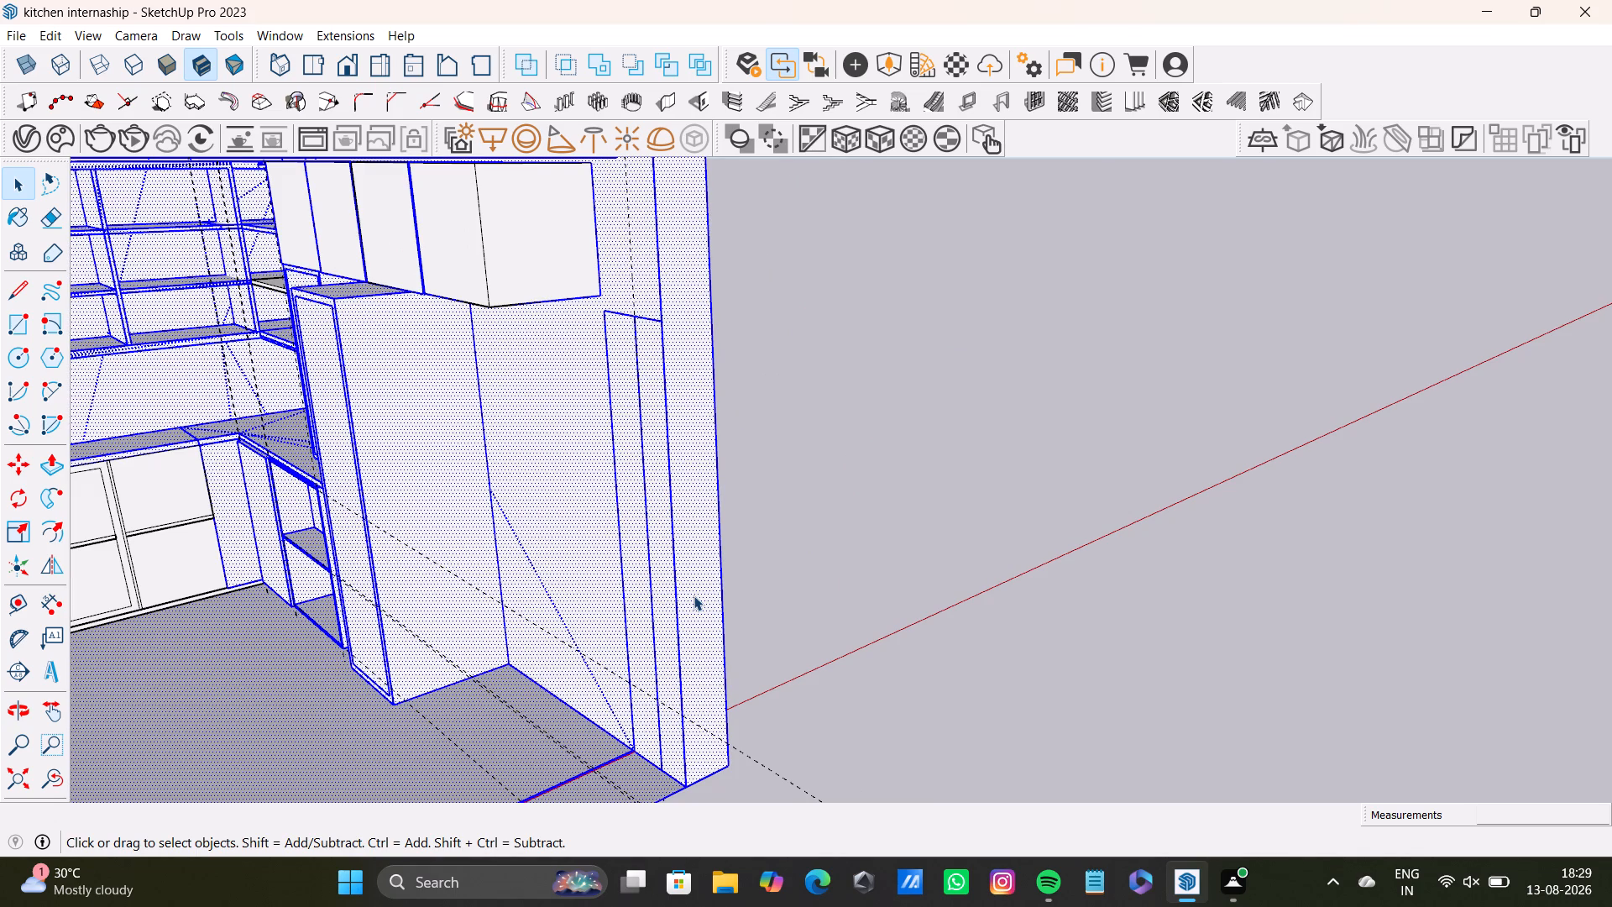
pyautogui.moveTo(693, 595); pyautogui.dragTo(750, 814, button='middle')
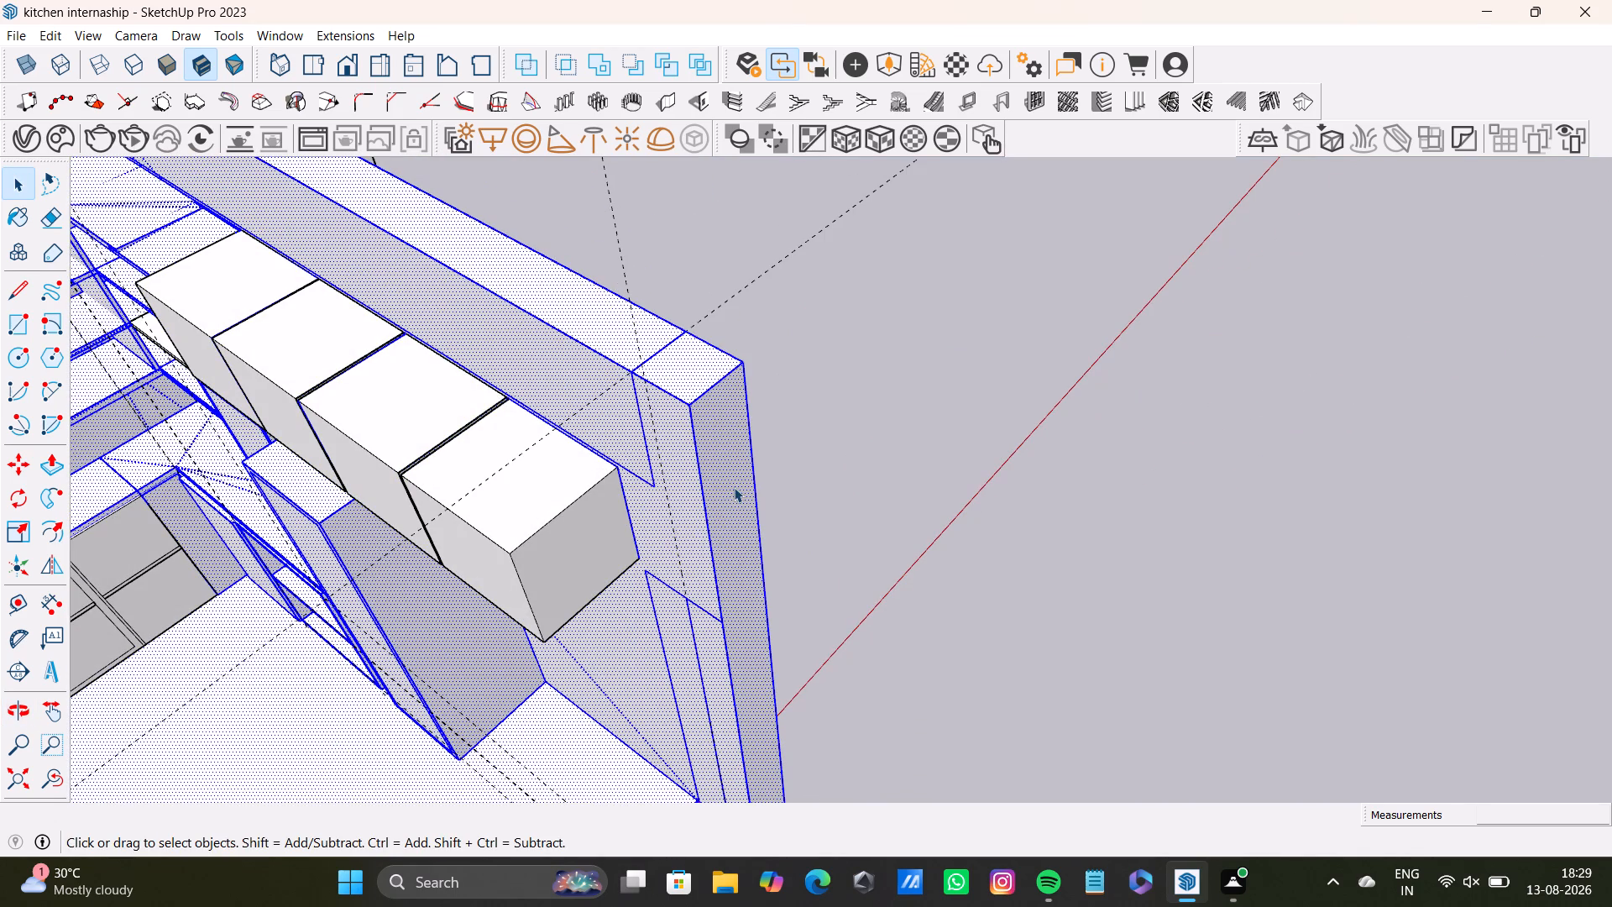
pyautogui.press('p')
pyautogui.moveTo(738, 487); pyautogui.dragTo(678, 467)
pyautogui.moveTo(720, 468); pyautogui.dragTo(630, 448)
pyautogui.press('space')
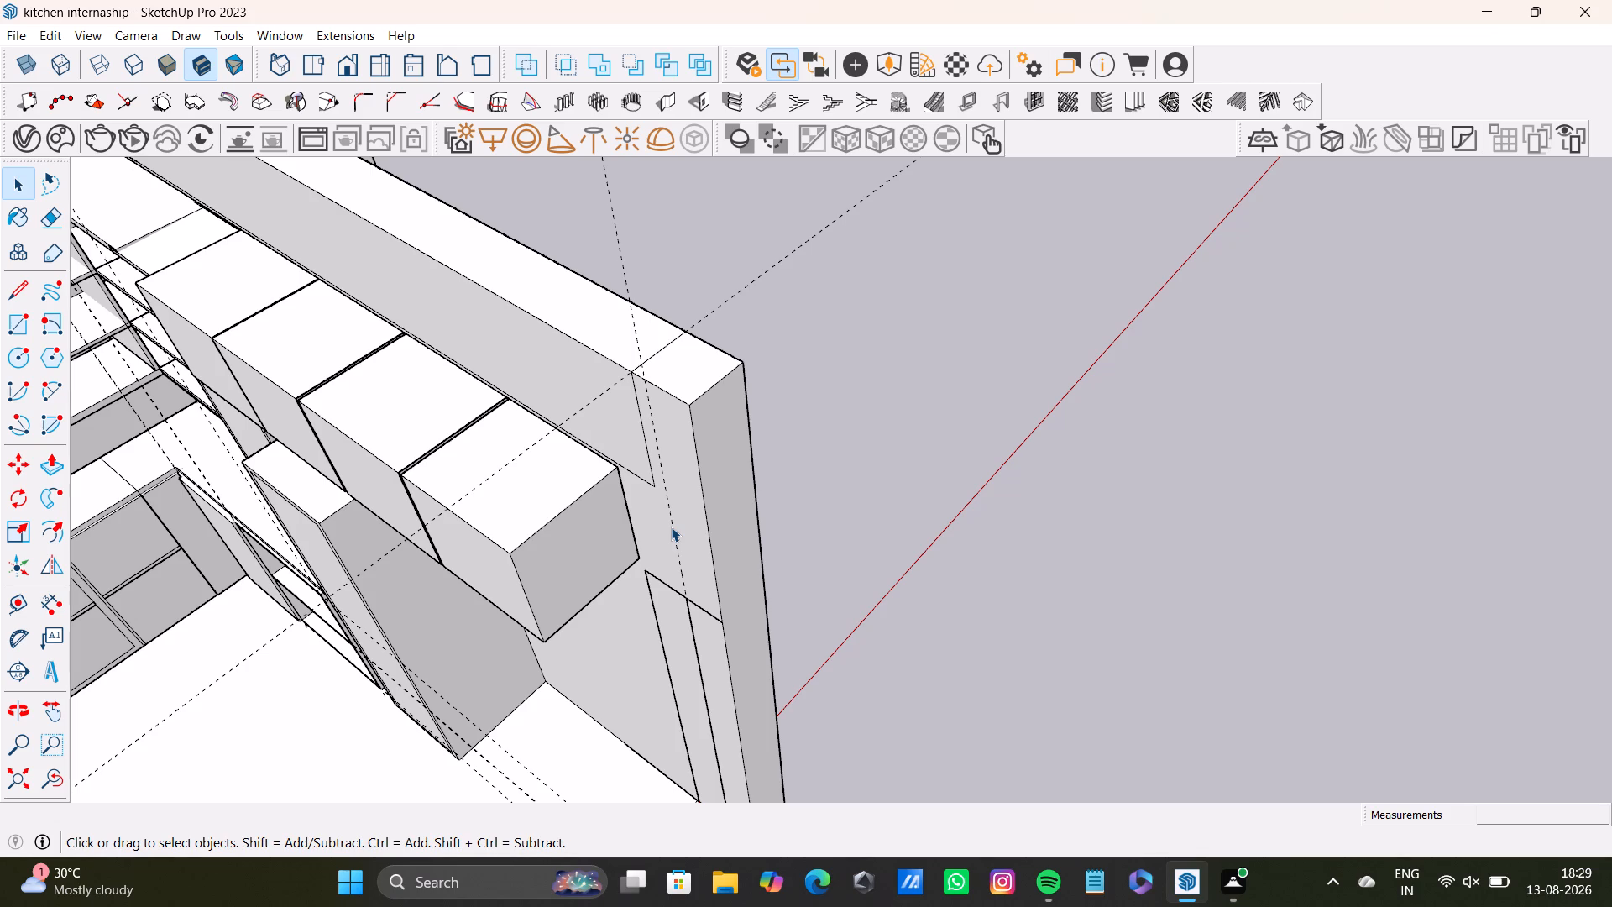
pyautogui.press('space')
# Delete the vertical edge that divides the narrow strip on the wall beside the last upper cabinet.
pyautogui.scroll(-20, 489, 370)
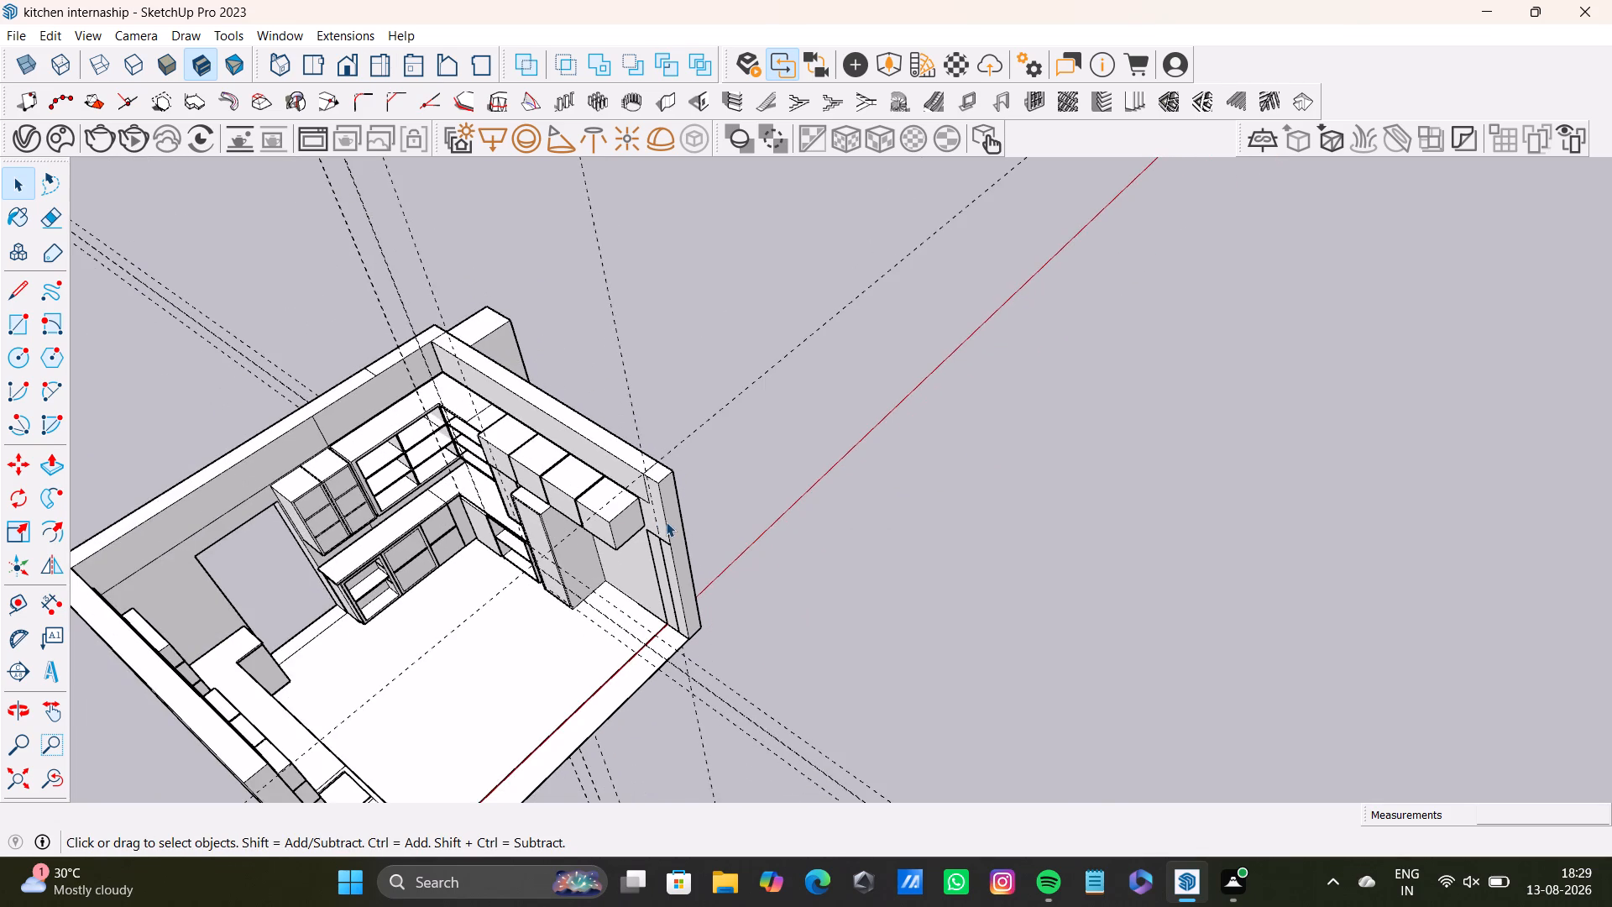
pyautogui.keyDown('shift'); pyautogui.moveTo(666, 522); pyautogui.dragTo(856, 516, button='middle'); pyautogui.keyUp('shift')
pyautogui.scroll(9, 819, 543)
pyautogui.keyDown('shift'); pyautogui.moveTo(813, 469); pyautogui.dragTo(830, 359, button='middle'); pyautogui.keyUp('shift')
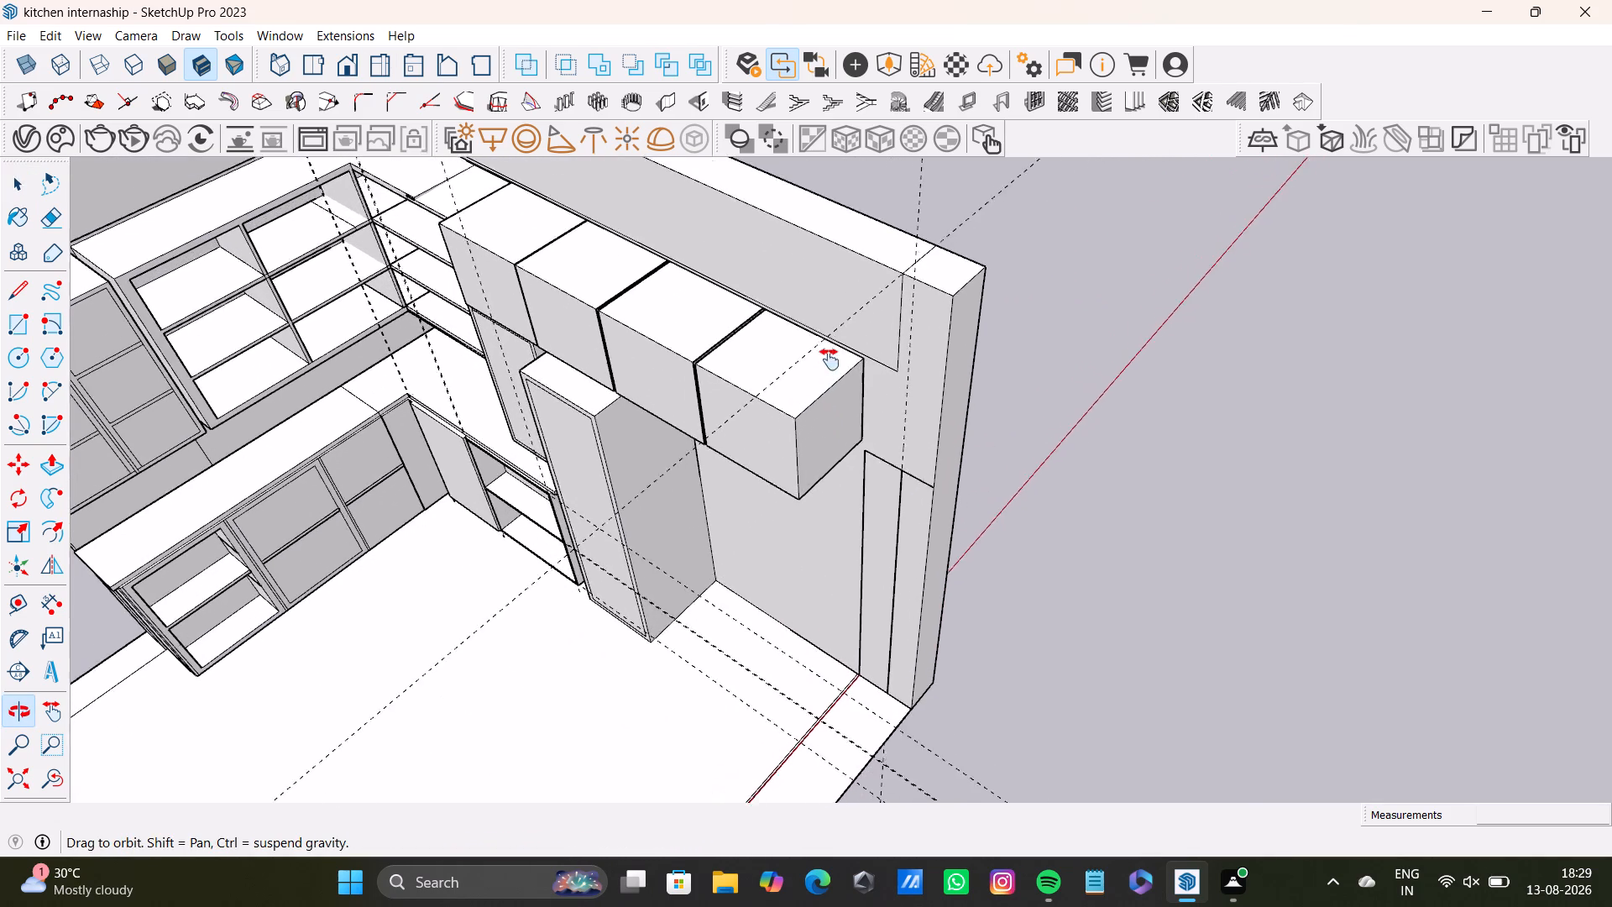
pyautogui.keyDown('shift'); pyautogui.moveTo(830, 359); pyautogui.dragTo(808, 497, button='middle'); pyautogui.keyUp('shift')
pyautogui.moveTo(828, 514); pyautogui.dragTo(864, 339, button='middle')
pyautogui.moveTo(857, 371); pyautogui.dragTo(833, 558, button='middle')
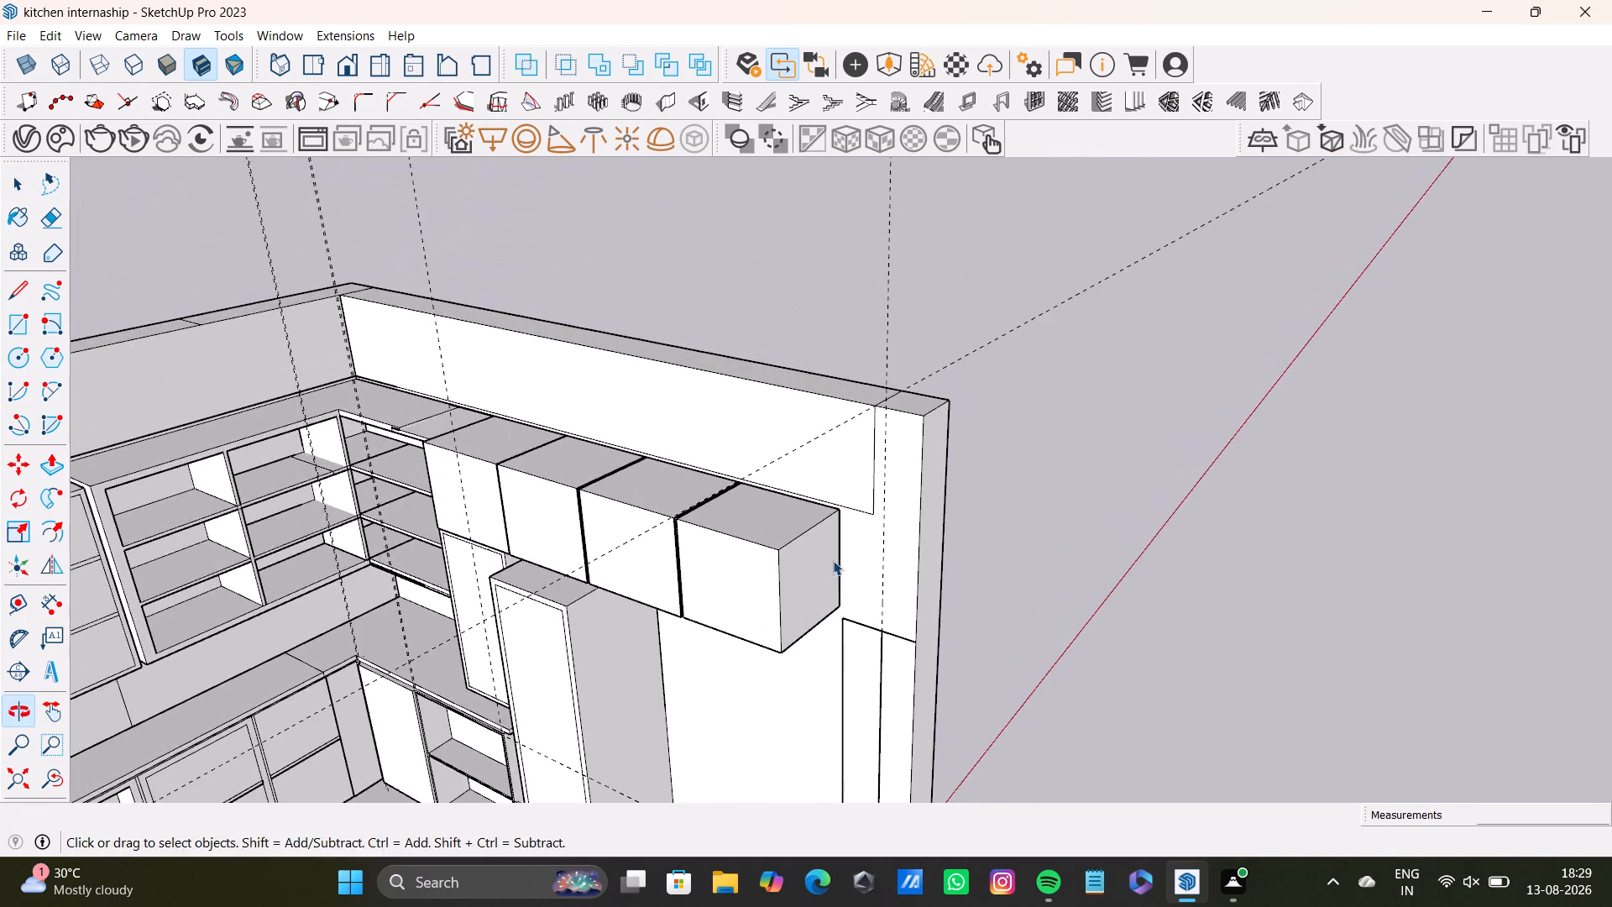
pyautogui.moveTo(833, 560); pyautogui.dragTo(845, 414, button='middle')
pyautogui.scroll(2, 882, 537)
pyautogui.moveTo(882, 533); pyautogui.dragTo(991, 527, button='middle')
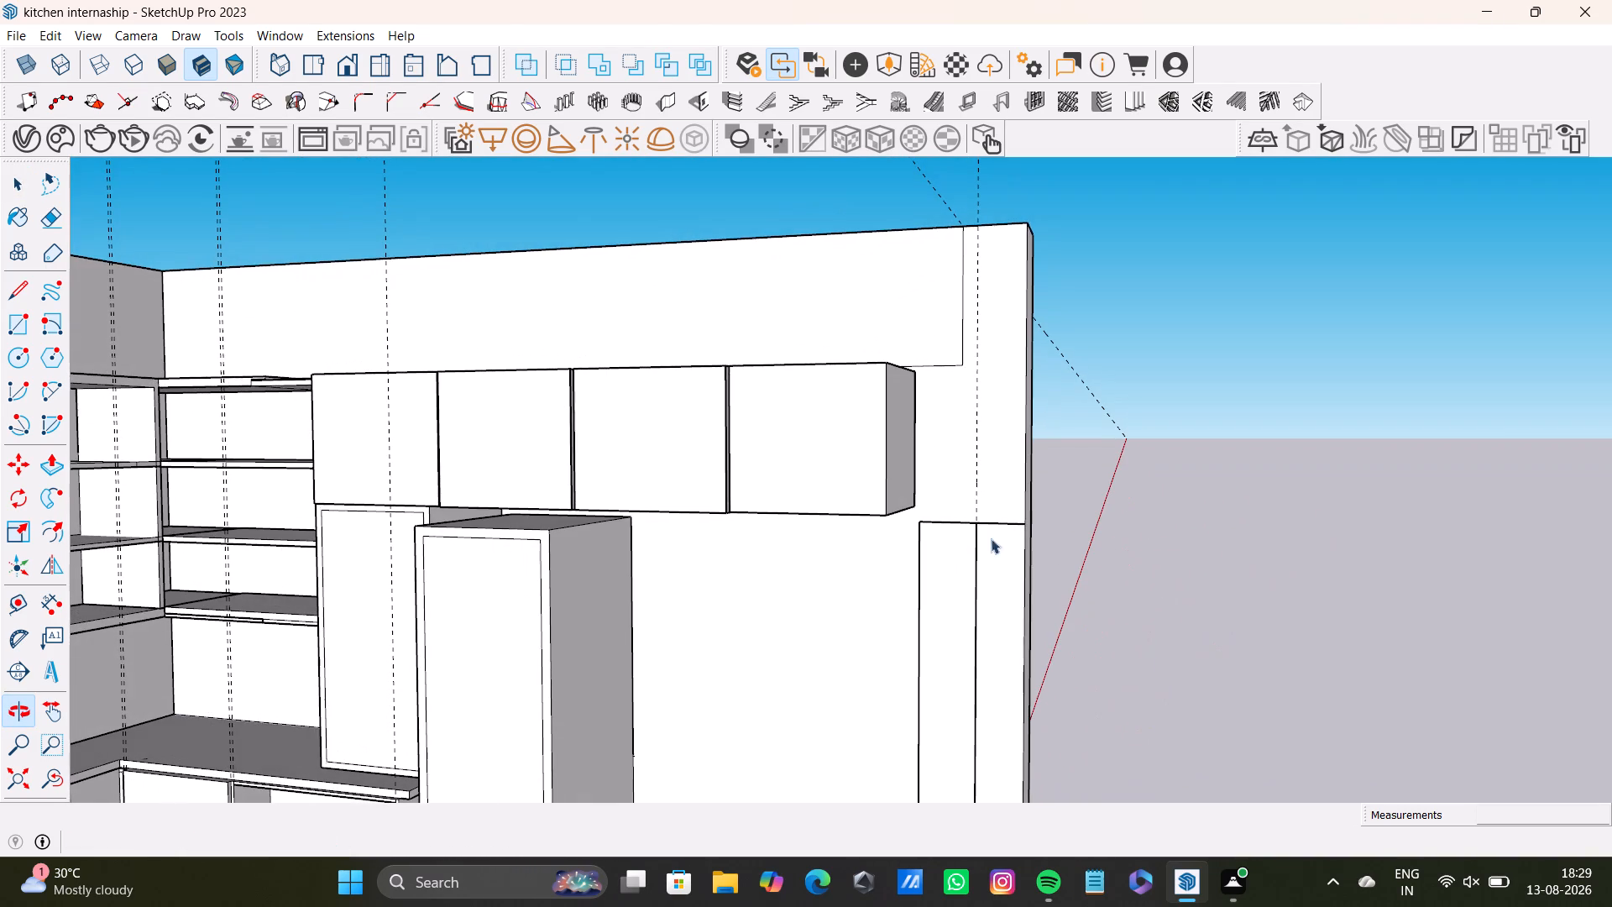
pyautogui.click(981, 602)
pyautogui.click(971, 616)
pyautogui.click(976, 621)
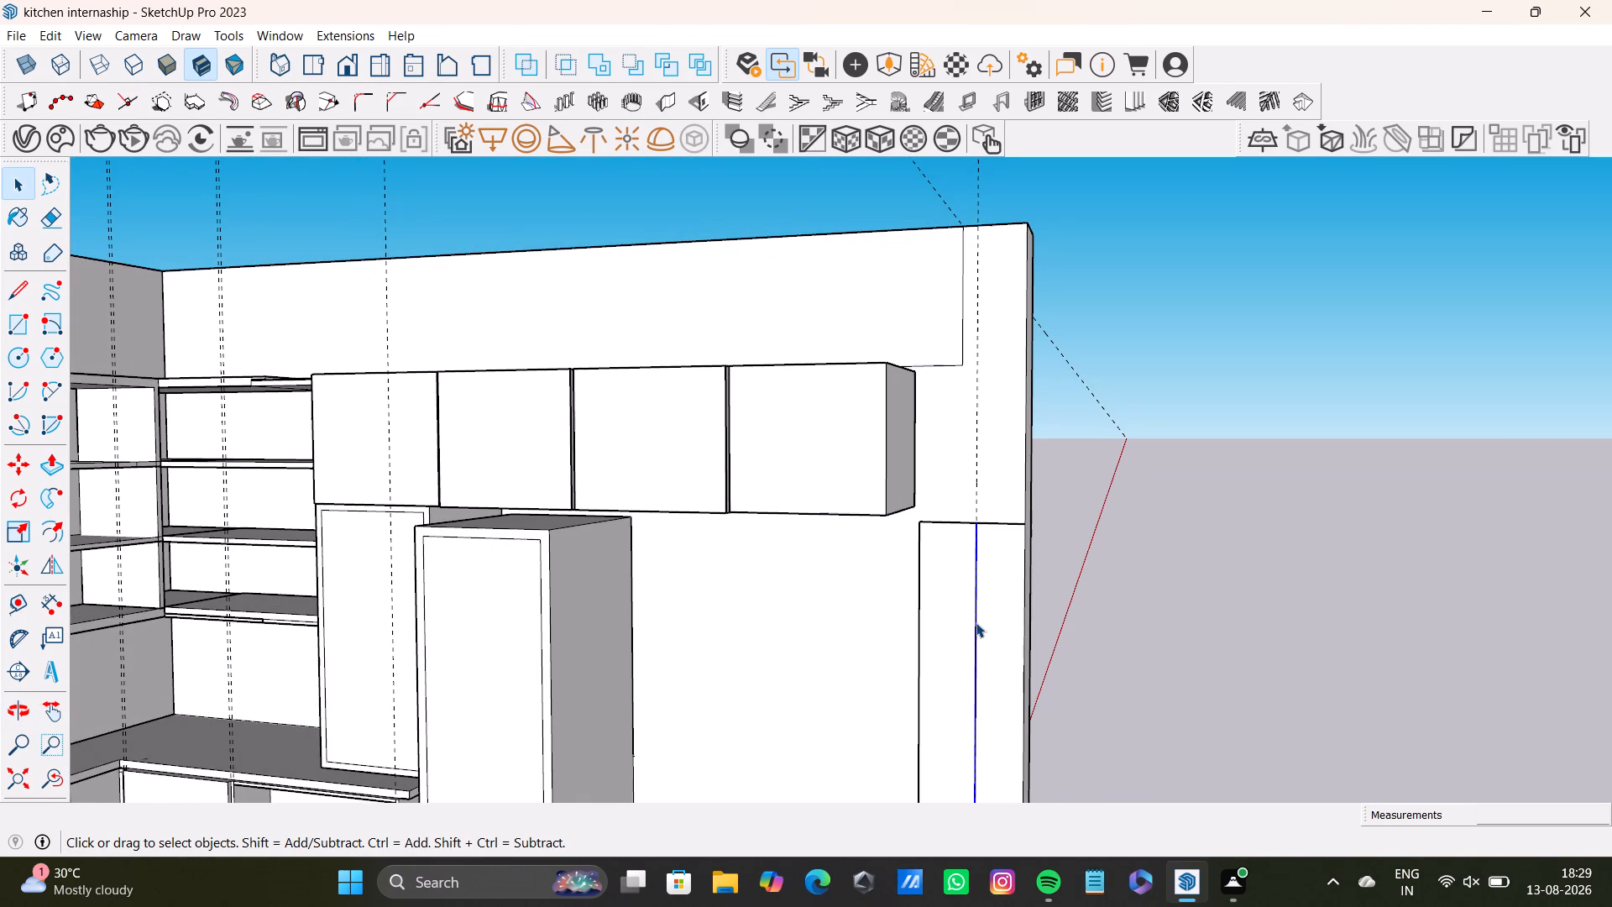
pyautogui.press('Delete')
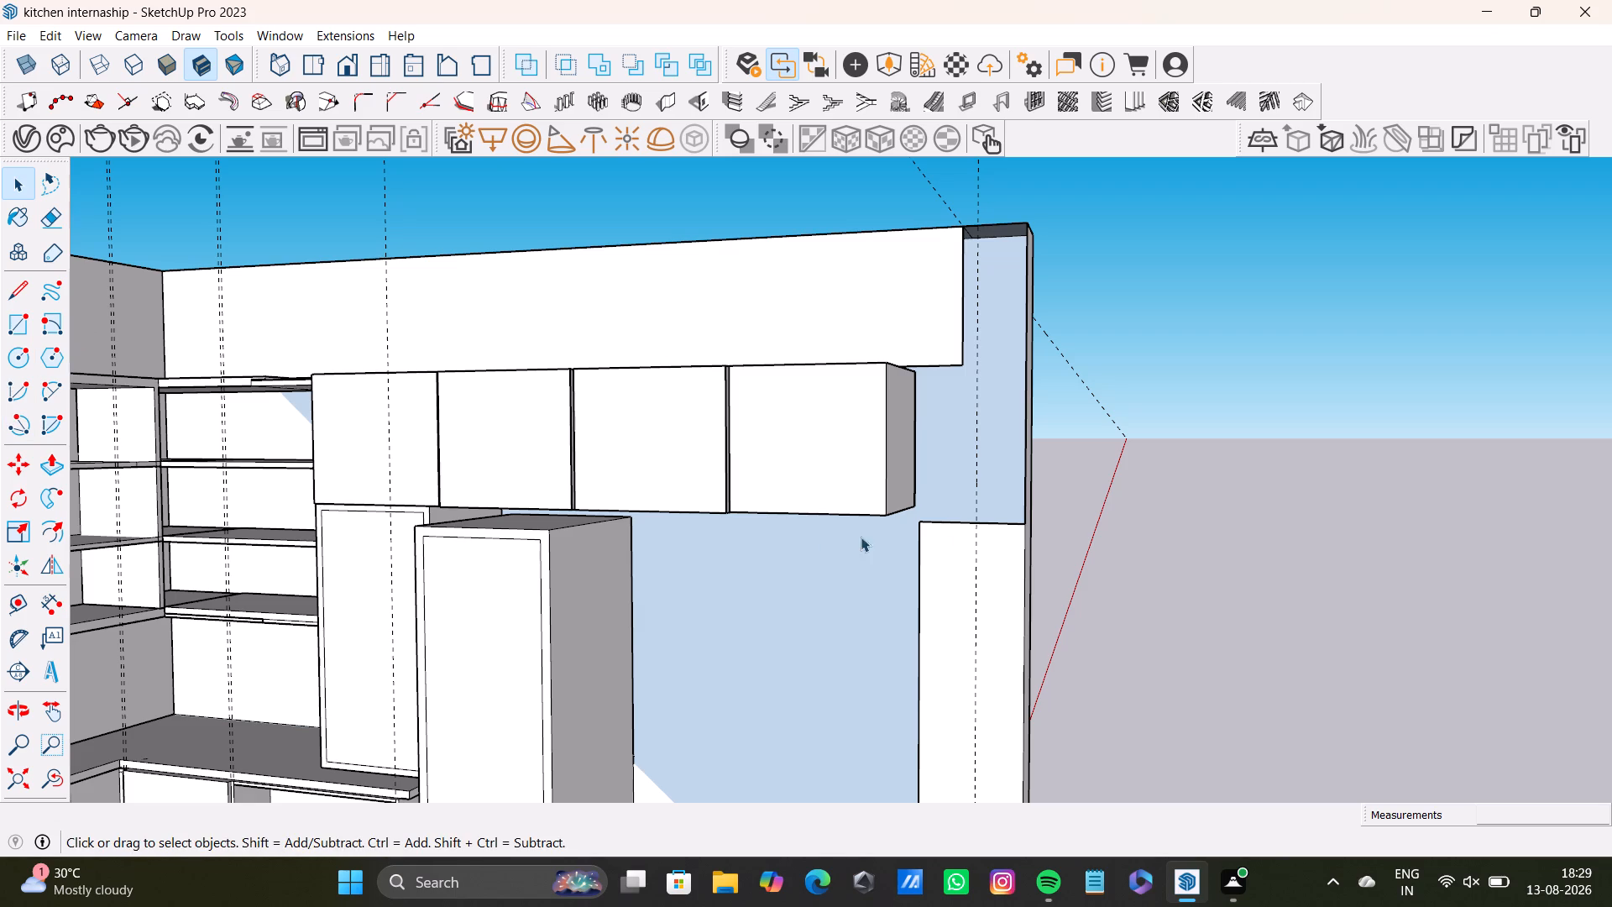
# Remove the narrow strip beside the last upper cabinet by deleting its face and its top and side edges.
pyautogui.click(1000, 575)
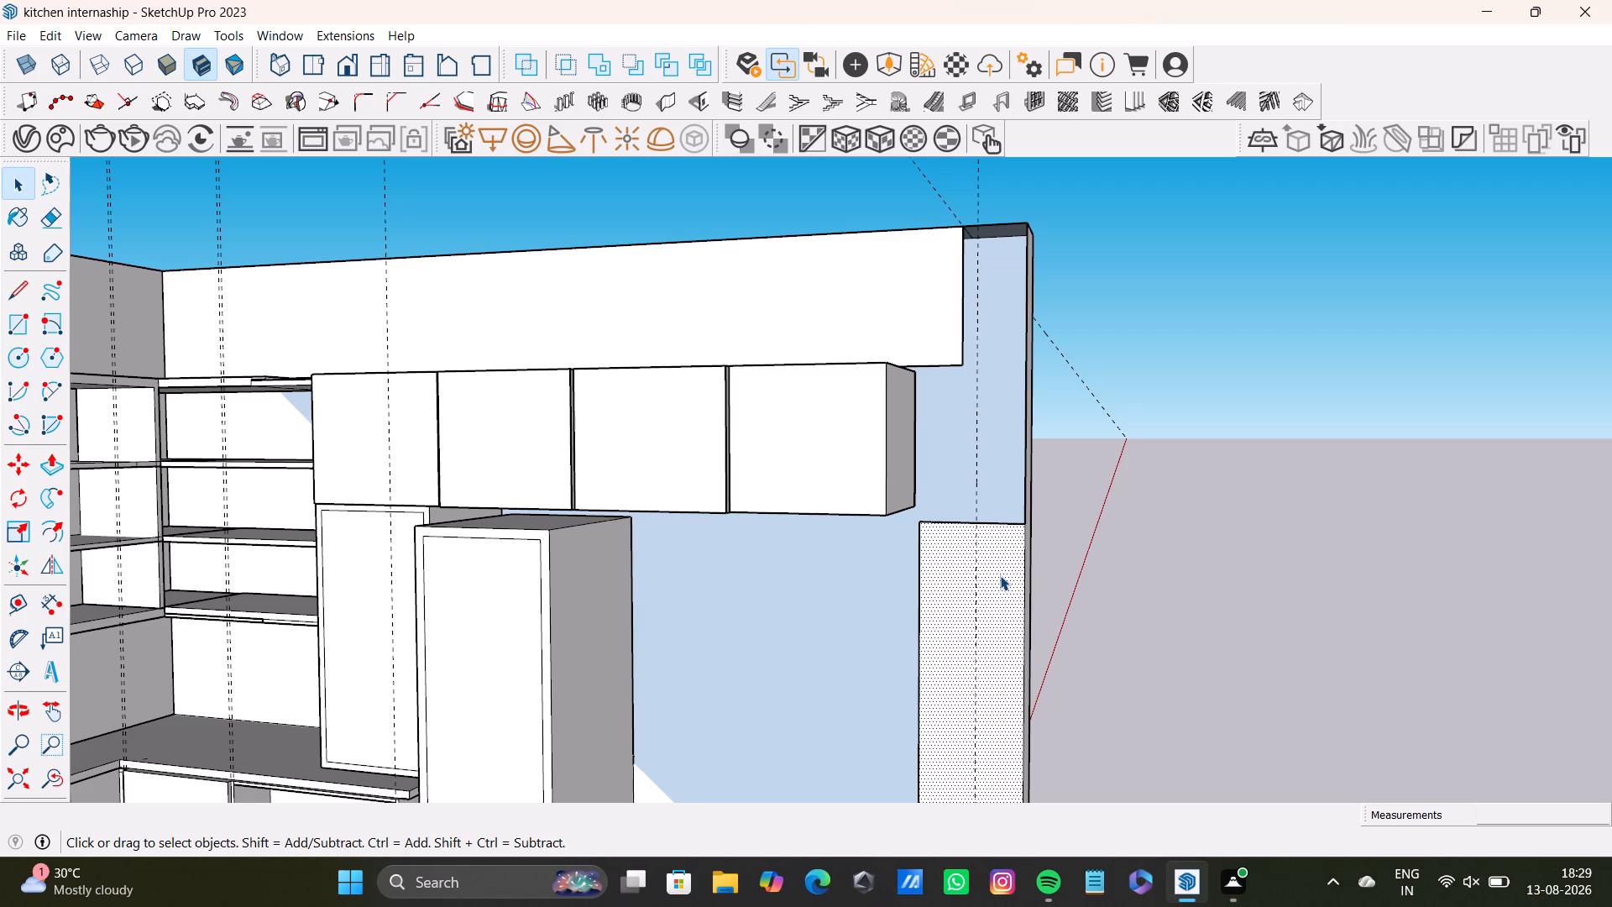
pyautogui.press('Delete')
pyautogui.click(1017, 528)
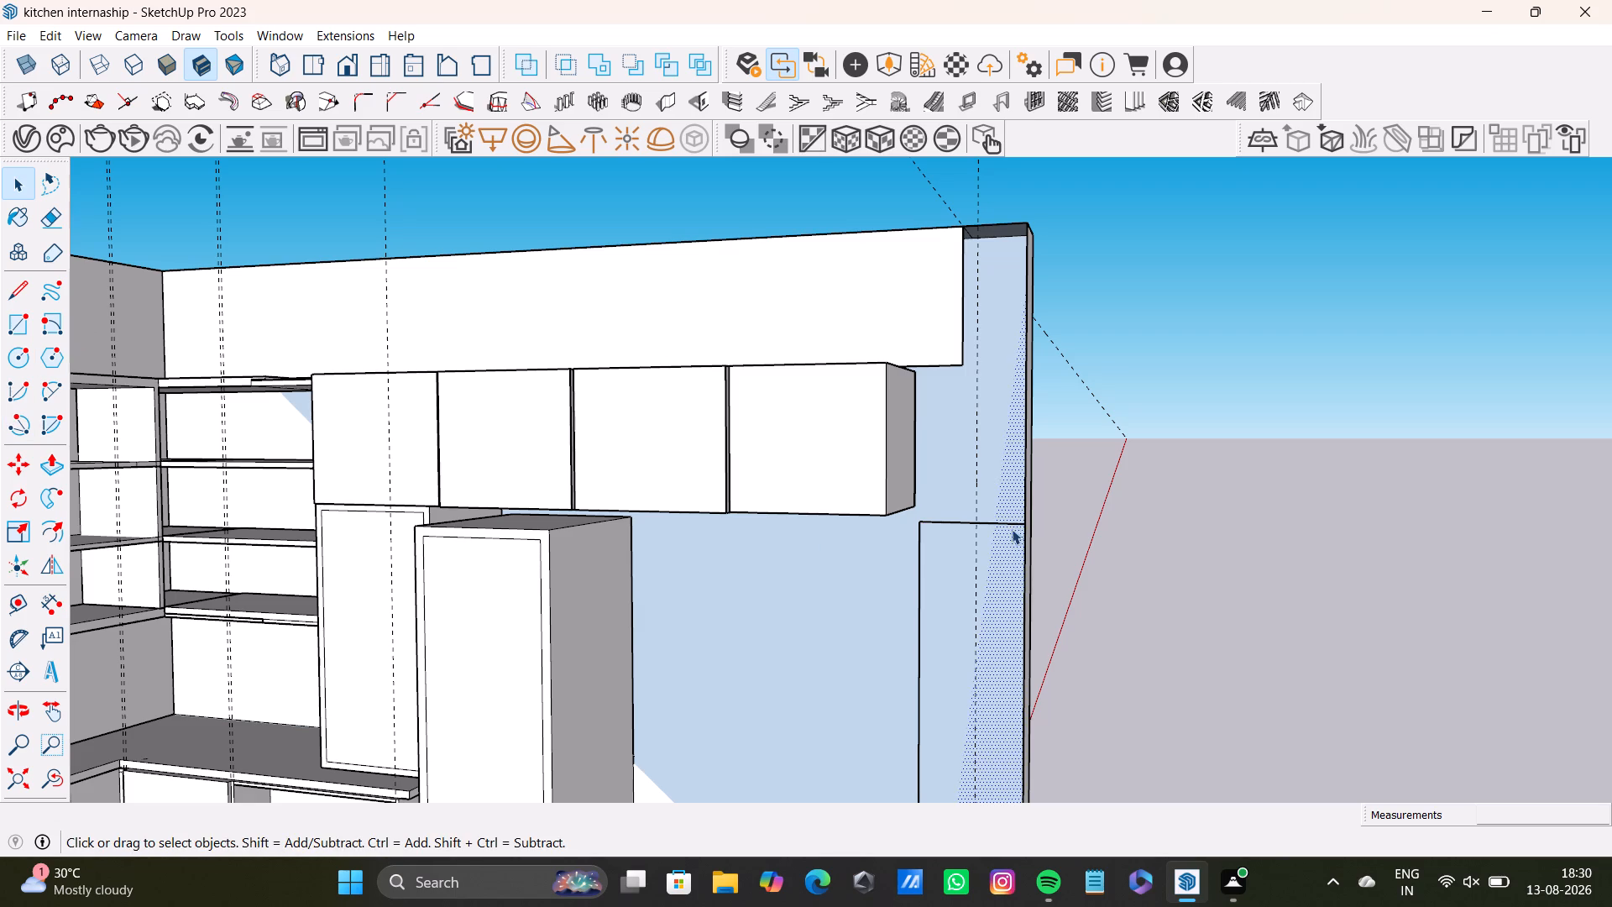
pyautogui.click(1007, 522)
pyautogui.press('Delete')
pyautogui.click(968, 522)
pyautogui.moveTo(979, 562); pyautogui.dragTo(939, 760, button='middle')
pyautogui.scroll(6, 950, 678)
pyautogui.click(1033, 550)
pyautogui.press('Delete')
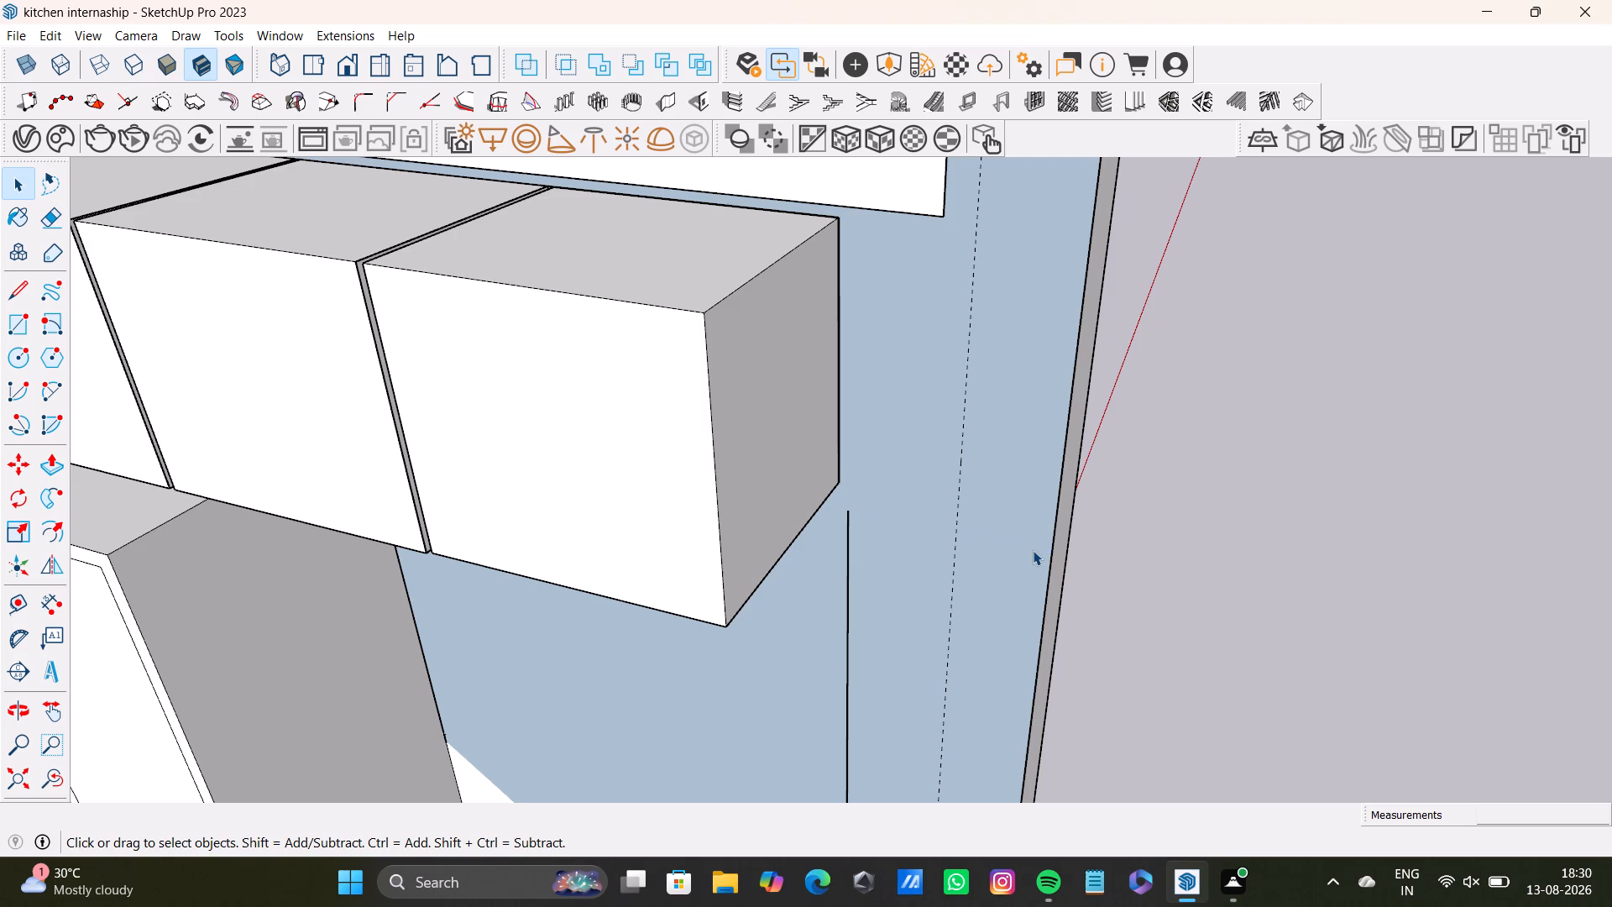
pyautogui.click(847, 637)
pyautogui.press('Delete')
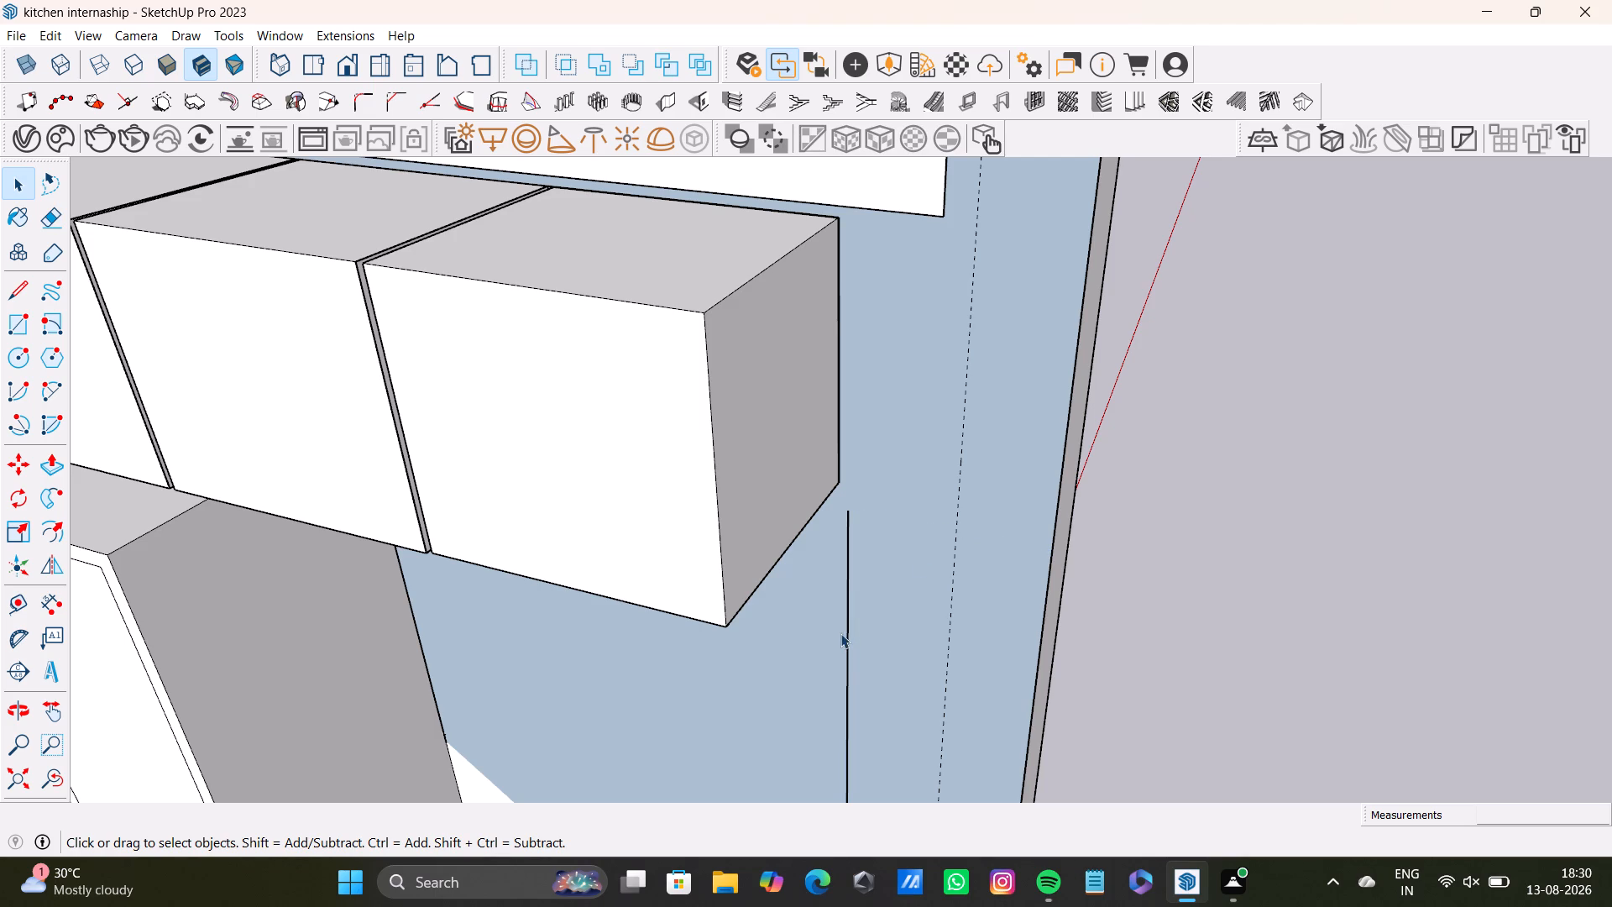
pyautogui.click(850, 646)
pyautogui.press('Delete')
# Delete the narrow end face of the wall beside the upper cabinets.
pyautogui.scroll(-9, 850, 600)
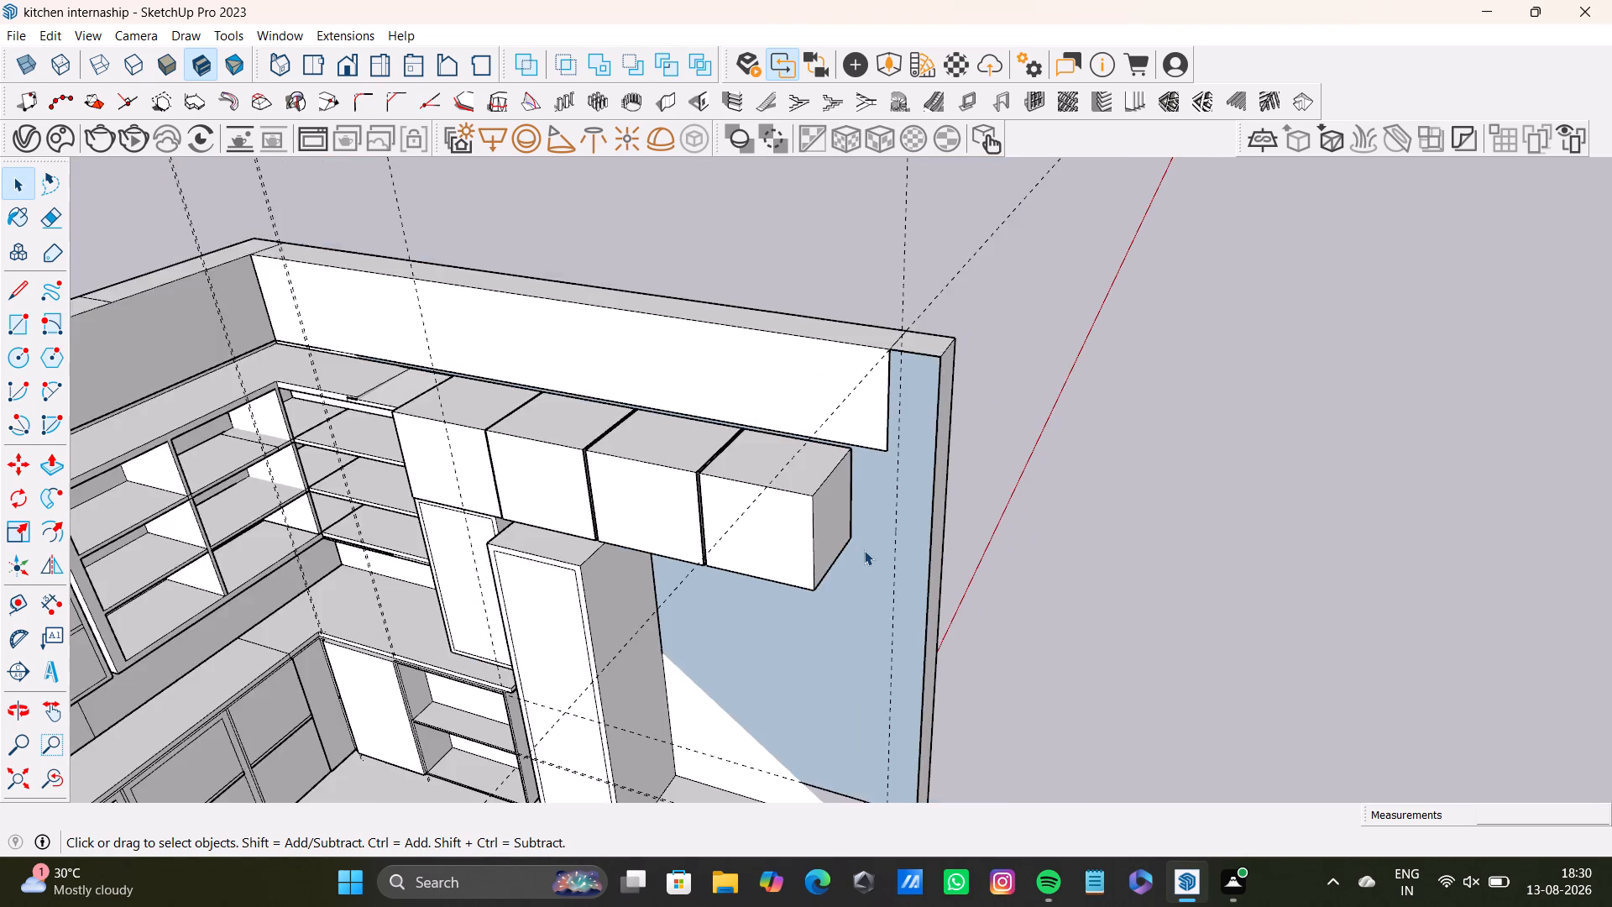
pyautogui.scroll(-3, 864, 550)
pyautogui.moveTo(874, 563); pyautogui.dragTo(881, 611, button='middle')
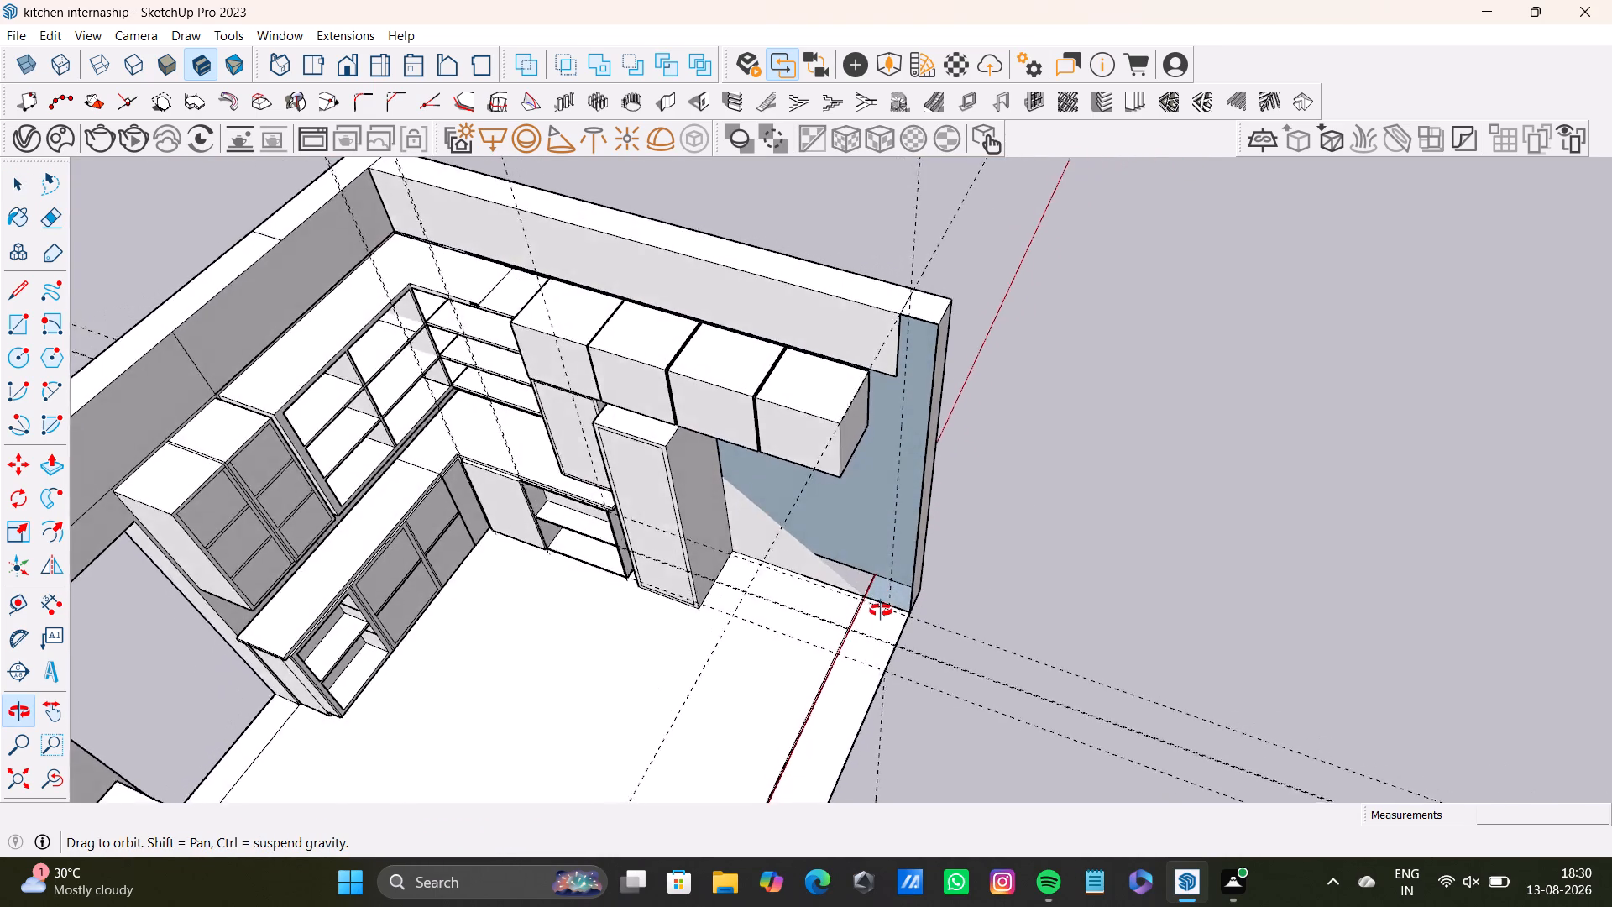
pyautogui.moveTo(881, 611); pyautogui.dragTo(762, 369, button='middle')
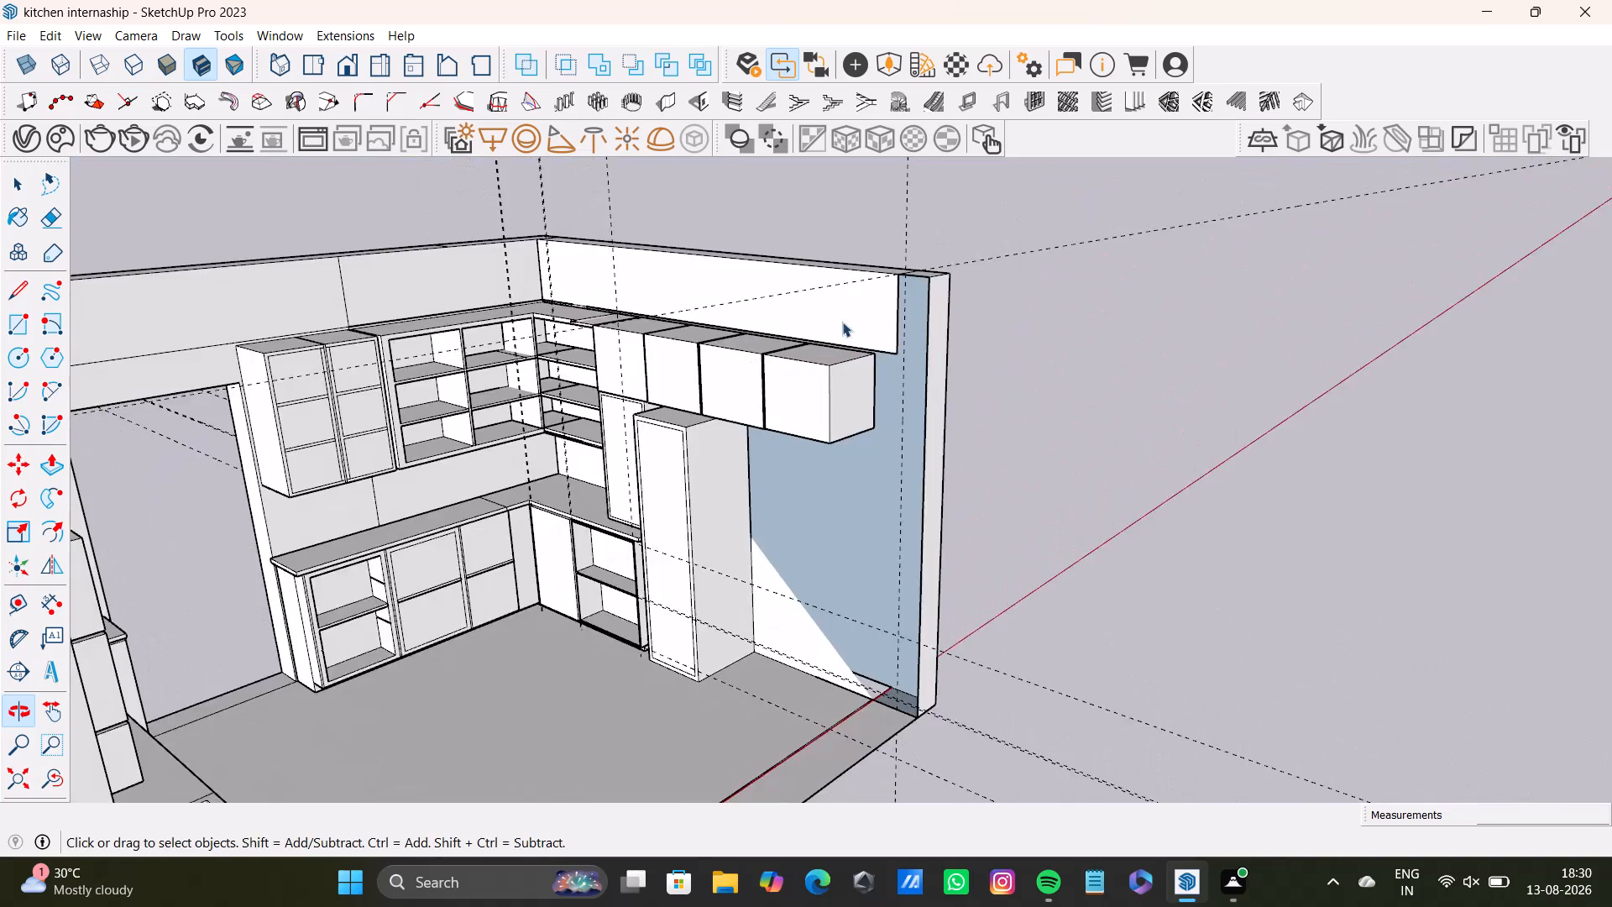
pyautogui.scroll(6, 843, 321)
pyautogui.moveTo(939, 327); pyautogui.dragTo(1001, 408, button='middle')
pyautogui.click(1064, 380)
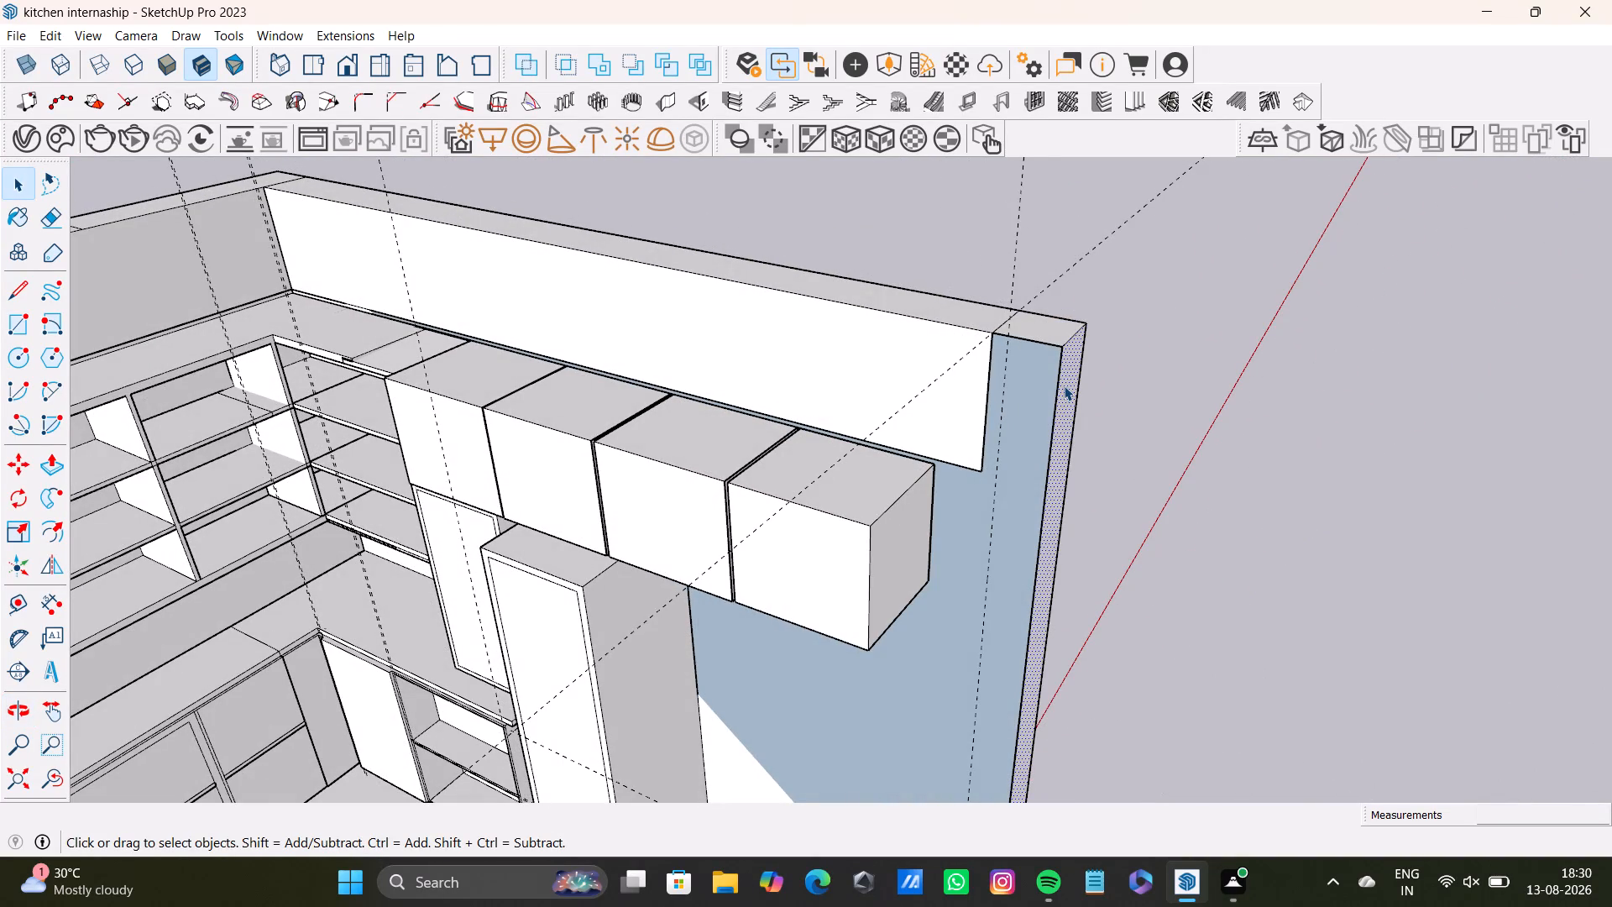
pyautogui.press('Delete')
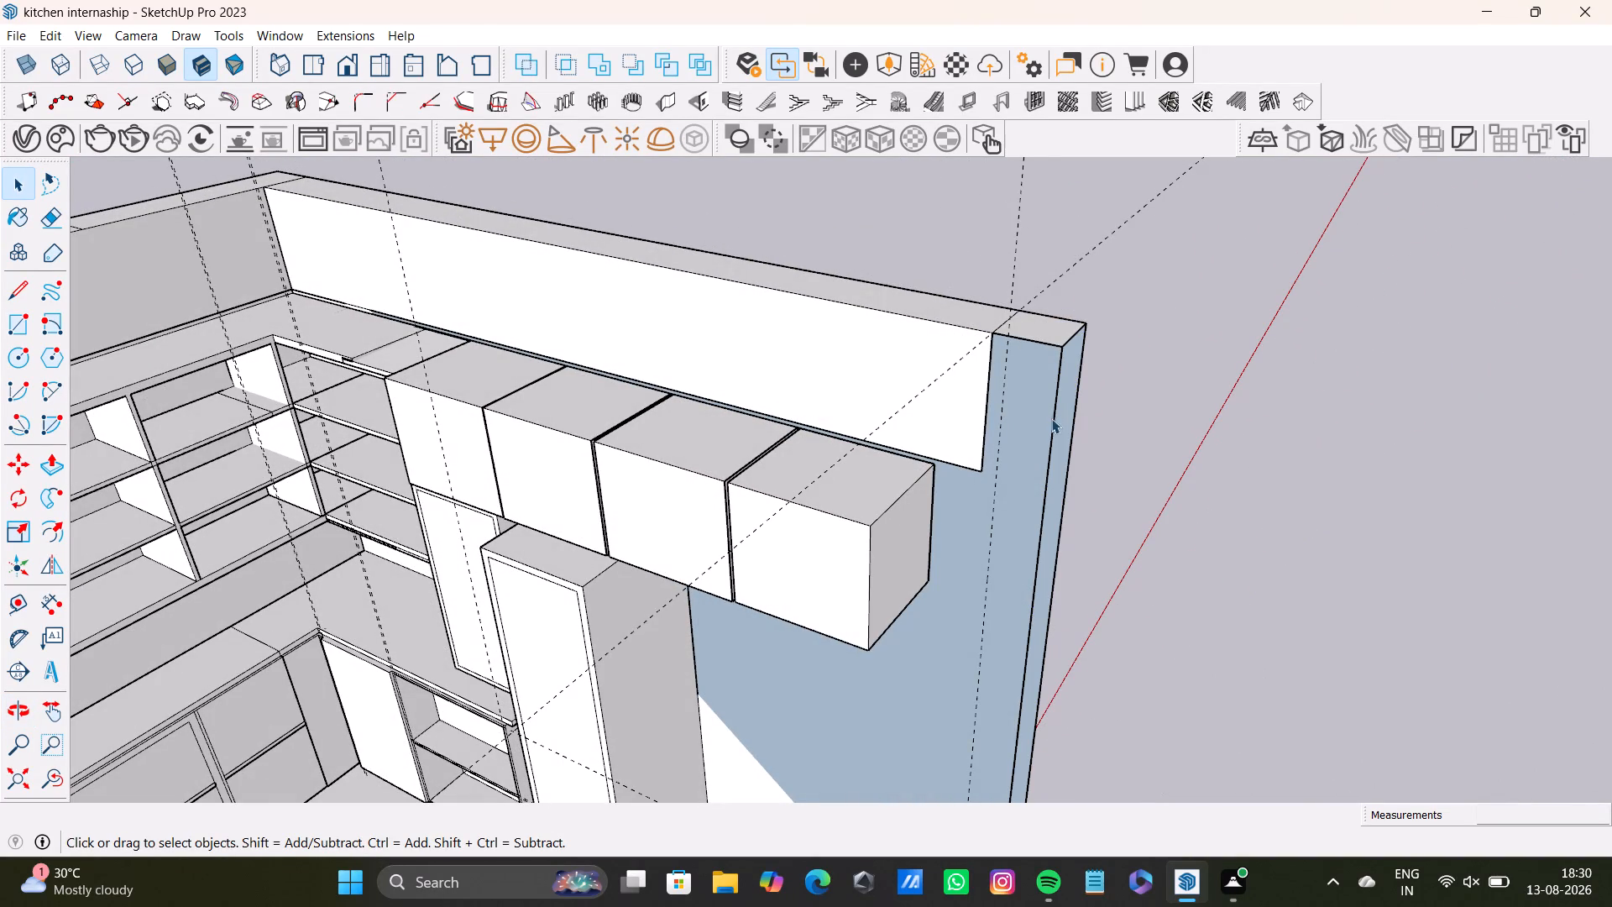
# Delete the upper segment of the inner vertical edge at the wall's open end.
pyautogui.click(1054, 438)
pyautogui.press('Delete')
# Delete the short leftover vertical edge near the bottom of the wall's open end.
pyautogui.click(1023, 658)
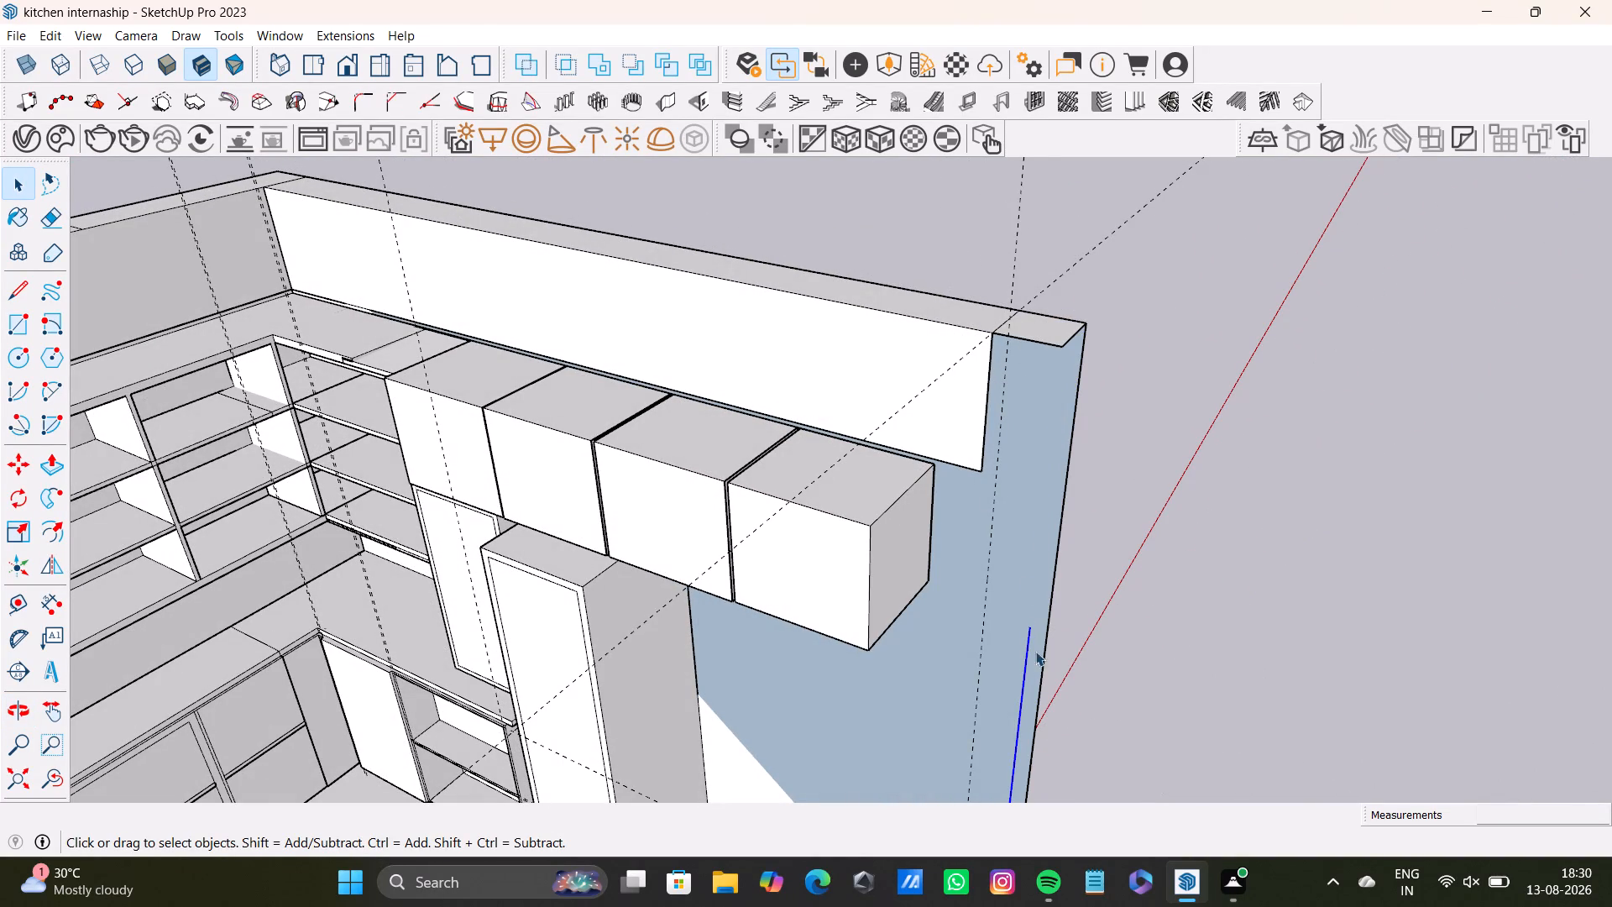
pyautogui.press('Delete')
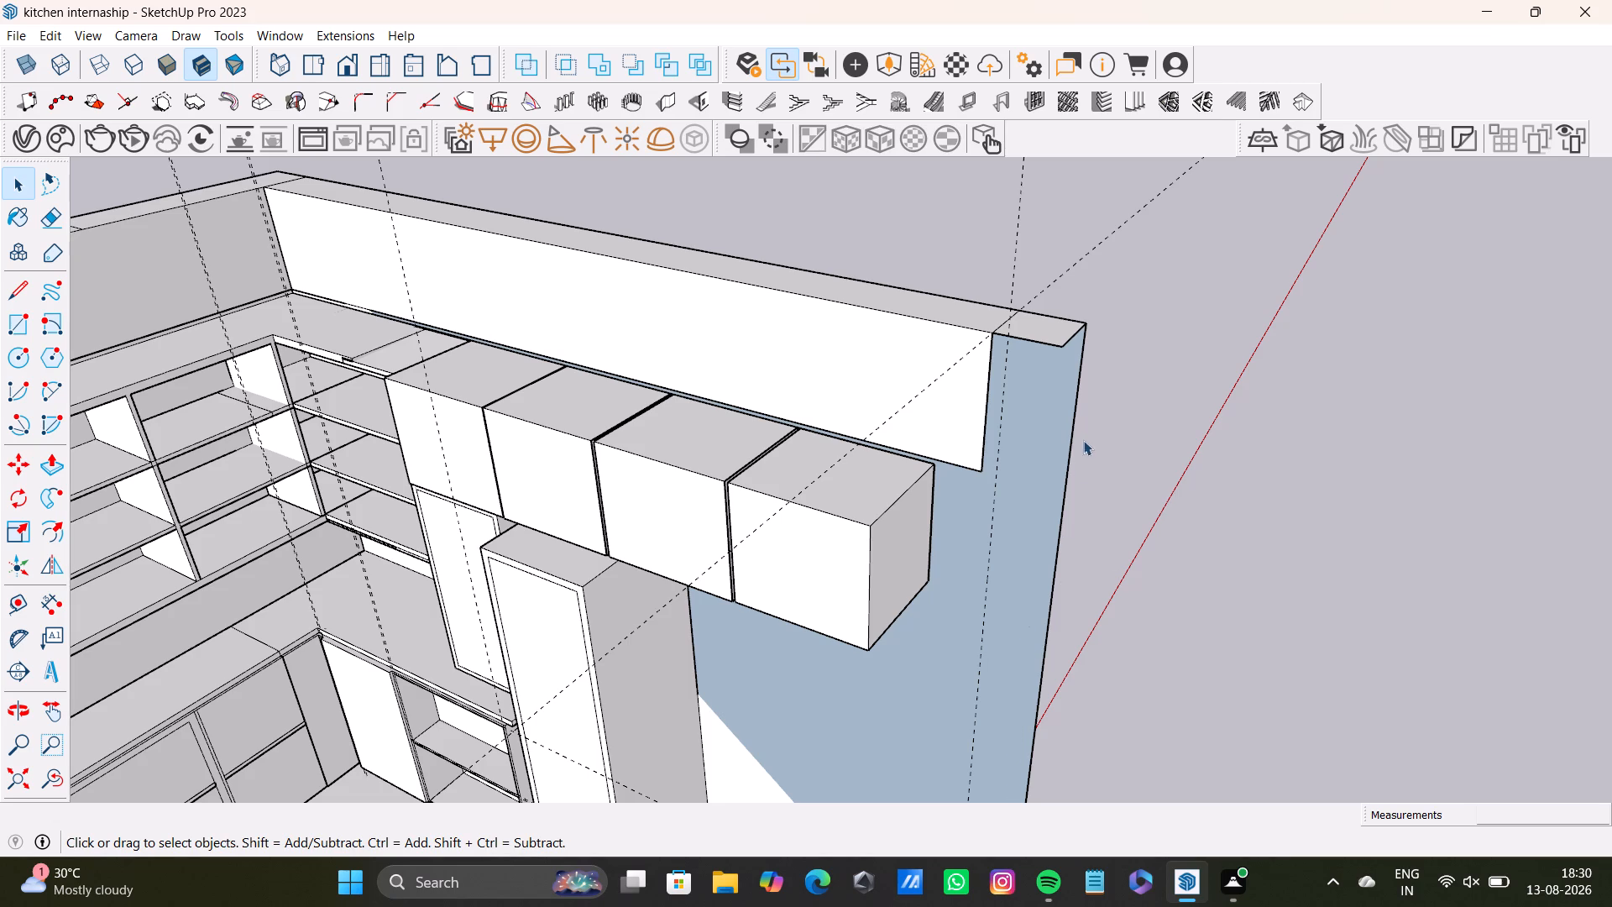
# Delete the inner wall face fragments at the wall's open end beside and below the last upper cabinet.
pyautogui.click(1058, 463)
pyautogui.moveTo(1006, 469); pyautogui.dragTo(470, 544, button='middle')
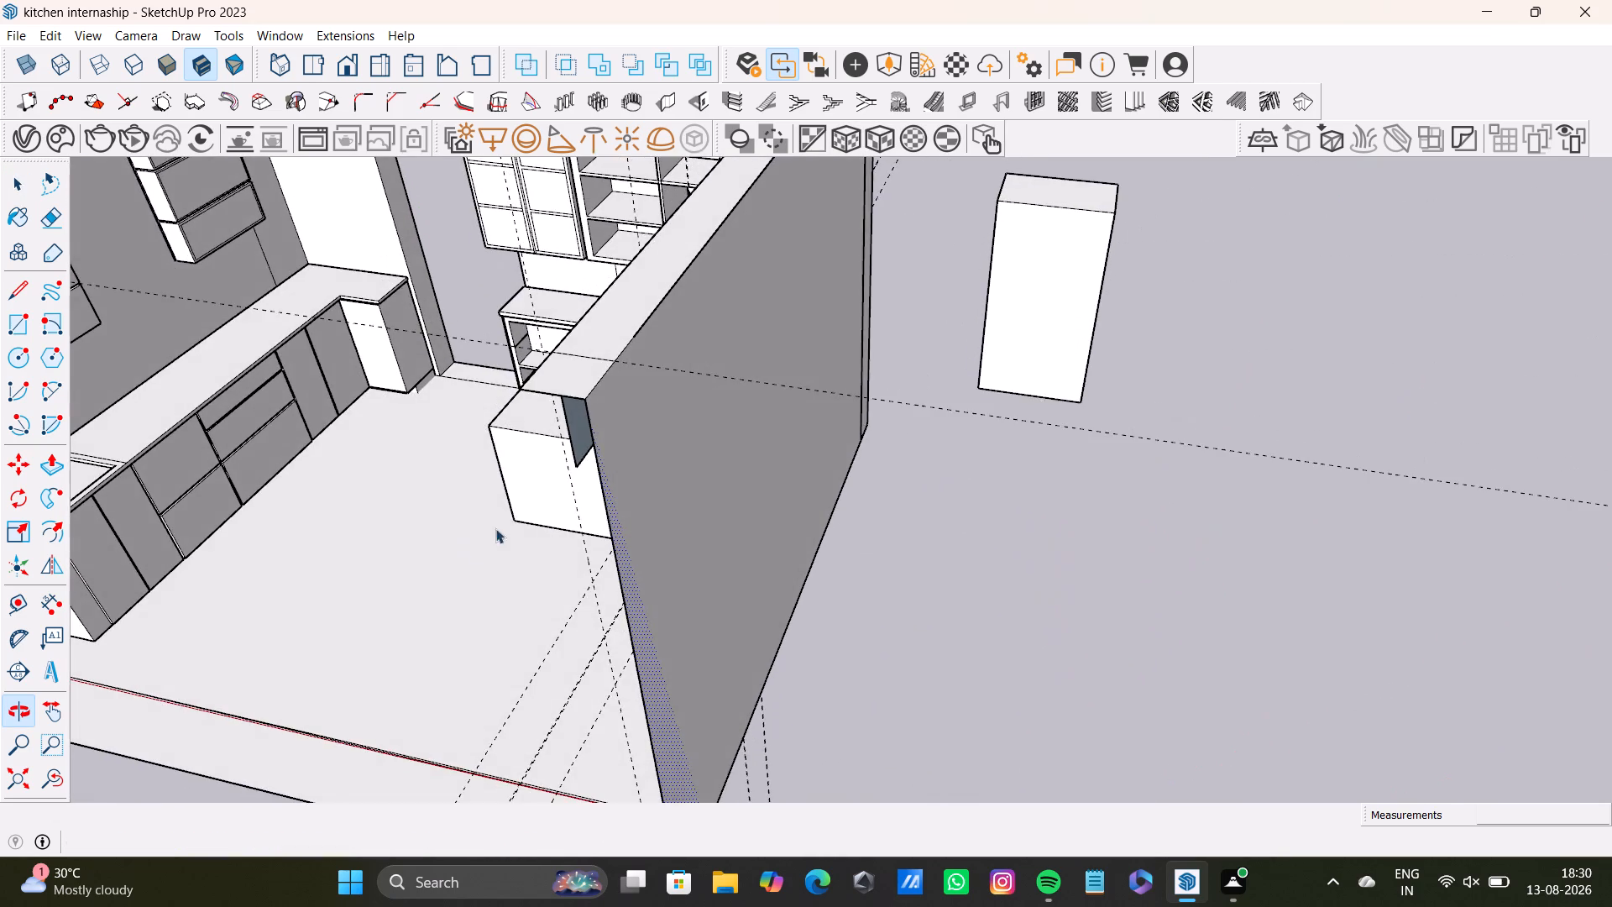
pyautogui.moveTo(540, 459); pyautogui.dragTo(830, 385, button='middle')
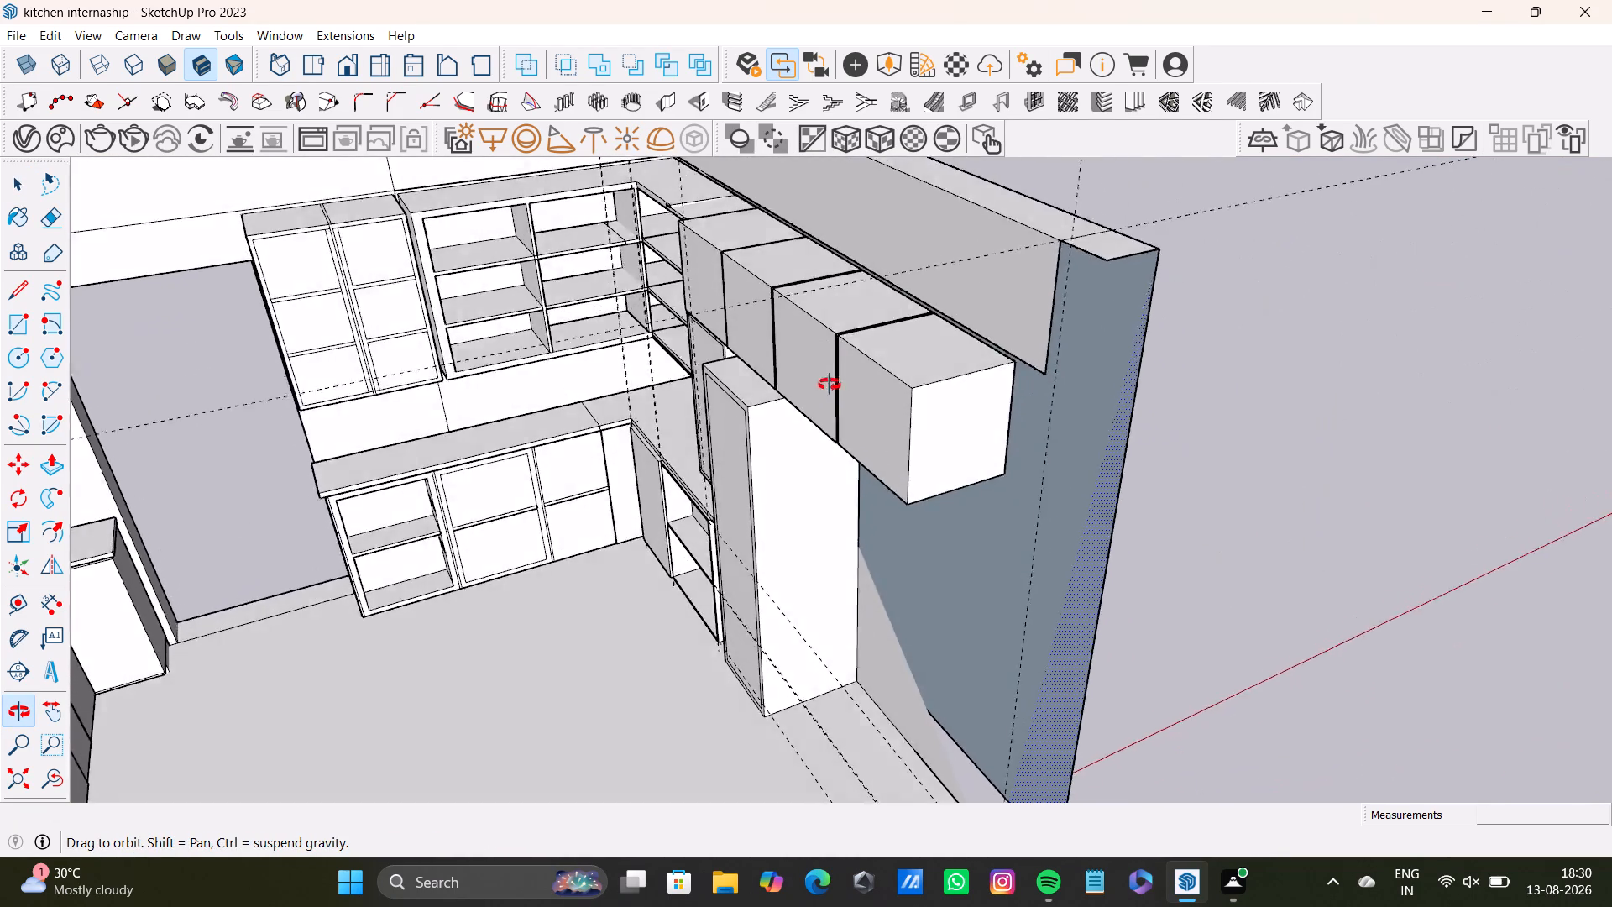
pyautogui.moveTo(830, 385); pyautogui.dragTo(836, 490, button='middle')
pyautogui.scroll(-3, 840, 527)
pyautogui.click(991, 572)
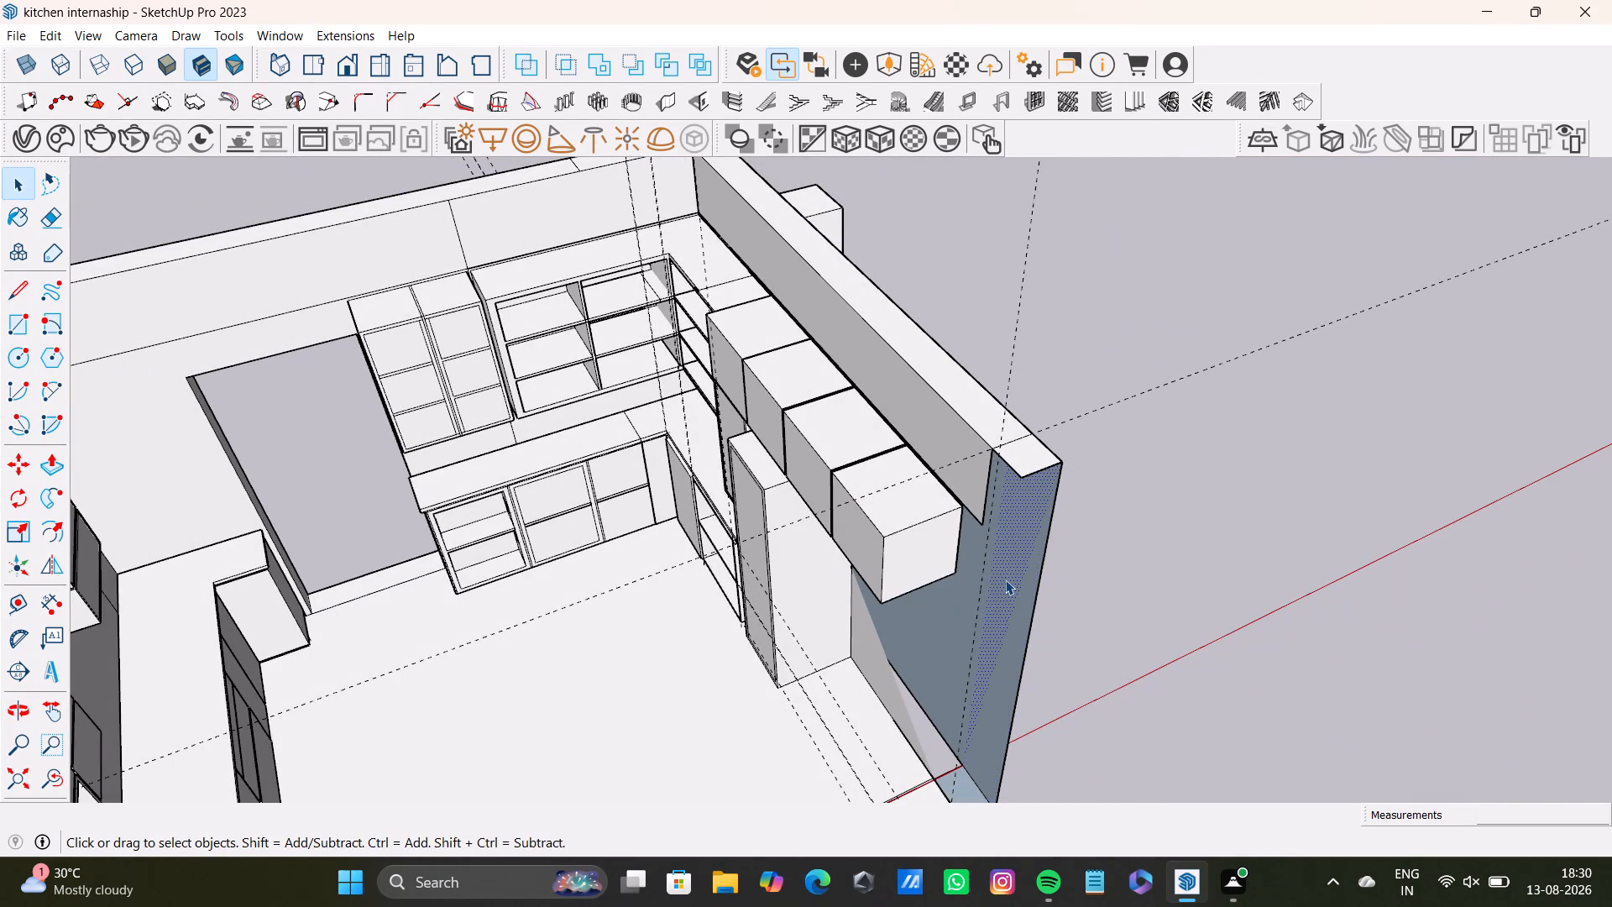
pyautogui.click(1005, 580)
pyautogui.click(1019, 590)
pyautogui.press('Delete')
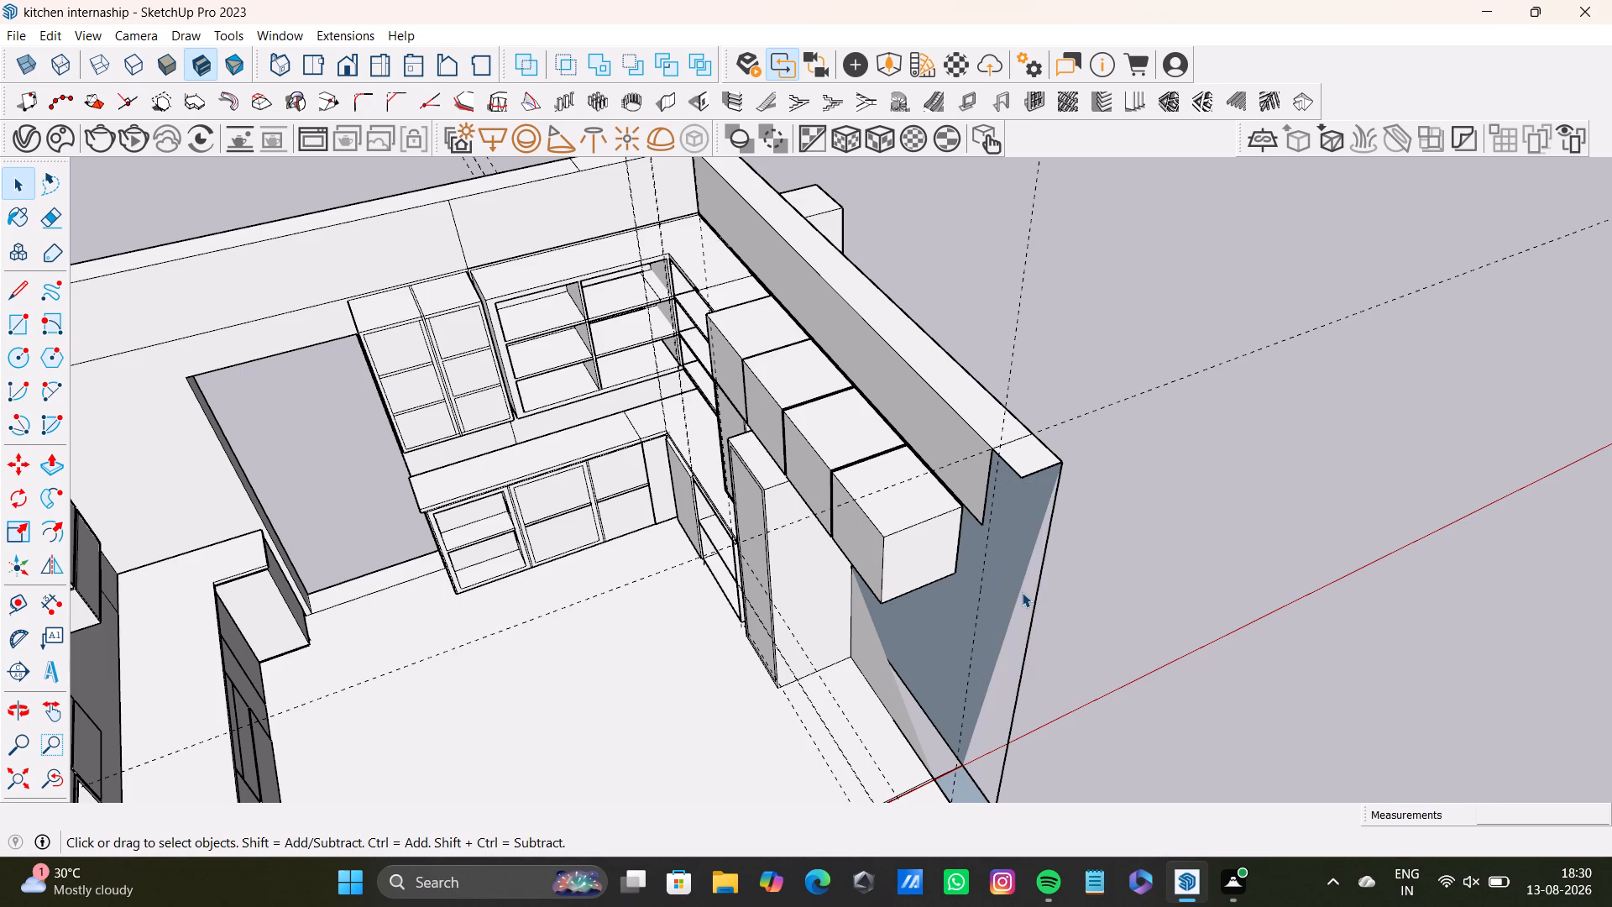
pyautogui.click(1007, 565)
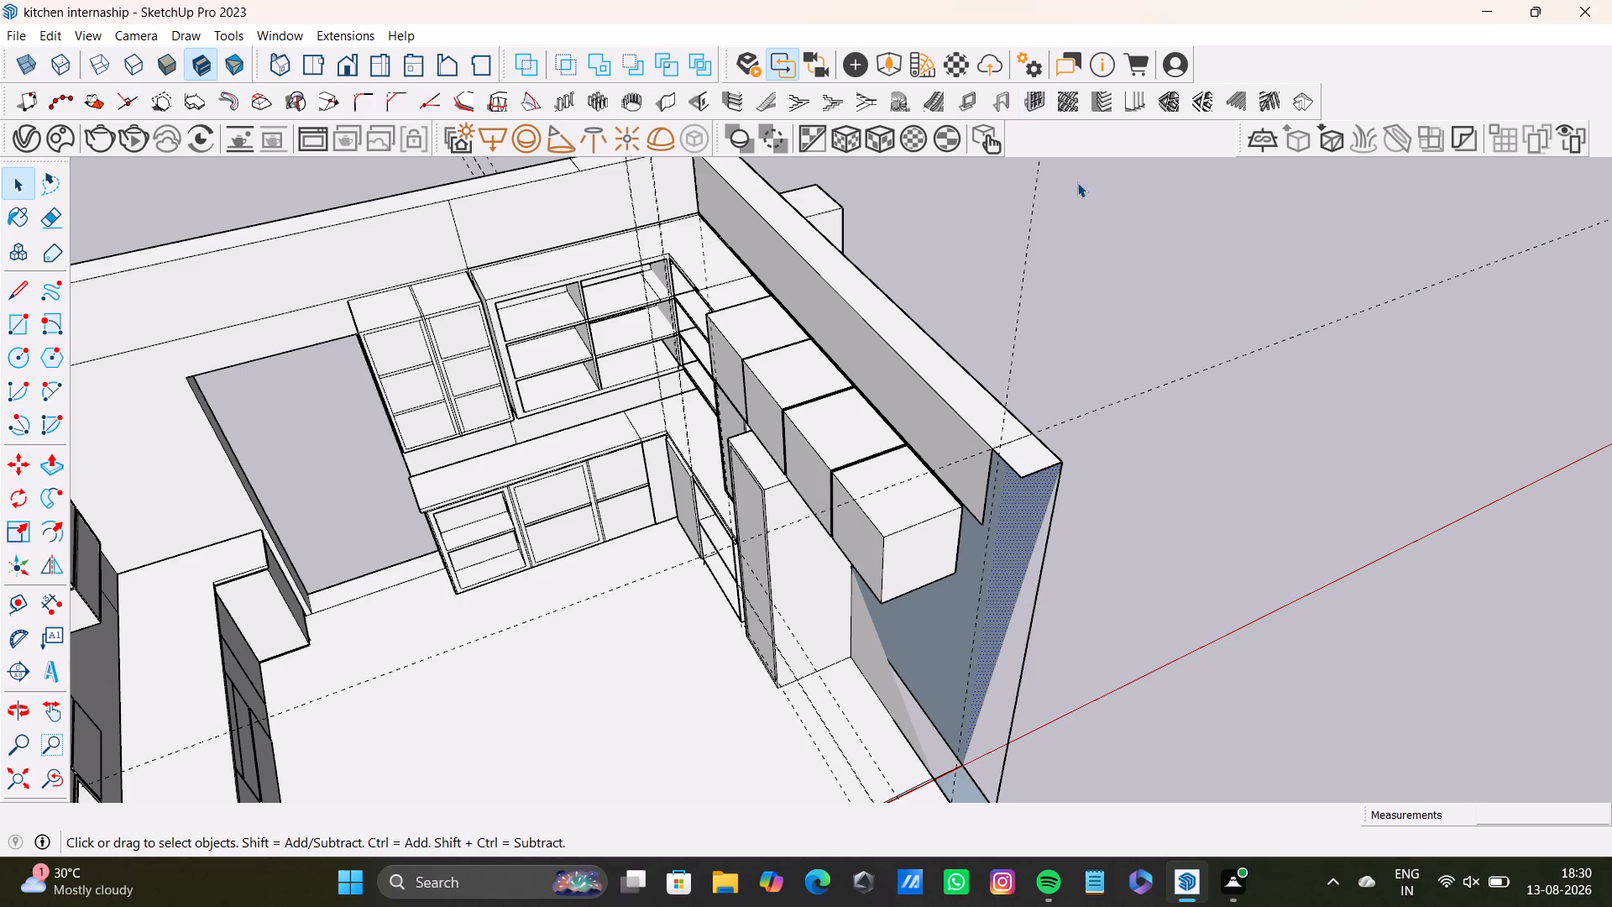
pyautogui.press('Delete')
pyautogui.click(971, 582)
pyautogui.press('Delete')
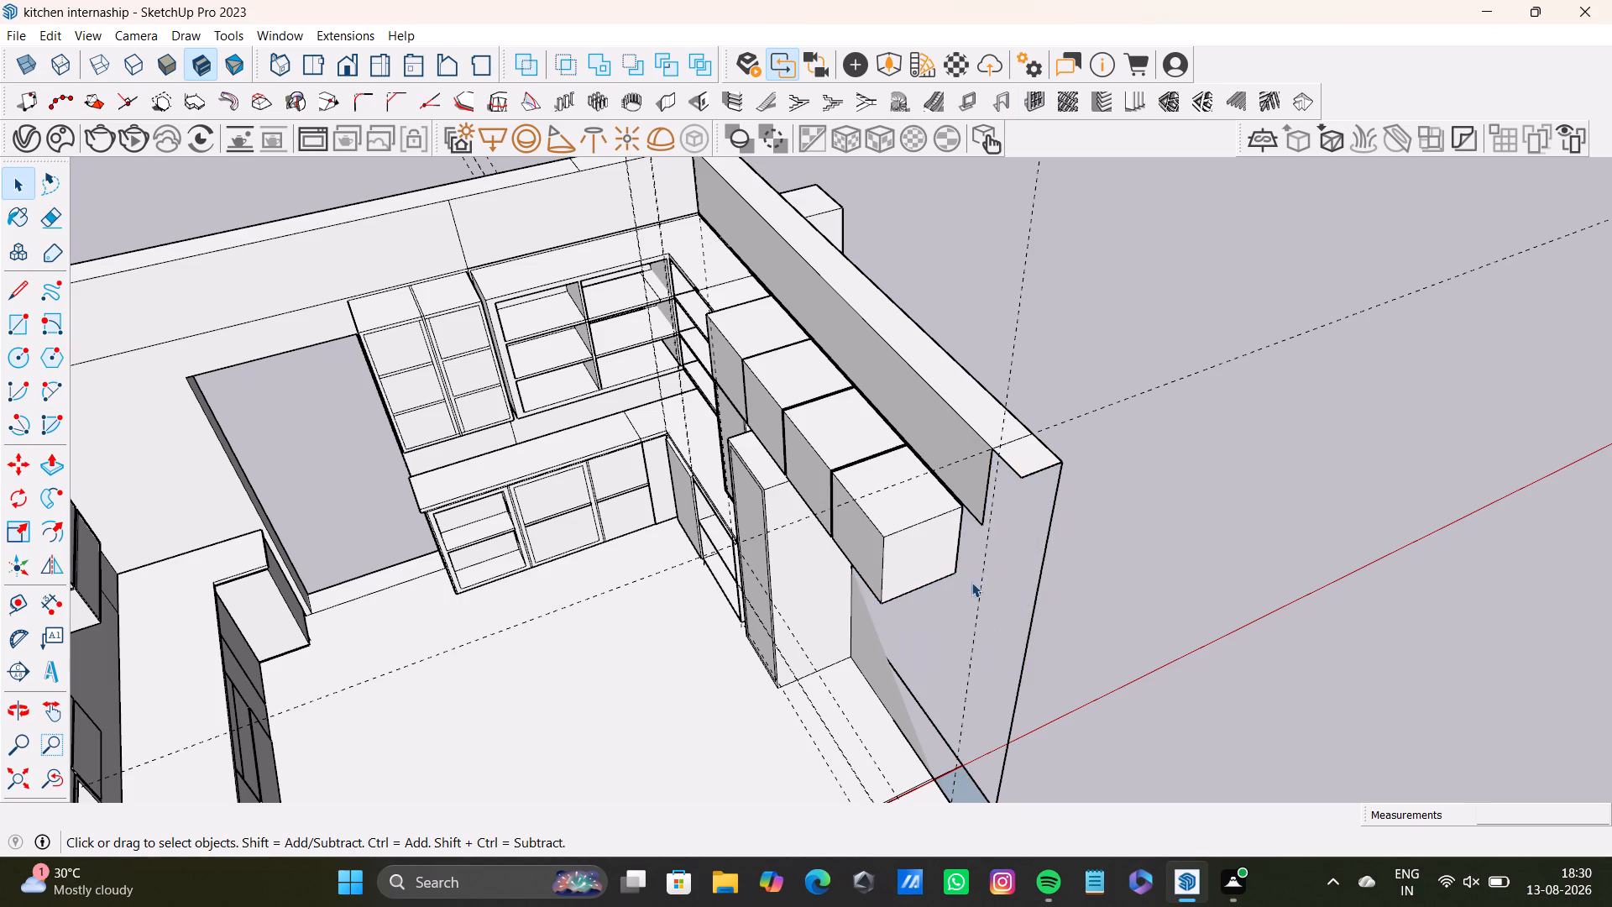
# From outside the kitchen, delete the wall's lower and upper triangular face fragments and its large outer face.
pyautogui.moveTo(1154, 566); pyautogui.dragTo(485, 470, button='middle')
pyautogui.click(780, 567)
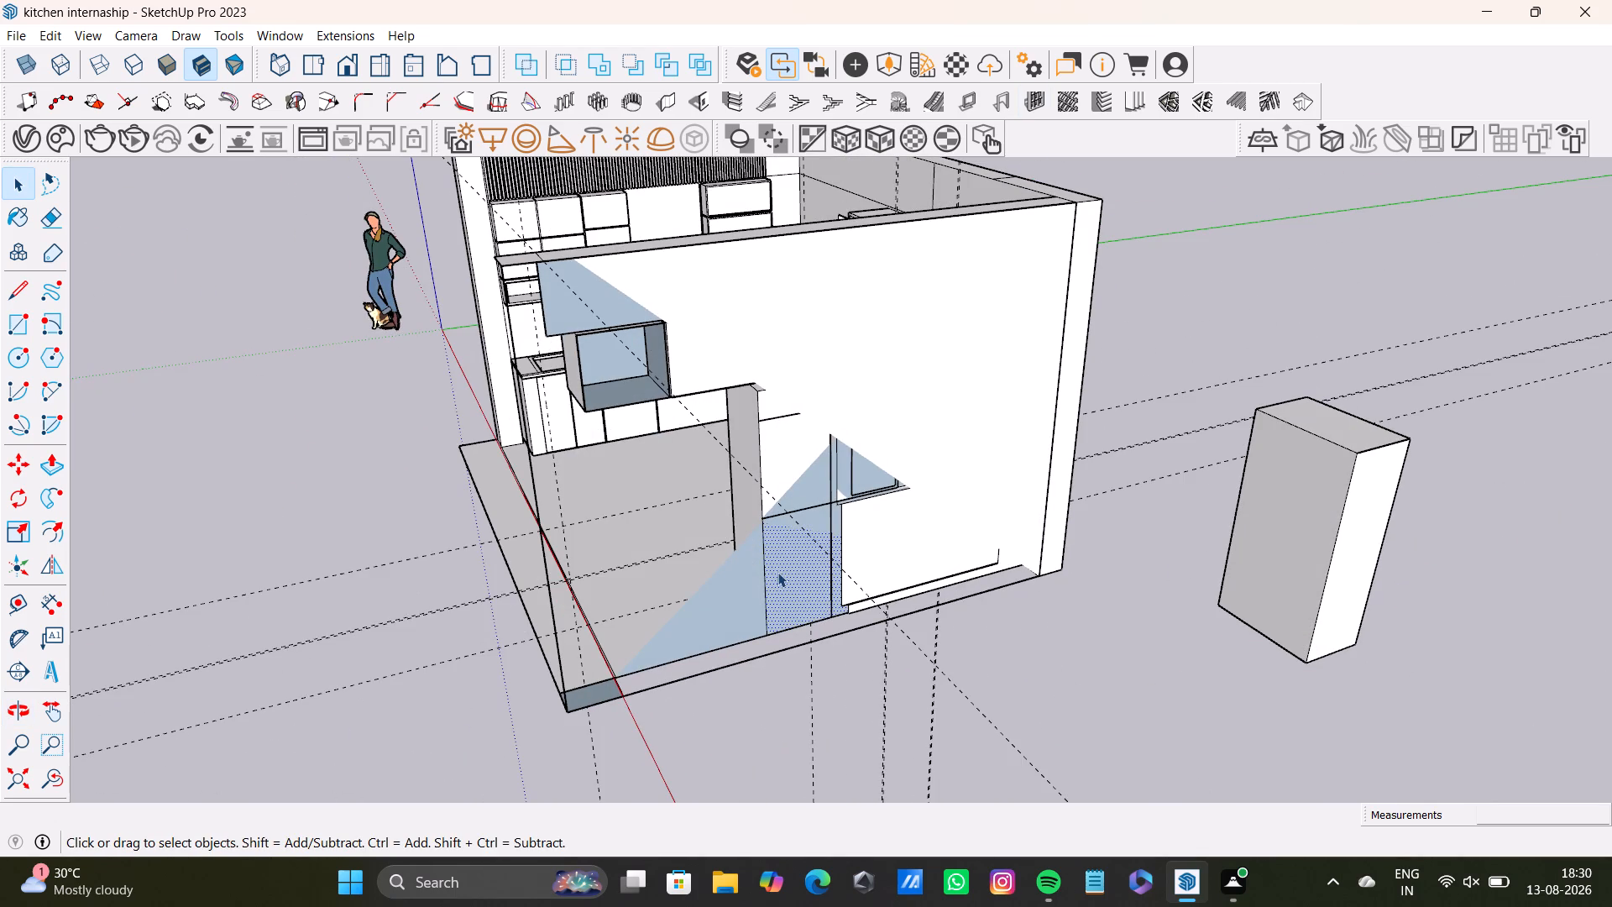
pyautogui.click(710, 632)
pyautogui.press('Delete')
pyautogui.click(578, 310)
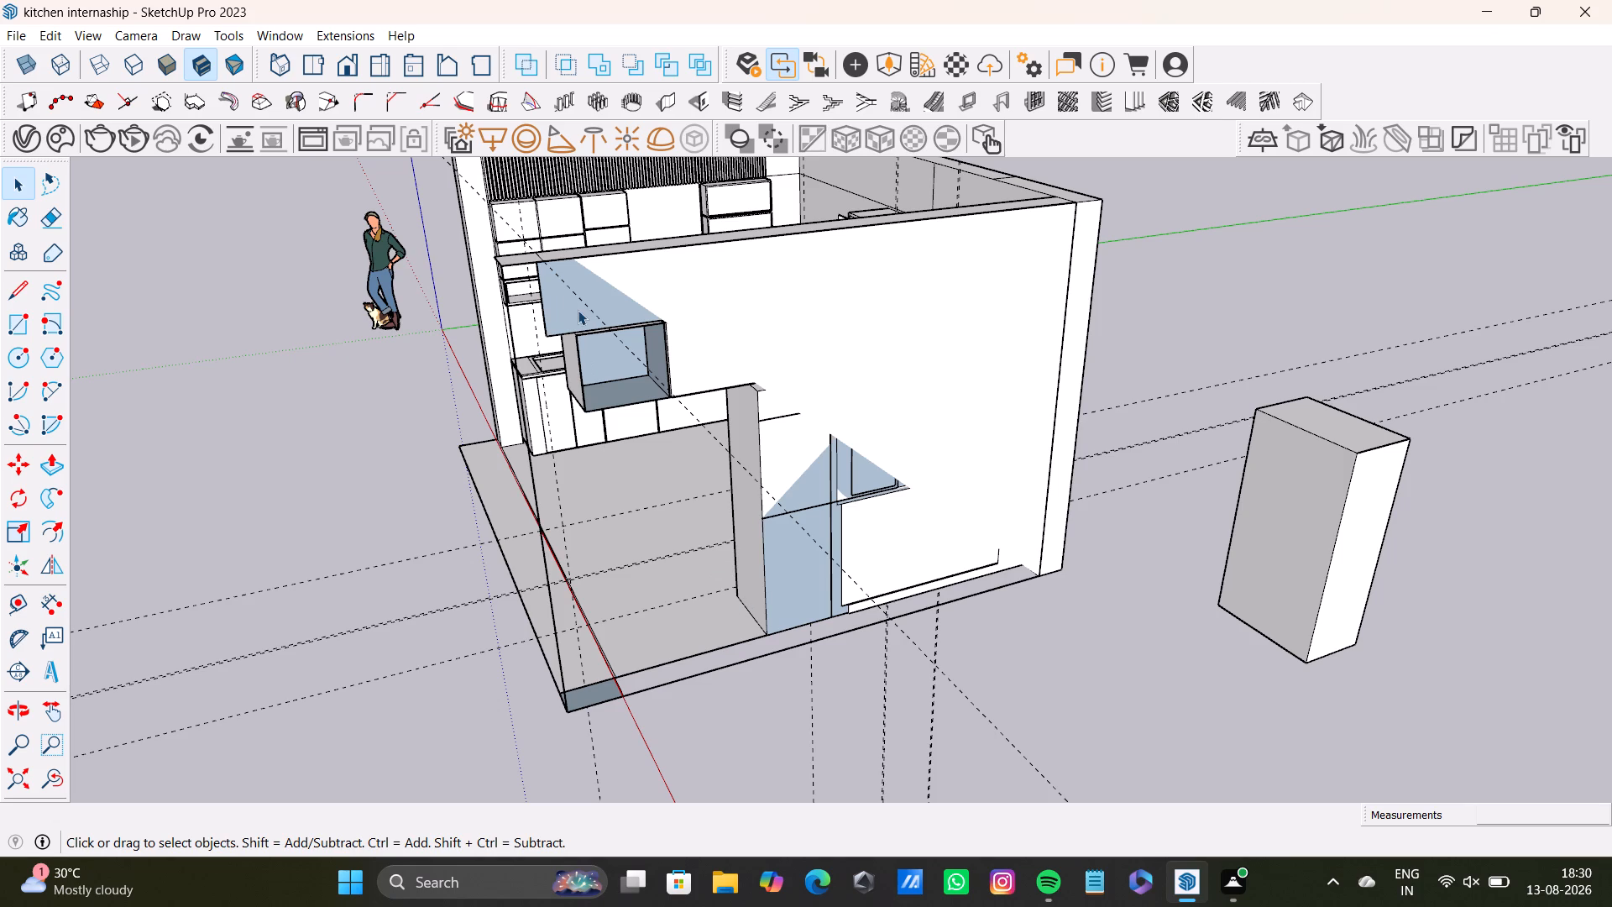
pyautogui.press('Delete')
pyautogui.moveTo(797, 451); pyautogui.dragTo(934, 364, button='middle')
pyautogui.click(953, 349)
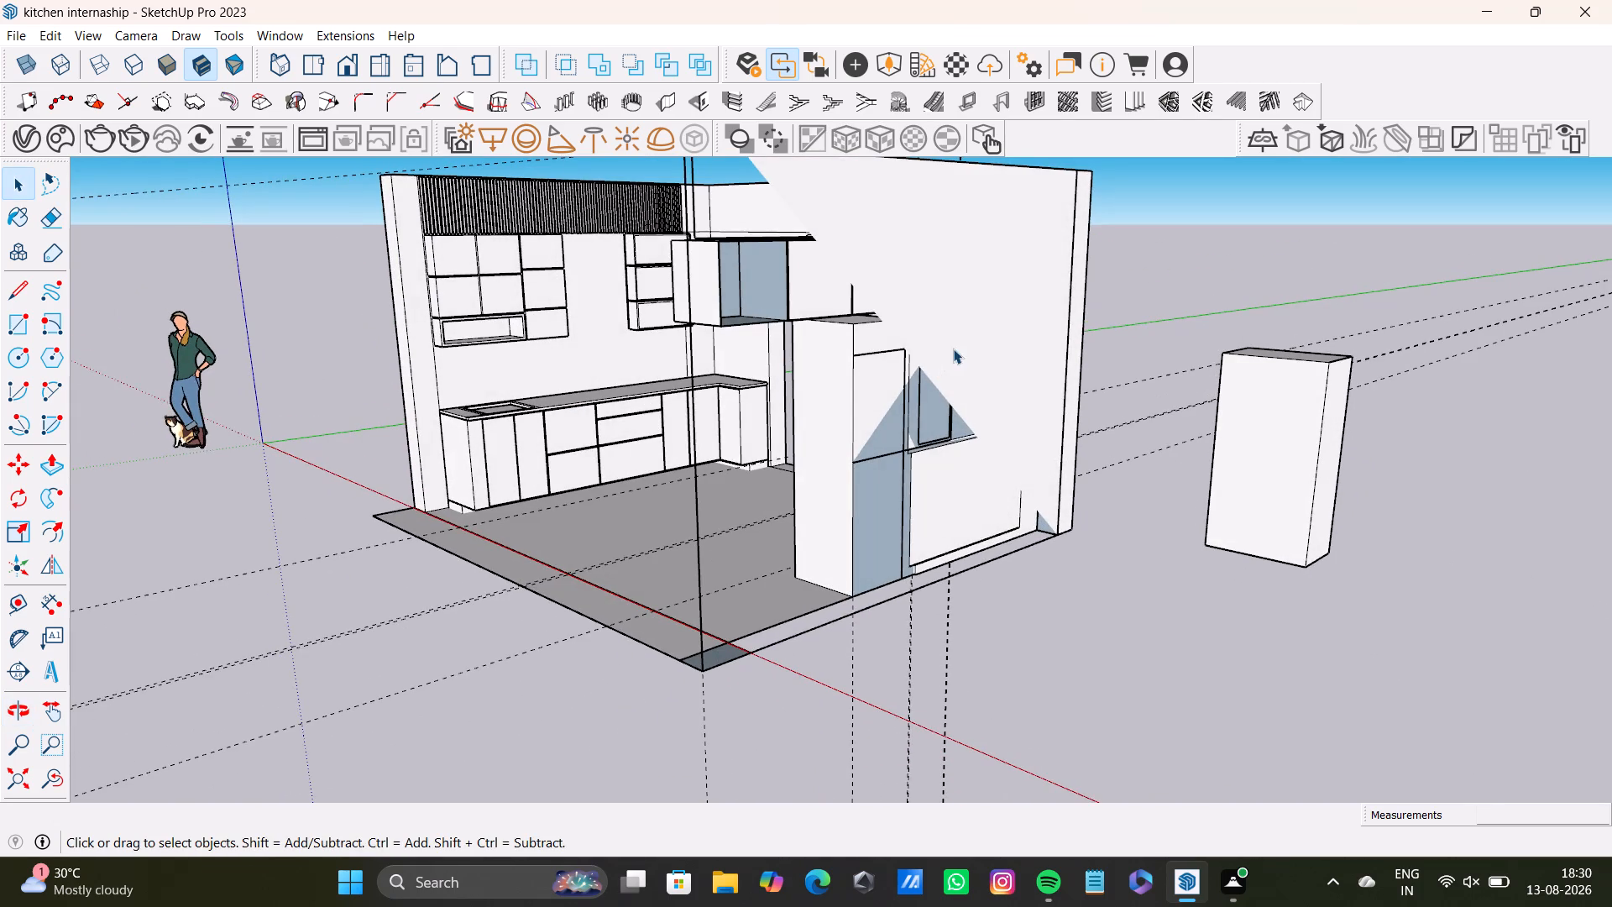
pyautogui.press('Delete')
# Delete the leftover wall face fragments above and across the upper part of the open shelves.
pyautogui.moveTo(1030, 443); pyautogui.dragTo(674, 417, button='middle')
pyautogui.click(898, 195)
pyautogui.press('Delete')
pyautogui.click(903, 189)
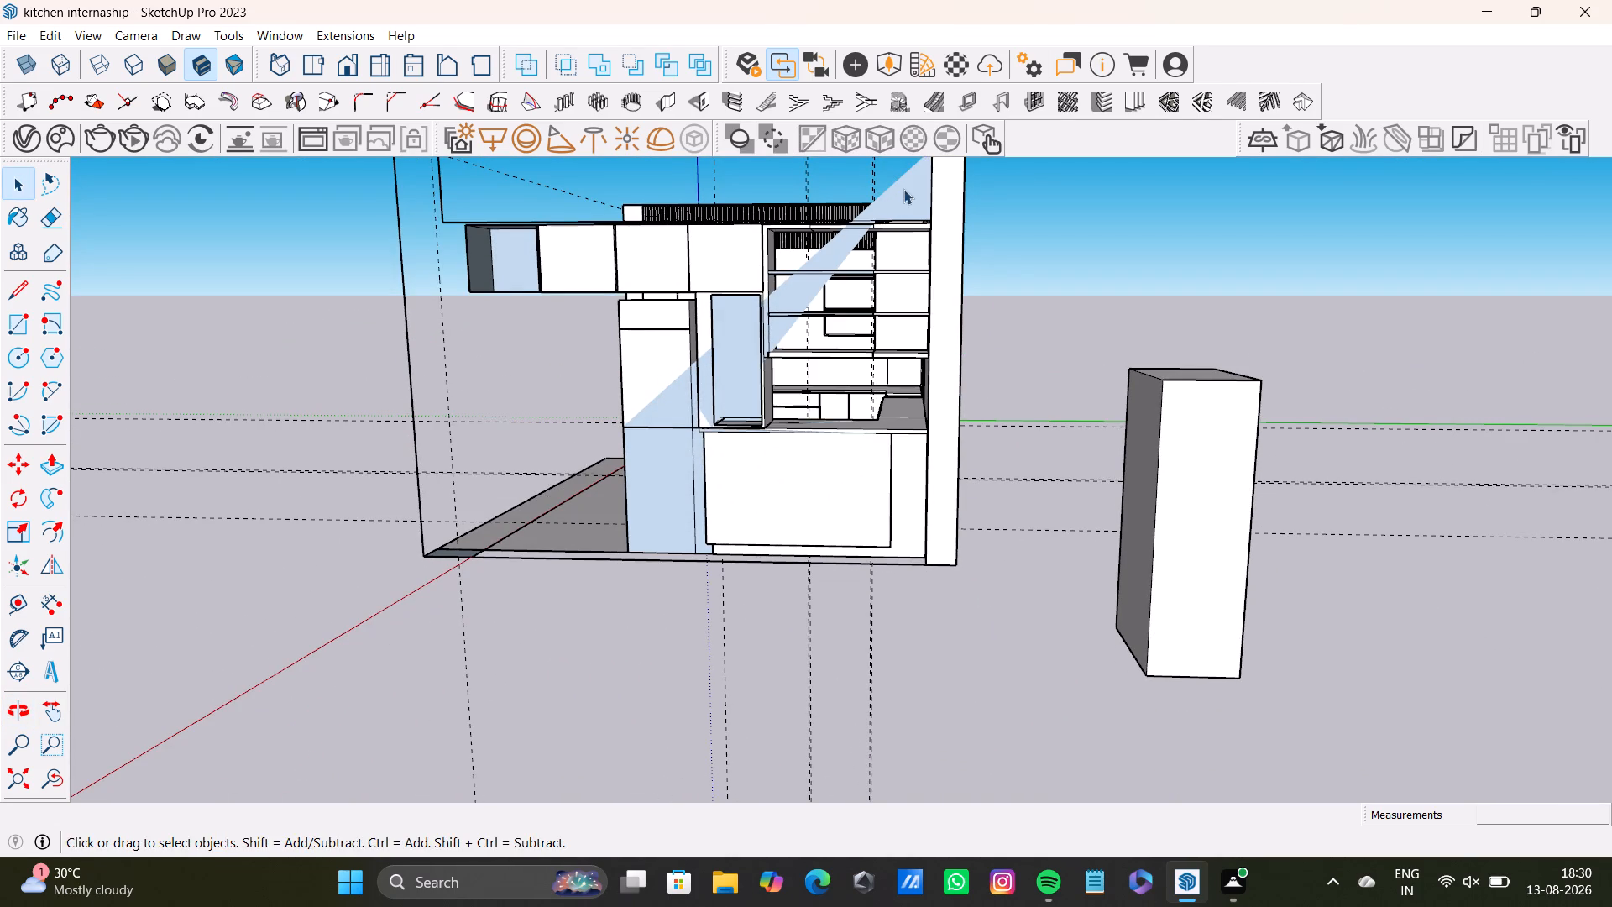
pyautogui.press('Delete')
pyautogui.click(840, 249)
pyautogui.press('Delete')
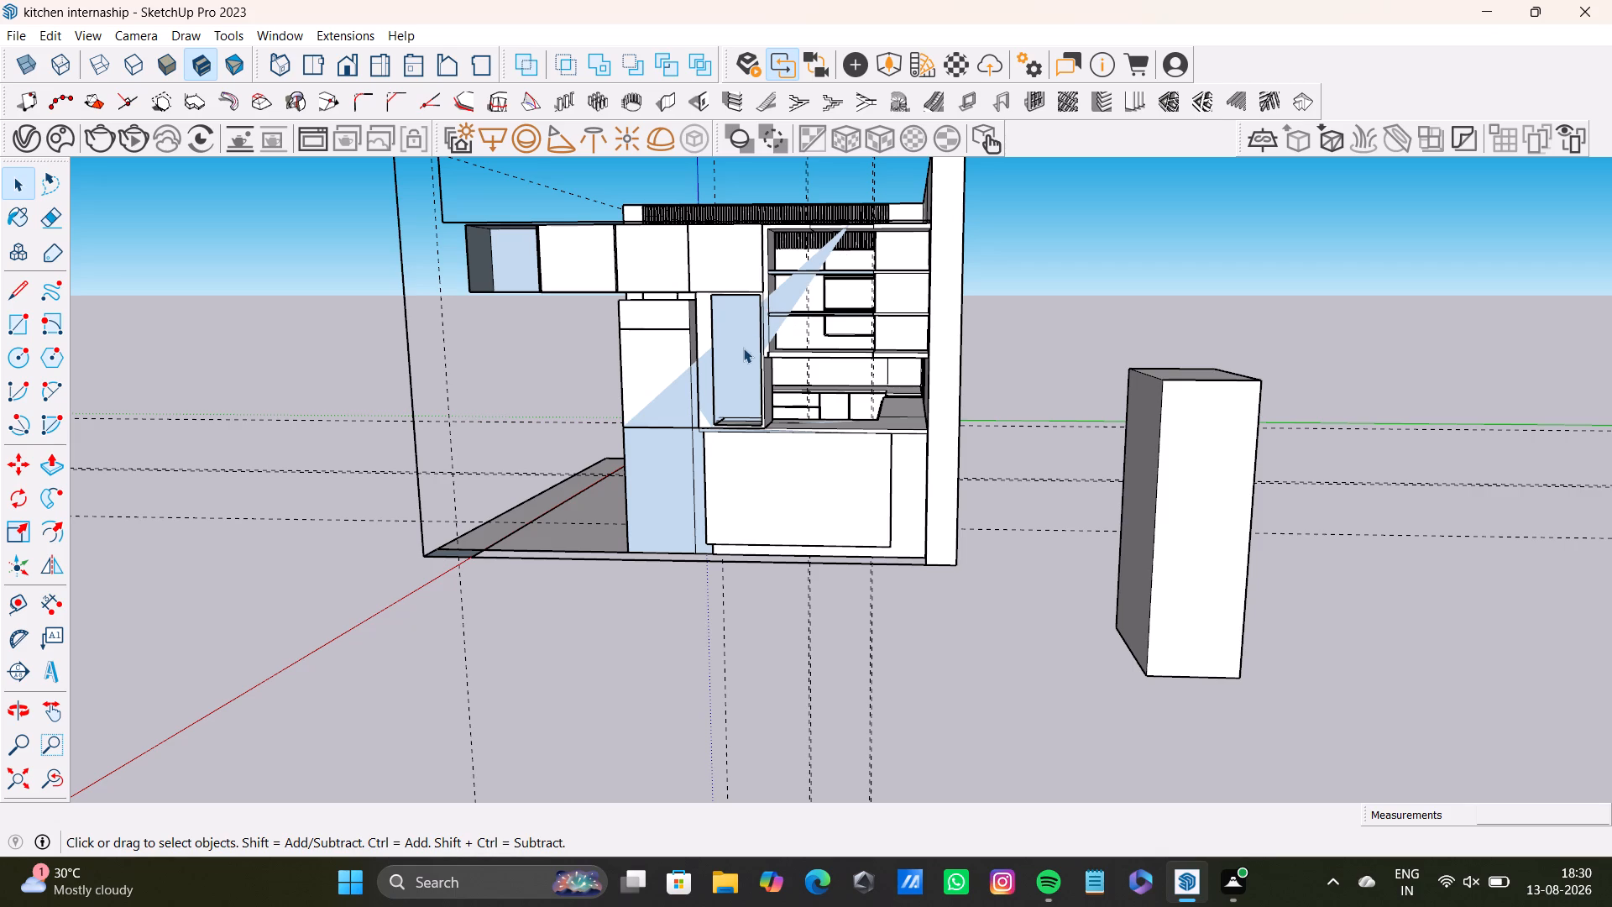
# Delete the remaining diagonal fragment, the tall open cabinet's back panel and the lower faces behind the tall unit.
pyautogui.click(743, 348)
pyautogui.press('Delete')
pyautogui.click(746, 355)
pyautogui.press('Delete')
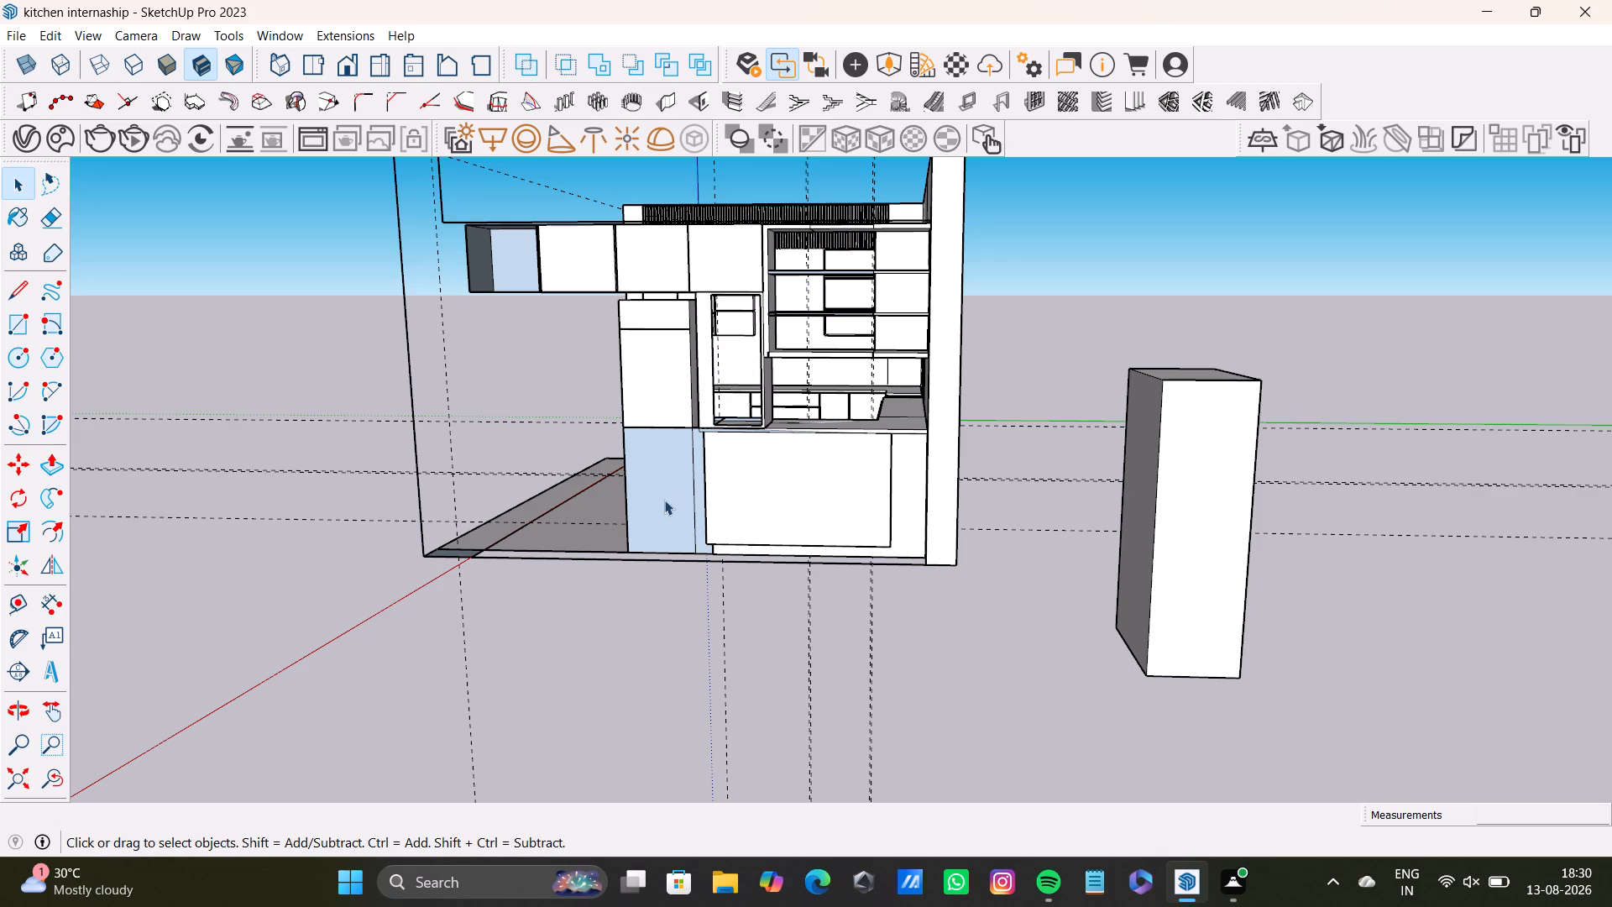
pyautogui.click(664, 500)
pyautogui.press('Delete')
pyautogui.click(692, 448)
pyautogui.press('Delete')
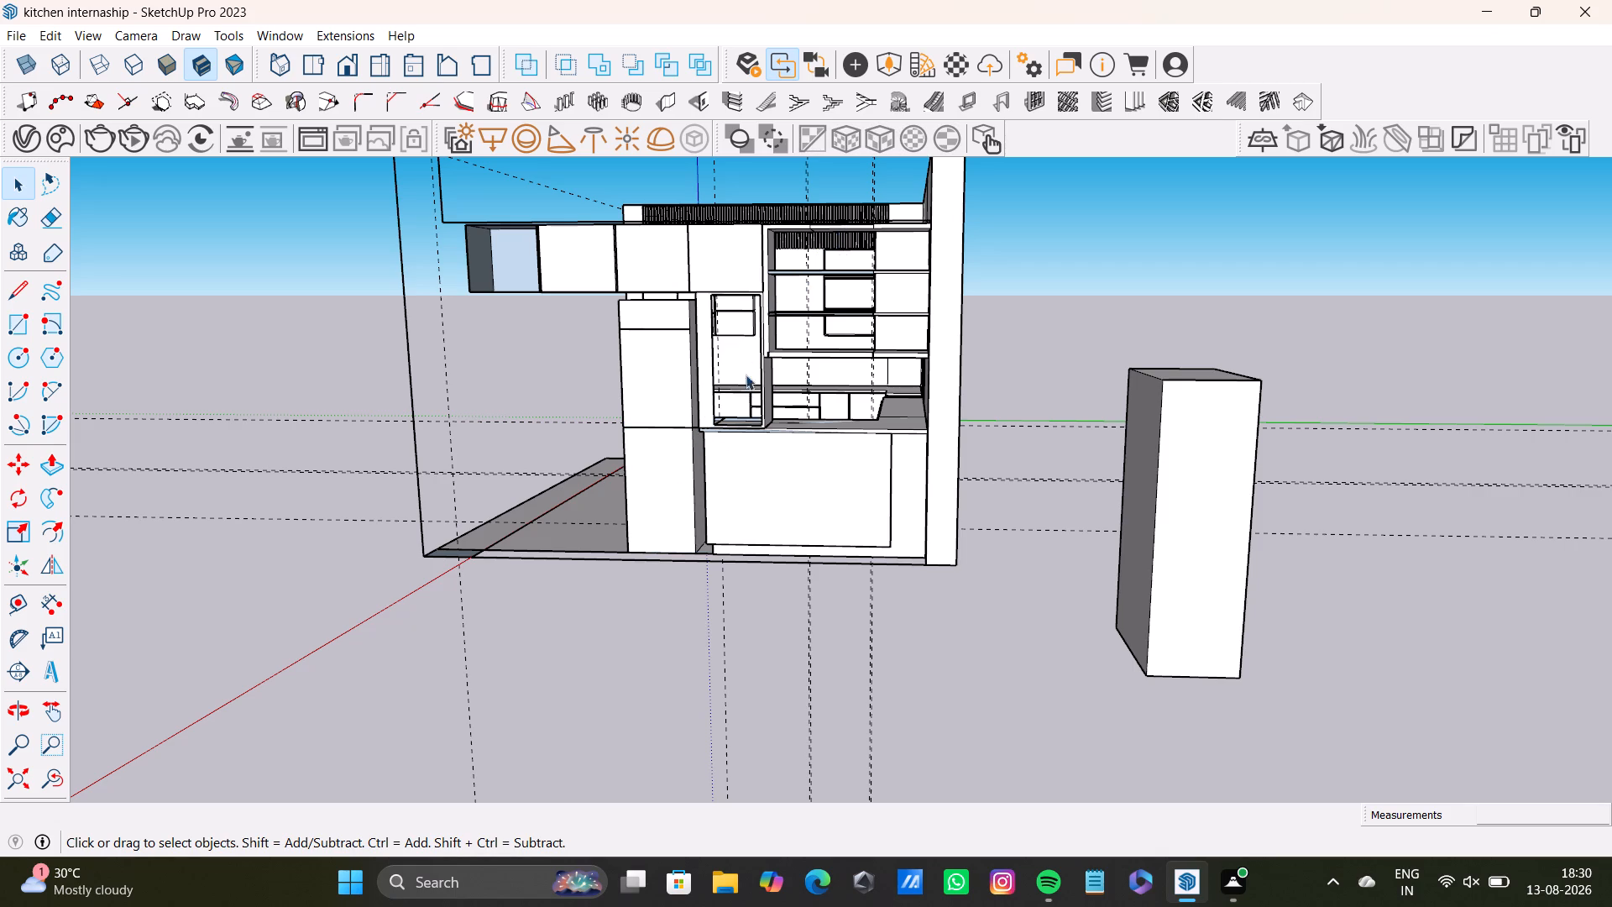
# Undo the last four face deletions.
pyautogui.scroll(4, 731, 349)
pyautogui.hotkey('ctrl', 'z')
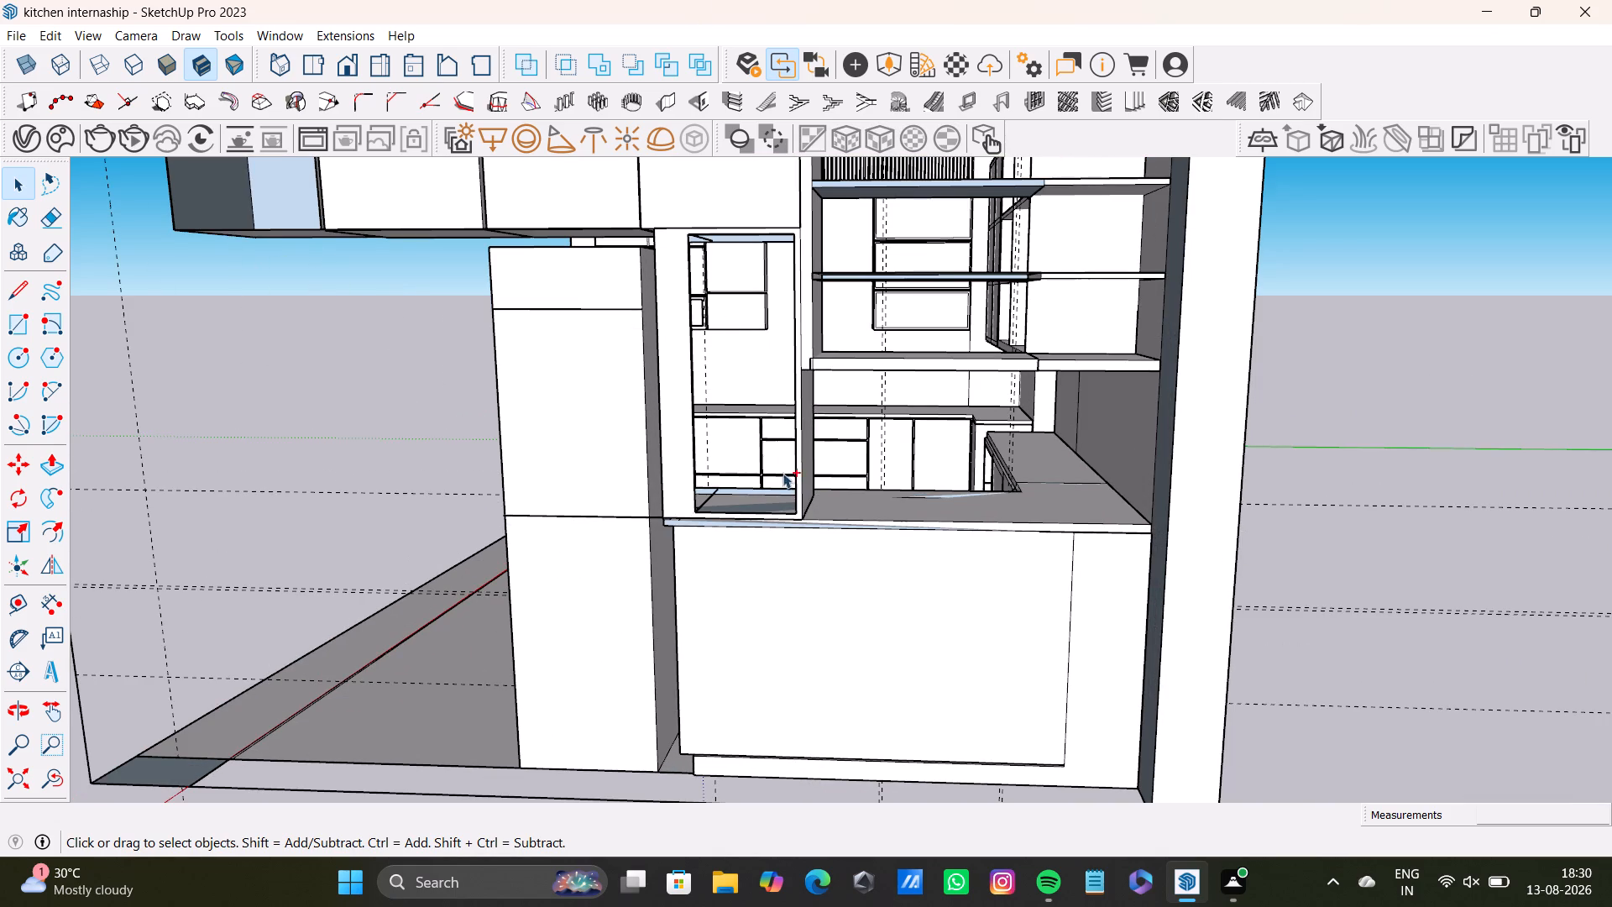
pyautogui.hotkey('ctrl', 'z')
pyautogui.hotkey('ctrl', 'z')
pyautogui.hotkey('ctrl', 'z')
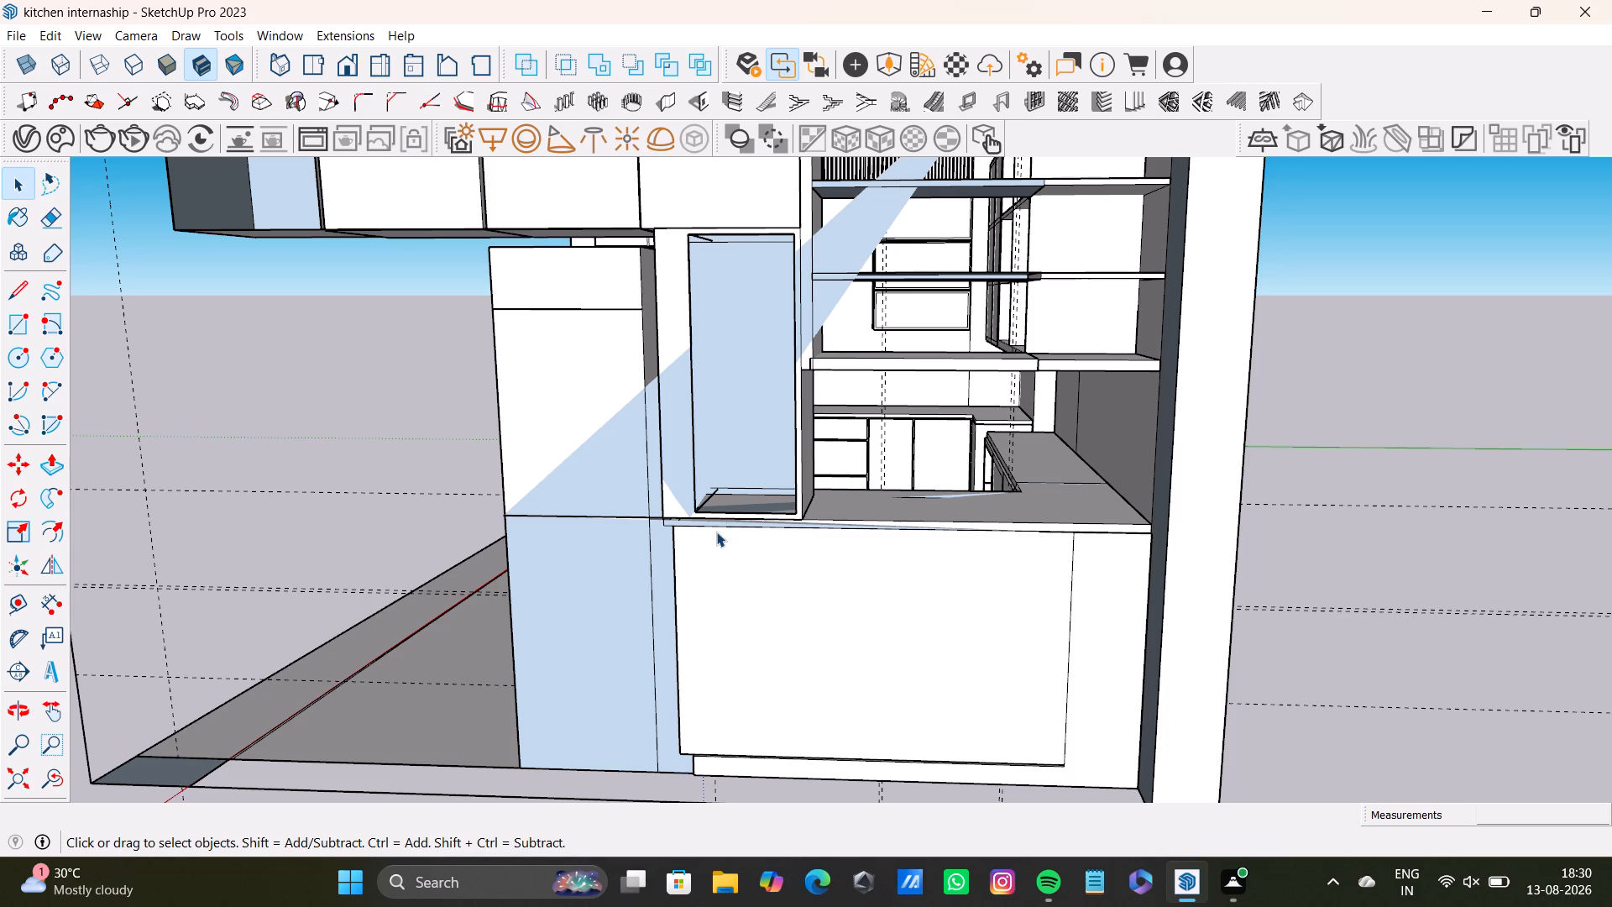
# Delete the diagonal wall fragment crossing the tall units and the two leftover faces below it, keeping the open cabinet's back panel.
pyautogui.click(857, 233)
pyautogui.click(625, 443)
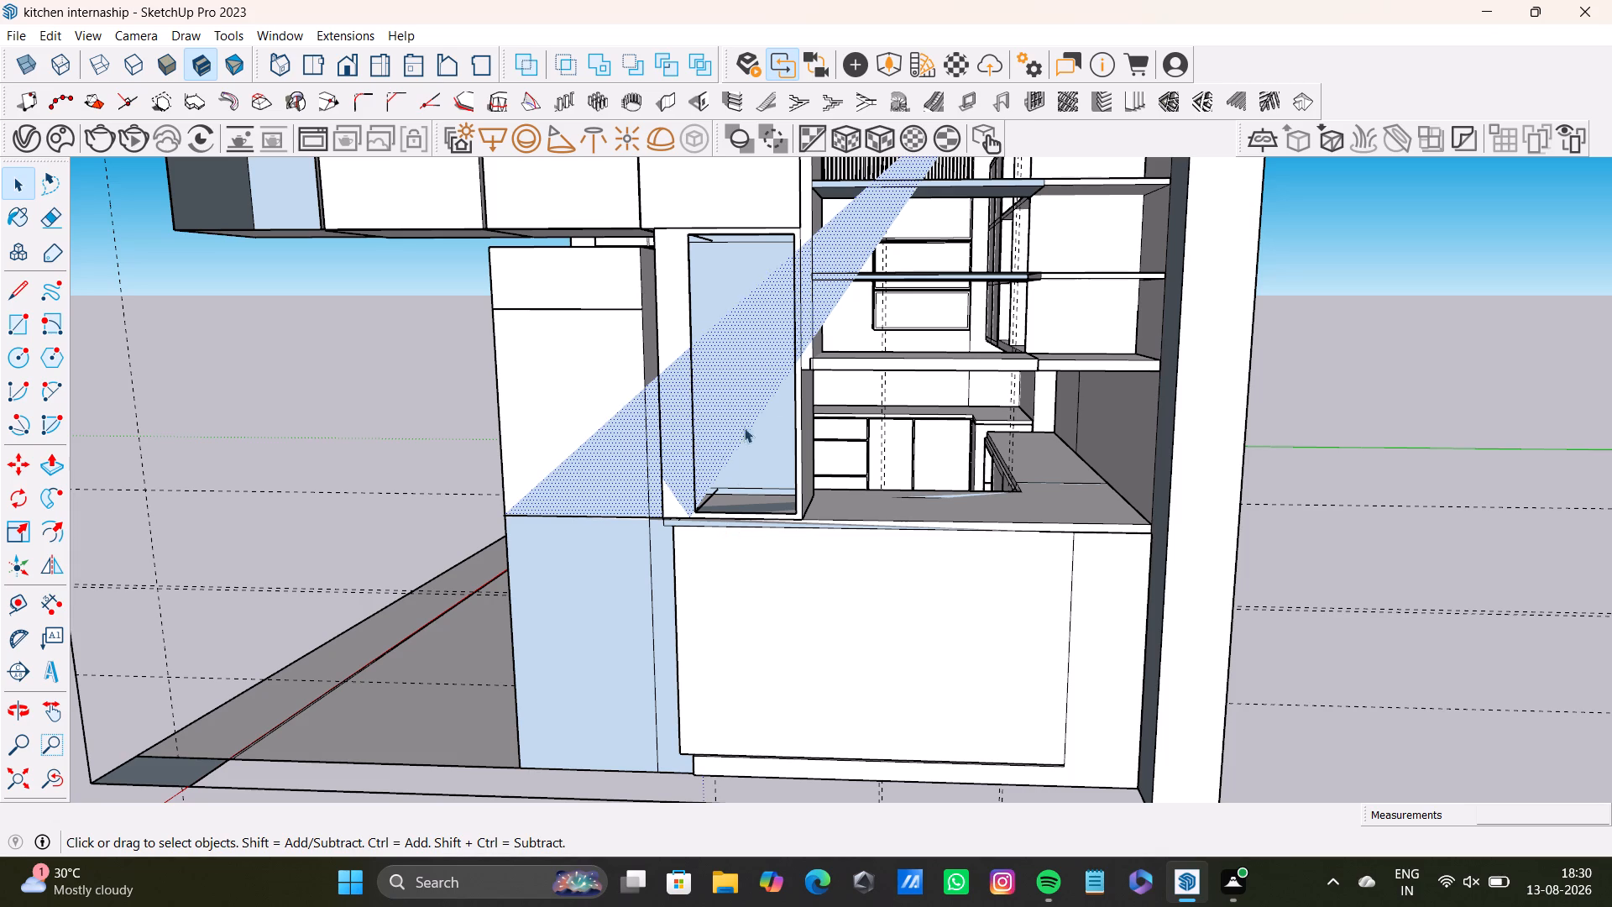
pyautogui.click(853, 253)
pyautogui.press('Delete')
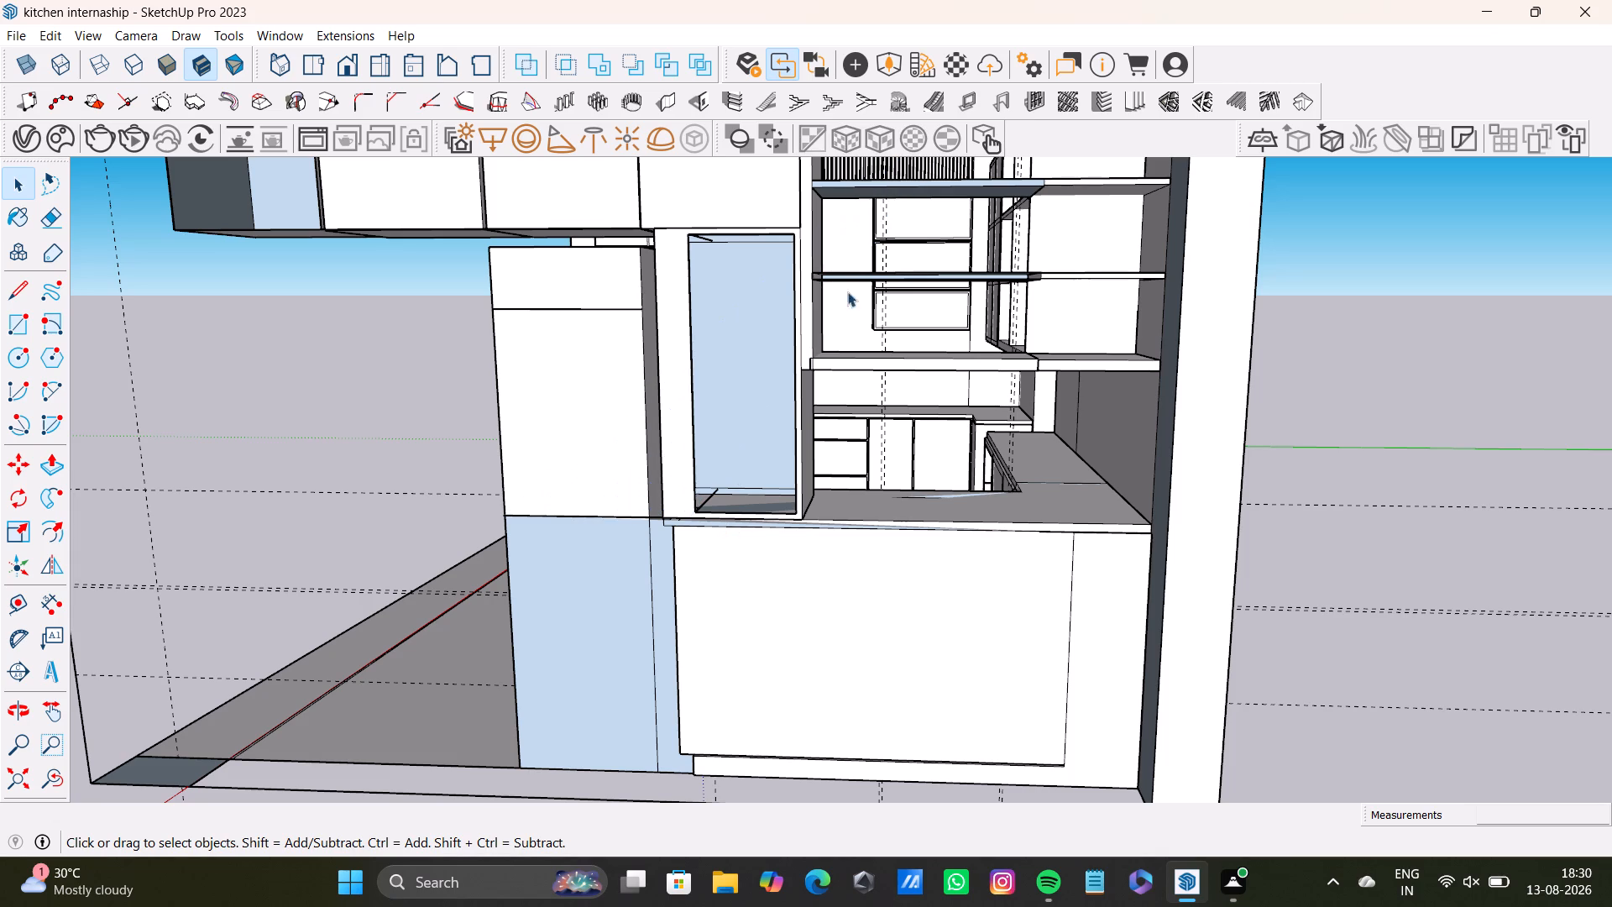
pyautogui.click(626, 647)
pyautogui.press('Delete')
pyautogui.click(662, 568)
pyautogui.press('Delete')
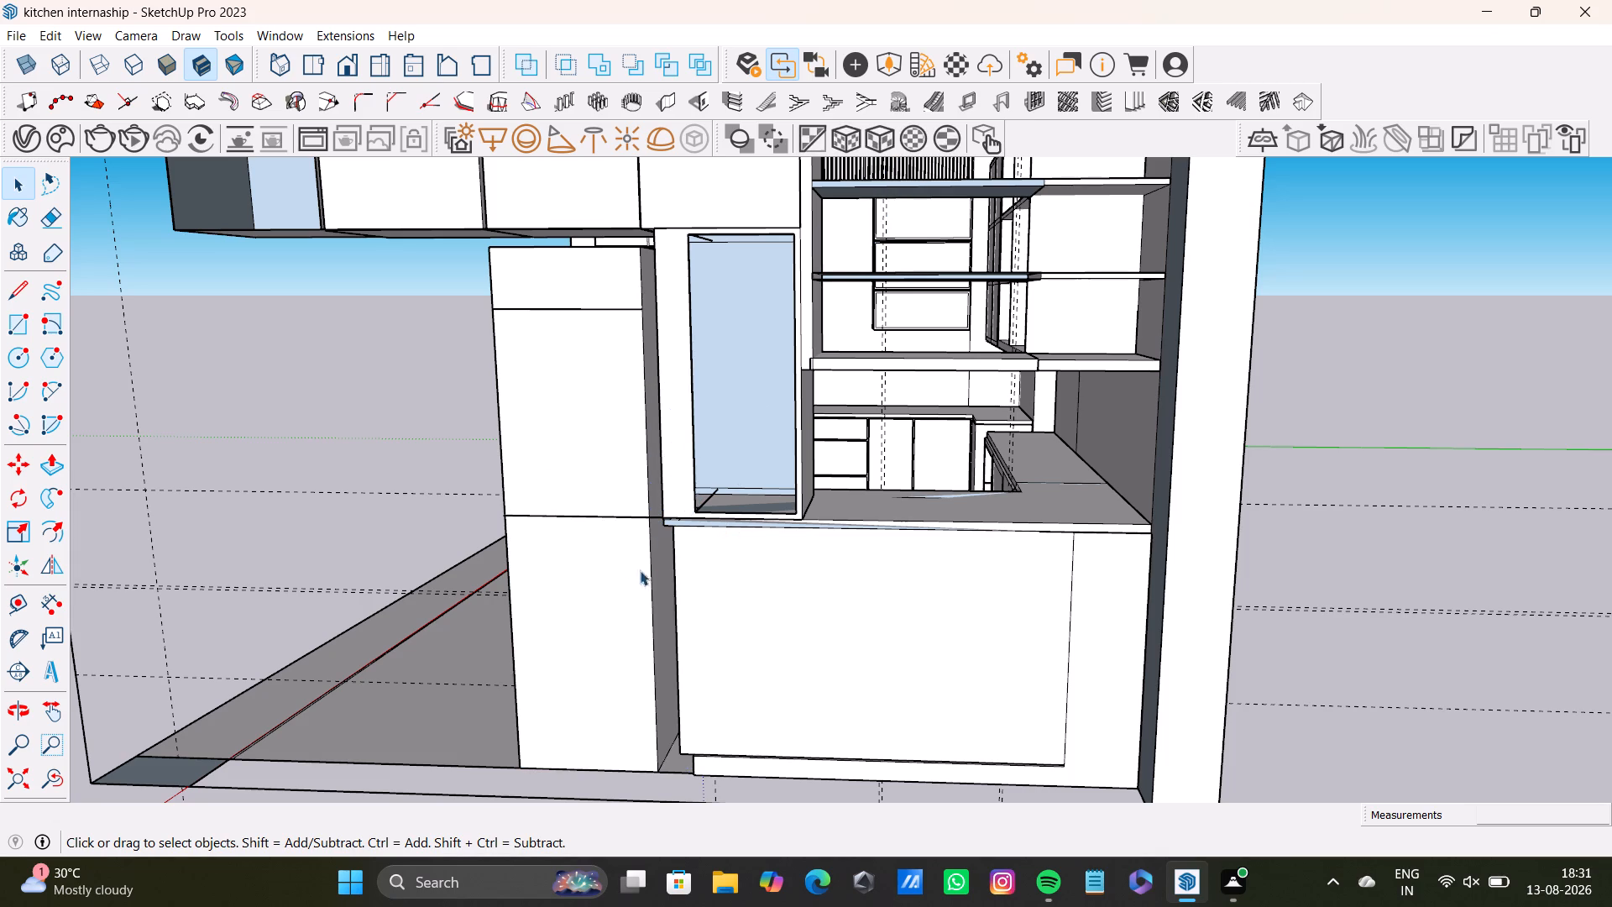
# Examine the upper cabinets' tops and the adjoining open shelves exposed by the removed wall faces.
pyautogui.moveTo(755, 310); pyautogui.dragTo(833, 436, button='middle')
pyautogui.scroll(-3, 929, 410)
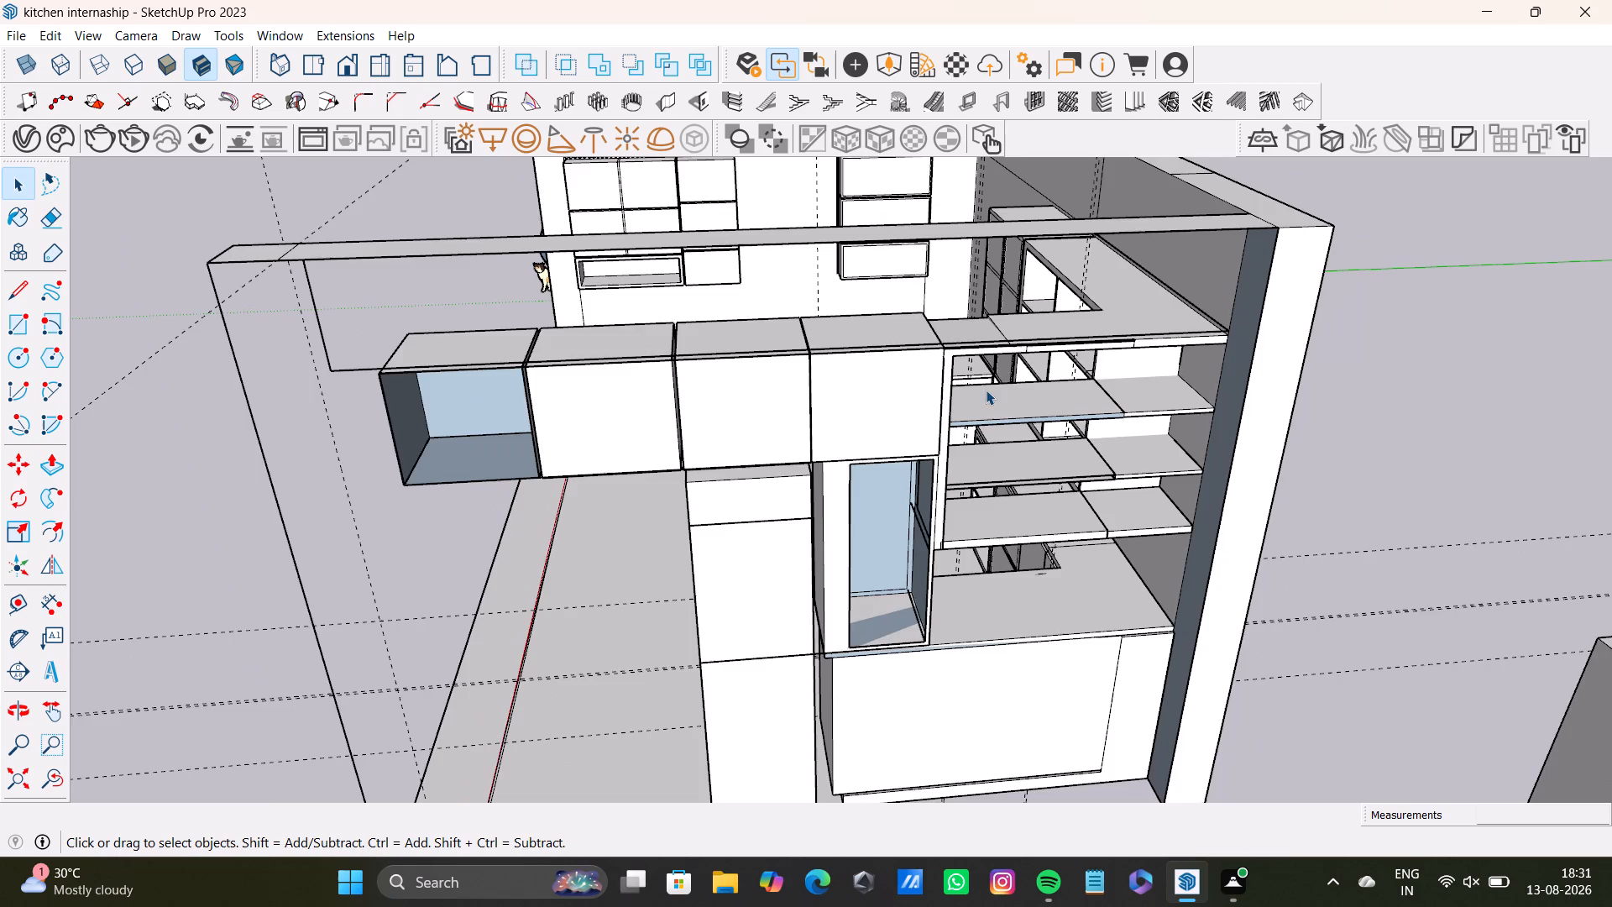
pyautogui.scroll(12, 1033, 363)
pyautogui.moveTo(1007, 317); pyautogui.dragTo(1083, 371, button='middle')
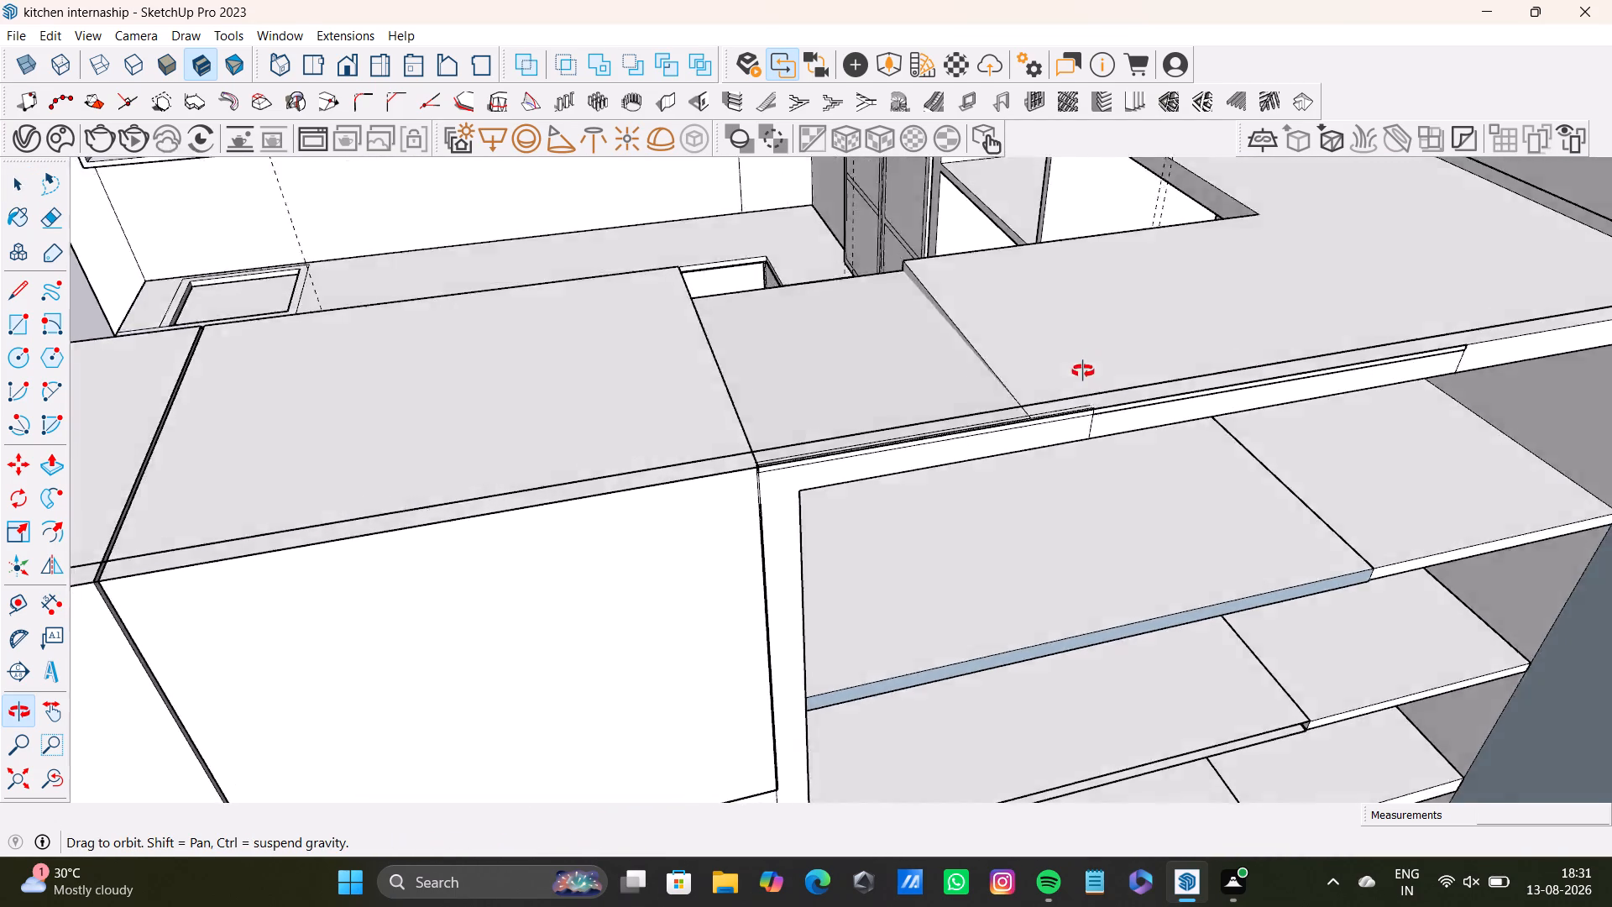
pyautogui.moveTo(1083, 371); pyautogui.dragTo(833, 411, button='middle')
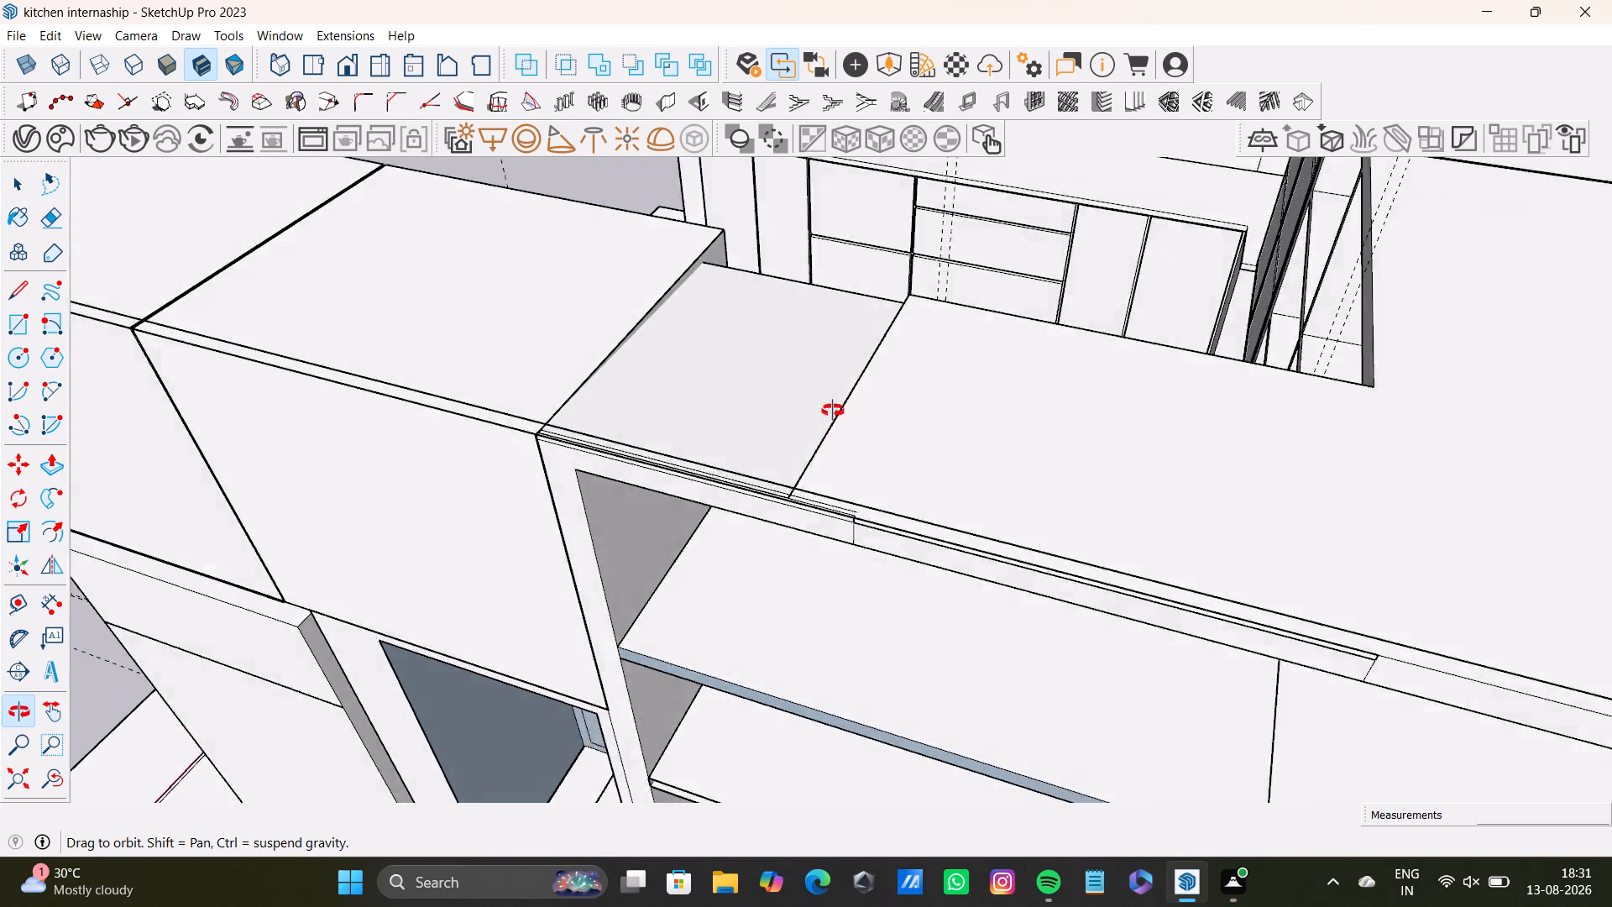
pyautogui.moveTo(833, 411); pyautogui.dragTo(965, 191, button='middle')
pyautogui.scroll(-9, 839, 435)
pyautogui.moveTo(859, 547); pyautogui.dragTo(1005, 561, button='middle')
pyautogui.scroll(5, 756, 522)
# Delete the free-standing vertical edge at the outer corner of the wall's open end.
pyautogui.moveTo(747, 503); pyautogui.dragTo(743, 457, button='middle')
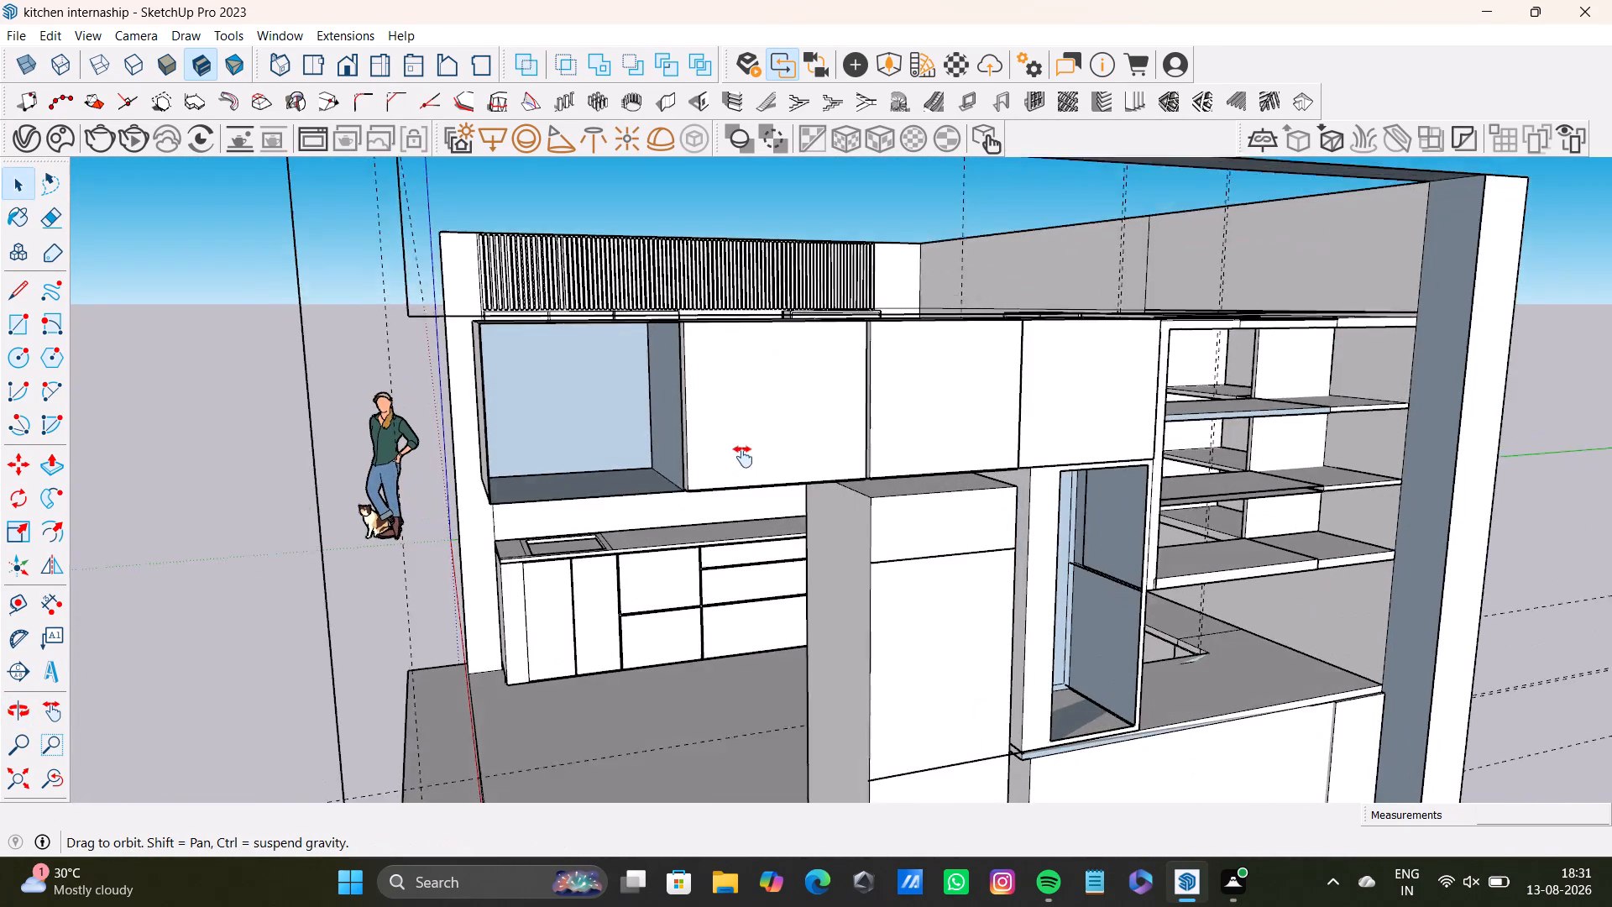
pyautogui.moveTo(743, 457); pyautogui.dragTo(761, 615, button='middle')
pyautogui.moveTo(730, 625); pyautogui.dragTo(735, 590, button='middle')
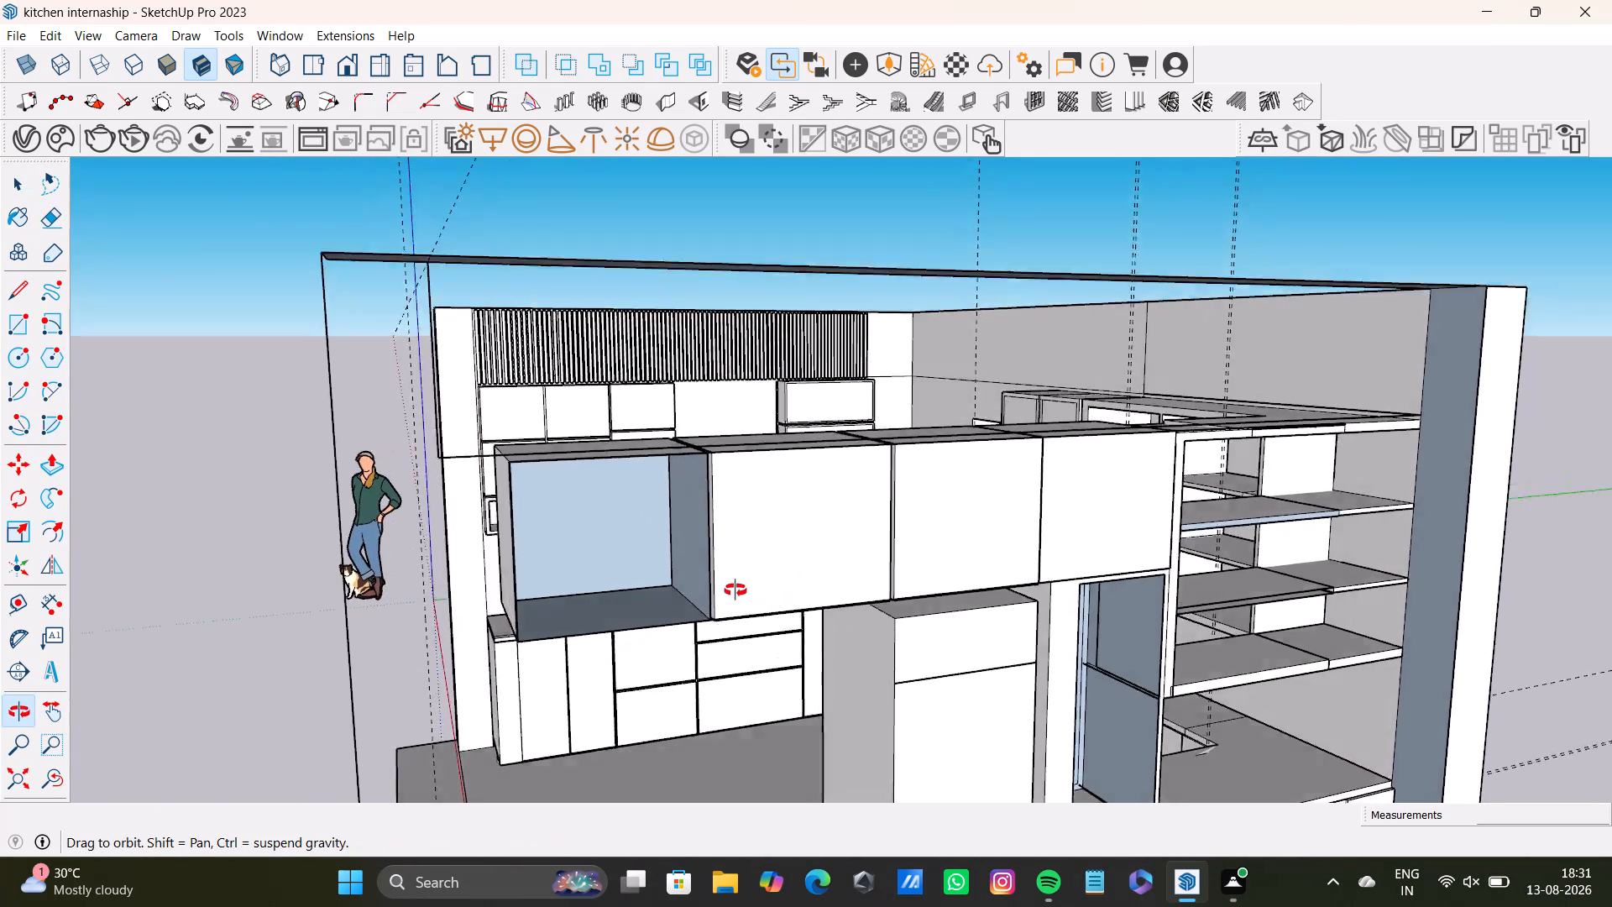
pyautogui.moveTo(735, 590); pyautogui.dragTo(694, 579, button='middle')
pyautogui.click(272, 506)
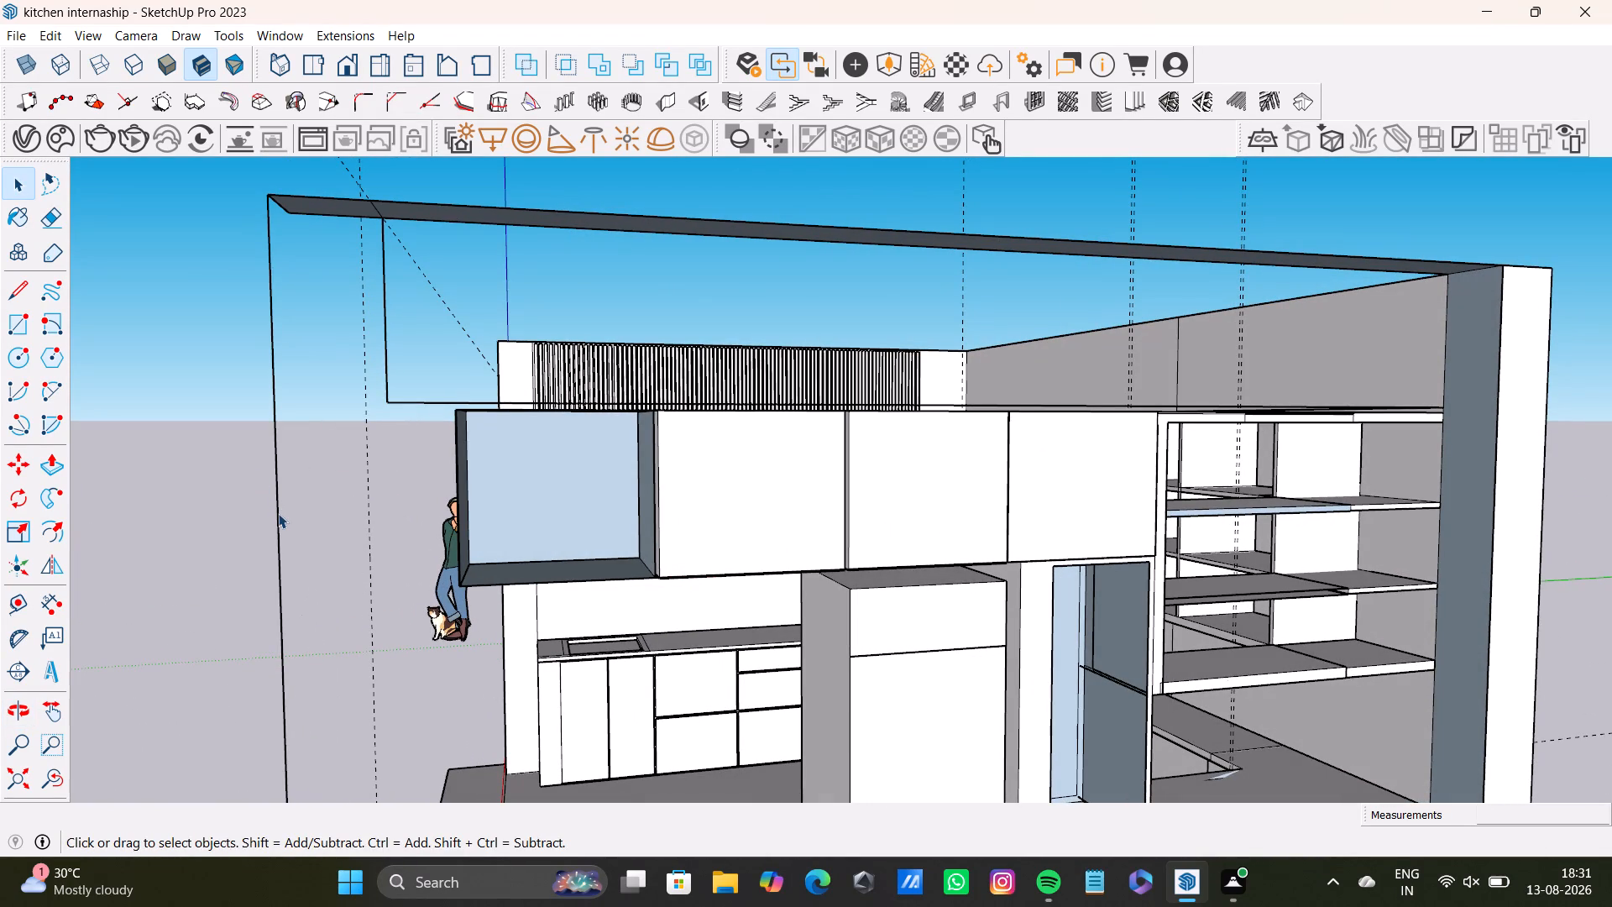
pyautogui.click(278, 513)
pyautogui.press('Delete')
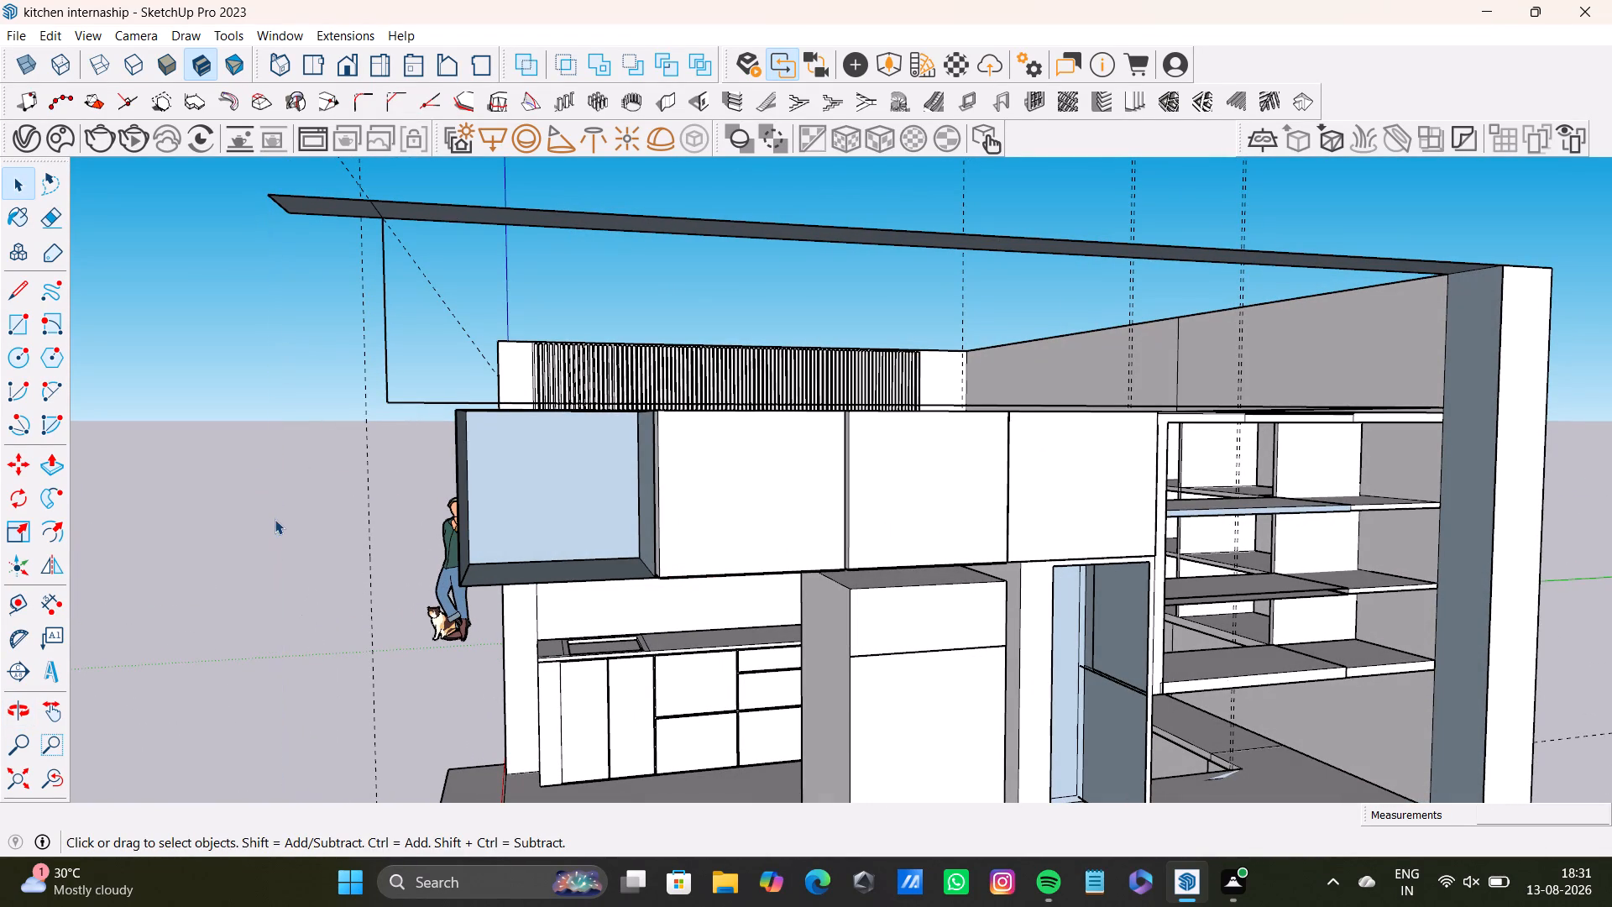
# Cut the wall's top face back to the guide by deleting the end section's inner, end and outer edges.
pyautogui.moveTo(402, 385); pyautogui.dragTo(402, 653, button='middle')
pyautogui.click(317, 657)
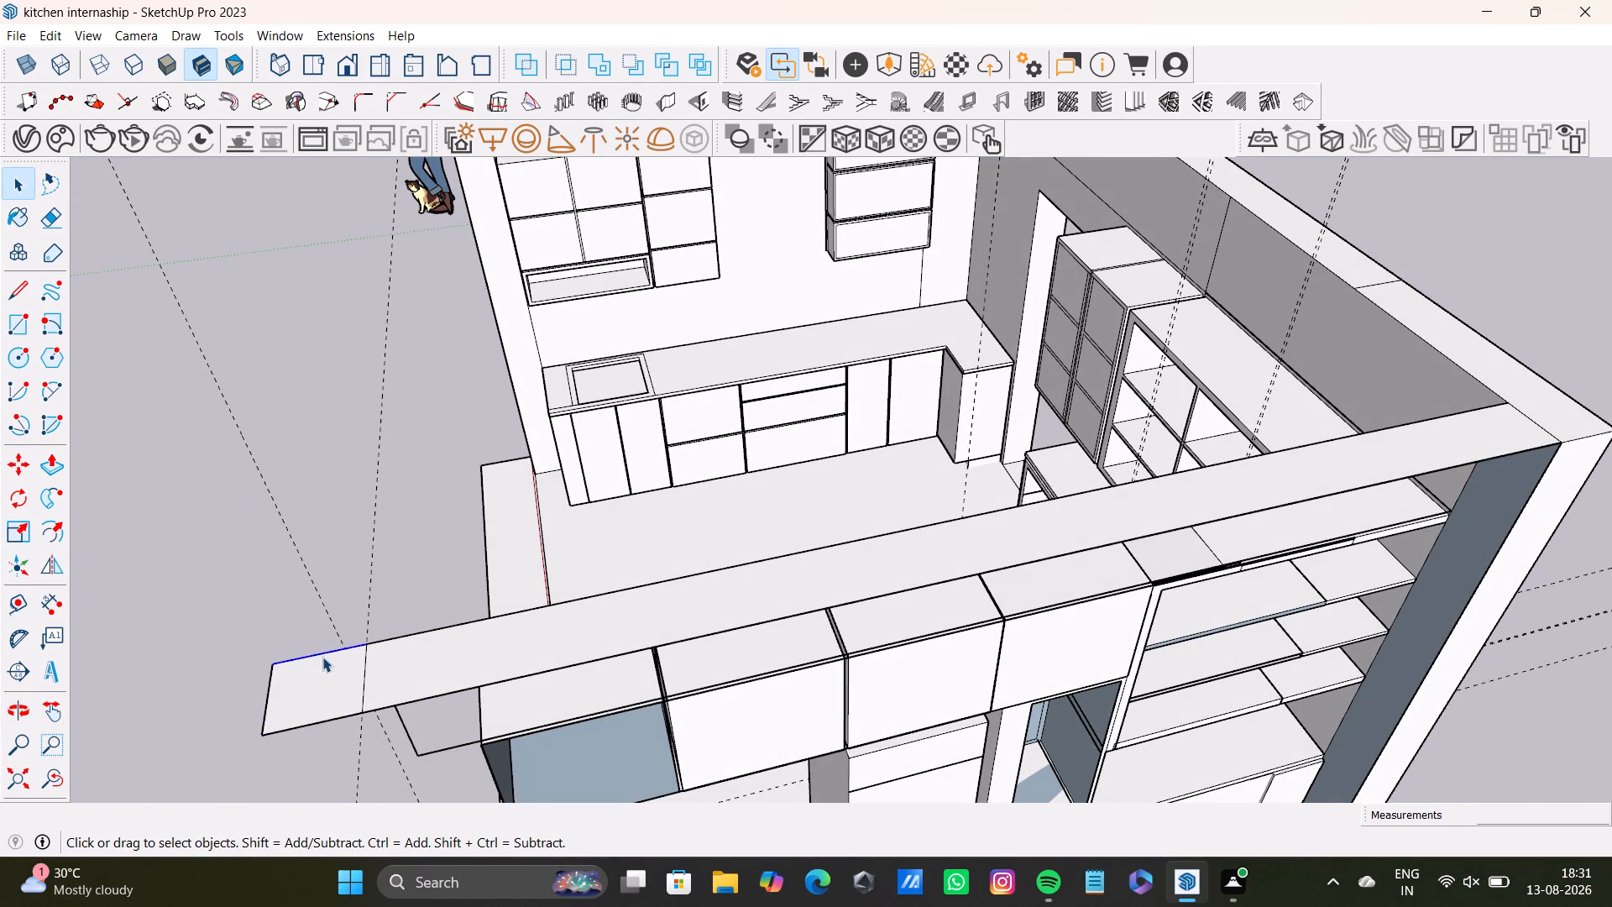
pyautogui.press('Delete')
pyautogui.click(265, 722)
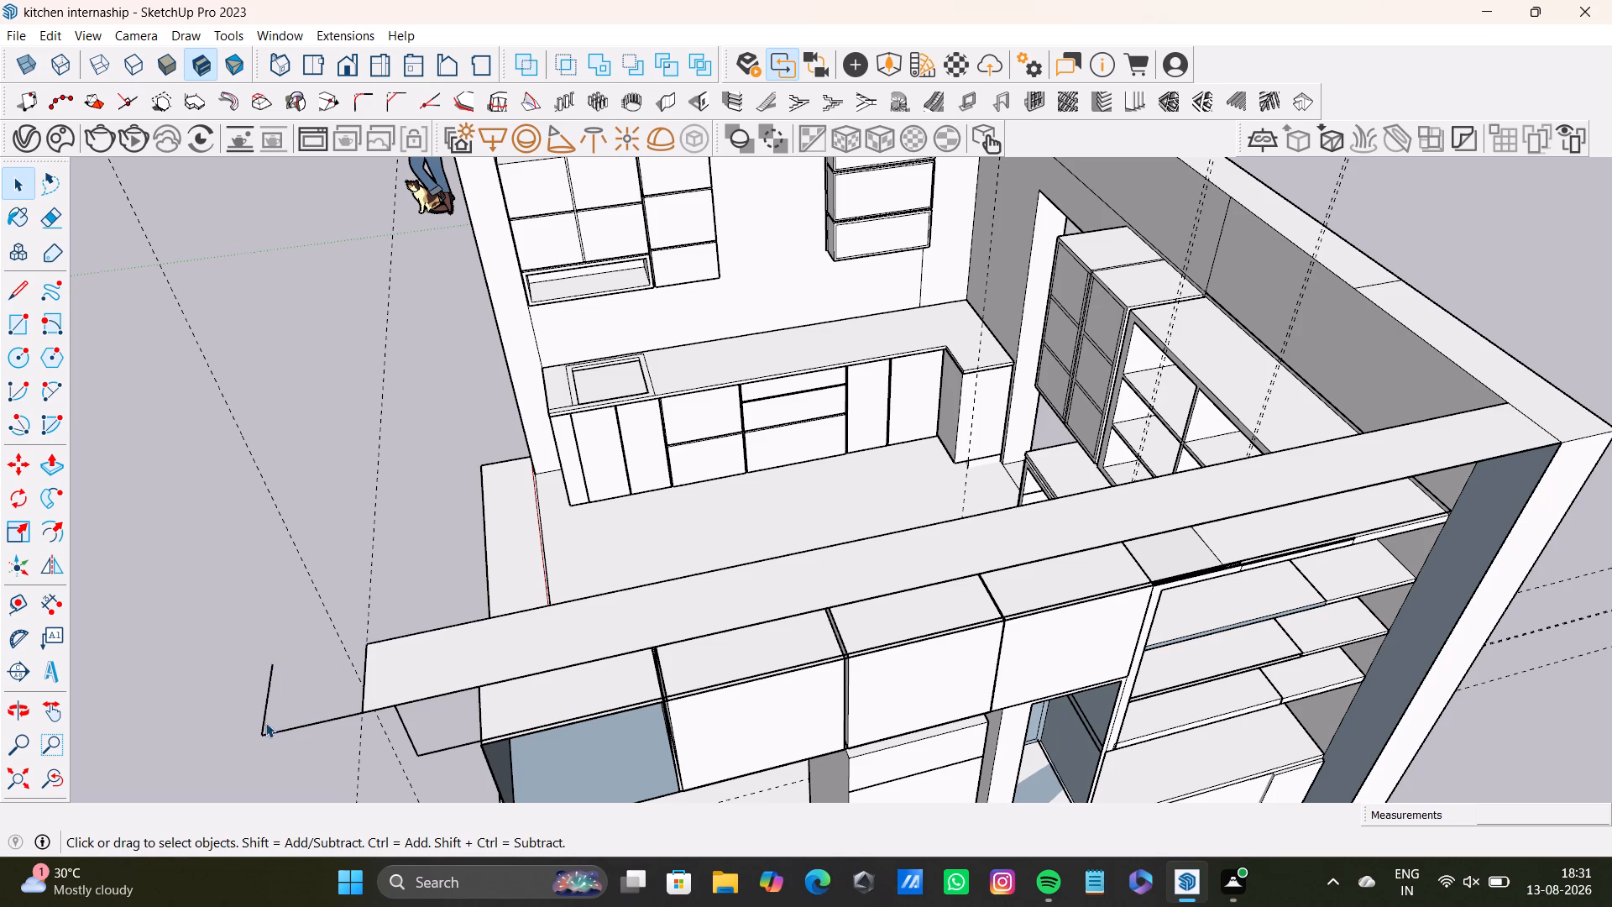
pyautogui.press('Delete')
pyautogui.click(289, 726)
pyautogui.click(300, 731)
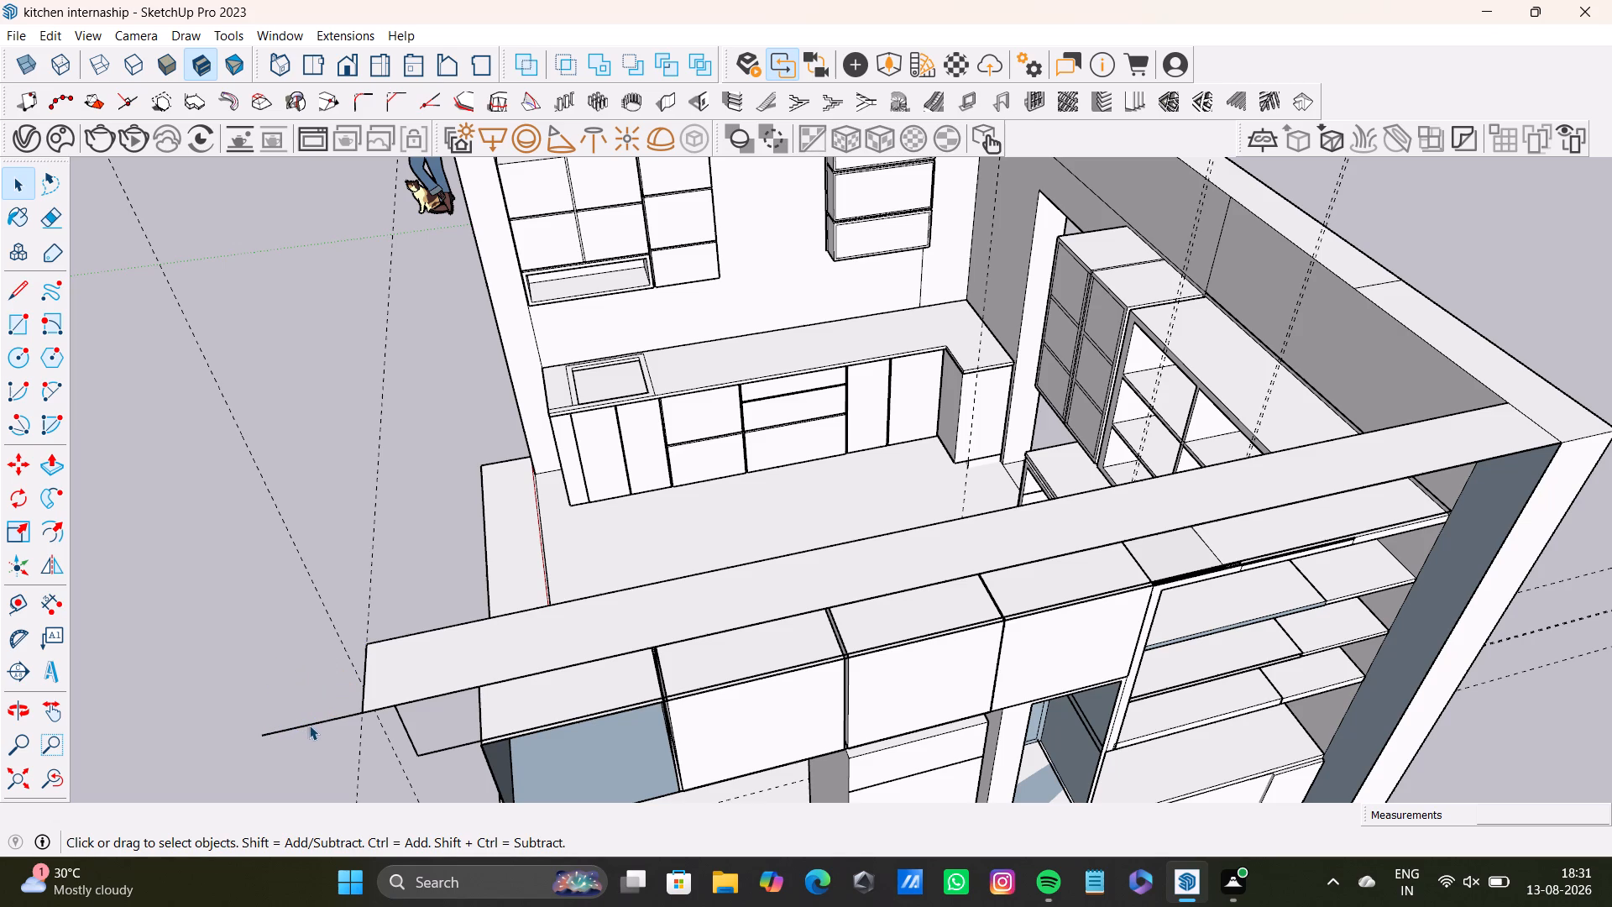
pyautogui.click(309, 725)
pyautogui.press('Delete')
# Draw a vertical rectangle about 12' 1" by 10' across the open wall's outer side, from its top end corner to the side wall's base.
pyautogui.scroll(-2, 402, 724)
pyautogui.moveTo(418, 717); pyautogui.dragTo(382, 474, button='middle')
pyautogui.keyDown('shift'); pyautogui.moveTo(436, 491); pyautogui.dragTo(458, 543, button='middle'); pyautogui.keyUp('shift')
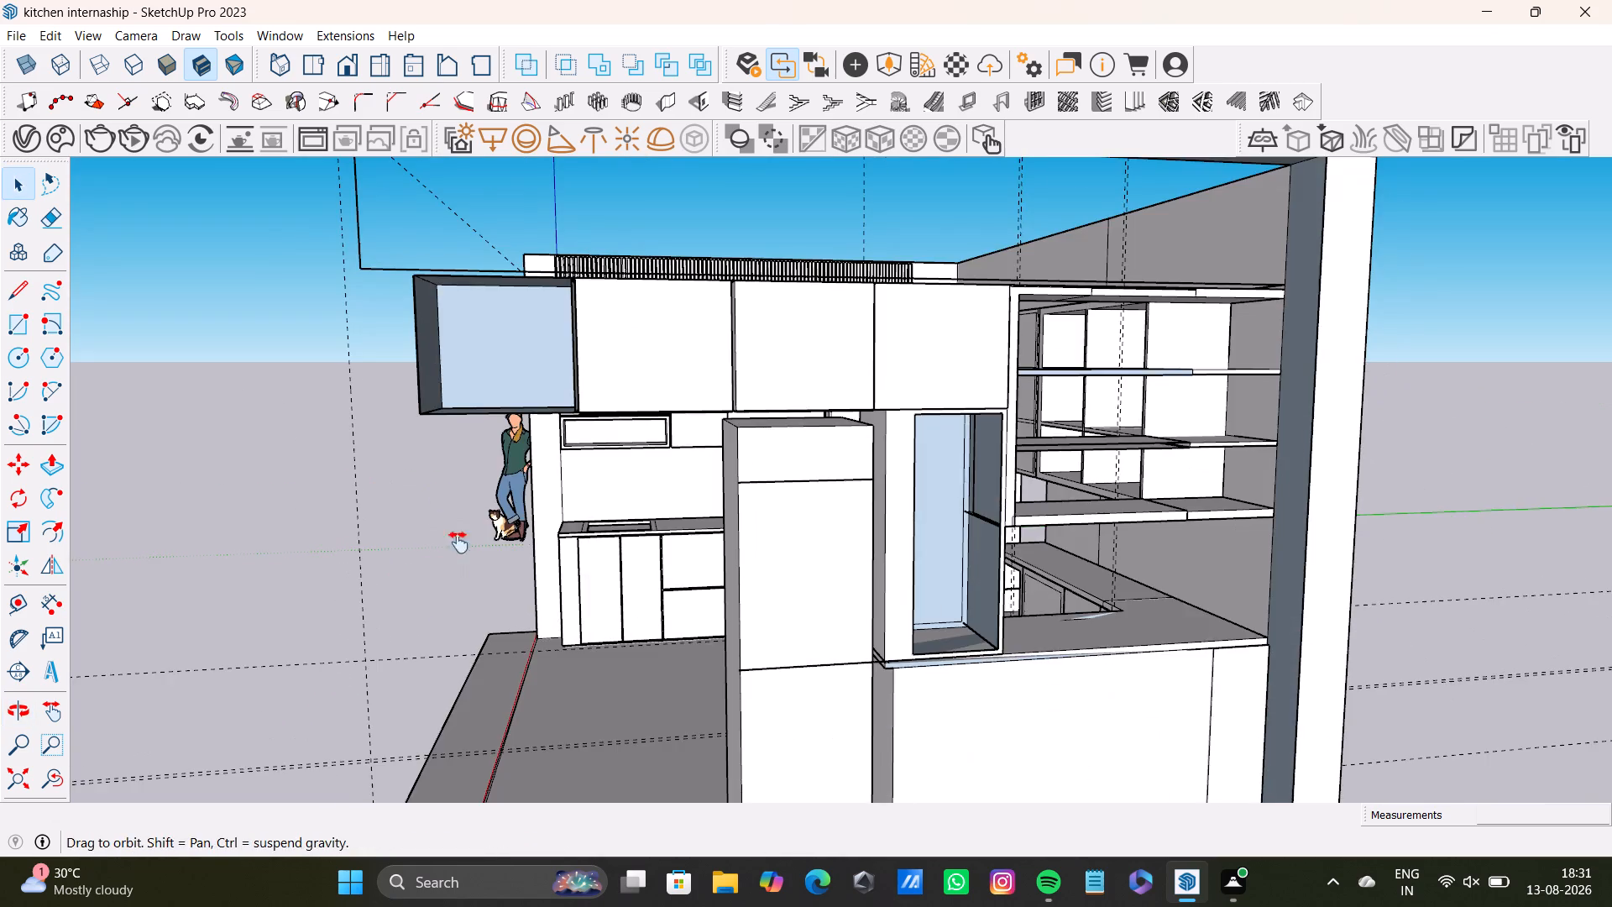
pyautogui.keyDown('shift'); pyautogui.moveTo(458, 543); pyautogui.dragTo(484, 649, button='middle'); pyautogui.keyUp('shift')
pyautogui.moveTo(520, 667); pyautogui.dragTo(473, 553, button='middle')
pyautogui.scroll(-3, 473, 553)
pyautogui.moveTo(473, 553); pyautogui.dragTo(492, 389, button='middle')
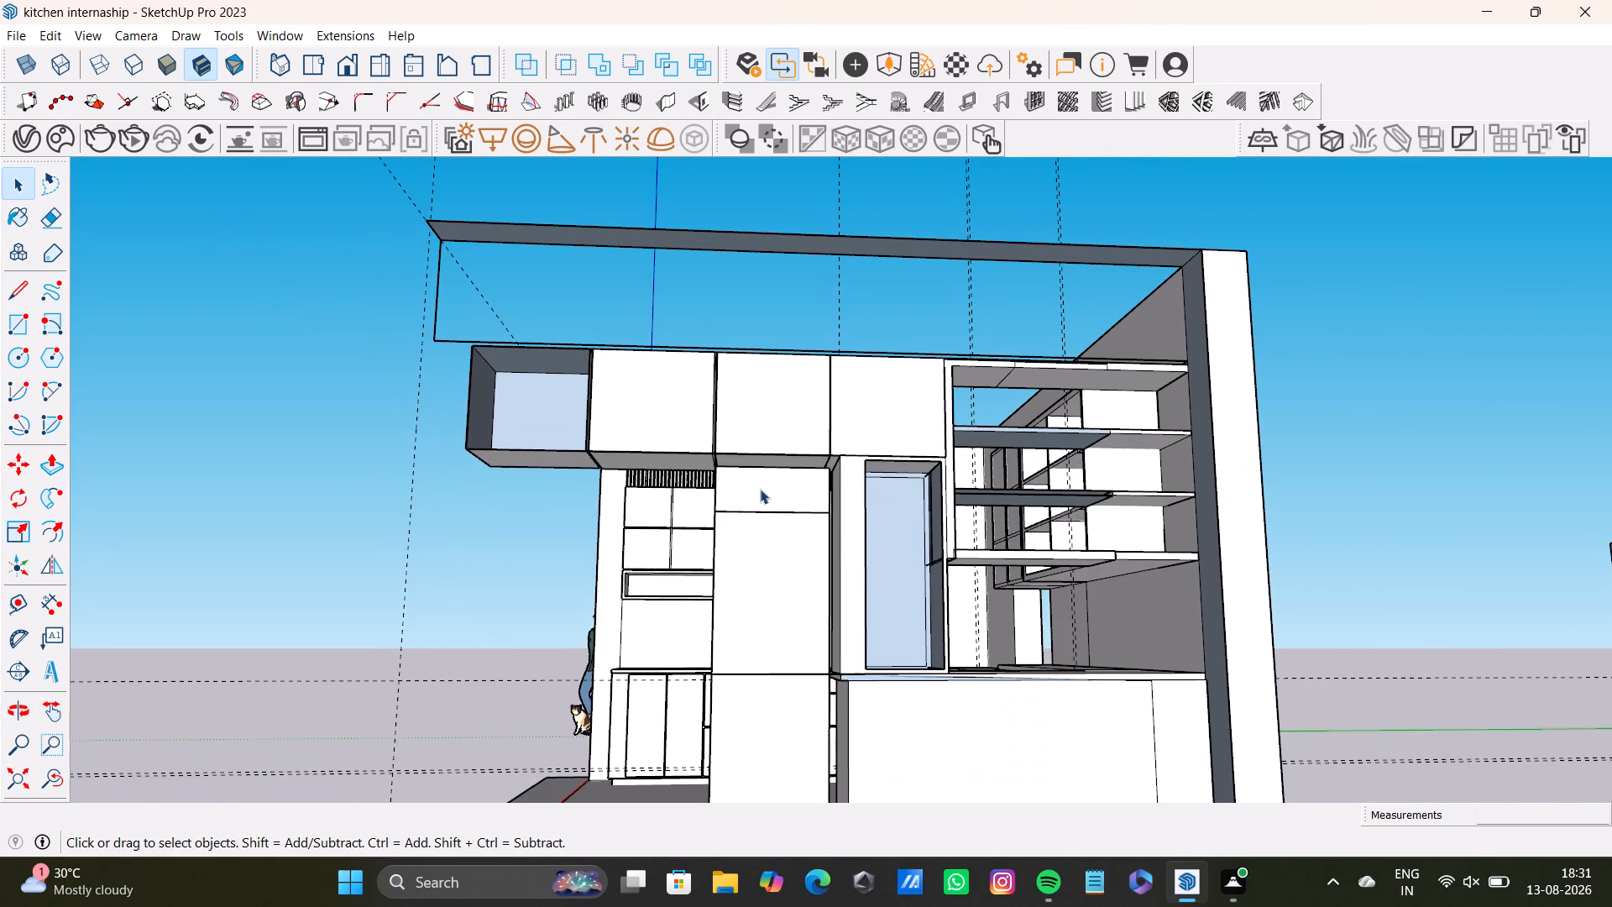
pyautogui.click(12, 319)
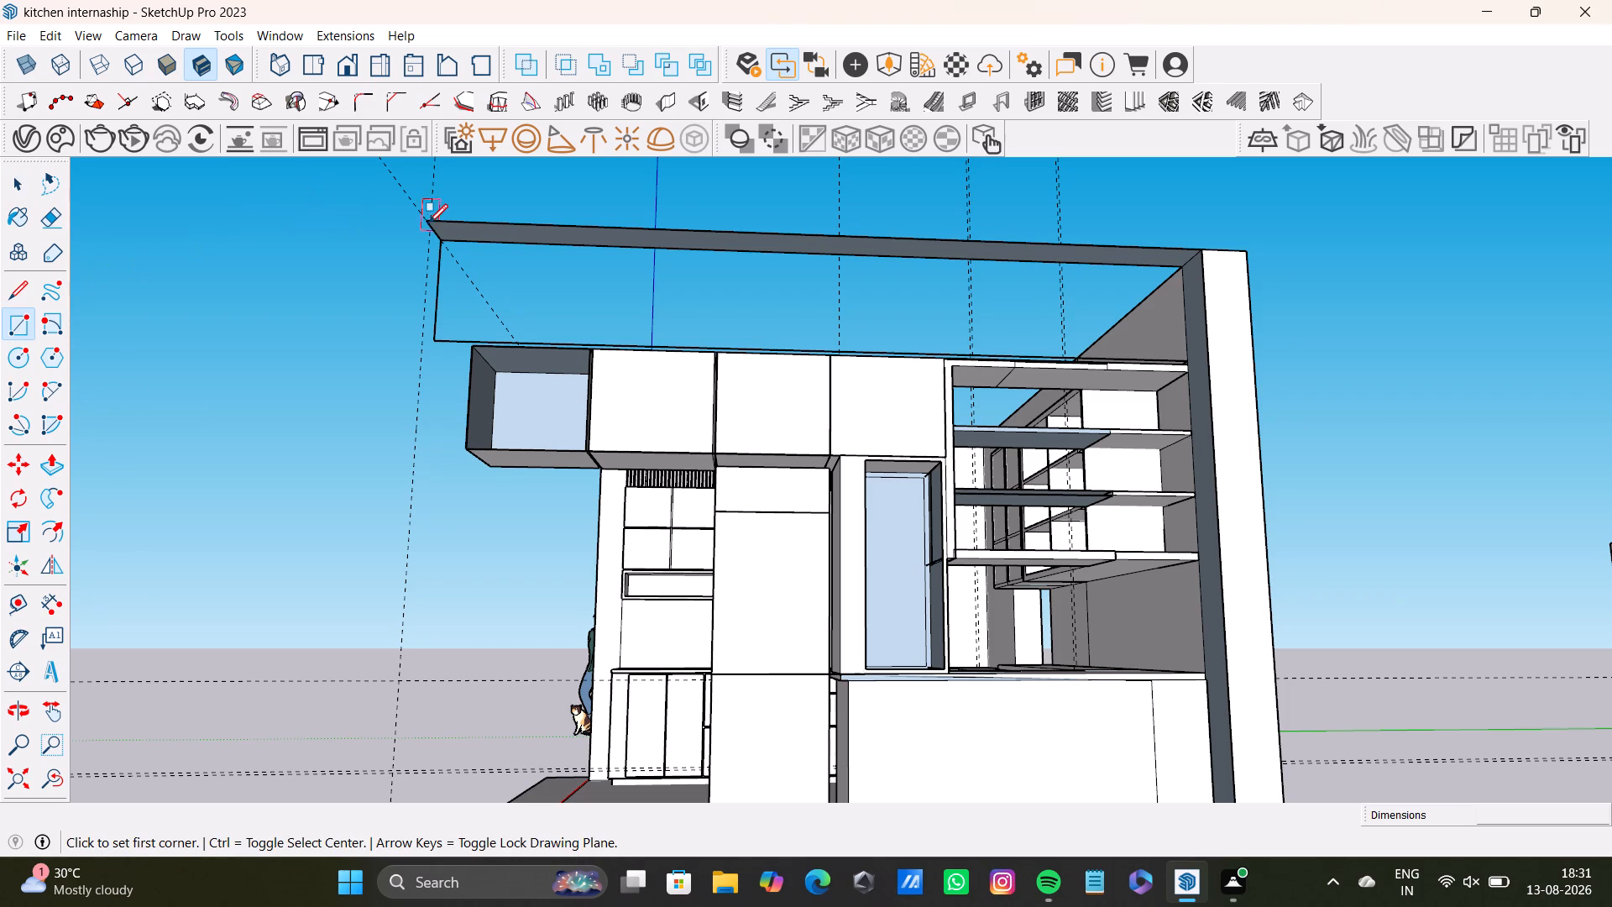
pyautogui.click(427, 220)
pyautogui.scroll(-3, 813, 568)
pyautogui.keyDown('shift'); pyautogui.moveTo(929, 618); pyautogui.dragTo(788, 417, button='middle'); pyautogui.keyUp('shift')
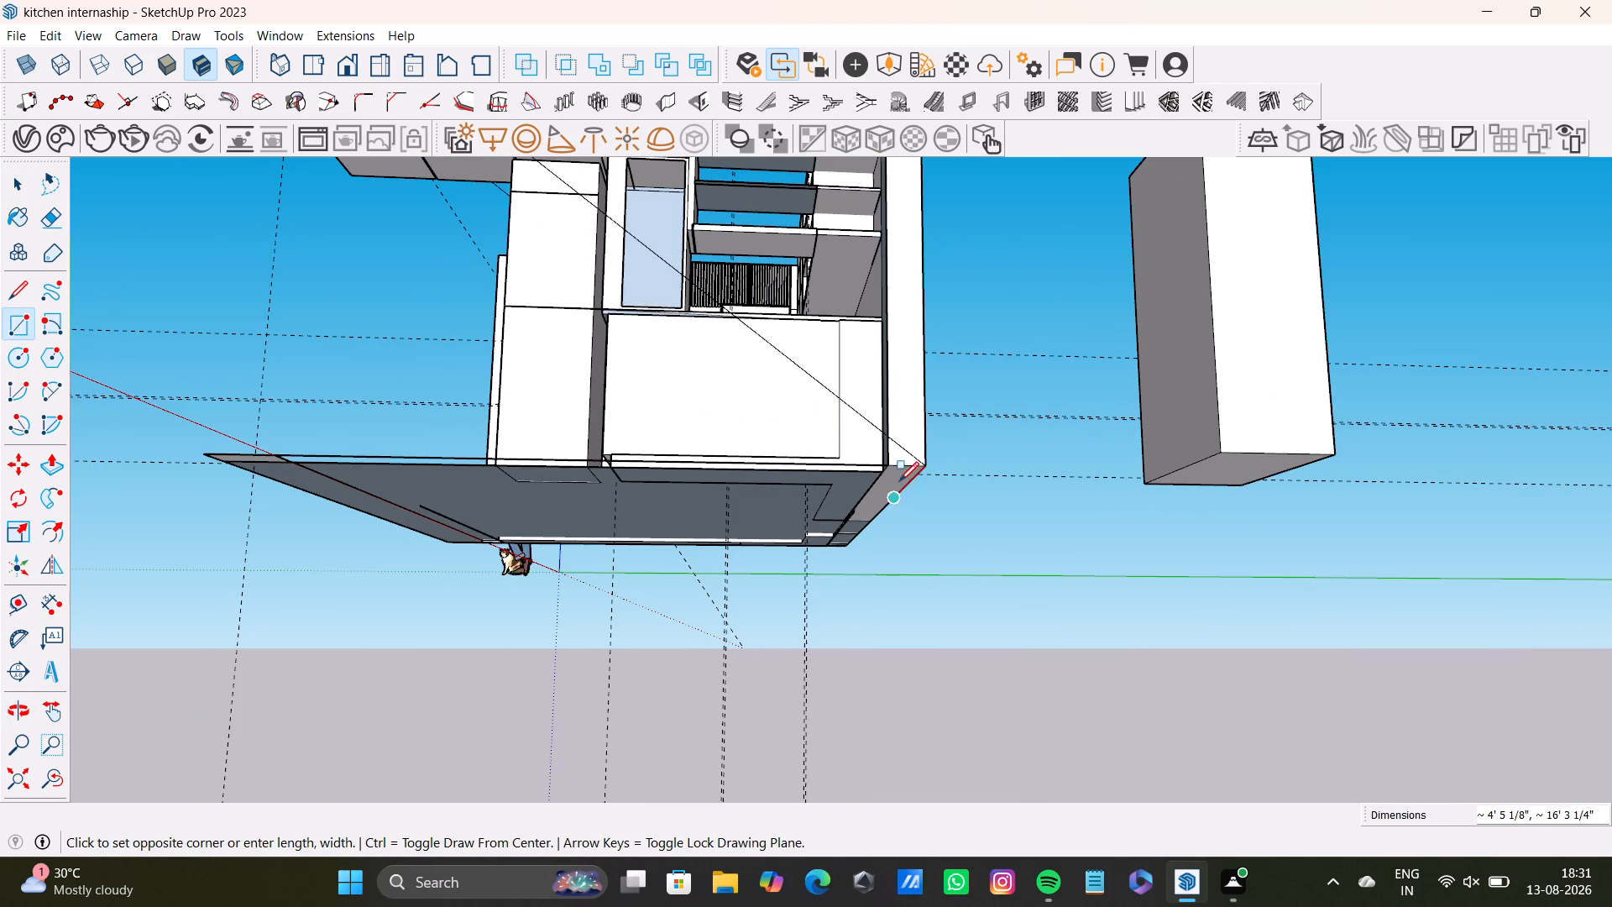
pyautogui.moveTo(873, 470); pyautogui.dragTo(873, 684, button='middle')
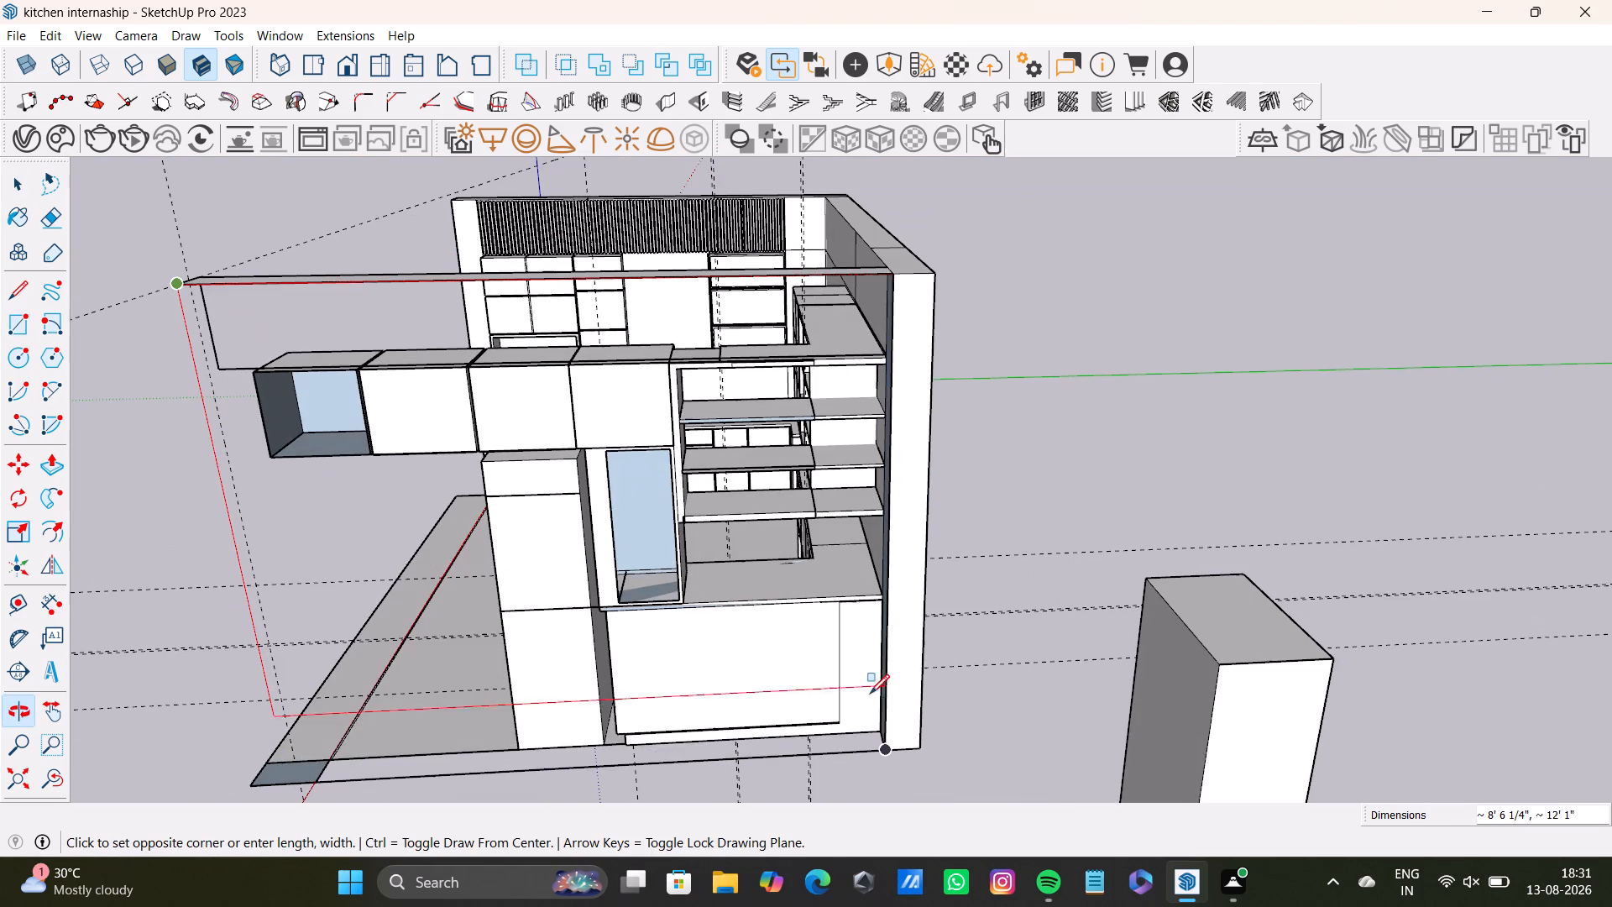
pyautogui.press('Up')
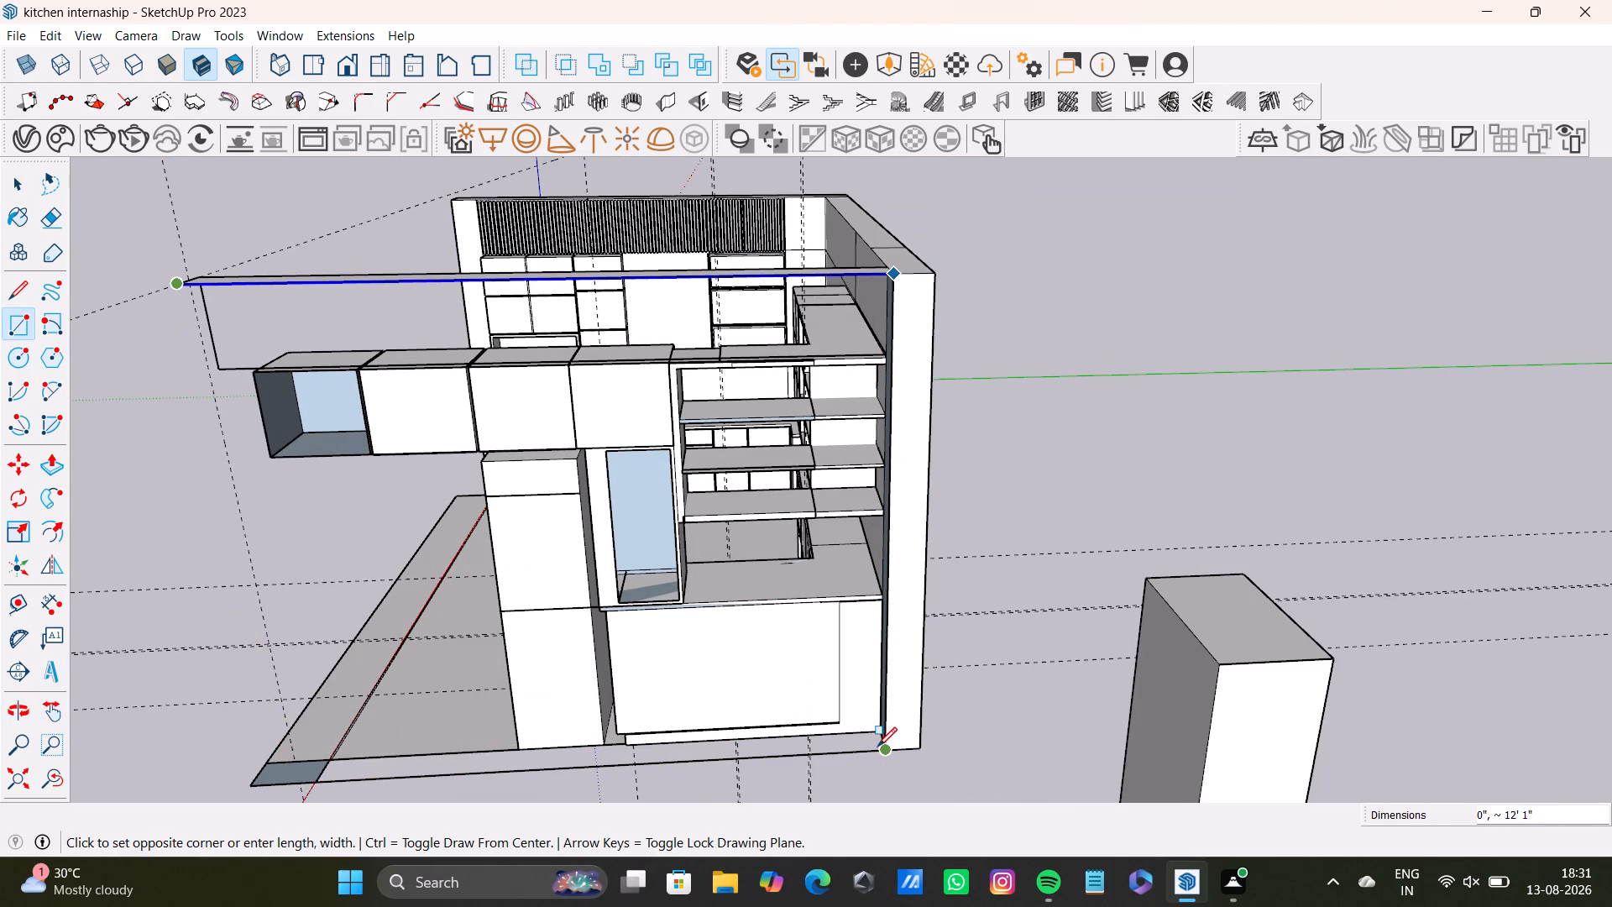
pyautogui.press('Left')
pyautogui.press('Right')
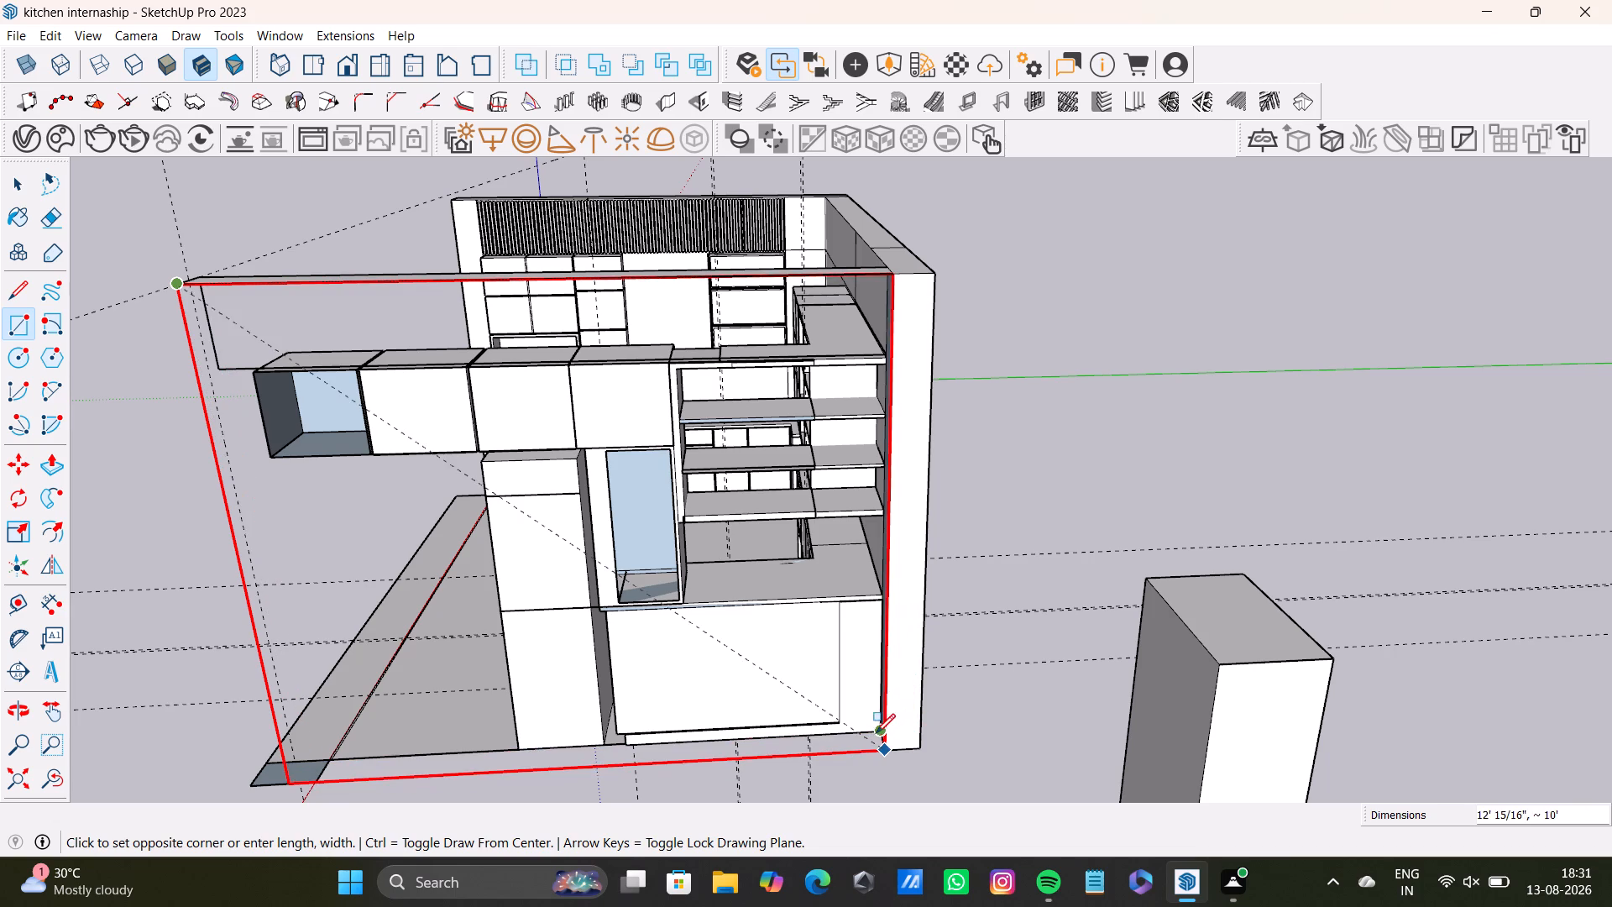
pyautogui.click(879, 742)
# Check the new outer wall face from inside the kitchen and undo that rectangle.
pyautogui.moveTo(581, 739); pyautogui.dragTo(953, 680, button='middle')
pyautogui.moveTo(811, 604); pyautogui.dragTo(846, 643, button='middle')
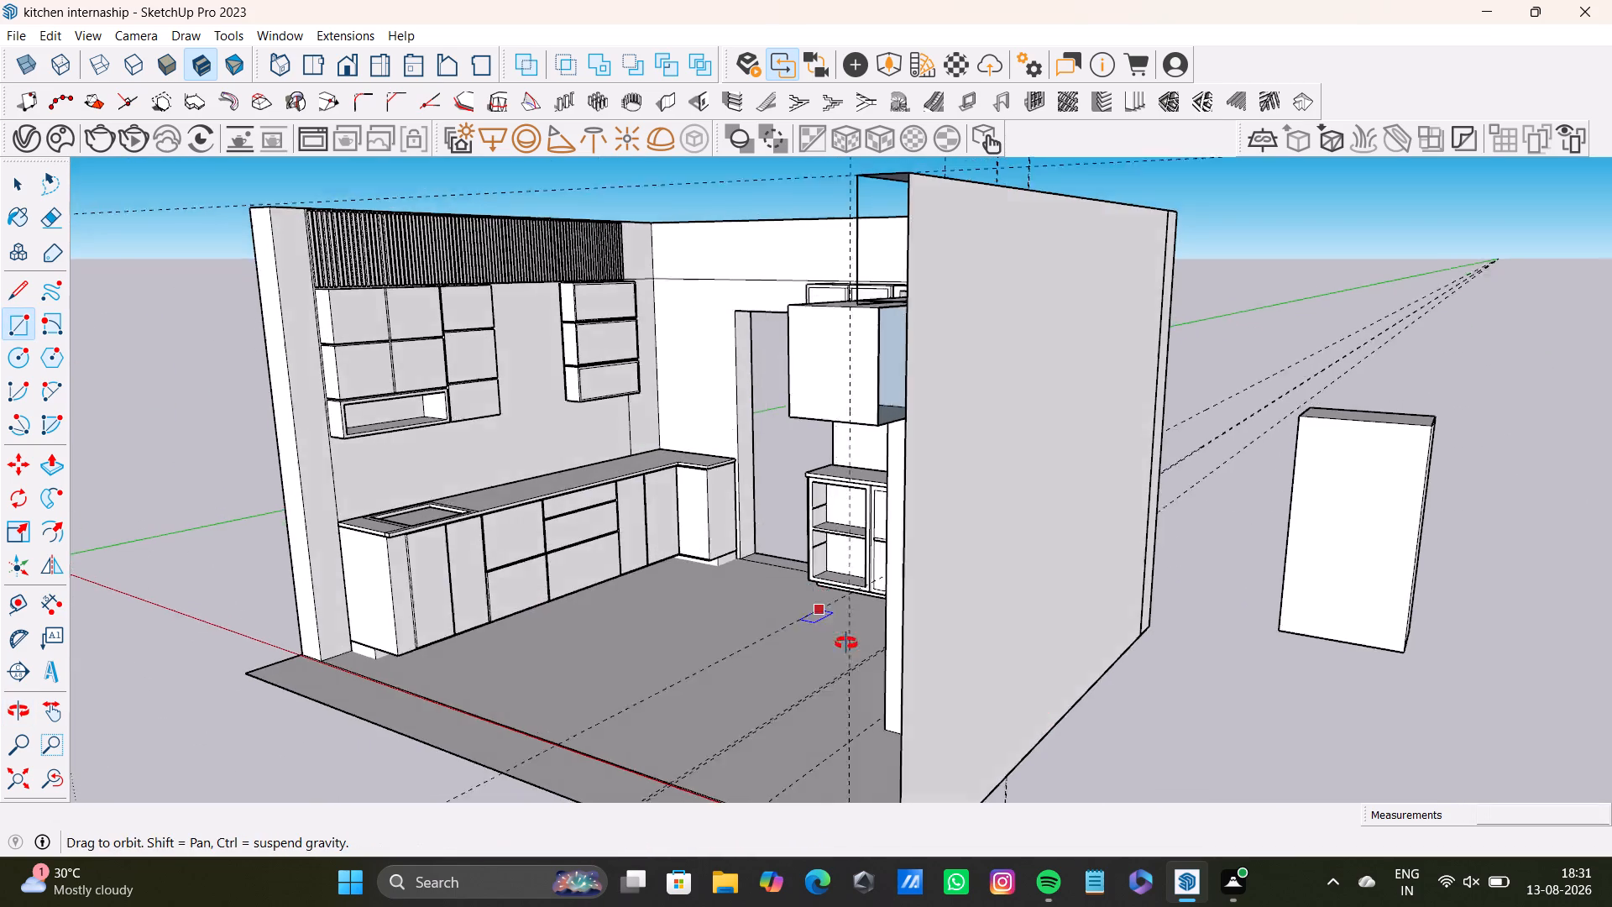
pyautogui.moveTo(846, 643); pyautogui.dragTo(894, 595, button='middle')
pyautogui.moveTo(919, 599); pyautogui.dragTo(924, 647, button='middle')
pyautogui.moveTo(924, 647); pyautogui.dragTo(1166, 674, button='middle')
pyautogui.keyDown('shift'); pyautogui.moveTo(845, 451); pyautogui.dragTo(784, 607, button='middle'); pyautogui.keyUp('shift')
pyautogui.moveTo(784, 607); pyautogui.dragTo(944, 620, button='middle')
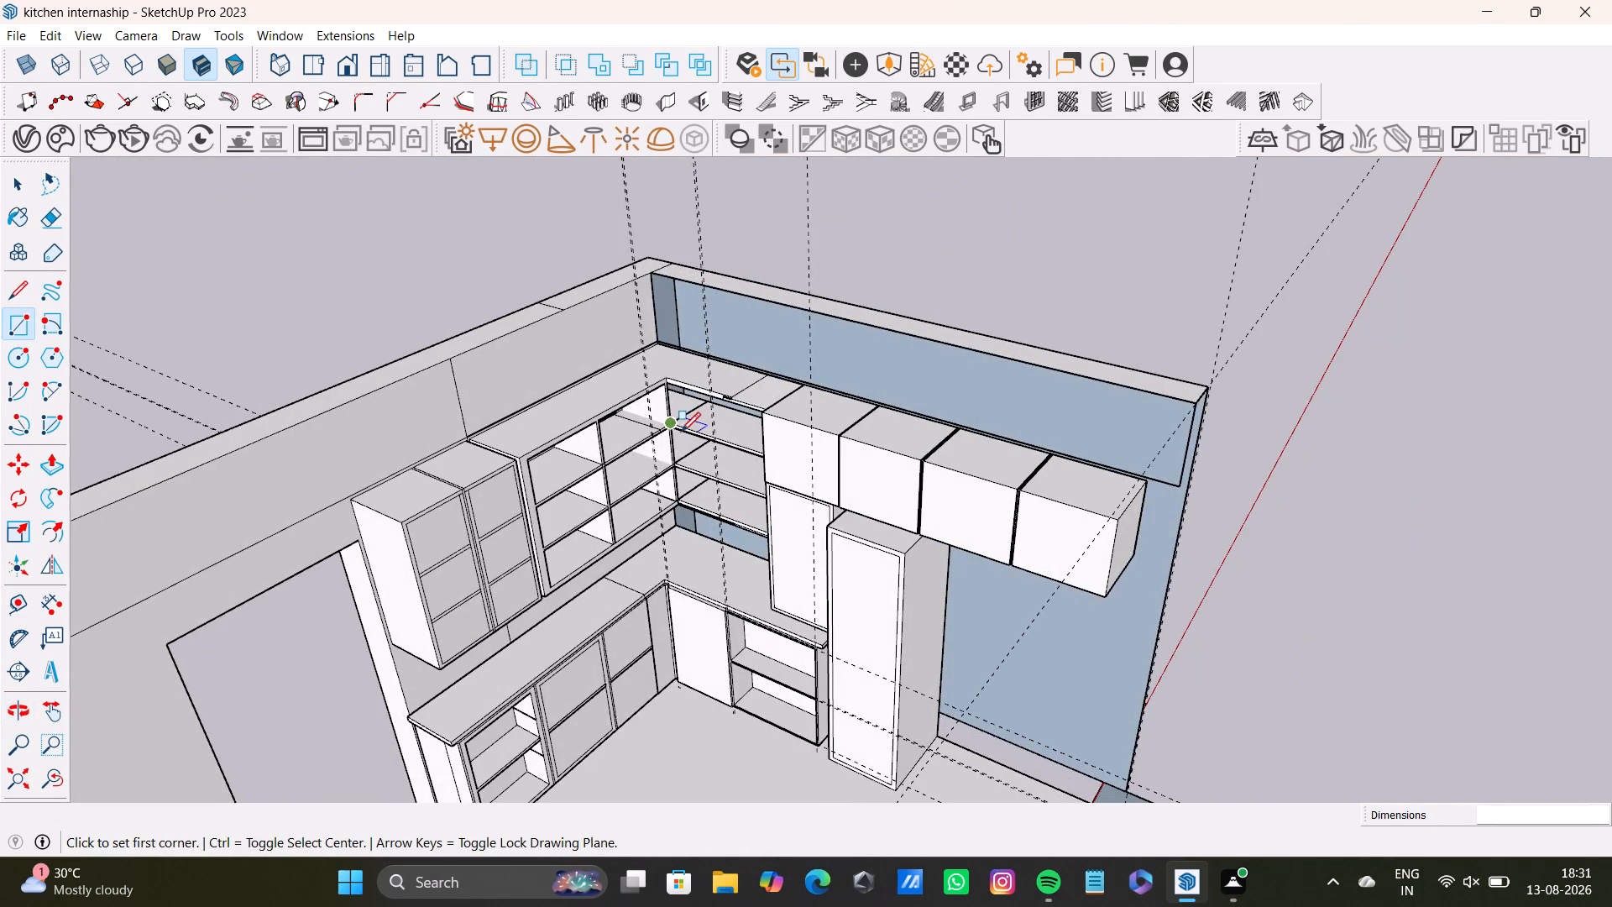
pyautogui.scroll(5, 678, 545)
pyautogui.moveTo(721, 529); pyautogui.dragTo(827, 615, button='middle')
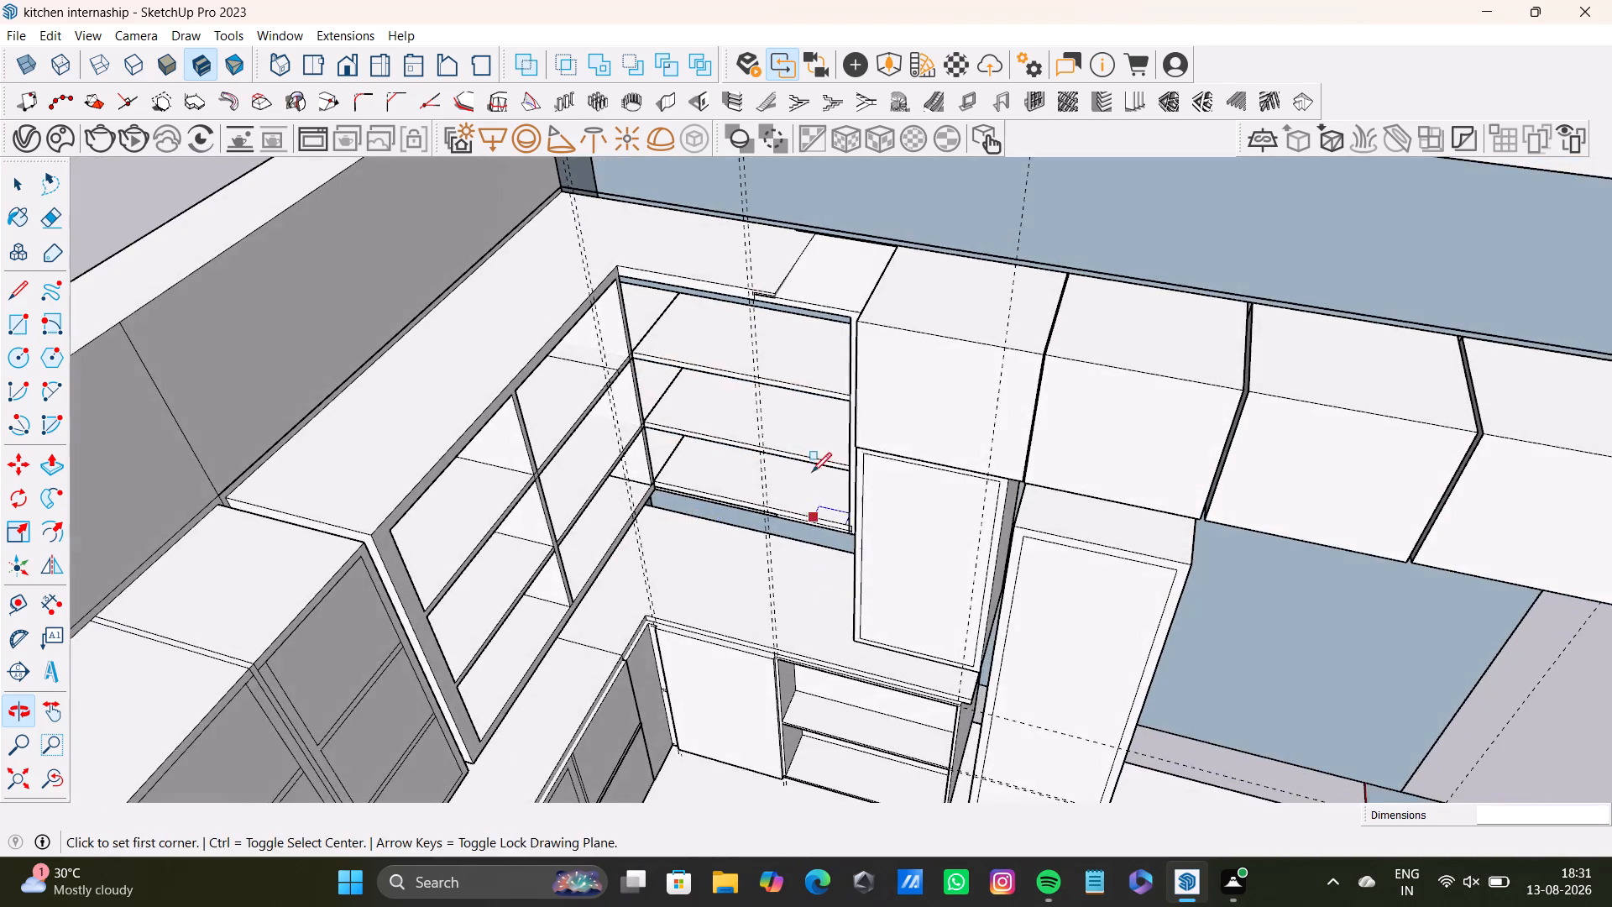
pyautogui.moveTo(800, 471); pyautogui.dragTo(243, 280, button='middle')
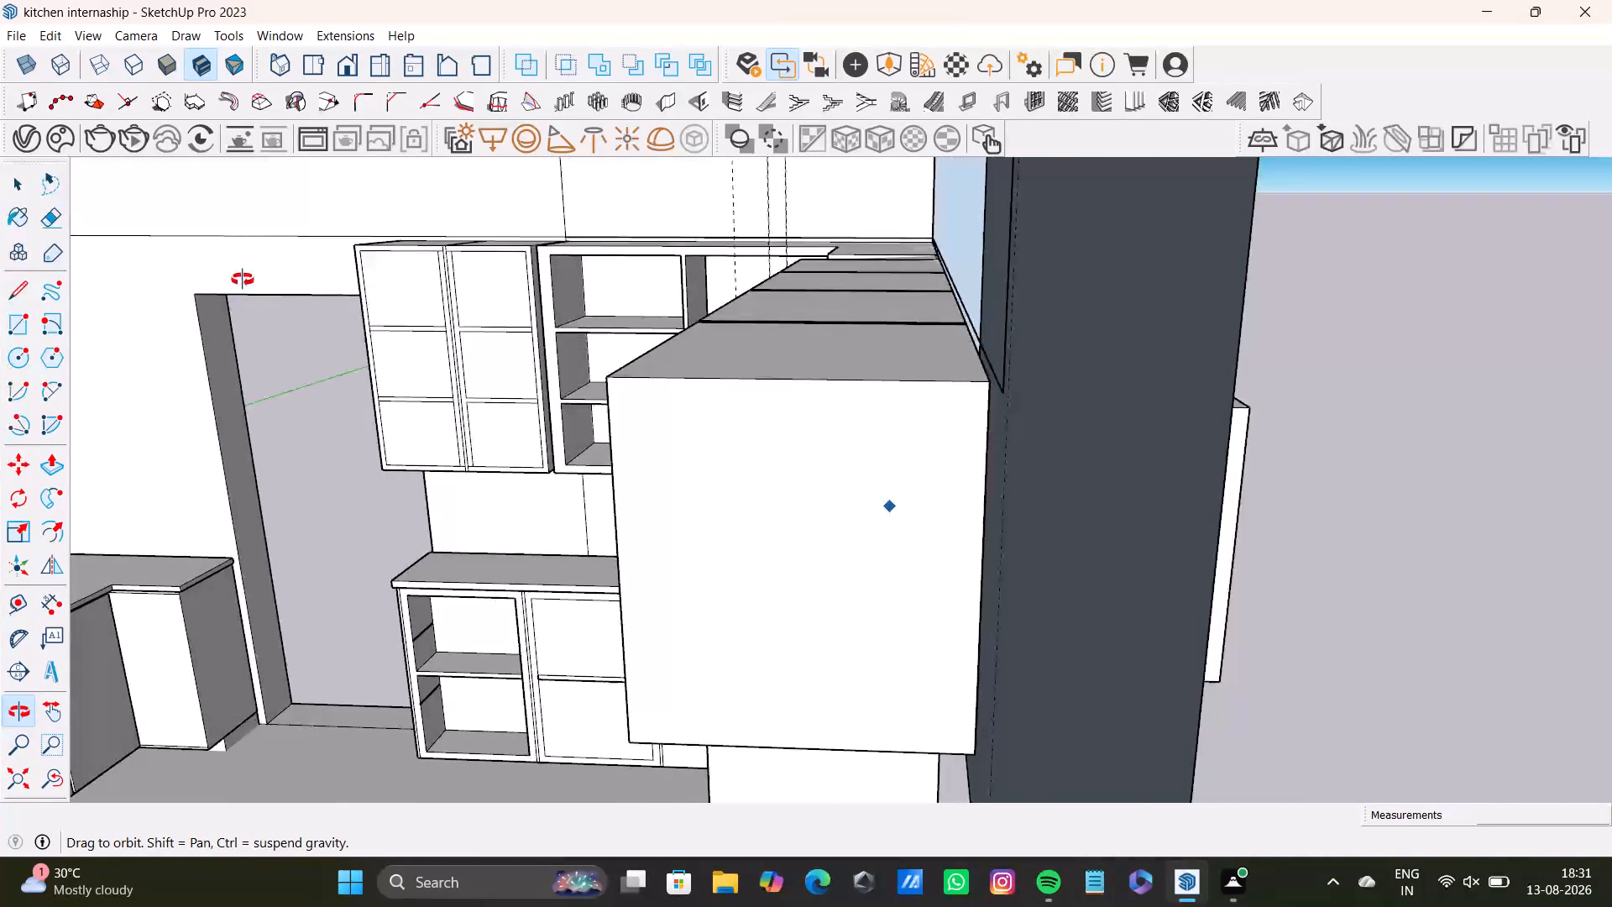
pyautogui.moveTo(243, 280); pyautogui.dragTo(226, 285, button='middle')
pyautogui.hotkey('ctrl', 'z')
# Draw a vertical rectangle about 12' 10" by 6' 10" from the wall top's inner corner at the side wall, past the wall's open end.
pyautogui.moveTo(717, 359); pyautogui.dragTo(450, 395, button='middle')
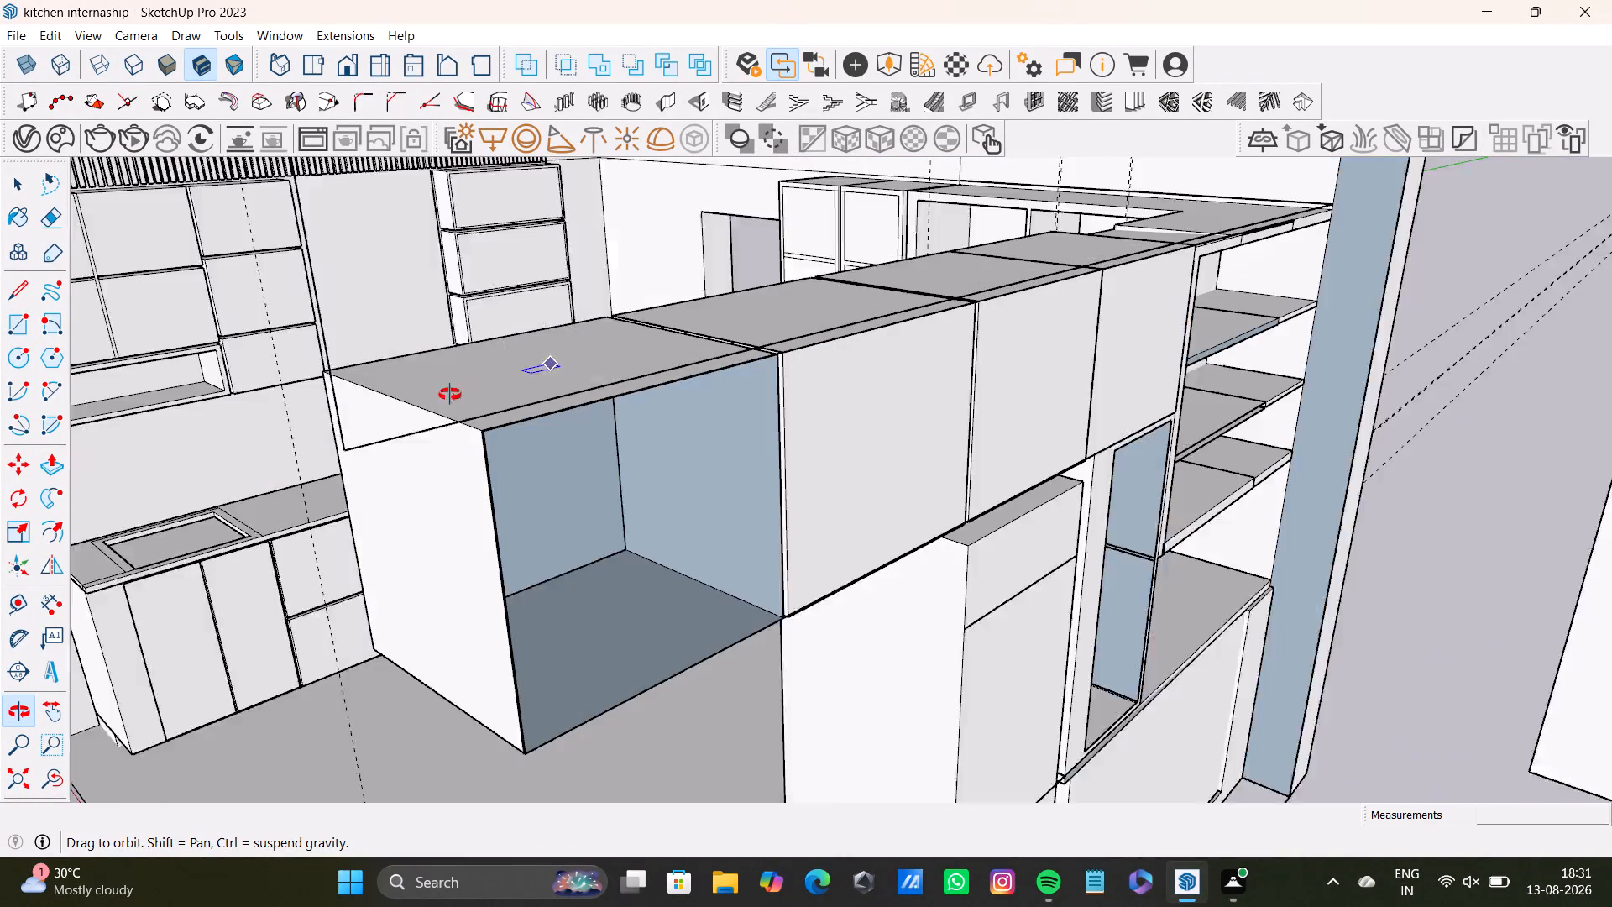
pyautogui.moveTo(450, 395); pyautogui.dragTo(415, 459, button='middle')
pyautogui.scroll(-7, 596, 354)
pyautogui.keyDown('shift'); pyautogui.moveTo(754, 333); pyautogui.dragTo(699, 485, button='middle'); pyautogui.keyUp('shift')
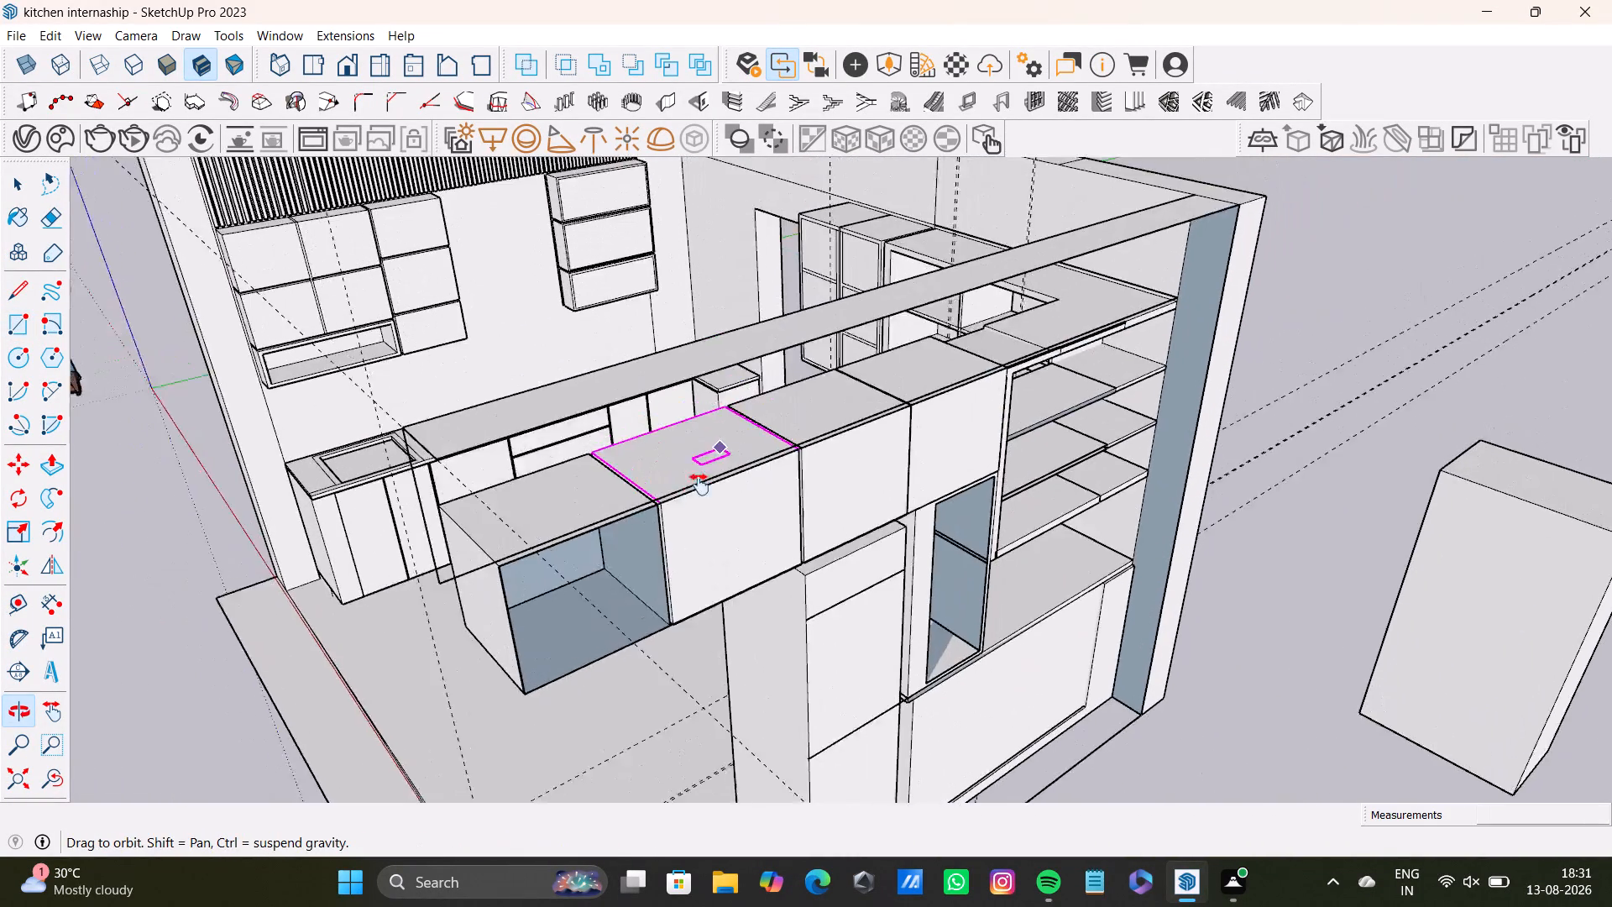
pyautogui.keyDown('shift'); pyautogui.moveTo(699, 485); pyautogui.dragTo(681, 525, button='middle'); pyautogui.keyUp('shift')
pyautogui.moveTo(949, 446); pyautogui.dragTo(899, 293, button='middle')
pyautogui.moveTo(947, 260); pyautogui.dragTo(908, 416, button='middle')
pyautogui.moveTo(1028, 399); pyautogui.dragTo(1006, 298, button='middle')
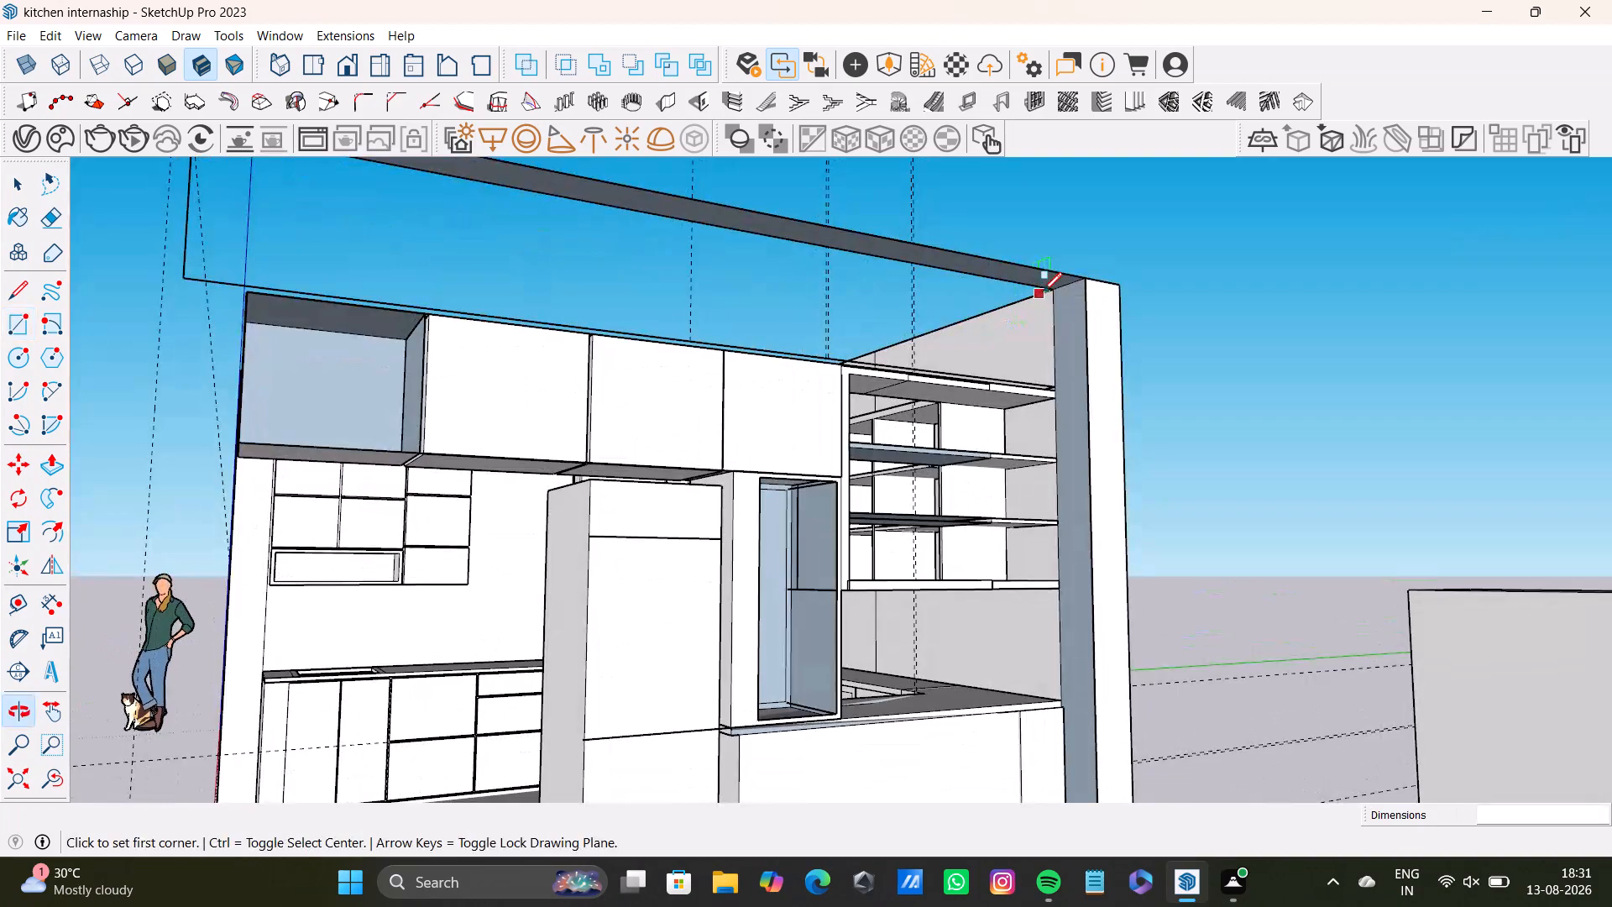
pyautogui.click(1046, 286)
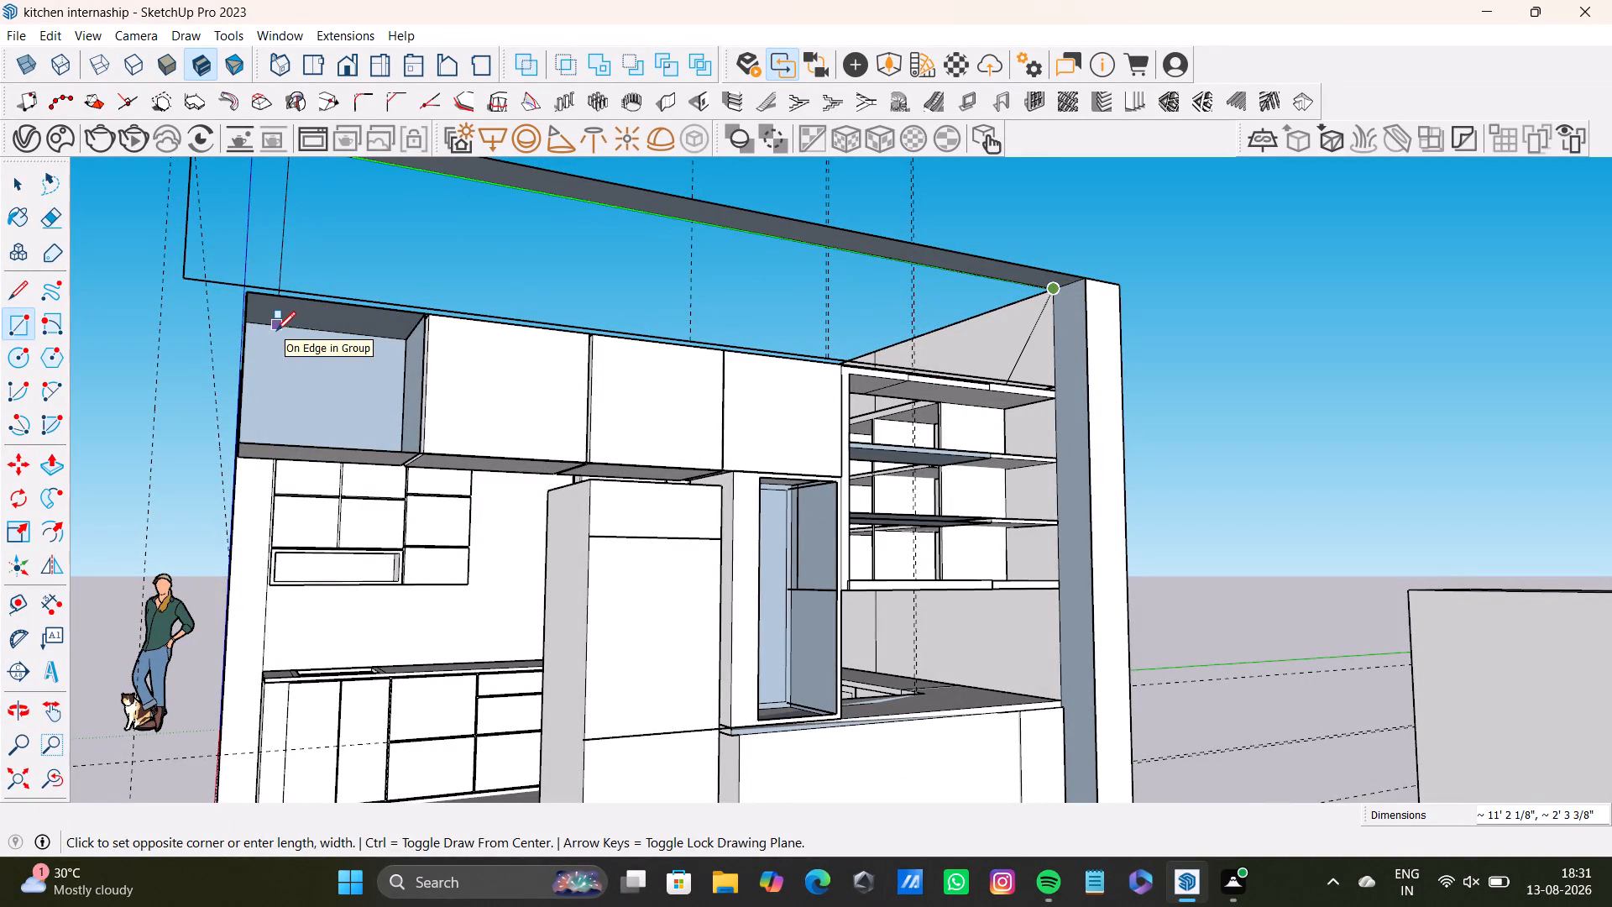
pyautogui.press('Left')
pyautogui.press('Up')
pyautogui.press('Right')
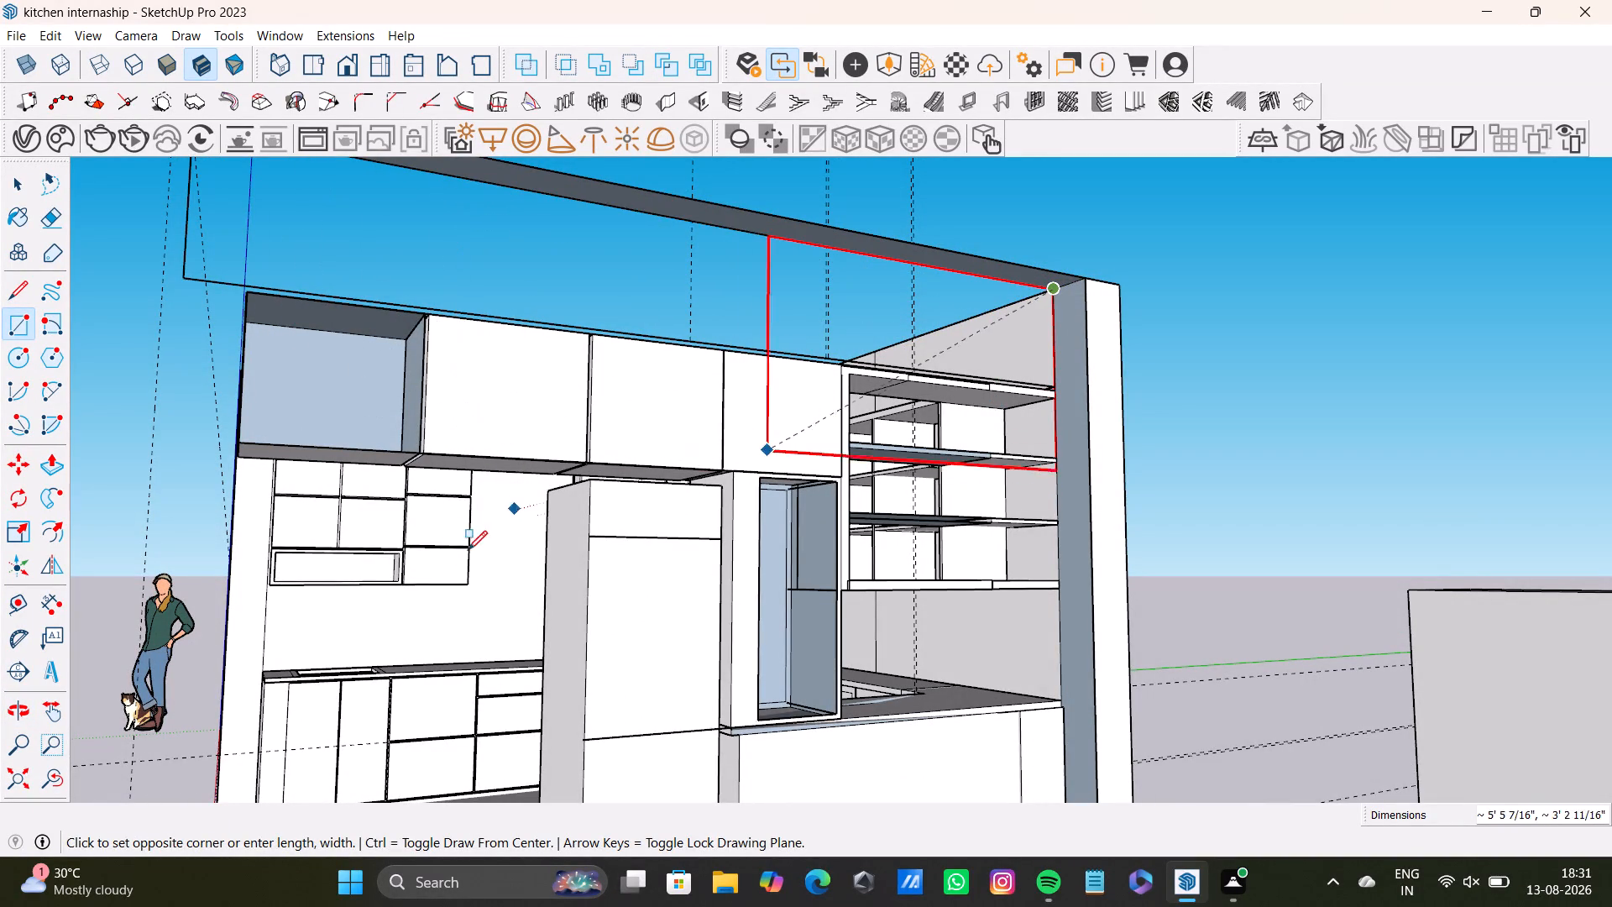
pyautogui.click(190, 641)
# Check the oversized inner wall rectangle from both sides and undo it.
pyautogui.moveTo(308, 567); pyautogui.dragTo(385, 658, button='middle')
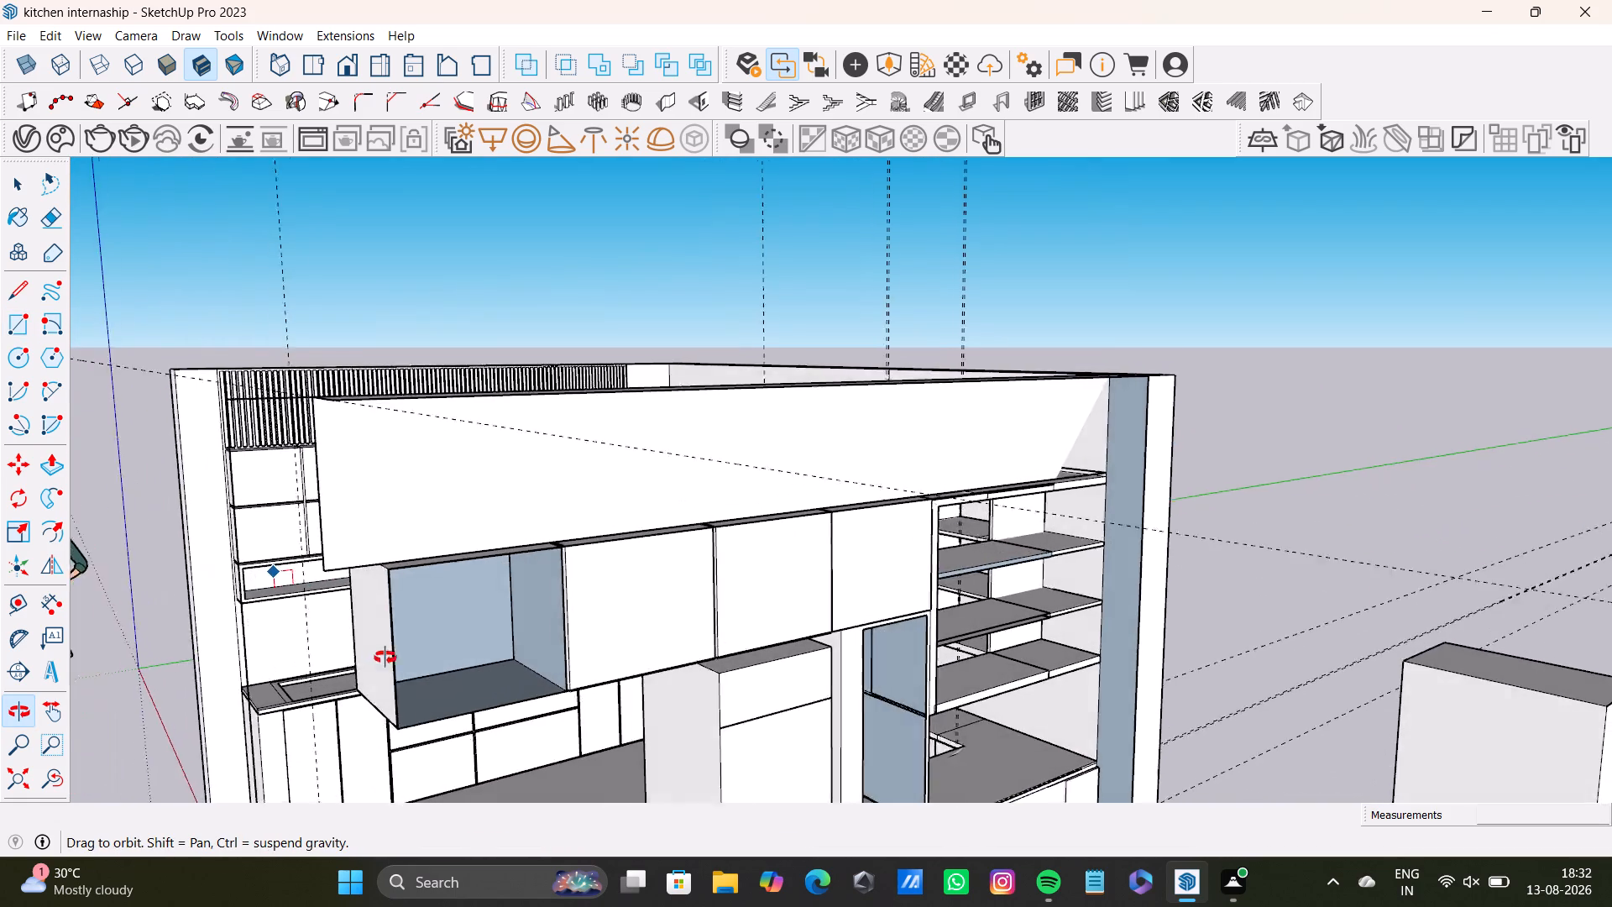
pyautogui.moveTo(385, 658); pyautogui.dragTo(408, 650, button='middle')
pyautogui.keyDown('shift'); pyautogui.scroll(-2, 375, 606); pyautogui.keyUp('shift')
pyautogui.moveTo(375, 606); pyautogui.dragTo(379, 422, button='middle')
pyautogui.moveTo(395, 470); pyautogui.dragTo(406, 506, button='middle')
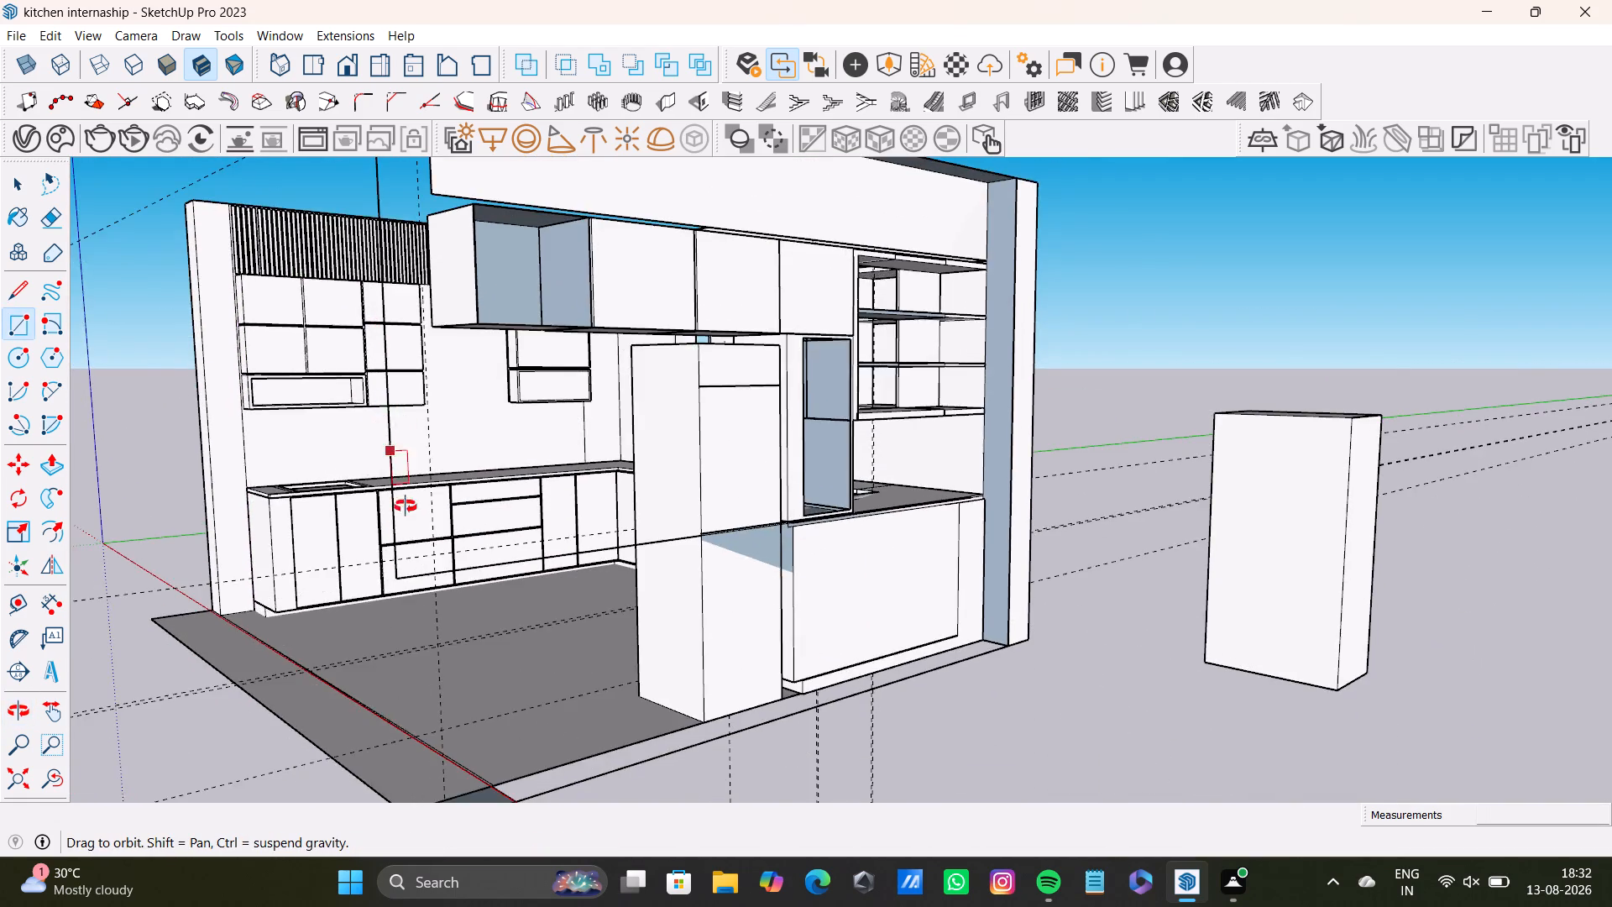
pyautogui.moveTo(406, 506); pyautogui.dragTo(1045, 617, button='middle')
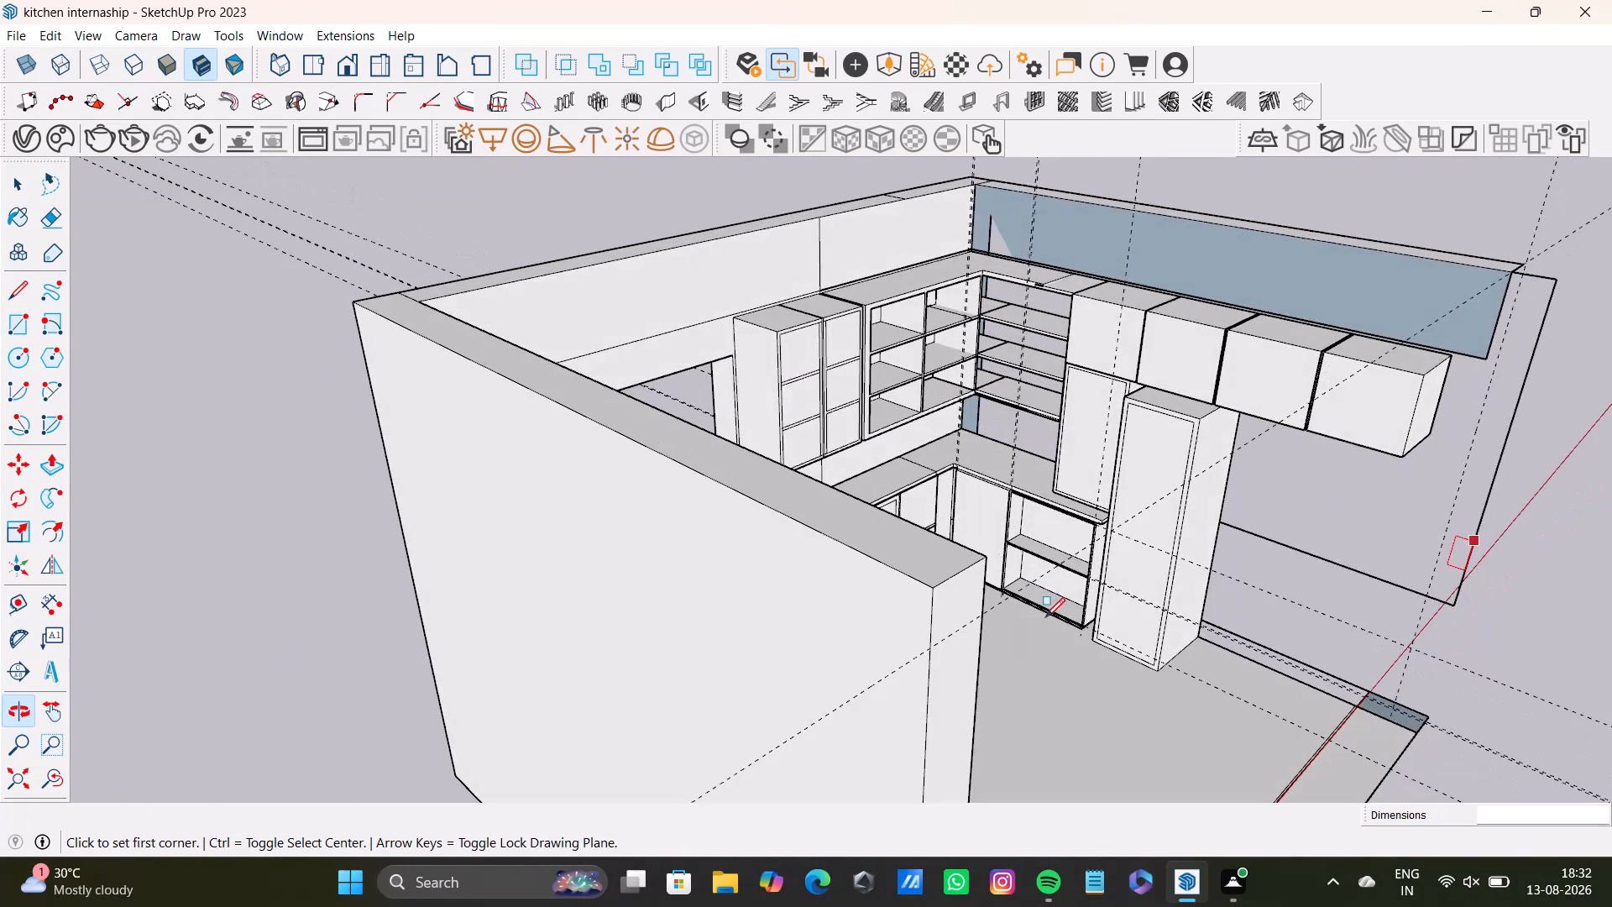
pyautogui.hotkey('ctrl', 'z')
# Draw a vertical rectangle about 12' by 6' 9" on the wall's inner plane, from the top's inner end corner to the side wall at countertop level.
pyautogui.keyDown('shift'); pyautogui.moveTo(1026, 439); pyautogui.dragTo(428, 459, button='middle'); pyautogui.keyUp('shift')
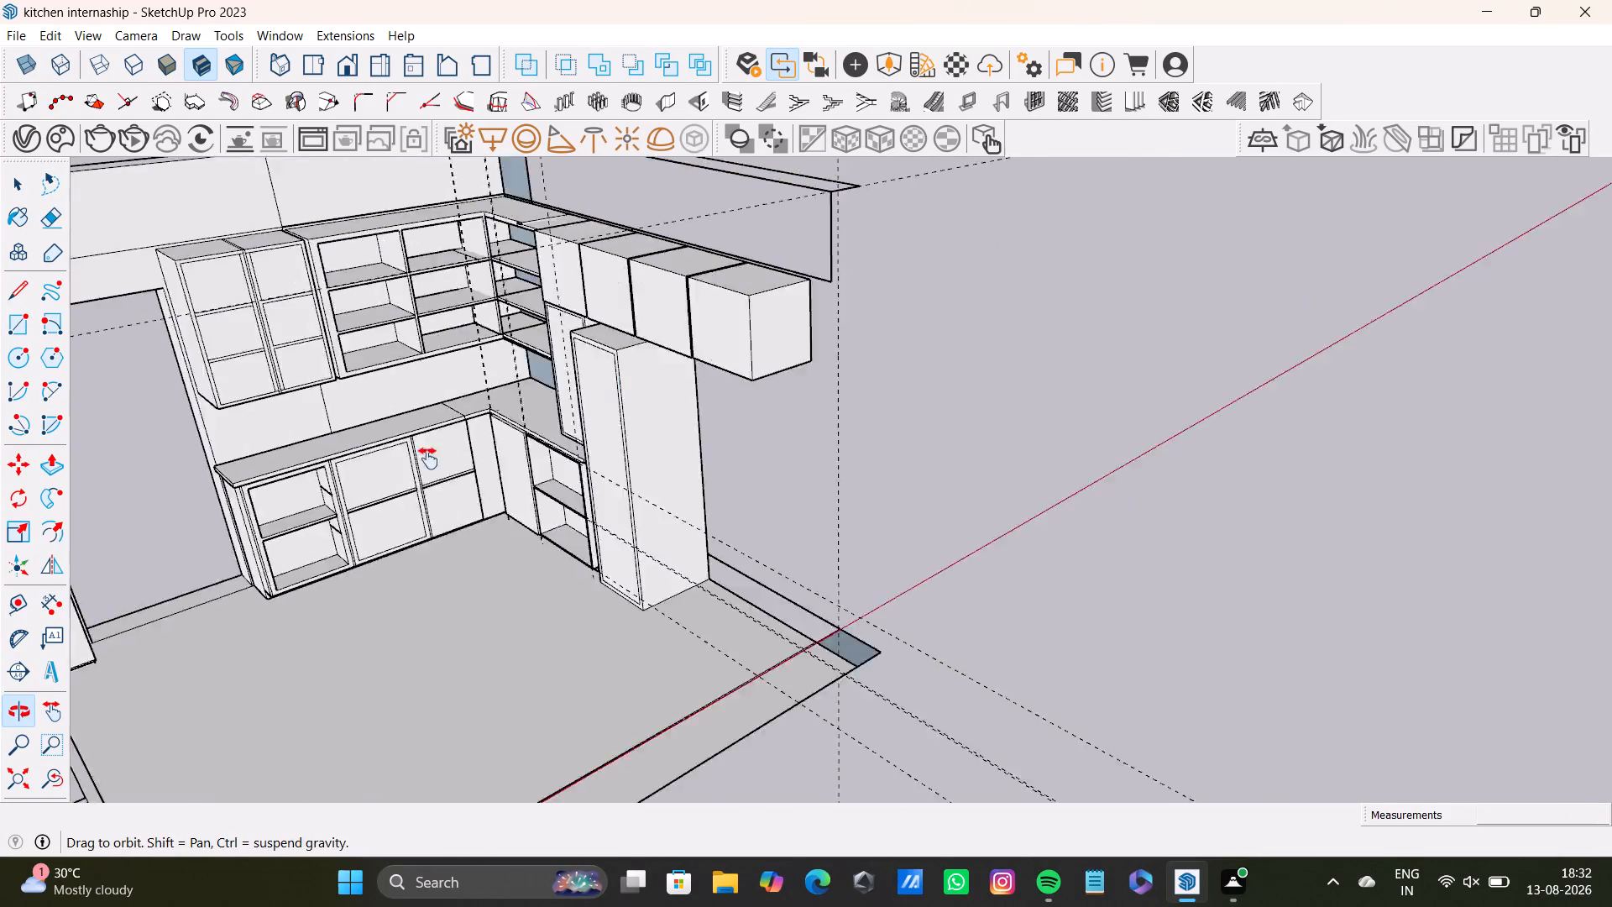
pyautogui.keyDown('shift'); pyautogui.moveTo(428, 459); pyautogui.dragTo(427, 463, button='middle'); pyautogui.keyUp('shift')
pyautogui.moveTo(537, 450); pyautogui.dragTo(0, 308, button='middle')
pyautogui.moveTo(560, 321); pyautogui.dragTo(280, 390, button='middle')
pyautogui.scroll(5, 612, 431)
pyautogui.moveTo(444, 462); pyautogui.dragTo(797, 451, button='middle')
pyautogui.moveTo(782, 597); pyautogui.dragTo(496, 667, button='middle')
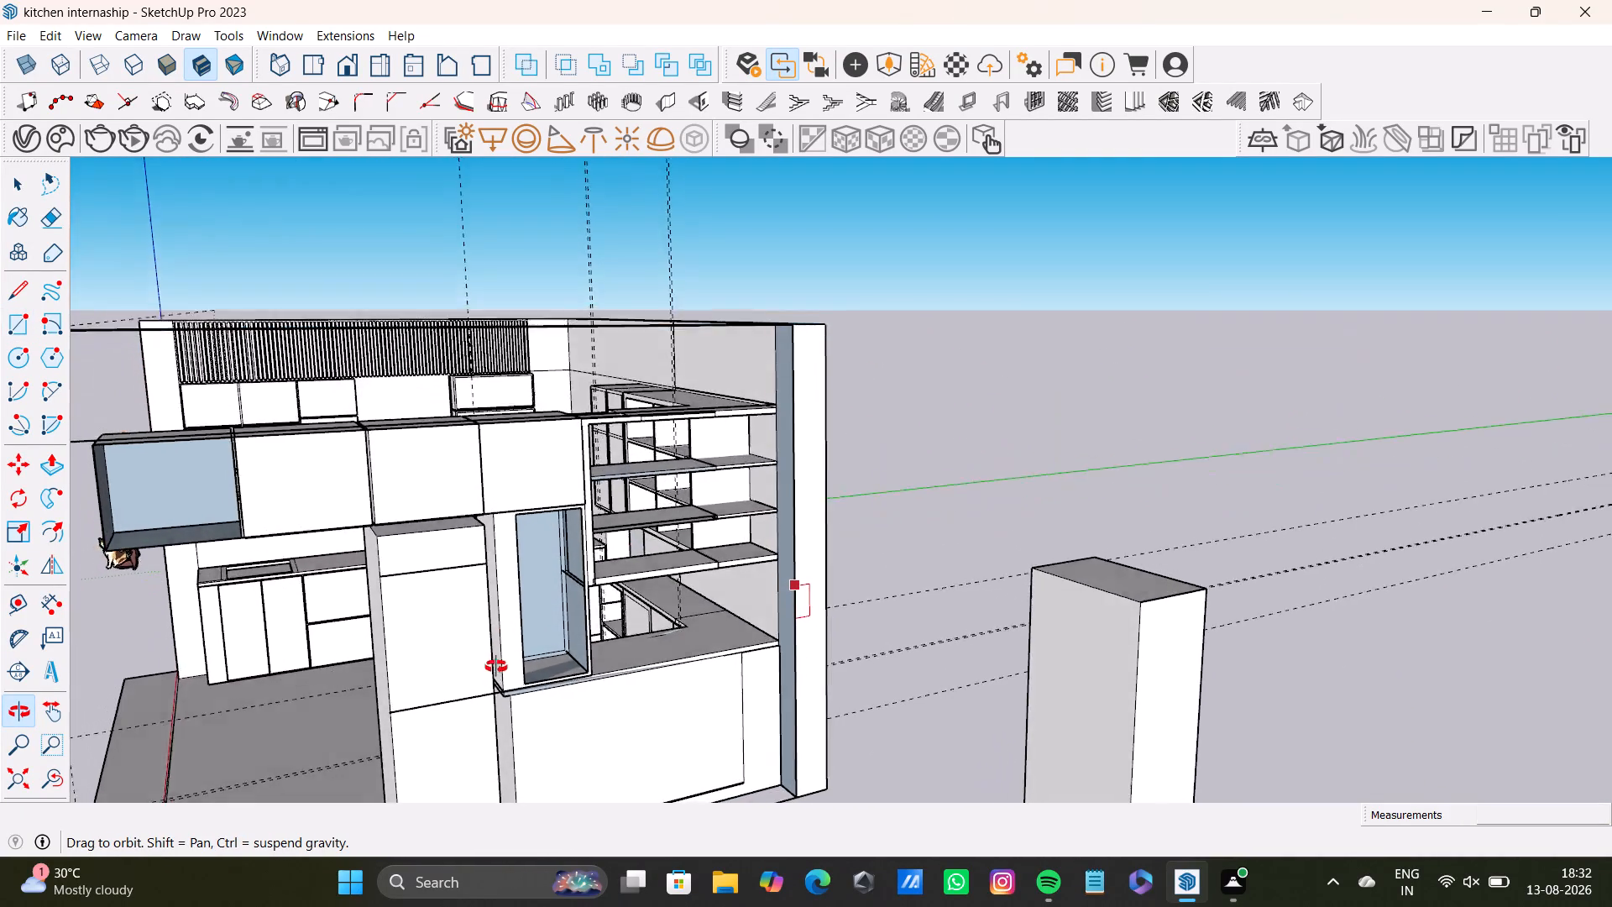
pyautogui.moveTo(496, 667); pyautogui.dragTo(305, 626, button='middle')
pyautogui.keyDown('shift'); pyautogui.moveTo(400, 424); pyautogui.dragTo(701, 409, button='middle'); pyautogui.keyUp('shift')
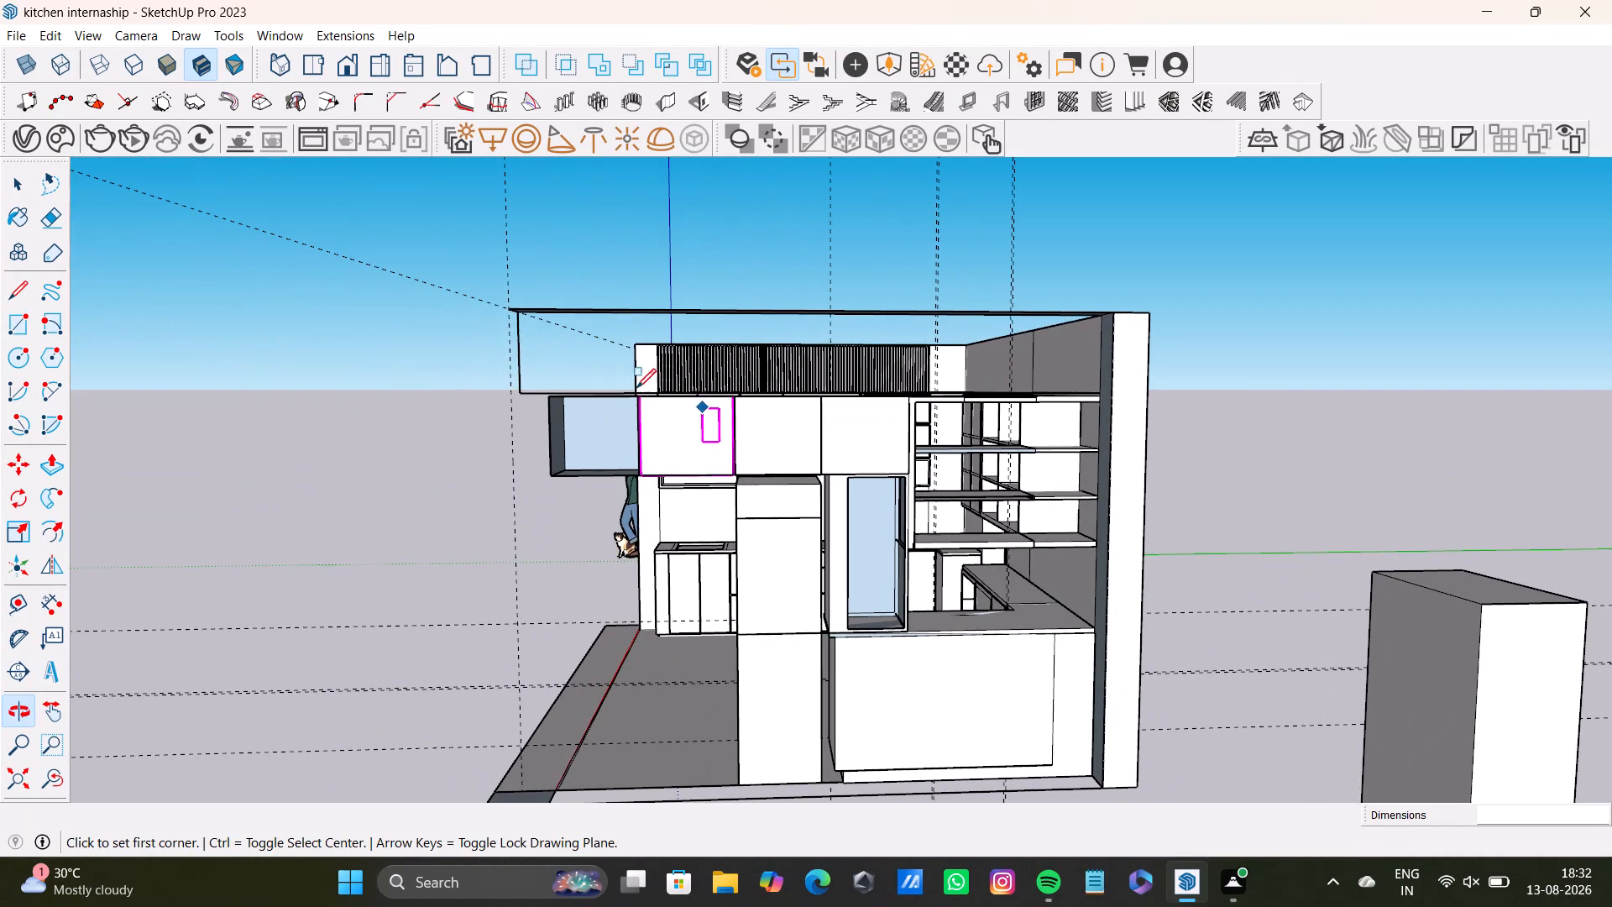
pyautogui.click(512, 313)
pyautogui.press('space')
pyautogui.scroll(4, 558, 419)
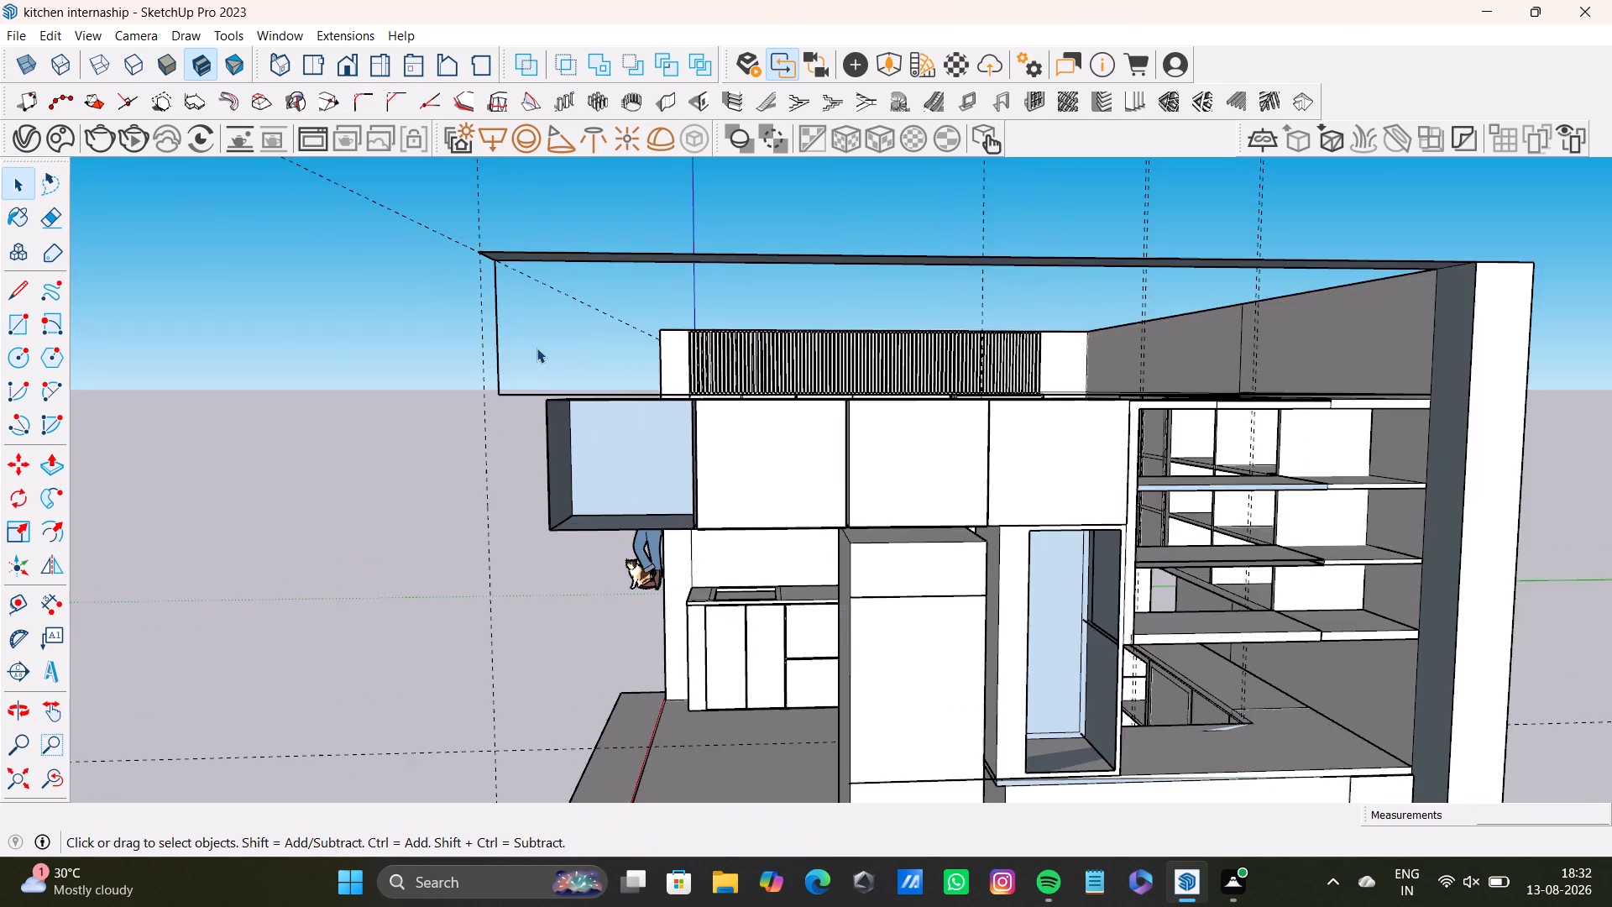
pyautogui.moveTo(536, 348); pyautogui.dragTo(495, 301, button='middle')
pyautogui.scroll(1, 475, 240)
pyautogui.click(18, 329)
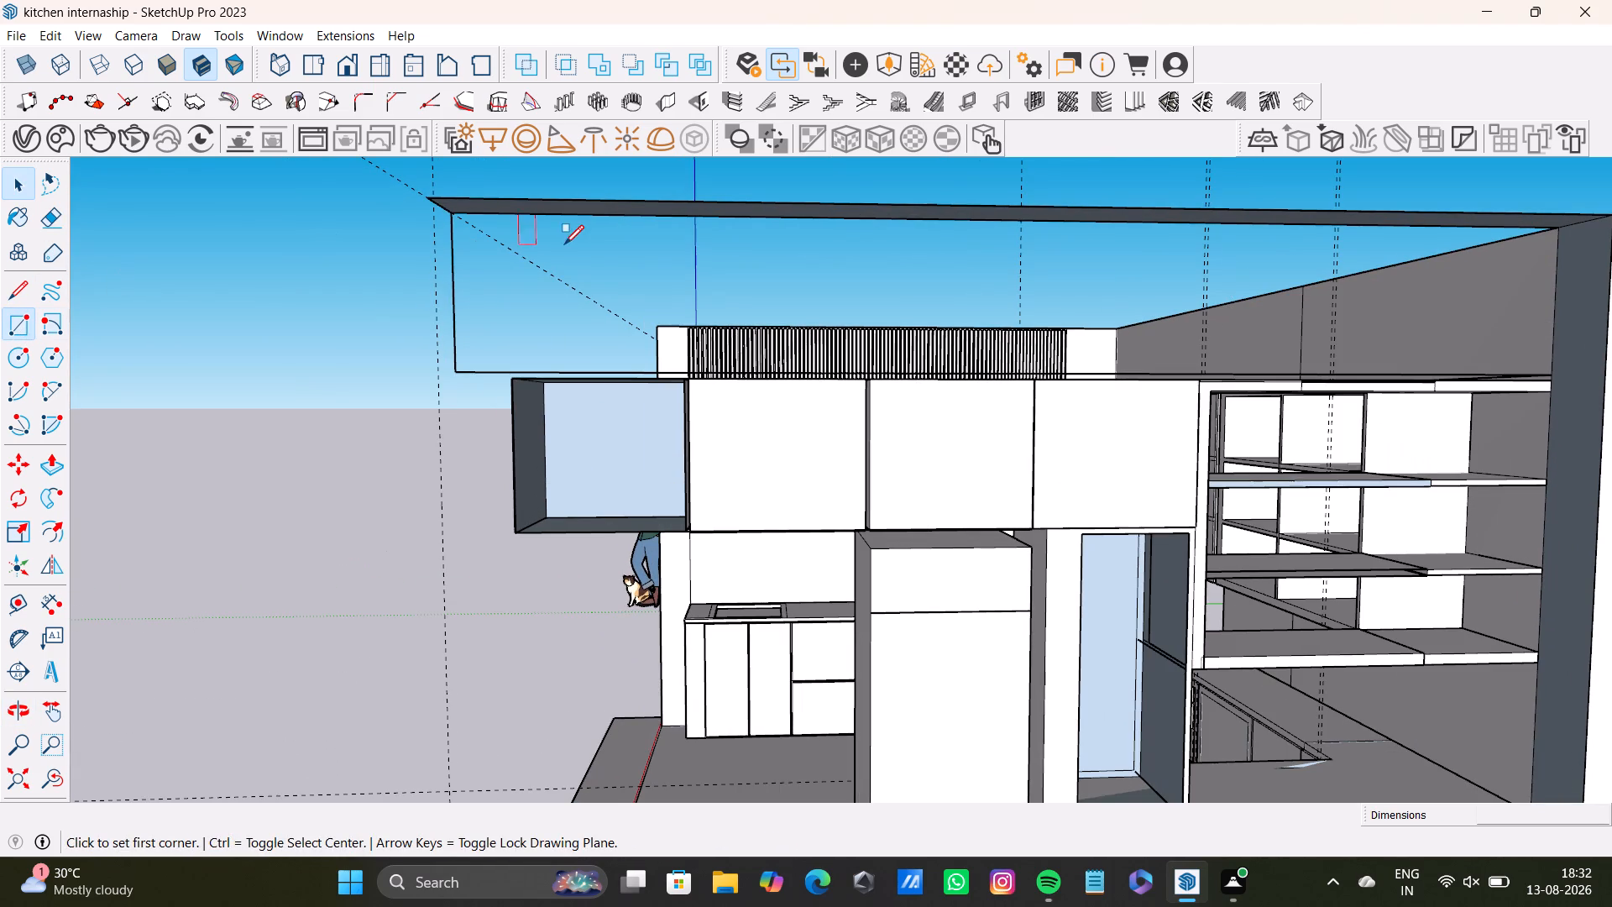
pyautogui.scroll(3, 566, 244)
pyautogui.click(325, 182)
pyautogui.scroll(-3, 858, 412)
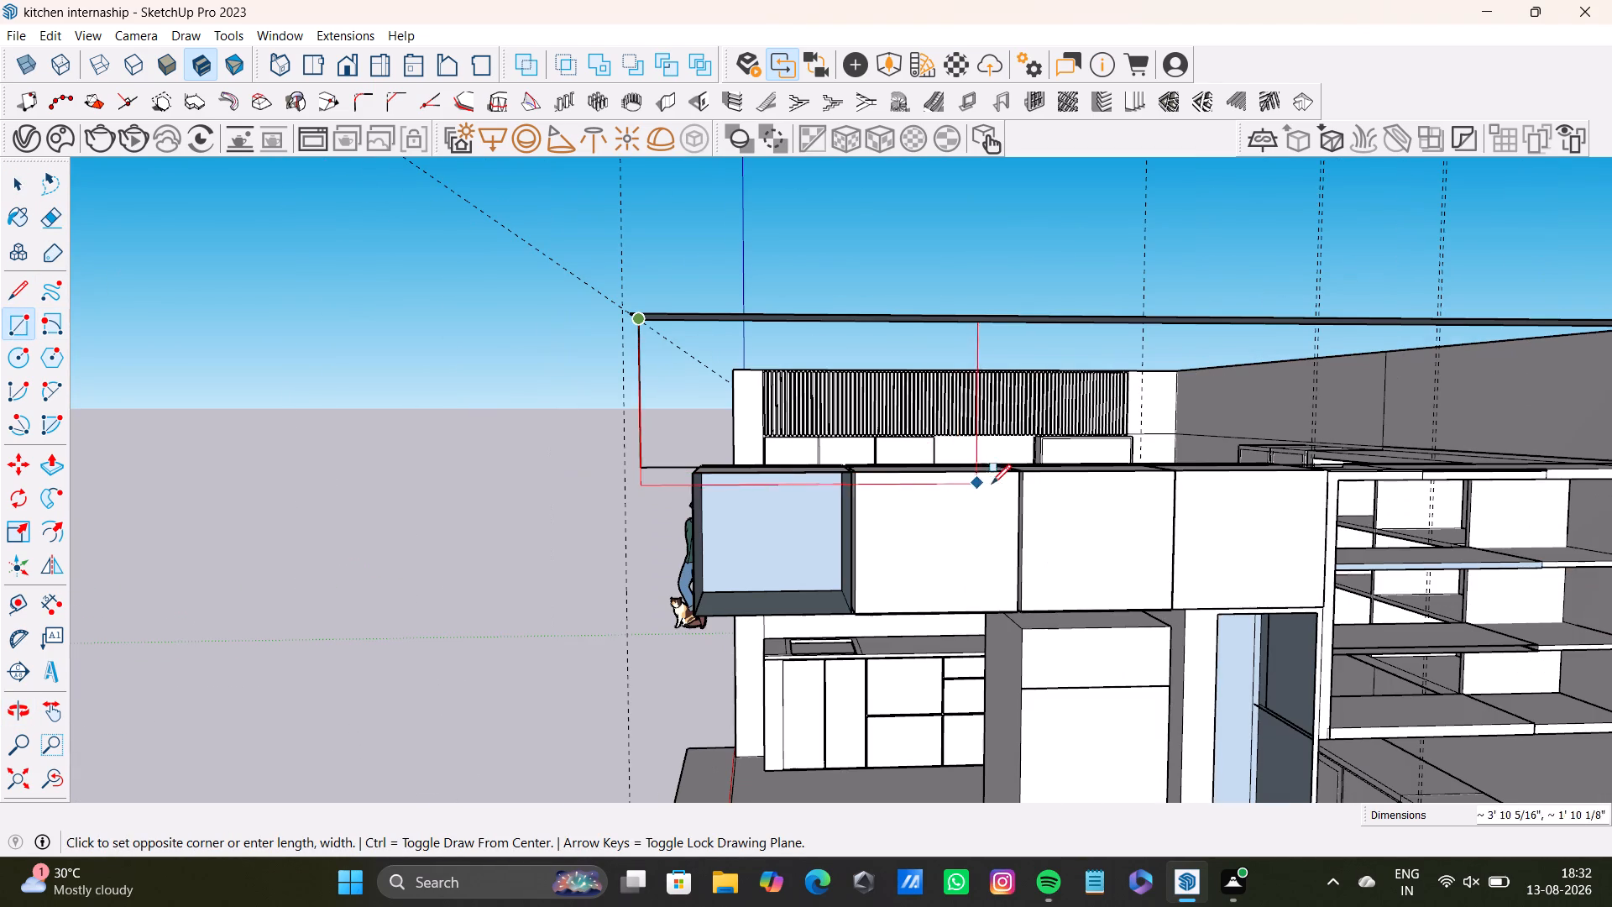
pyautogui.press('Up')
pyautogui.press('Right')
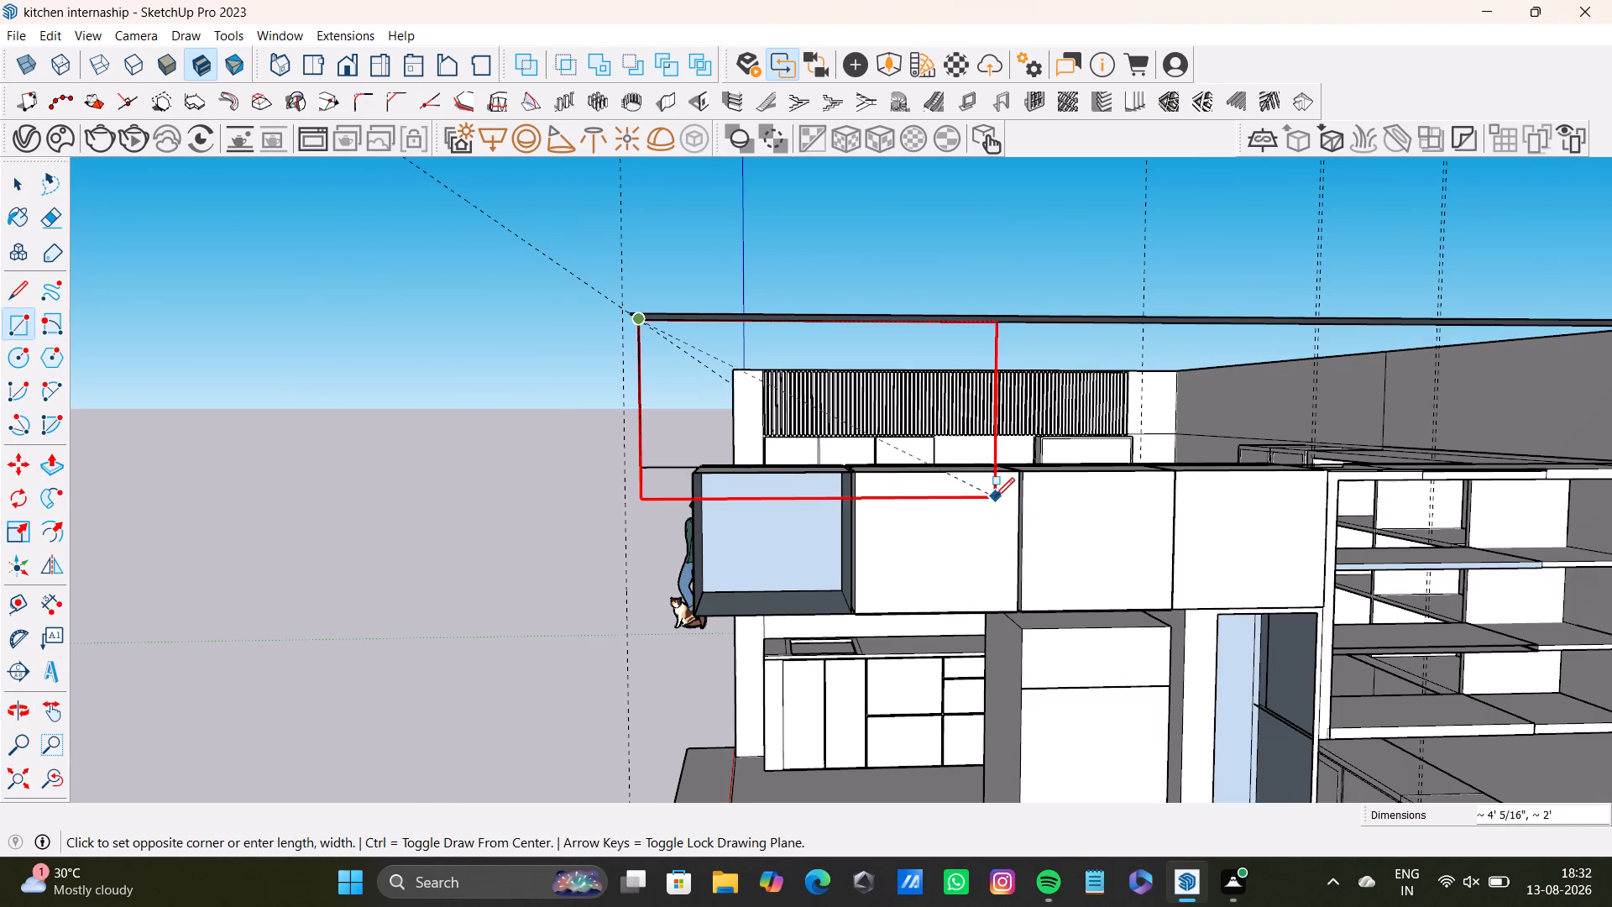
pyautogui.moveTo(1212, 586); pyautogui.dragTo(764, 489, button='middle')
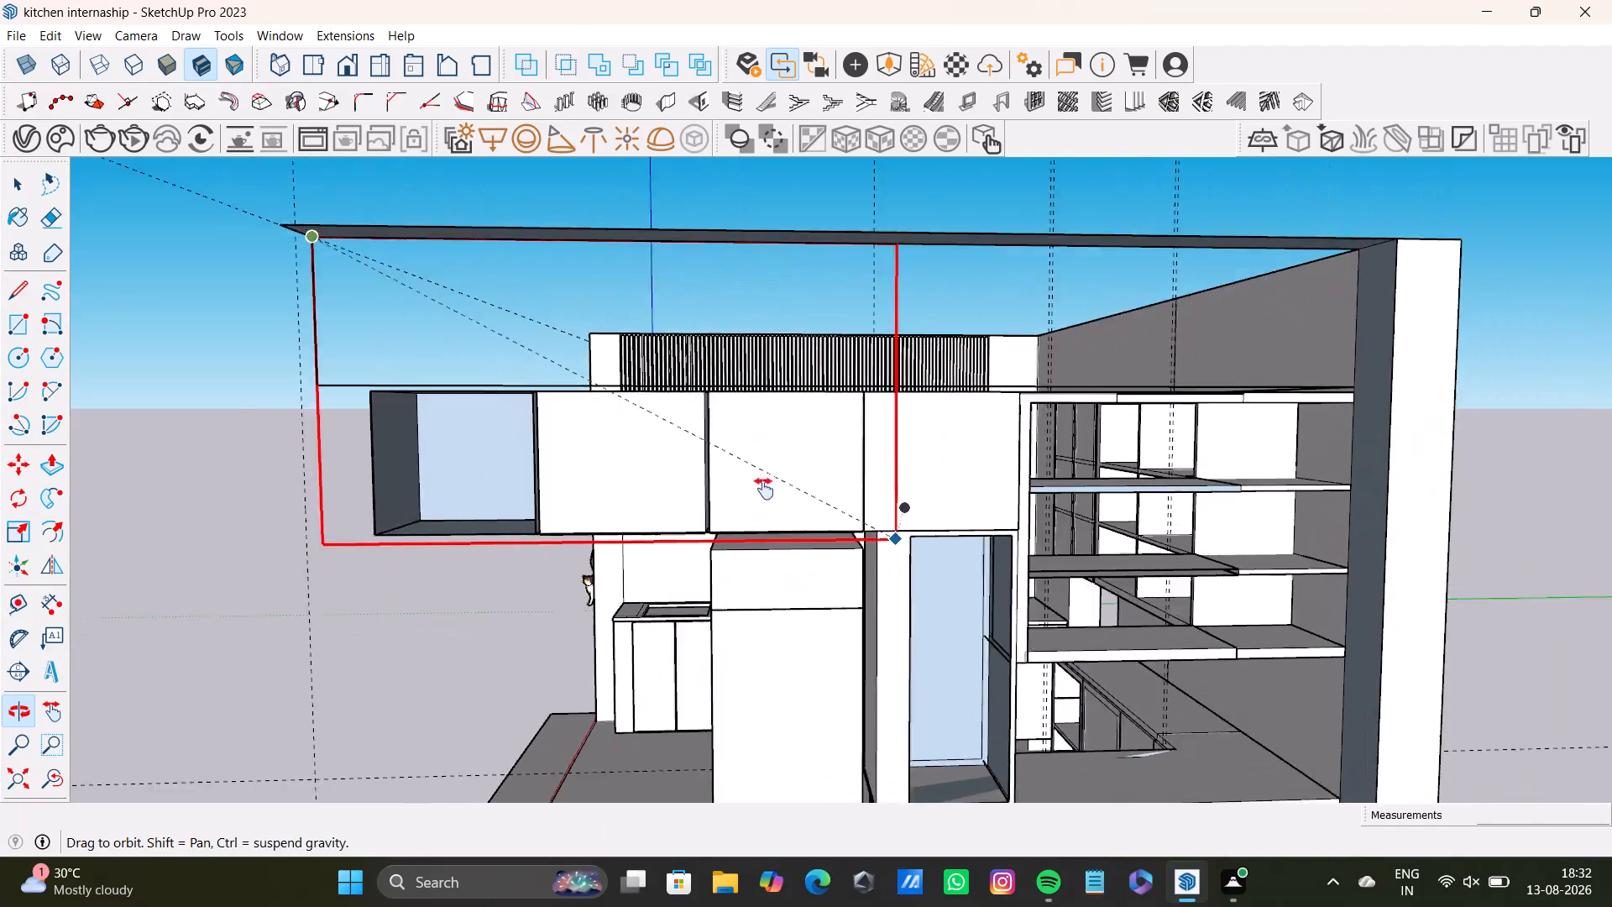
pyautogui.moveTo(764, 489); pyautogui.dragTo(563, 460, button='middle')
pyautogui.scroll(2, 1009, 732)
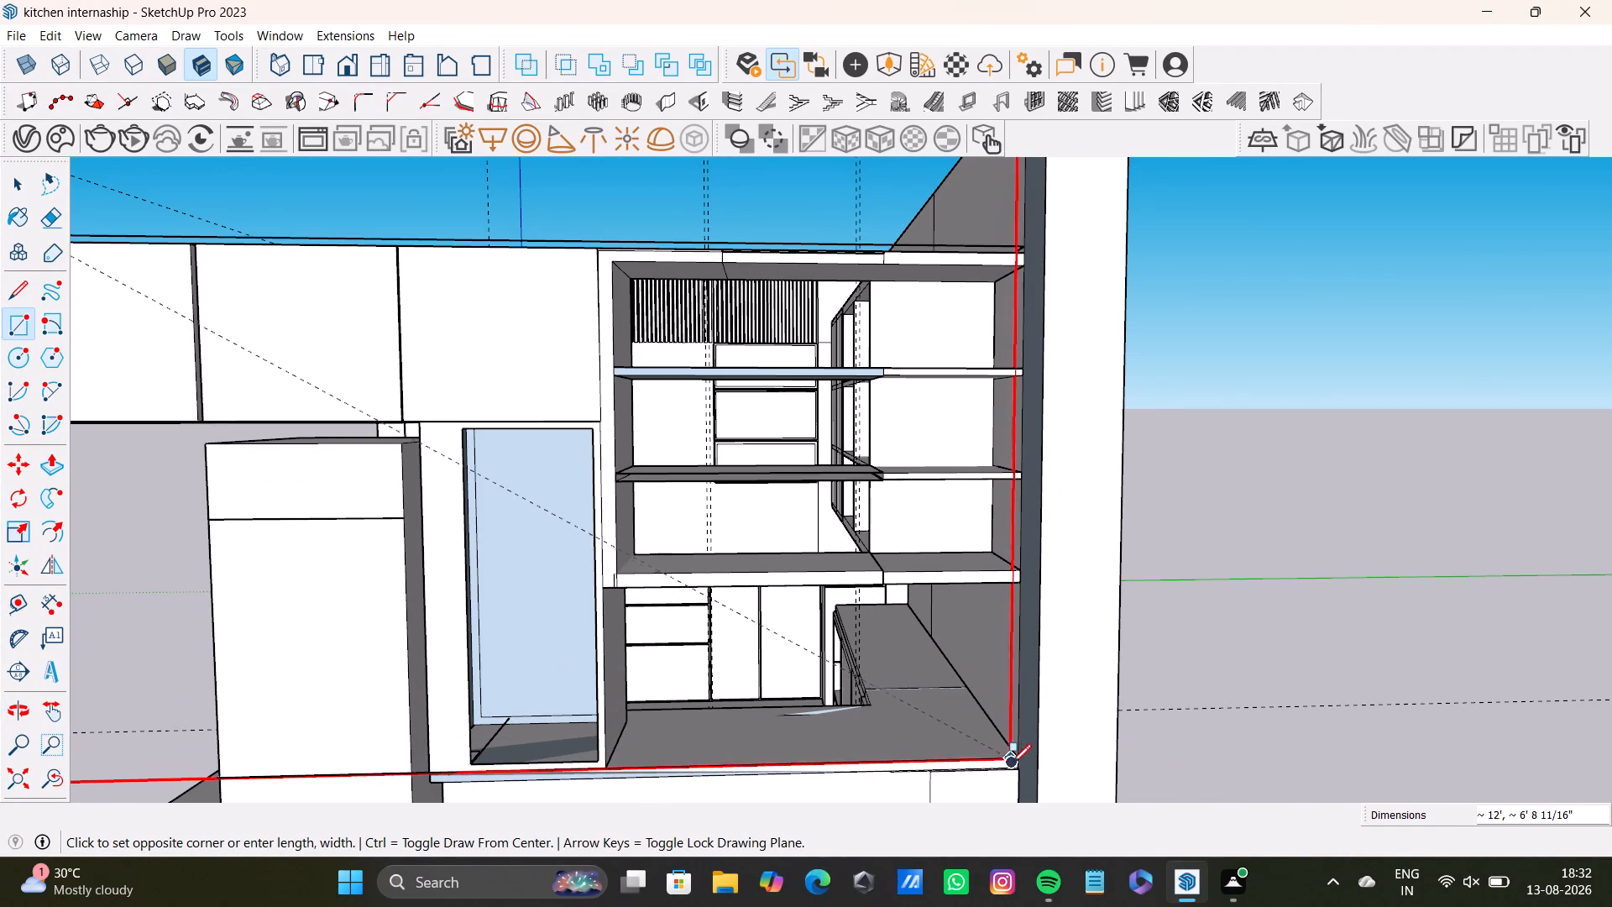
pyautogui.click(1018, 771)
# Examine the new inner wall face behind the open shelves and upper cabinets from inside and outside the kitchen.
pyautogui.moveTo(725, 679); pyautogui.dragTo(1043, 660, button='middle')
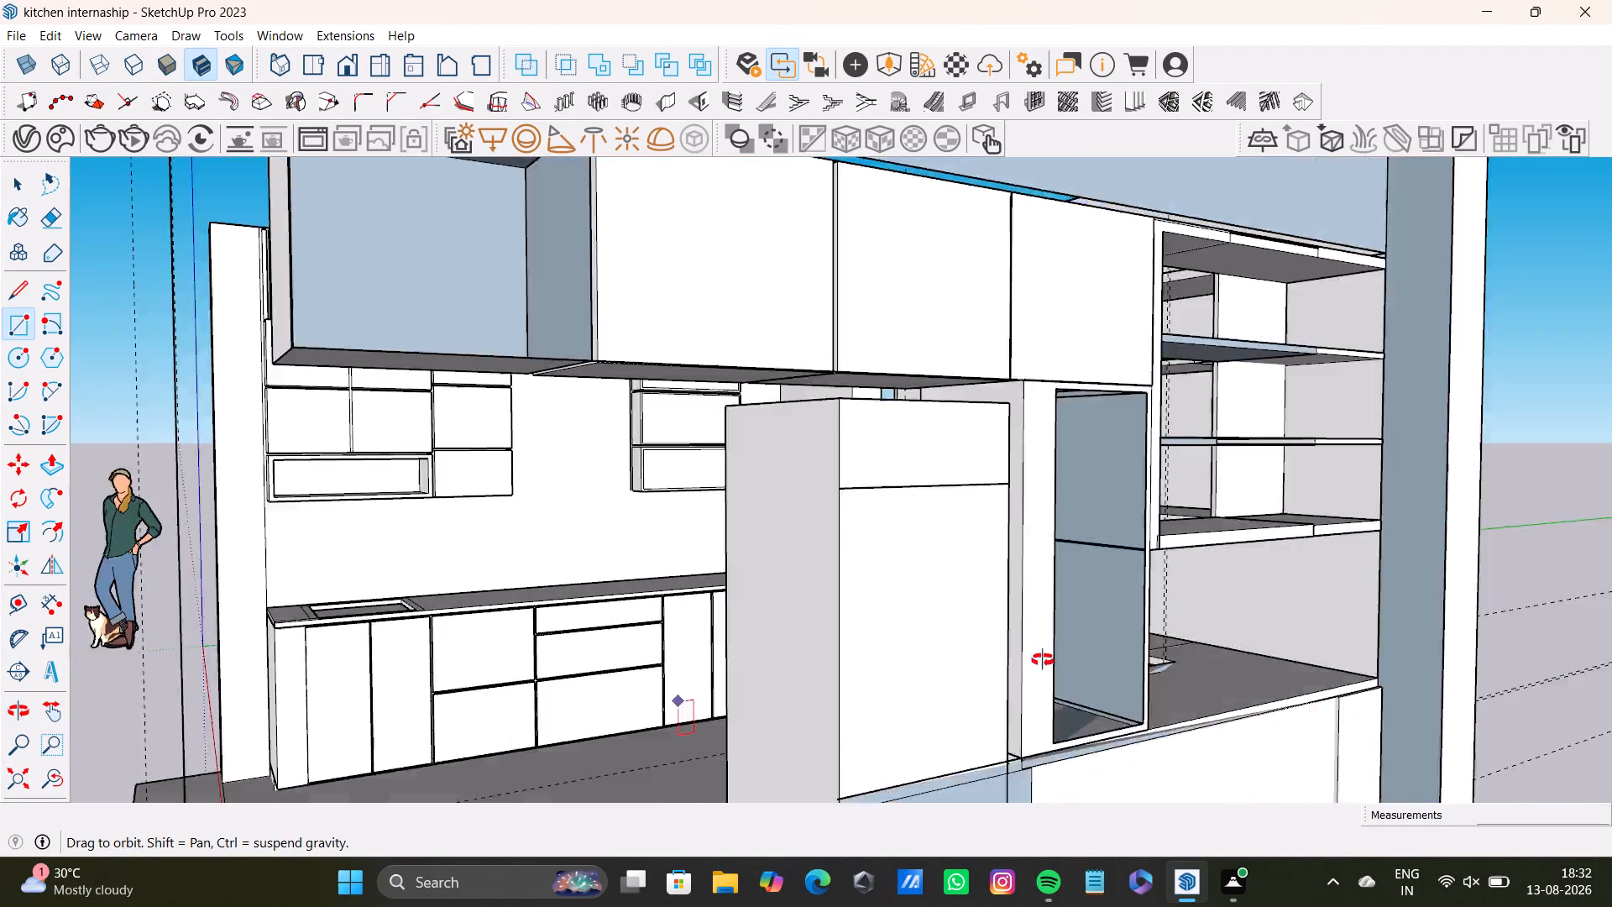
pyautogui.moveTo(1043, 660); pyautogui.dragTo(1124, 649, button='middle')
pyautogui.scroll(-4, 1066, 657)
pyautogui.moveTo(1066, 650); pyautogui.dragTo(1361, 731, button='middle')
pyautogui.moveTo(1260, 579); pyautogui.dragTo(974, 585, button='middle')
pyautogui.moveTo(955, 666); pyautogui.dragTo(1249, 729, button='middle')
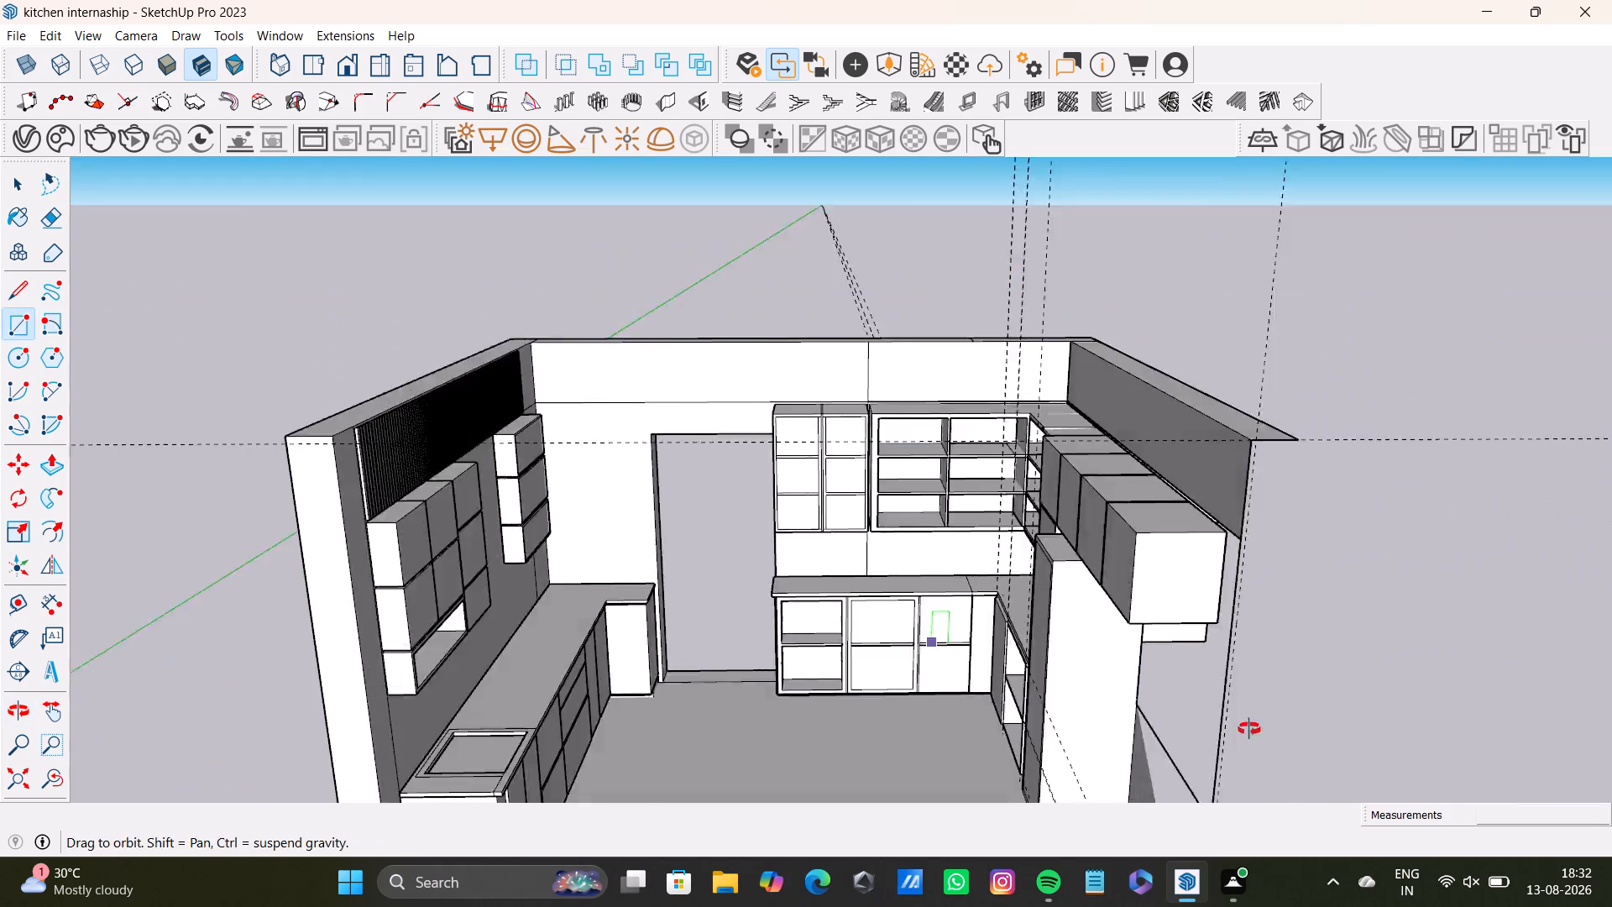
pyautogui.moveTo(1249, 729); pyautogui.dragTo(1289, 722, button='middle')
pyautogui.scroll(12, 1034, 496)
pyautogui.moveTo(933, 493); pyautogui.dragTo(1065, 559, button='middle')
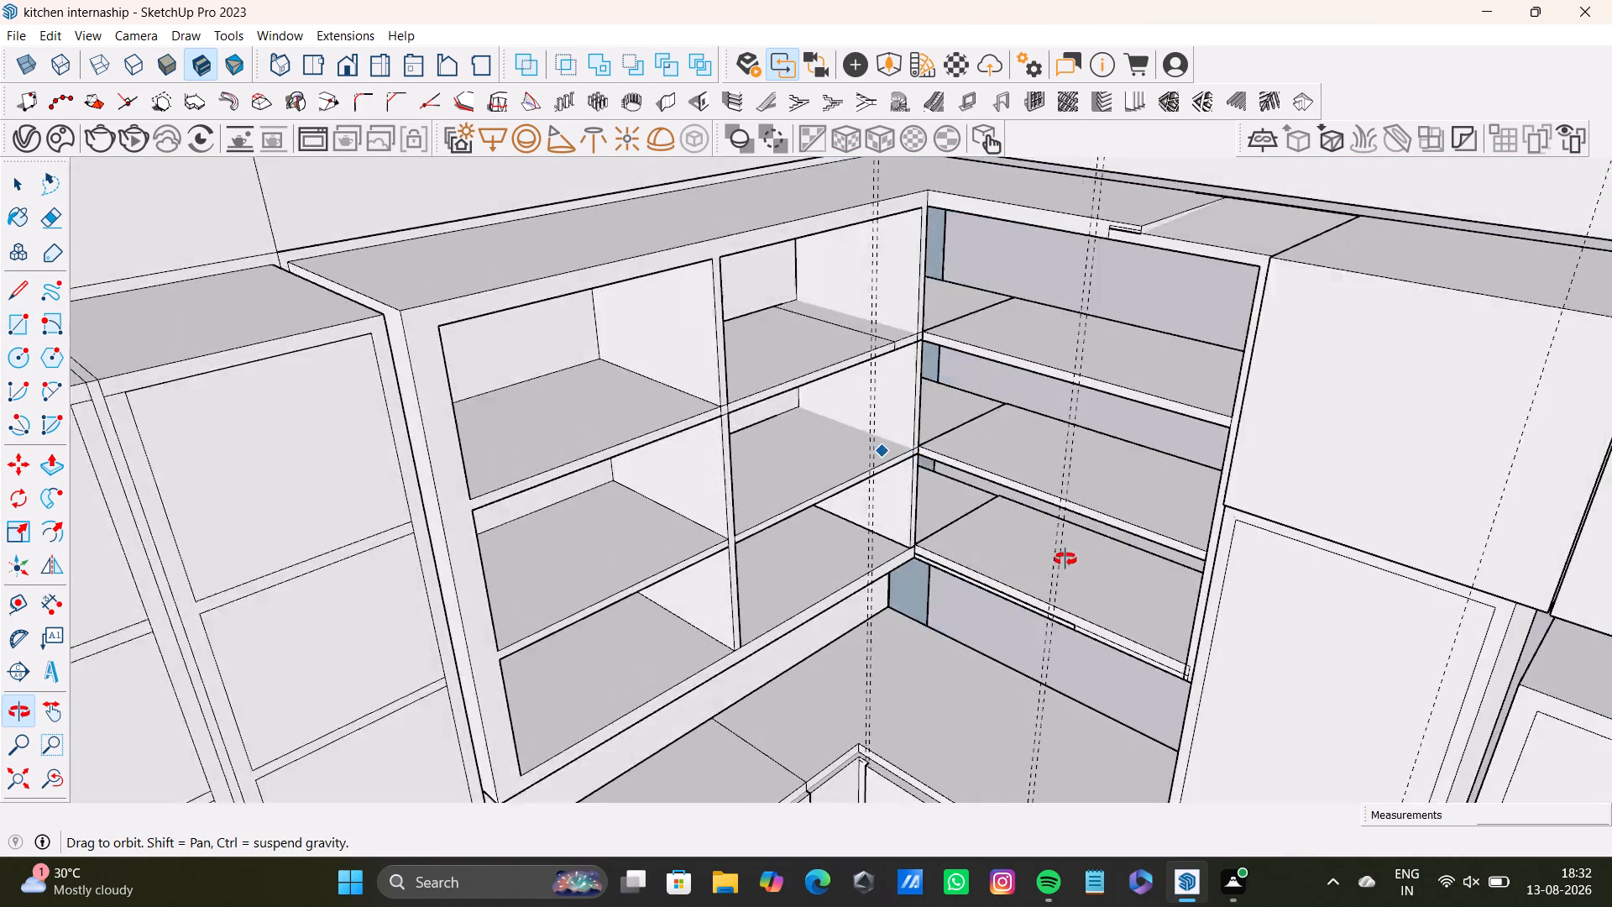
pyautogui.moveTo(1065, 559); pyautogui.dragTo(443, 399, button='middle')
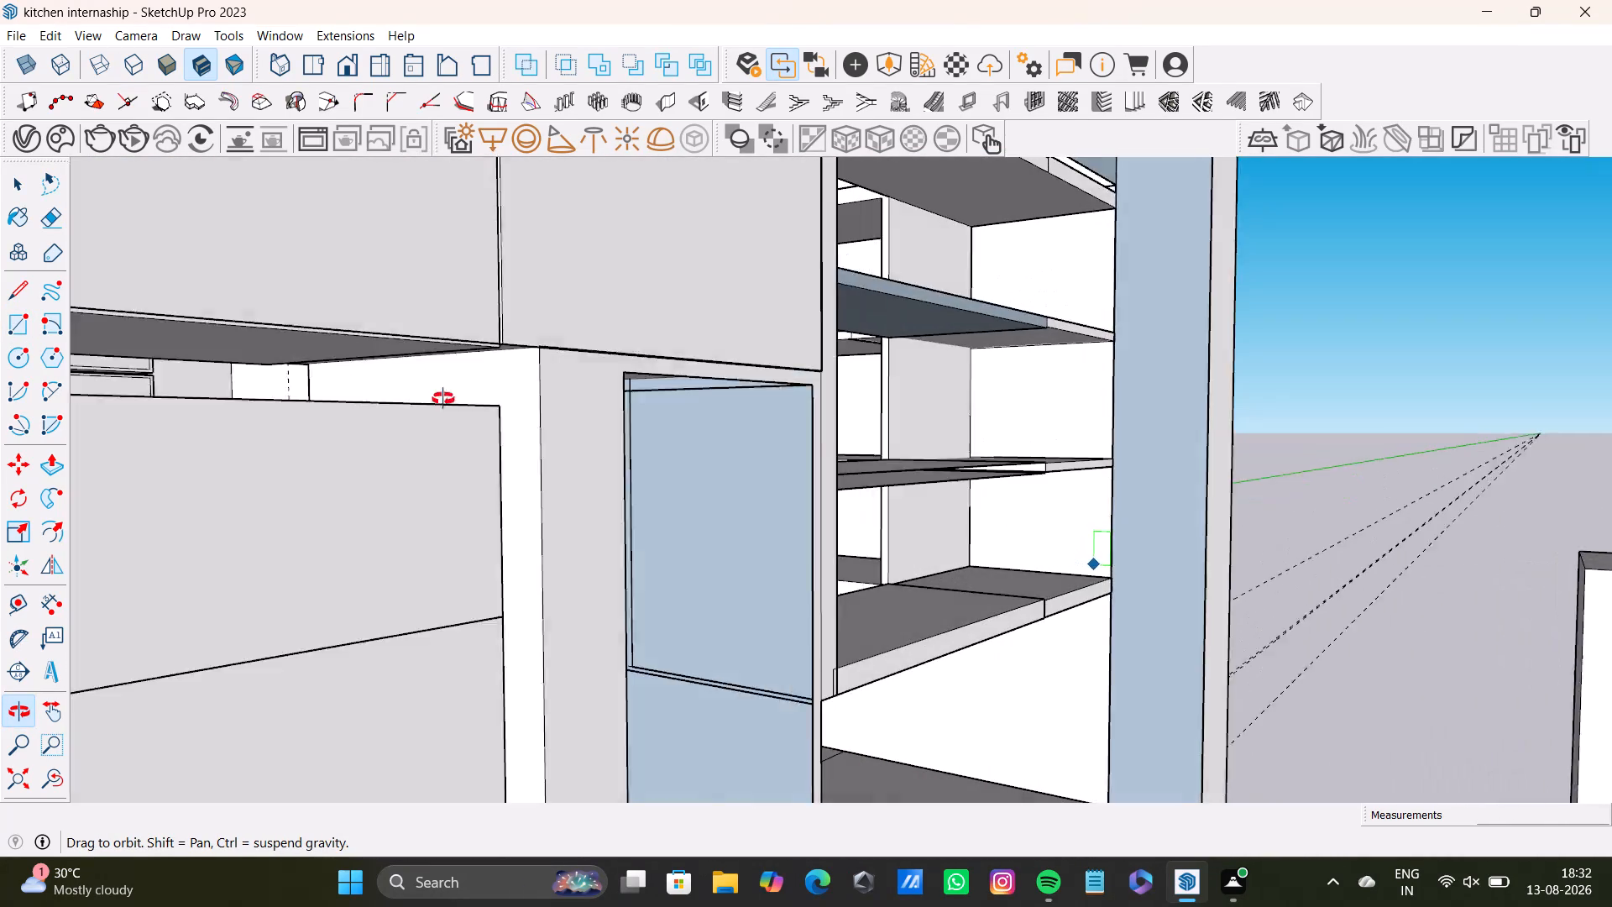
pyautogui.moveTo(443, 399); pyautogui.dragTo(436, 406, button='middle')
pyautogui.scroll(-19, 437, 420)
pyautogui.keyDown('shift'); pyautogui.moveTo(446, 412); pyautogui.dragTo(517, 393, button='middle'); pyautogui.keyUp('shift')
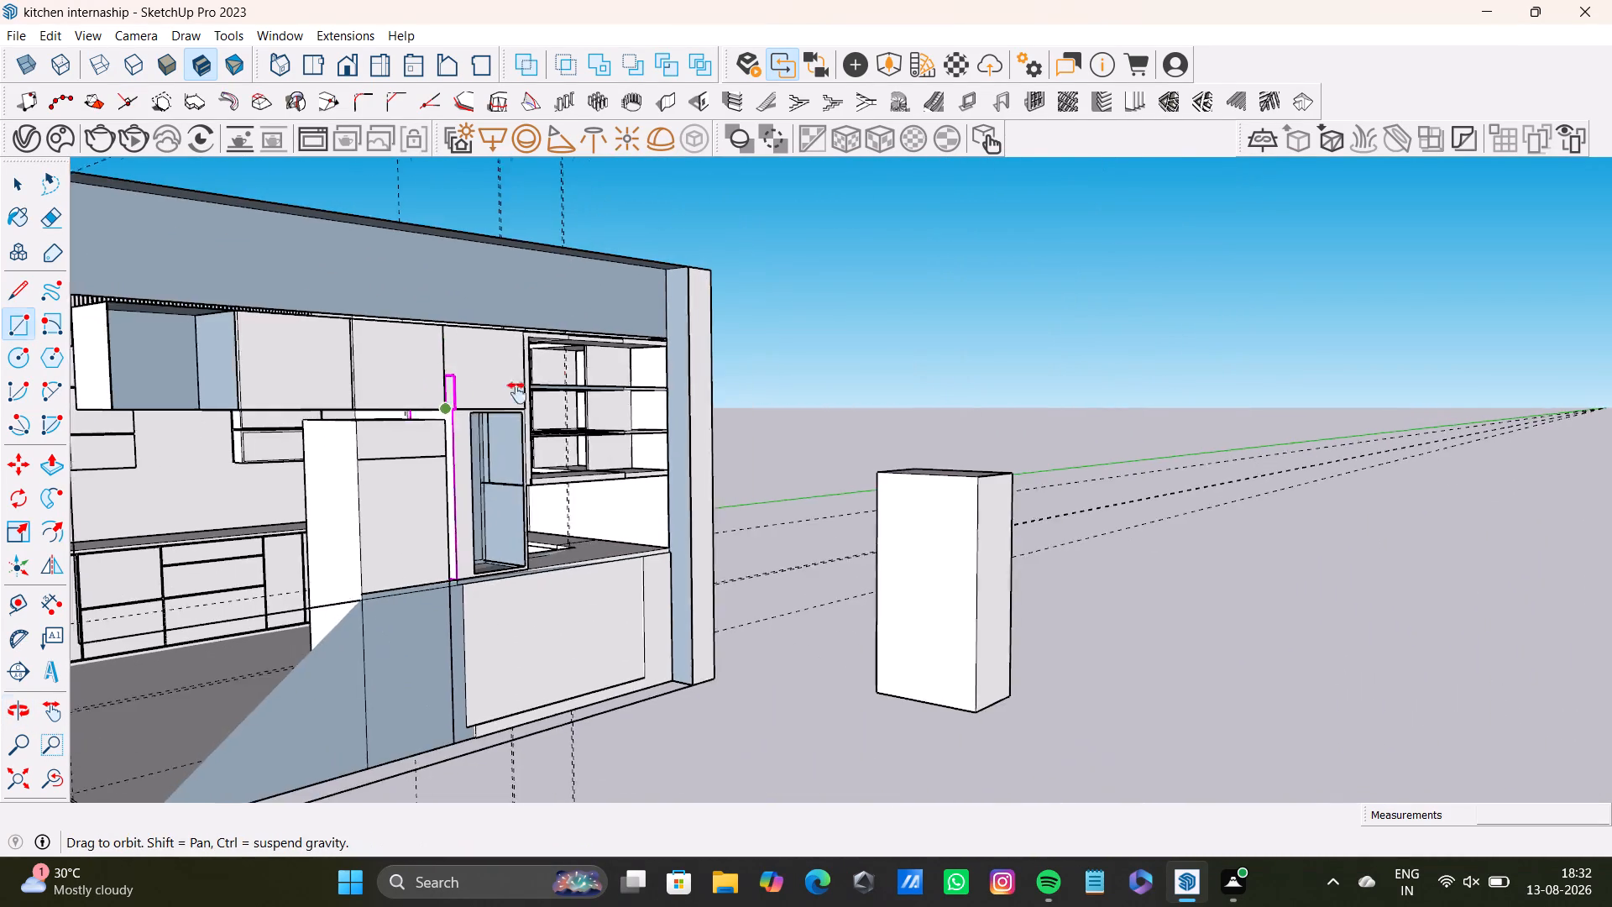
pyautogui.keyDown('shift'); pyautogui.moveTo(517, 393); pyautogui.dragTo(806, 351, button='middle'); pyautogui.keyUp('shift')
pyautogui.moveTo(761, 374); pyautogui.dragTo(703, 543, button='middle')
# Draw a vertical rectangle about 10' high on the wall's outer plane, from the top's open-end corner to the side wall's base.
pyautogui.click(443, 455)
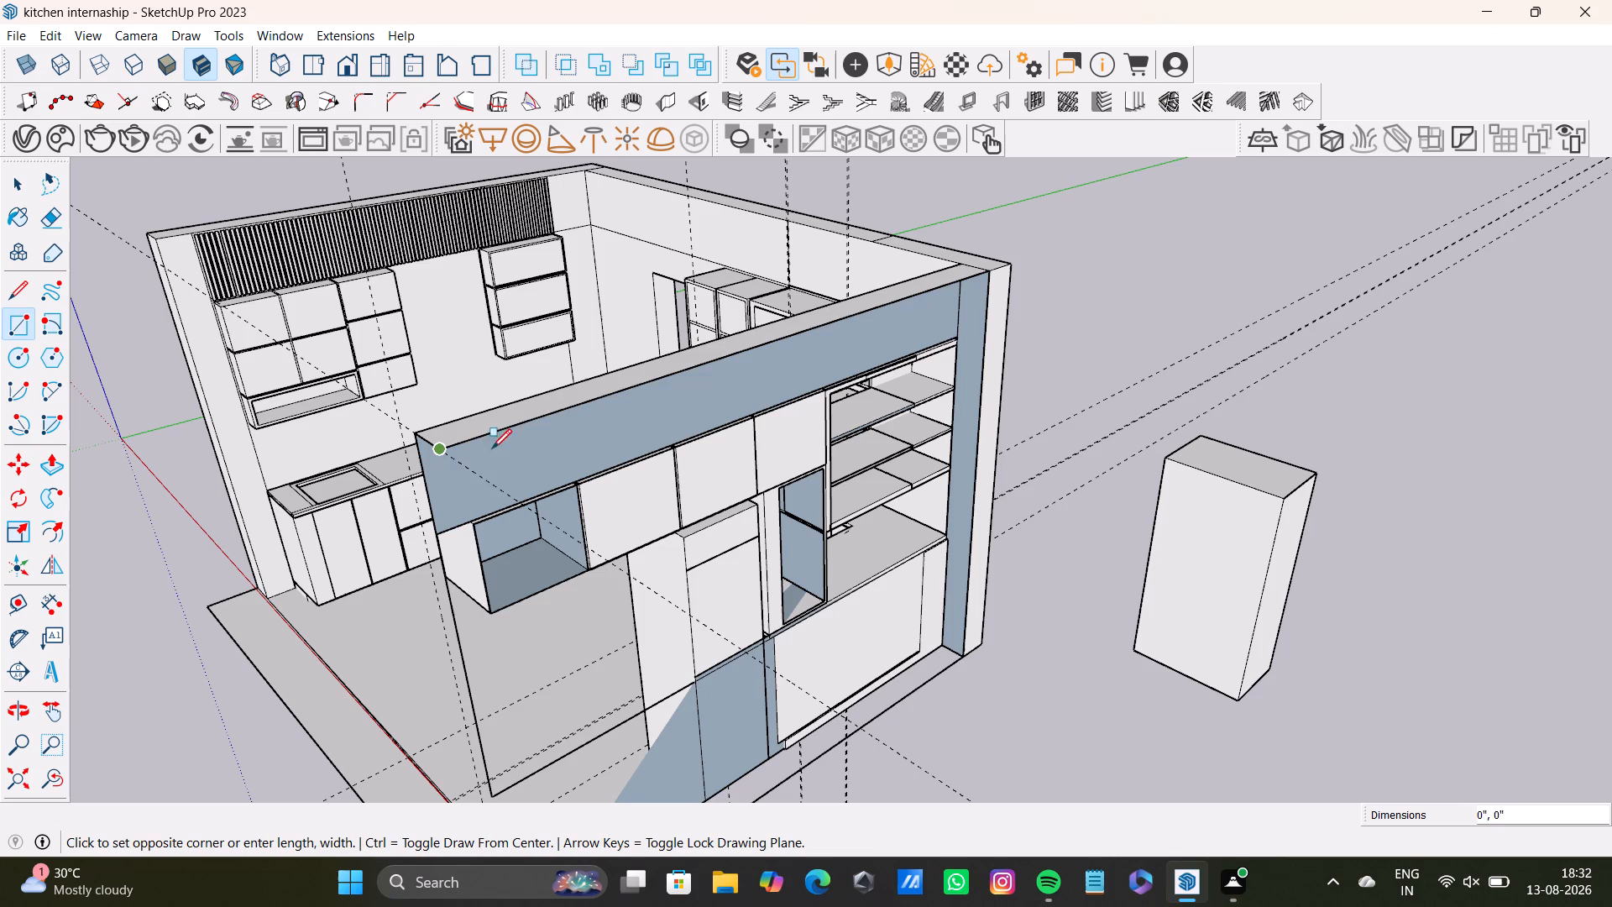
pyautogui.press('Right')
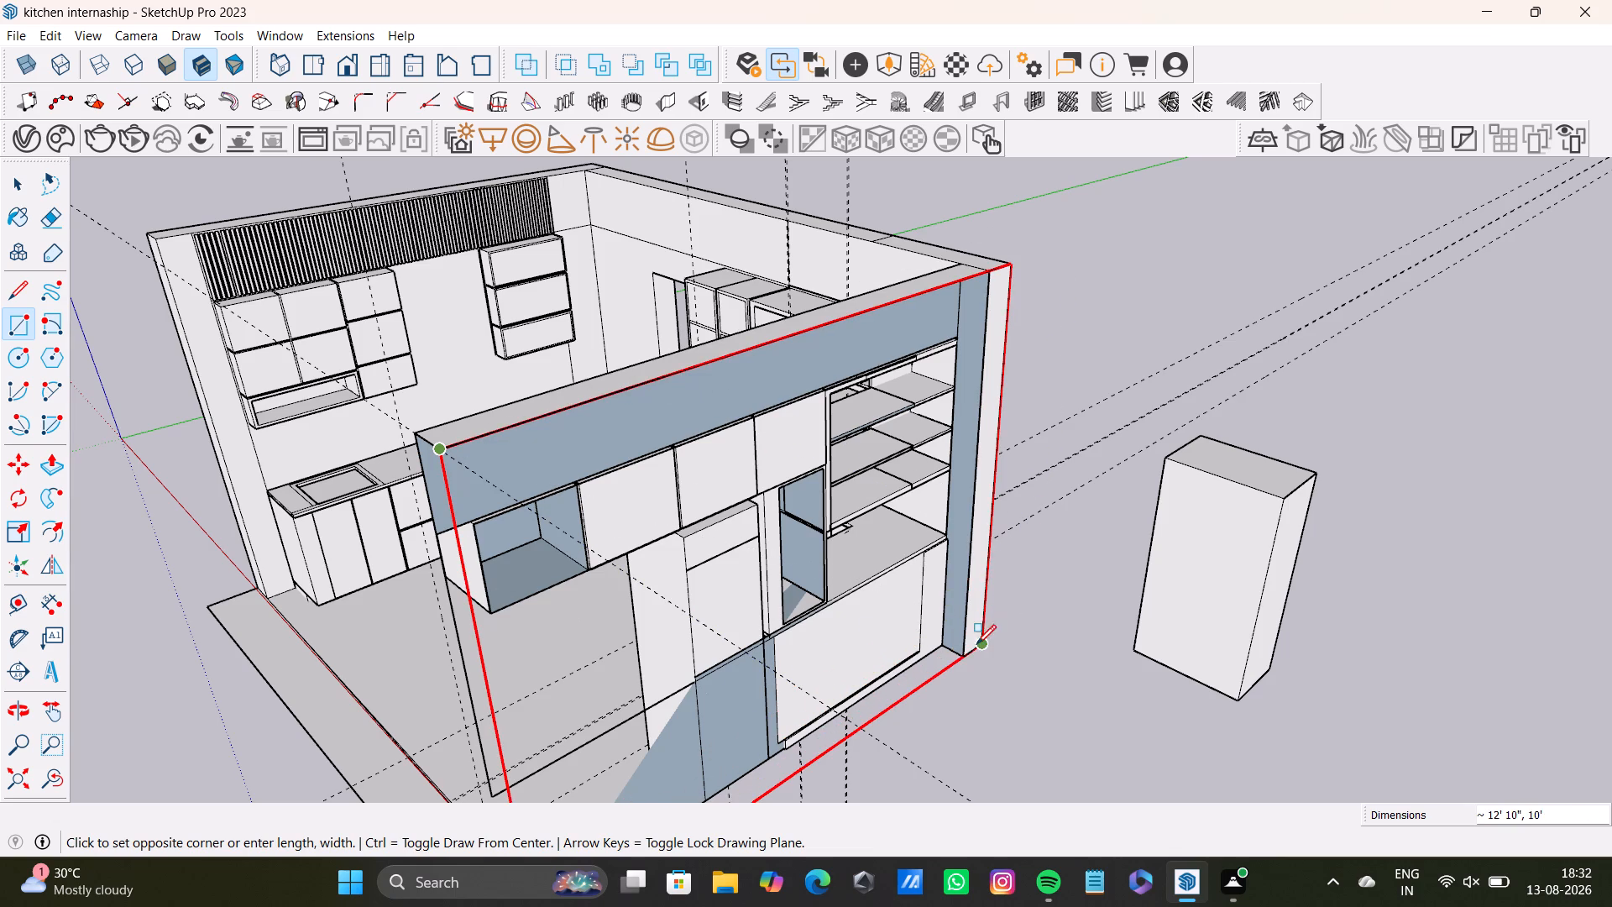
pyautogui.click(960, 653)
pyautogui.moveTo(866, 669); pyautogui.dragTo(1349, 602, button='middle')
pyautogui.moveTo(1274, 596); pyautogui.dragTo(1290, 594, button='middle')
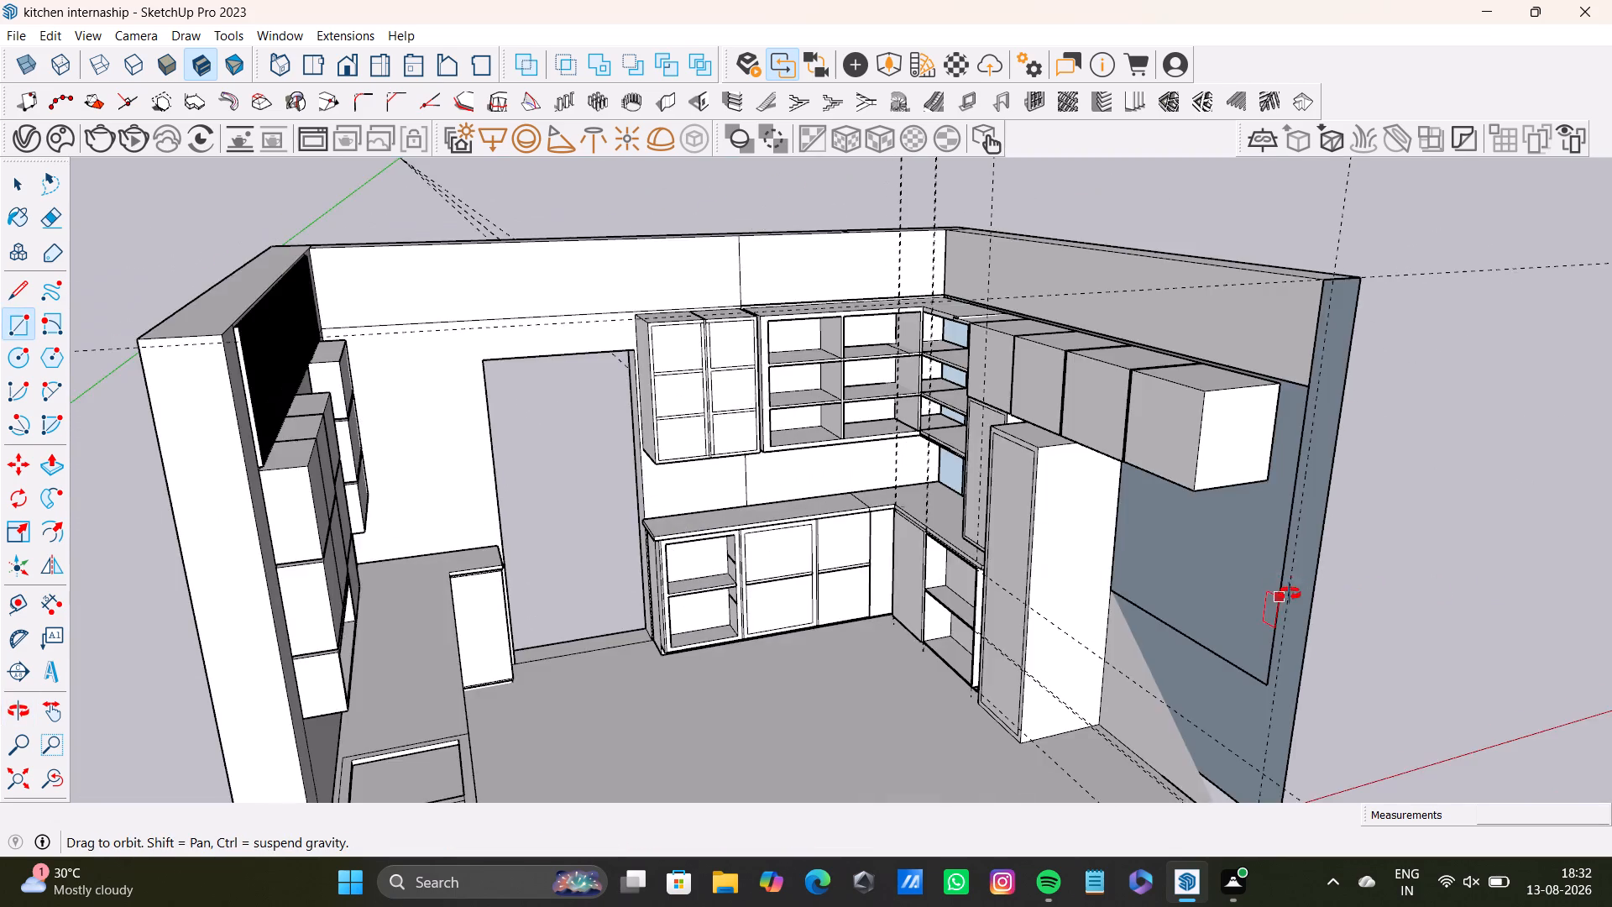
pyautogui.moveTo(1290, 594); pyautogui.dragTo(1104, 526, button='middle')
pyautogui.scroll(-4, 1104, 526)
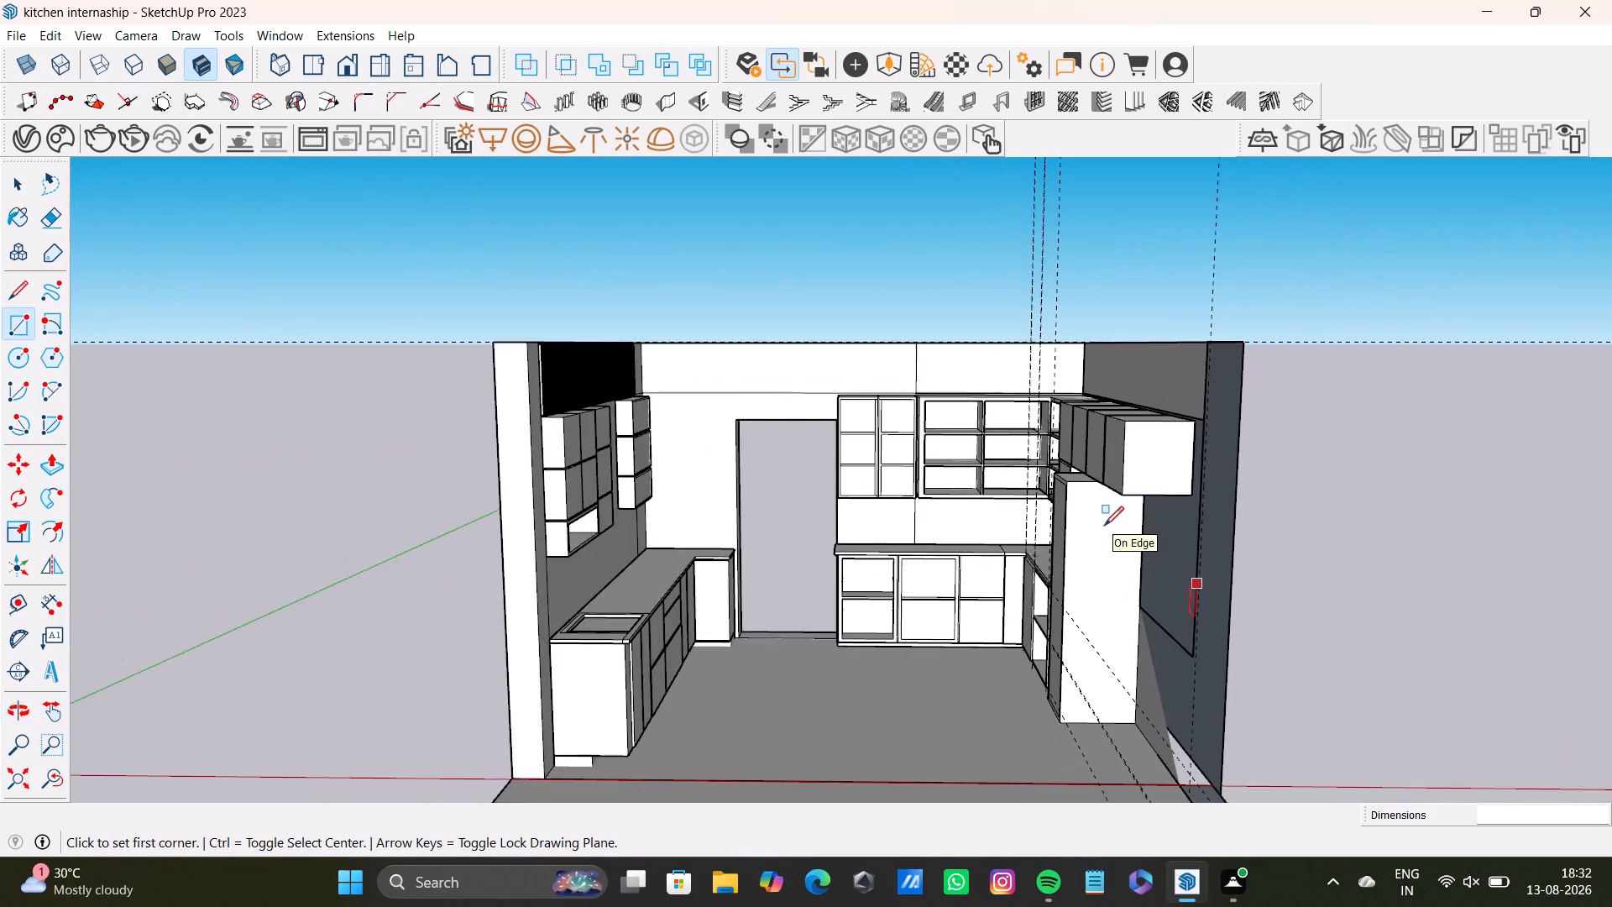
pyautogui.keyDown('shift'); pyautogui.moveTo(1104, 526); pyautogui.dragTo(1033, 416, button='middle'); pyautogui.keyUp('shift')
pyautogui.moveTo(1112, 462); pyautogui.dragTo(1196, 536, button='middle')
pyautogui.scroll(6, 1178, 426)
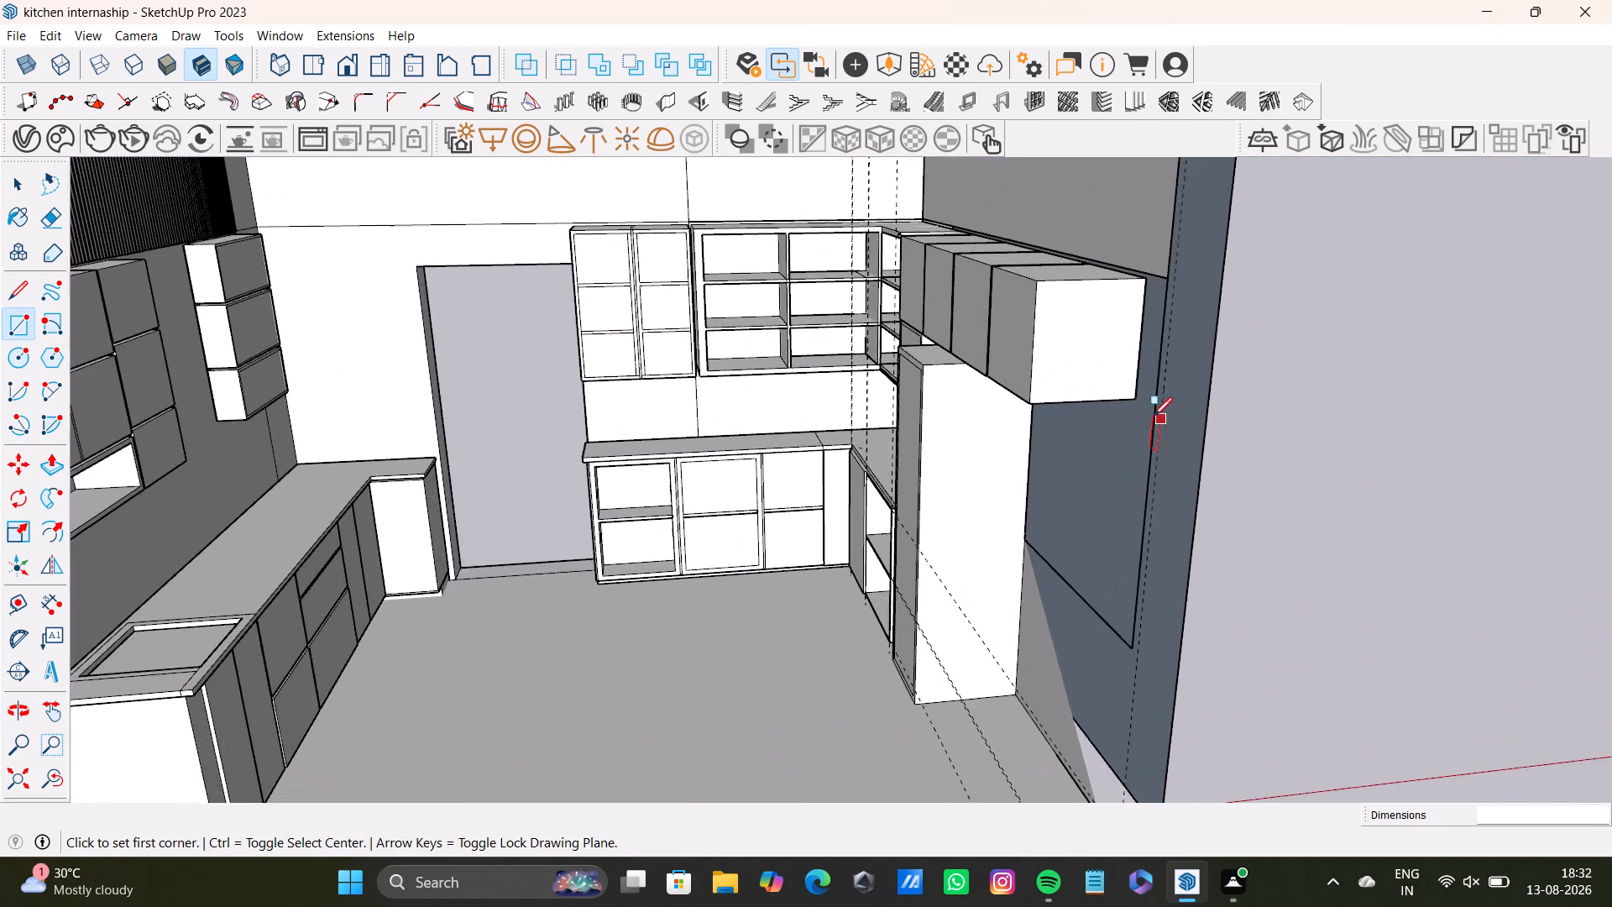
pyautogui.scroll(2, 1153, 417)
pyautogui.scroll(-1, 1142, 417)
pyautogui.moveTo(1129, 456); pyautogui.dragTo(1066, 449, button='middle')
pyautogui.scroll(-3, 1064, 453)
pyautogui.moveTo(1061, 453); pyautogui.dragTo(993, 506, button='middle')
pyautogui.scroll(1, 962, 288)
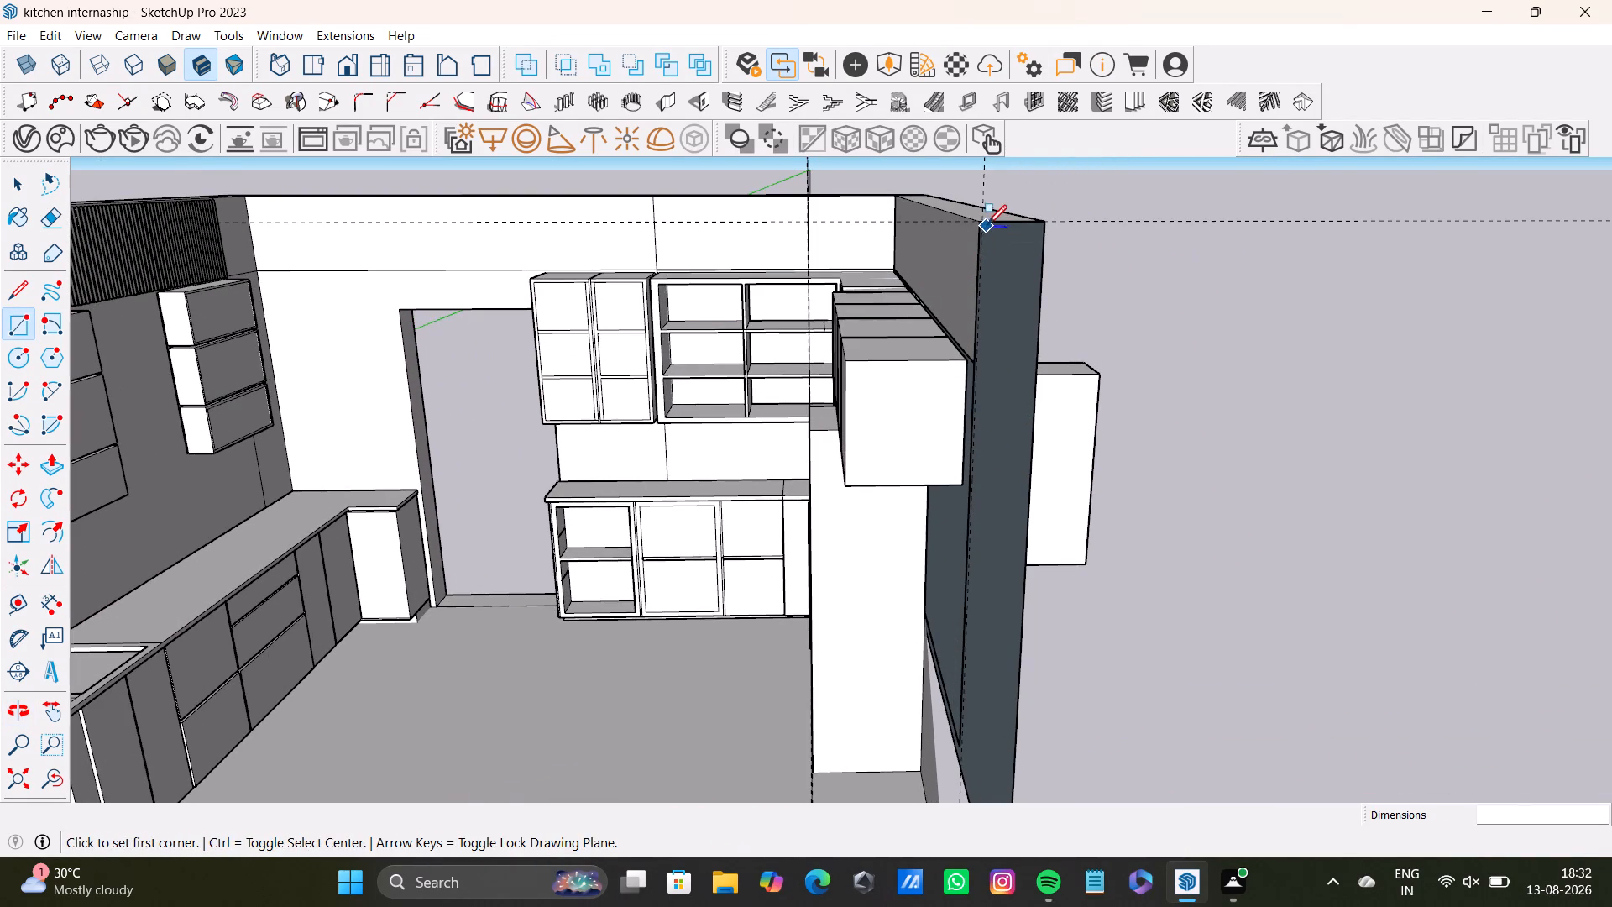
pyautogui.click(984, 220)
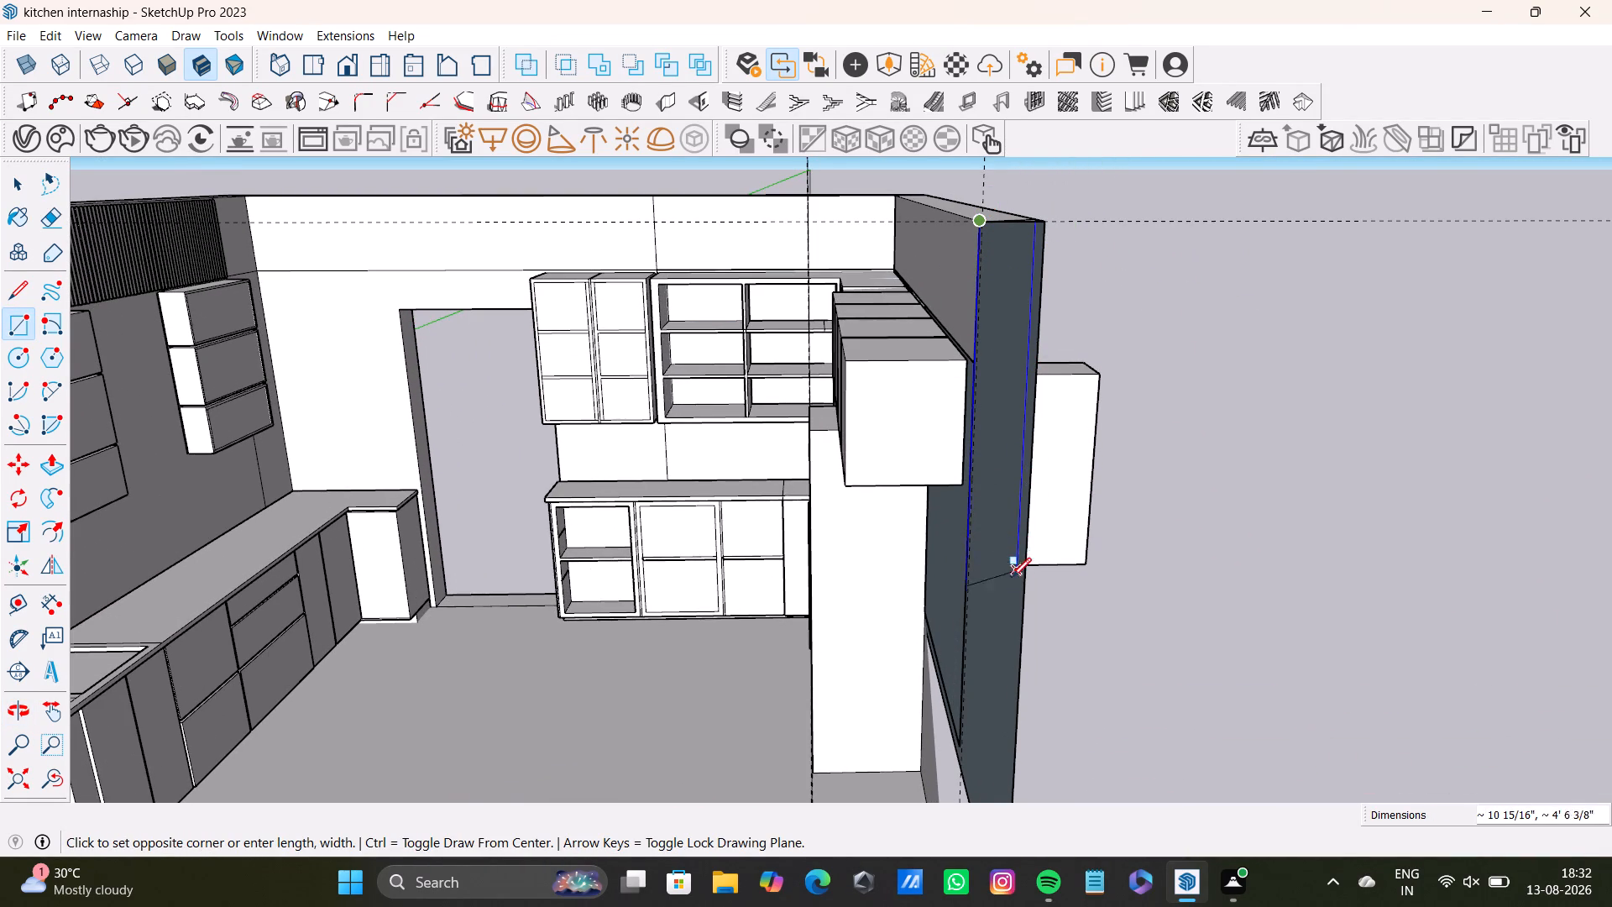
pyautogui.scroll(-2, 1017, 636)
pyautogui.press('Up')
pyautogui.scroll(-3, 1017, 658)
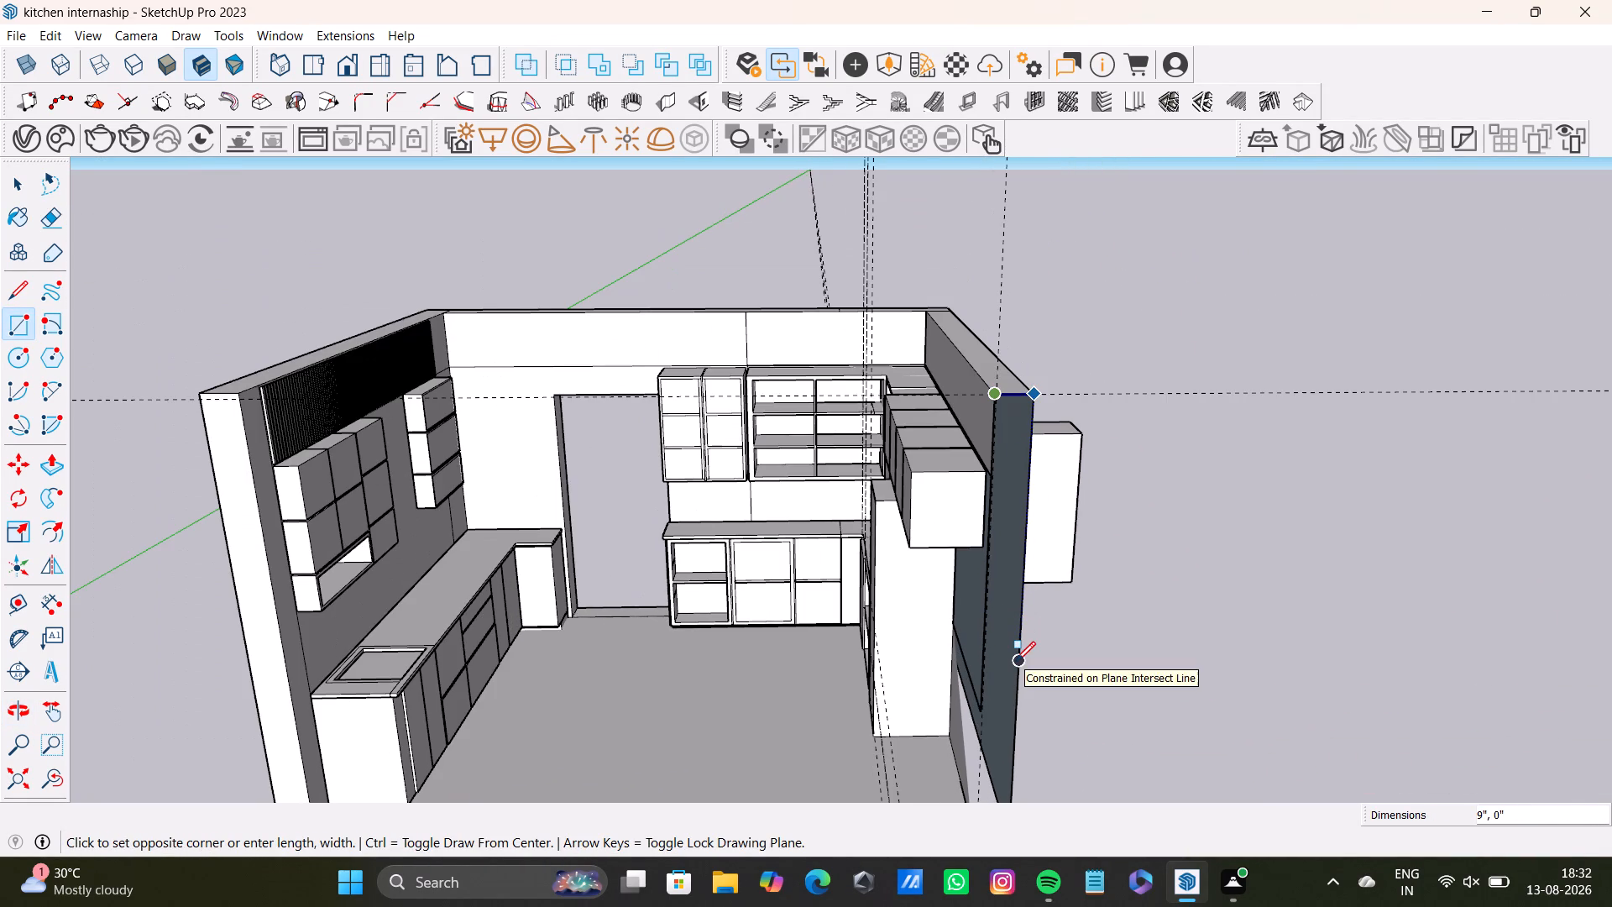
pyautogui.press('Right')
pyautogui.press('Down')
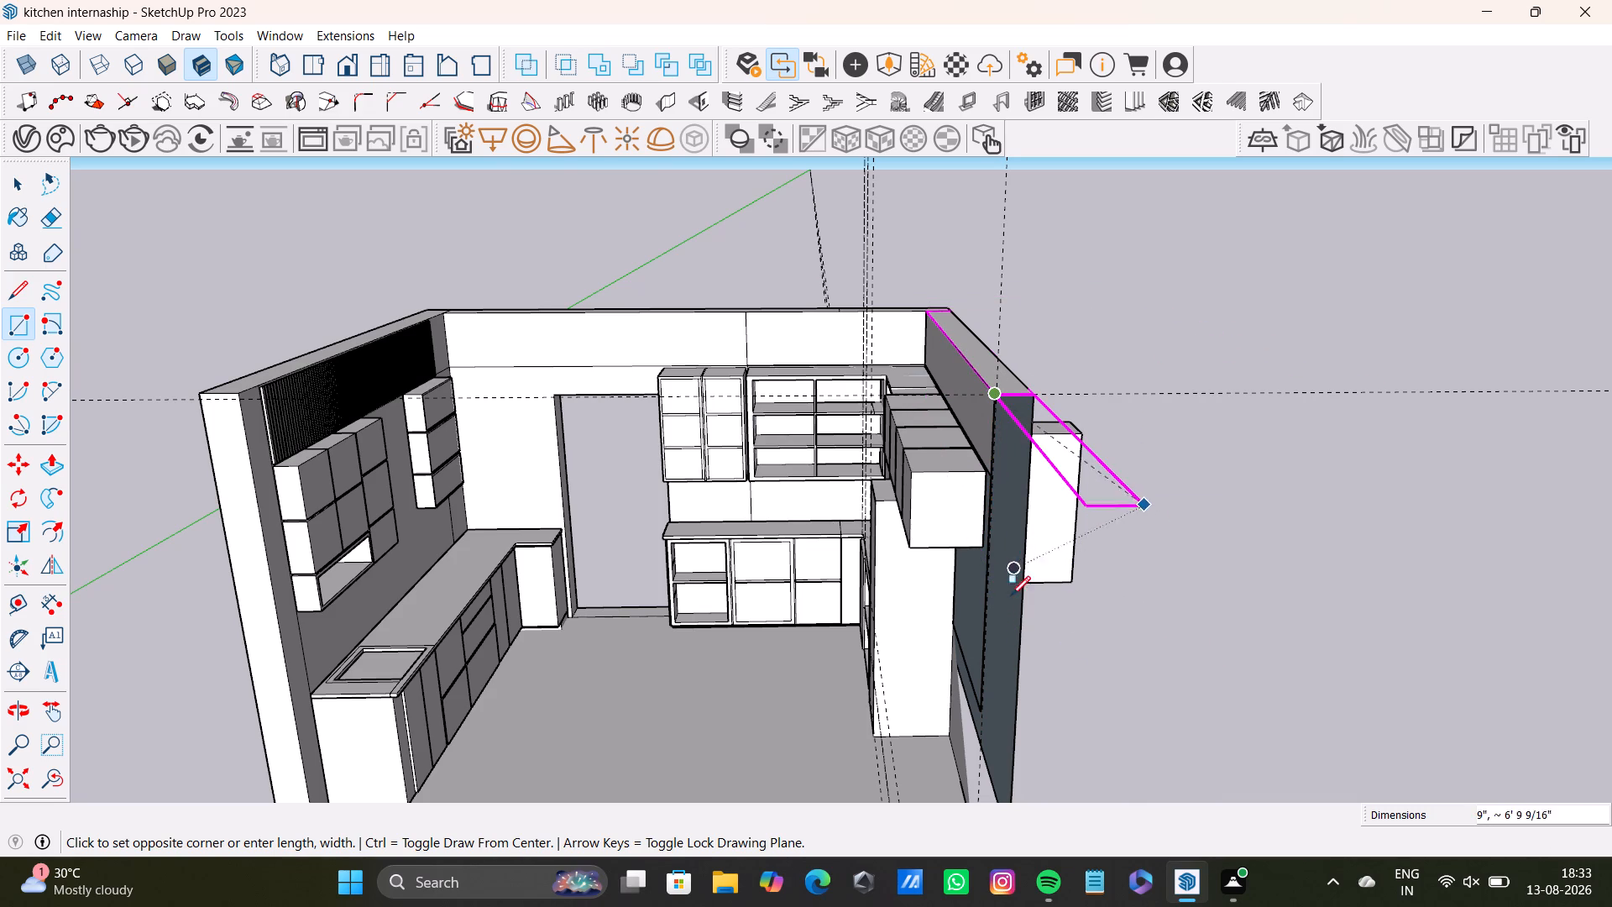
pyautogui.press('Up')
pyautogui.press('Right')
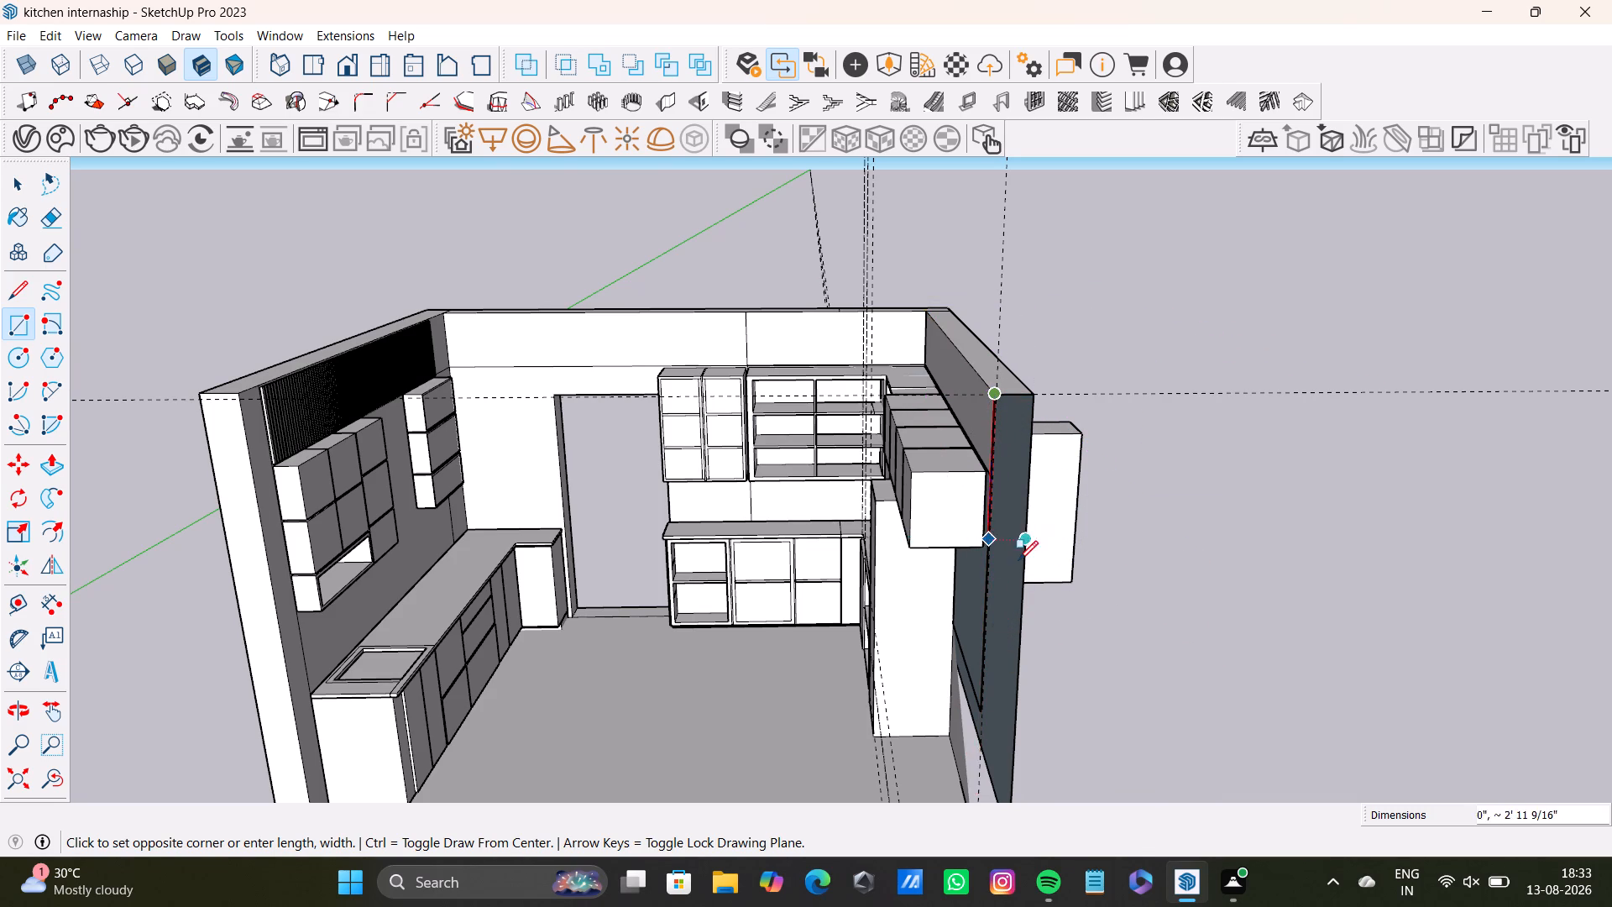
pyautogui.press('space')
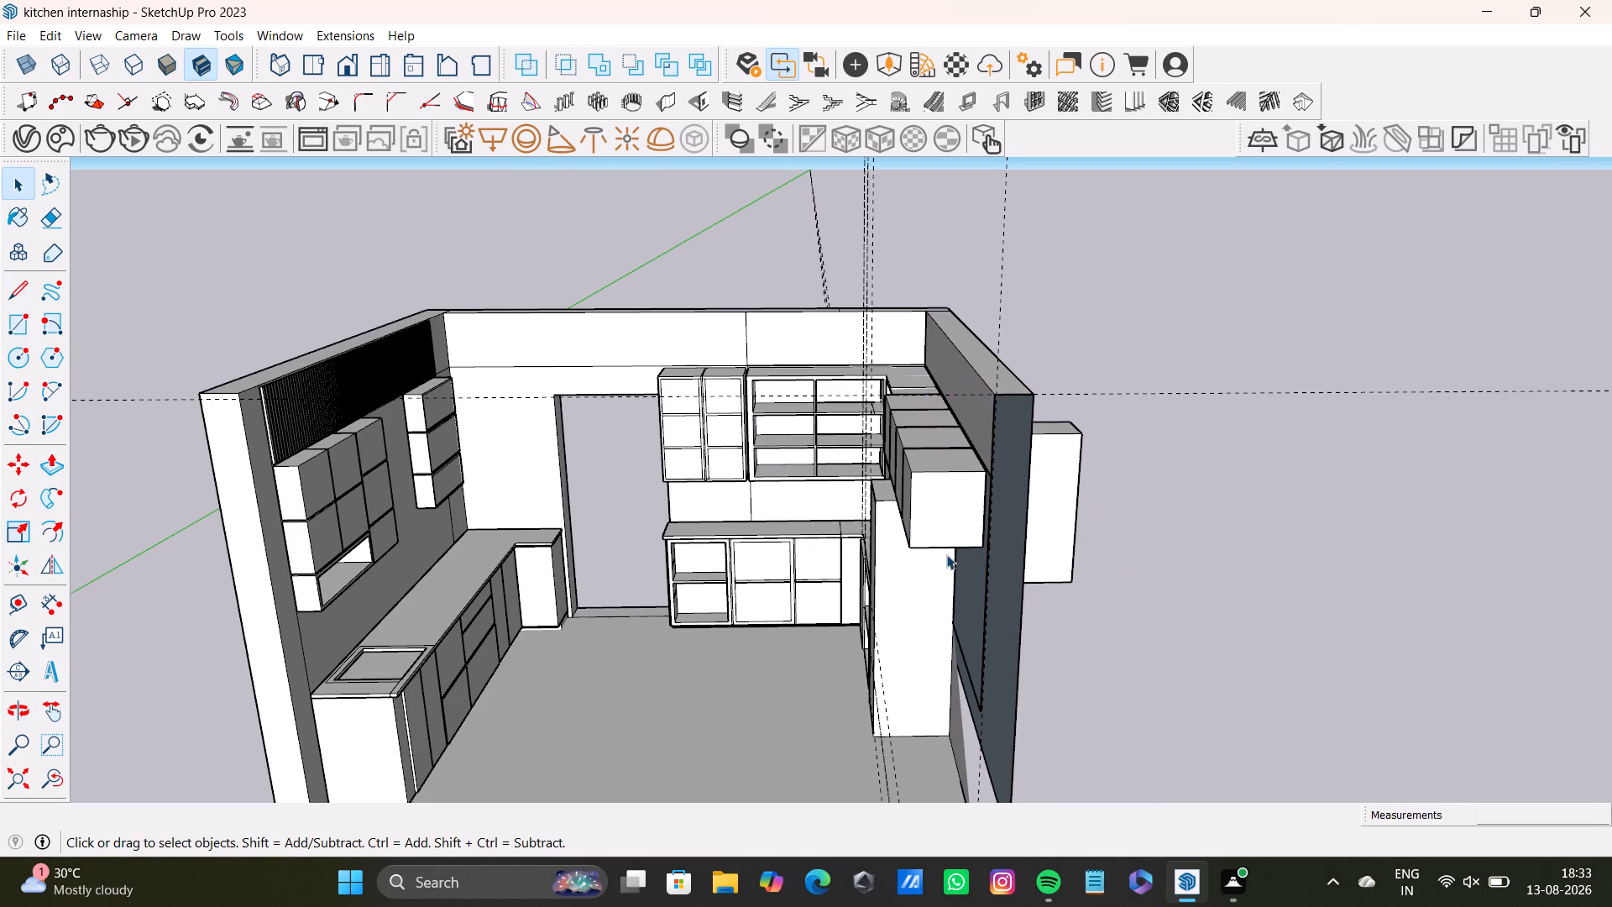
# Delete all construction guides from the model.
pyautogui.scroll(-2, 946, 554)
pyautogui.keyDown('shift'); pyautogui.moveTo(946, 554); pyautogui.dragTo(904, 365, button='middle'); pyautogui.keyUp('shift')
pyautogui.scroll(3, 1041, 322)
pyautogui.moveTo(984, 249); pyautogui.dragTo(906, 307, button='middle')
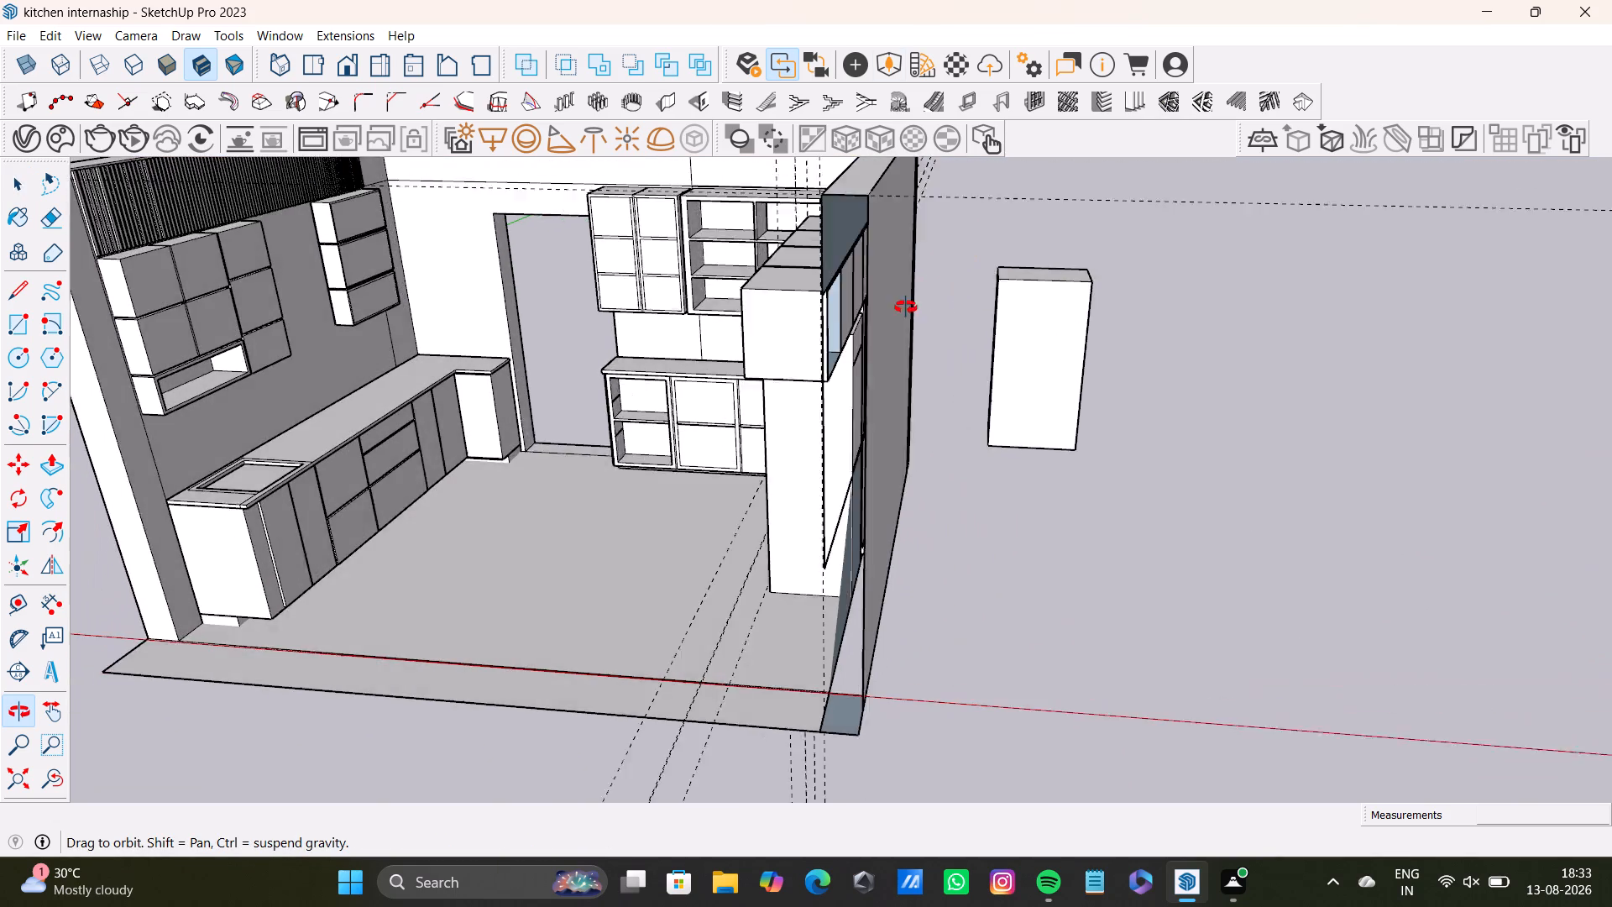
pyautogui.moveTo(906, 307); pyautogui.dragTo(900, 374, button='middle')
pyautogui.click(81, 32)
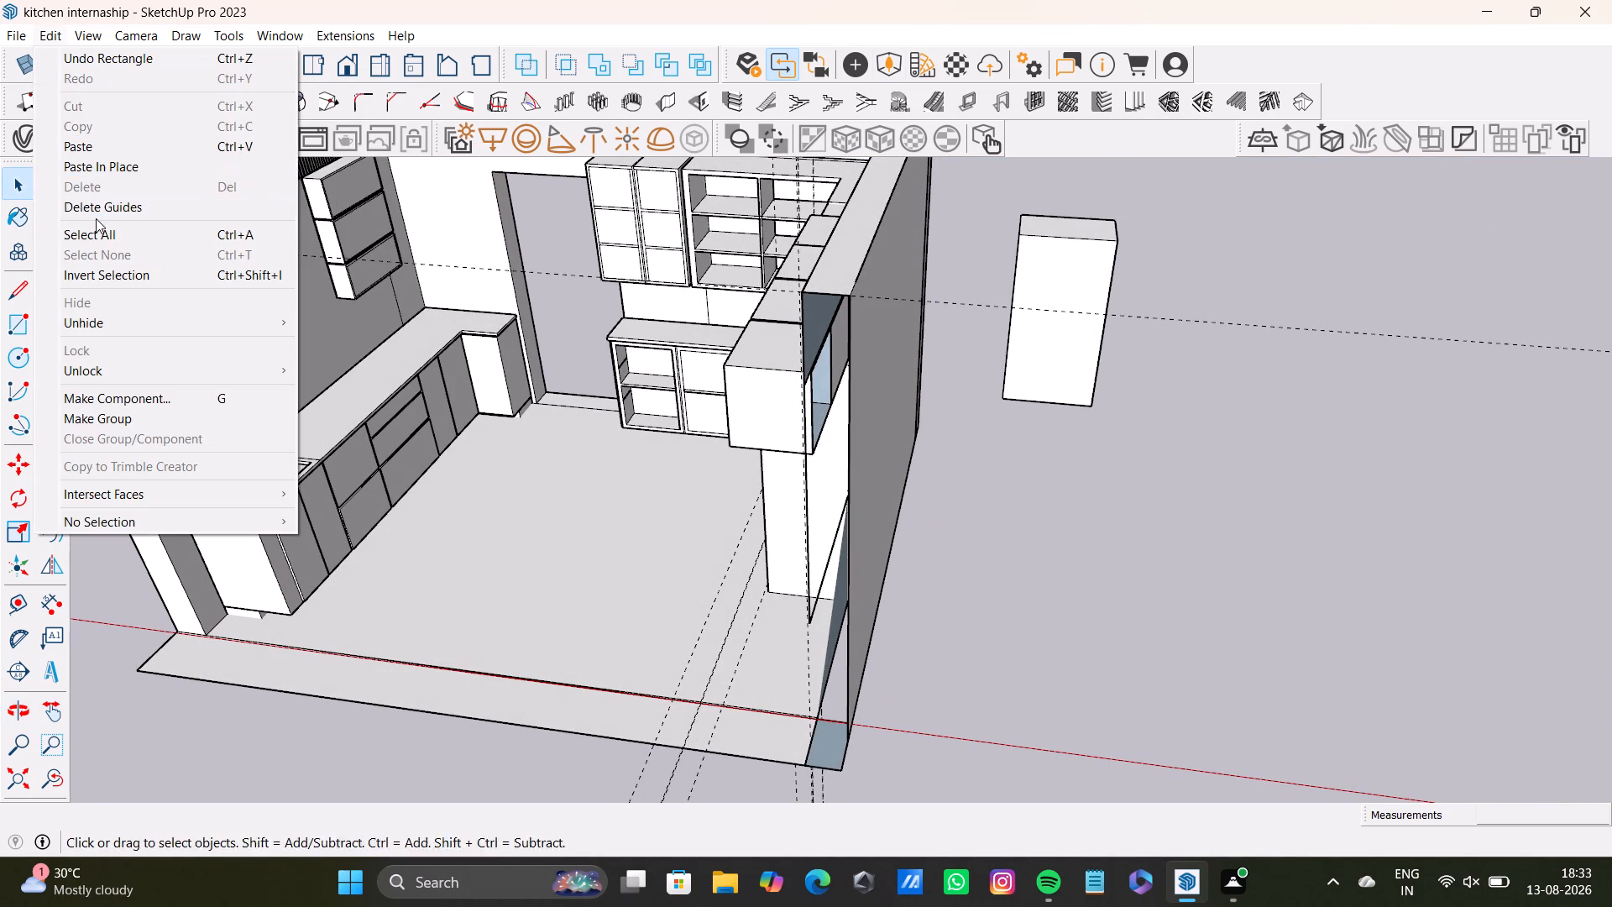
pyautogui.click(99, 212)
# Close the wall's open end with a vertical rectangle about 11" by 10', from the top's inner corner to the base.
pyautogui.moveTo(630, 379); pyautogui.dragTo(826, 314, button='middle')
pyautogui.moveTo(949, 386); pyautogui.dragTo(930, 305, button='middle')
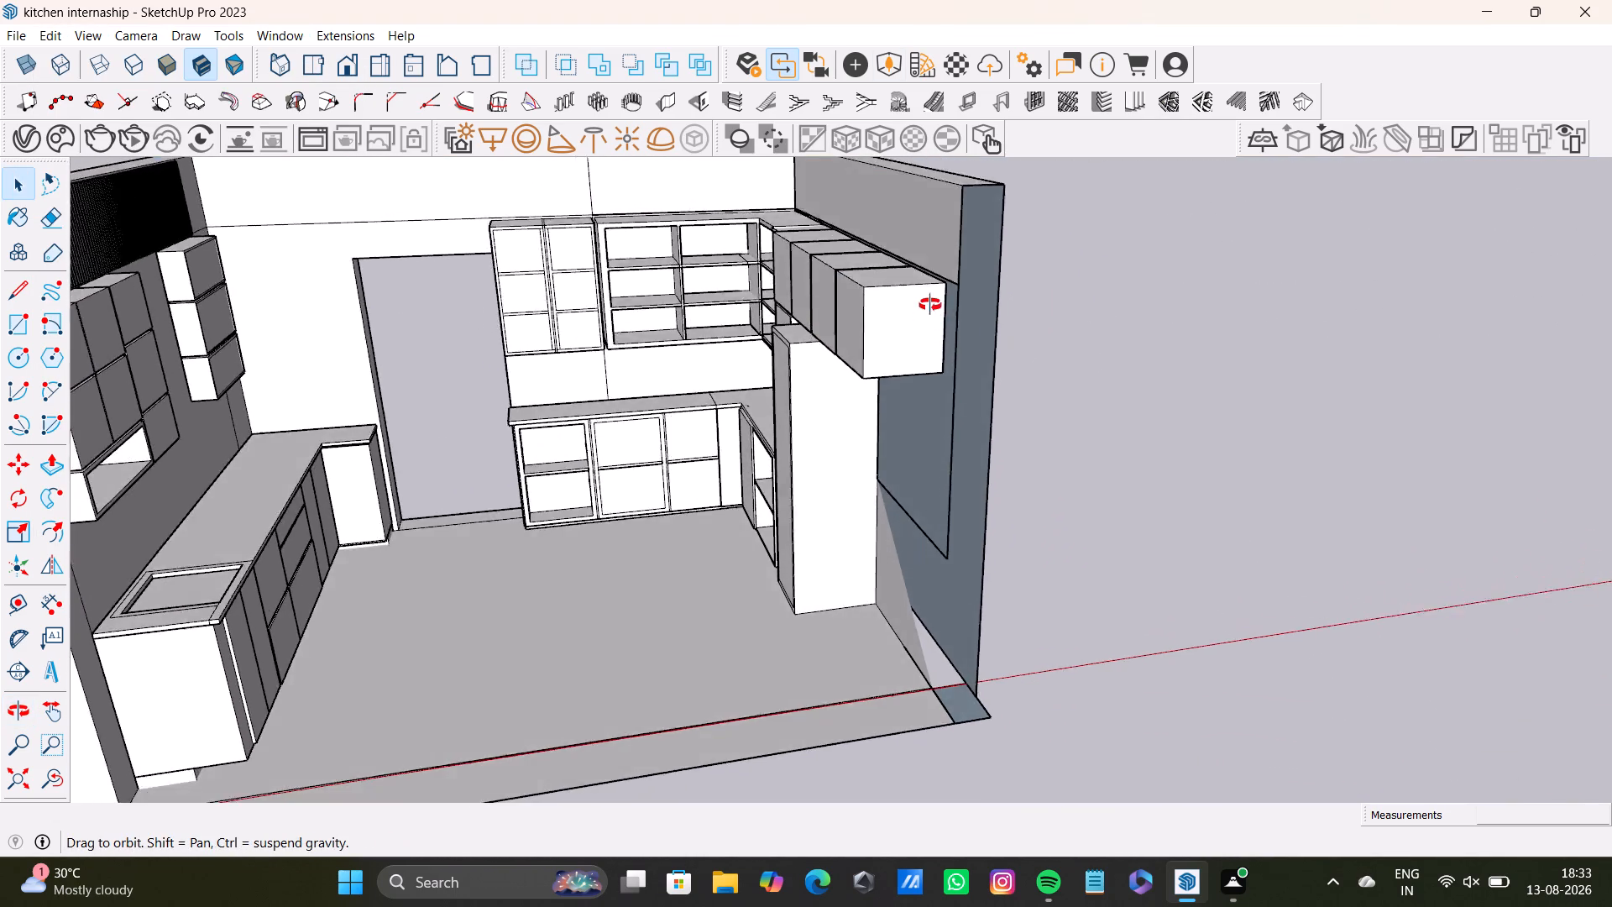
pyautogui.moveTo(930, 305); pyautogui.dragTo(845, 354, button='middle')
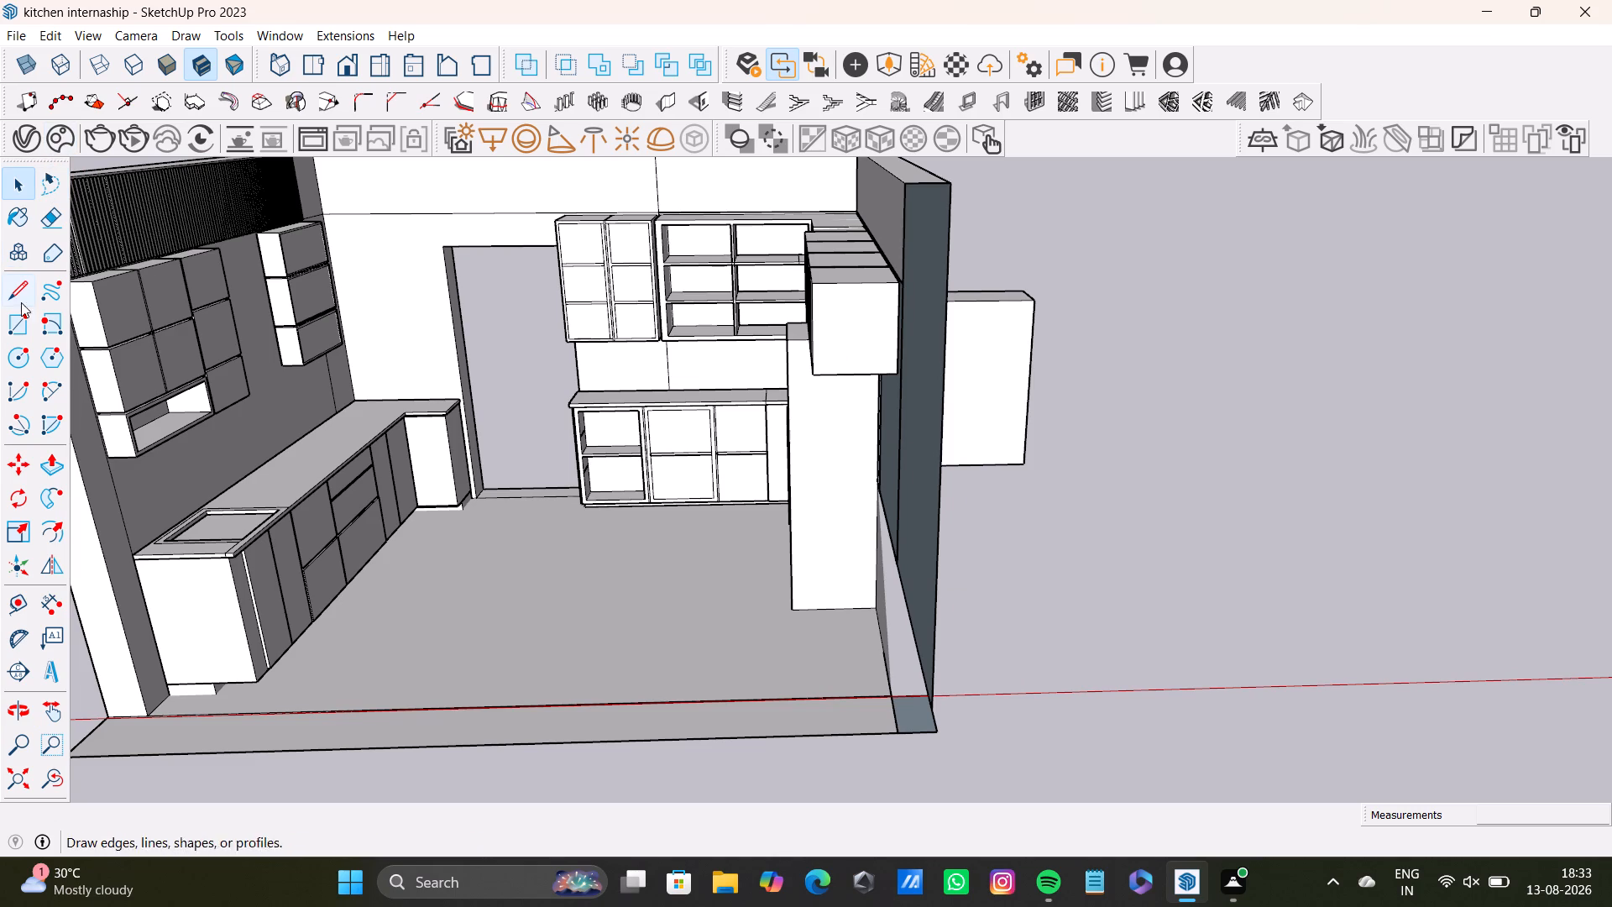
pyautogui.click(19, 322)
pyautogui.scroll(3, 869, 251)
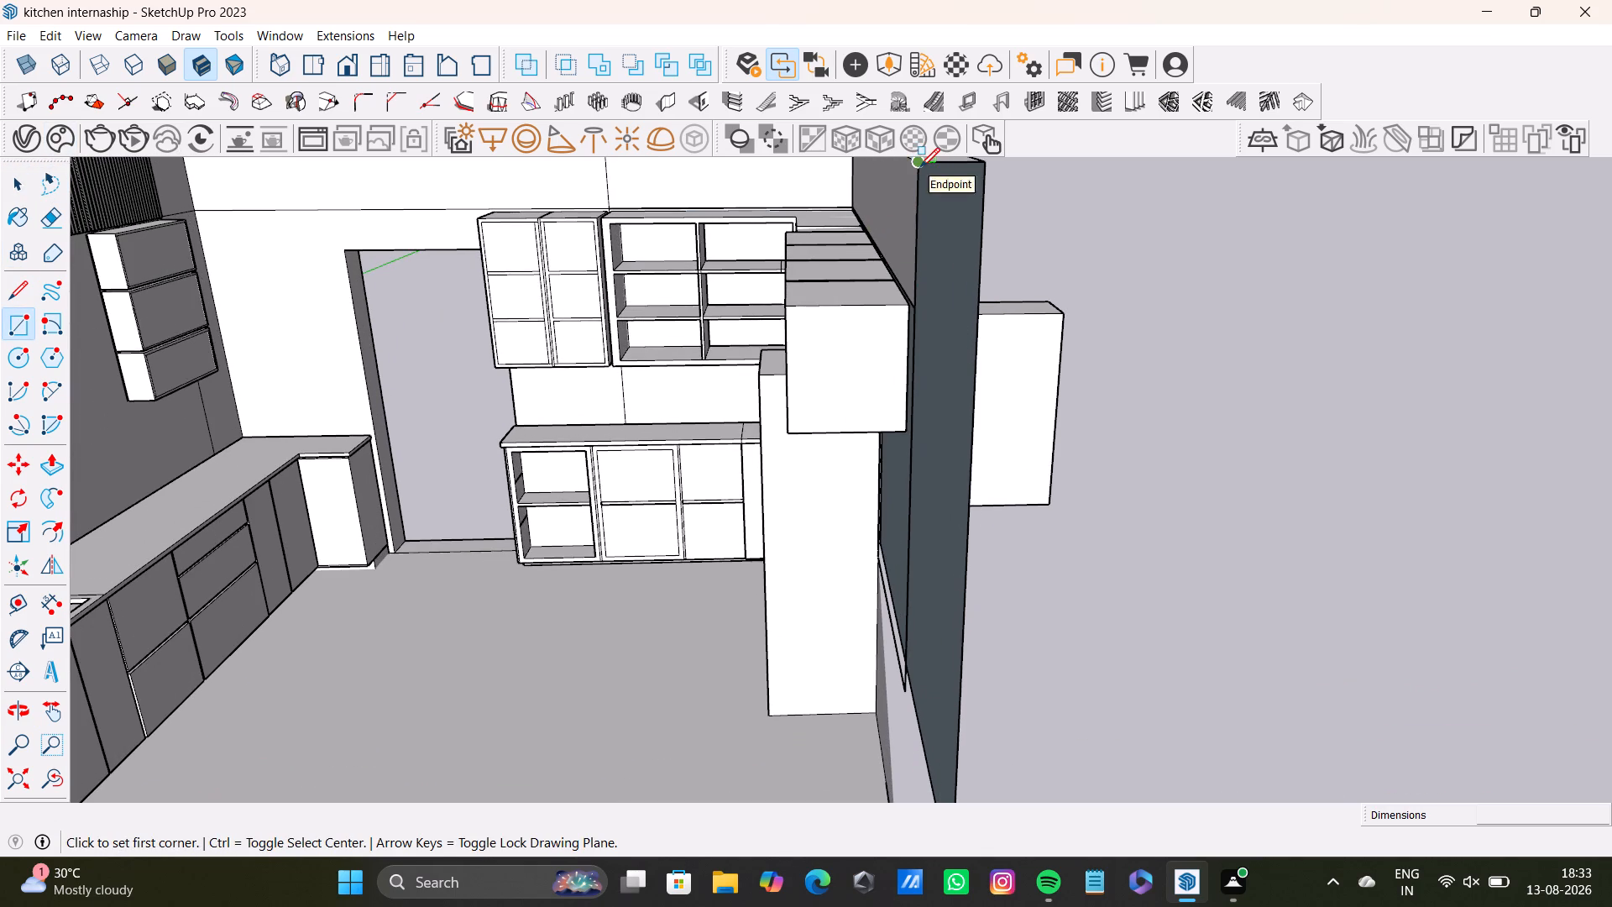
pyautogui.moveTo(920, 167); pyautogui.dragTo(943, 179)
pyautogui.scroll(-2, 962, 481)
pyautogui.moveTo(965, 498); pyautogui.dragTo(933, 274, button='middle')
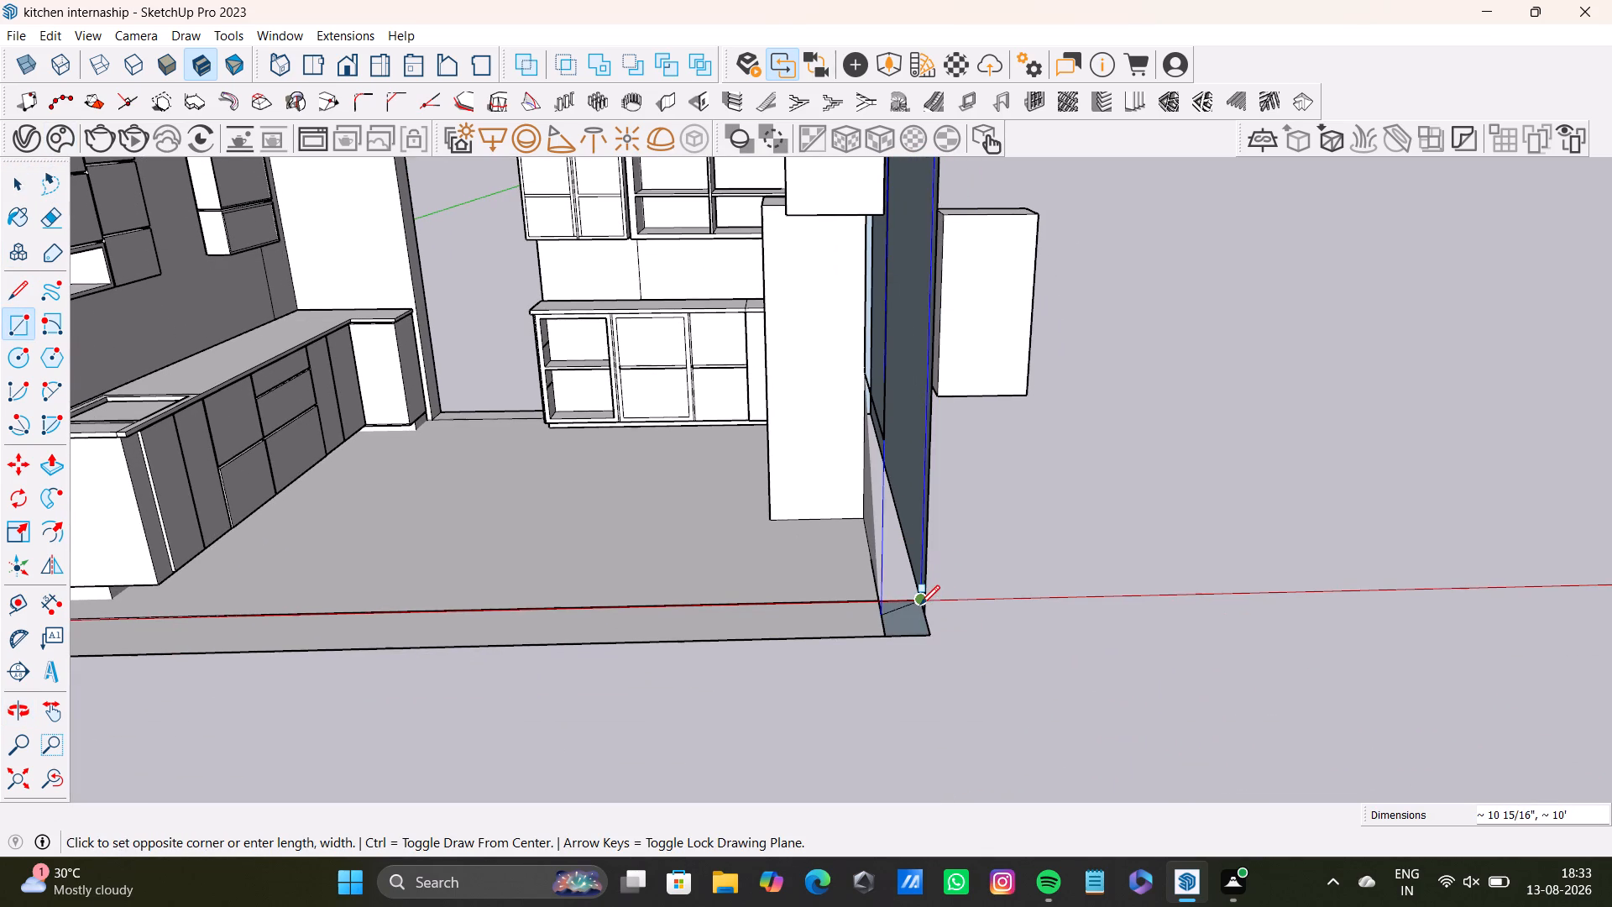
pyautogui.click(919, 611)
# Examine the closed wall end and the wall face behind the upper cabinets and open corner shelves.
pyautogui.moveTo(915, 618); pyautogui.dragTo(1034, 680, button='middle')
pyautogui.scroll(1, 1017, 642)
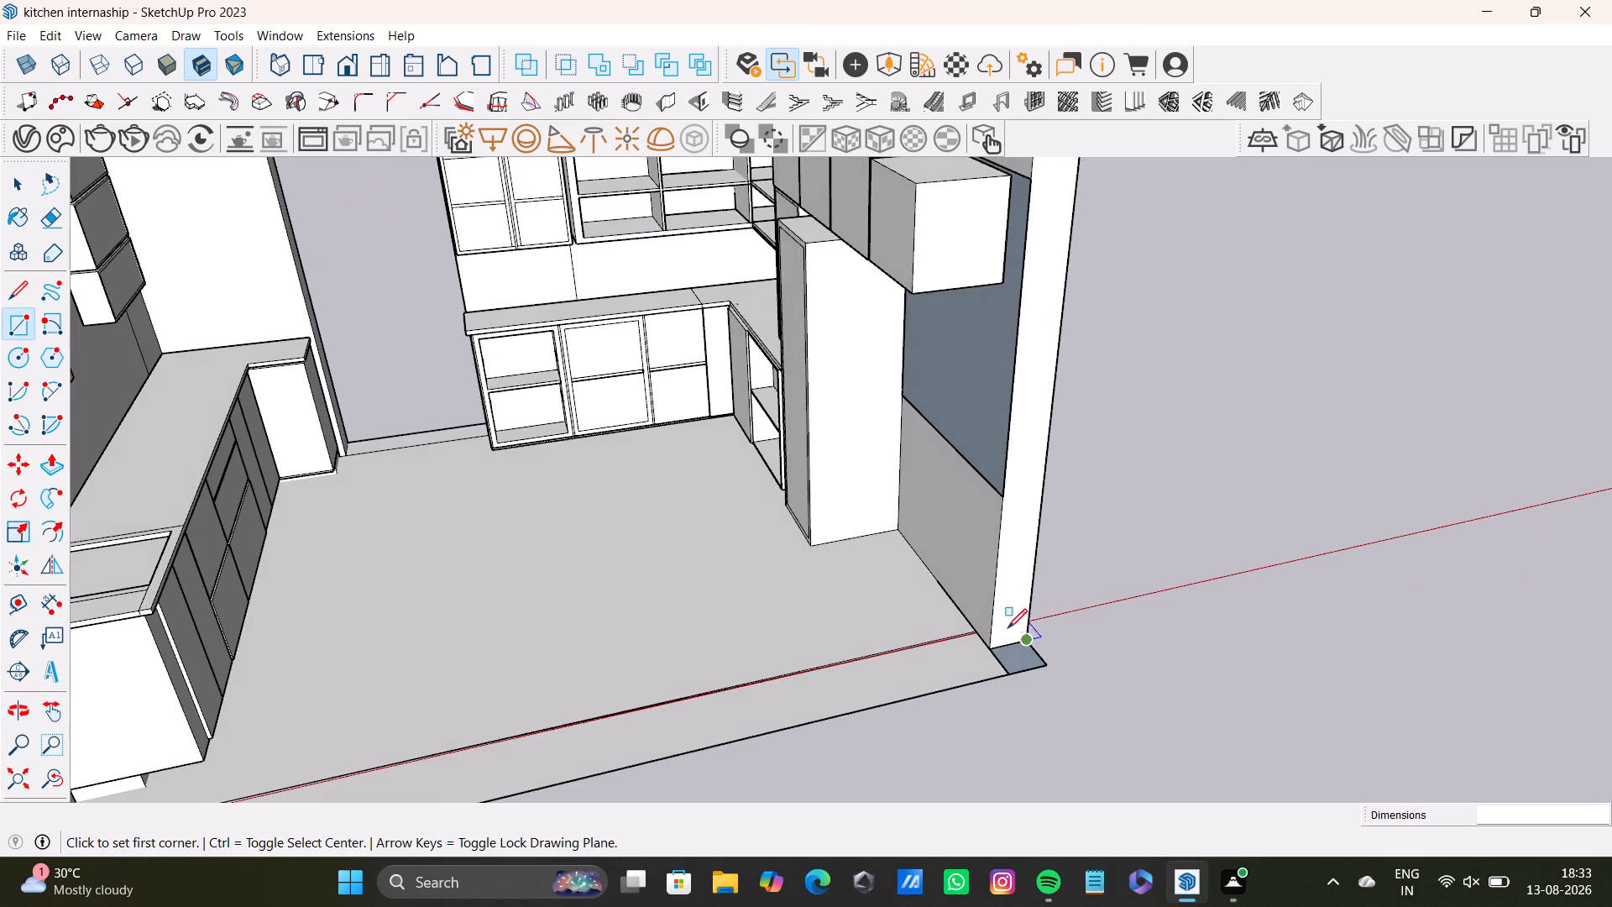
pyautogui.scroll(2, 1007, 628)
pyautogui.moveTo(951, 597); pyautogui.dragTo(1101, 663, button='middle')
pyautogui.moveTo(1017, 428); pyautogui.dragTo(929, 653, button='middle')
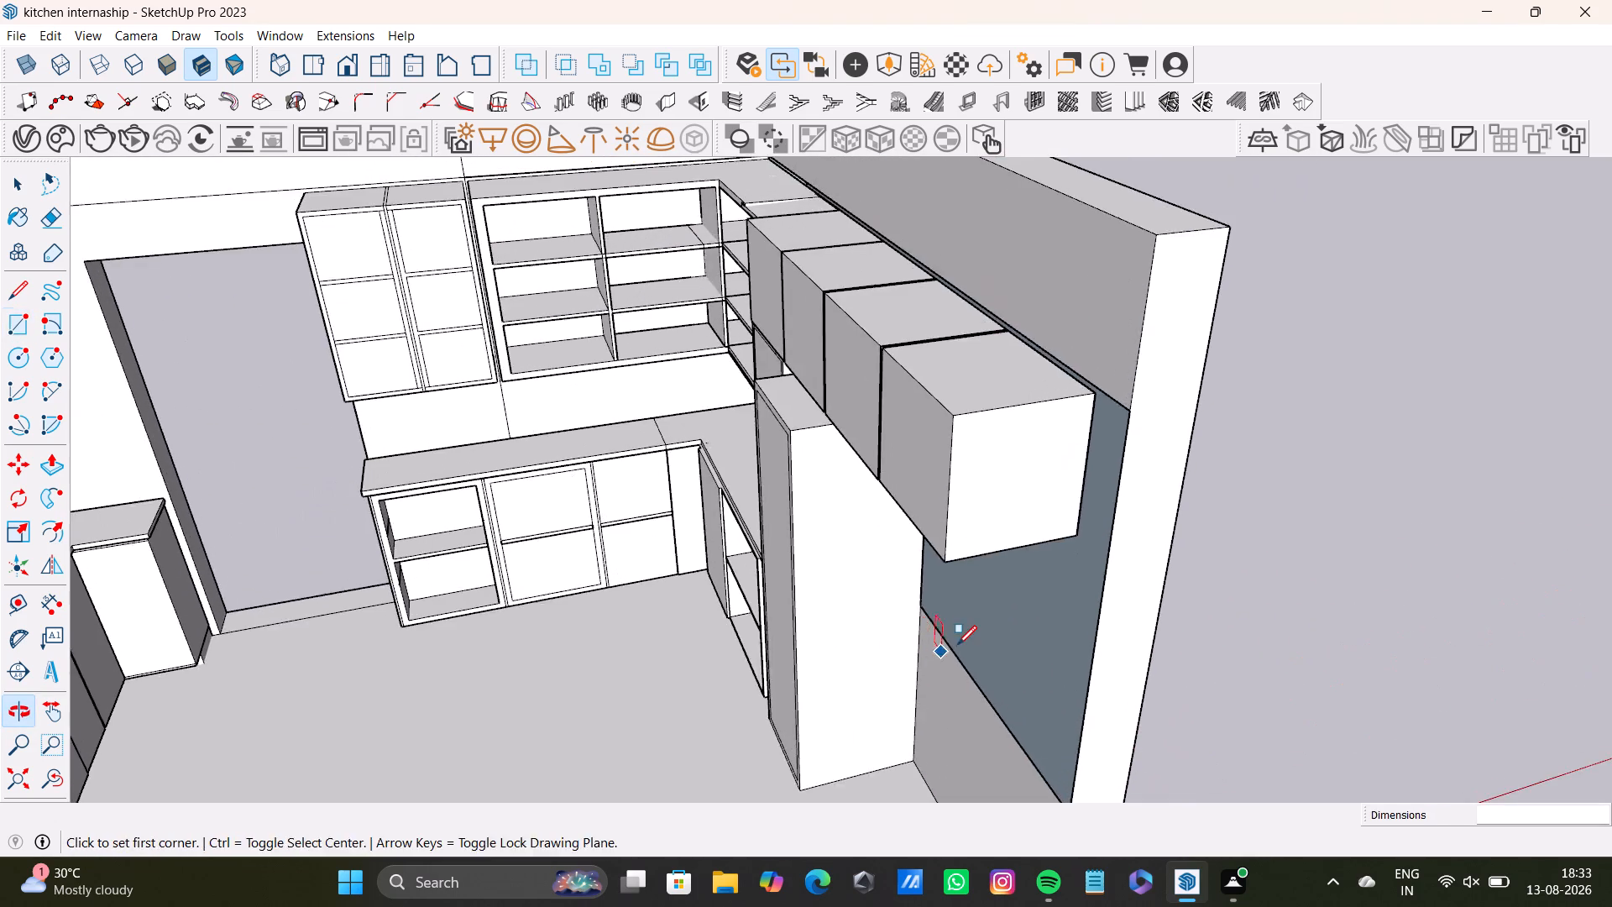
pyautogui.moveTo(957, 645); pyautogui.dragTo(1103, 614, button='middle')
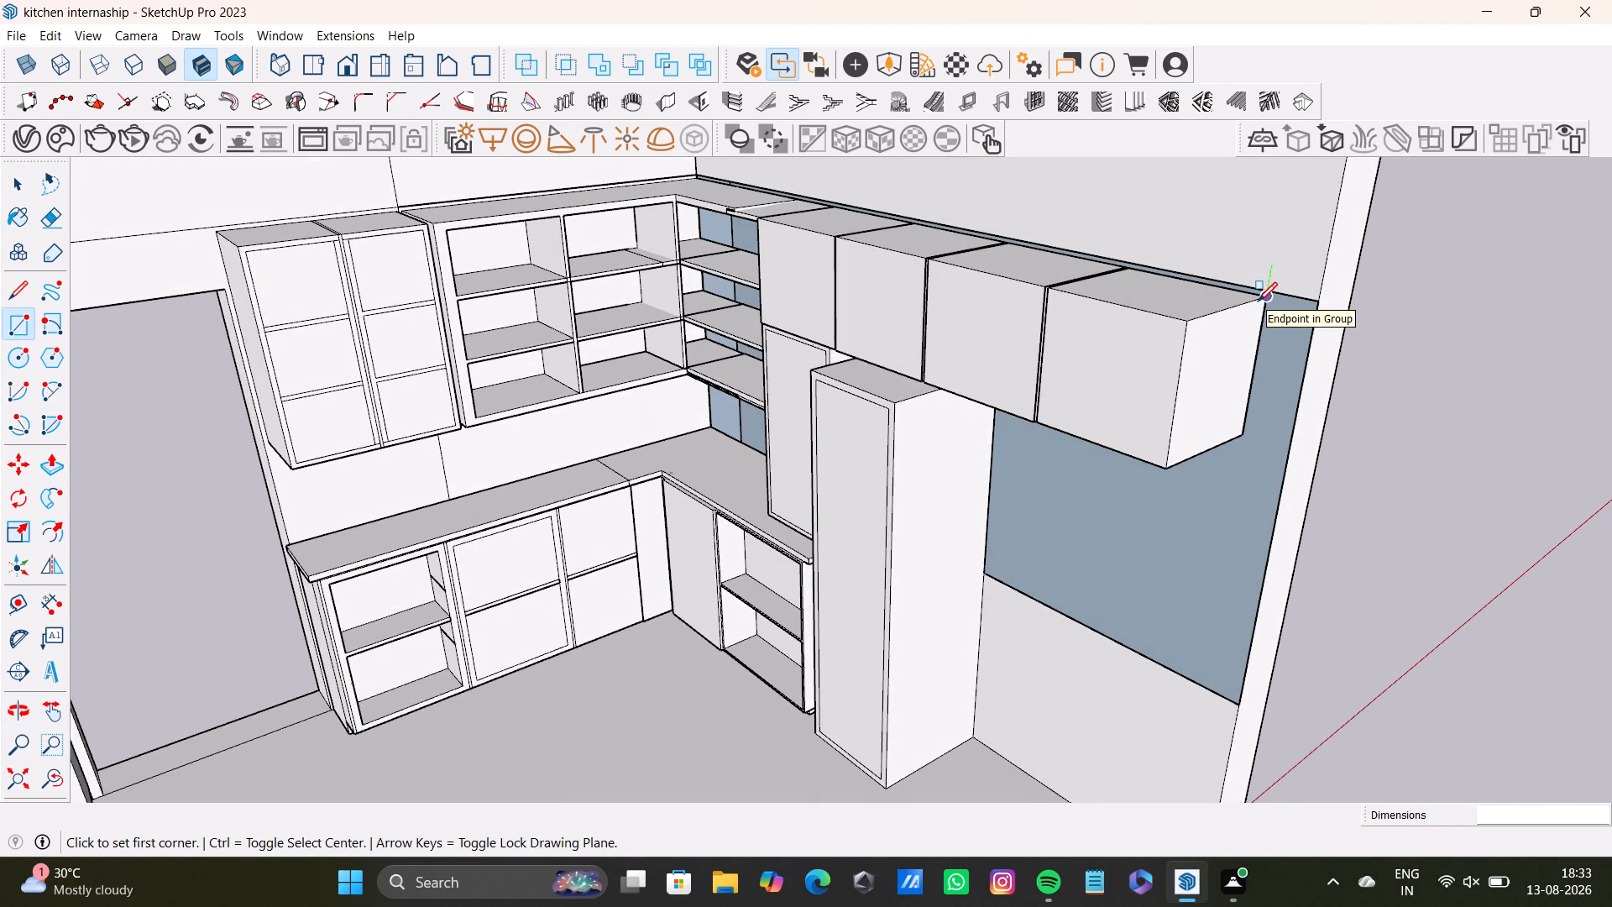
pyautogui.scroll(9, 735, 378)
pyautogui.moveTo(752, 384); pyautogui.dragTo(903, 322, button='middle')
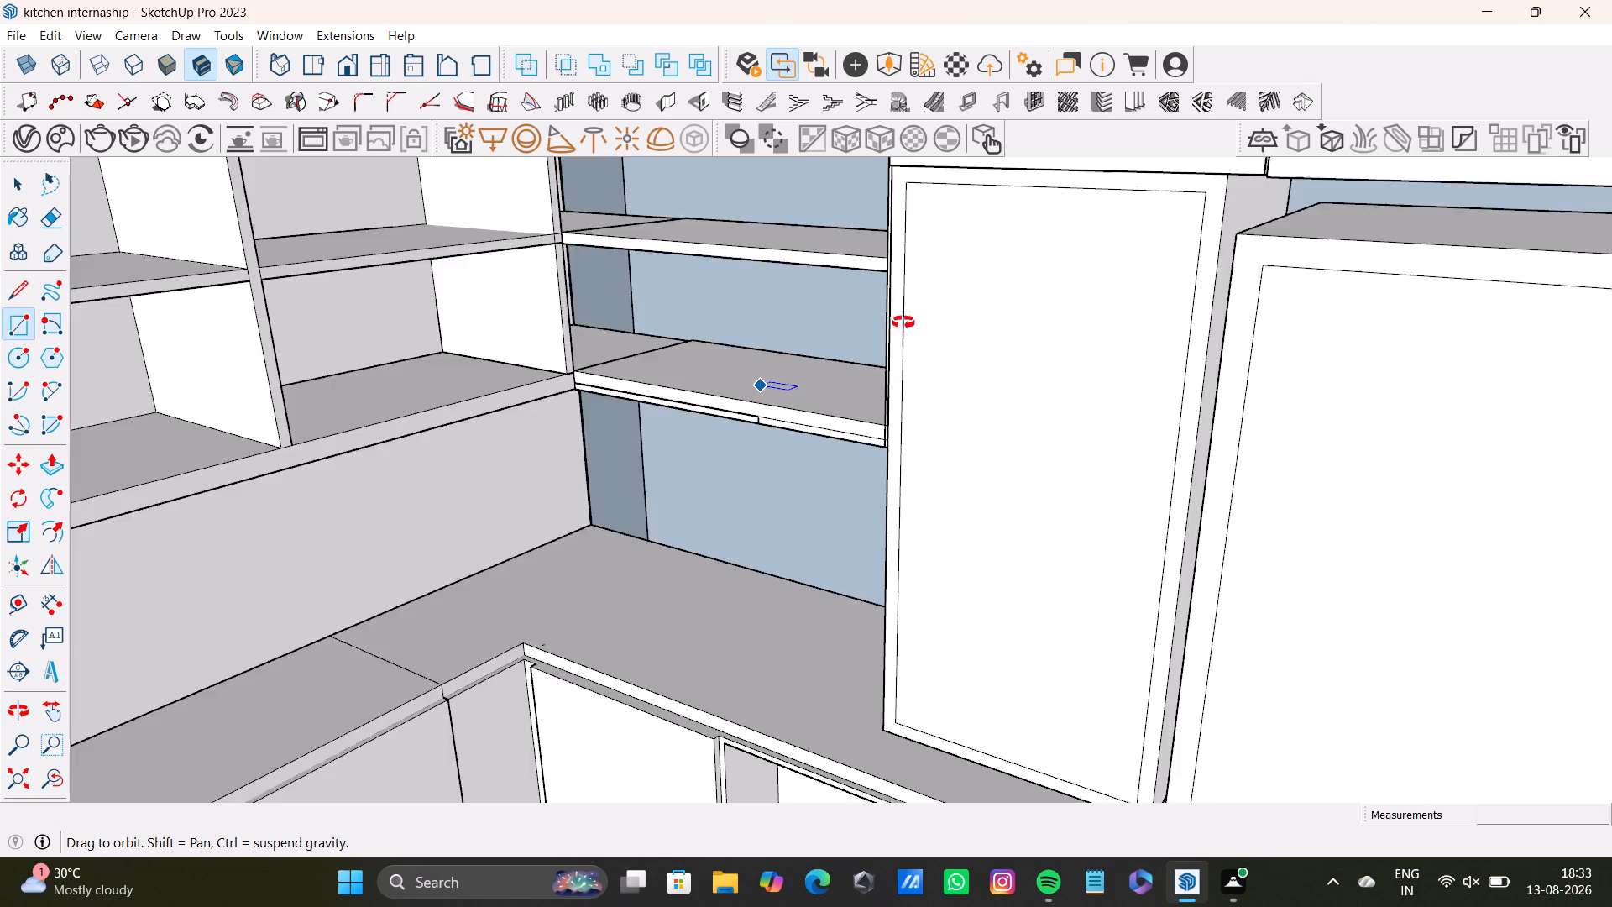
pyautogui.moveTo(903, 322); pyautogui.dragTo(714, 426, button='middle')
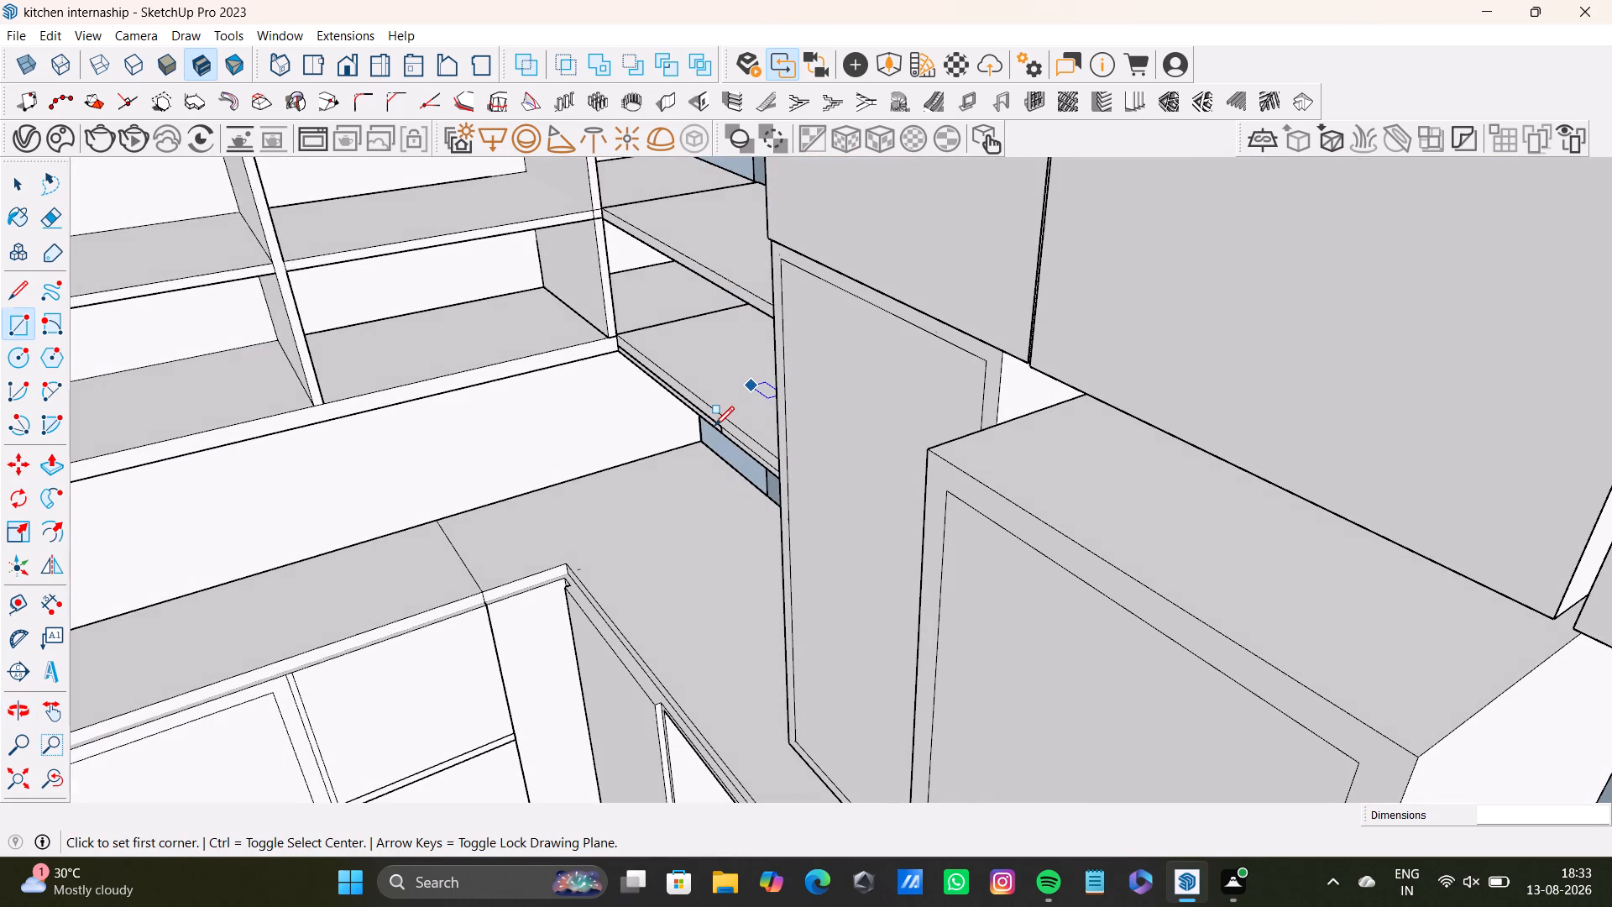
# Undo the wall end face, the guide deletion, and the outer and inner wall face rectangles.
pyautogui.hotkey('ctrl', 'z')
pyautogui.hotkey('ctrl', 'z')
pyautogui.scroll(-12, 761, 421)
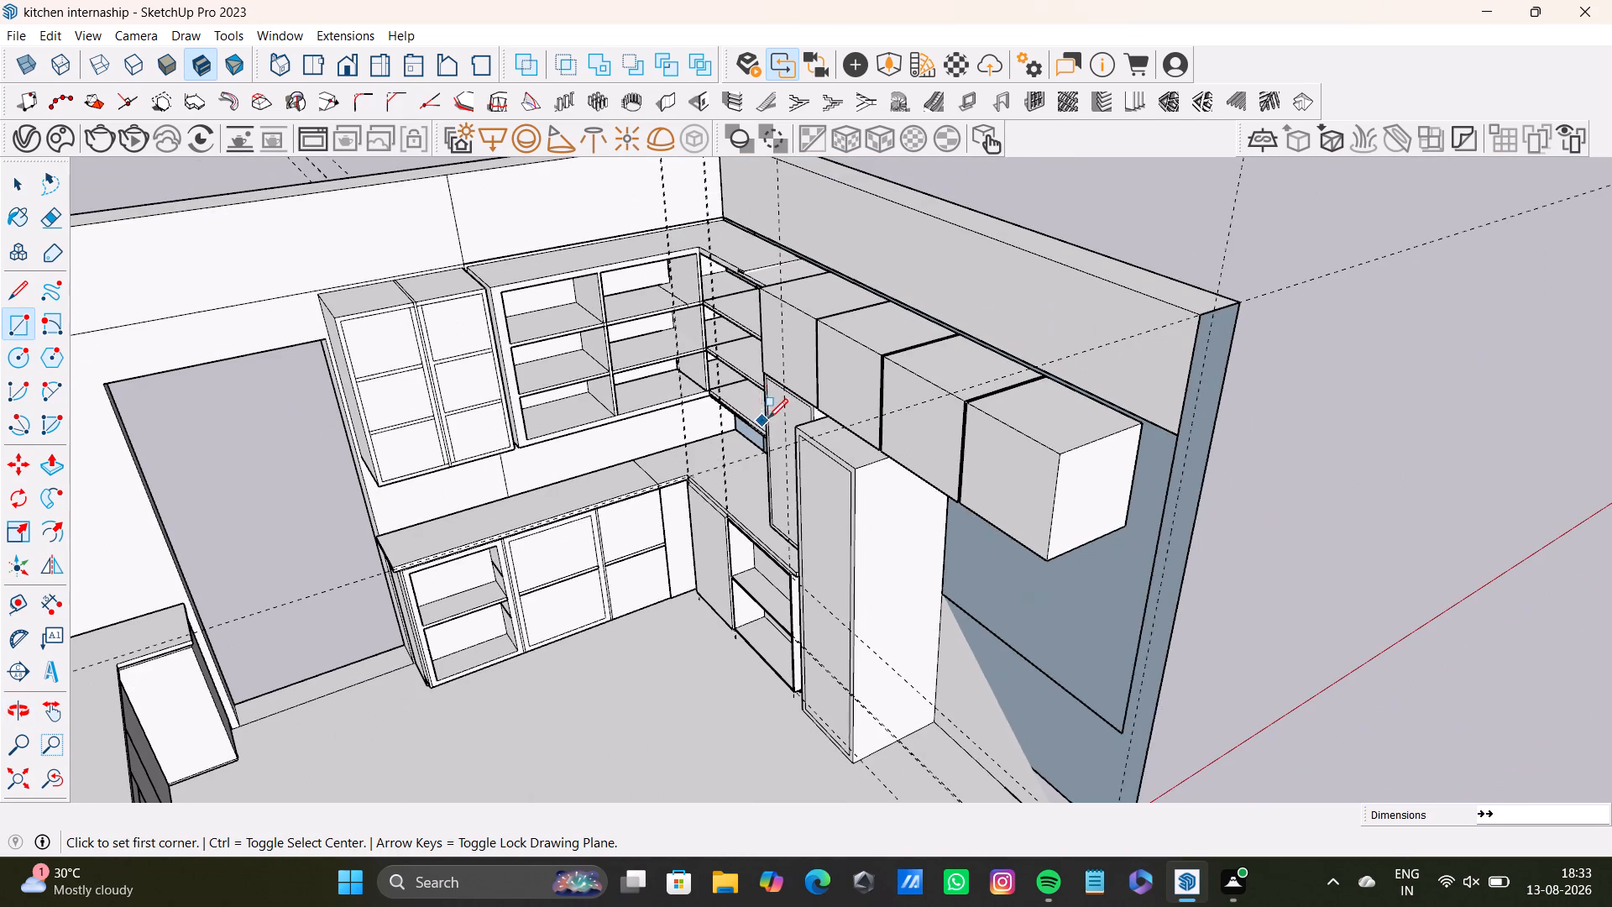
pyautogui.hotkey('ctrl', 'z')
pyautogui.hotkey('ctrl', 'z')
# Draw a rectangle about 3' 11" by 4' 11" across the back of the open shelves, from their top corner down to countertop level.
pyautogui.moveTo(985, 406); pyautogui.dragTo(519, 333, button='middle')
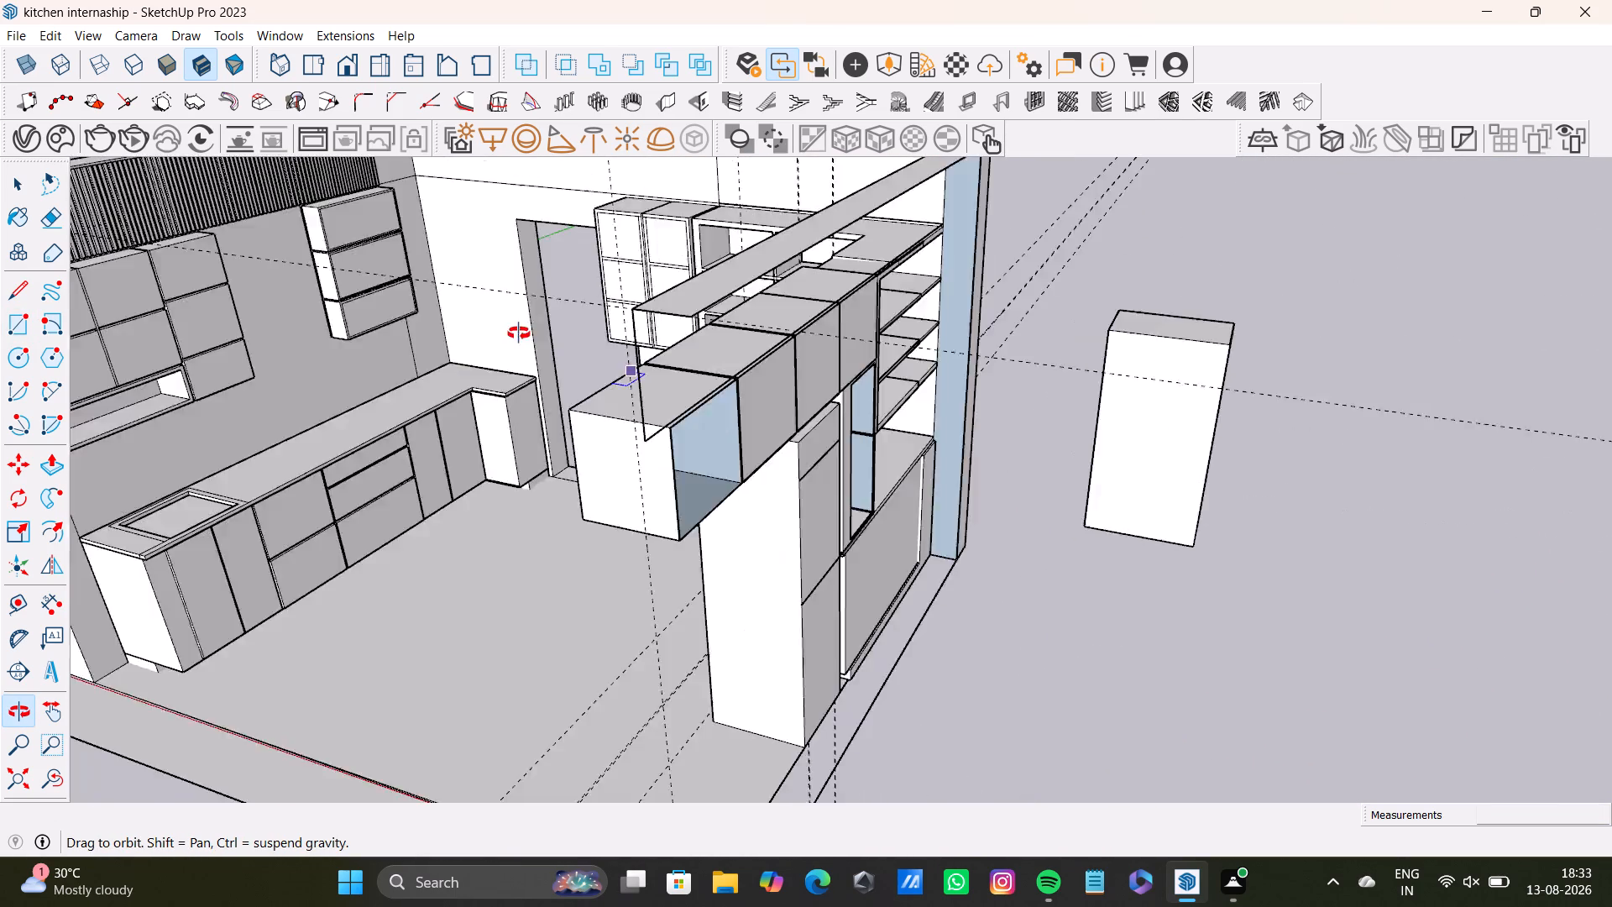
pyautogui.moveTo(519, 333); pyautogui.dragTo(368, 359, button='middle')
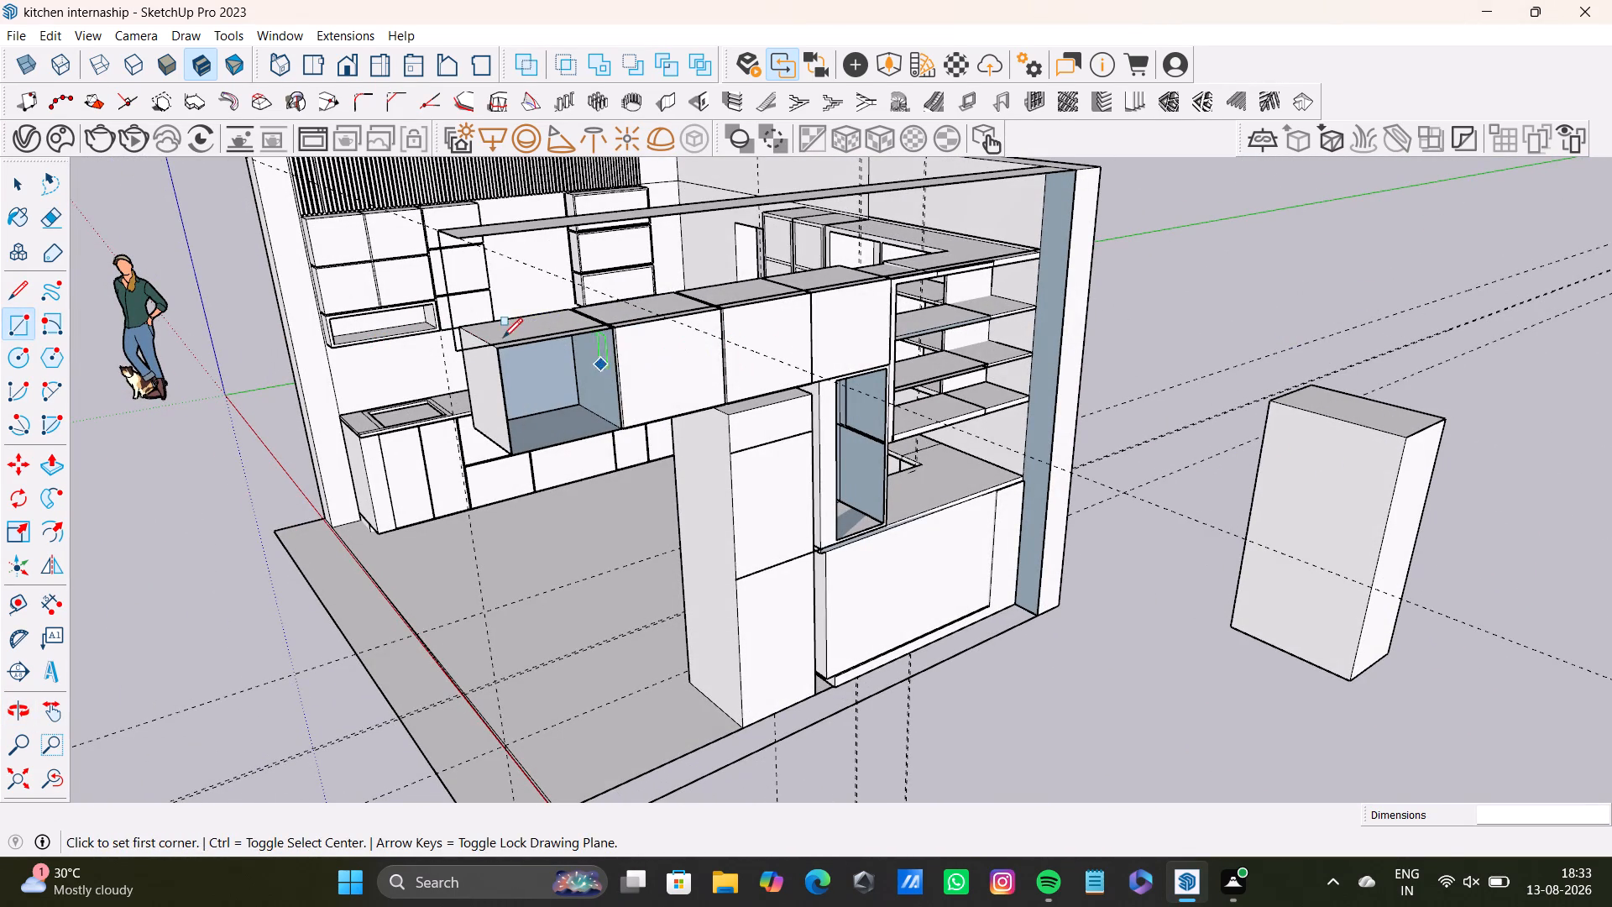
pyautogui.scroll(7, 950, 335)
pyautogui.moveTo(999, 345); pyautogui.dragTo(923, 349, button='middle')
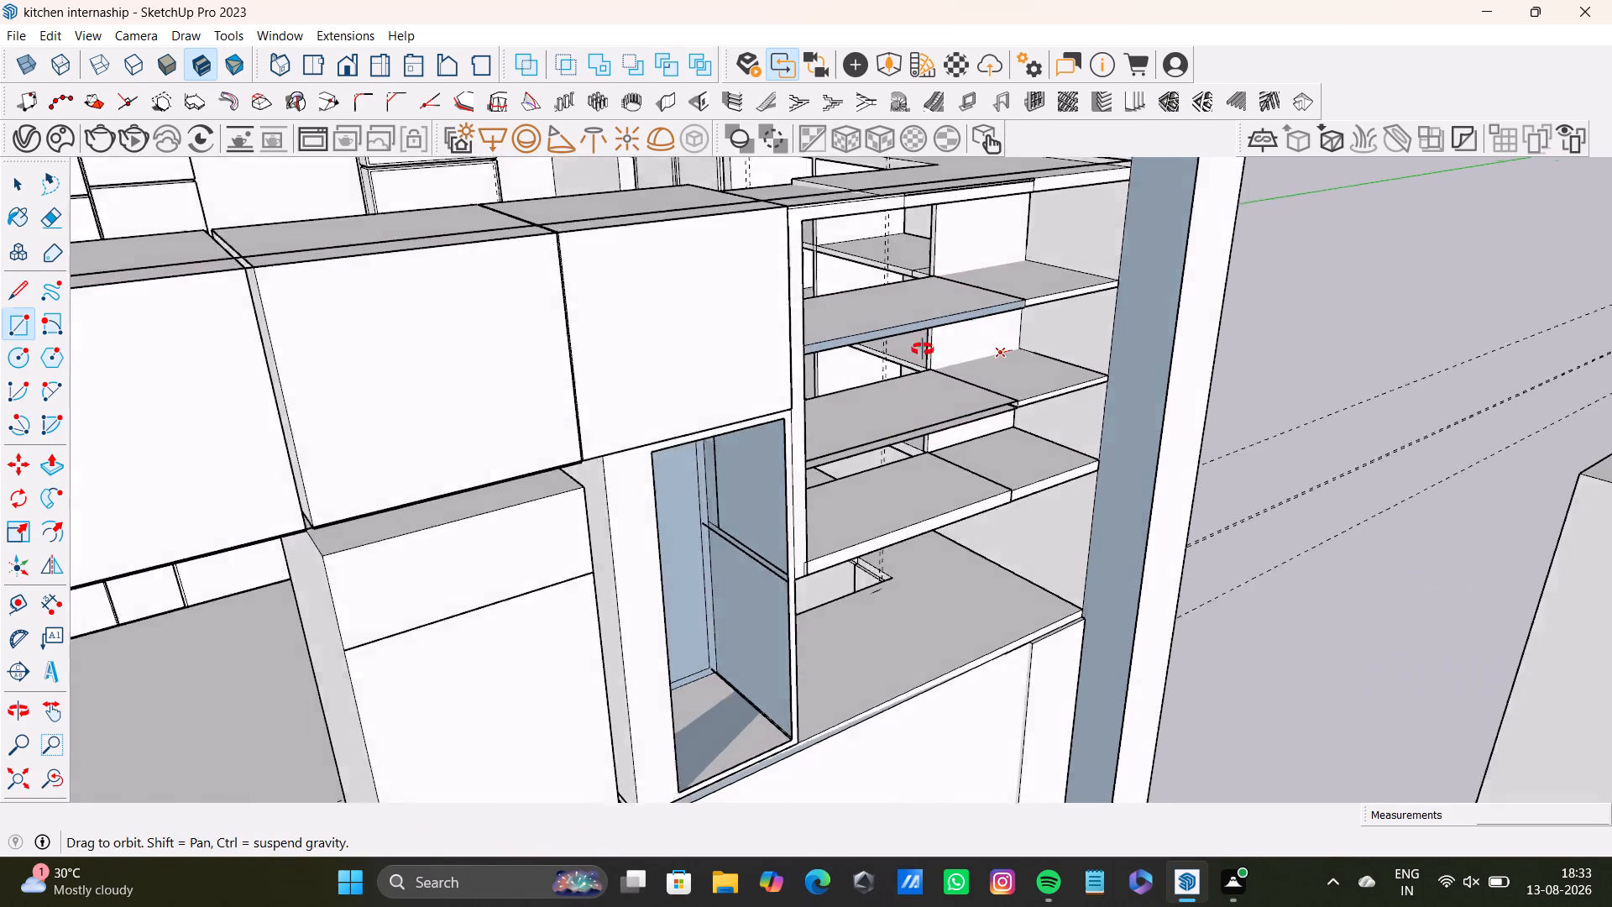
pyautogui.moveTo(923, 349); pyautogui.dragTo(835, 343, button='middle')
pyautogui.scroll(-1, 716, 294)
pyautogui.click(655, 213)
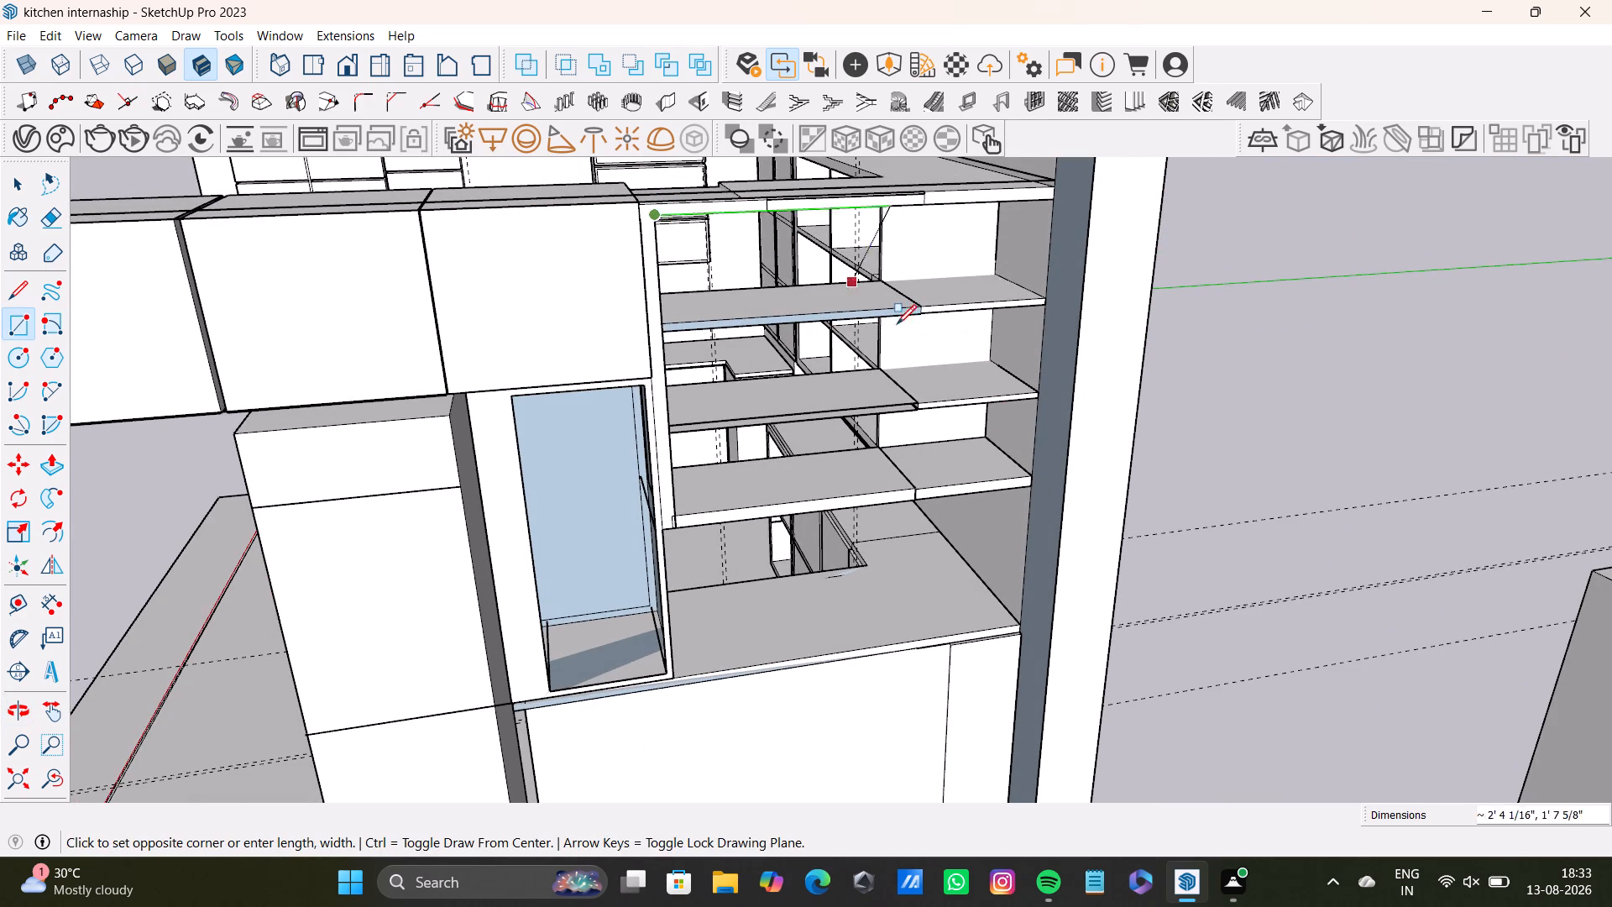
pyautogui.click(1020, 621)
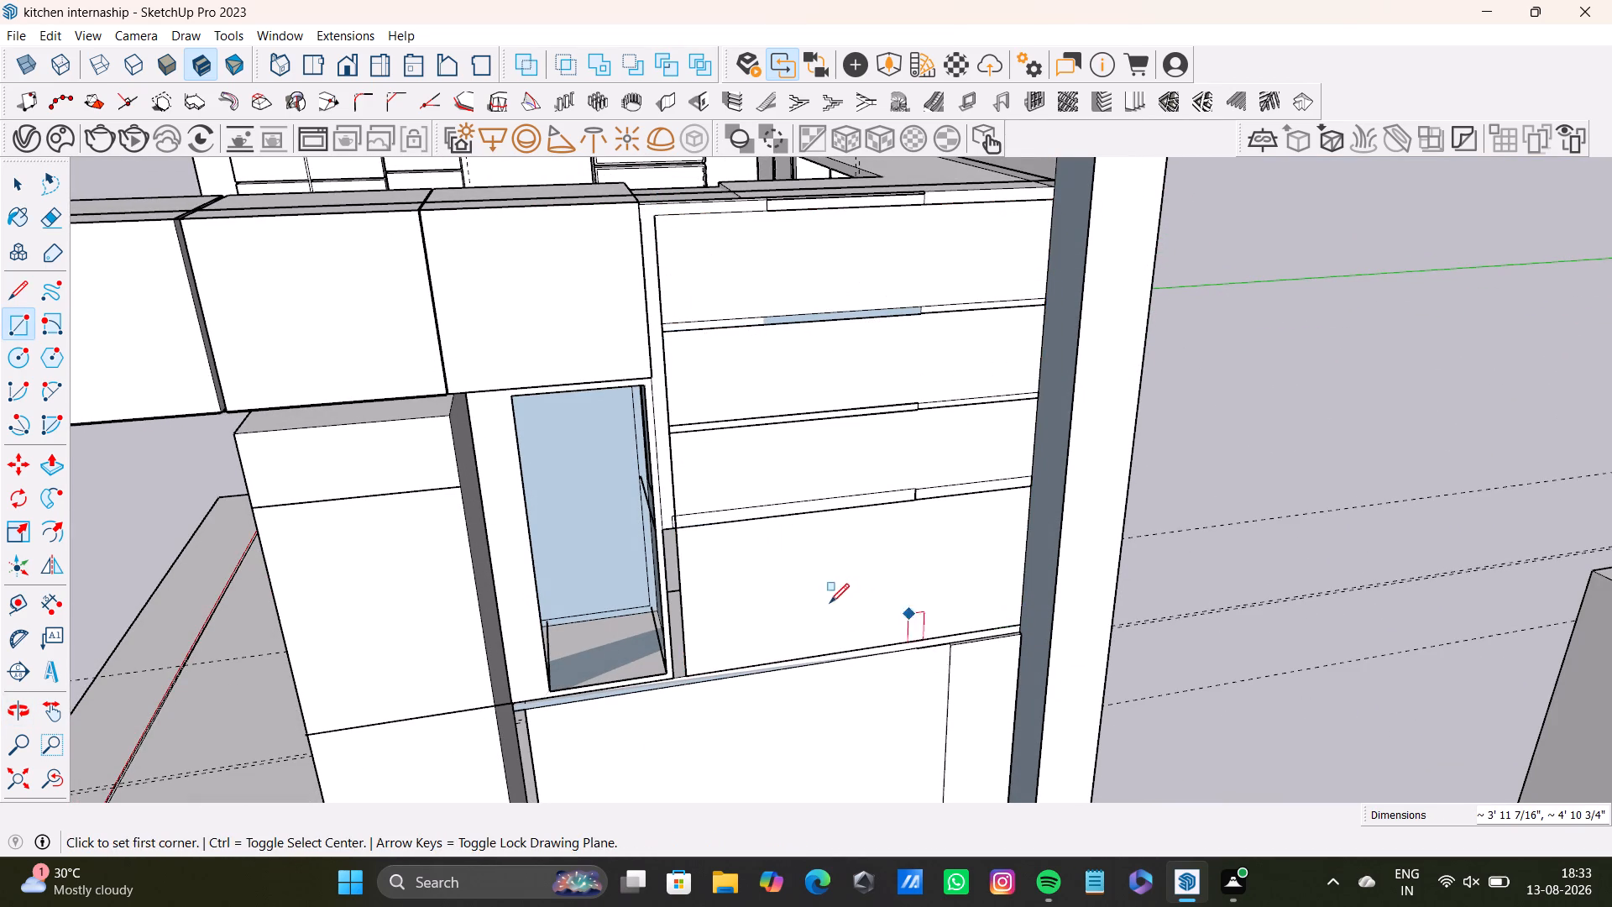
# Draw a rectangle about 1' 5" by 3' 4" over the open back of the tall countertop cabinet beside the shelves.
pyautogui.moveTo(851, 603); pyautogui.dragTo(1019, 574, button='middle')
pyautogui.moveTo(691, 385); pyautogui.dragTo(707, 400)
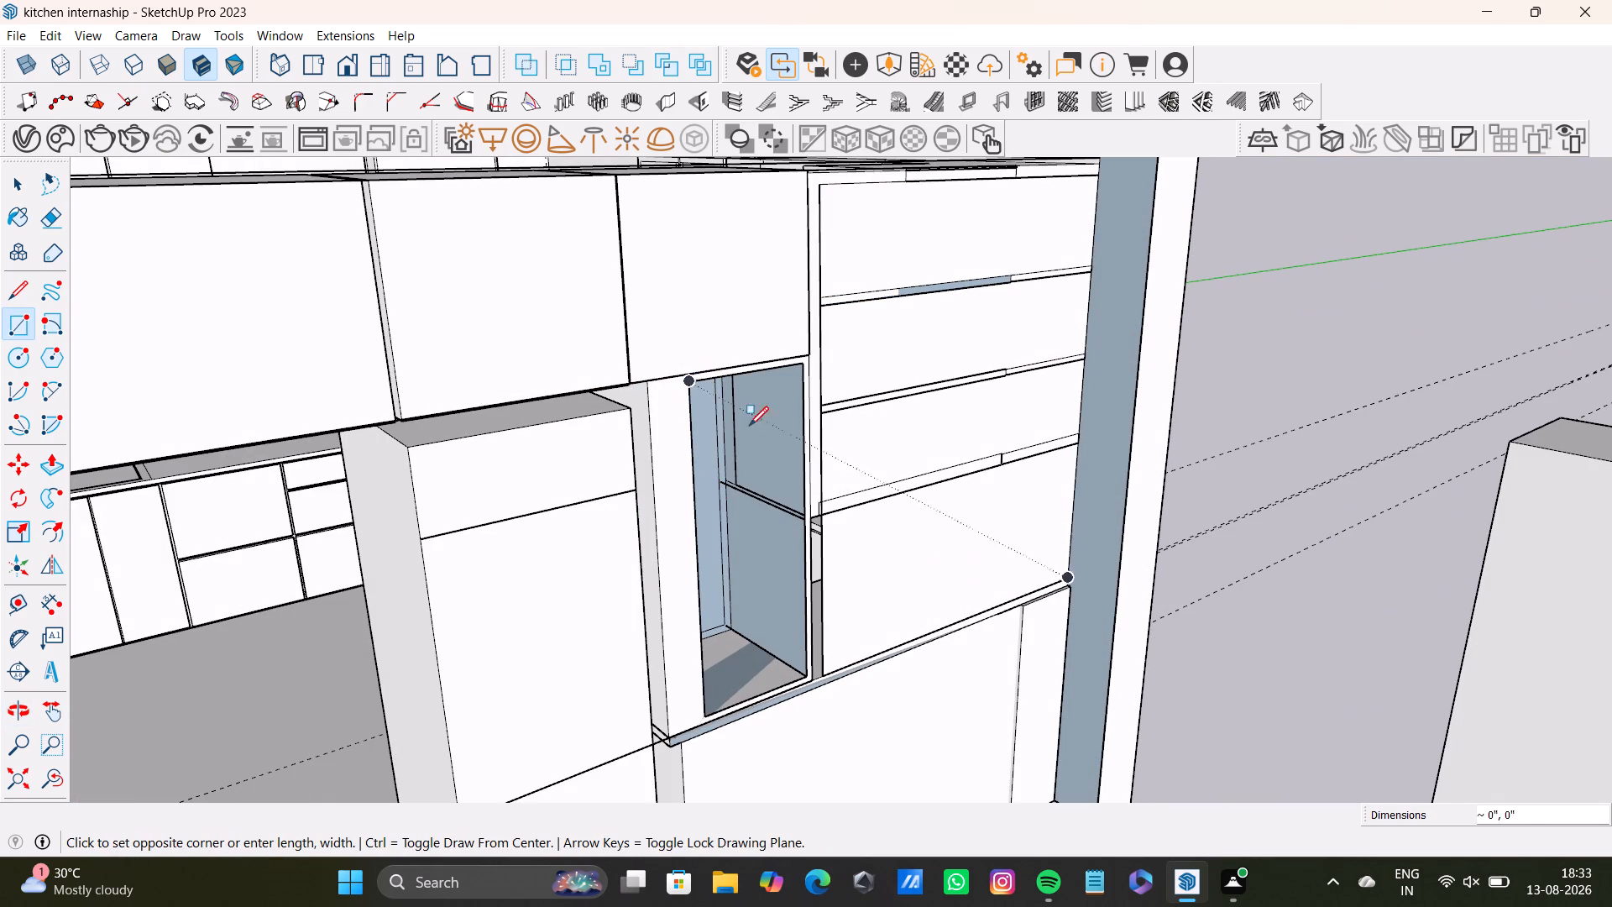
pyautogui.click(821, 680)
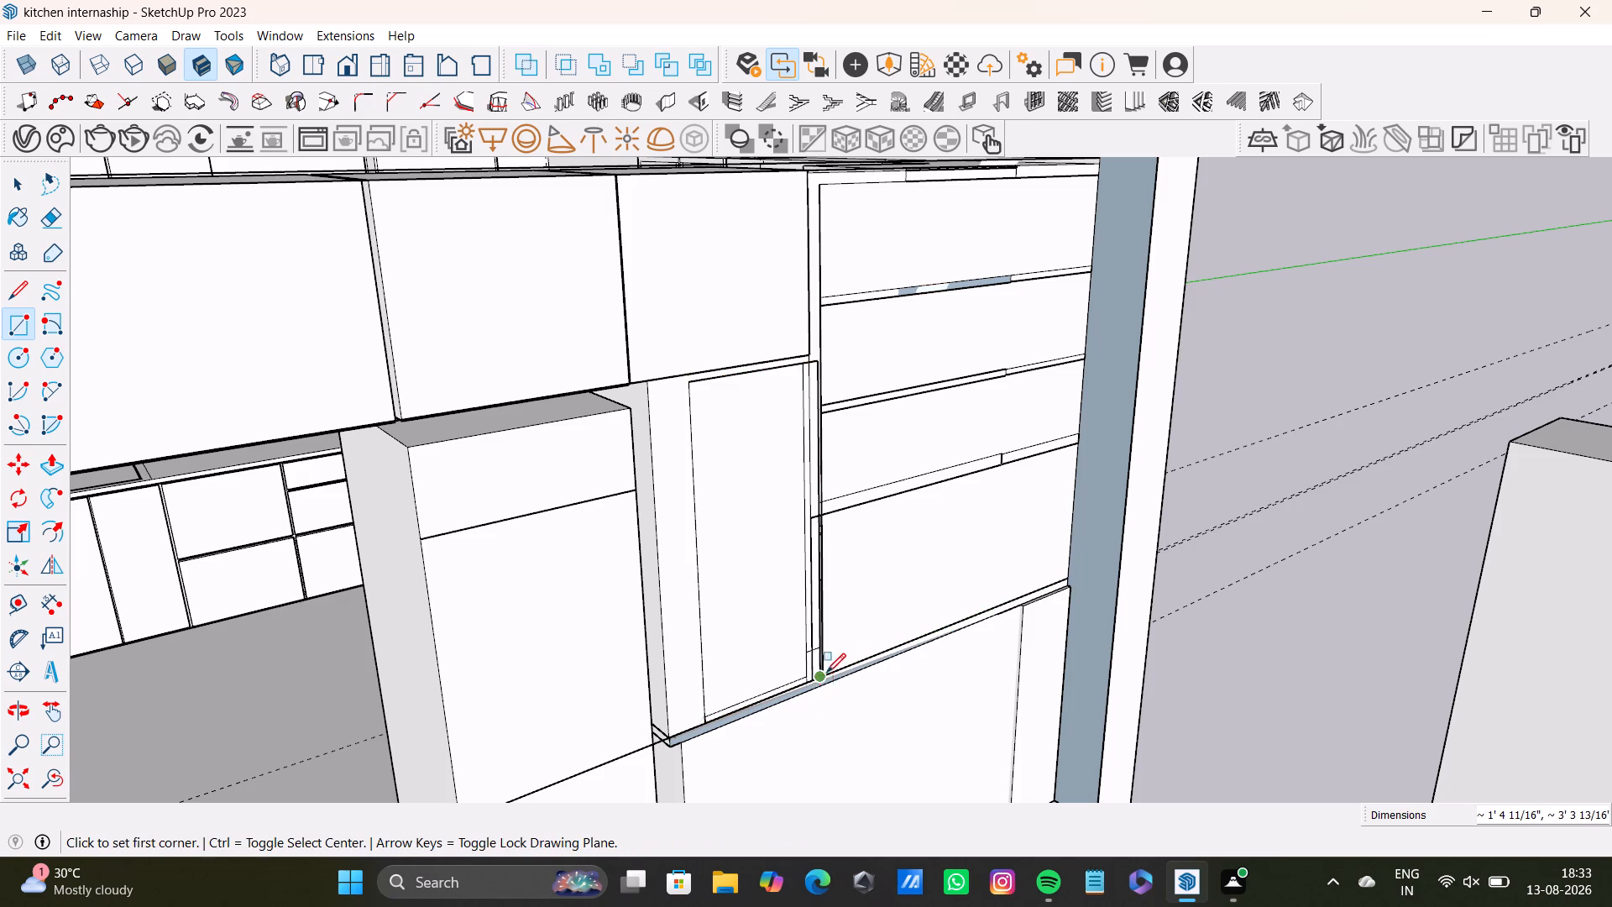
# Reverse the back face behind the open corner shelves so its front side faces into the kitchen.
pyautogui.moveTo(1021, 527); pyautogui.dragTo(817, 598, button='middle')
pyautogui.scroll(-8, 849, 589)
pyautogui.moveTo(881, 582); pyautogui.dragTo(1024, 534, button='middle')
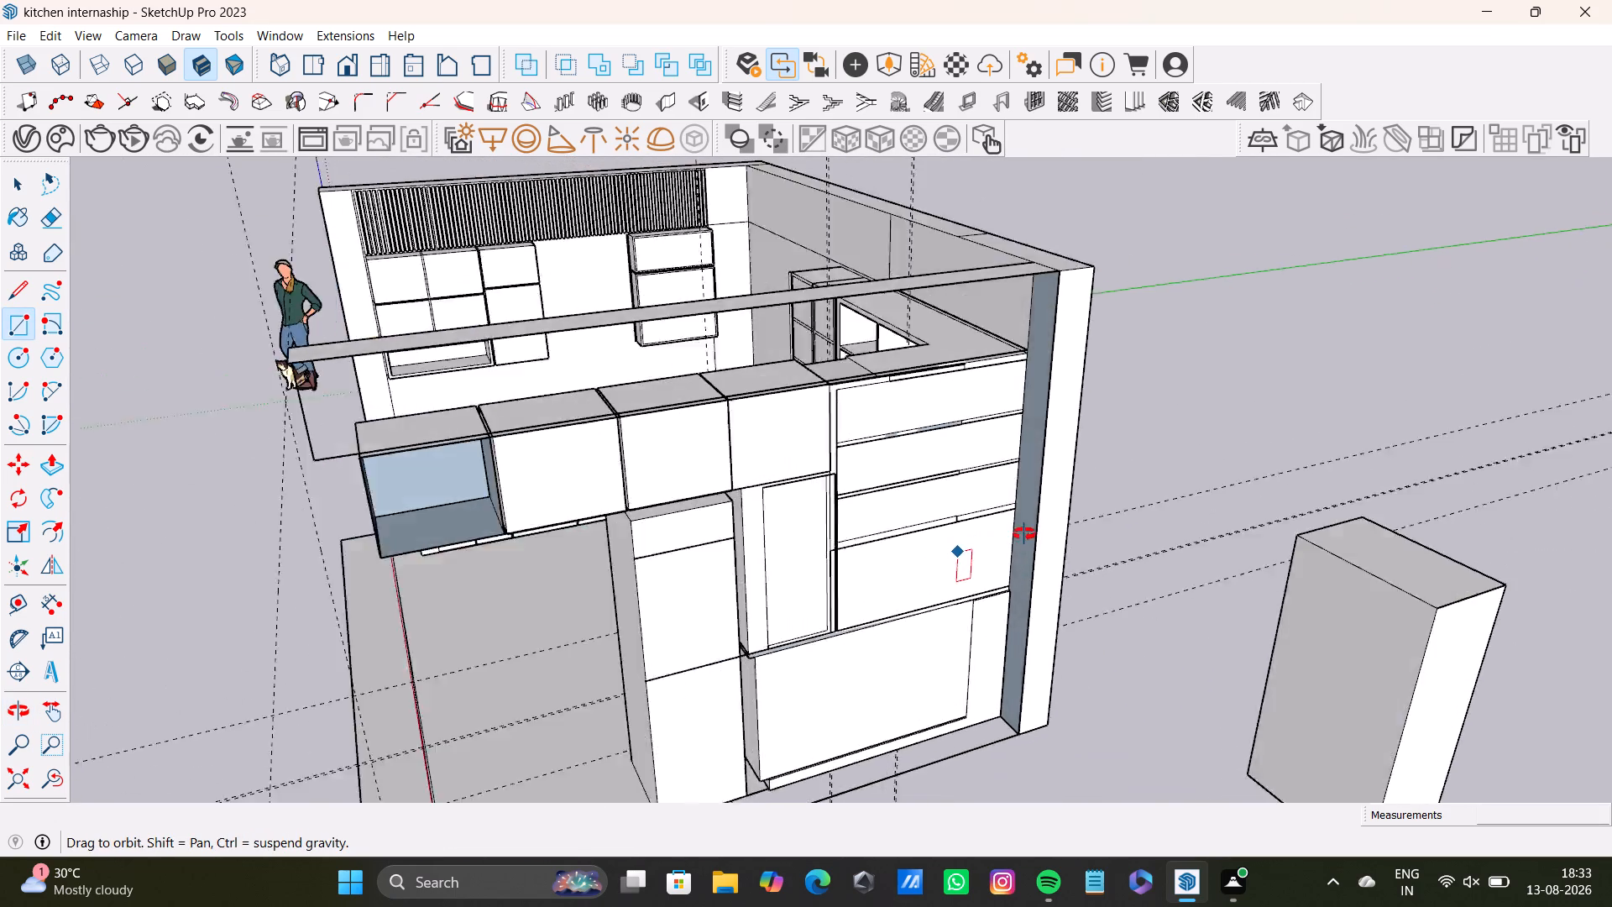
pyautogui.moveTo(1024, 534); pyautogui.dragTo(1093, 511, button='middle')
pyautogui.moveTo(897, 595); pyautogui.dragTo(1306, 577, button='middle')
pyautogui.moveTo(1143, 525); pyautogui.dragTo(1327, 616, button='middle')
pyautogui.moveTo(997, 436); pyautogui.dragTo(1130, 308, button='middle')
pyautogui.rightClick(837, 495)
pyautogui.press('space')
pyautogui.click(1282, 452)
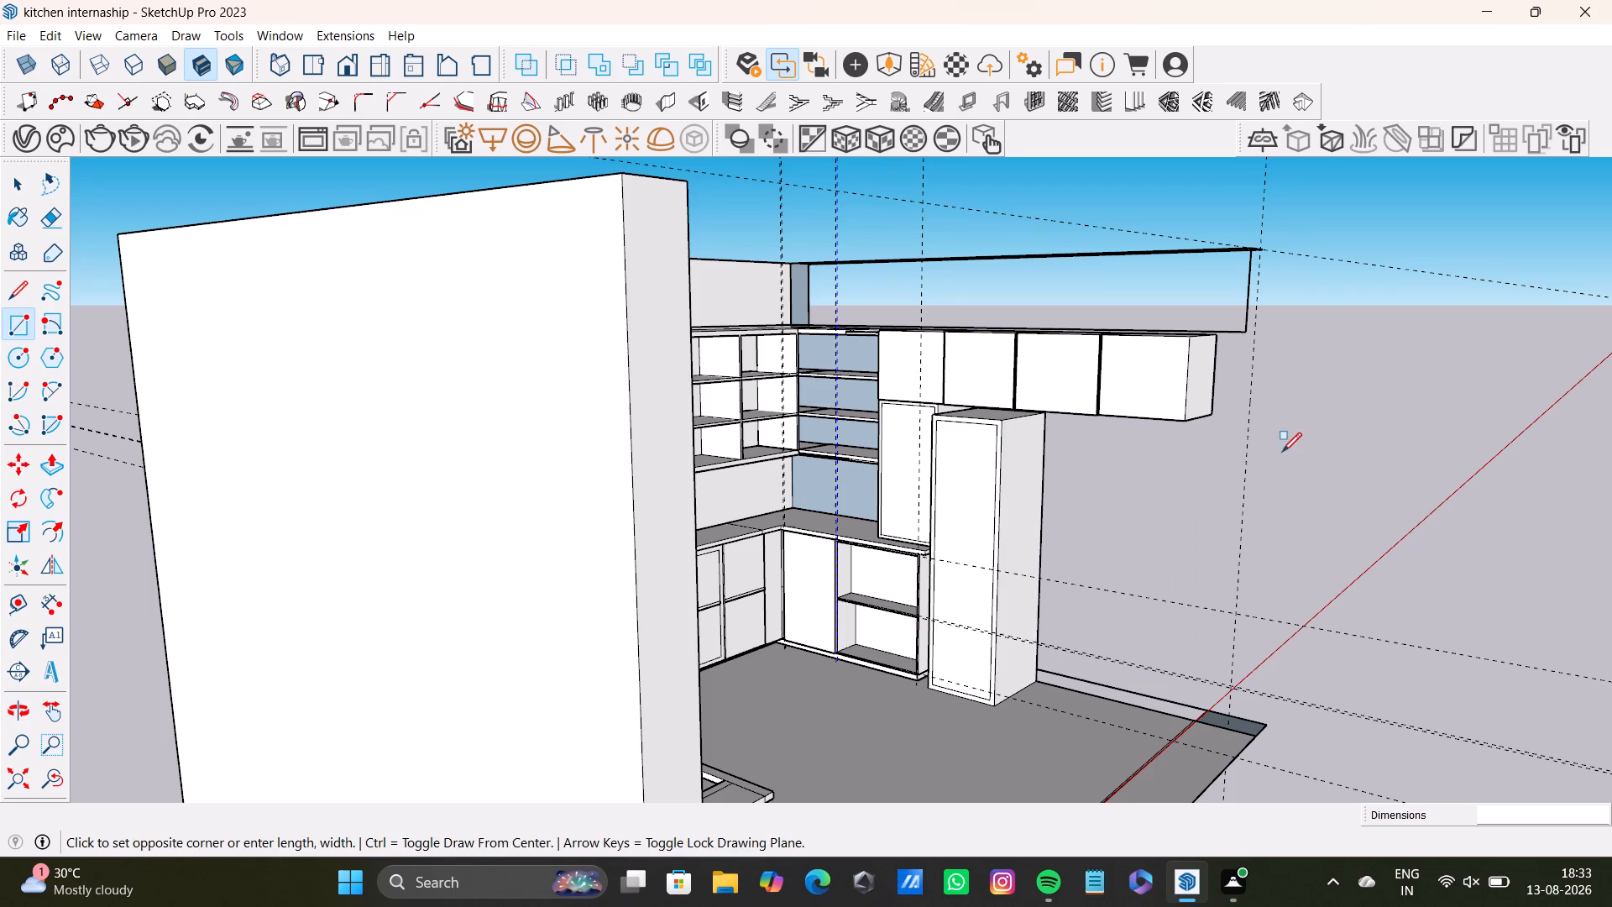
pyautogui.press('space')
pyautogui.rightClick(837, 480)
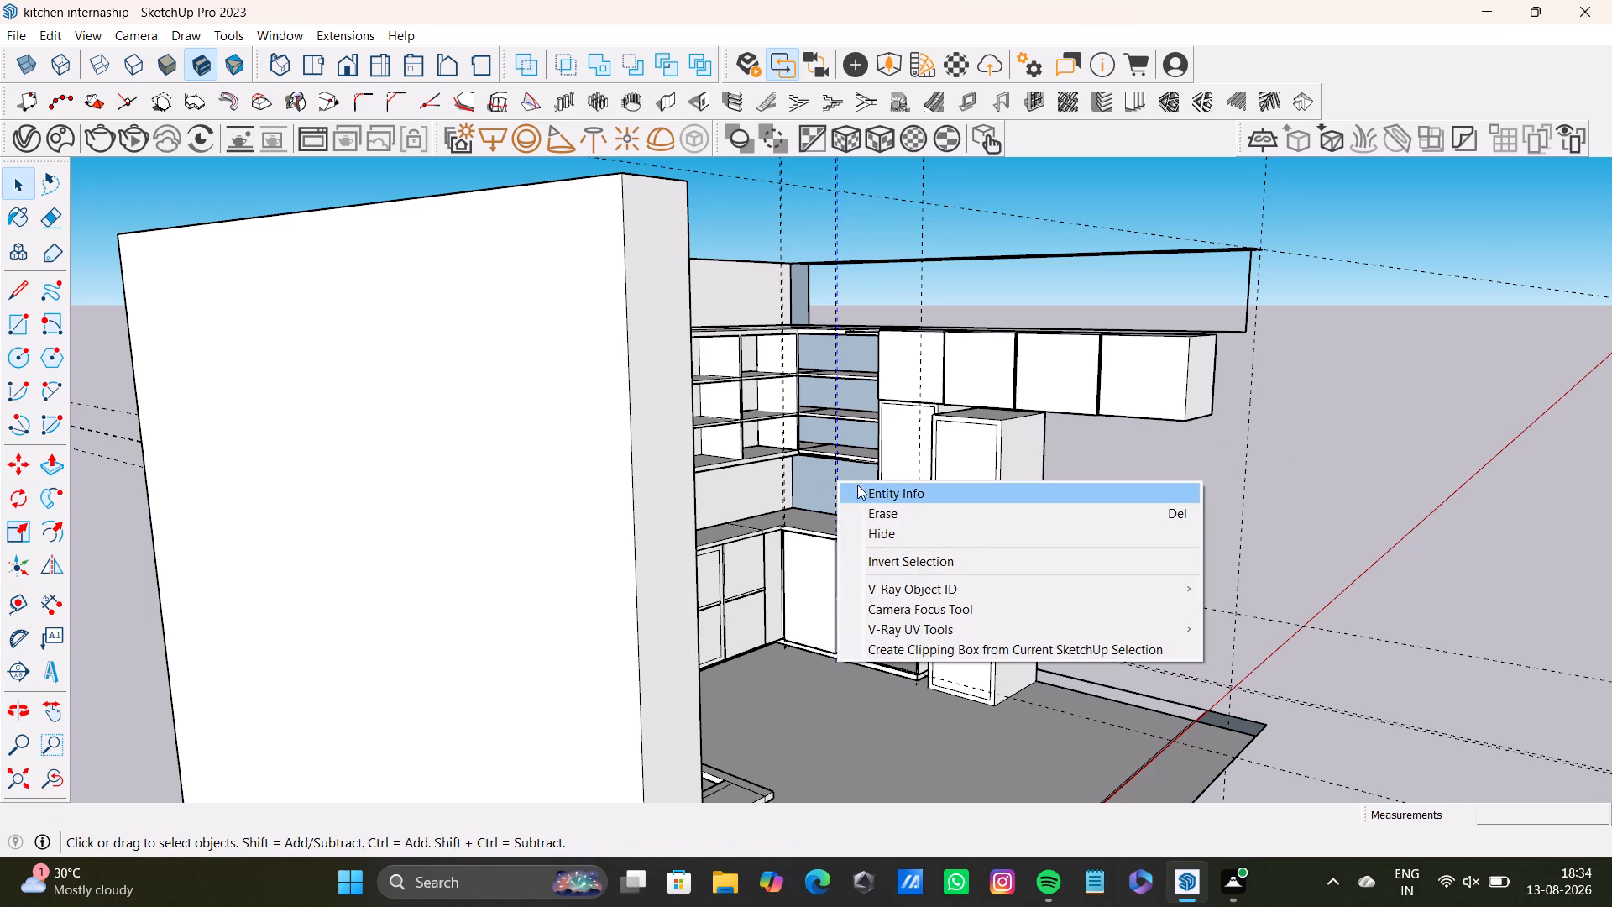
pyautogui.scroll(7, 807, 493)
pyautogui.click(1381, 517)
pyautogui.scroll(3, 924, 496)
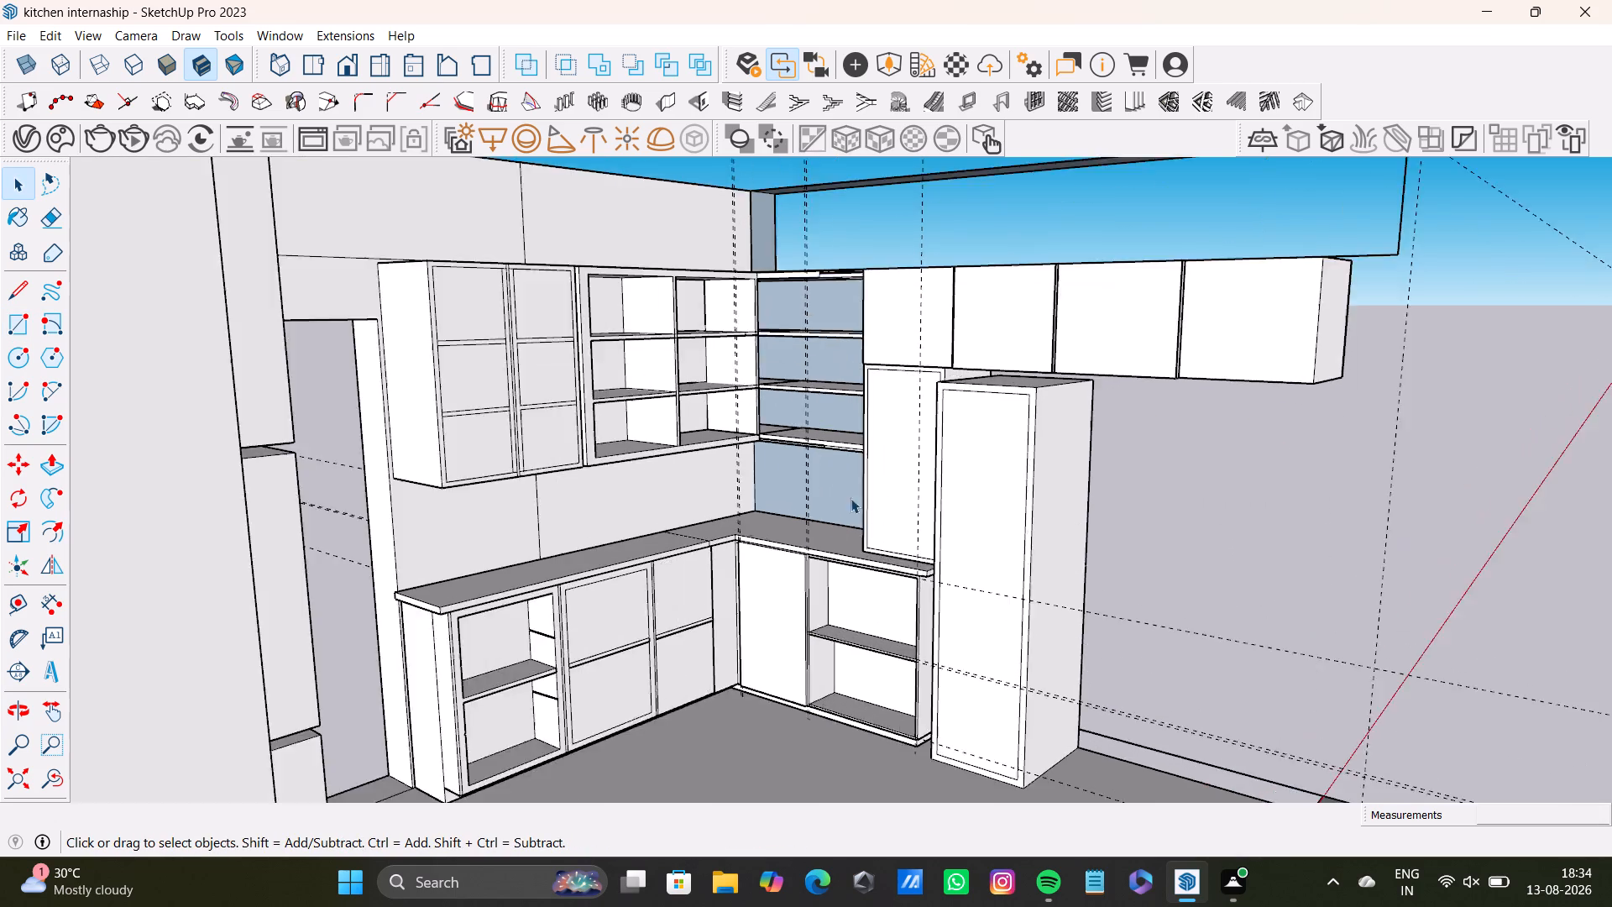
pyautogui.scroll(6, 850, 498)
pyautogui.rightClick(840, 490)
pyautogui.rightClick(840, 490)
pyautogui.rightClick(840, 490)
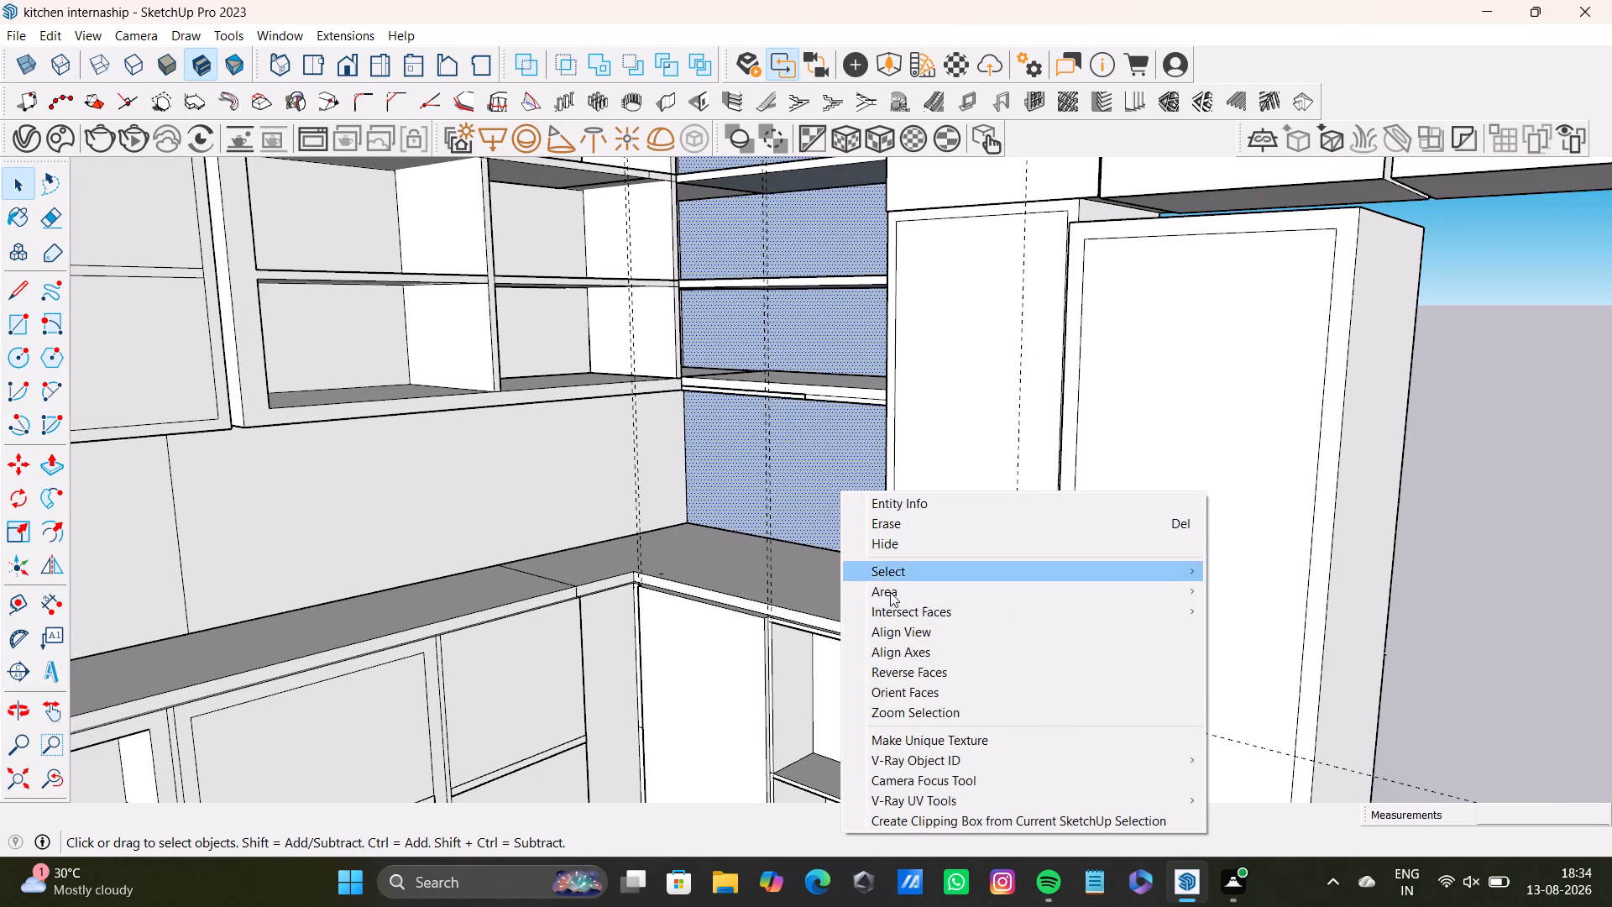
pyautogui.click(925, 668)
# Draw a rectangle on the inner wall plane above the upper cabinets, from the wall's top free corner to the shelves' top corner.
pyautogui.scroll(-2, 850, 422)
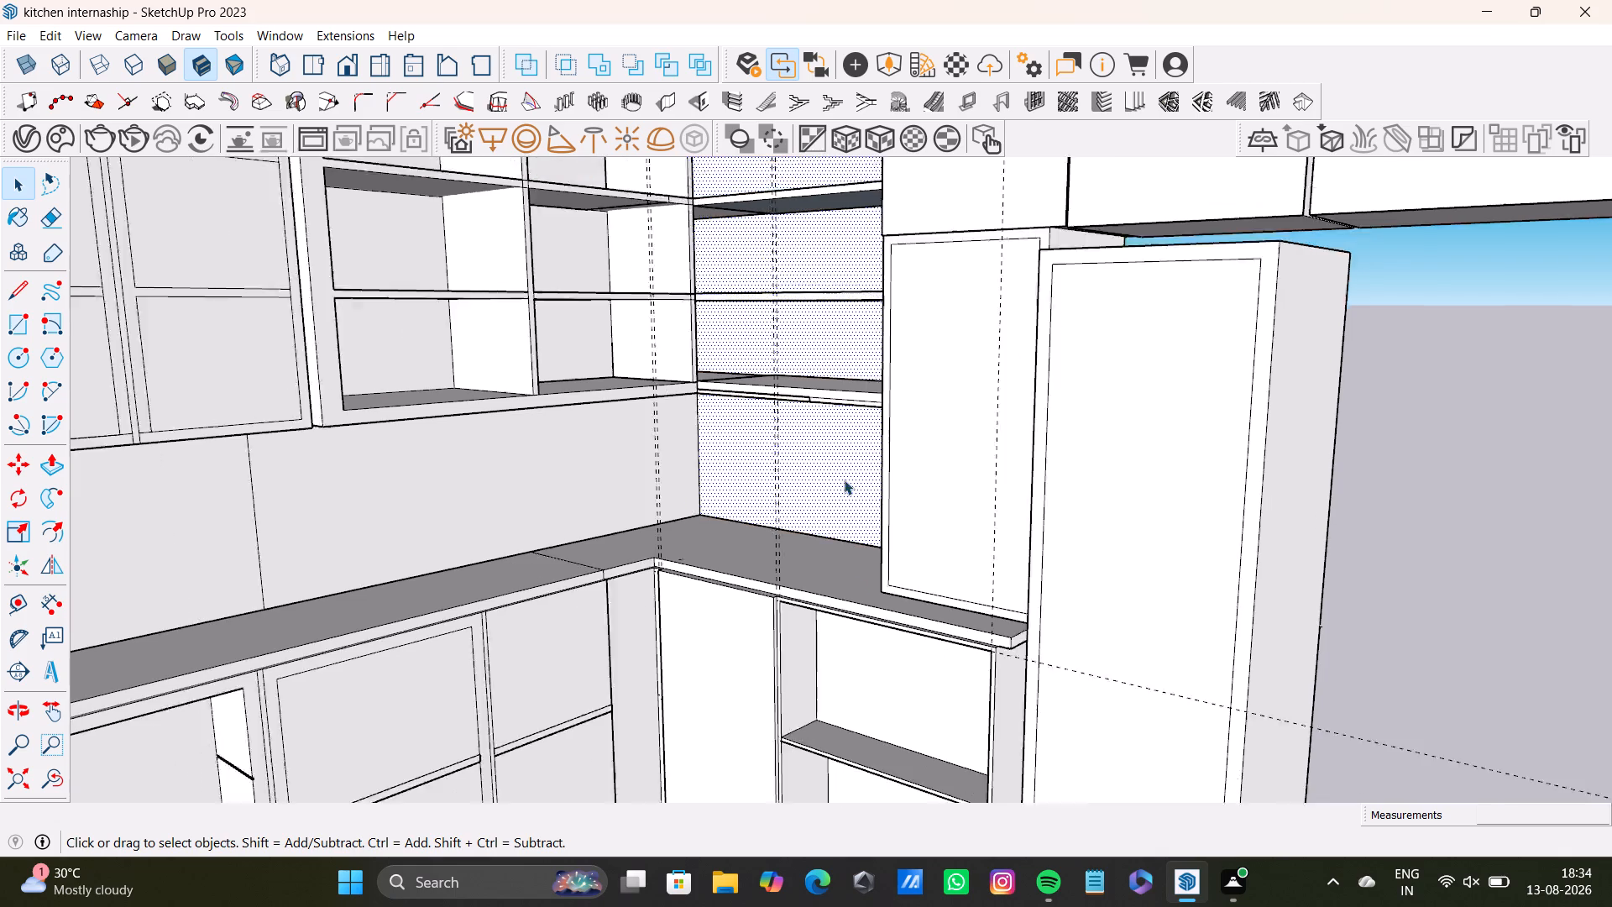
pyautogui.scroll(-4, 844, 480)
pyautogui.moveTo(844, 477); pyautogui.dragTo(751, 429, button='middle')
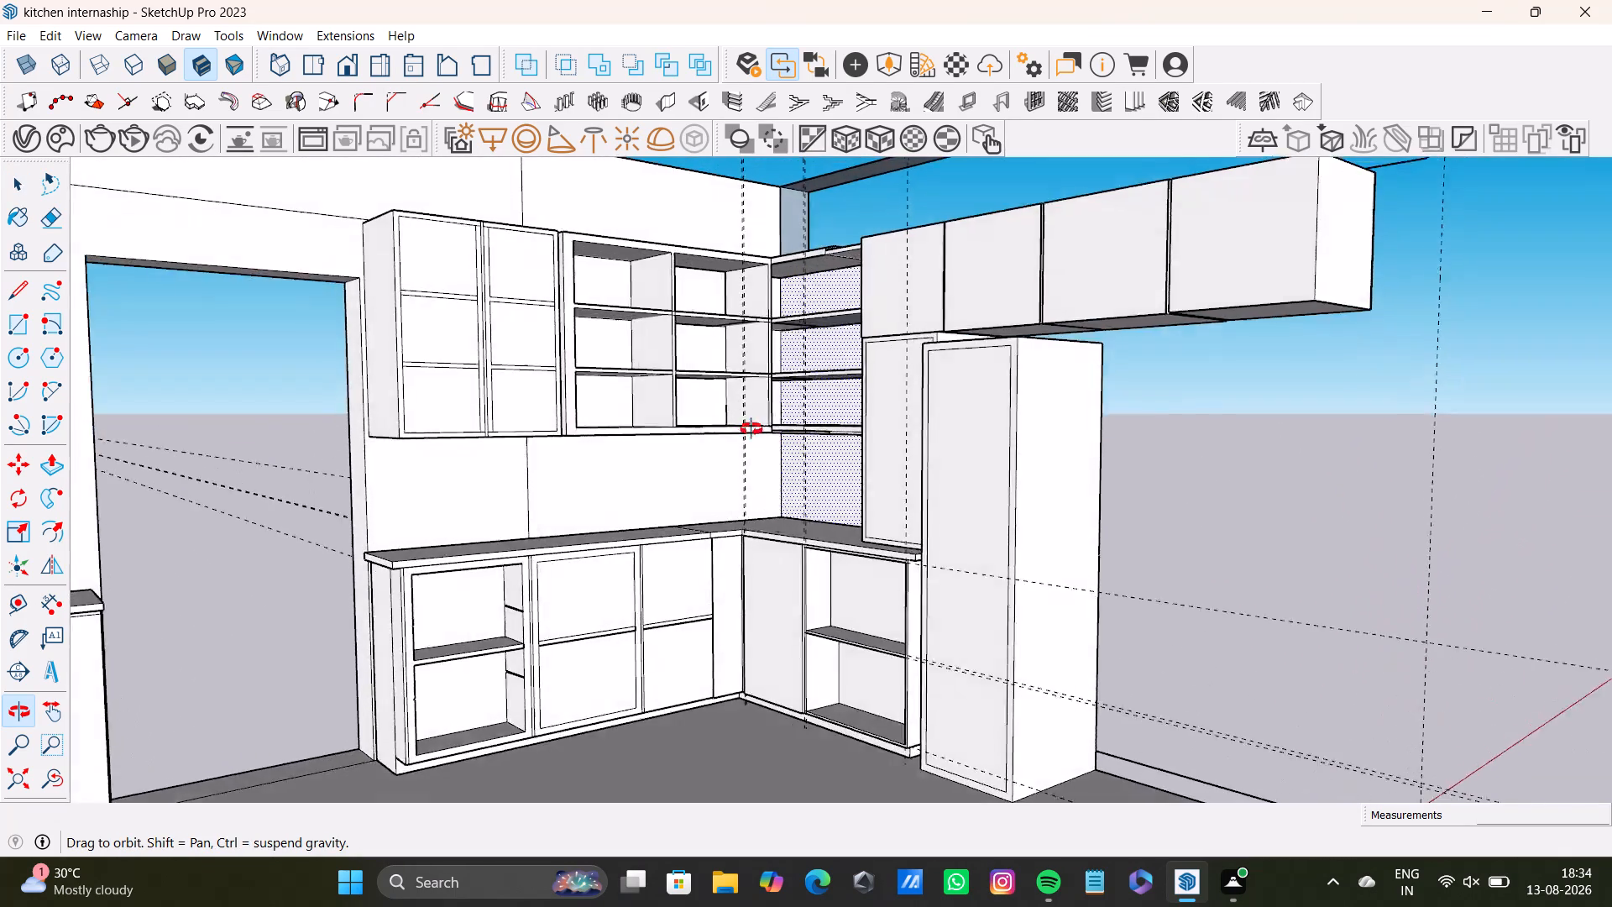
pyautogui.moveTo(751, 429); pyautogui.dragTo(696, 594, button='middle')
pyautogui.scroll(-5, 889, 478)
pyautogui.moveTo(919, 452); pyautogui.dragTo(510, 351, button='middle')
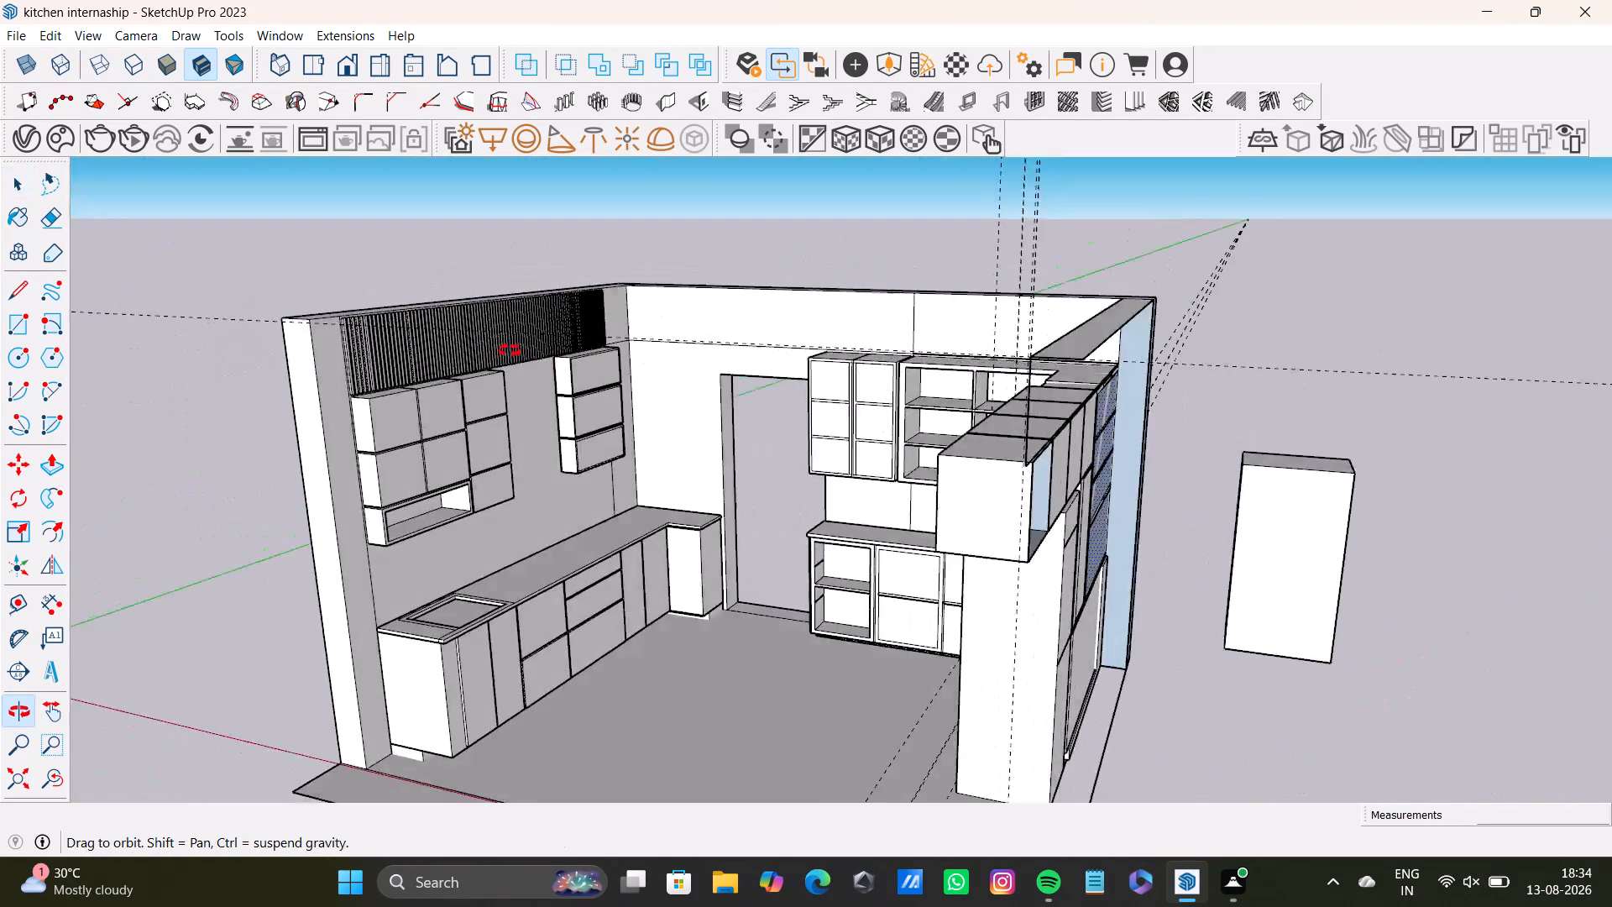
pyautogui.moveTo(510, 351); pyautogui.dragTo(304, 333, button='middle')
pyautogui.click(21, 329)
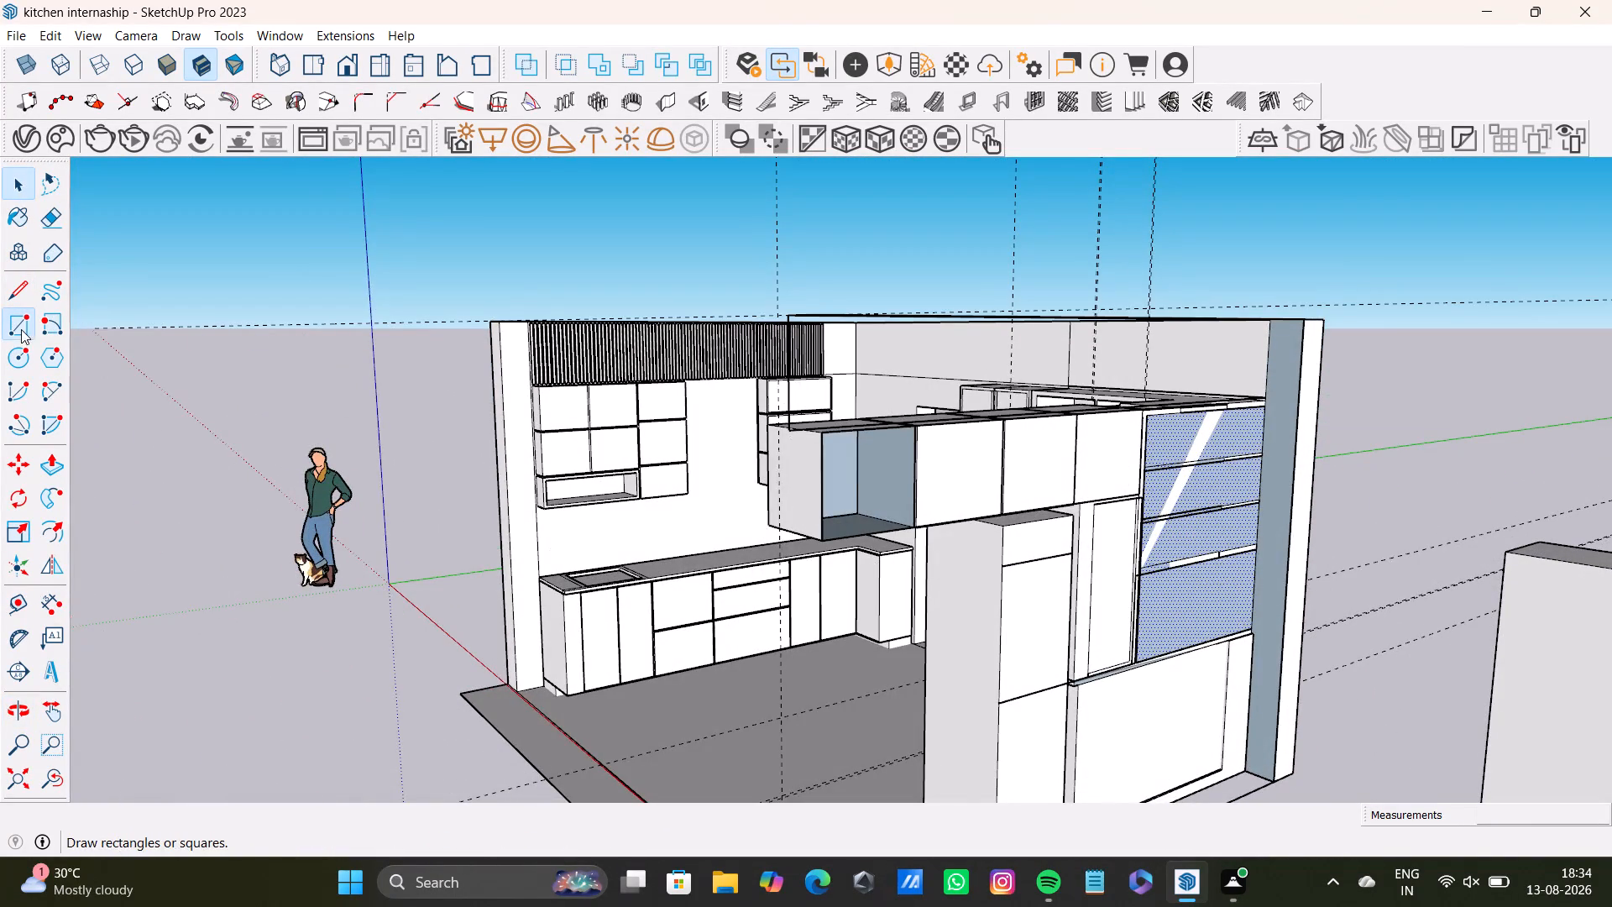
pyautogui.scroll(3, 1067, 501)
pyautogui.keyDown('shift'); pyautogui.moveTo(946, 430); pyautogui.dragTo(939, 566, button='middle'); pyautogui.keyUp('shift')
pyautogui.scroll(2, 606, 420)
pyautogui.moveTo(893, 515); pyautogui.dragTo(888, 377, button='middle')
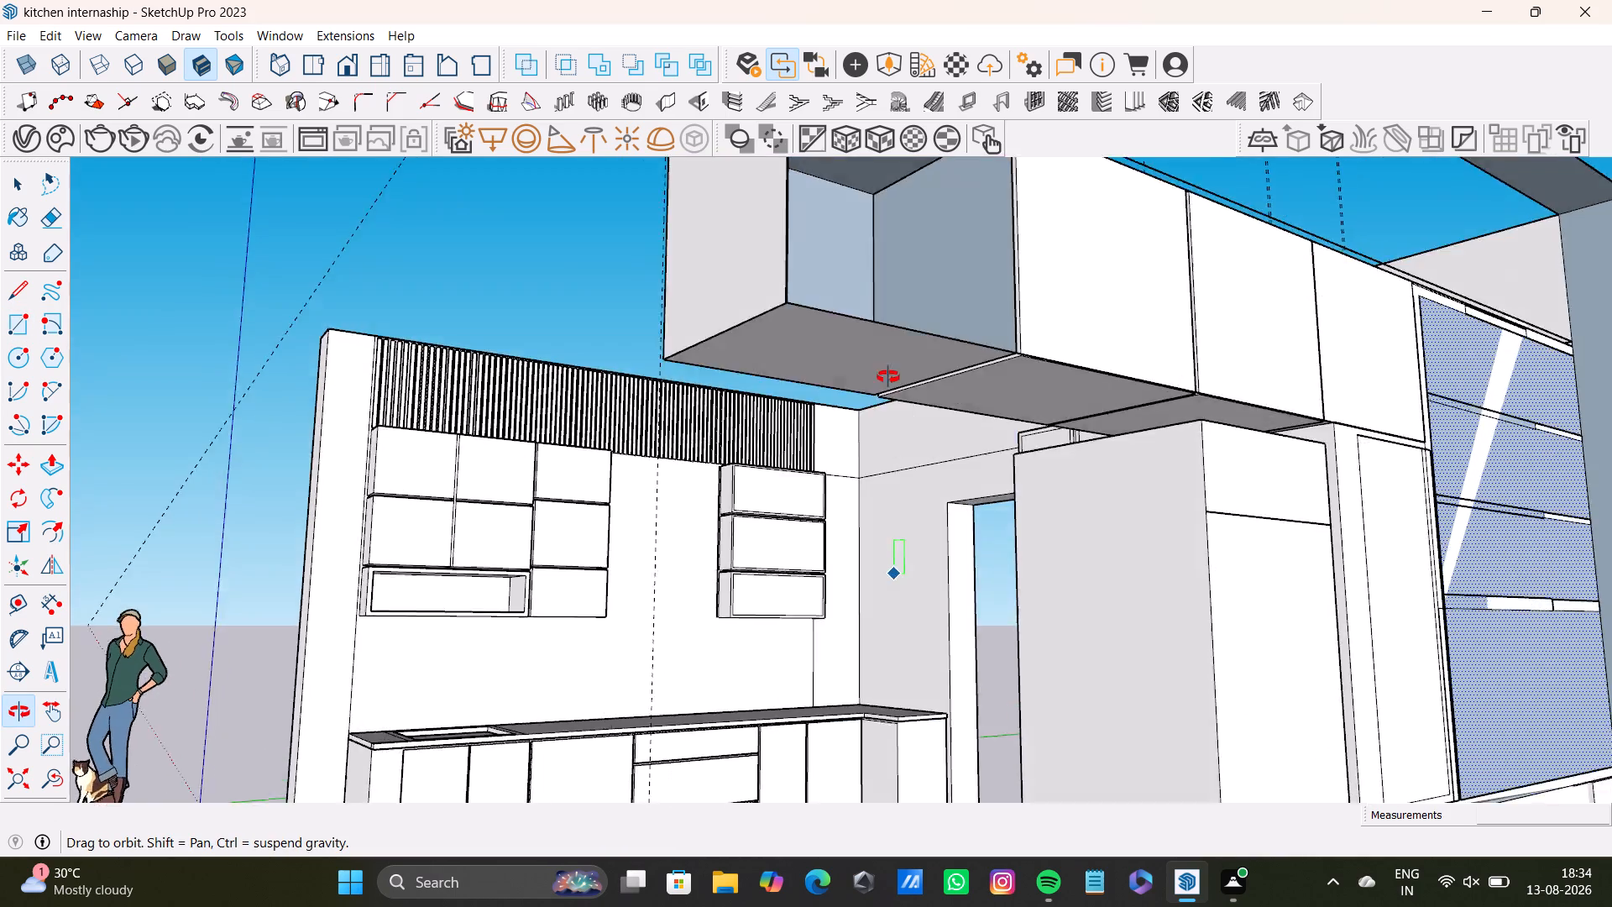
pyautogui.moveTo(888, 377); pyautogui.dragTo(843, 605, button='middle')
pyautogui.moveTo(919, 525); pyautogui.dragTo(912, 443, button='middle')
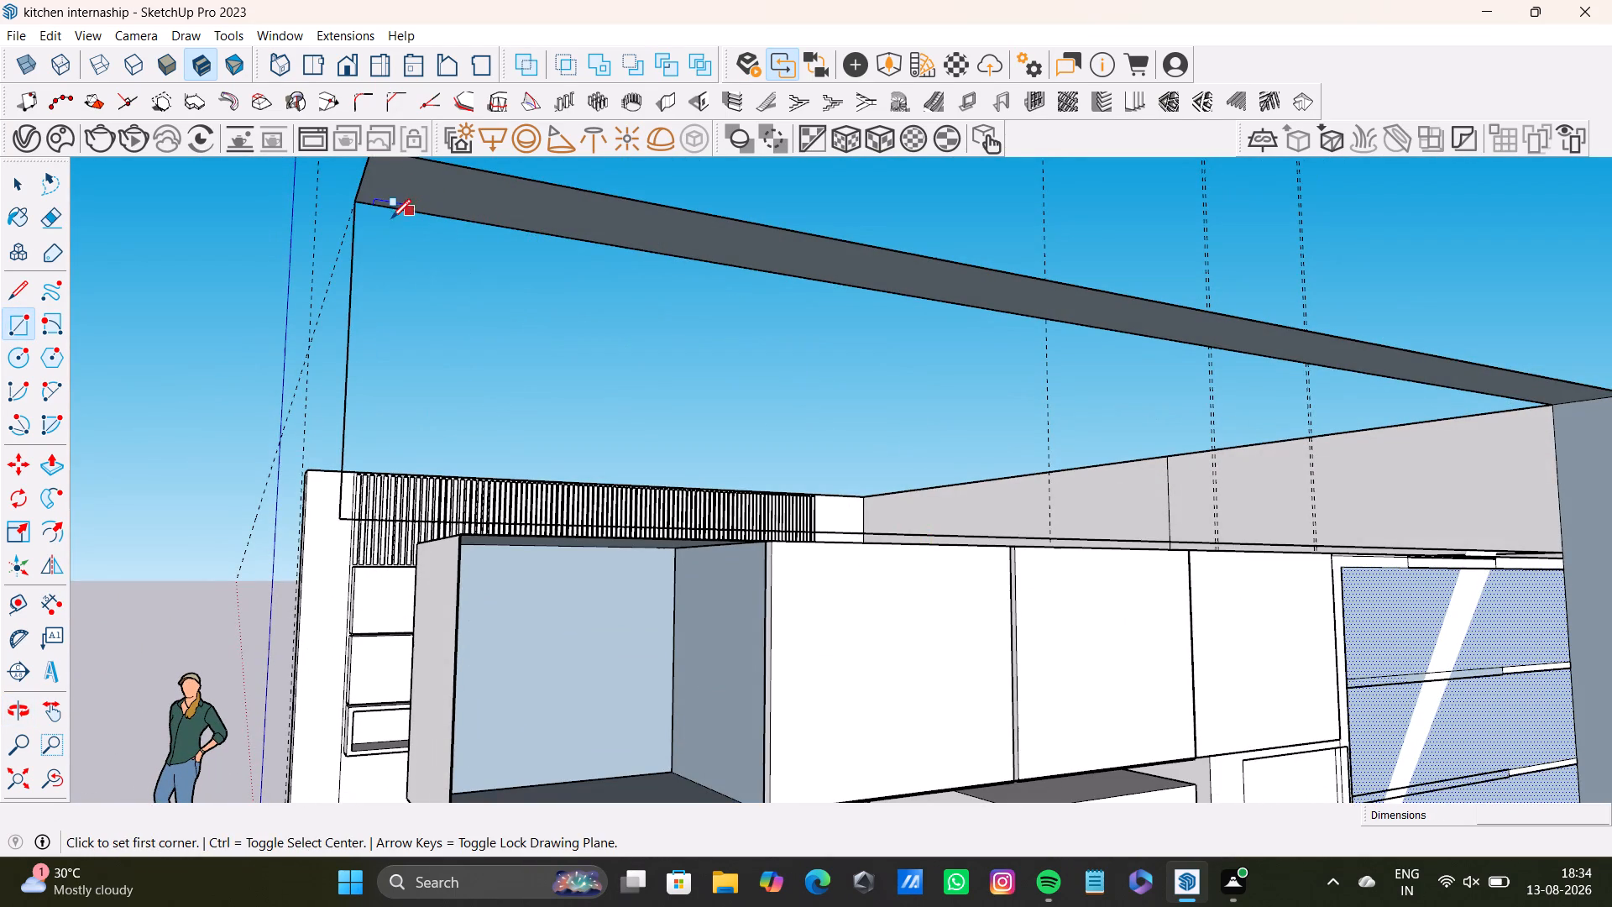
pyautogui.click(355, 203)
pyautogui.scroll(-1, 1405, 532)
pyautogui.keyDown('shift'); pyautogui.moveTo(1449, 506); pyautogui.dragTo(1311, 527, button='middle'); pyautogui.keyUp('shift')
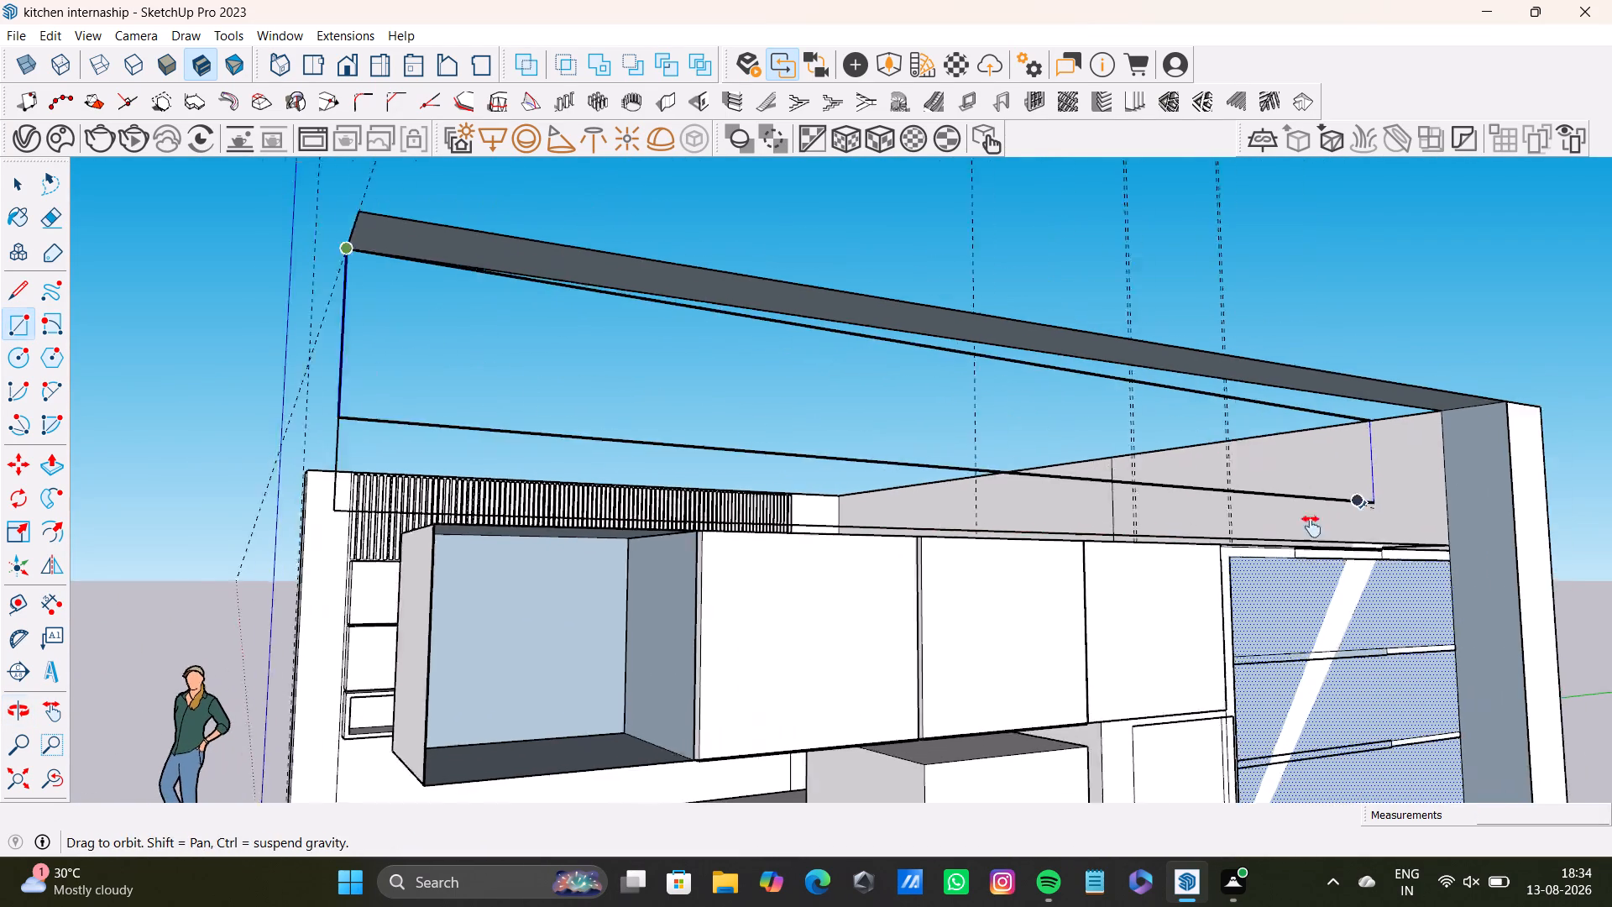
pyautogui.keyDown('shift'); pyautogui.moveTo(1311, 527); pyautogui.dragTo(1261, 568, button='middle'); pyautogui.keyUp('shift')
pyautogui.click(1345, 615)
# Draw the outer wall face as a rectangle about 12' 1" by 10', from the top free corner to the opposite bottom corner.
pyautogui.moveTo(1231, 635); pyautogui.dragTo(1248, 643, button='middle')
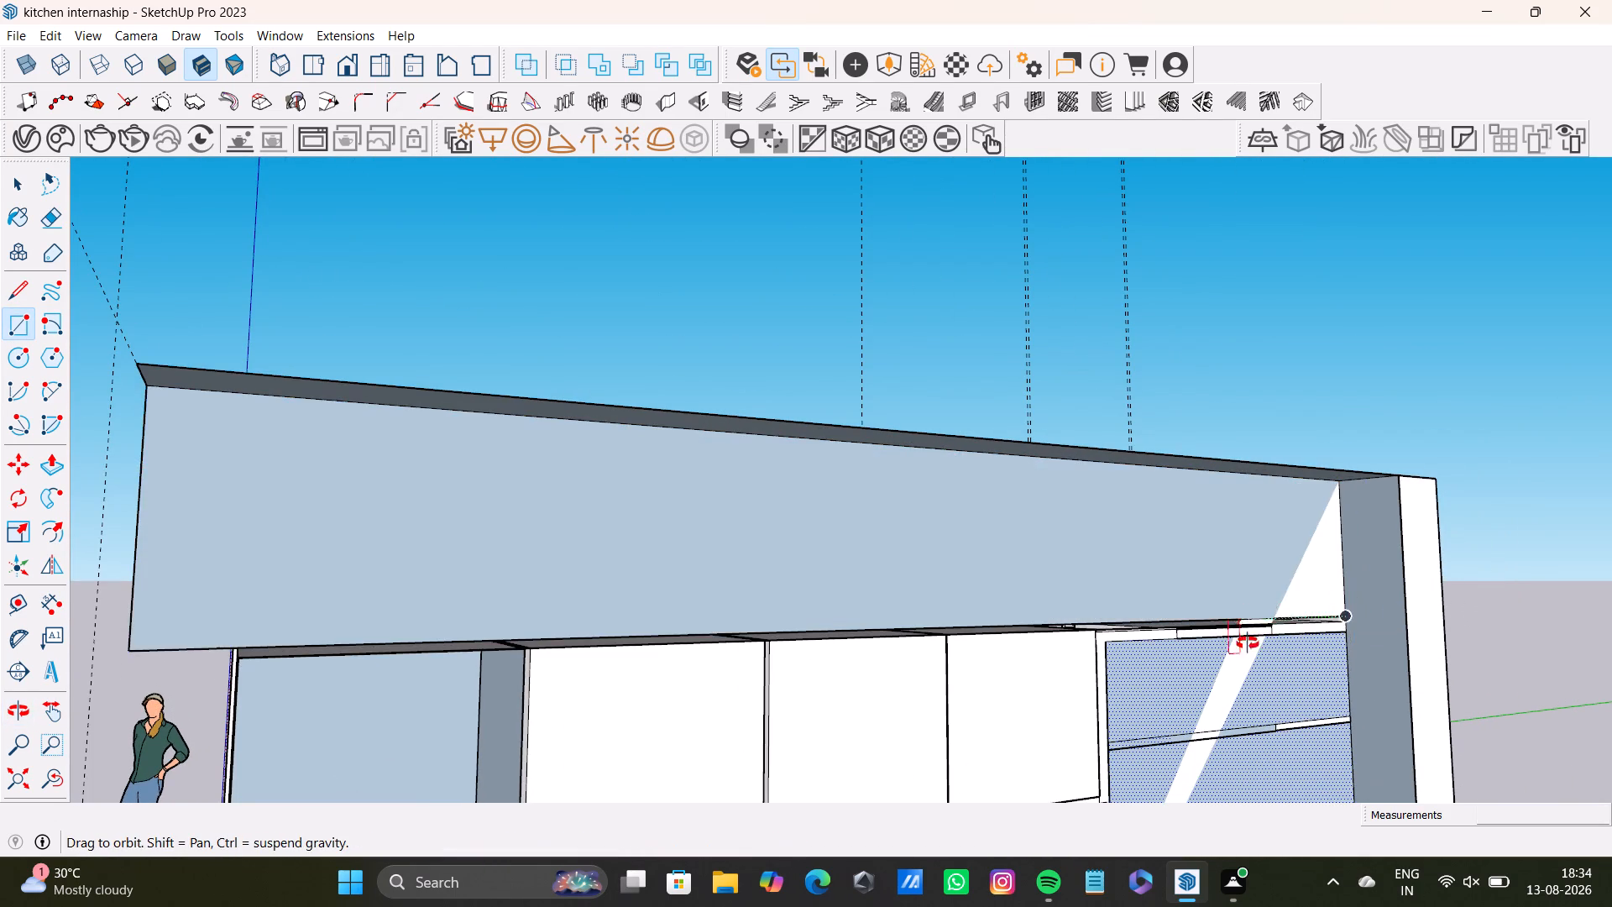
pyautogui.moveTo(1248, 643); pyautogui.dragTo(1428, 642, button='middle')
pyautogui.scroll(2, 1381, 665)
pyautogui.moveTo(1380, 663); pyautogui.dragTo(1292, 683, button='middle')
pyautogui.scroll(-3, 1292, 677)
pyautogui.keyDown('shift'); pyautogui.moveTo(1292, 677); pyautogui.dragTo(1261, 435, button='middle'); pyautogui.keyUp('shift')
pyautogui.scroll(-7, 1232, 570)
pyautogui.moveTo(1240, 603); pyautogui.dragTo(1204, 480, button='middle')
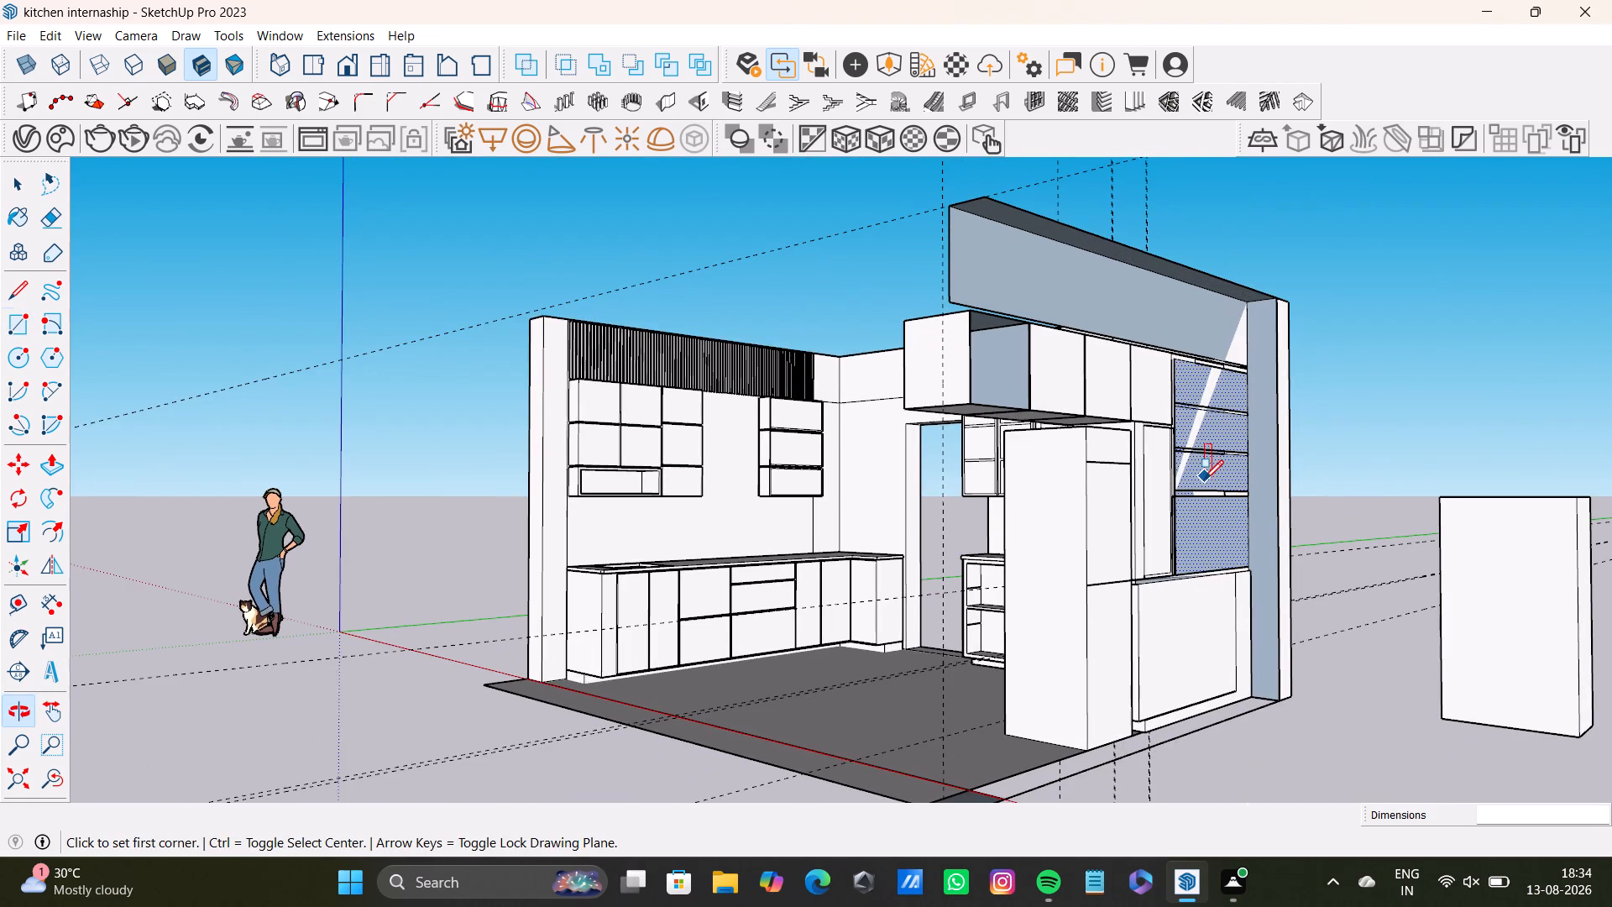
pyautogui.click(18, 328)
pyautogui.scroll(3, 840, 209)
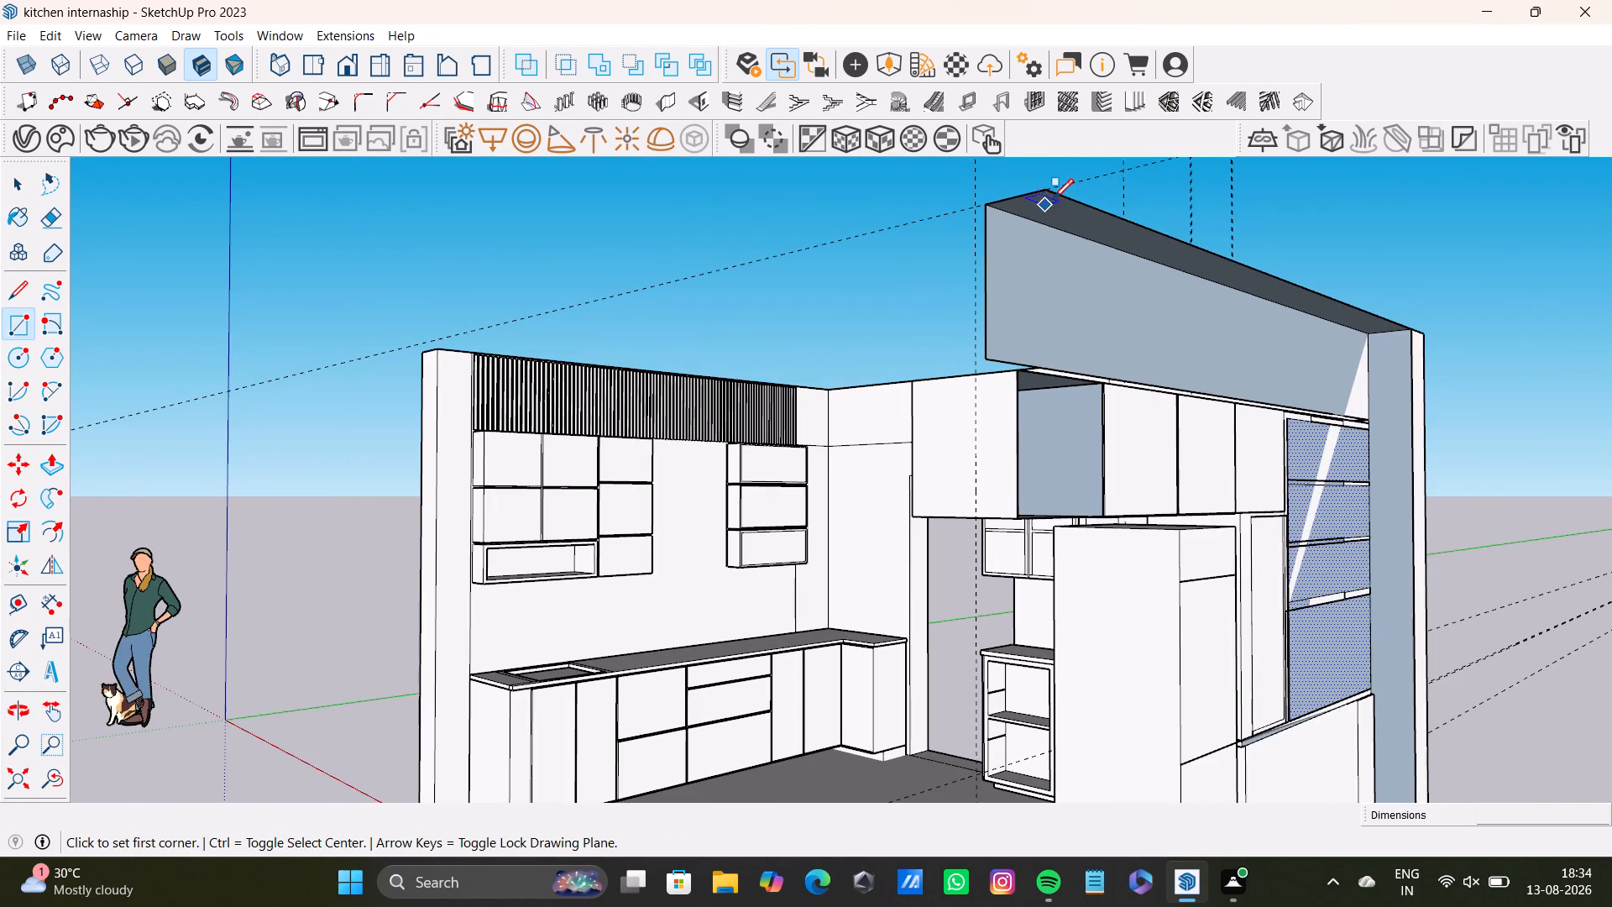
pyautogui.click(1046, 196)
pyautogui.scroll(-3, 1264, 572)
pyautogui.keyDown('shift'); pyautogui.moveTo(1336, 620); pyautogui.dragTo(1333, 612, button='middle'); pyautogui.keyUp('shift')
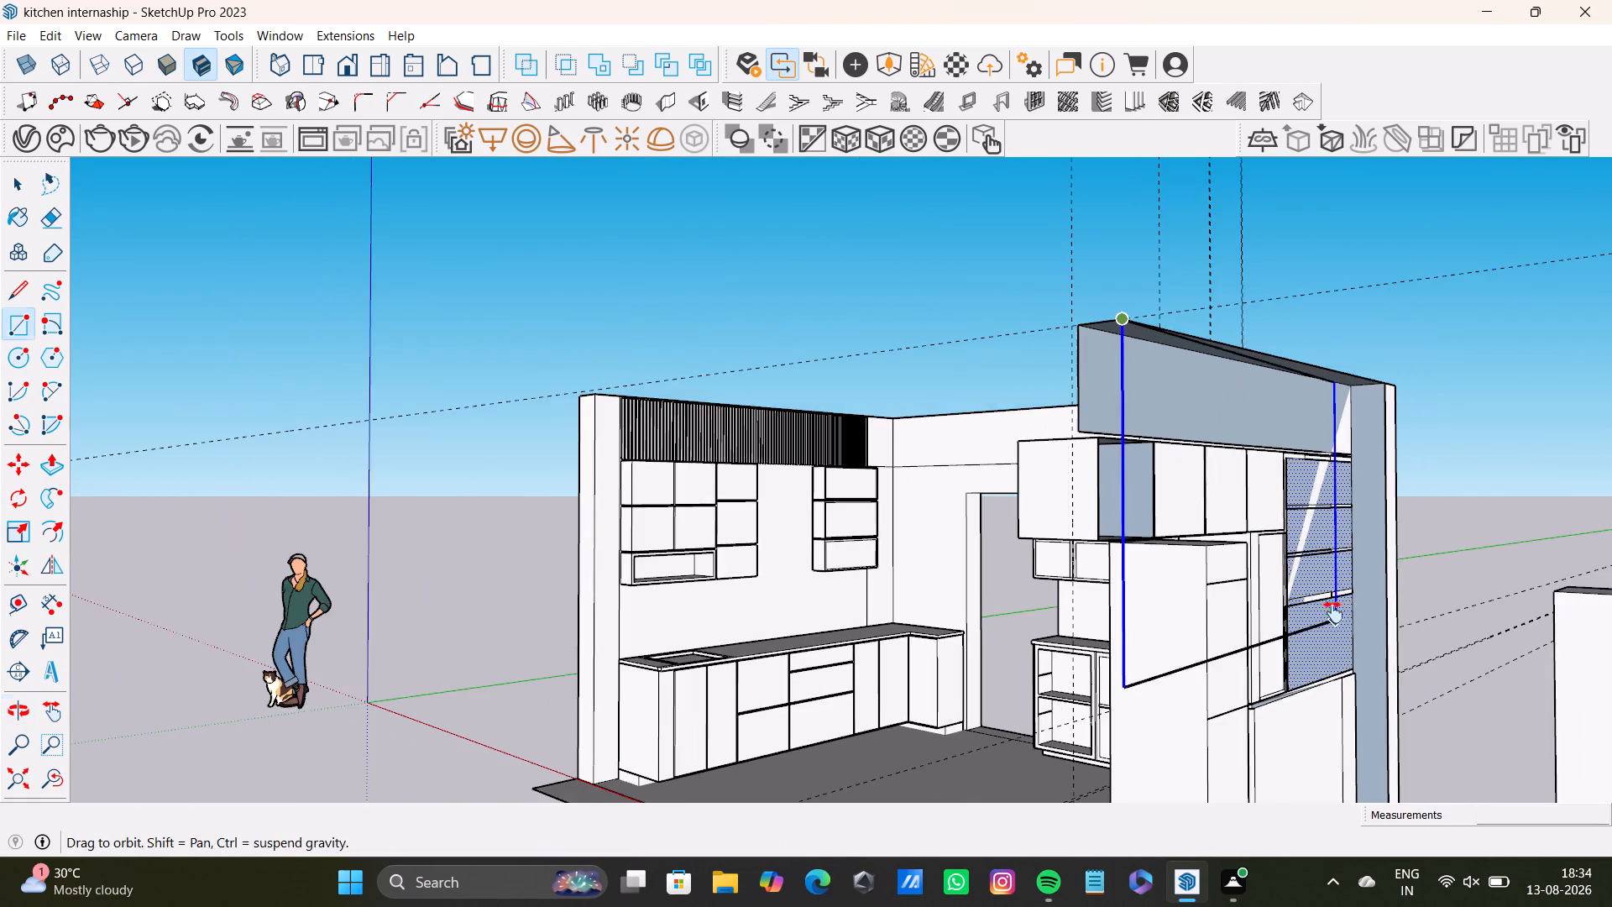
pyautogui.keyDown('shift'); pyautogui.moveTo(1333, 612); pyautogui.dragTo(1190, 370, button='middle'); pyautogui.keyUp('shift')
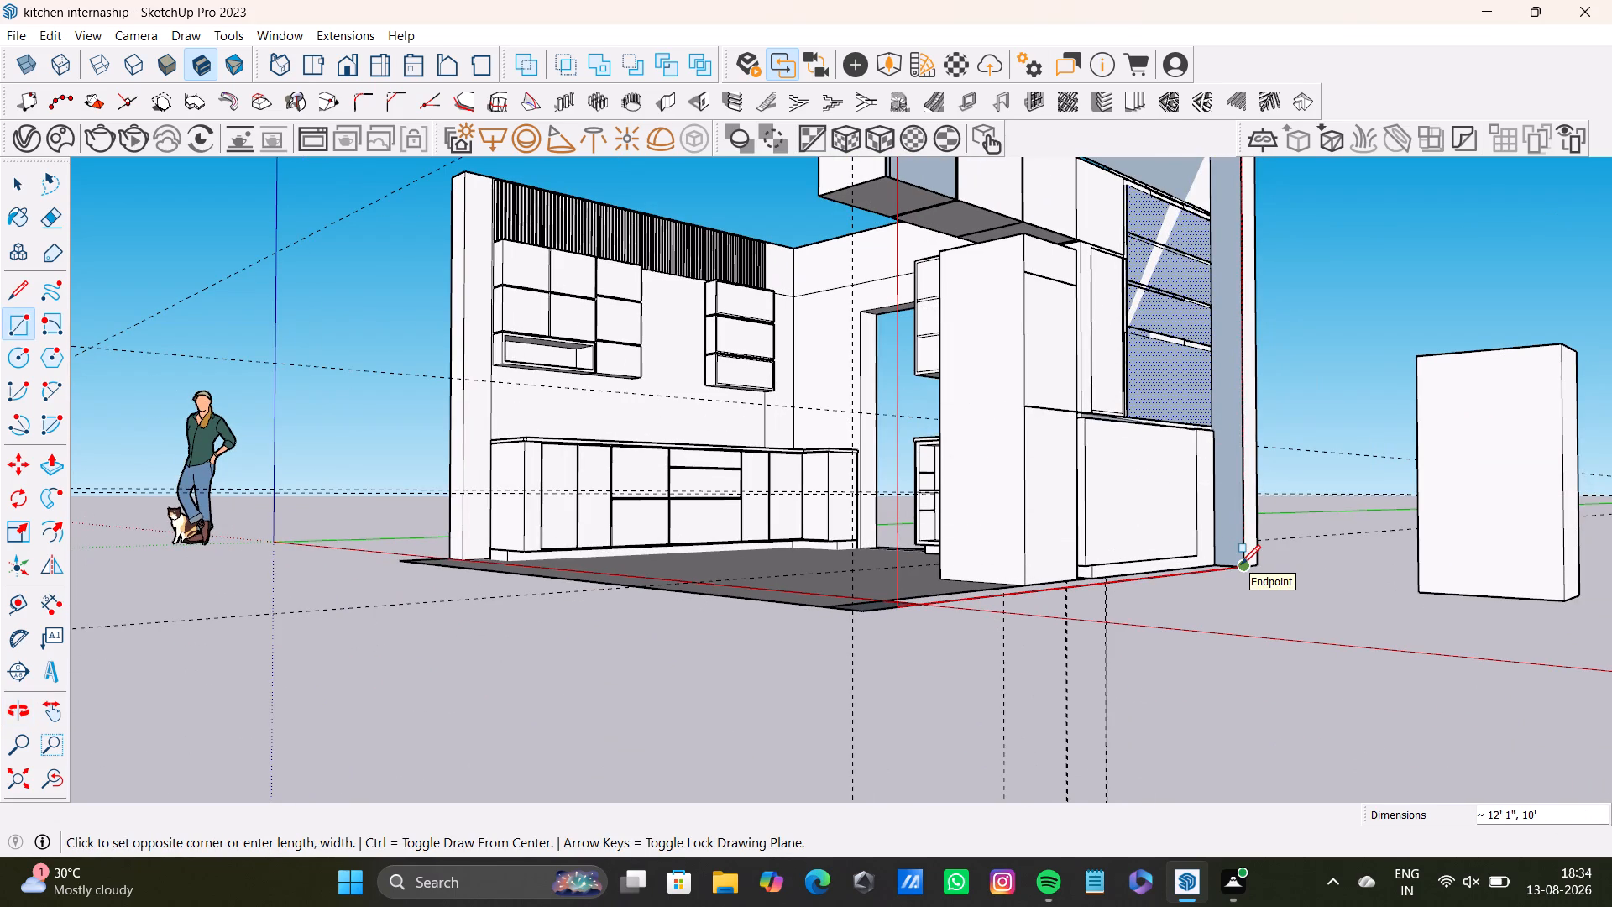
pyautogui.click(1241, 564)
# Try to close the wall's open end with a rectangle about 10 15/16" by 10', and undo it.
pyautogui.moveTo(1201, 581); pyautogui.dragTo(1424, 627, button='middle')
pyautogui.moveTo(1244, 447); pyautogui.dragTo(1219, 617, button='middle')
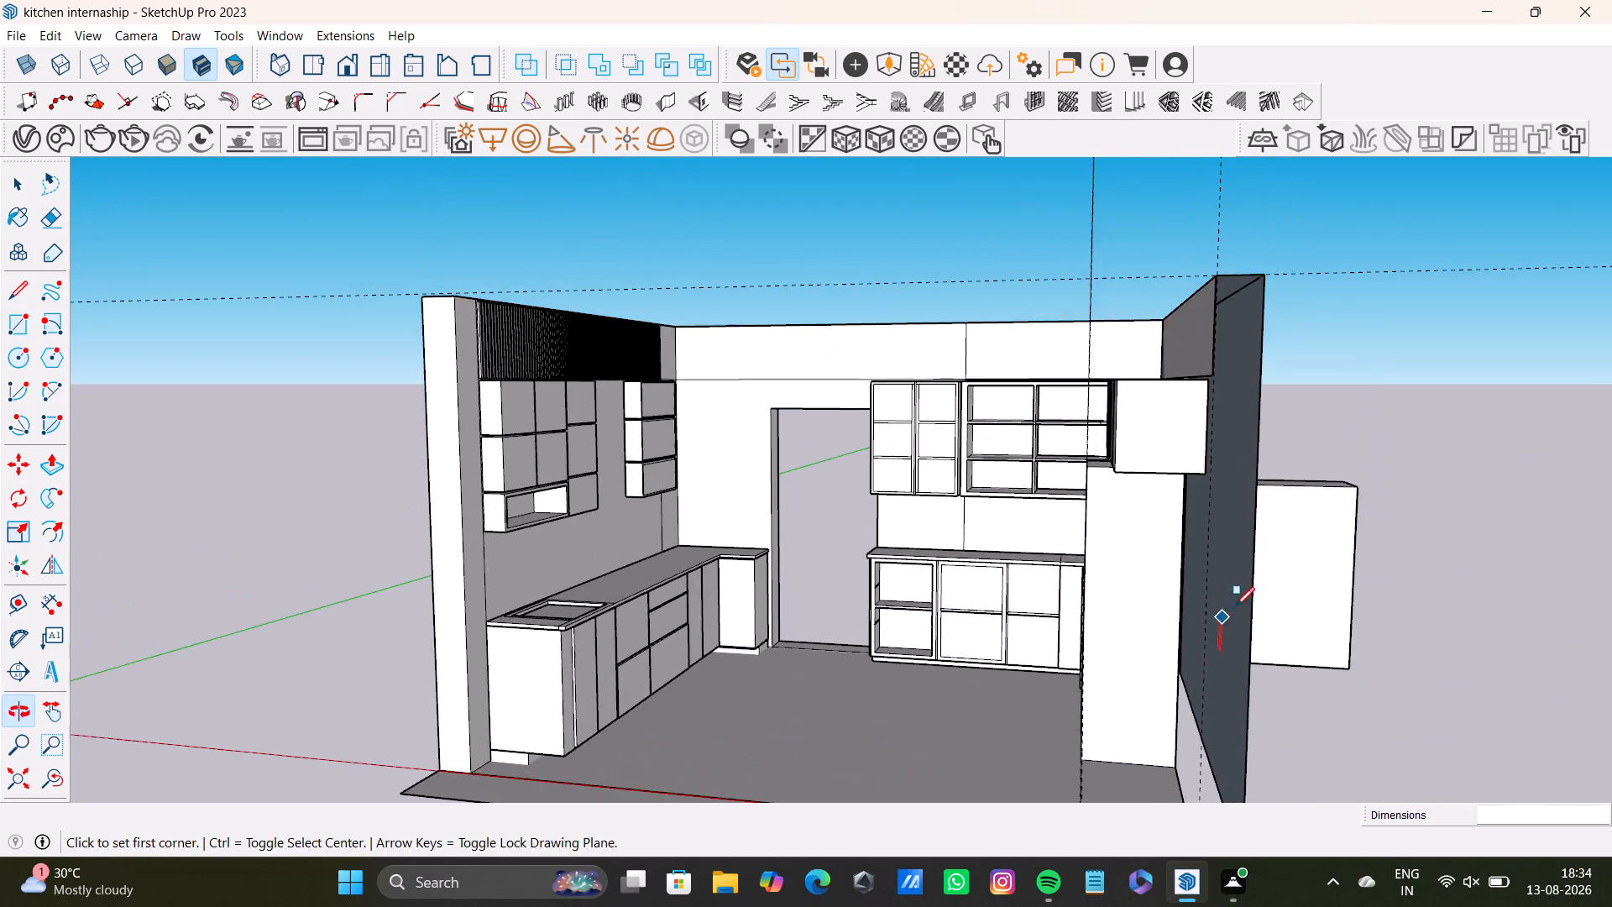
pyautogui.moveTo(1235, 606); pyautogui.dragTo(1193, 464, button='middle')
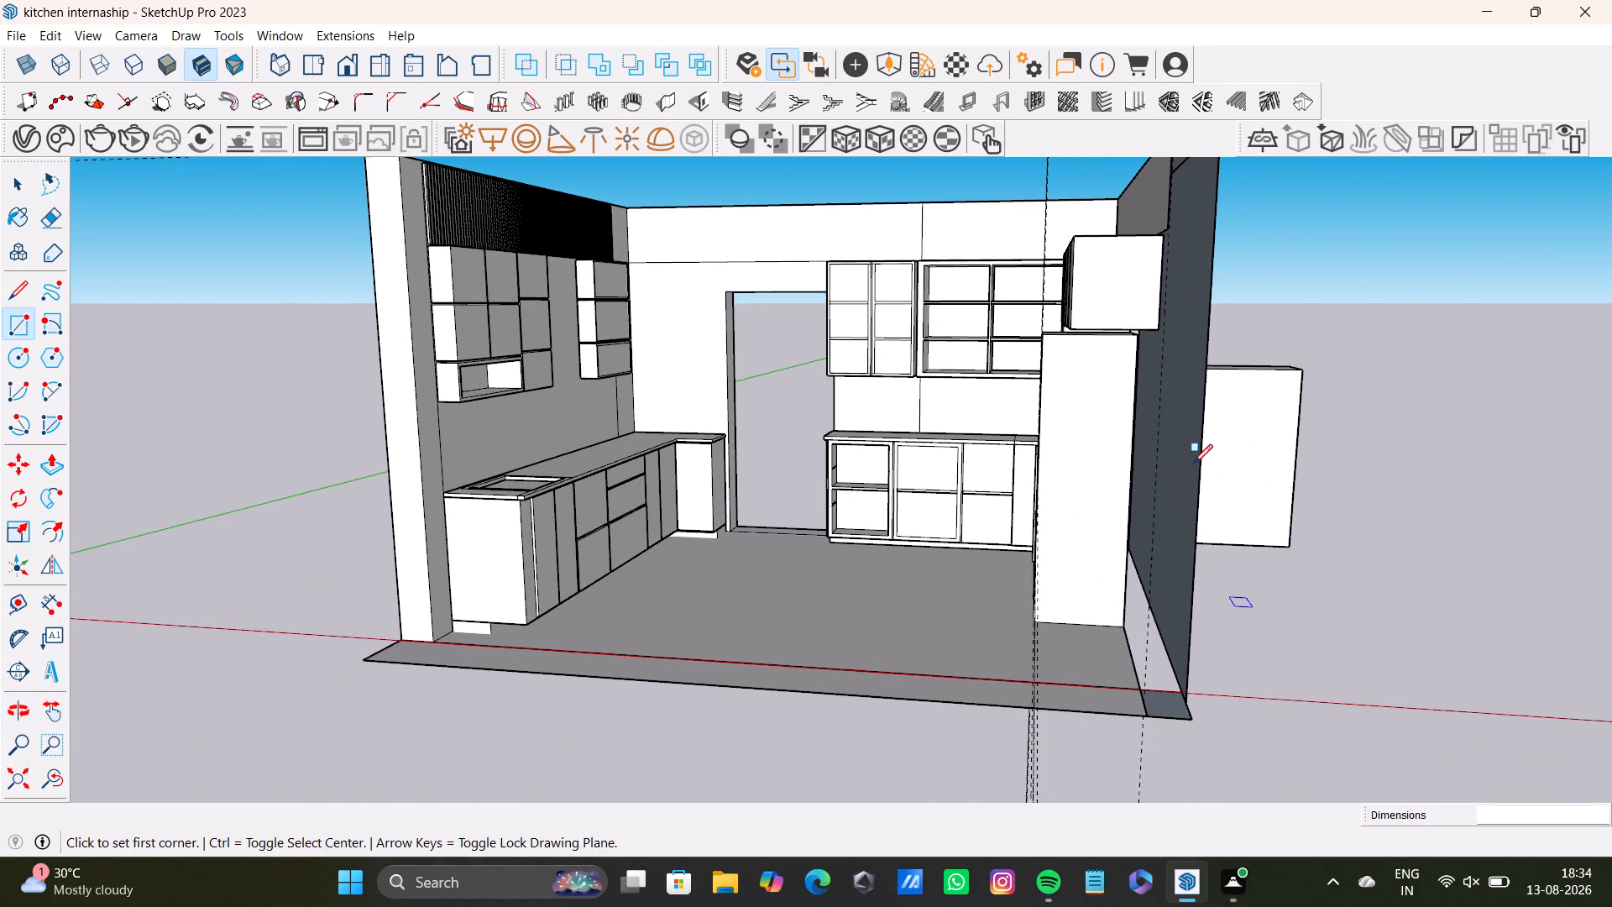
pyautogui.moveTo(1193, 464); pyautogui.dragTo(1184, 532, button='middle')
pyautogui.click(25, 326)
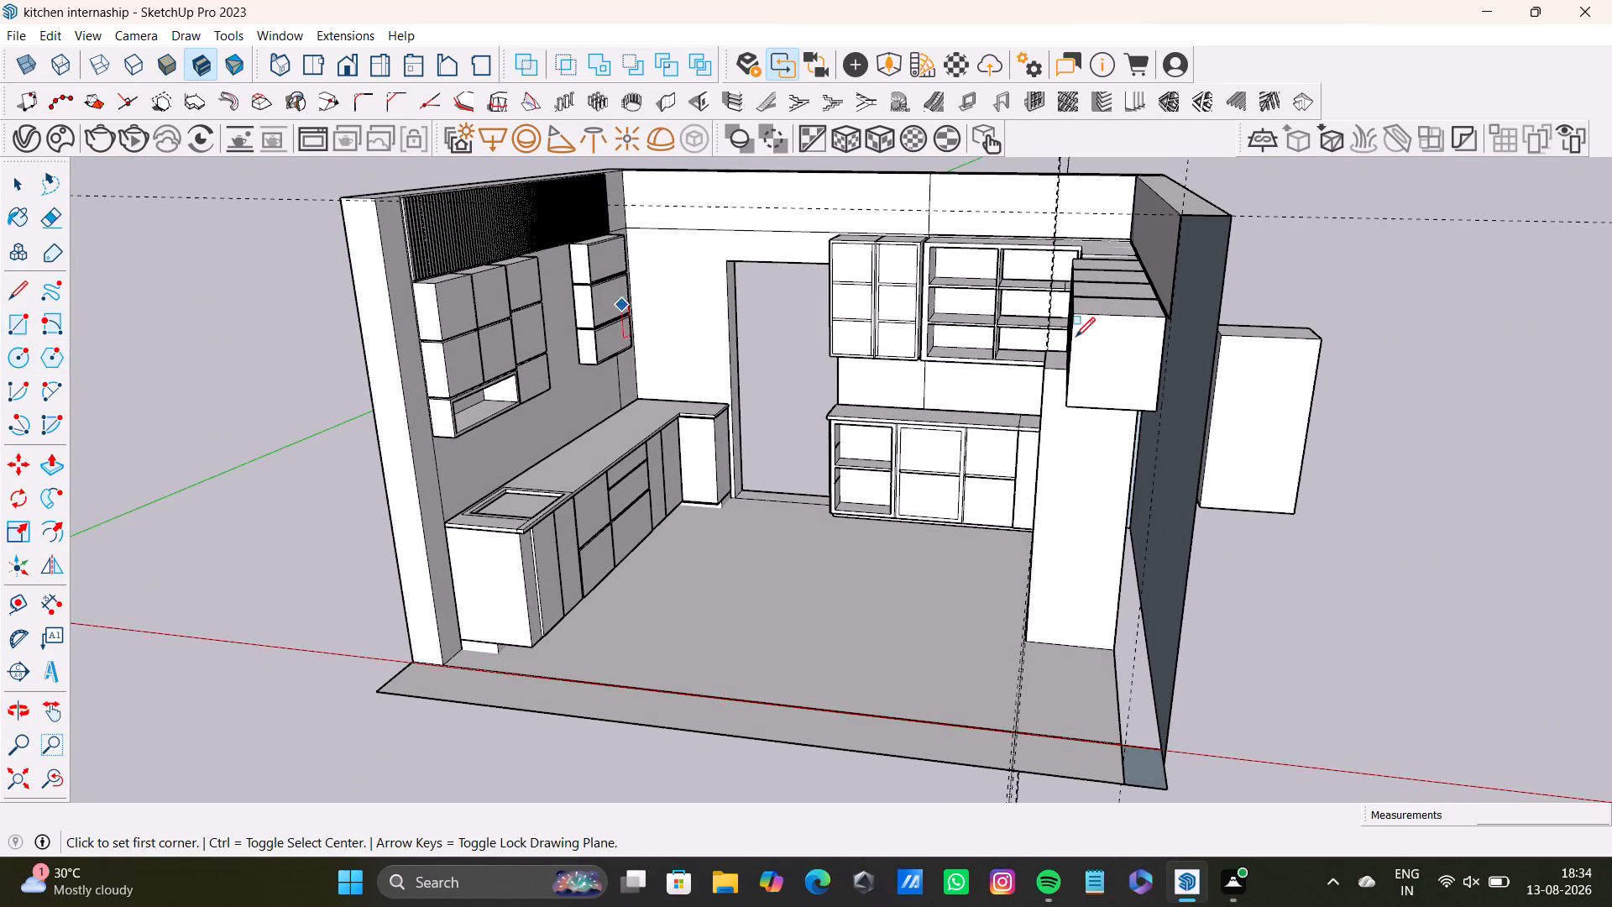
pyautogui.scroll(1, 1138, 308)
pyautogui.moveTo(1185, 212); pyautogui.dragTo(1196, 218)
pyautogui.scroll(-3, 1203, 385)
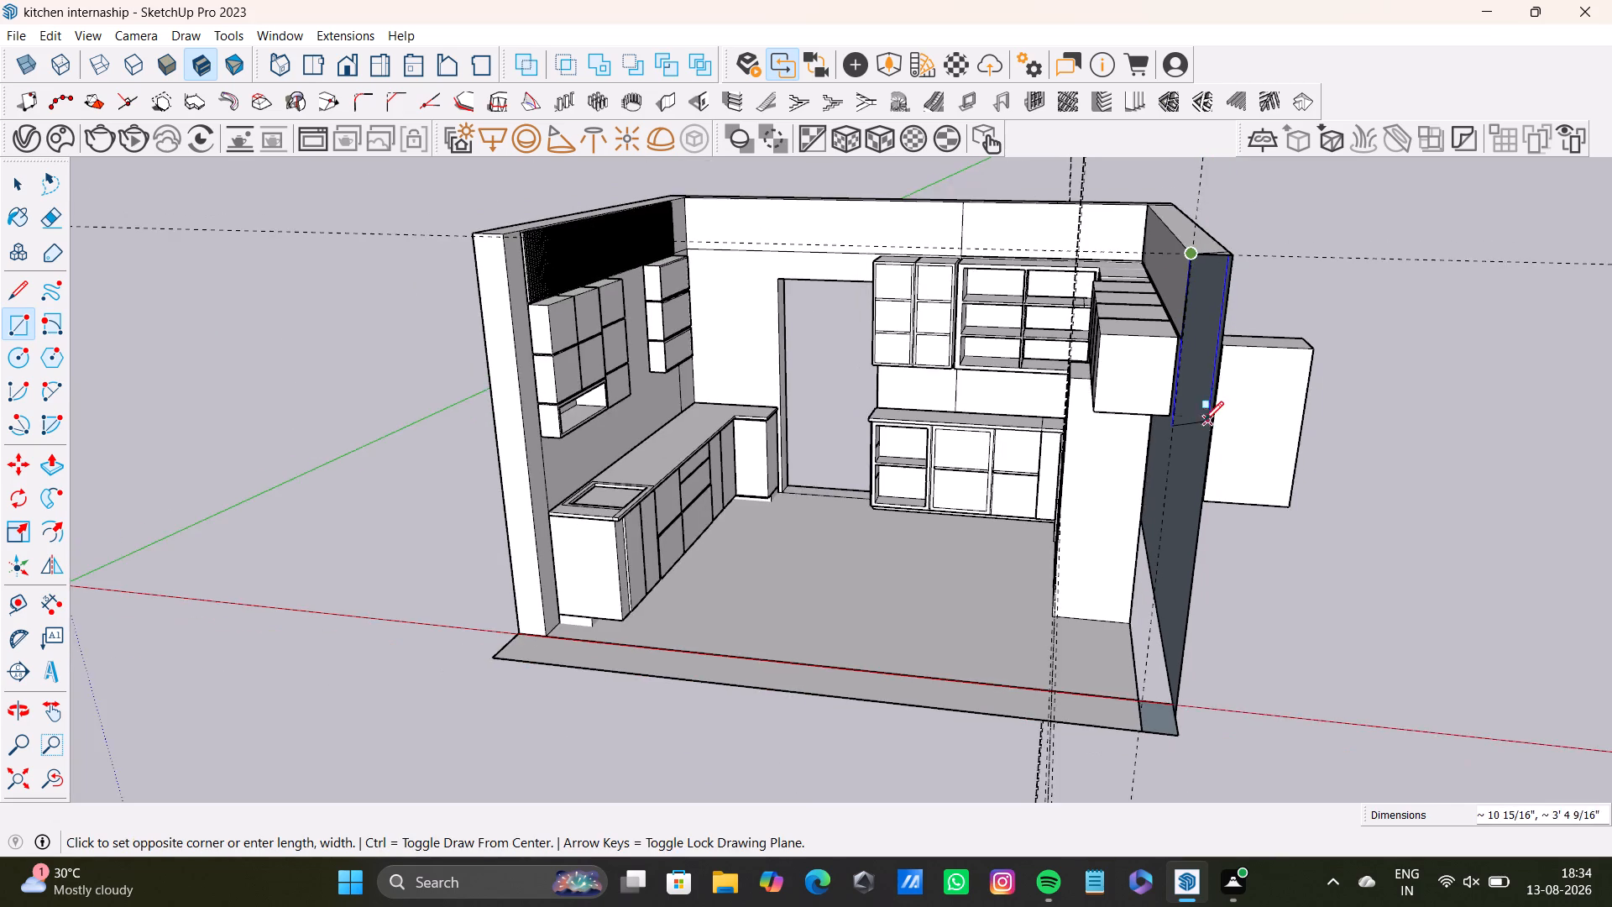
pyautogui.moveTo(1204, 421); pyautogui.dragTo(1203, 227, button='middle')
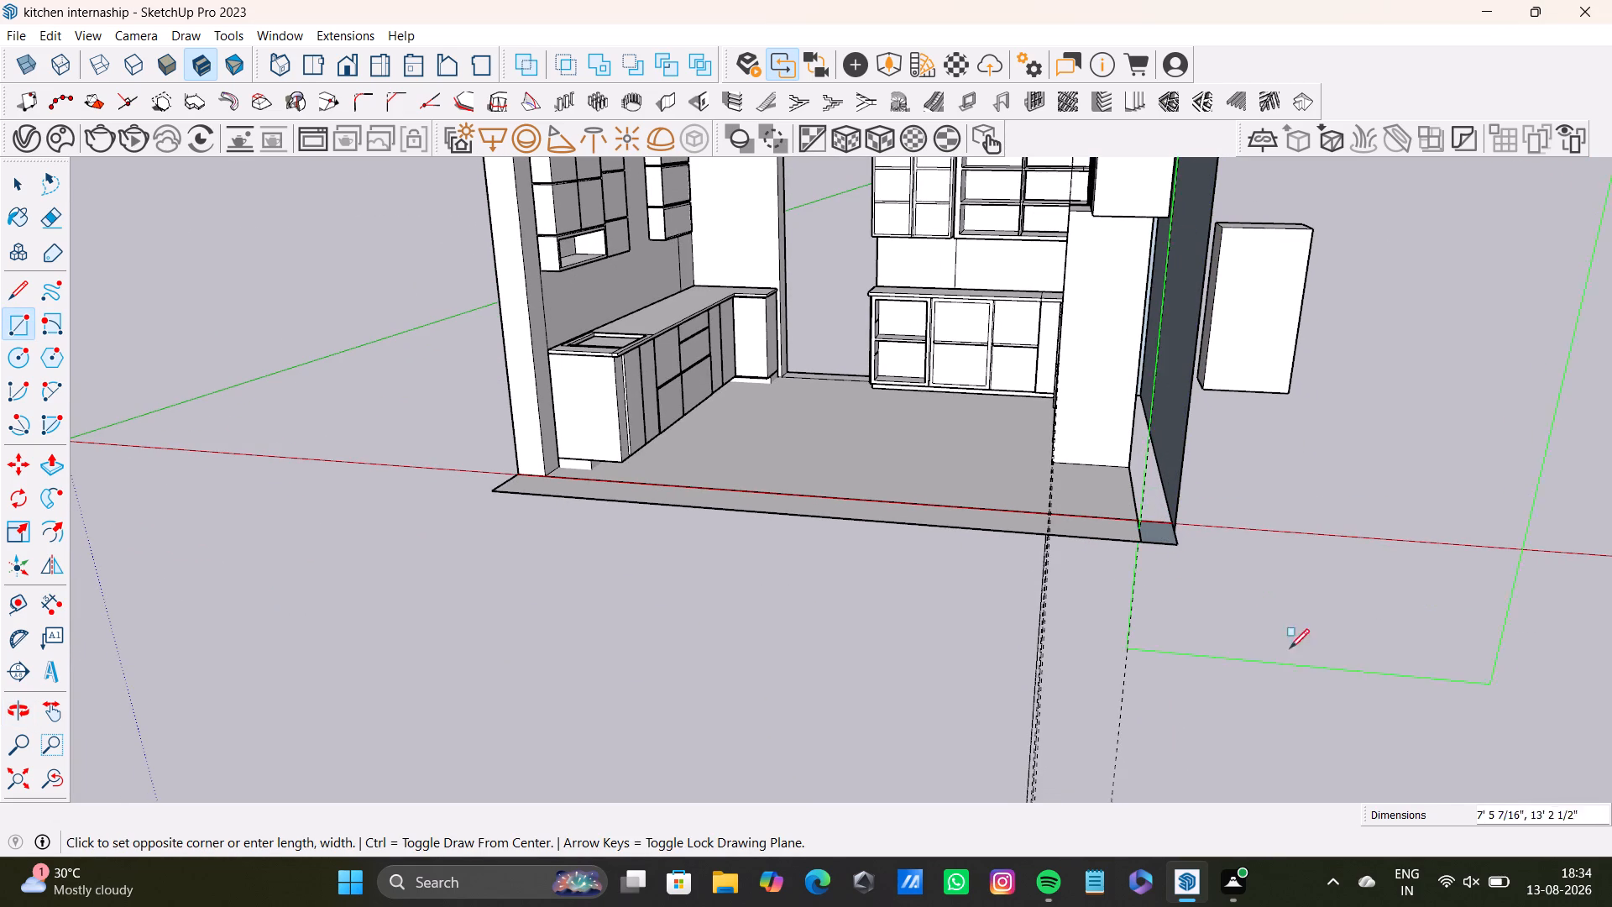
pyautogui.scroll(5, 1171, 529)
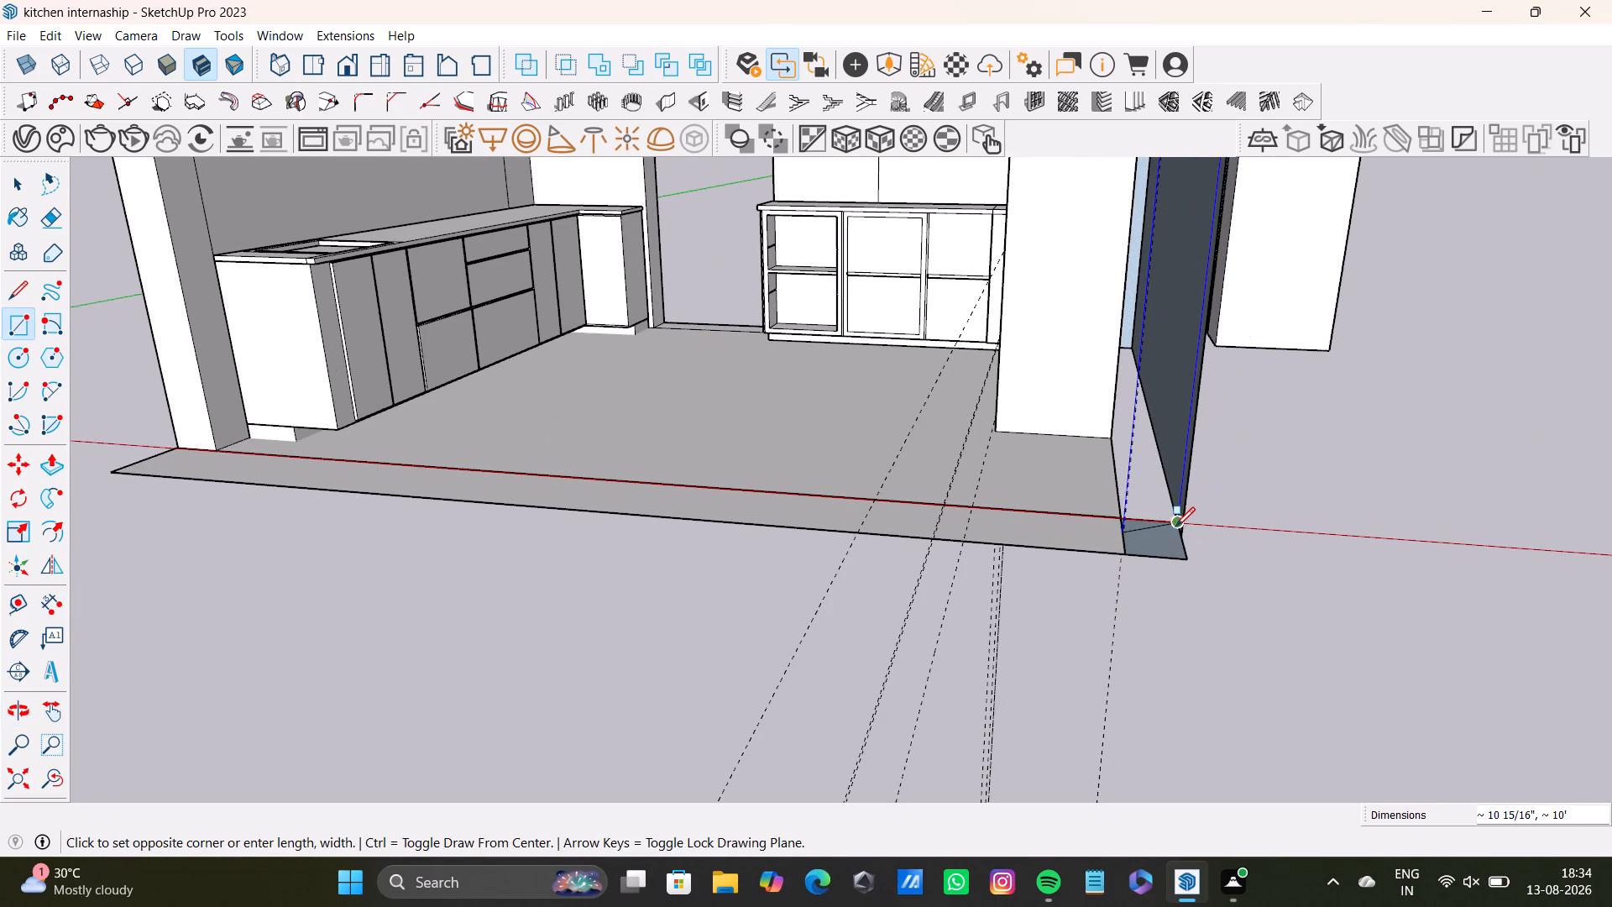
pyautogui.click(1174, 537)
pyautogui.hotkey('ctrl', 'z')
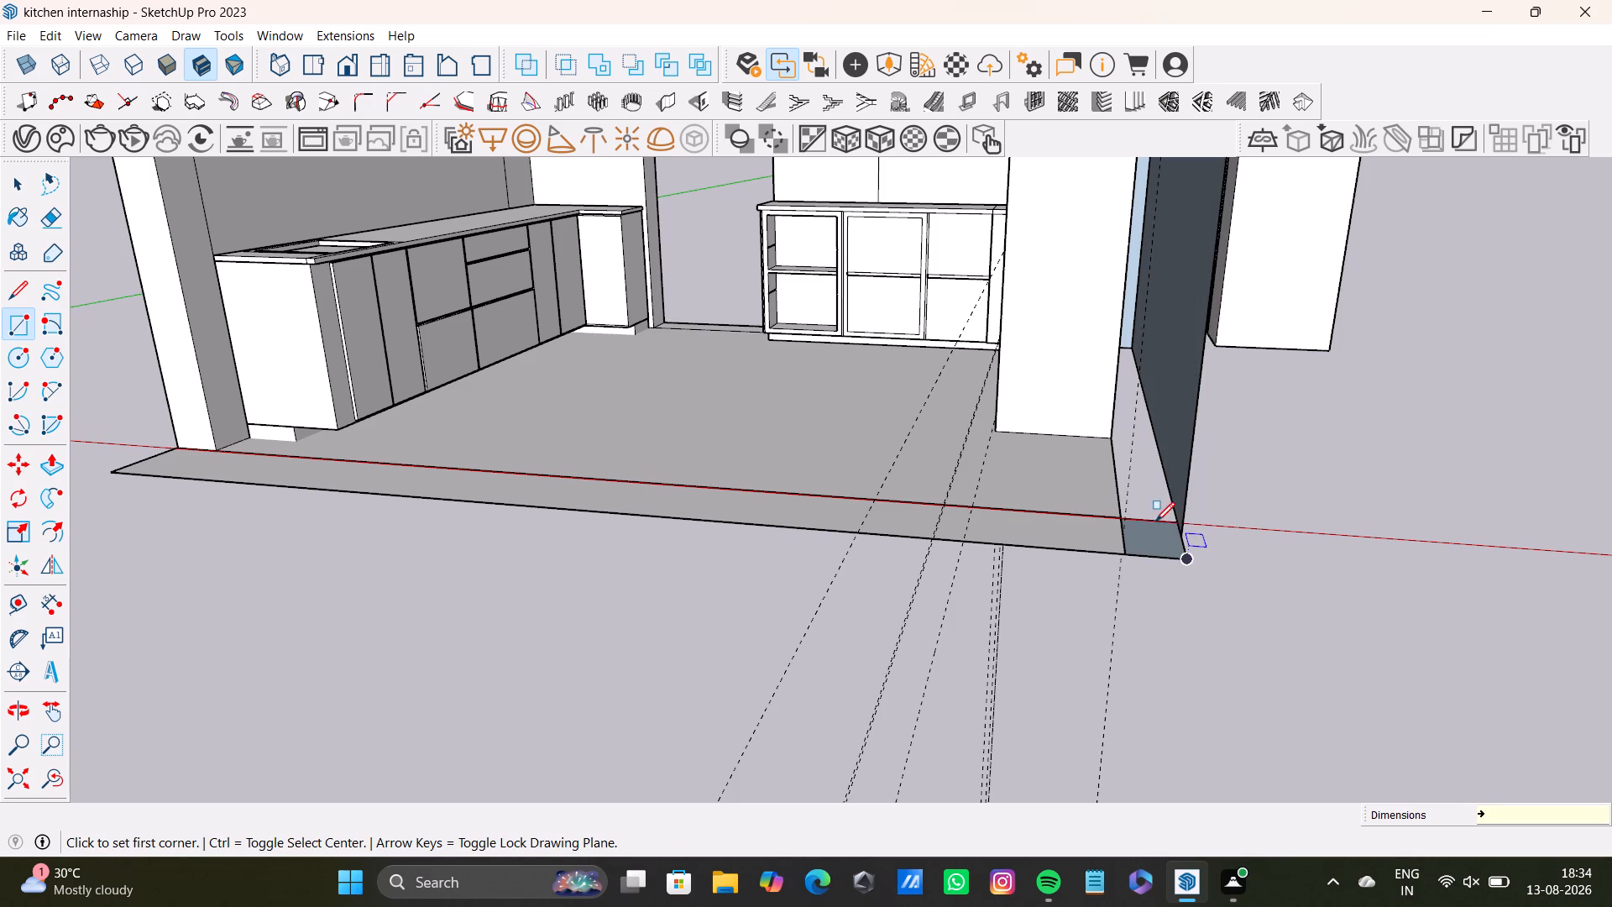
# Delete all construction guides from the model.
pyautogui.scroll(-7, 1155, 507)
pyautogui.keyDown('shift'); pyautogui.moveTo(1149, 412); pyautogui.dragTo(1104, 522, button='middle'); pyautogui.keyUp('shift')
pyautogui.press('space')
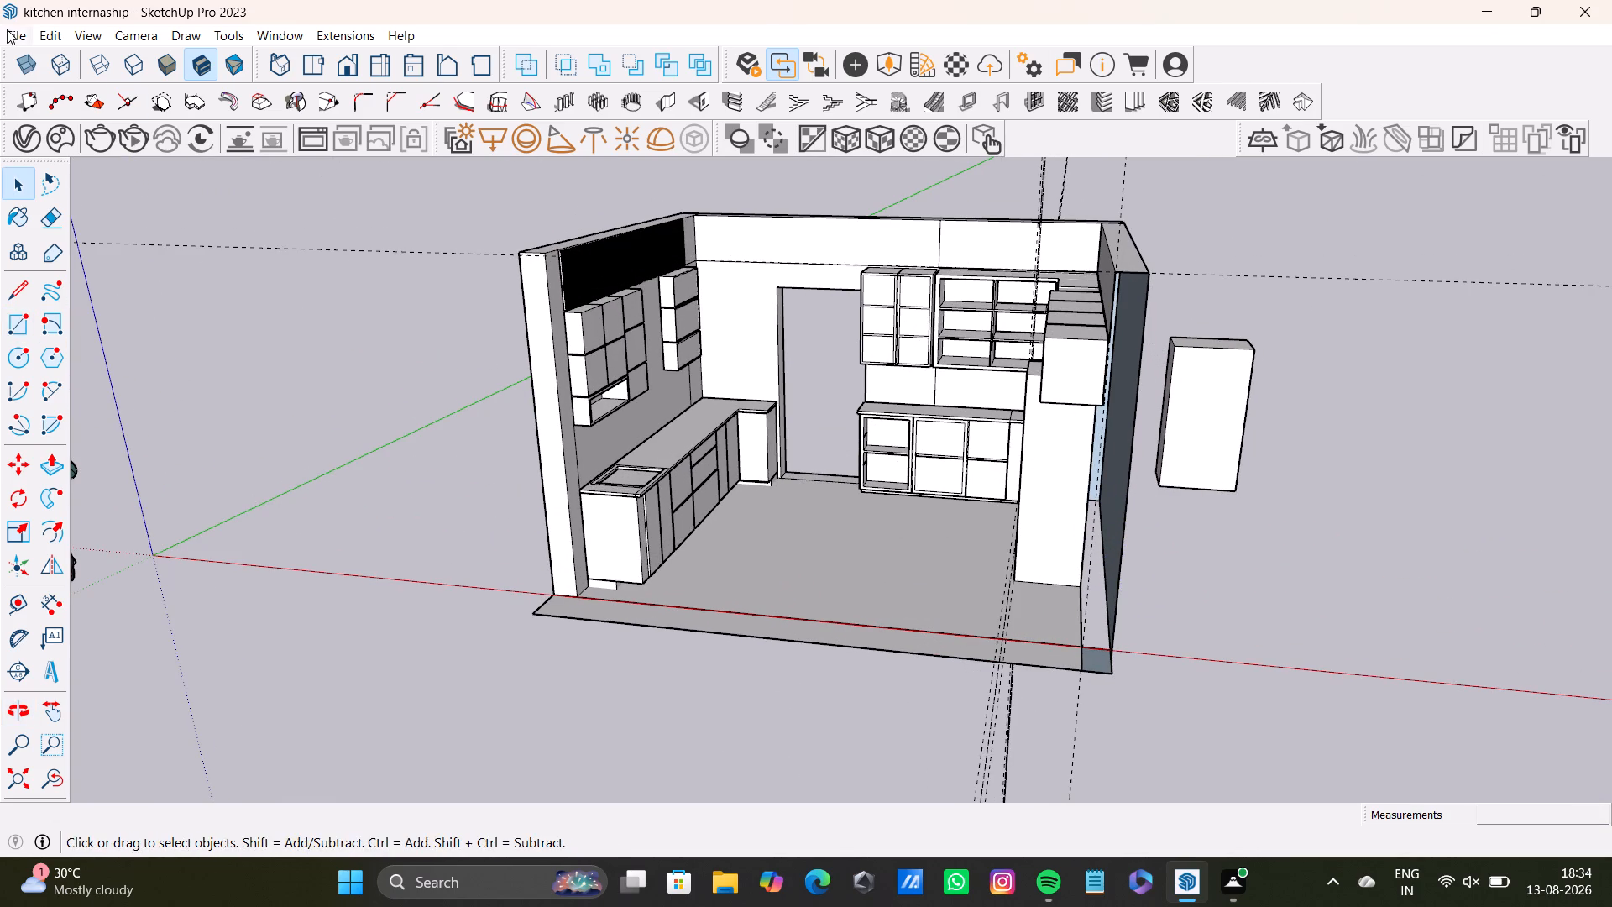
pyautogui.click(49, 38)
pyautogui.click(108, 211)
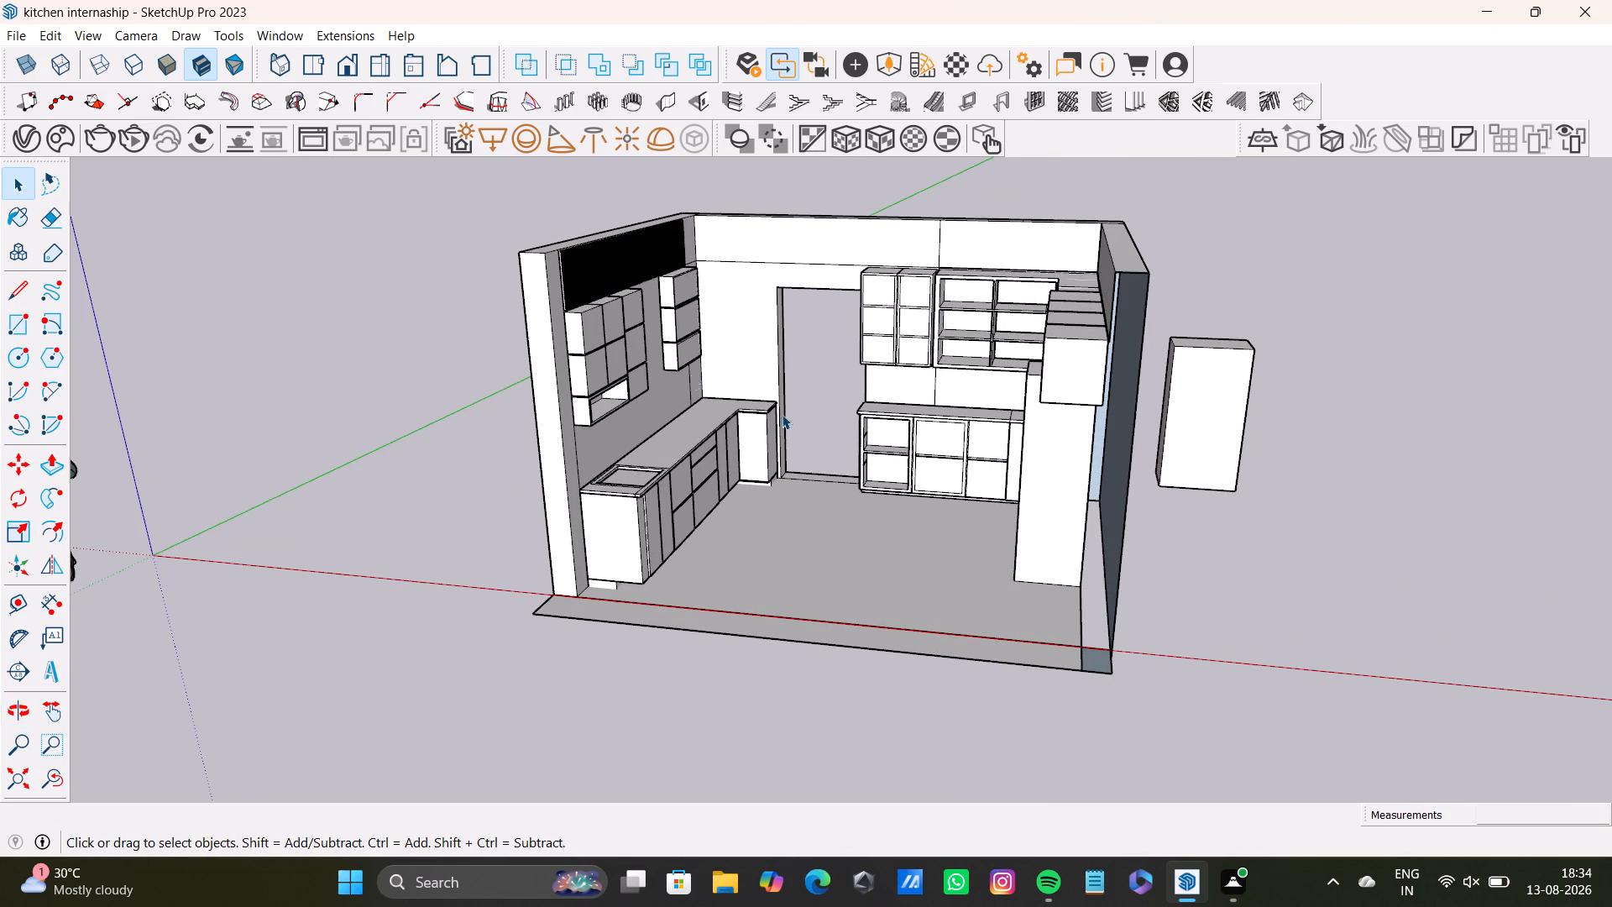
# Close the wall's open end with a vertical 9" by 10' rectangle locked perpendicular to the green axis.
pyautogui.scroll(2, 829, 426)
pyautogui.keyDown('shift'); pyautogui.moveTo(836, 420); pyautogui.dragTo(625, 339, button='middle'); pyautogui.keyUp('shift')
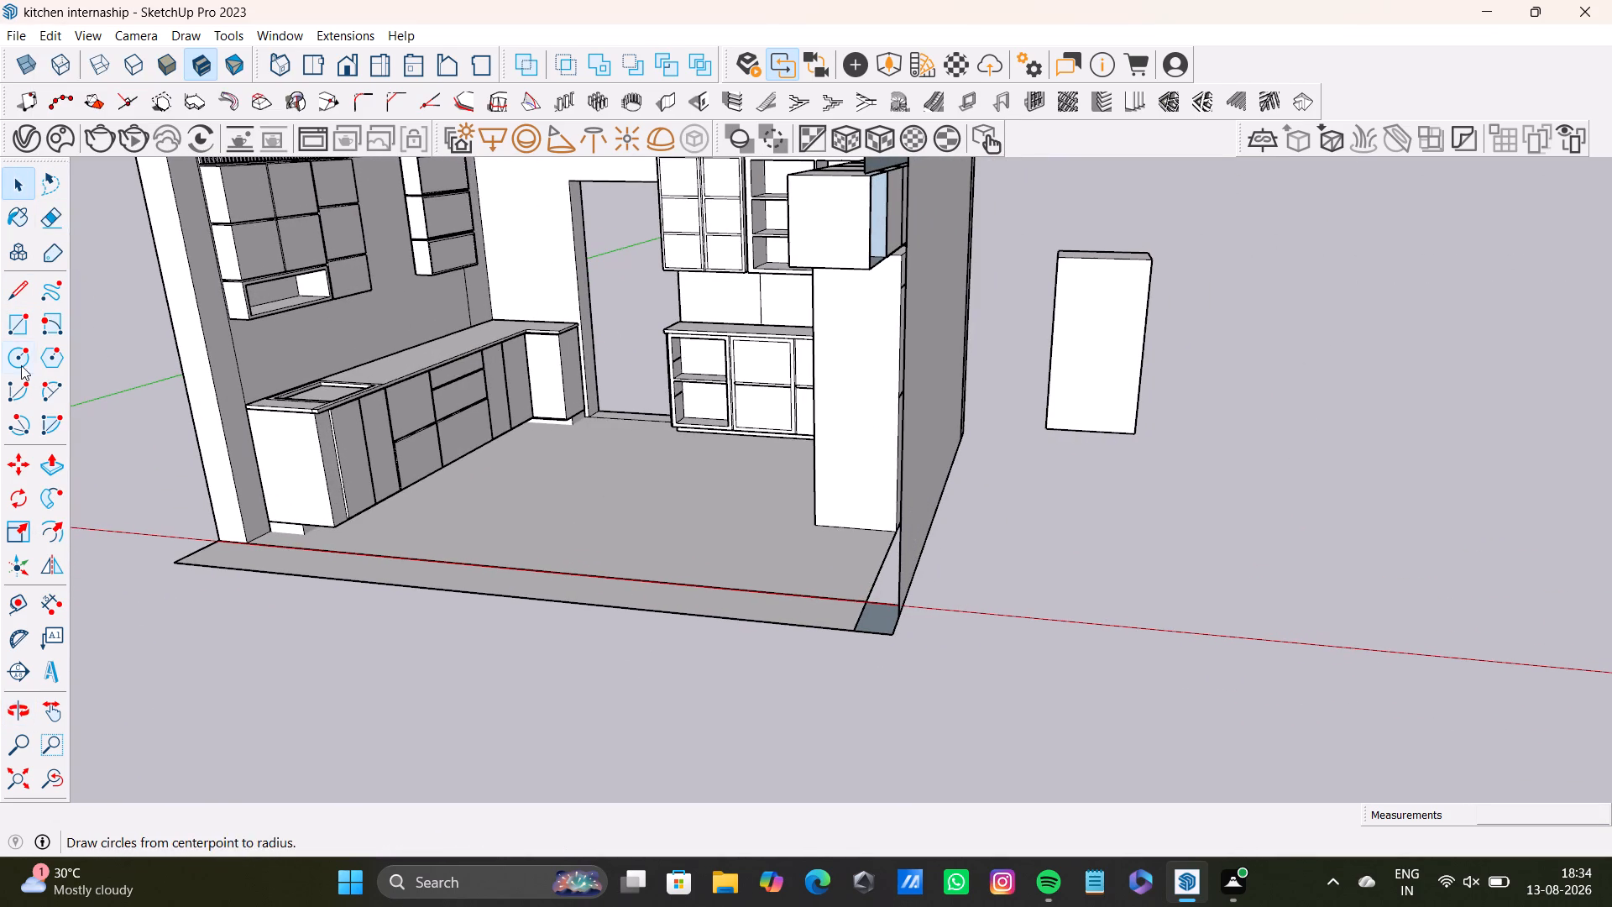
pyautogui.click(24, 331)
pyautogui.moveTo(783, 396); pyautogui.dragTo(893, 473, button='middle')
pyautogui.keyDown('shift'); pyautogui.moveTo(960, 396); pyautogui.dragTo(960, 527, button='middle'); pyautogui.keyUp('shift')
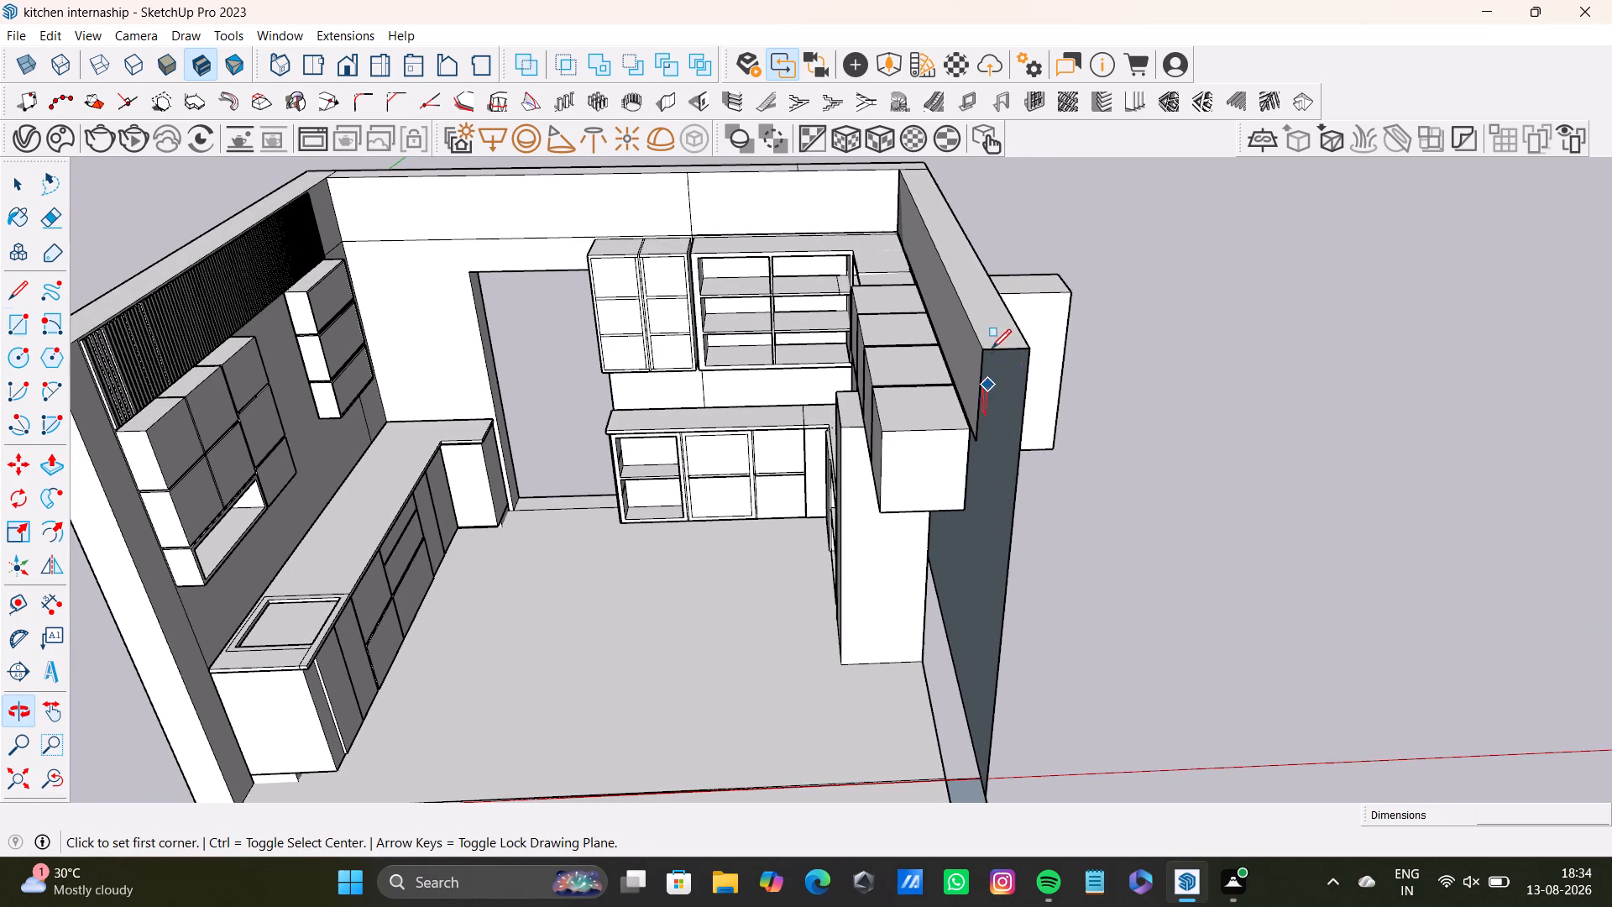
pyautogui.click(987, 350)
pyautogui.scroll(-3, 1020, 534)
pyautogui.moveTo(1012, 553); pyautogui.dragTo(1006, 433, button='middle')
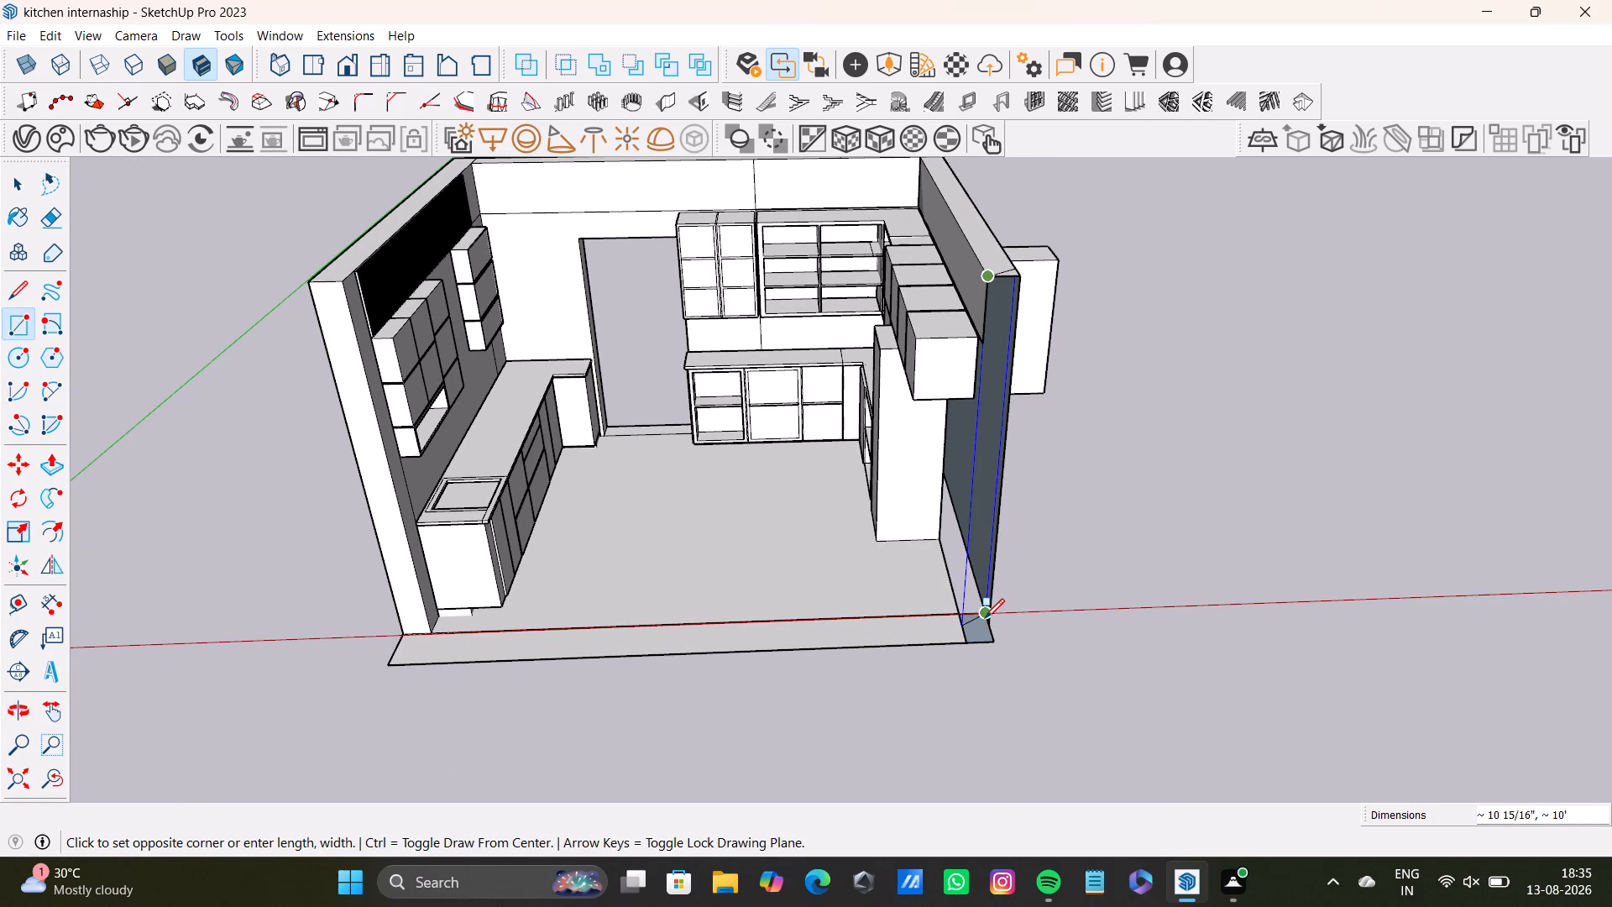
pyautogui.press('Right')
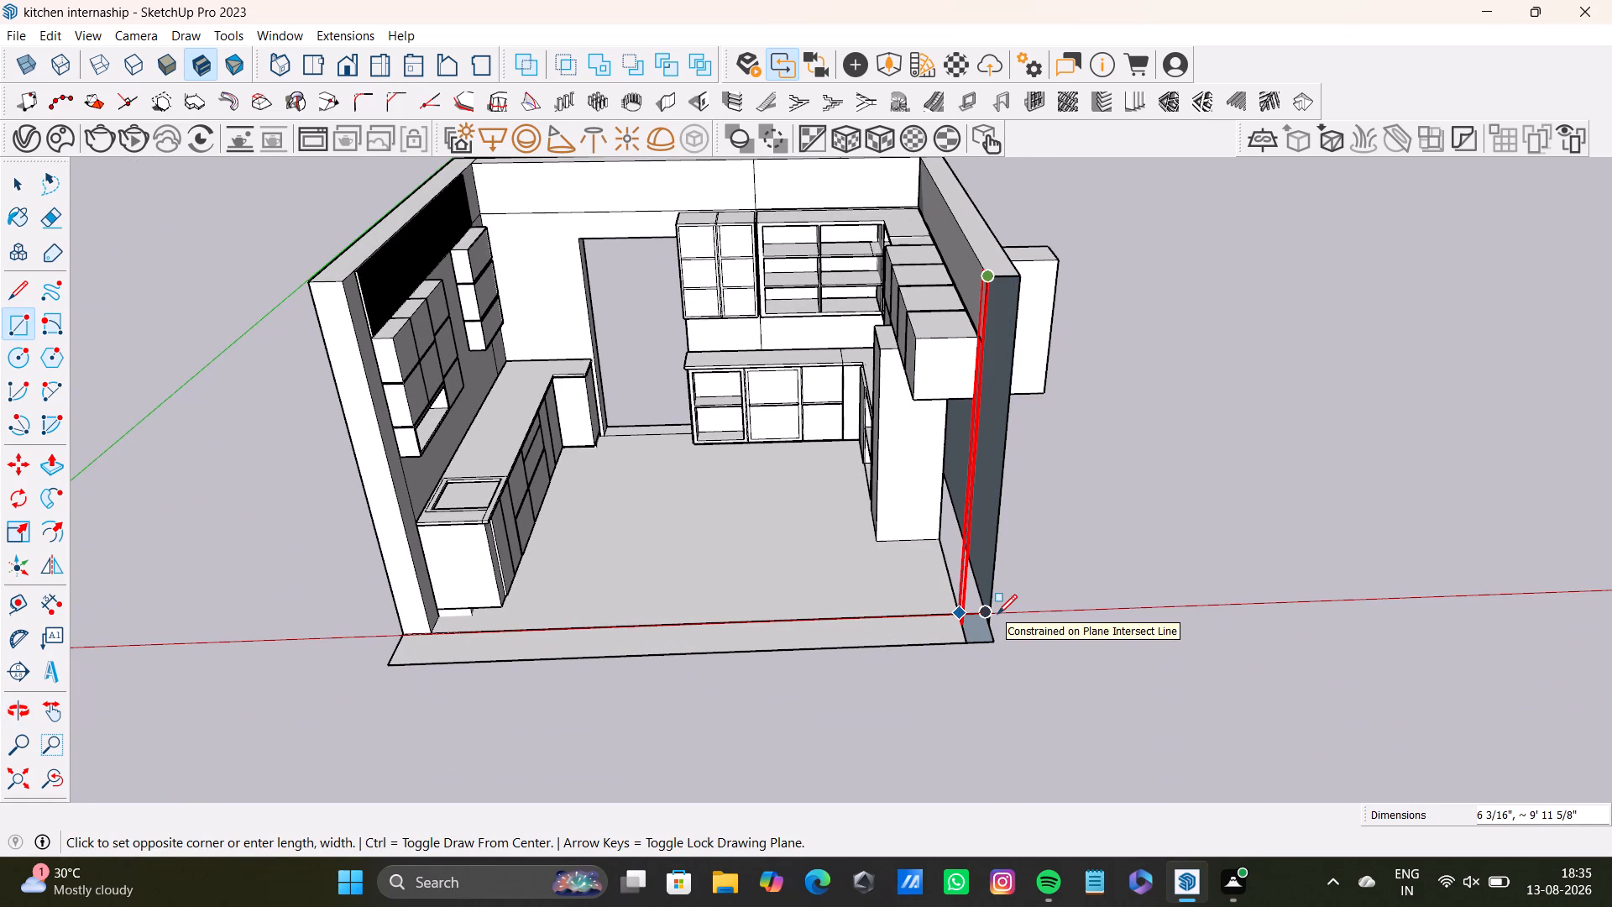
pyautogui.press('Up')
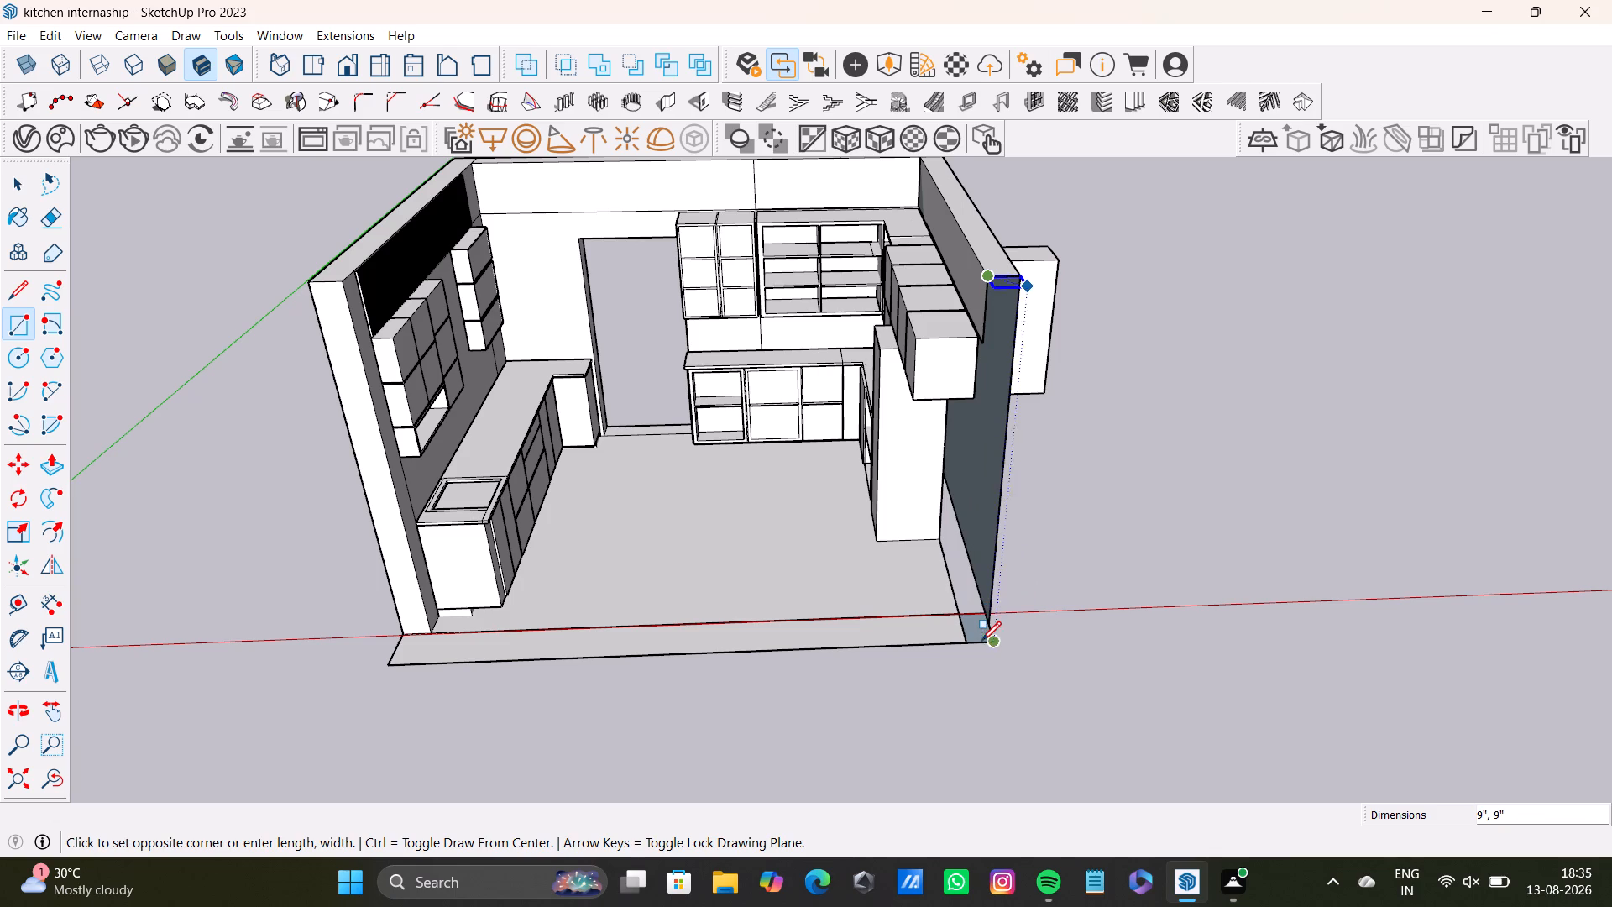
pyautogui.press('Left')
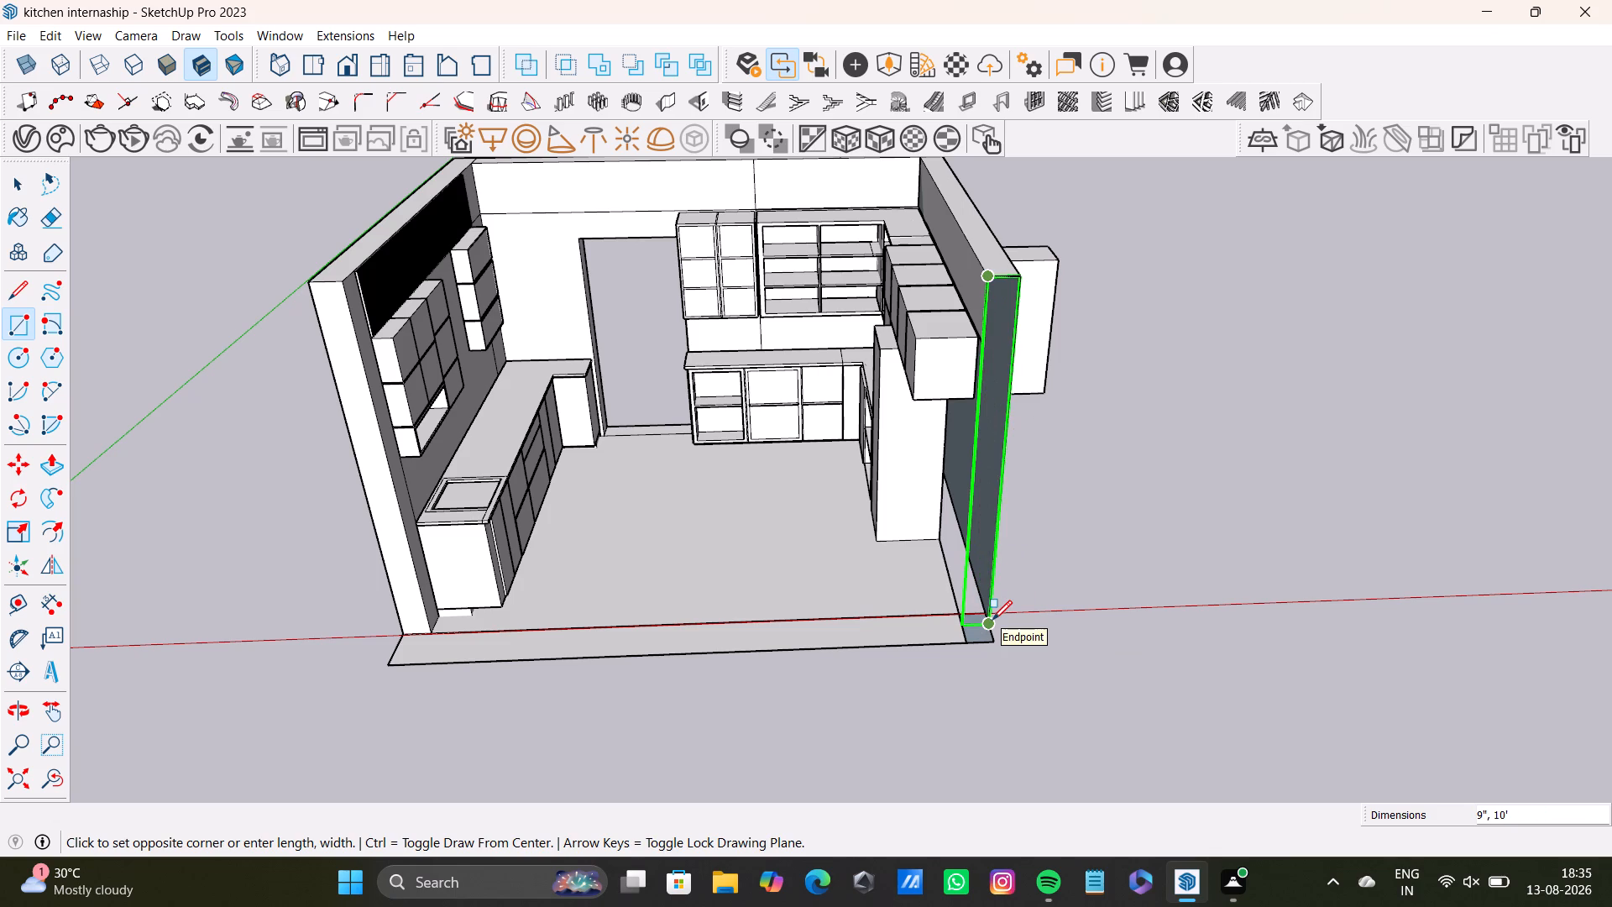
pyautogui.click(992, 620)
# Examine the closed wall end and the wall face behind the upper cabinets and tall unit from inside the kitchen.
pyautogui.moveTo(955, 628); pyautogui.dragTo(1141, 601, button='middle')
pyautogui.moveTo(922, 490); pyautogui.dragTo(955, 462, button='middle')
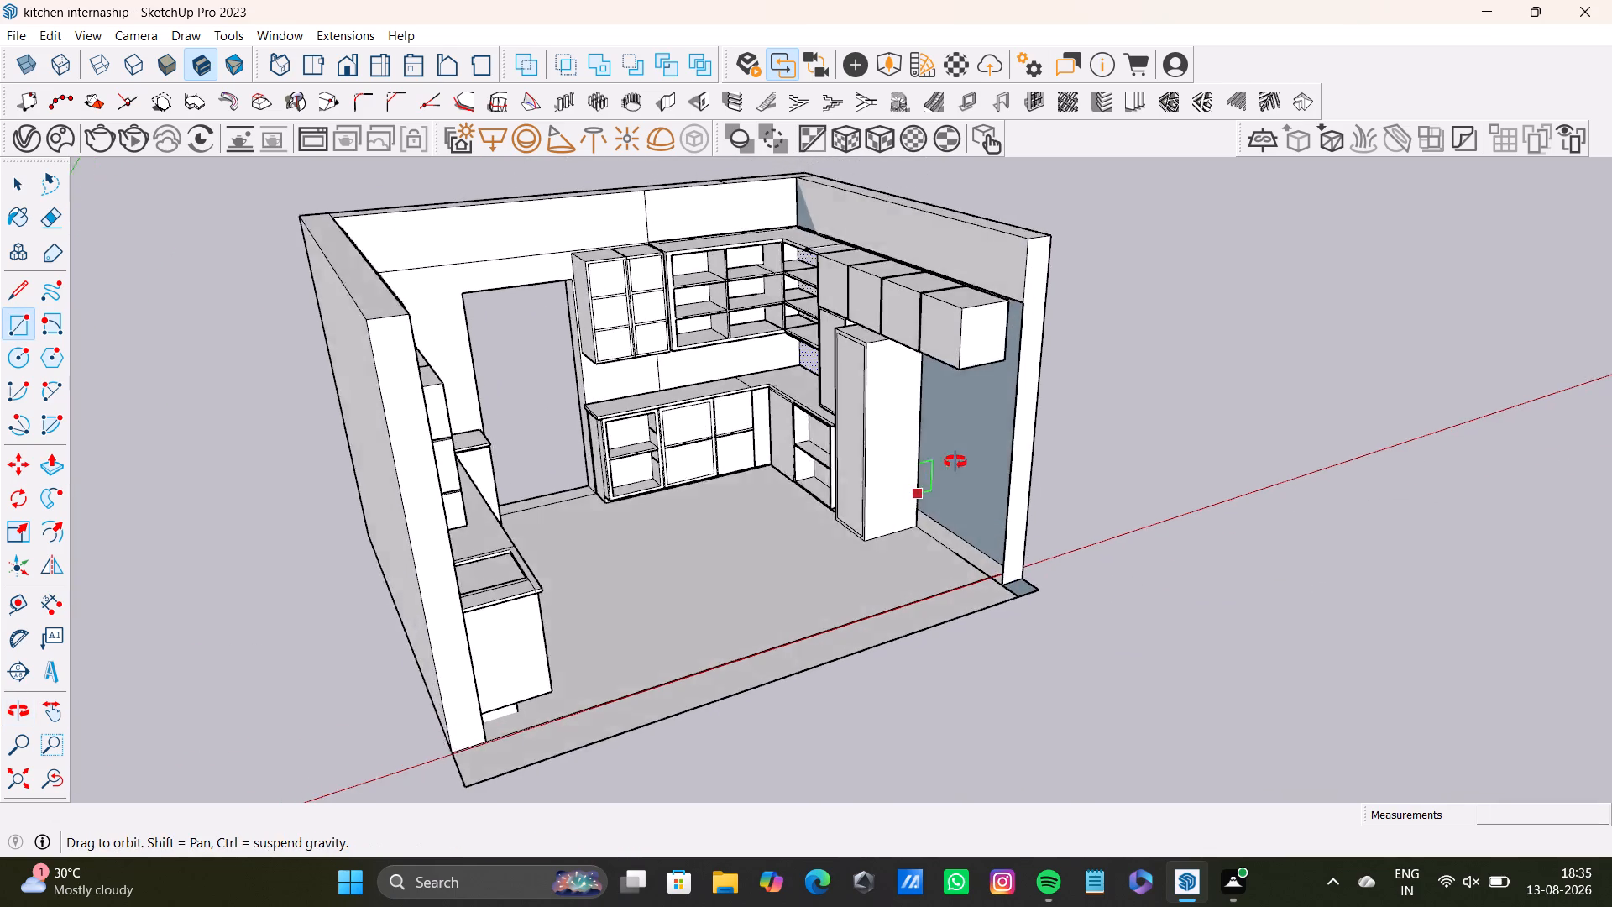
pyautogui.moveTo(955, 462); pyautogui.dragTo(903, 627, button='middle')
pyautogui.moveTo(912, 619); pyautogui.dragTo(1002, 549, button='middle')
pyautogui.scroll(5, 891, 575)
pyautogui.moveTo(889, 579); pyautogui.dragTo(896, 565, button='middle')
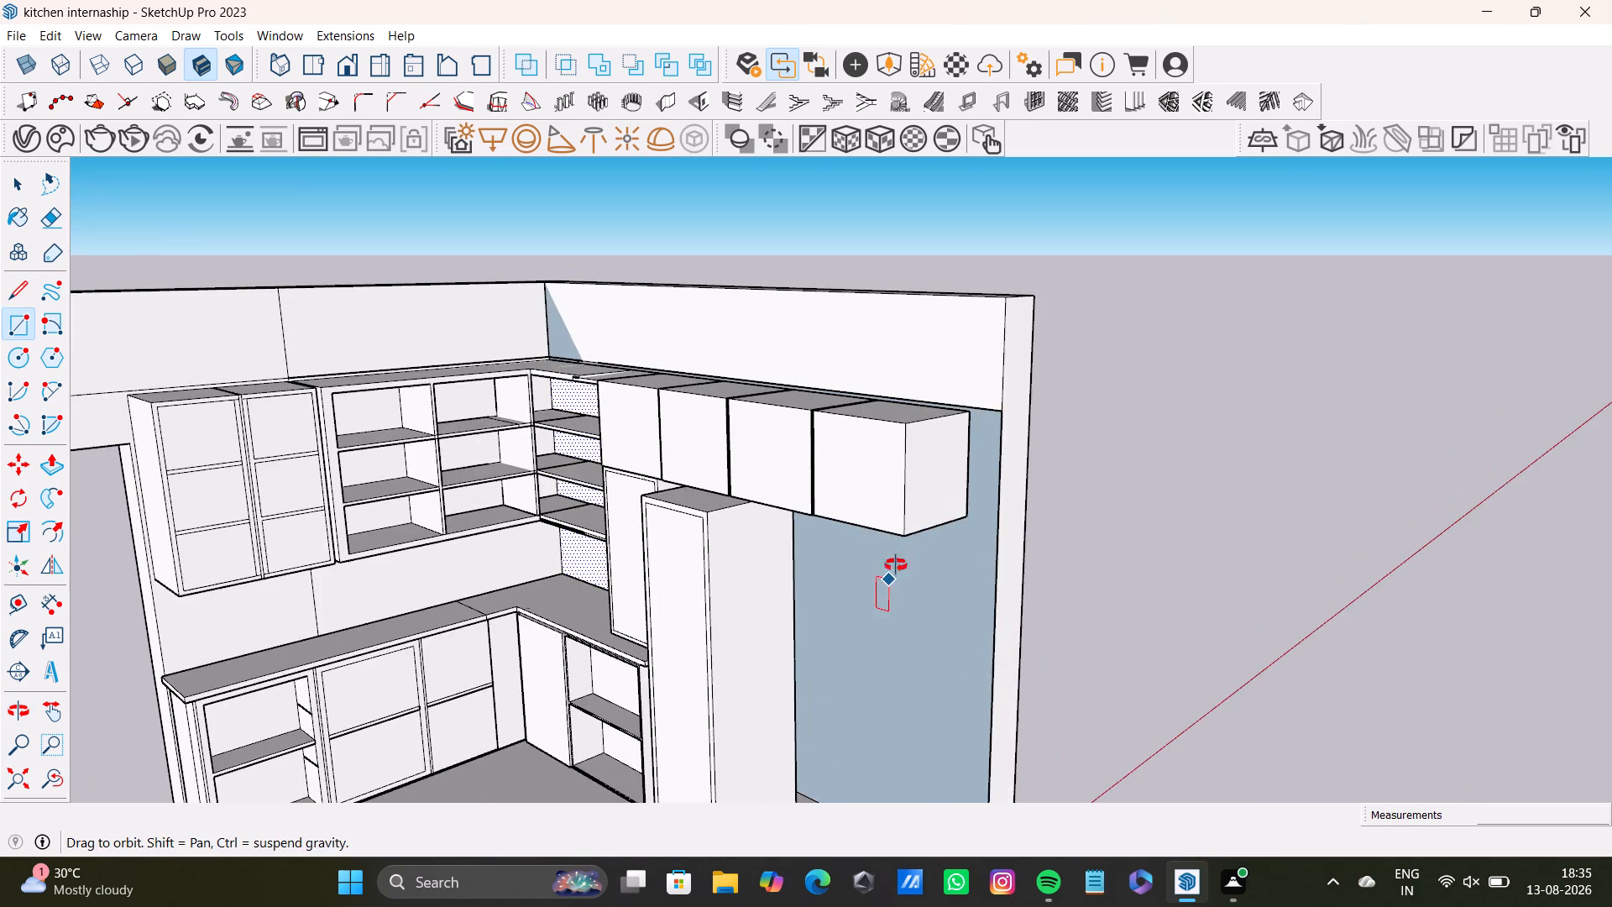
pyautogui.moveTo(896, 565); pyautogui.dragTo(792, 358, button='middle')
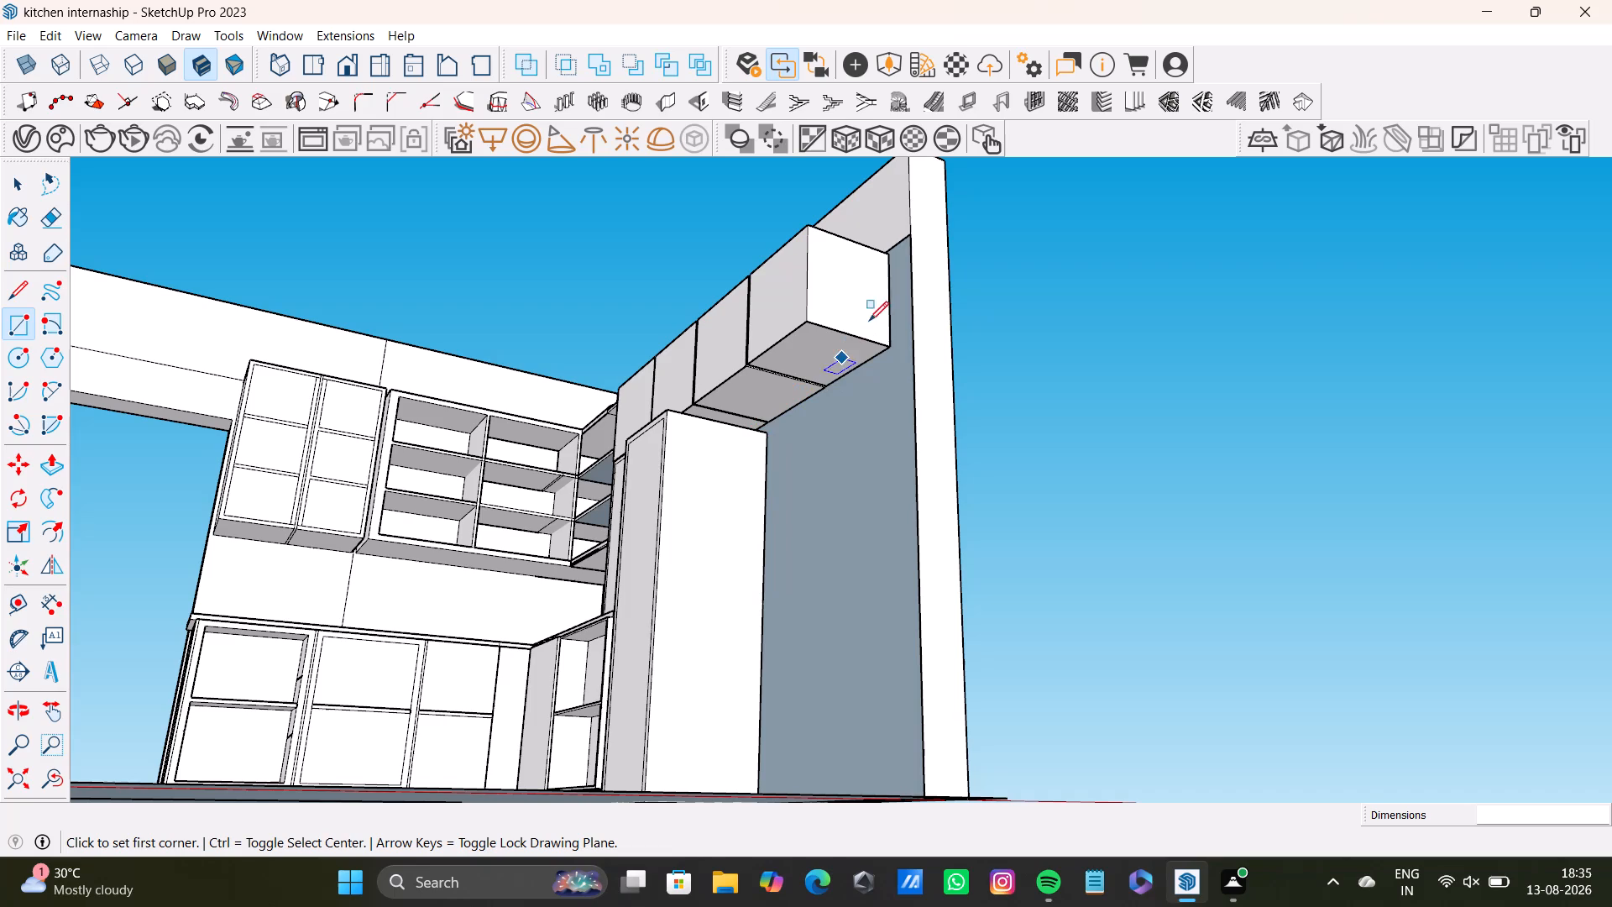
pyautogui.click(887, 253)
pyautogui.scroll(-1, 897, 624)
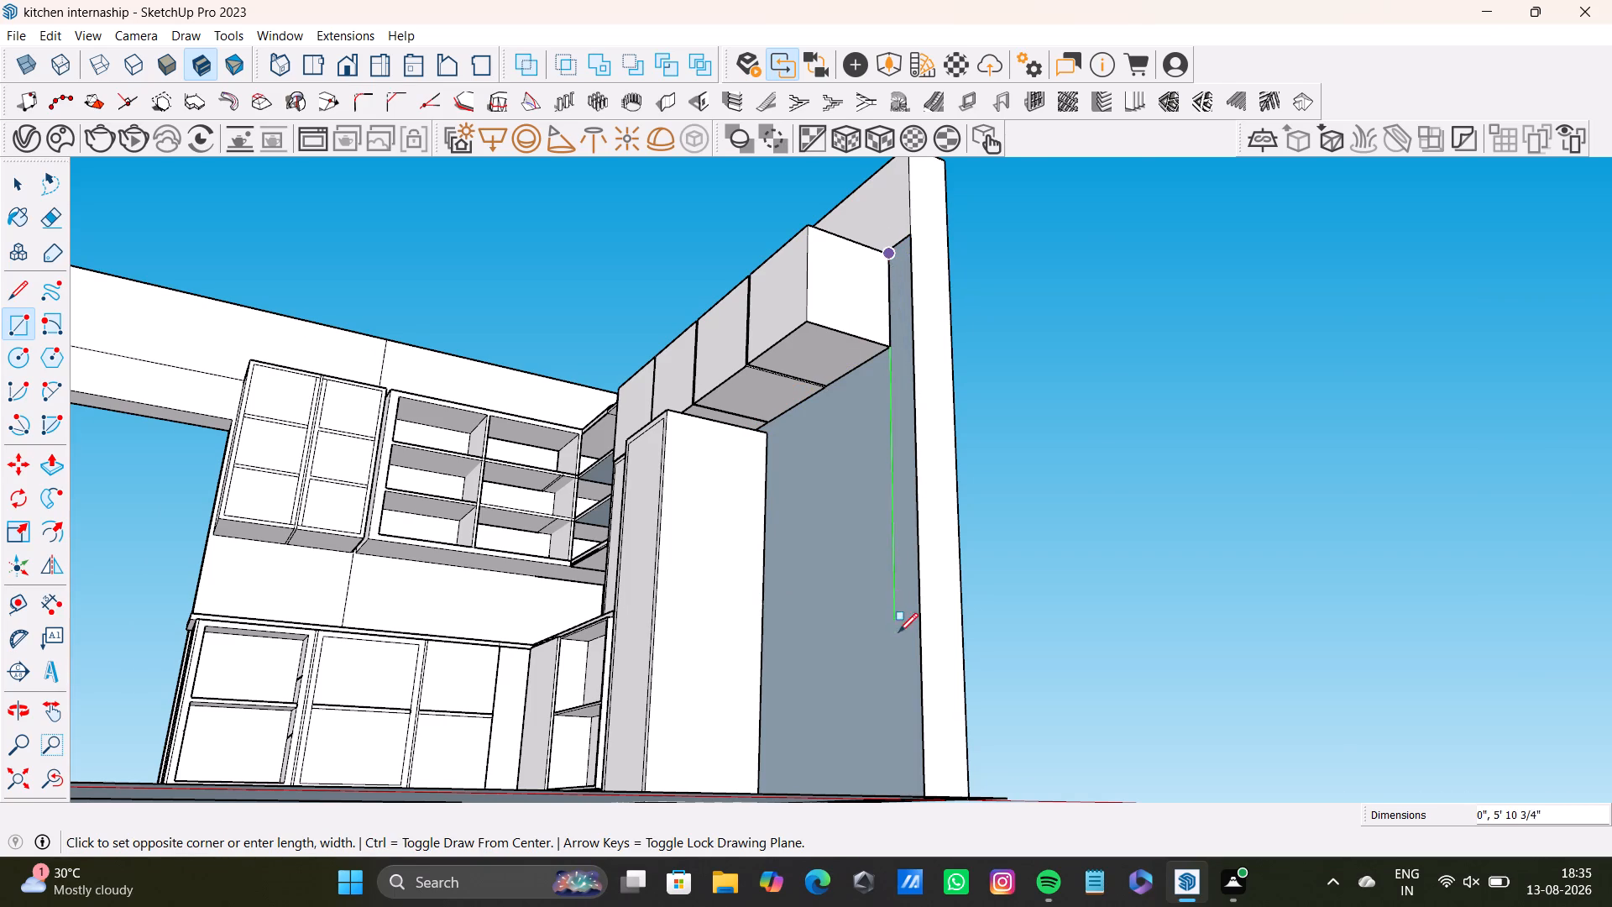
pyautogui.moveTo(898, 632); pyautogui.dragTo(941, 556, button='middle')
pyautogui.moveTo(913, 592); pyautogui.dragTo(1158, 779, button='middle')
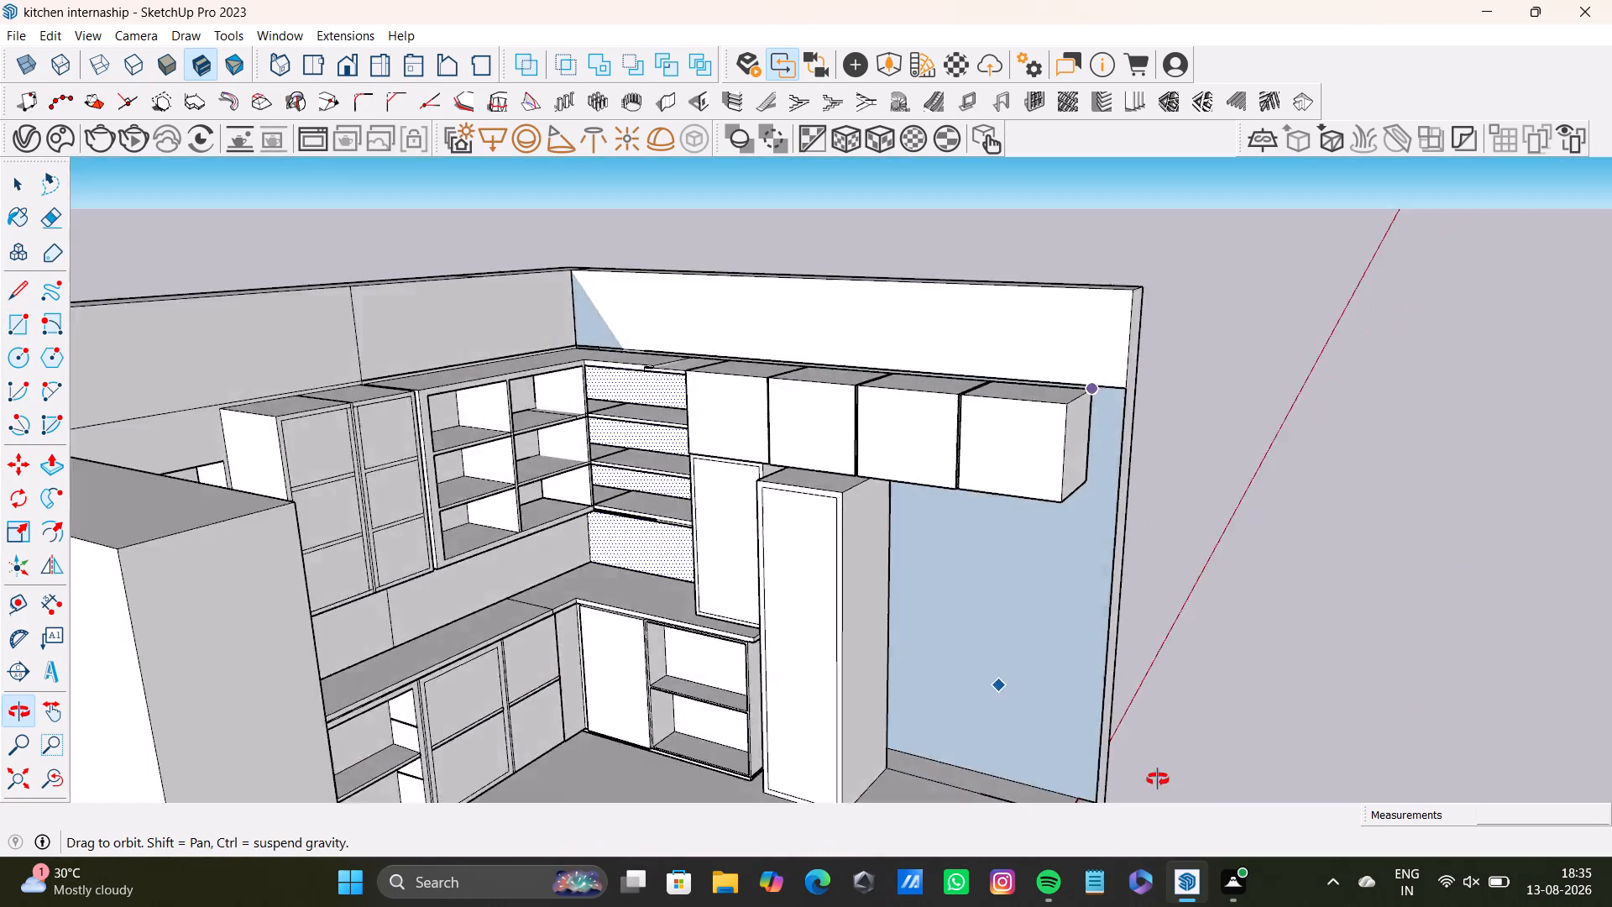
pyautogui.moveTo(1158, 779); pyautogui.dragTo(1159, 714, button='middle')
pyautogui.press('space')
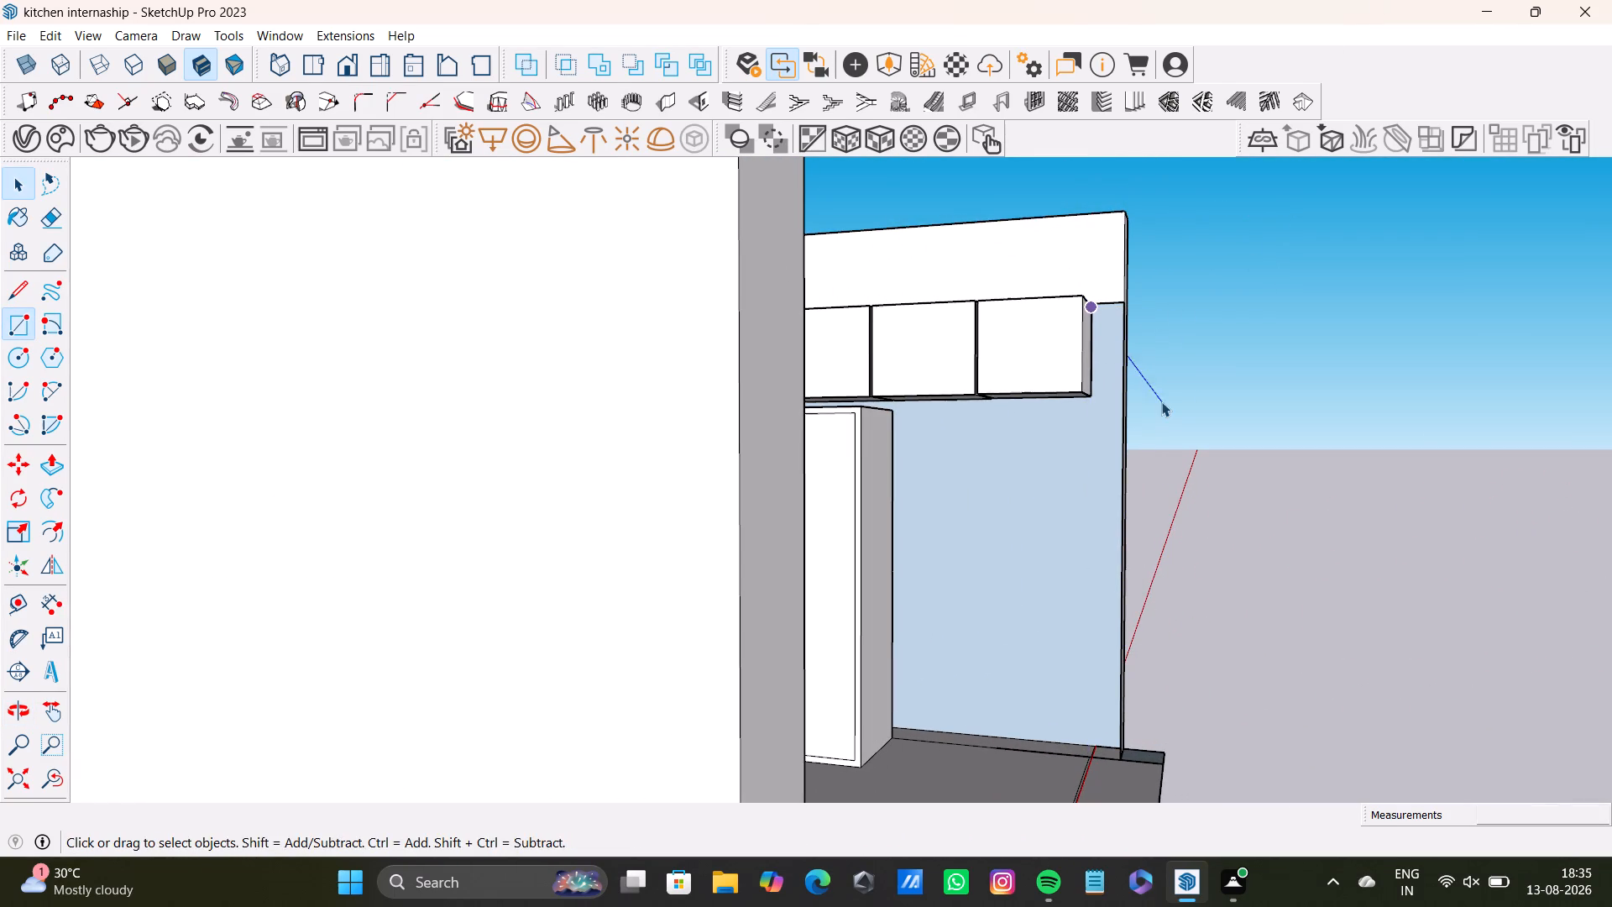
# Fill the wall gap beside the end upper cabinet with a vertical rectangle about 7 3/16" by 8' 4 5/16", locked perpendicular to the red axis.
pyautogui.keyDown('shift'); pyautogui.moveTo(1147, 393); pyautogui.dragTo(952, 446, button='middle'); pyautogui.keyUp('shift')
pyautogui.scroll(5, 946, 420)
pyautogui.keyDown('shift'); pyautogui.moveTo(946, 420); pyautogui.dragTo(983, 284, button='middle'); pyautogui.keyUp('shift')
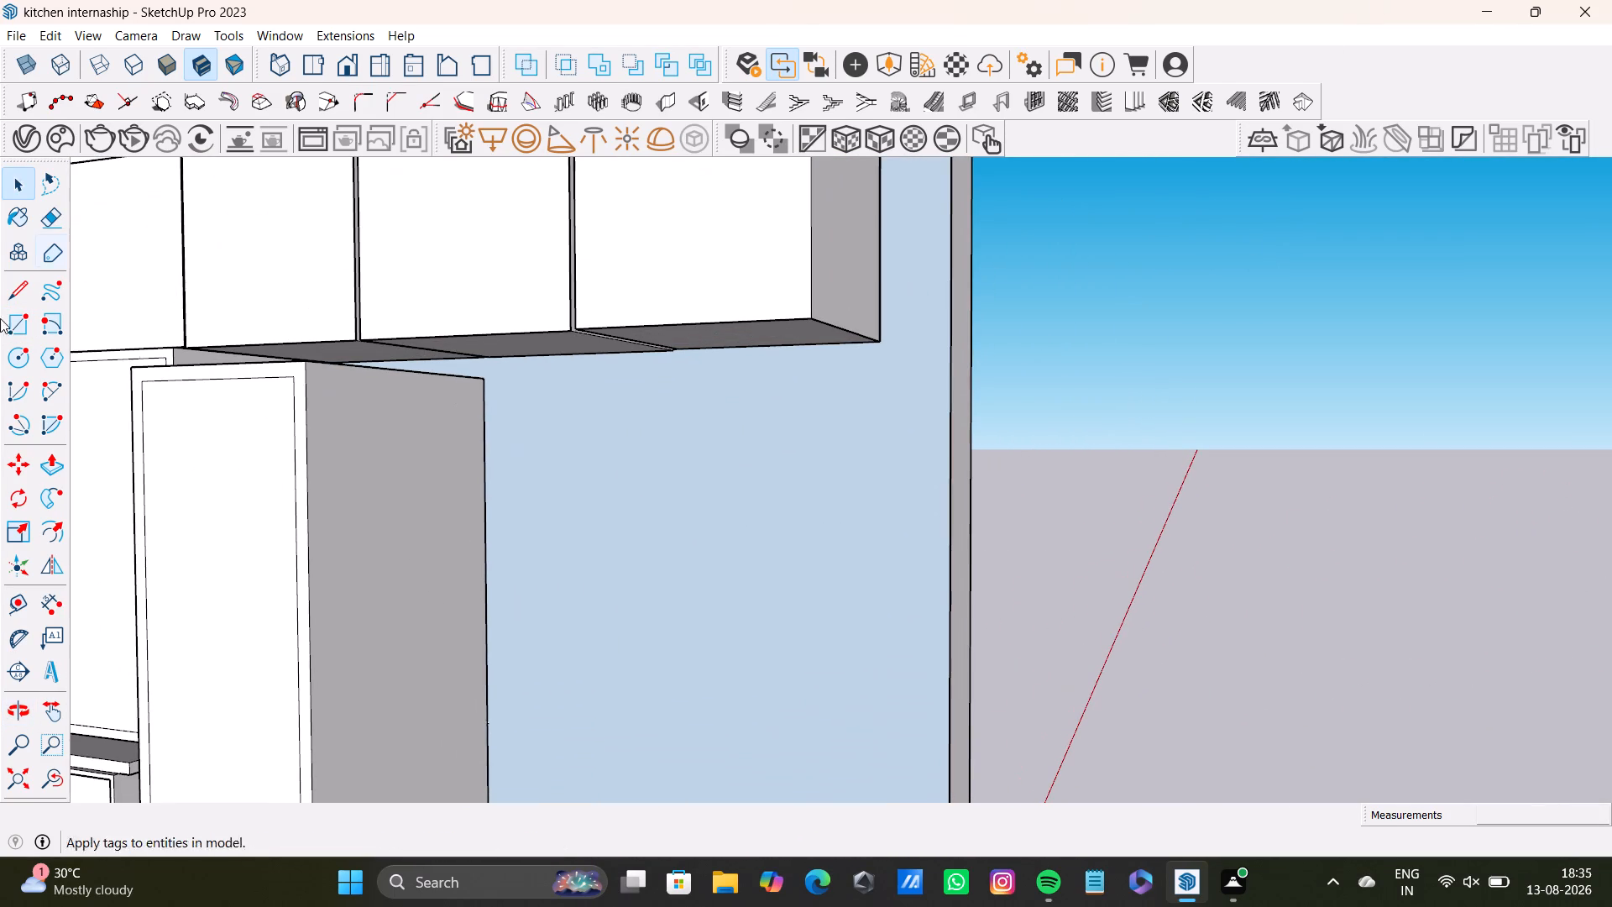
pyautogui.click(26, 319)
pyautogui.moveTo(776, 302); pyautogui.dragTo(747, 541, button='middle')
pyautogui.scroll(3, 863, 401)
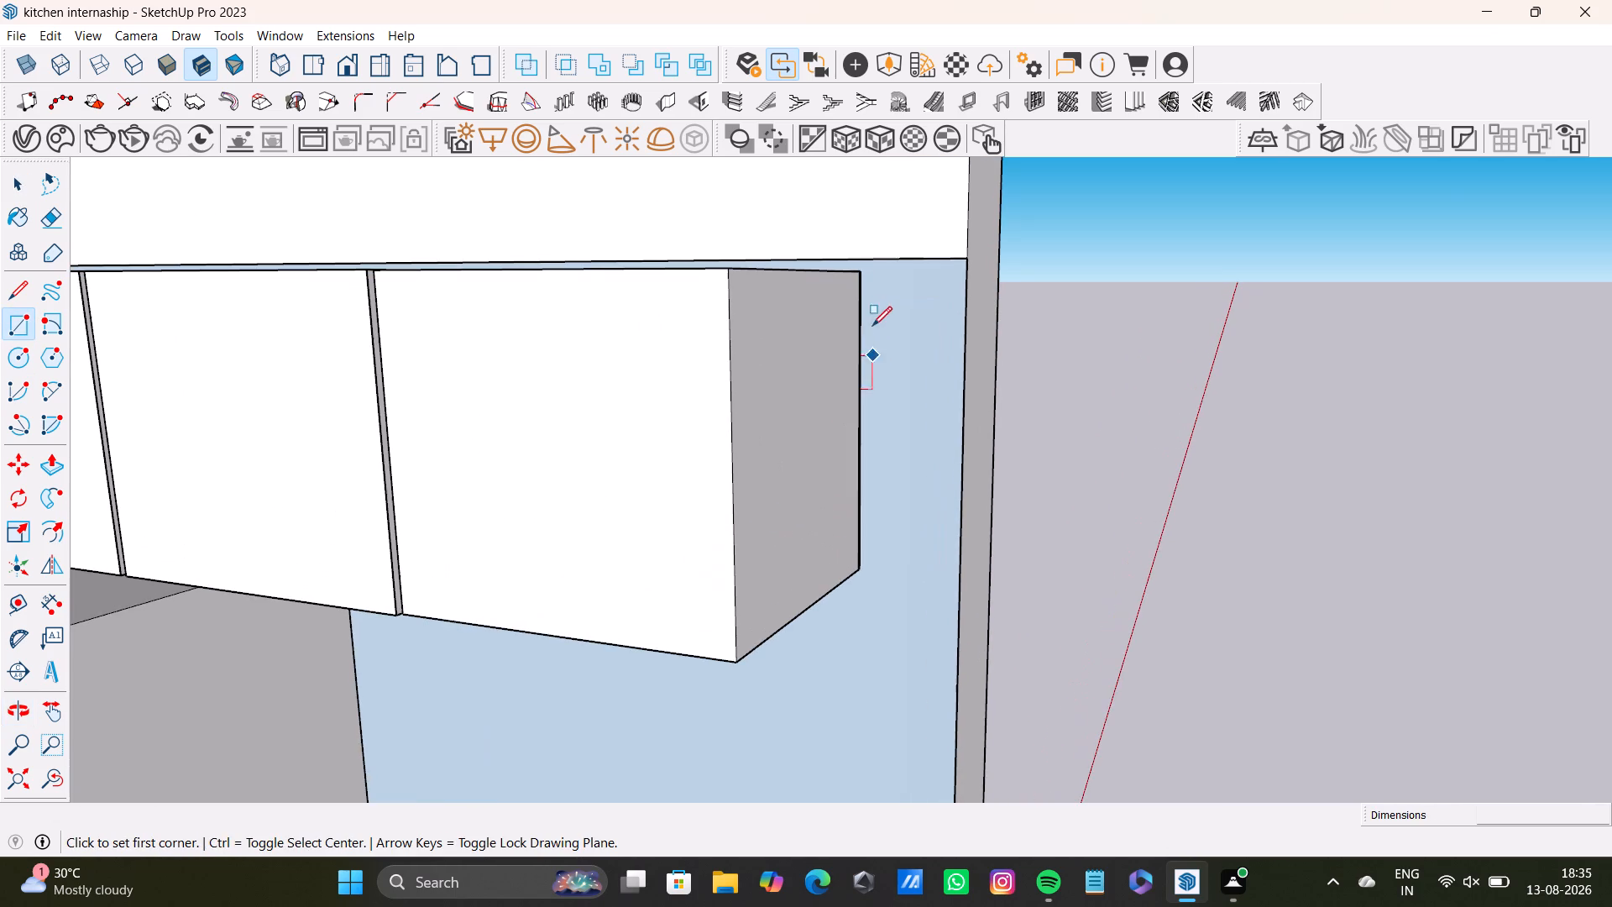
pyautogui.click(856, 260)
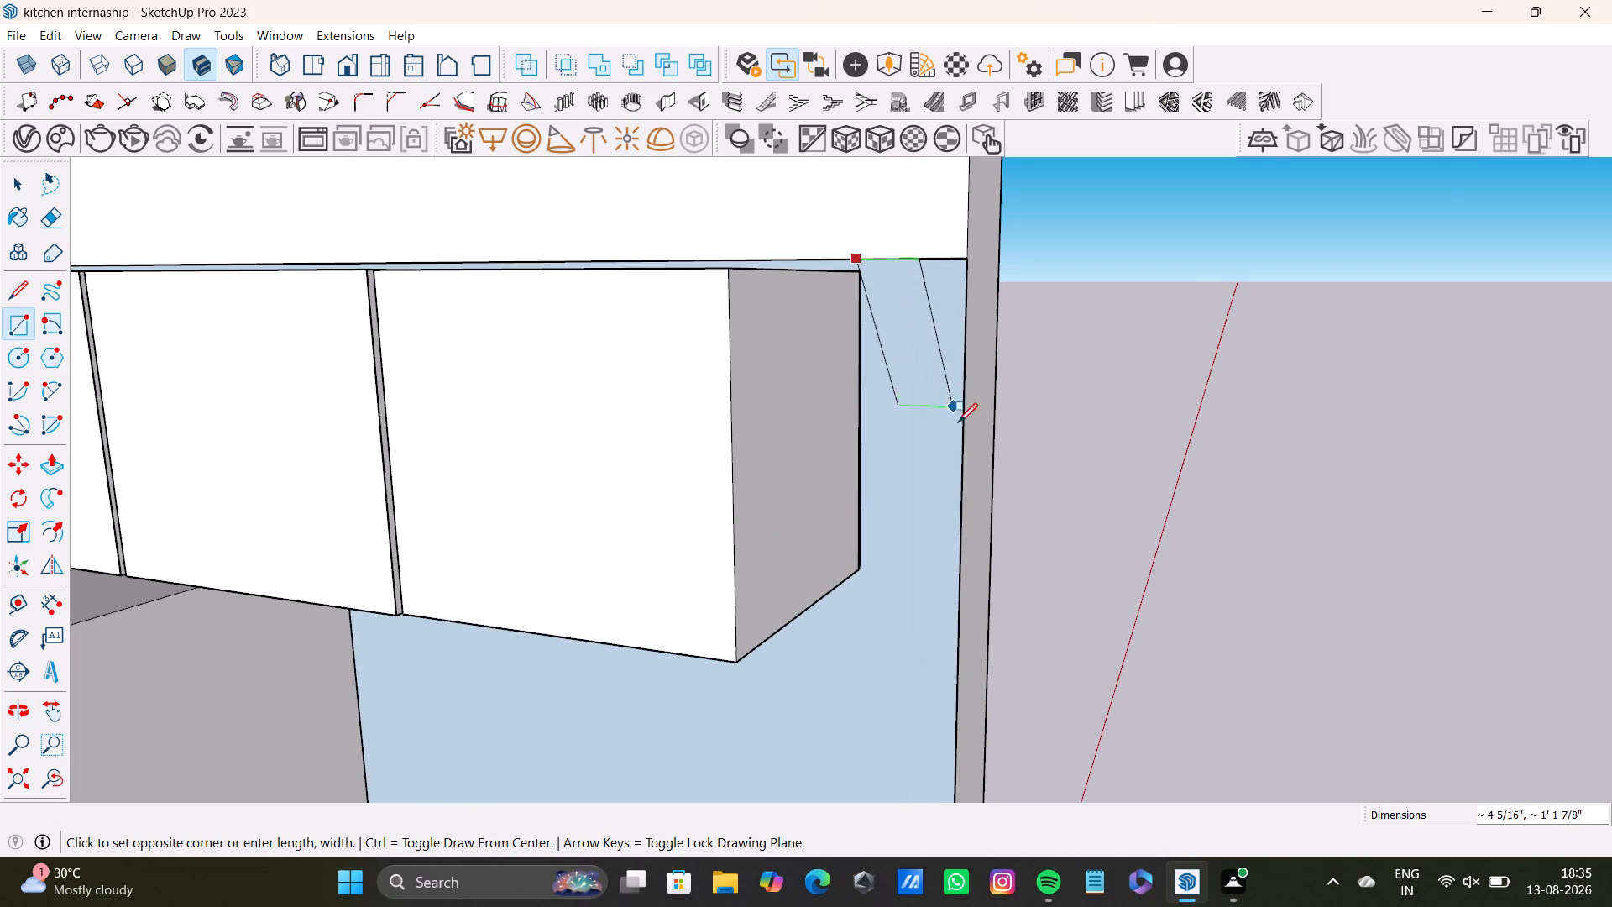
pyautogui.press('Right')
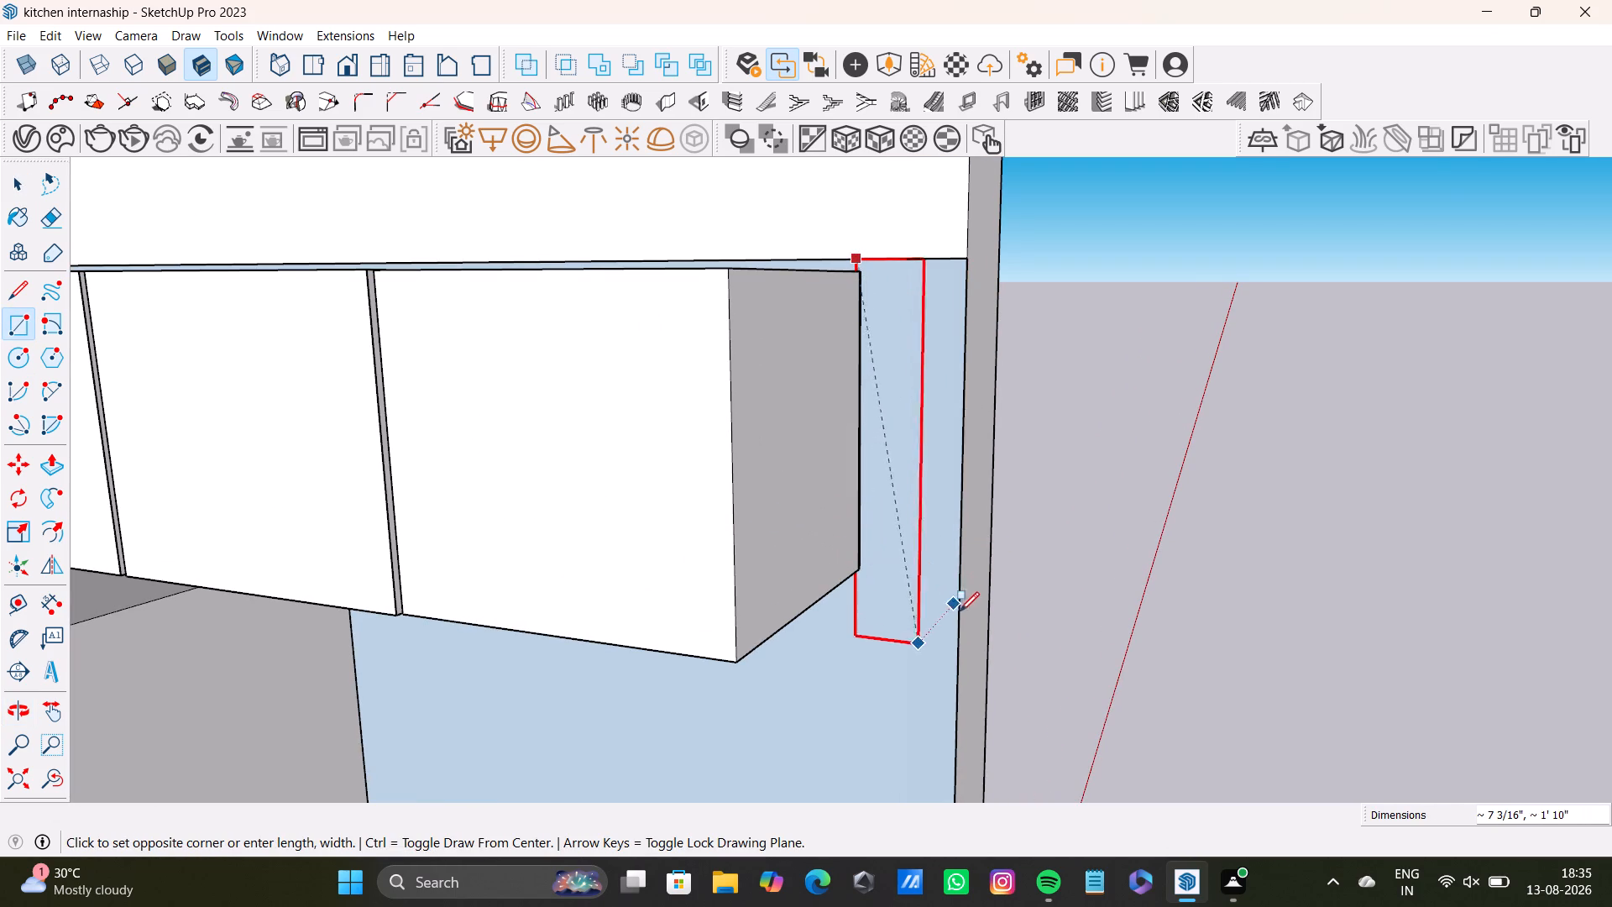
pyautogui.scroll(-2, 962, 632)
pyautogui.keyDown('shift'); pyautogui.moveTo(962, 632); pyautogui.dragTo(1028, 228, button='middle'); pyautogui.keyUp('shift')
pyautogui.scroll(-1, 986, 456)
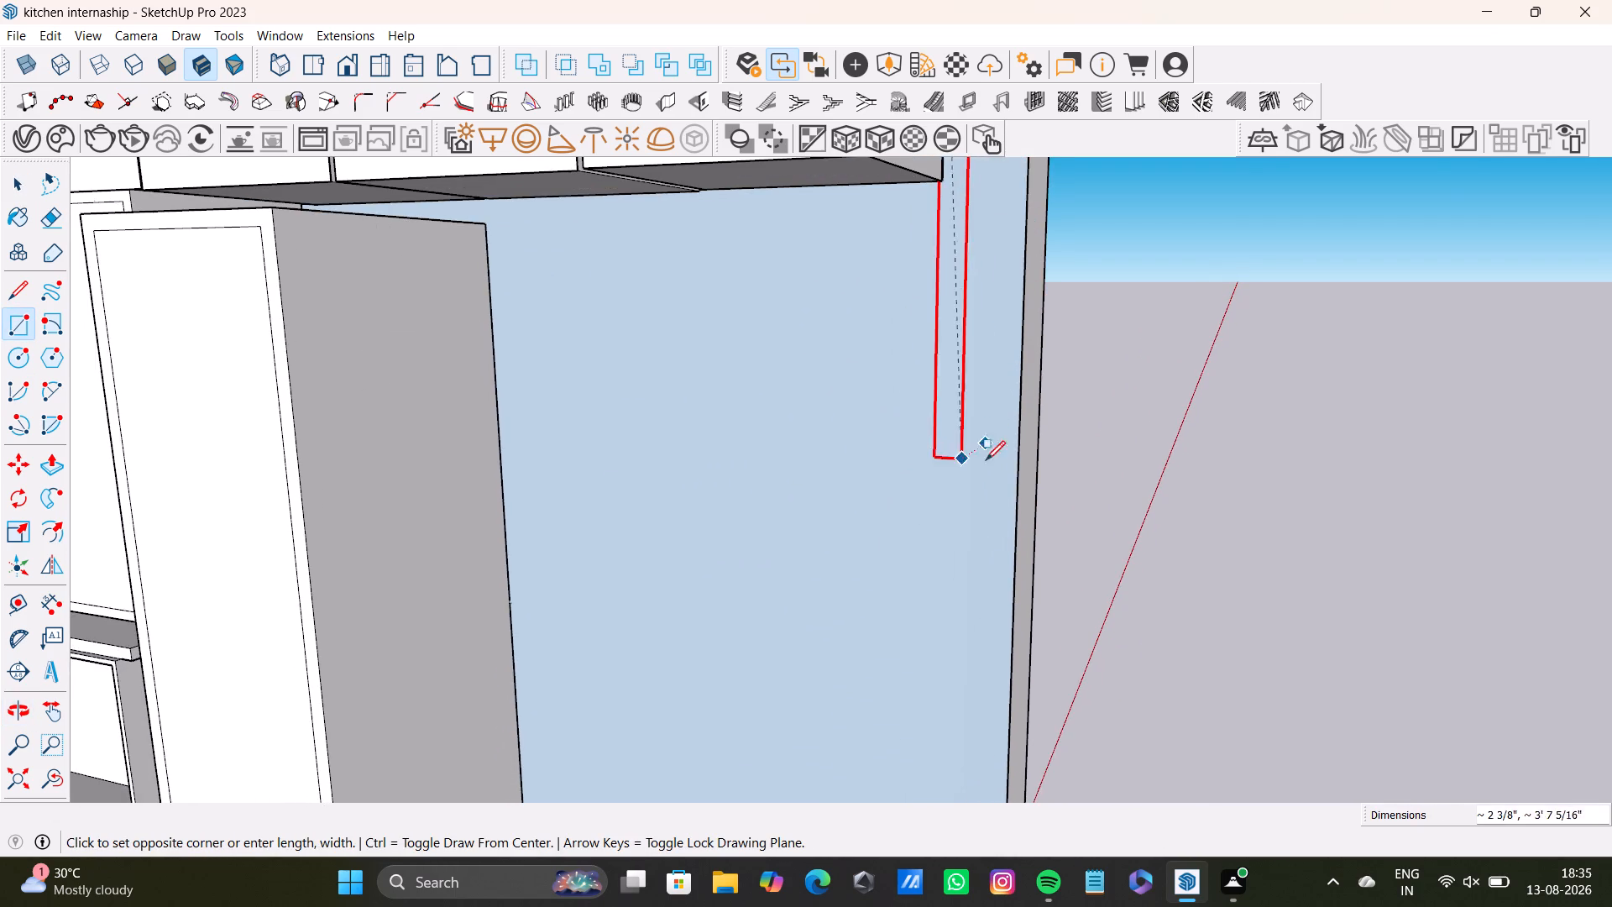
pyautogui.scroll(-4, 986, 460)
pyautogui.moveTo(987, 511); pyautogui.dragTo(1029, 295, button='middle')
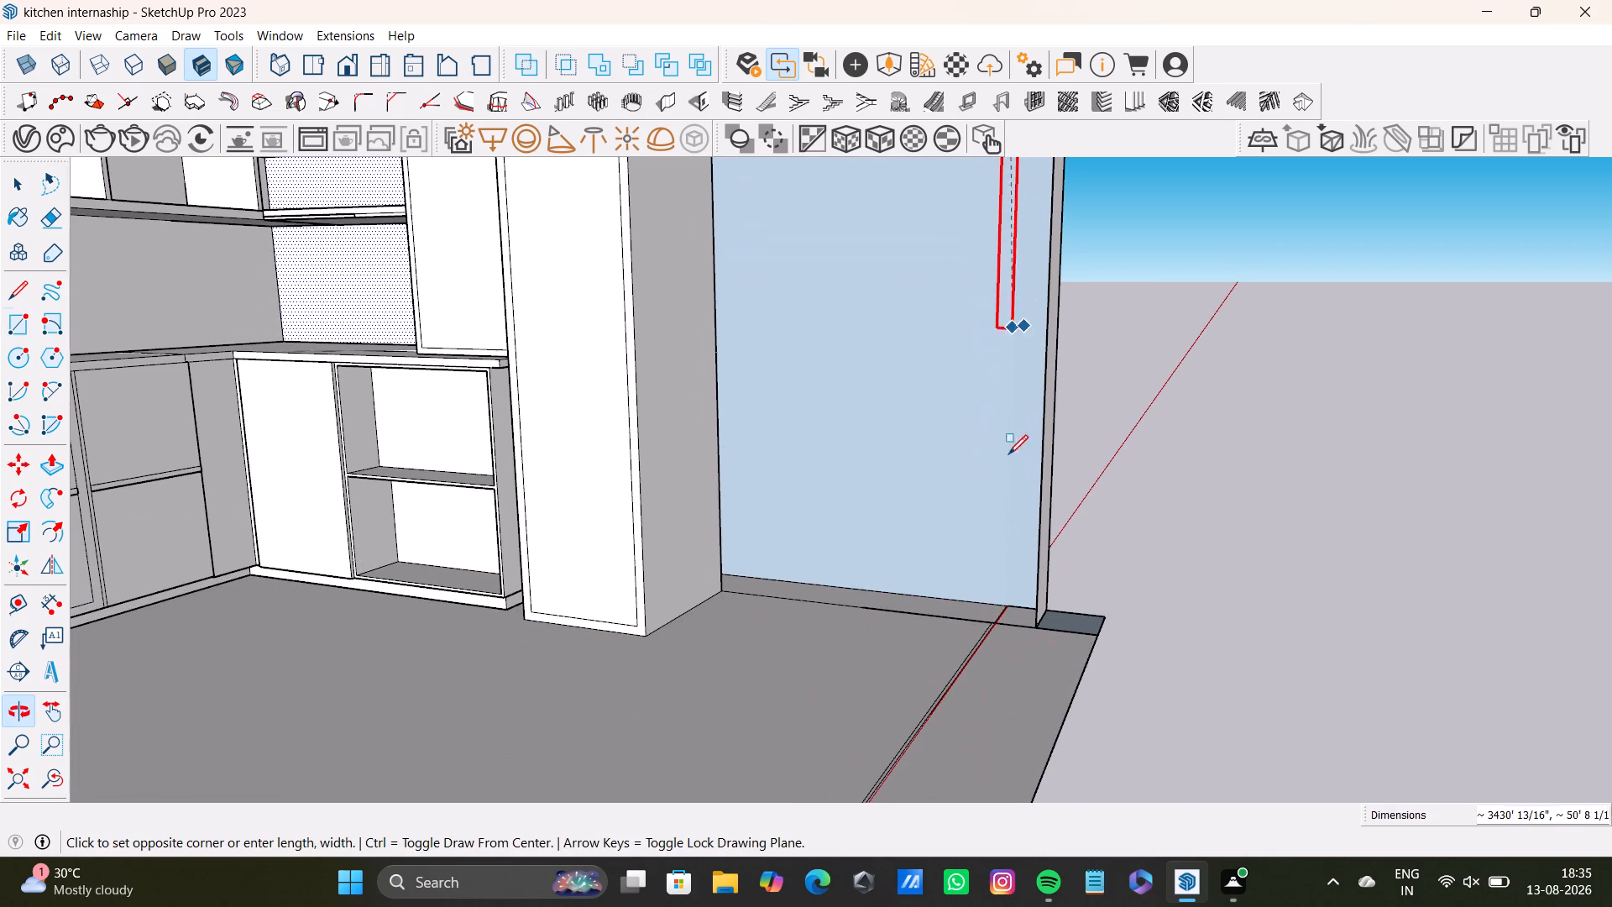
pyautogui.click(1034, 621)
pyautogui.press('space')
# Examine the recessed wall face between the tall unit and the wall end, and its meeting with the upper cabinets.
pyautogui.click(900, 532)
pyautogui.moveTo(919, 533); pyautogui.dragTo(904, 558)
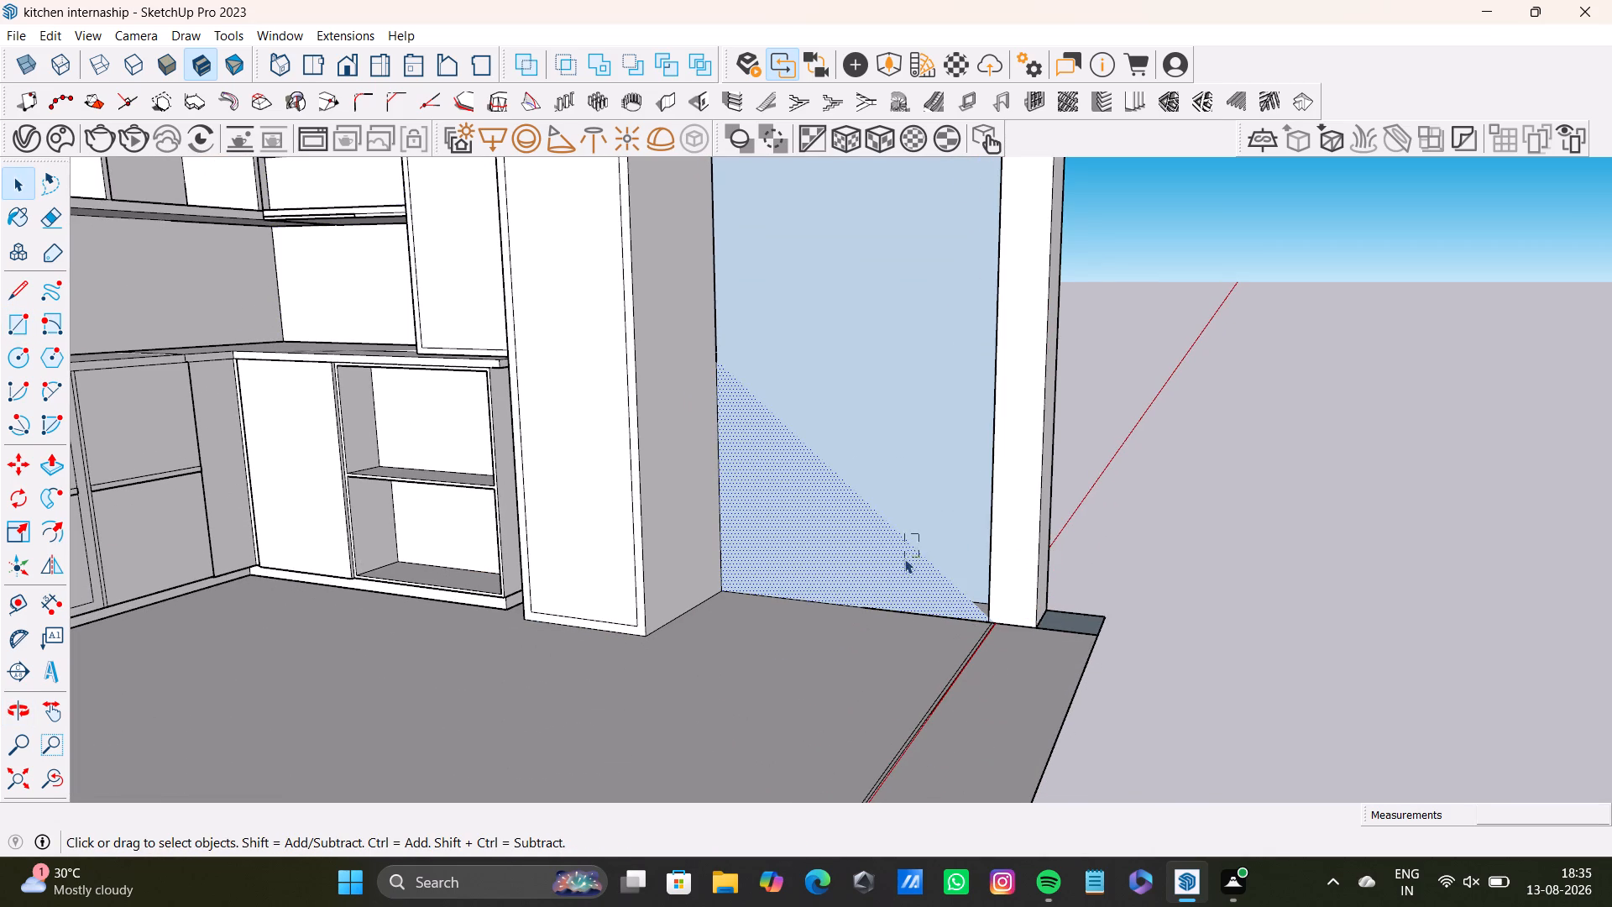
pyautogui.moveTo(904, 558); pyautogui.dragTo(904, 559)
pyautogui.moveTo(925, 514); pyautogui.dragTo(943, 661, button='middle')
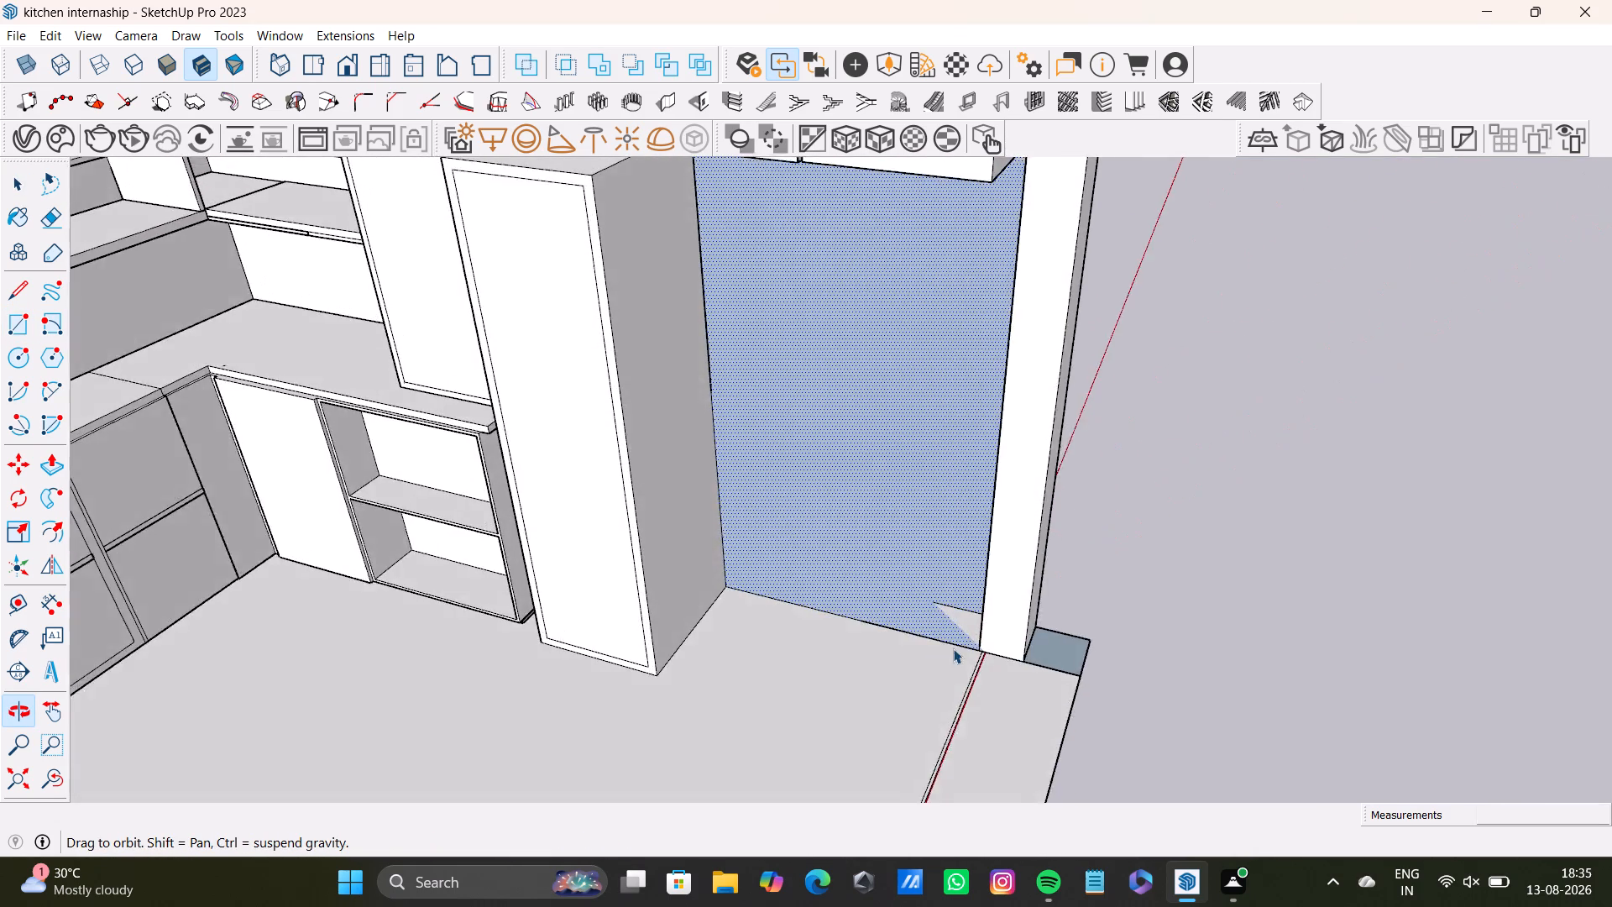
pyautogui.keyDown('shift'); pyautogui.moveTo(927, 473); pyautogui.dragTo(874, 658, button='middle'); pyautogui.keyUp('shift')
pyautogui.moveTo(874, 657); pyautogui.dragTo(981, 320, button='middle')
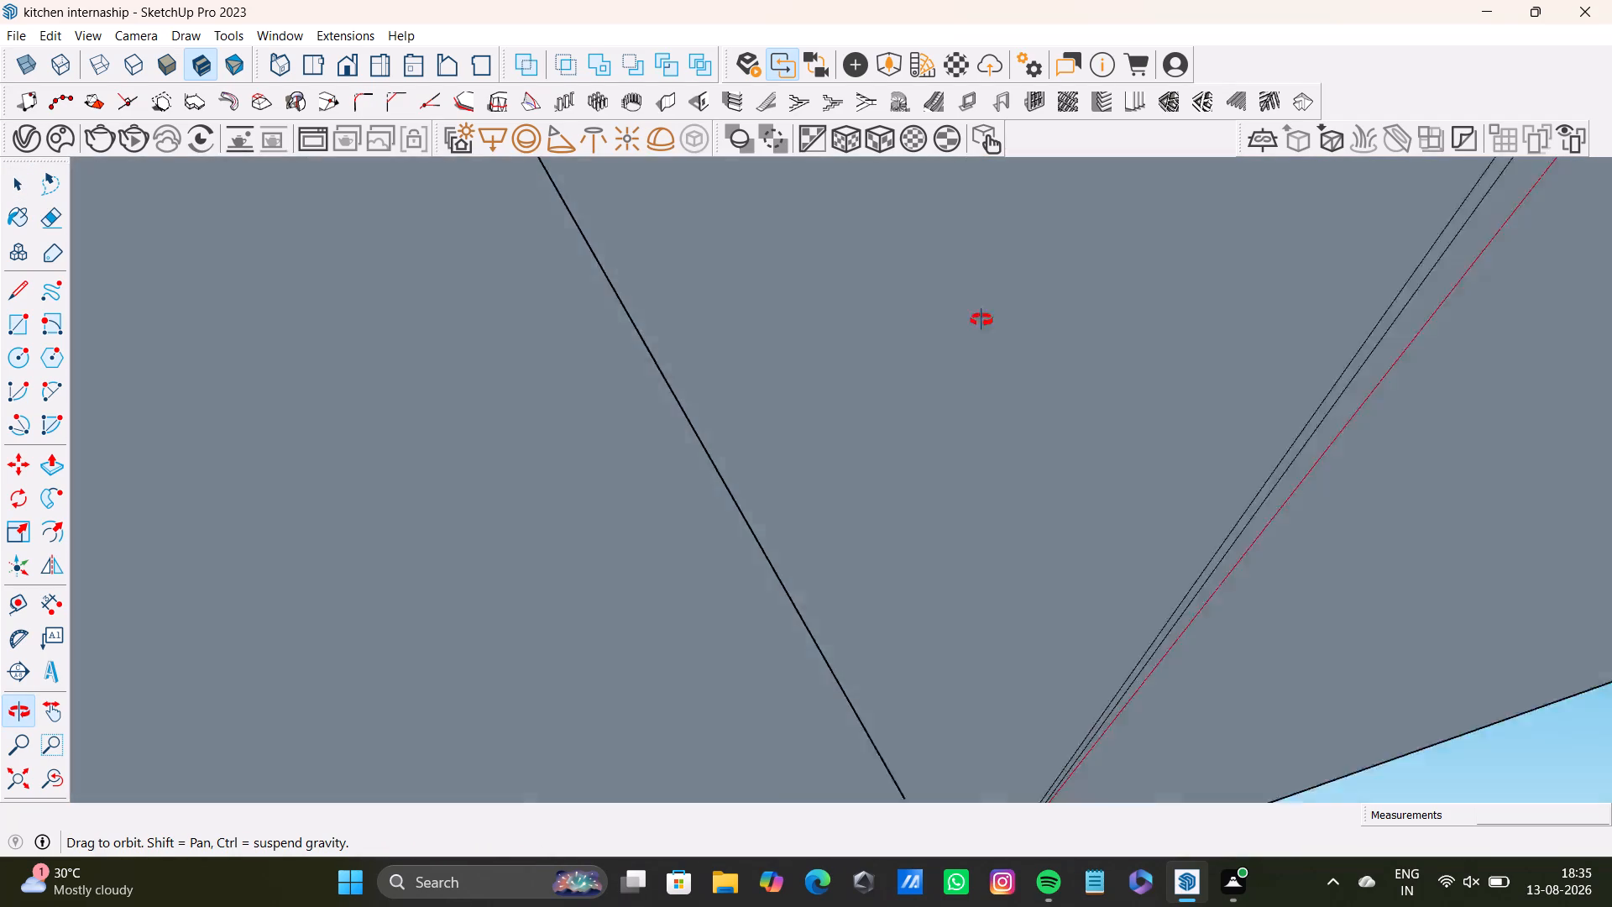
pyautogui.moveTo(981, 320); pyautogui.dragTo(994, 443, button='middle')
pyautogui.scroll(-2, 806, 296)
pyautogui.moveTo(755, 354); pyautogui.dragTo(836, 290, button='middle')
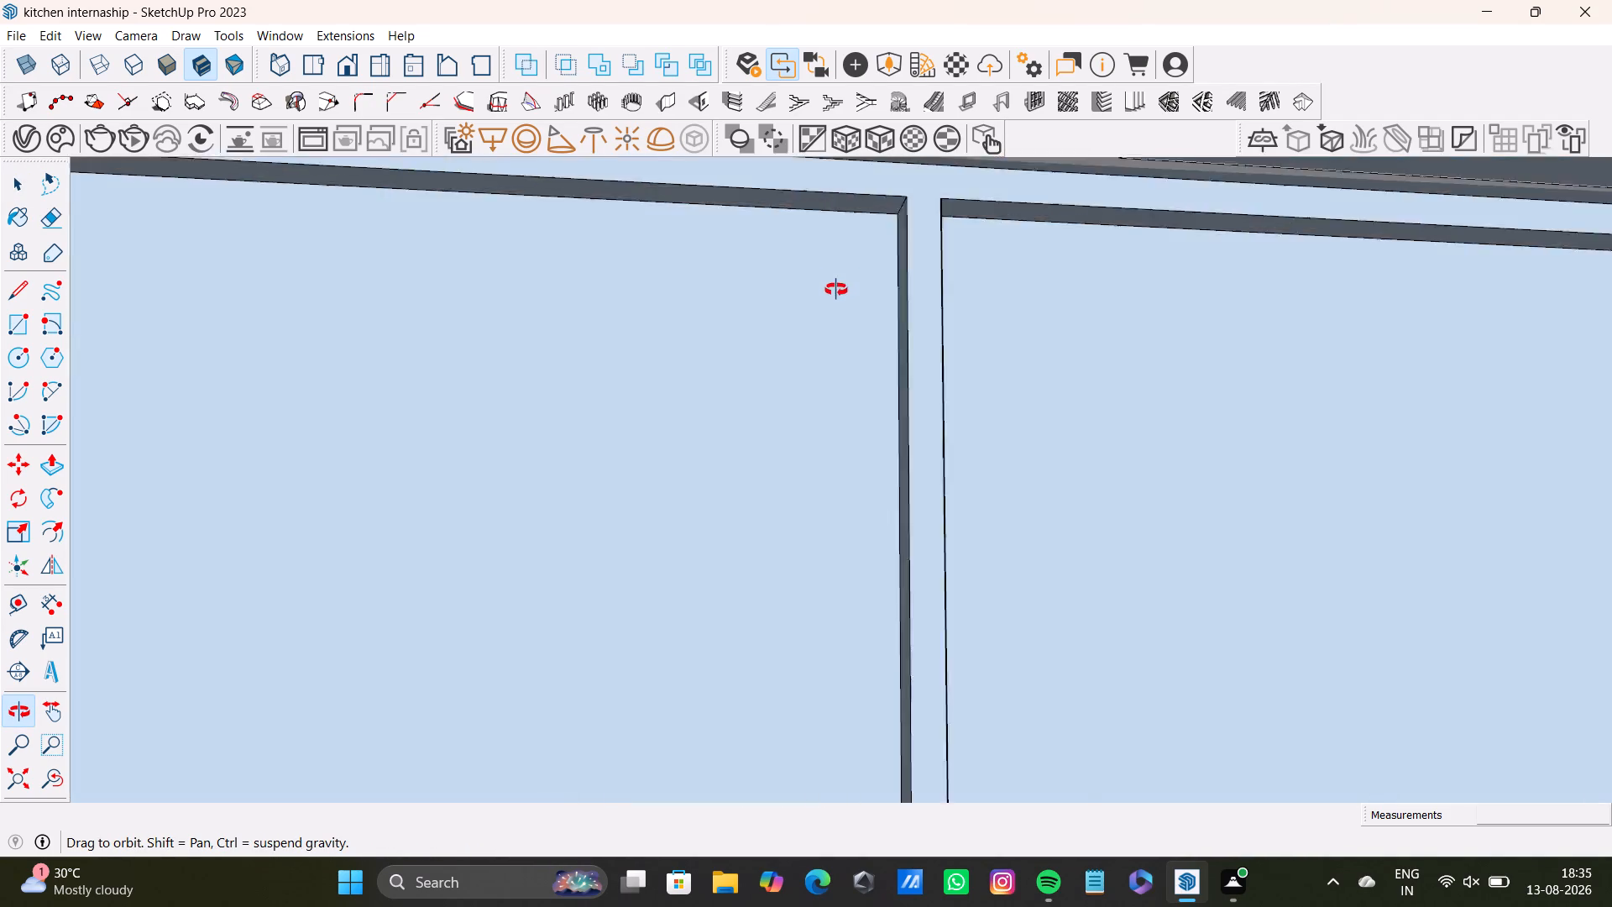
pyautogui.moveTo(836, 290); pyautogui.dragTo(703, 491, button='middle')
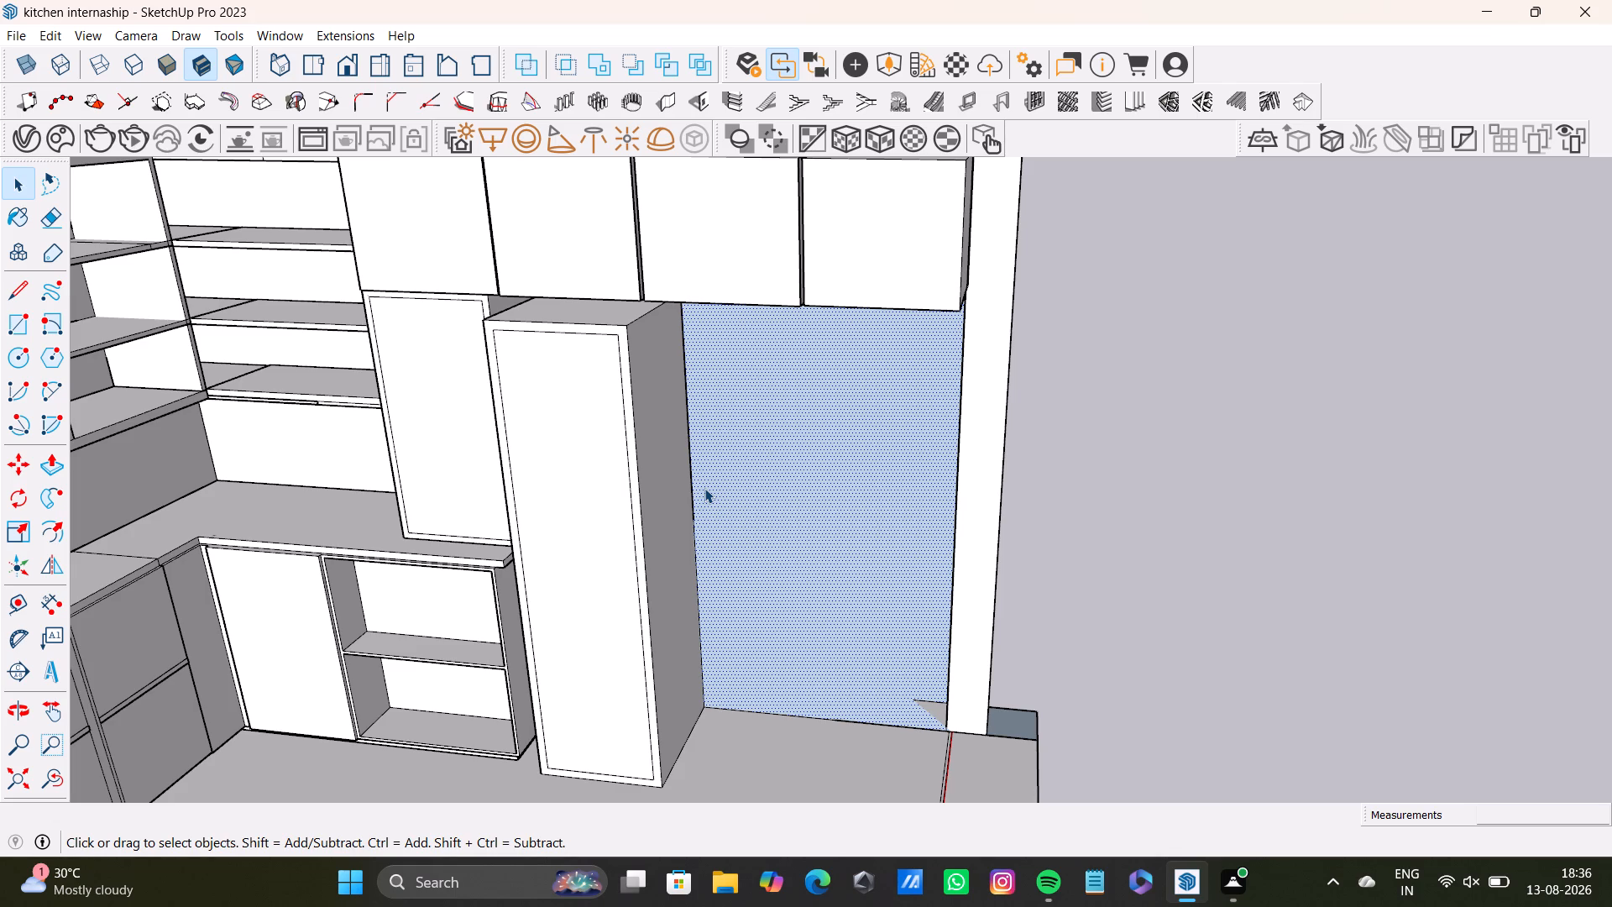
pyautogui.press('space')
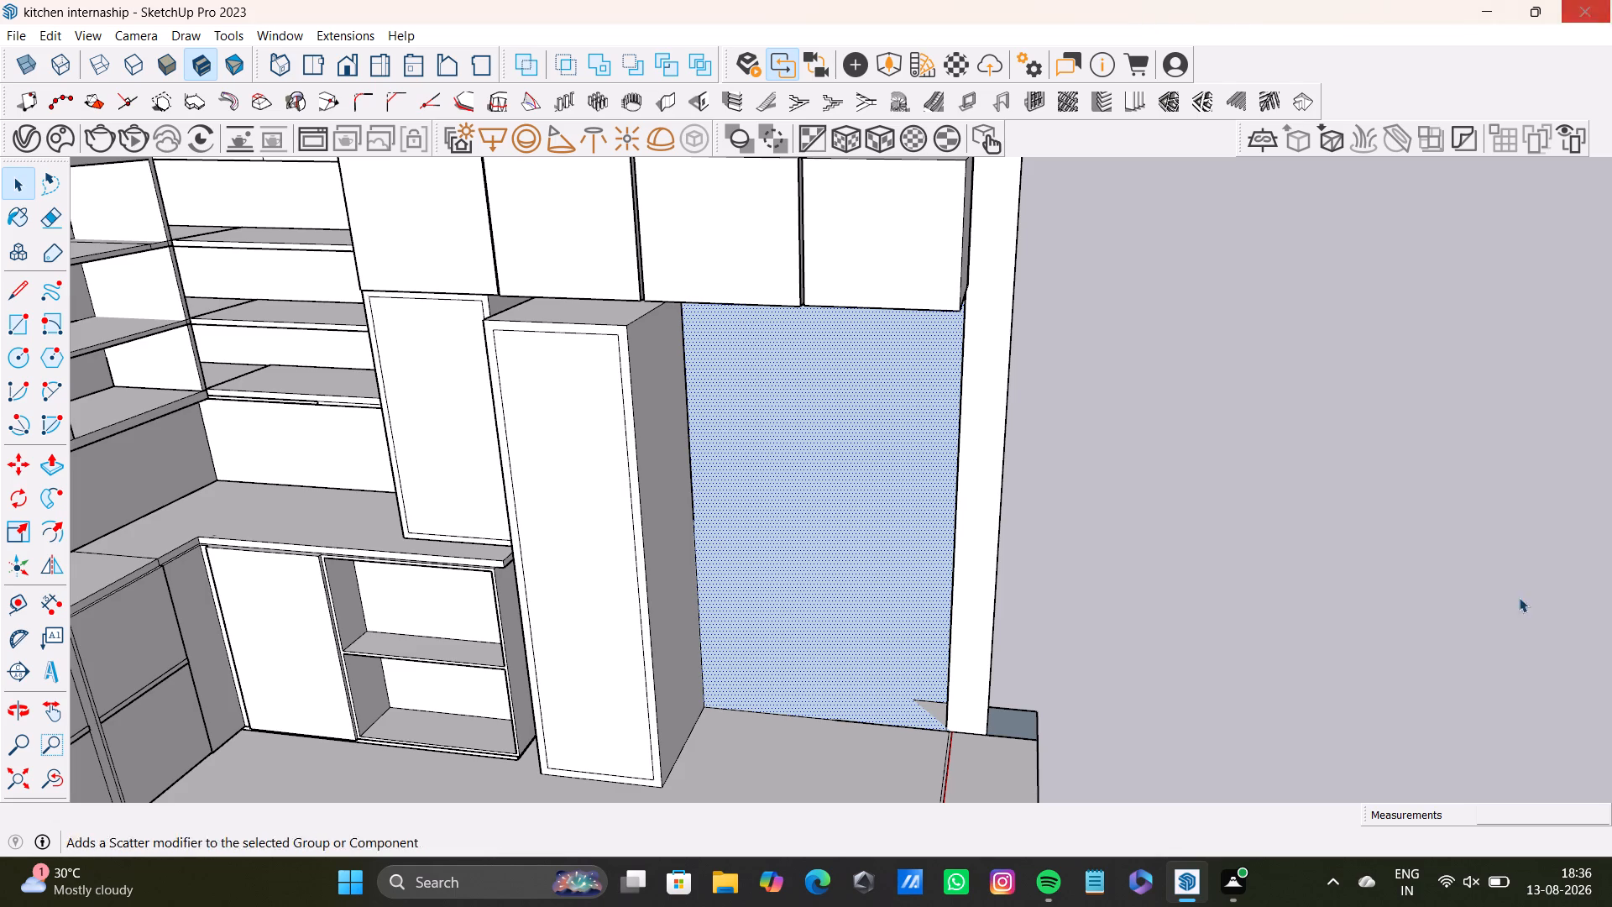
pyautogui.moveTo(953, 619); pyautogui.dragTo(797, 510, button='middle')
pyautogui.moveTo(861, 552); pyautogui.dragTo(759, 536, button='middle')
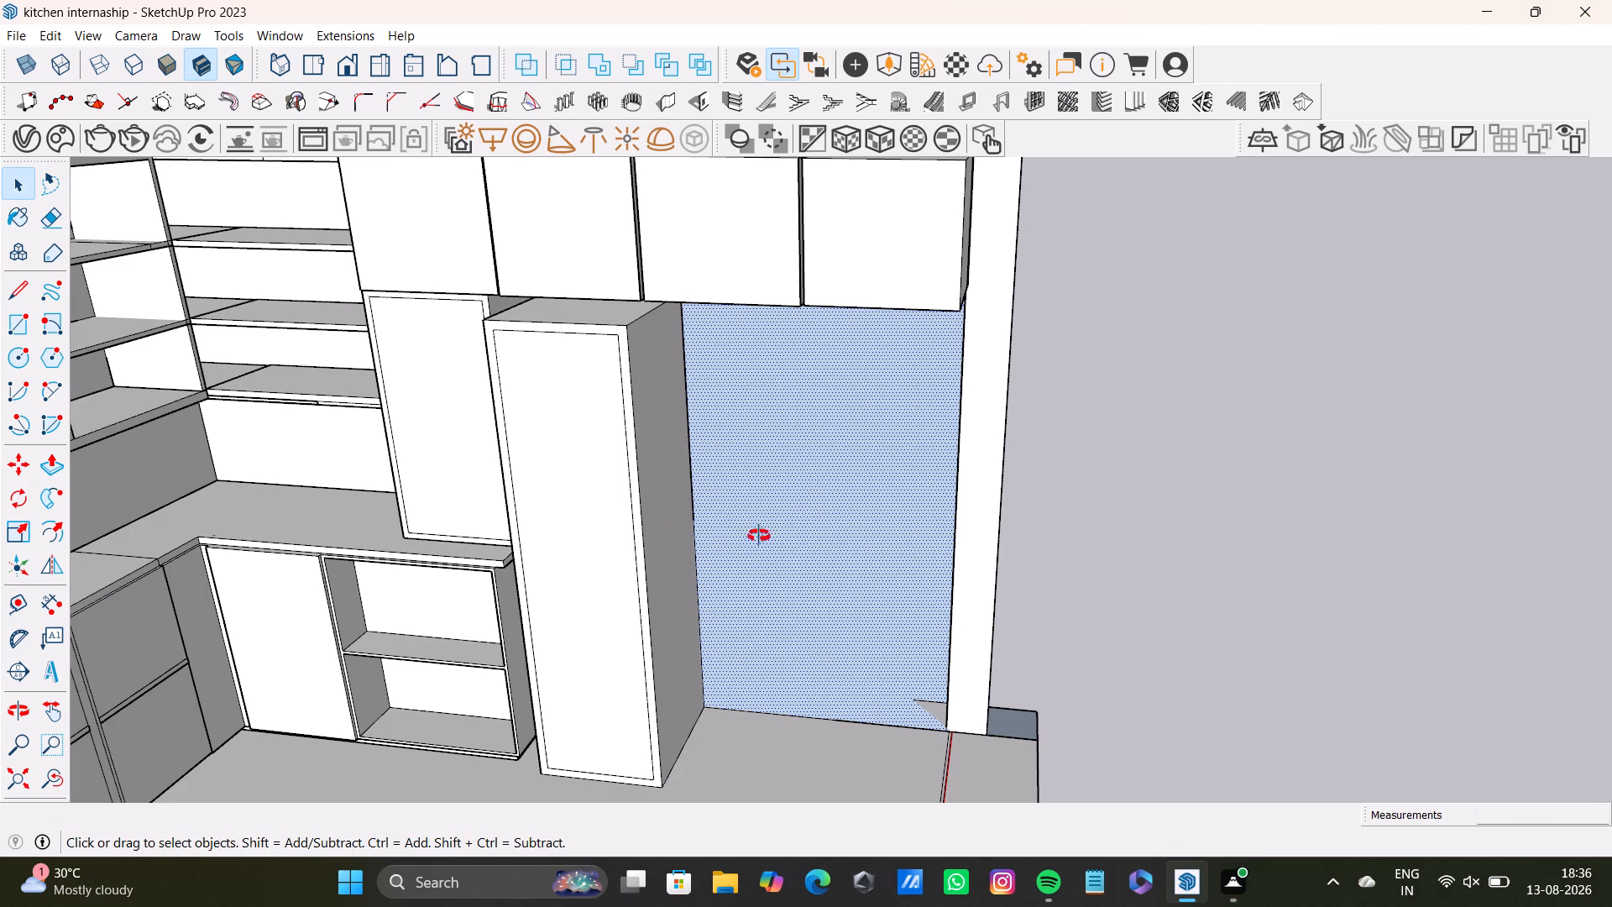
pyautogui.moveTo(759, 536); pyautogui.dragTo(559, 503, button='middle')
pyautogui.moveTo(913, 574); pyautogui.dragTo(693, 441, button='middle')
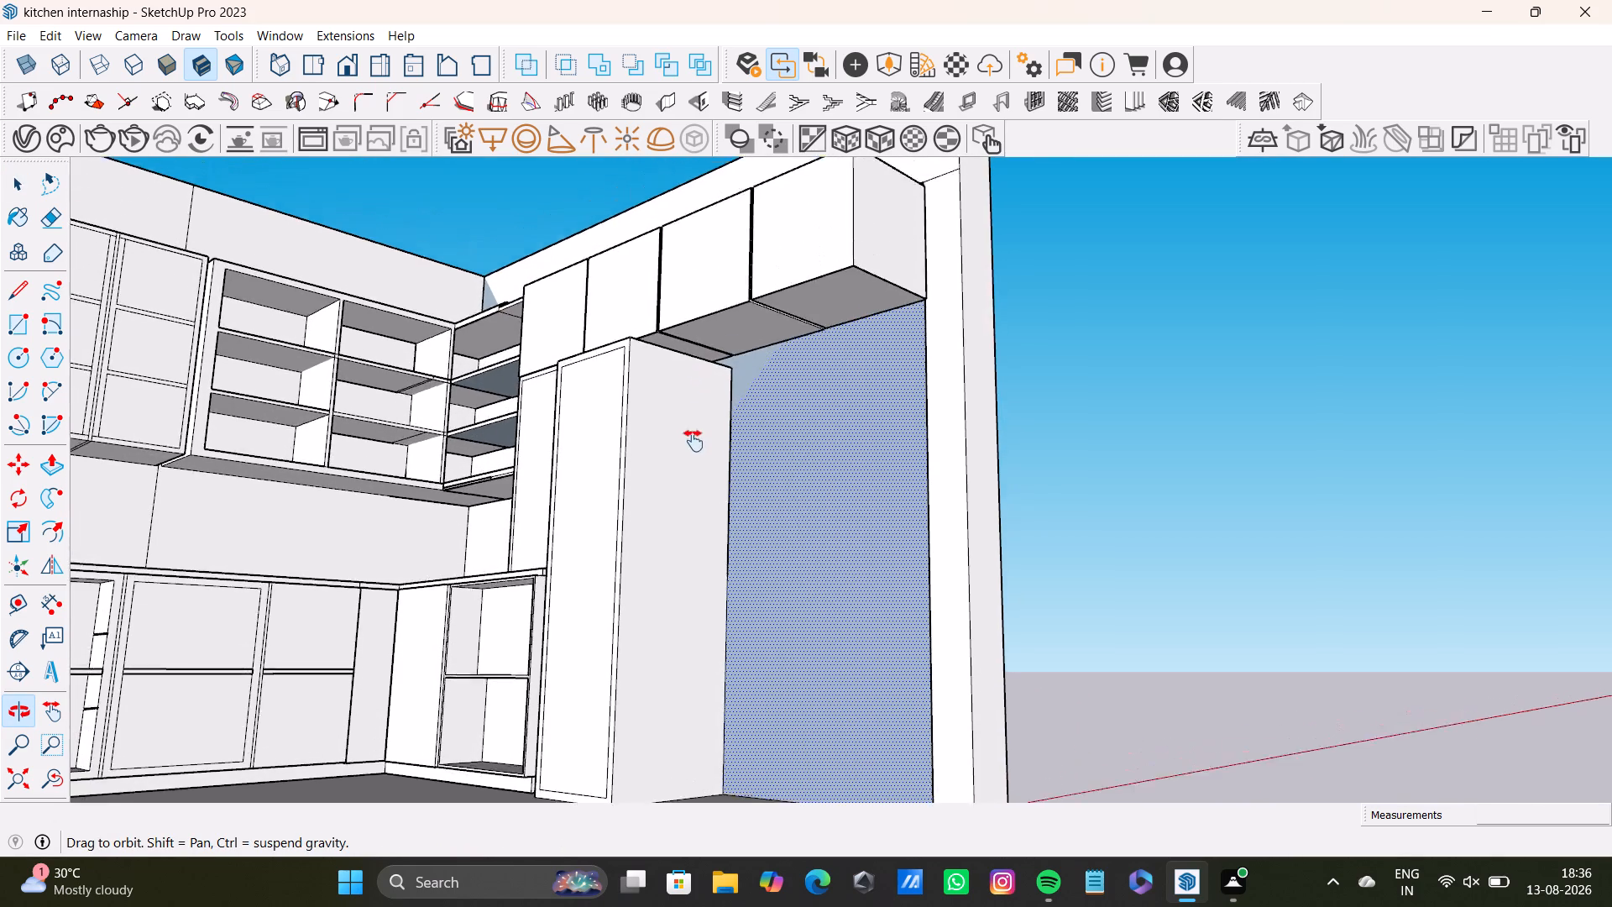
pyautogui.moveTo(693, 441); pyautogui.dragTo(693, 442, button='middle')
pyautogui.scroll(2, 787, 463)
pyautogui.moveTo(787, 463); pyautogui.dragTo(908, 501, button='middle')
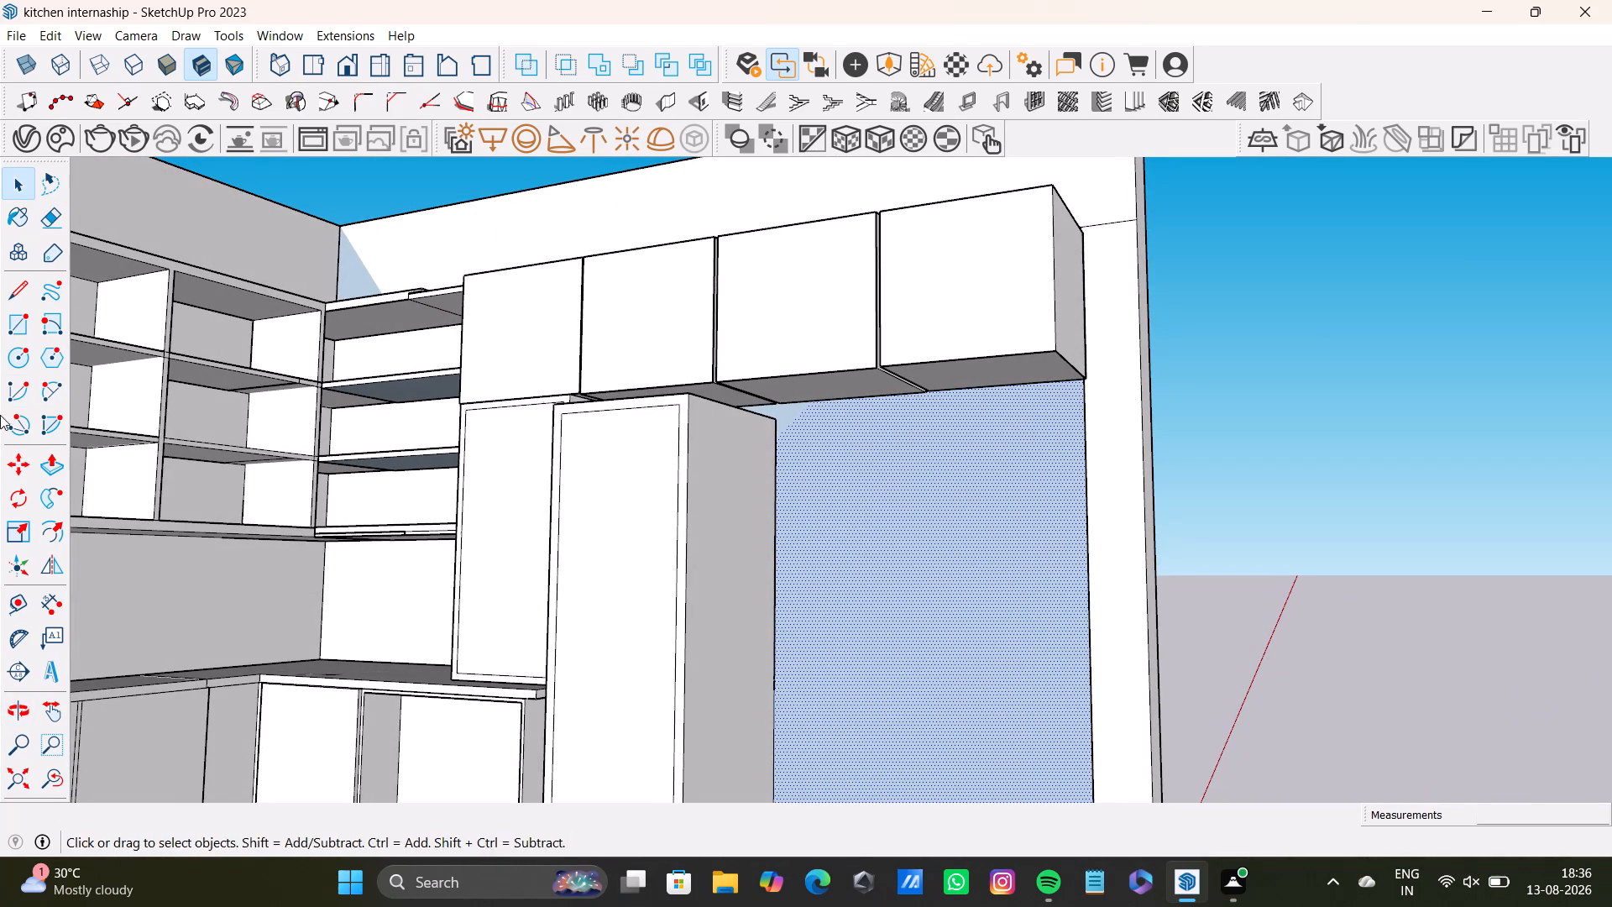
# Cover the narrow gap behind the corner shelves' top with a rectangle about 3' 3 15/16" by 13/16", starting at the wall corner.
pyautogui.moveTo(274, 438); pyautogui.dragTo(306, 659, button='middle')
pyautogui.scroll(6, 354, 366)
pyautogui.moveTo(389, 280); pyautogui.dragTo(432, 591, button='middle')
pyautogui.scroll(7, 339, 389)
pyautogui.moveTo(348, 471); pyautogui.dragTo(425, 417, button='middle')
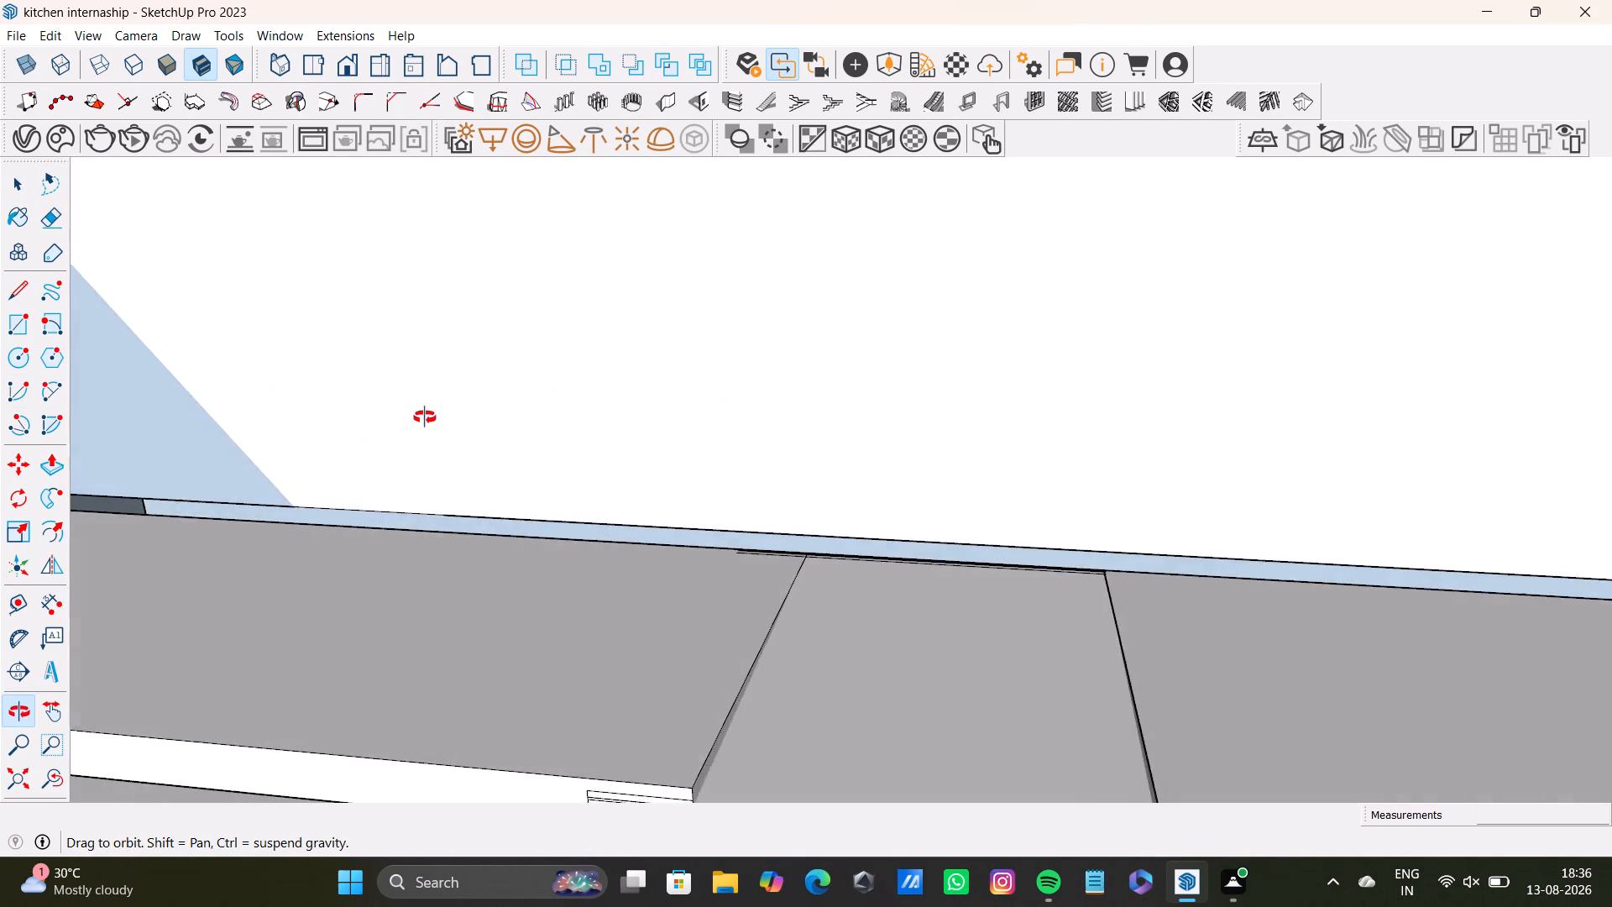
pyautogui.moveTo(425, 417); pyautogui.dragTo(528, 499, button='middle')
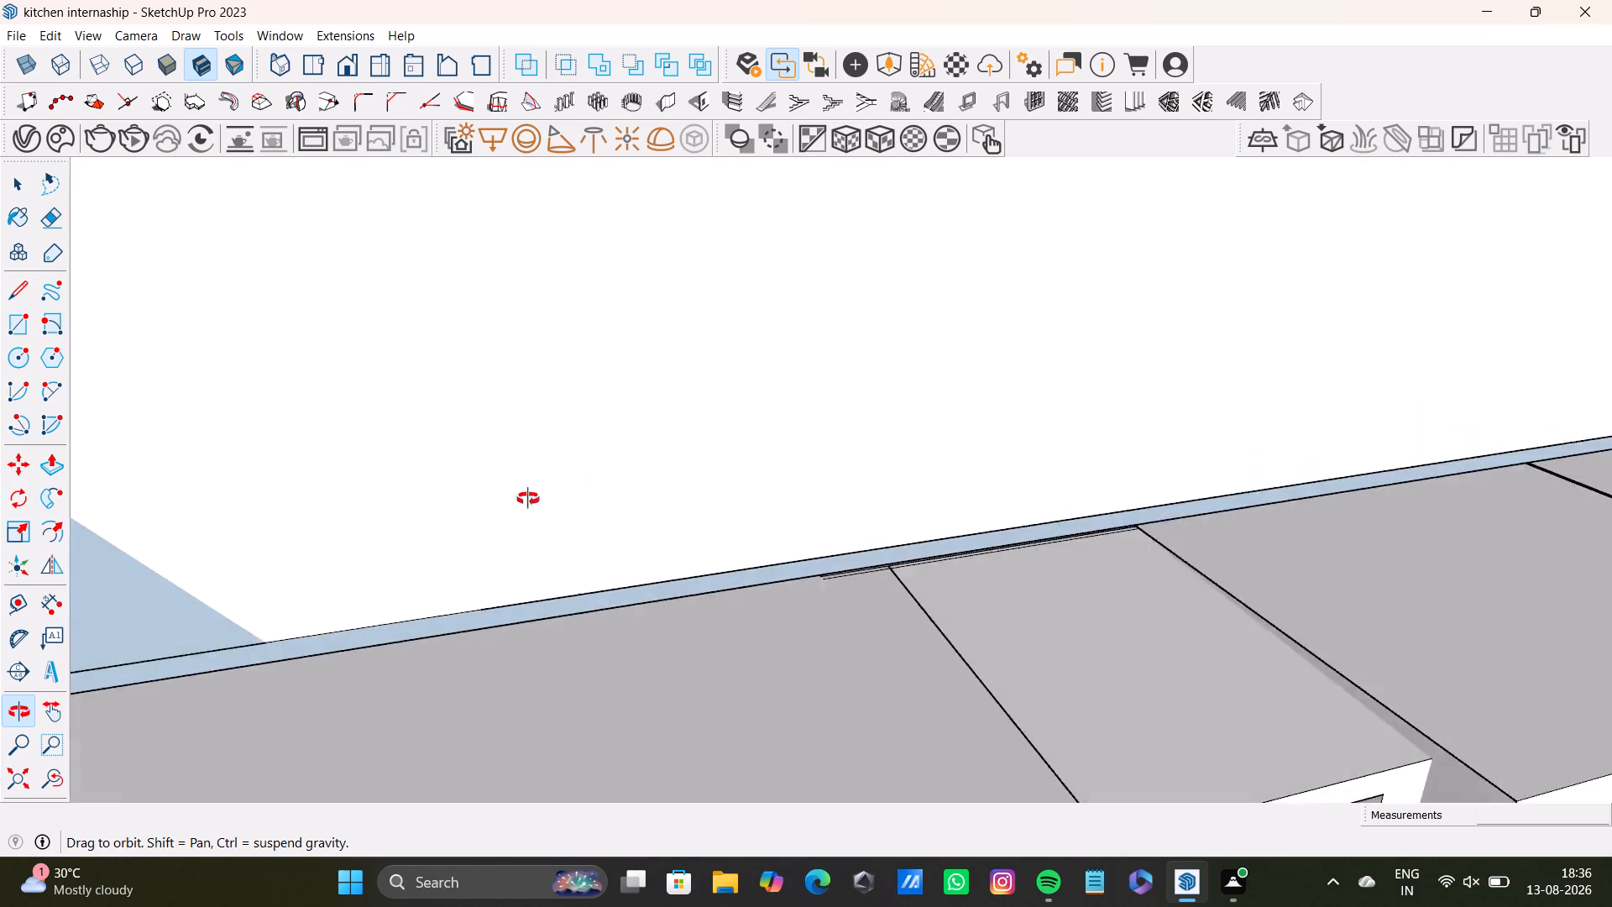
pyautogui.moveTo(528, 499); pyautogui.dragTo(505, 511, button='middle')
pyautogui.scroll(-7, 484, 536)
pyautogui.moveTo(483, 544); pyautogui.dragTo(678, 509, button='middle')
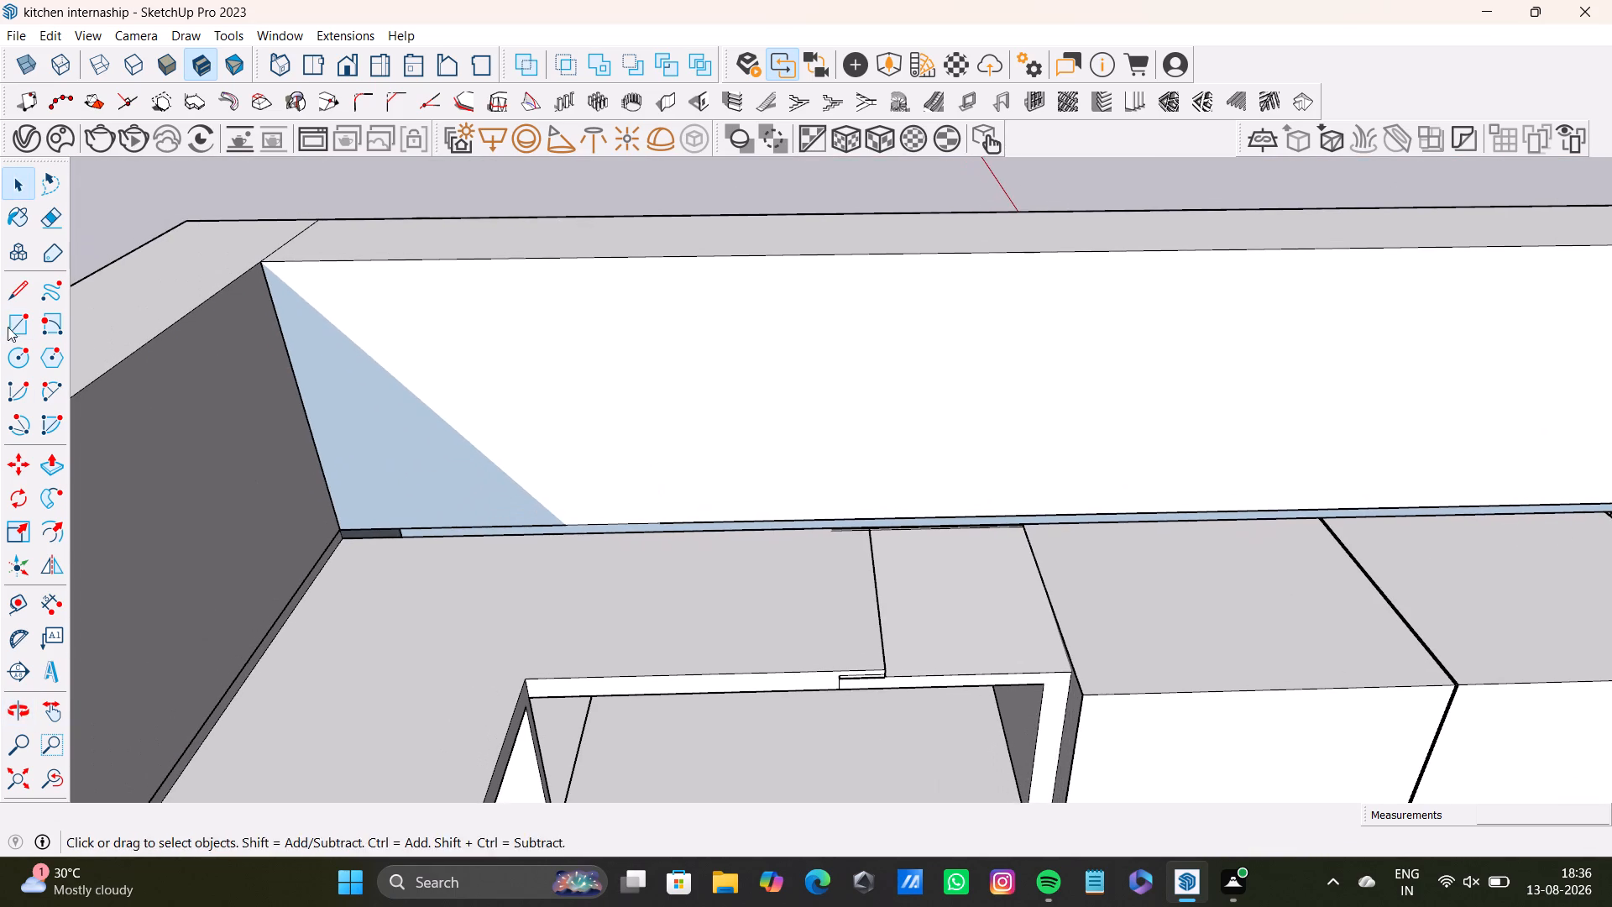
pyautogui.click(12, 323)
pyautogui.scroll(4, 194, 451)
pyautogui.click(385, 549)
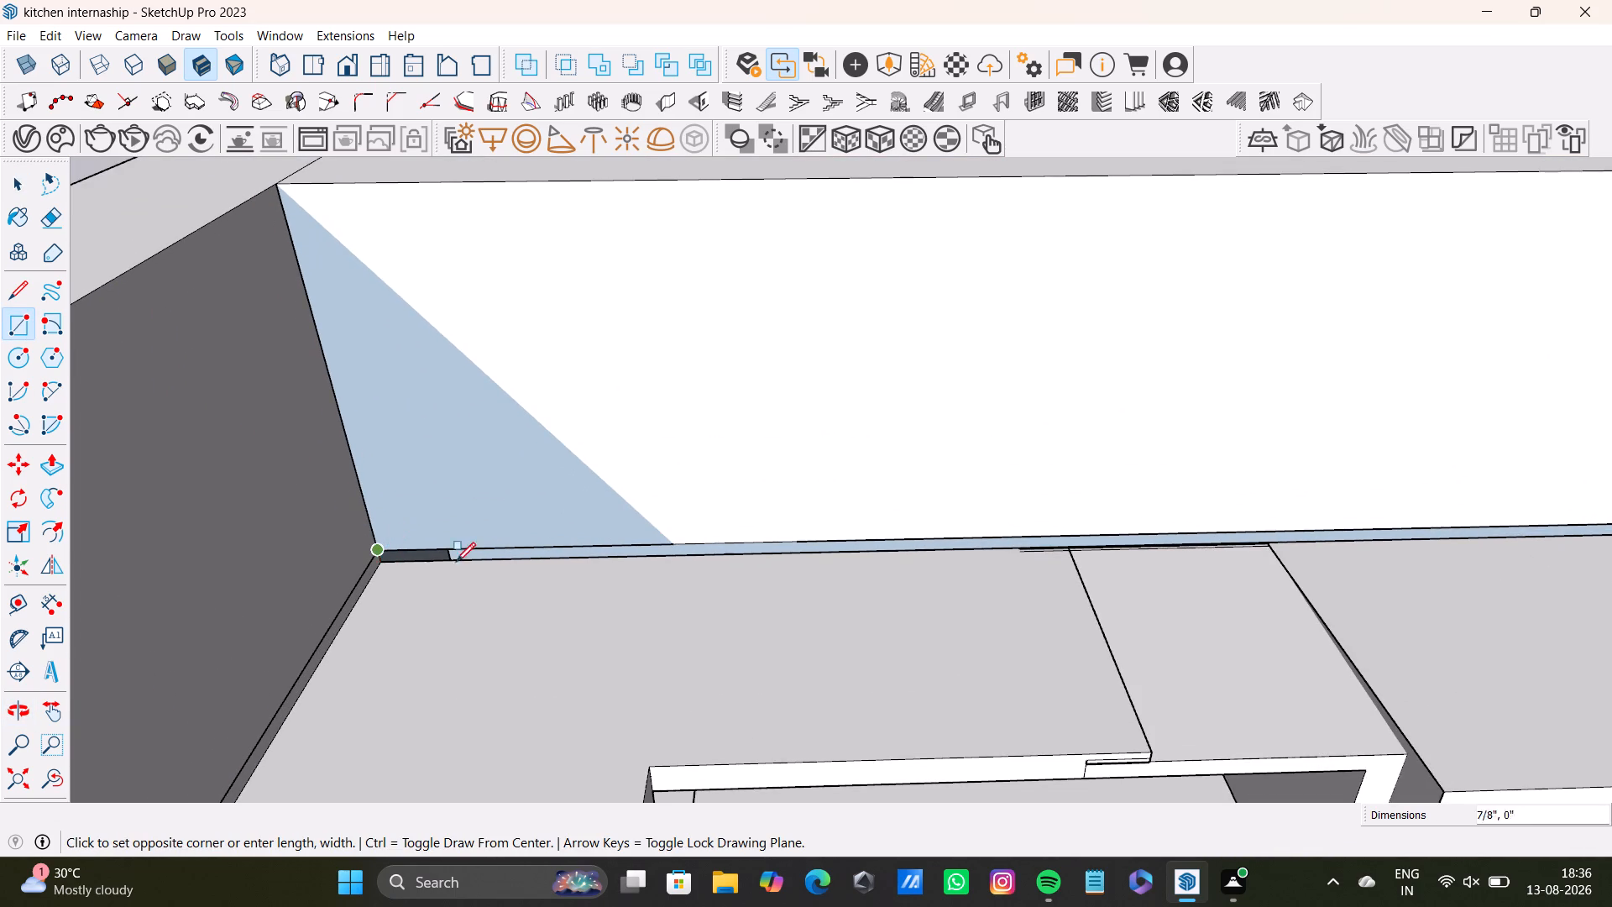
pyautogui.click(1108, 546)
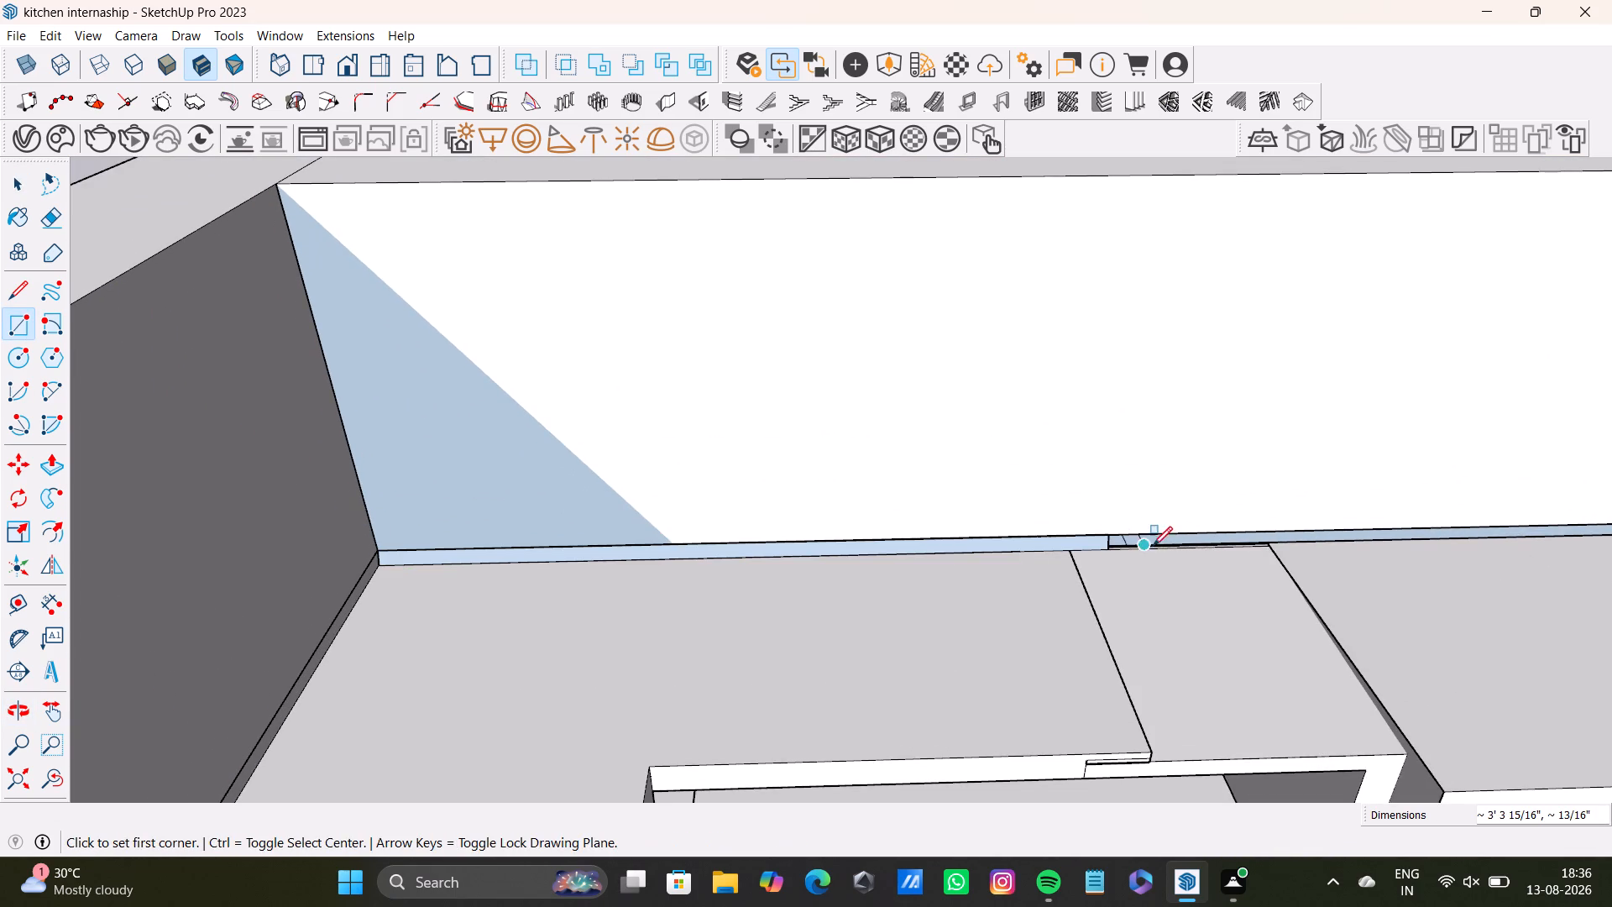
# Reverse the face of the new strip behind the corner shelves' top.
pyautogui.moveTo(1175, 546); pyautogui.dragTo(1023, 504, button='middle')
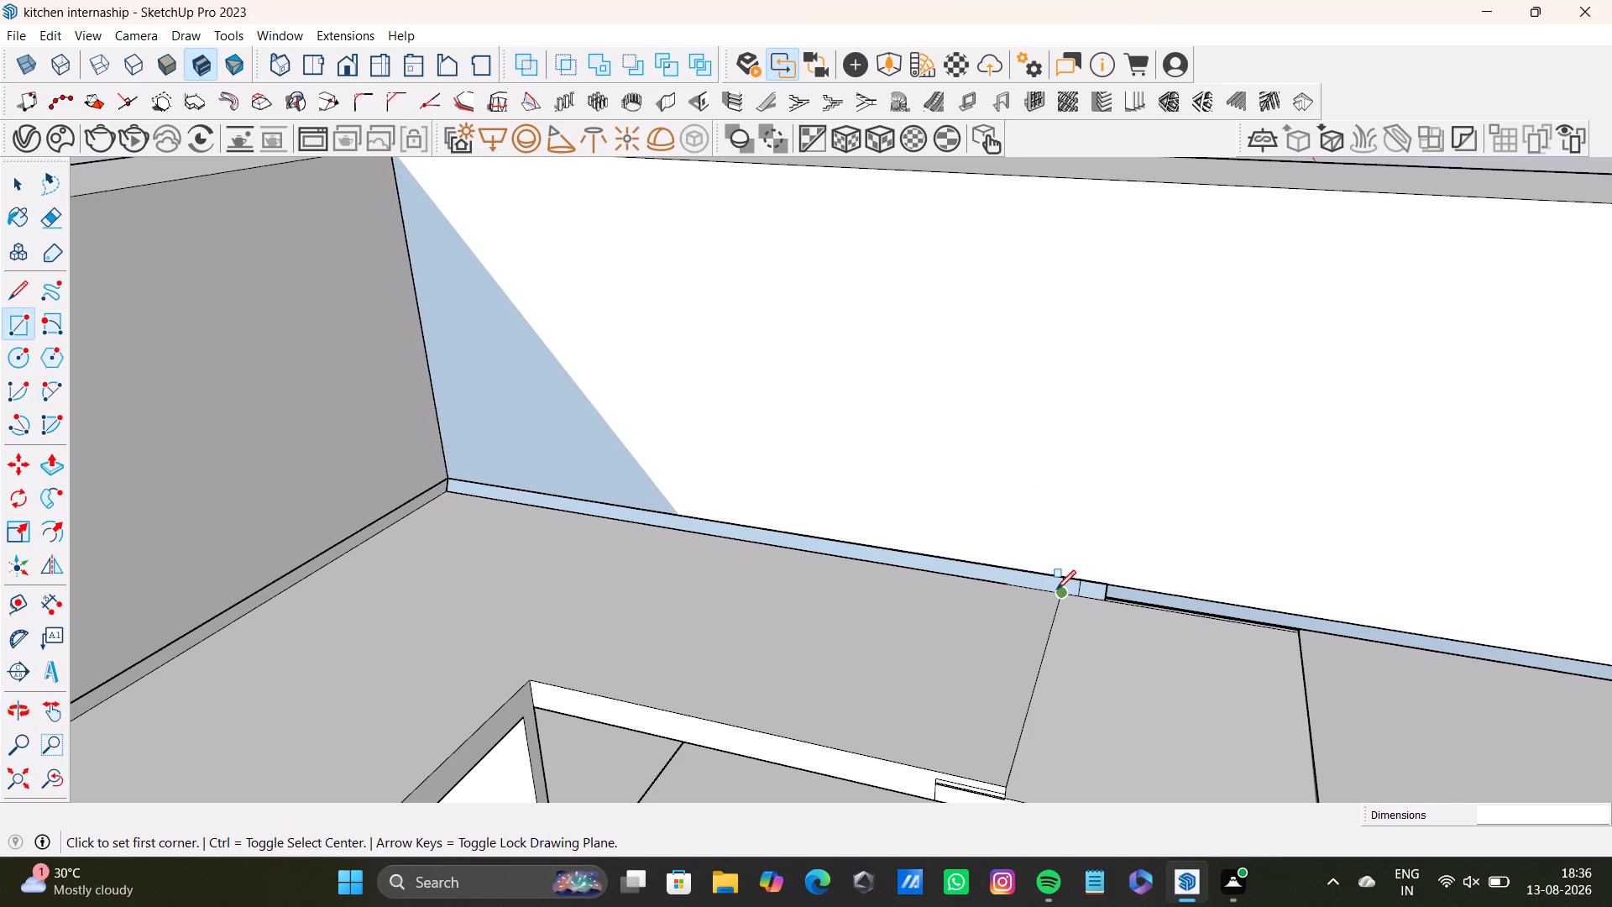
pyautogui.press('space')
pyautogui.rightClick(1060, 590)
pyautogui.rightClick(1060, 590)
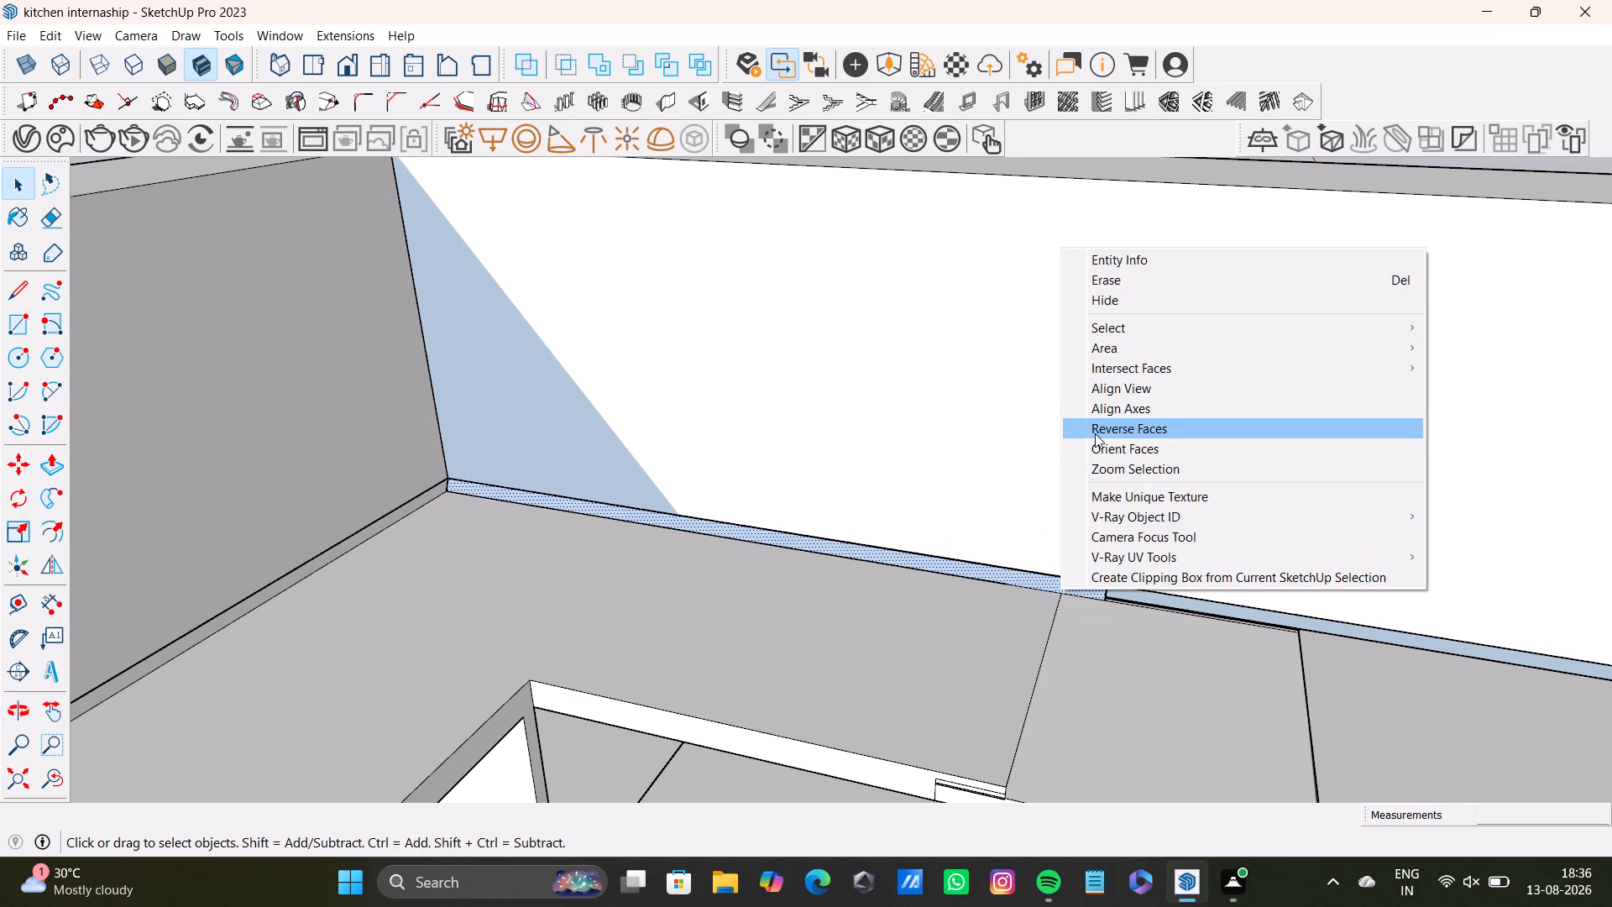
pyautogui.click(1095, 433)
# Continue the gap cover behind the upper cabinets with a rectangle about 3' 3 1/16" by 3/4", starting at the first strip's end.
pyautogui.keyDown('shift'); pyautogui.moveTo(1004, 634); pyautogui.dragTo(479, 503, button='middle'); pyautogui.keyUp('shift')
pyautogui.moveTo(601, 567); pyautogui.dragTo(835, 633, button='middle')
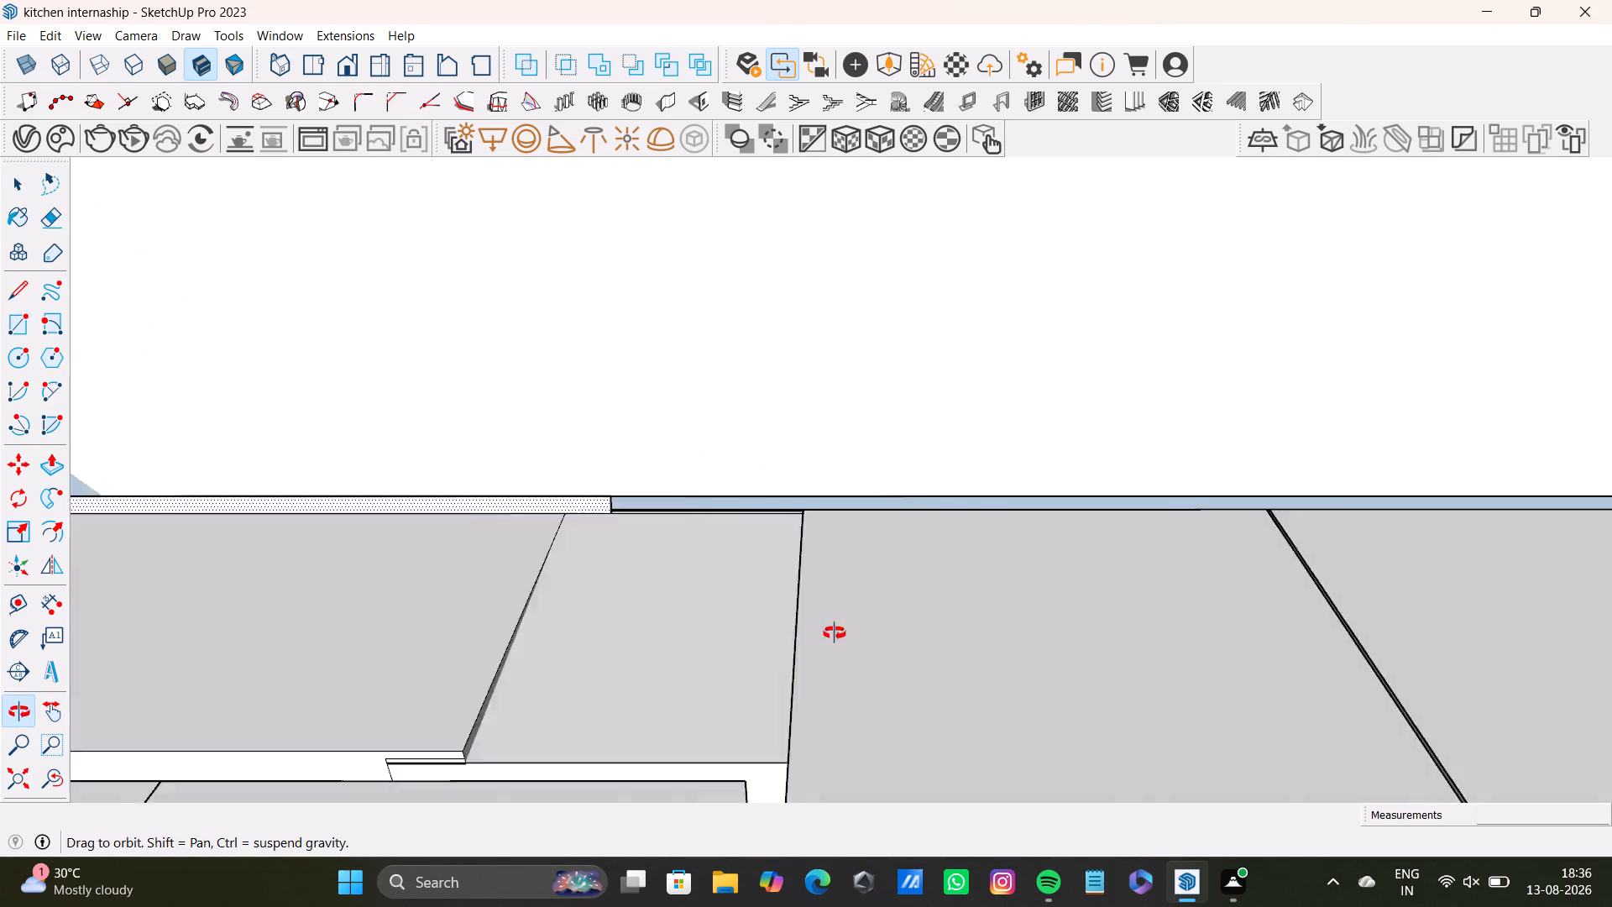
pyautogui.moveTo(835, 633); pyautogui.dragTo(865, 635, button='middle')
pyautogui.keyDown('shift'); pyautogui.moveTo(868, 608); pyautogui.dragTo(457, 546, button='middle'); pyautogui.keyUp('shift')
pyautogui.moveTo(590, 556); pyautogui.dragTo(389, 598, button='middle')
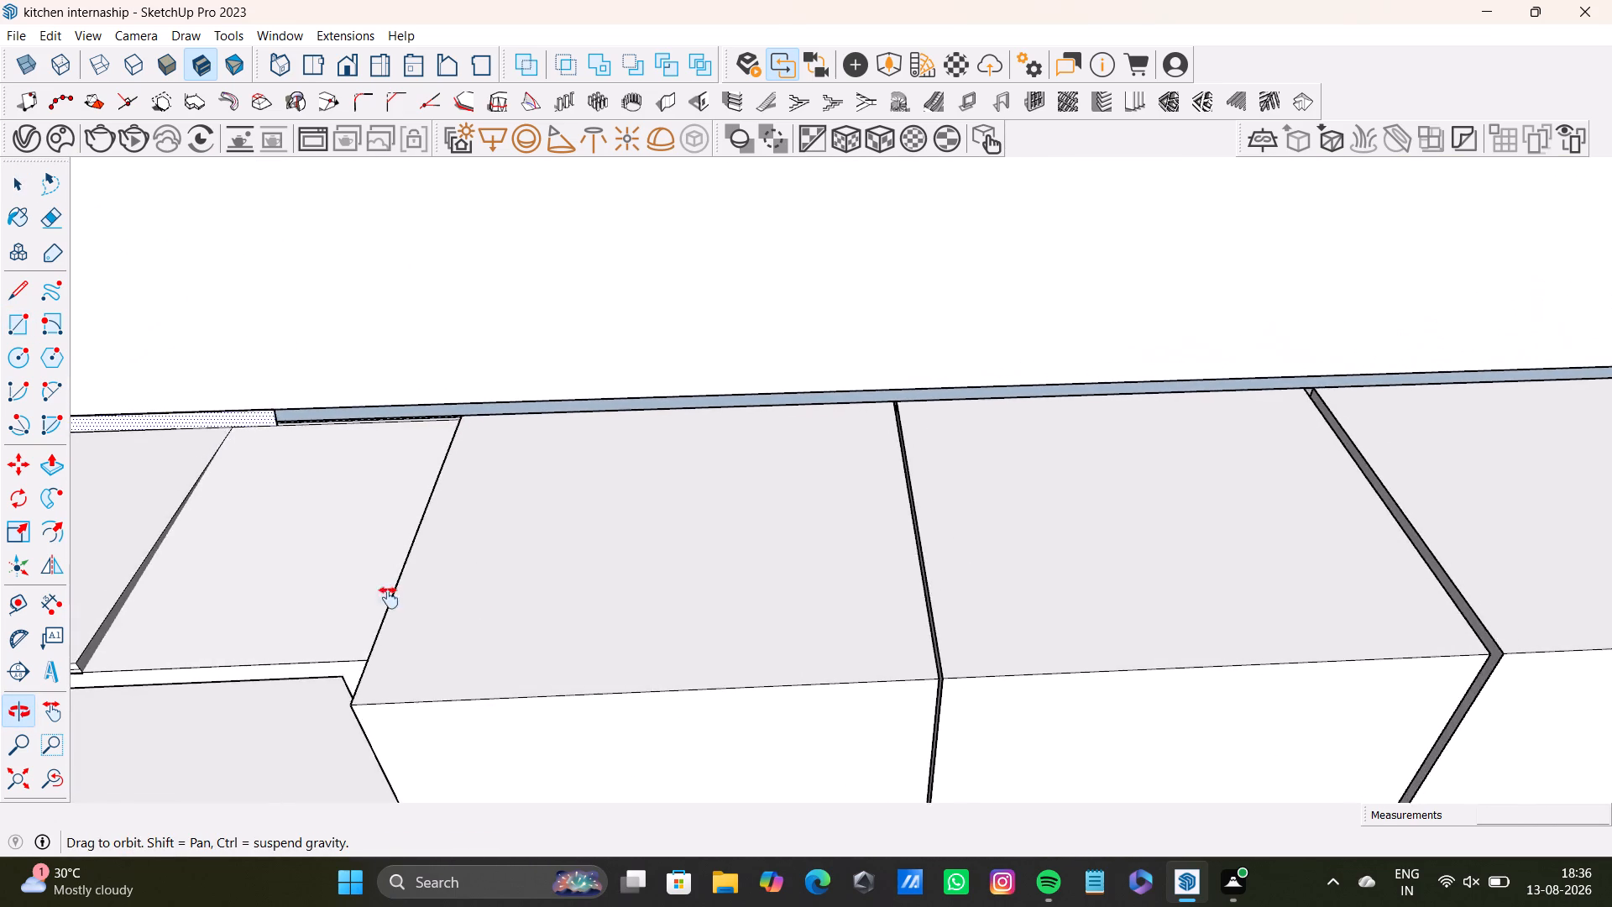
pyautogui.moveTo(389, 598); pyautogui.dragTo(299, 608, button='middle')
pyautogui.click(21, 322)
pyautogui.scroll(3, 138, 391)
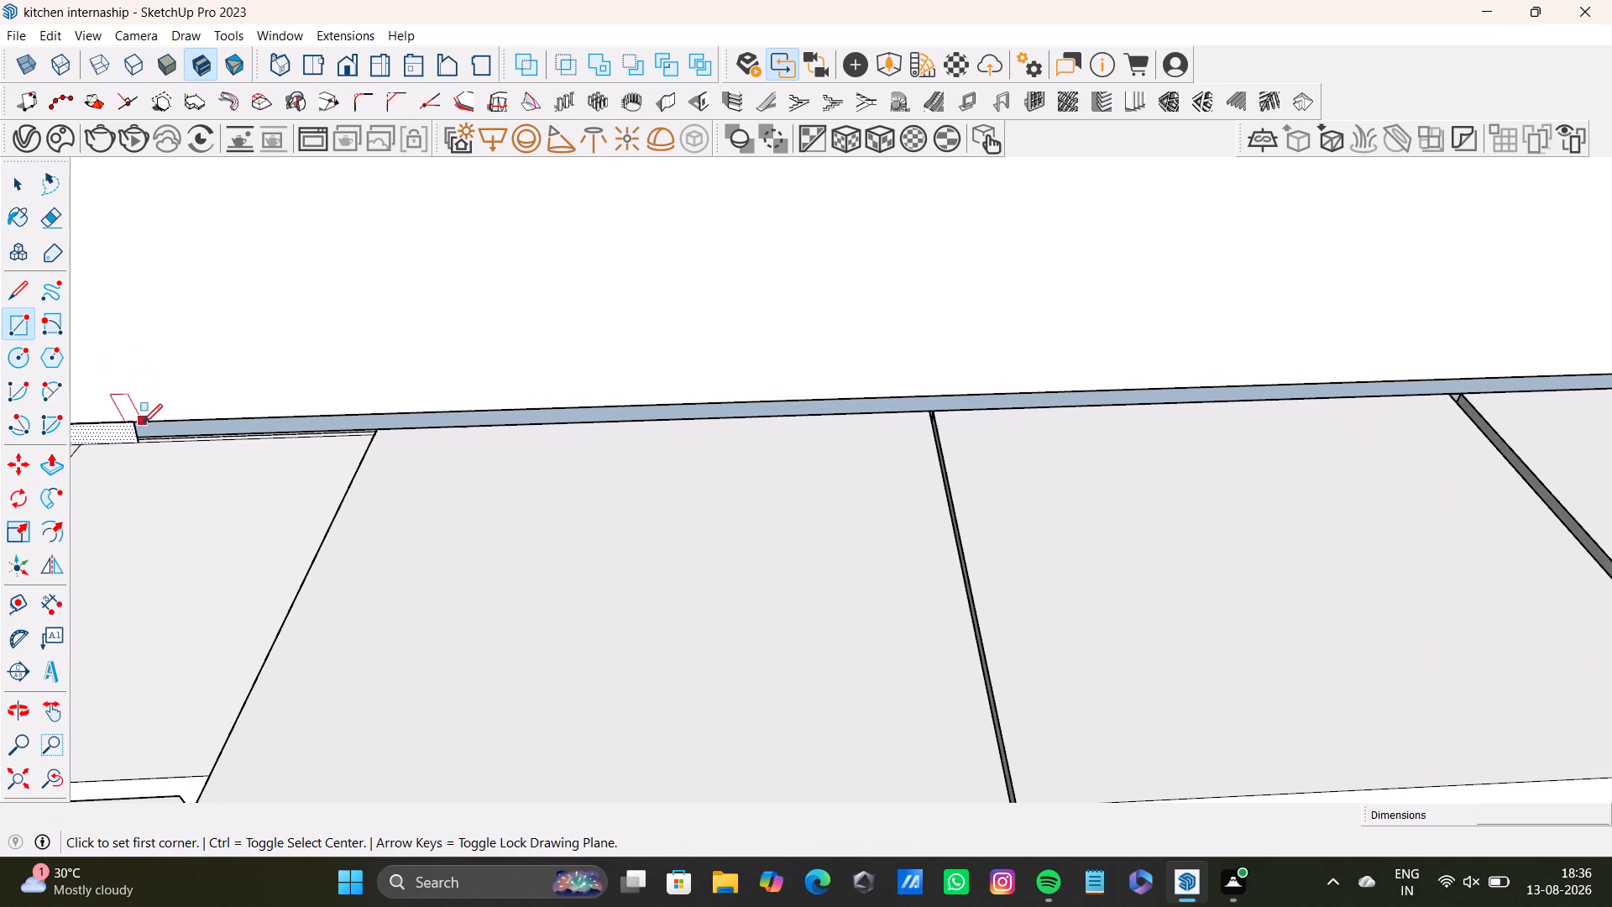
pyautogui.click(138, 423)
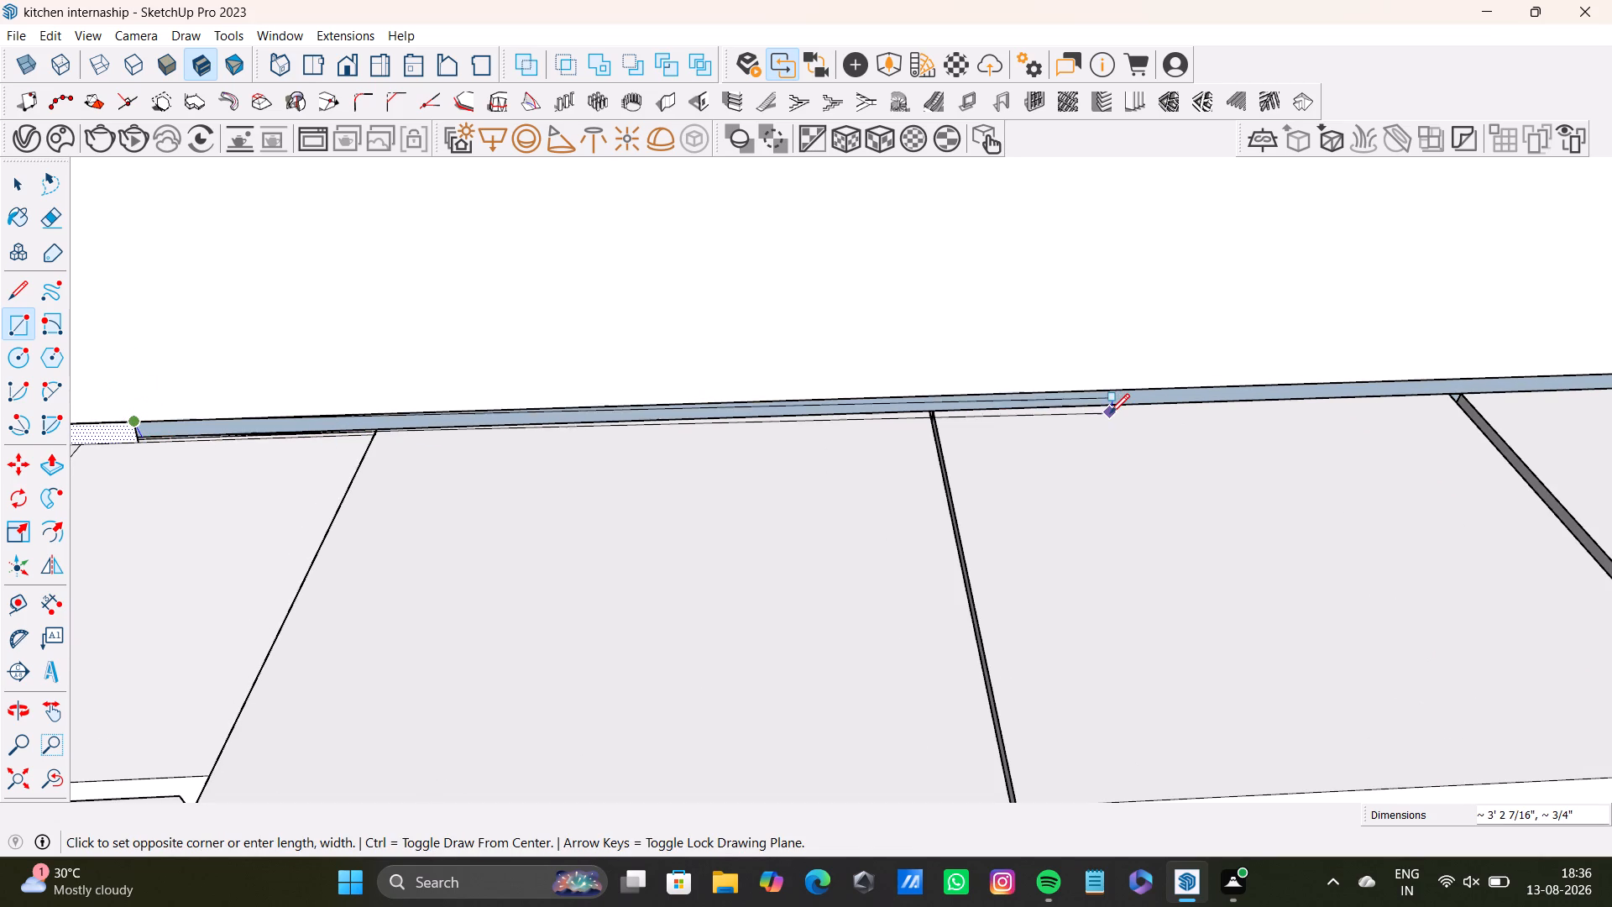
pyautogui.click(1122, 408)
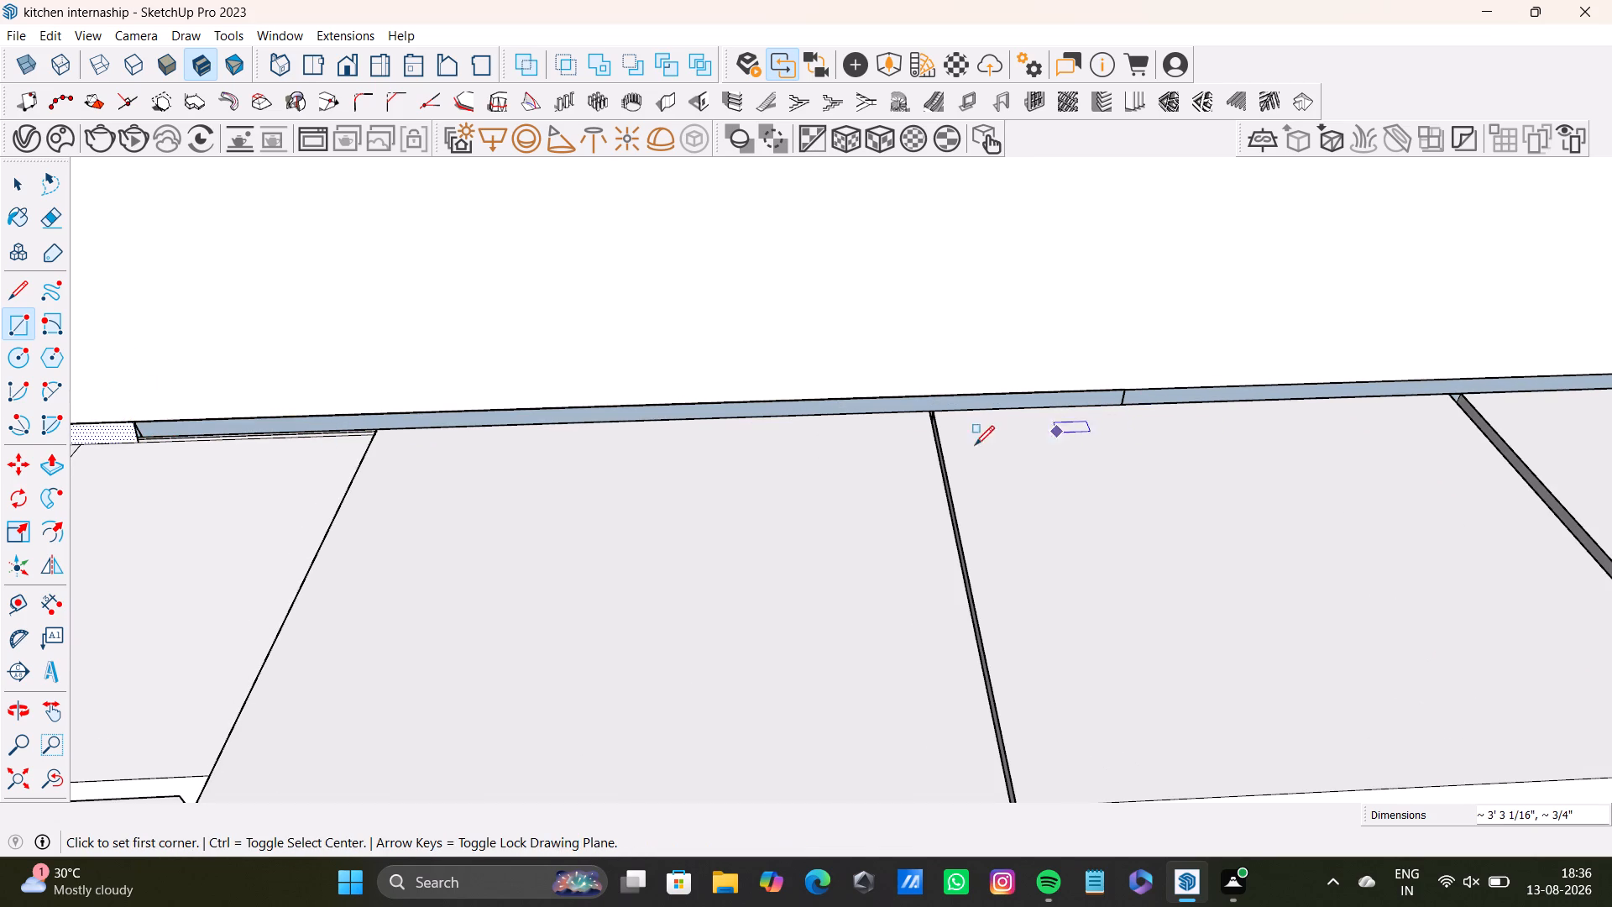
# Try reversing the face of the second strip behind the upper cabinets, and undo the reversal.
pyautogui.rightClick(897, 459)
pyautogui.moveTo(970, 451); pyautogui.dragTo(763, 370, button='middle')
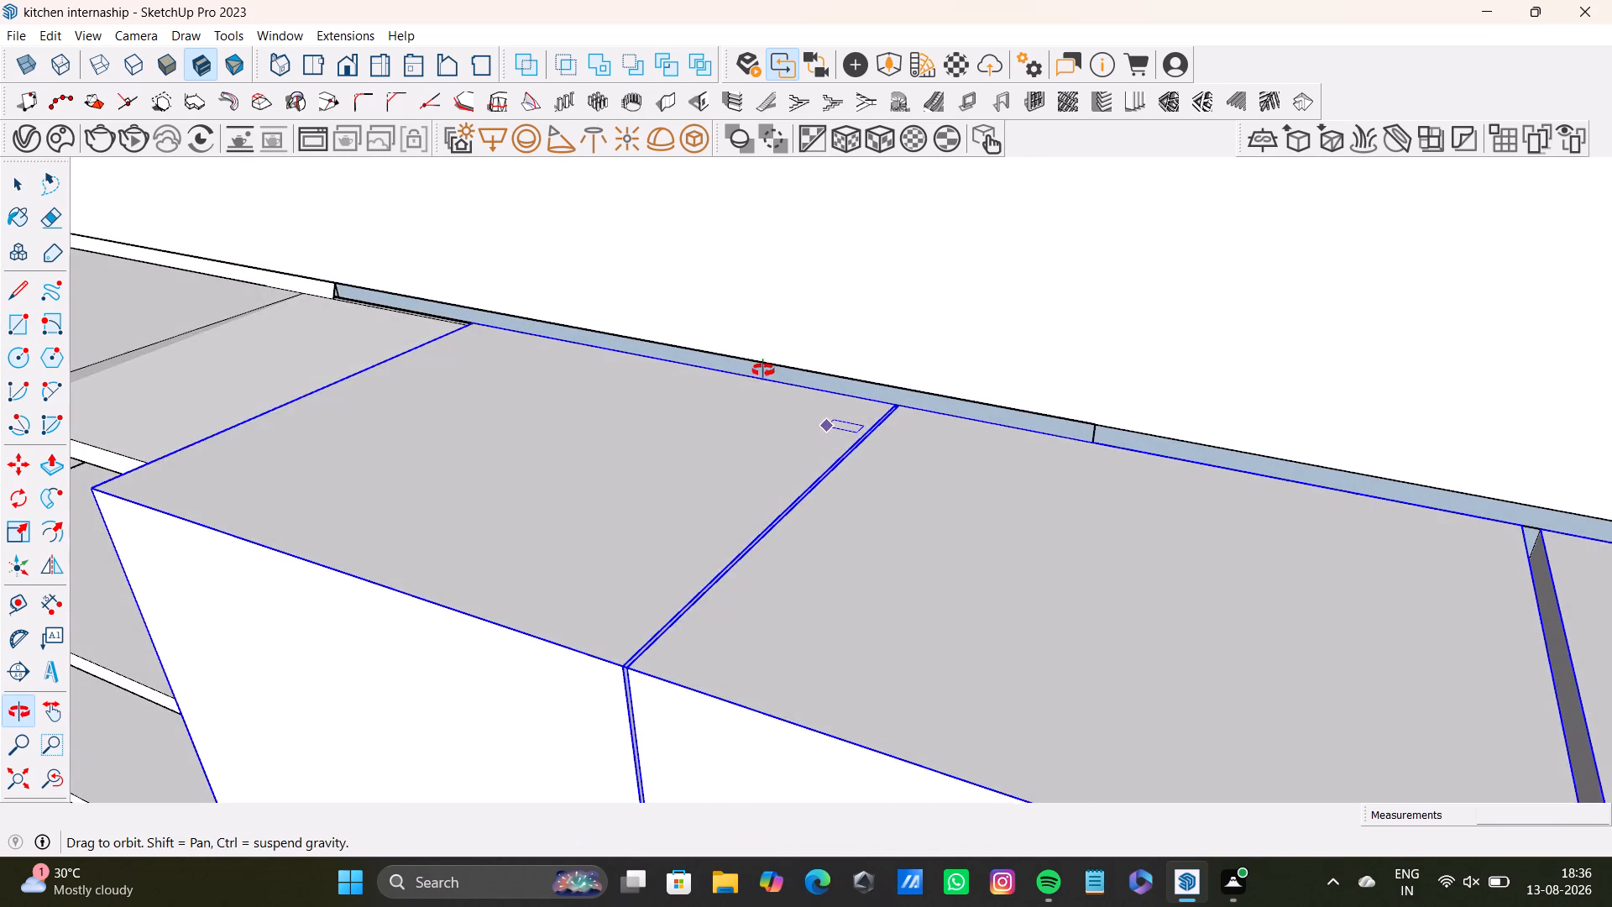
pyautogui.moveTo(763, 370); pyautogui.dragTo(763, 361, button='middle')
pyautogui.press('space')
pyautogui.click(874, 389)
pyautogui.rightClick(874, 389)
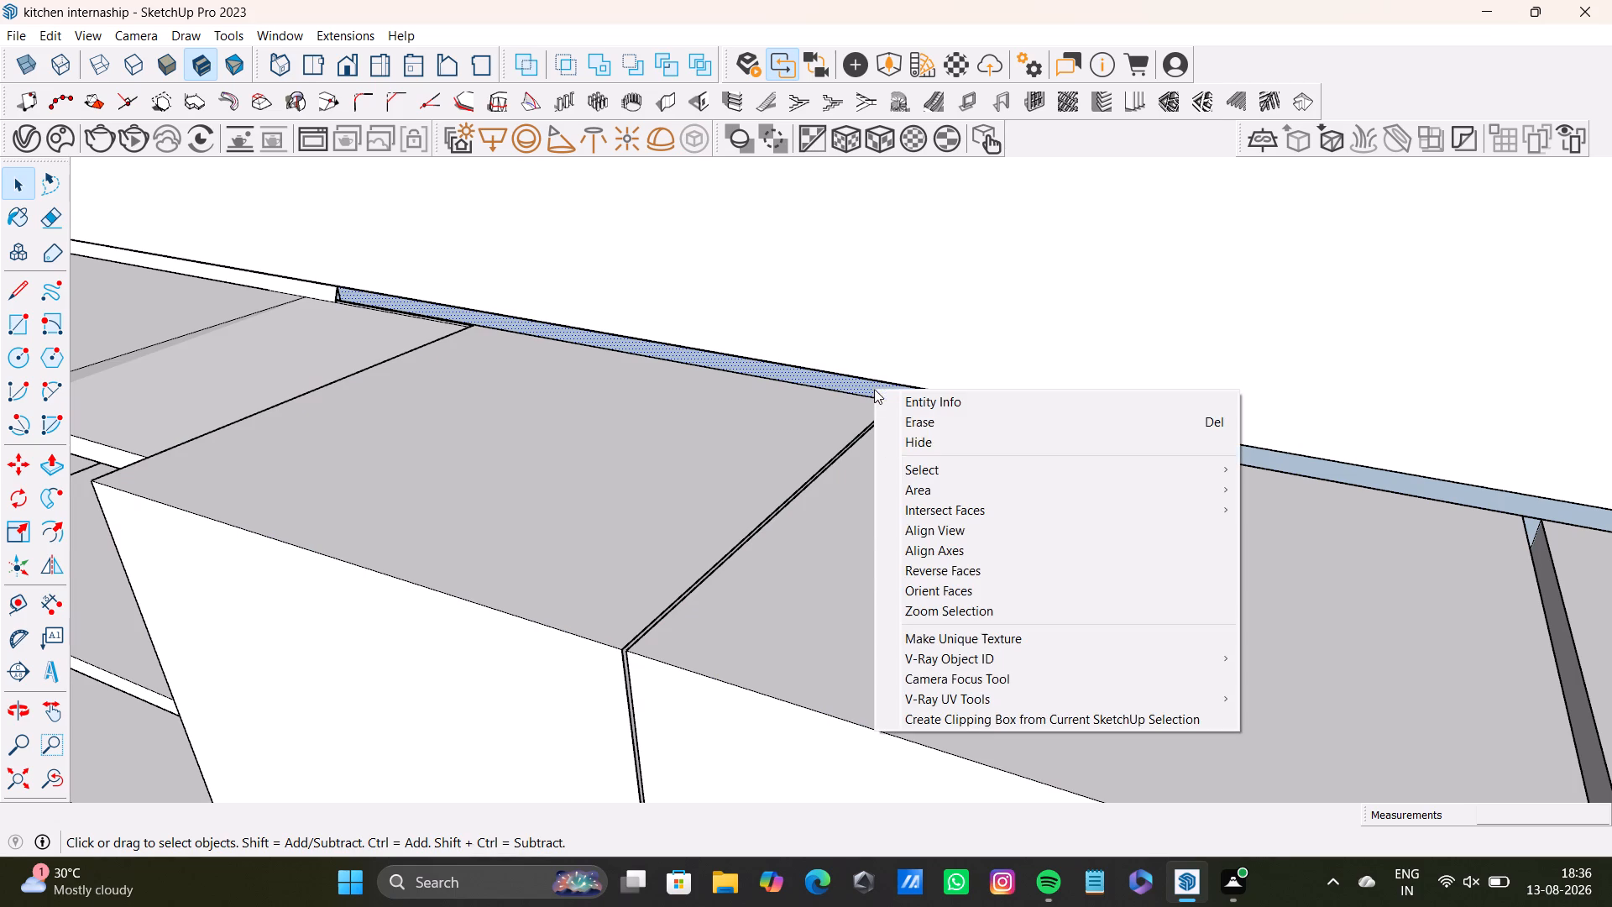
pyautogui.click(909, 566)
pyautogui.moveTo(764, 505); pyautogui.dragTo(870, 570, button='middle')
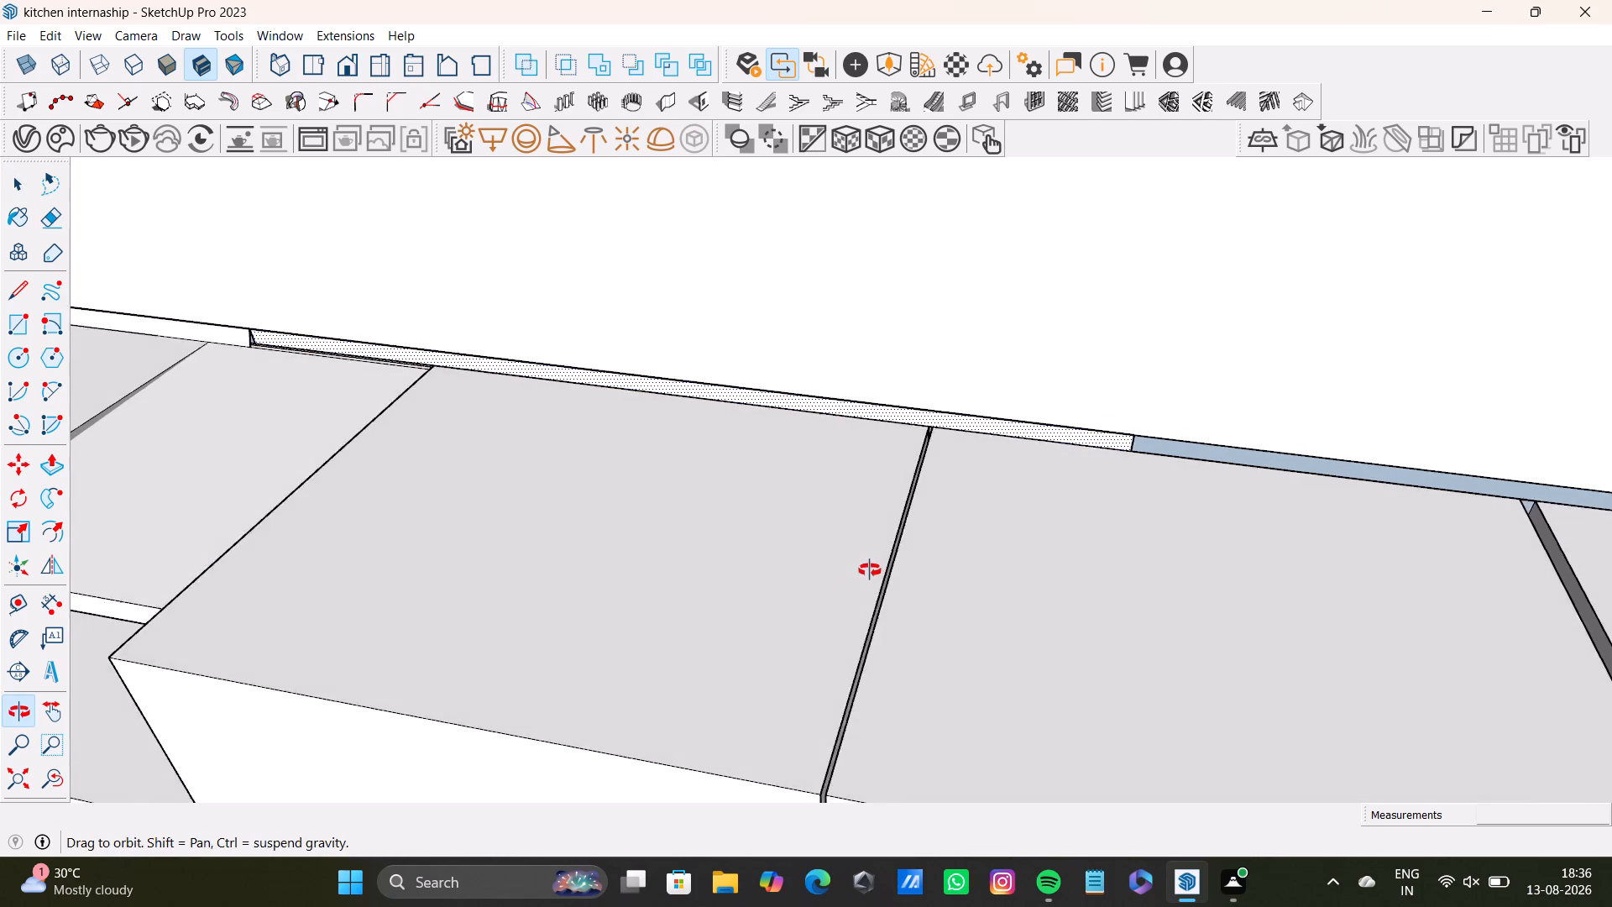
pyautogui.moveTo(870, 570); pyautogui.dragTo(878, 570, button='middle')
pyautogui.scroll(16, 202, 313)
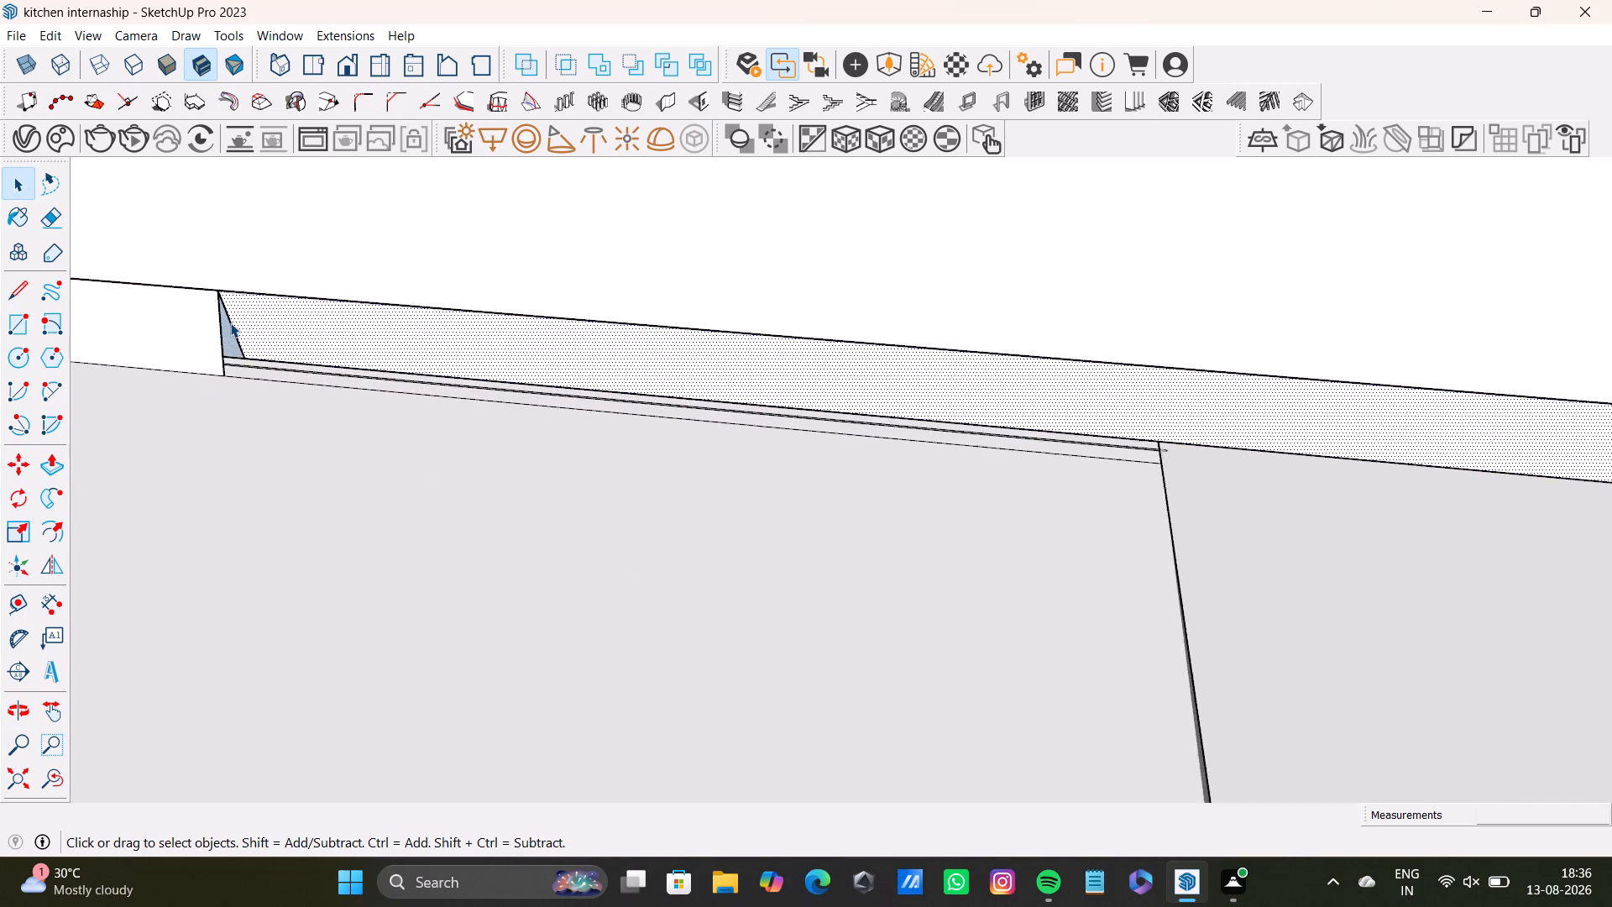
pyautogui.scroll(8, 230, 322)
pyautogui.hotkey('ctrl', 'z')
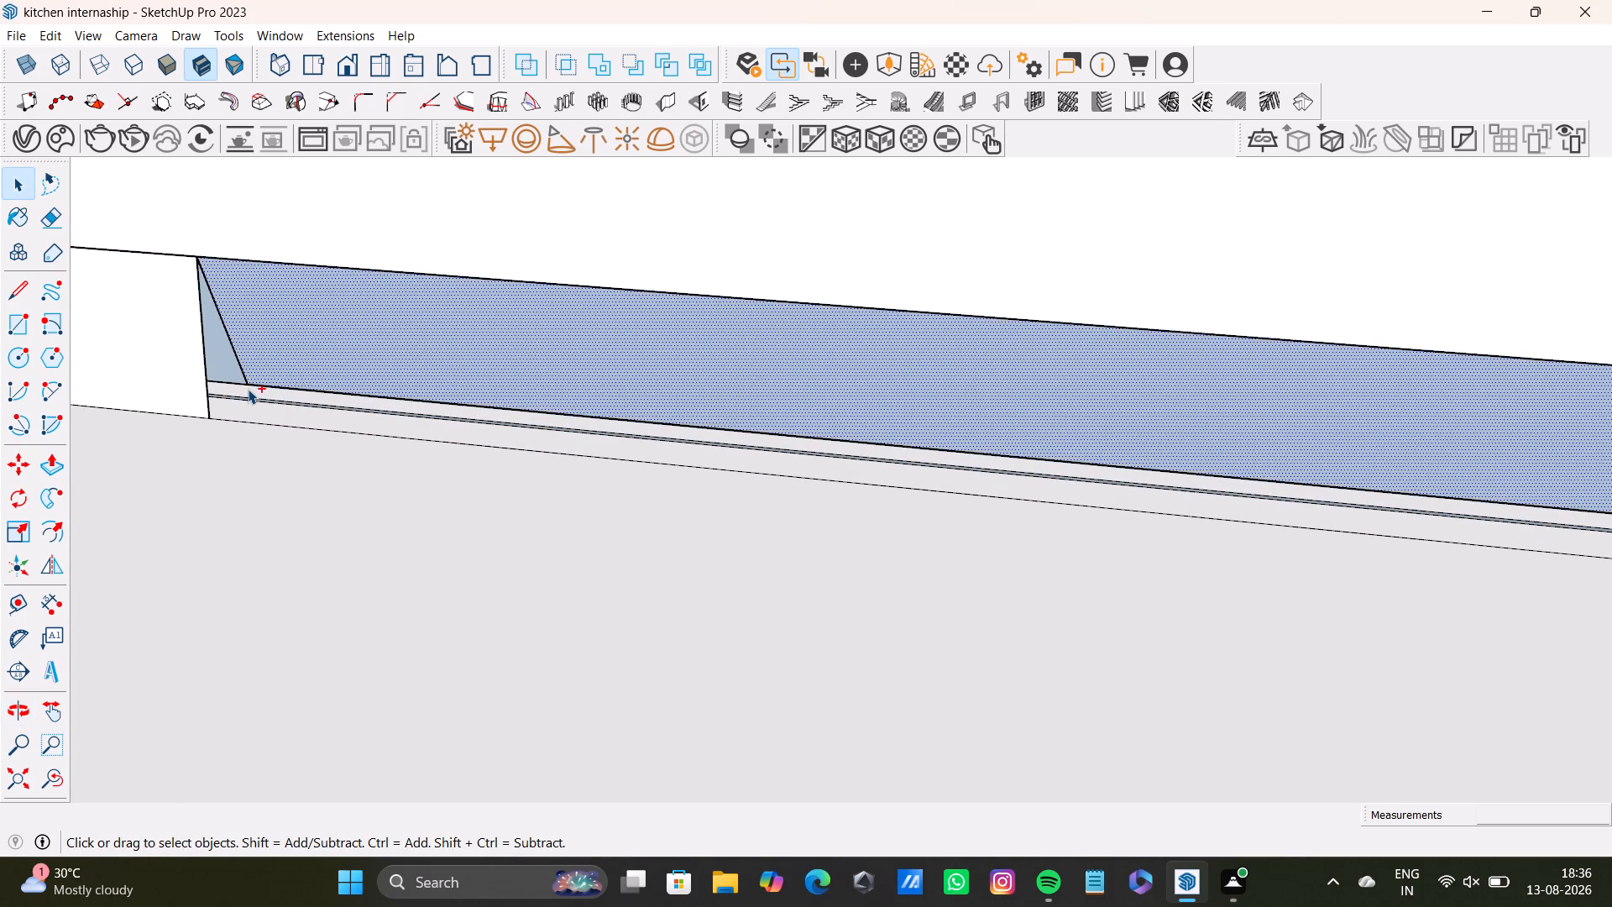
# Undo the last three edits to the gap-cover strips behind the upper cabinets.
pyautogui.hotkey('ctrl', 'z')
pyautogui.hotkey('ctrl', 'z')
pyautogui.hotkey('ctrl', 'z')
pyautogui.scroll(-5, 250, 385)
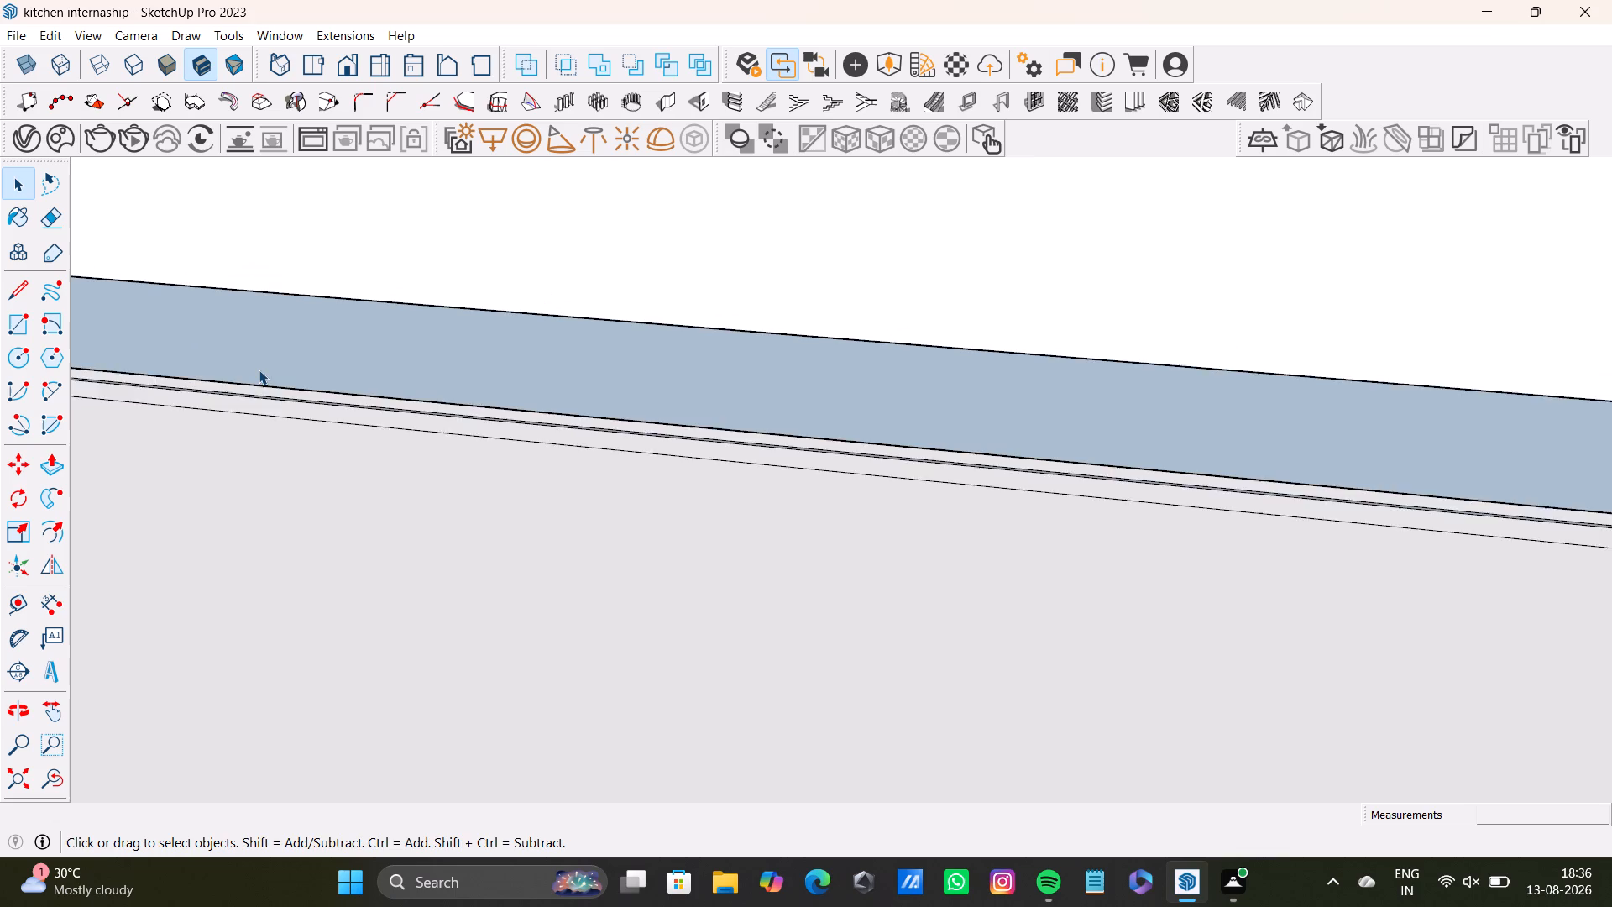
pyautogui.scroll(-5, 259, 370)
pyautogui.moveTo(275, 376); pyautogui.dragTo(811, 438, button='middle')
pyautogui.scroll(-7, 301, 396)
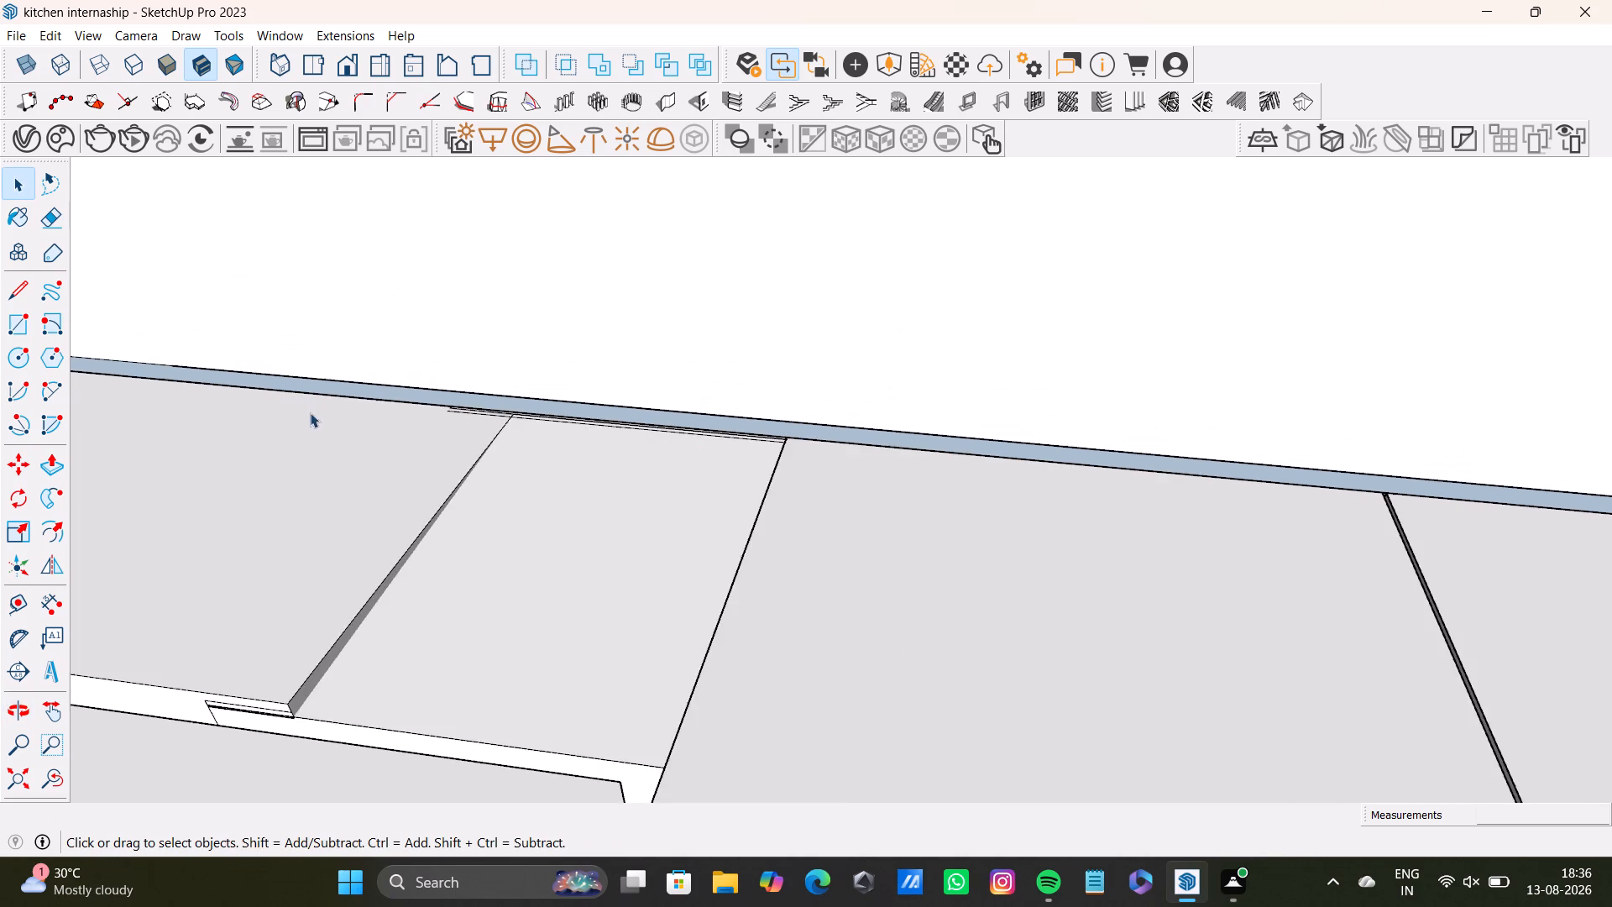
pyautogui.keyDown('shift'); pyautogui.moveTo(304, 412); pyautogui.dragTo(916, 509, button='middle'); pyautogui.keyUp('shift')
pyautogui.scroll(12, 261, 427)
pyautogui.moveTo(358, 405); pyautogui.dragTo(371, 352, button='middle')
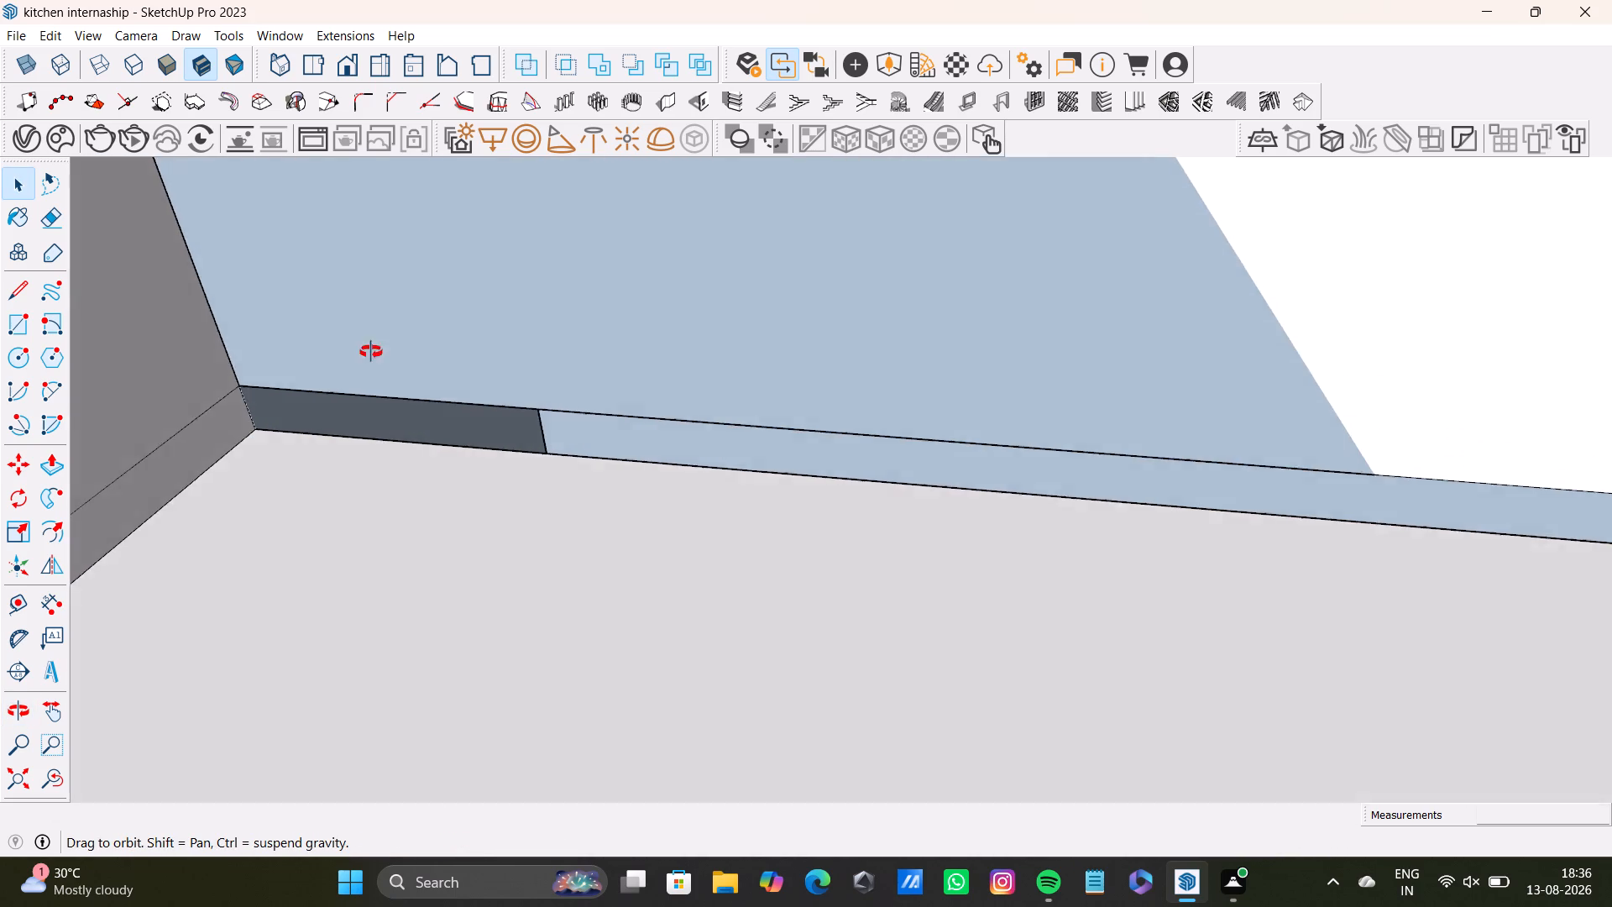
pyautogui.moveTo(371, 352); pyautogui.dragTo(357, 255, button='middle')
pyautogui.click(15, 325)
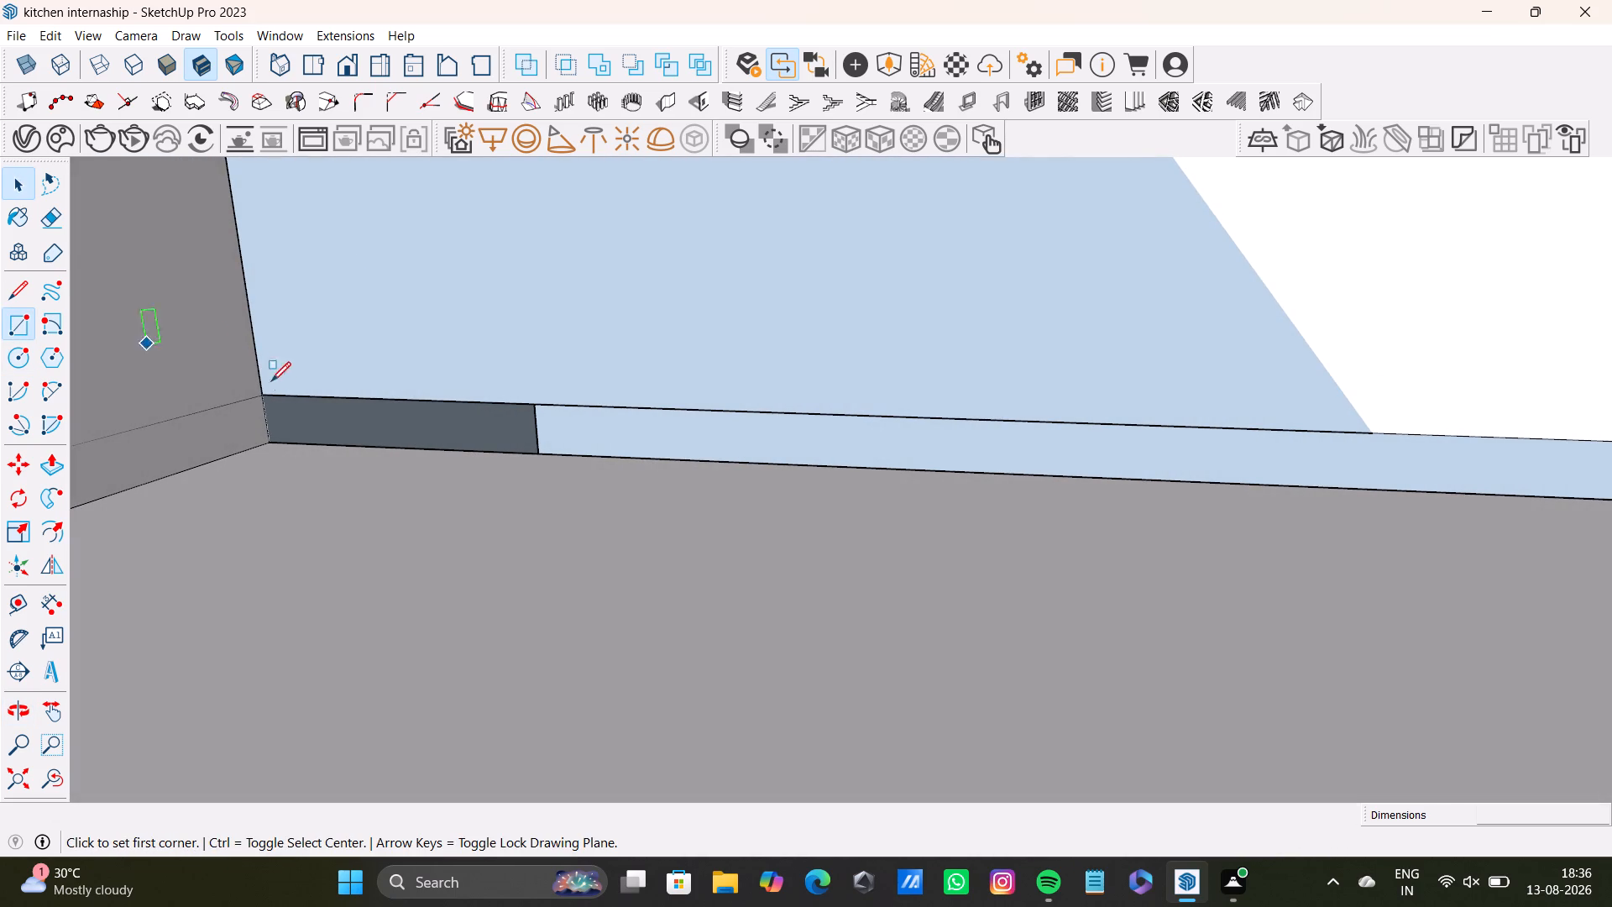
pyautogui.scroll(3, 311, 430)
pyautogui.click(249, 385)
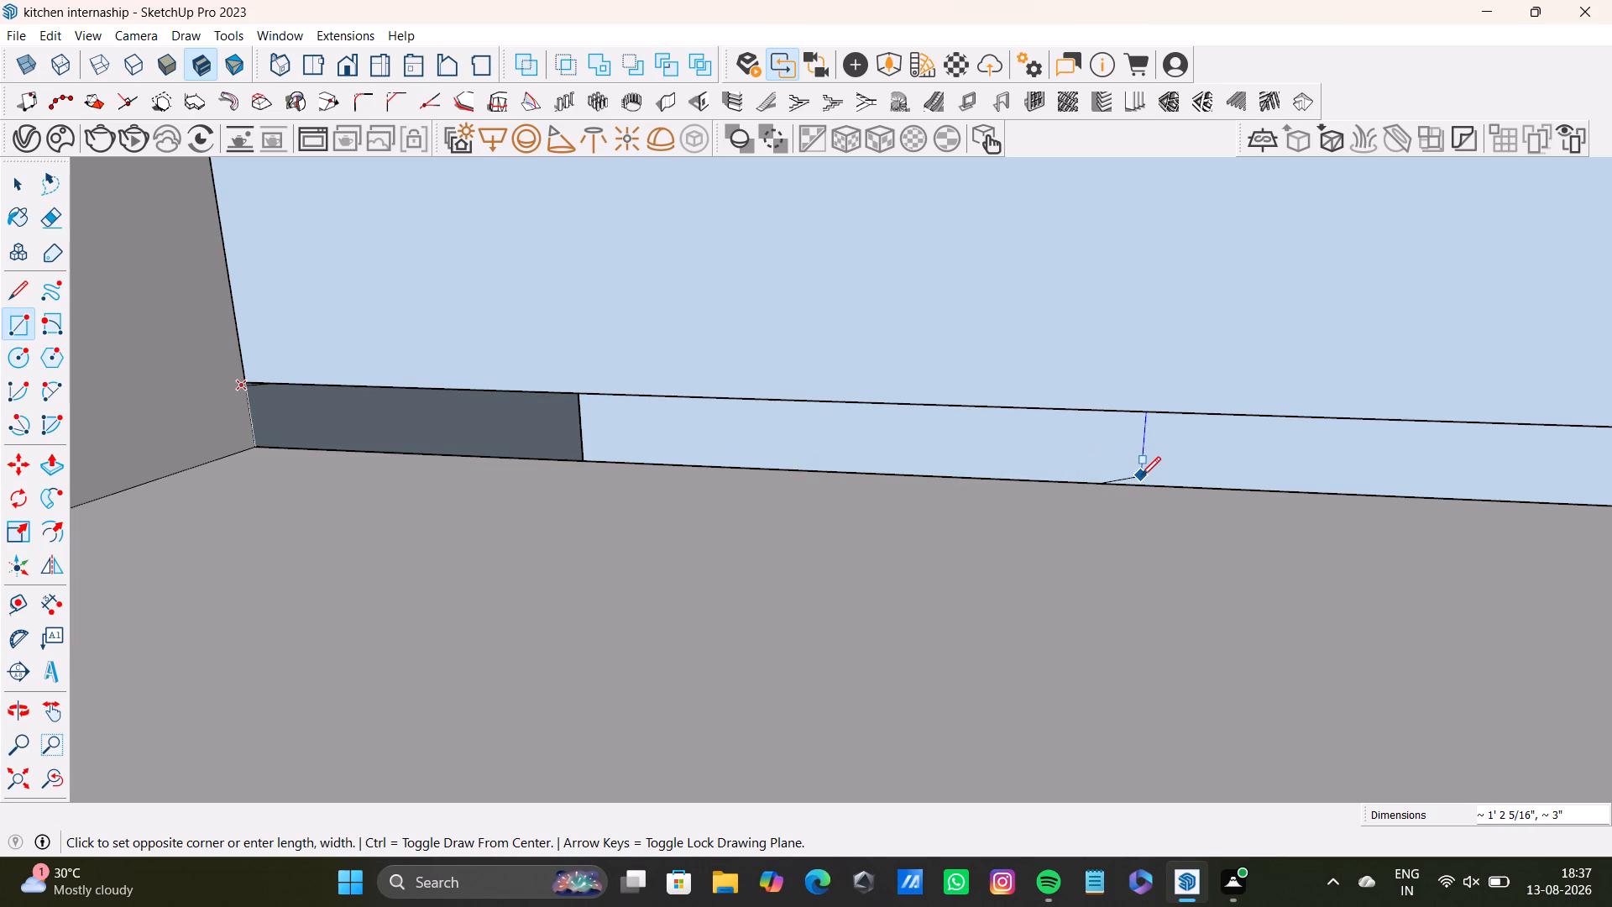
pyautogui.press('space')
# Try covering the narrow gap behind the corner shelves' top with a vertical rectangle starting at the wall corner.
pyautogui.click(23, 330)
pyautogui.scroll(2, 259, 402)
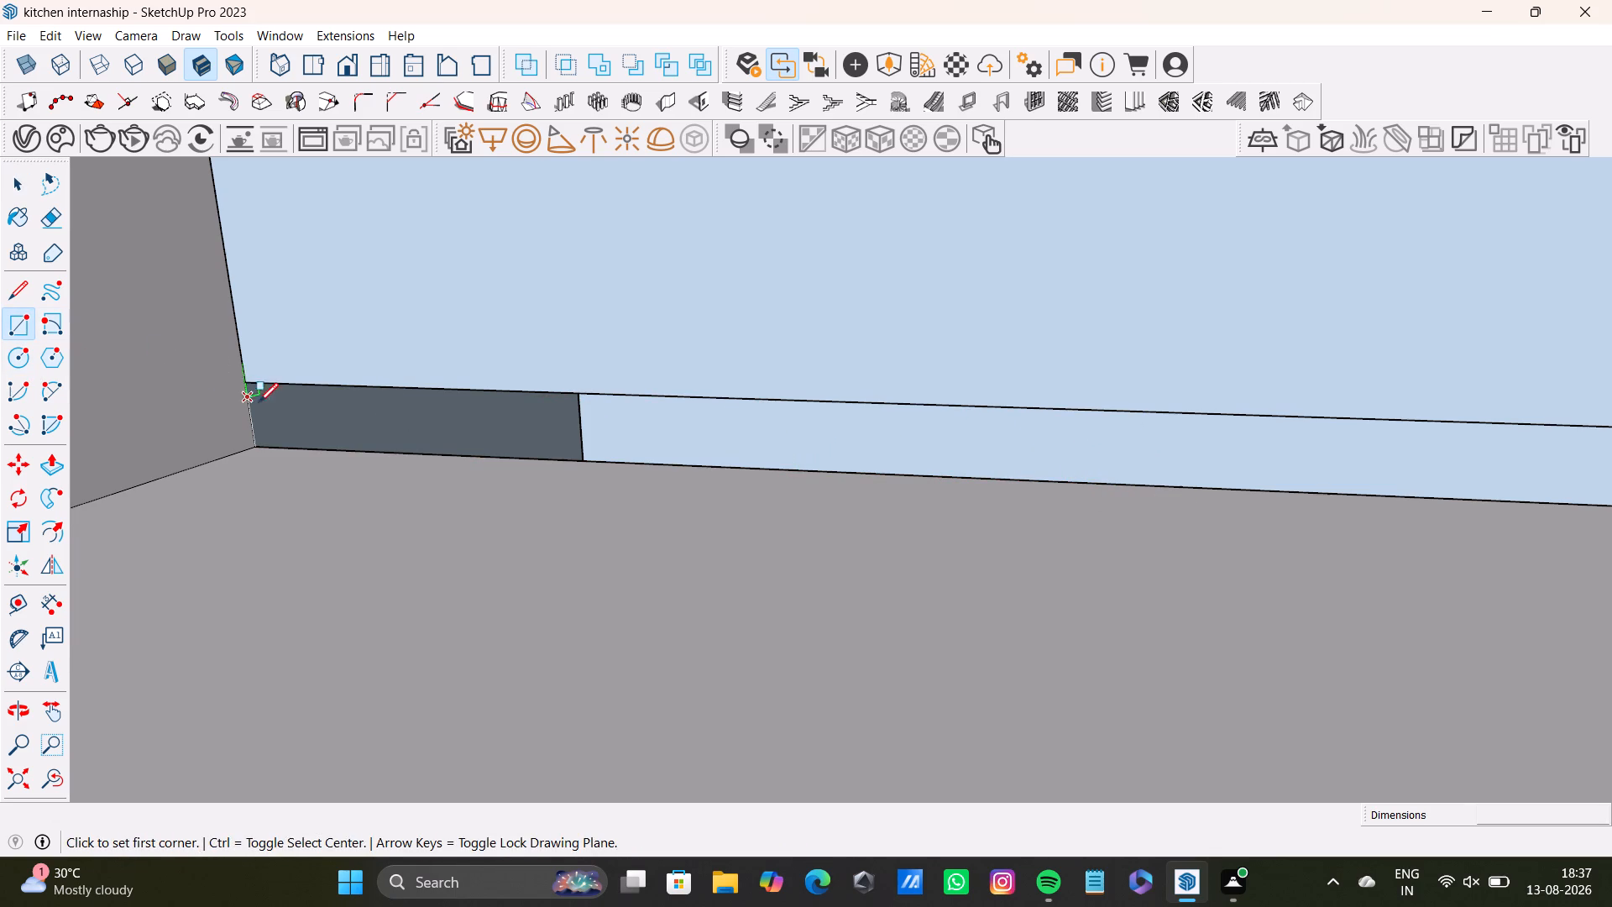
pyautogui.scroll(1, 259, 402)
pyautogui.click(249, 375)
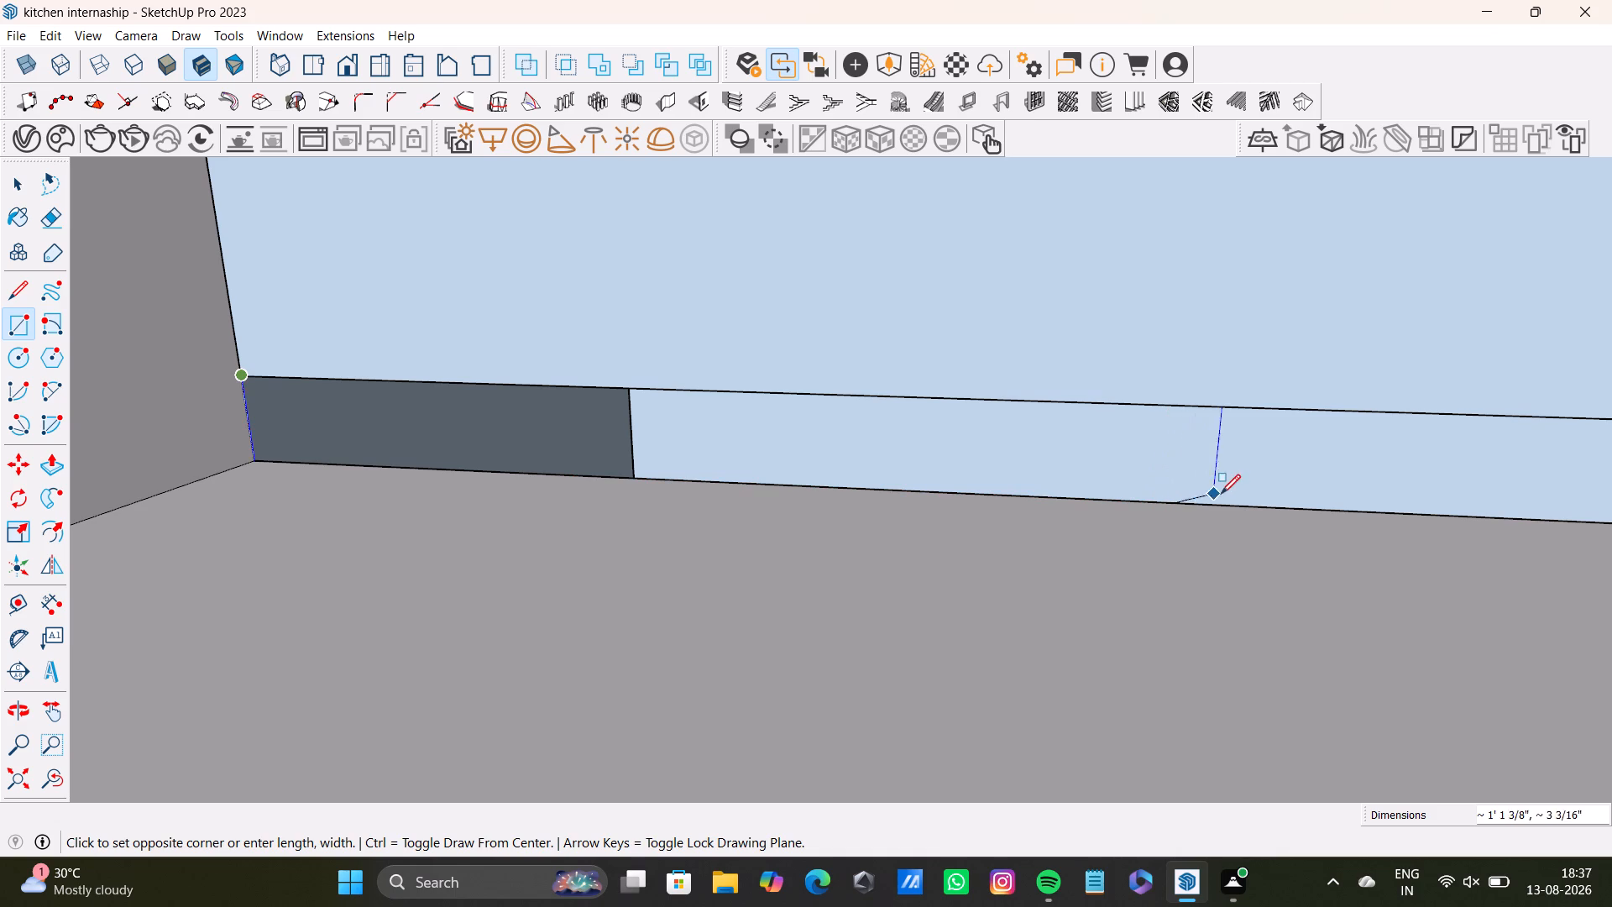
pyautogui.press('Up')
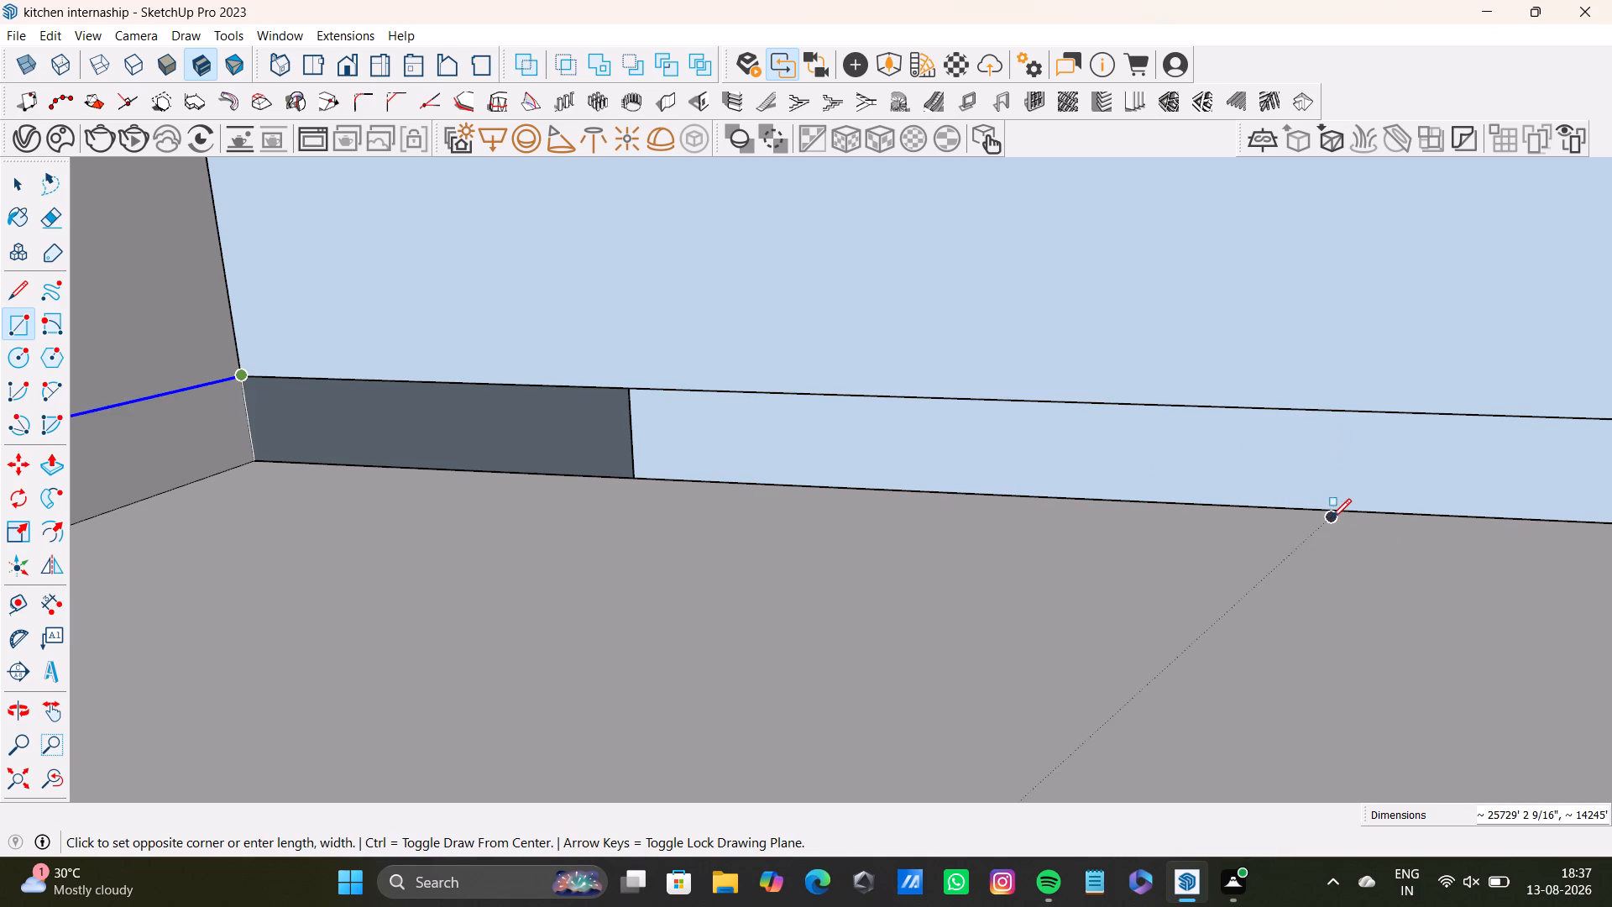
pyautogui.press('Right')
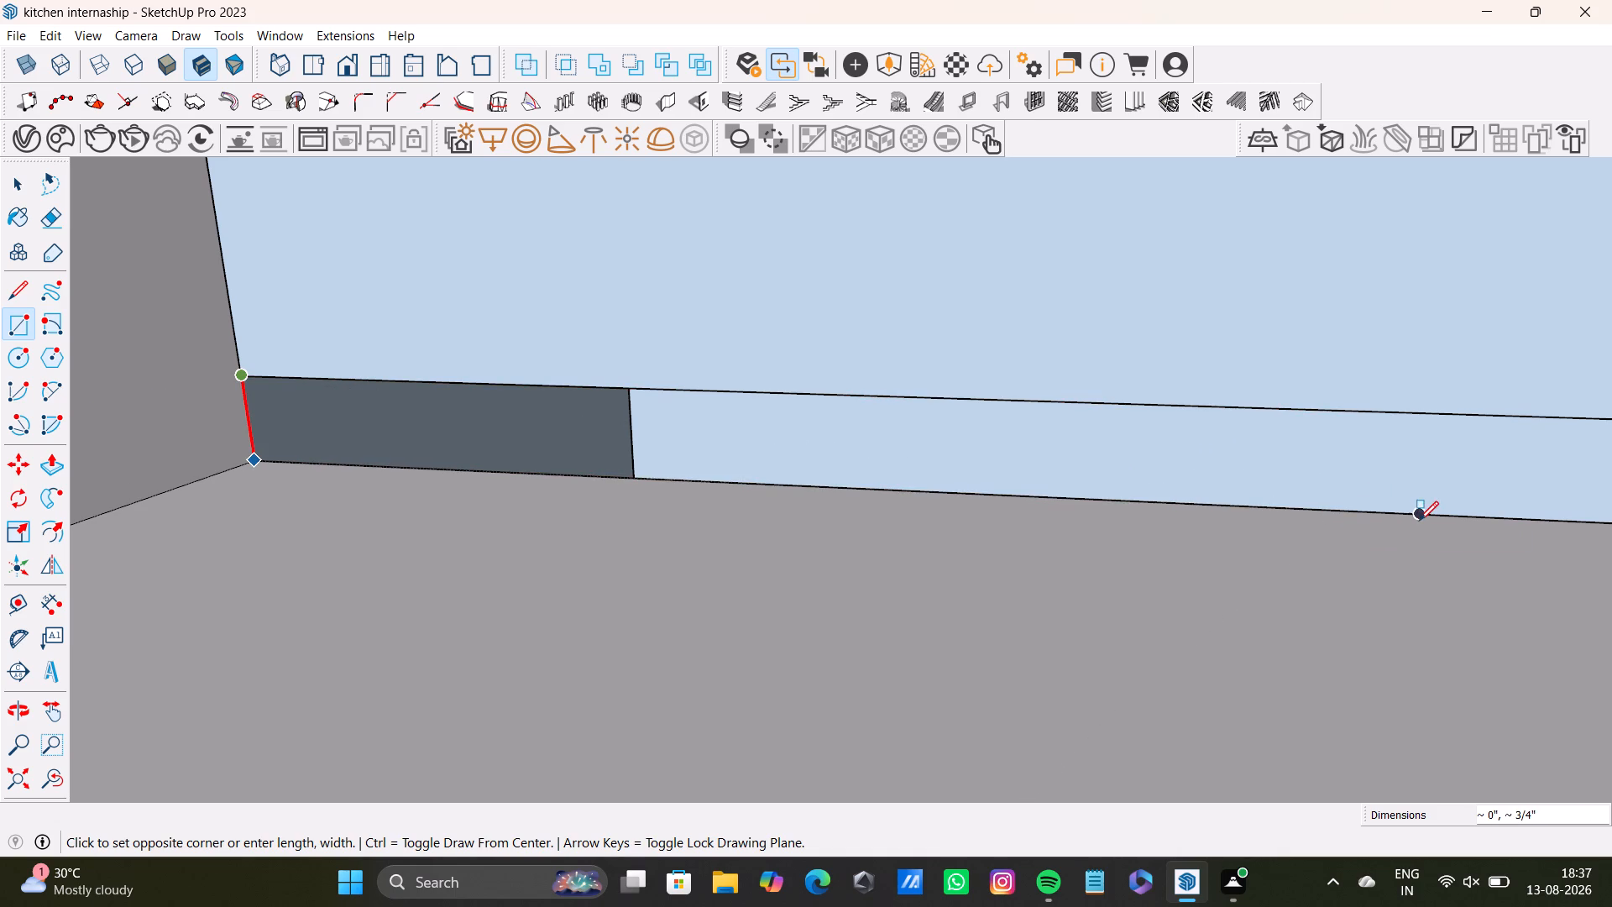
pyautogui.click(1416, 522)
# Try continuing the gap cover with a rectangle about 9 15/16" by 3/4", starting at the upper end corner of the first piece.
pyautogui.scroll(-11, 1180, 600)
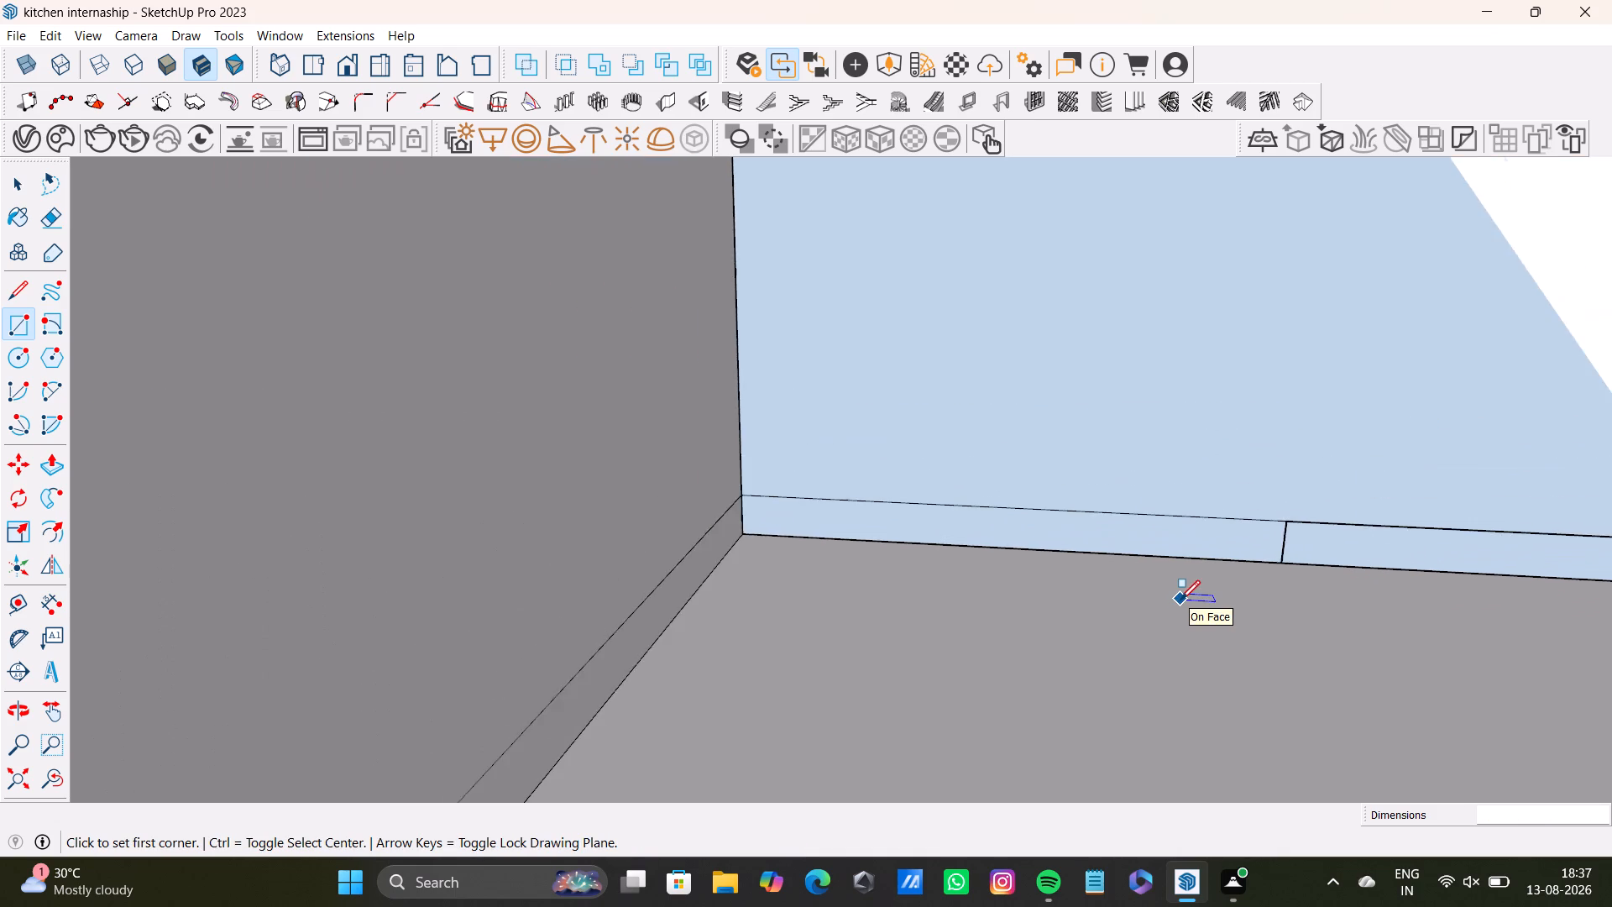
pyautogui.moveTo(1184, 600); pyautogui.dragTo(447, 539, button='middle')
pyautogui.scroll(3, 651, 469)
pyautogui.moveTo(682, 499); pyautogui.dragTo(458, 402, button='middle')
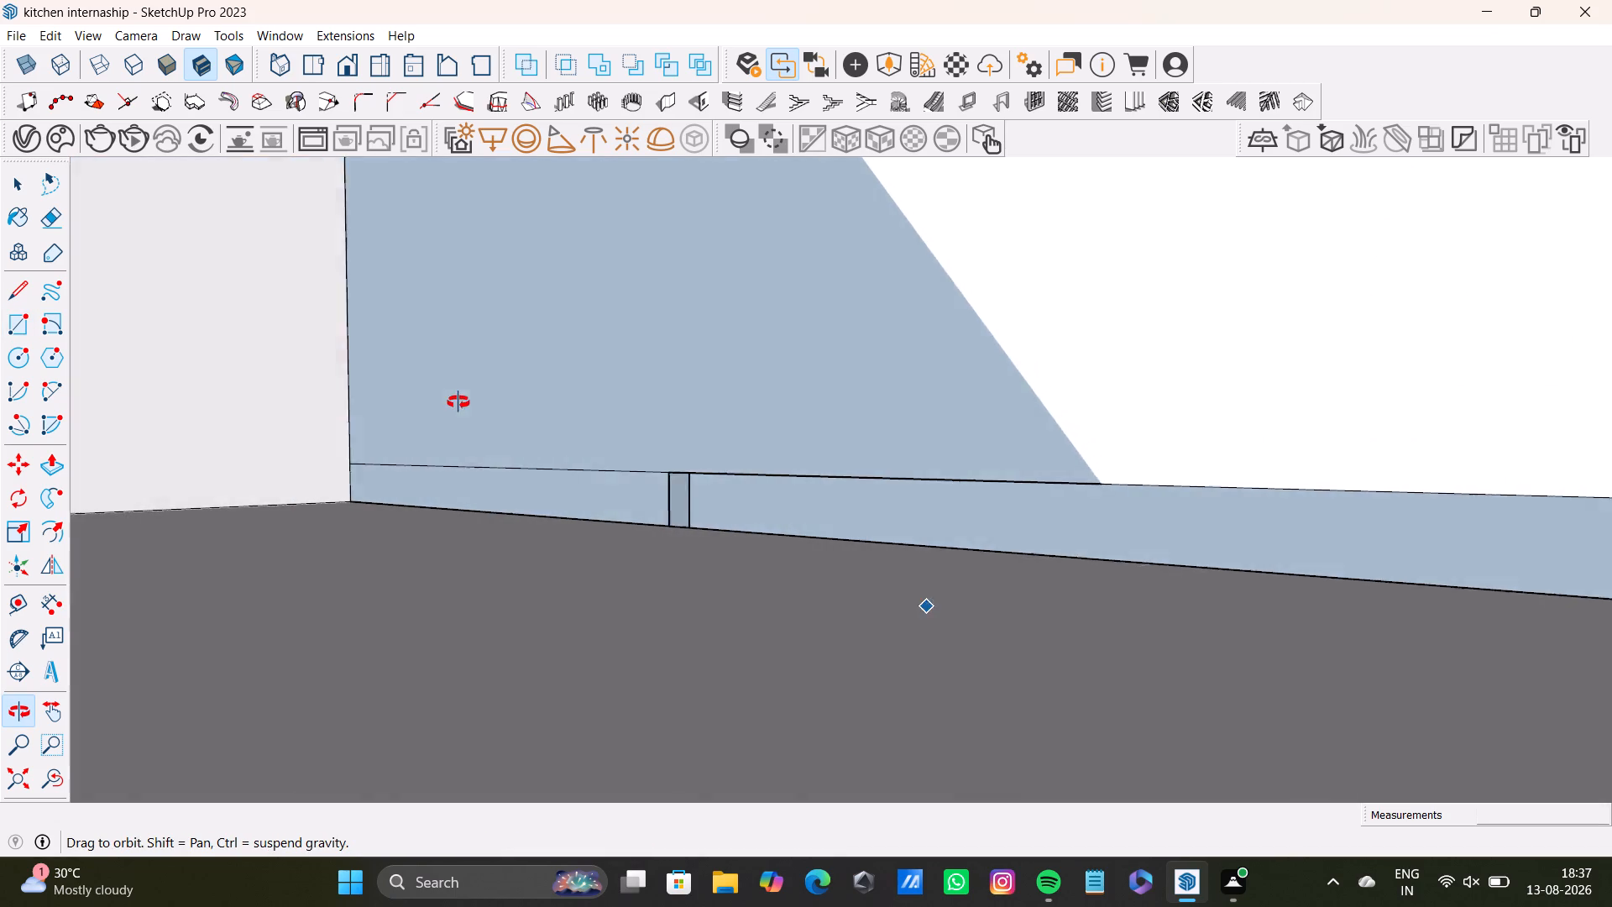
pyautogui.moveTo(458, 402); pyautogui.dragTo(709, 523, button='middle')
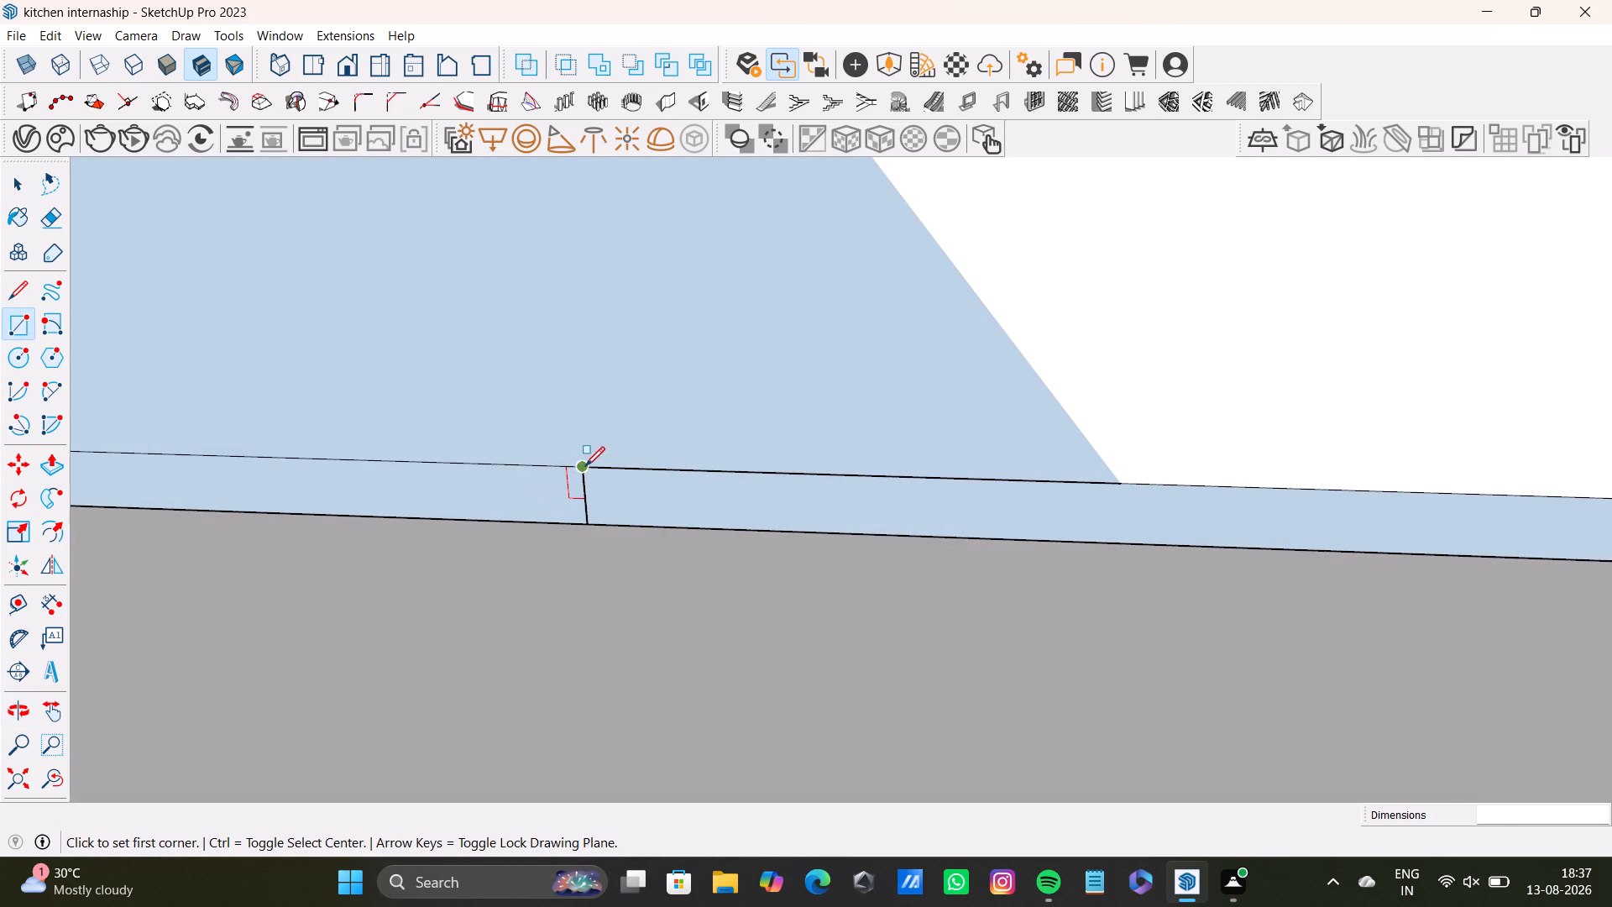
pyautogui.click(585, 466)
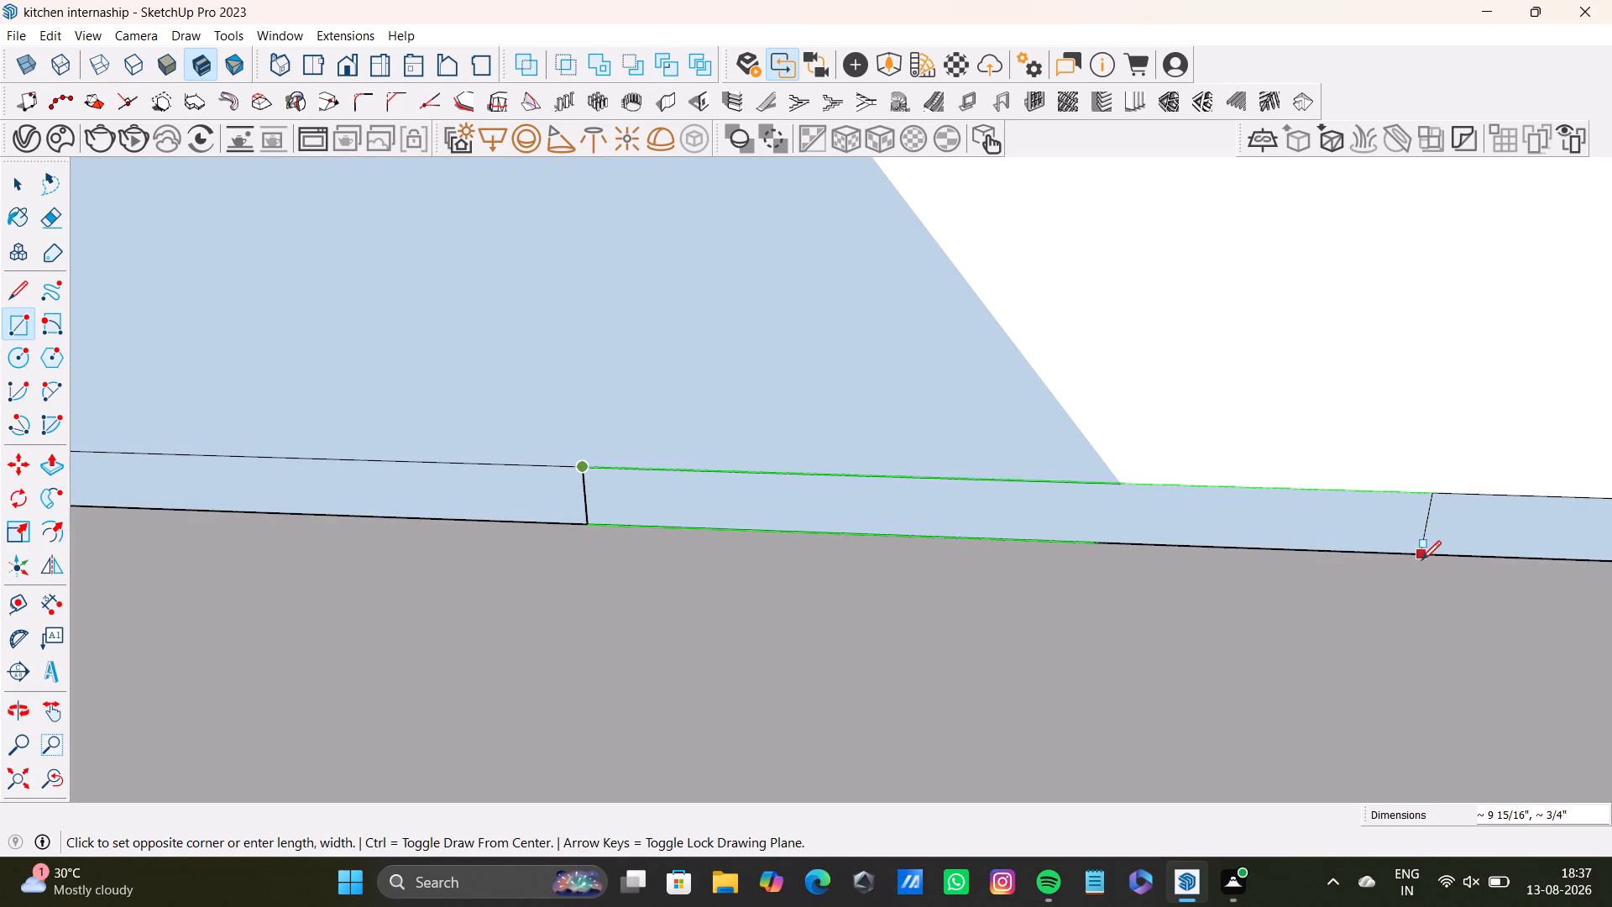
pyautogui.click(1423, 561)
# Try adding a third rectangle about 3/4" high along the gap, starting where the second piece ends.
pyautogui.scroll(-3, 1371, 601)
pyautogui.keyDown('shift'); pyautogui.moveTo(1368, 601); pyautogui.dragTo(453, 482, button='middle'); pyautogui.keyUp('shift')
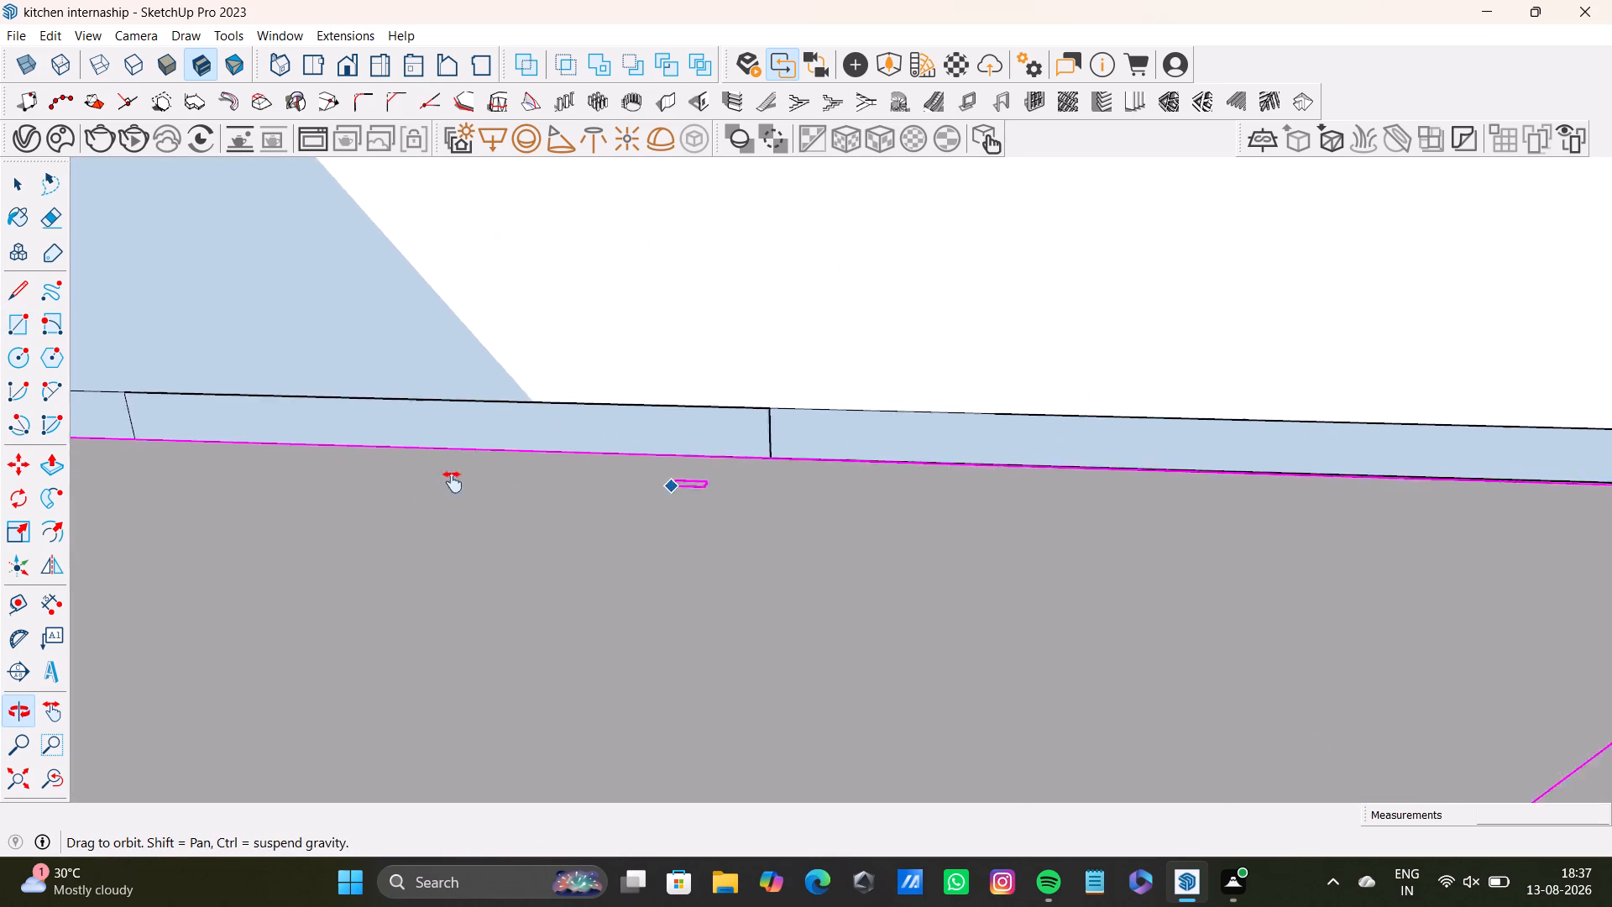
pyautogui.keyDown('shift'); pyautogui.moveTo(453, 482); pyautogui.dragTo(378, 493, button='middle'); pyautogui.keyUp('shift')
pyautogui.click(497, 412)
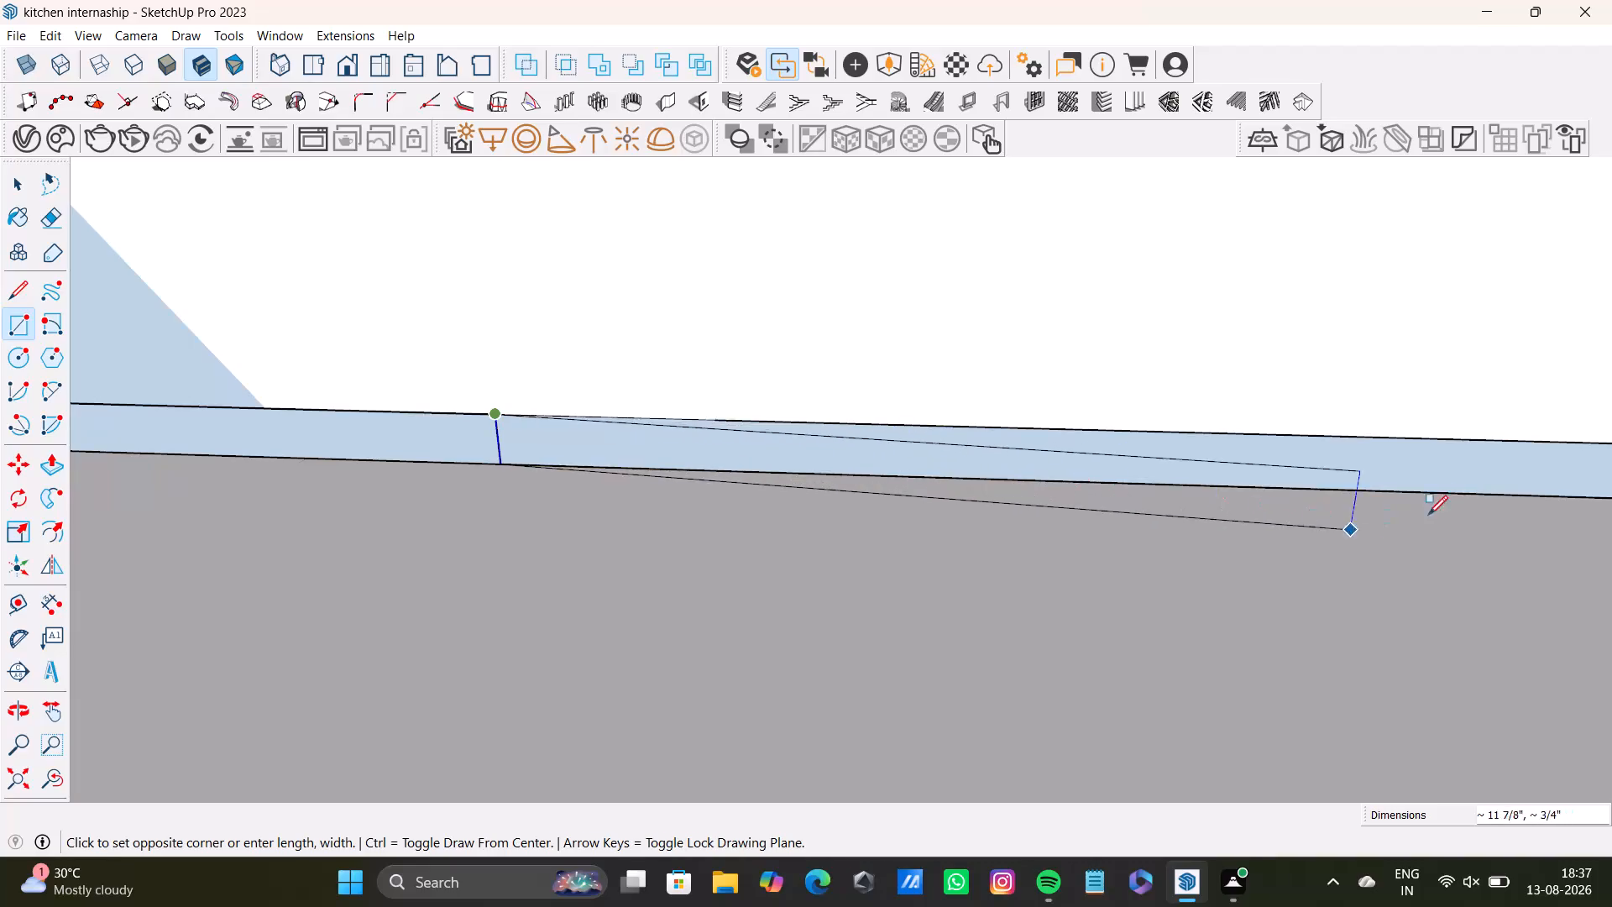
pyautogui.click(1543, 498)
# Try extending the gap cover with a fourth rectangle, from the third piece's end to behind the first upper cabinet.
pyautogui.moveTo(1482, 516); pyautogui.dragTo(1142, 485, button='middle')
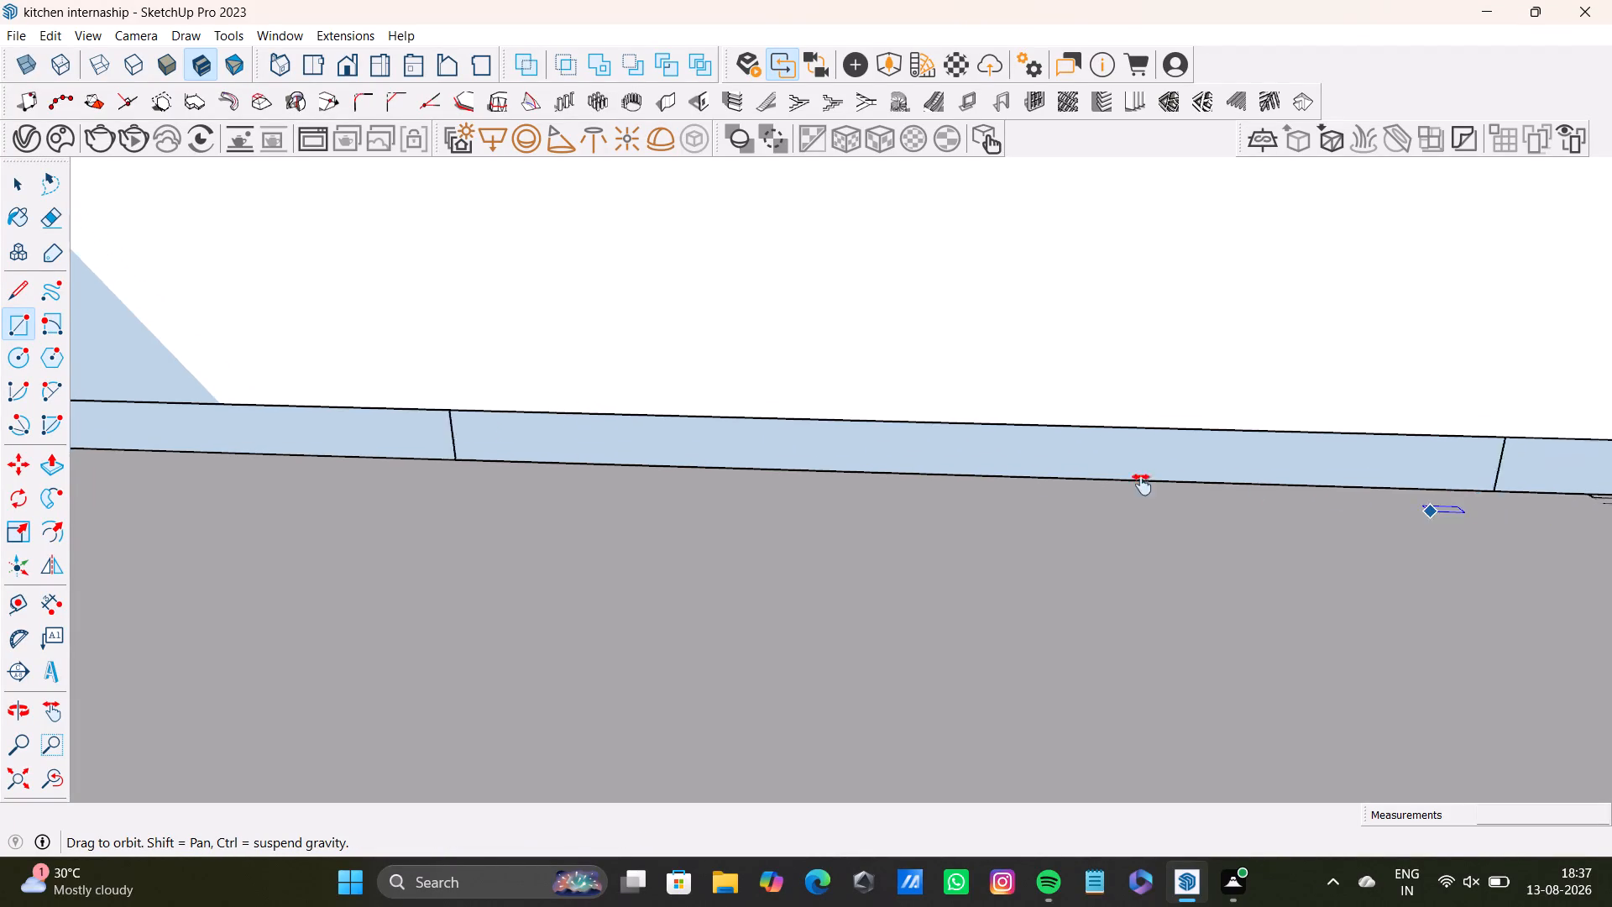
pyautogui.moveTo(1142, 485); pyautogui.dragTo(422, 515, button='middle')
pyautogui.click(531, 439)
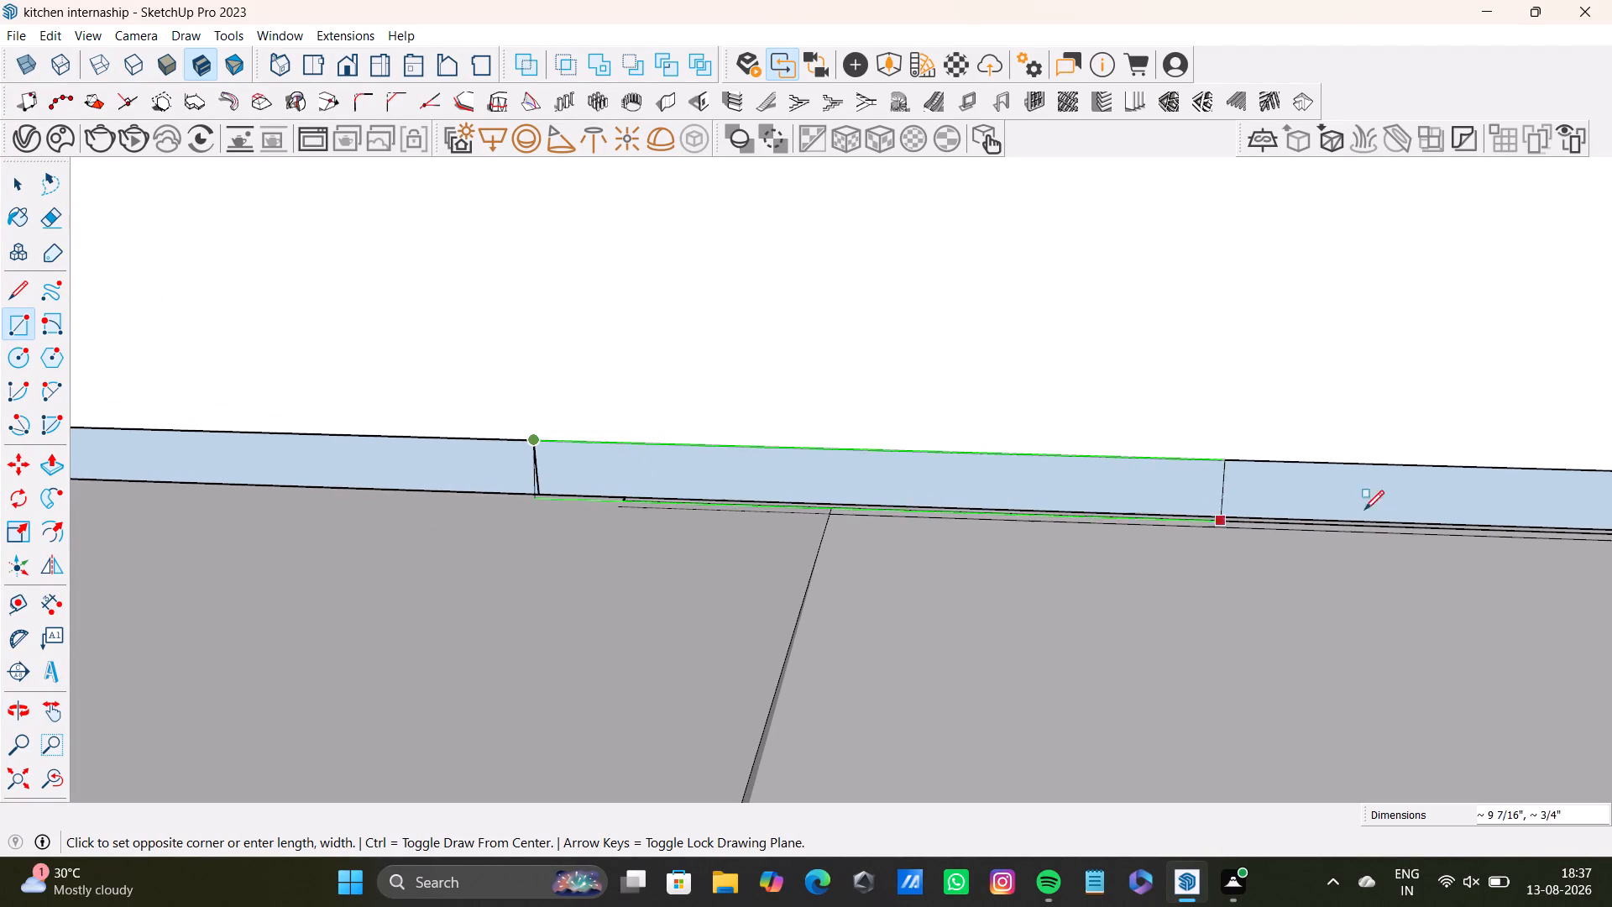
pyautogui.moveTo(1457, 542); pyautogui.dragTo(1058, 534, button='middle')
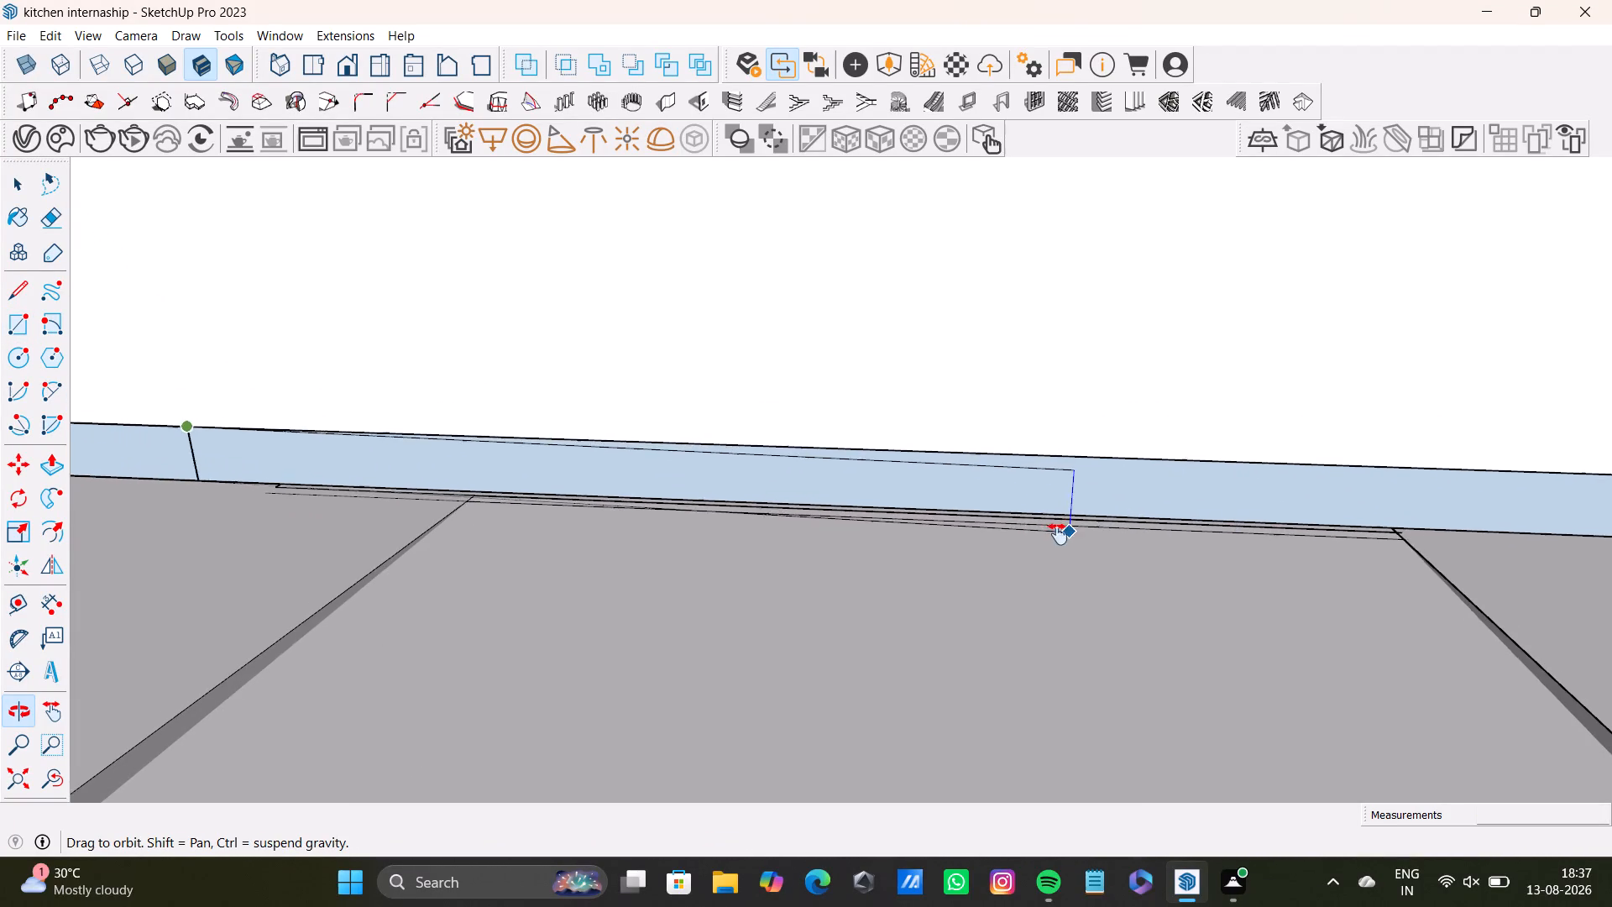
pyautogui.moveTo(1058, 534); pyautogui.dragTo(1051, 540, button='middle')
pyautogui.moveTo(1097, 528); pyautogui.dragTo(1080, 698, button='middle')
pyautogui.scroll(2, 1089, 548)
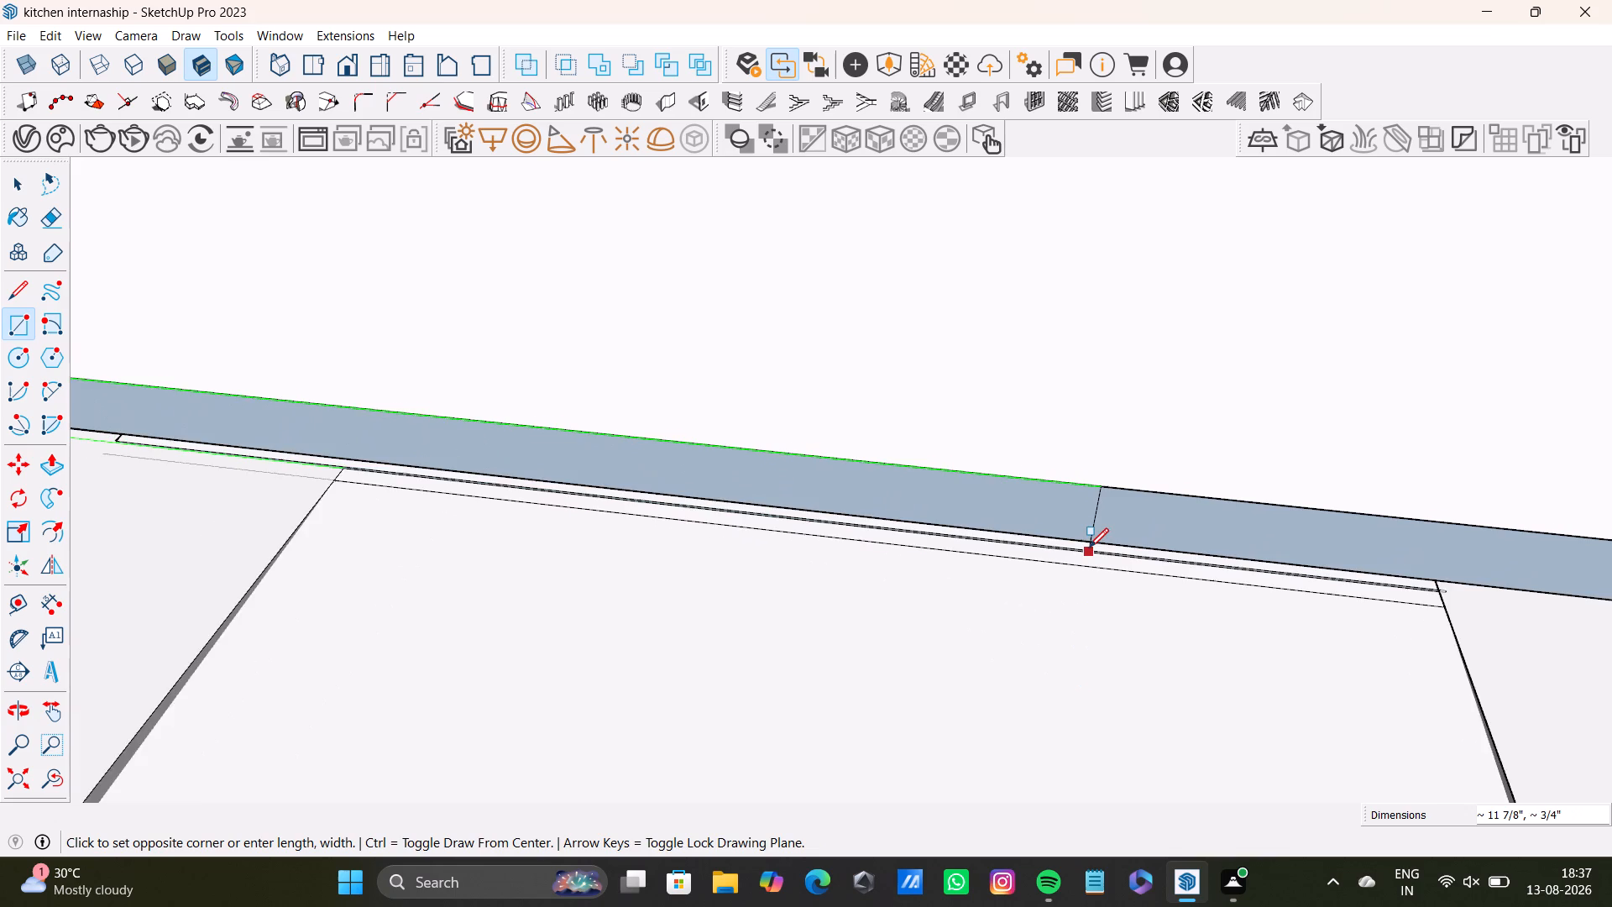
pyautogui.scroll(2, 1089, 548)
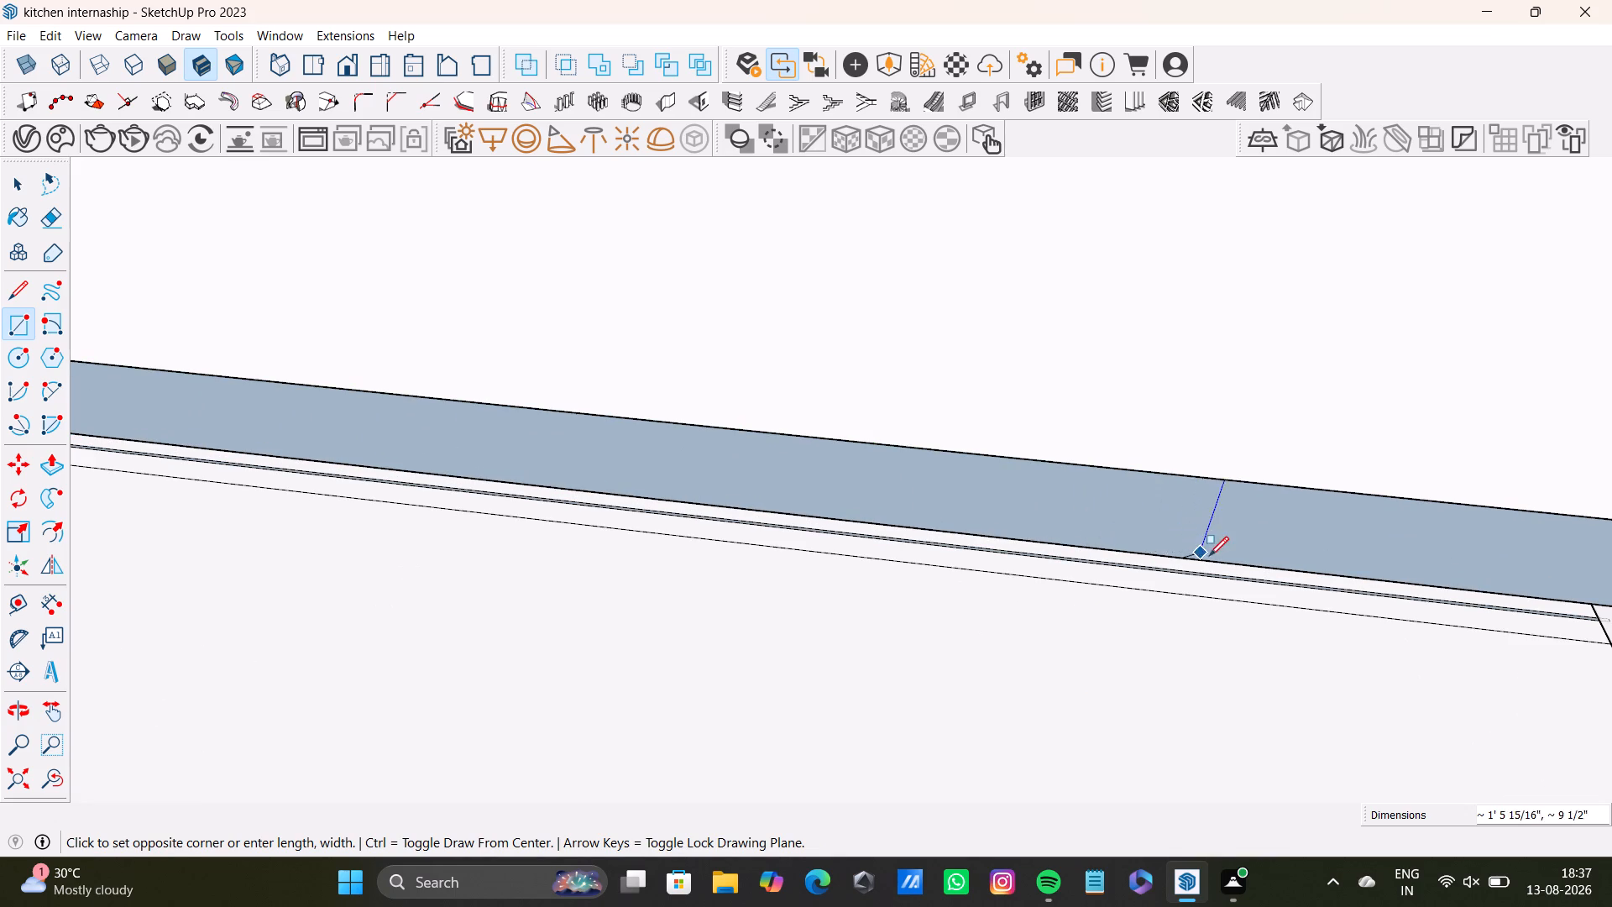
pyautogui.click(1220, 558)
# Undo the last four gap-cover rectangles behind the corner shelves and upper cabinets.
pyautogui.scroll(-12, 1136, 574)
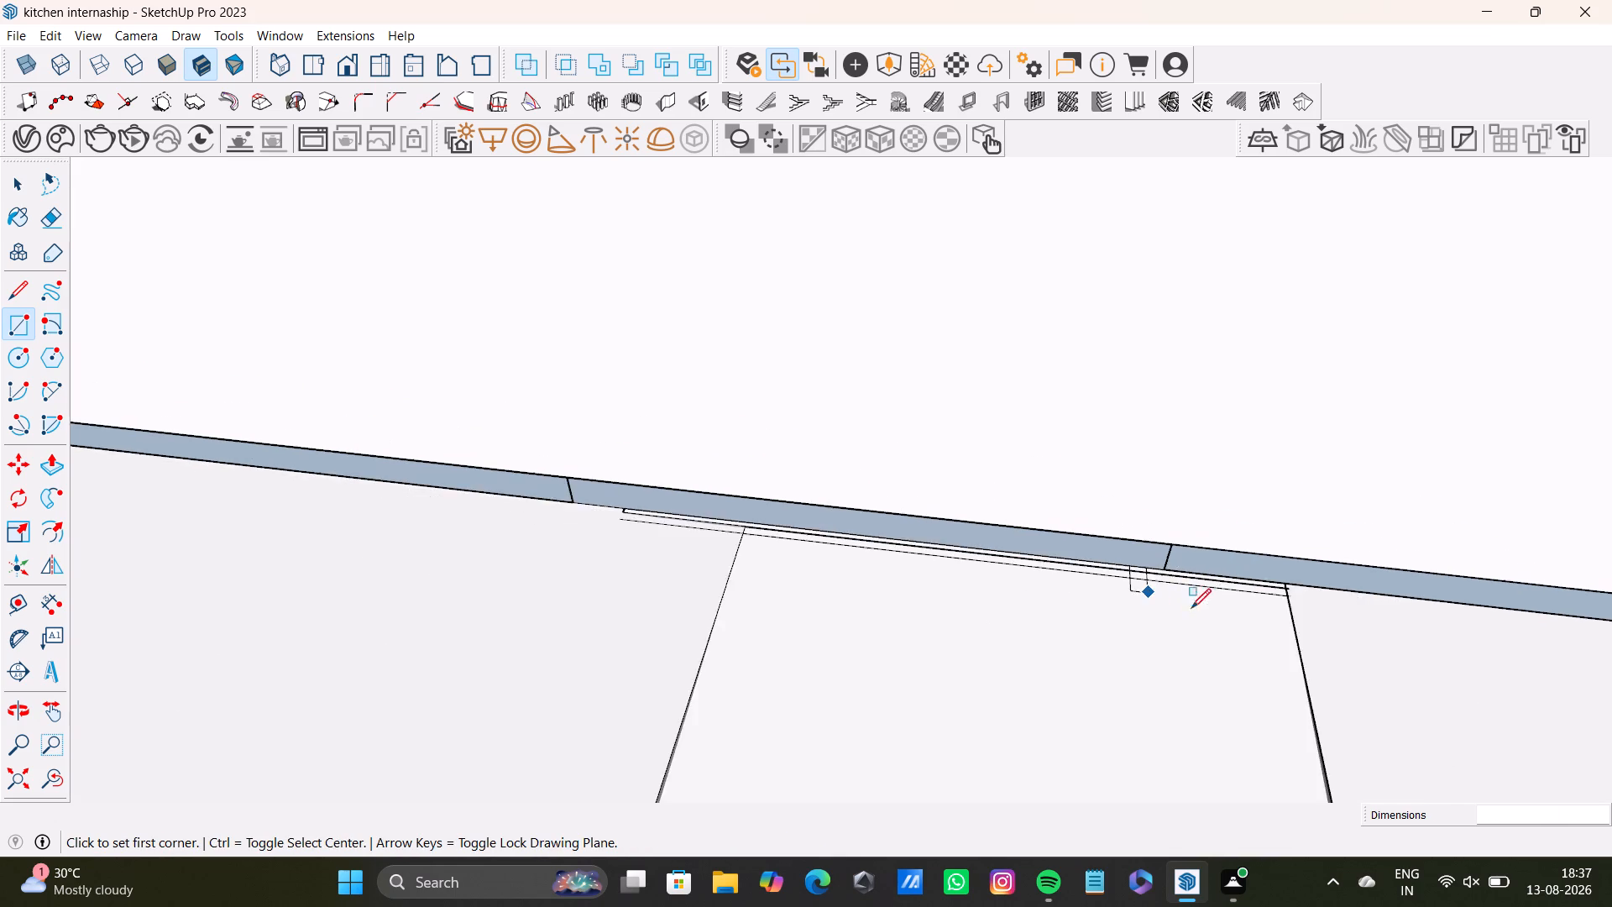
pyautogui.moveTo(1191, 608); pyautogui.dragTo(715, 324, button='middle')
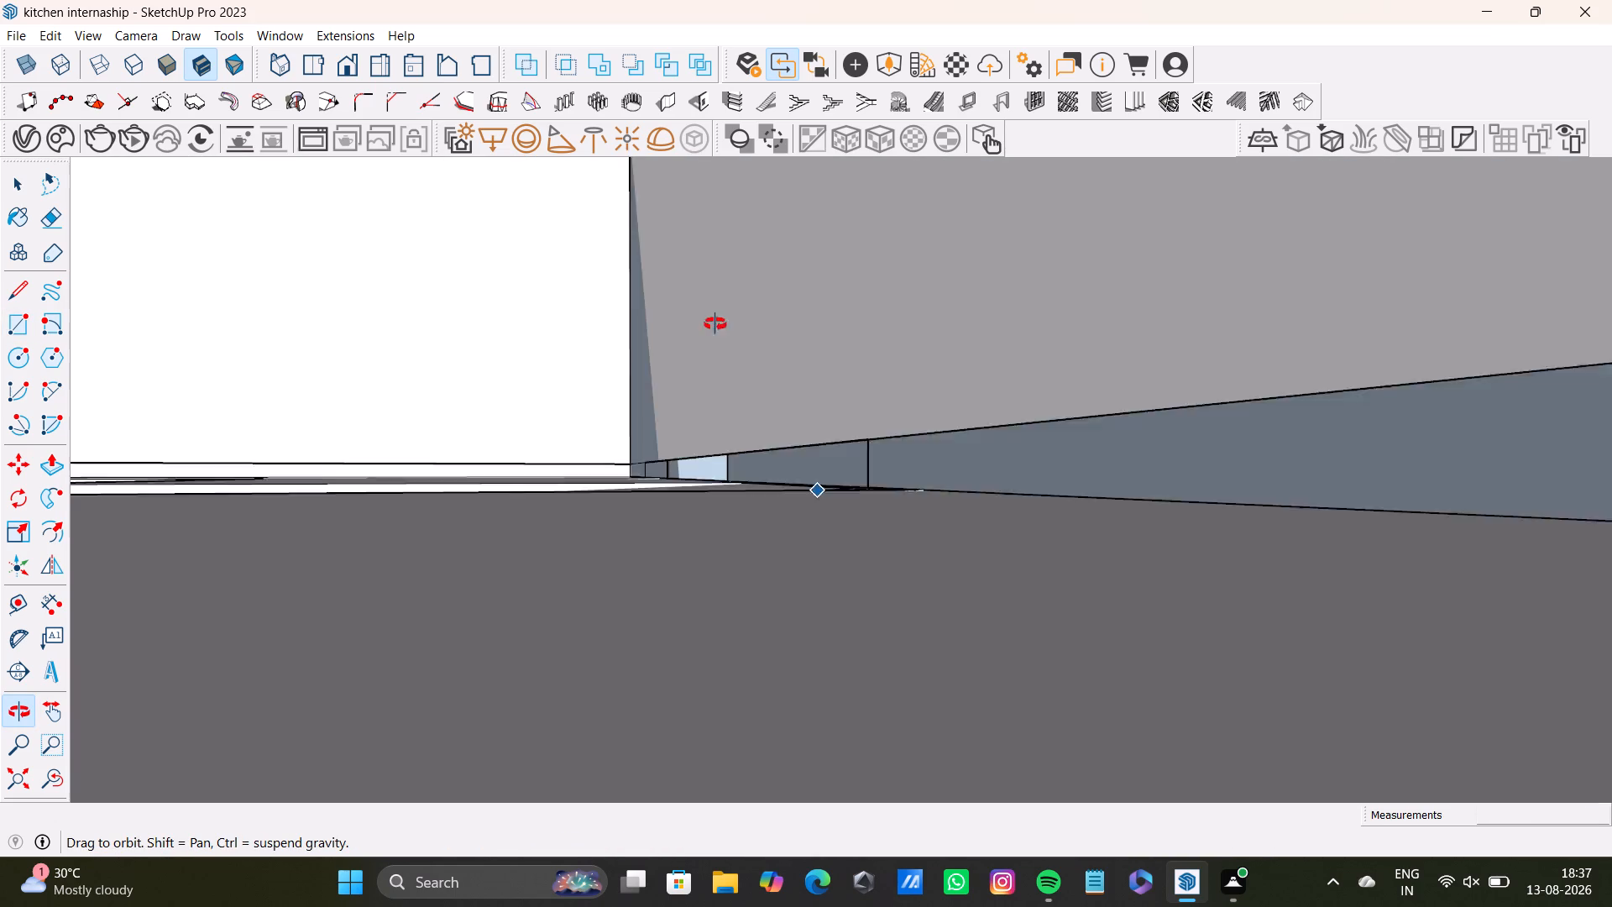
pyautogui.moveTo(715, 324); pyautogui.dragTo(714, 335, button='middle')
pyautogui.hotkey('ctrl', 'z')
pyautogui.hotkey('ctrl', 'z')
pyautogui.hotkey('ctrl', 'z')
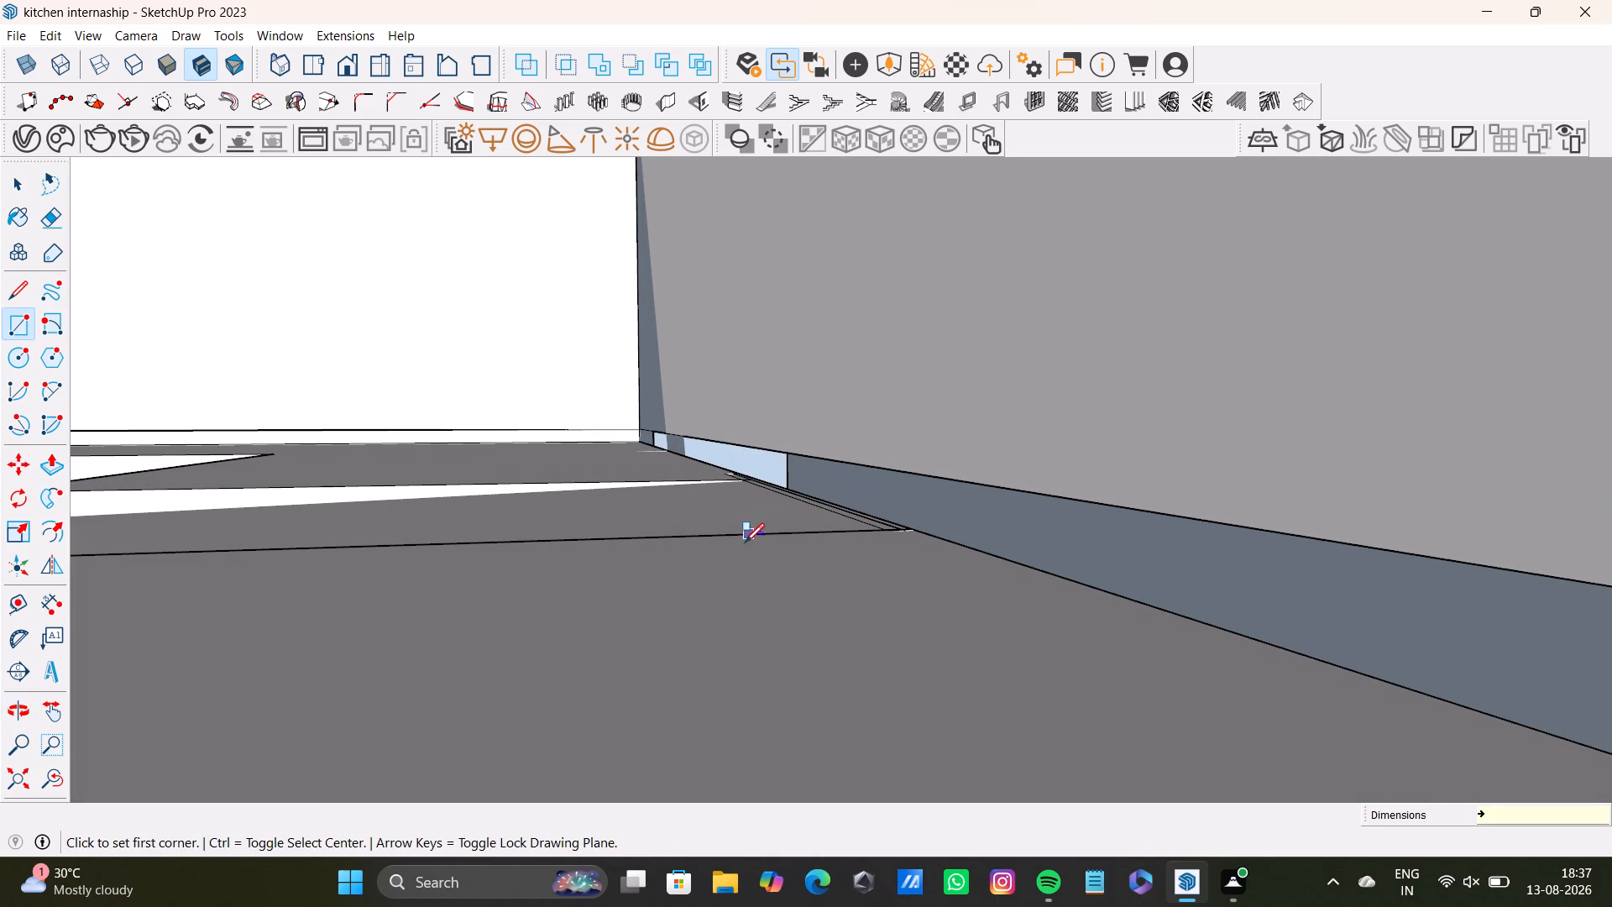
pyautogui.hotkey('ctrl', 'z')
# Examine the gap along the wall behind the corner shelves and upper cabinets from several angles.
pyautogui.moveTo(771, 569); pyautogui.dragTo(978, 686, button='middle')
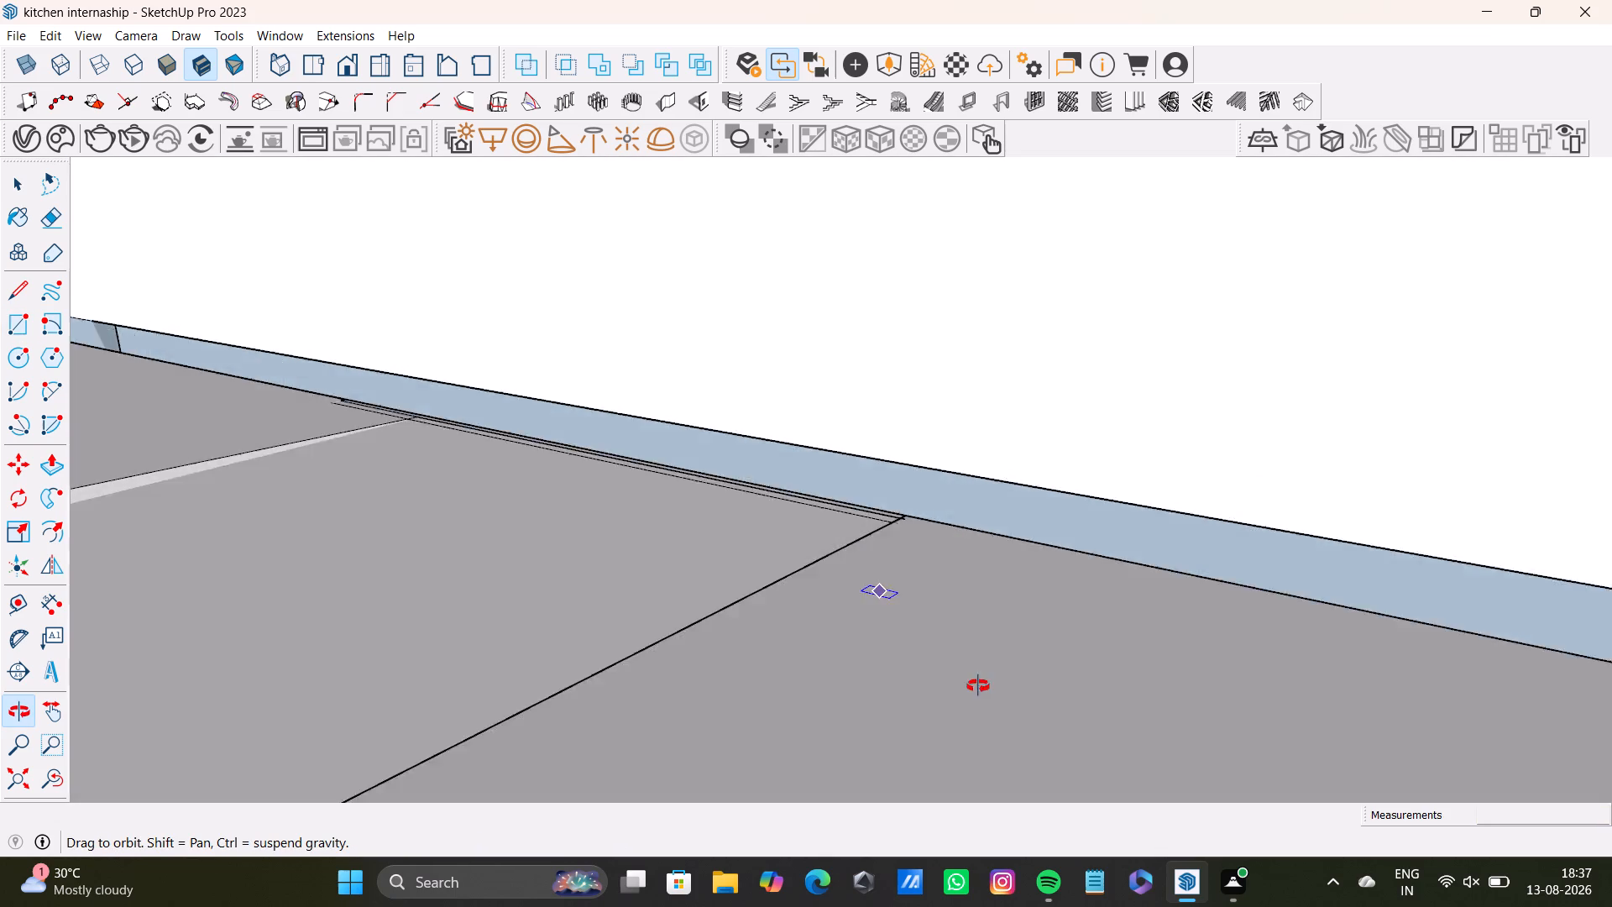
pyautogui.moveTo(978, 686); pyautogui.dragTo(685, 574, button='middle')
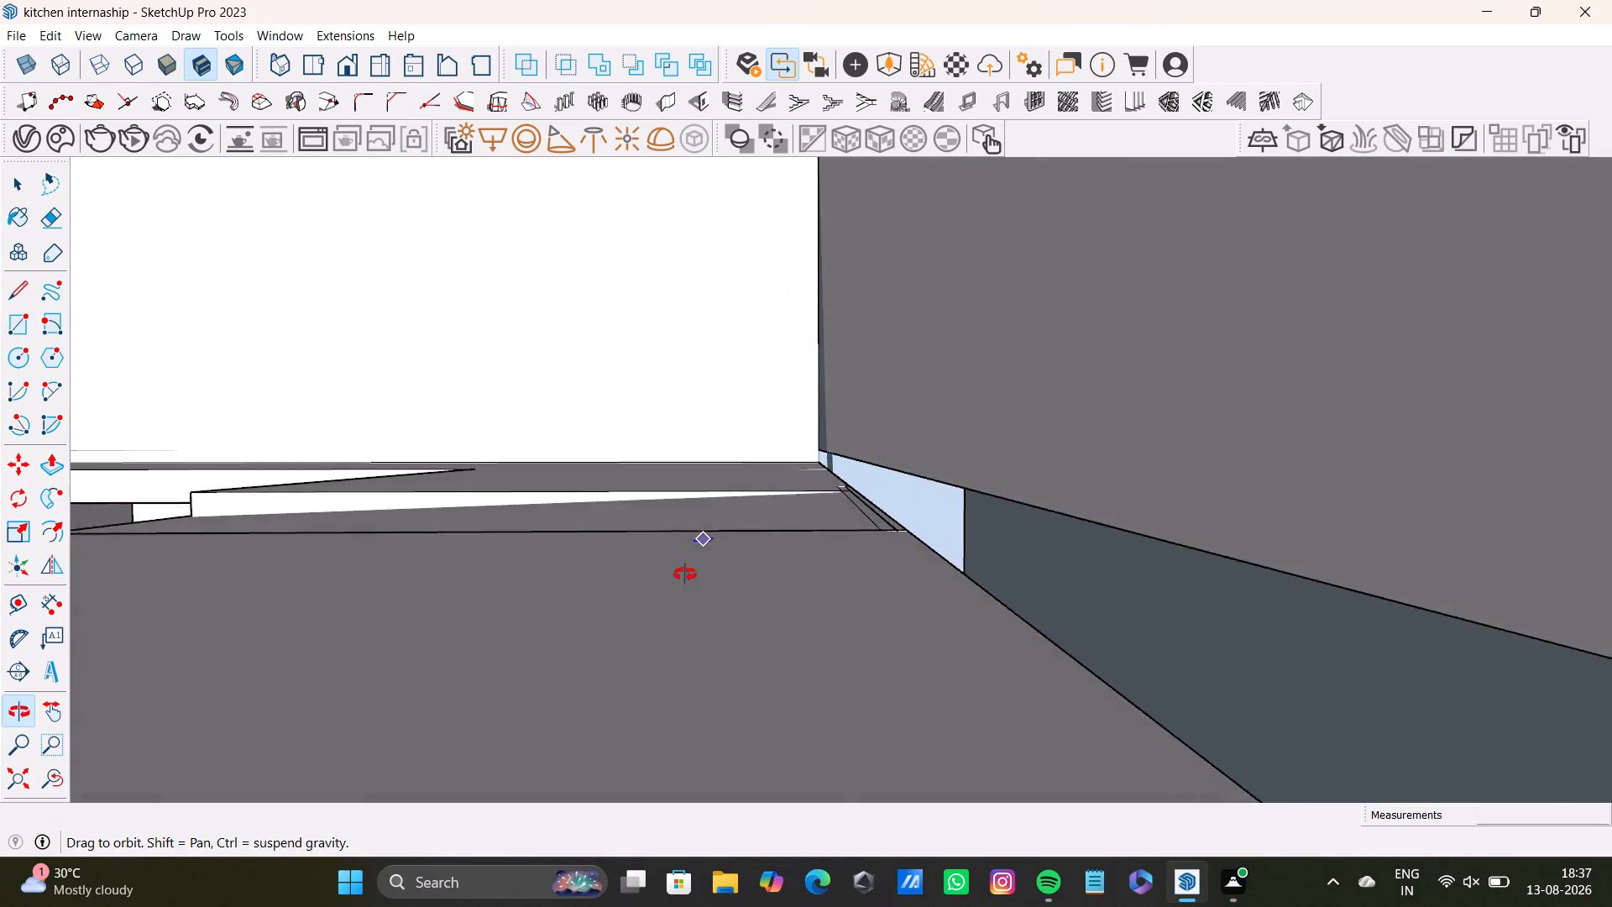
pyautogui.moveTo(685, 574); pyautogui.dragTo(865, 646, button='middle')
pyautogui.scroll(-19, 787, 583)
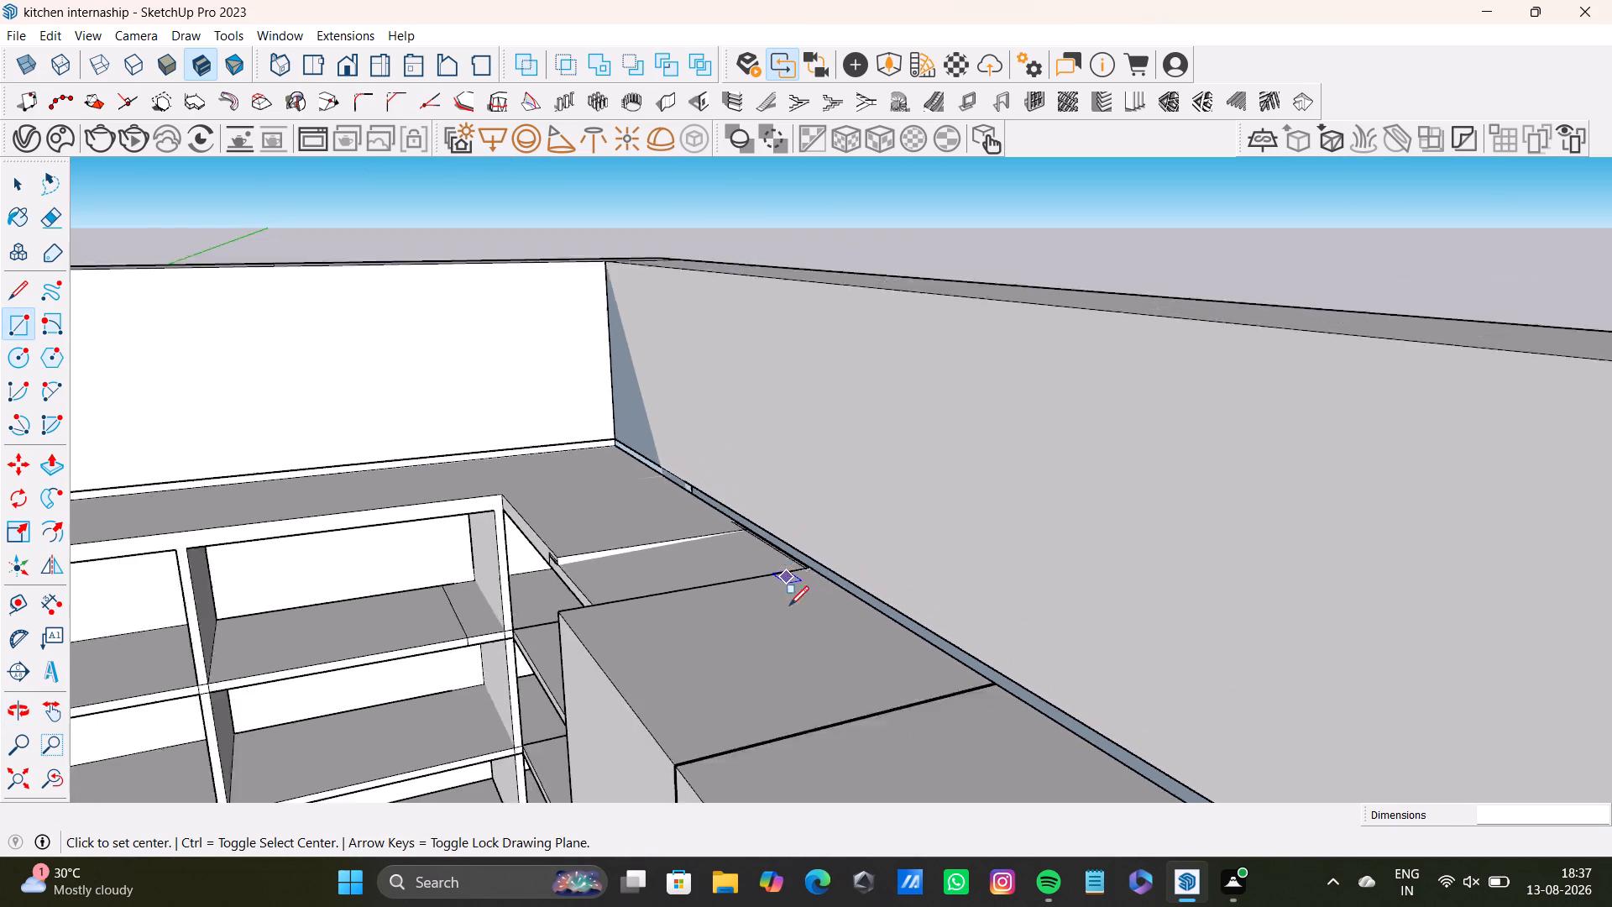
pyautogui.scroll(-9, 789, 606)
pyautogui.moveTo(796, 653); pyautogui.dragTo(939, 536, button='middle')
pyautogui.scroll(-5, 936, 566)
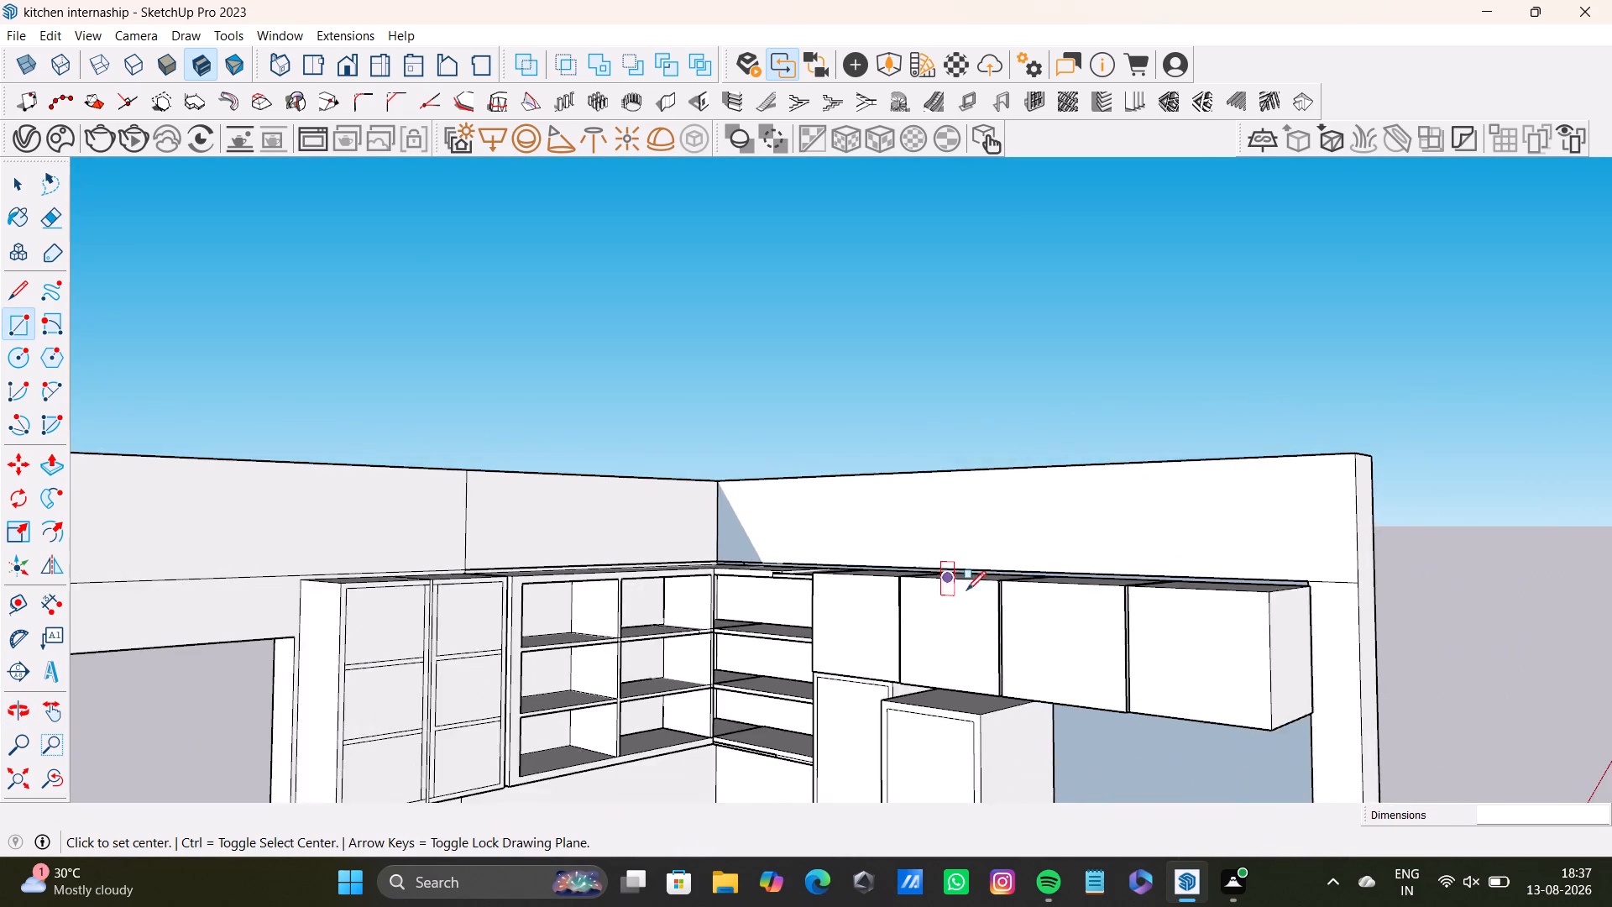
pyautogui.moveTo(966, 601); pyautogui.dragTo(1004, 763, button='middle')
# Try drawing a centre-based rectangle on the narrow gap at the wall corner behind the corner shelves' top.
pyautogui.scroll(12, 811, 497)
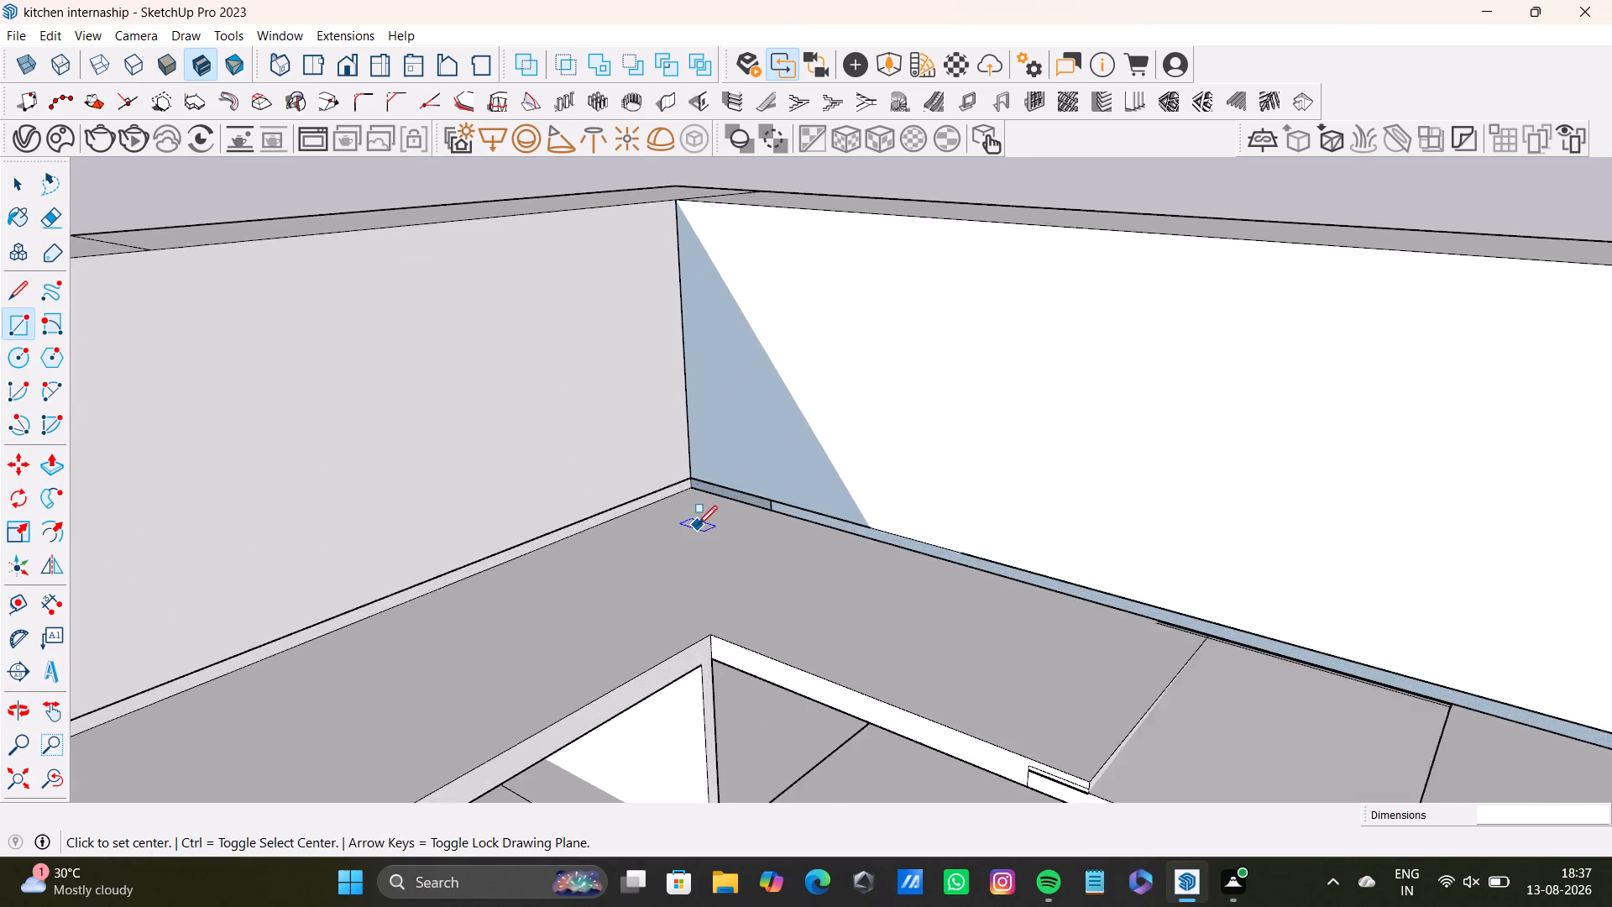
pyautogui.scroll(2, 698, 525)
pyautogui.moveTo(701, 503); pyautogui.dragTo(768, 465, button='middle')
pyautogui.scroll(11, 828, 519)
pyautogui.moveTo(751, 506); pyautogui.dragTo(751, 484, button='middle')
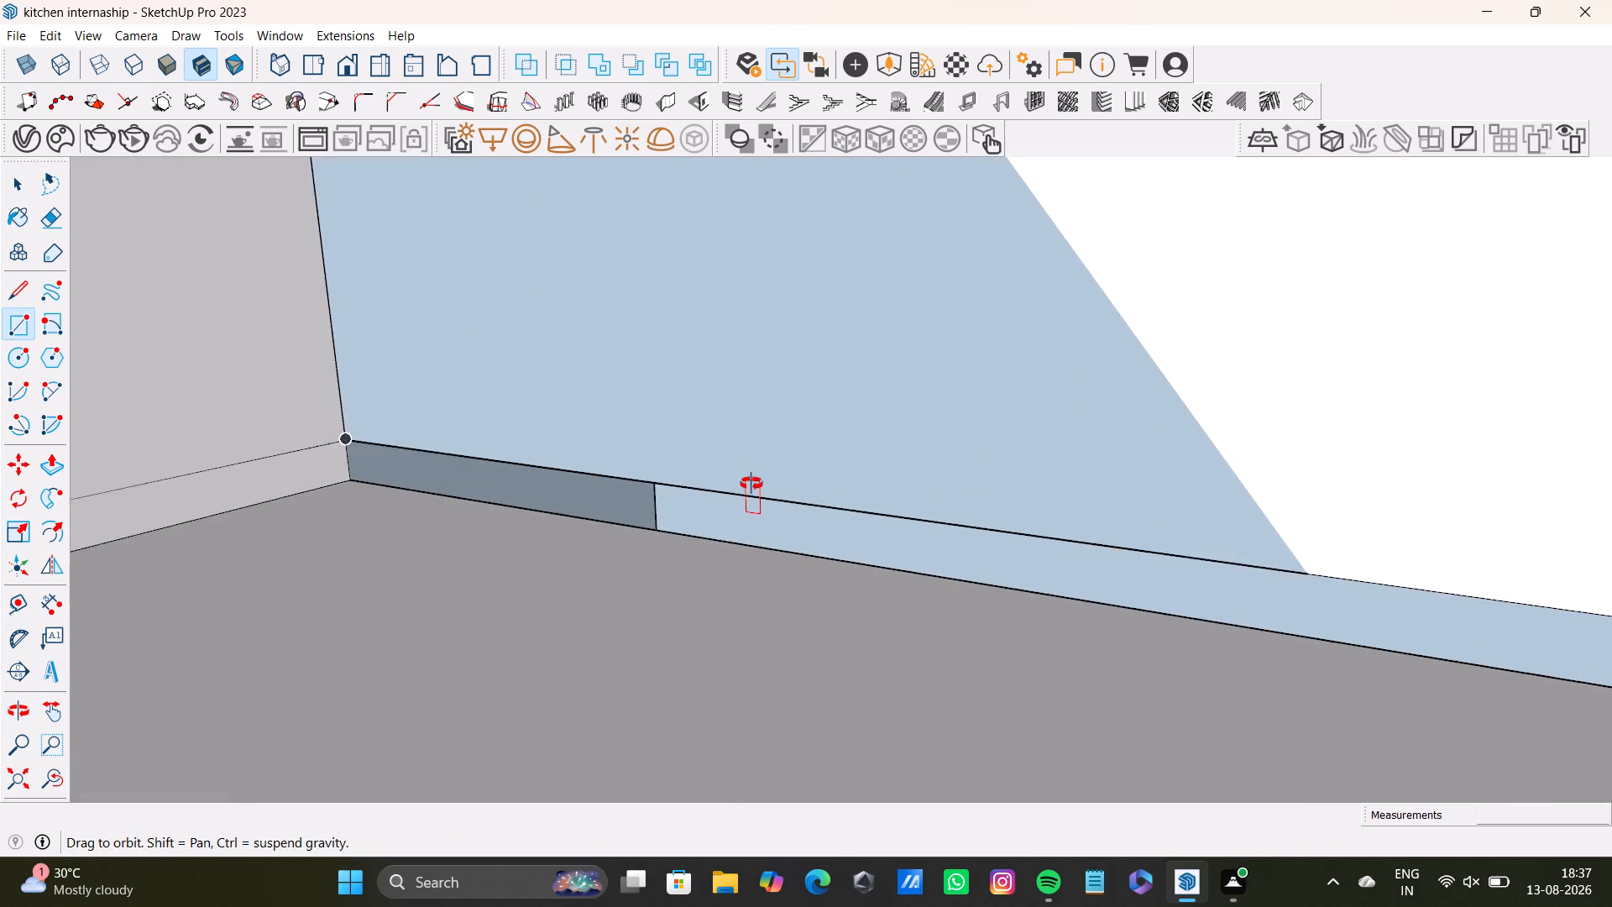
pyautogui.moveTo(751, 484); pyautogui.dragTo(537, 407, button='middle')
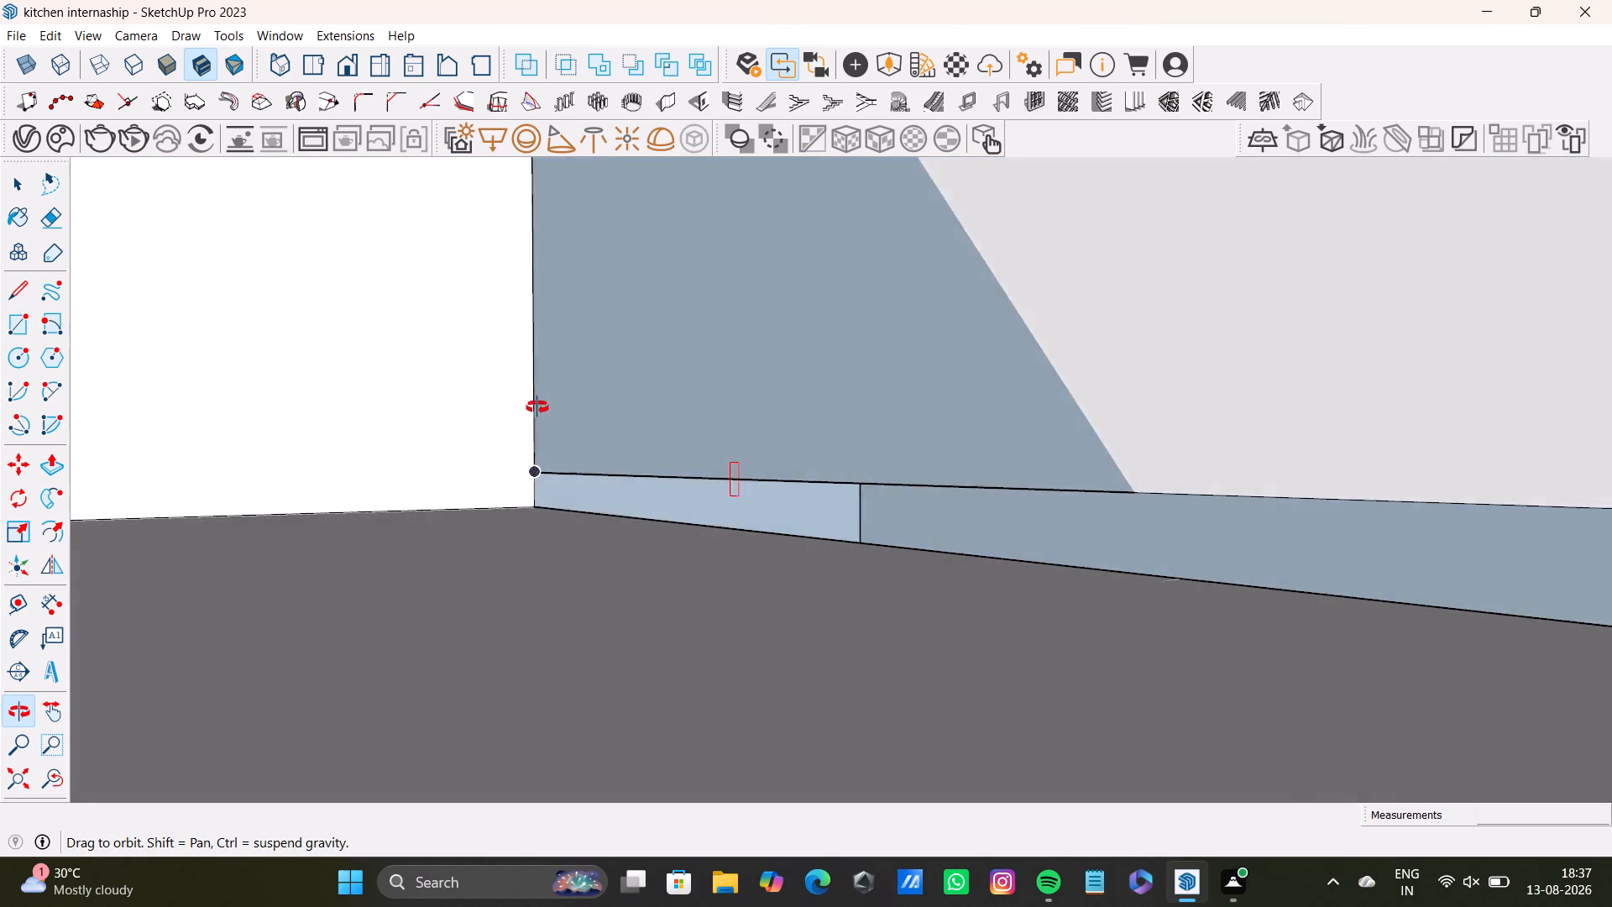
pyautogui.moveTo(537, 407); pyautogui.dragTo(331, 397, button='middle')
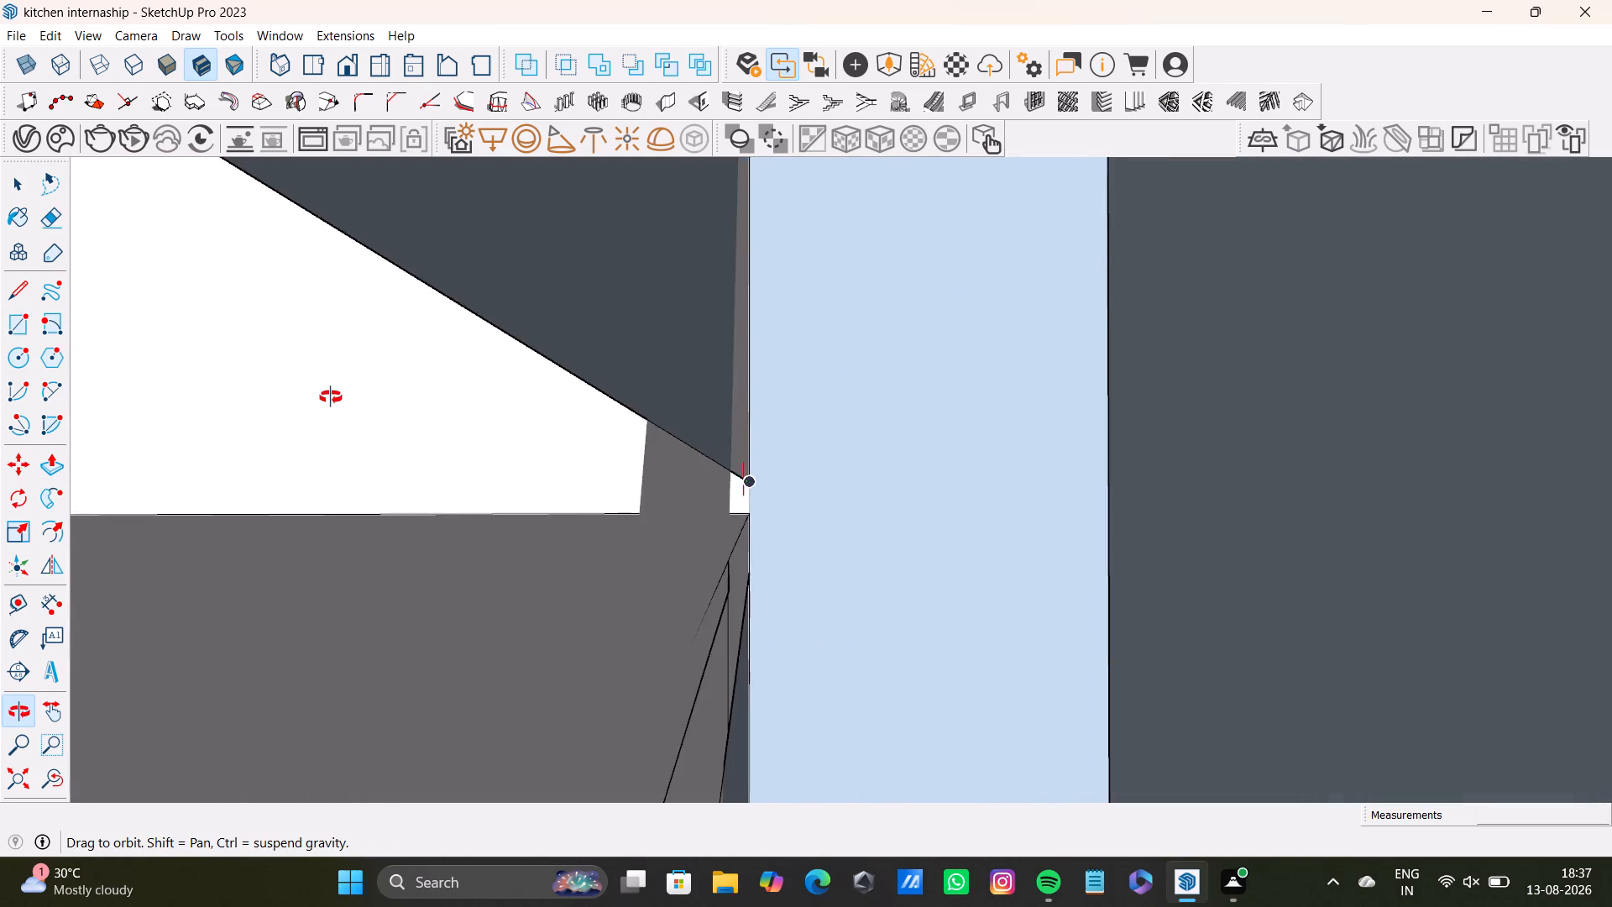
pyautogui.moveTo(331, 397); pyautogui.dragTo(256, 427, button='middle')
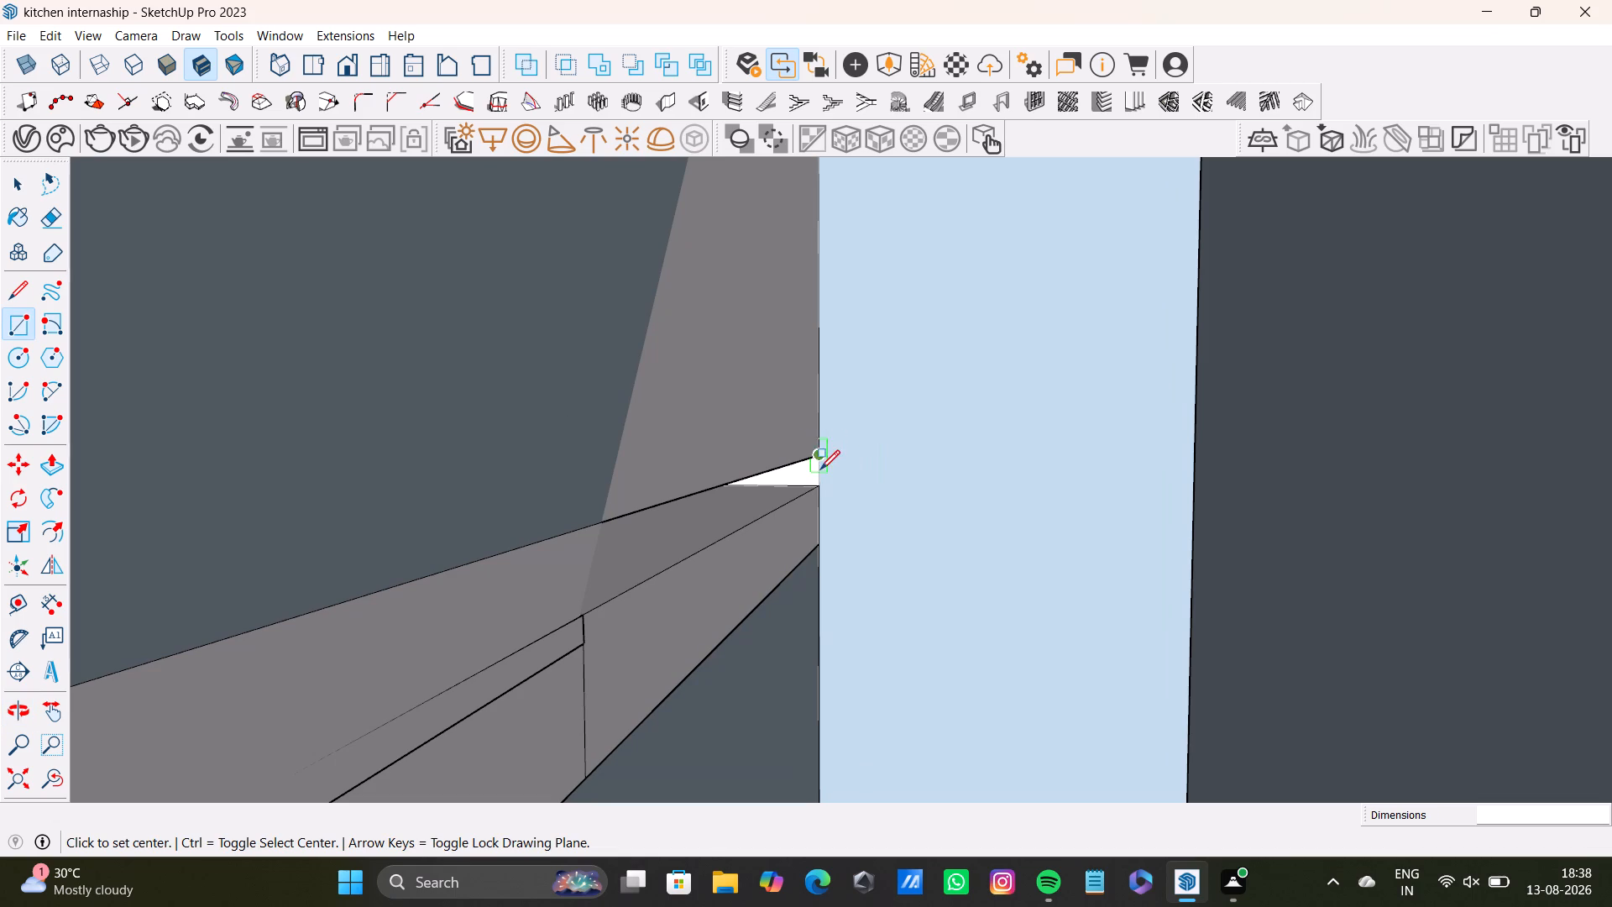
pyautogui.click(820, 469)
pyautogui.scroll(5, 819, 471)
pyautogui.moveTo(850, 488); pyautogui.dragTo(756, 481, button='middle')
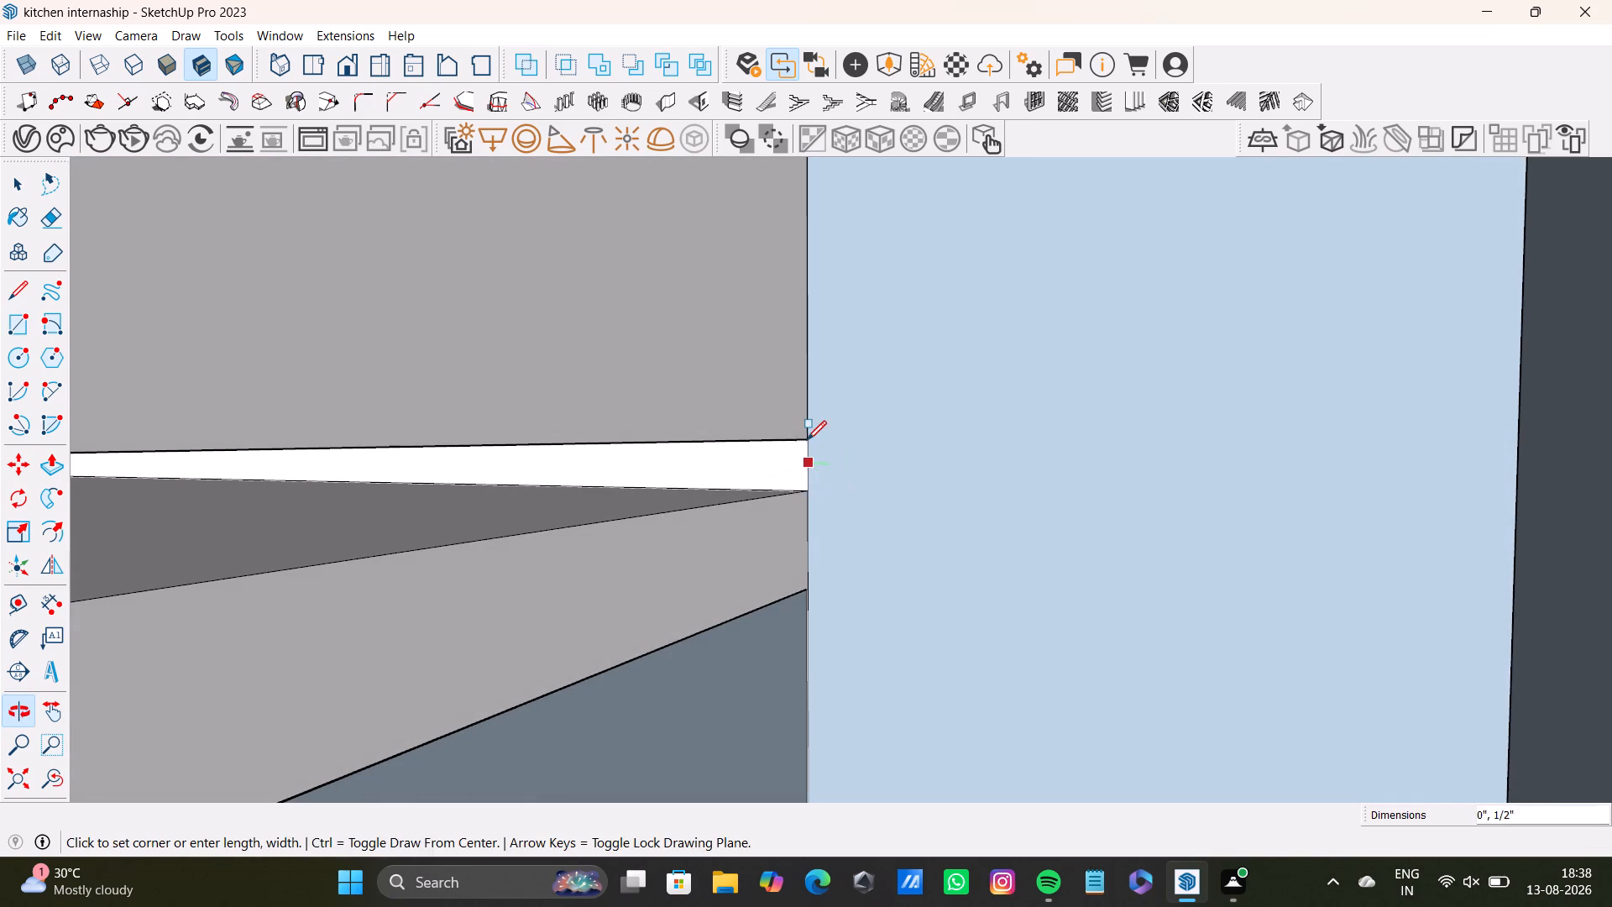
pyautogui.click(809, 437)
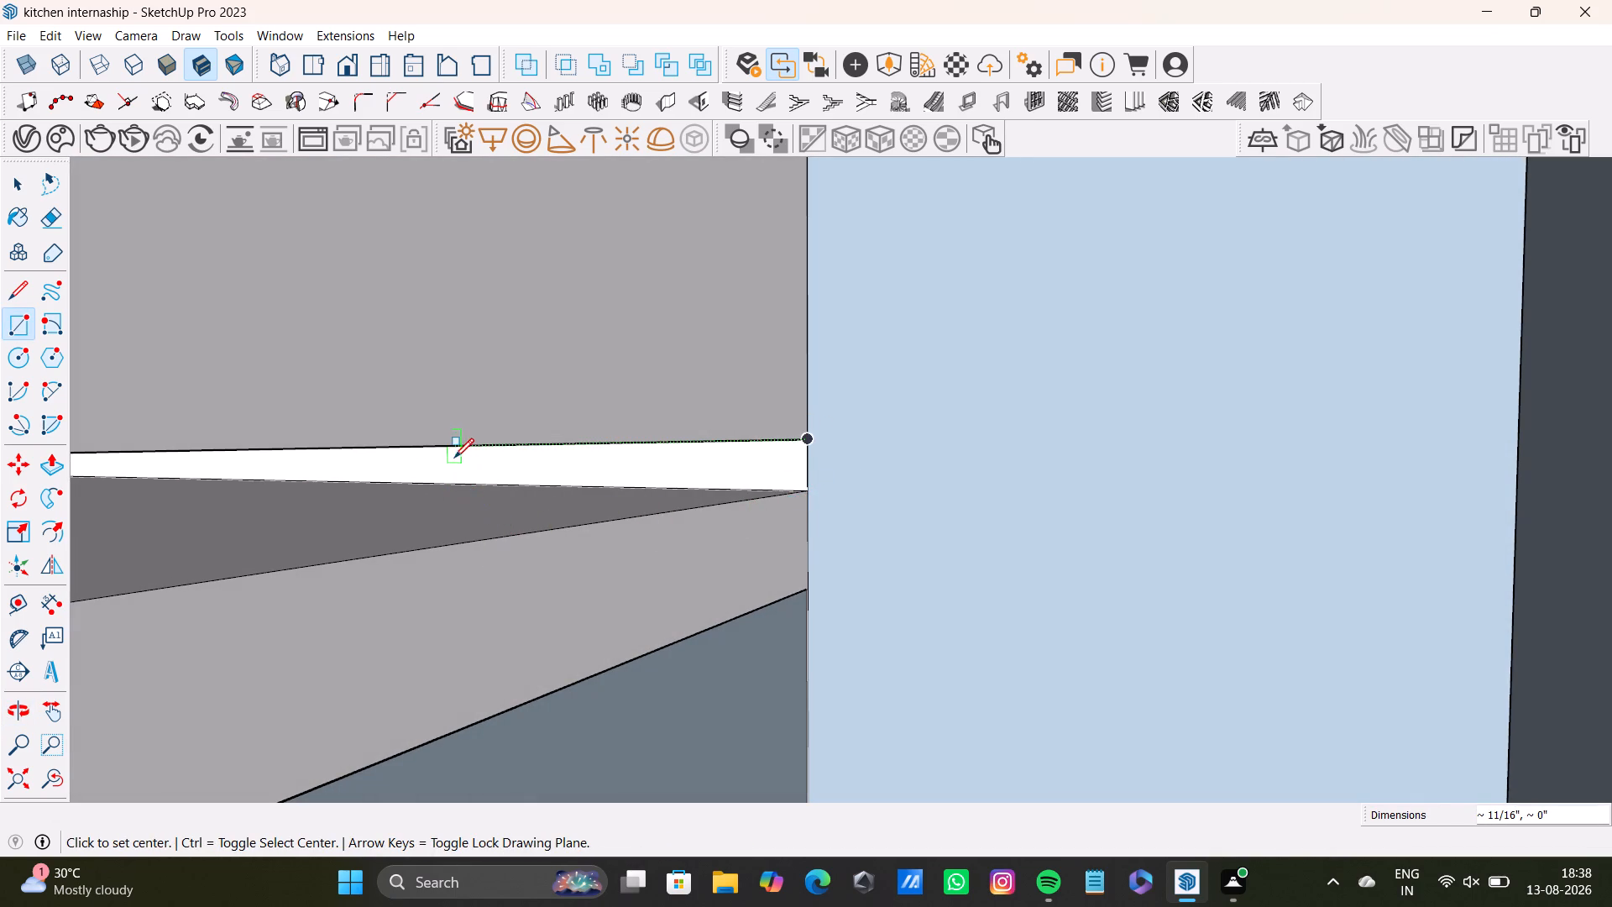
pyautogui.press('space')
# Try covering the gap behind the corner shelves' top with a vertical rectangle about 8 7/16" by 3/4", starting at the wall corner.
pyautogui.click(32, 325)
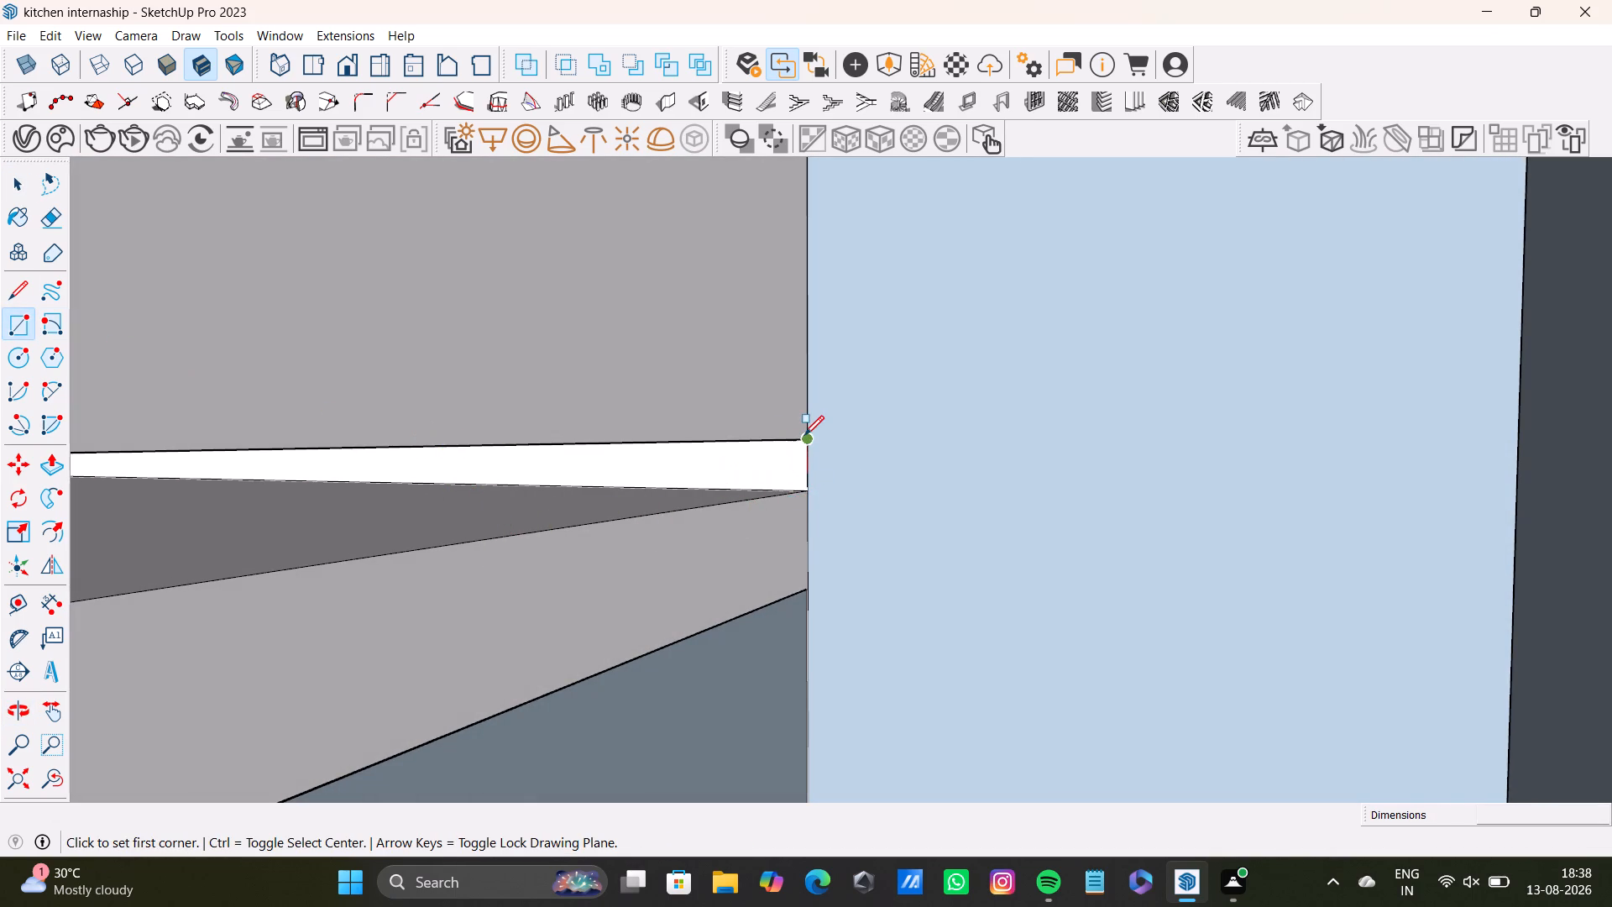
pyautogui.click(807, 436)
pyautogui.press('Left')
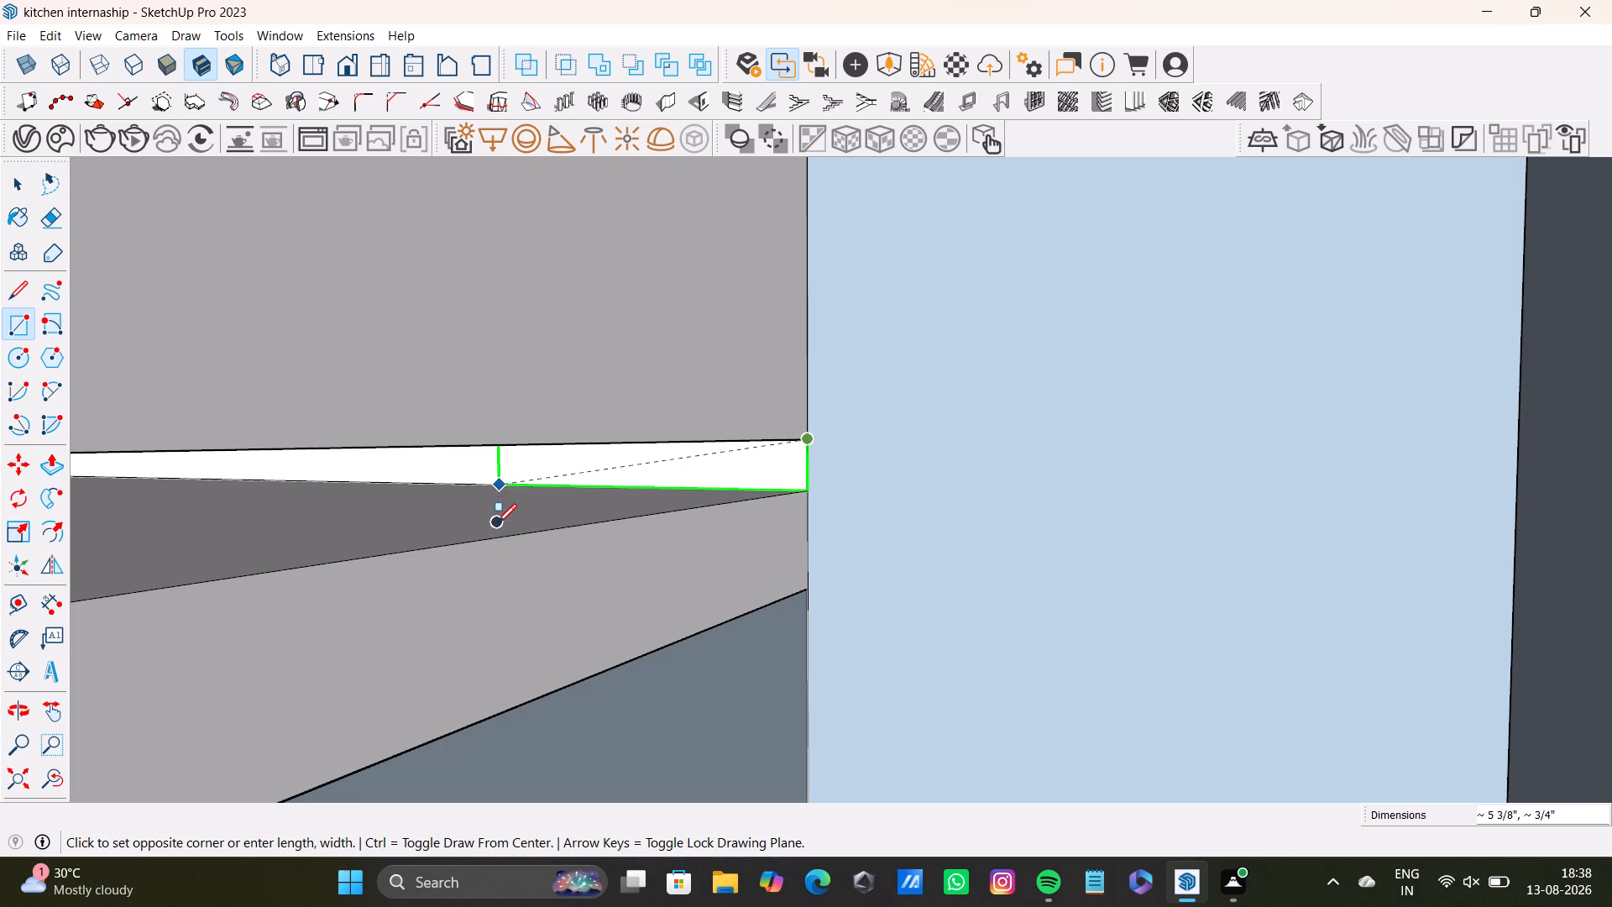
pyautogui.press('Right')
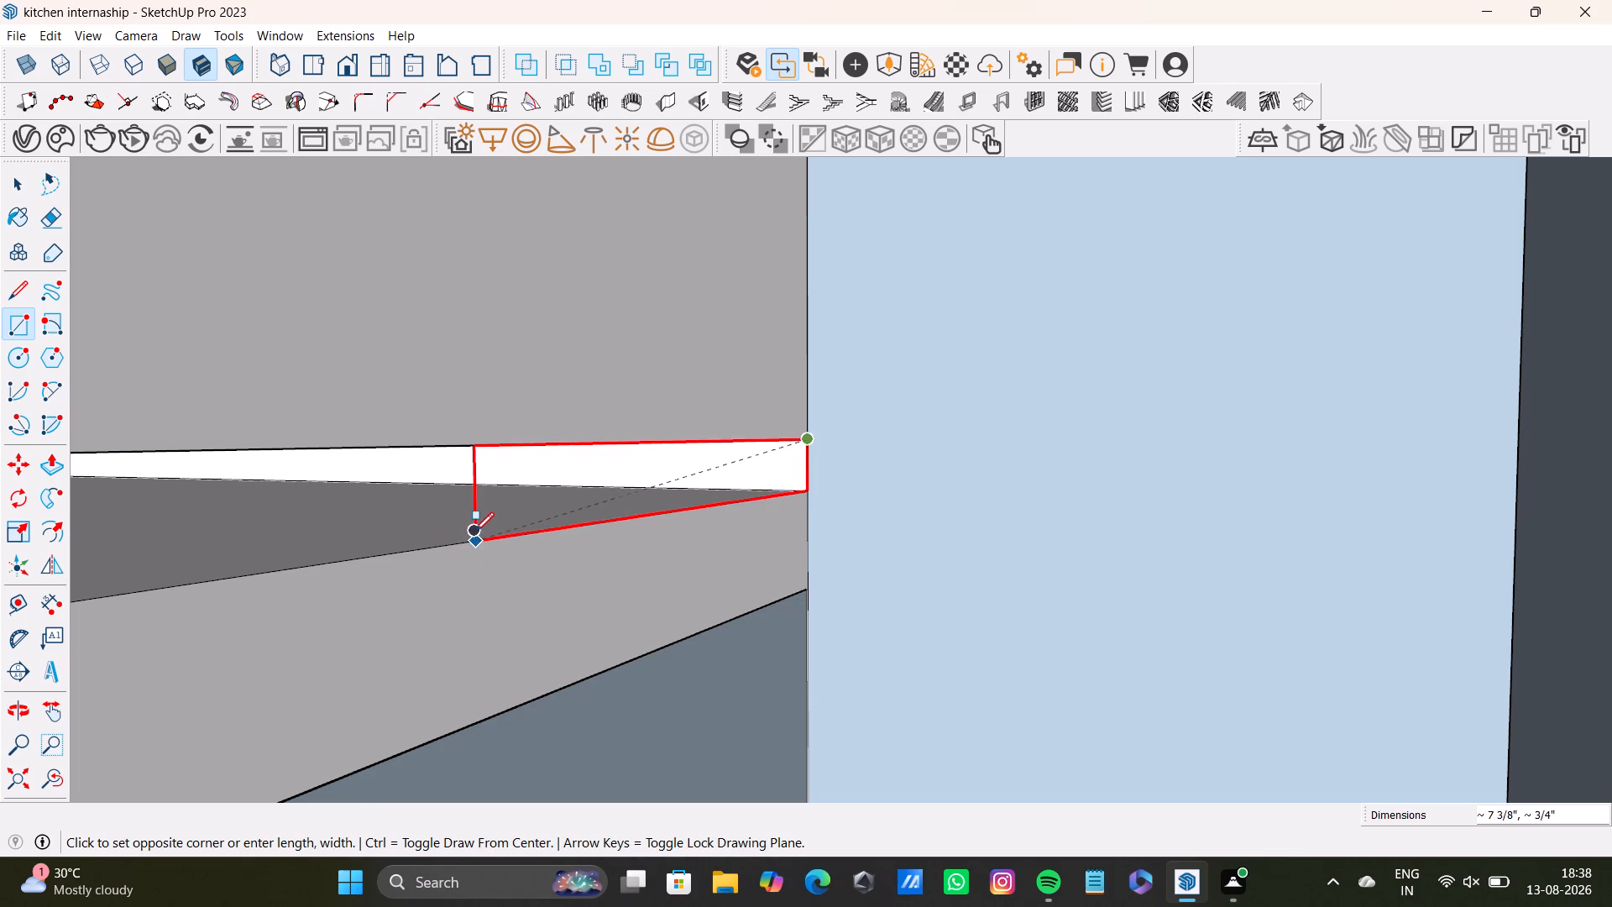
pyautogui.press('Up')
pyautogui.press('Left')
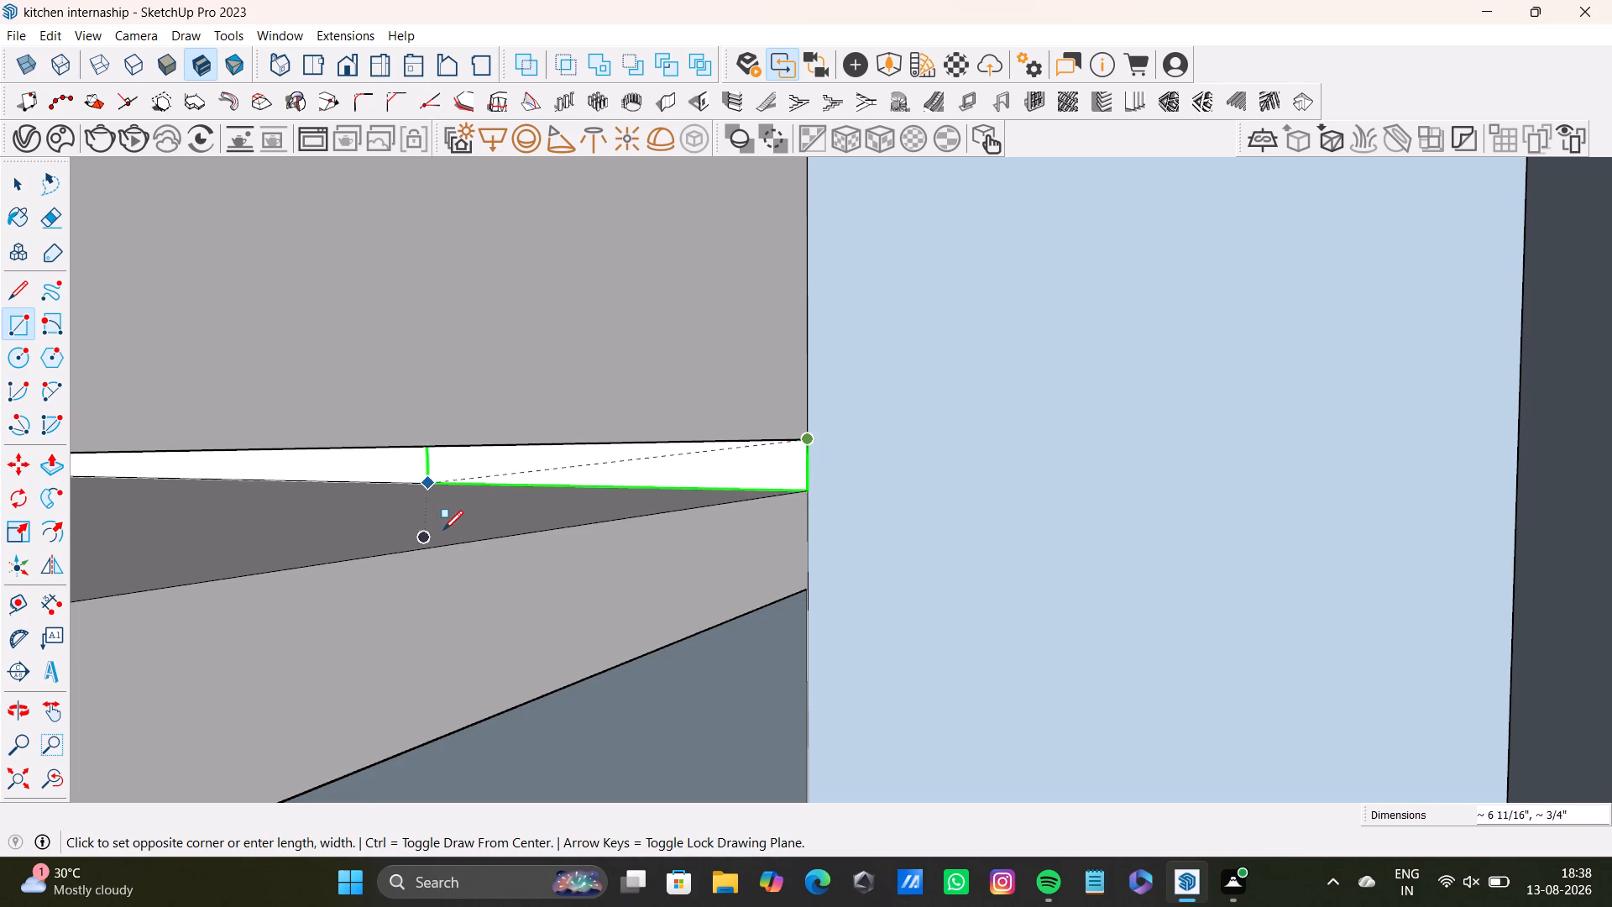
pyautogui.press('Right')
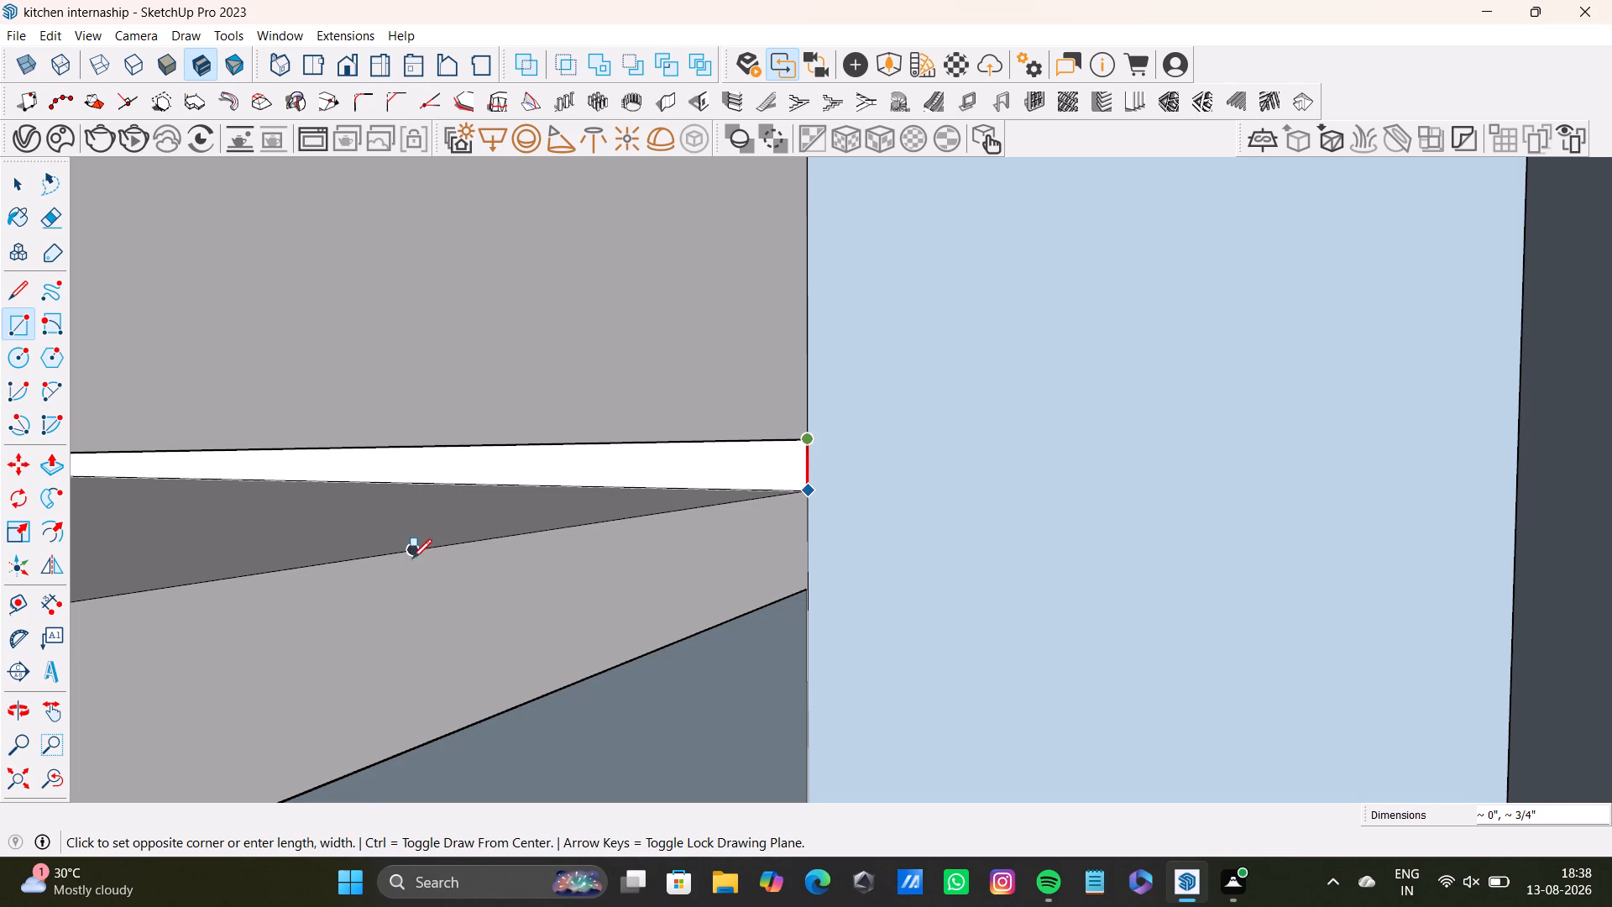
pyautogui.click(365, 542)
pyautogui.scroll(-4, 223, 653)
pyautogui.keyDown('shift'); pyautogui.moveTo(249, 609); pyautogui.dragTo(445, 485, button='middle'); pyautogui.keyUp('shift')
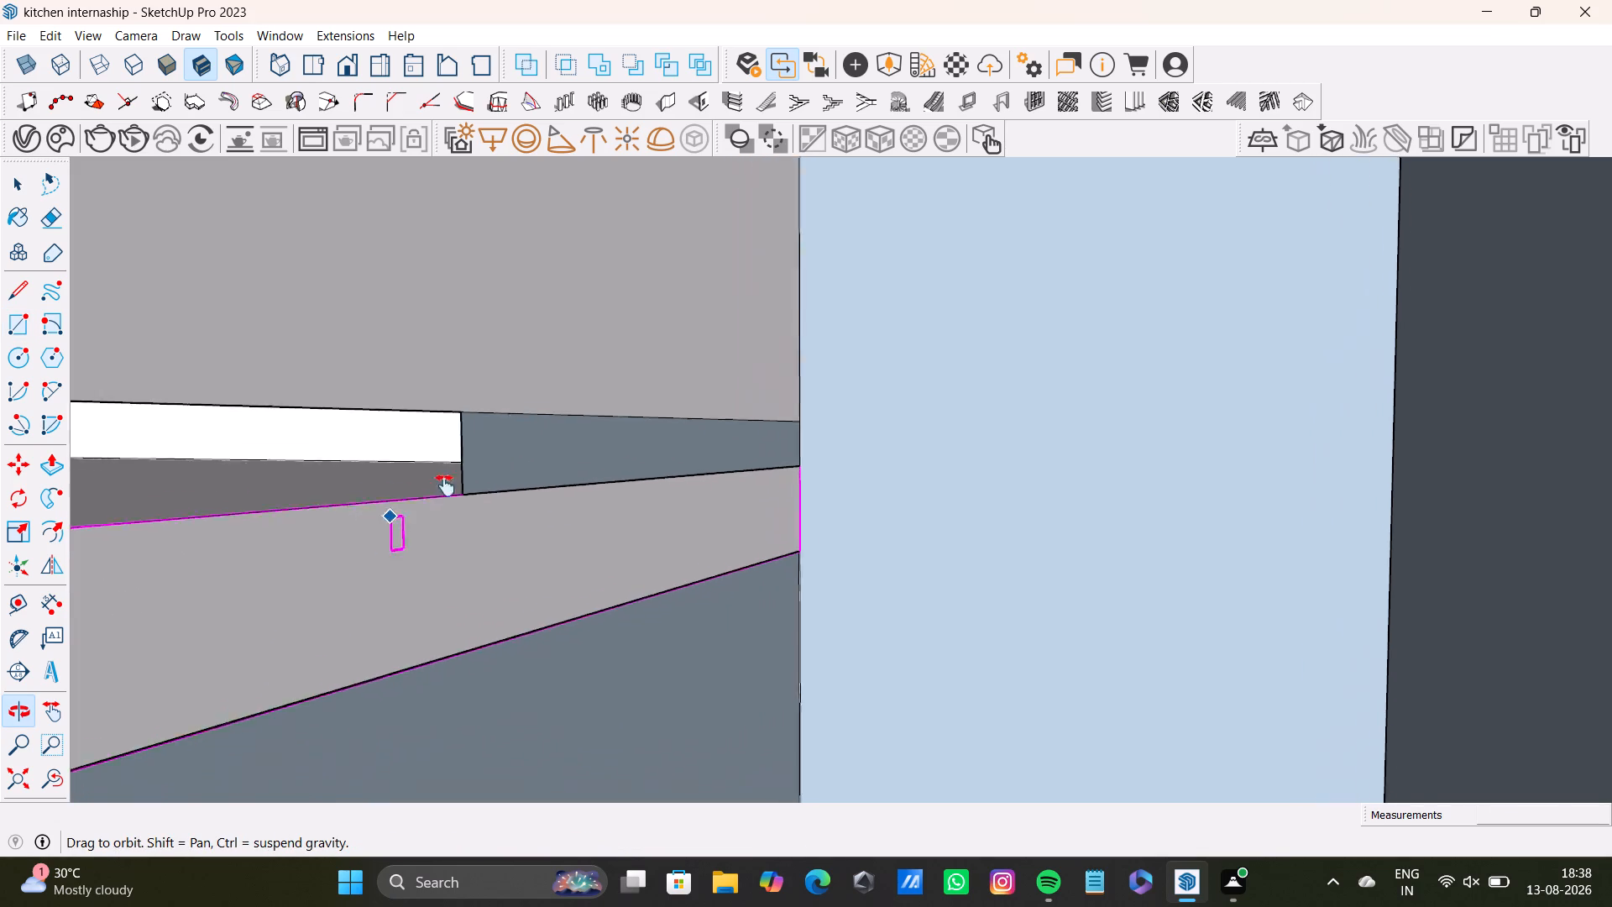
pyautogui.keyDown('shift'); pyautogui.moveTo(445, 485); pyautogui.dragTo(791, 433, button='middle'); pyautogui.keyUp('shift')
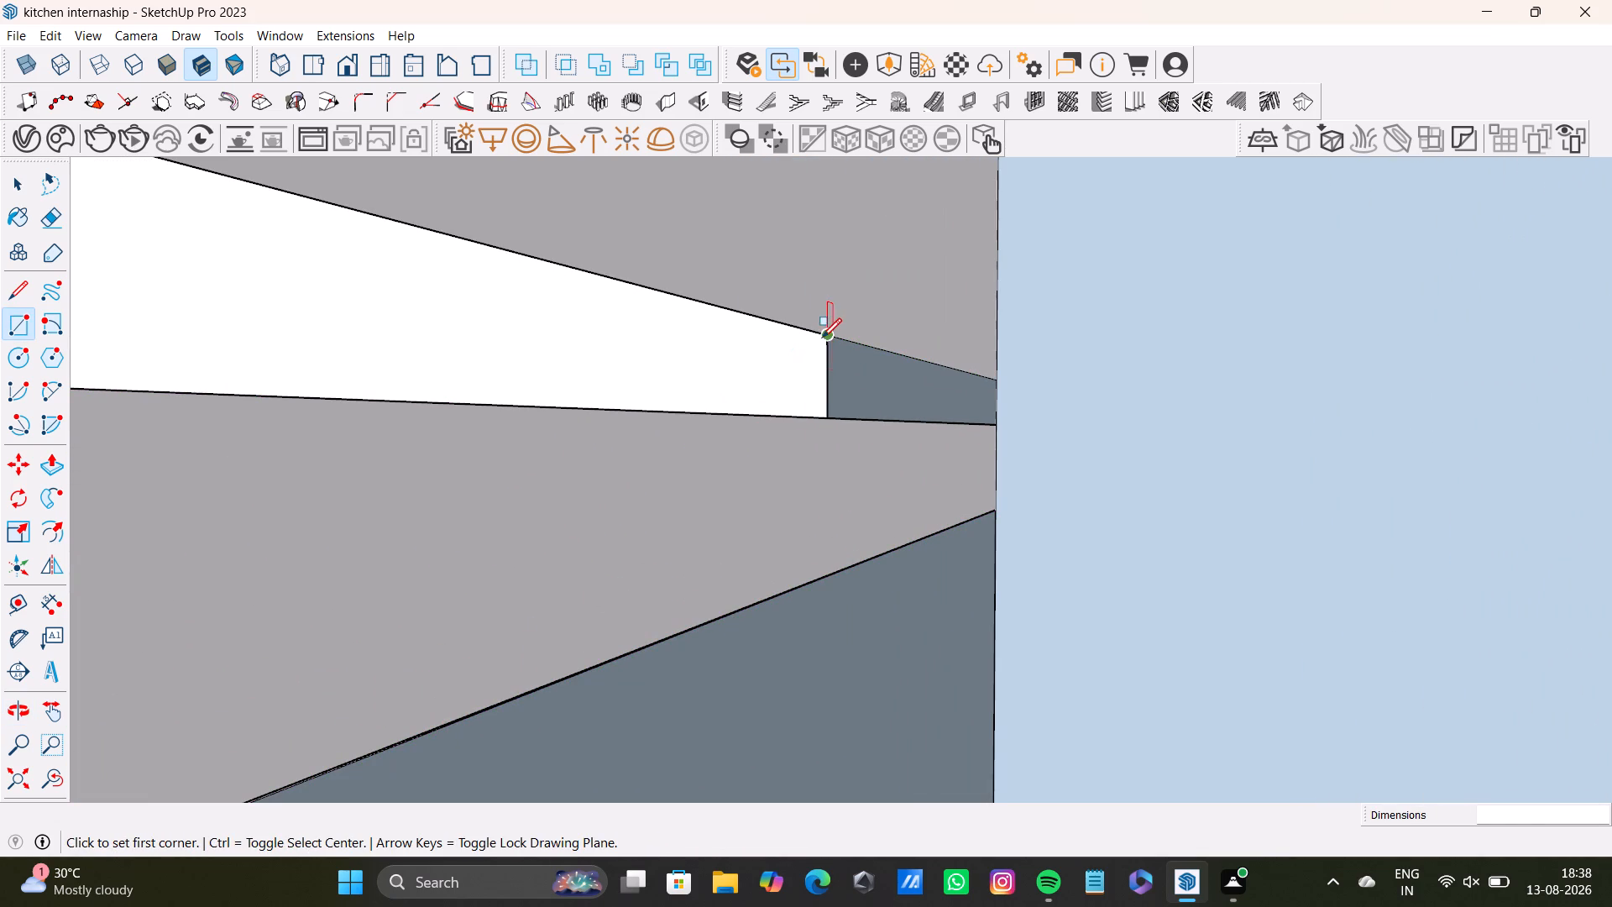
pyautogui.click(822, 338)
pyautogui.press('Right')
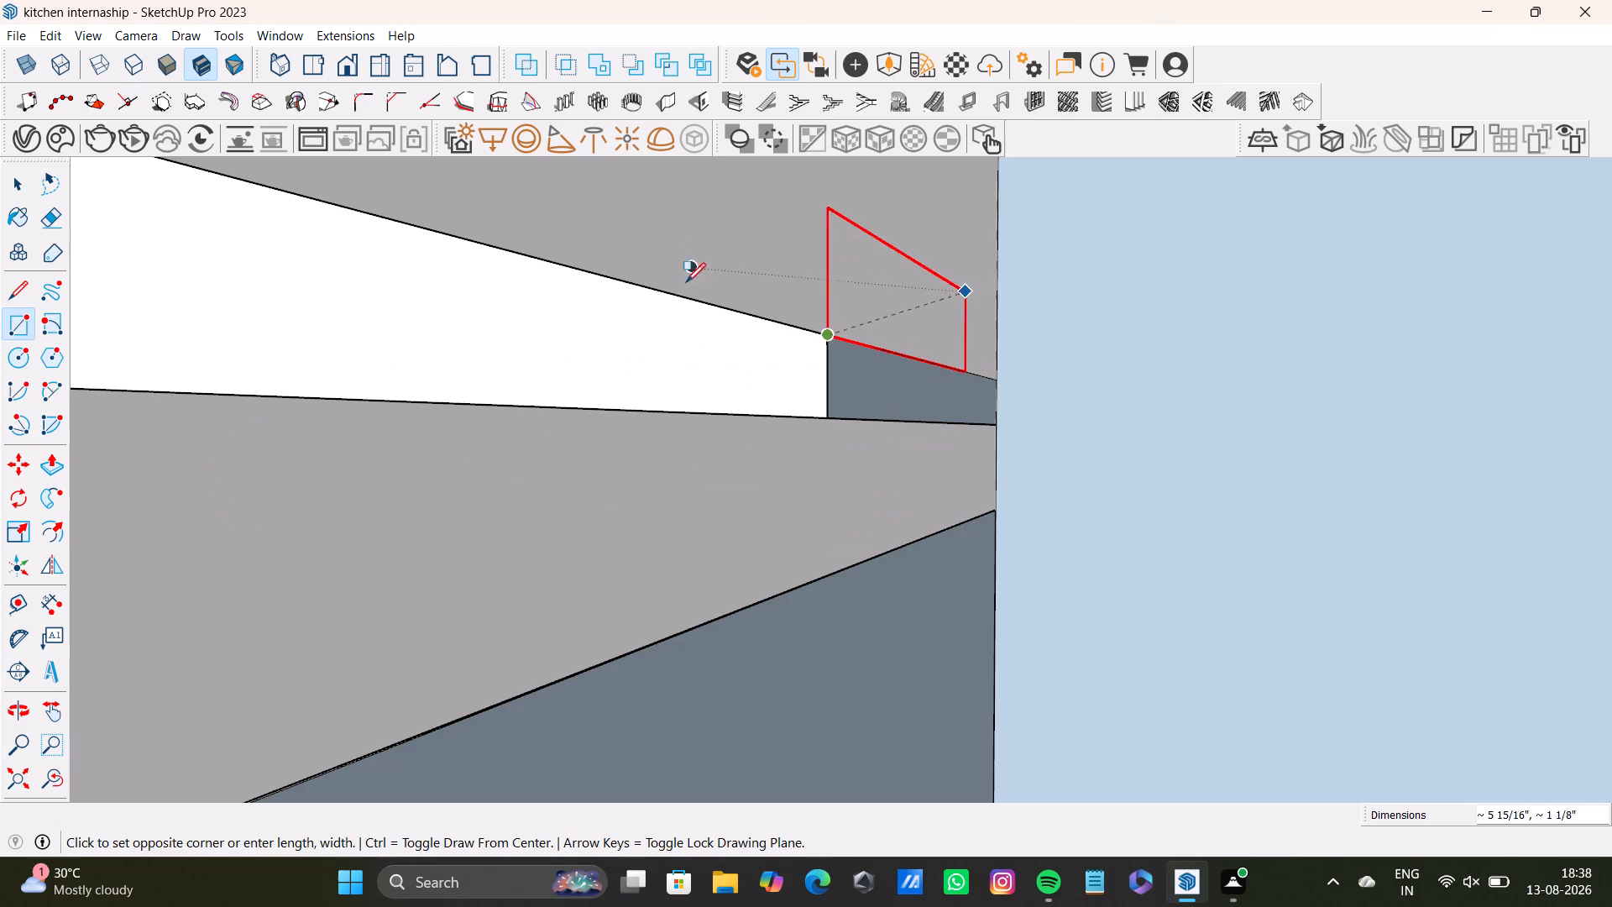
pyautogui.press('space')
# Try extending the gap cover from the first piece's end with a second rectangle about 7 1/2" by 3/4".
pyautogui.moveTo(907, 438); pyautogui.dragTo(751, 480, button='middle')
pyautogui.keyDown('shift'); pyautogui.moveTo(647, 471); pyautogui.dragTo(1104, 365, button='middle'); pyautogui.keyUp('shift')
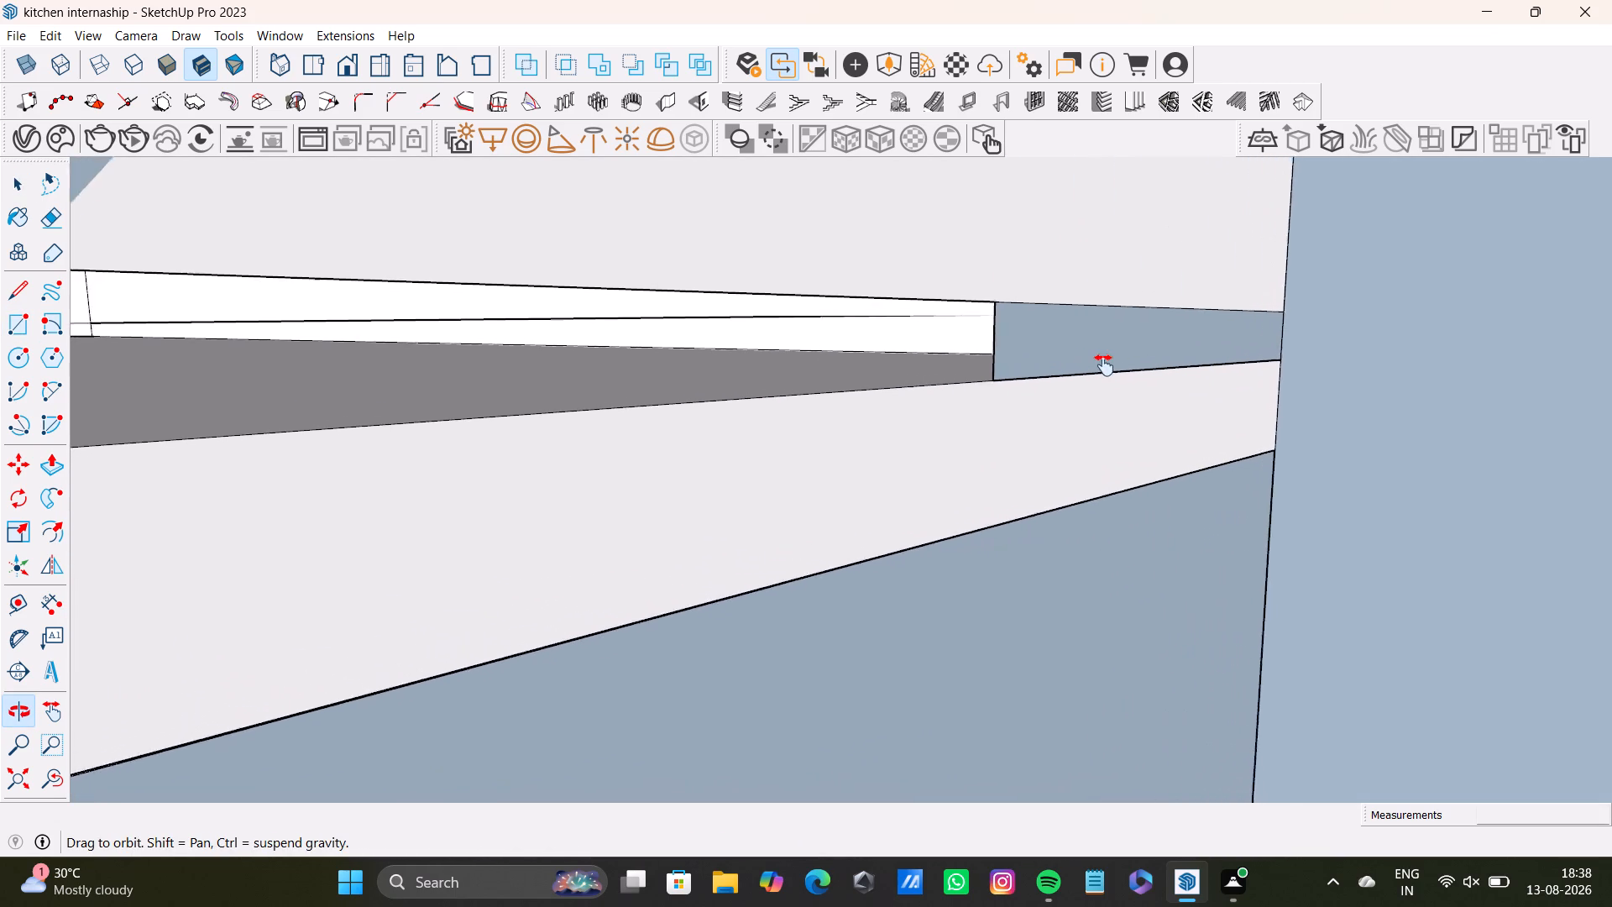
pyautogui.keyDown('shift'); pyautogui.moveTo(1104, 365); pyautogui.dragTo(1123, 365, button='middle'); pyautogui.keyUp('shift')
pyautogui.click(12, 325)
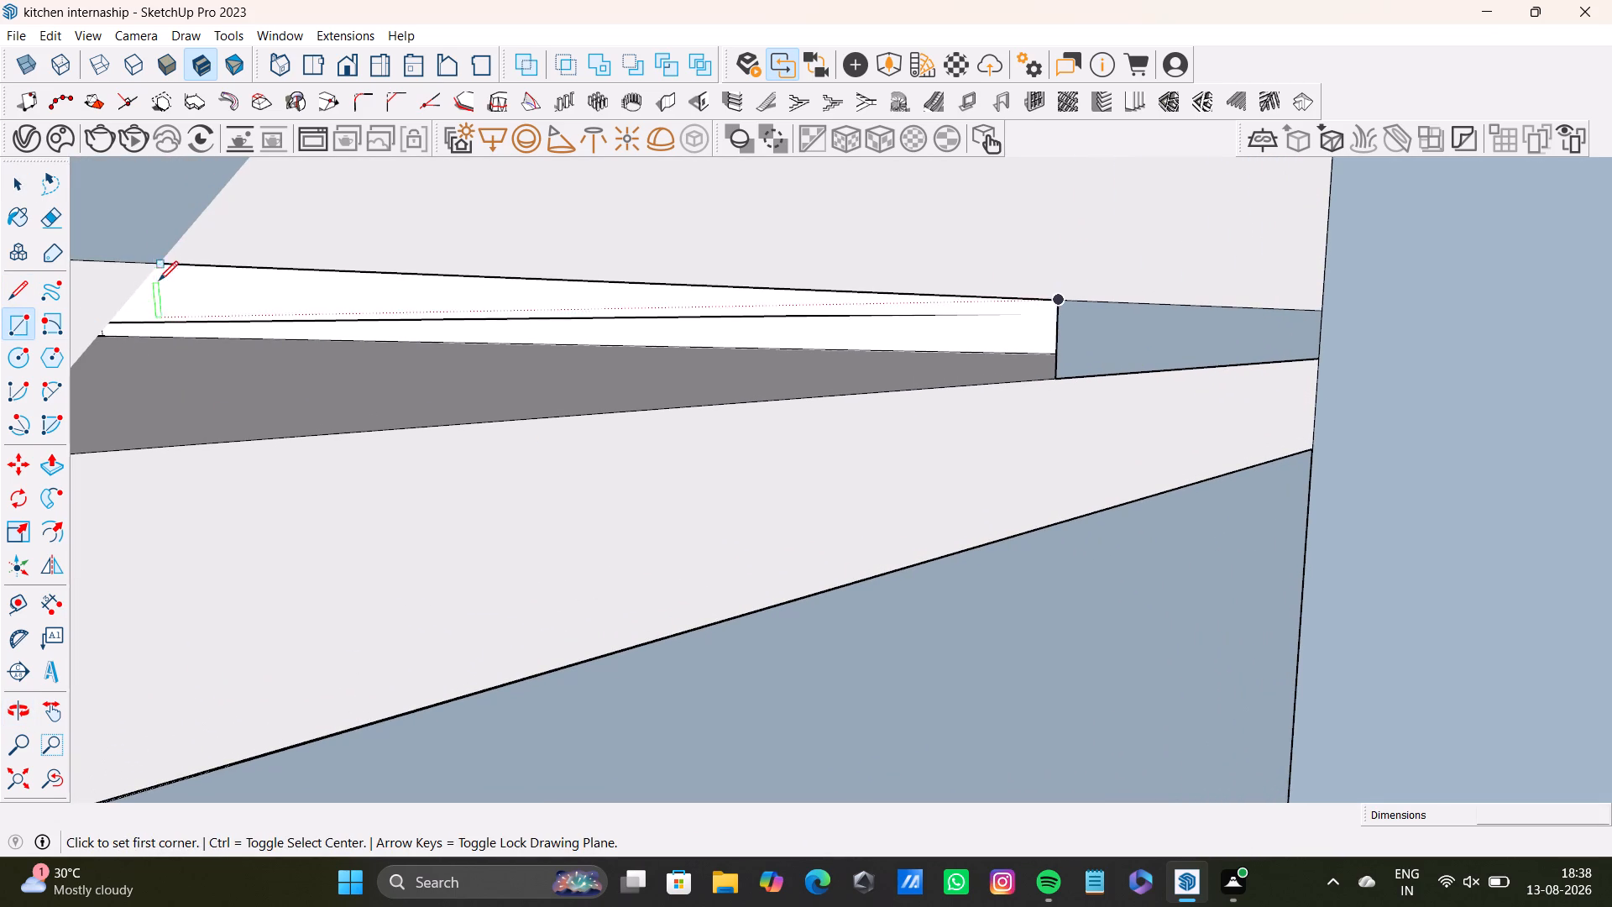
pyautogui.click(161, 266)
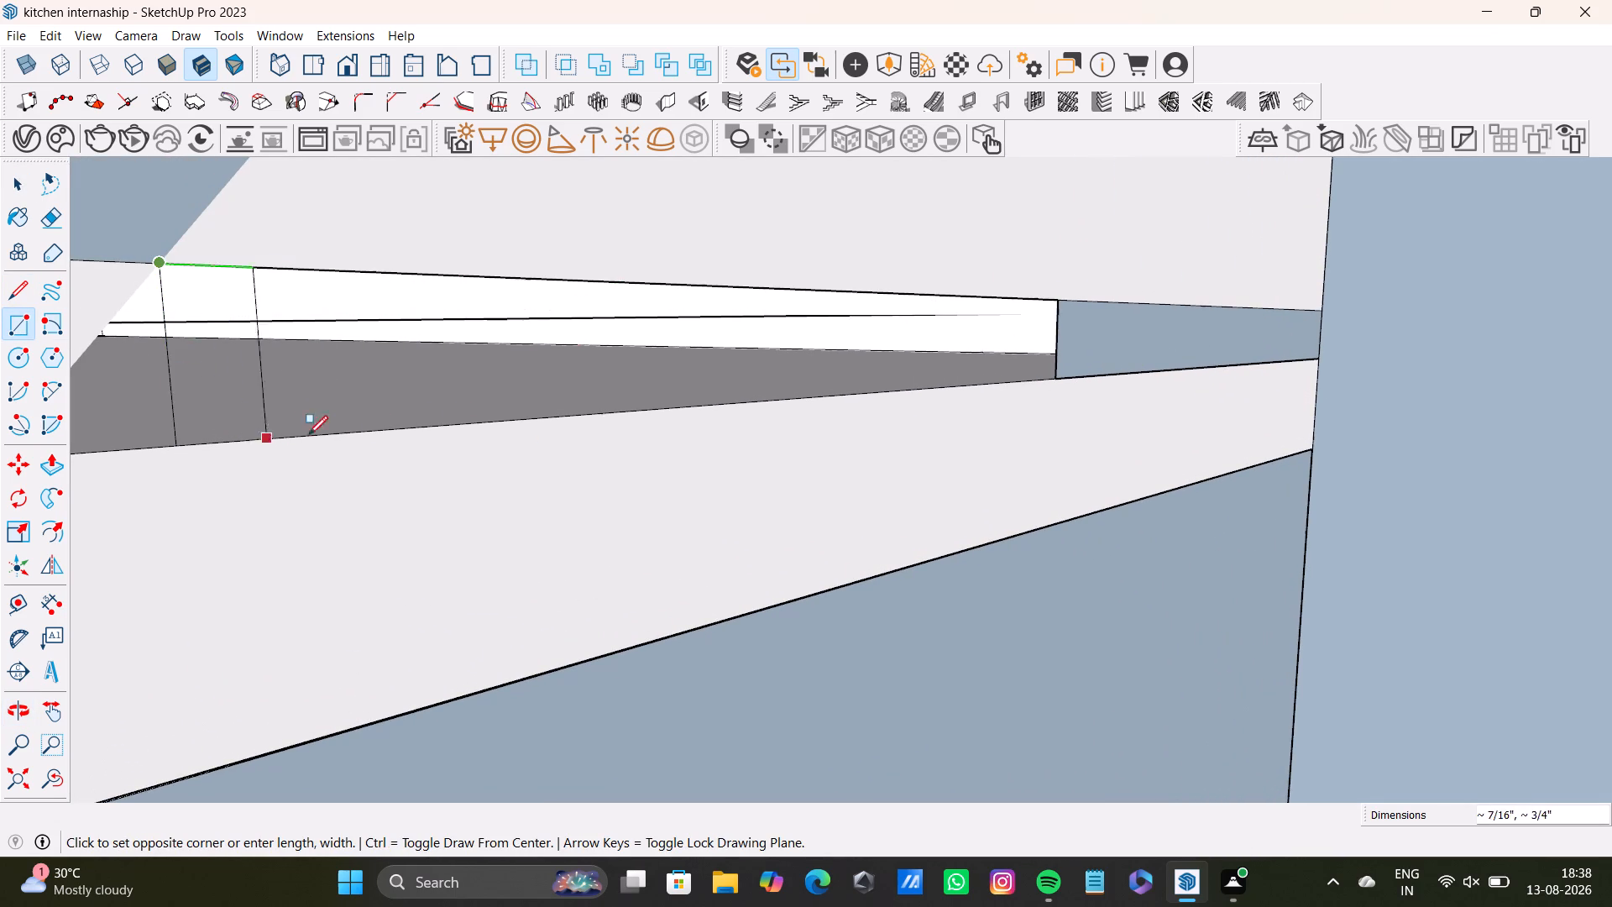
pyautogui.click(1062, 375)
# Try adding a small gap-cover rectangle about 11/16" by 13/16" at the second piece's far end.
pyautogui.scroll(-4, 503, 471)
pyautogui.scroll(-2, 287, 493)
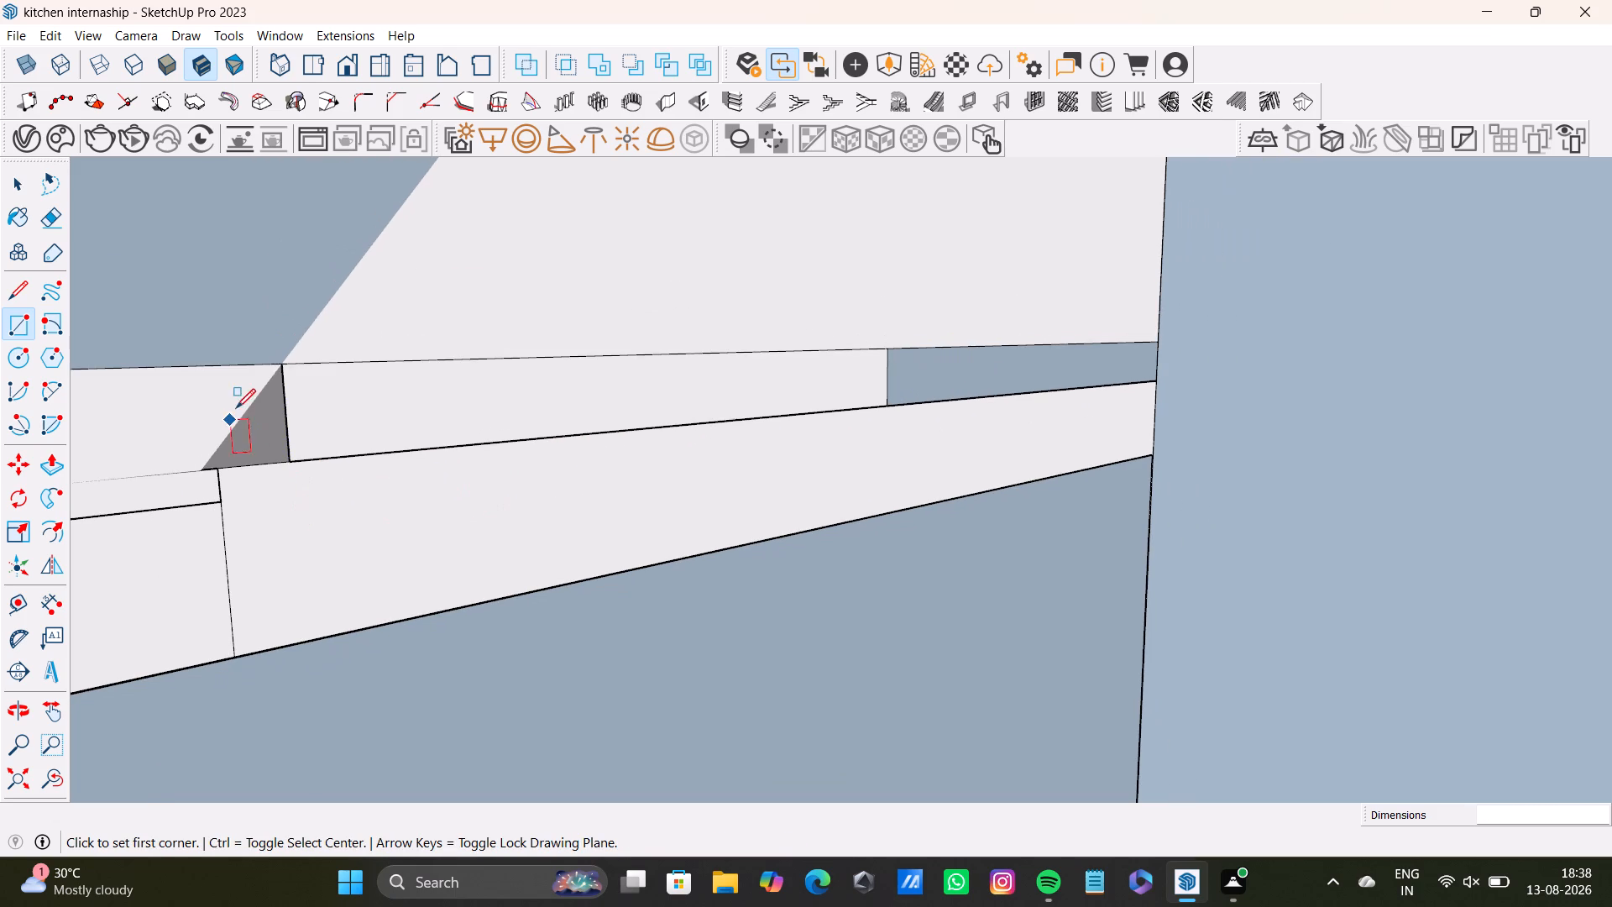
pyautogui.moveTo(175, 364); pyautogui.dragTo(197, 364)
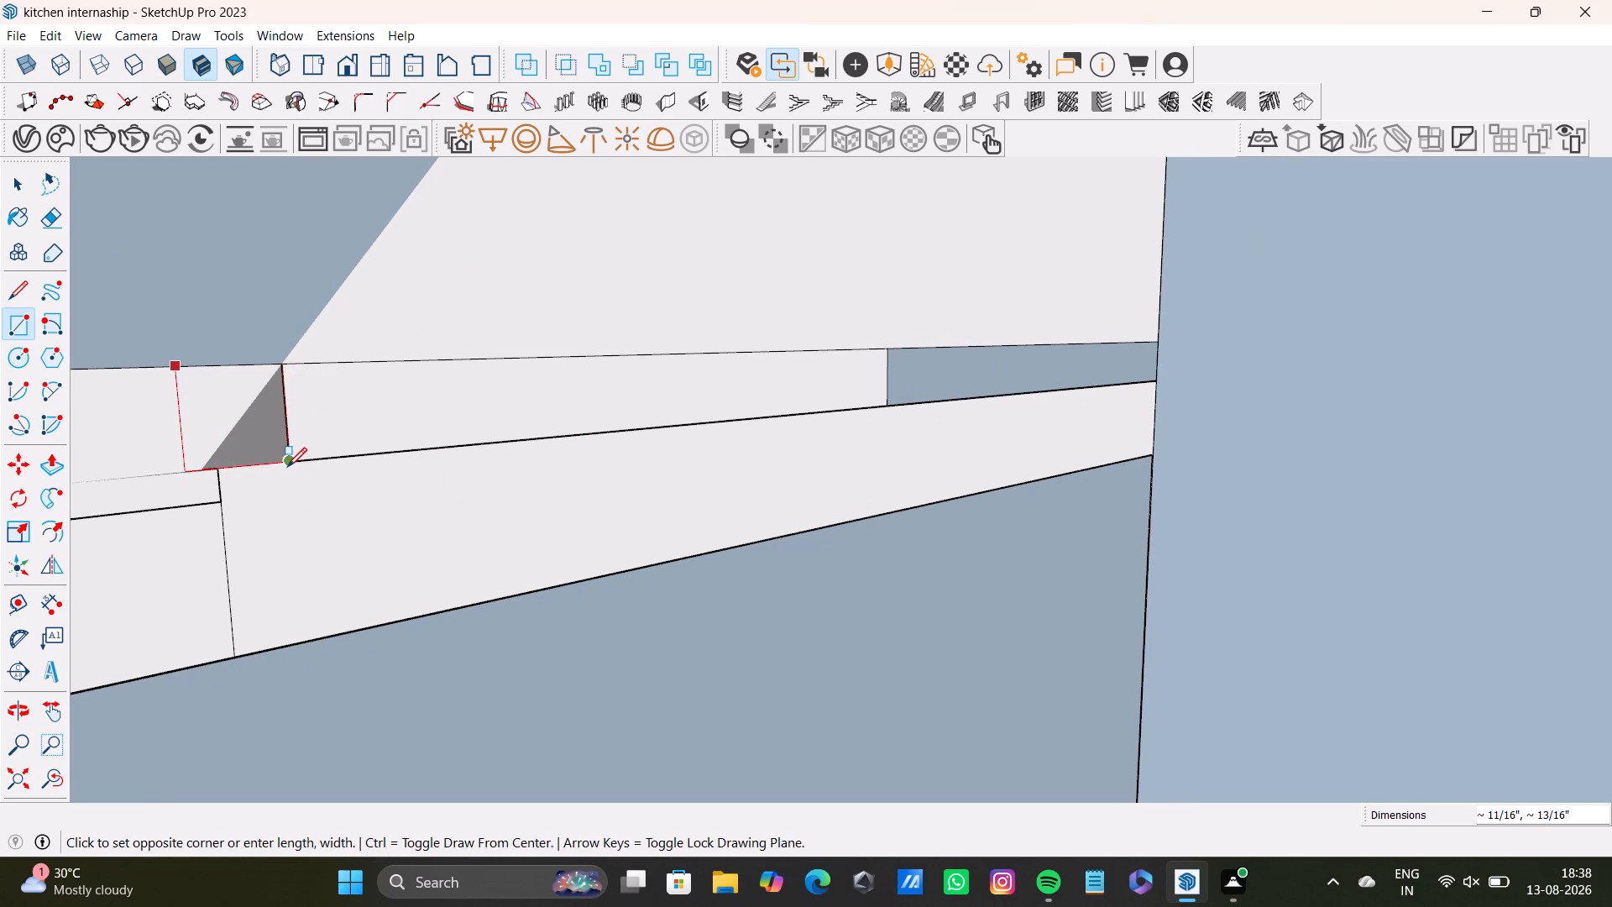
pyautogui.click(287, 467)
# Examine the remaining gap between the wall and the tops of the upper cabinets from several angles.
pyautogui.scroll(-5, 210, 479)
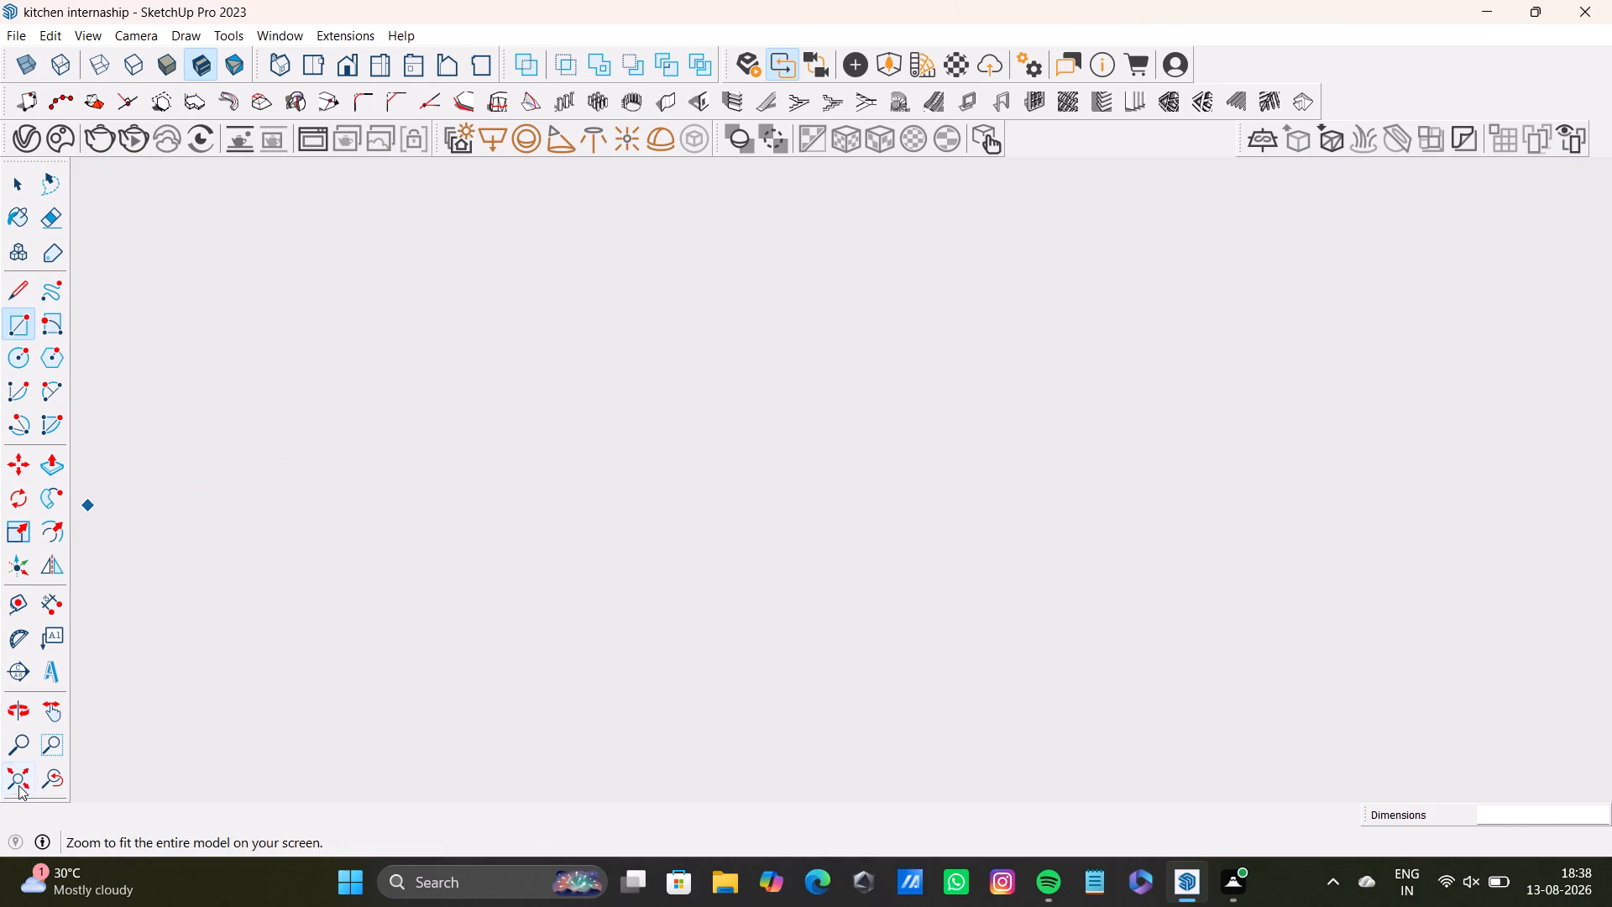
pyautogui.click(18, 785)
pyautogui.moveTo(639, 532); pyautogui.dragTo(1025, 627, button='middle')
pyautogui.scroll(8, 1070, 449)
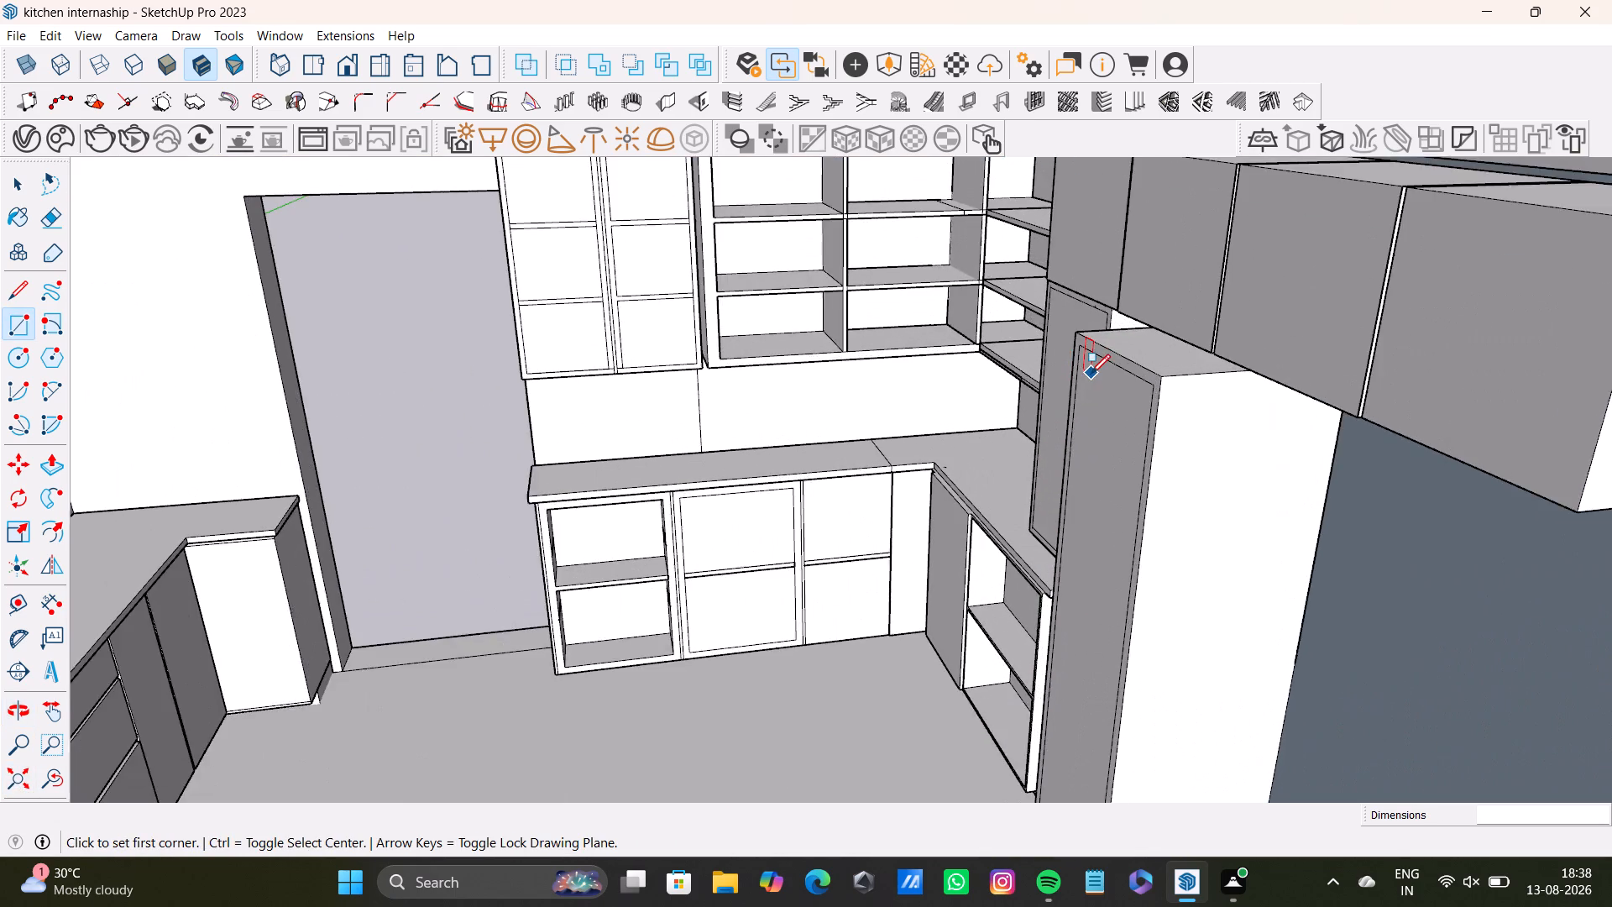
pyautogui.scroll(2, 1091, 374)
pyautogui.moveTo(1091, 374); pyautogui.dragTo(1185, 537, button='middle')
pyautogui.keyDown('shift'); pyautogui.moveTo(1182, 406); pyautogui.dragTo(939, 641, button='middle'); pyautogui.keyUp('shift')
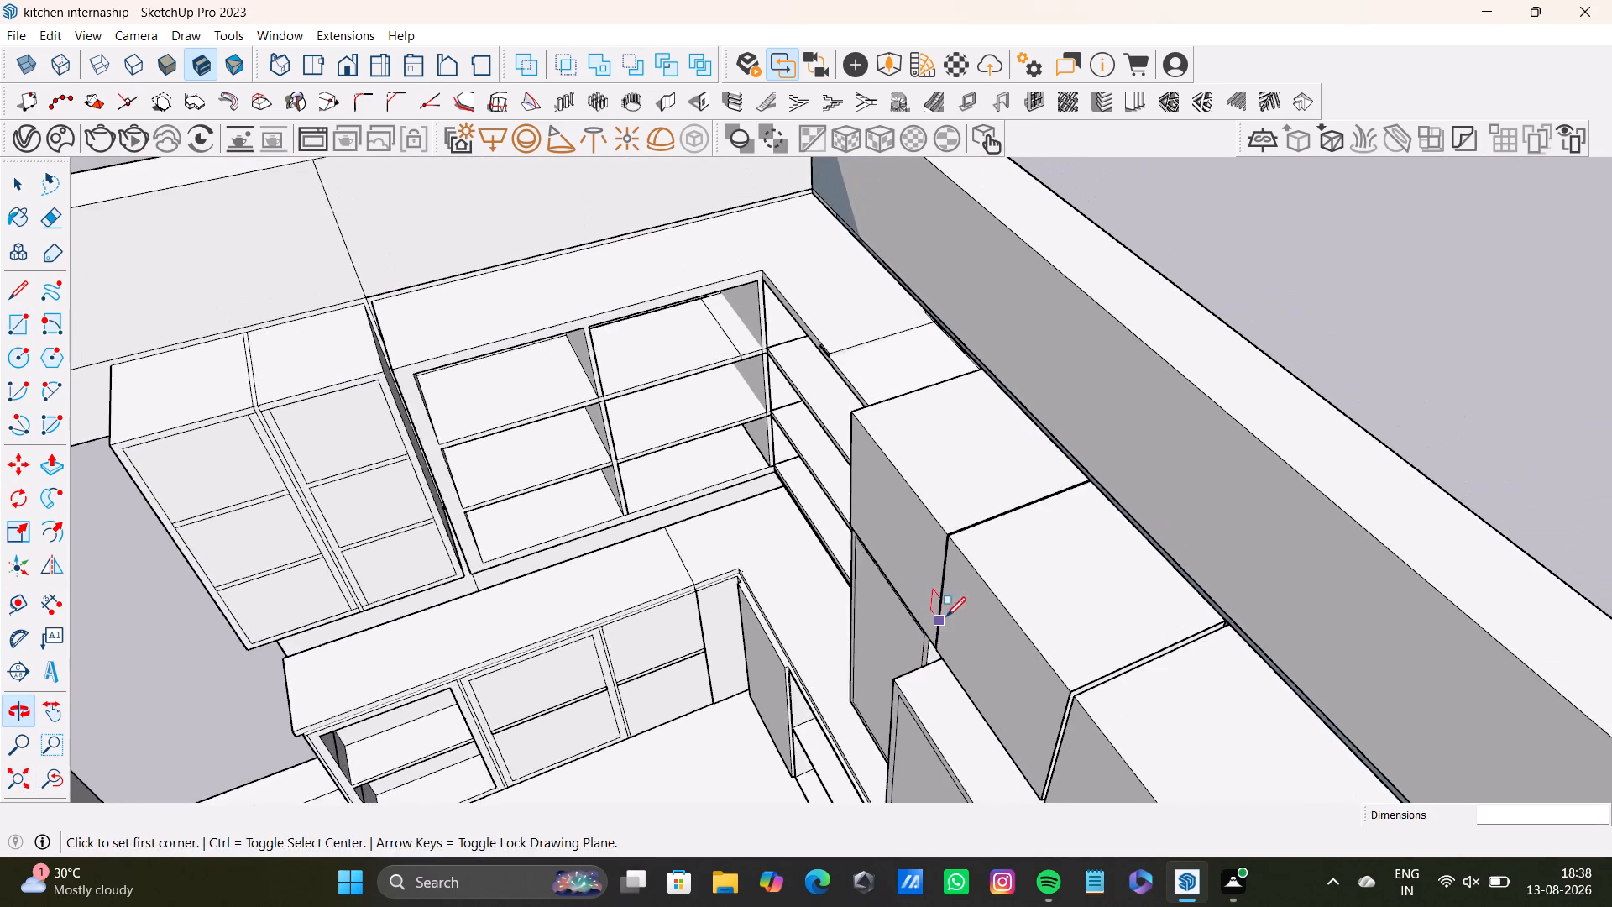
pyautogui.moveTo(952, 612); pyautogui.dragTo(661, 496, button='middle')
pyautogui.scroll(7, 1052, 408)
pyautogui.moveTo(1111, 408); pyautogui.dragTo(887, 345, button='middle')
pyautogui.scroll(3, 895, 343)
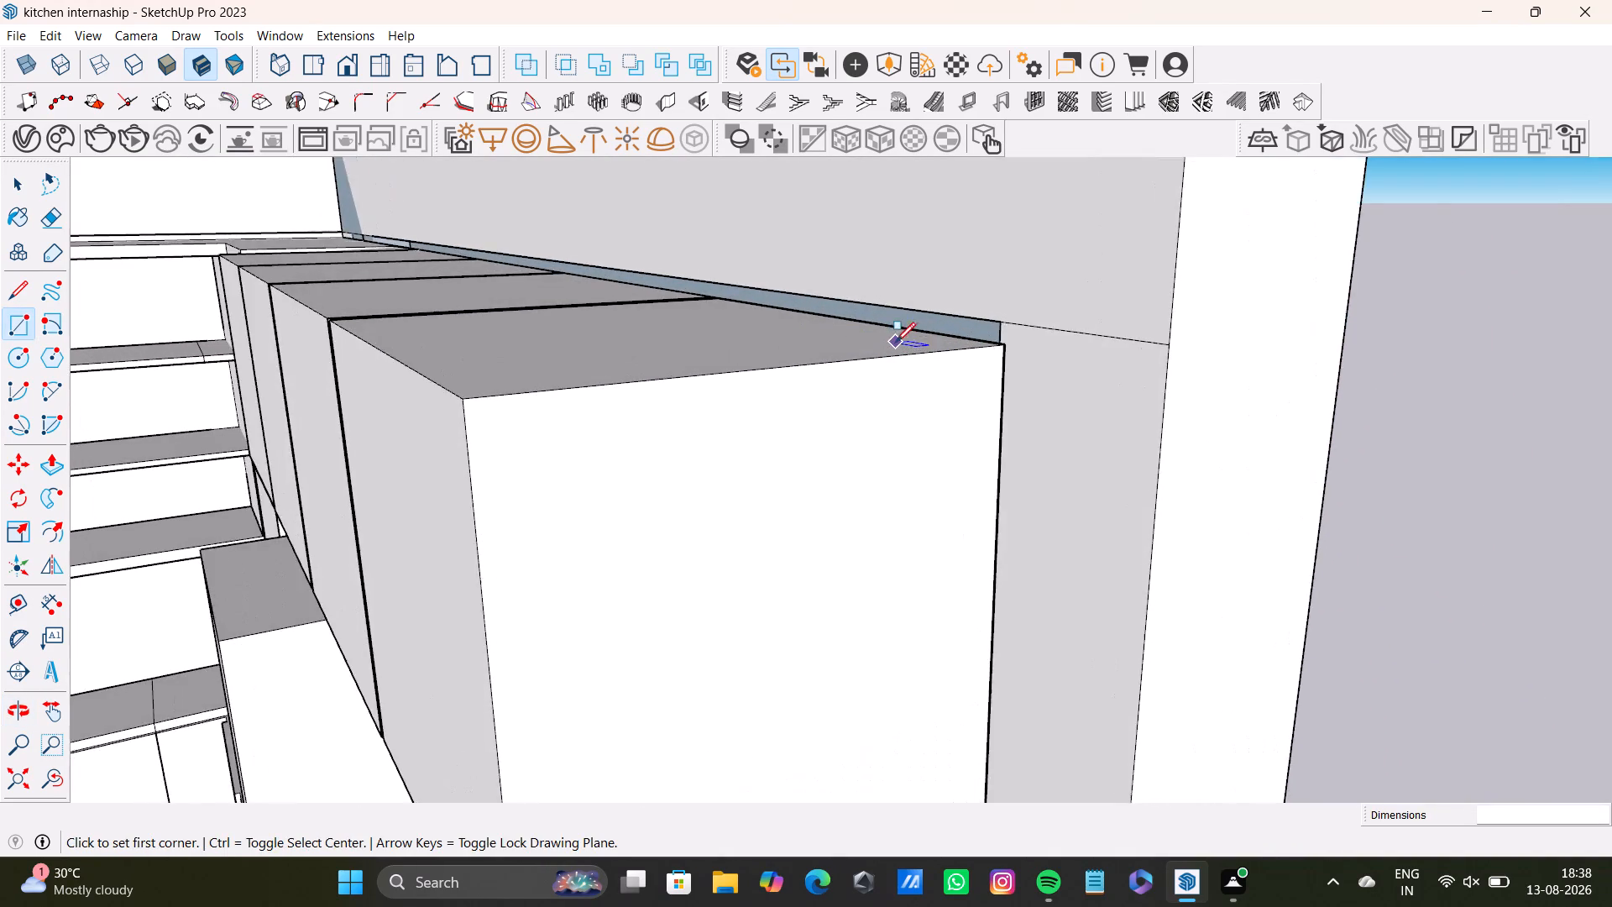
pyautogui.moveTo(900, 338); pyautogui.dragTo(762, 368, button='middle')
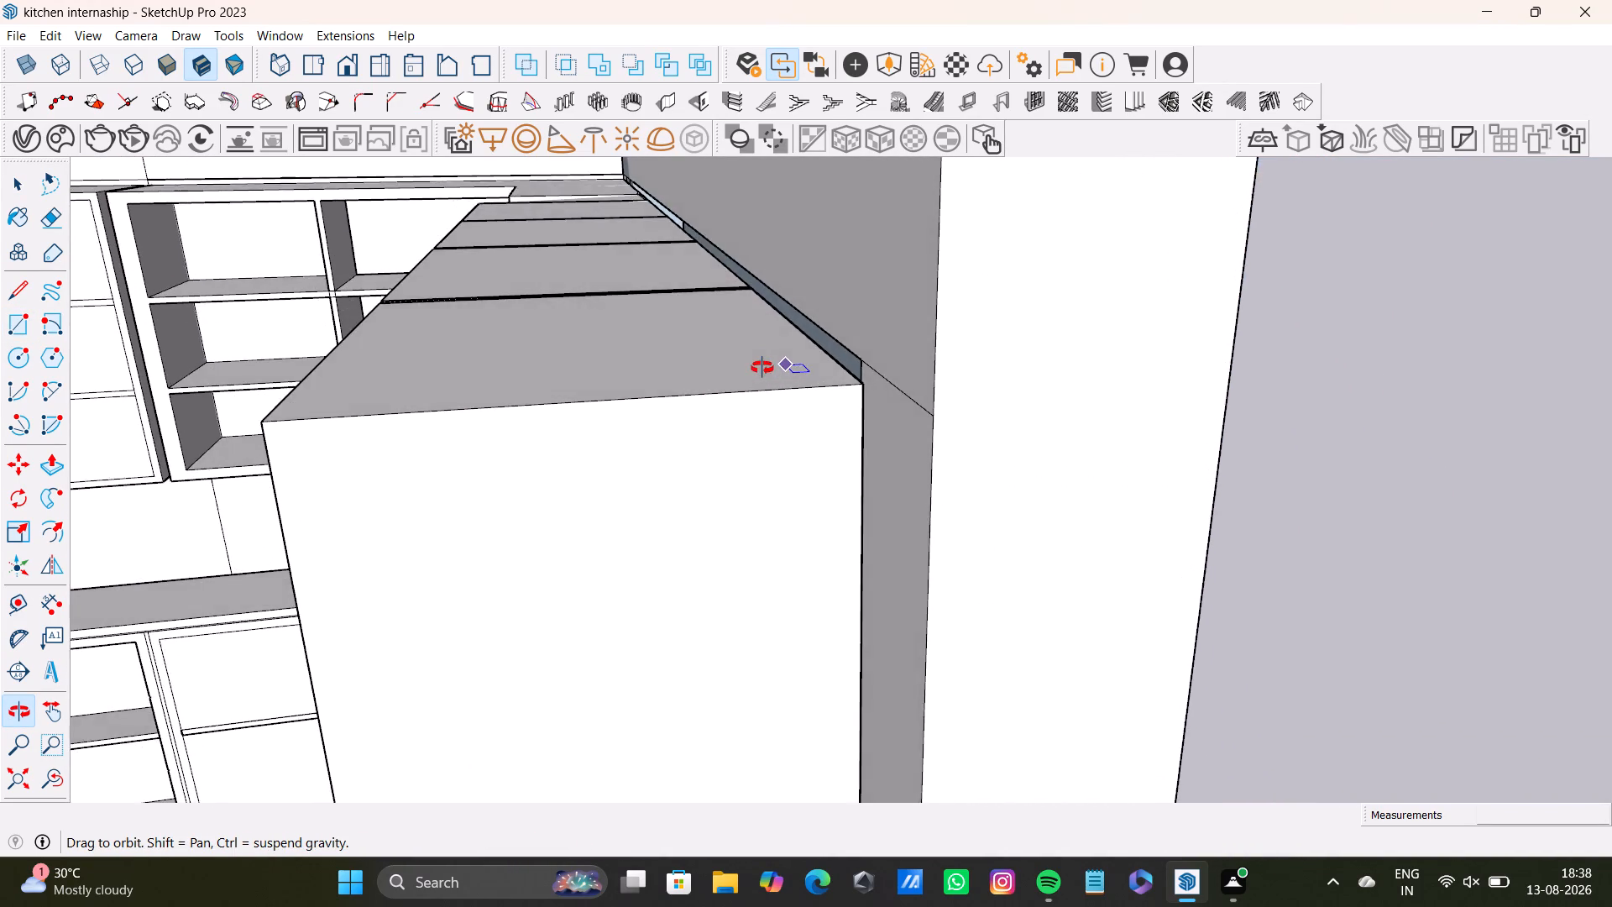
pyautogui.moveTo(762, 368); pyautogui.dragTo(873, 339, button='middle')
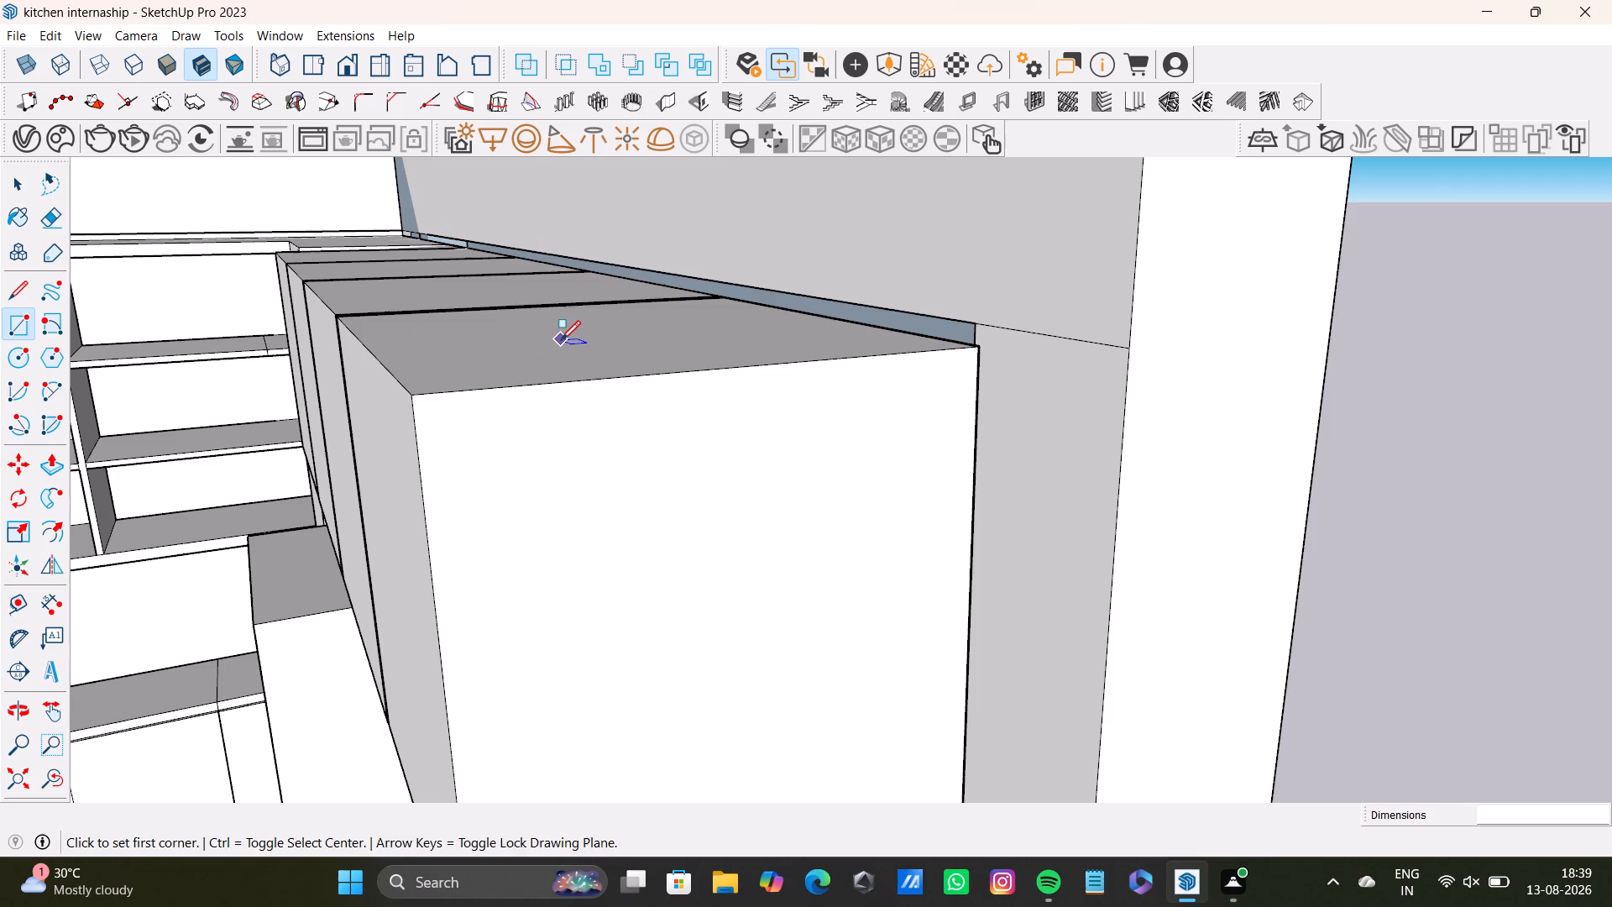
pyautogui.moveTo(561, 340); pyautogui.dragTo(730, 579, button='middle')
pyautogui.scroll(11, 501, 352)
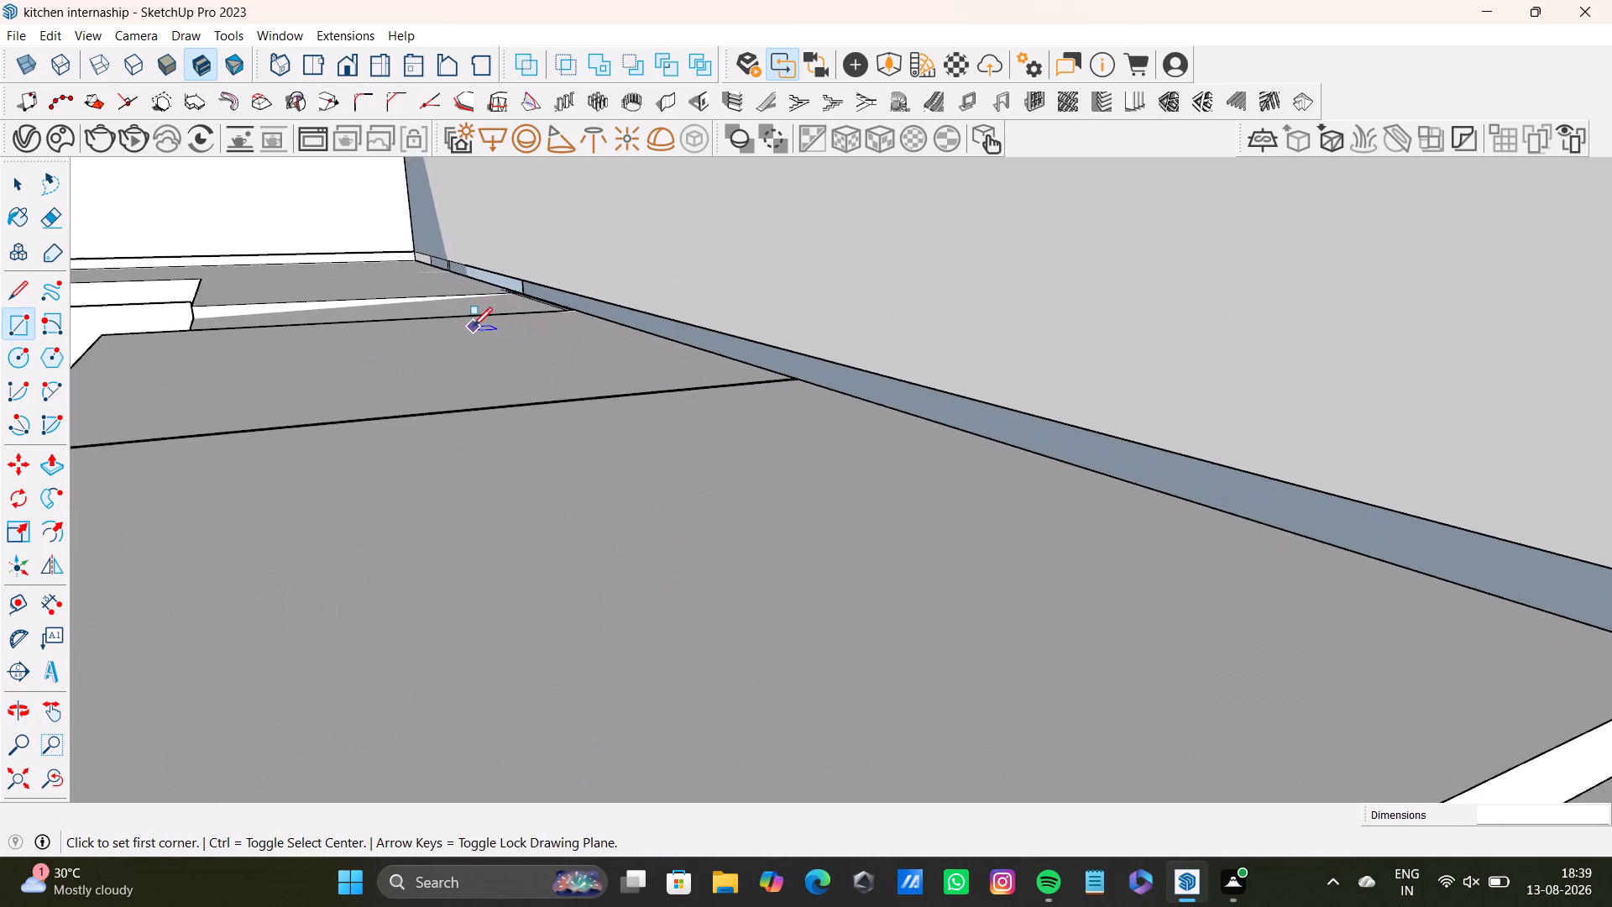
pyautogui.scroll(1, 473, 327)
pyautogui.moveTo(525, 307); pyautogui.dragTo(786, 364, button='middle')
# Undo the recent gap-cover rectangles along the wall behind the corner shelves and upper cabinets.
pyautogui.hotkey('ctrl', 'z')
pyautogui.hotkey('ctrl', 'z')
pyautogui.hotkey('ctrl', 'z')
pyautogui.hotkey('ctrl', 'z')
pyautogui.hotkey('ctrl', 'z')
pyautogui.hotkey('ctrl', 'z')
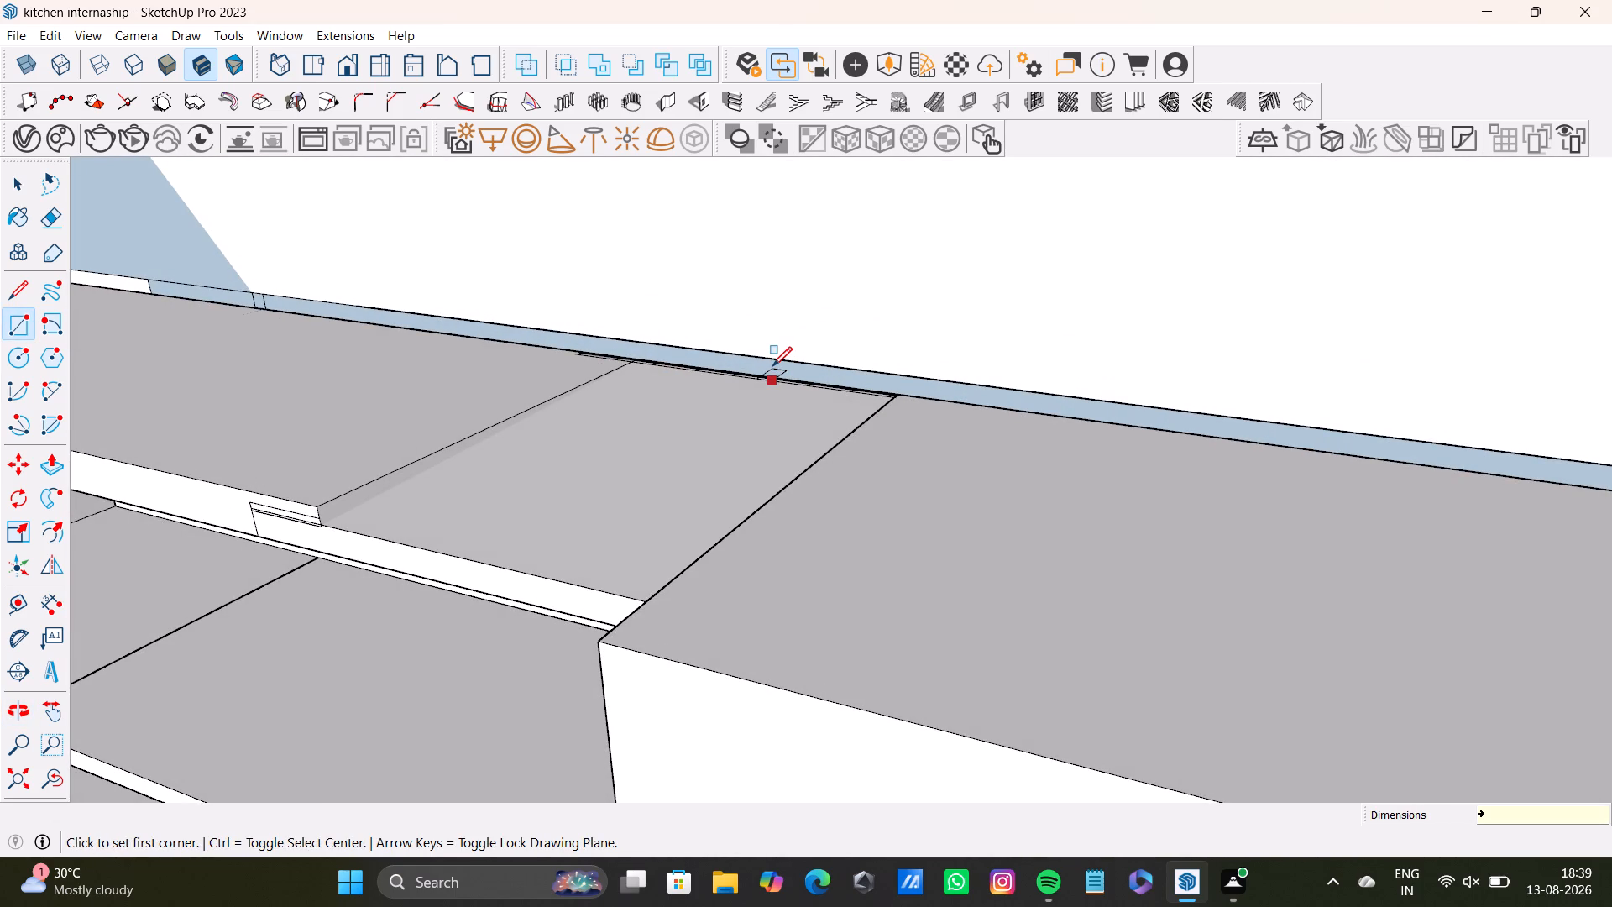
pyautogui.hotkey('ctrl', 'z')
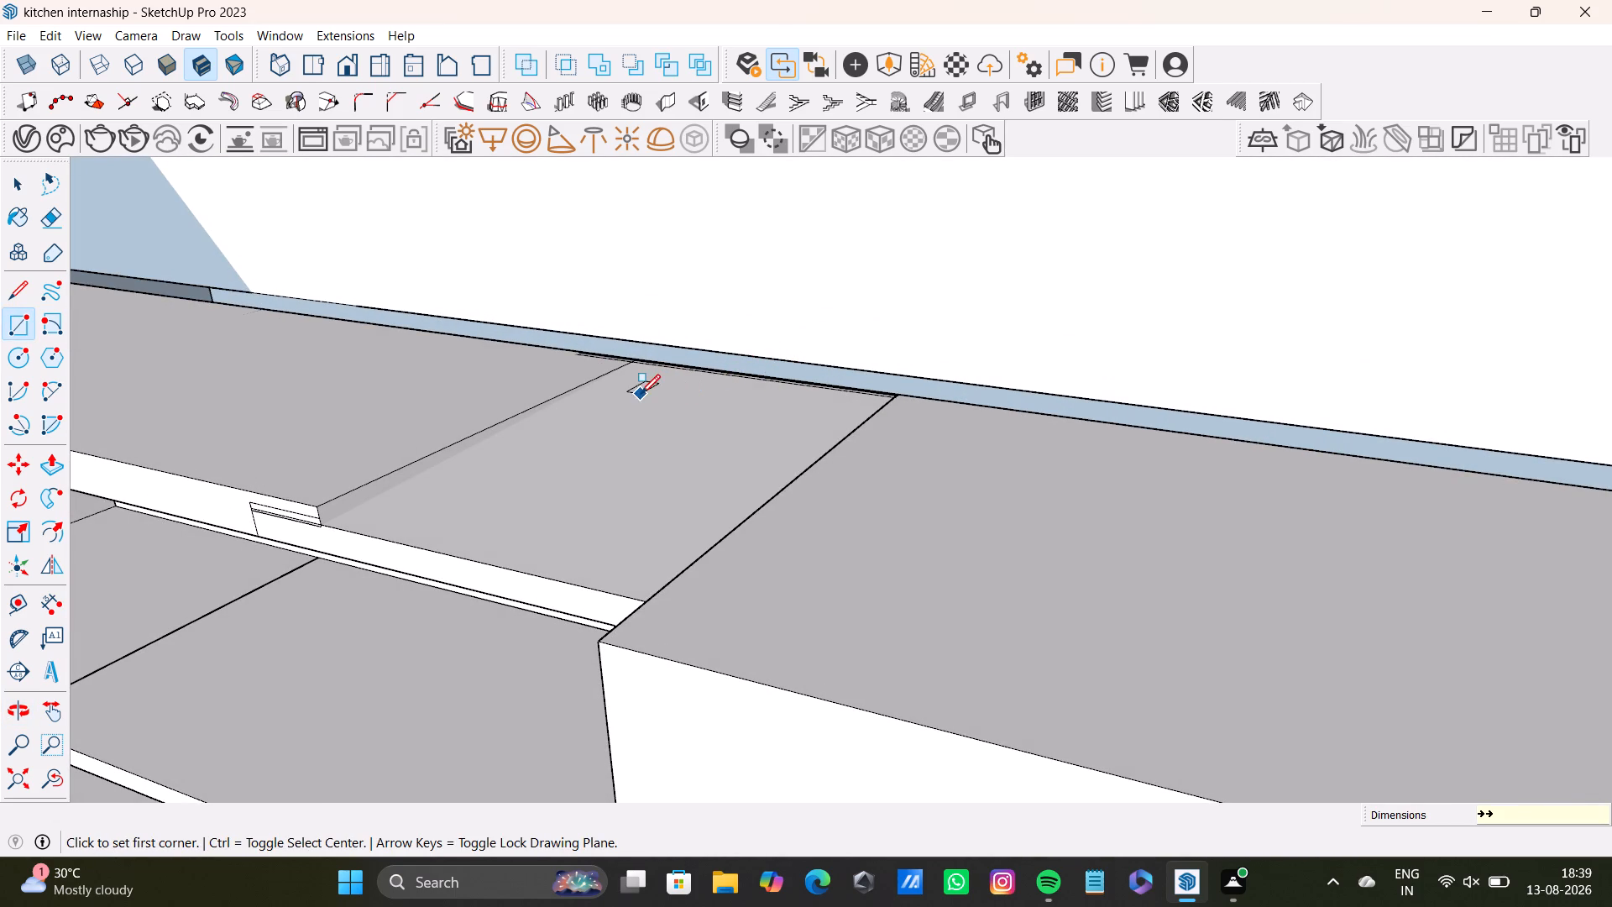
# Examine how the upper cabinets' end and tops meet the wall and the wall strip above them.
pyautogui.scroll(-10, 625, 405)
pyautogui.scroll(-12, 618, 410)
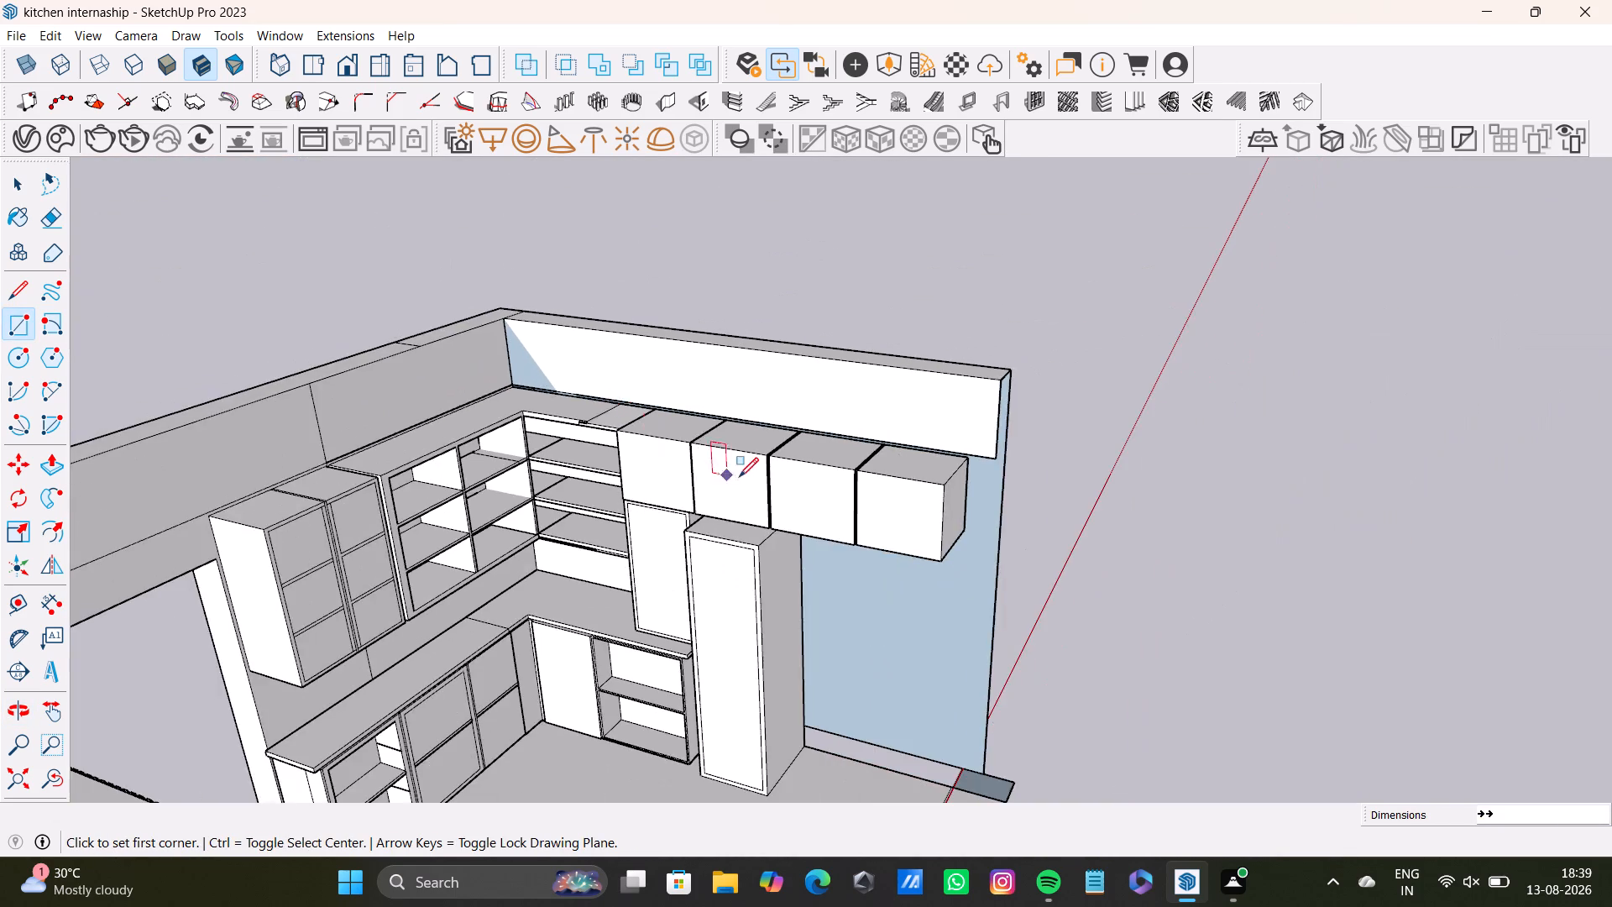
pyautogui.moveTo(739, 477); pyautogui.dragTo(274, 336, button='middle')
pyautogui.scroll(5, 573, 429)
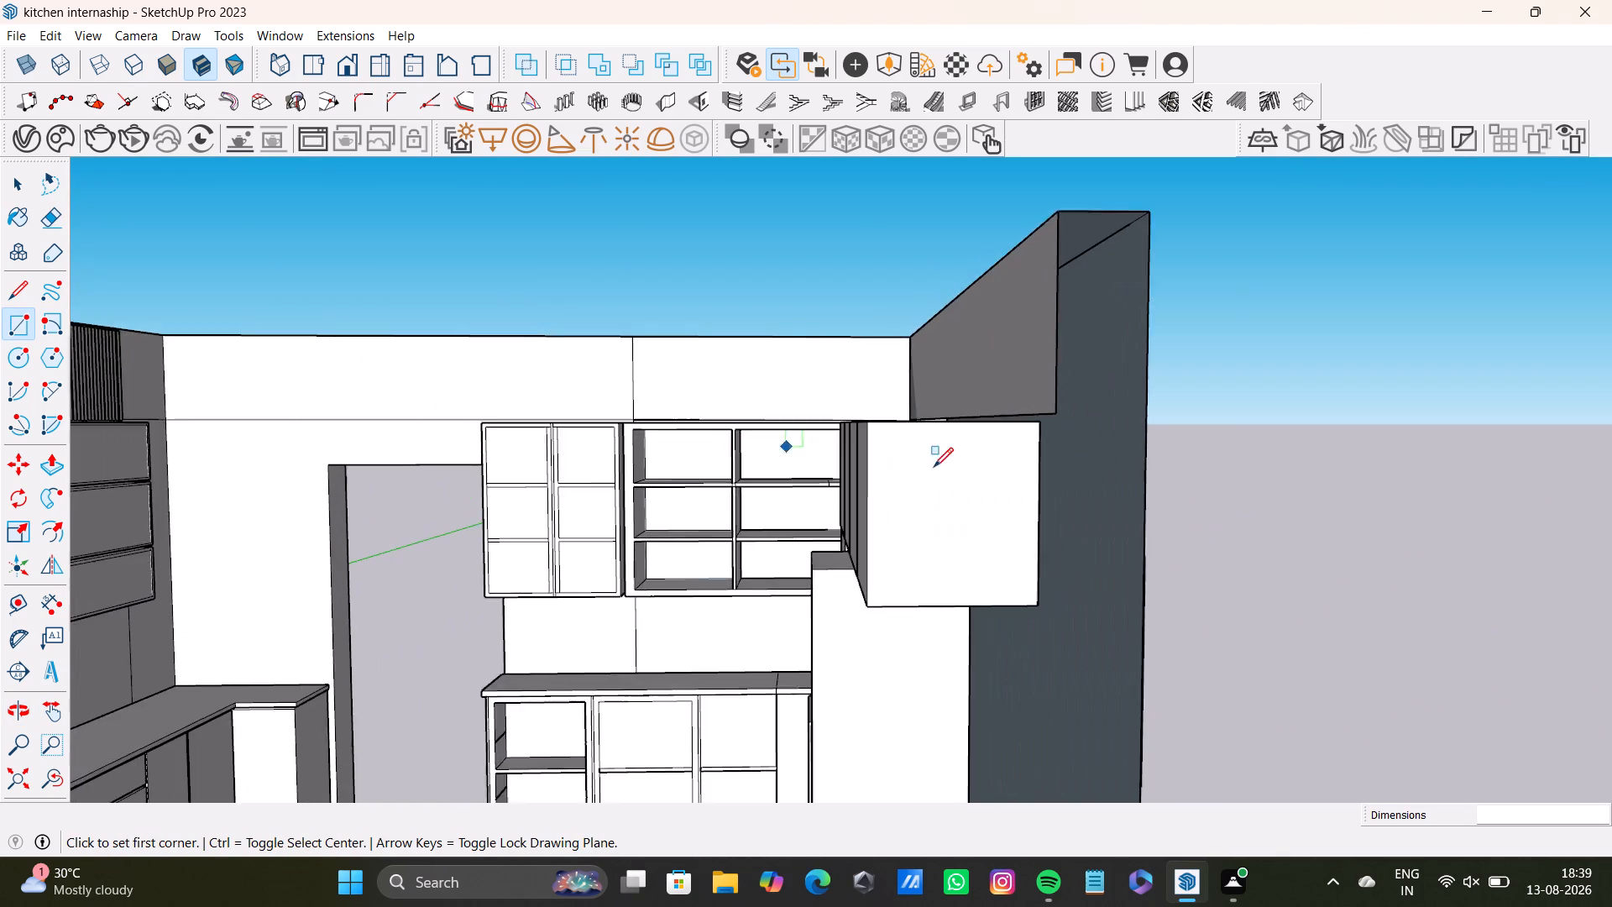
pyautogui.scroll(3, 934, 467)
pyautogui.moveTo(987, 454); pyautogui.dragTo(953, 506, button='middle')
pyautogui.scroll(3, 1023, 473)
pyautogui.moveTo(1037, 439); pyautogui.dragTo(965, 365, button='middle')
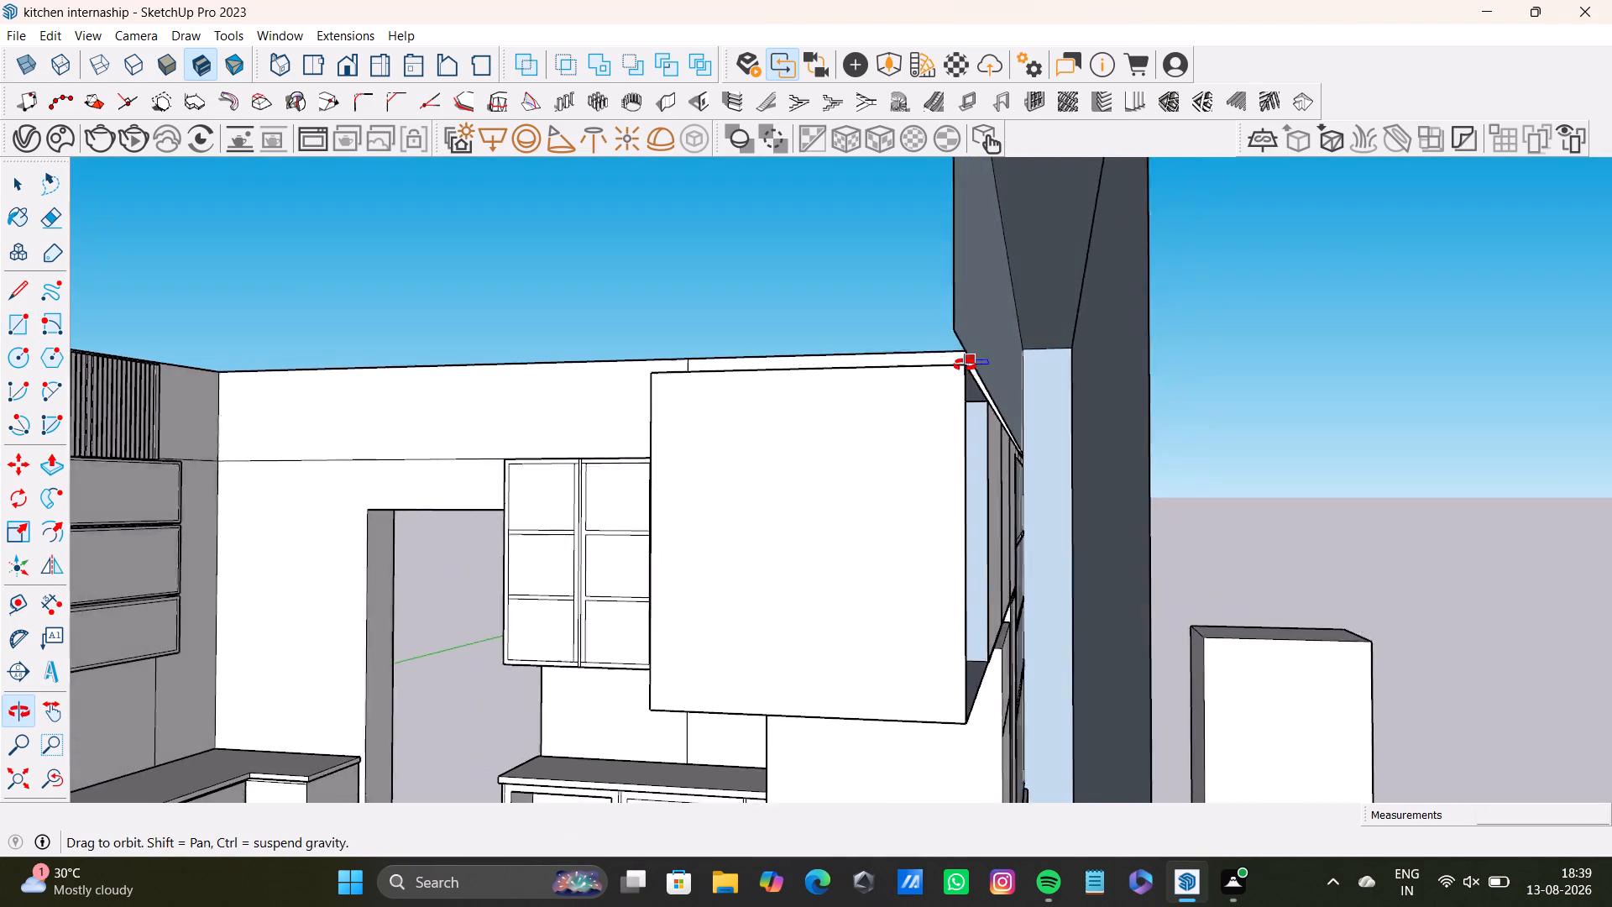
pyautogui.moveTo(965, 365); pyautogui.dragTo(945, 404, button='middle')
pyautogui.scroll(14, 976, 414)
pyautogui.moveTo(1090, 395); pyautogui.dragTo(1010, 389, button='middle')
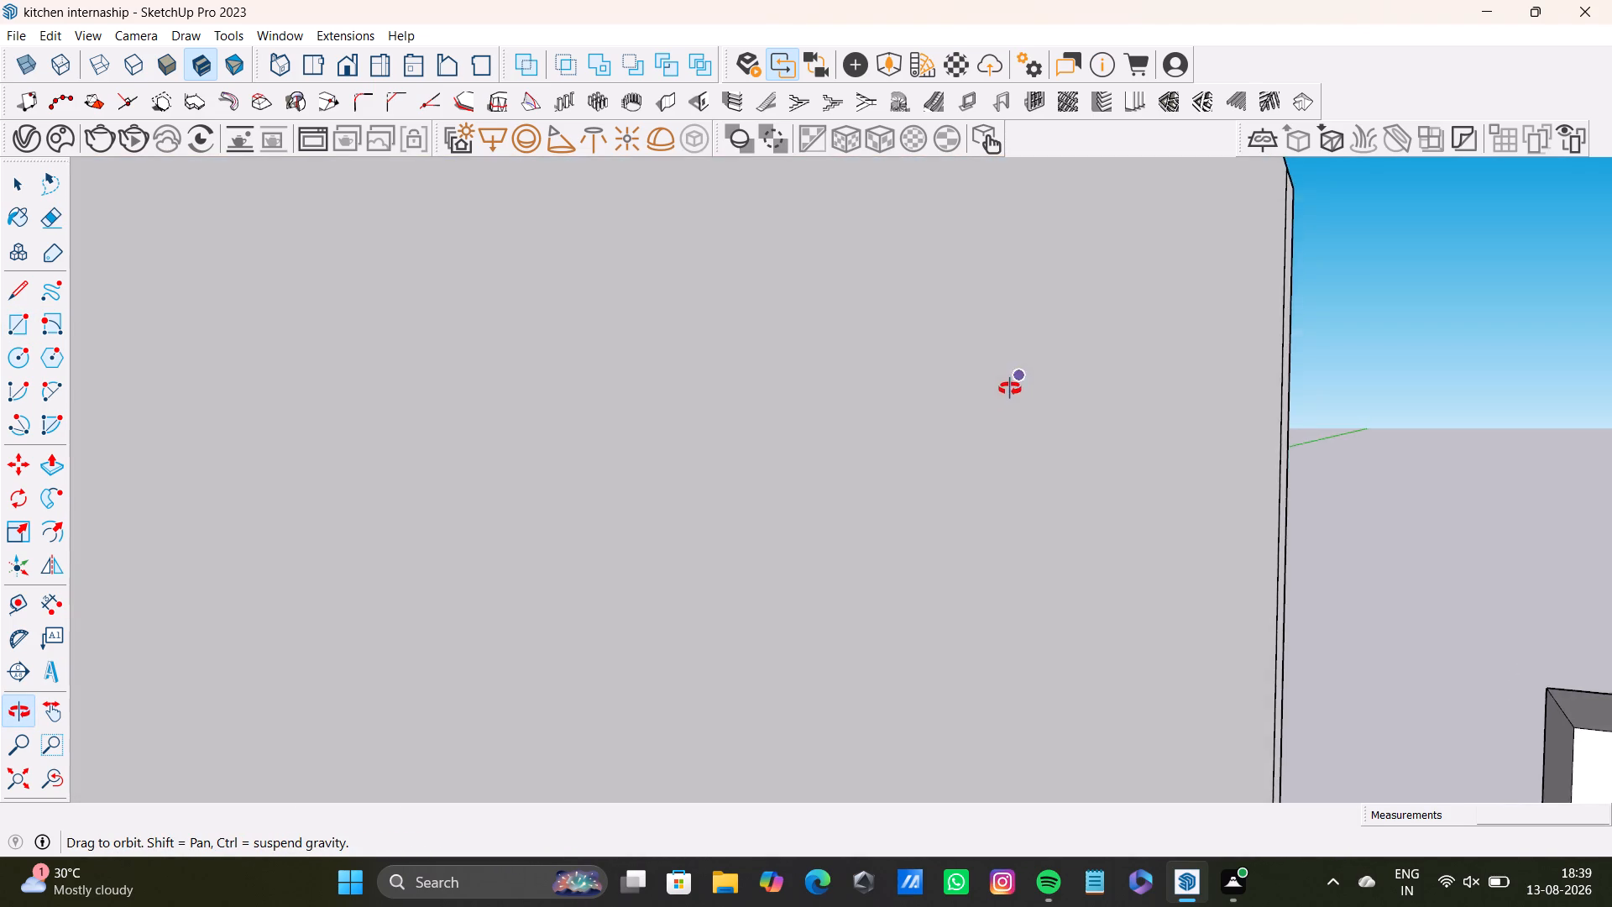
pyautogui.moveTo(1010, 389); pyautogui.dragTo(1049, 415, button='middle')
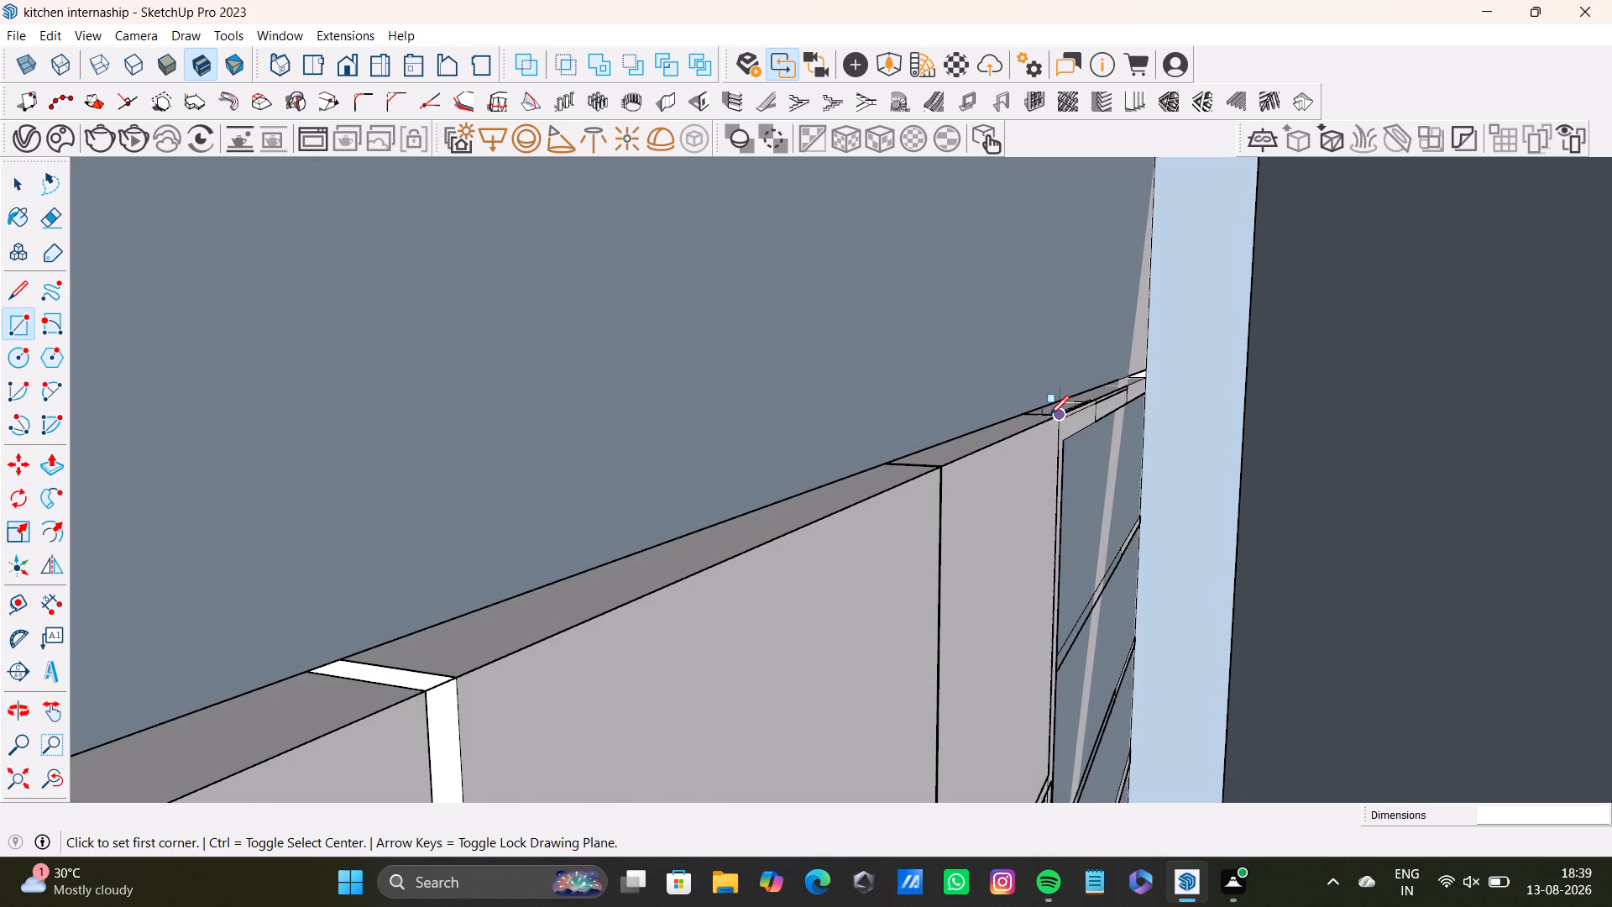
pyautogui.scroll(-8, 1014, 423)
# Delete the inner wall face above the row of upper cabinets, together with its leftover edges at the open end.
pyautogui.click(19, 786)
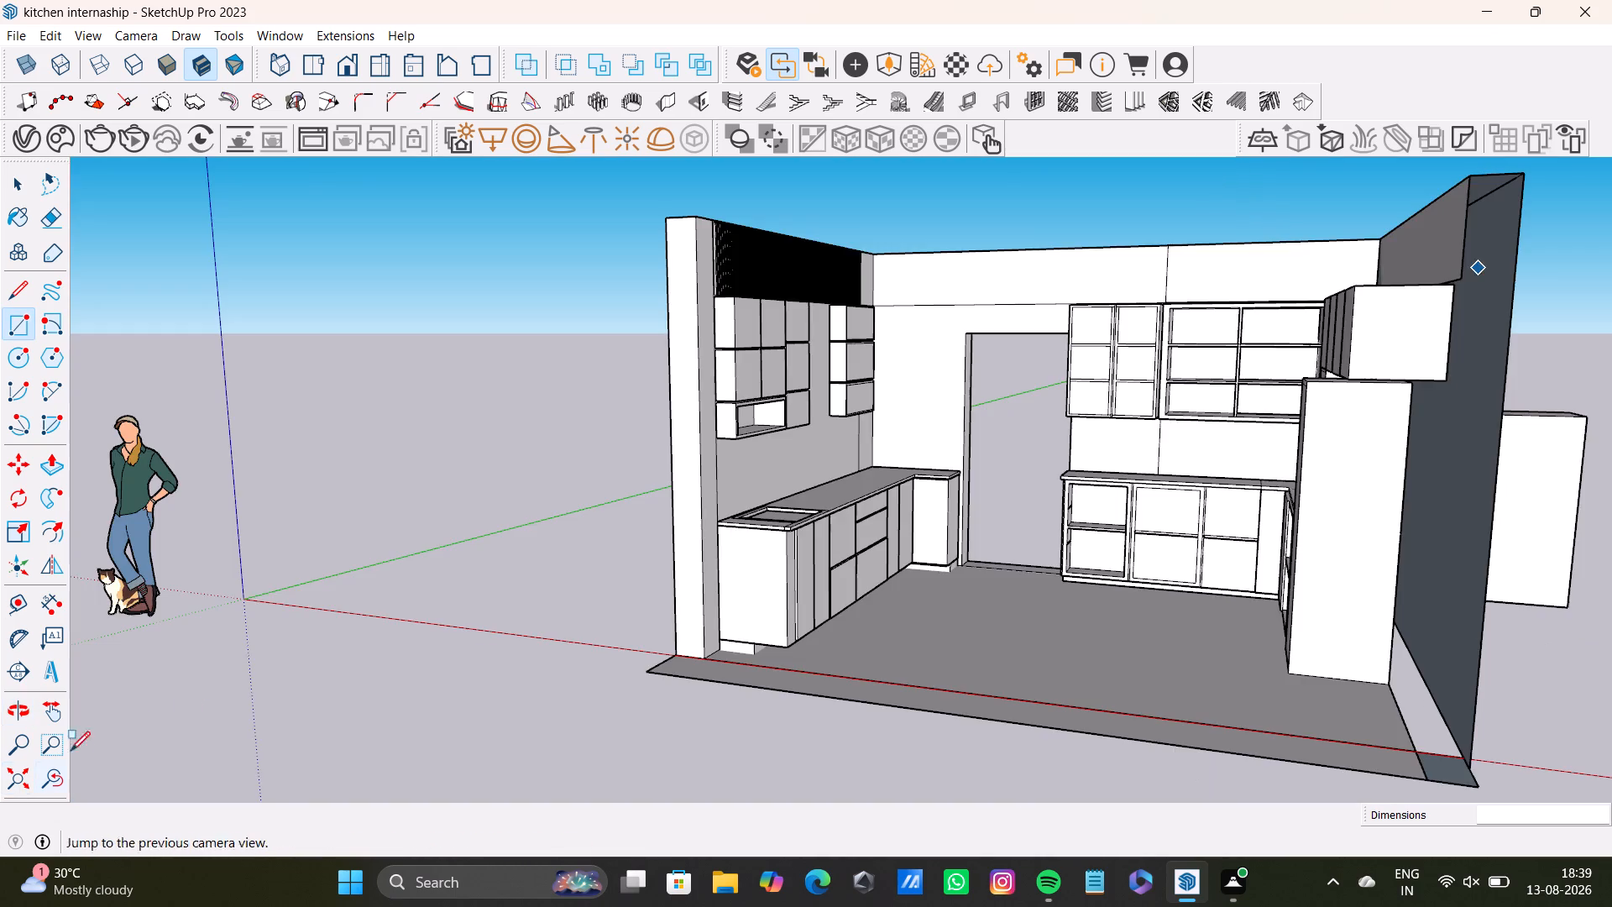
pyautogui.moveTo(793, 621); pyautogui.dragTo(815, 754, button='middle')
pyautogui.keyDown('shift'); pyautogui.moveTo(901, 532); pyautogui.dragTo(650, 595, button='middle'); pyautogui.keyUp('shift')
pyautogui.moveTo(760, 677); pyautogui.dragTo(1073, 711, button='middle')
pyautogui.press('space')
pyautogui.click(1243, 463)
pyautogui.press('Delete')
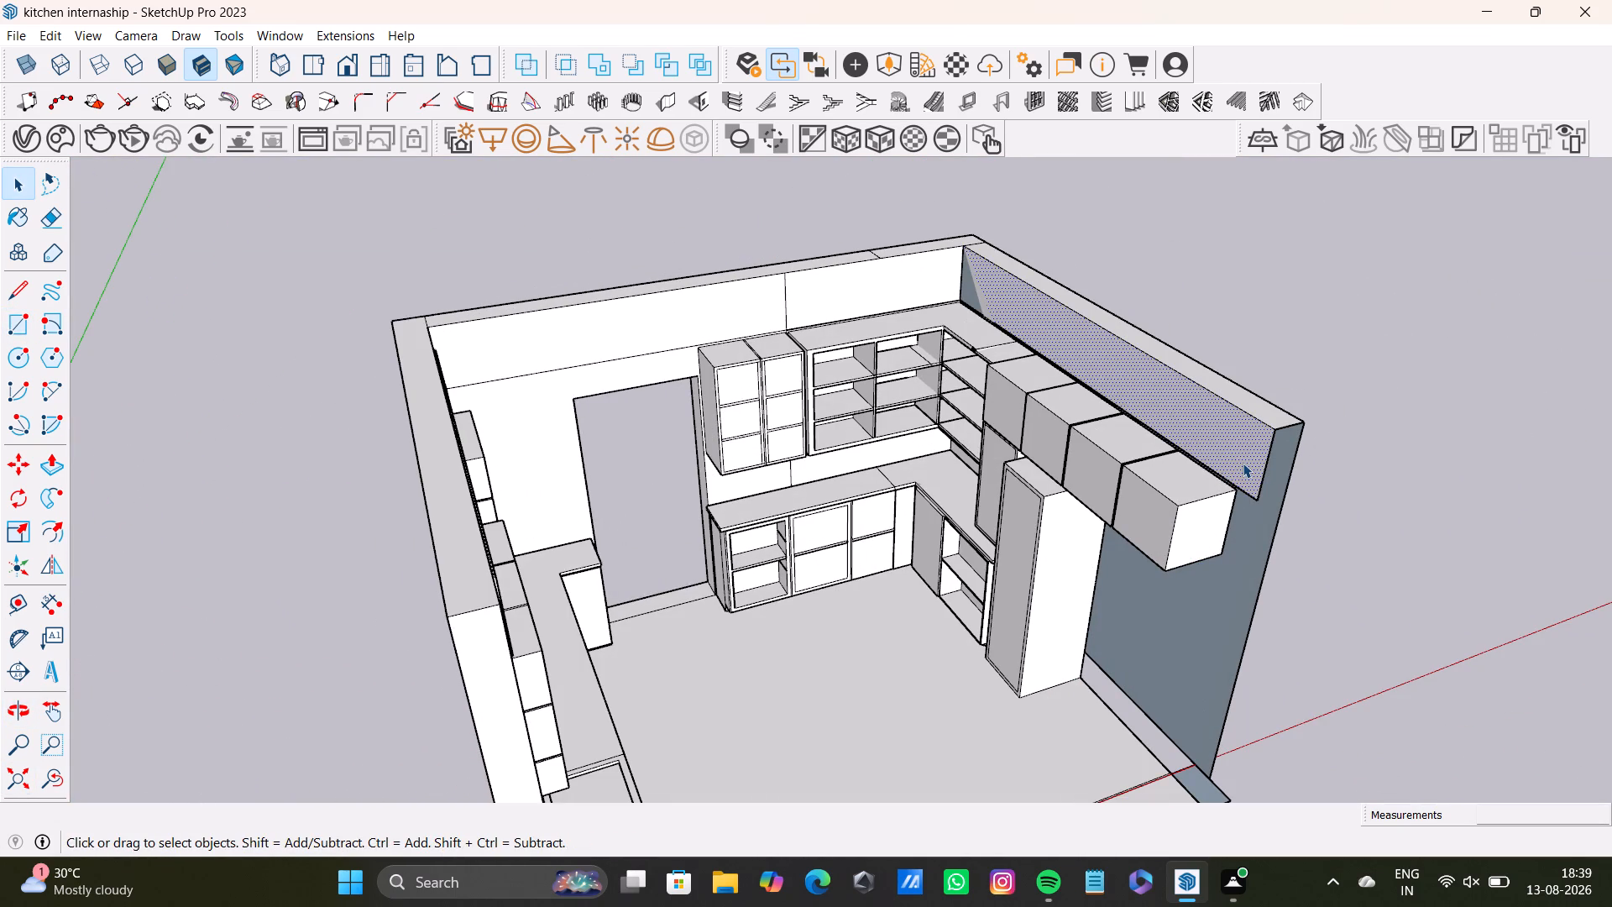
pyautogui.click(1253, 494)
pyautogui.press('Delete')
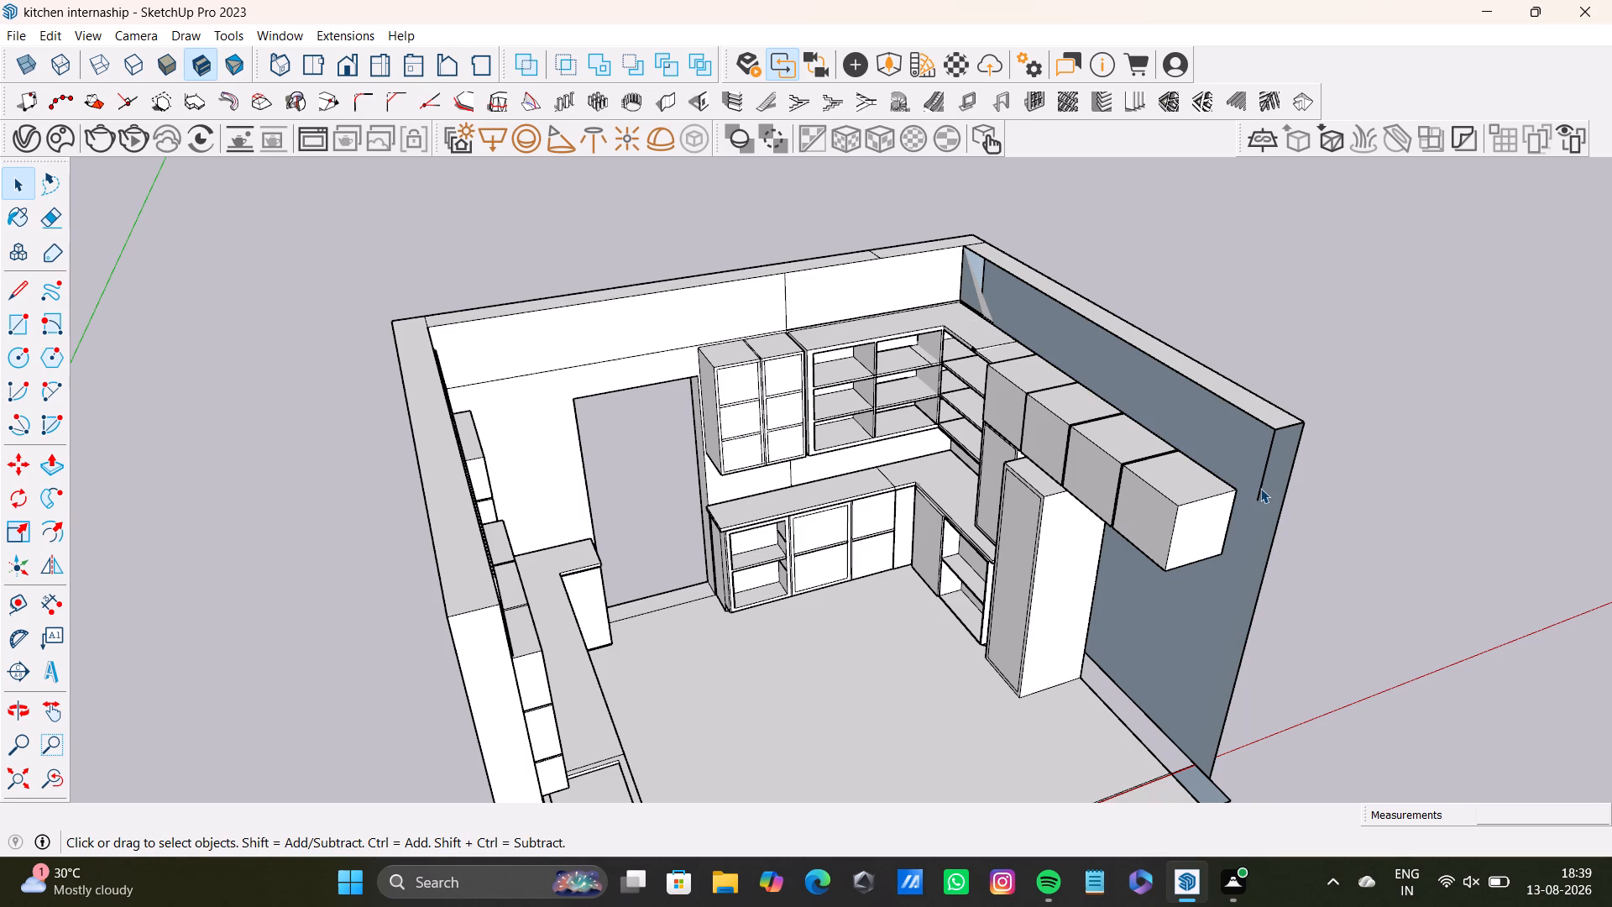
pyautogui.click(1260, 487)
pyautogui.press('Delete')
# Delete the leftover sliver faces at the inner wall corner above the corner shelves.
pyautogui.moveTo(1049, 507); pyautogui.dragTo(1081, 534, button='middle')
pyautogui.scroll(5, 977, 315)
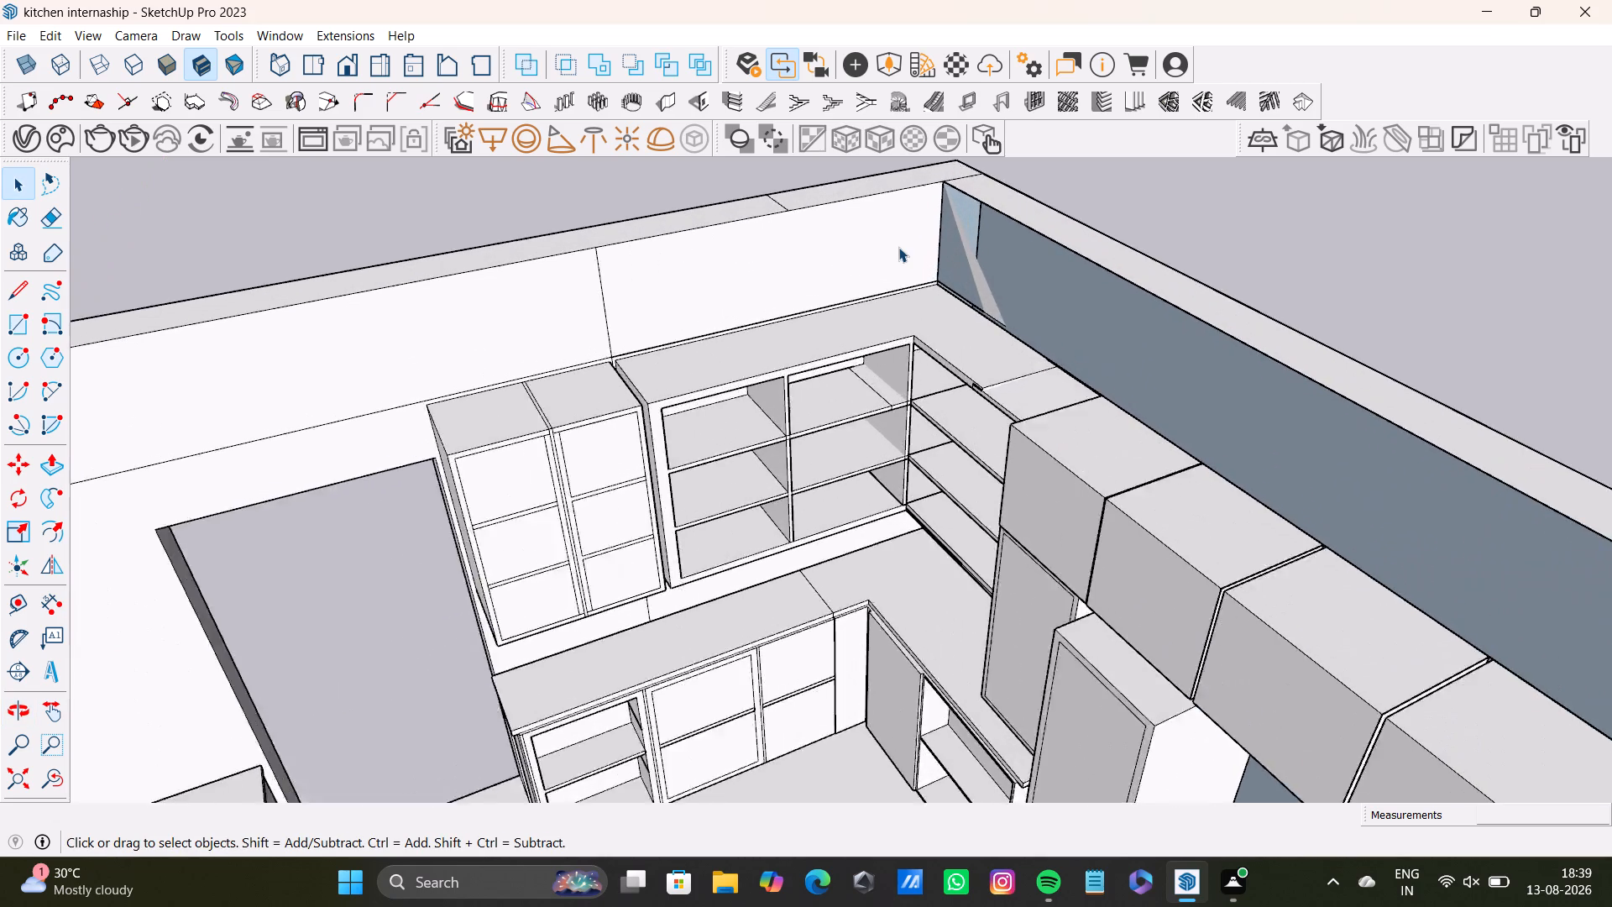
pyautogui.scroll(10, 898, 247)
pyautogui.moveTo(1062, 359); pyautogui.dragTo(1072, 436, button='middle')
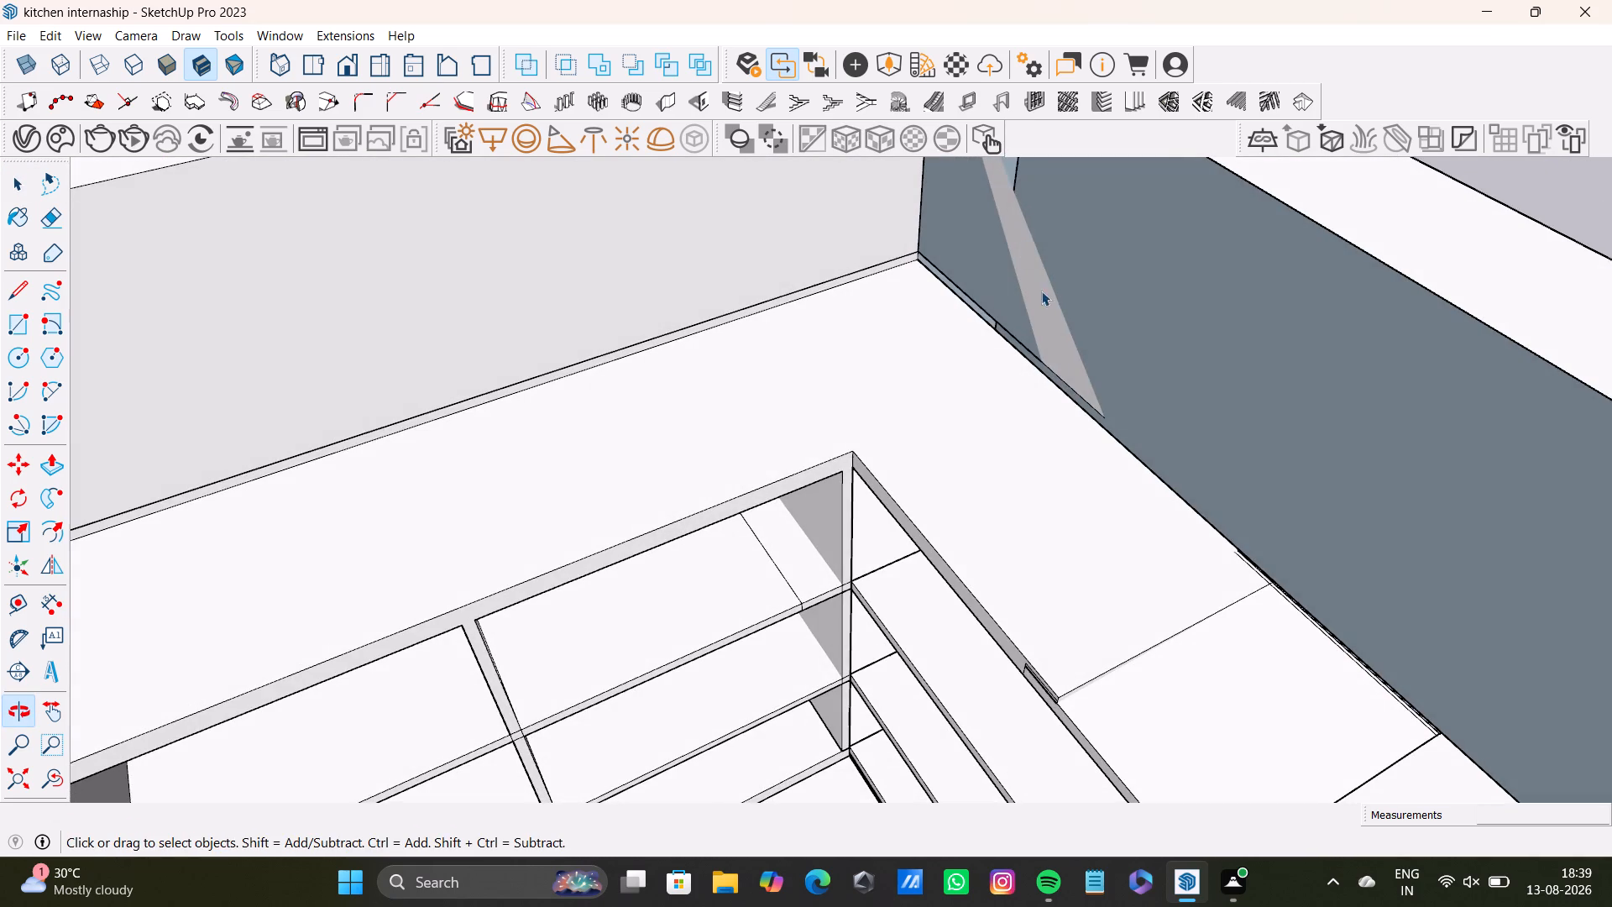
pyautogui.scroll(-6, 1031, 275)
pyautogui.scroll(1, 1039, 412)
pyautogui.moveTo(1039, 412); pyautogui.dragTo(851, 412, button='middle')
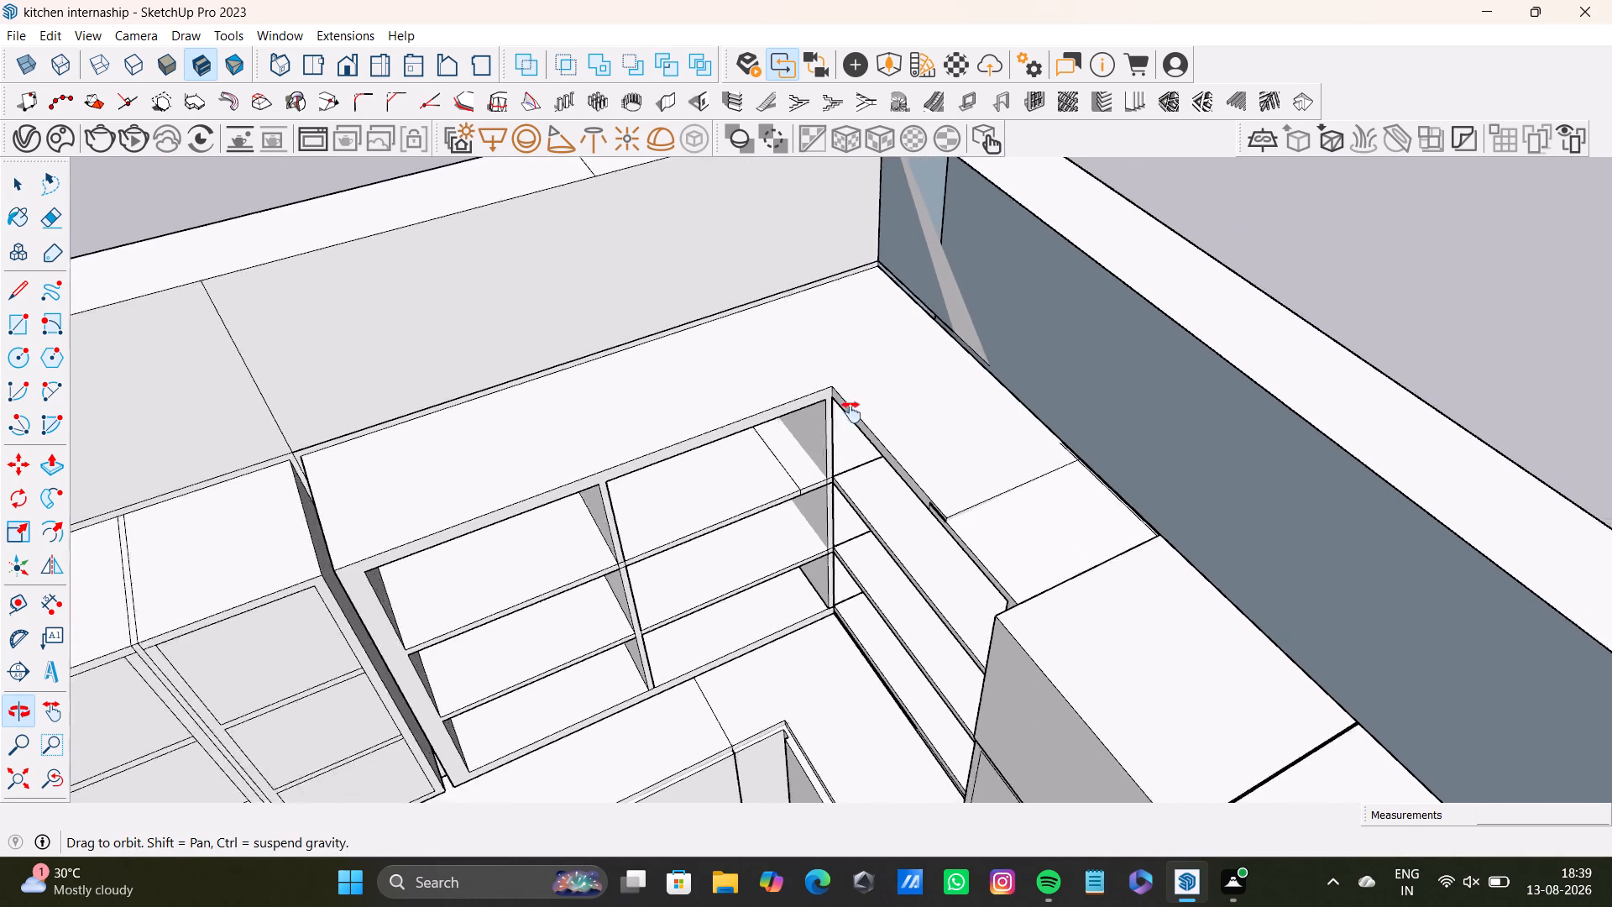
pyautogui.moveTo(851, 412); pyautogui.dragTo(741, 470, button='middle')
pyautogui.moveTo(785, 417); pyautogui.dragTo(788, 158, button='middle')
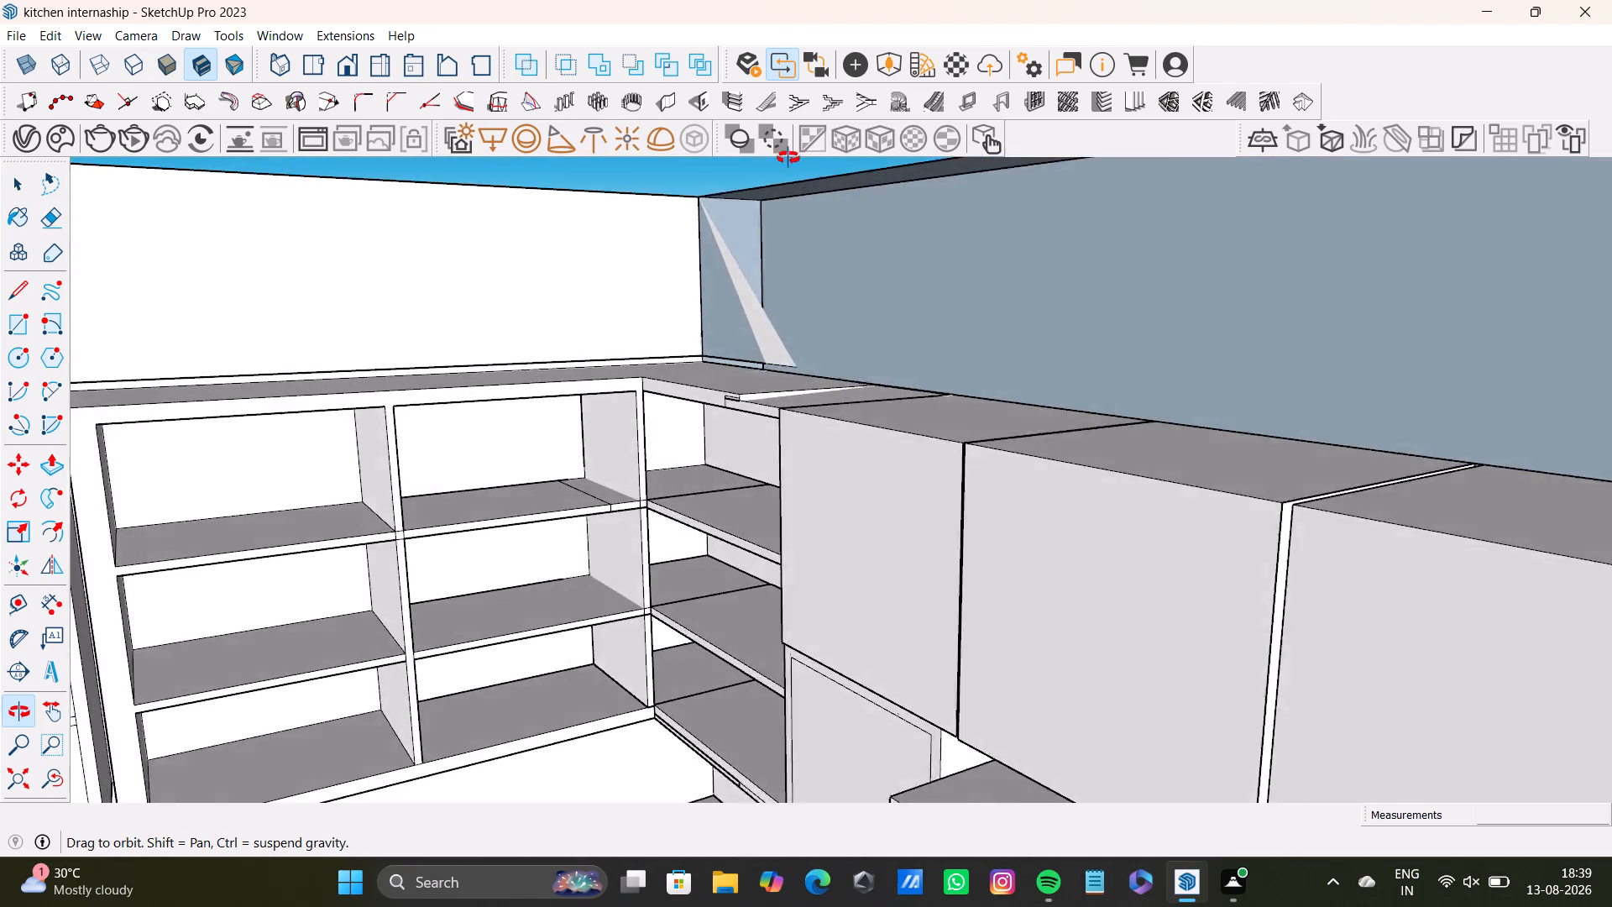
pyautogui.moveTo(788, 158); pyautogui.dragTo(743, 150, button='middle')
pyautogui.click(750, 307)
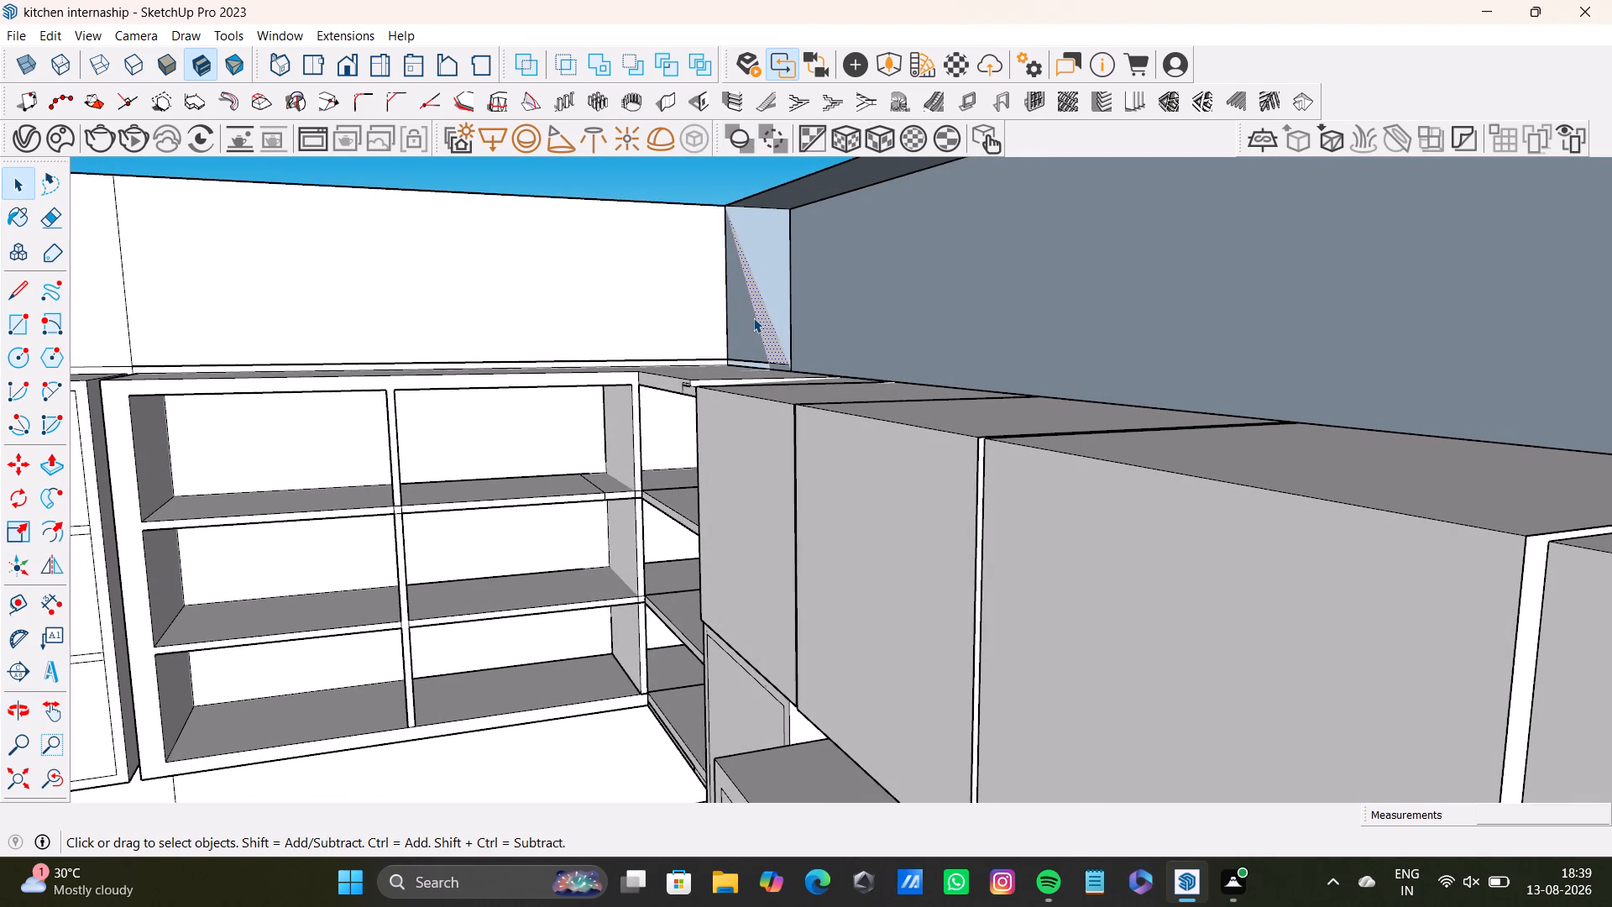
pyautogui.press('Delete')
pyautogui.click(746, 336)
pyautogui.press('Delete')
# Delete the two short leftover edges at the foot of the wall corner, just above the shelf unit's top.
pyautogui.moveTo(742, 372); pyautogui.dragTo(767, 526, button='middle')
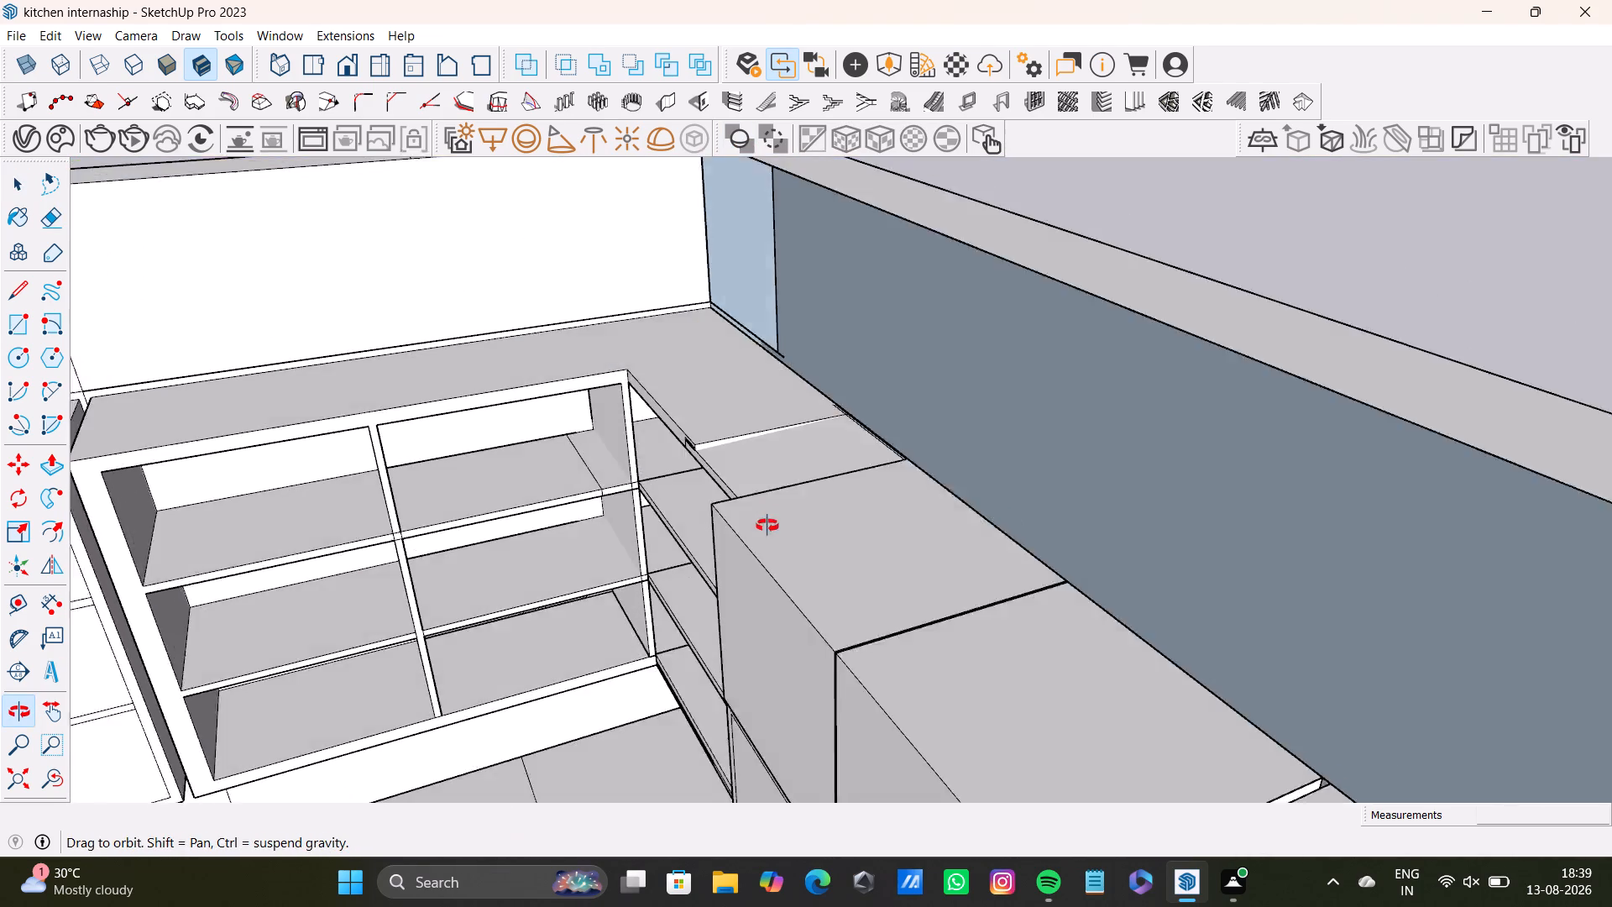
pyautogui.moveTo(767, 526); pyautogui.dragTo(769, 537, button='middle')
pyautogui.scroll(9, 788, 365)
pyautogui.click(766, 346)
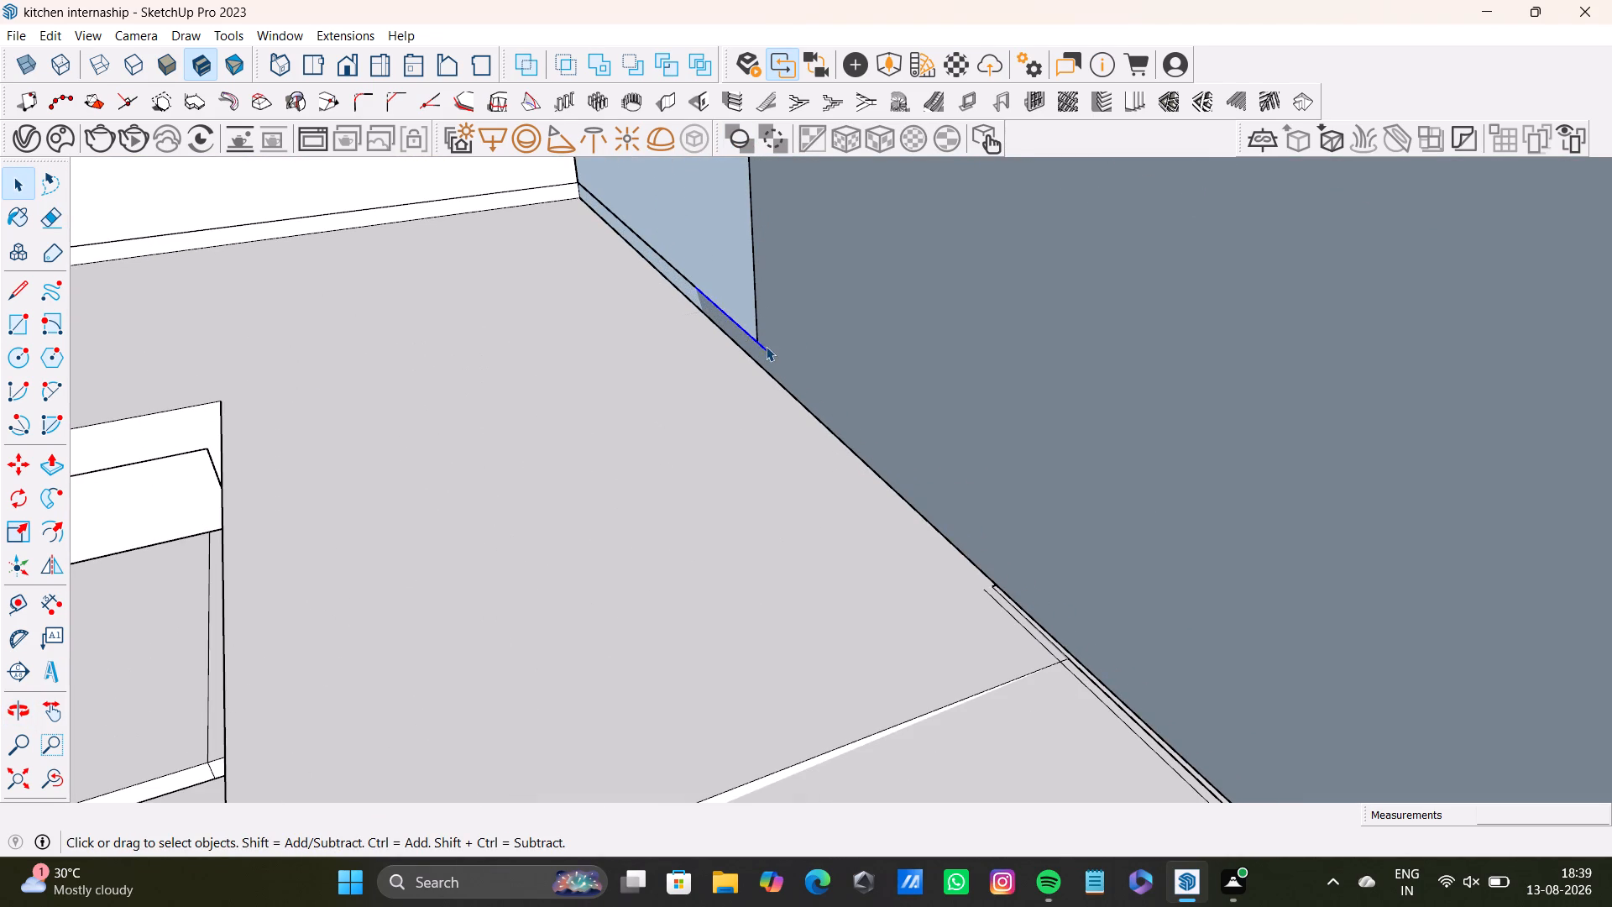
pyautogui.press('Delete')
pyautogui.click(688, 278)
pyautogui.press('Delete')
pyautogui.scroll(-2, 605, 268)
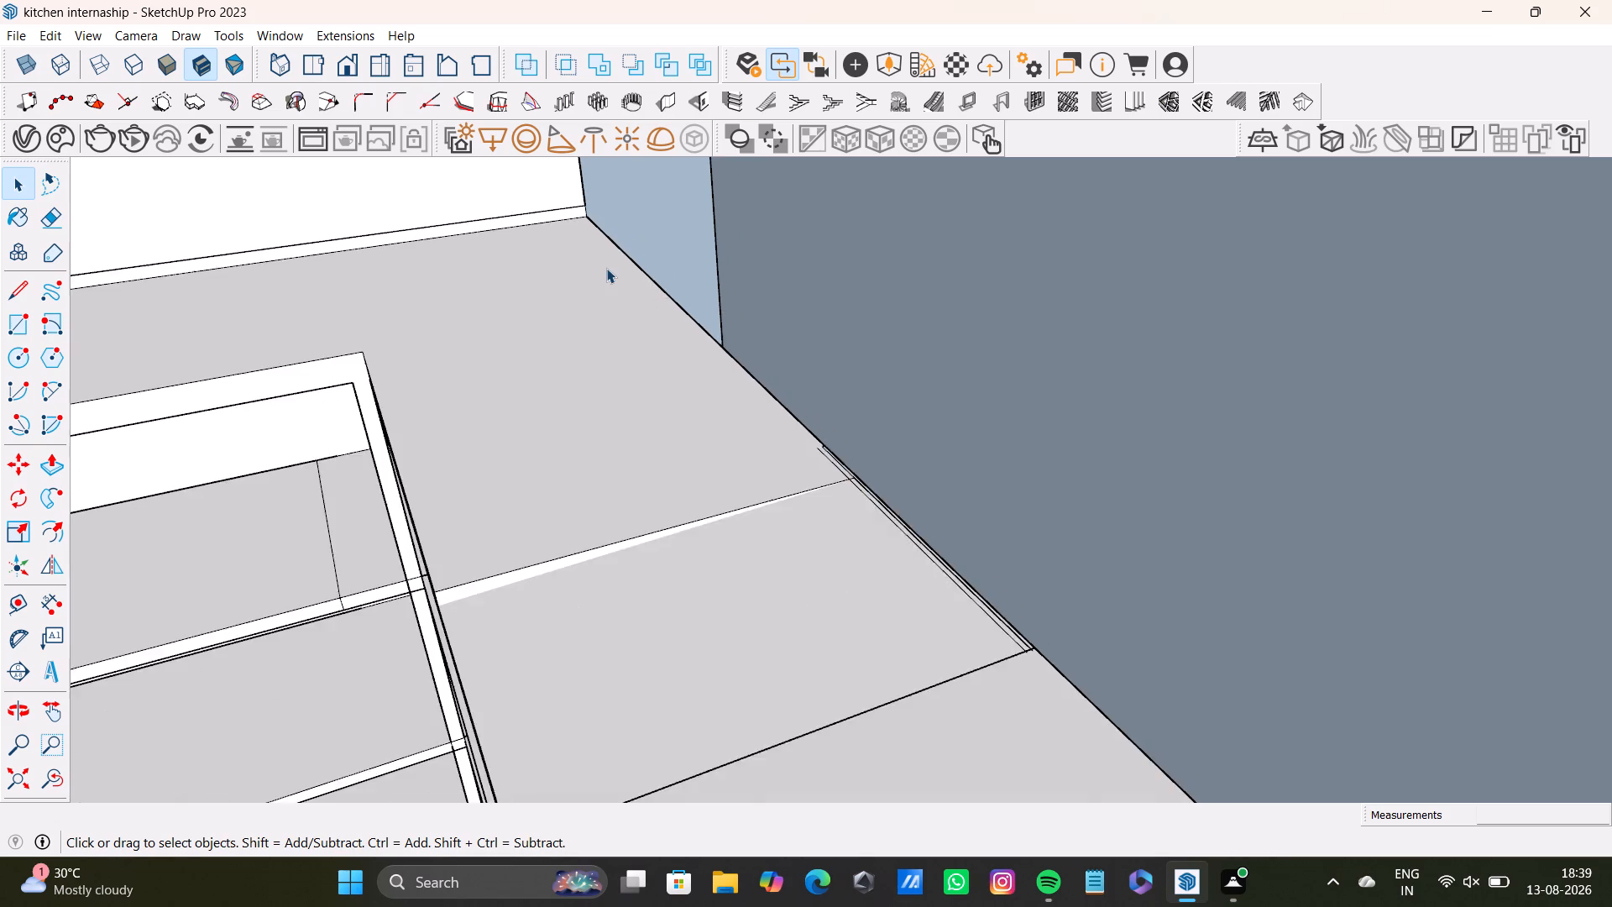
pyautogui.scroll(-6, 606, 268)
# Draw a rectangle about 1' 8" high, locked perpendicular to the red axis, from the inner wall corner to the upper cabinets' far end.
pyautogui.moveTo(616, 283); pyautogui.dragTo(905, 447, button='middle')
pyautogui.scroll(3, 934, 479)
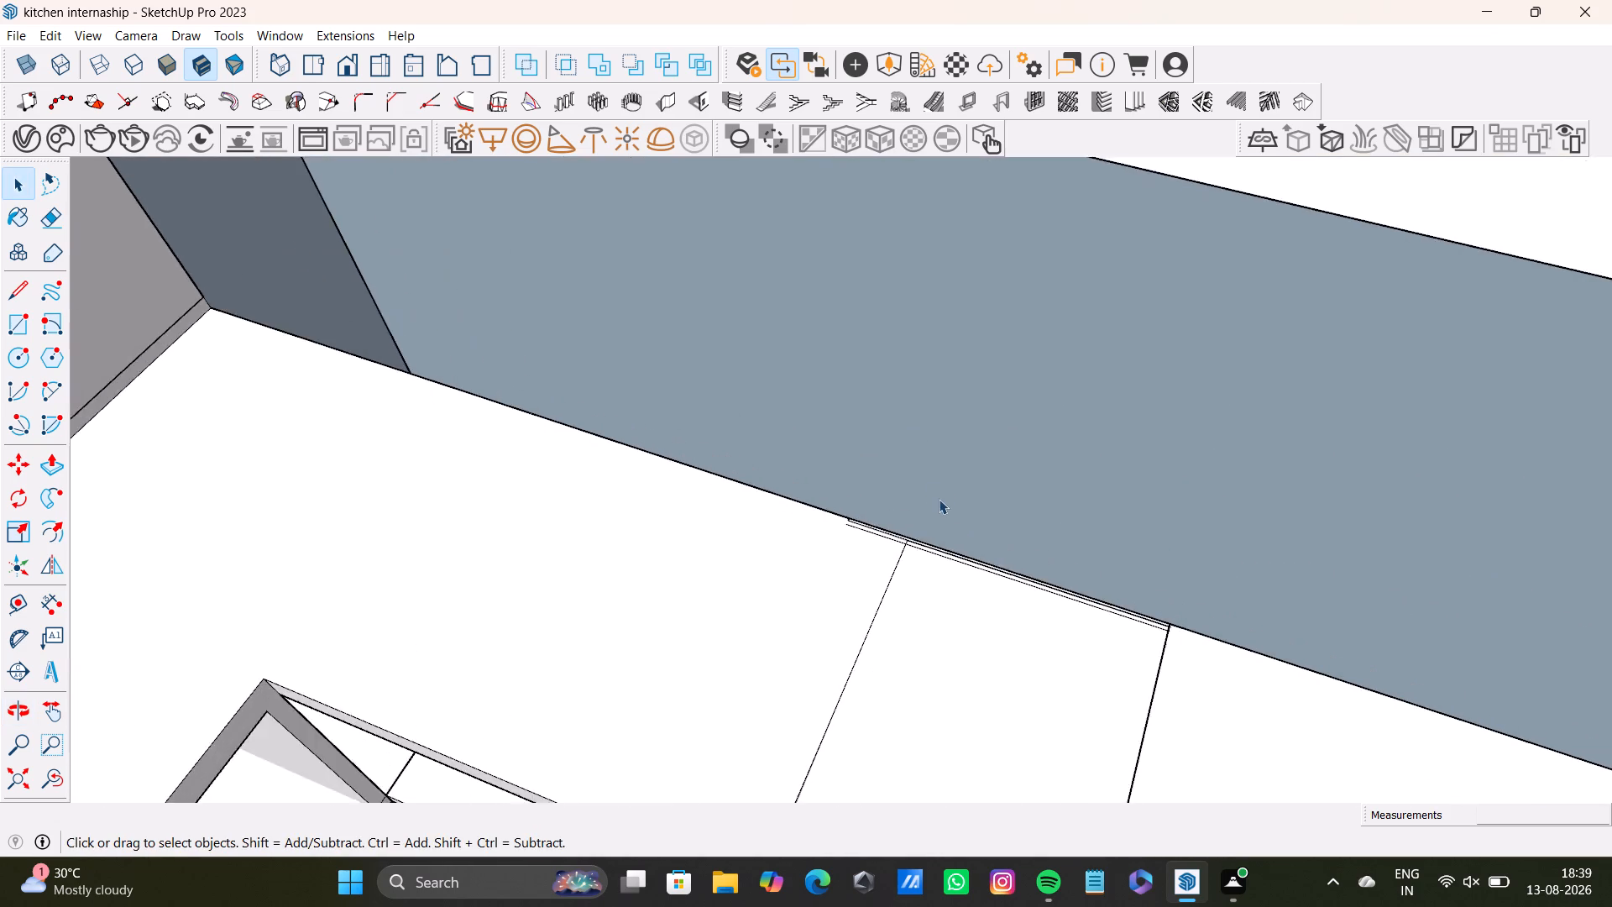
pyautogui.scroll(1, 939, 499)
pyautogui.moveTo(939, 499); pyautogui.dragTo(950, 396, button='middle')
pyautogui.scroll(-11, 856, 417)
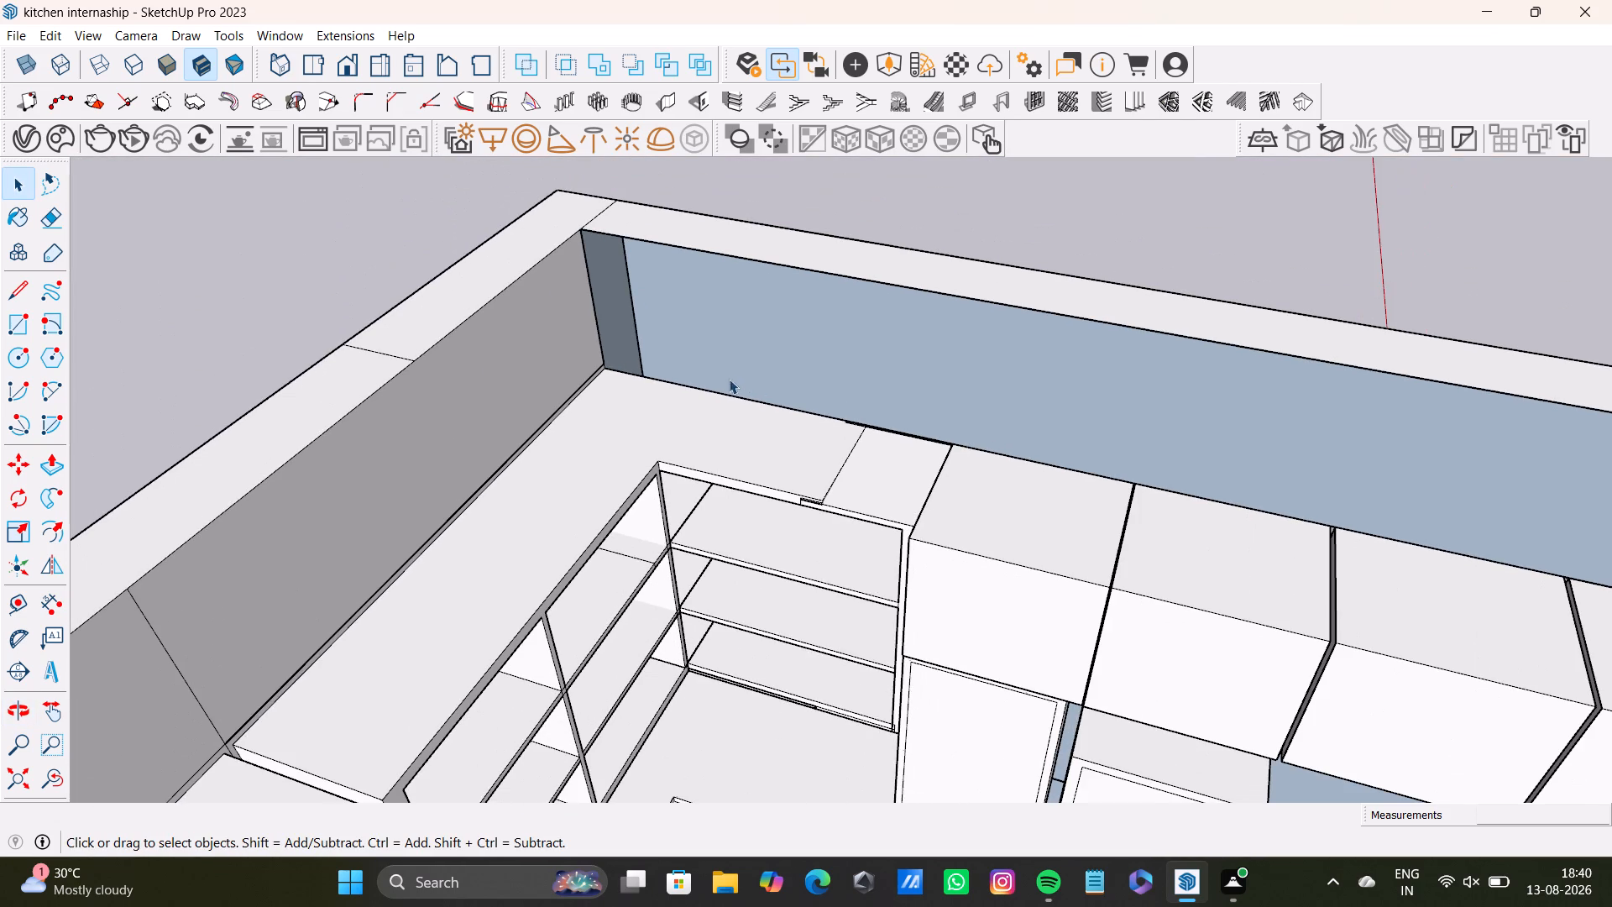
pyautogui.keyDown('shift'); pyautogui.moveTo(730, 383); pyautogui.dragTo(413, 363, button='middle'); pyautogui.keyUp('shift')
pyautogui.moveTo(620, 470); pyautogui.dragTo(709, 445, button='middle')
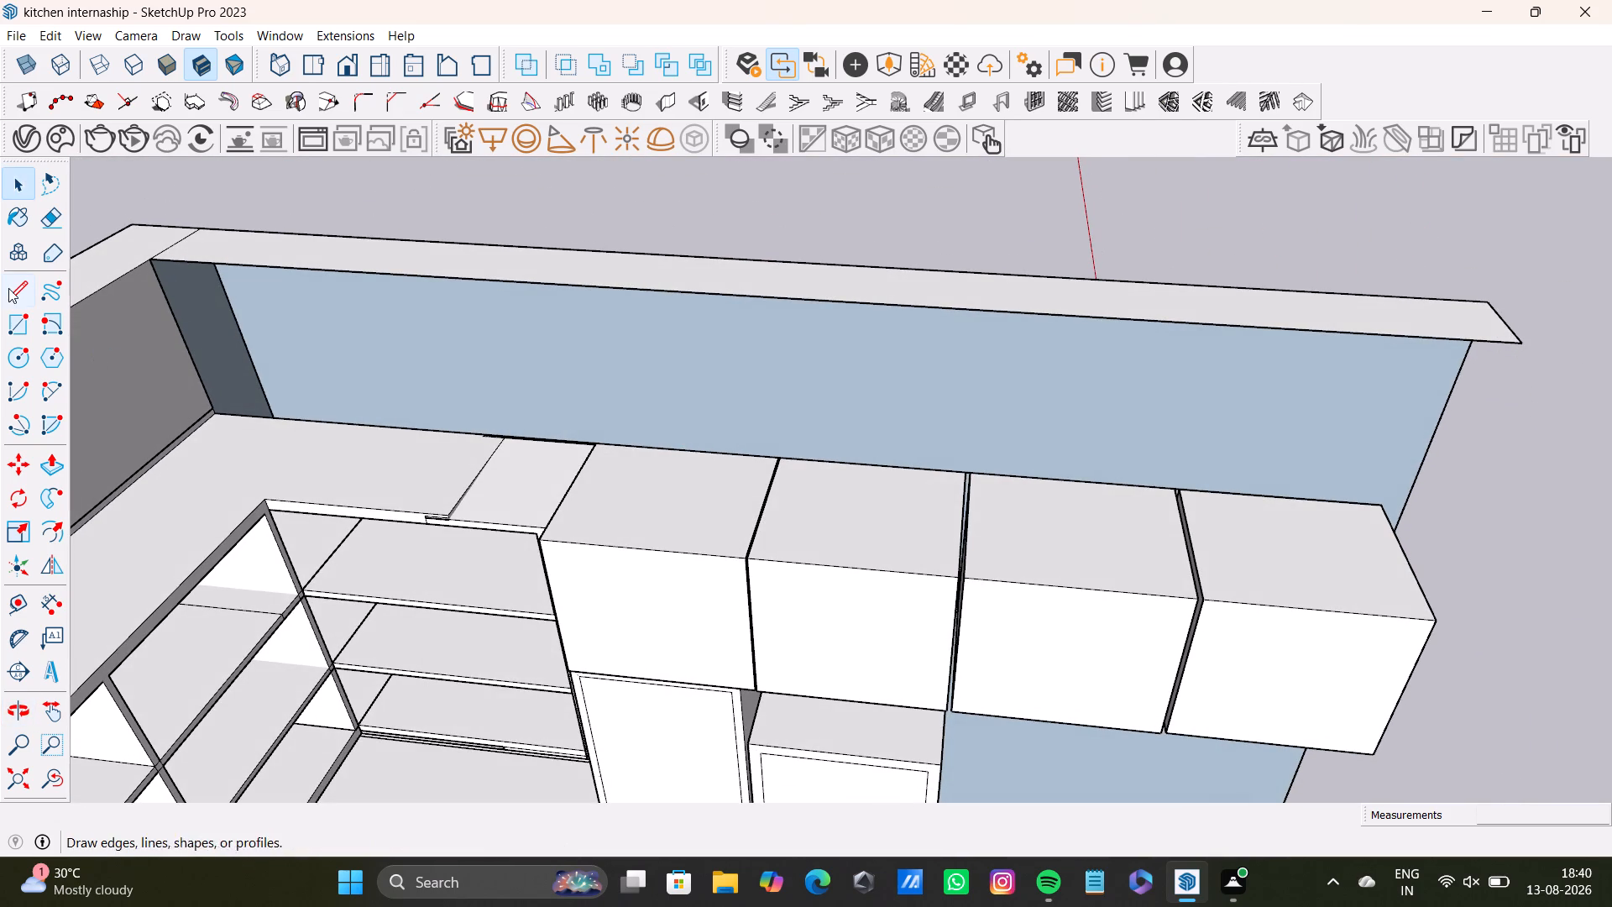
pyautogui.click(9, 329)
pyautogui.scroll(3, 185, 300)
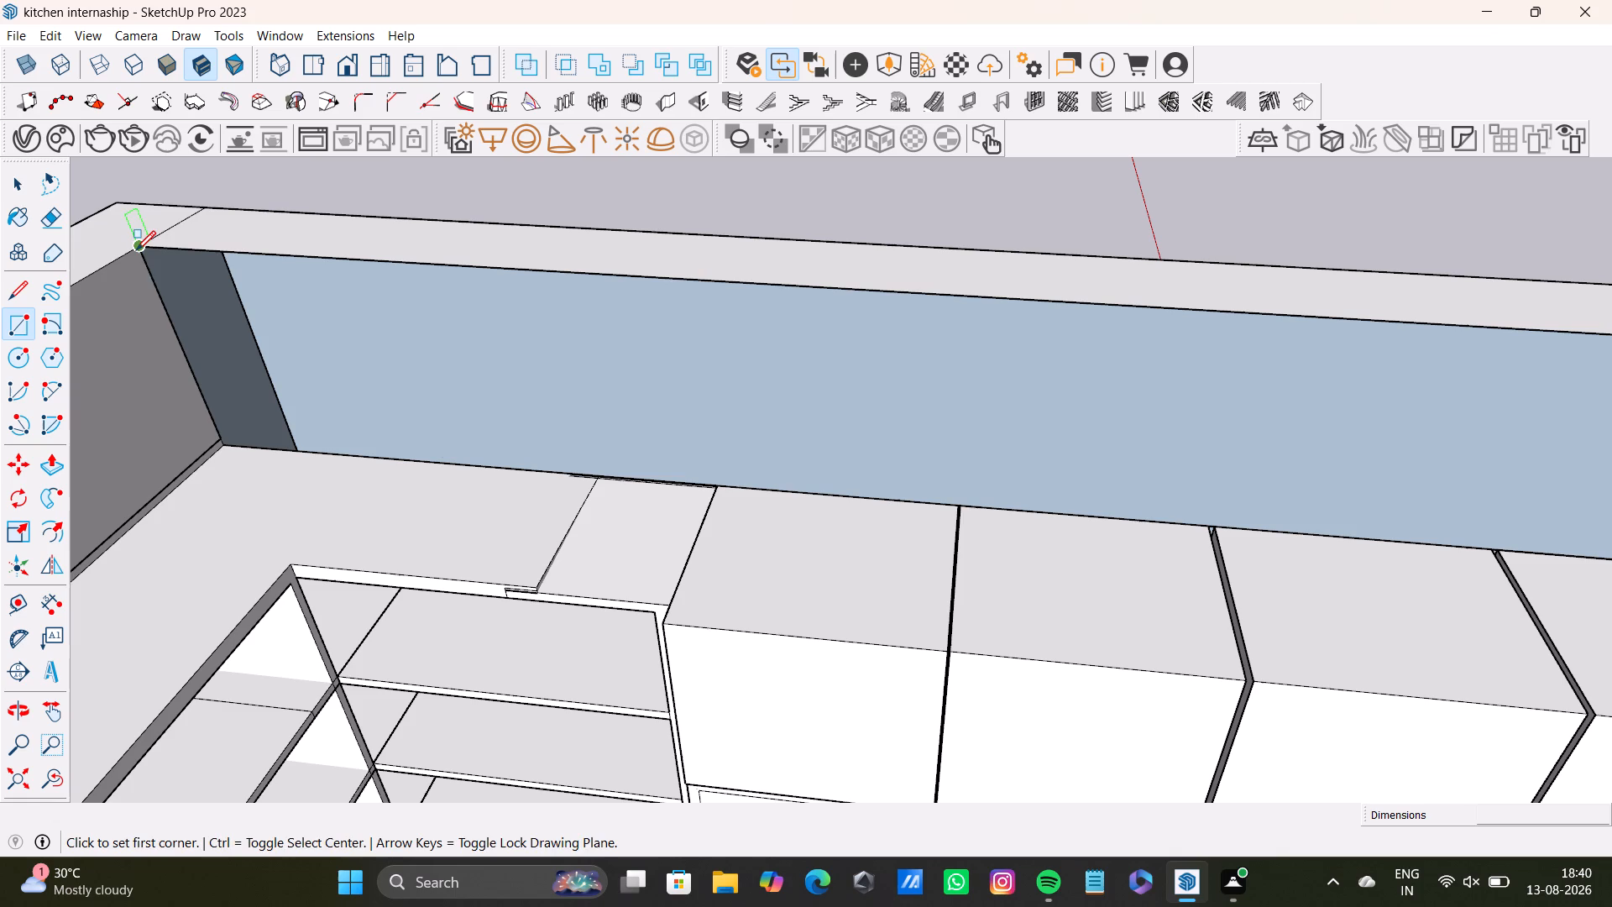
pyautogui.click(136, 249)
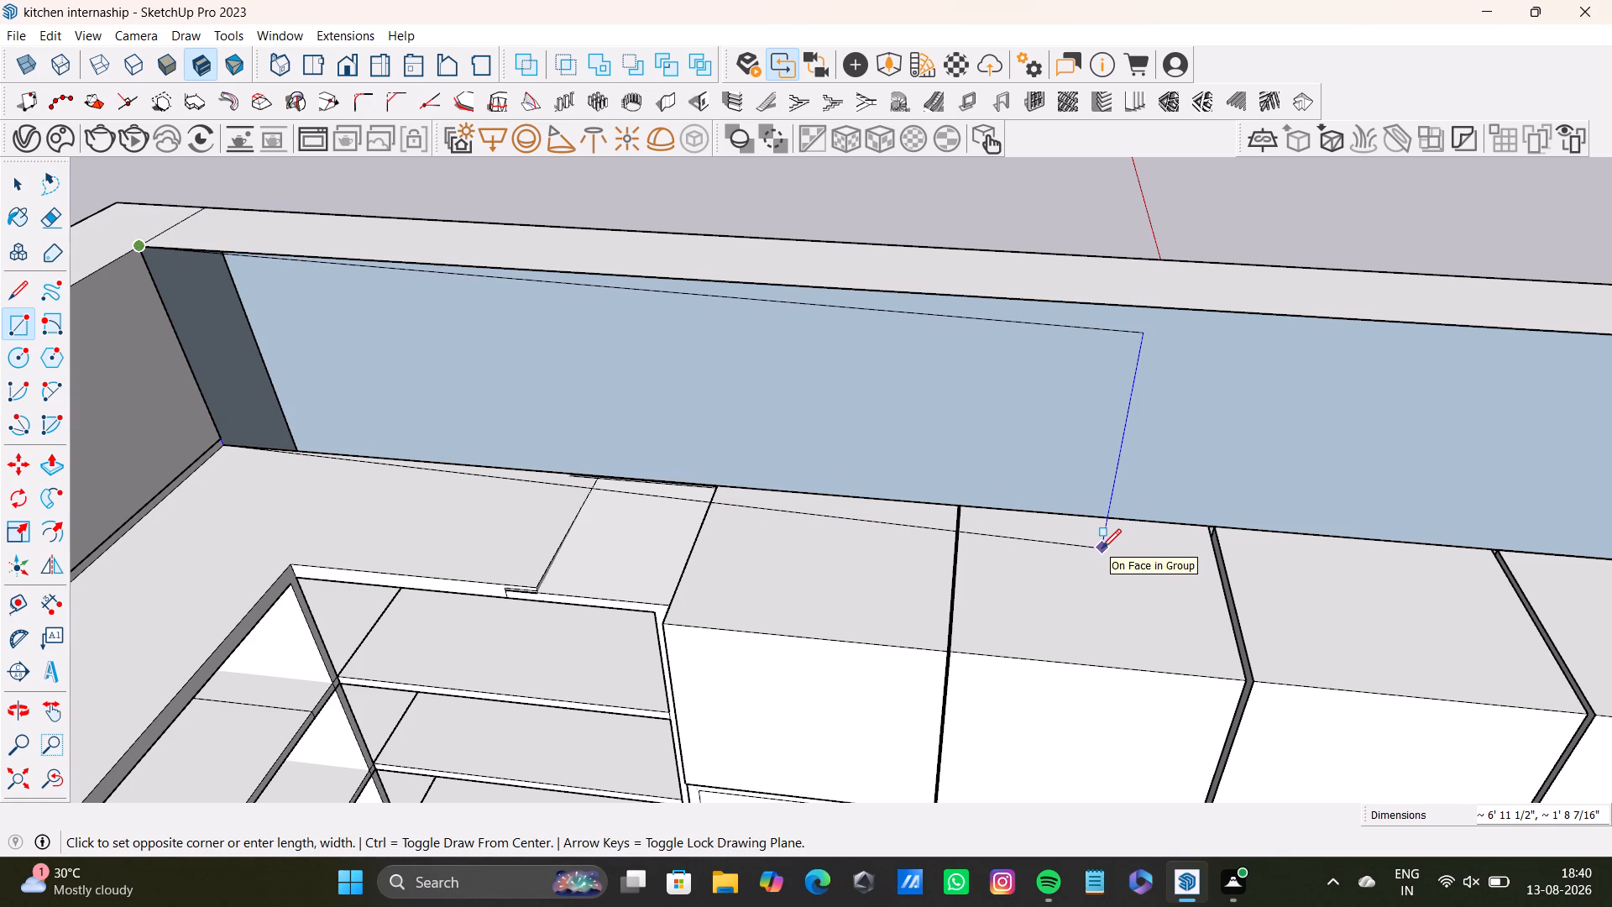
pyautogui.press('Right')
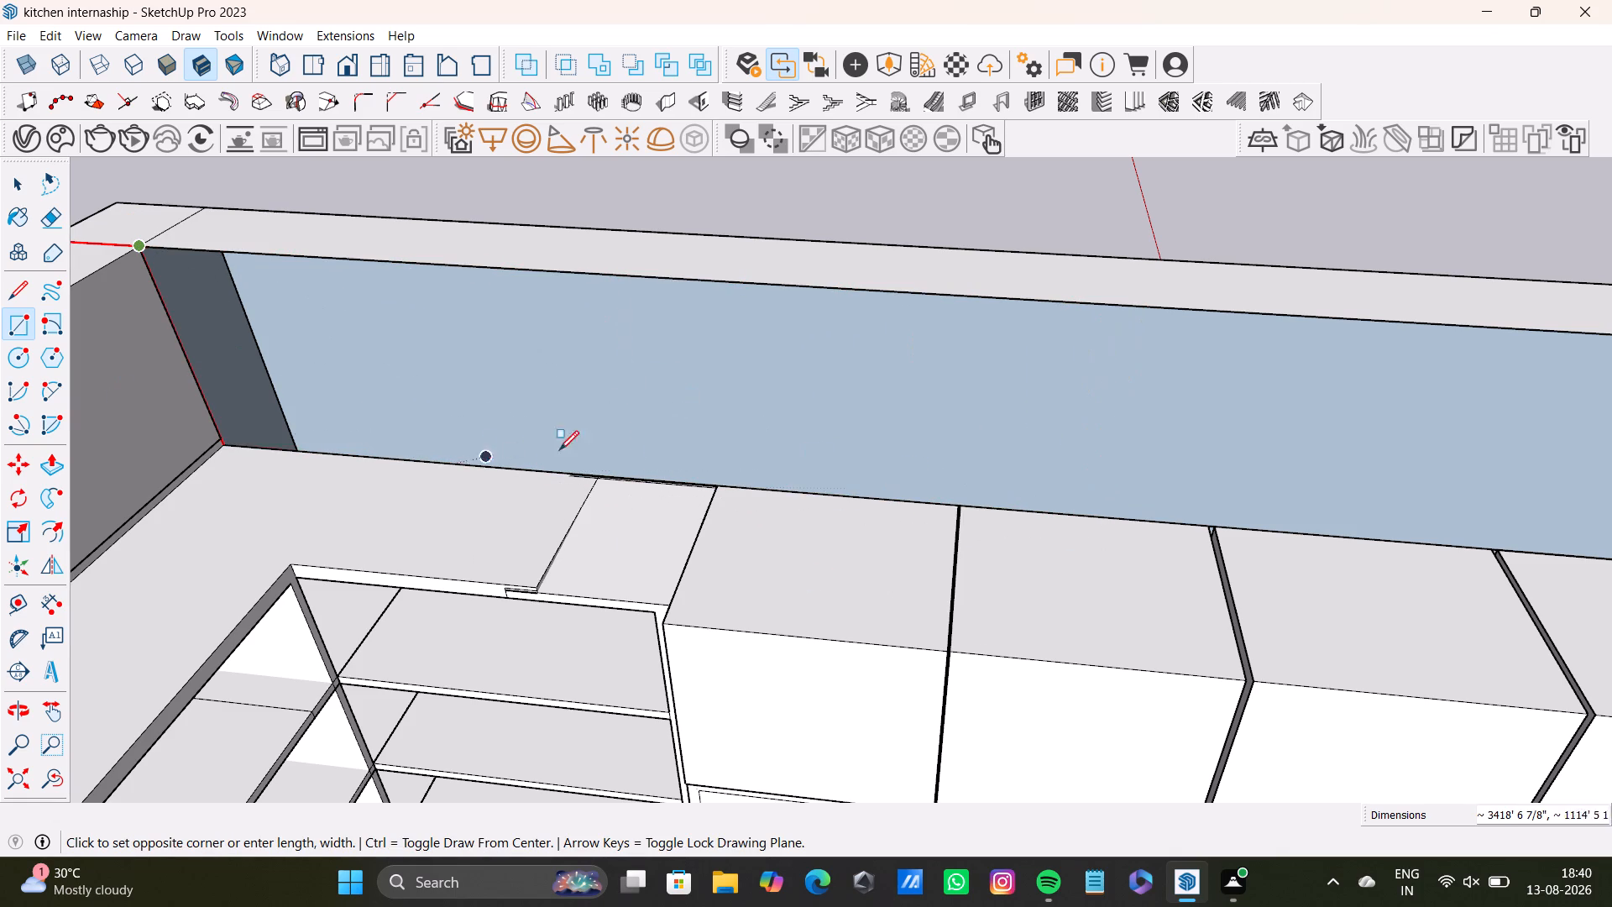
pyautogui.keyDown('shift'); pyautogui.moveTo(693, 432); pyautogui.dragTo(331, 395, button='middle'); pyautogui.keyUp('shift')
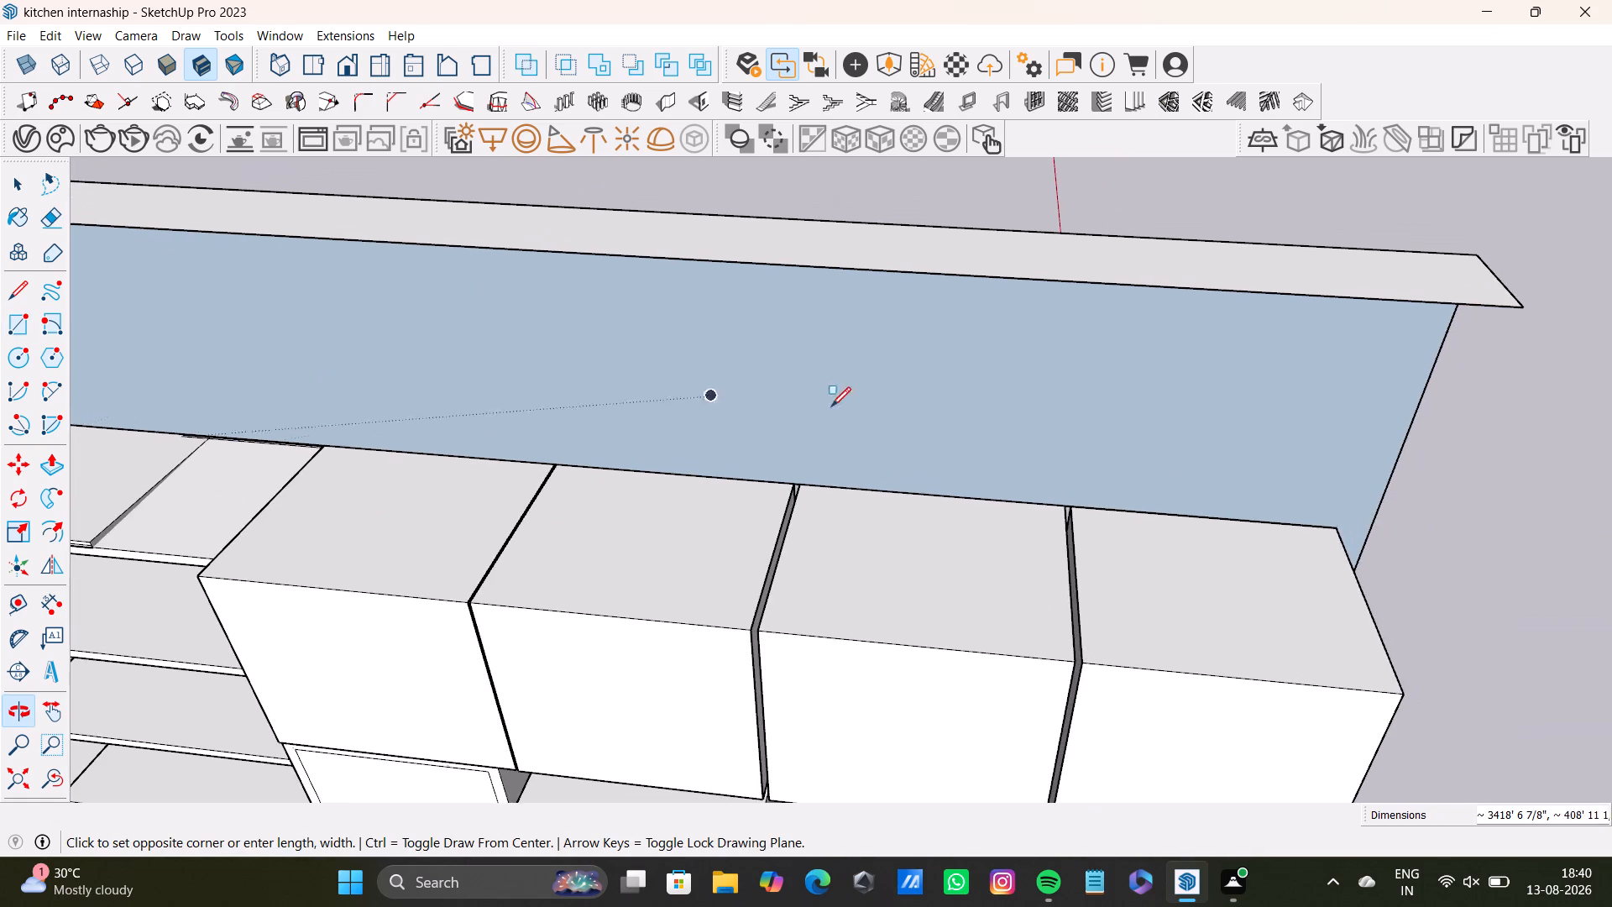
pyautogui.scroll(-4, 840, 458)
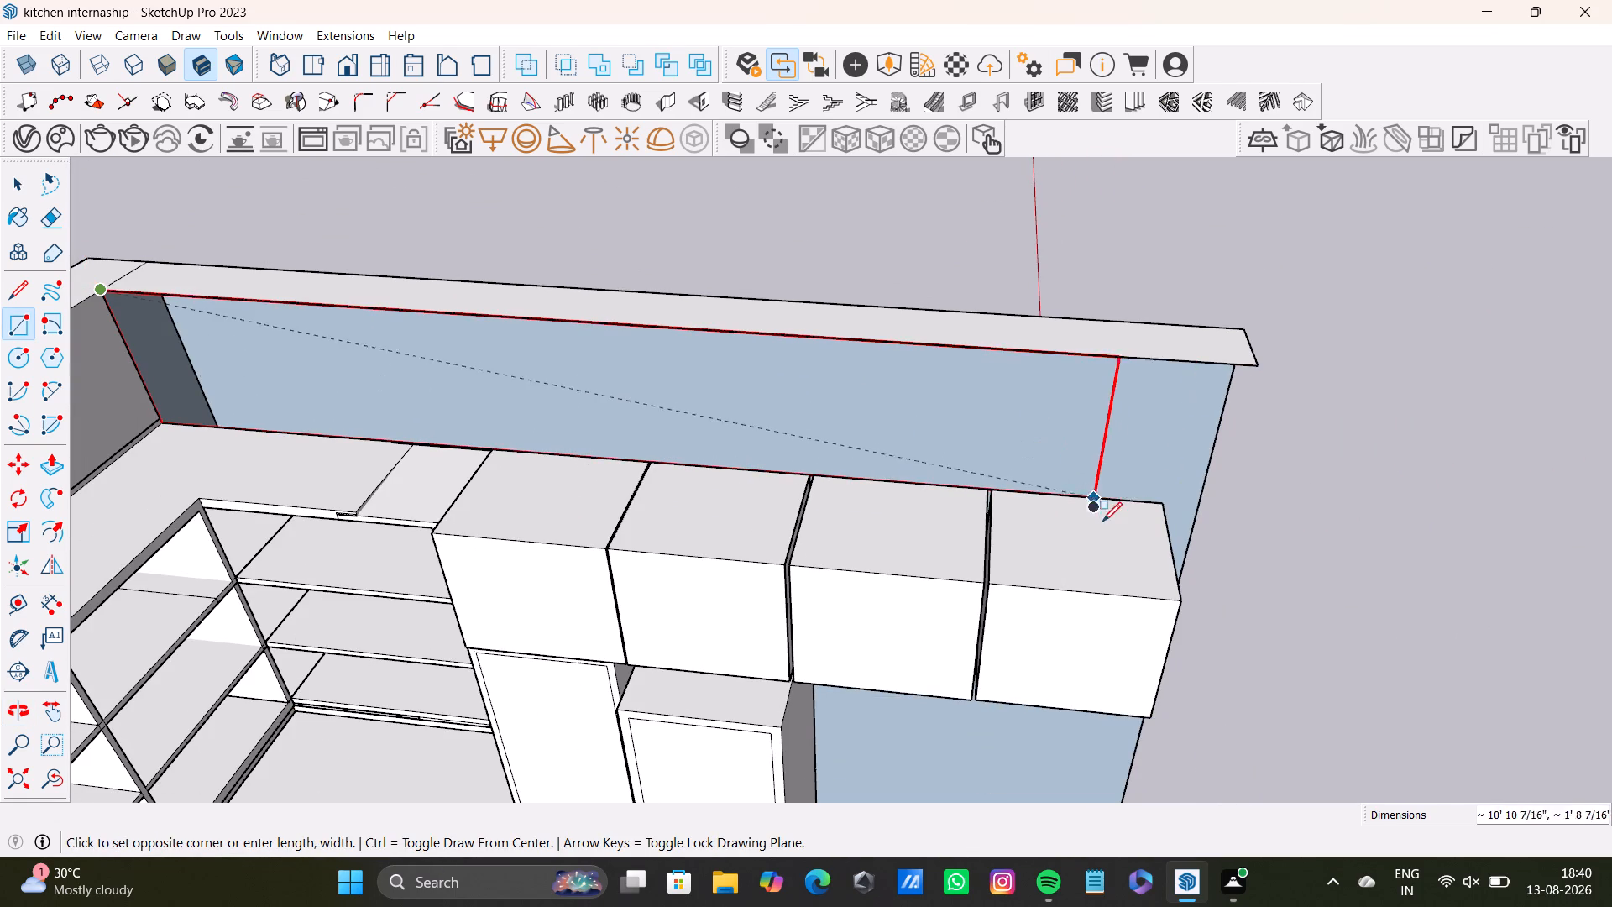
pyautogui.click(1160, 501)
pyautogui.moveTo(1161, 514); pyautogui.dragTo(1161, 491, button='middle')
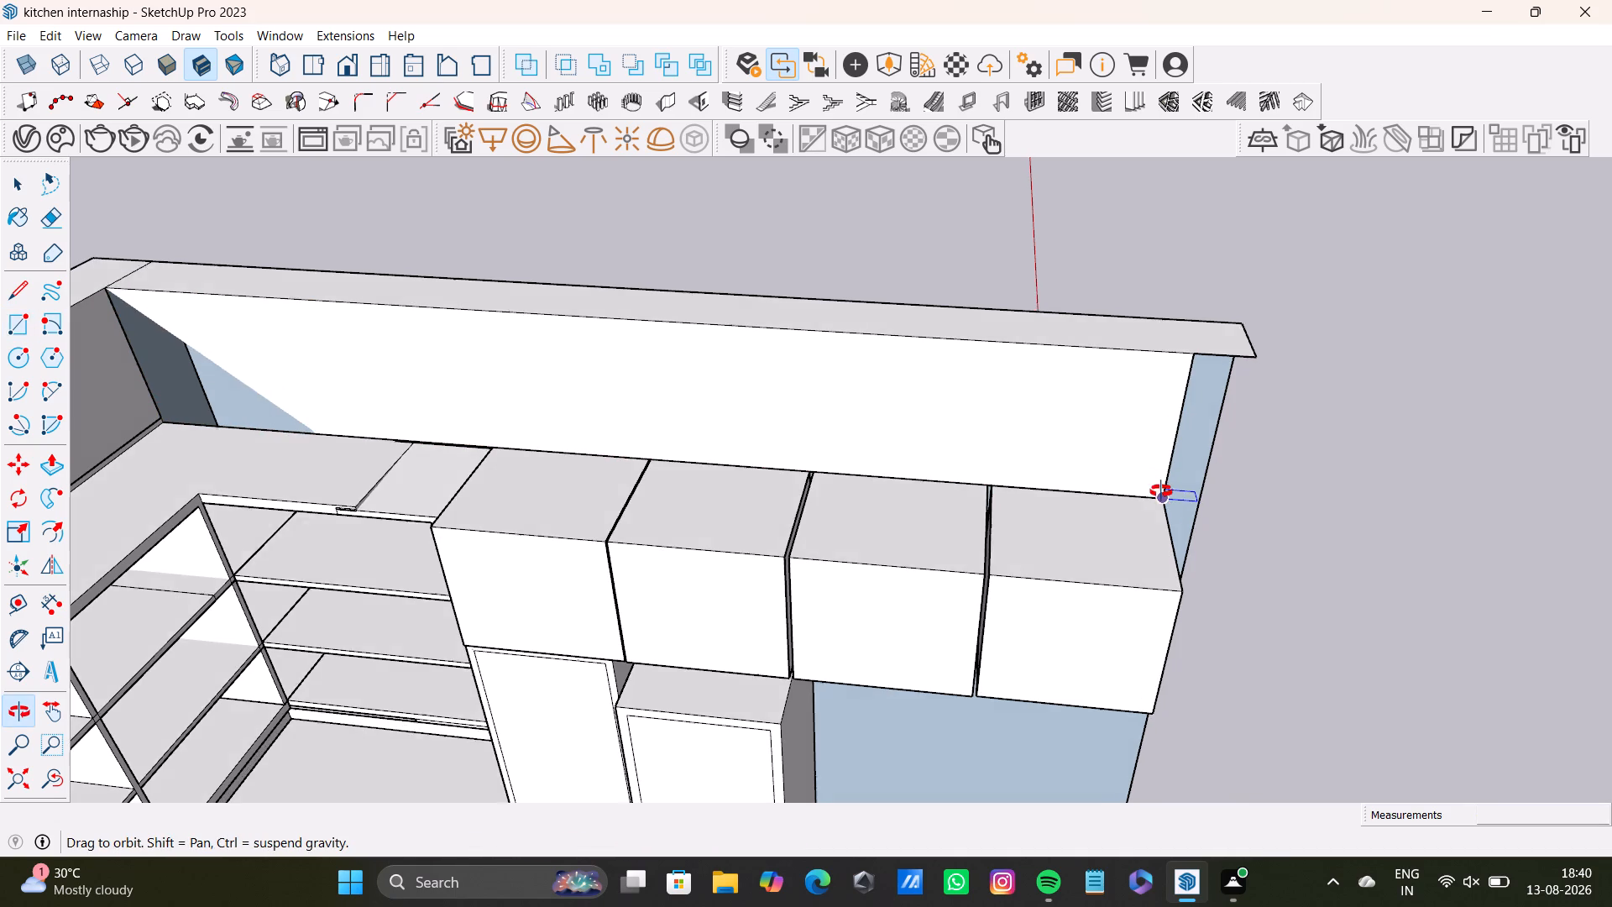
pyautogui.moveTo(1161, 491); pyautogui.dragTo(1155, 485, button='middle')
# Reverse the blue triangular wall face still showing beside the corner above the shelves.
pyautogui.press('space')
pyautogui.click(233, 393)
pyautogui.rightClick(233, 393)
pyautogui.rightClick(233, 393)
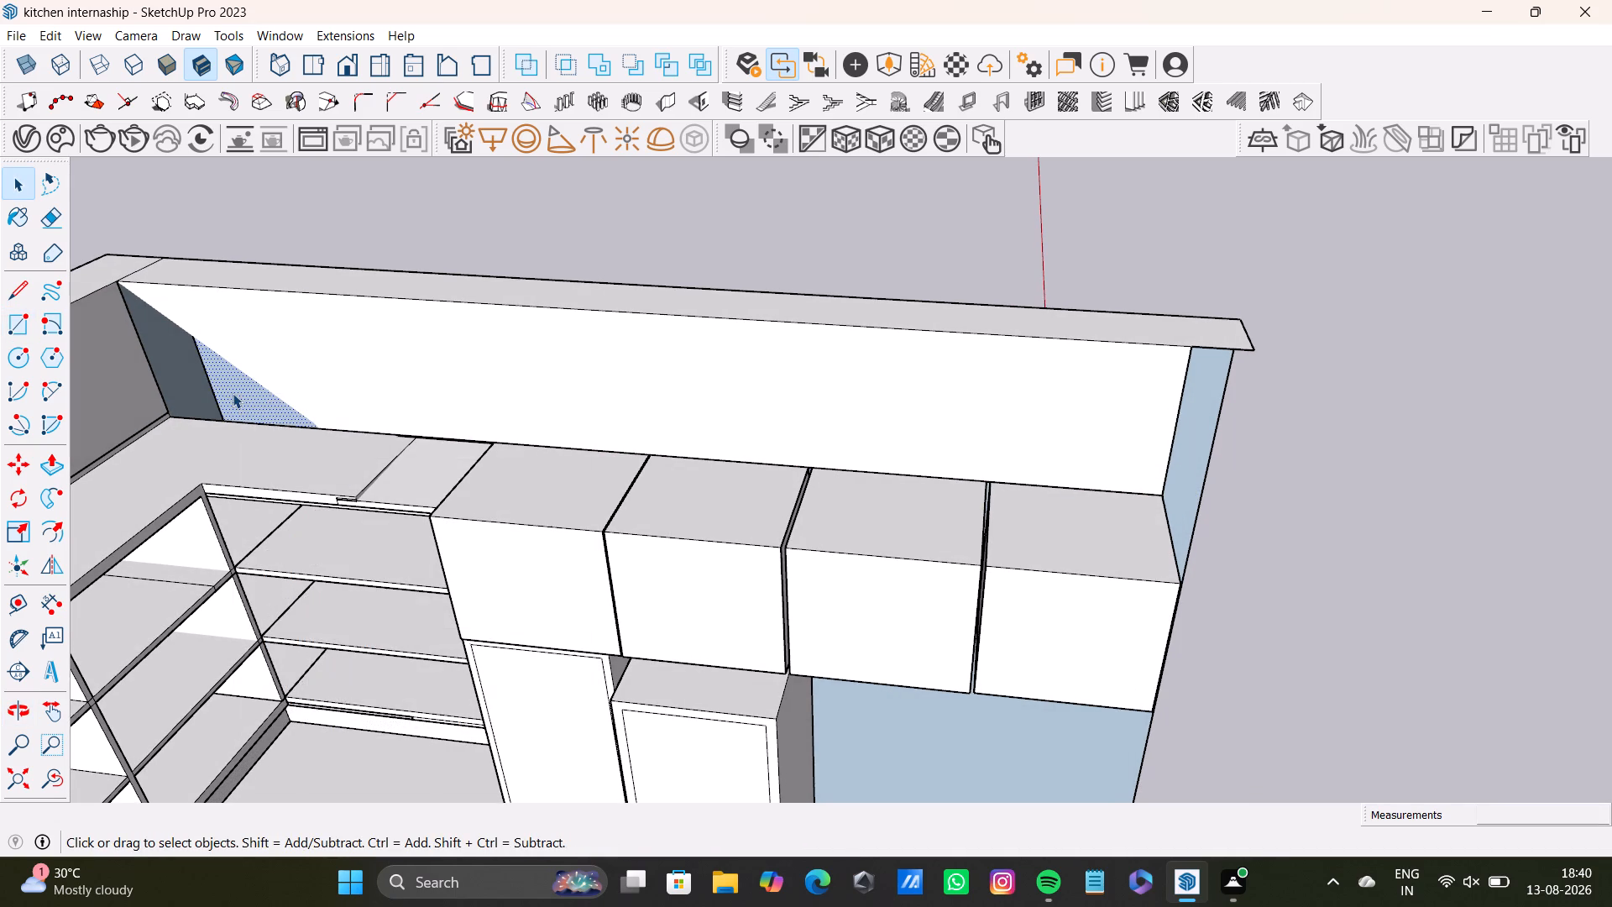
pyautogui.rightClick(233, 393)
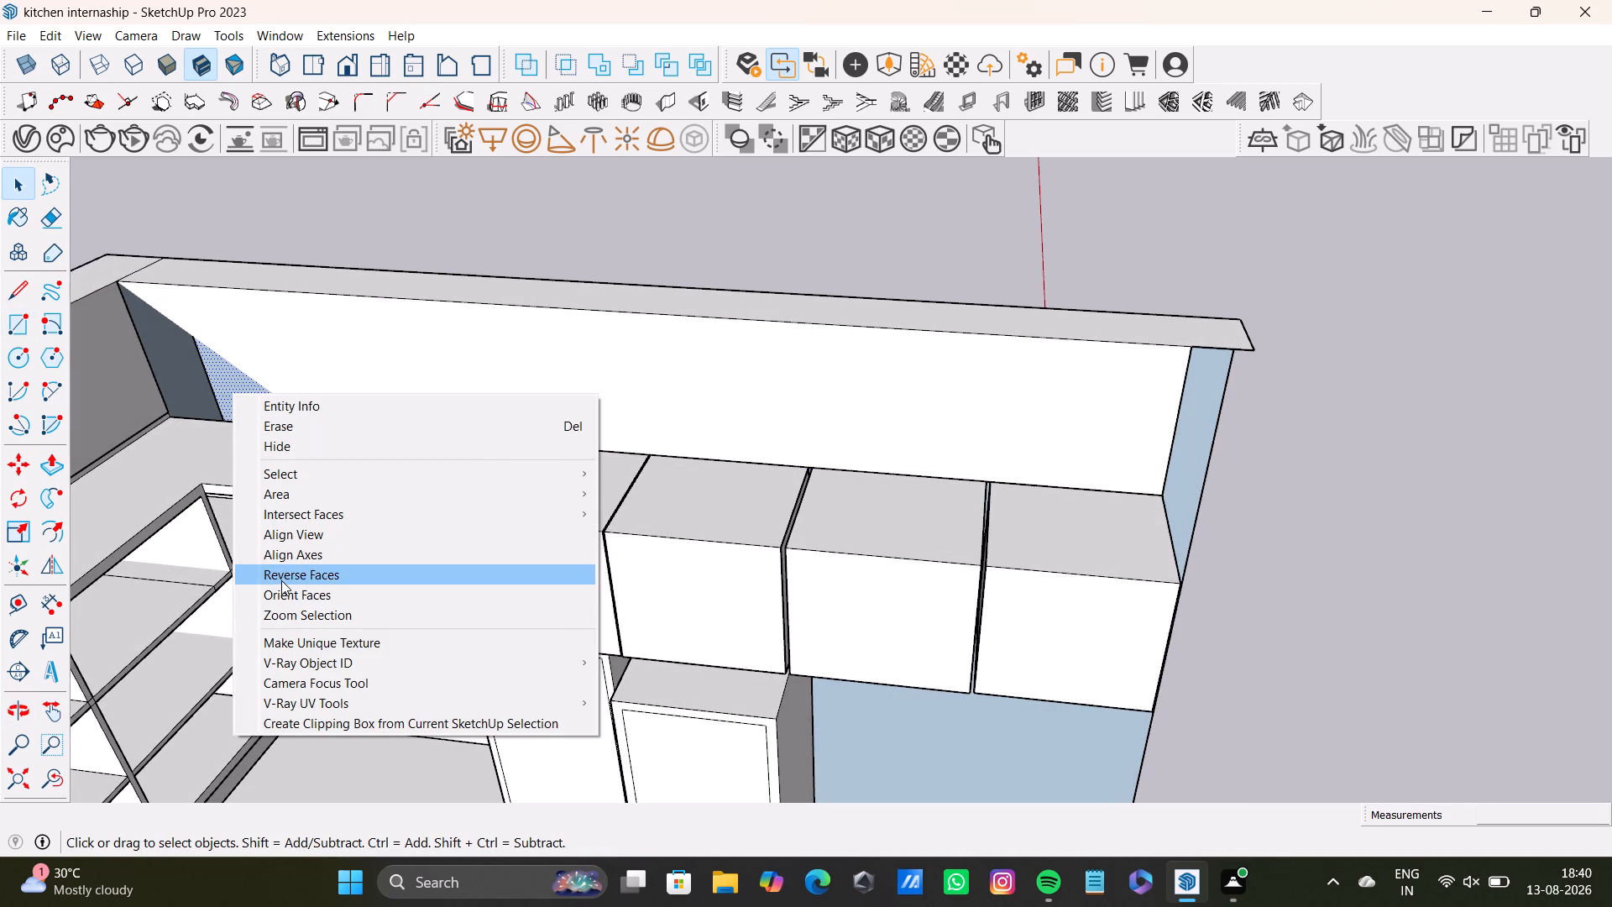
pyautogui.click(281, 580)
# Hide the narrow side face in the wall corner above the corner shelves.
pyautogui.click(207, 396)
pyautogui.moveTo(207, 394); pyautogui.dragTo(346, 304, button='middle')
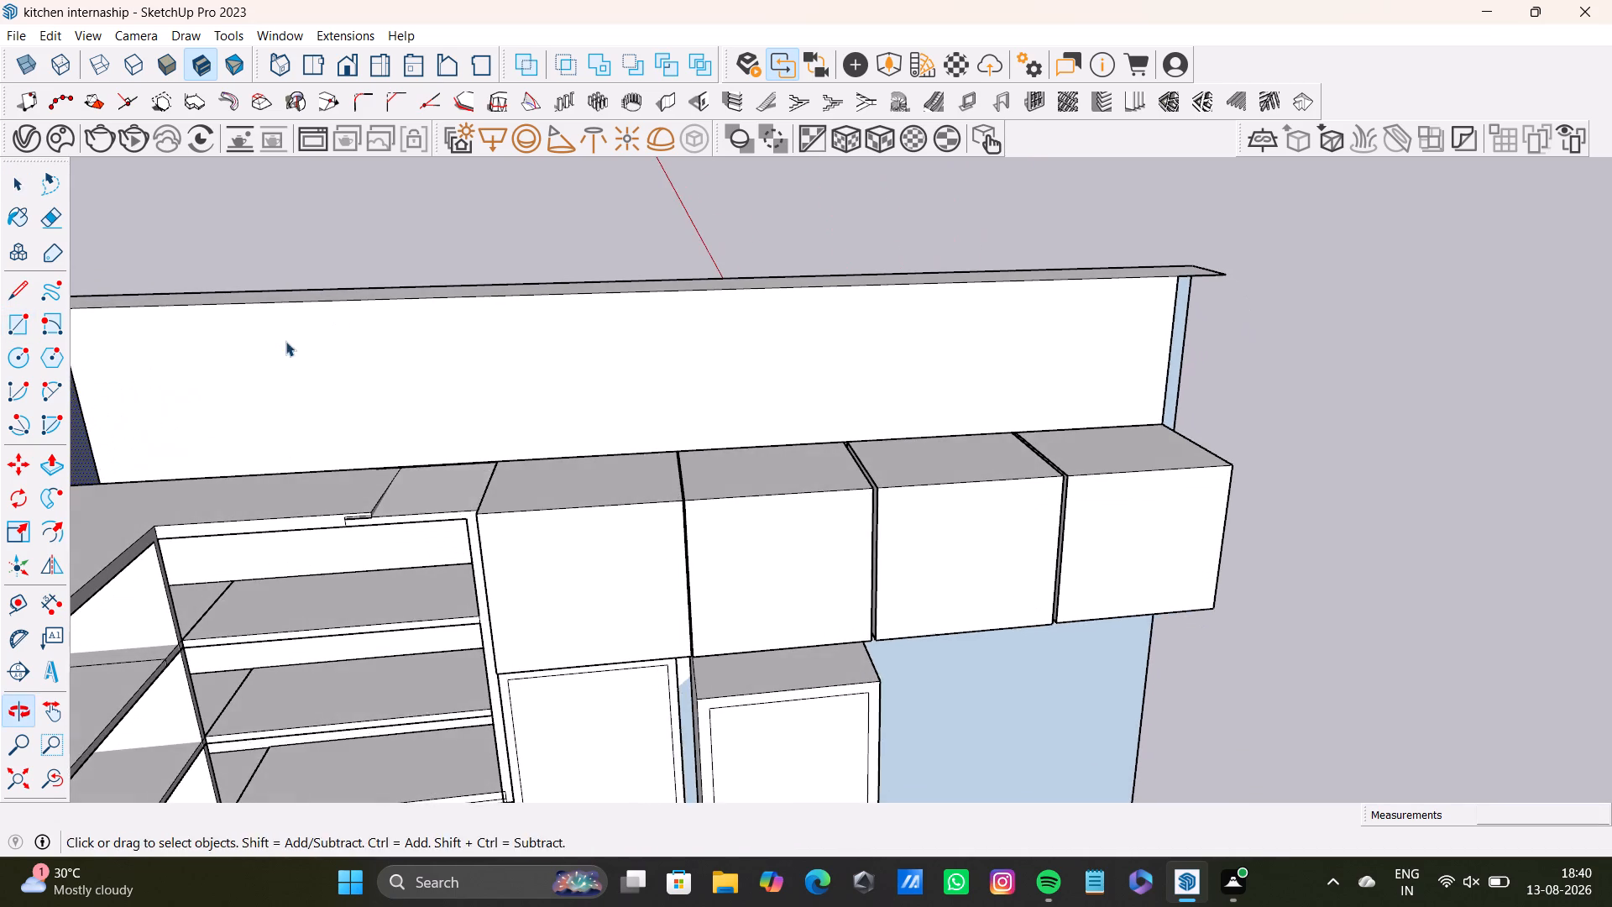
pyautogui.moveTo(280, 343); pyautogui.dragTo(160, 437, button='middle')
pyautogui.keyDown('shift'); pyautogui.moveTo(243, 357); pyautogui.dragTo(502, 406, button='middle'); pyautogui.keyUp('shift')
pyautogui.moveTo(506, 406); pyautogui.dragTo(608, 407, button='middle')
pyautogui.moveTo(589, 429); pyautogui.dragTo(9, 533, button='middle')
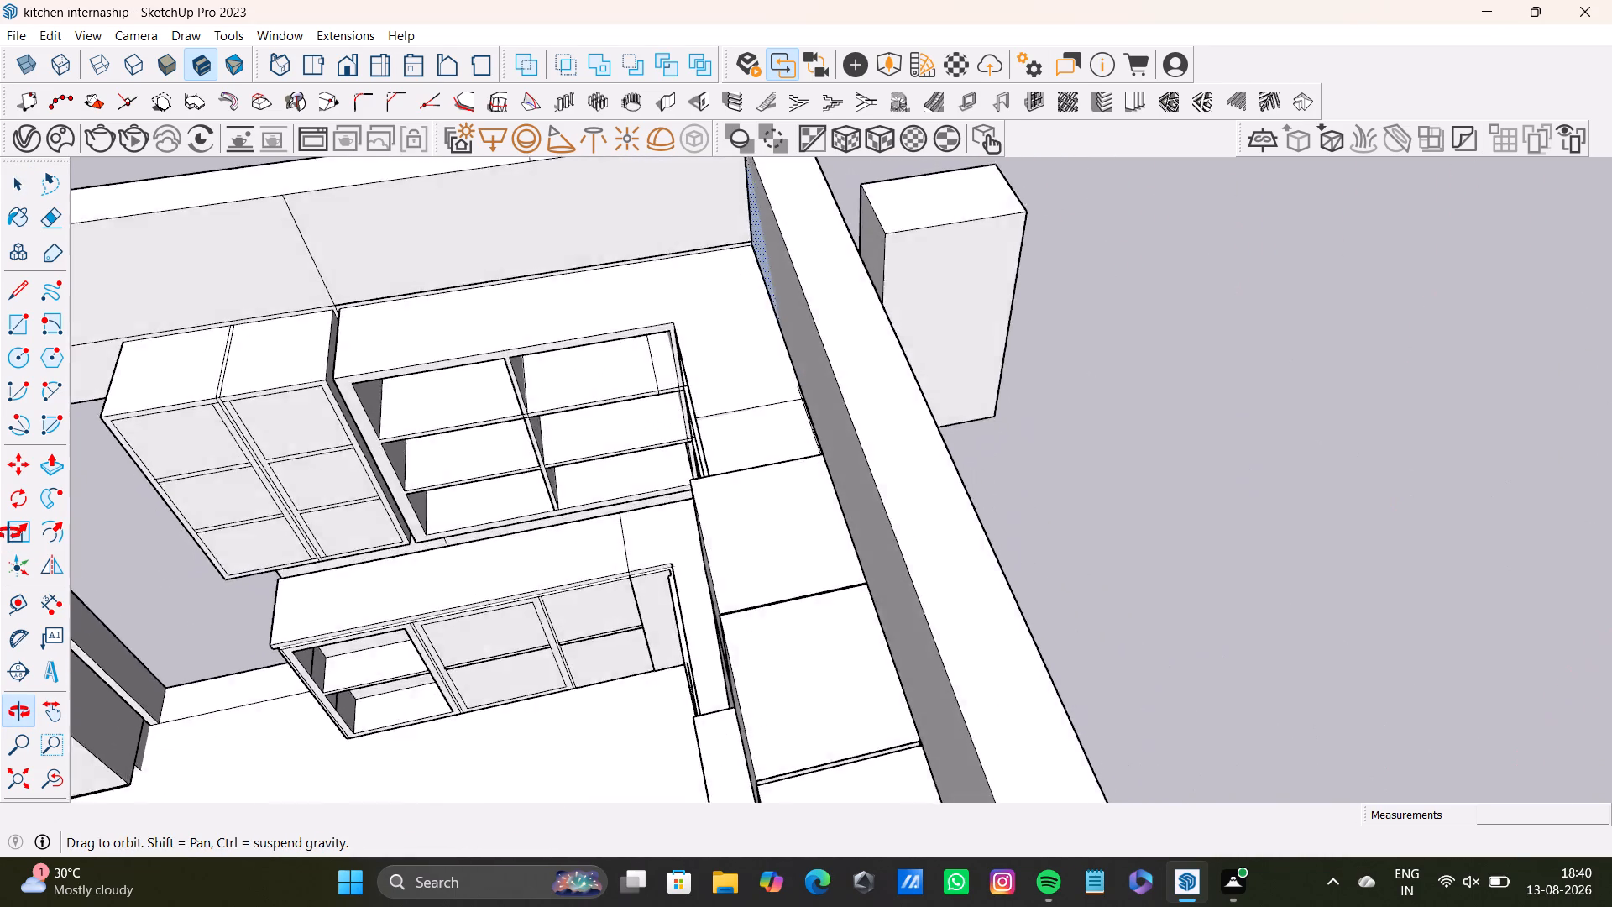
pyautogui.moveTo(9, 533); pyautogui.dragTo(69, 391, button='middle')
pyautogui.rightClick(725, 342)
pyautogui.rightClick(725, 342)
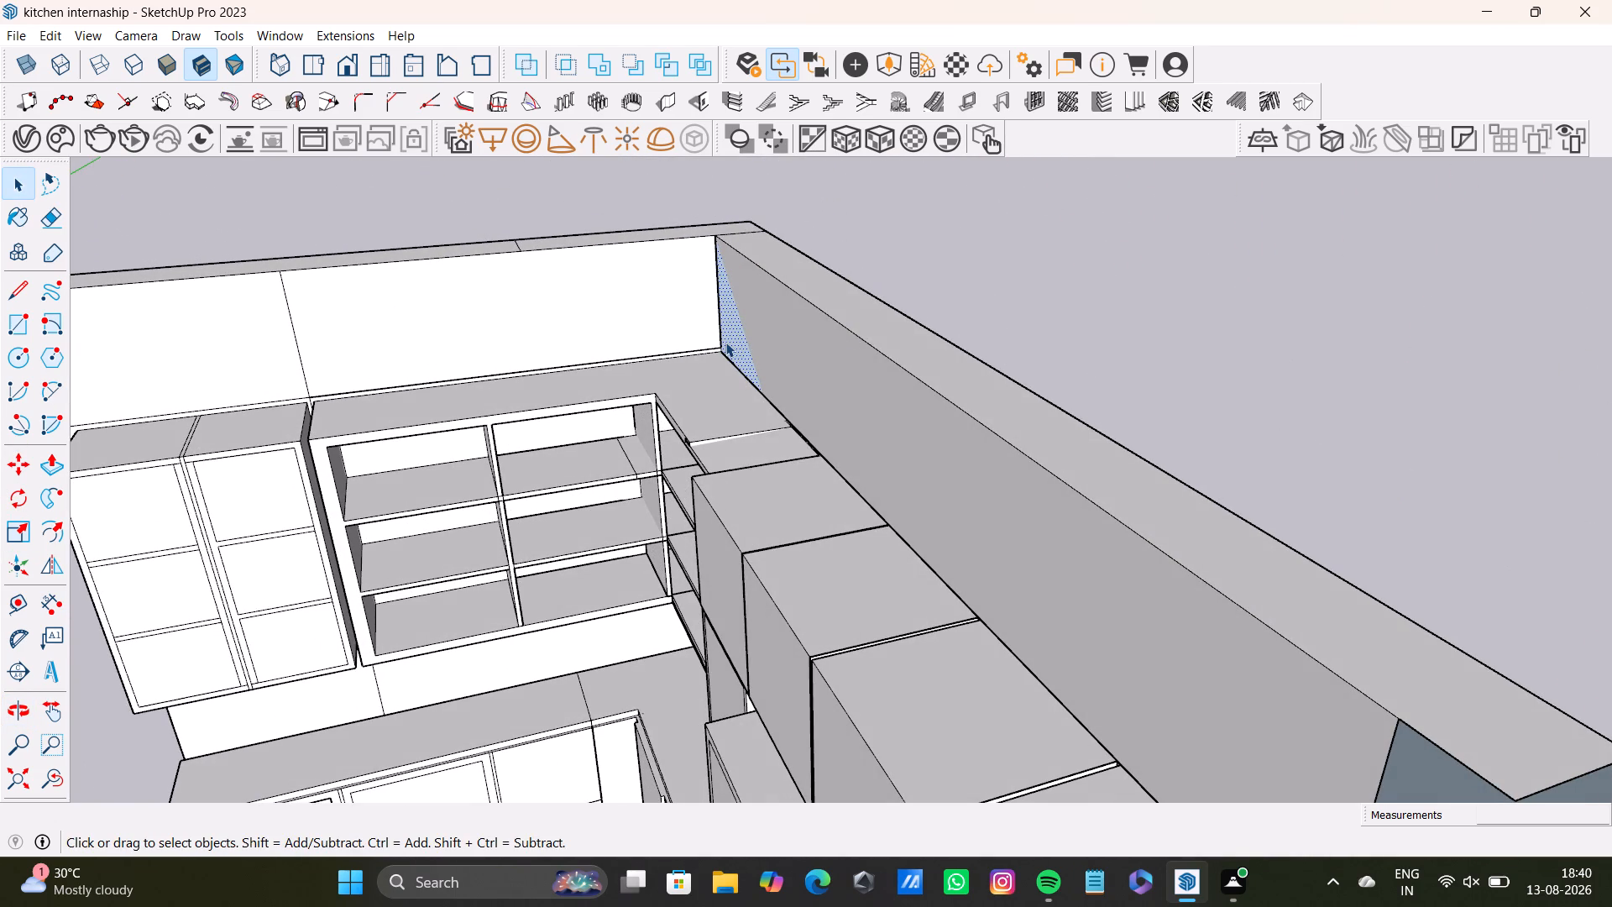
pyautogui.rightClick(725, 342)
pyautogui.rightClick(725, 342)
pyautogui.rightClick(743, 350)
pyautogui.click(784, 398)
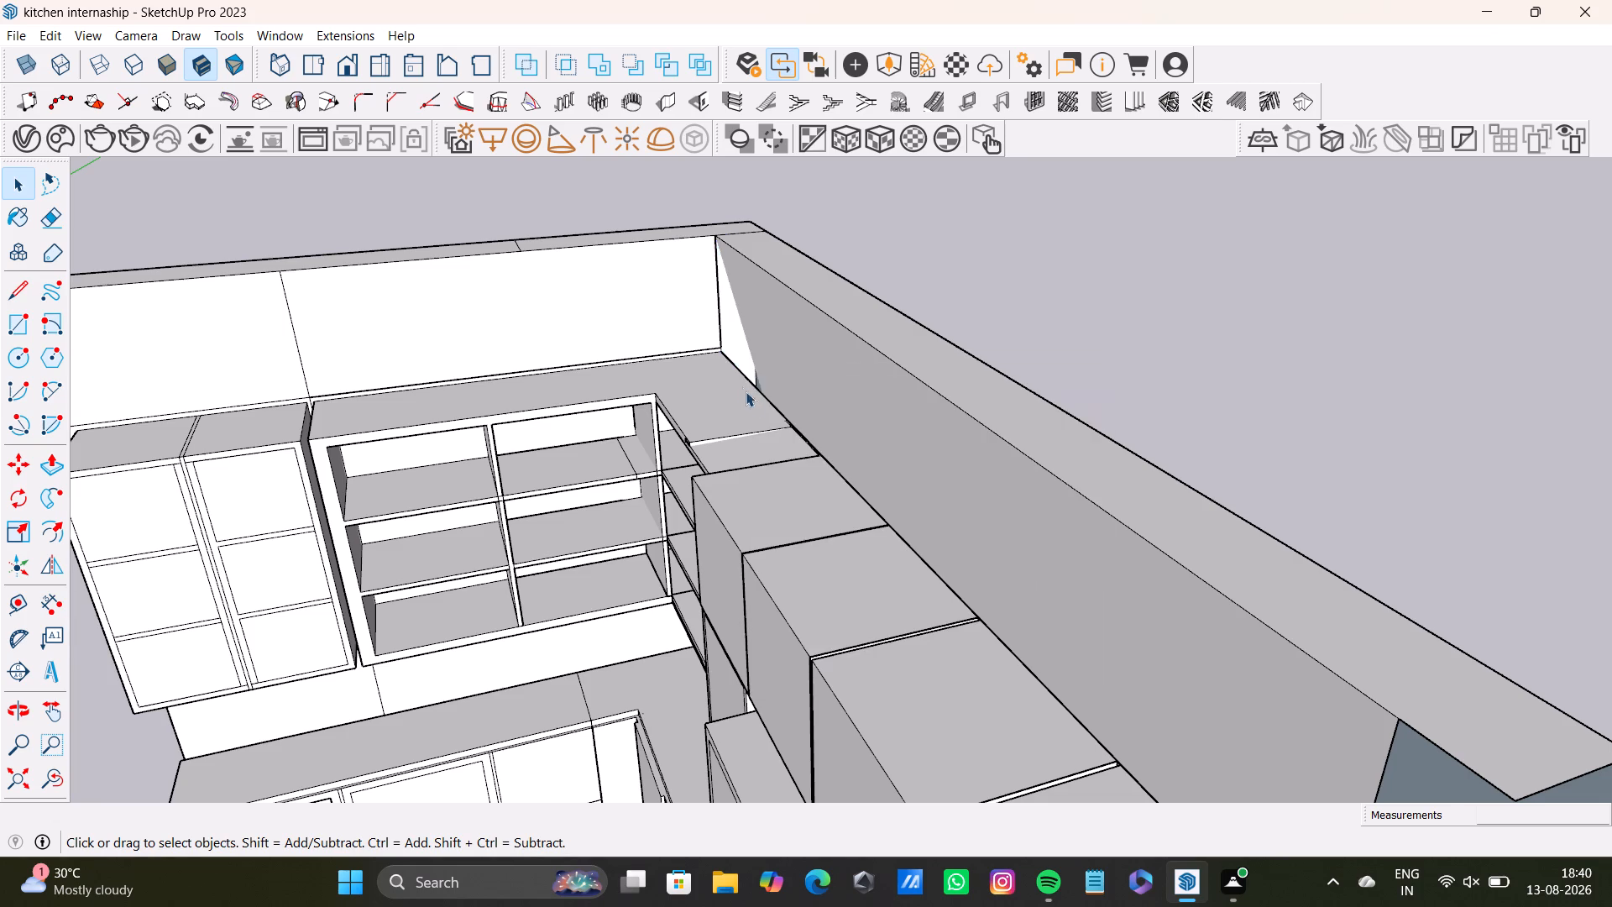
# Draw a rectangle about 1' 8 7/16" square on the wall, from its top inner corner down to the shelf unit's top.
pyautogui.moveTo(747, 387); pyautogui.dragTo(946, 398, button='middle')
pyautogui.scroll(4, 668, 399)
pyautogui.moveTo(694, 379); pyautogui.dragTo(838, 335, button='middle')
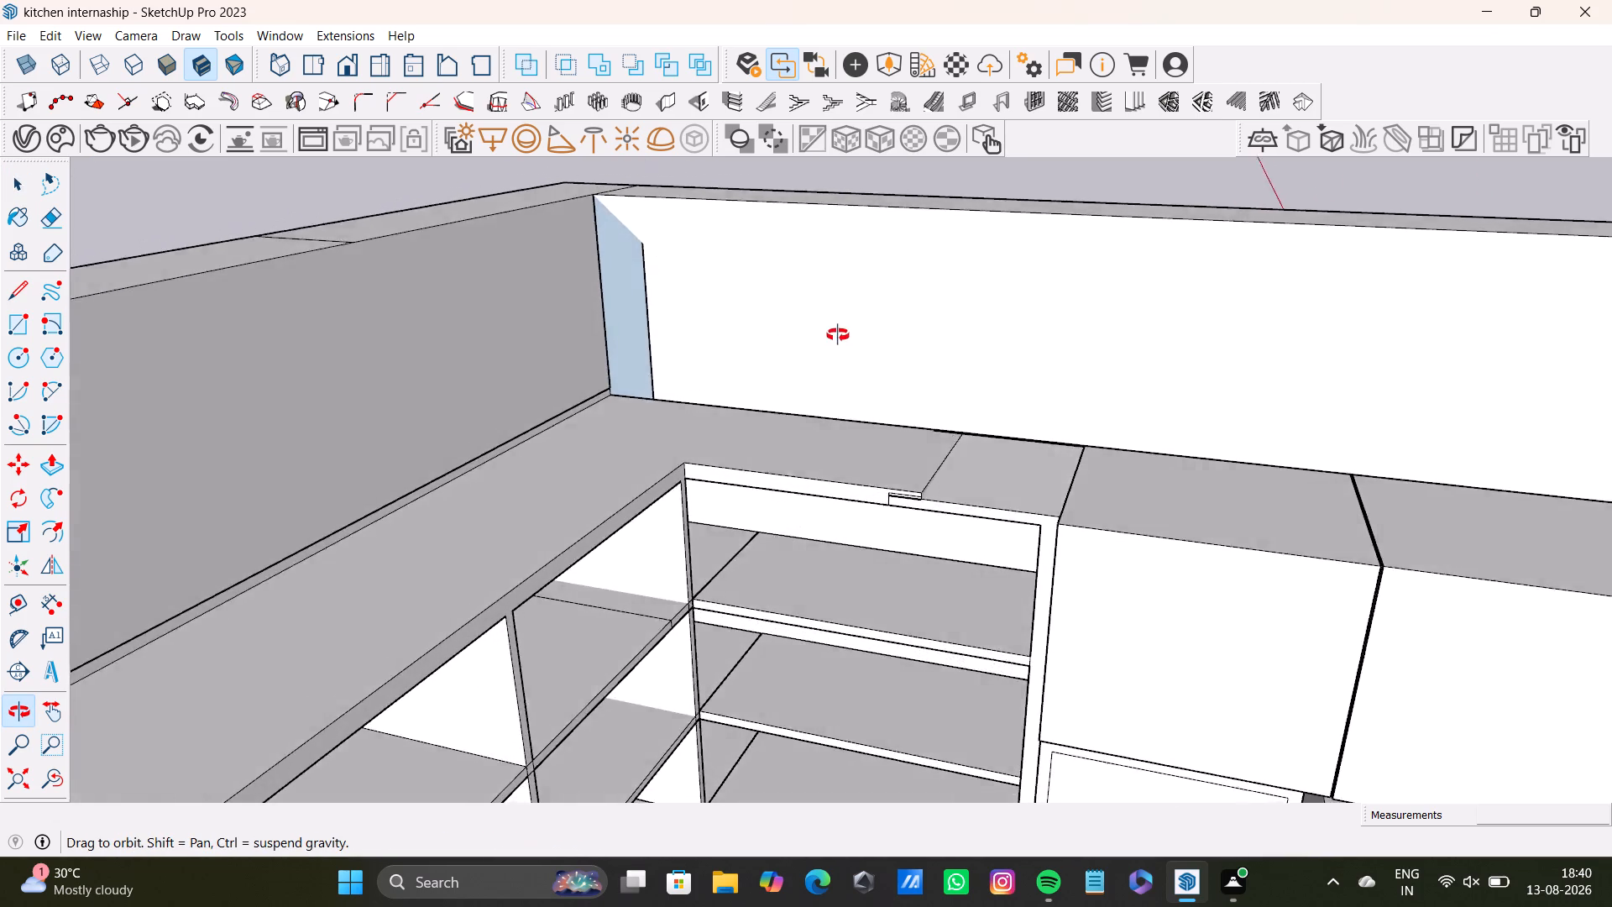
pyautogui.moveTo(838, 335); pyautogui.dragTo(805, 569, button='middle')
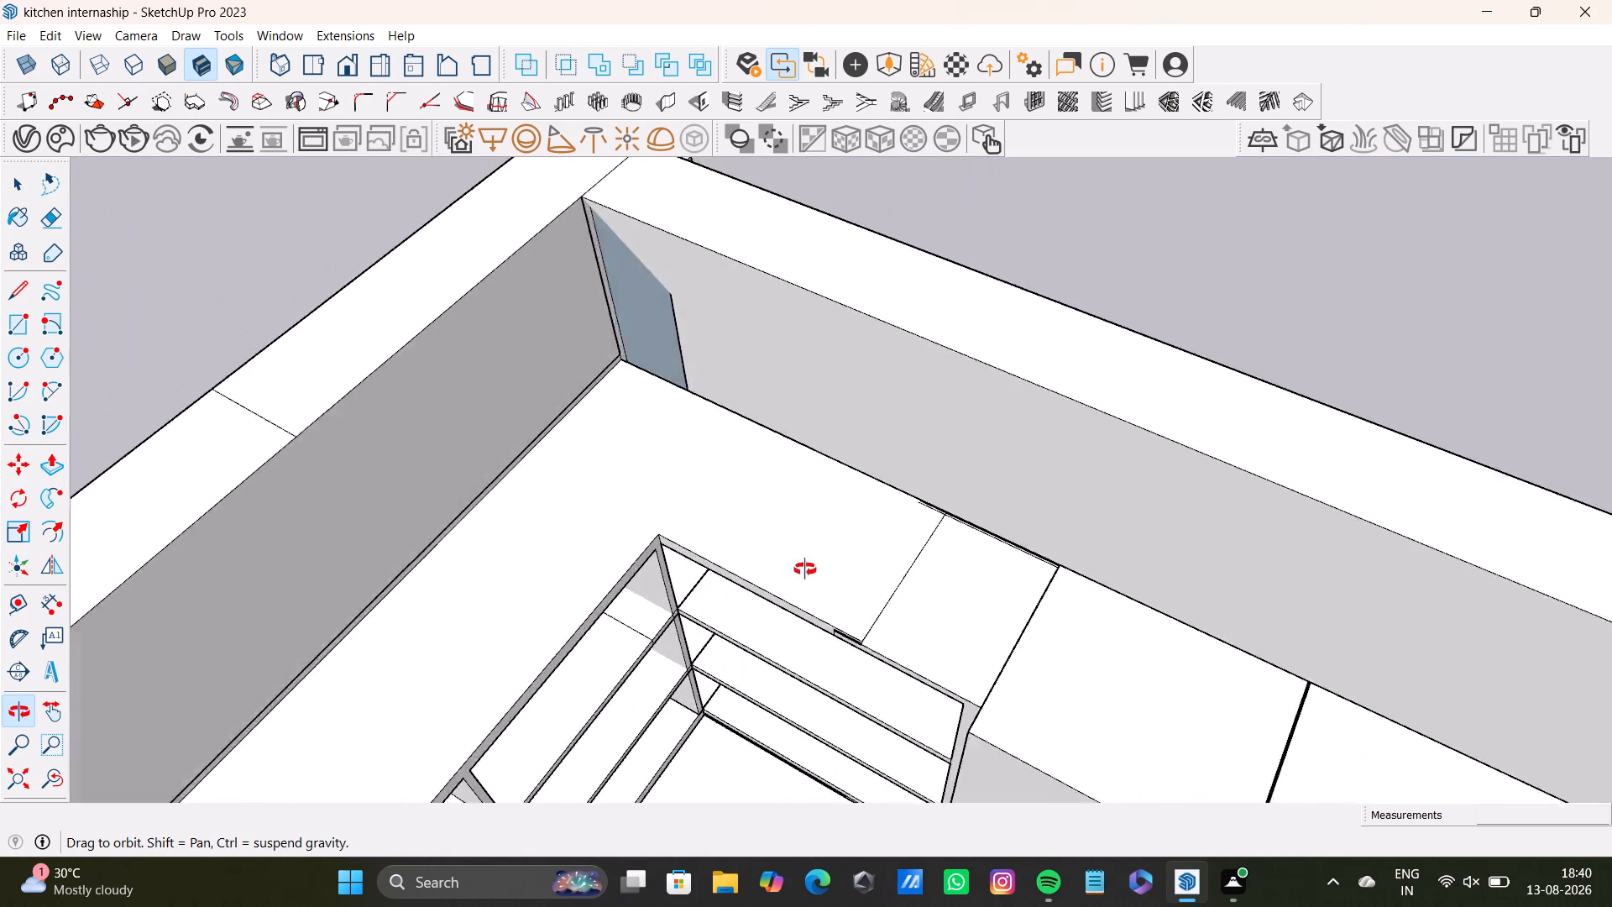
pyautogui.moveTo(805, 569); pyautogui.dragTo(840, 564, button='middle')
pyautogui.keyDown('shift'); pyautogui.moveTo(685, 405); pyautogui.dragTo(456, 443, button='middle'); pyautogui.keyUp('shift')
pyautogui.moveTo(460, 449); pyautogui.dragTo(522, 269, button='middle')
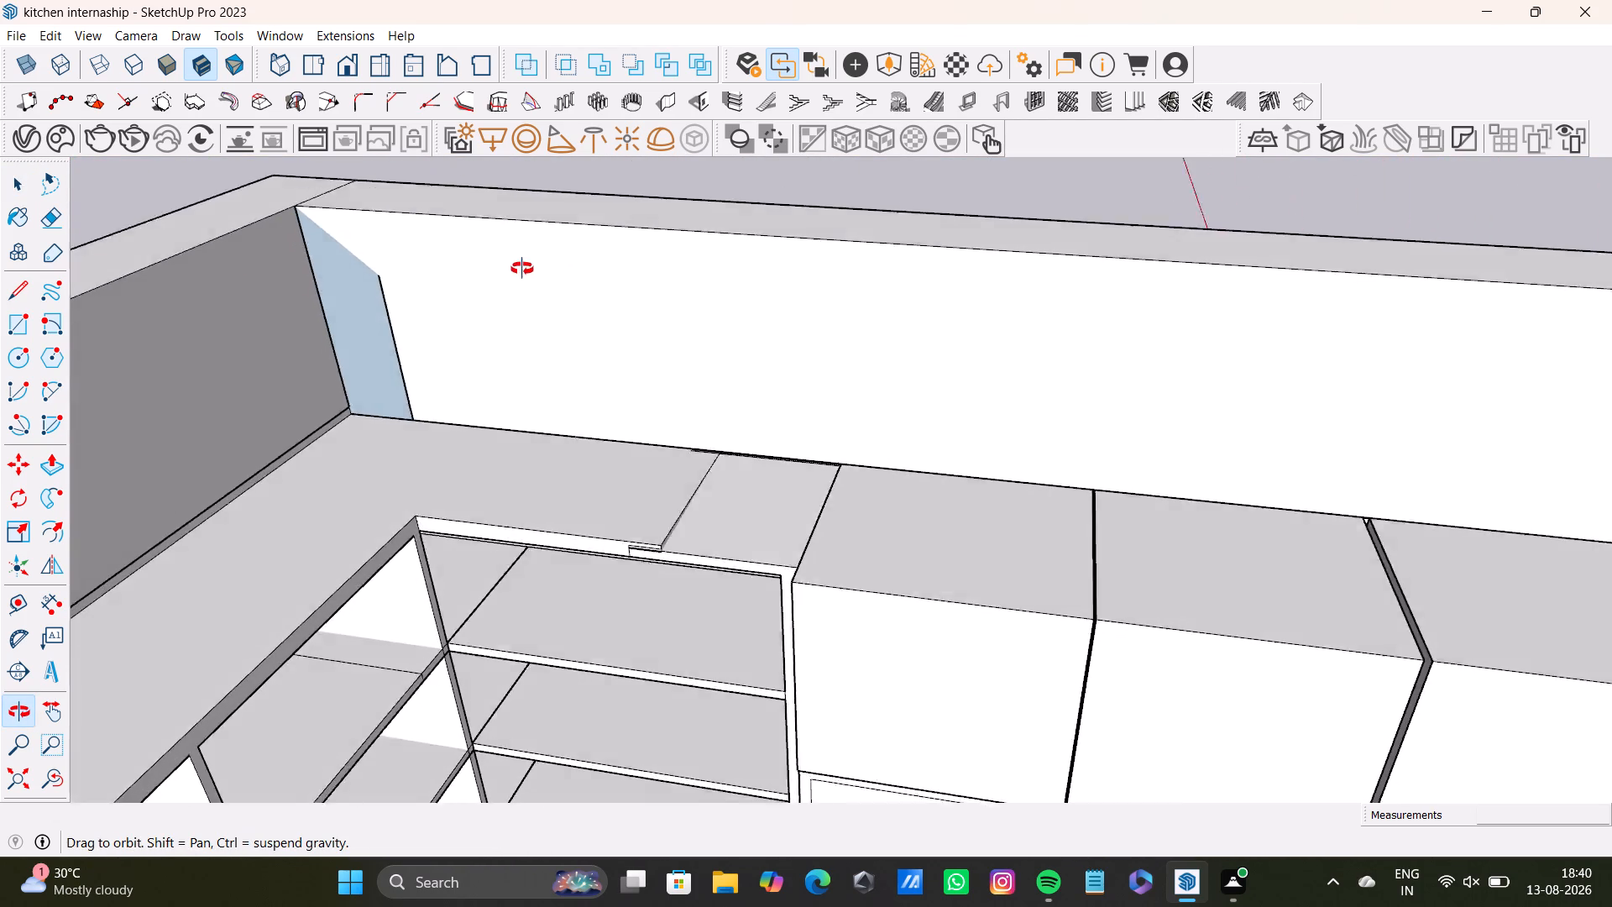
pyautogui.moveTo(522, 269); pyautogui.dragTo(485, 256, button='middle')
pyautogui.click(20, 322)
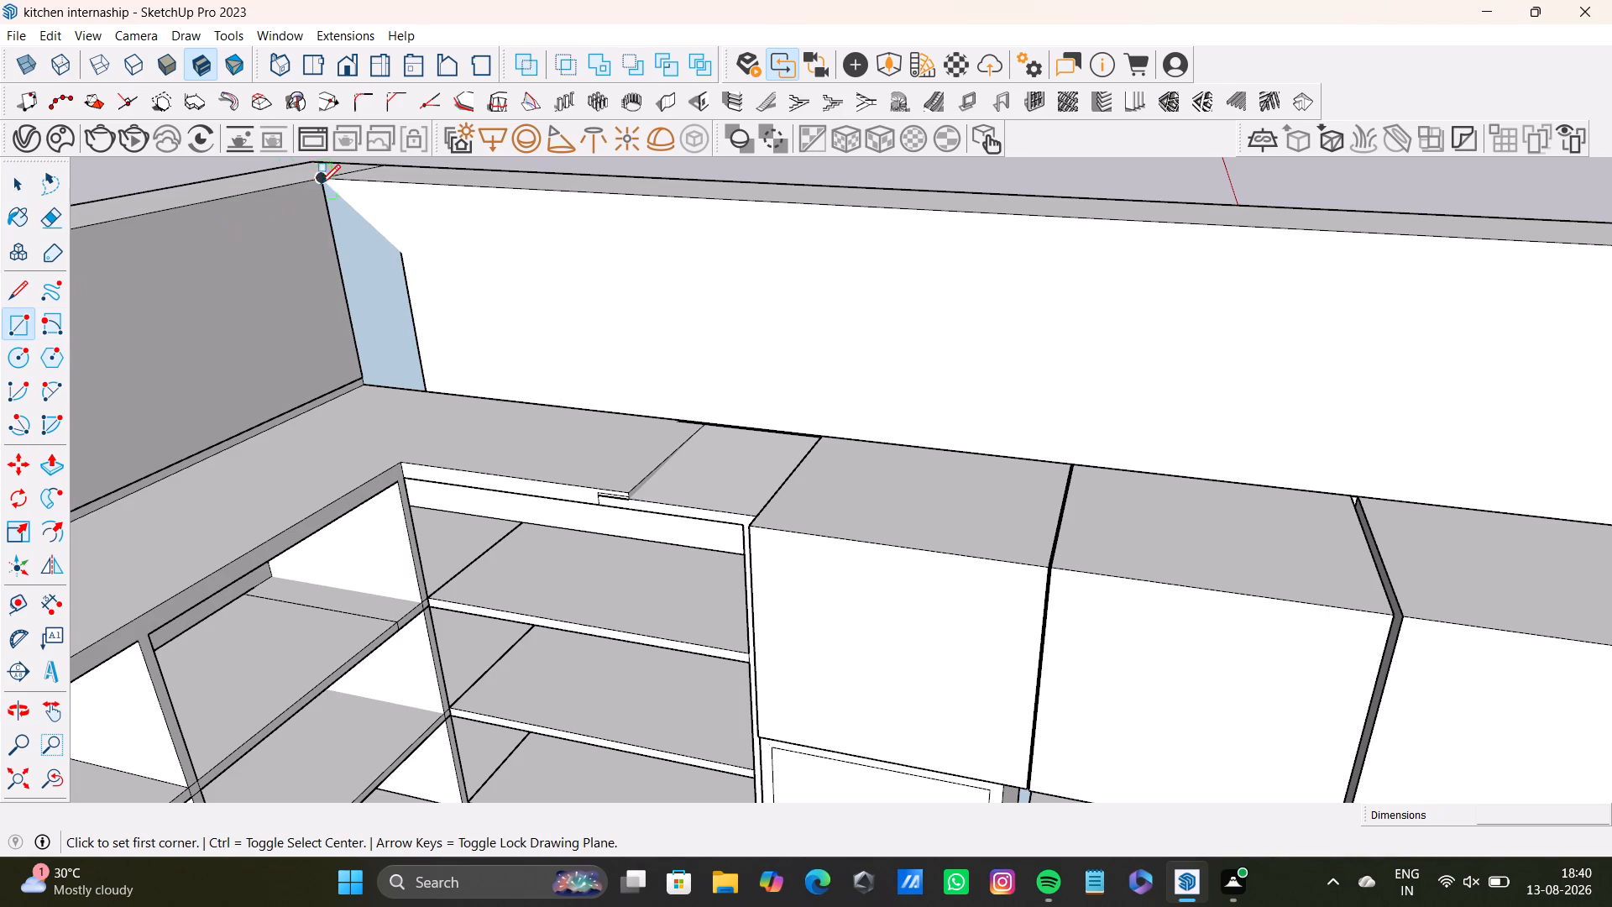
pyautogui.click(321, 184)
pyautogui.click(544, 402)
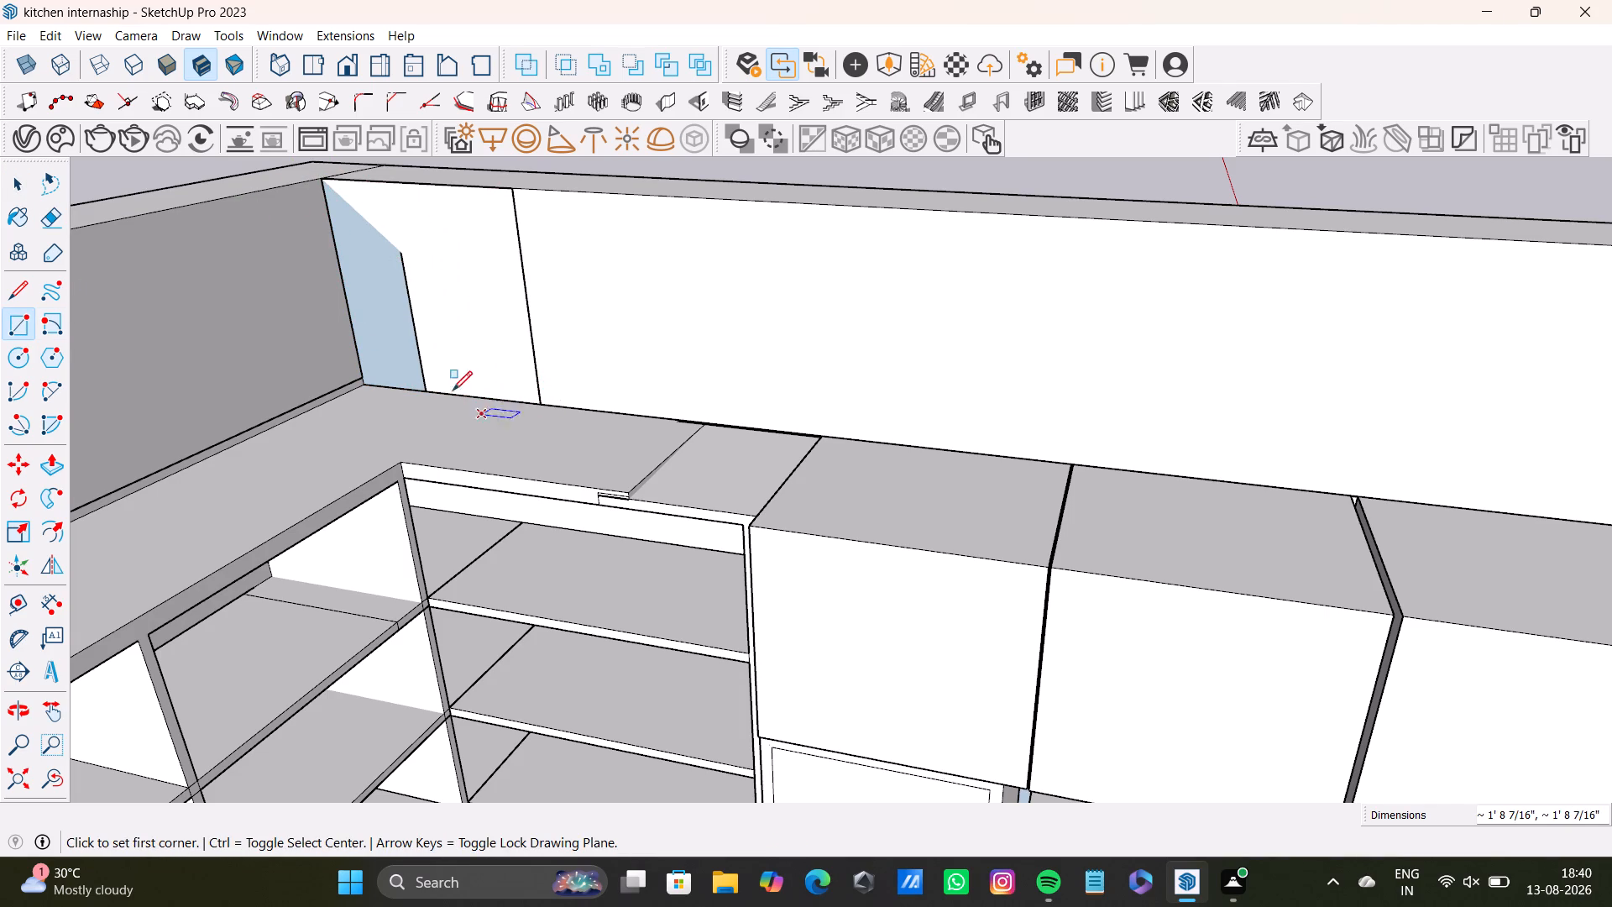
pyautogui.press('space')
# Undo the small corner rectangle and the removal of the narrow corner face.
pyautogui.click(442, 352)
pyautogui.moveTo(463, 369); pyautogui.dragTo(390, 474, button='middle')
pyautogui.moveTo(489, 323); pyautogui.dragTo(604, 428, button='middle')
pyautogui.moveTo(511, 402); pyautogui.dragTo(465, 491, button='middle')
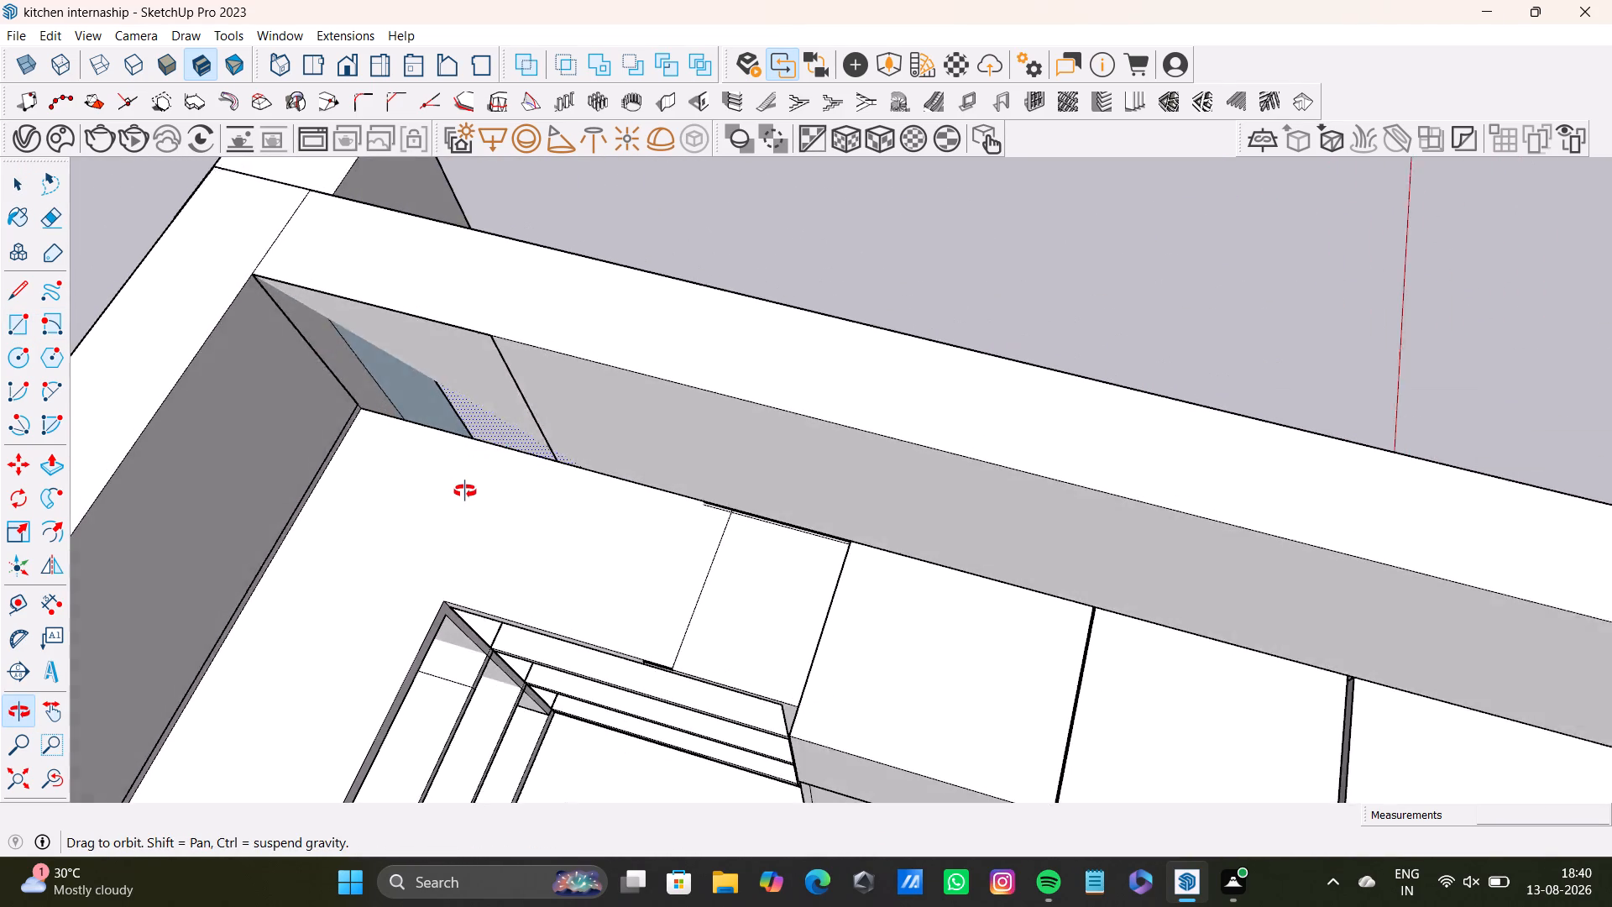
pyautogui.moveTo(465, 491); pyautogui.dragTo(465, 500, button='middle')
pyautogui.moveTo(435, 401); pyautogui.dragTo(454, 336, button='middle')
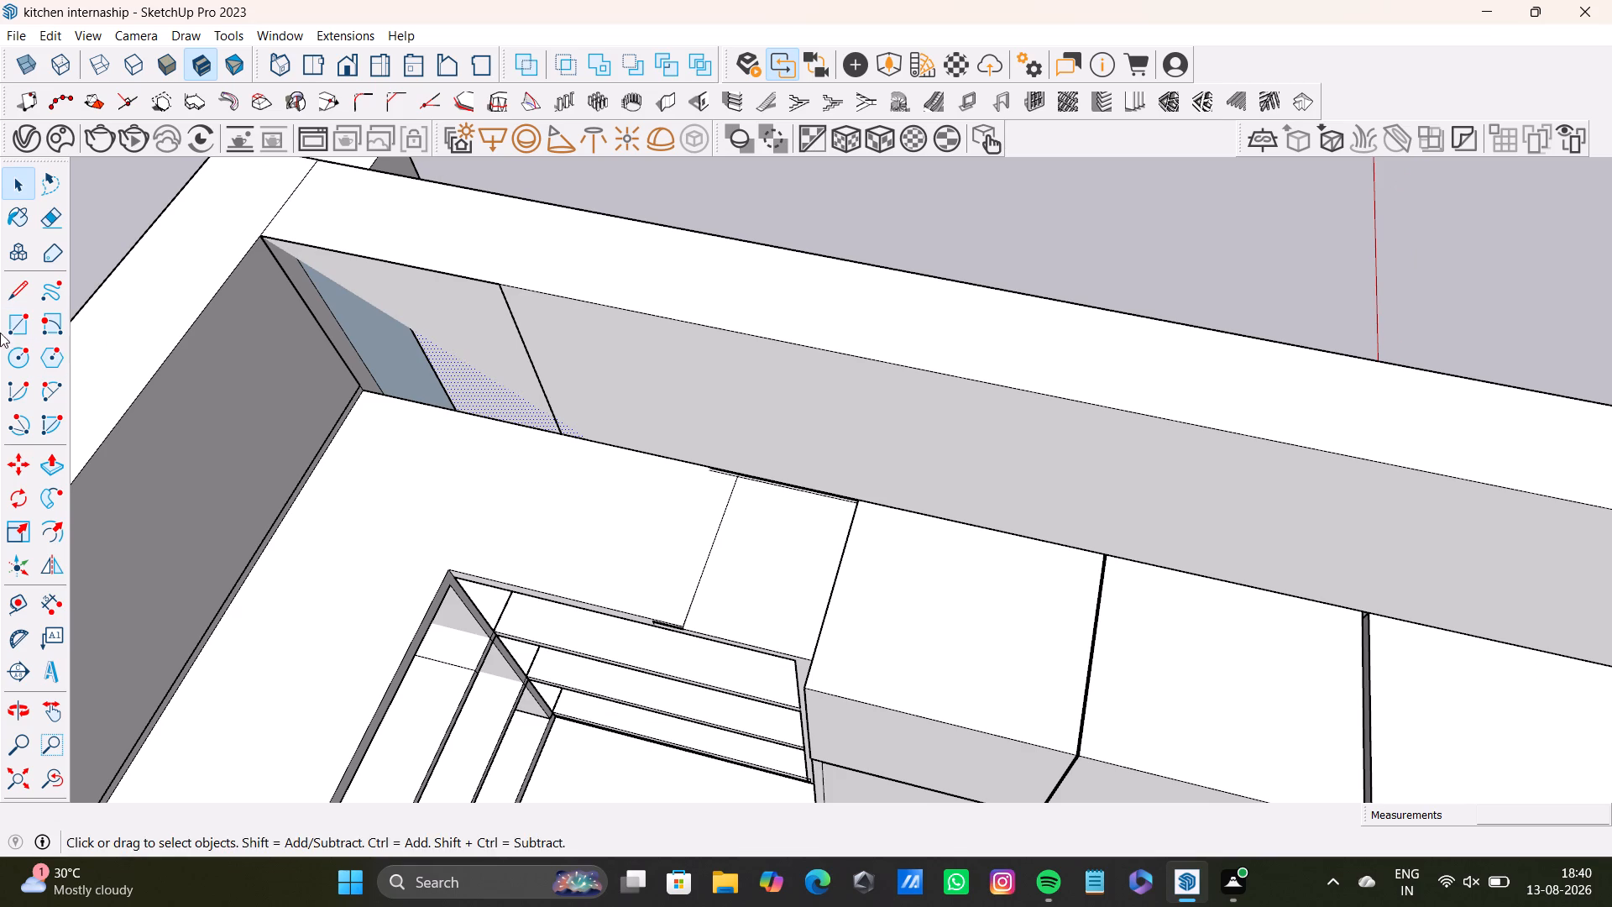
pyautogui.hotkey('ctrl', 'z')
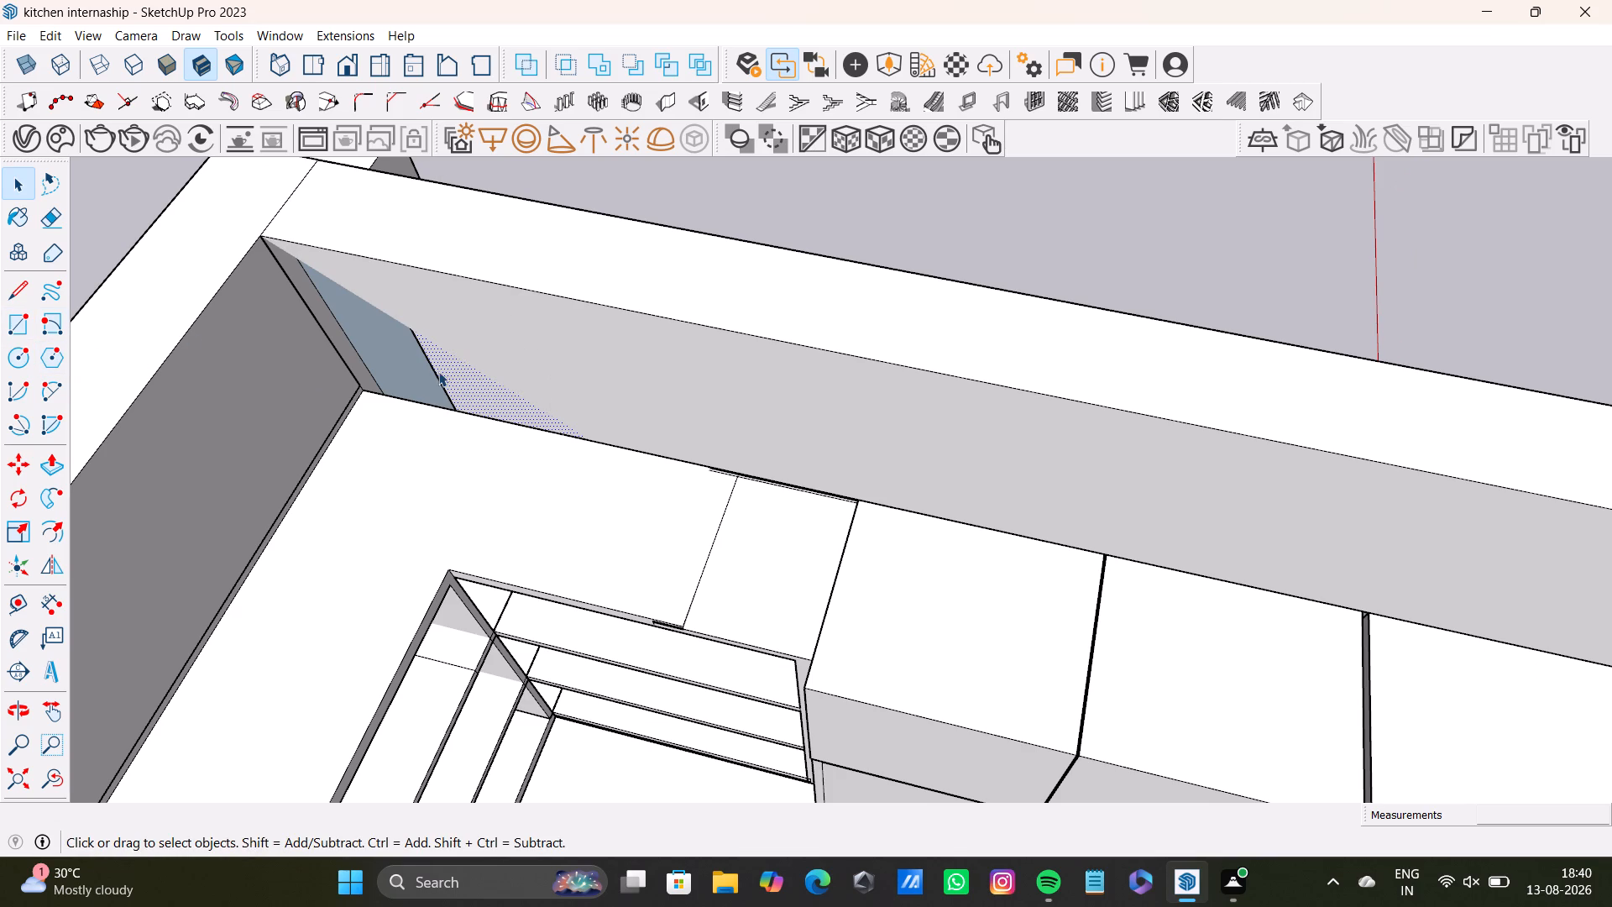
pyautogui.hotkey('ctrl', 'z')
# Draw a rectangle about 1' 11" wide and 1' 8" high over the blue corner area, from the wall's top inner corner to the shelf top.
pyautogui.moveTo(471, 393); pyautogui.dragTo(492, 275, button='middle')
pyautogui.click(505, 287)
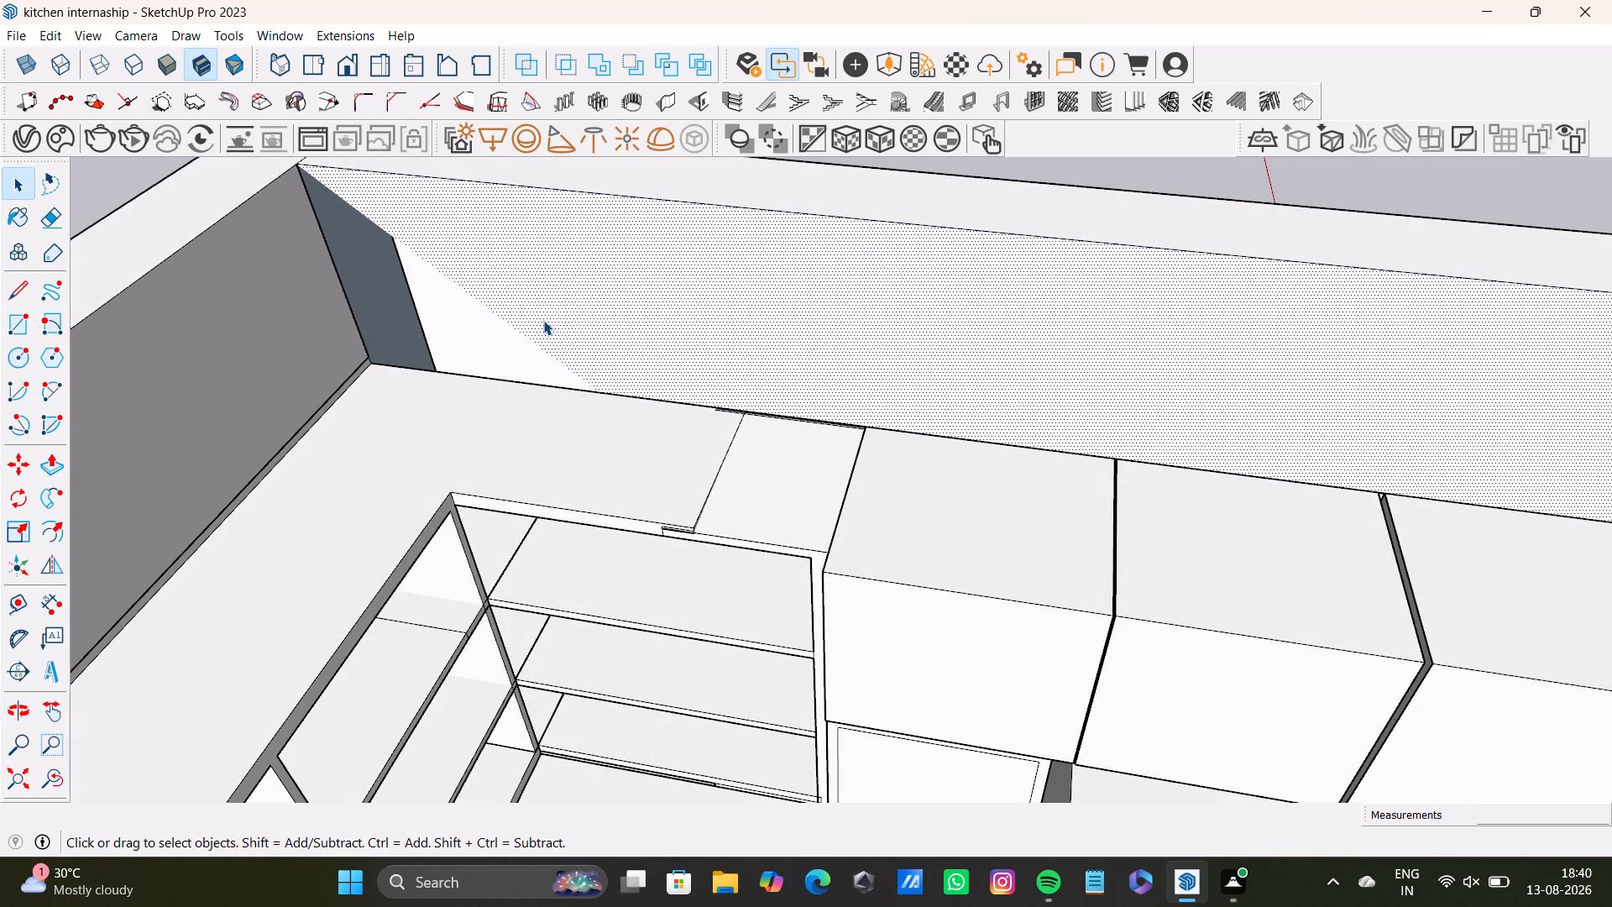
pyautogui.moveTo(652, 312); pyautogui.dragTo(462, 193, button='middle')
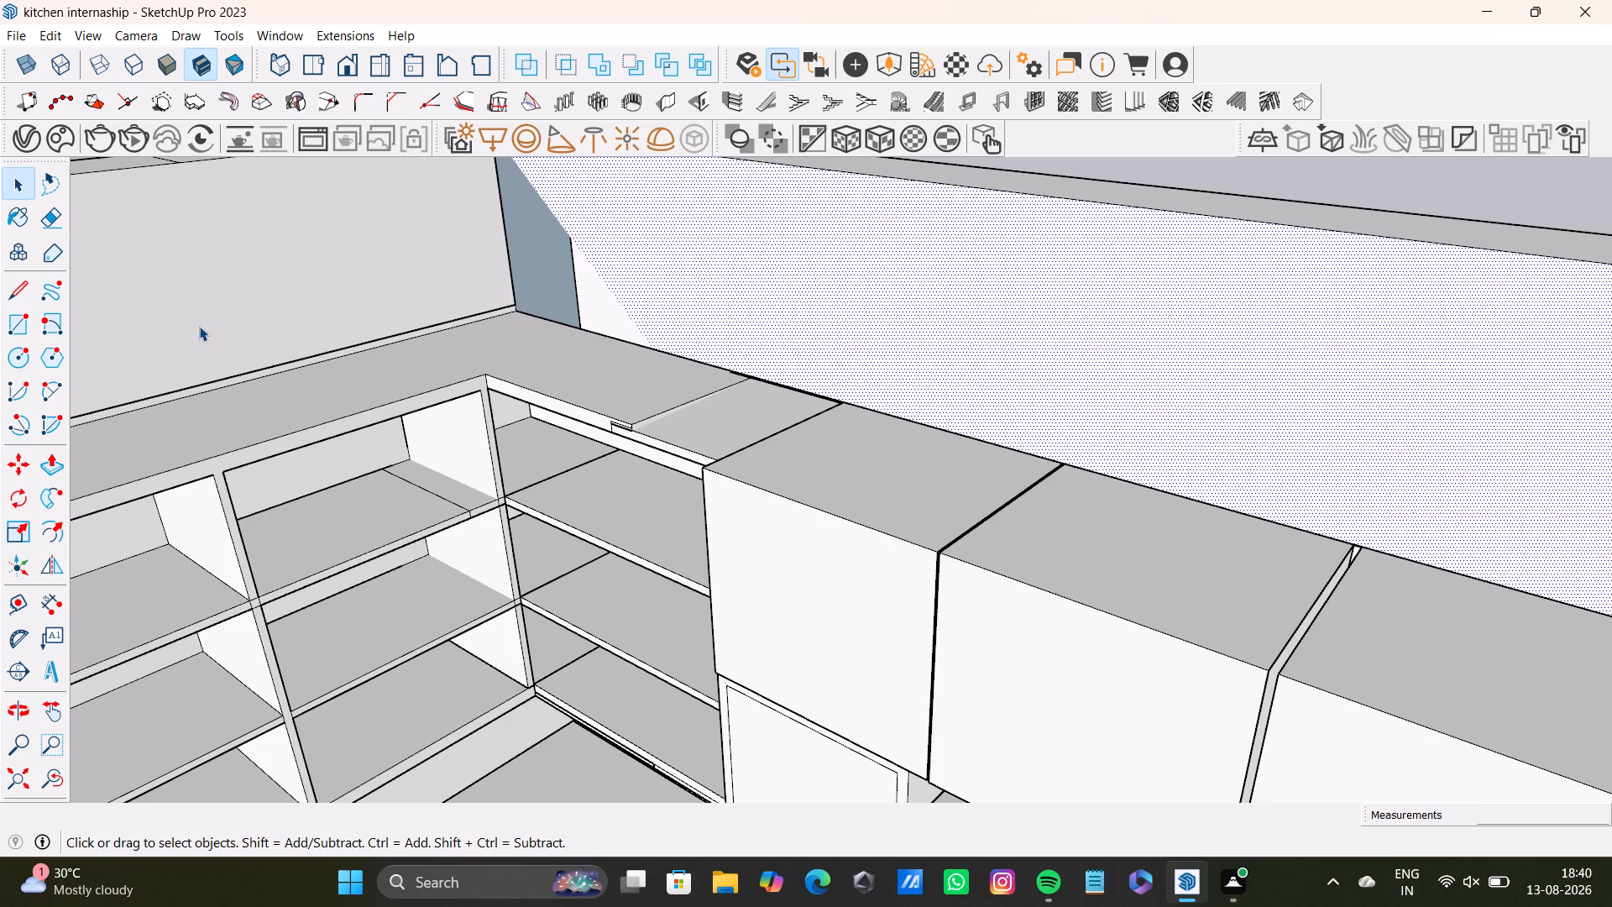
pyautogui.moveTo(322, 373); pyautogui.dragTo(475, 346, button='middle')
pyautogui.keyDown('shift'); pyautogui.moveTo(471, 326); pyautogui.dragTo(468, 438, button='middle'); pyautogui.keyUp('shift')
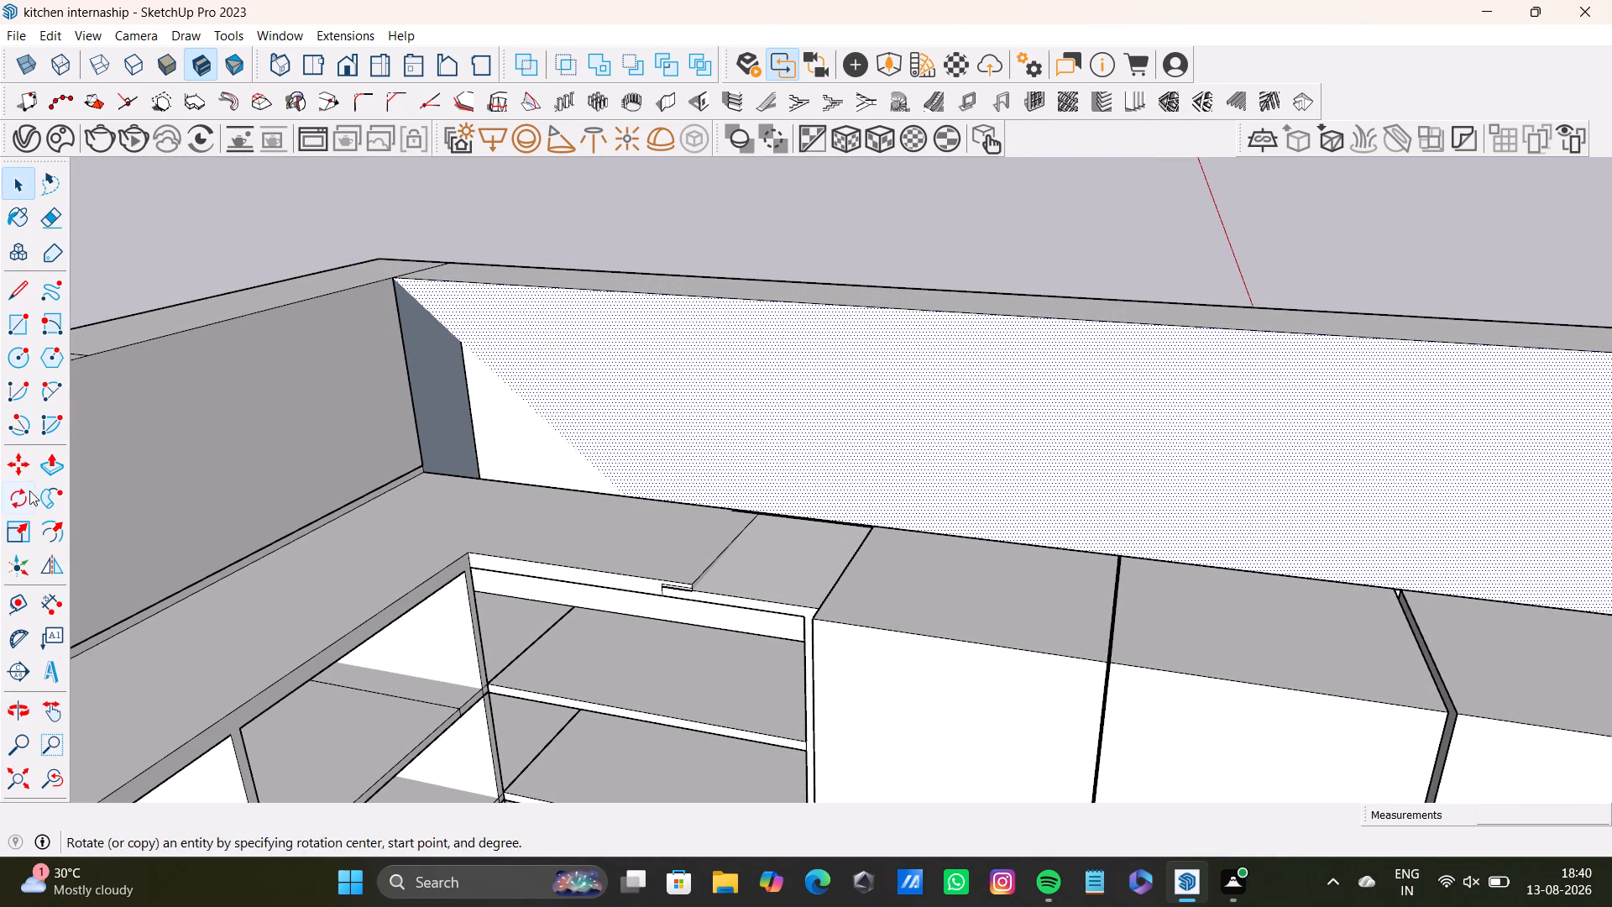
pyautogui.click(11, 322)
pyautogui.scroll(2, 353, 346)
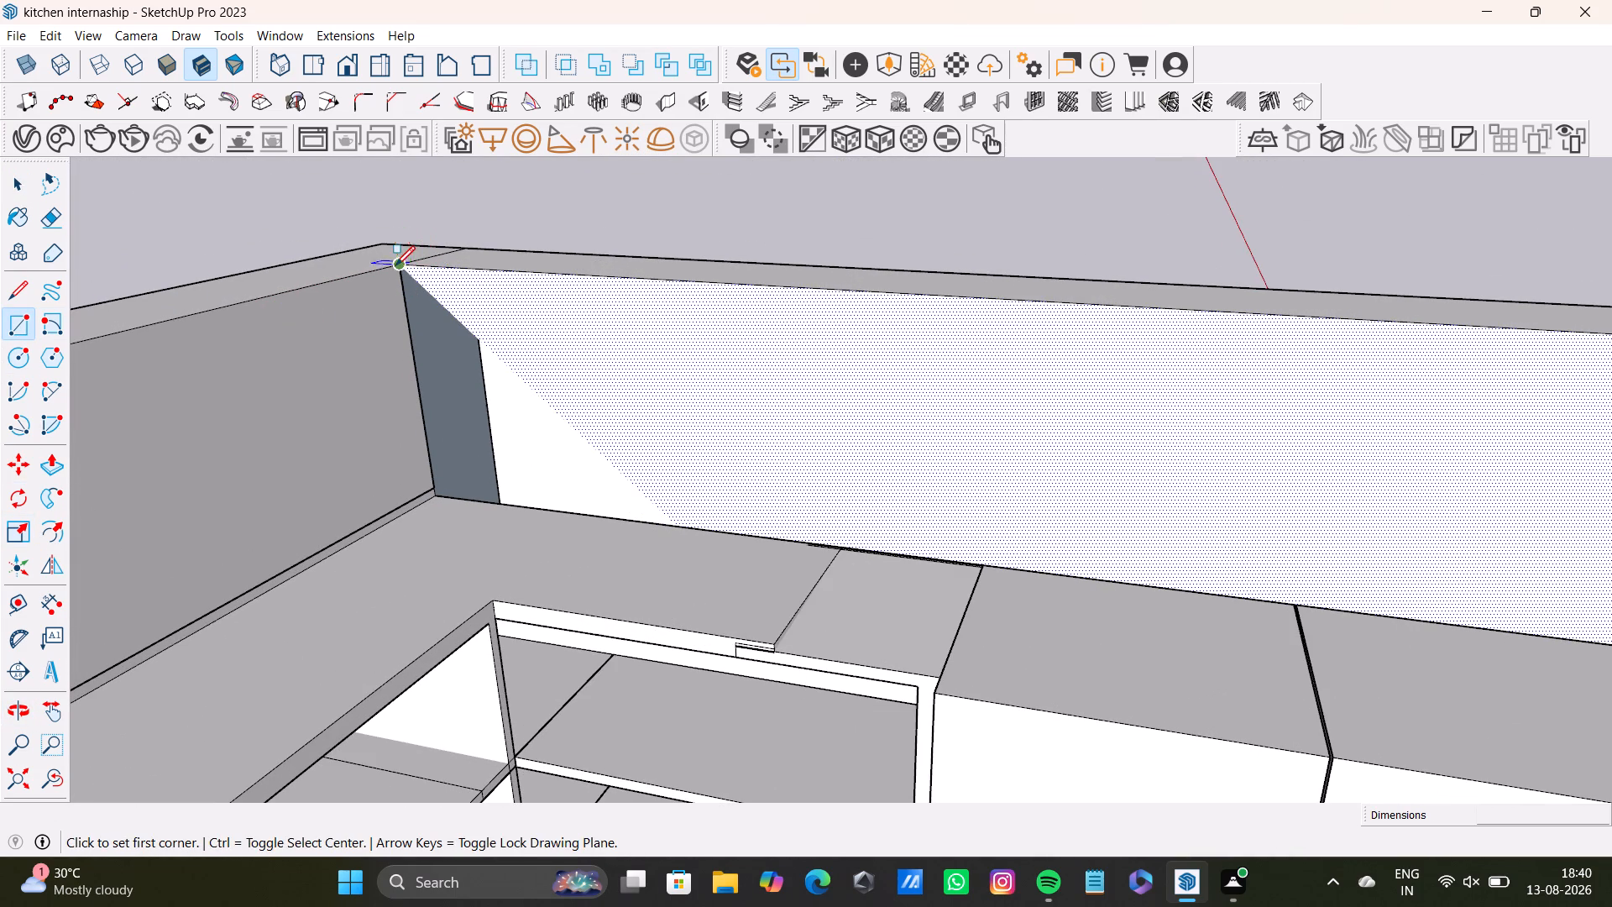
pyautogui.click(398, 268)
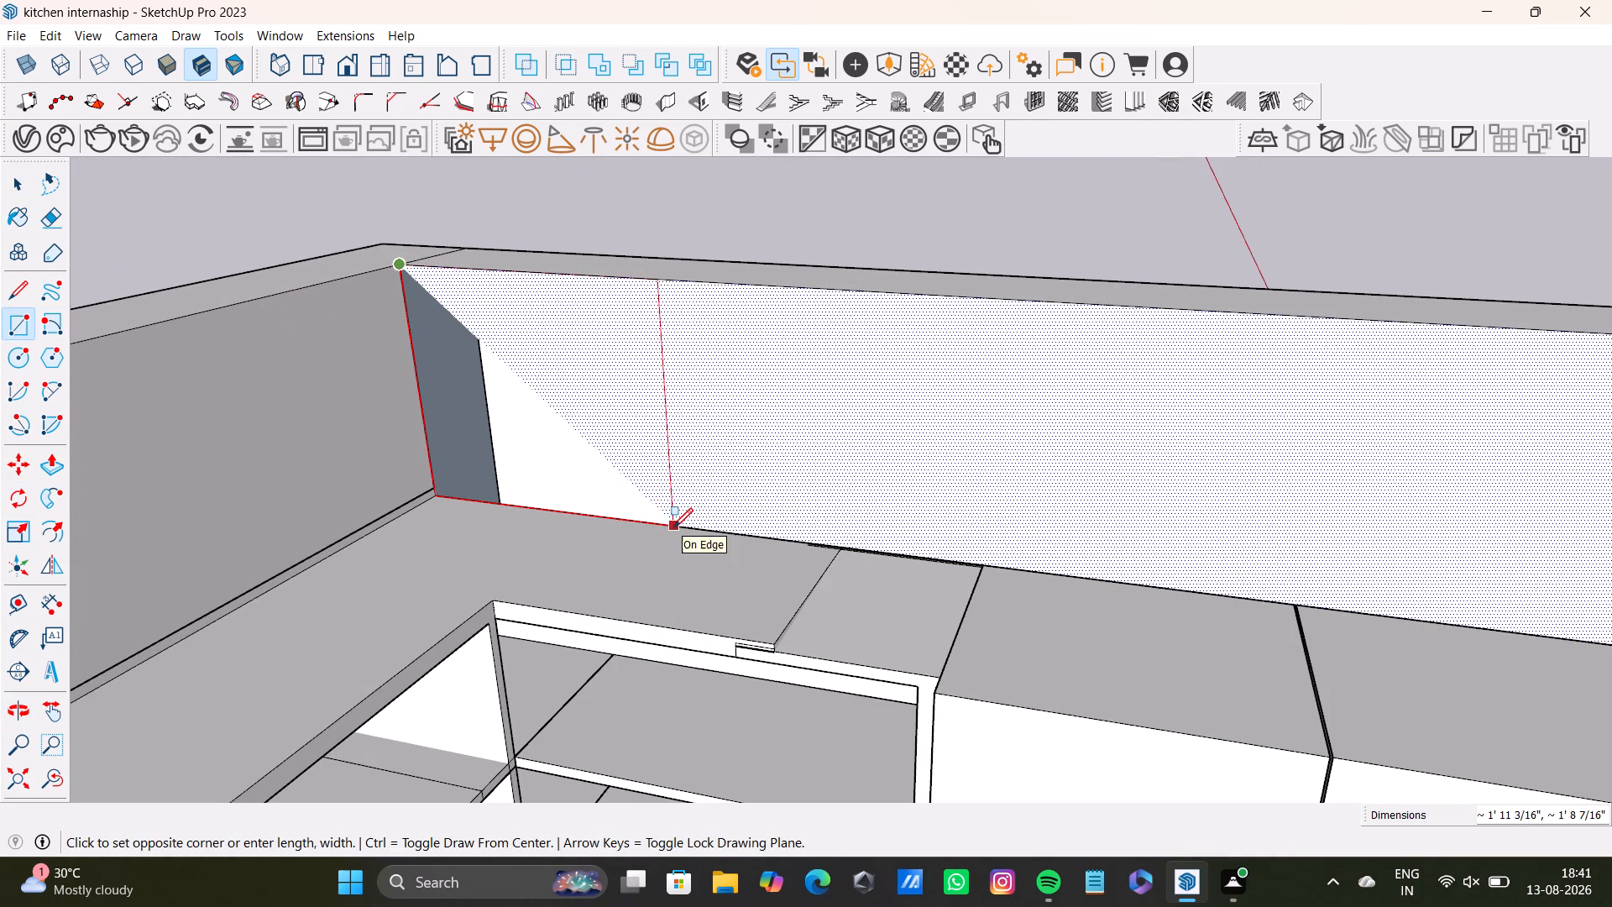
pyautogui.click(683, 527)
pyautogui.scroll(-4, 647, 512)
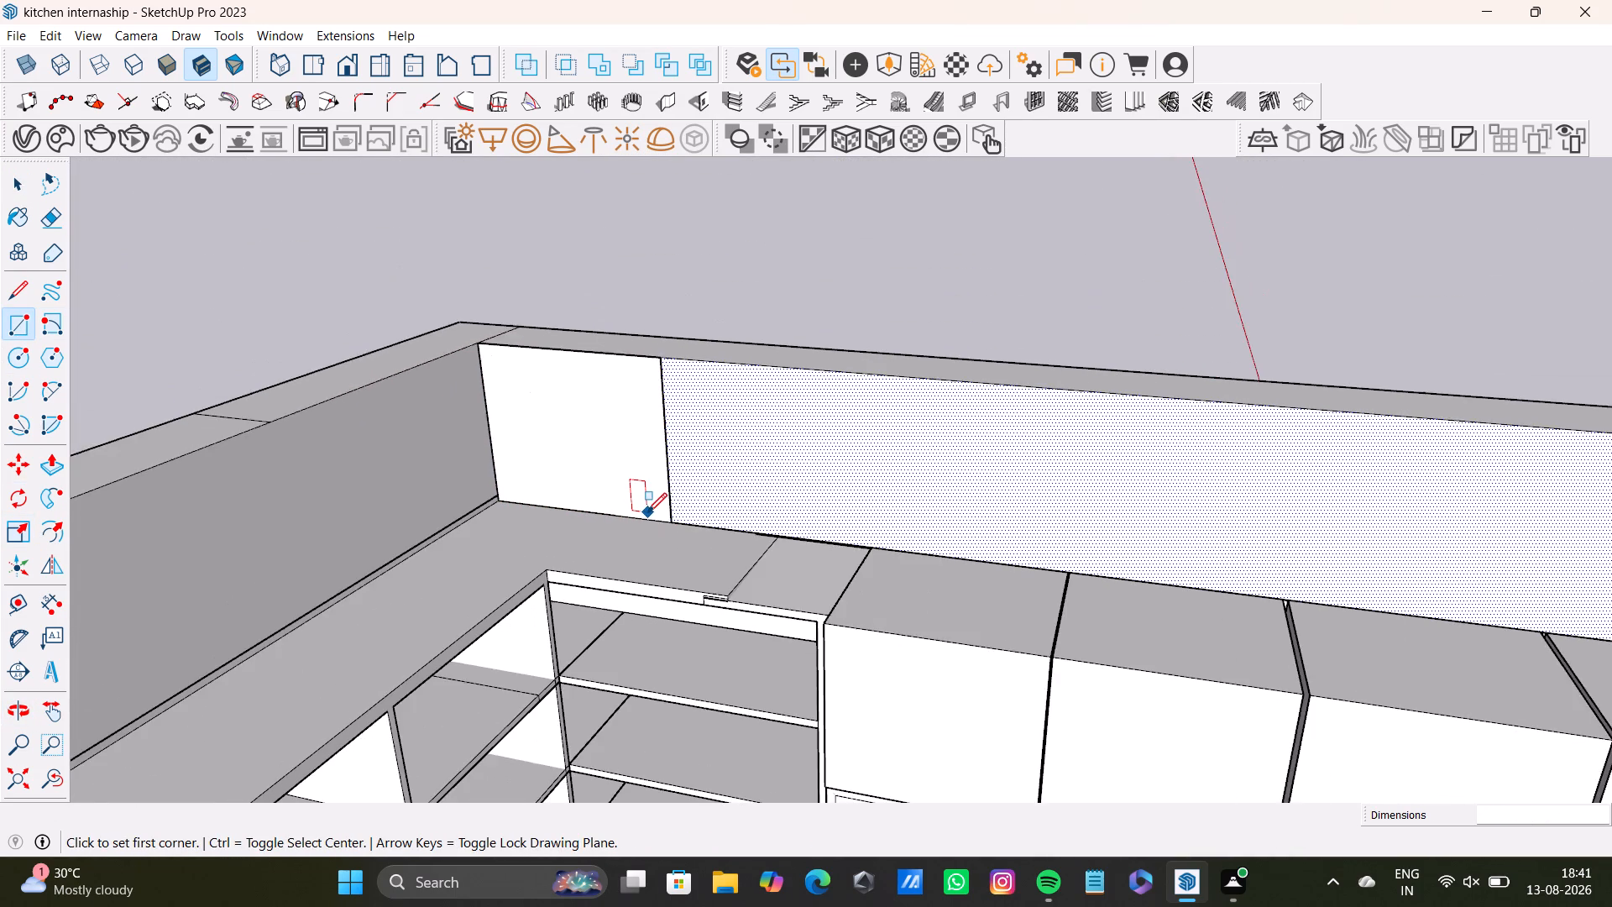
pyautogui.press('space')
pyautogui.scroll(-3, 647, 512)
pyautogui.click(395, 342)
pyautogui.press('space')
pyautogui.scroll(-4, 450, 508)
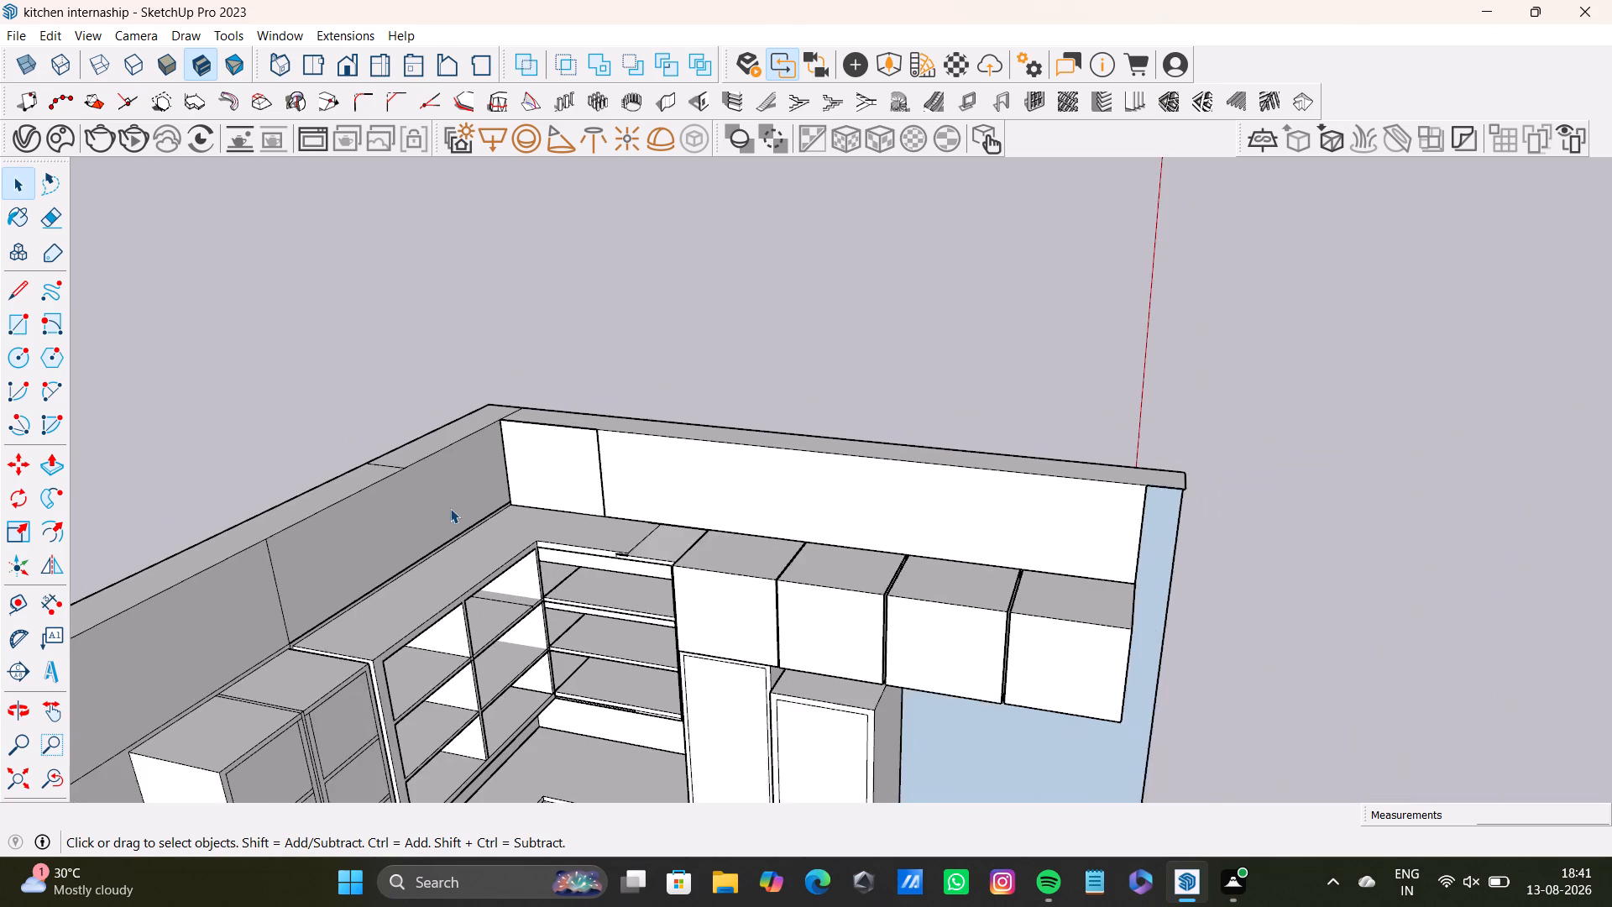
# Close the open end of the wall behind the upper cabinets with a vertical rectangle about 10' high, down to the floor corner.
pyautogui.scroll(-3, 450, 508)
pyautogui.keyDown('shift'); pyautogui.moveTo(474, 507); pyautogui.dragTo(243, 263, button='middle'); pyautogui.keyUp('shift')
pyautogui.moveTo(451, 390); pyautogui.dragTo(474, 527, button='middle')
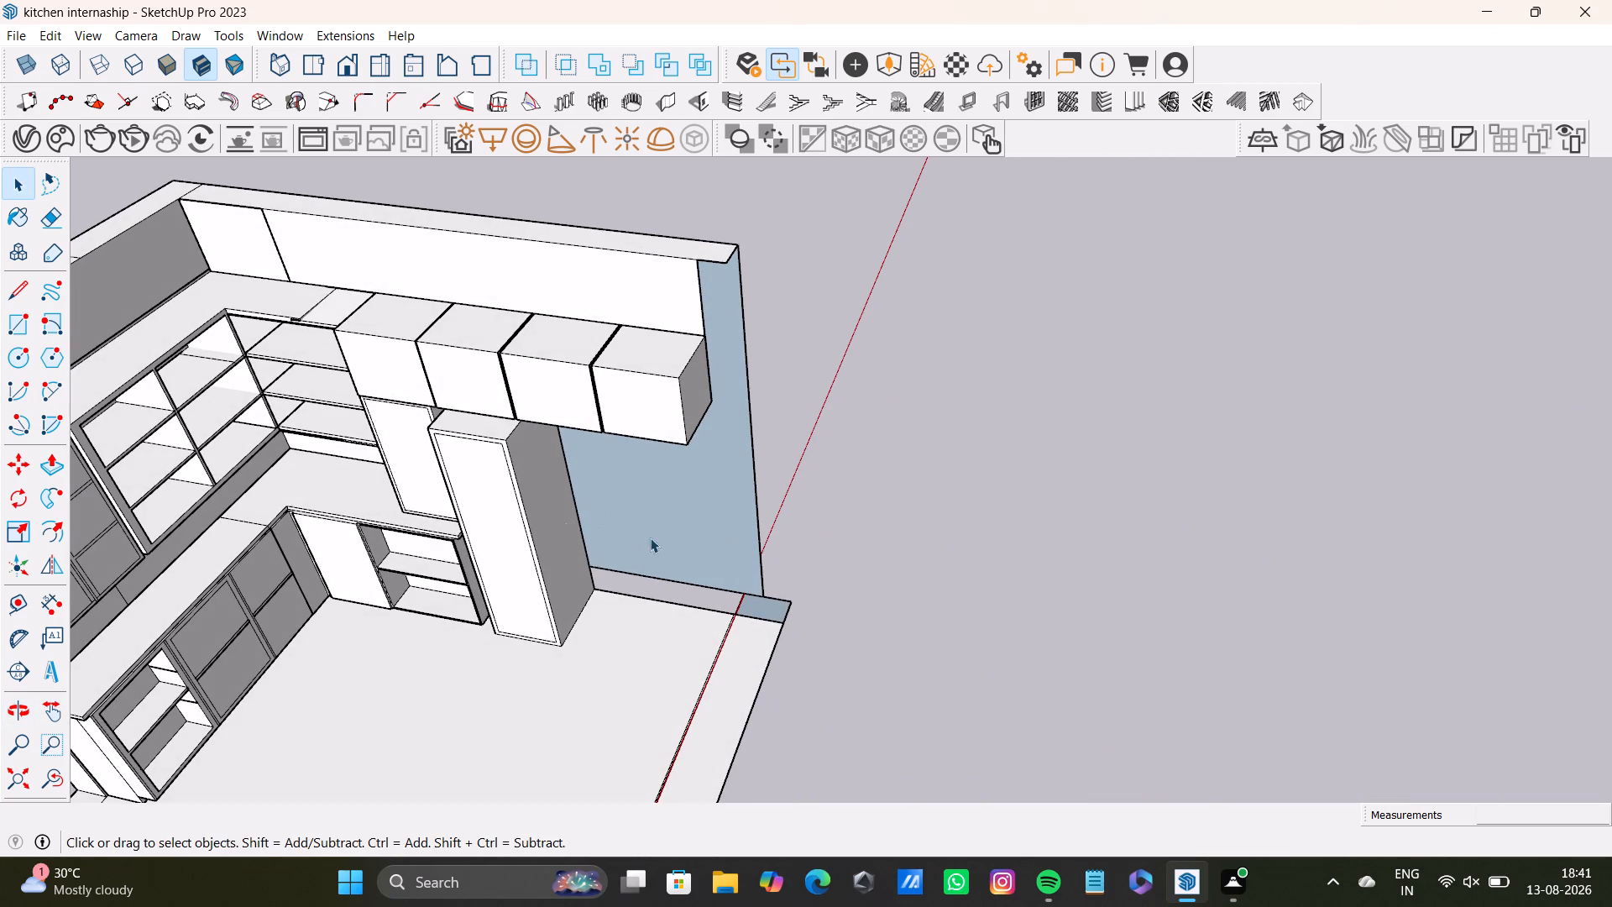
pyautogui.moveTo(666, 461); pyautogui.dragTo(430, 516, button='middle')
pyautogui.moveTo(474, 548); pyautogui.dragTo(467, 451, button='middle')
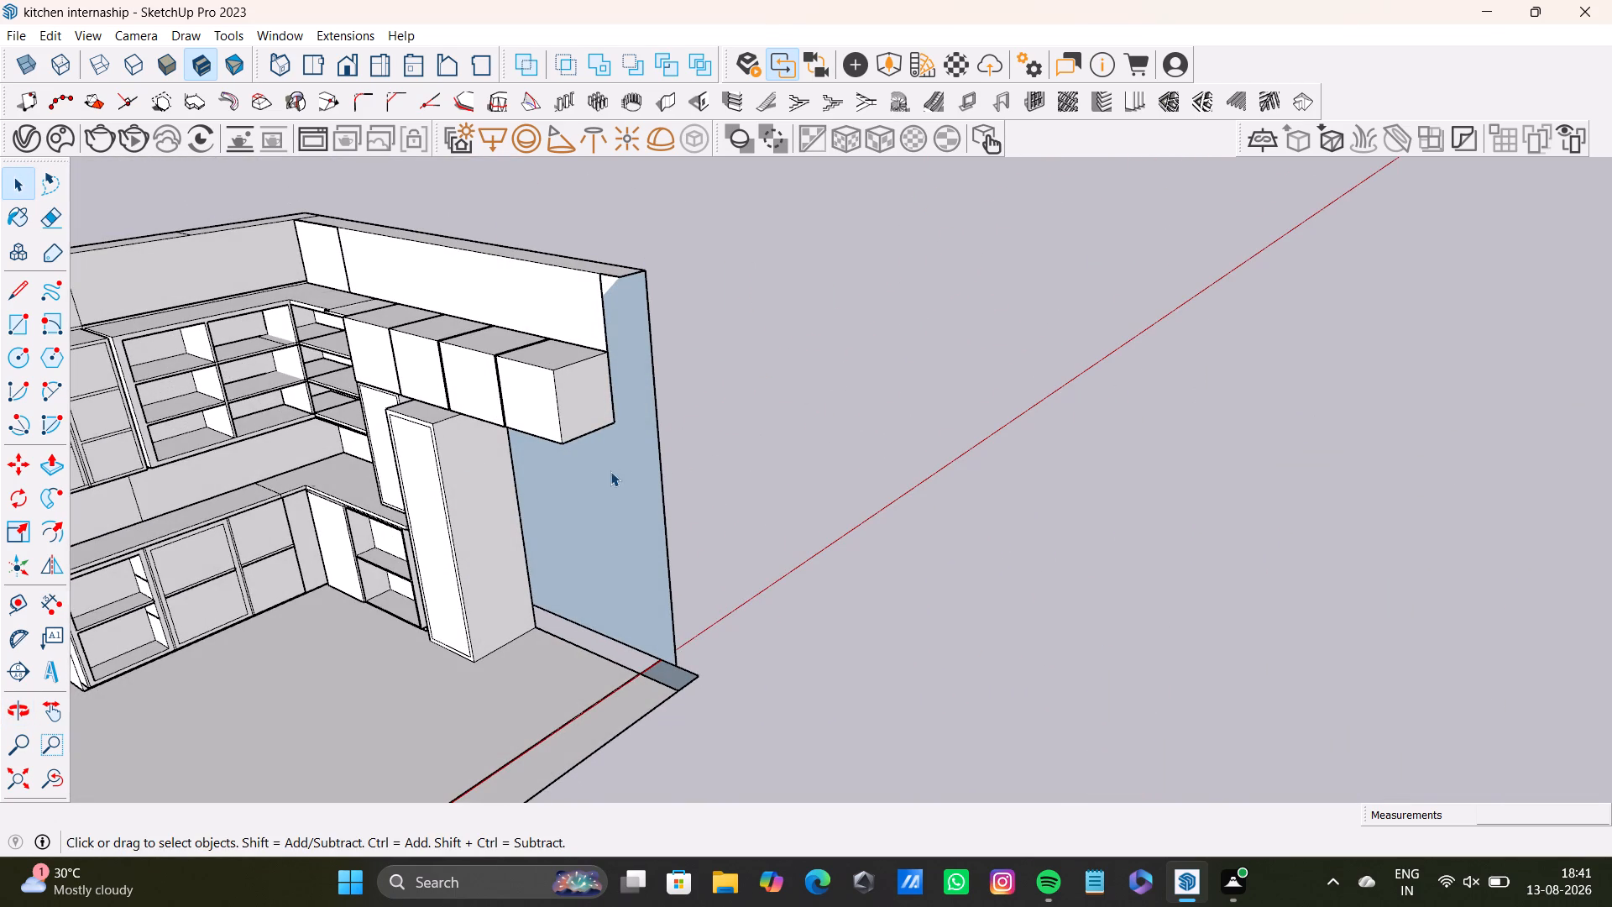
pyautogui.moveTo(612, 465); pyautogui.dragTo(600, 304, button='middle')
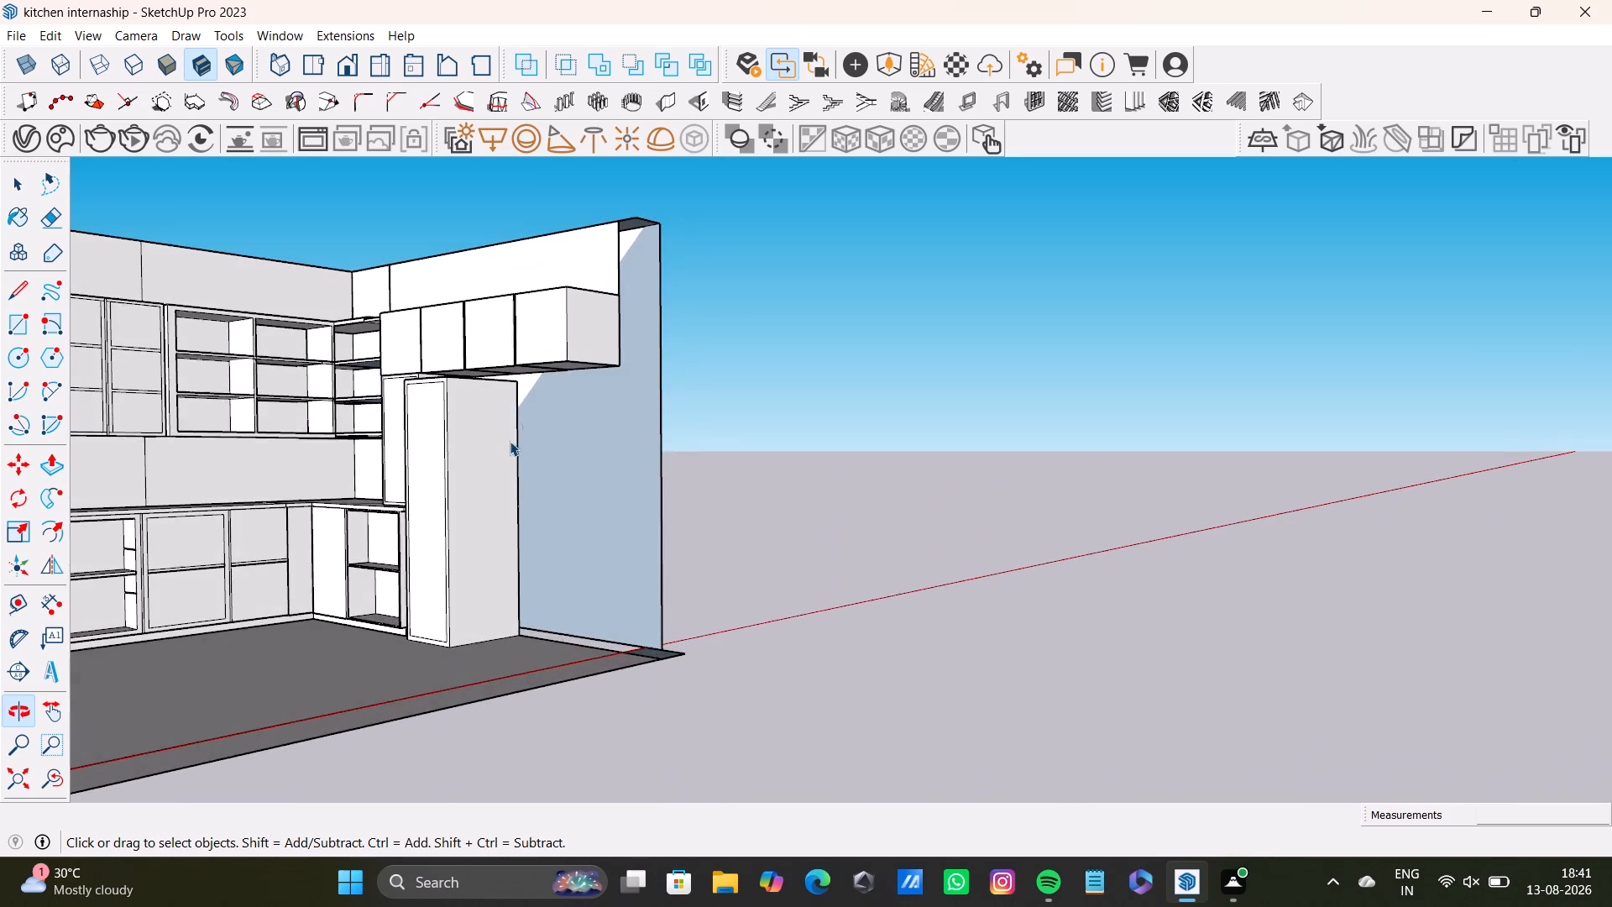
pyautogui.scroll(3, 509, 440)
pyautogui.moveTo(678, 311); pyautogui.dragTo(450, 426, button='middle')
pyautogui.scroll(1, 579, 257)
pyautogui.moveTo(579, 257); pyautogui.dragTo(795, 367, button='middle')
pyautogui.moveTo(840, 442); pyautogui.dragTo(457, 460, button='middle')
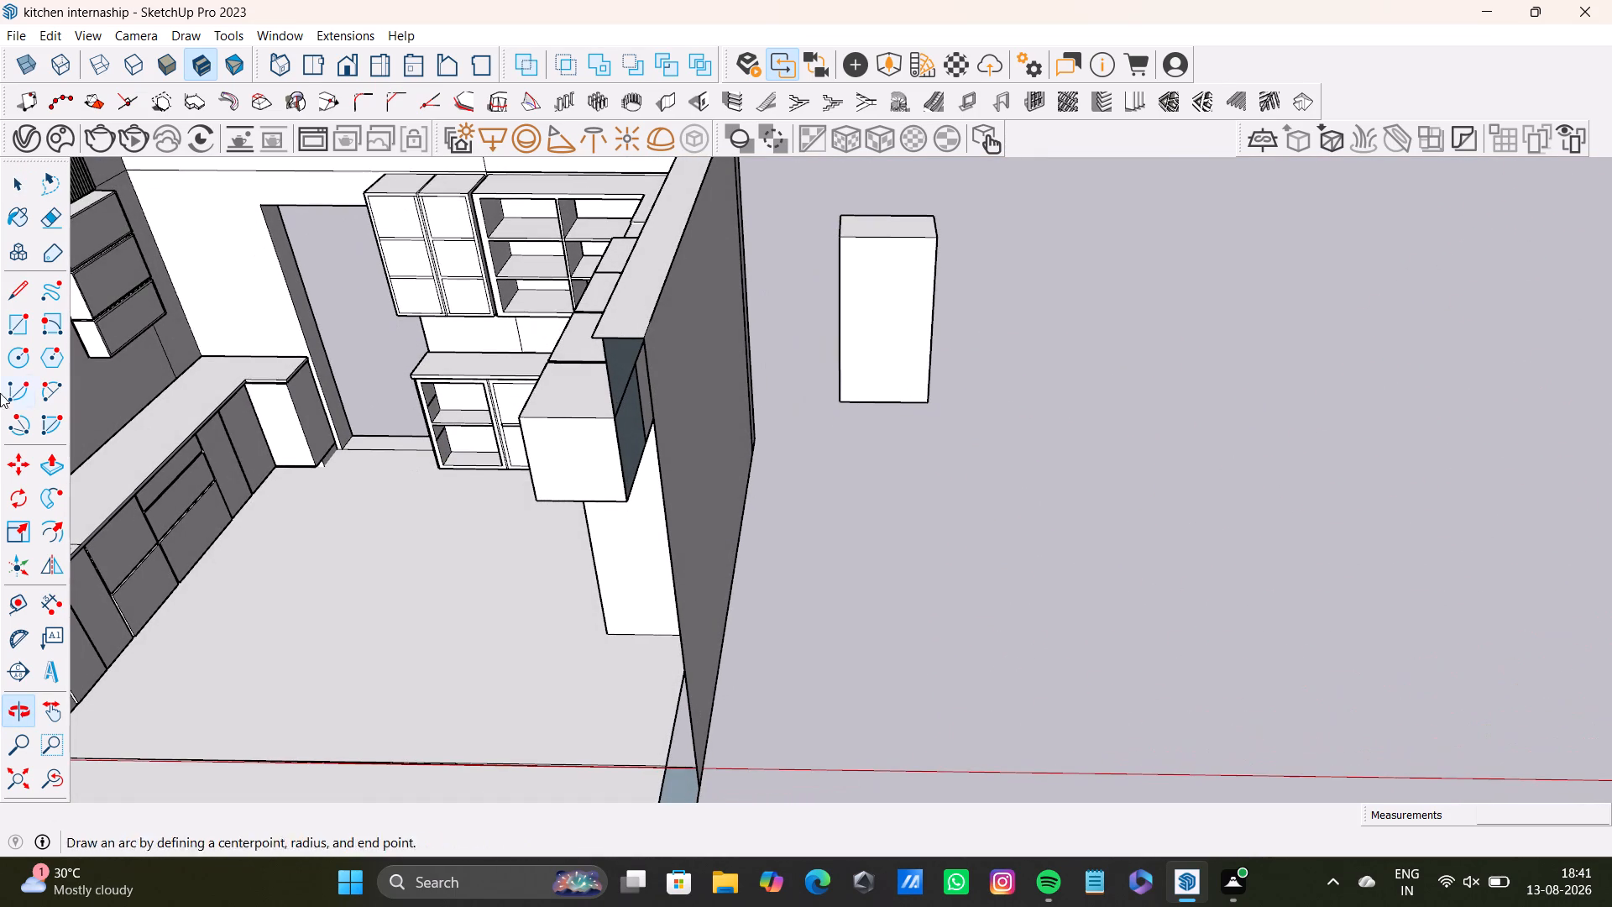
pyautogui.click(12, 322)
pyautogui.scroll(2, 631, 338)
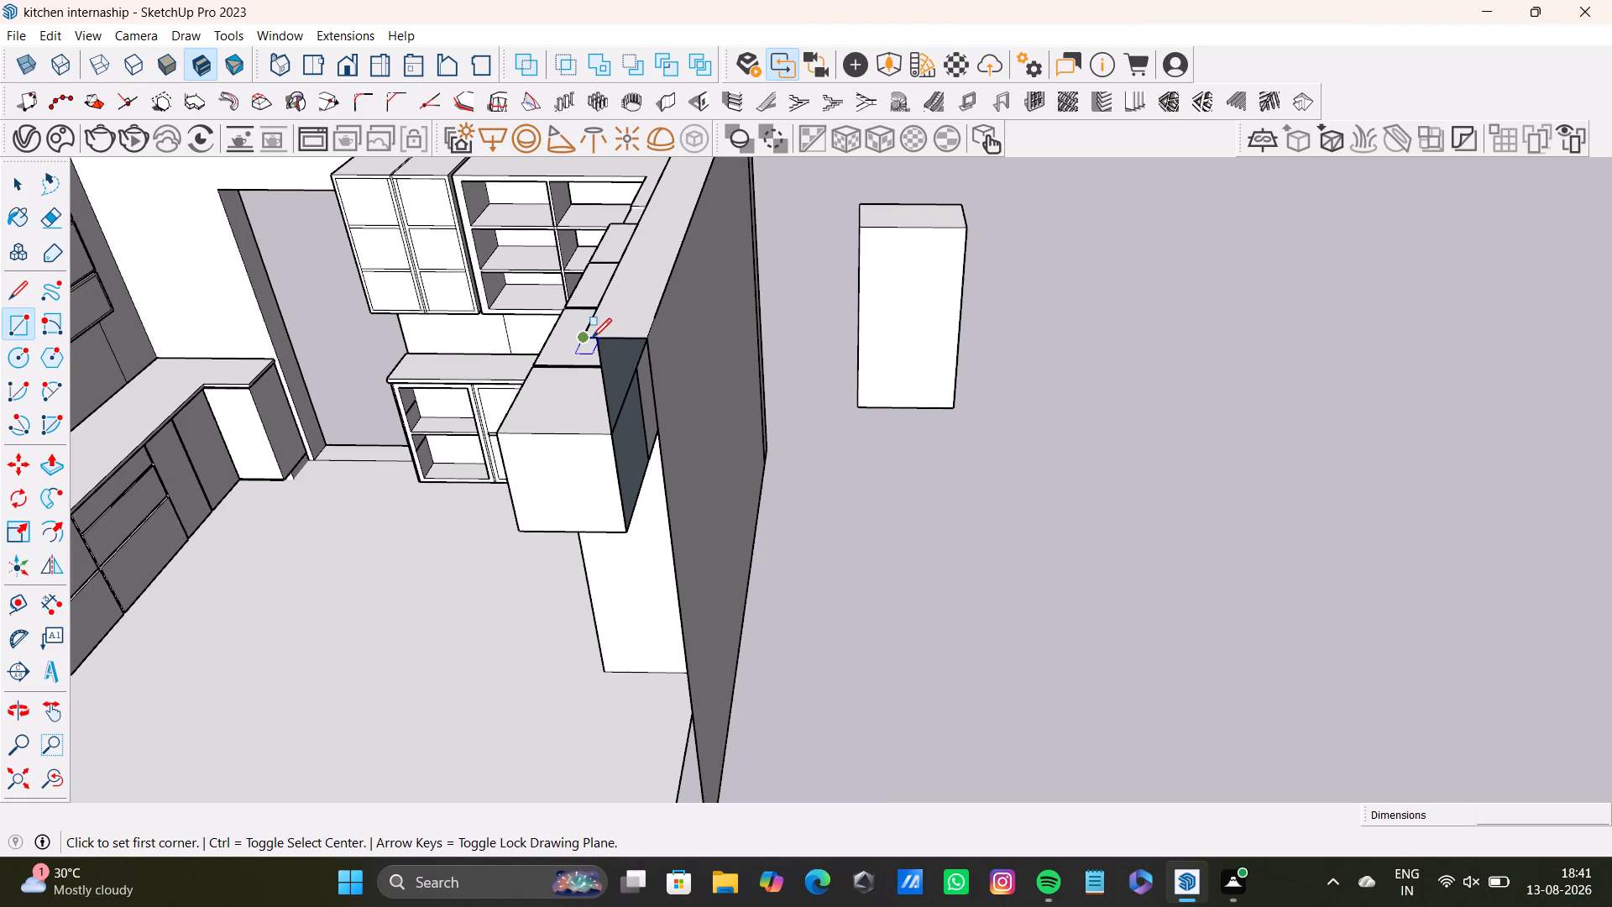
pyautogui.click(586, 337)
pyautogui.scroll(-2, 656, 566)
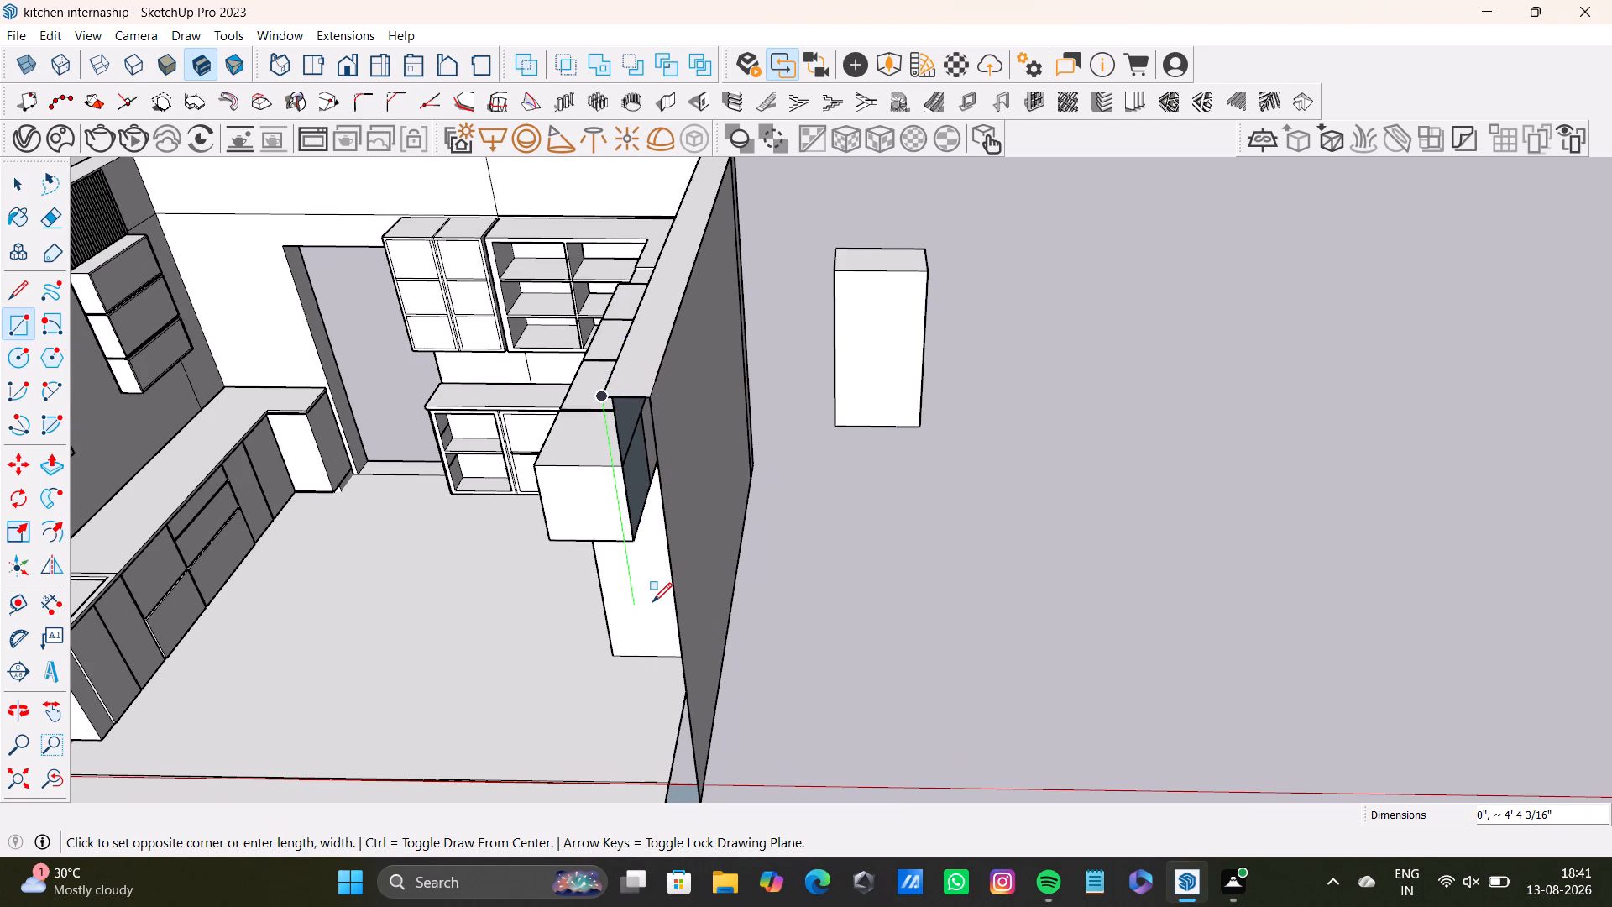
pyautogui.press('Right')
pyautogui.press('Left')
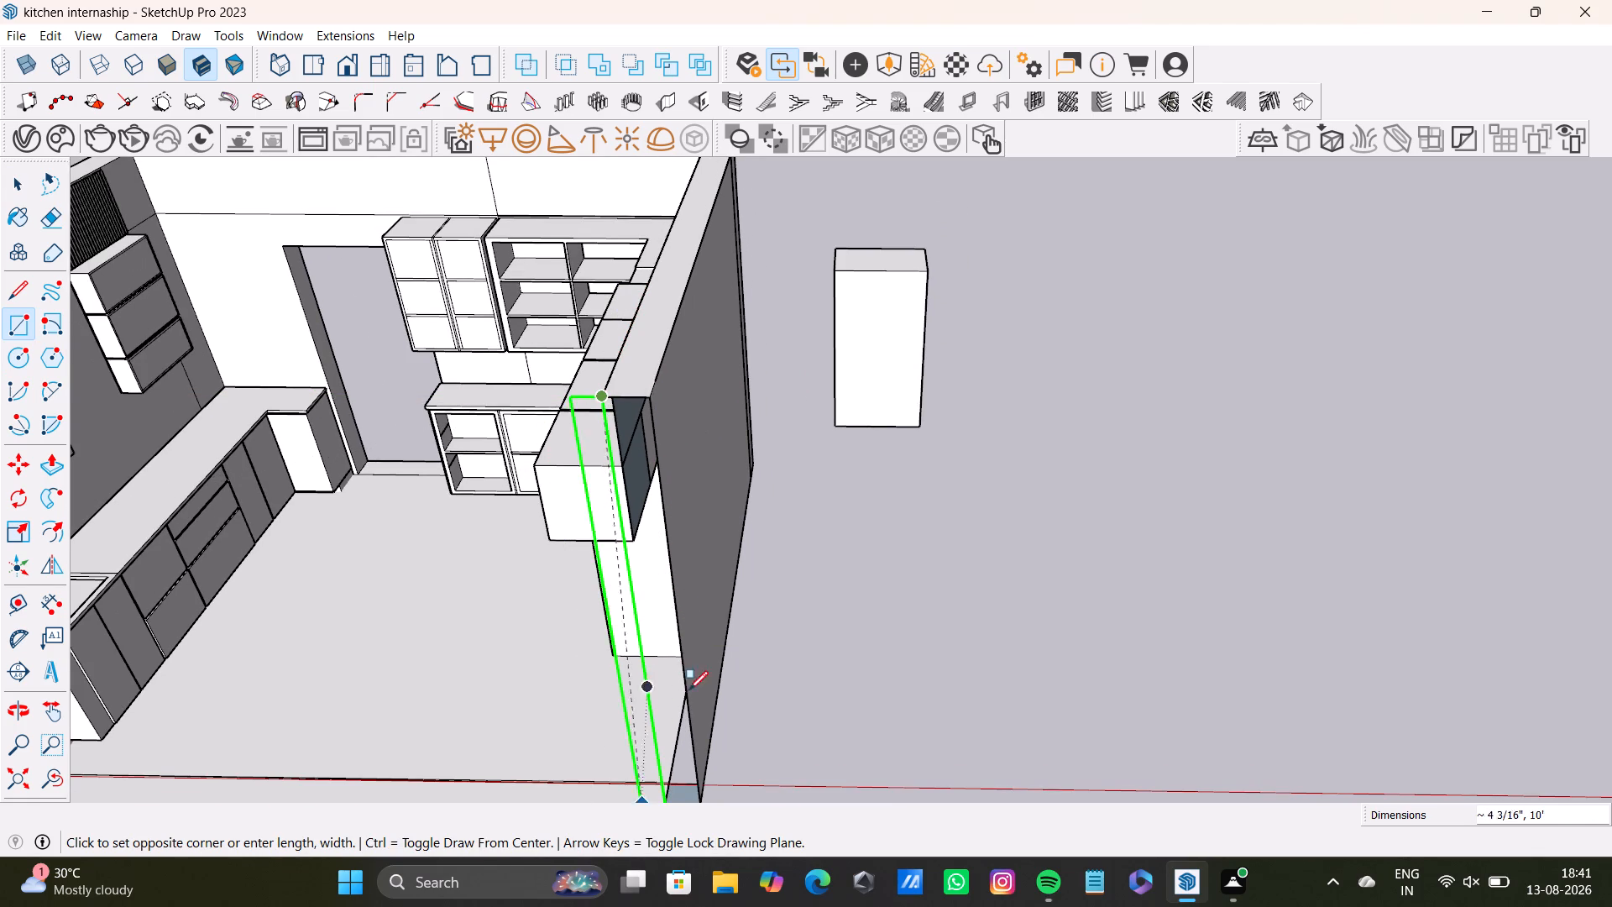
pyautogui.scroll(-1, 702, 726)
pyautogui.moveTo(699, 733); pyautogui.dragTo(719, 425, button='middle')
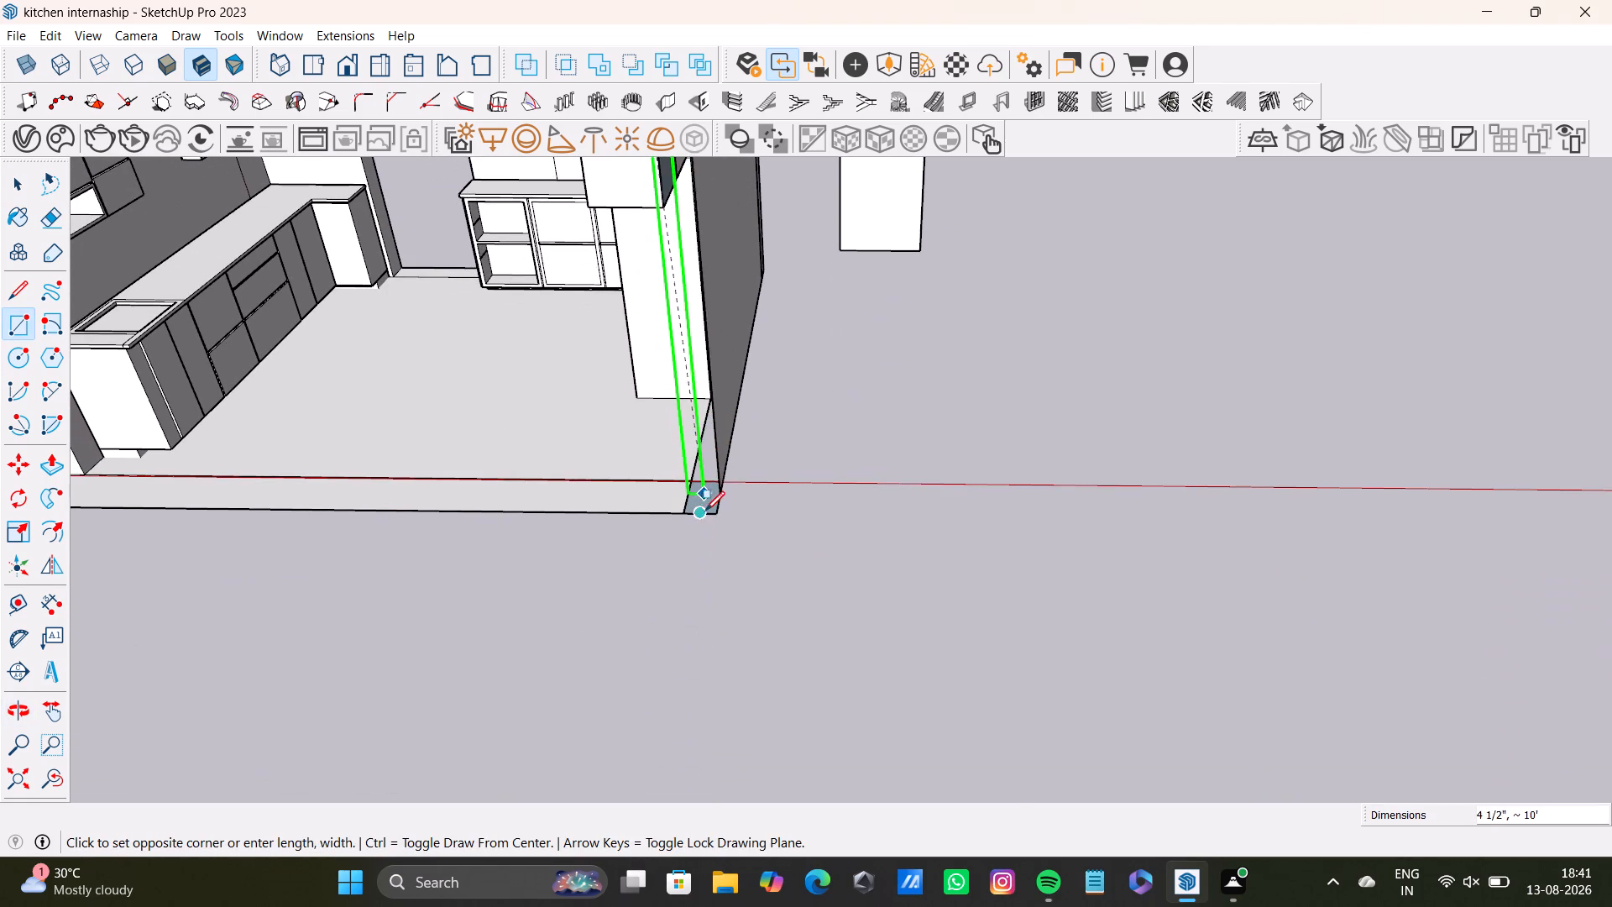
pyautogui.click(718, 505)
# Cover the blue strip beside the last upper cabinet with a rectangle about 6 15/16" wide and 10' high along the wall's end.
pyautogui.moveTo(694, 535); pyautogui.dragTo(966, 571, button='middle')
pyautogui.moveTo(711, 441); pyautogui.dragTo(714, 504, button='middle')
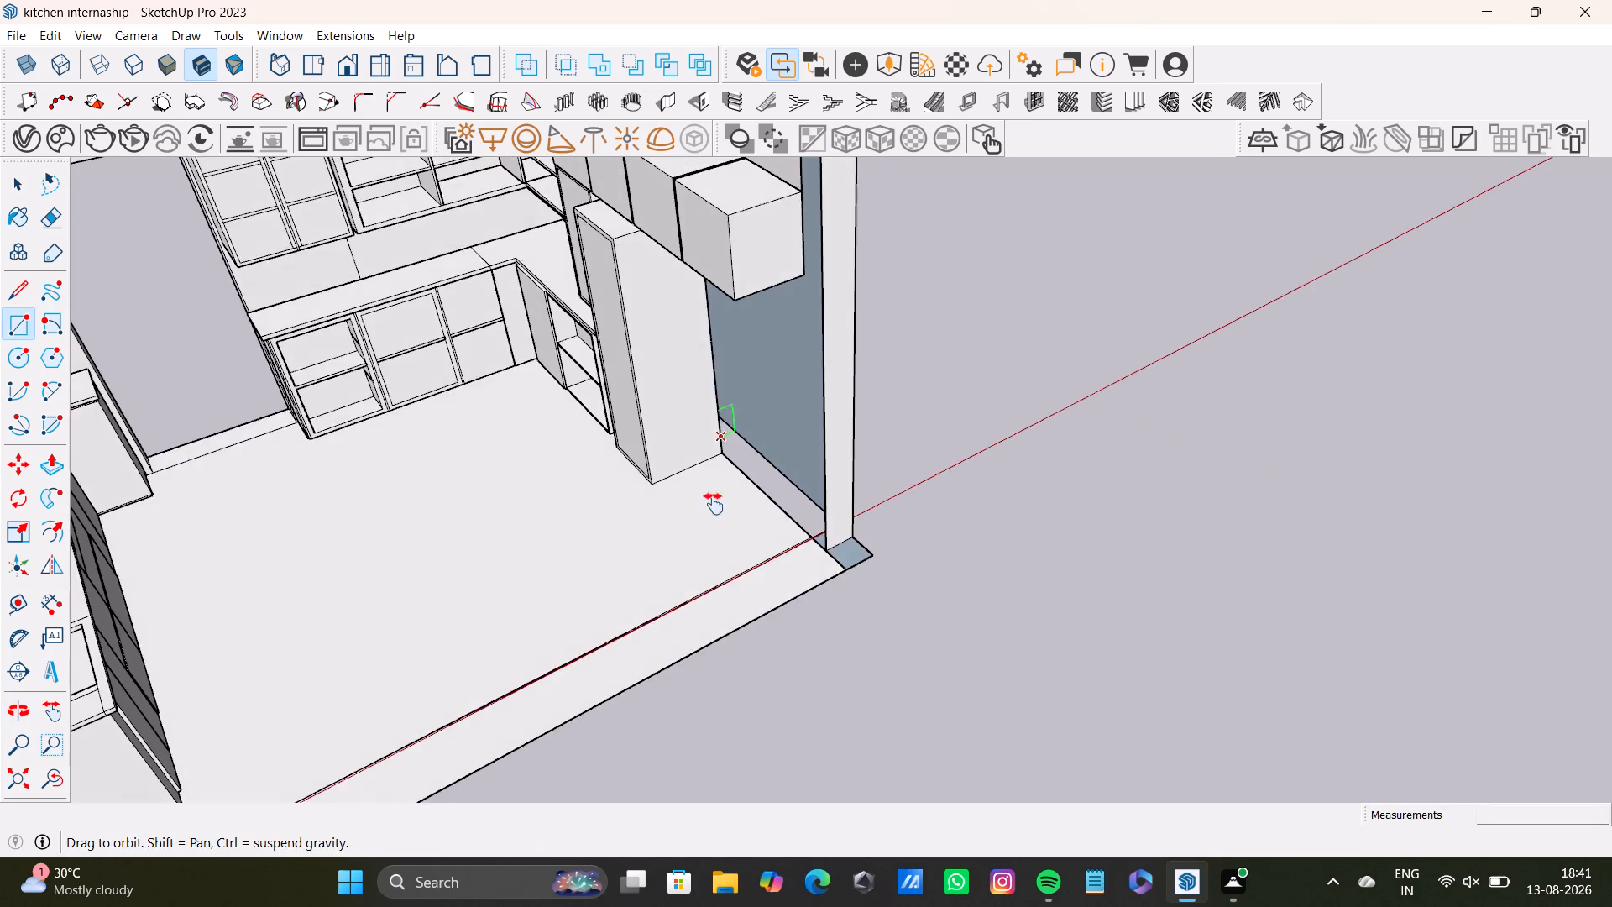
pyautogui.moveTo(714, 504); pyautogui.dragTo(725, 618, button='middle')
pyautogui.scroll(3, 822, 406)
pyautogui.moveTo(828, 451); pyautogui.dragTo(994, 425, button='middle')
pyautogui.scroll(2, 963, 248)
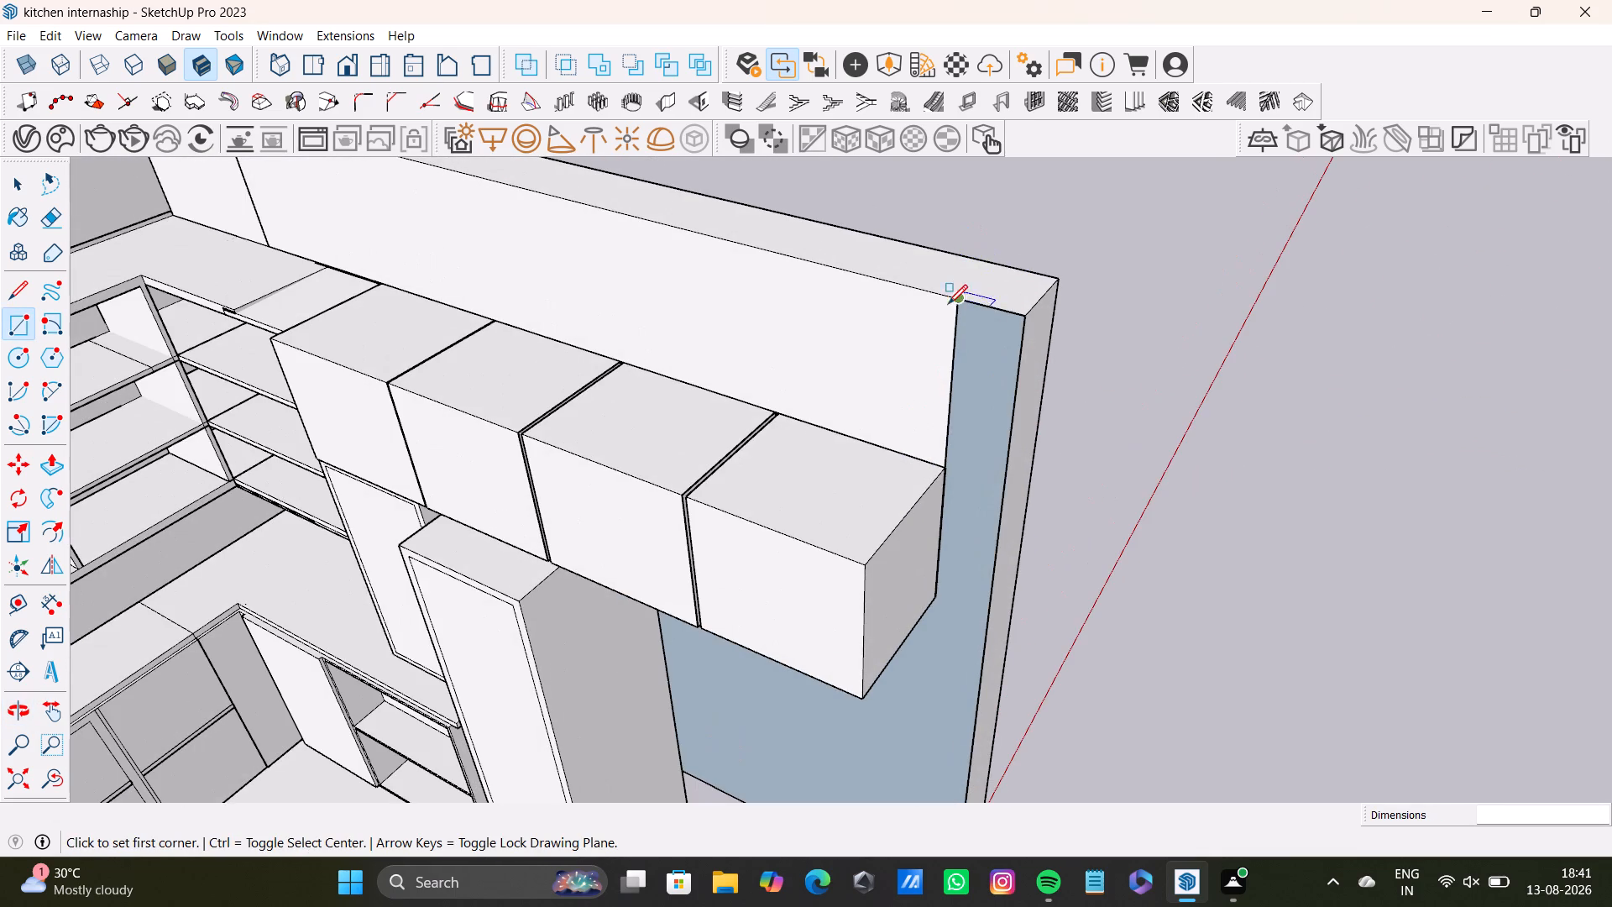
pyautogui.click(959, 306)
pyautogui.press('Right')
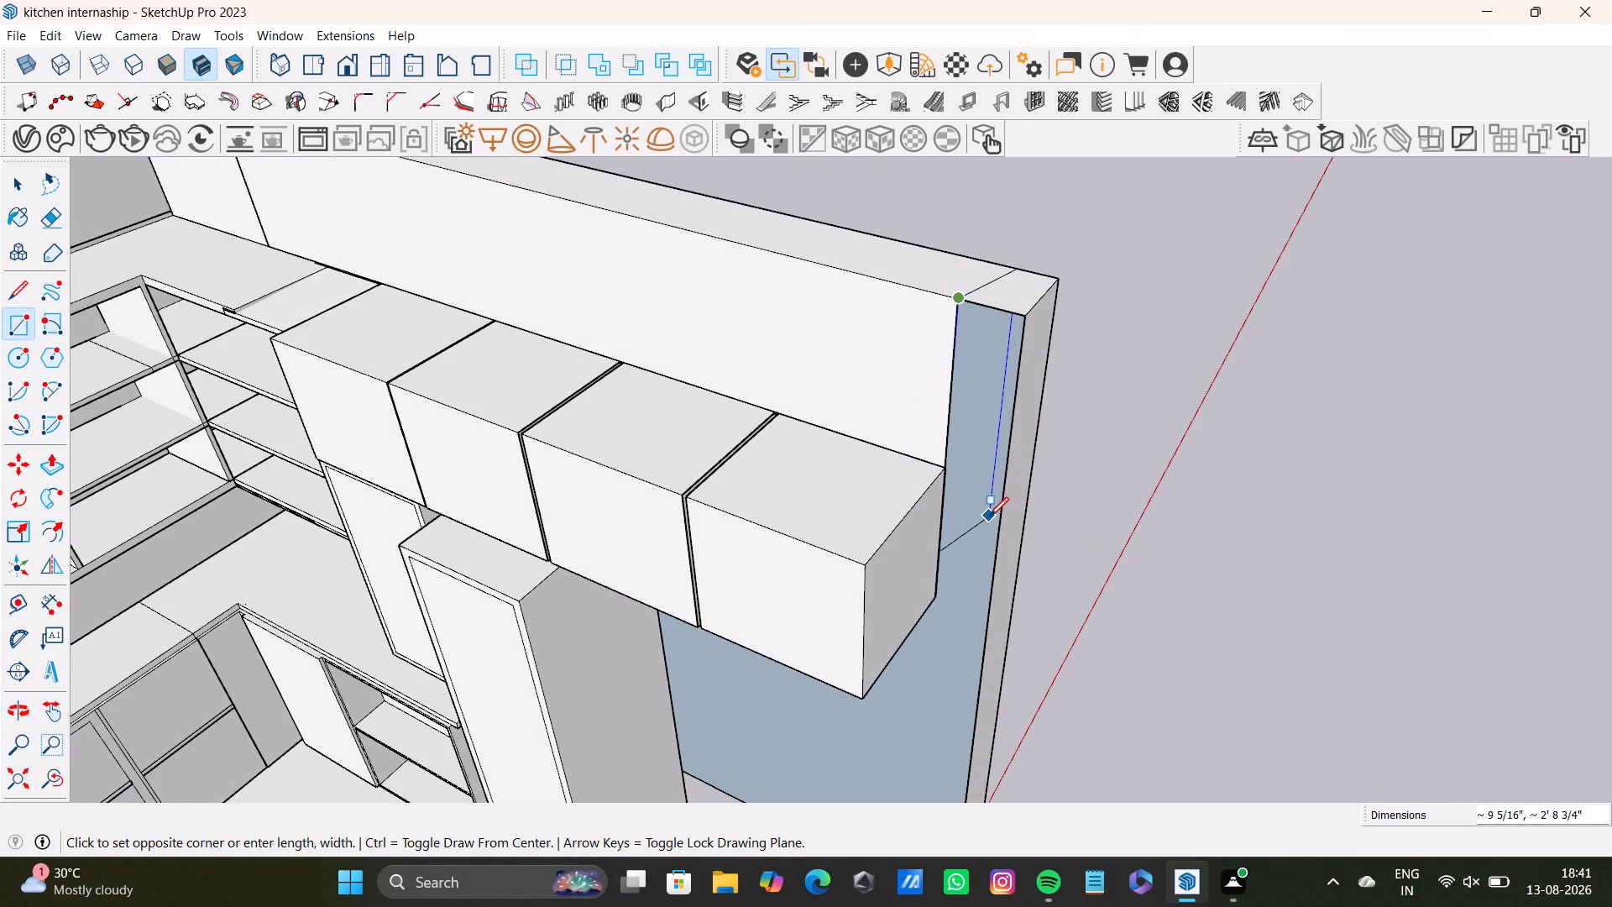
pyautogui.scroll(-3, 988, 638)
pyautogui.moveTo(988, 638); pyautogui.dragTo(1058, 308, button='middle')
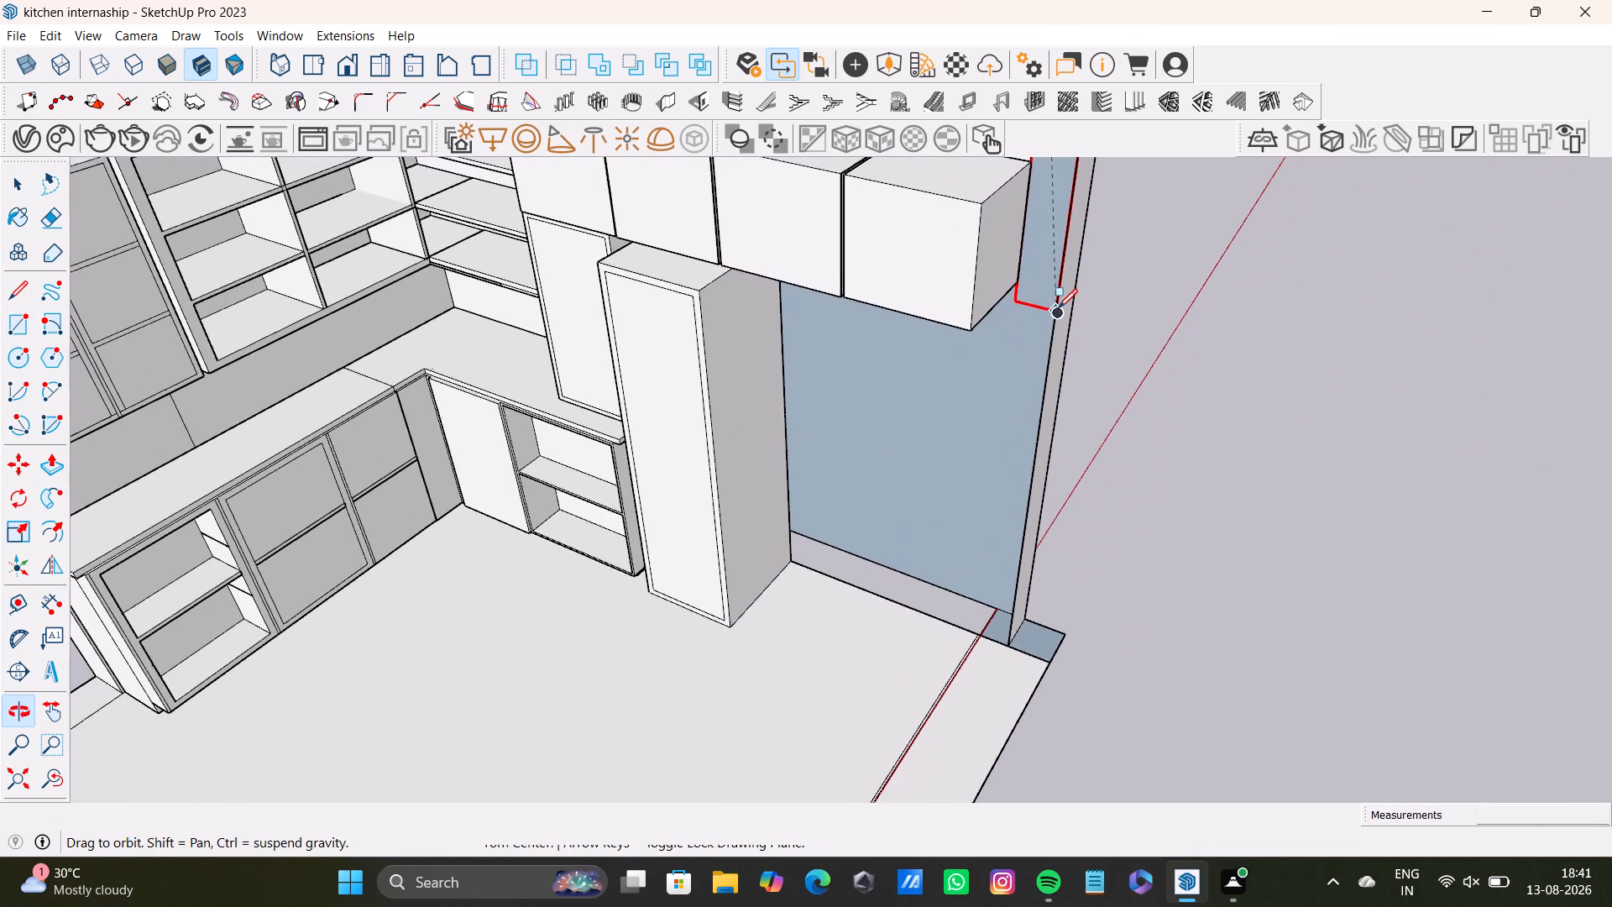
pyautogui.click(1010, 634)
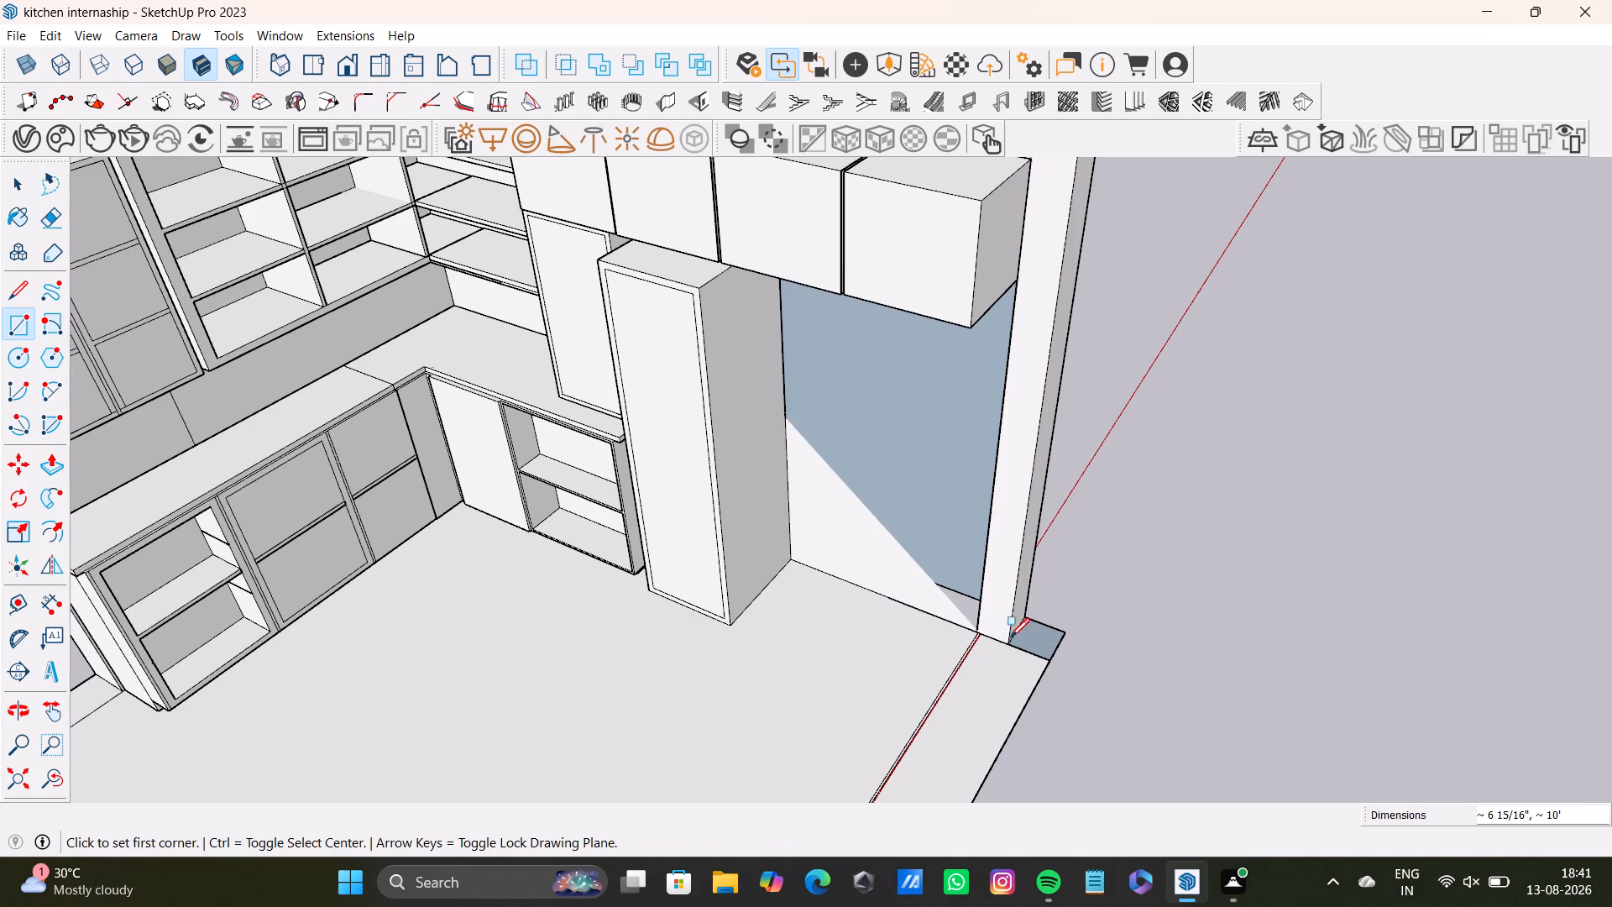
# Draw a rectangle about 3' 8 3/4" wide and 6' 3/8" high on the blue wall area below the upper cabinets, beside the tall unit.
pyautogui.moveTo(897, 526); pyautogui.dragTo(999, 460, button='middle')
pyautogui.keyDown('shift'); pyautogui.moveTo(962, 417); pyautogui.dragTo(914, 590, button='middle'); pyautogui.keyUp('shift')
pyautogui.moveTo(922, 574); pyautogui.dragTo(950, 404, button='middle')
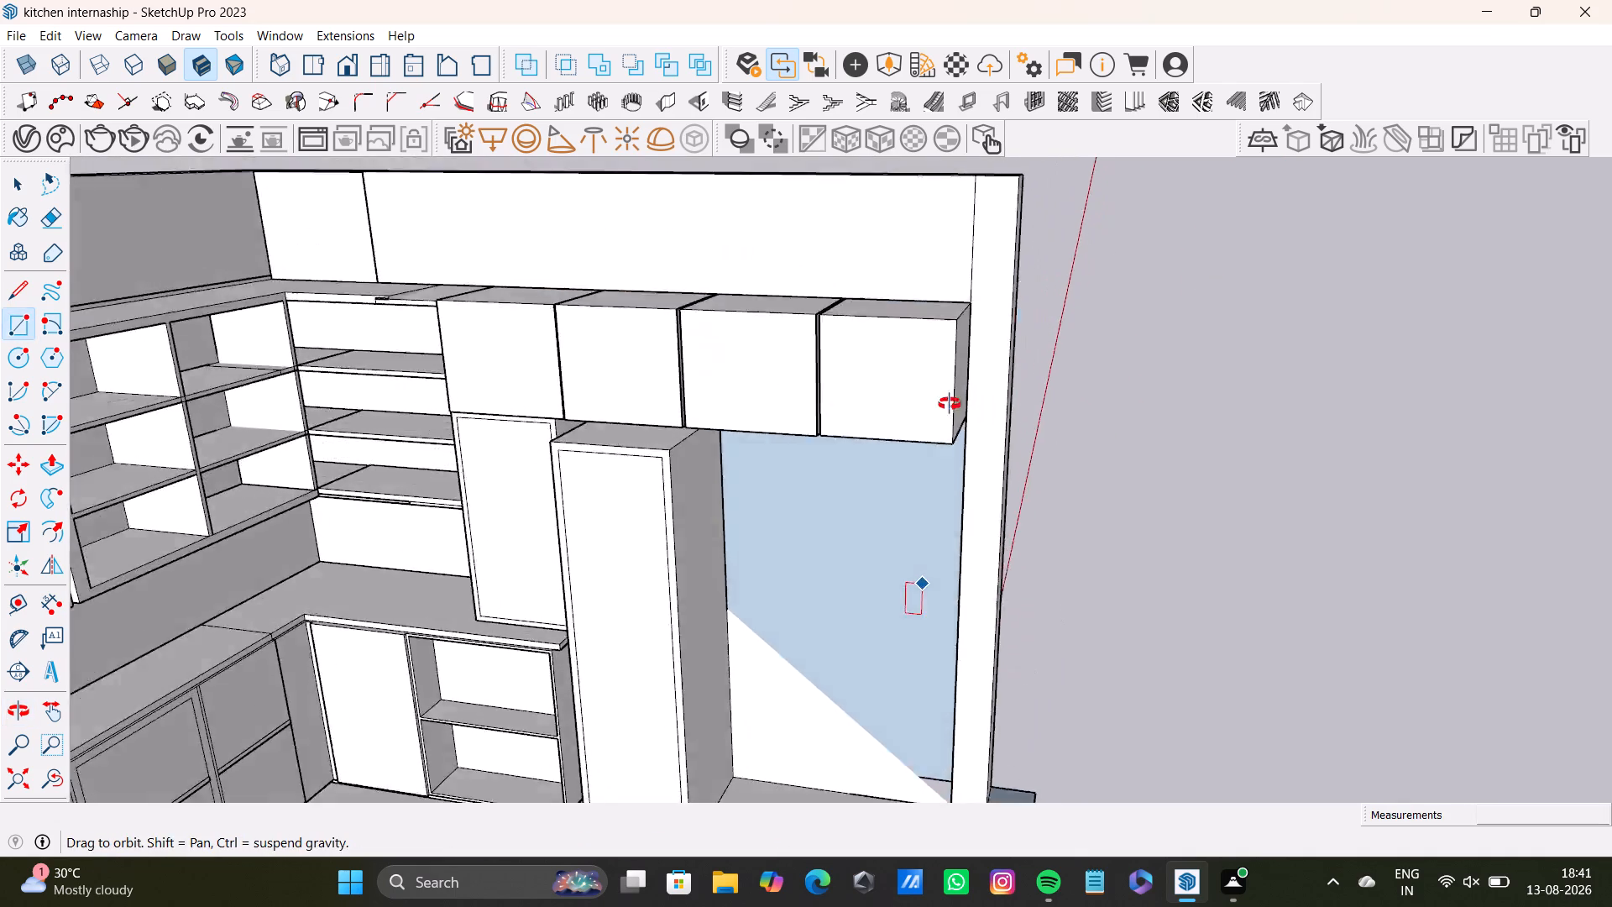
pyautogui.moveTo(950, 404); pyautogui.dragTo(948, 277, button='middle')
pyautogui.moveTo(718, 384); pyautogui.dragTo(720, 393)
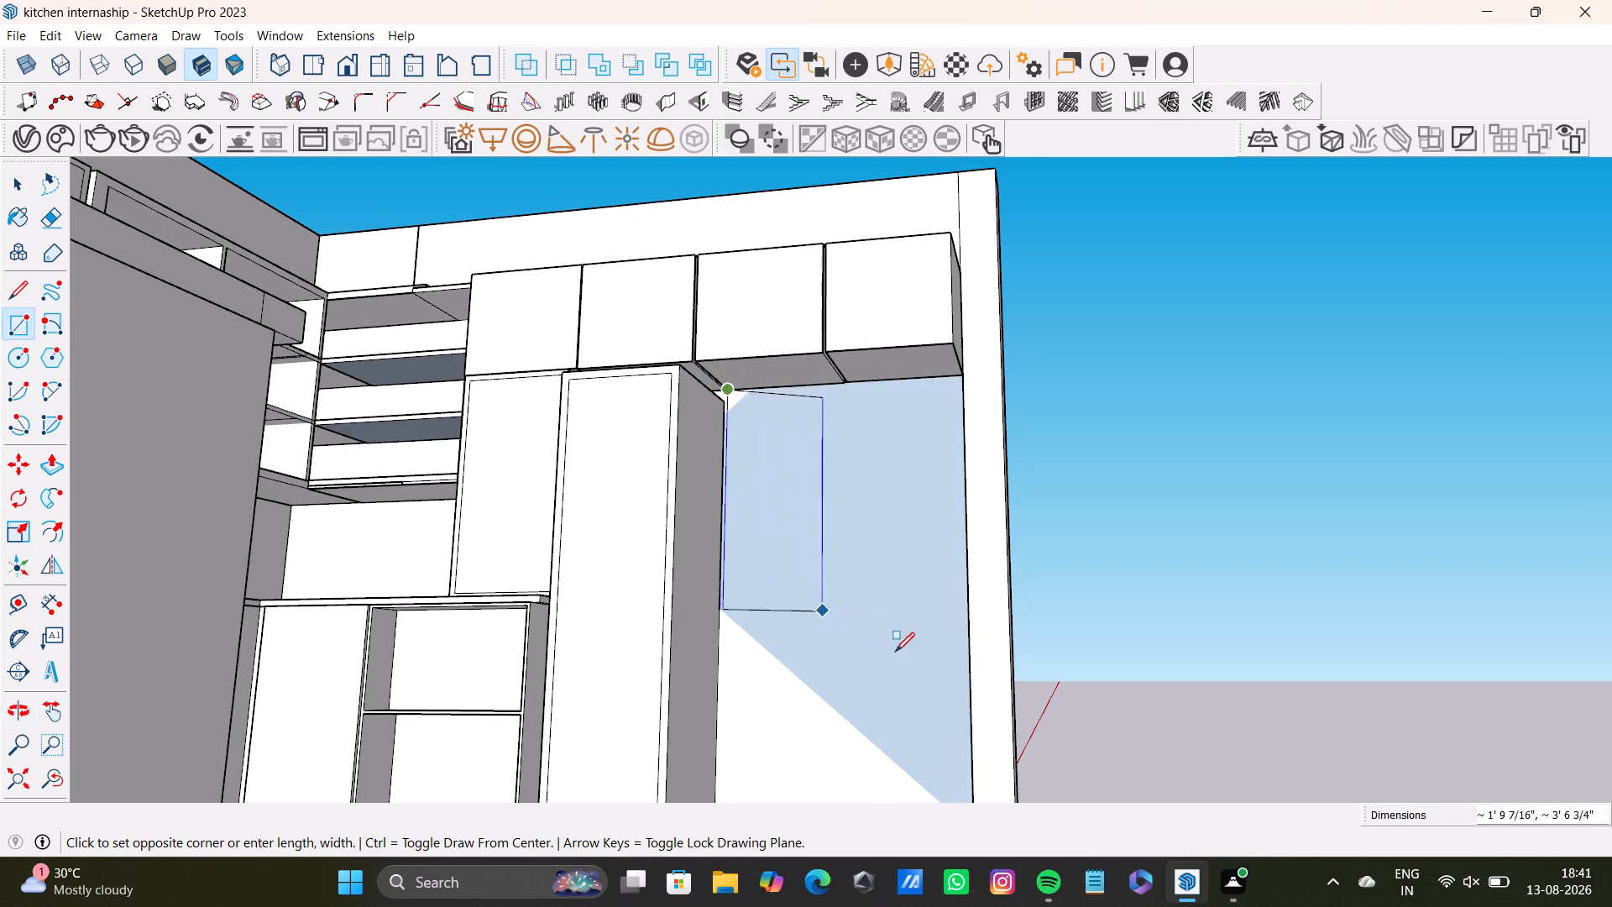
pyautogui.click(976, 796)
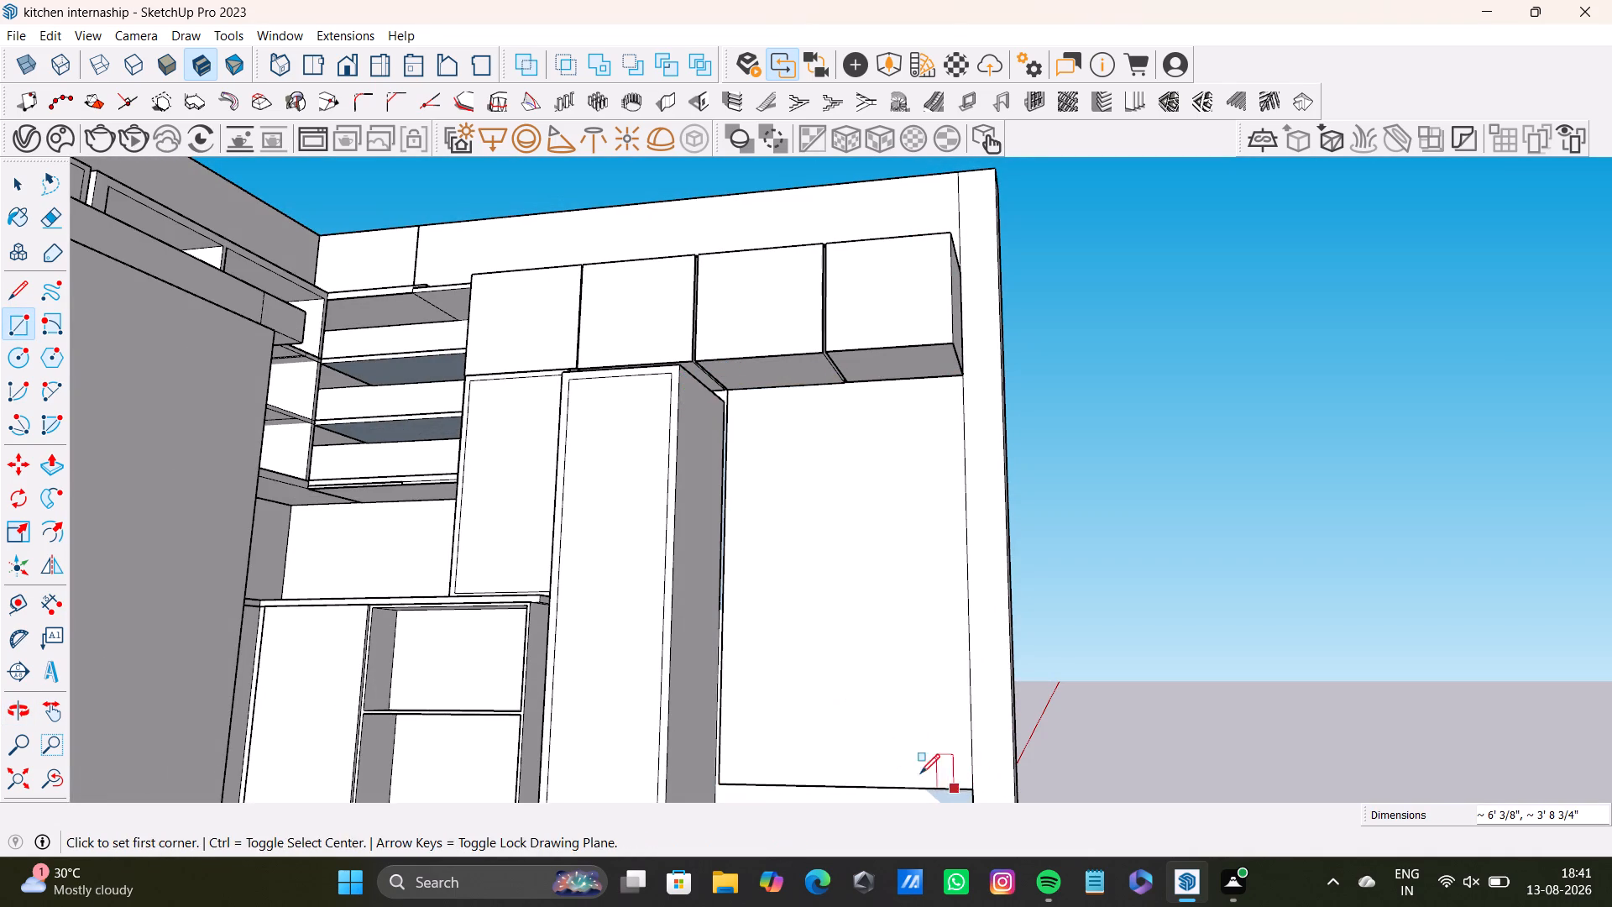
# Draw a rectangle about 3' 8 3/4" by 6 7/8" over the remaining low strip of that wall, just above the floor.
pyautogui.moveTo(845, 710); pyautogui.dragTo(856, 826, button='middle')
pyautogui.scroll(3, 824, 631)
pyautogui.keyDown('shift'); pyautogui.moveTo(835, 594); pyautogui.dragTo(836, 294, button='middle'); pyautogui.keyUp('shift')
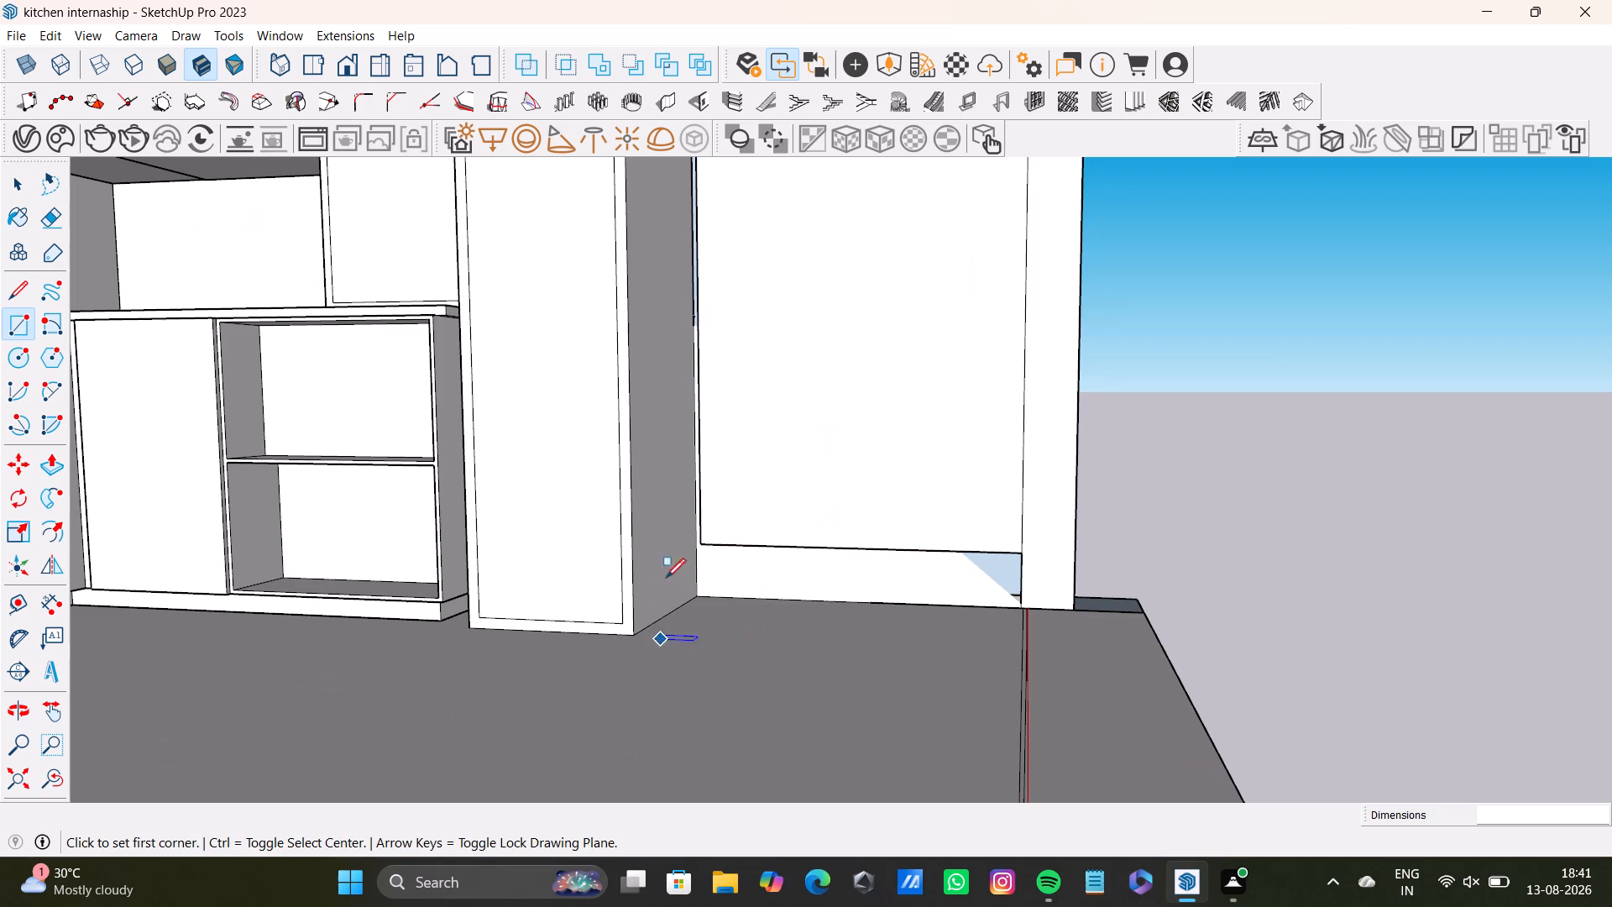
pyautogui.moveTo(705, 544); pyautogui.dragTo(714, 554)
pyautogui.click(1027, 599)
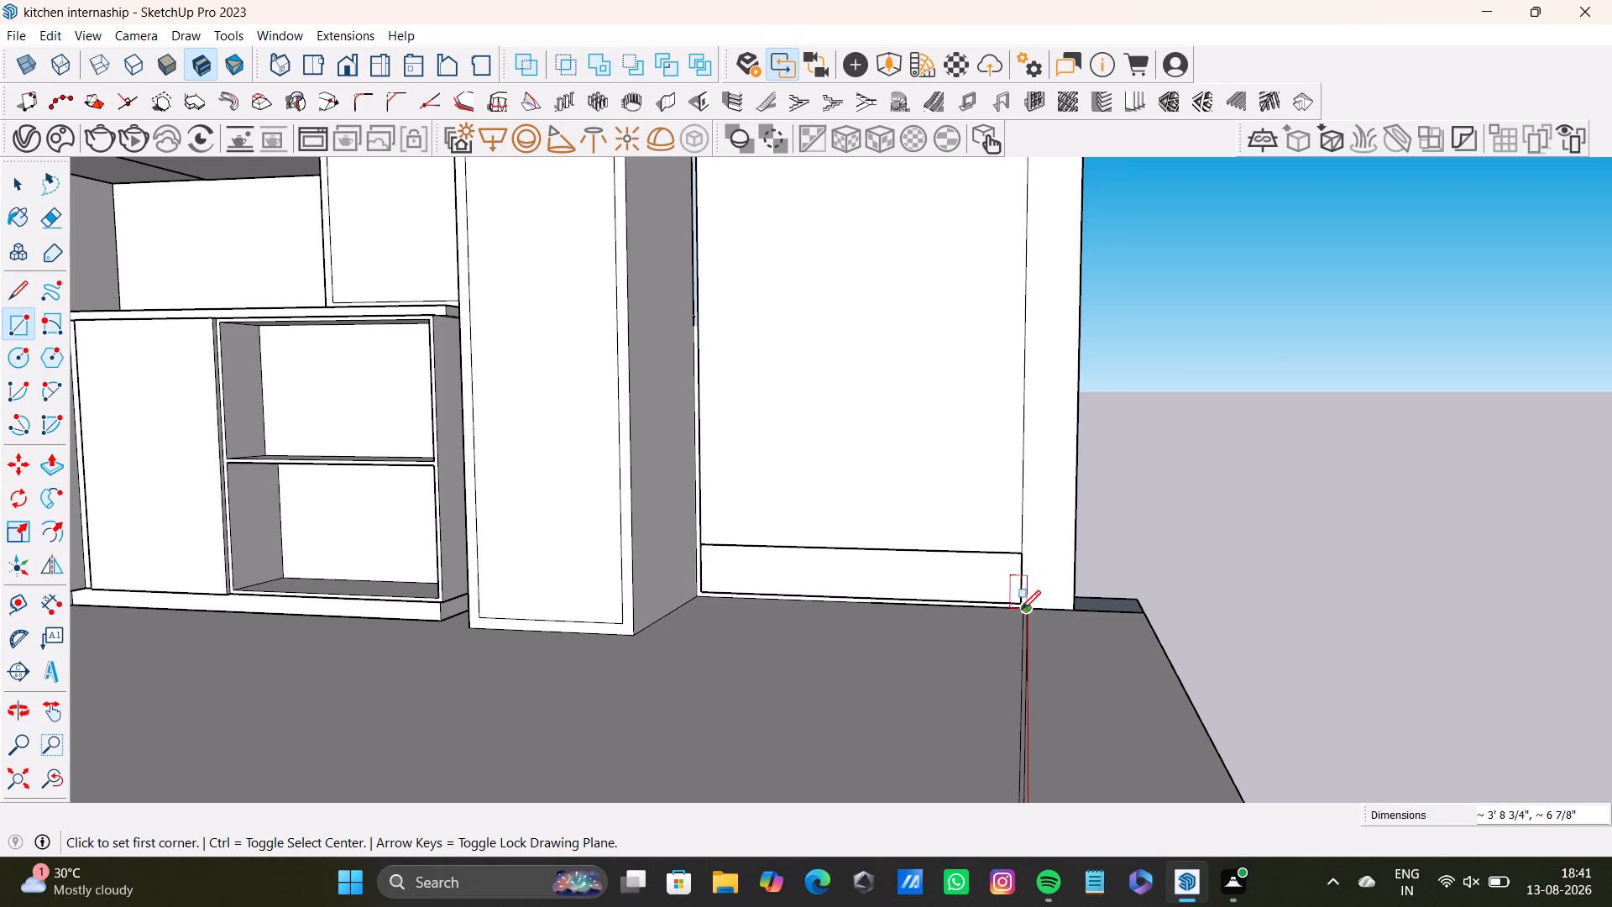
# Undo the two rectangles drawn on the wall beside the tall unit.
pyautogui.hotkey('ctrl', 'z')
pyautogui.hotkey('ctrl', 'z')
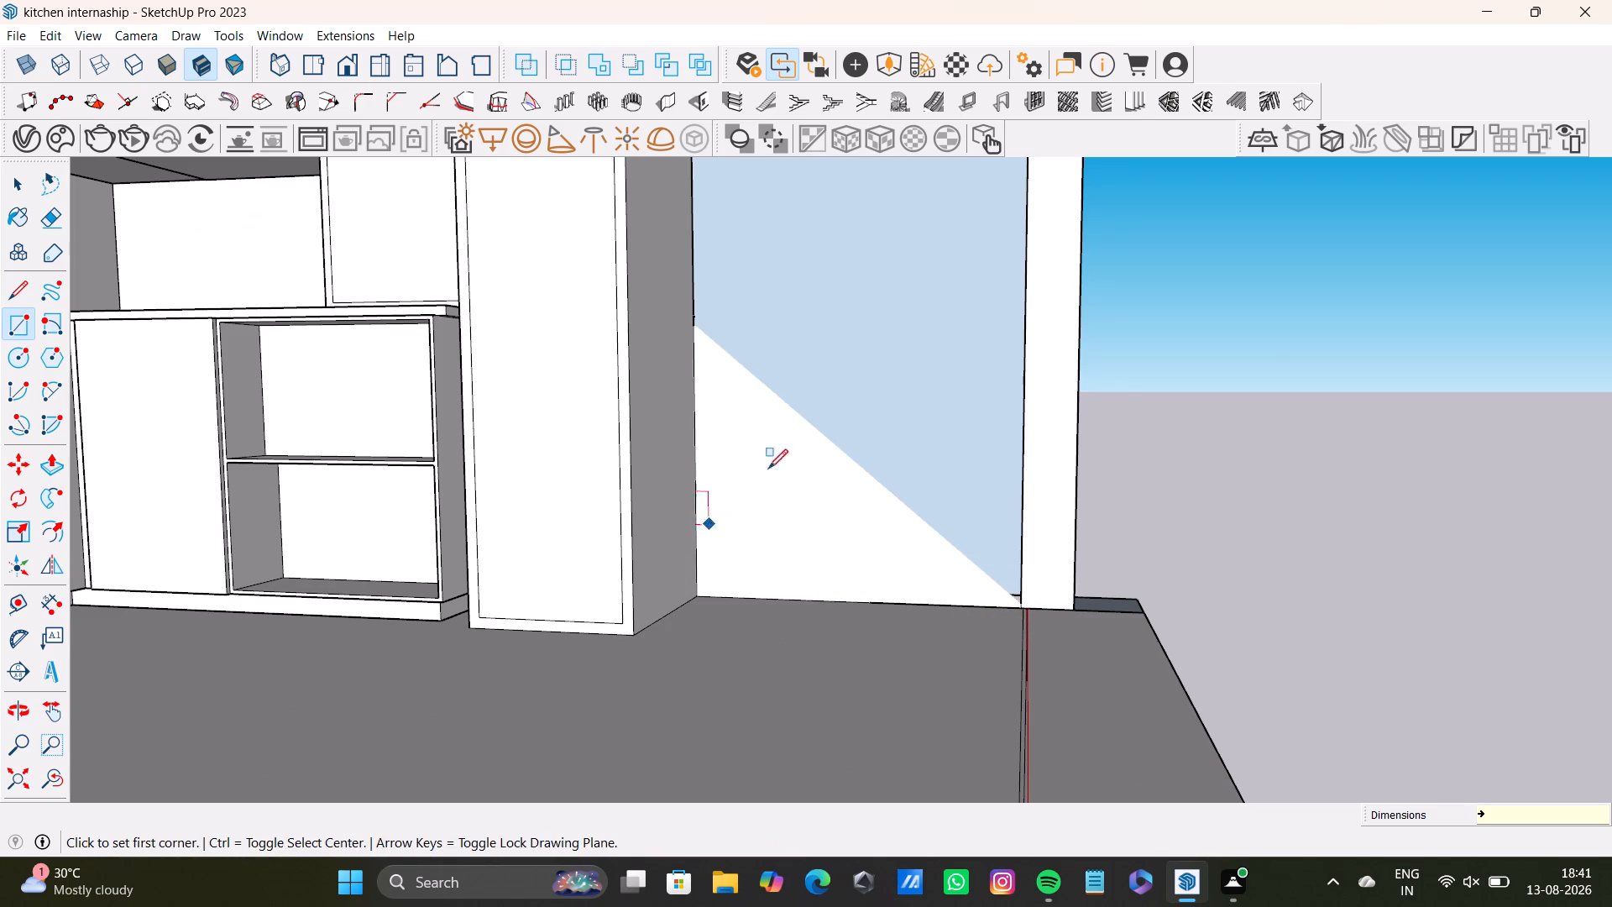
# Cover the wall area beside the tall unit with one rectangle about 3' 9 1/4" by 6' 7 1/4", from the upper cabinets' underside to the floor.
pyautogui.scroll(-7, 792, 456)
pyautogui.keyDown('shift'); pyautogui.moveTo(791, 396); pyautogui.dragTo(767, 556, button='middle'); pyautogui.keyUp('shift')
pyautogui.scroll(2, 742, 412)
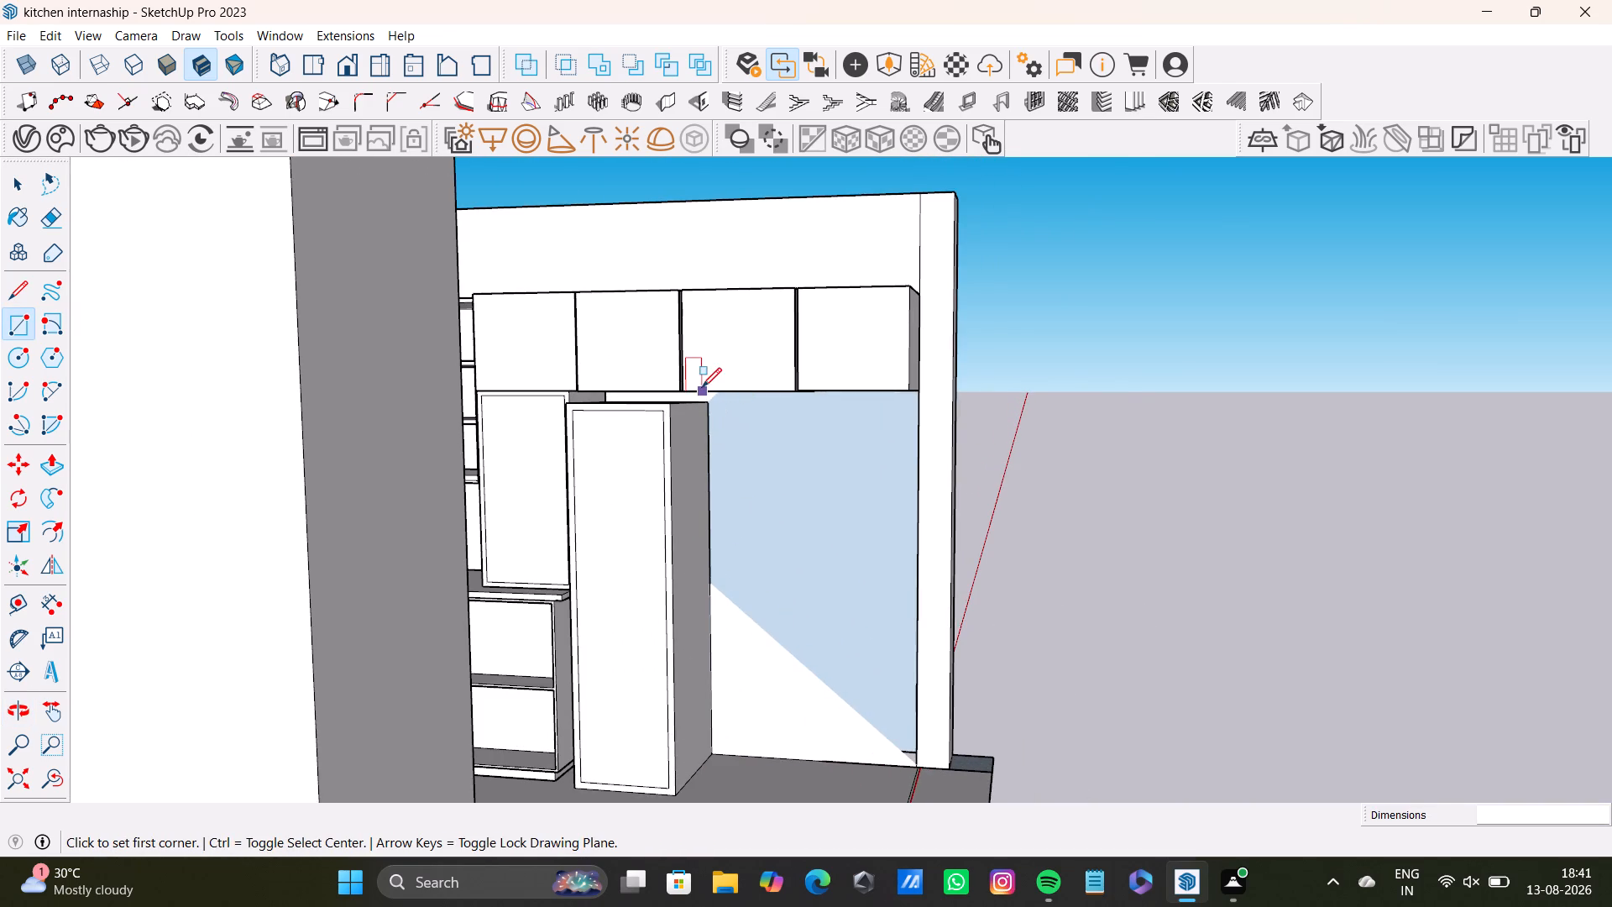
pyautogui.scroll(2, 705, 427)
pyautogui.moveTo(720, 427); pyautogui.dragTo(730, 334, button='middle')
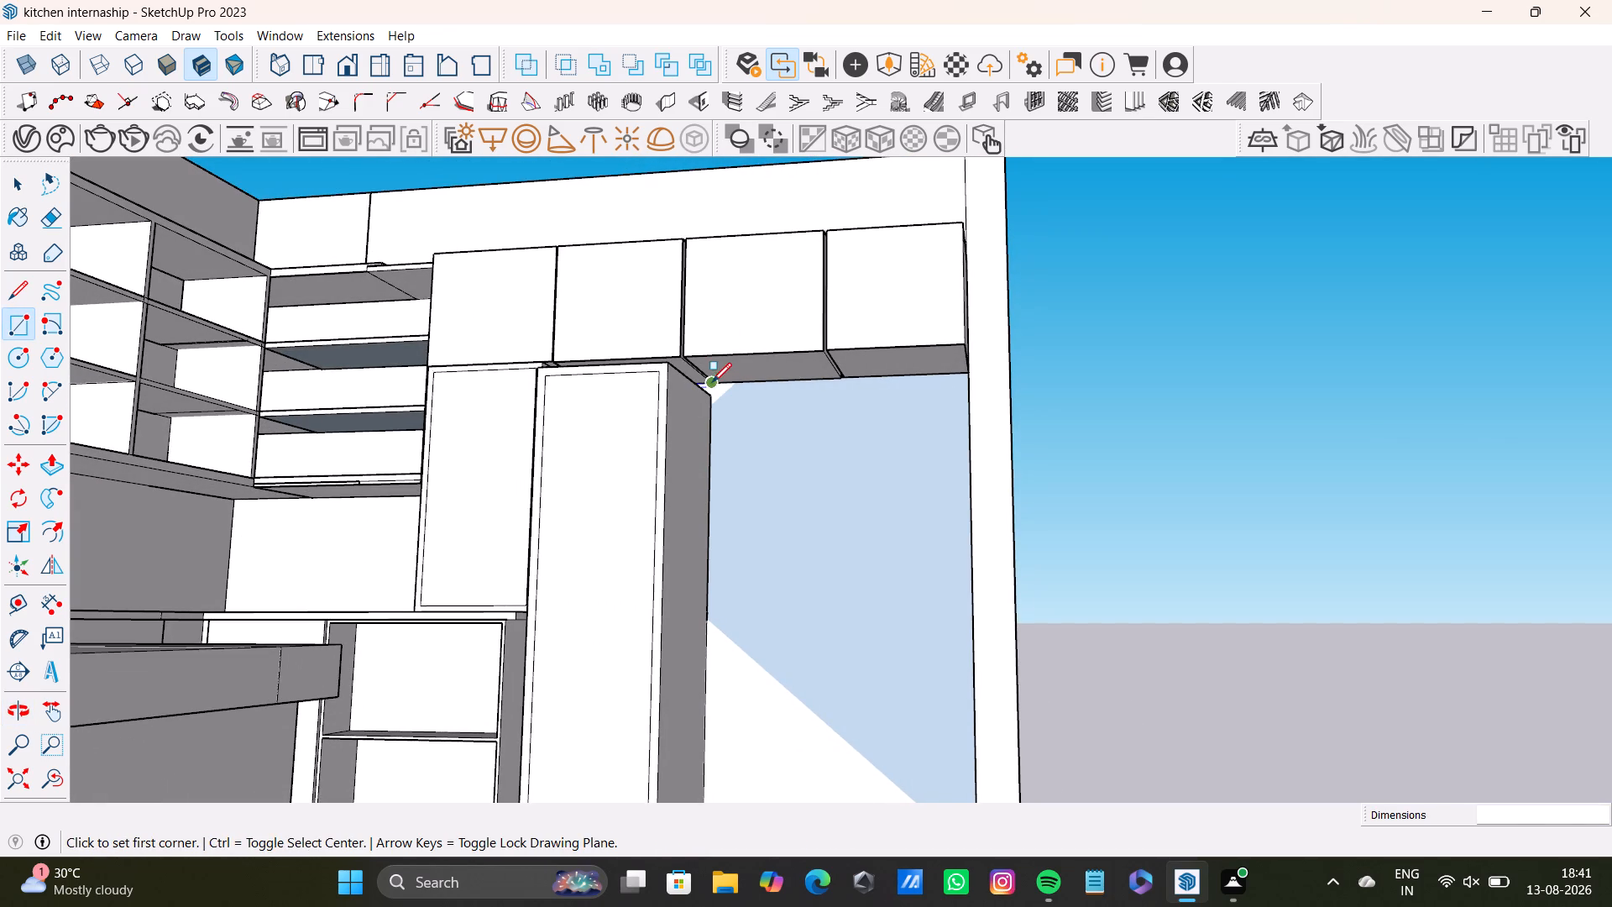
pyautogui.moveTo(712, 382); pyautogui.dragTo(711, 391)
pyautogui.scroll(-3, 812, 657)
pyautogui.press('Left')
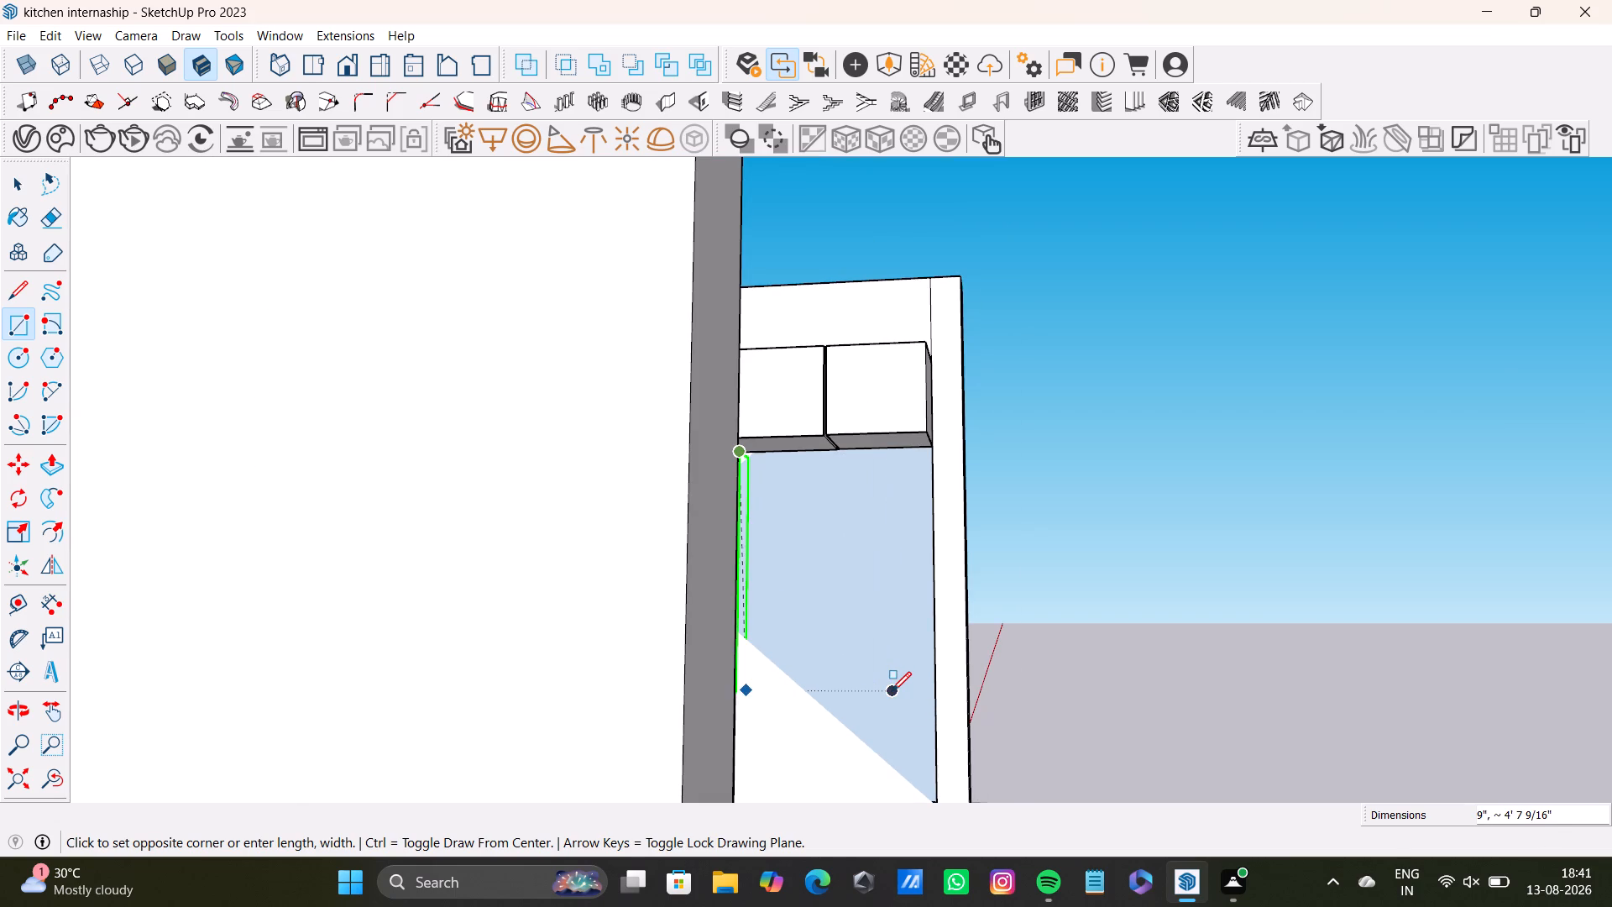
pyautogui.press('Right')
pyautogui.scroll(-1, 887, 719)
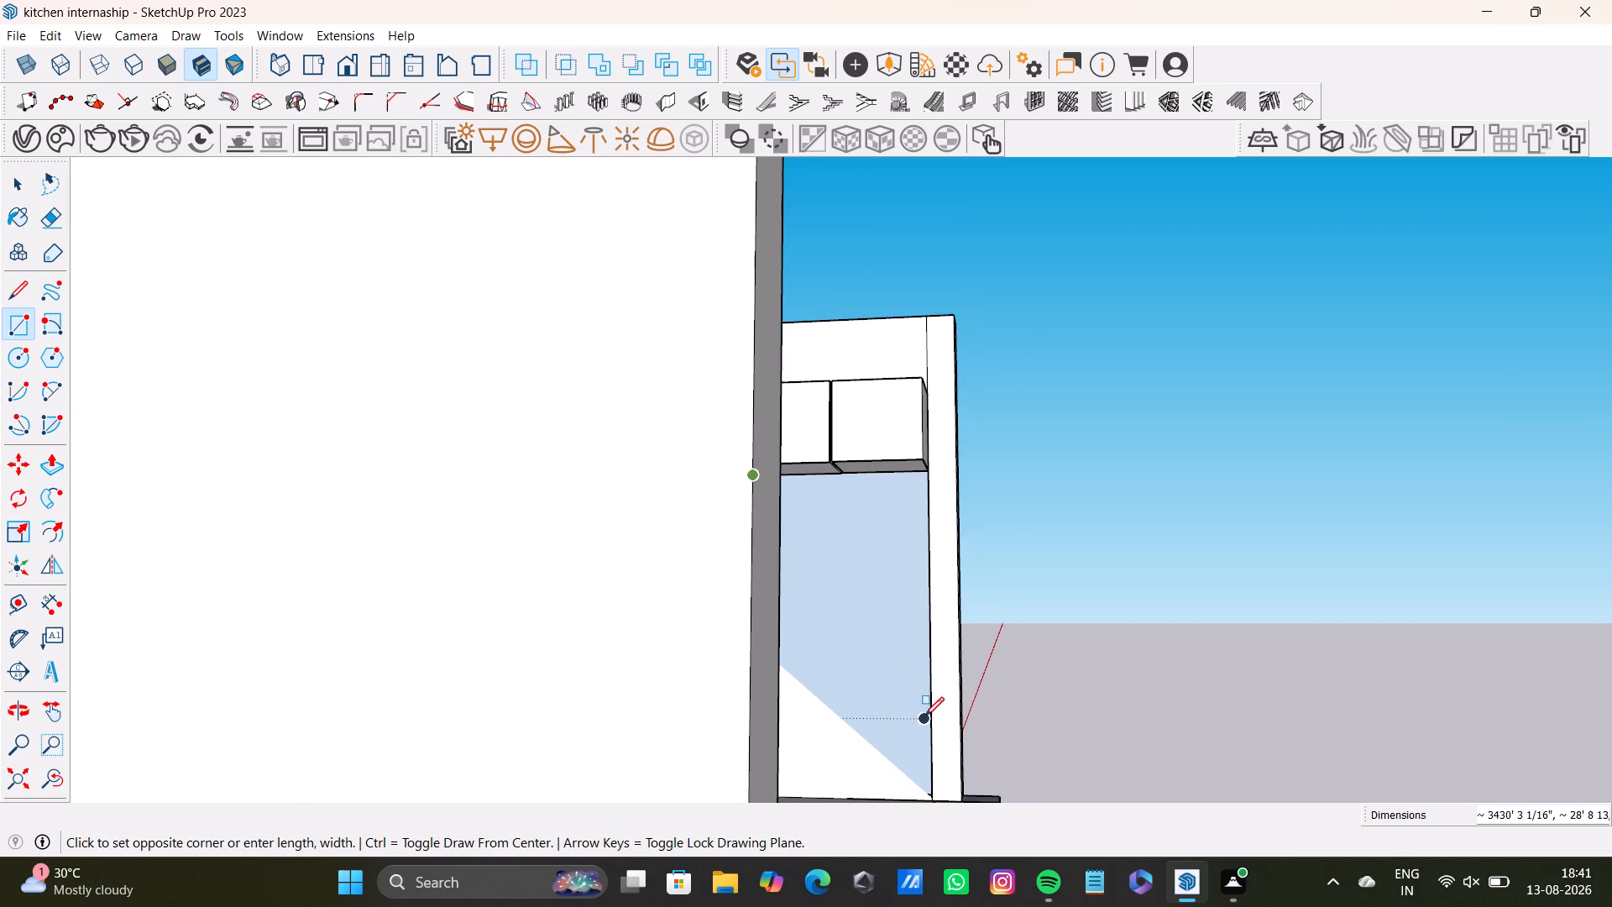
pyautogui.keyDown('shift'); pyautogui.moveTo(914, 710); pyautogui.dragTo(776, 566, button='middle'); pyautogui.keyUp('shift')
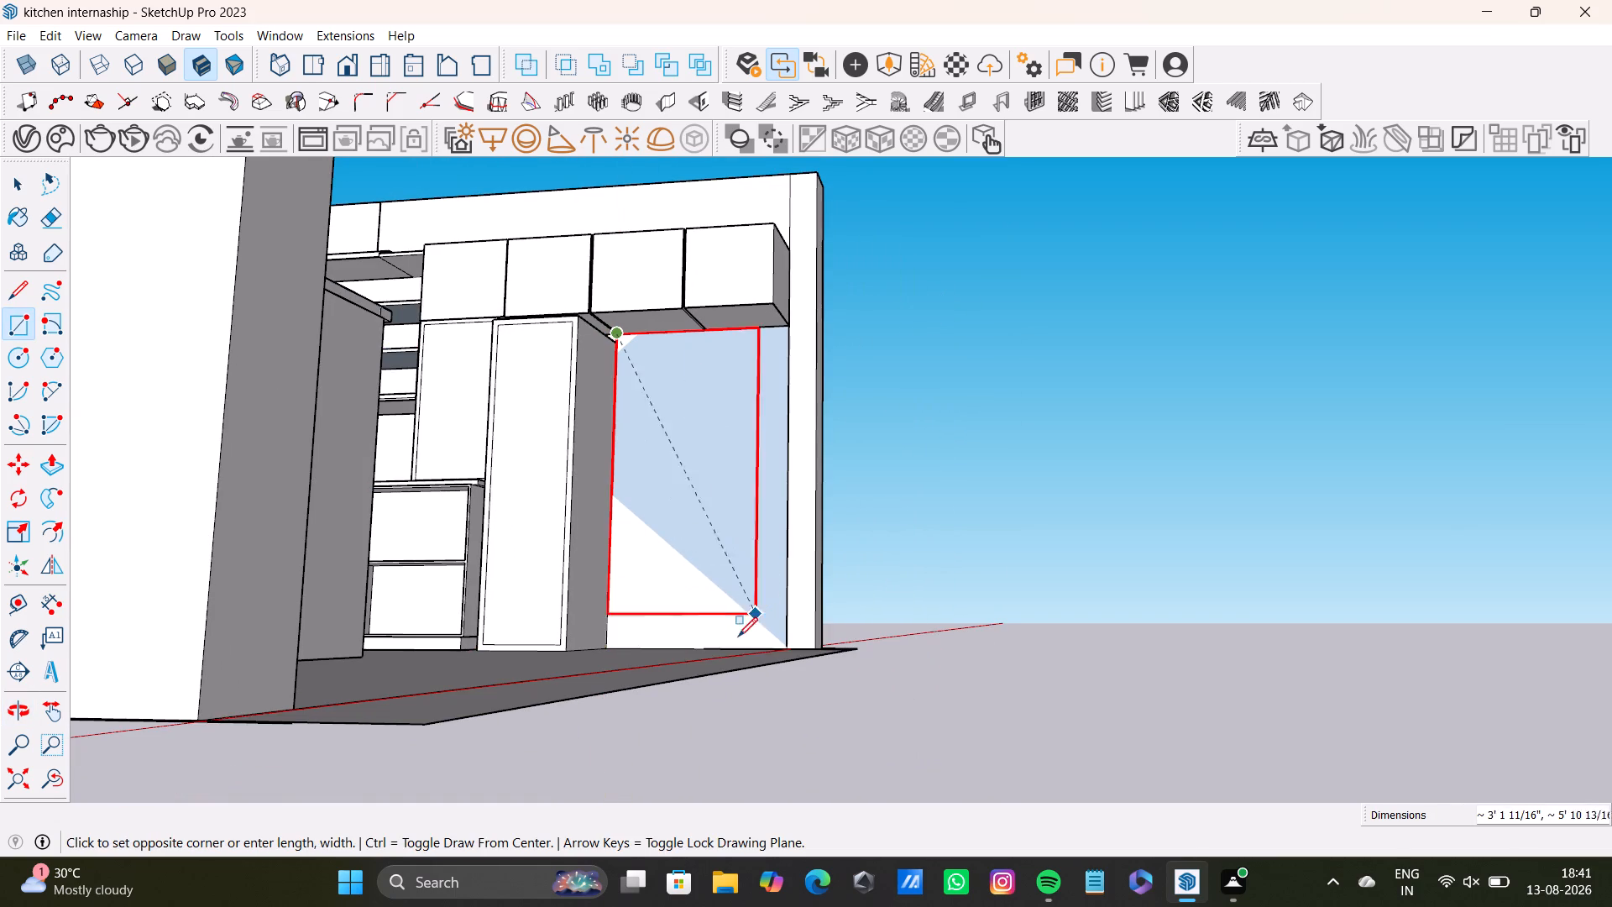
pyautogui.click(782, 643)
pyautogui.scroll(3, 712, 679)
pyautogui.press('space')
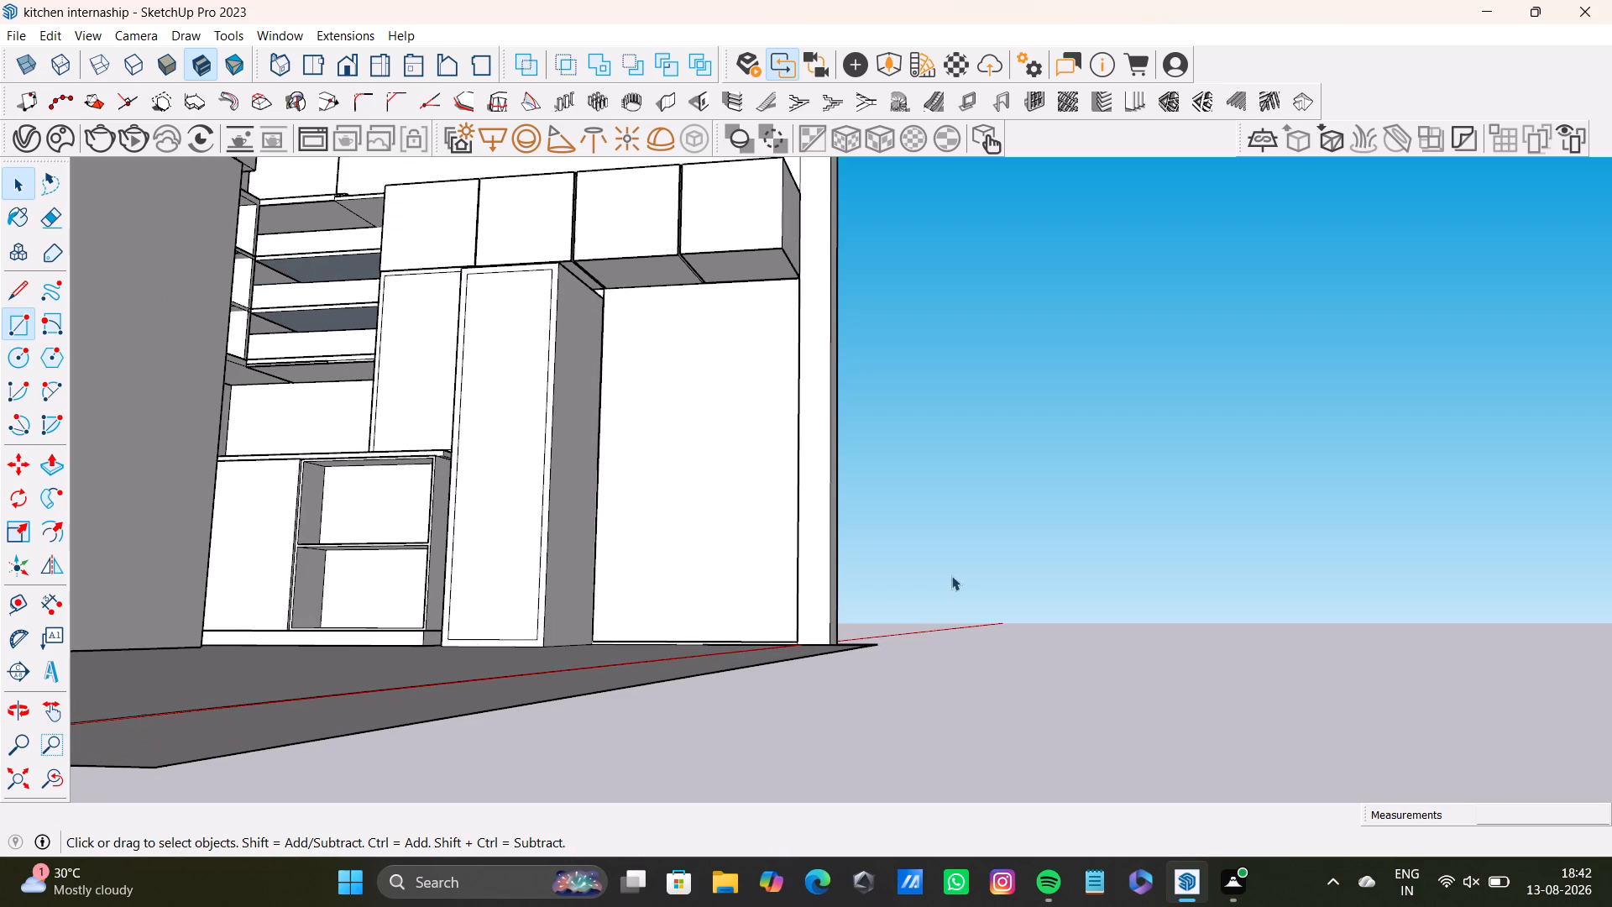
# Inspect the rebuilt wall's end and the whole kitchen from outside and above.
pyautogui.moveTo(961, 565); pyautogui.dragTo(865, 800, button='middle')
pyautogui.press('space')
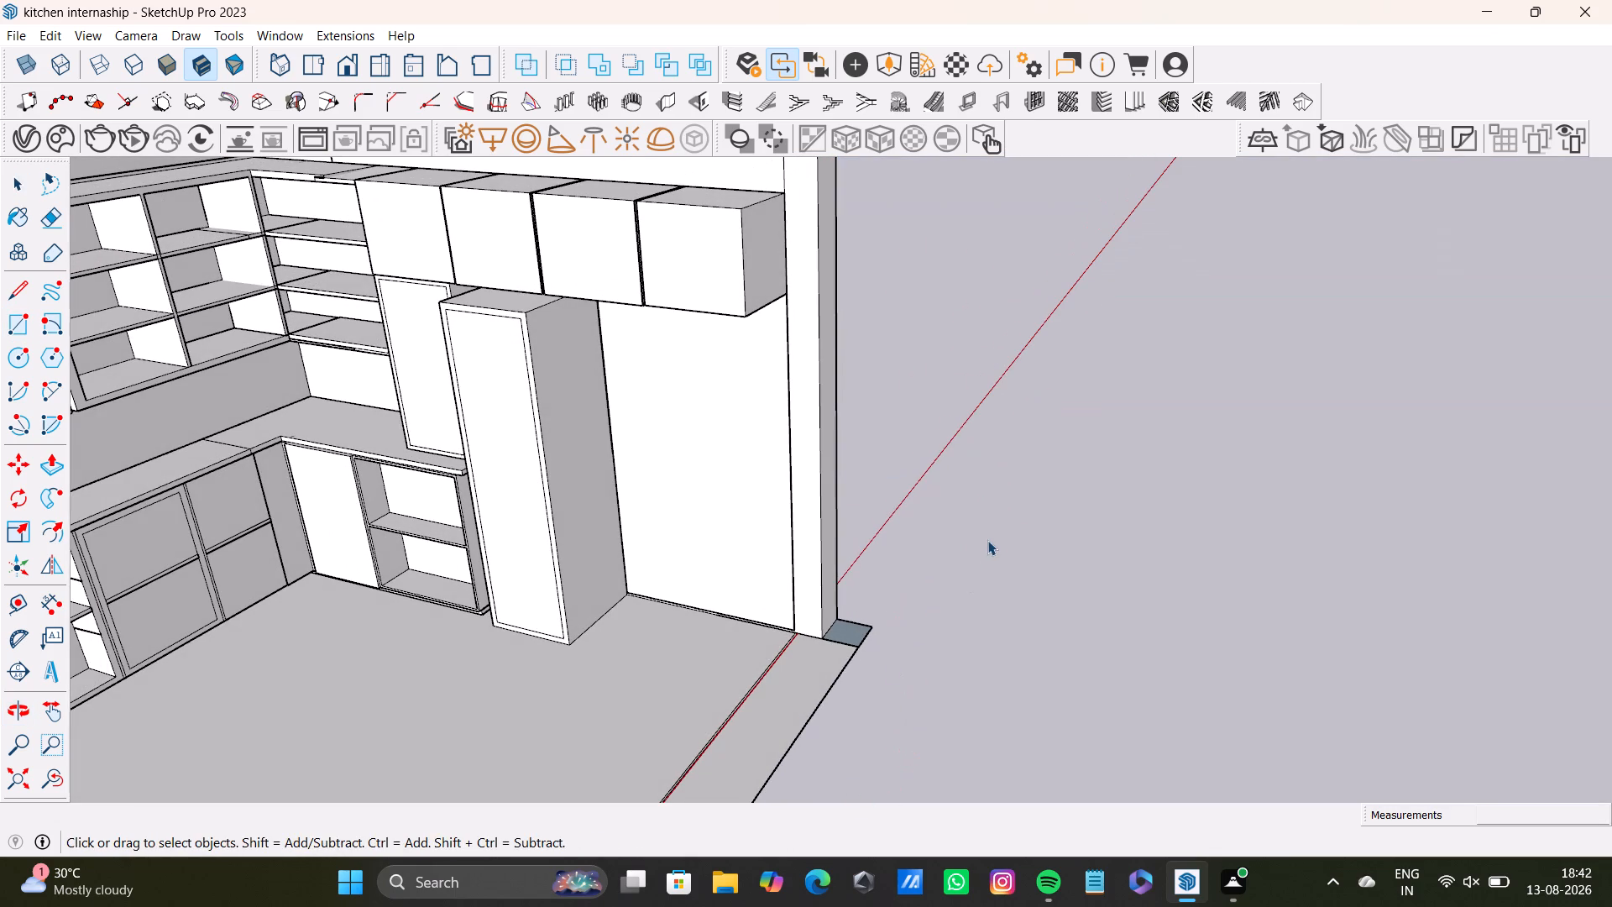
pyautogui.middleClick(987, 540)
pyautogui.moveTo(987, 540); pyautogui.dragTo(559, 699, button='middle')
pyautogui.moveTo(723, 565); pyautogui.dragTo(251, 680, button='middle')
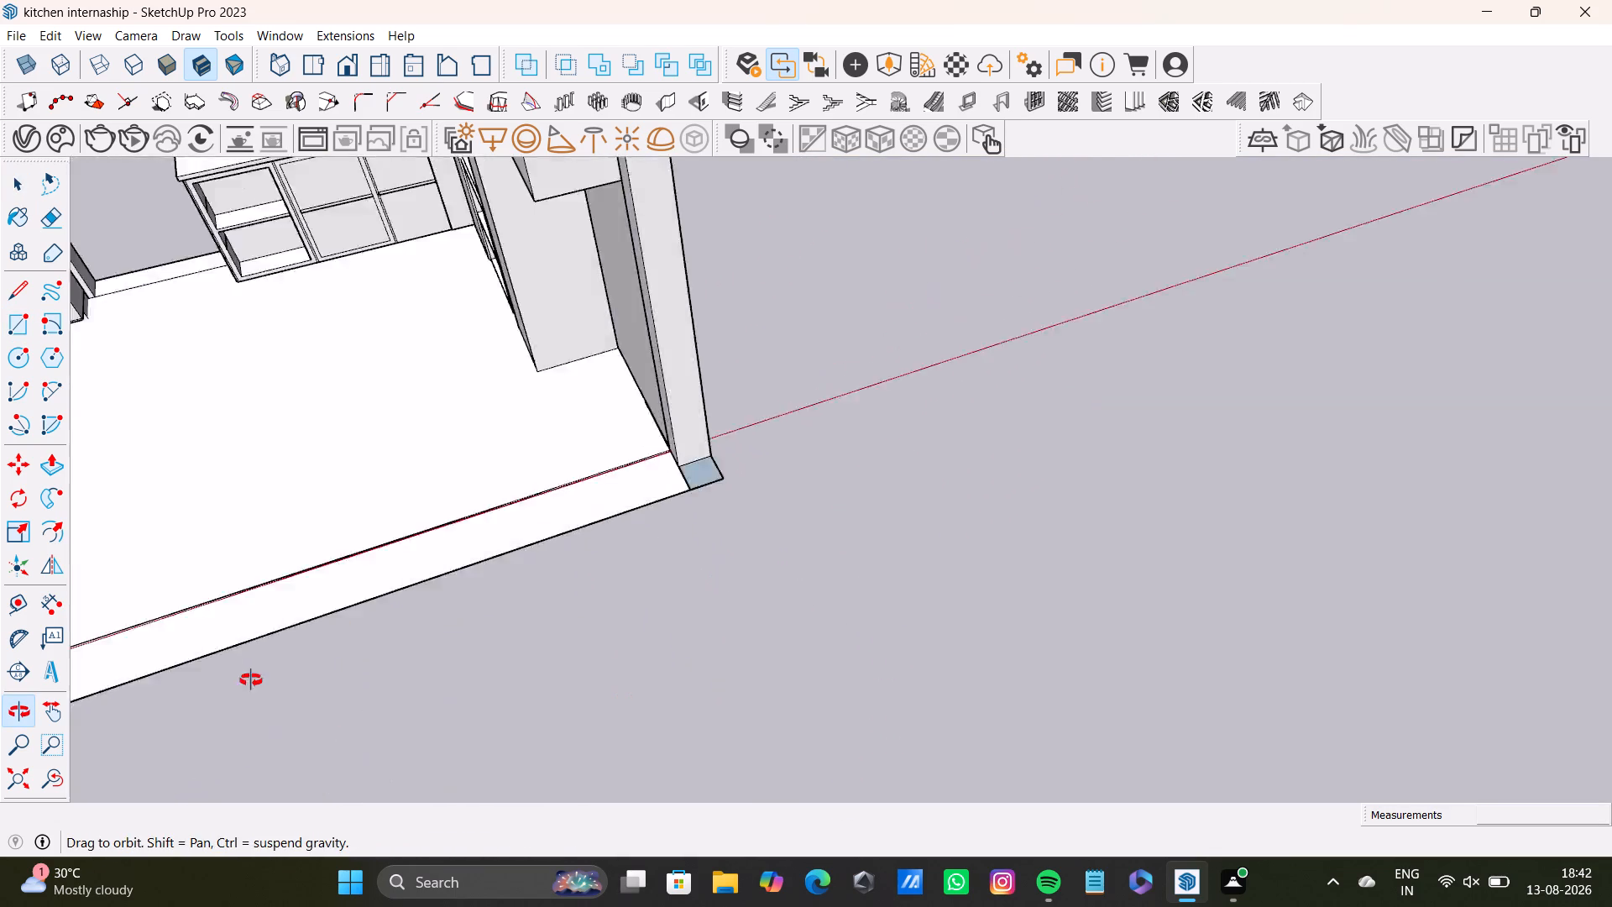
pyautogui.moveTo(251, 680); pyautogui.dragTo(204, 585, button='middle')
pyautogui.keyDown('shift'); pyautogui.moveTo(416, 385); pyautogui.dragTo(681, 695, button='middle'); pyautogui.keyUp('shift')
pyautogui.scroll(2, 680, 653)
pyautogui.keyDown('shift'); pyautogui.moveTo(682, 554); pyautogui.dragTo(683, 695, button='middle'); pyautogui.keyUp('shift')
pyautogui.moveTo(678, 689); pyautogui.dragTo(699, 596, button='middle')
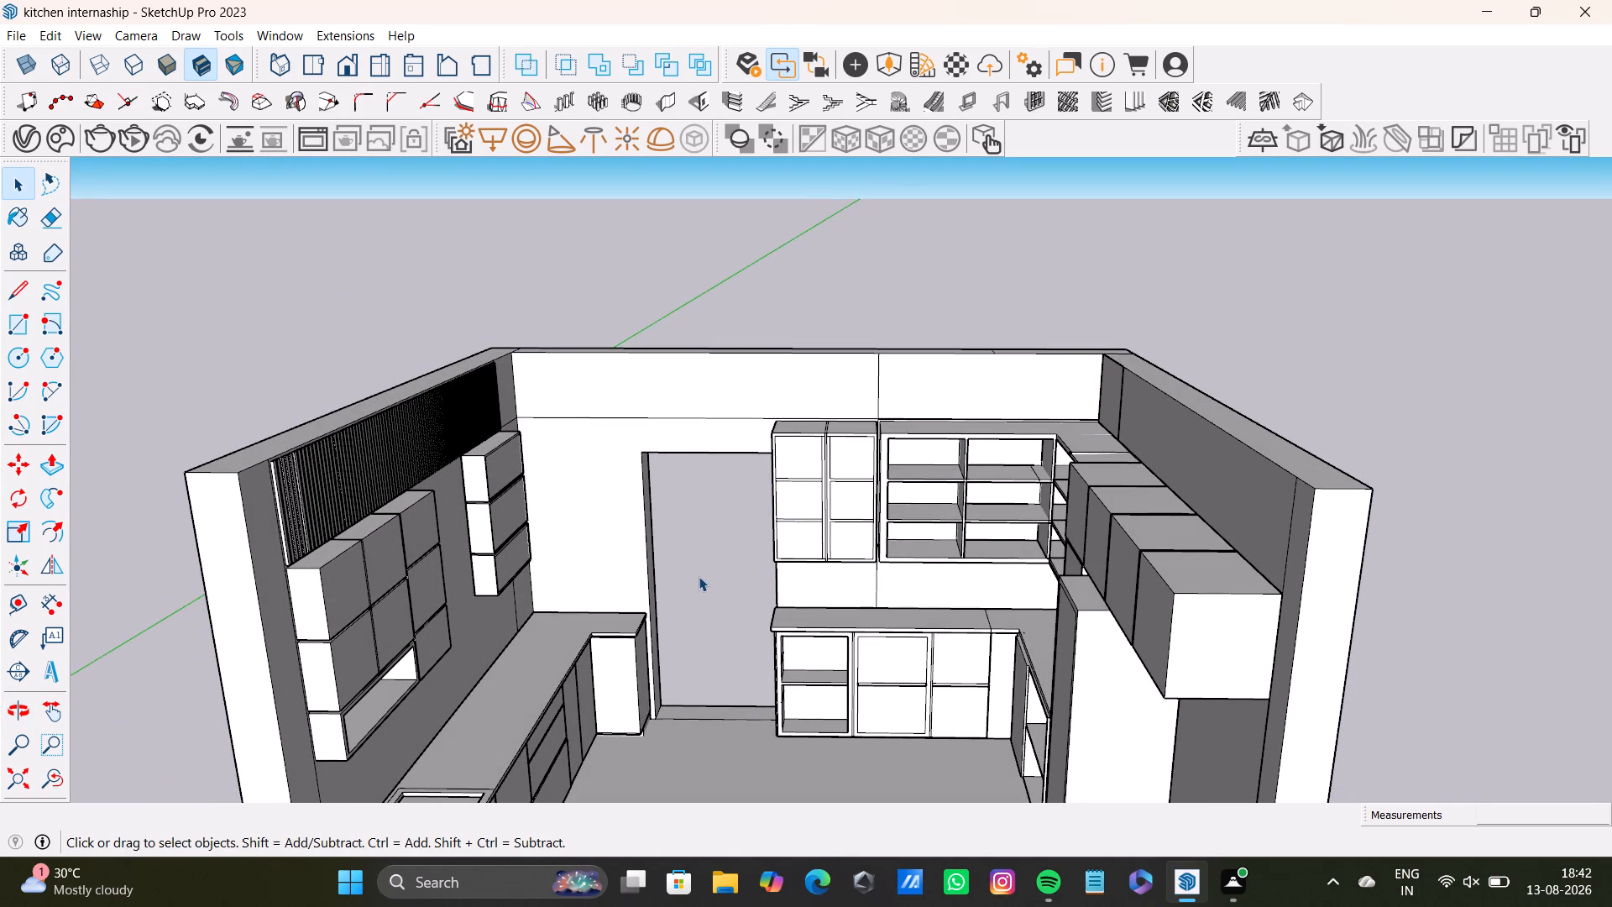
# Copy the end slat of the slatted wall band about 1' 4" along the wall to the room corner, divided into 10 evenly spaced copies.
pyautogui.press('space')
pyautogui.scroll(5, 536, 347)
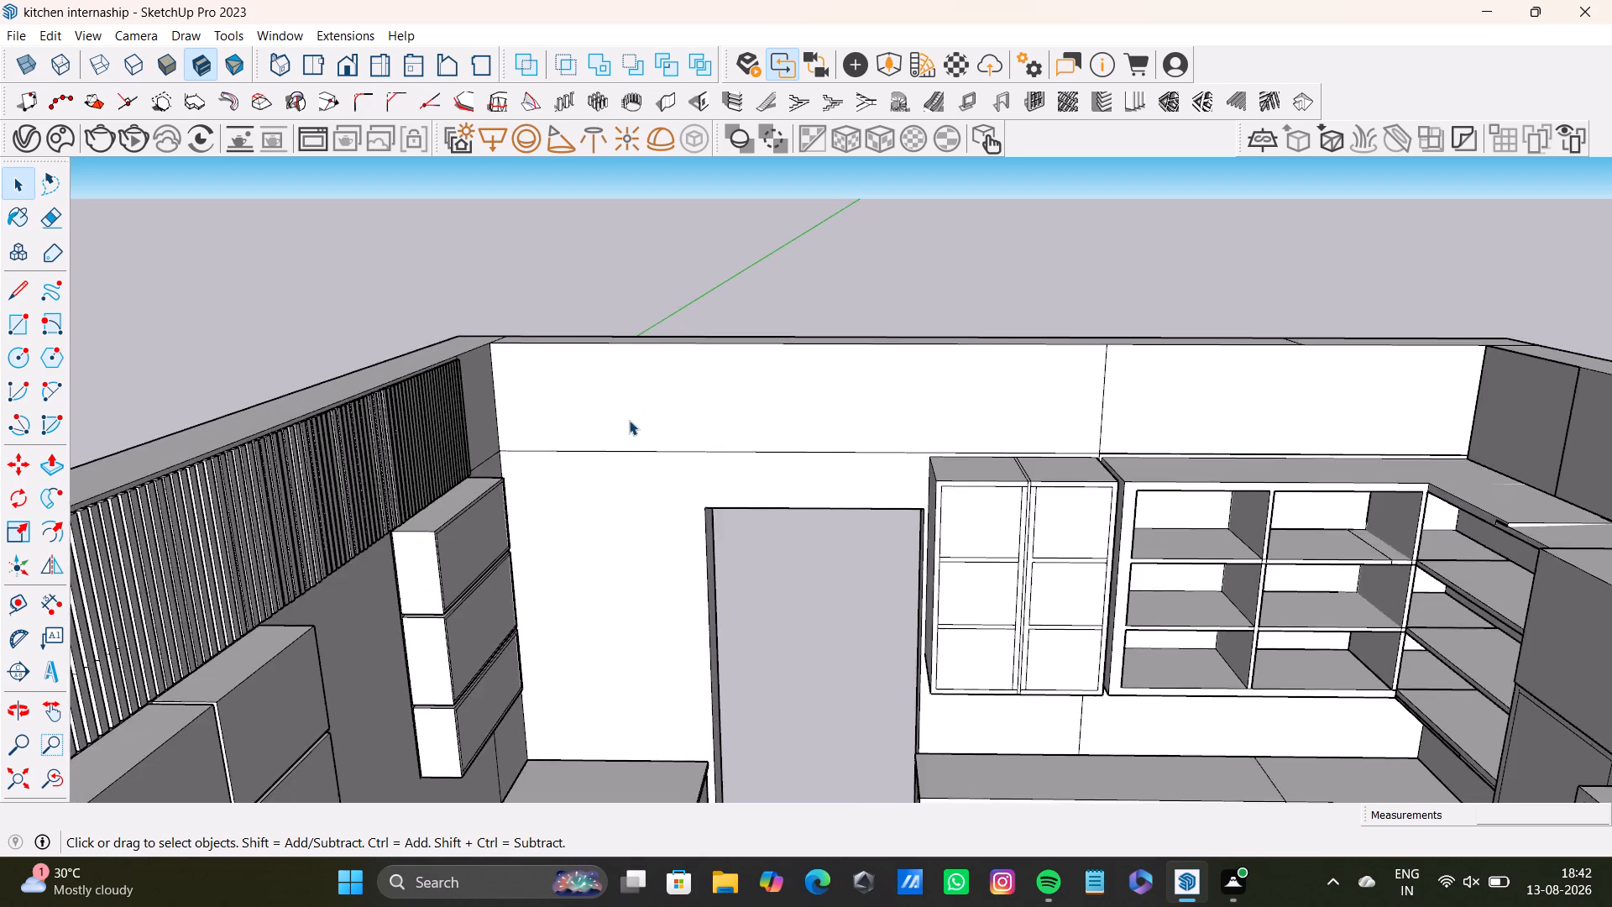
pyautogui.moveTo(629, 420); pyautogui.dragTo(313, 490, button='middle')
pyautogui.scroll(5, 492, 349)
pyautogui.moveTo(683, 293); pyautogui.dragTo(481, 327, button='middle')
pyautogui.scroll(2, 856, 293)
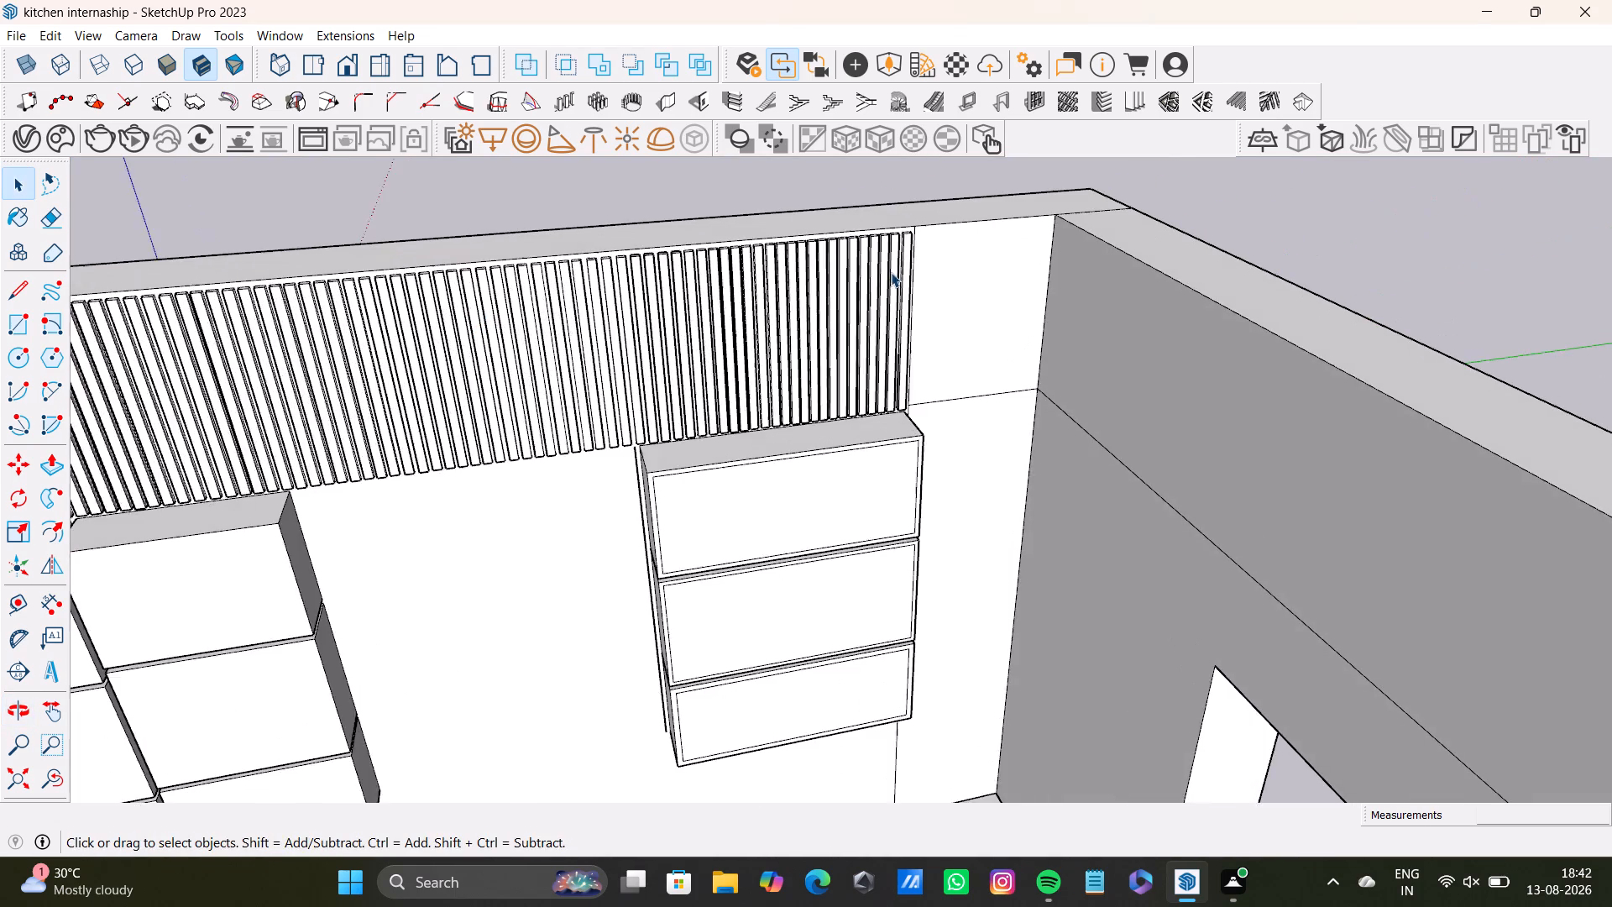
pyautogui.scroll(2, 891, 272)
pyautogui.click(911, 271)
pyautogui.doubleClick(911, 271)
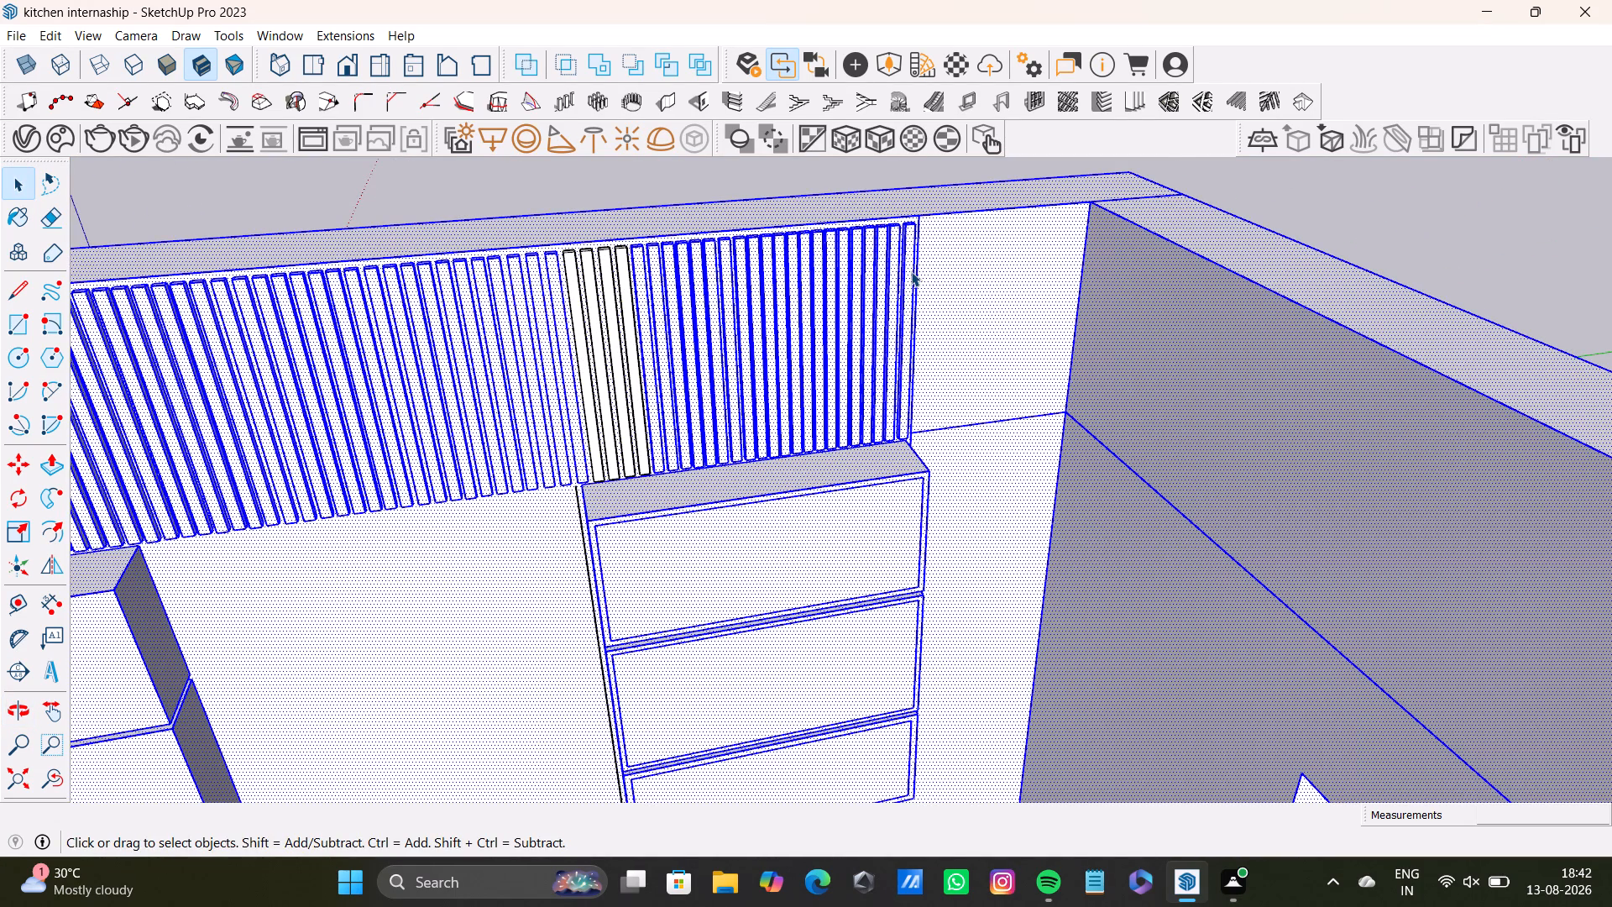
pyautogui.tripleClick(909, 272)
pyautogui.click(905, 291)
pyautogui.doubleClick(908, 301)
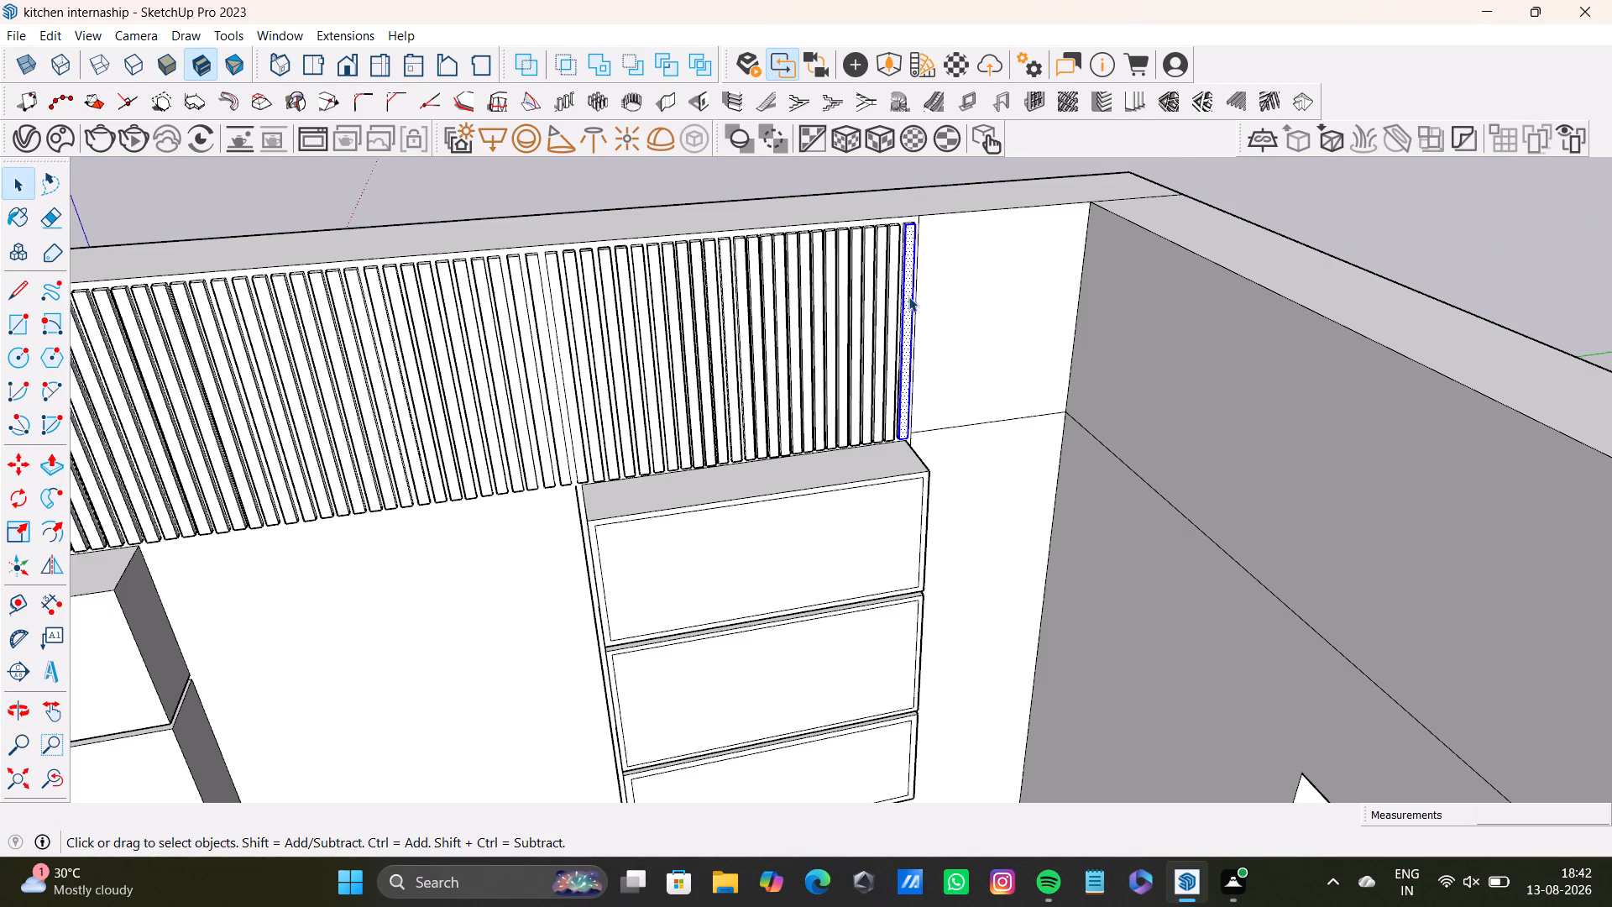
pyautogui.scroll(5, 908, 302)
pyautogui.moveTo(906, 283); pyautogui.dragTo(902, 475, button='middle')
pyautogui.keyDown('shift'); pyautogui.scroll(5, 909, 411); pyautogui.keyUp('shift')
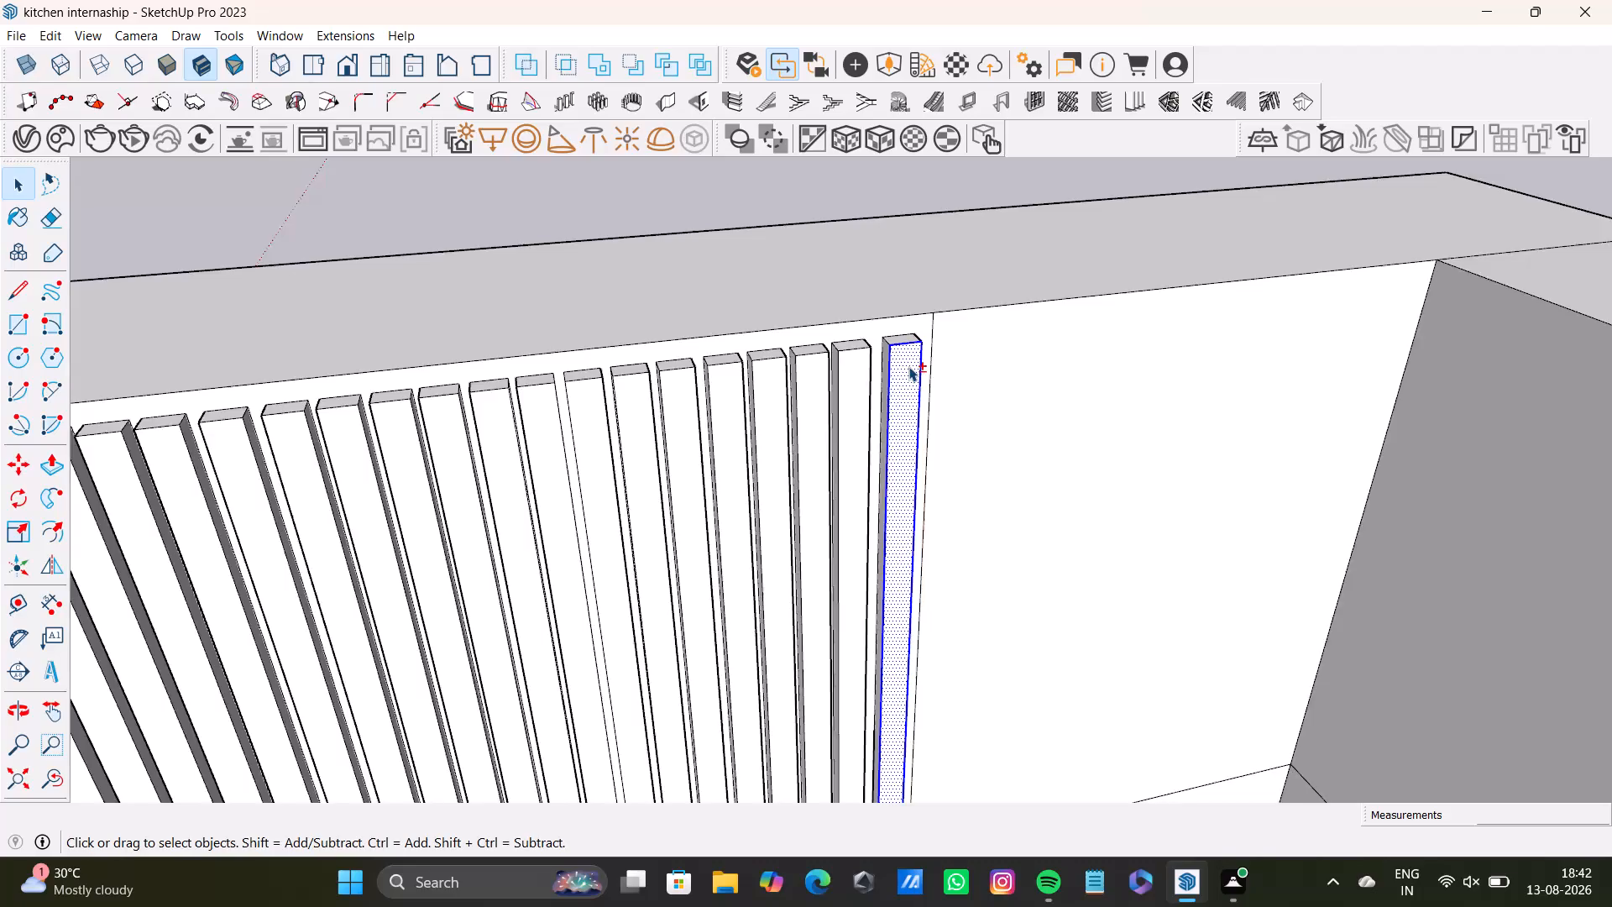
pyautogui.keyDown('shift'); pyautogui.scroll(3, 908, 366); pyautogui.keyUp('shift')
pyautogui.keyDown('shift'); pyautogui.moveTo(908, 366); pyautogui.dragTo(903, 471, button='middle'); pyautogui.keyUp('shift')
pyautogui.keyDown('shift'); pyautogui.click(903, 438); pyautogui.keyUp('shift')
pyautogui.keyDown('shift'); pyautogui.click(874, 462); pyautogui.keyUp('shift')
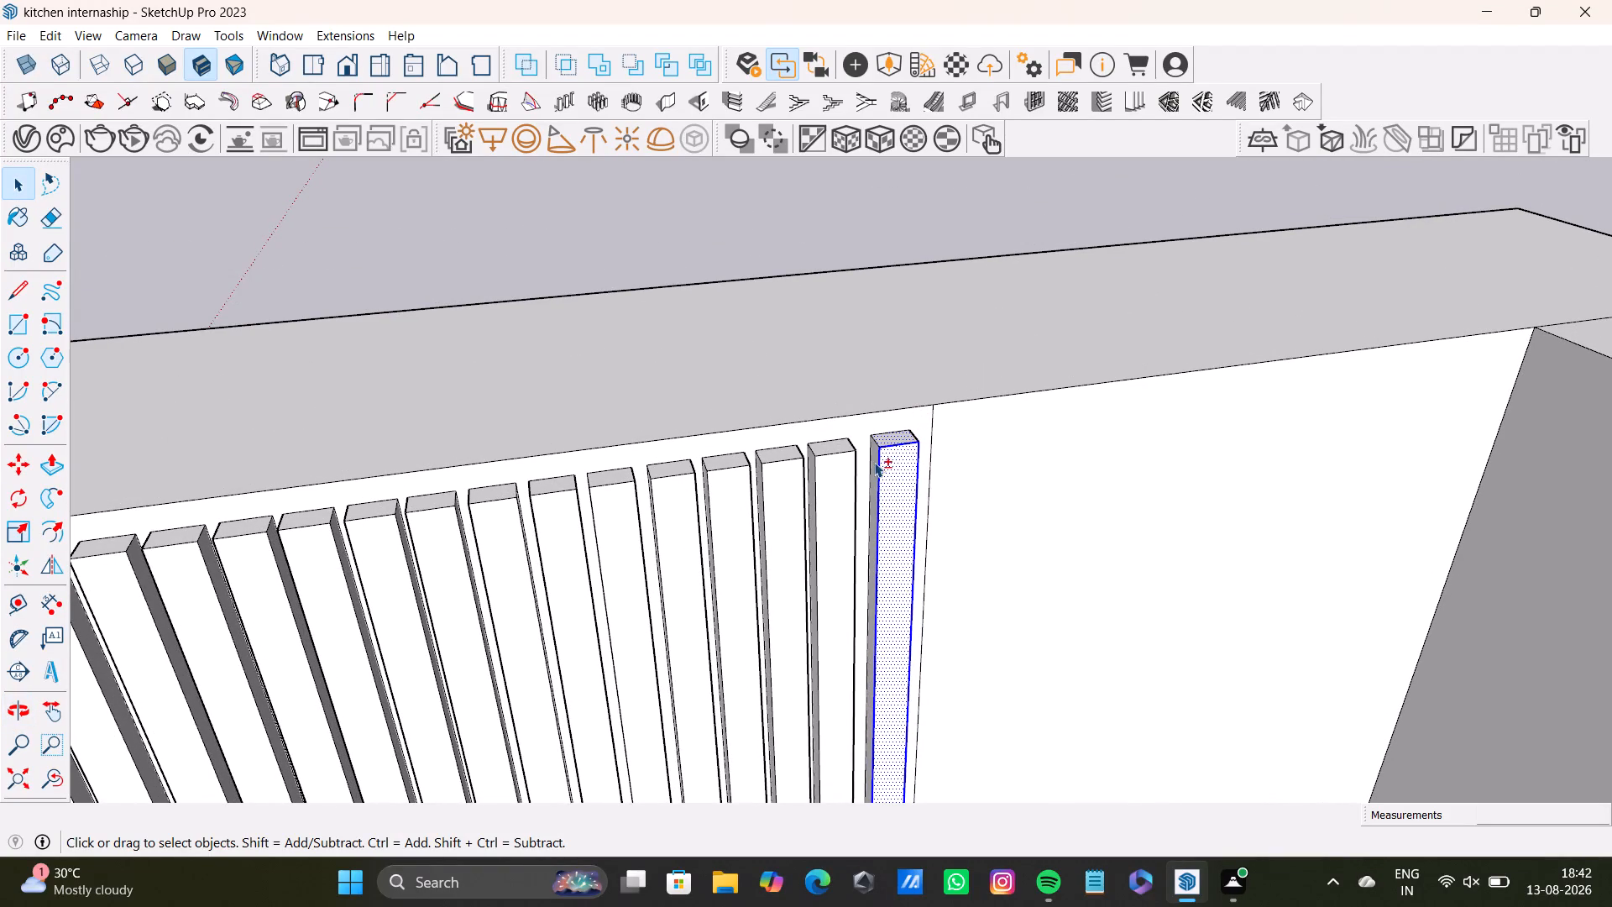
pyautogui.moveTo(904, 475); pyautogui.dragTo(610, 417, button='middle')
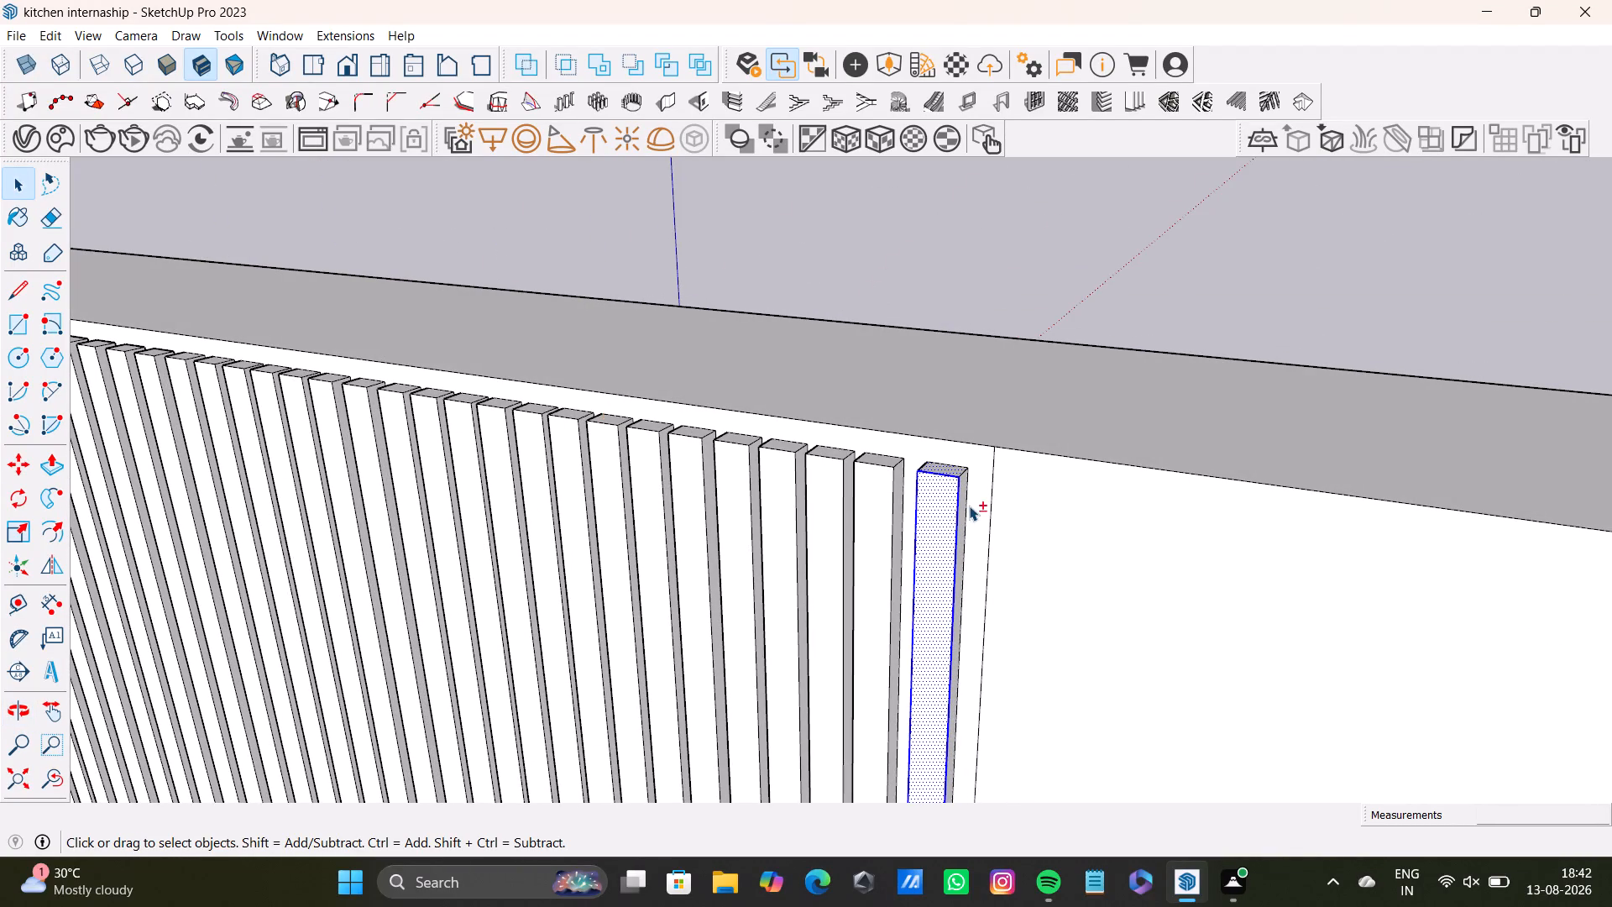
pyautogui.keyDown('shift'); pyautogui.click(960, 521); pyautogui.keyUp('shift')
pyautogui.moveTo(943, 612); pyautogui.dragTo(992, 439, button='middle')
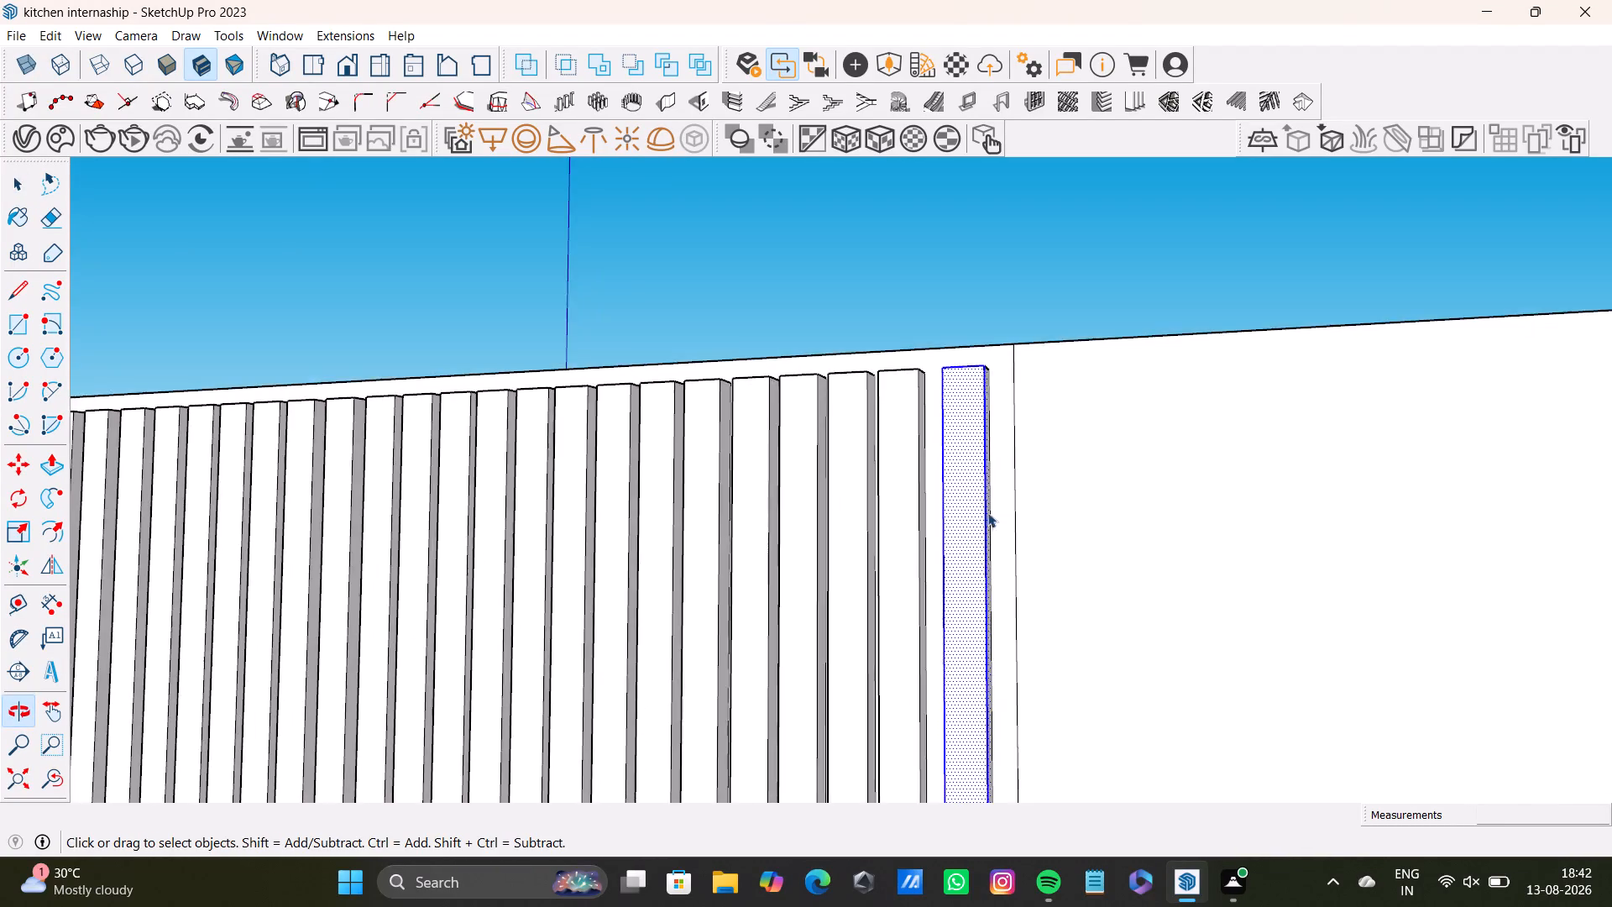
pyautogui.scroll(-7, 985, 516)
pyautogui.moveTo(954, 654); pyautogui.dragTo(1005, 318, button='middle')
pyautogui.keyDown('shift'); pyautogui.moveTo(1065, 512); pyautogui.dragTo(1052, 422, button='middle'); pyautogui.keyUp('shift')
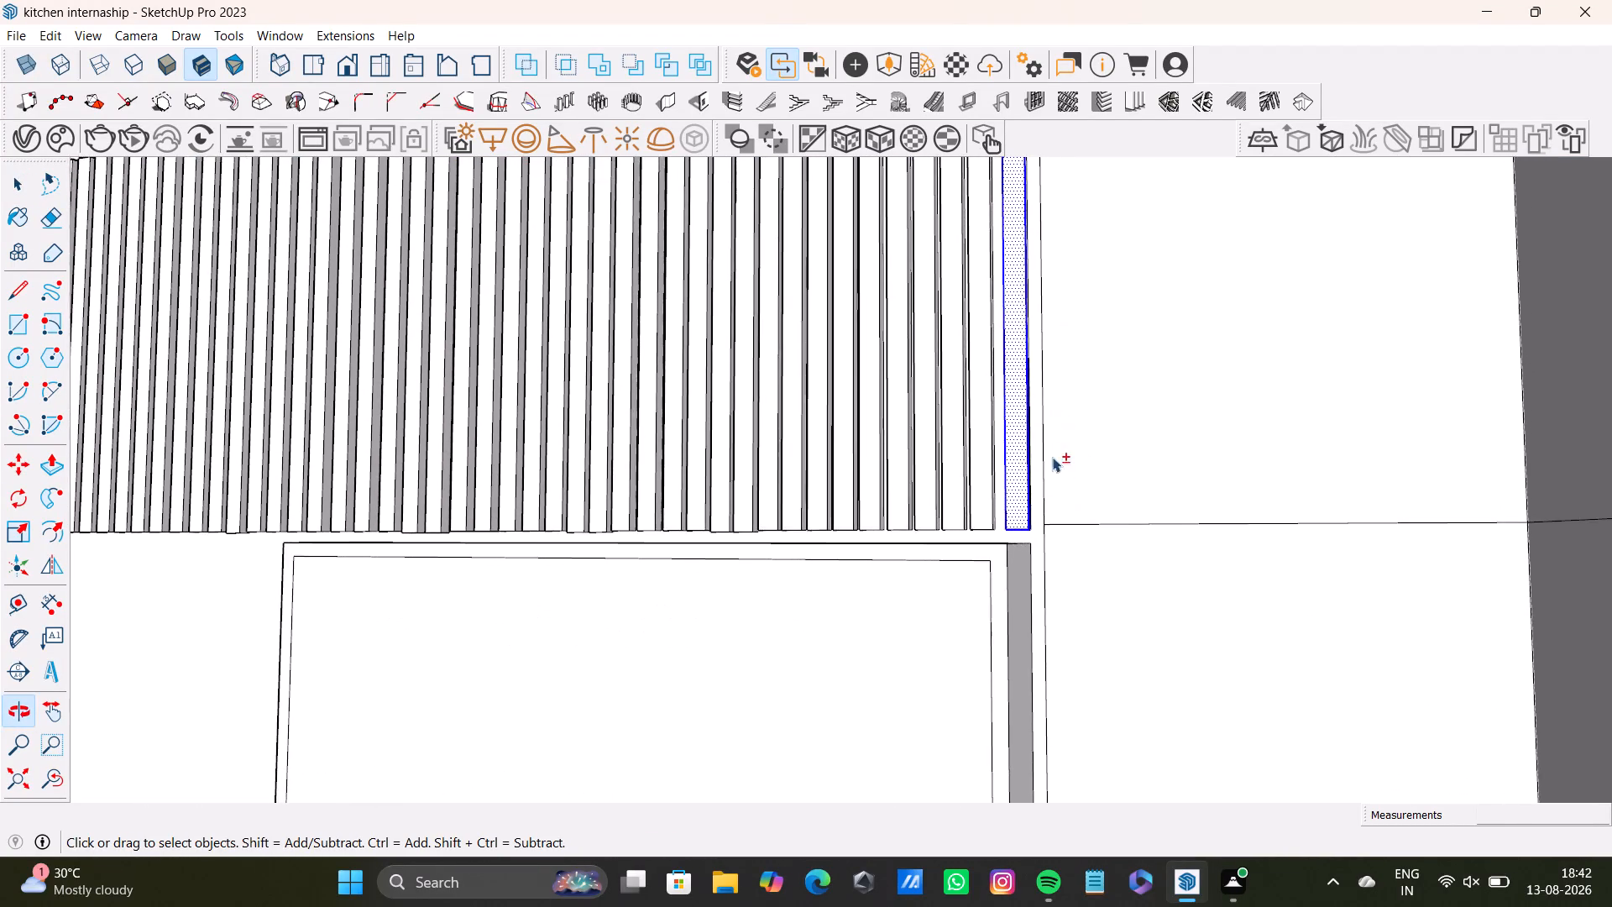
pyautogui.scroll(2, 1049, 478)
pyautogui.scroll(7, 1027, 388)
pyautogui.moveTo(1047, 456); pyautogui.dragTo(1013, 290, button='middle')
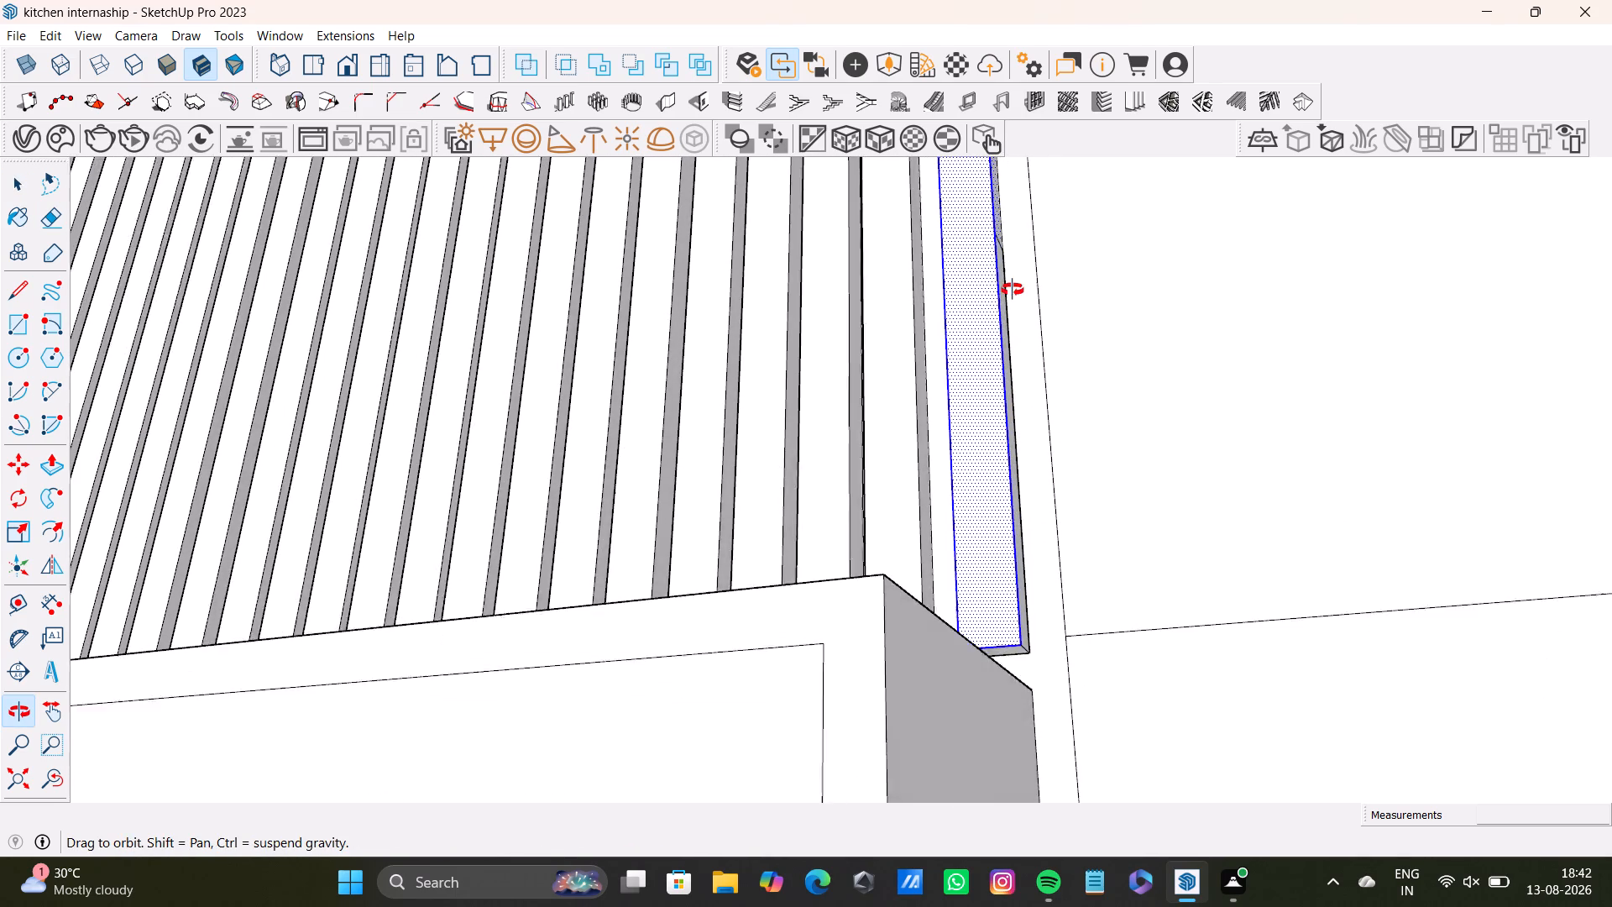
pyautogui.moveTo(1013, 290); pyautogui.dragTo(1012, 281, button='middle')
pyautogui.keyDown('shift'); pyautogui.click(1022, 540); pyautogui.keyUp('shift')
pyautogui.keyDown('shift'); pyautogui.click(1019, 554); pyautogui.keyUp('shift')
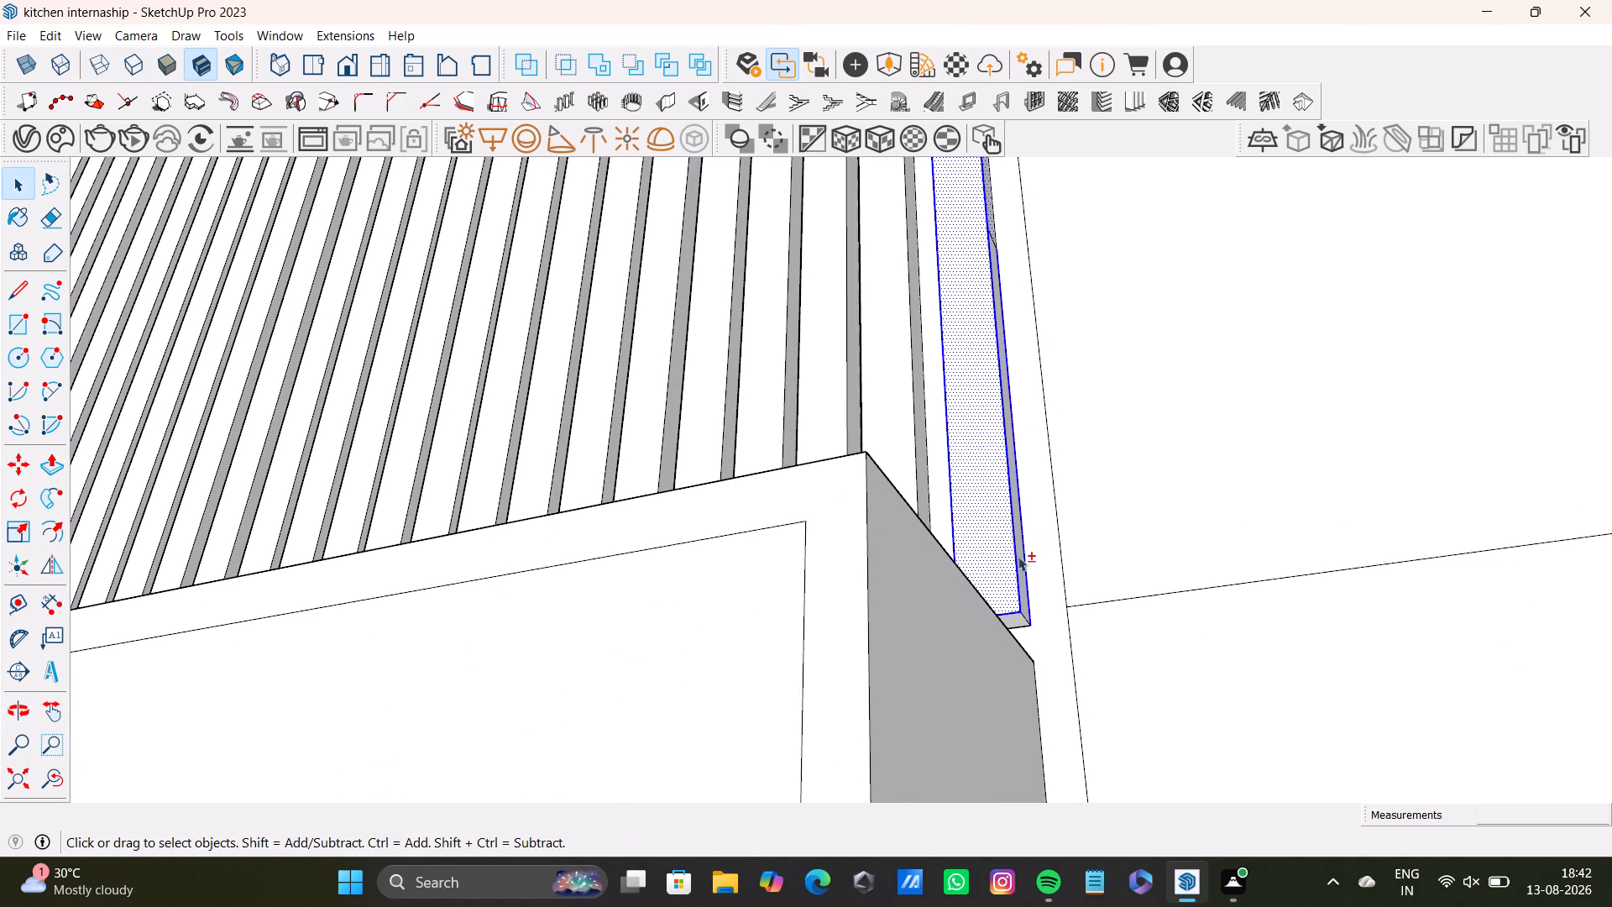
pyautogui.keyDown('shift'); pyautogui.click(1021, 569); pyautogui.keyUp('shift')
pyautogui.keyDown('shift'); pyautogui.click(1015, 616); pyautogui.keyUp('shift')
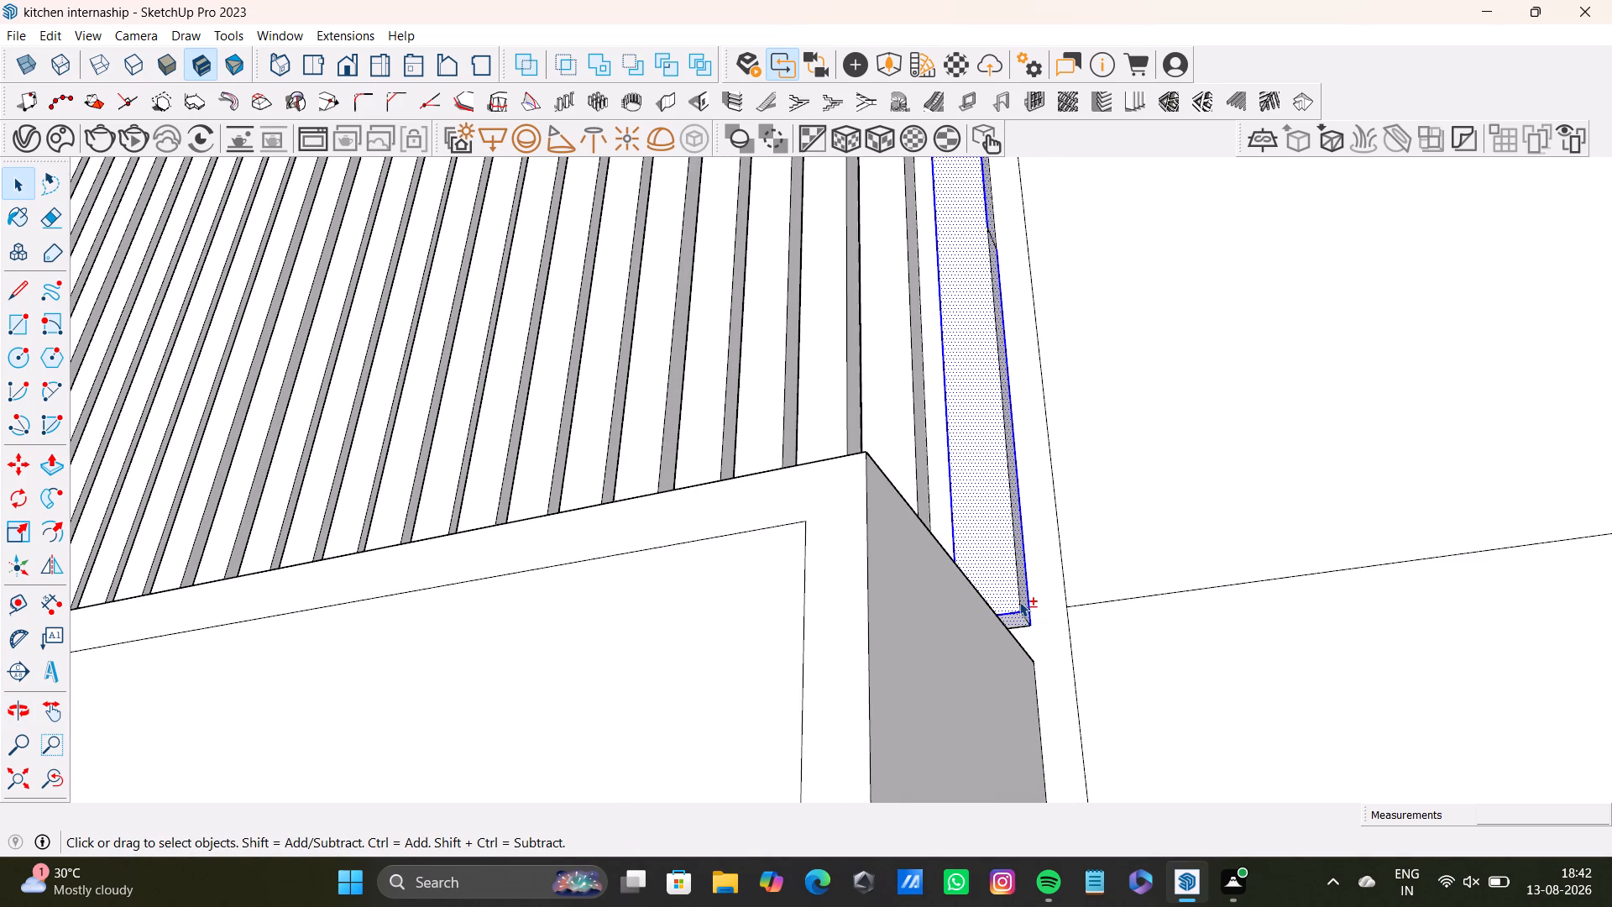
pyautogui.keyDown('shift'); pyautogui.click(1019, 600); pyautogui.keyUp('shift')
pyautogui.keyDown('shift'); pyautogui.click(1024, 617); pyautogui.keyUp('shift')
pyautogui.moveTo(1009, 545); pyautogui.dragTo(1013, 568, button='middle')
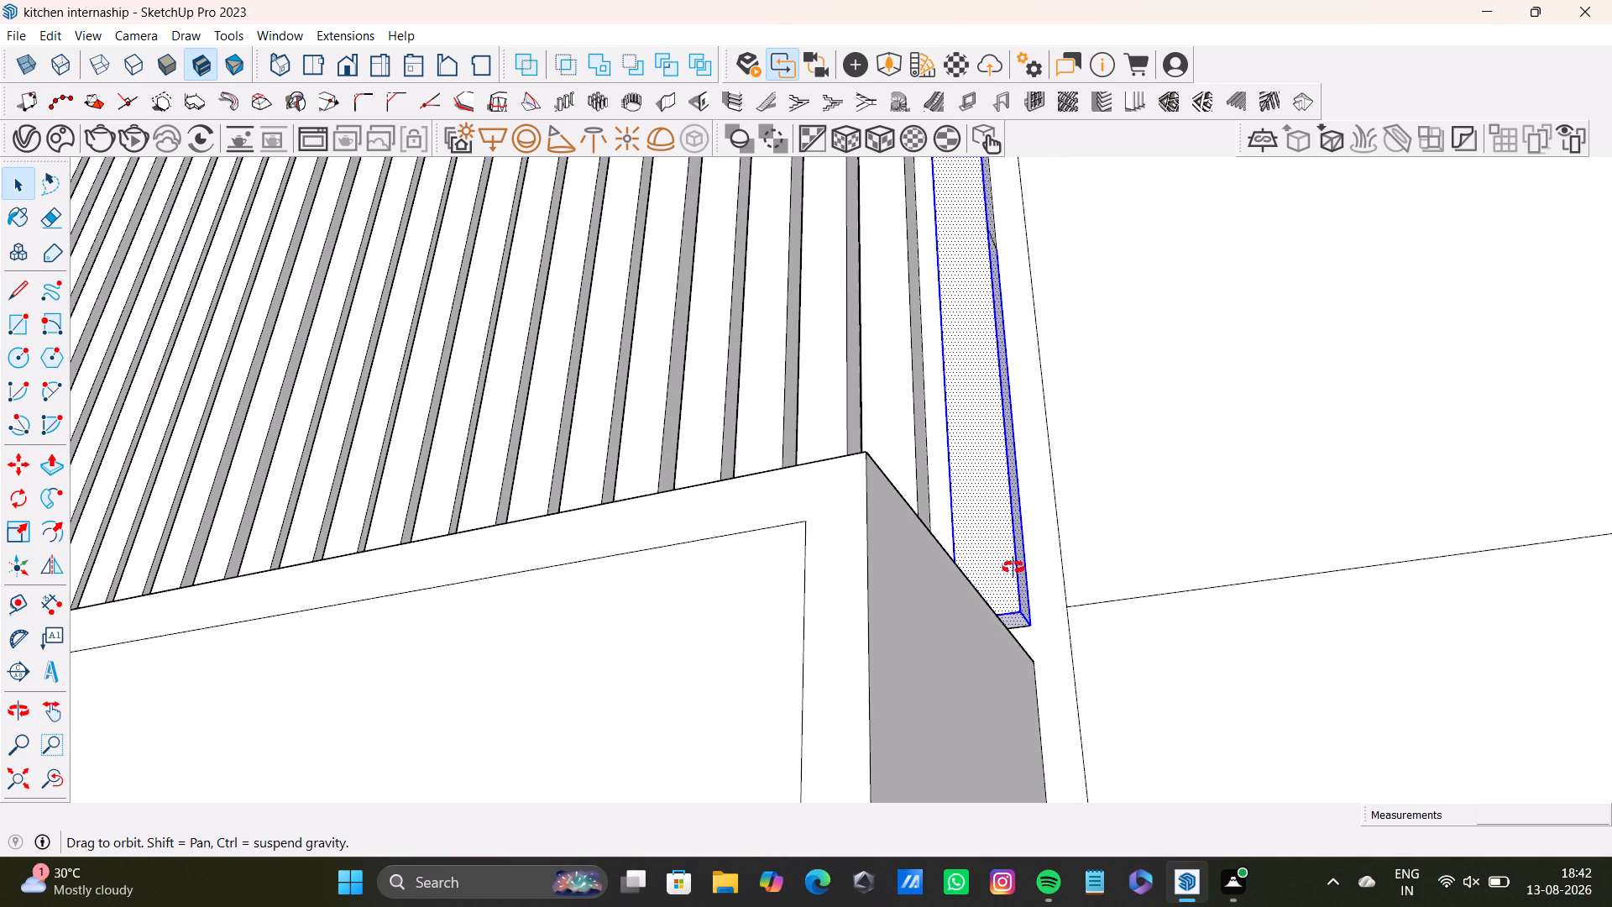
pyautogui.moveTo(1013, 568); pyautogui.dragTo(1189, 702, button='middle')
pyautogui.moveTo(974, 647); pyautogui.dragTo(1074, 679, button='middle')
pyautogui.keyDown('shift'); pyautogui.scroll(3, 954, 637); pyautogui.keyUp('shift')
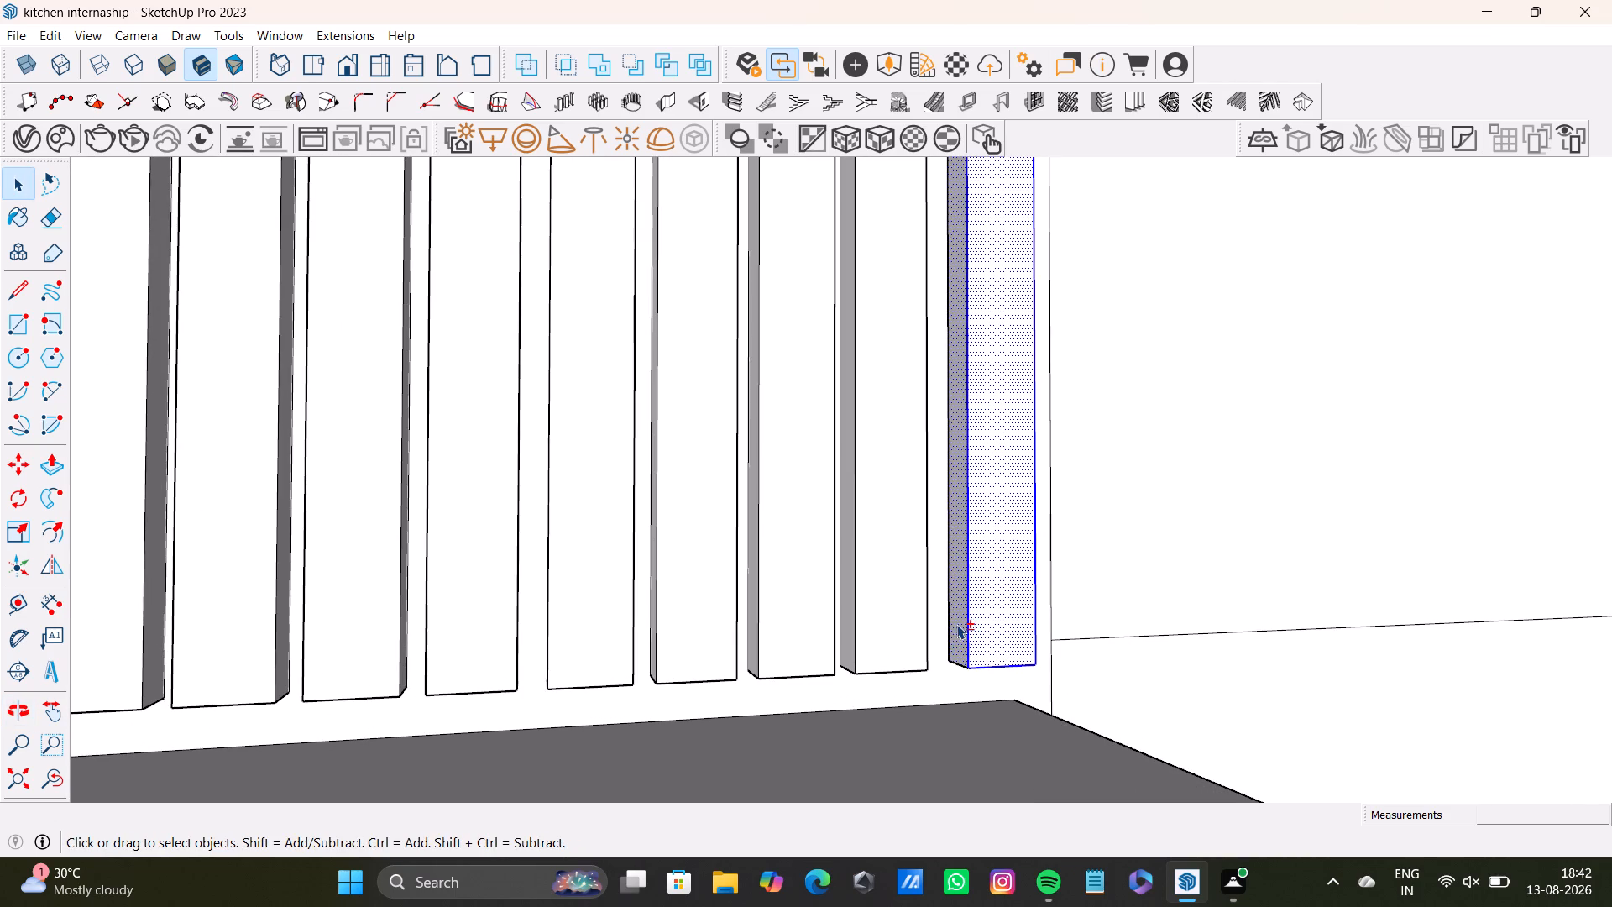
pyautogui.keyDown('shift'); pyautogui.click(950, 626); pyautogui.keyUp('shift')
pyautogui.keyDown('shift'); pyautogui.click(957, 636); pyautogui.keyUp('shift')
pyautogui.keyDown('shift'); pyautogui.click(960, 663); pyautogui.keyUp('shift')
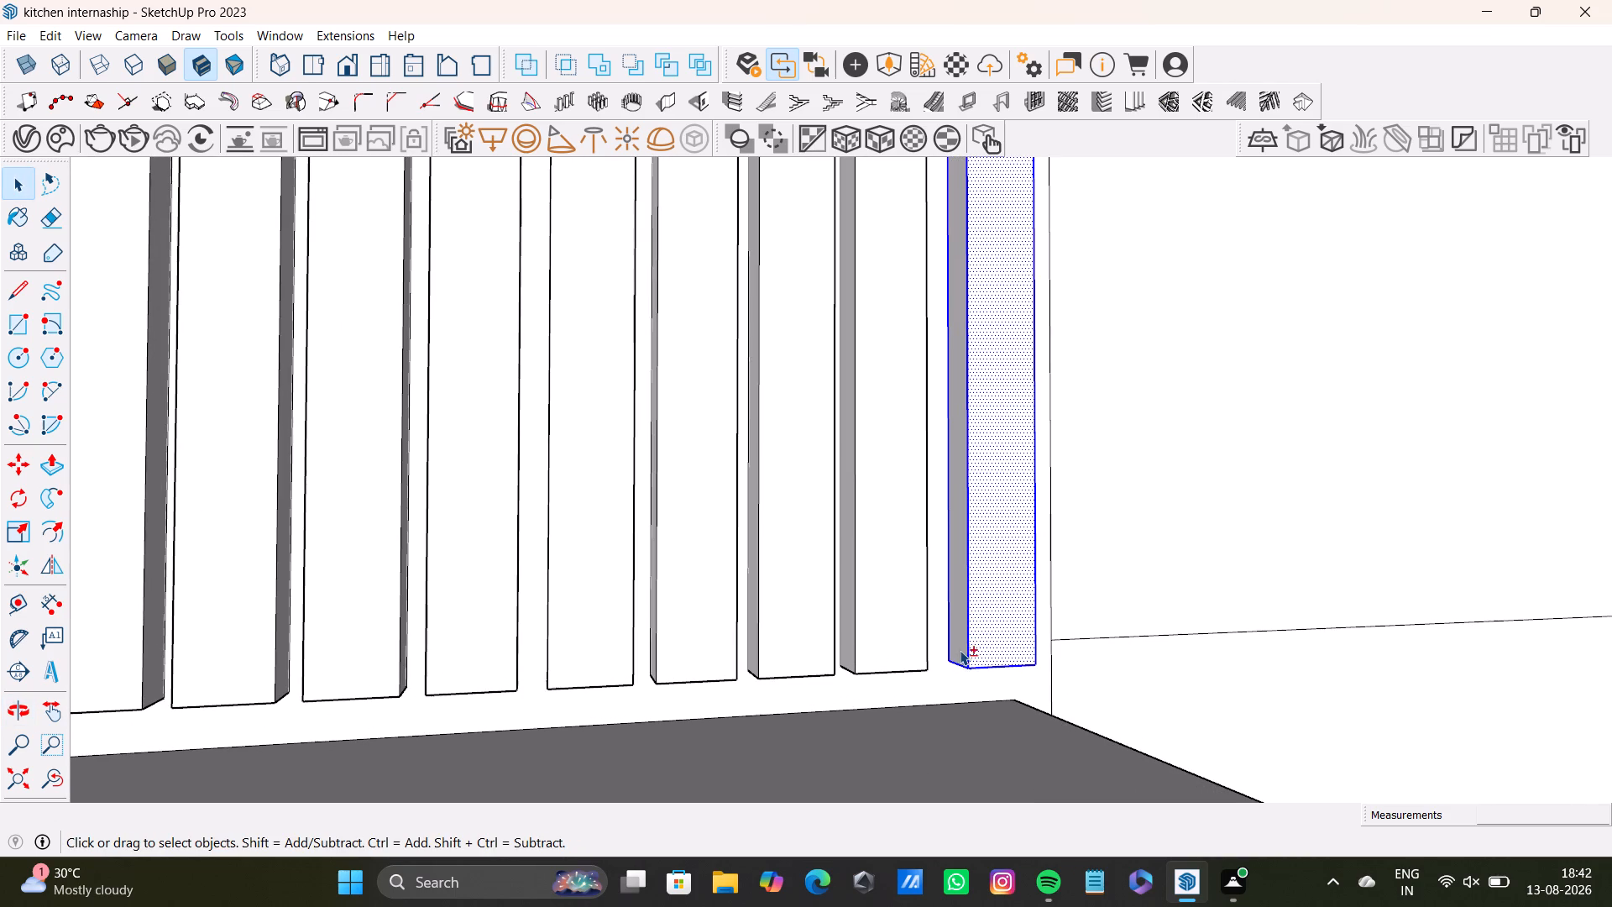
pyautogui.keyDown('shift'); pyautogui.click(960, 650); pyautogui.keyUp('shift')
pyautogui.moveTo(982, 621); pyautogui.dragTo(982, 730, button='middle')
pyautogui.scroll(-10, 973, 396)
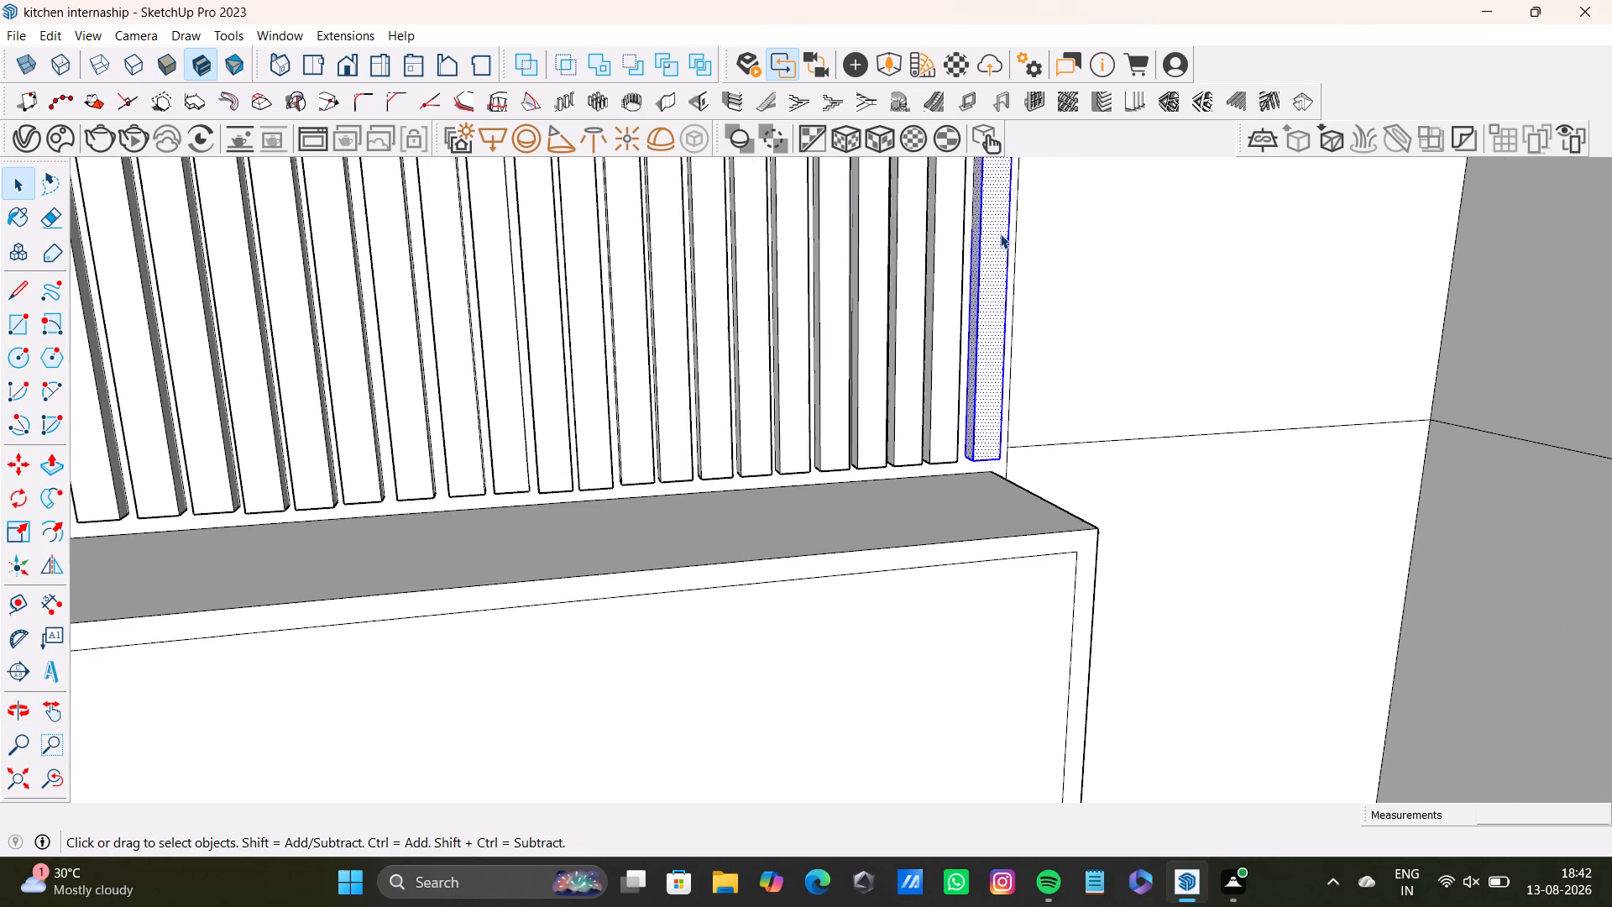
pyautogui.moveTo(995, 212); pyautogui.dragTo(941, 665, button='middle')
pyautogui.keyDown('shift'); pyautogui.scroll(-1, 995, 212); pyautogui.keyUp('shift')
pyautogui.moveTo(932, 342); pyautogui.dragTo(936, 515, button='middle')
pyautogui.scroll(2, 964, 202)
pyautogui.moveTo(964, 202); pyautogui.dragTo(949, 406, button='middle')
pyautogui.keyDown('shift'); pyautogui.click(950, 386); pyautogui.keyUp('shift')
pyautogui.keyDown('shift'); pyautogui.doubleClick(944, 386); pyautogui.keyUp('shift')
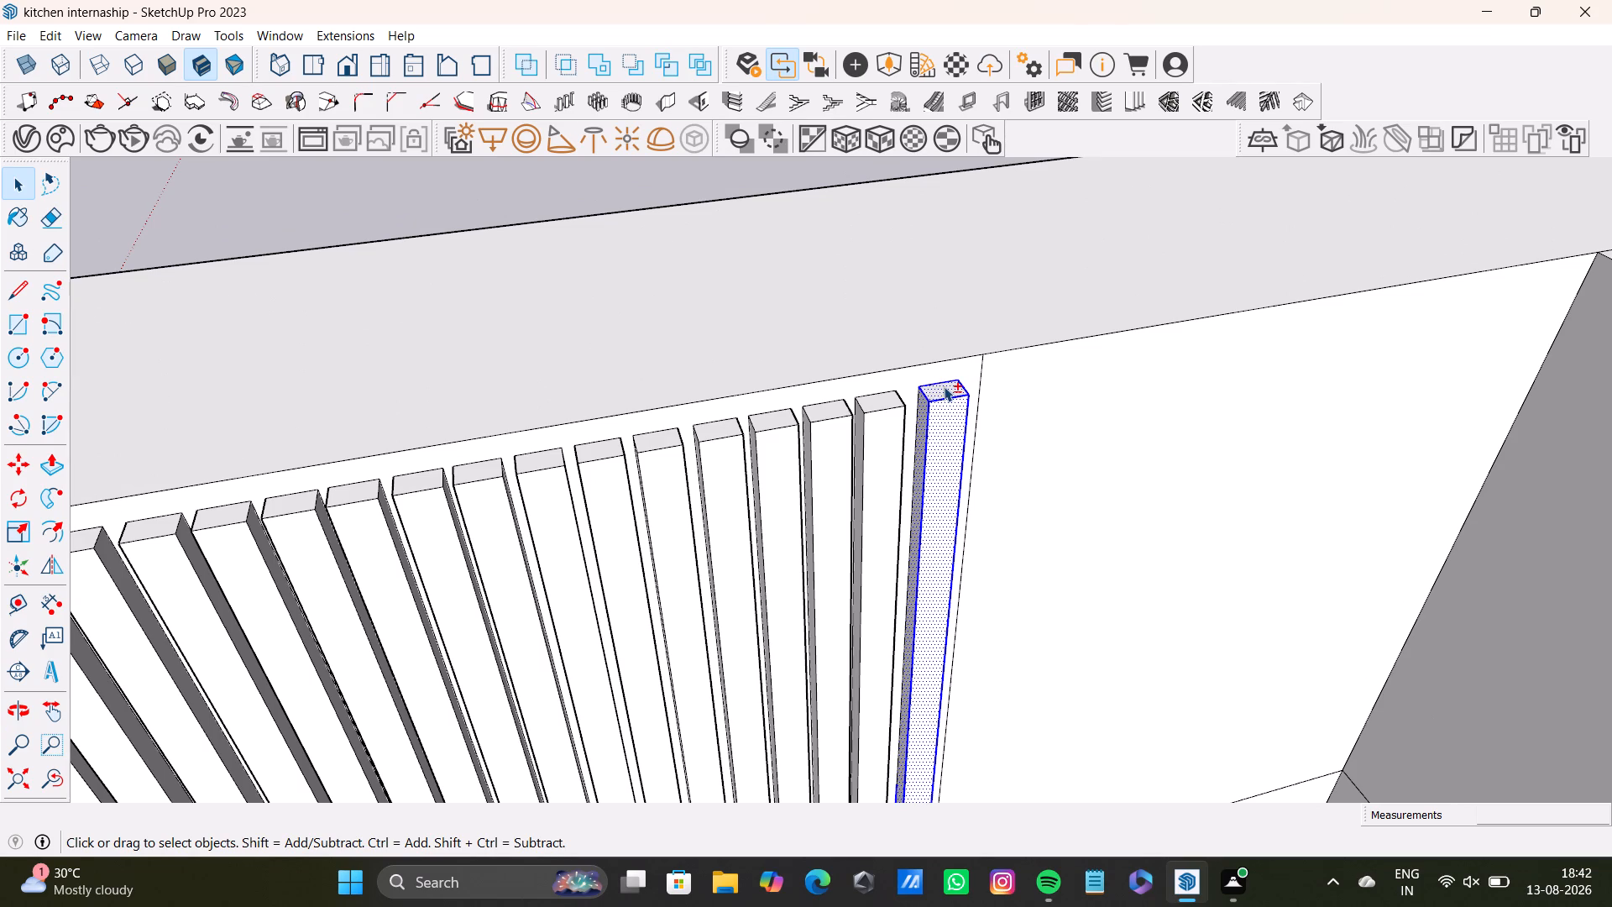
pyautogui.keyDown('shift'); pyautogui.doubleClick(923, 401); pyautogui.keyUp('shift')
pyautogui.keyDown('shift'); pyautogui.doubleClick(924, 406); pyautogui.keyUp('shift')
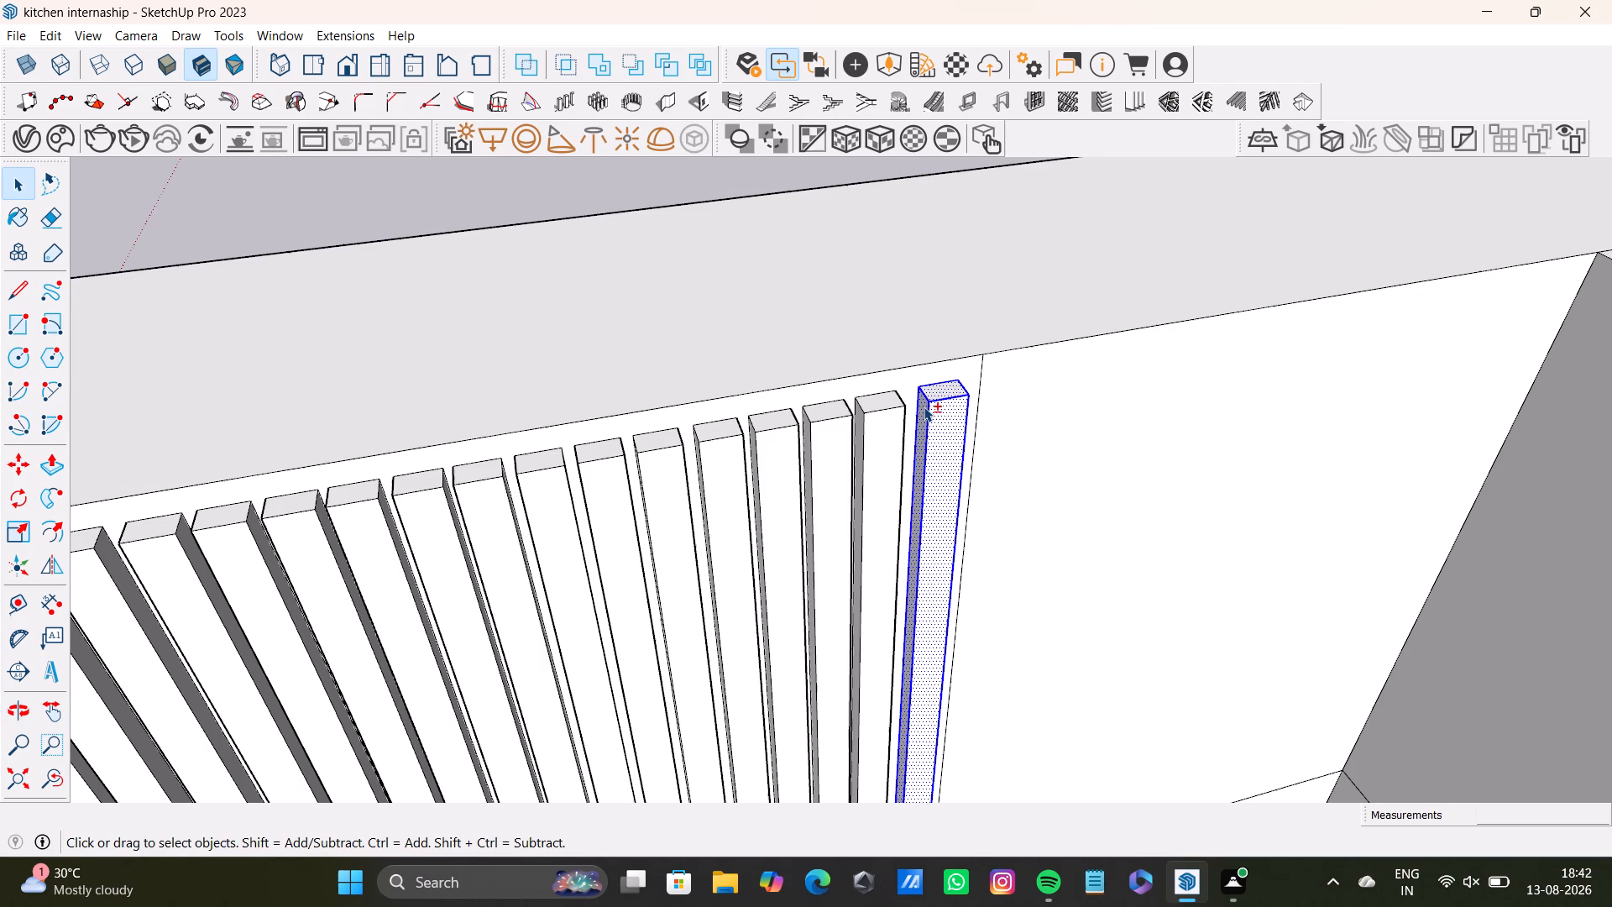
pyautogui.press('m')
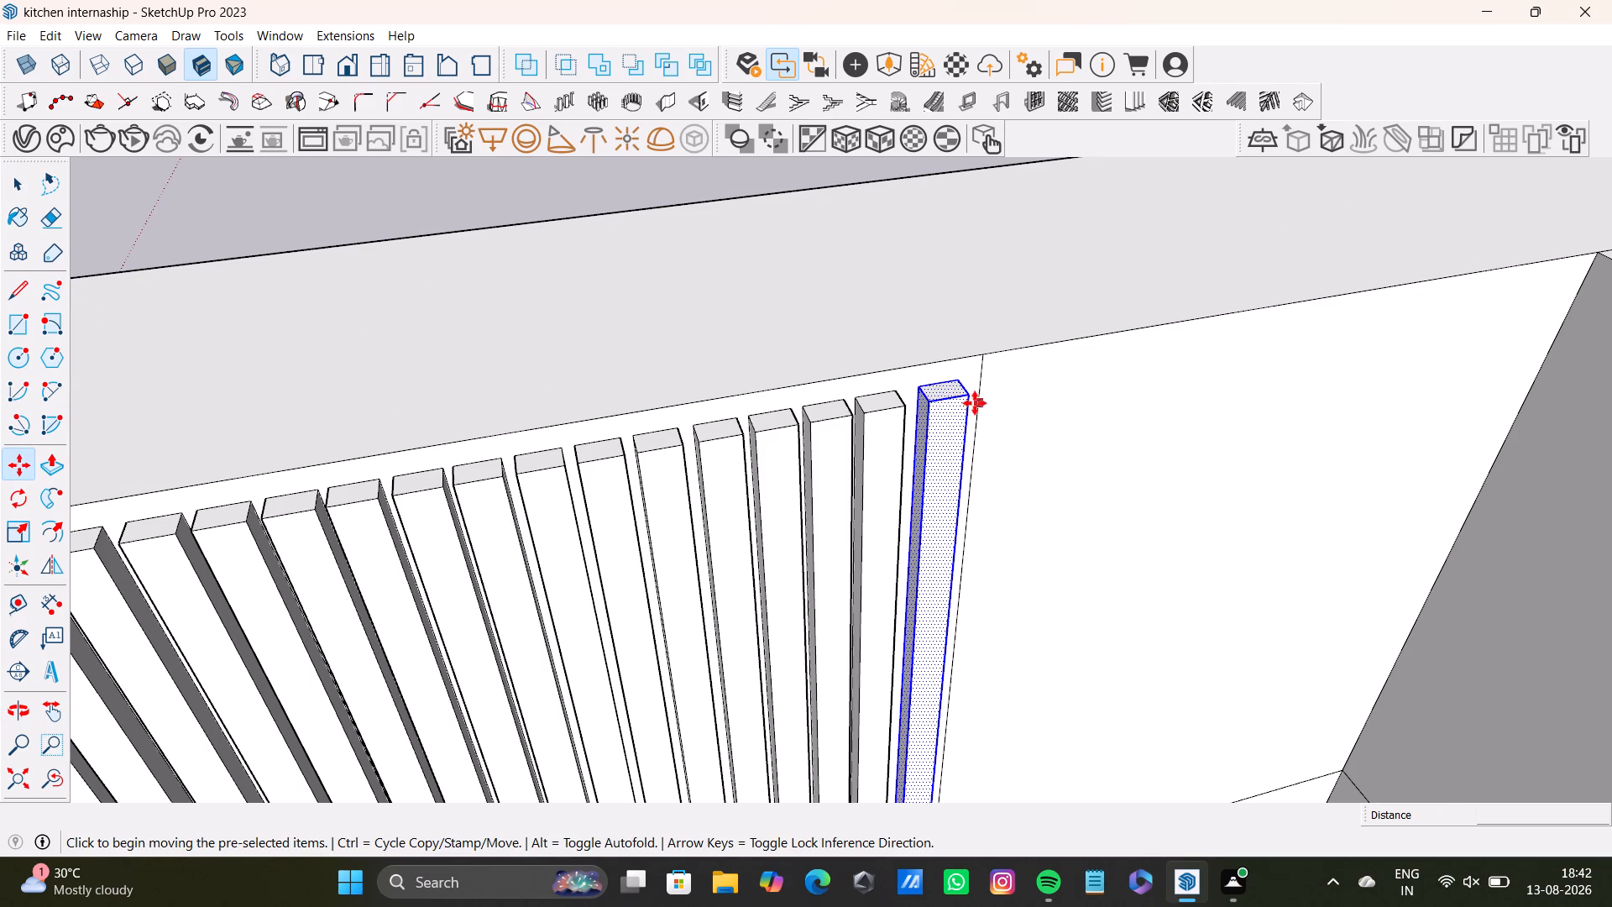
pyautogui.click(970, 401)
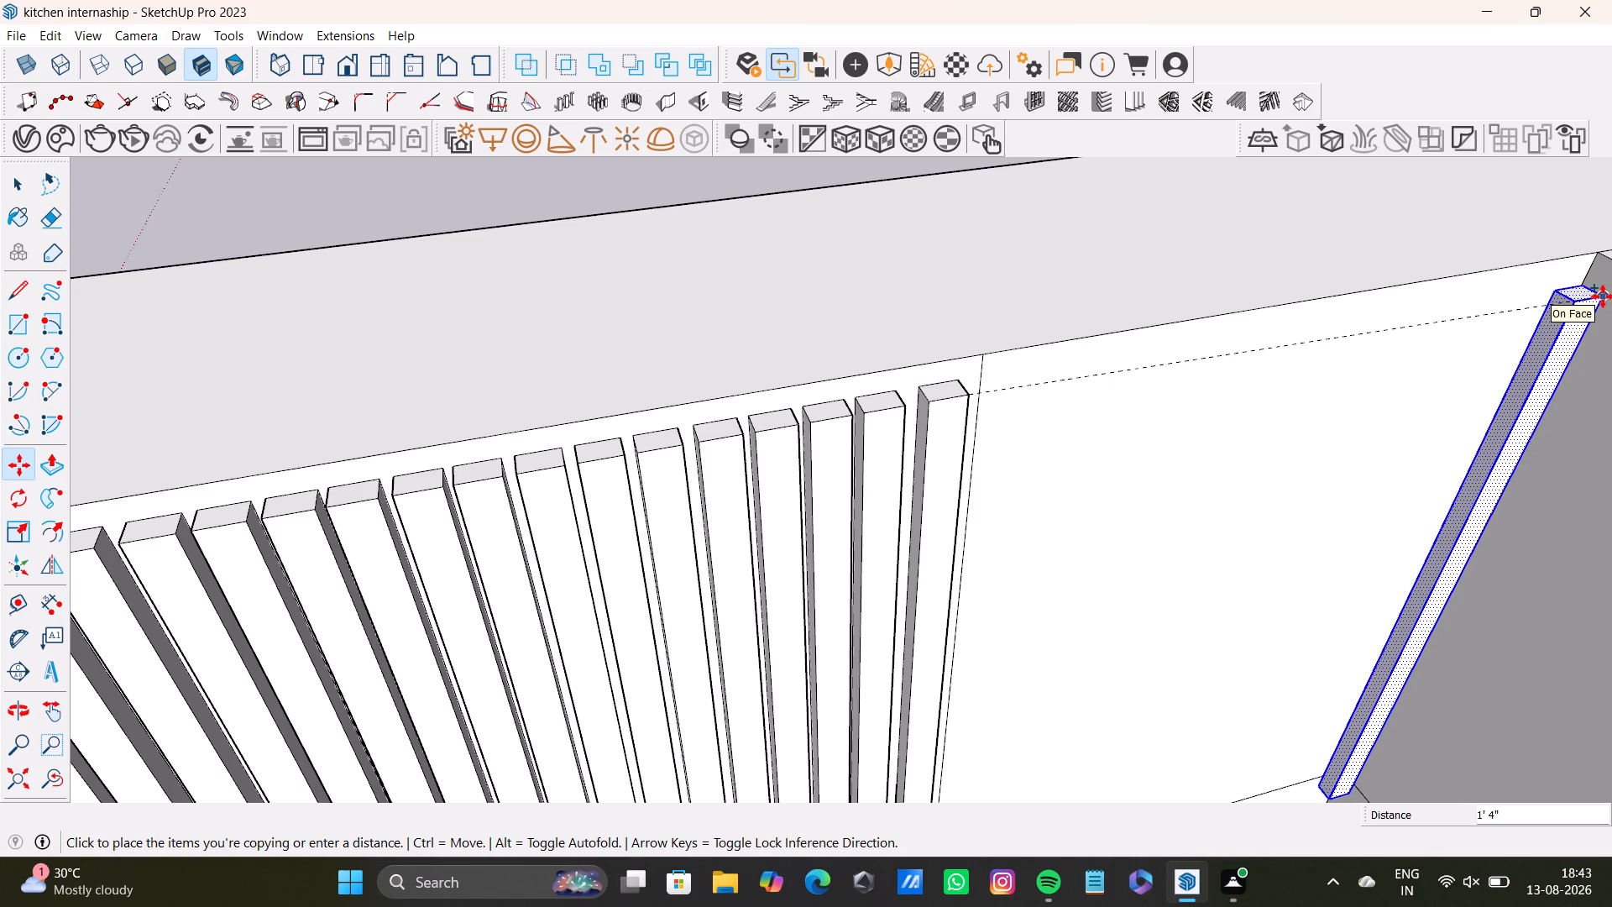
pyautogui.click(1603, 296)
pyautogui.press('/')
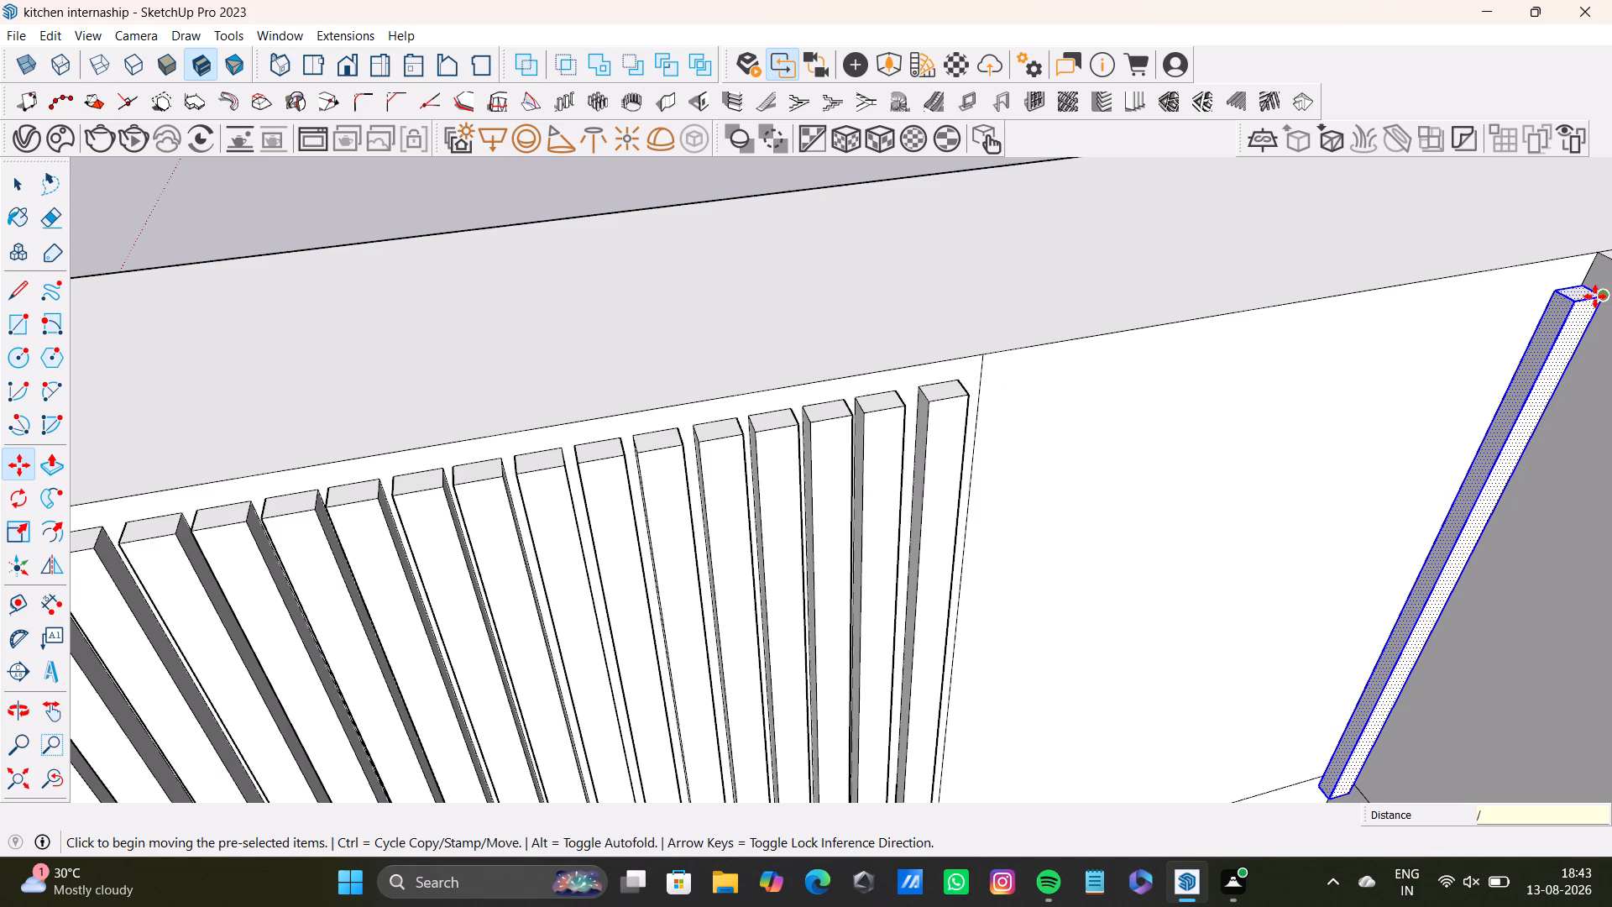
pyautogui.press('1')
pyautogui.press('0')
pyautogui.press('Return')
pyautogui.press('space')
# Inspect the extended slats at the room corner and the bare upper band of the adjoining wall.
pyautogui.scroll(-5, 948, 540)
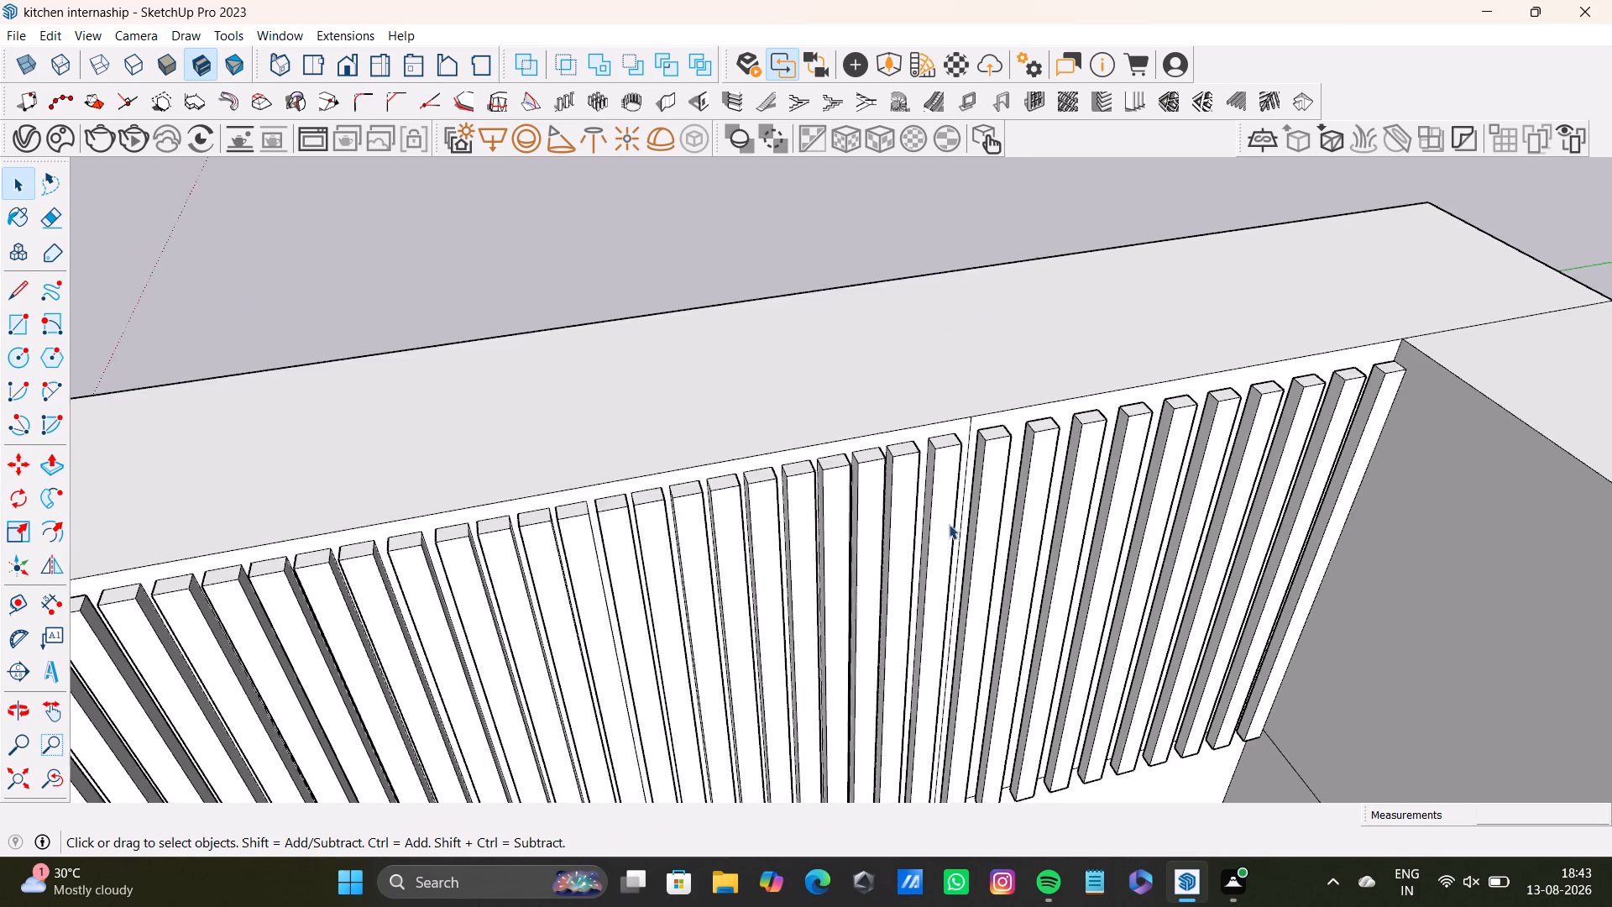
pyautogui.scroll(-2, 949, 524)
pyautogui.moveTo(977, 564); pyautogui.dragTo(1046, 422, button='middle')
pyautogui.moveTo(898, 482); pyautogui.dragTo(900, 518, button='middle')
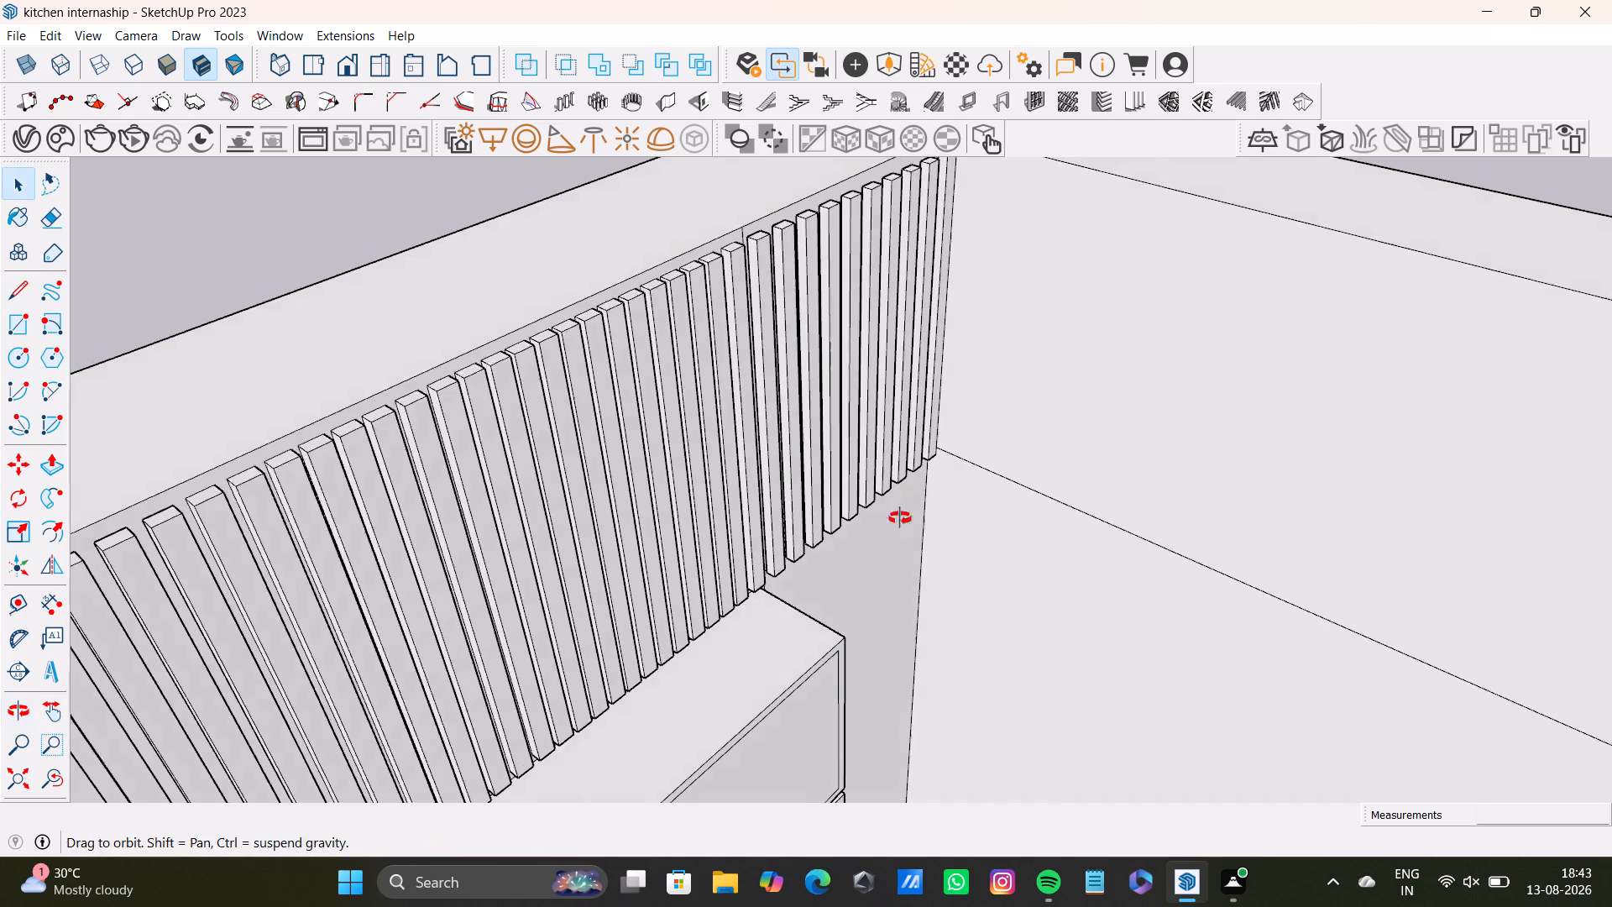
pyautogui.moveTo(900, 518); pyautogui.dragTo(1081, 622, button='middle')
pyautogui.moveTo(953, 507); pyautogui.dragTo(615, 688, button='middle')
pyautogui.moveTo(762, 709); pyautogui.dragTo(1039, 592, button='middle')
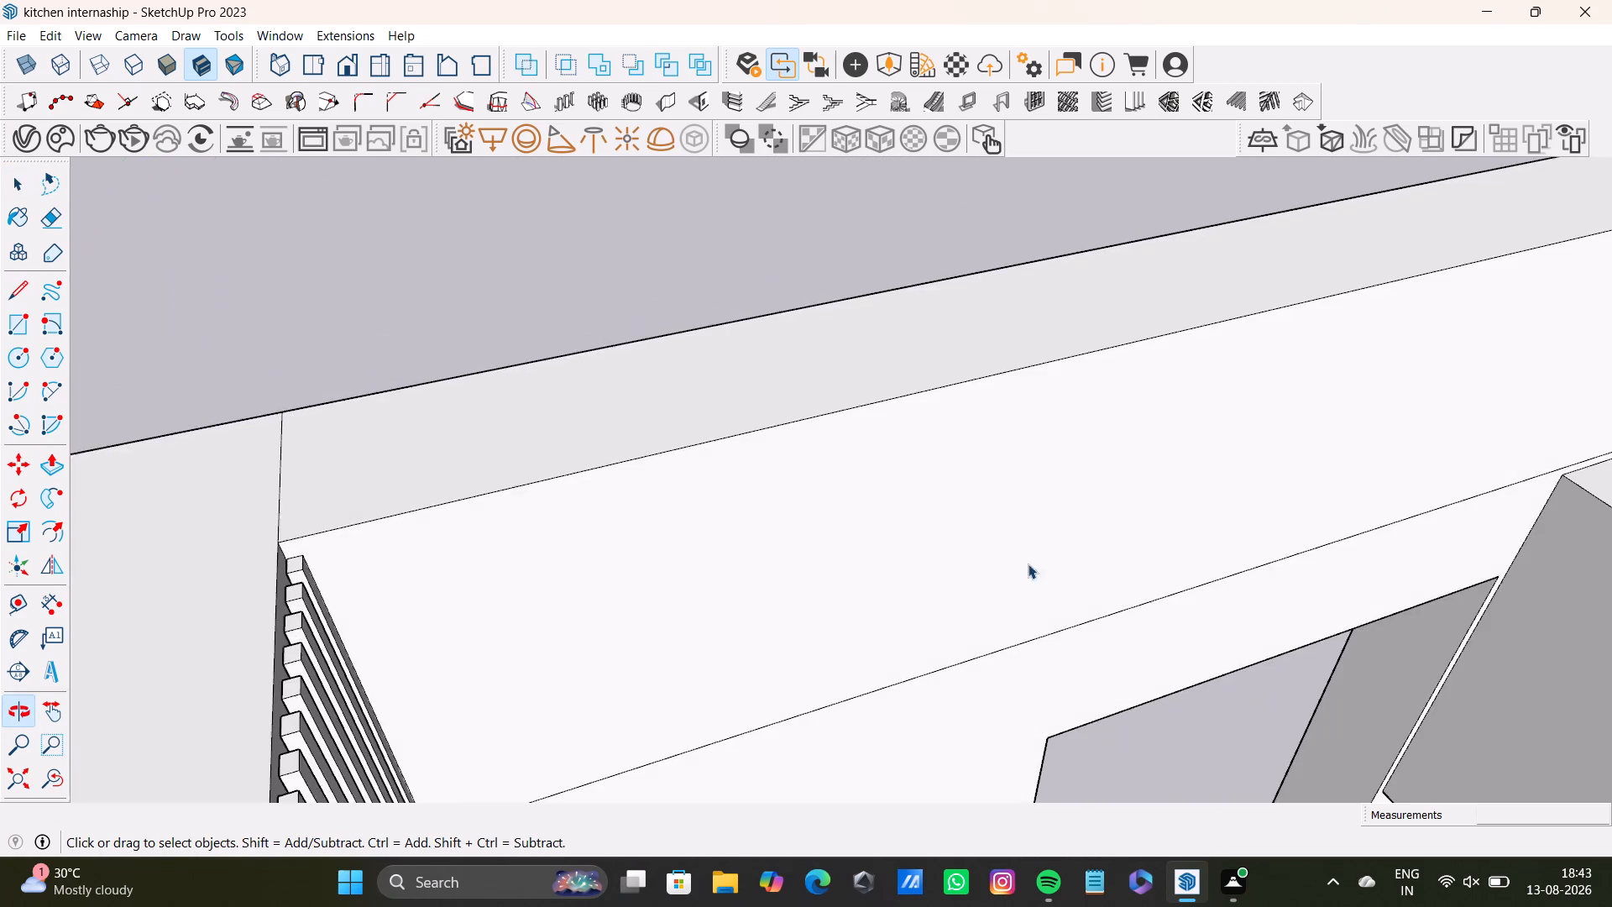
pyautogui.scroll(-3, 1013, 548)
pyautogui.moveTo(1013, 548); pyautogui.dragTo(741, 448, button='middle')
pyautogui.scroll(2, 298, 423)
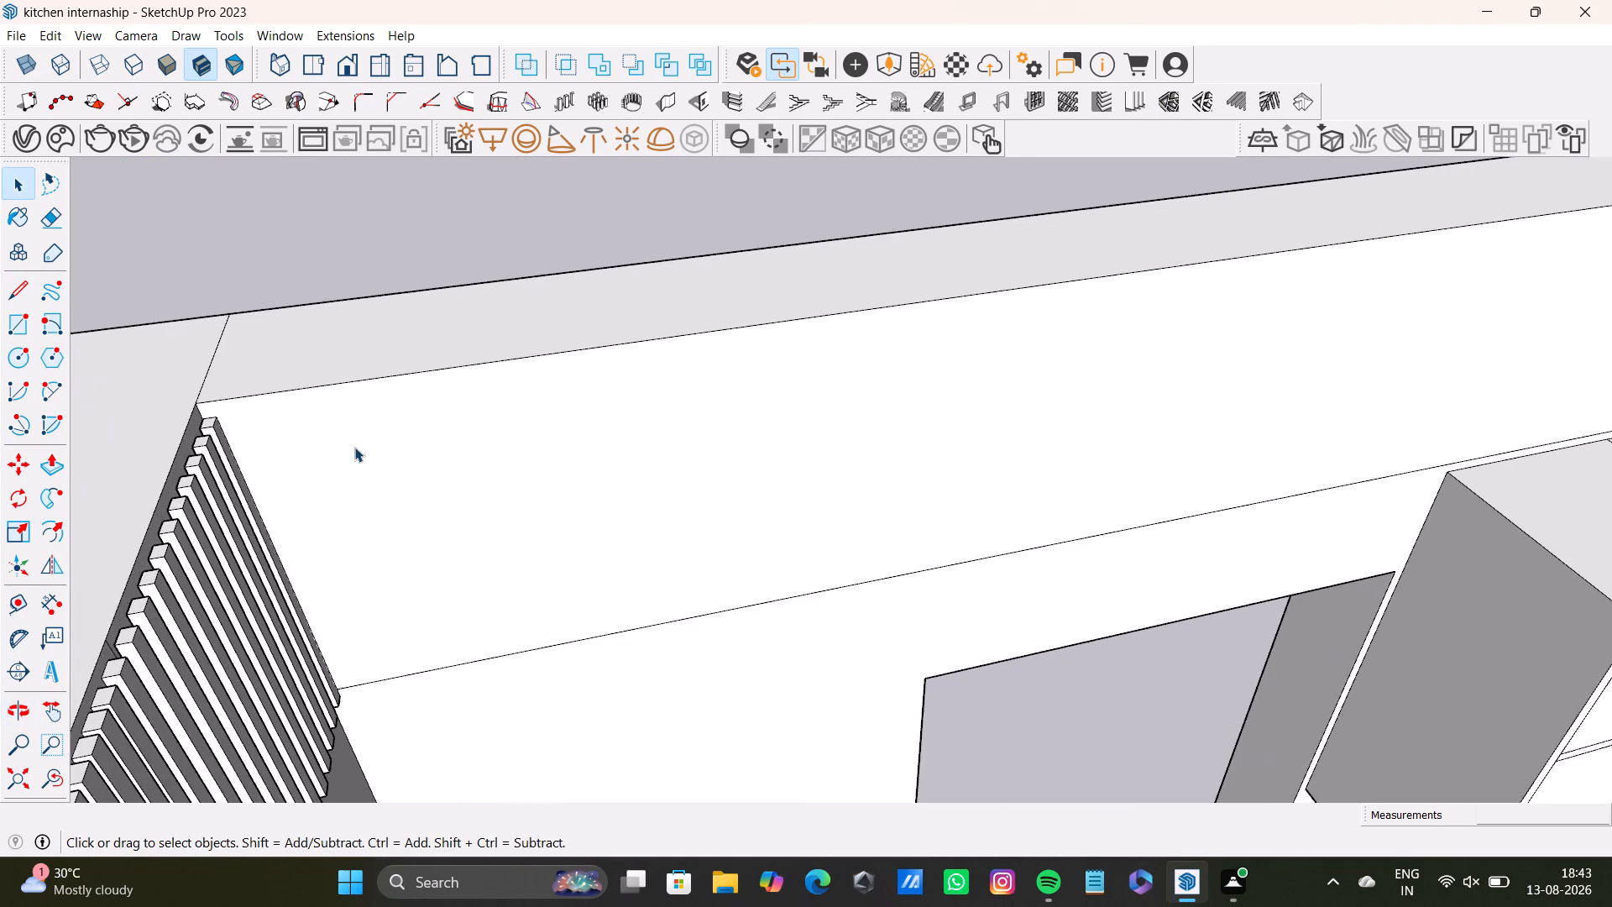
pyautogui.moveTo(354, 447); pyautogui.dragTo(191, 387, button='middle')
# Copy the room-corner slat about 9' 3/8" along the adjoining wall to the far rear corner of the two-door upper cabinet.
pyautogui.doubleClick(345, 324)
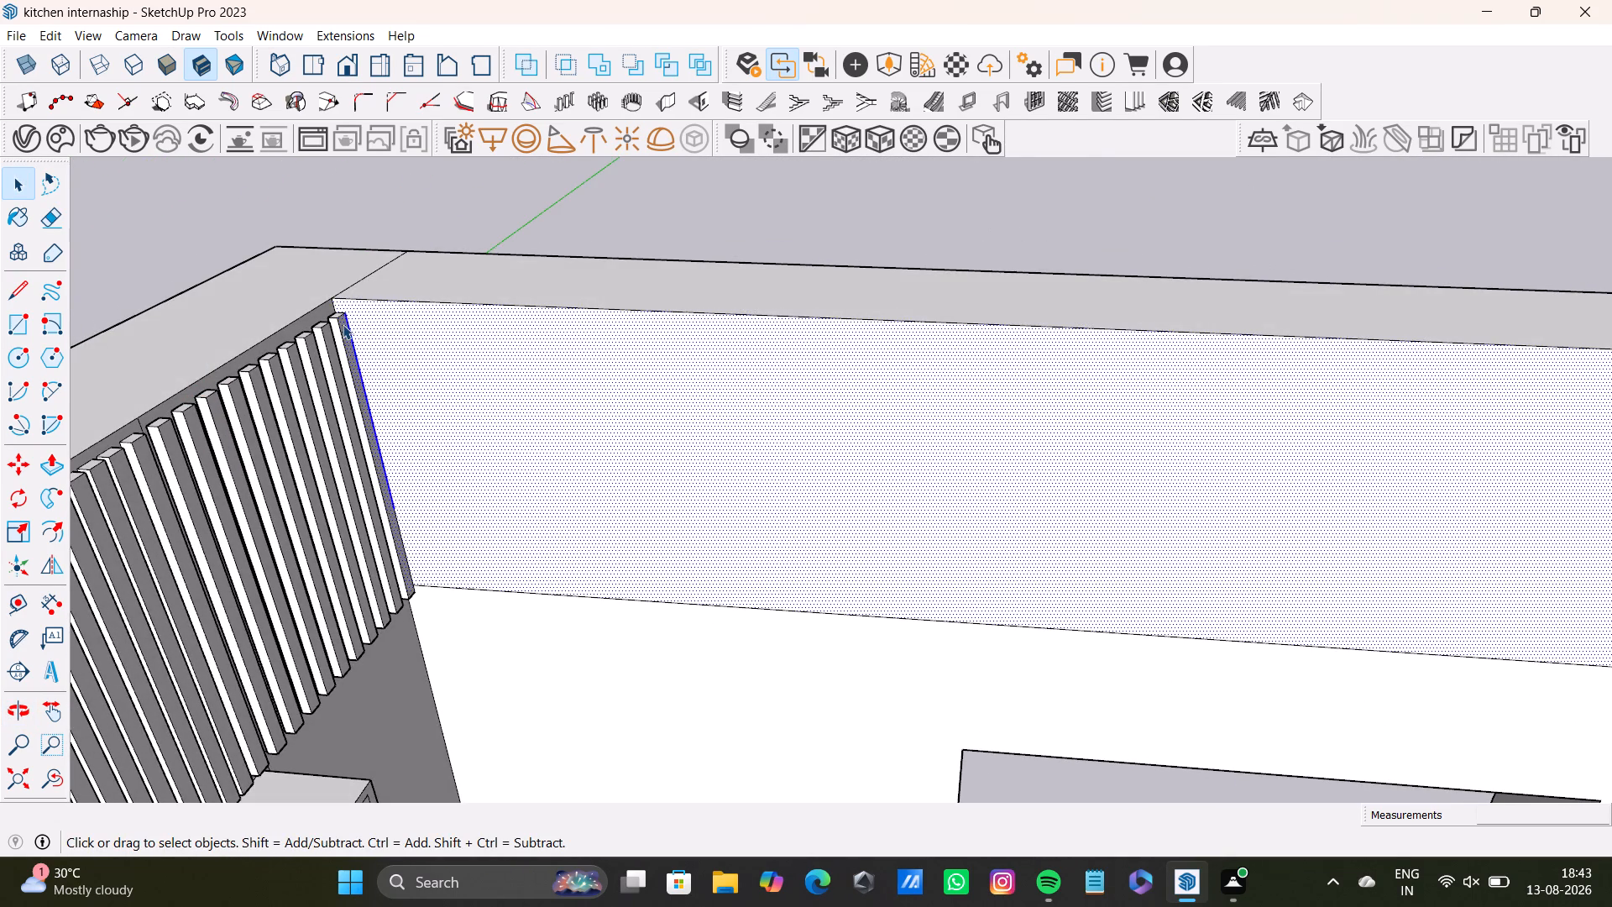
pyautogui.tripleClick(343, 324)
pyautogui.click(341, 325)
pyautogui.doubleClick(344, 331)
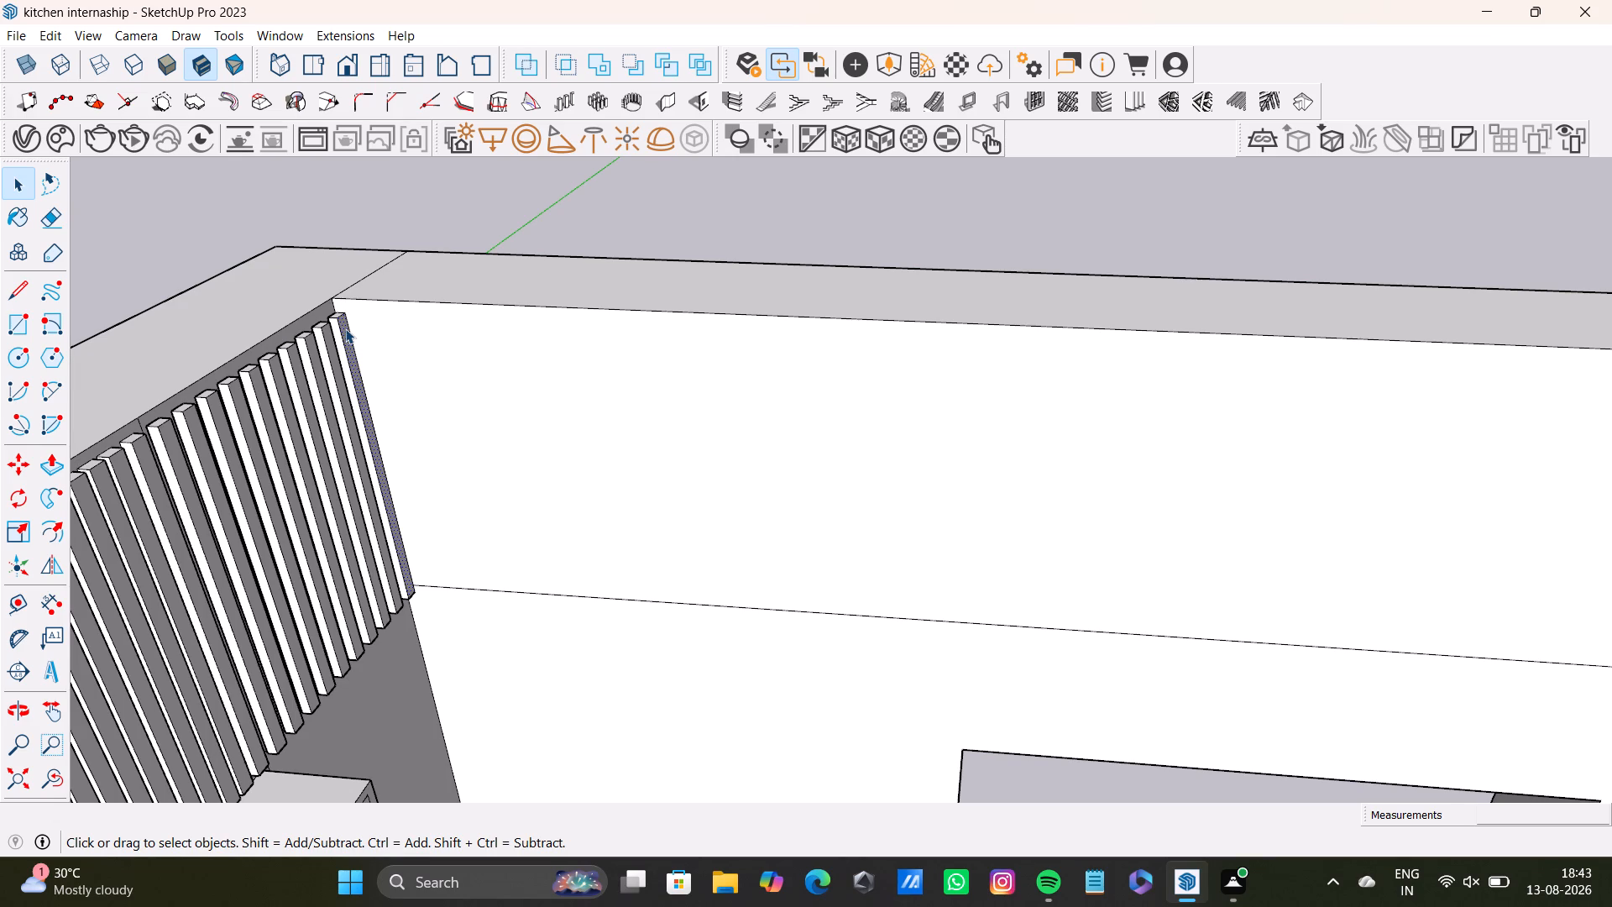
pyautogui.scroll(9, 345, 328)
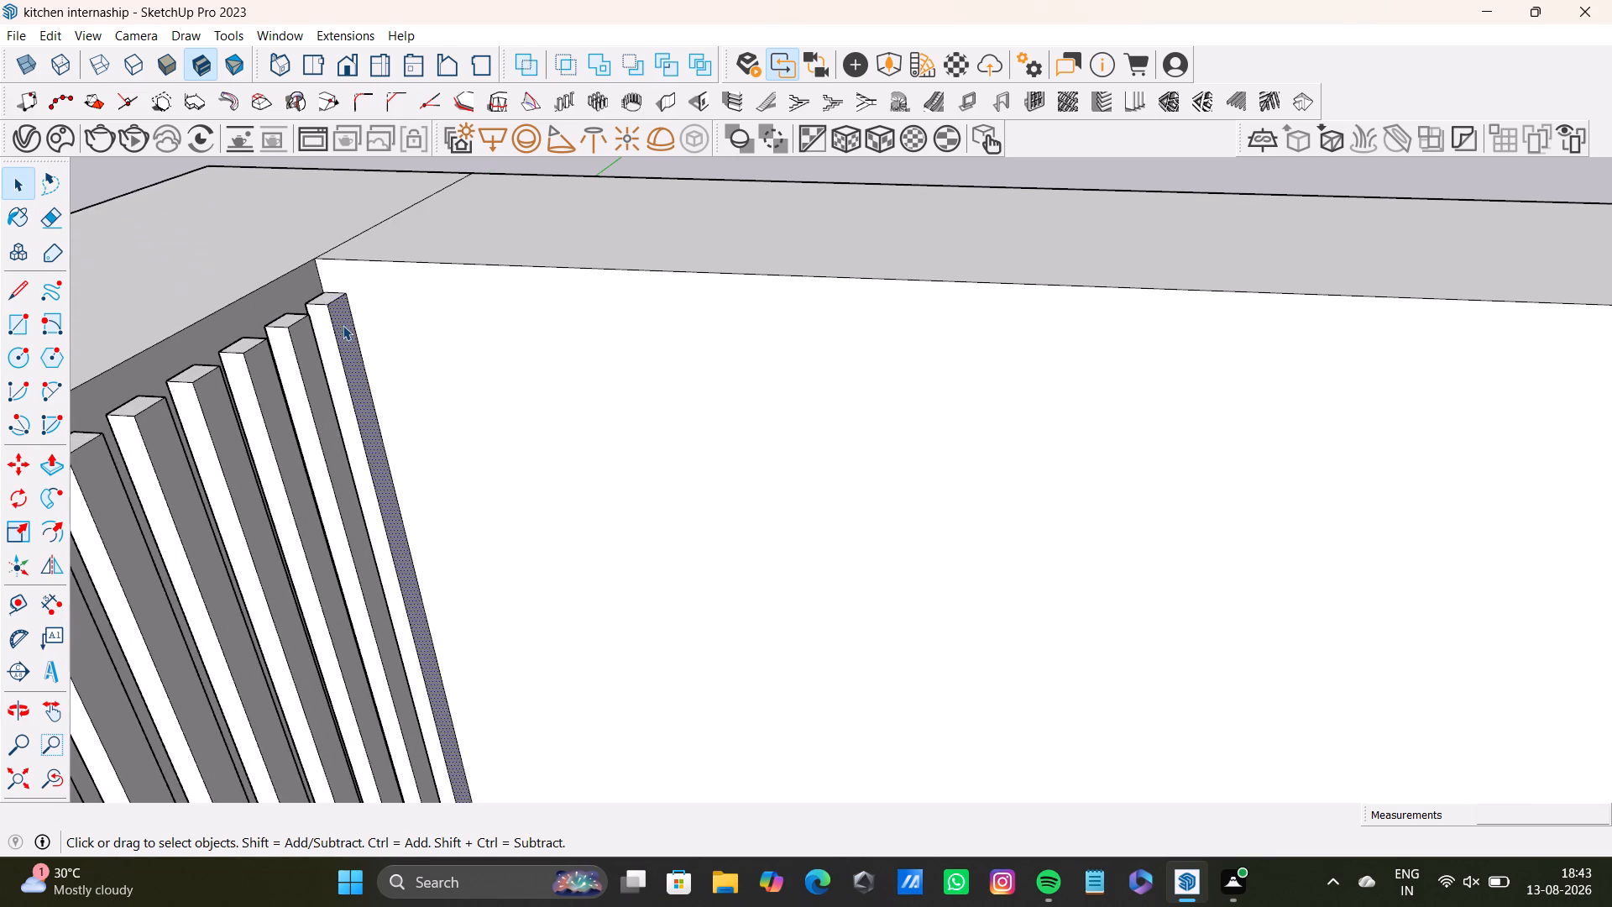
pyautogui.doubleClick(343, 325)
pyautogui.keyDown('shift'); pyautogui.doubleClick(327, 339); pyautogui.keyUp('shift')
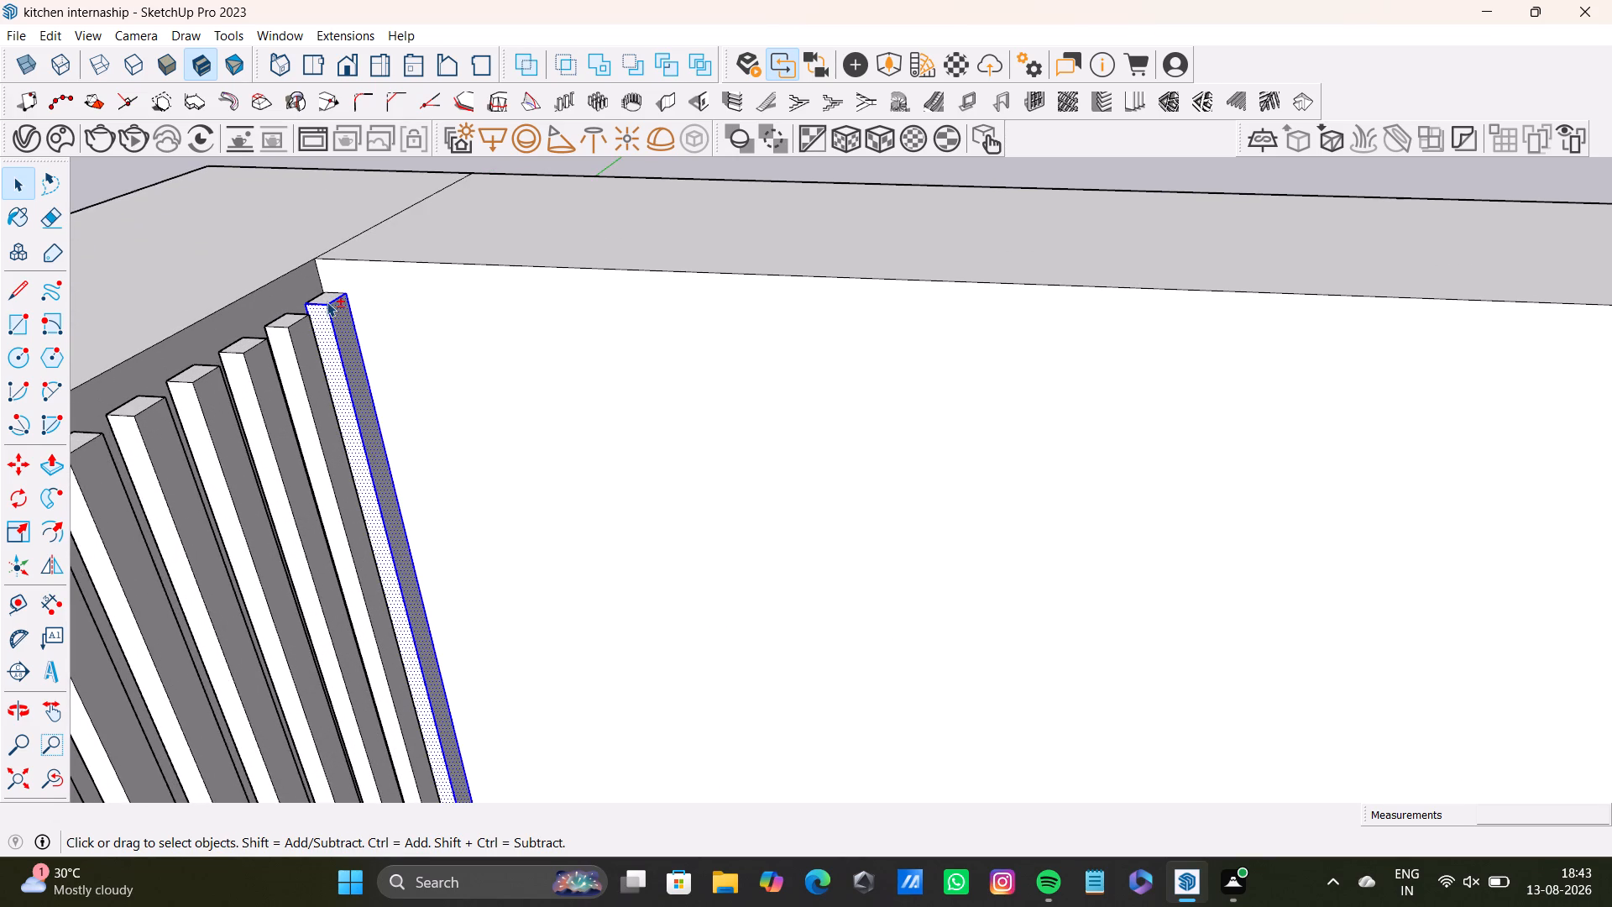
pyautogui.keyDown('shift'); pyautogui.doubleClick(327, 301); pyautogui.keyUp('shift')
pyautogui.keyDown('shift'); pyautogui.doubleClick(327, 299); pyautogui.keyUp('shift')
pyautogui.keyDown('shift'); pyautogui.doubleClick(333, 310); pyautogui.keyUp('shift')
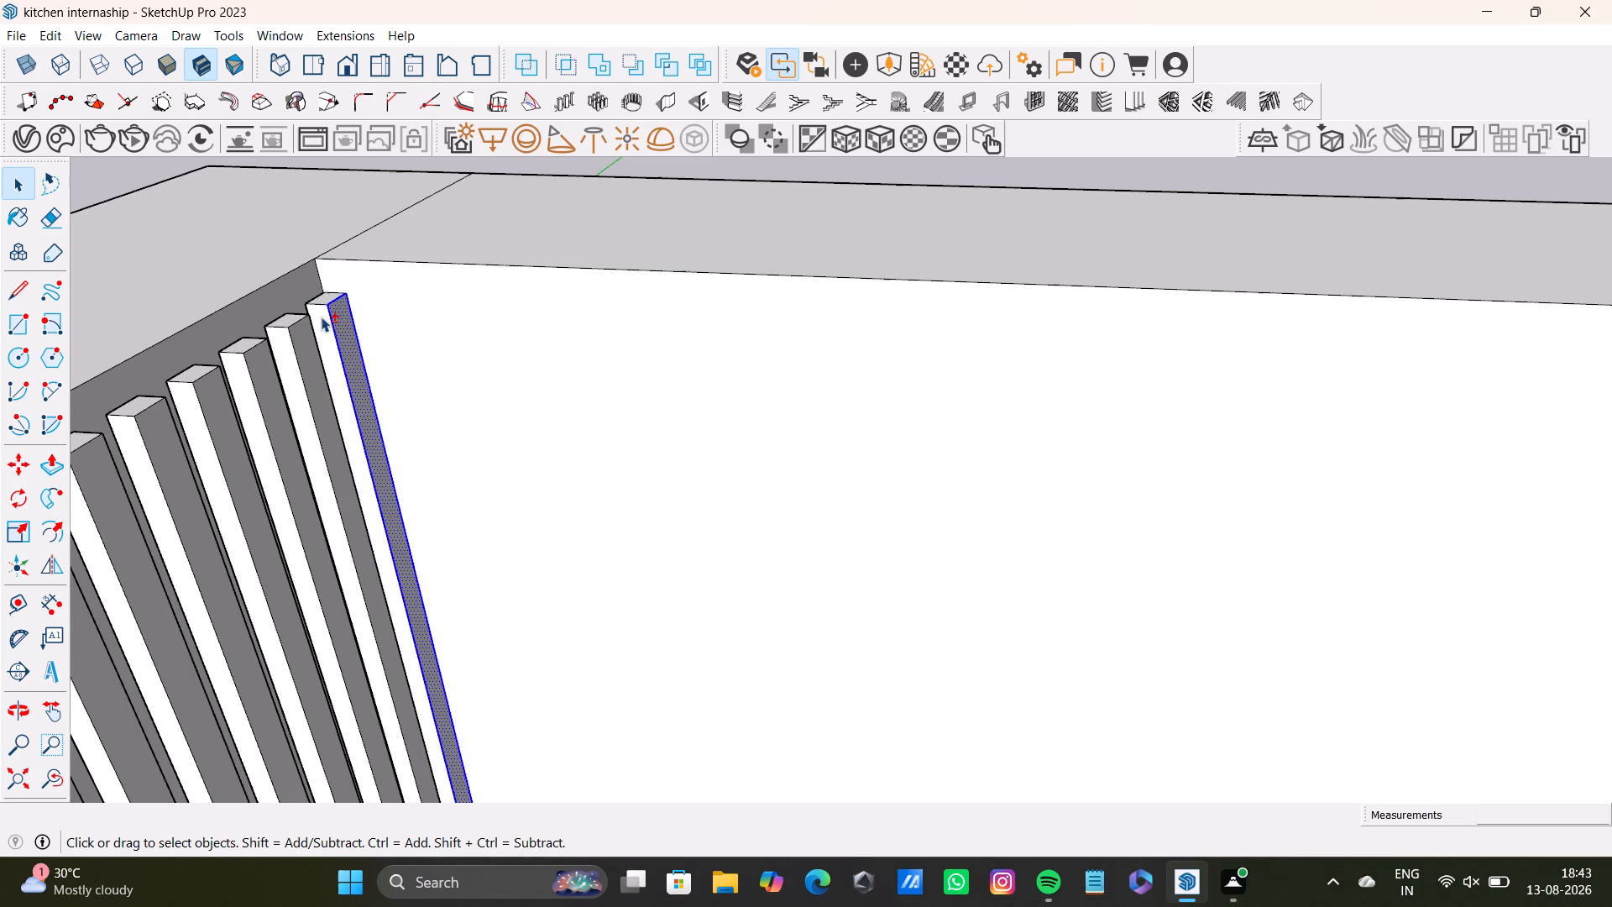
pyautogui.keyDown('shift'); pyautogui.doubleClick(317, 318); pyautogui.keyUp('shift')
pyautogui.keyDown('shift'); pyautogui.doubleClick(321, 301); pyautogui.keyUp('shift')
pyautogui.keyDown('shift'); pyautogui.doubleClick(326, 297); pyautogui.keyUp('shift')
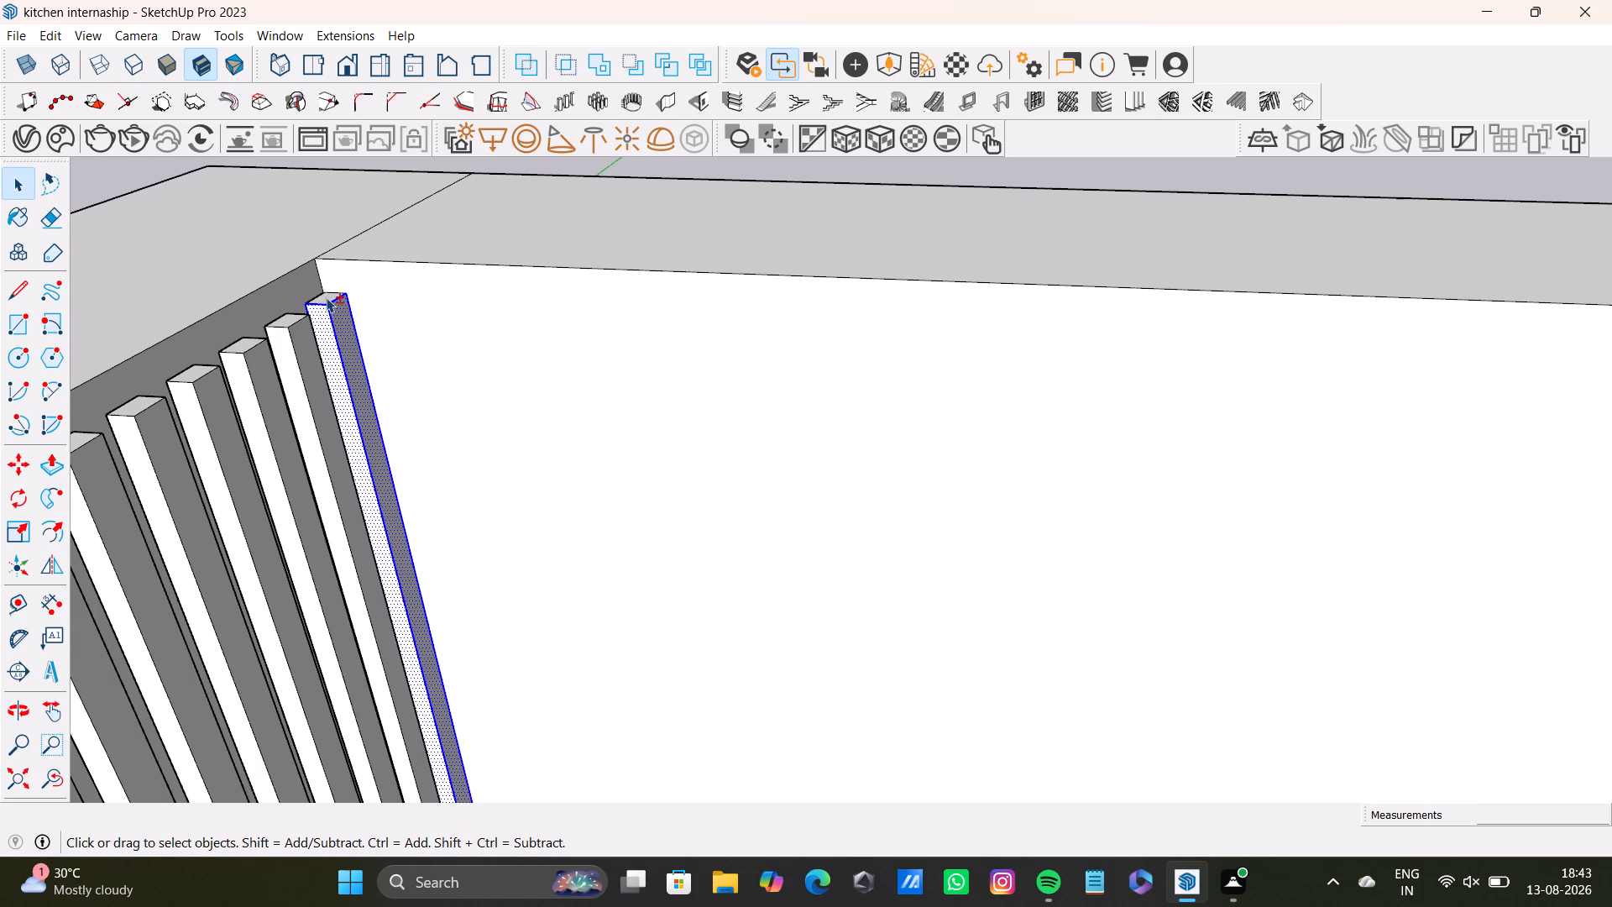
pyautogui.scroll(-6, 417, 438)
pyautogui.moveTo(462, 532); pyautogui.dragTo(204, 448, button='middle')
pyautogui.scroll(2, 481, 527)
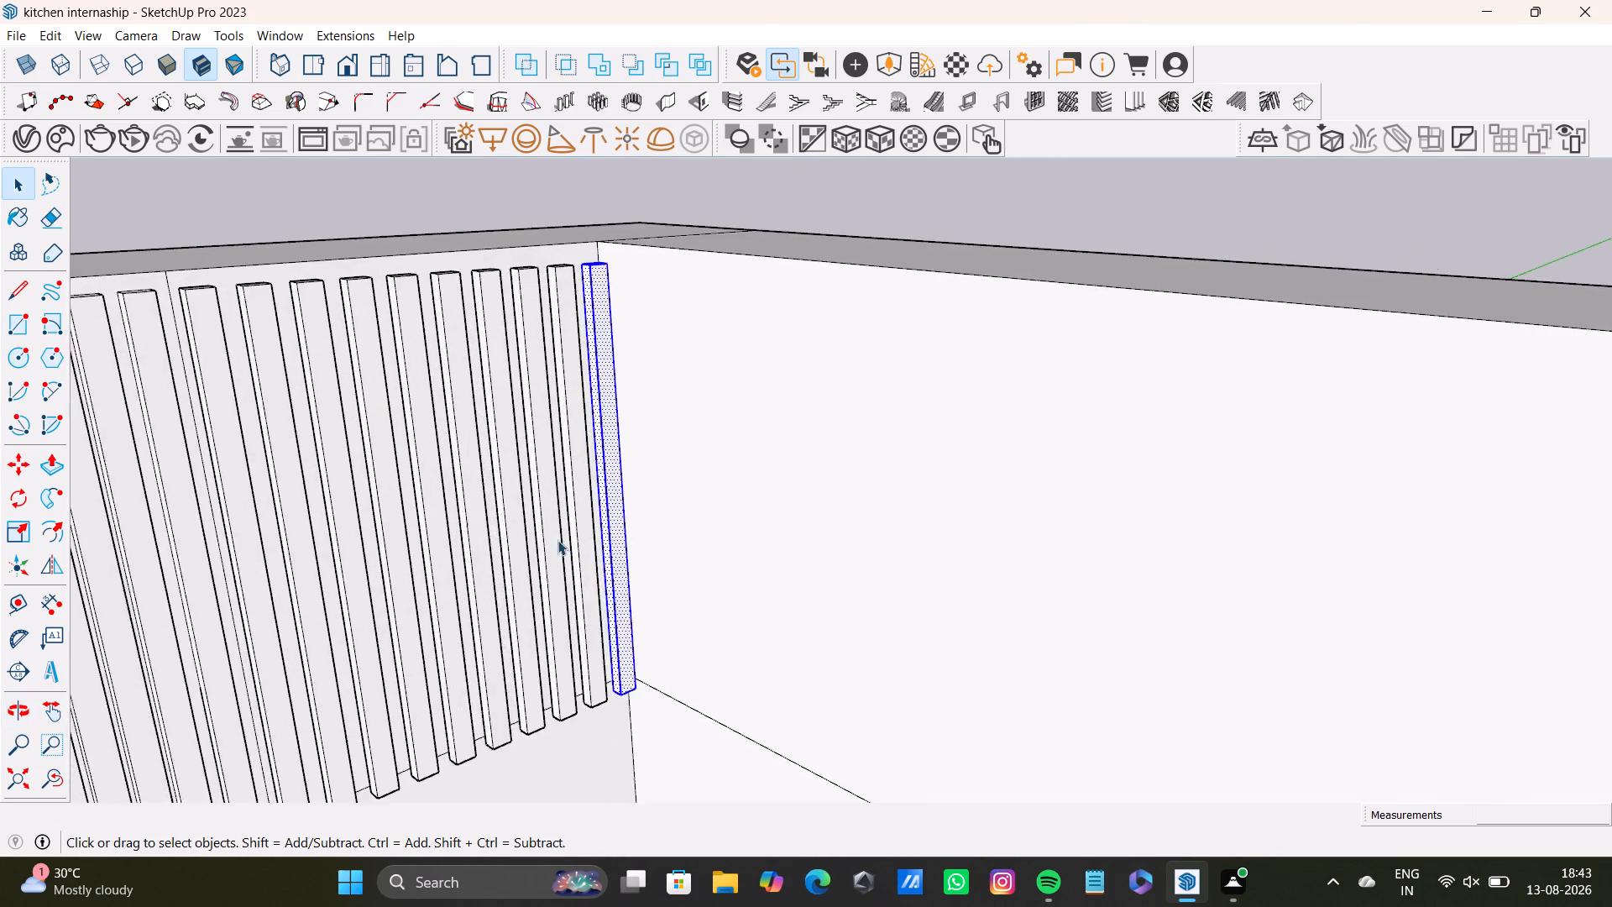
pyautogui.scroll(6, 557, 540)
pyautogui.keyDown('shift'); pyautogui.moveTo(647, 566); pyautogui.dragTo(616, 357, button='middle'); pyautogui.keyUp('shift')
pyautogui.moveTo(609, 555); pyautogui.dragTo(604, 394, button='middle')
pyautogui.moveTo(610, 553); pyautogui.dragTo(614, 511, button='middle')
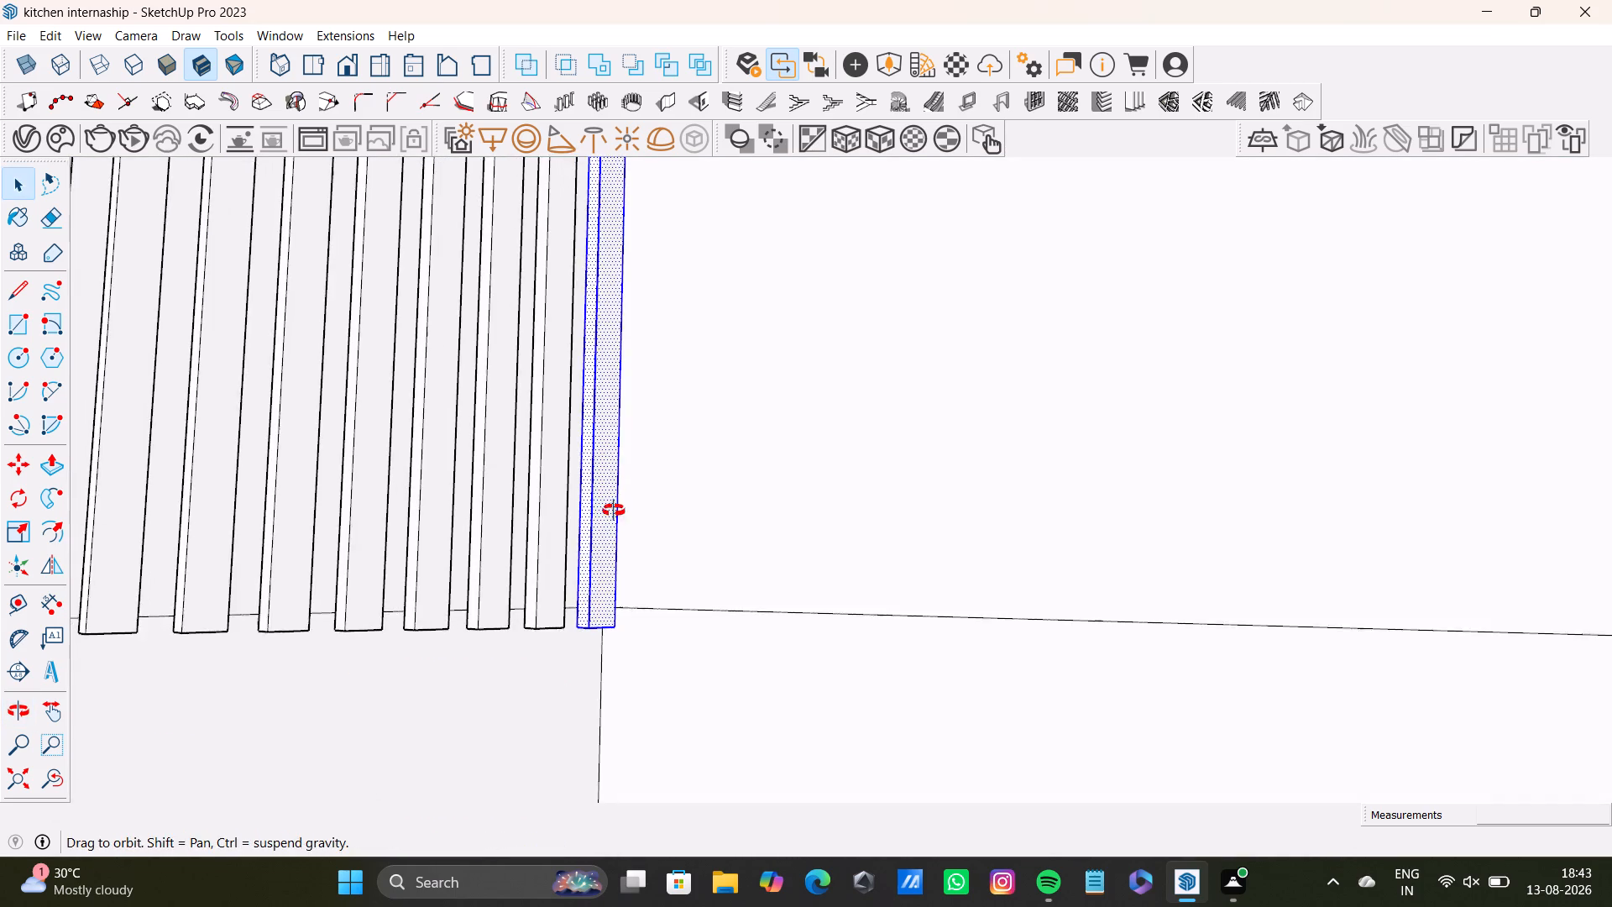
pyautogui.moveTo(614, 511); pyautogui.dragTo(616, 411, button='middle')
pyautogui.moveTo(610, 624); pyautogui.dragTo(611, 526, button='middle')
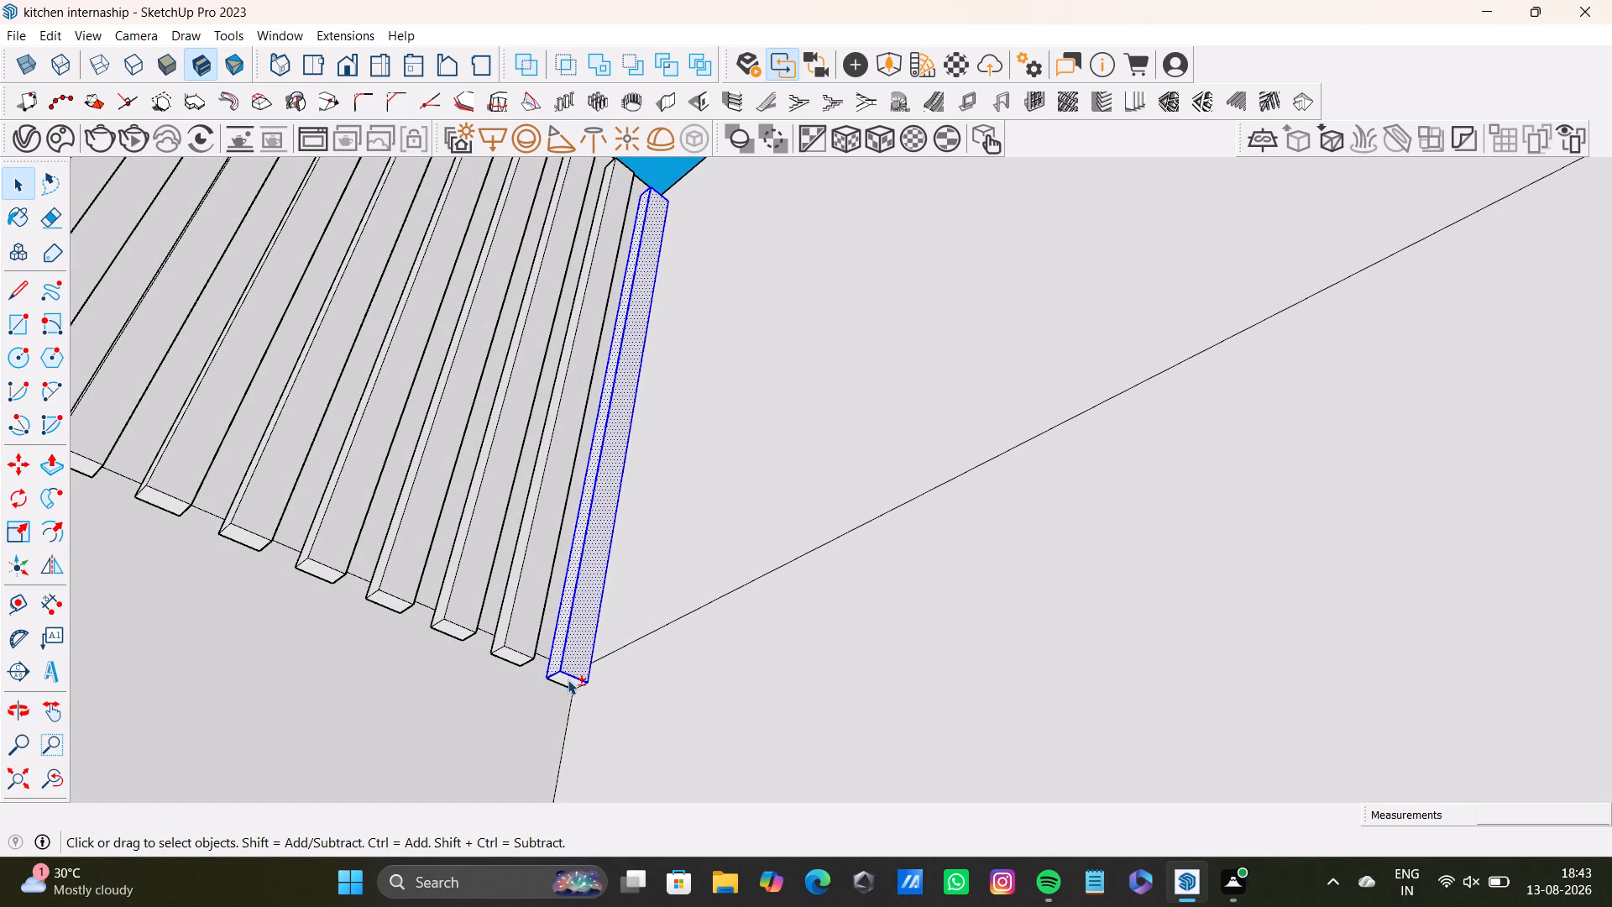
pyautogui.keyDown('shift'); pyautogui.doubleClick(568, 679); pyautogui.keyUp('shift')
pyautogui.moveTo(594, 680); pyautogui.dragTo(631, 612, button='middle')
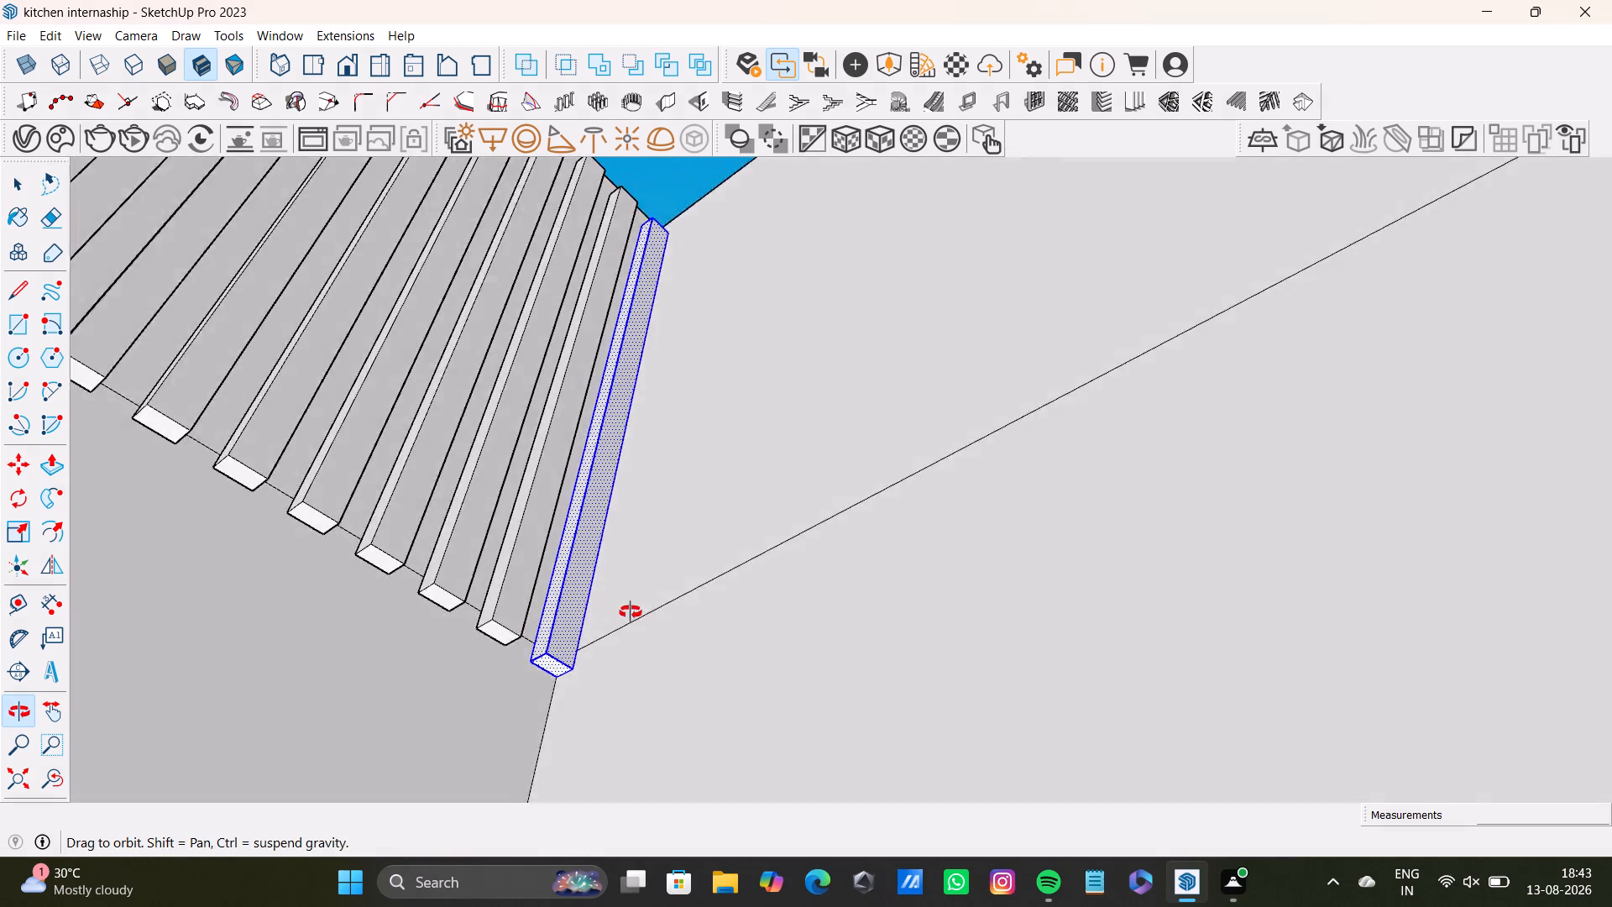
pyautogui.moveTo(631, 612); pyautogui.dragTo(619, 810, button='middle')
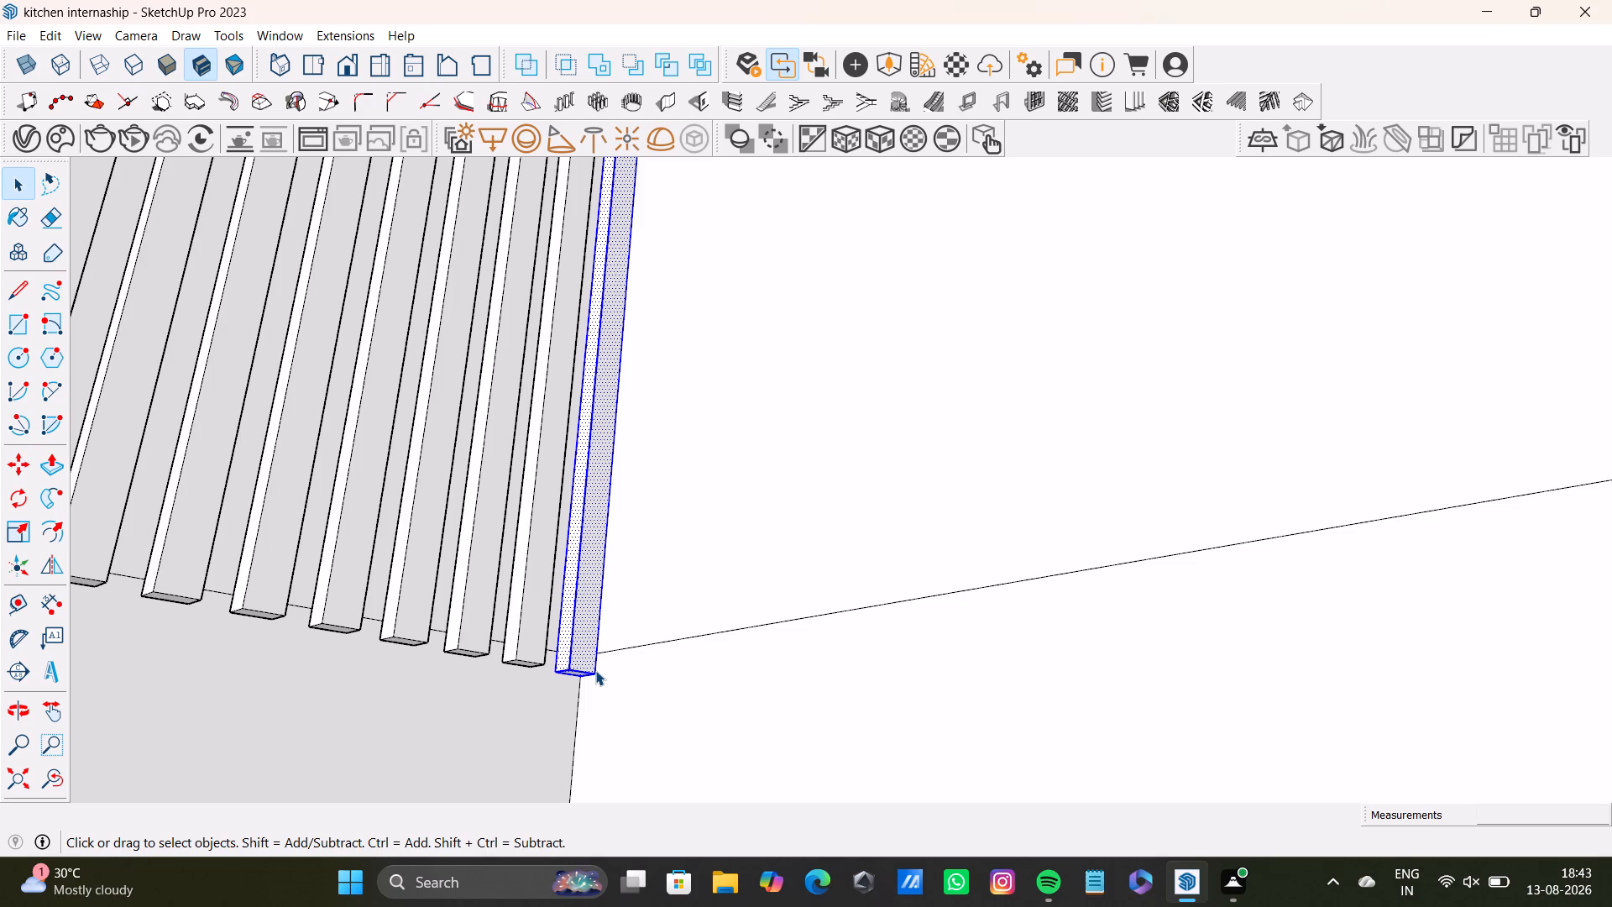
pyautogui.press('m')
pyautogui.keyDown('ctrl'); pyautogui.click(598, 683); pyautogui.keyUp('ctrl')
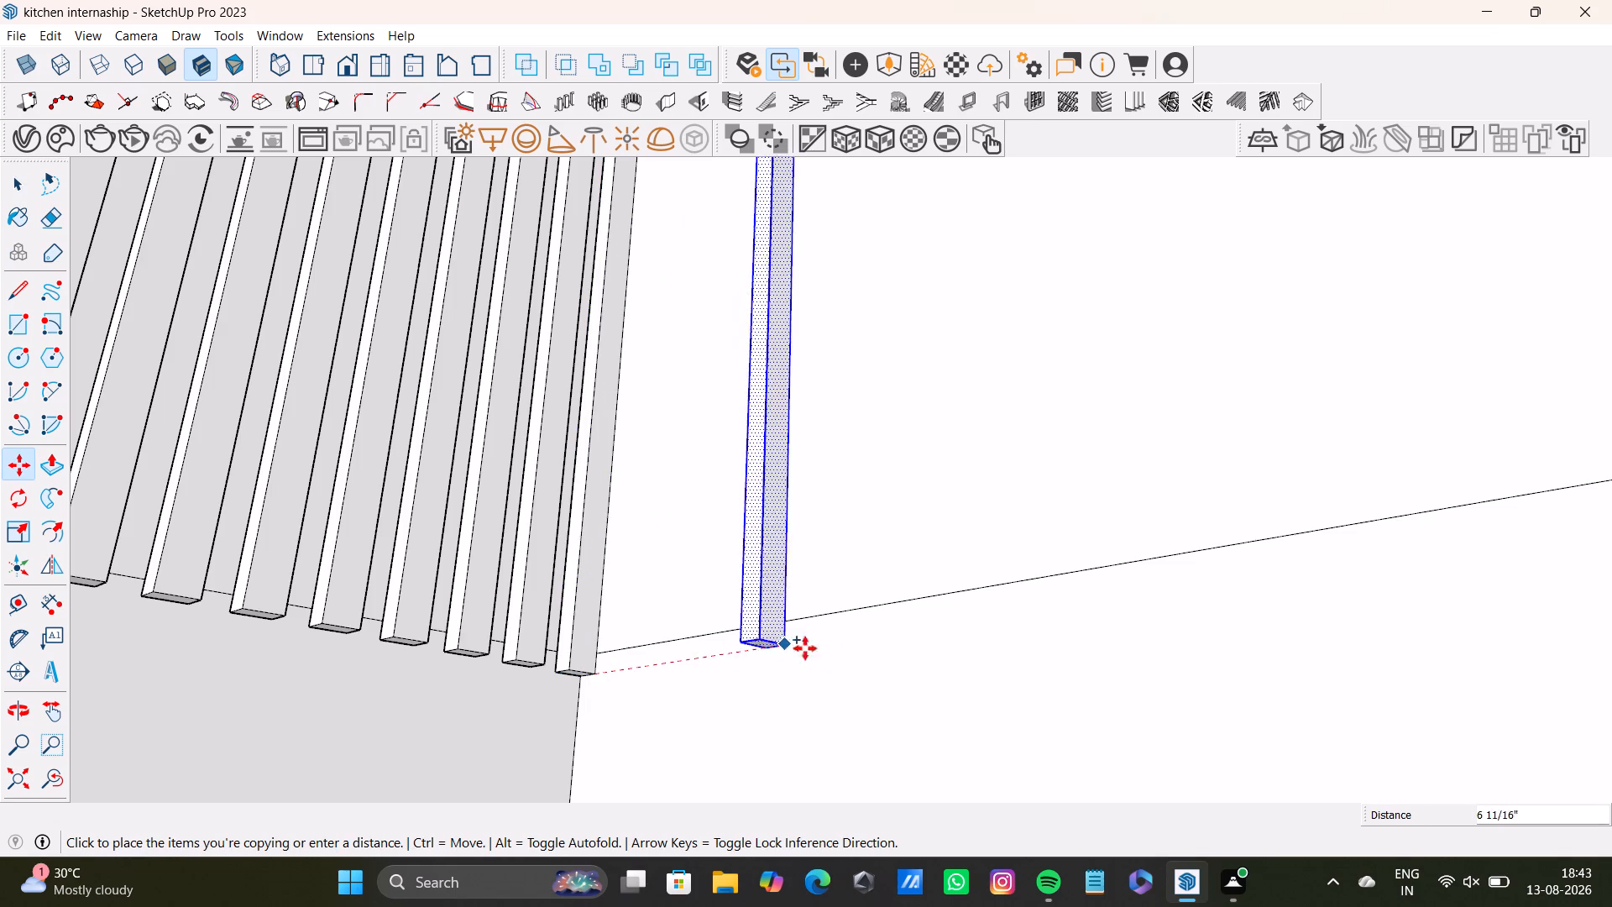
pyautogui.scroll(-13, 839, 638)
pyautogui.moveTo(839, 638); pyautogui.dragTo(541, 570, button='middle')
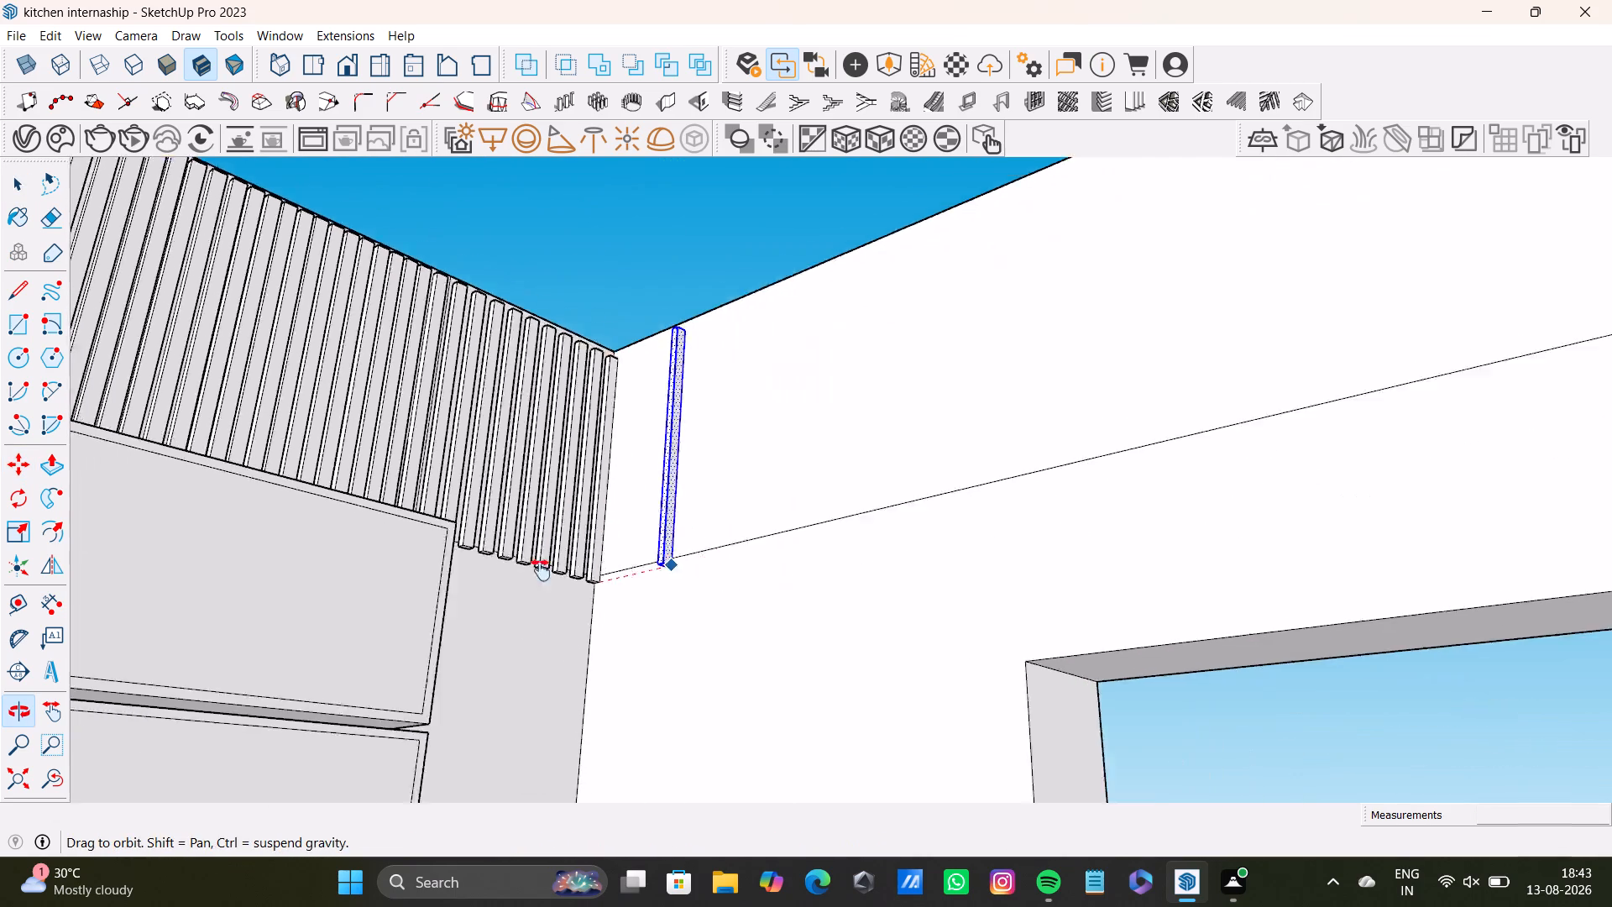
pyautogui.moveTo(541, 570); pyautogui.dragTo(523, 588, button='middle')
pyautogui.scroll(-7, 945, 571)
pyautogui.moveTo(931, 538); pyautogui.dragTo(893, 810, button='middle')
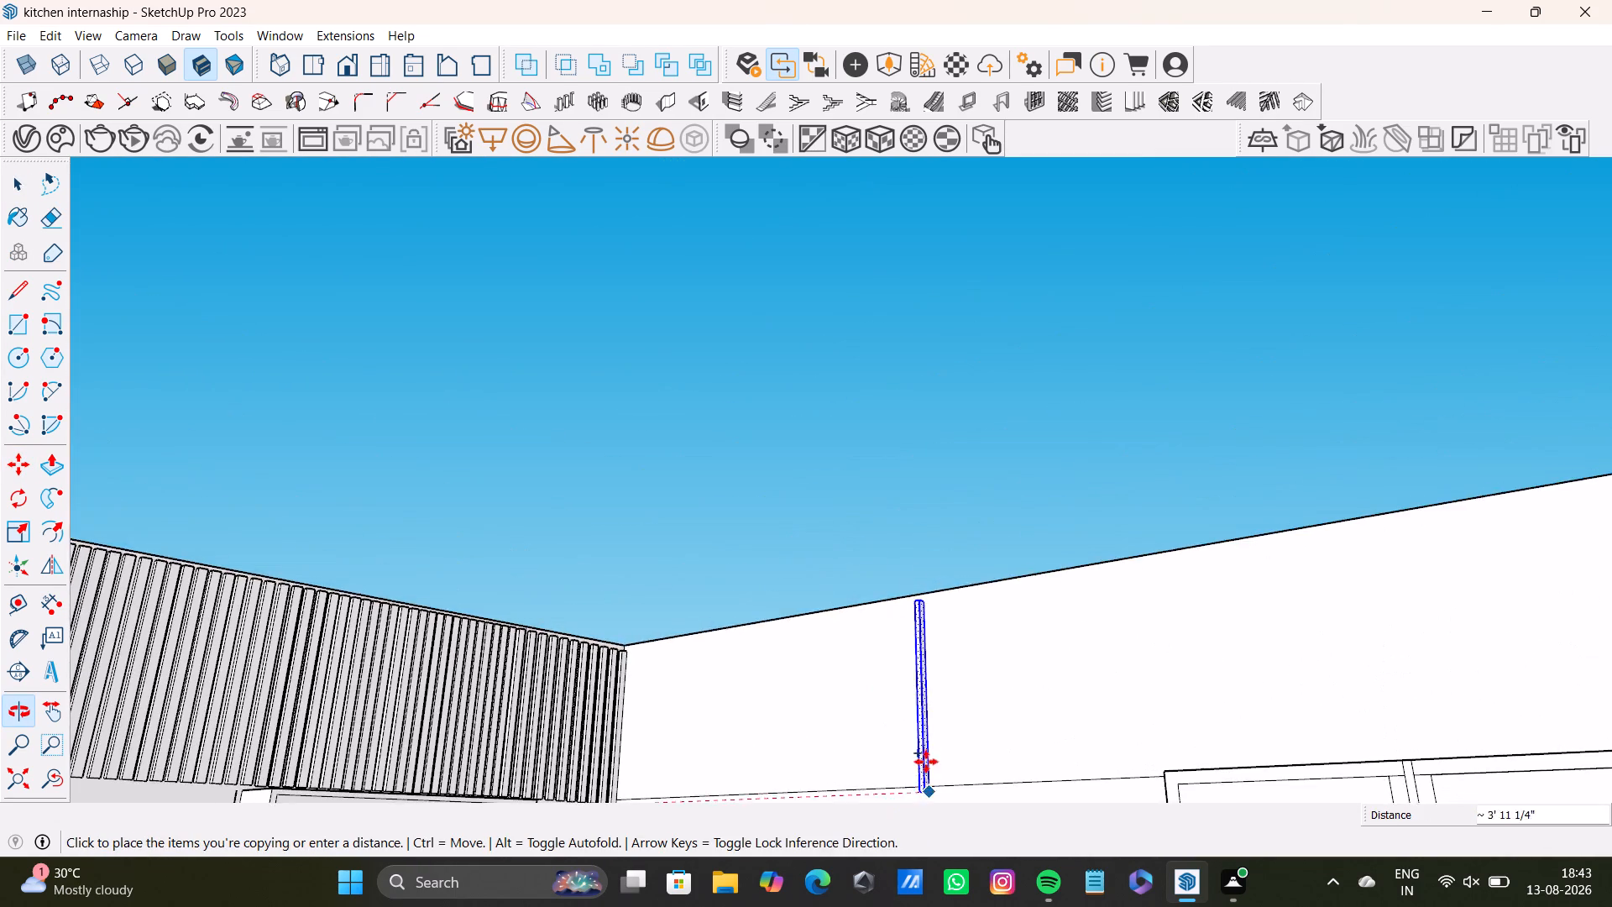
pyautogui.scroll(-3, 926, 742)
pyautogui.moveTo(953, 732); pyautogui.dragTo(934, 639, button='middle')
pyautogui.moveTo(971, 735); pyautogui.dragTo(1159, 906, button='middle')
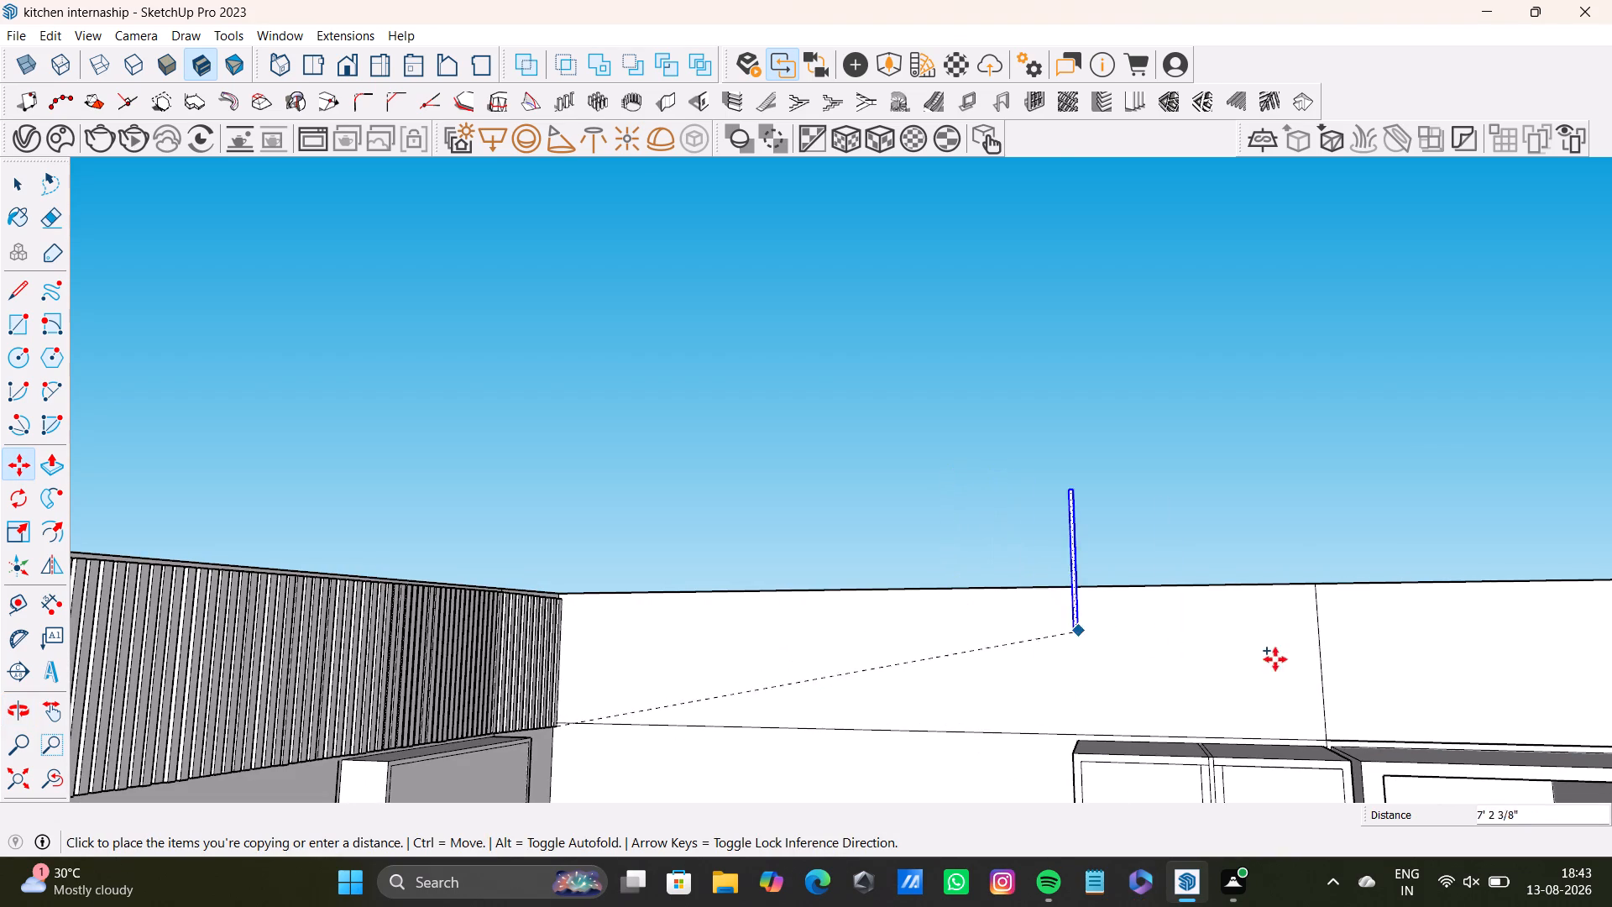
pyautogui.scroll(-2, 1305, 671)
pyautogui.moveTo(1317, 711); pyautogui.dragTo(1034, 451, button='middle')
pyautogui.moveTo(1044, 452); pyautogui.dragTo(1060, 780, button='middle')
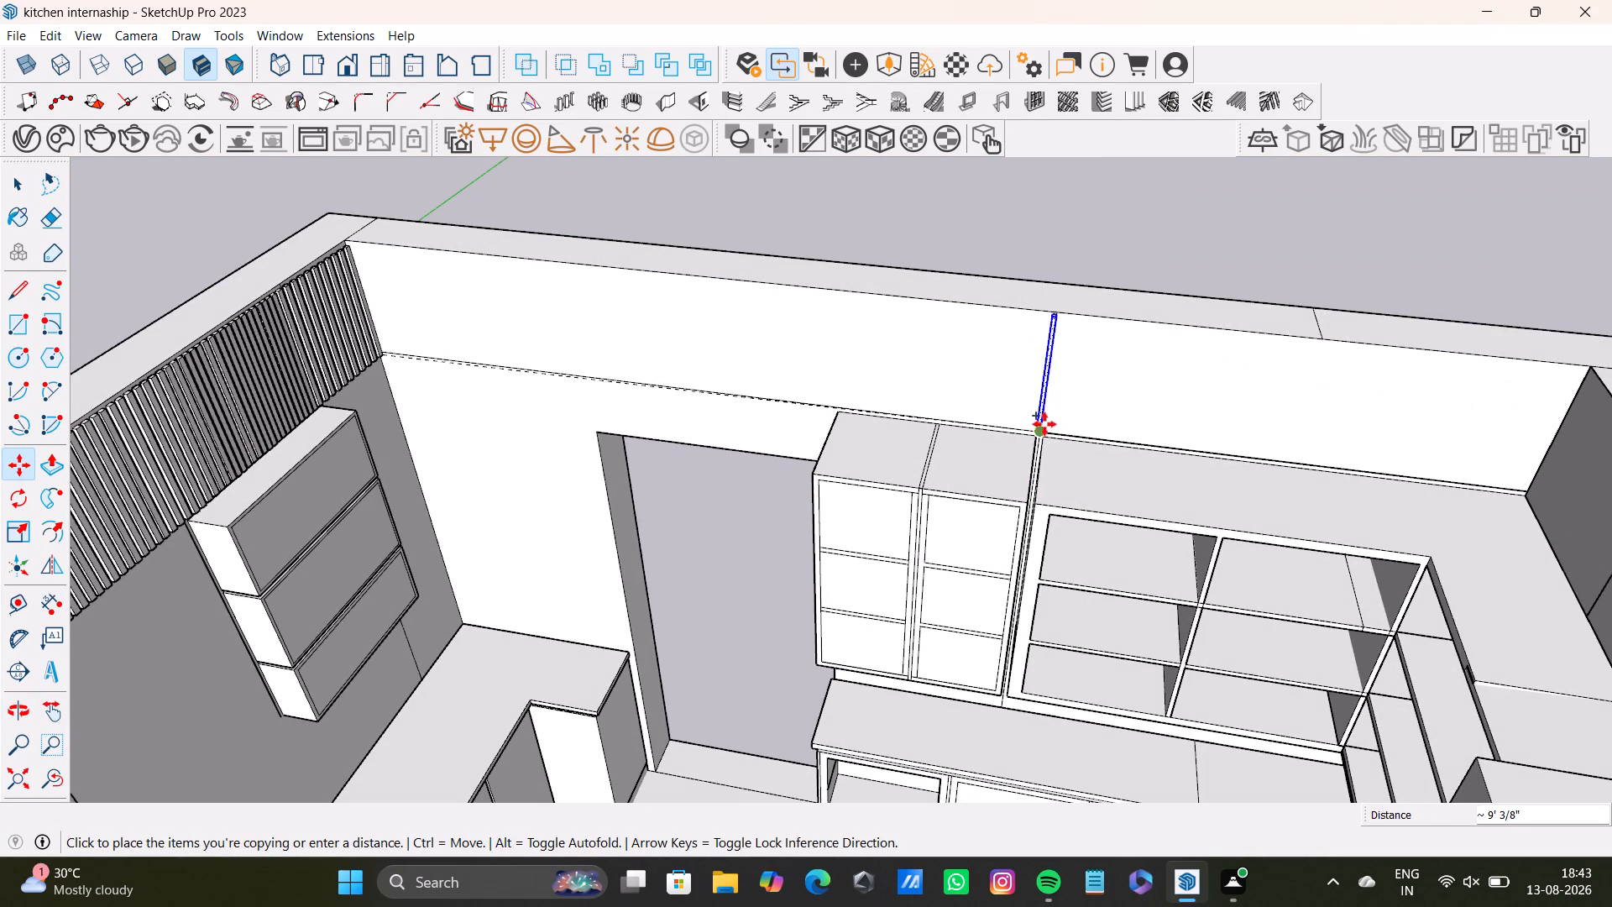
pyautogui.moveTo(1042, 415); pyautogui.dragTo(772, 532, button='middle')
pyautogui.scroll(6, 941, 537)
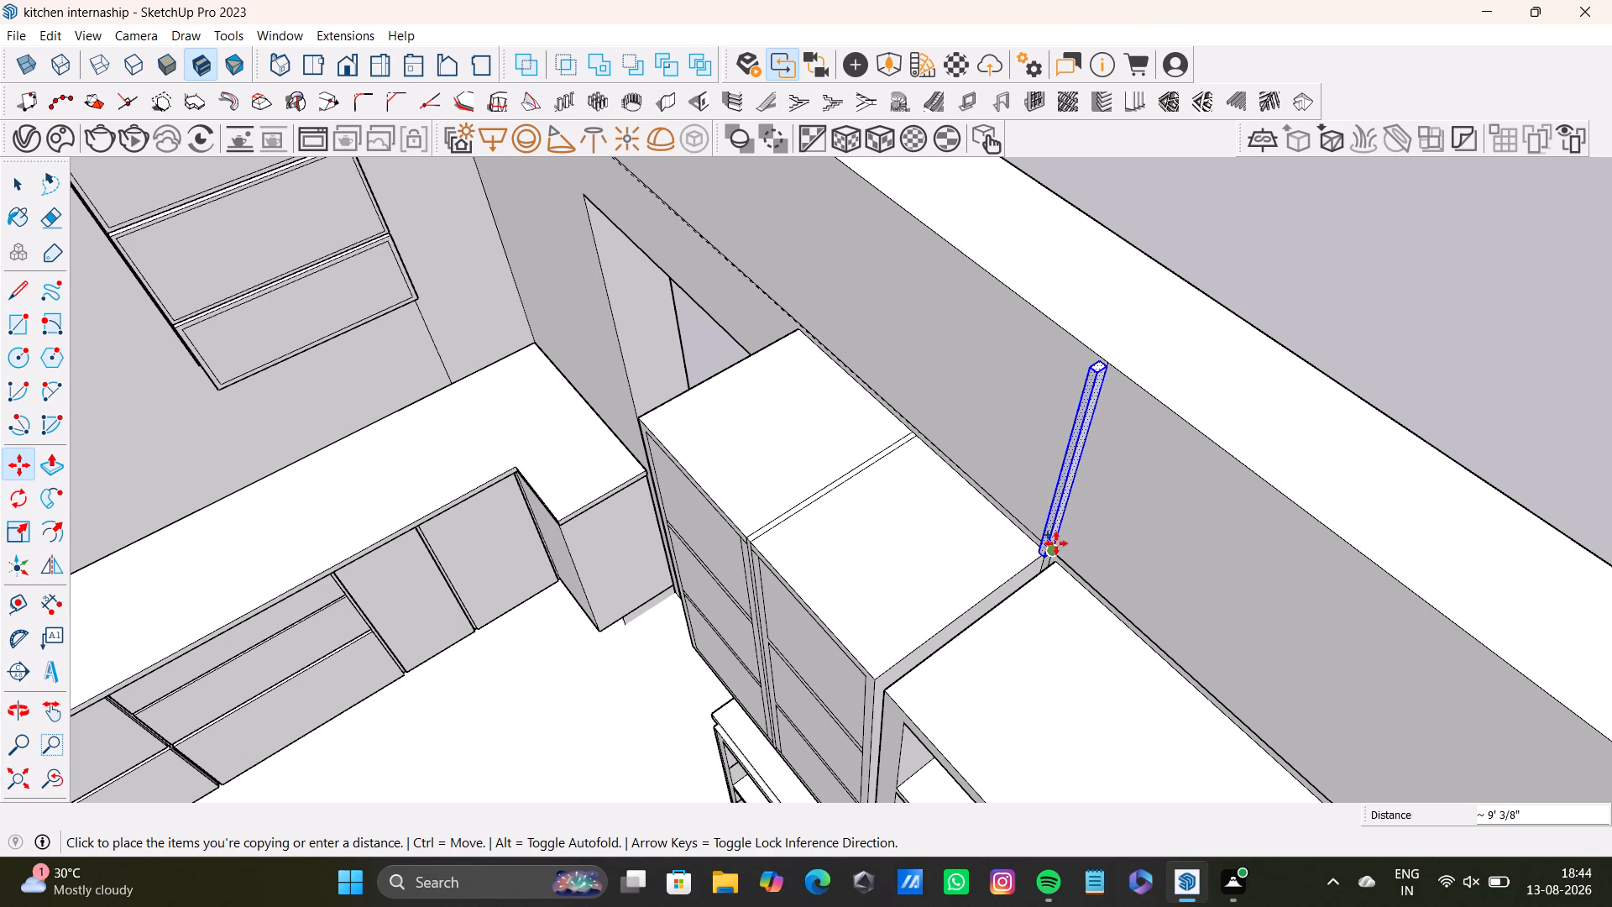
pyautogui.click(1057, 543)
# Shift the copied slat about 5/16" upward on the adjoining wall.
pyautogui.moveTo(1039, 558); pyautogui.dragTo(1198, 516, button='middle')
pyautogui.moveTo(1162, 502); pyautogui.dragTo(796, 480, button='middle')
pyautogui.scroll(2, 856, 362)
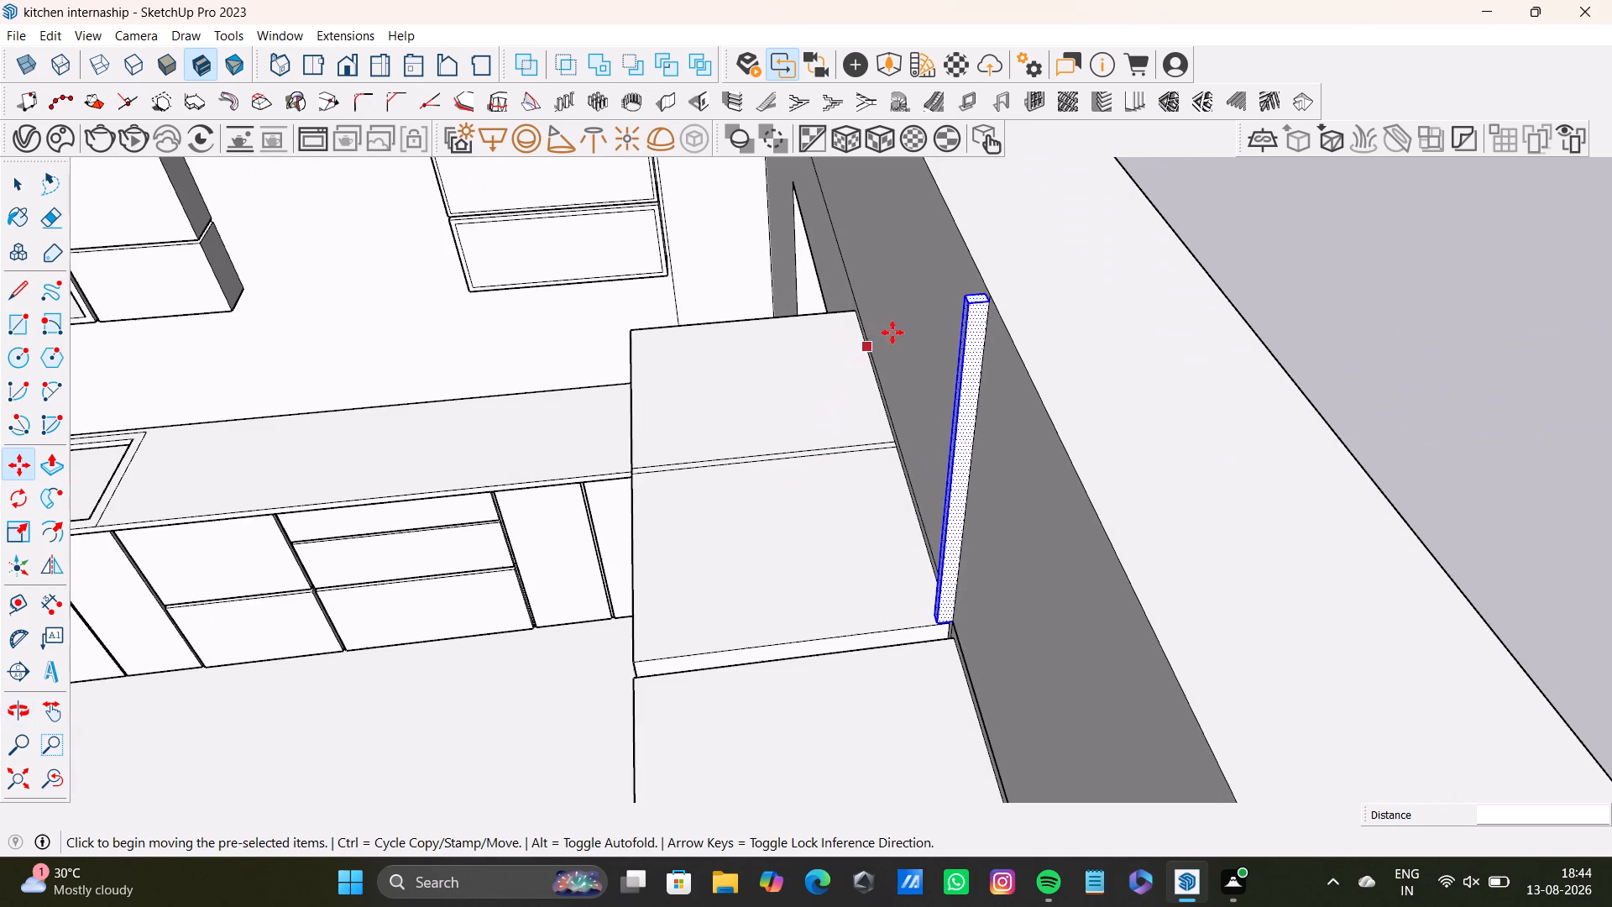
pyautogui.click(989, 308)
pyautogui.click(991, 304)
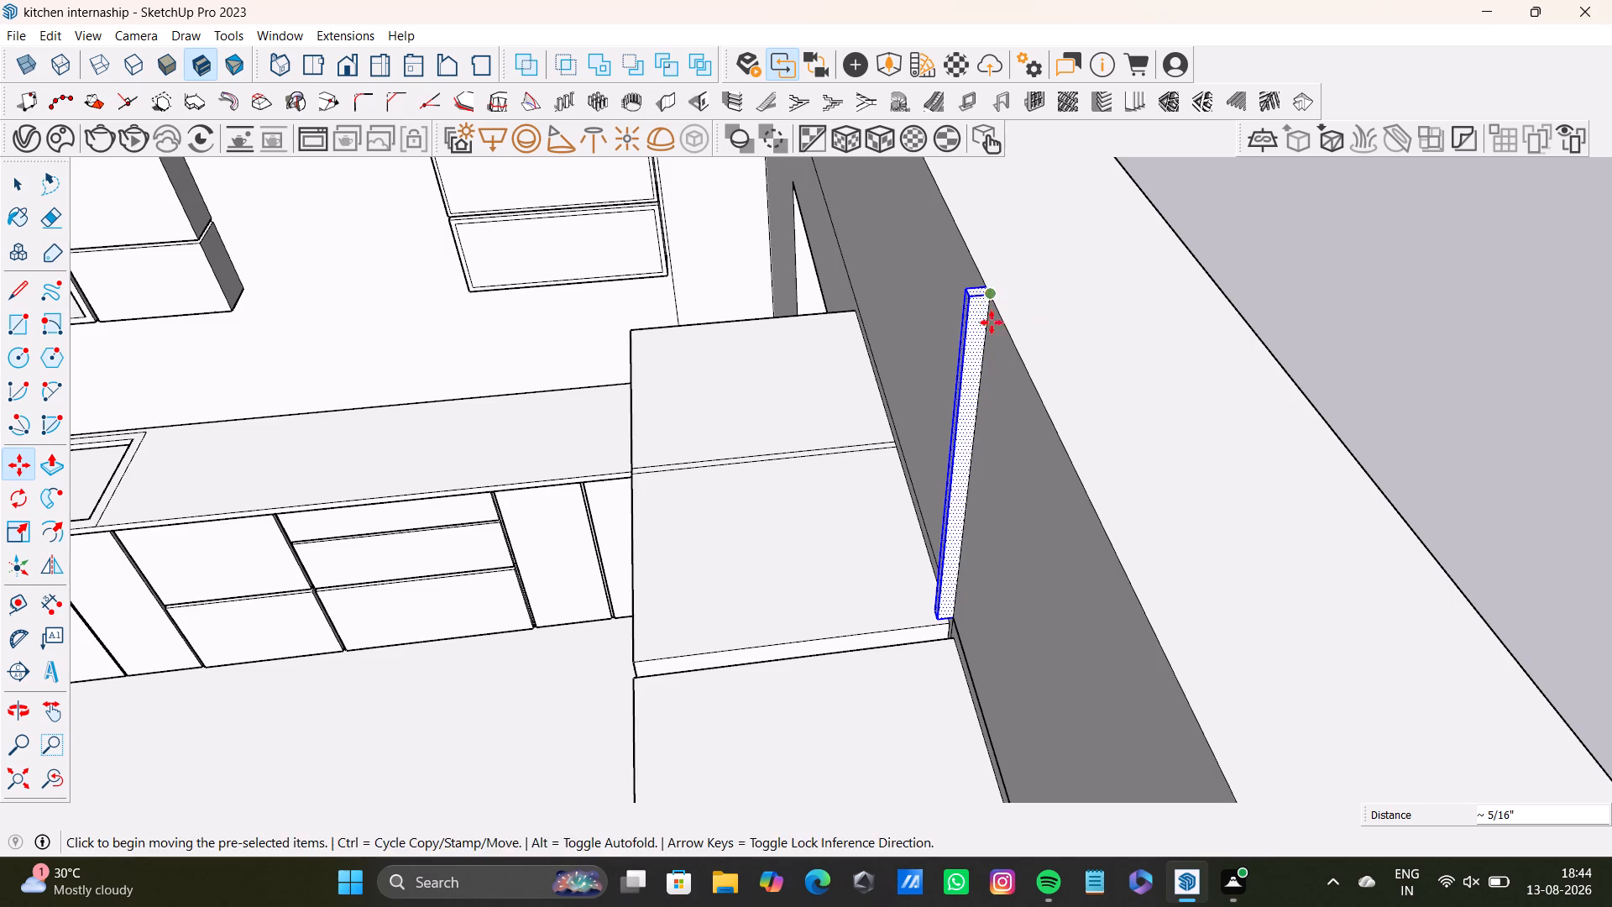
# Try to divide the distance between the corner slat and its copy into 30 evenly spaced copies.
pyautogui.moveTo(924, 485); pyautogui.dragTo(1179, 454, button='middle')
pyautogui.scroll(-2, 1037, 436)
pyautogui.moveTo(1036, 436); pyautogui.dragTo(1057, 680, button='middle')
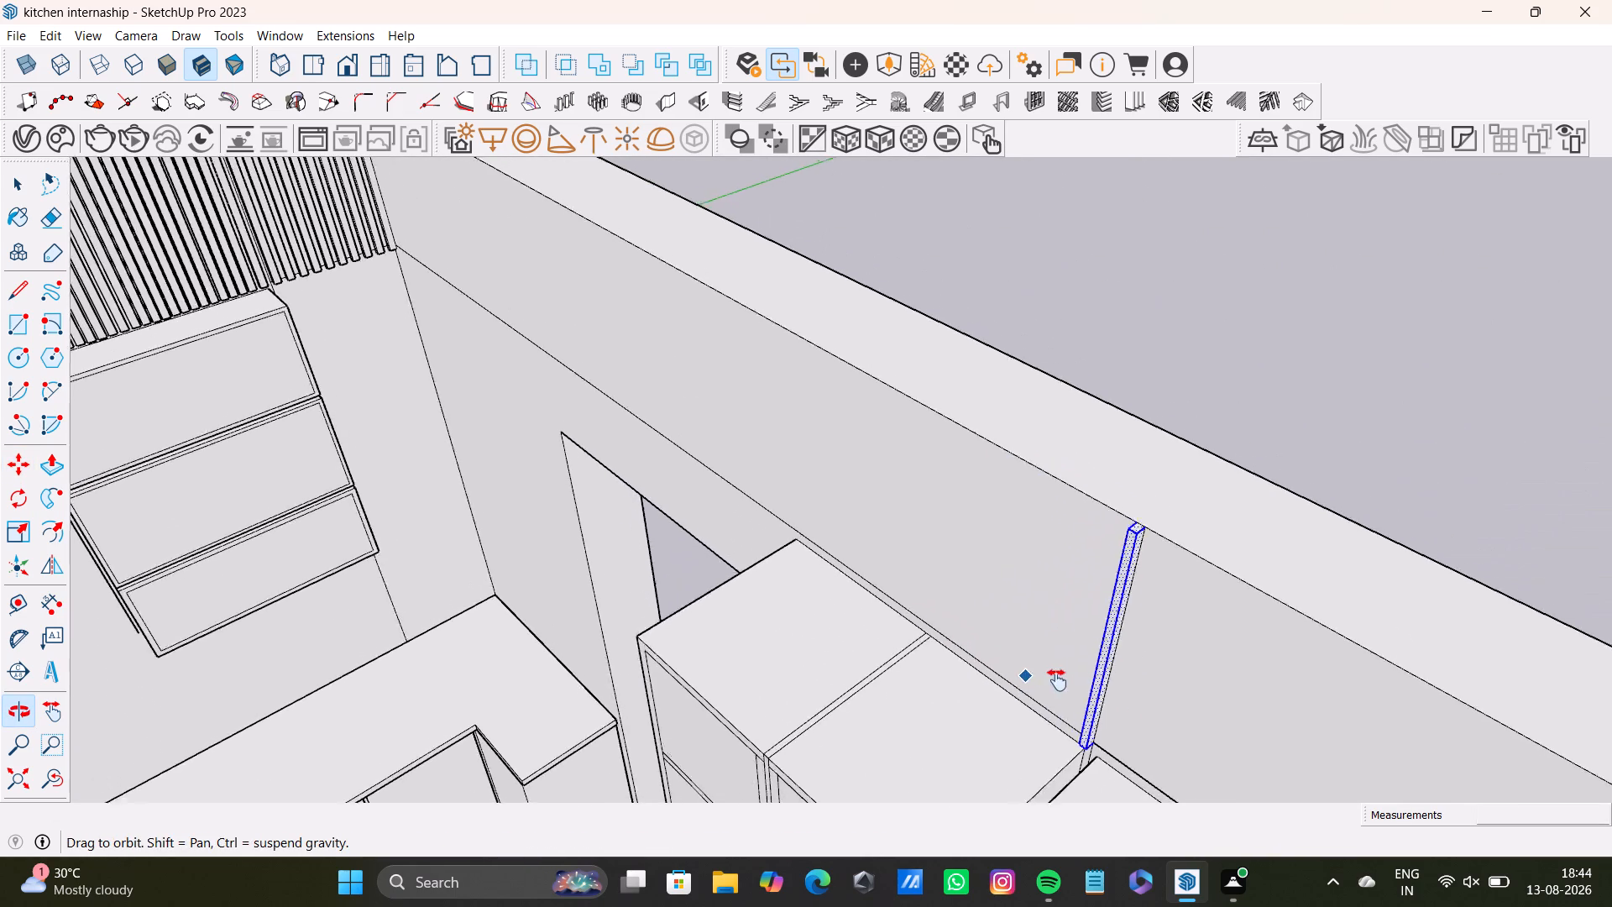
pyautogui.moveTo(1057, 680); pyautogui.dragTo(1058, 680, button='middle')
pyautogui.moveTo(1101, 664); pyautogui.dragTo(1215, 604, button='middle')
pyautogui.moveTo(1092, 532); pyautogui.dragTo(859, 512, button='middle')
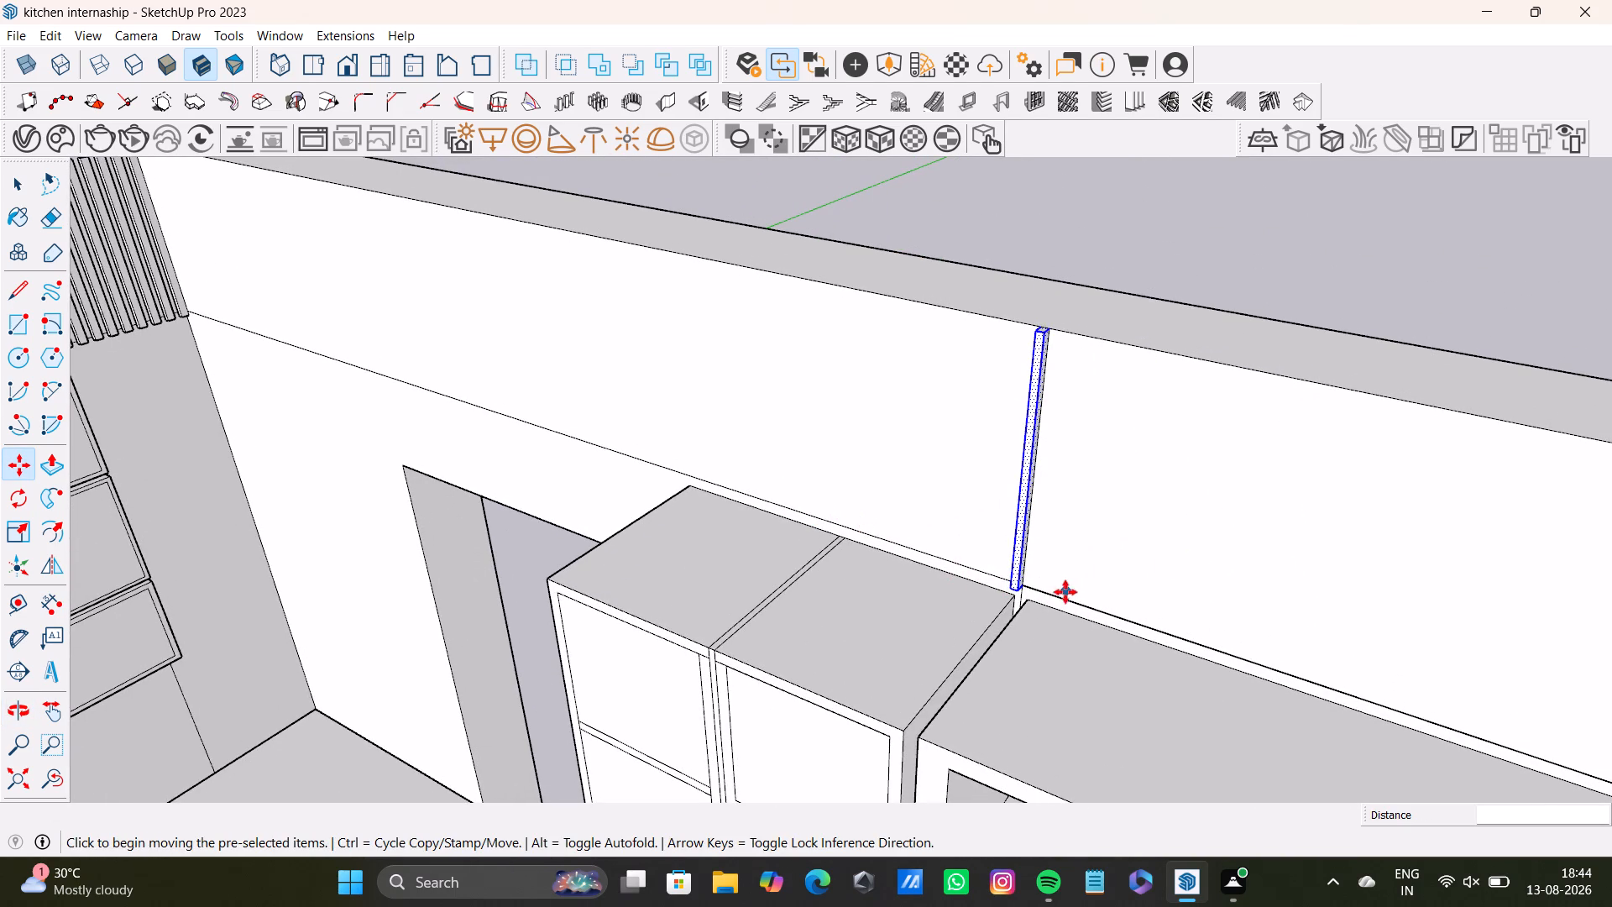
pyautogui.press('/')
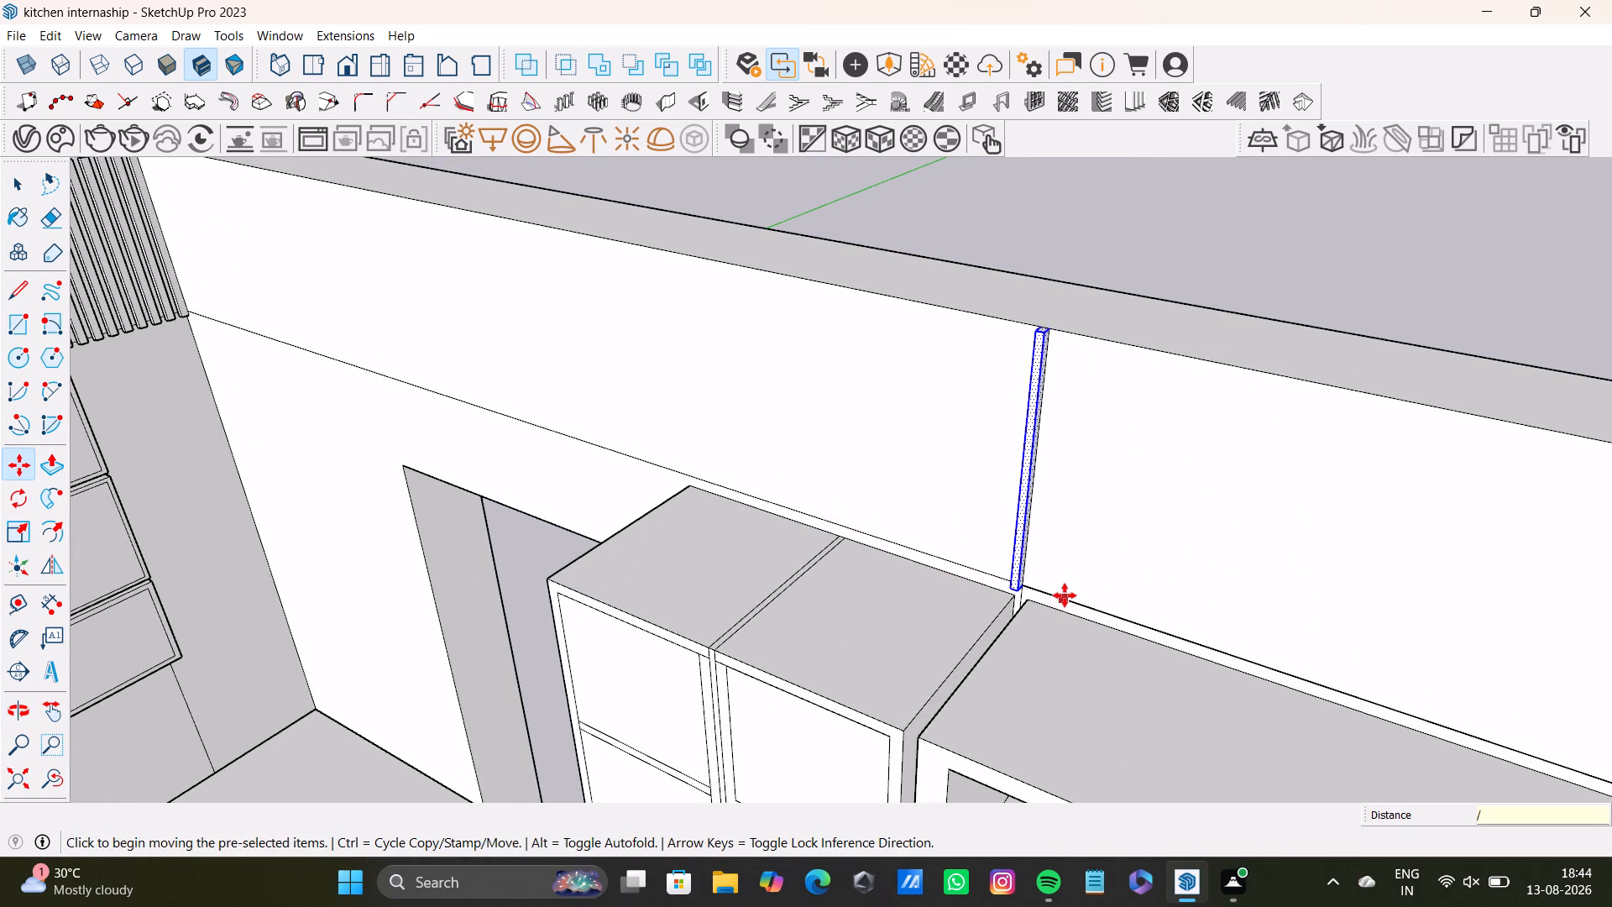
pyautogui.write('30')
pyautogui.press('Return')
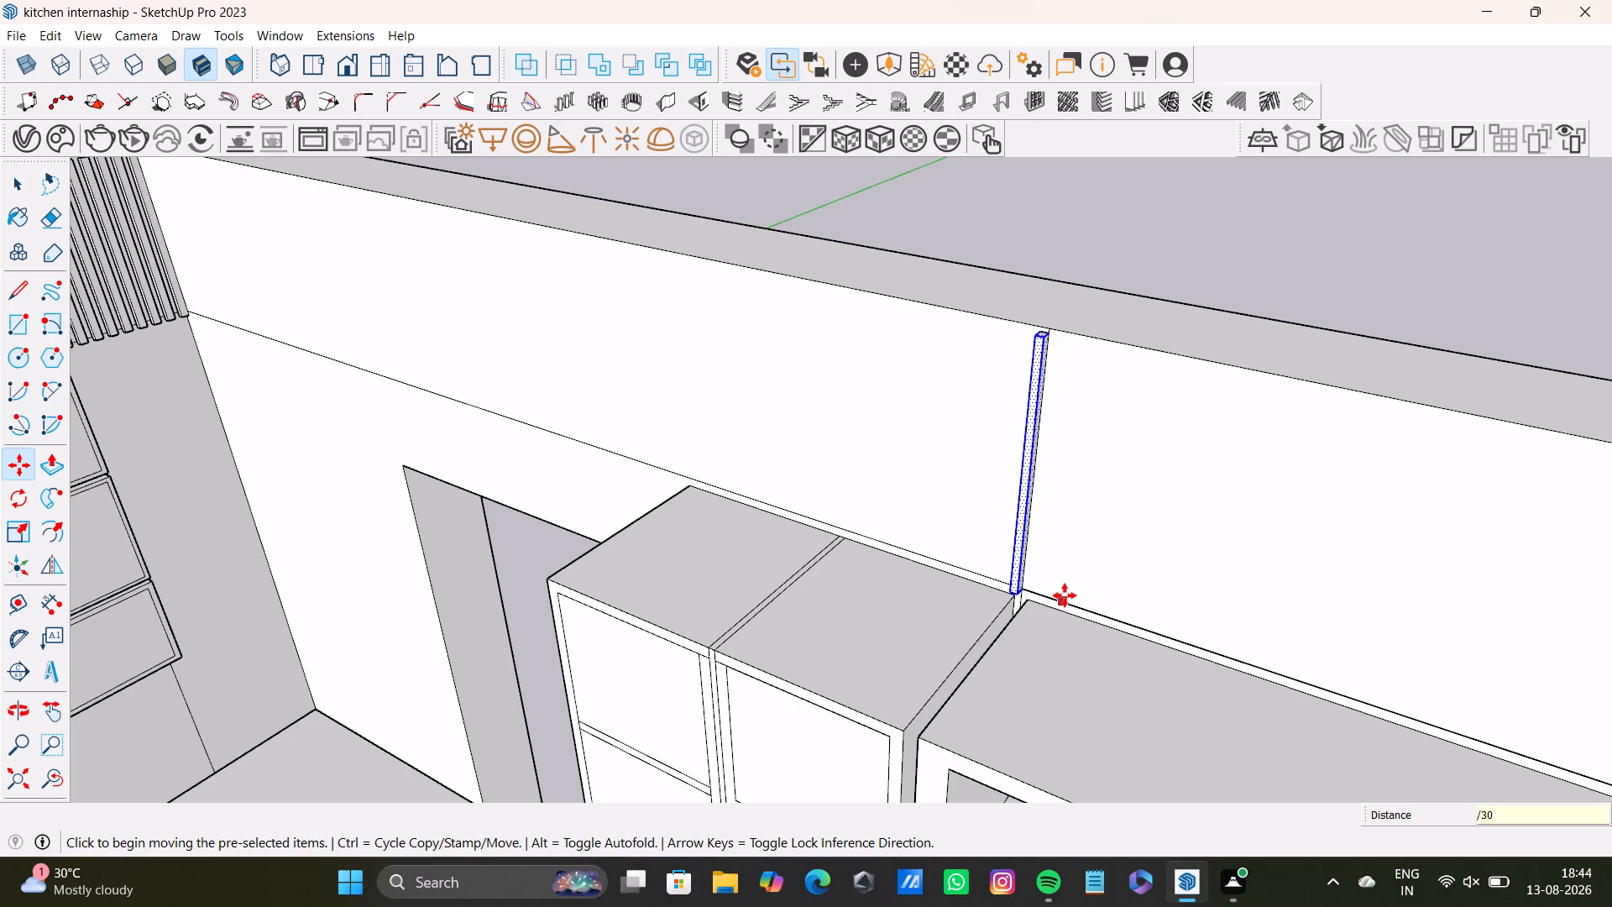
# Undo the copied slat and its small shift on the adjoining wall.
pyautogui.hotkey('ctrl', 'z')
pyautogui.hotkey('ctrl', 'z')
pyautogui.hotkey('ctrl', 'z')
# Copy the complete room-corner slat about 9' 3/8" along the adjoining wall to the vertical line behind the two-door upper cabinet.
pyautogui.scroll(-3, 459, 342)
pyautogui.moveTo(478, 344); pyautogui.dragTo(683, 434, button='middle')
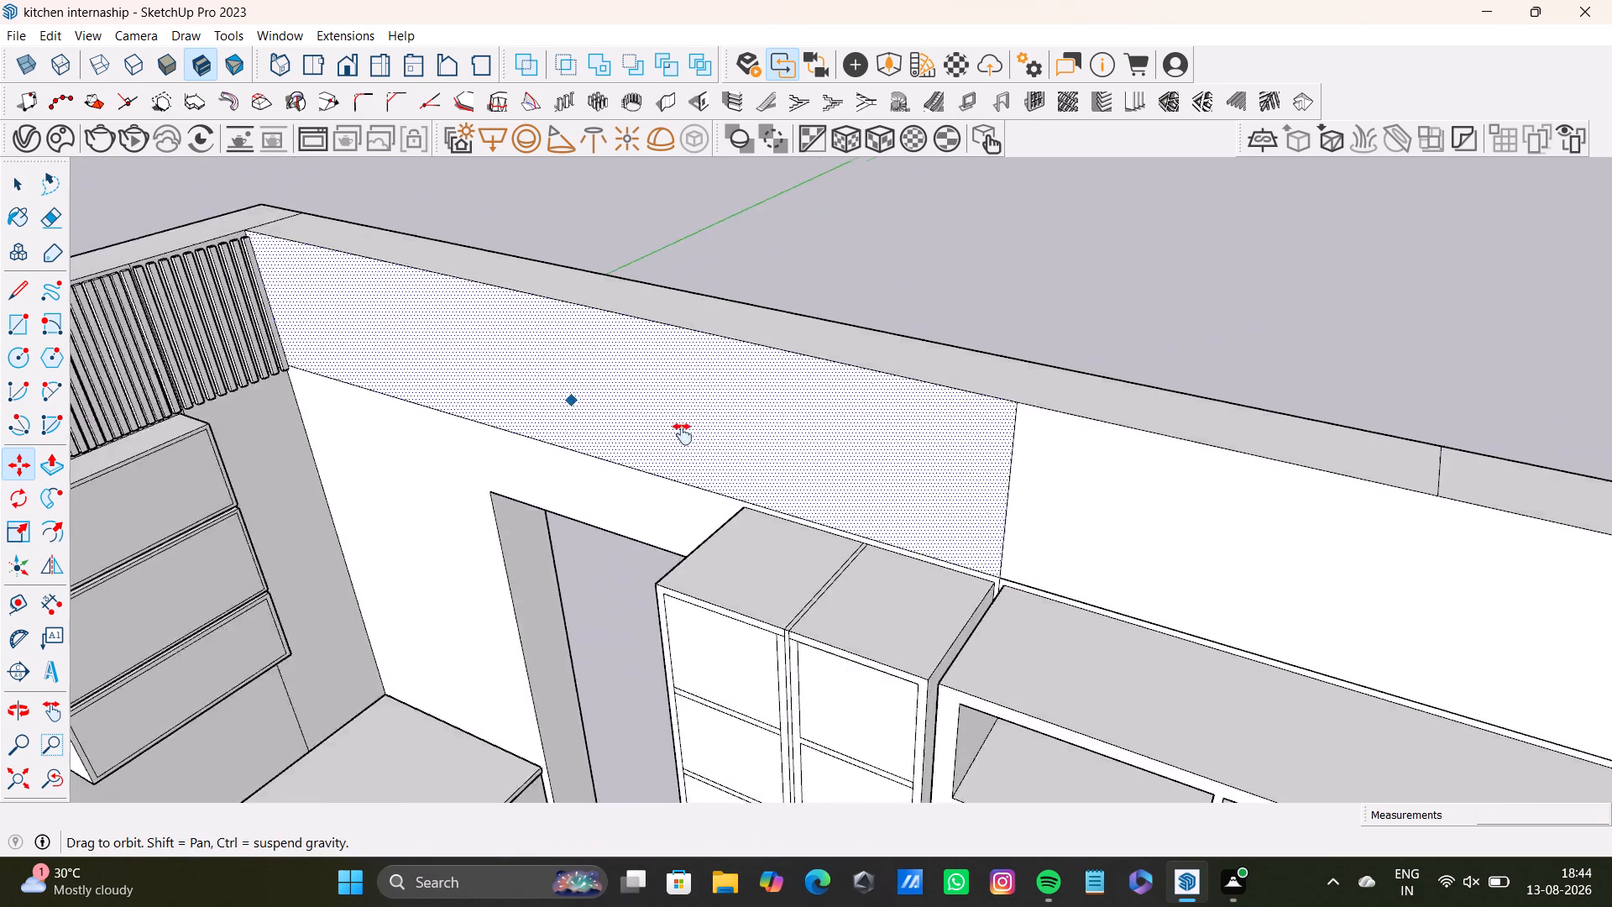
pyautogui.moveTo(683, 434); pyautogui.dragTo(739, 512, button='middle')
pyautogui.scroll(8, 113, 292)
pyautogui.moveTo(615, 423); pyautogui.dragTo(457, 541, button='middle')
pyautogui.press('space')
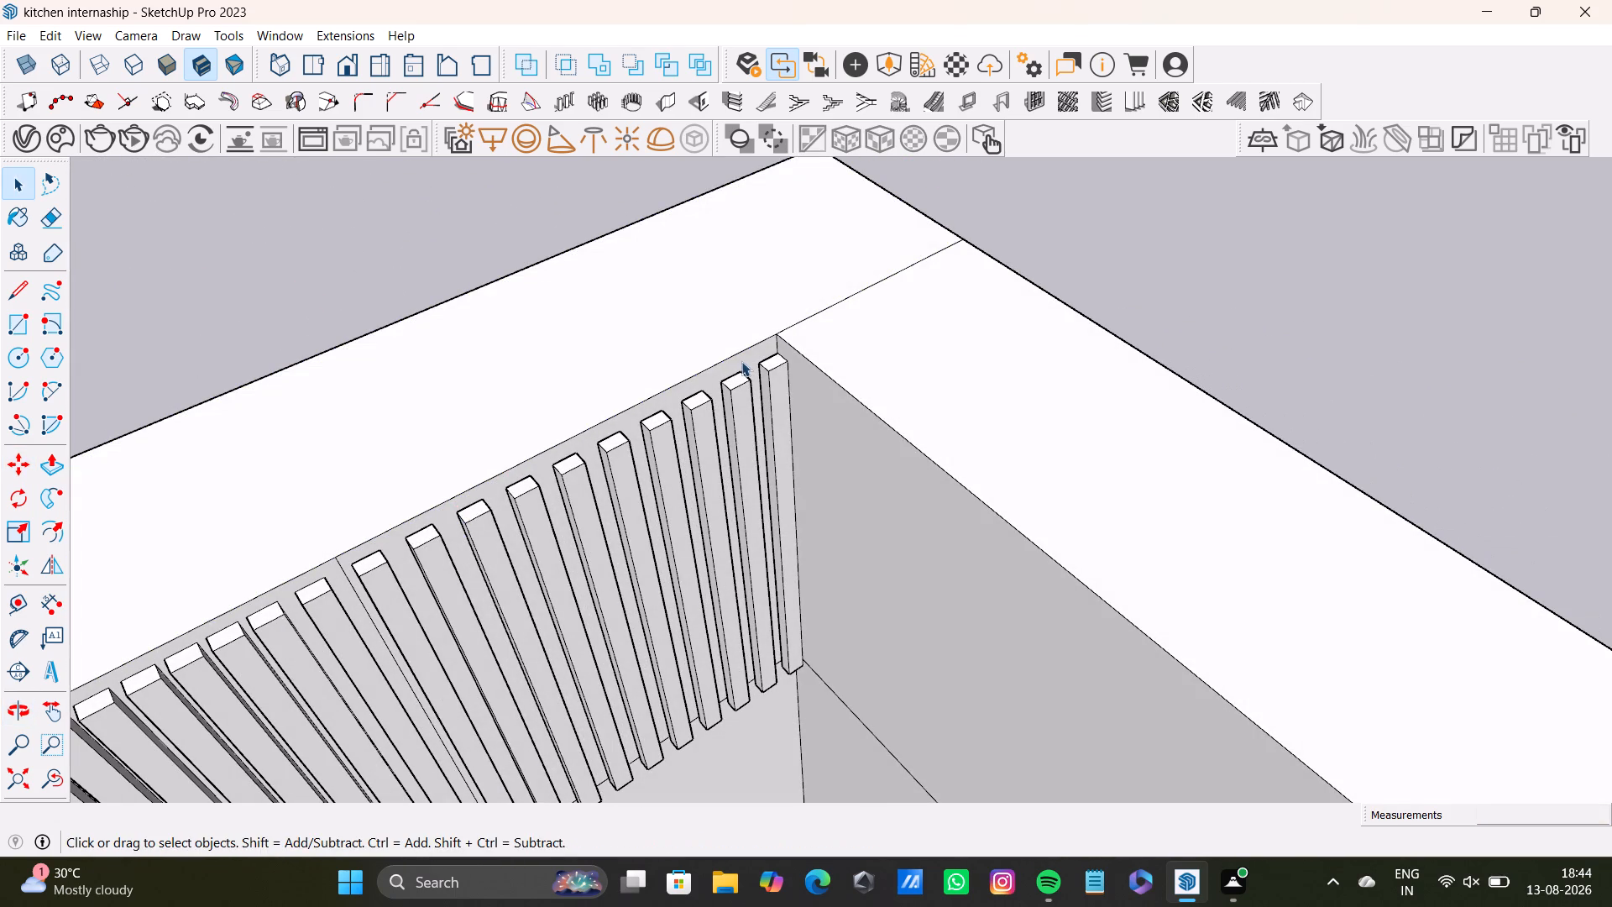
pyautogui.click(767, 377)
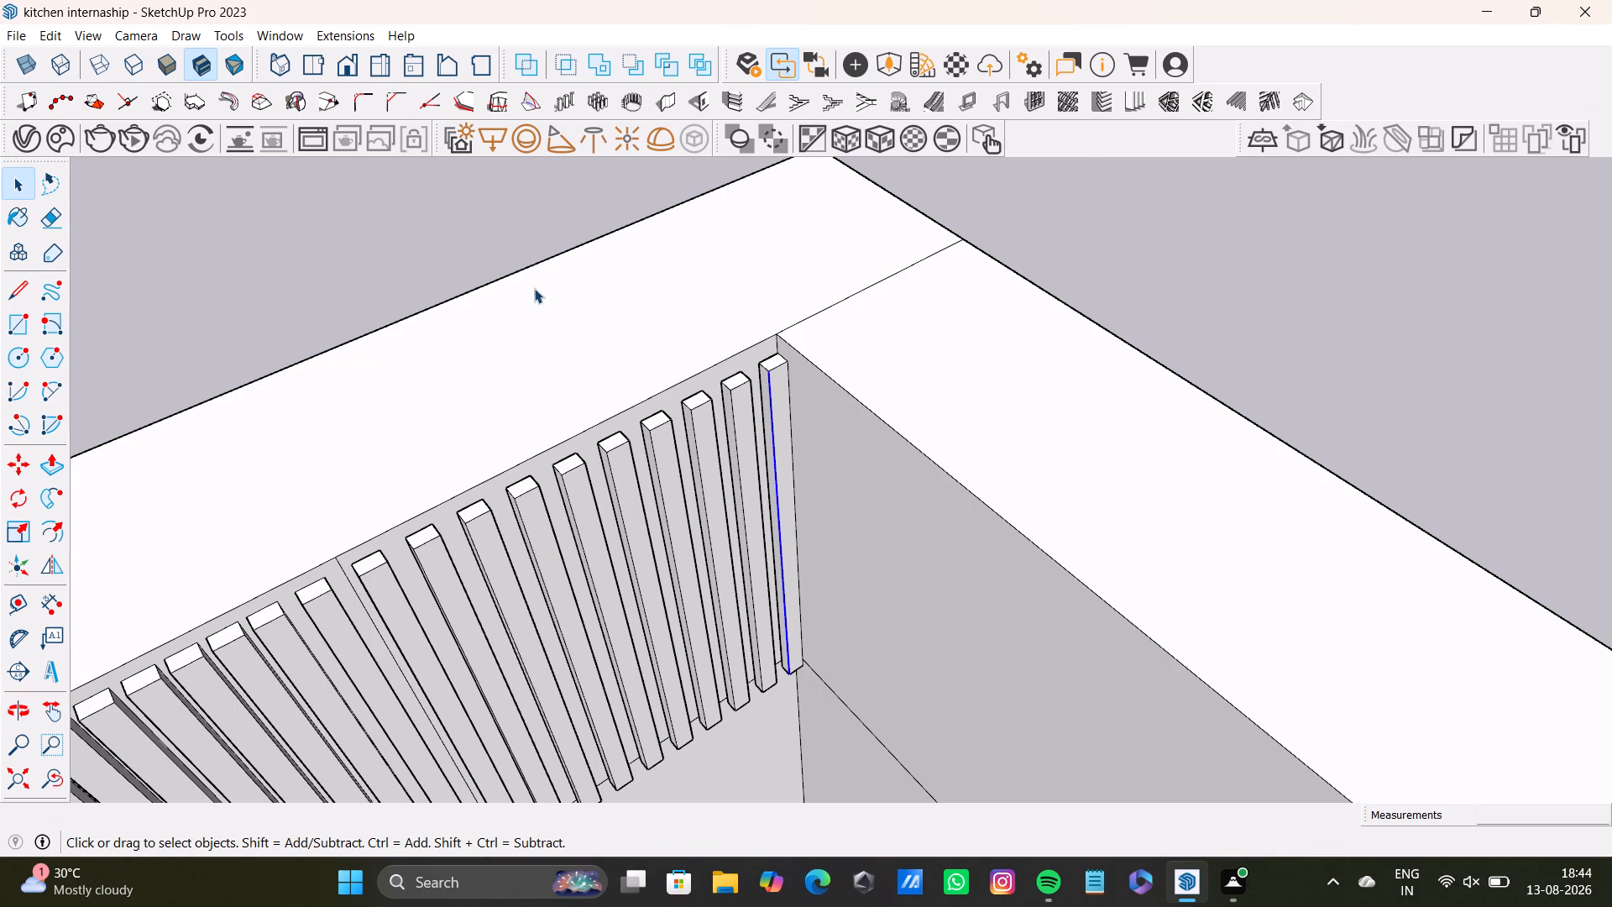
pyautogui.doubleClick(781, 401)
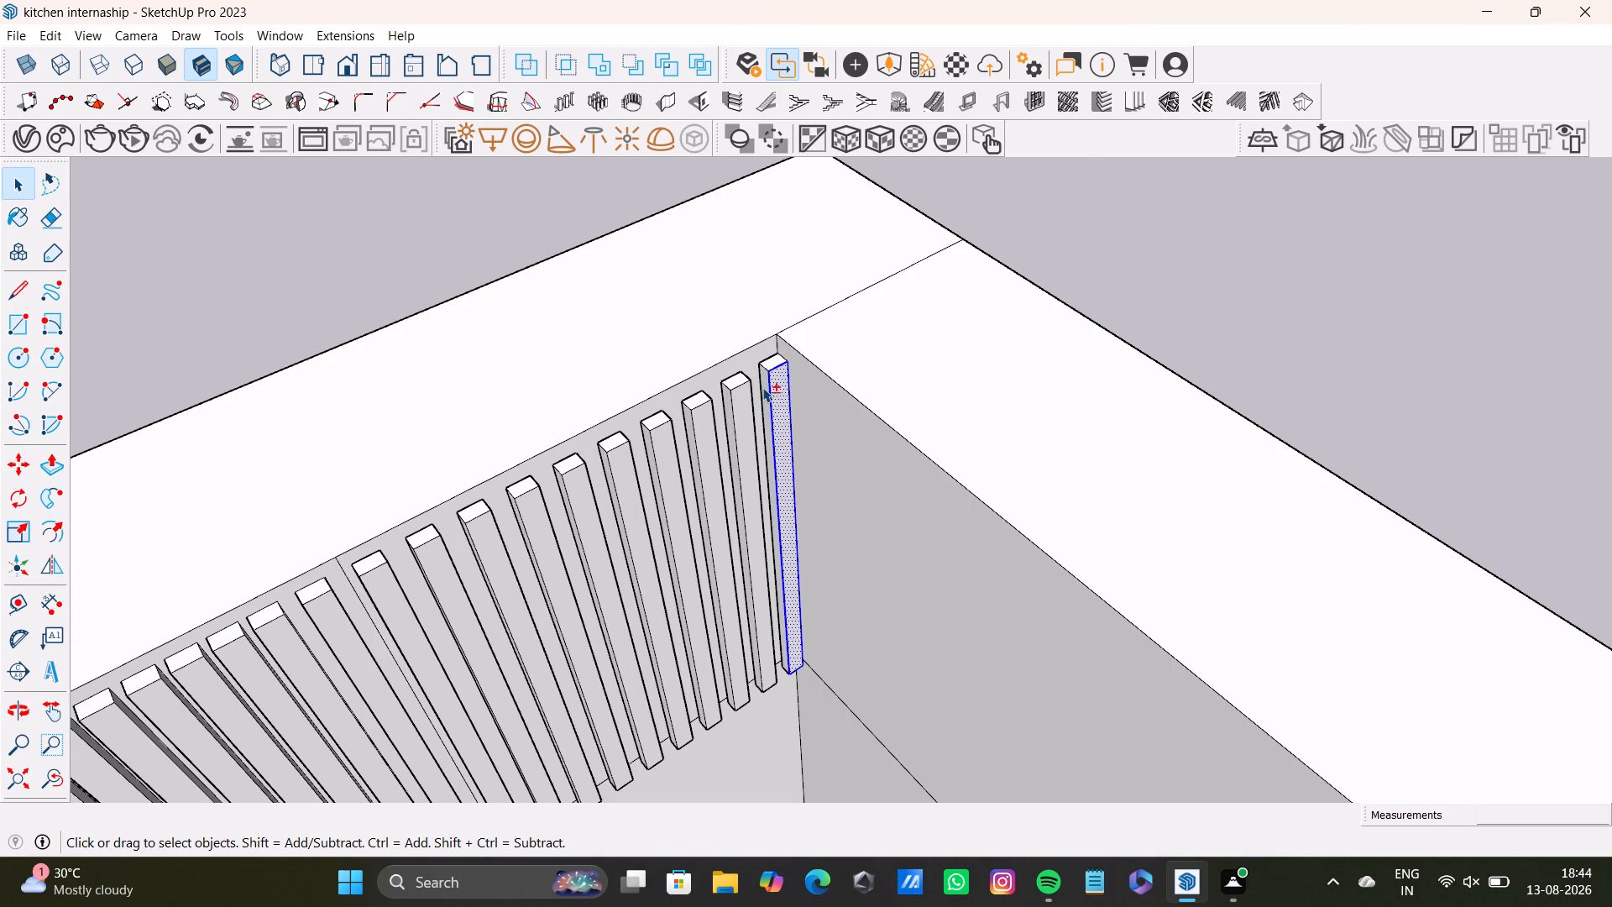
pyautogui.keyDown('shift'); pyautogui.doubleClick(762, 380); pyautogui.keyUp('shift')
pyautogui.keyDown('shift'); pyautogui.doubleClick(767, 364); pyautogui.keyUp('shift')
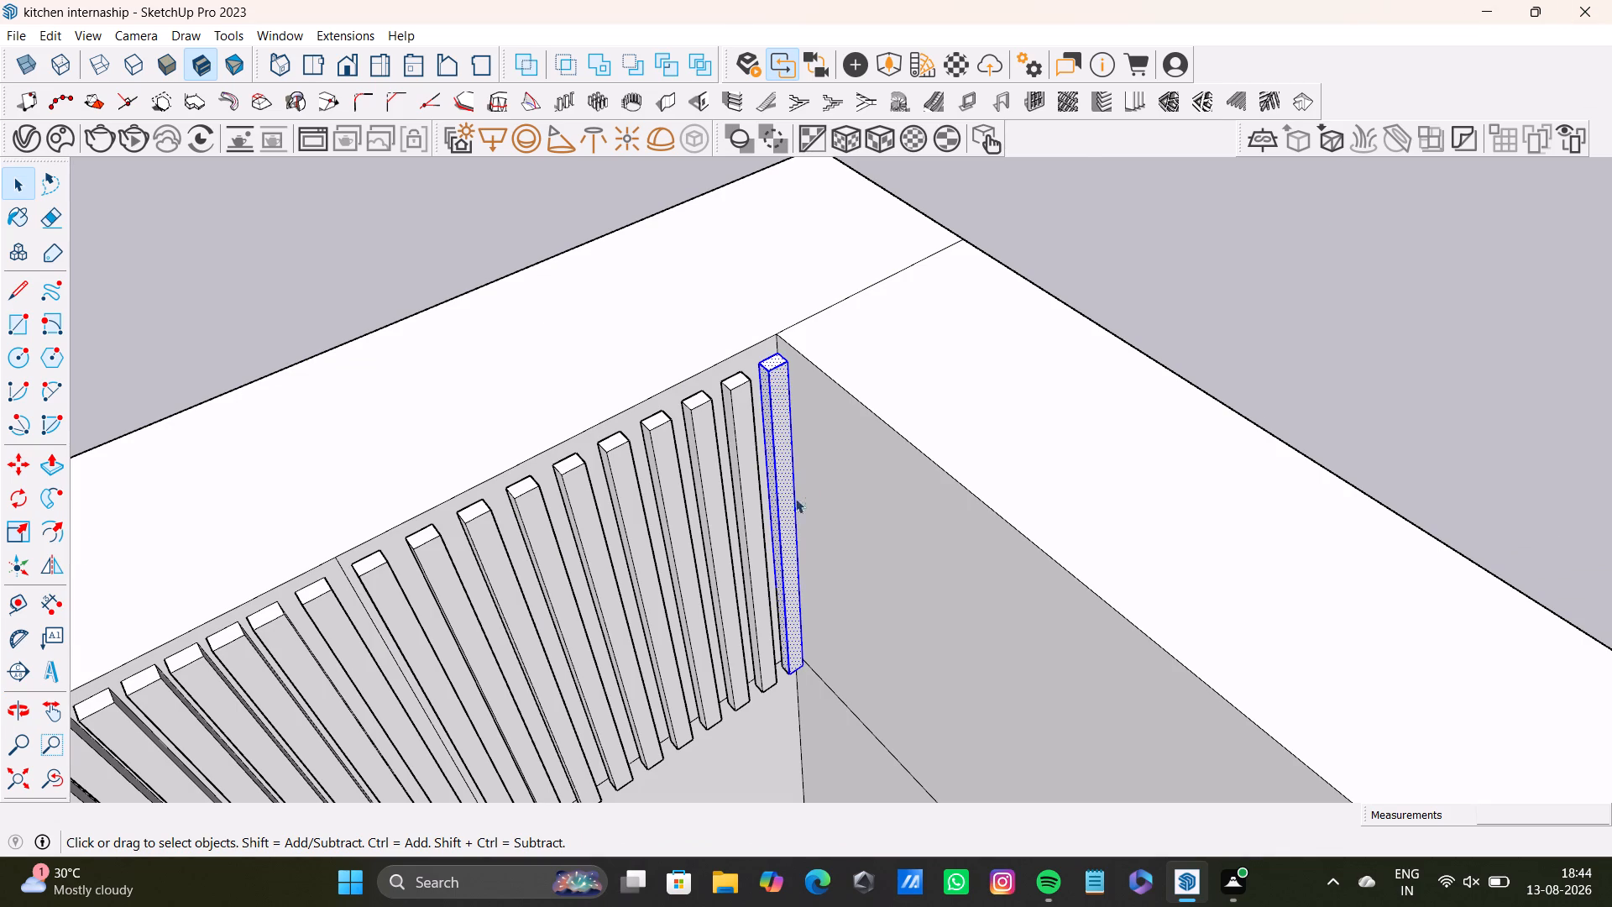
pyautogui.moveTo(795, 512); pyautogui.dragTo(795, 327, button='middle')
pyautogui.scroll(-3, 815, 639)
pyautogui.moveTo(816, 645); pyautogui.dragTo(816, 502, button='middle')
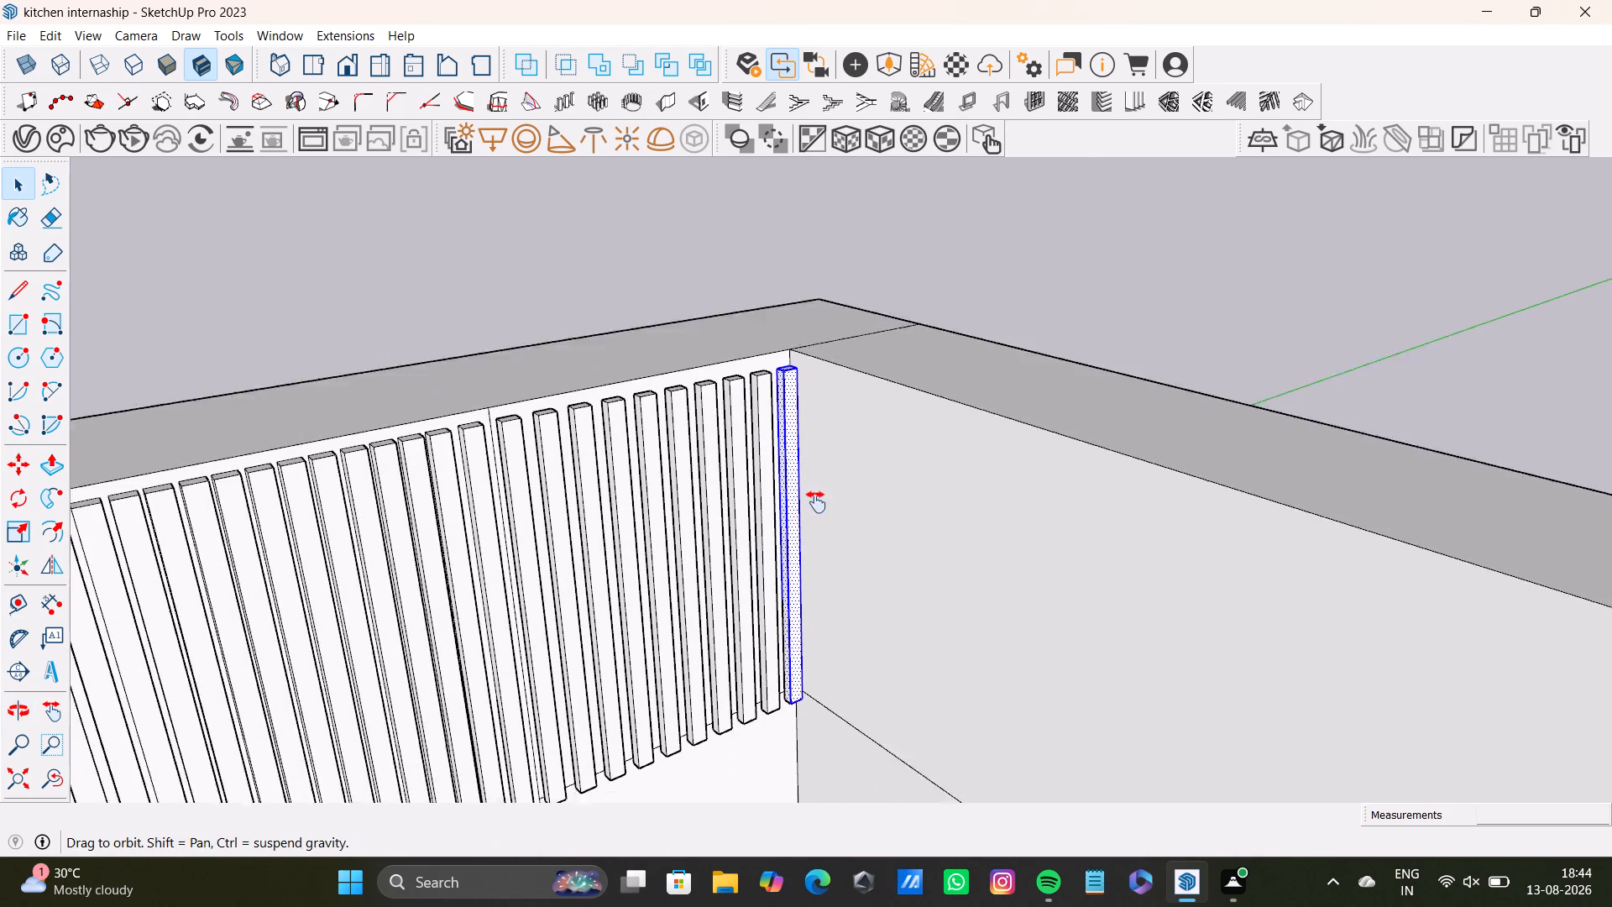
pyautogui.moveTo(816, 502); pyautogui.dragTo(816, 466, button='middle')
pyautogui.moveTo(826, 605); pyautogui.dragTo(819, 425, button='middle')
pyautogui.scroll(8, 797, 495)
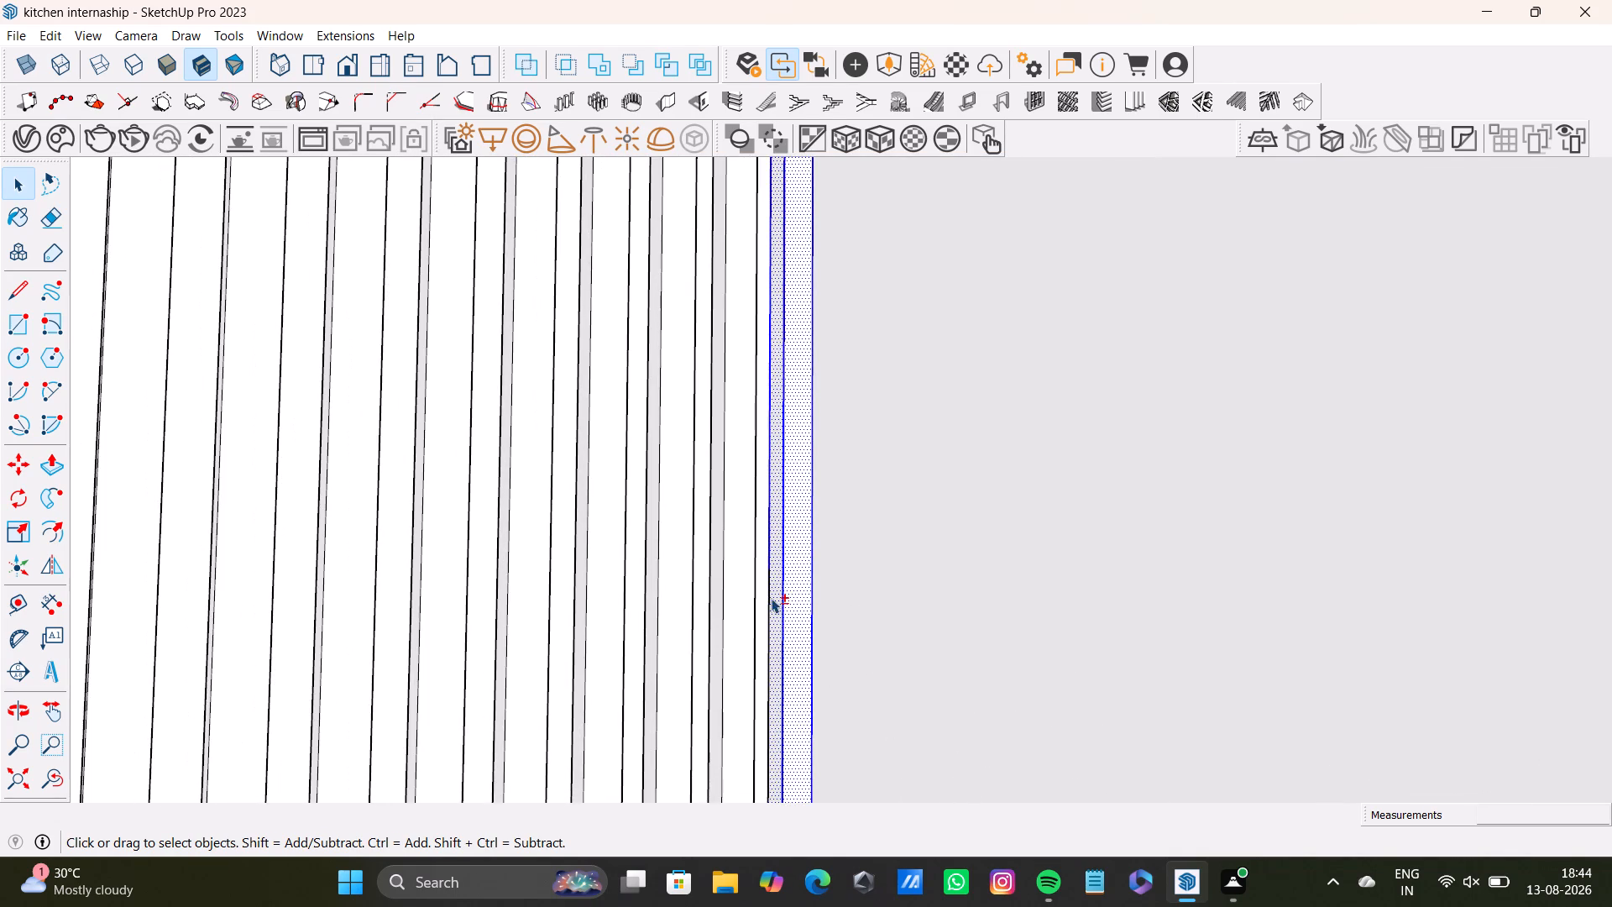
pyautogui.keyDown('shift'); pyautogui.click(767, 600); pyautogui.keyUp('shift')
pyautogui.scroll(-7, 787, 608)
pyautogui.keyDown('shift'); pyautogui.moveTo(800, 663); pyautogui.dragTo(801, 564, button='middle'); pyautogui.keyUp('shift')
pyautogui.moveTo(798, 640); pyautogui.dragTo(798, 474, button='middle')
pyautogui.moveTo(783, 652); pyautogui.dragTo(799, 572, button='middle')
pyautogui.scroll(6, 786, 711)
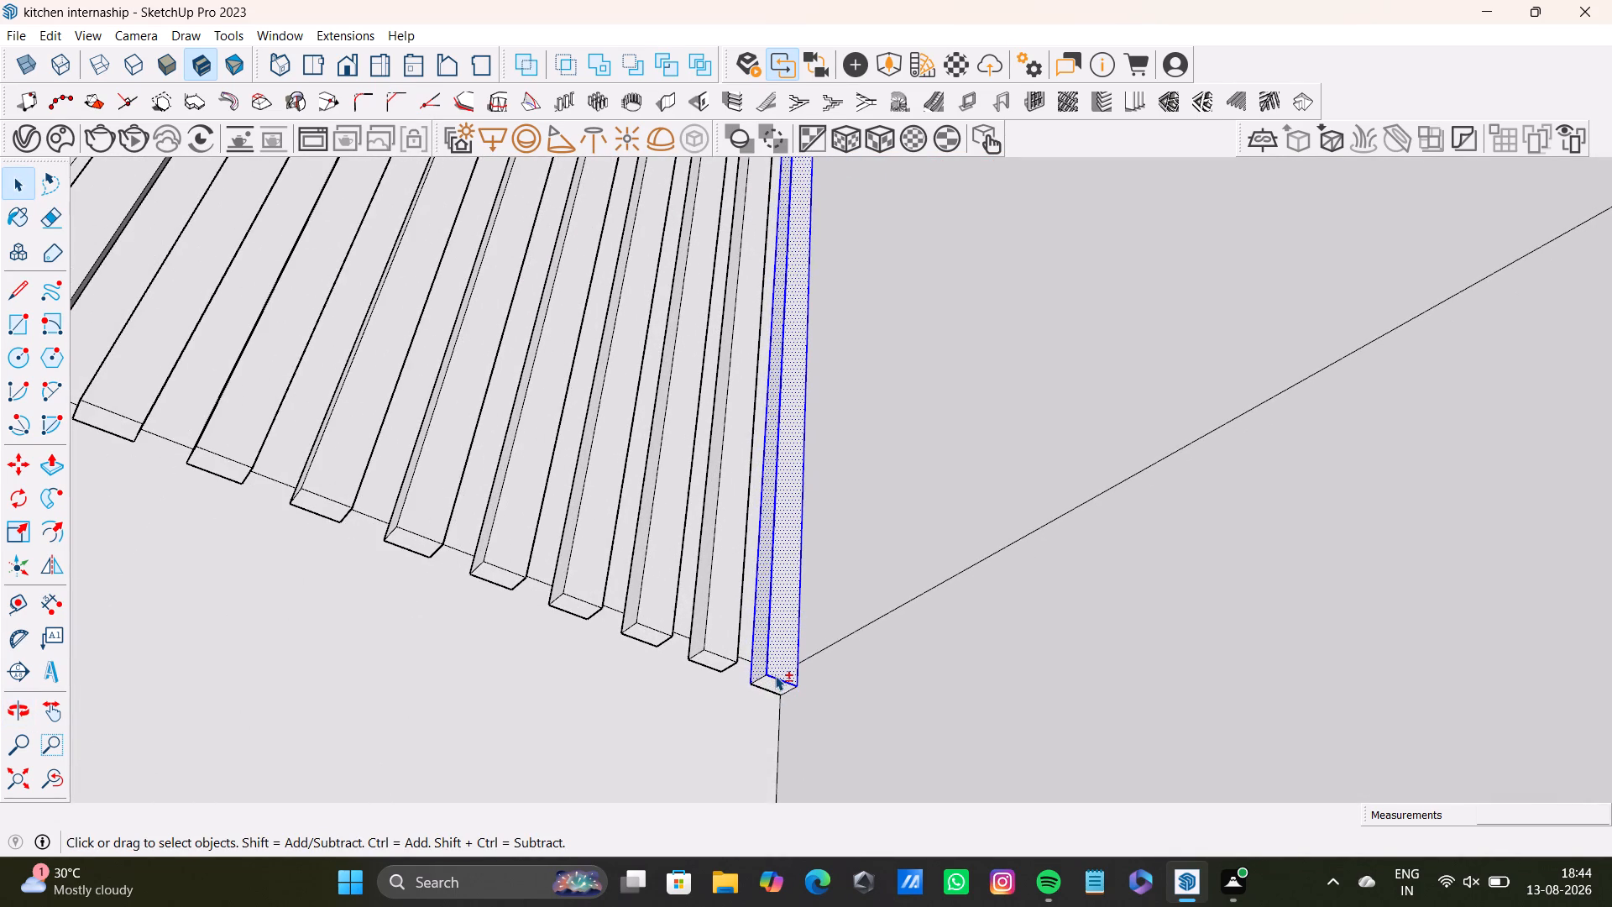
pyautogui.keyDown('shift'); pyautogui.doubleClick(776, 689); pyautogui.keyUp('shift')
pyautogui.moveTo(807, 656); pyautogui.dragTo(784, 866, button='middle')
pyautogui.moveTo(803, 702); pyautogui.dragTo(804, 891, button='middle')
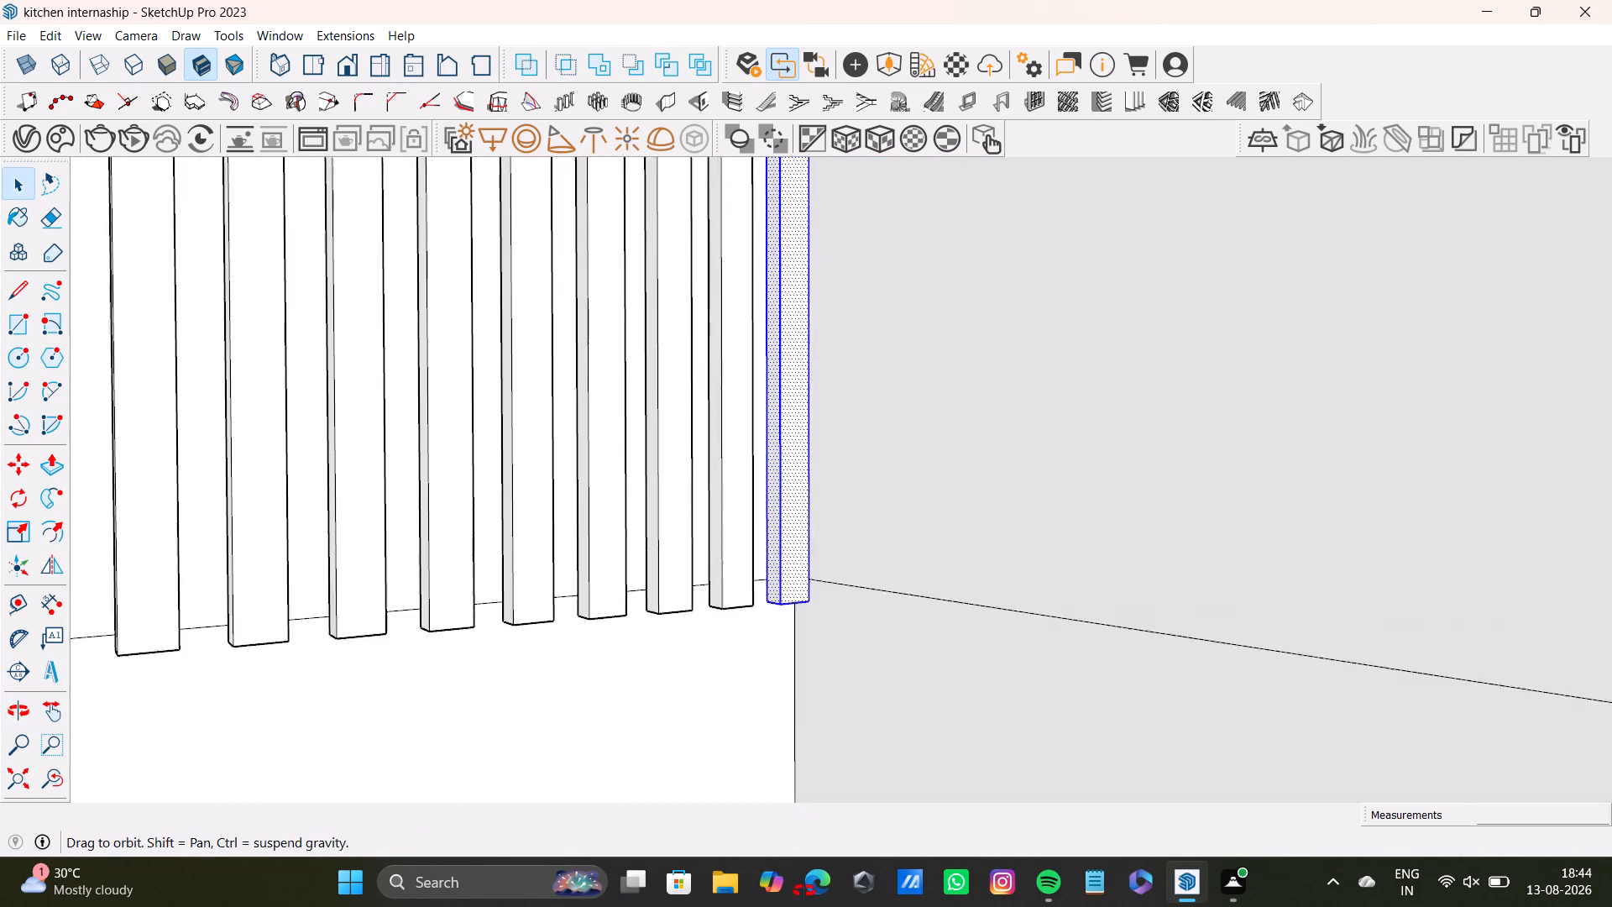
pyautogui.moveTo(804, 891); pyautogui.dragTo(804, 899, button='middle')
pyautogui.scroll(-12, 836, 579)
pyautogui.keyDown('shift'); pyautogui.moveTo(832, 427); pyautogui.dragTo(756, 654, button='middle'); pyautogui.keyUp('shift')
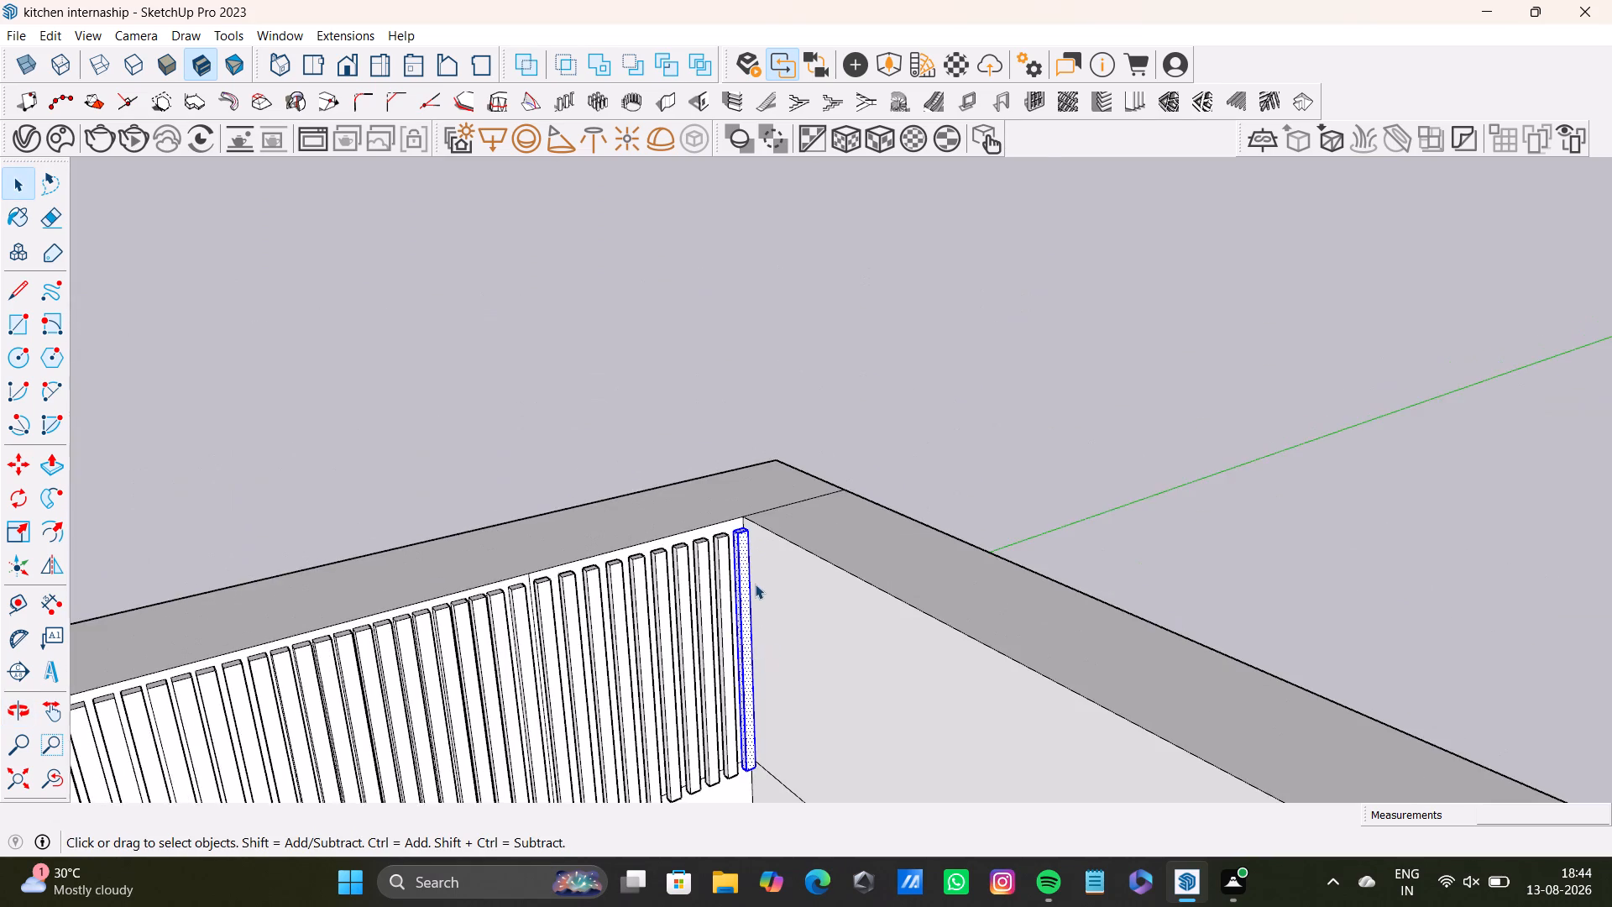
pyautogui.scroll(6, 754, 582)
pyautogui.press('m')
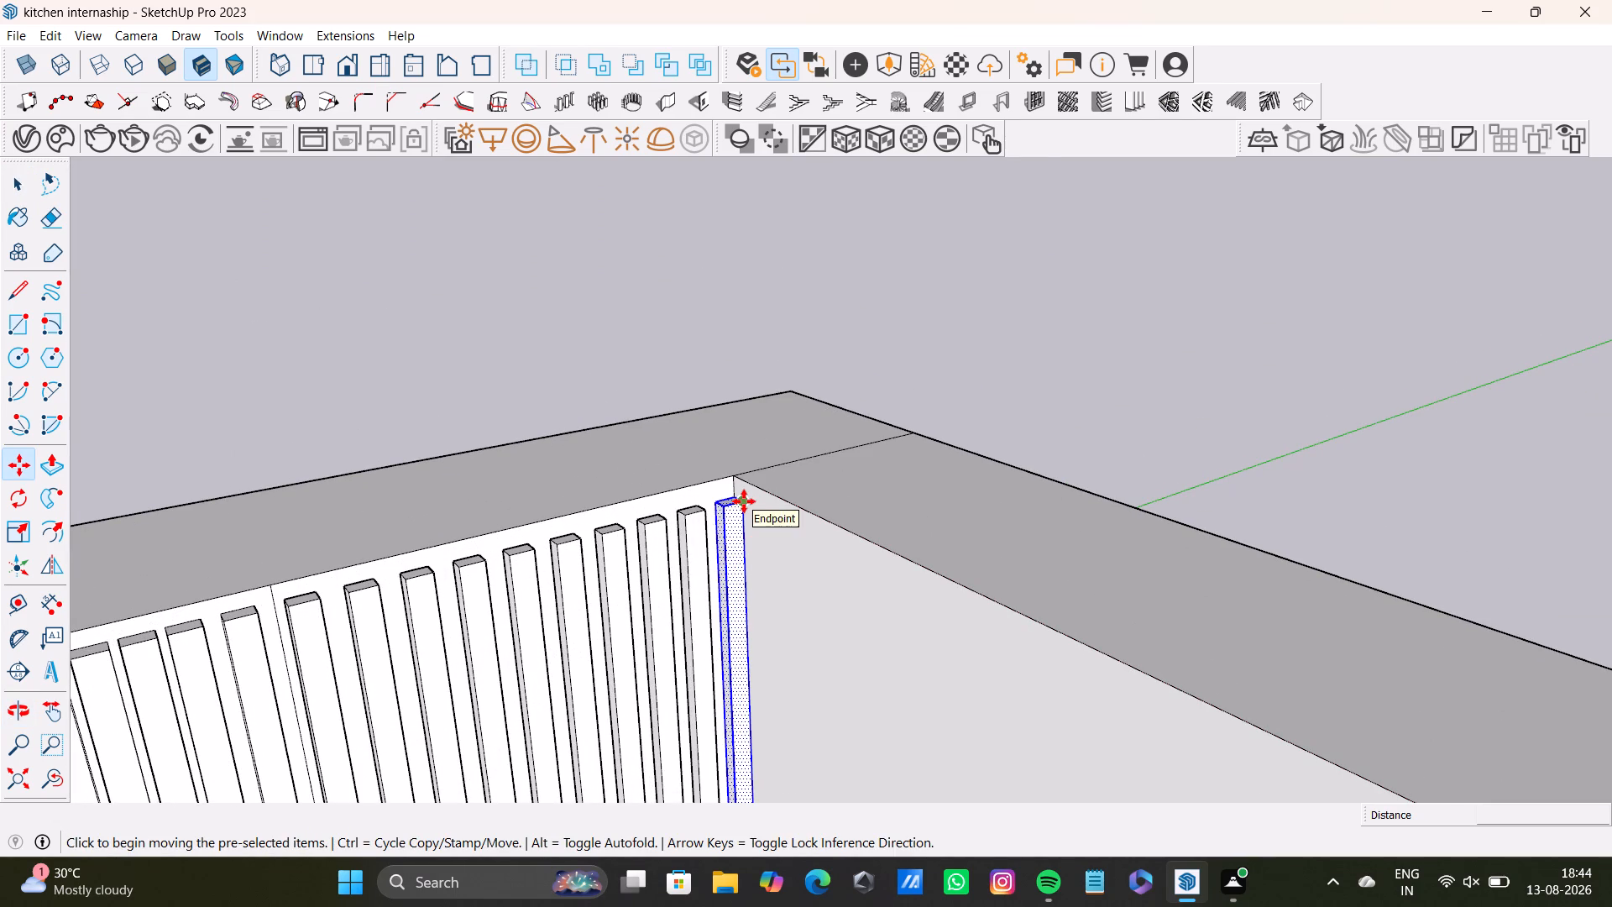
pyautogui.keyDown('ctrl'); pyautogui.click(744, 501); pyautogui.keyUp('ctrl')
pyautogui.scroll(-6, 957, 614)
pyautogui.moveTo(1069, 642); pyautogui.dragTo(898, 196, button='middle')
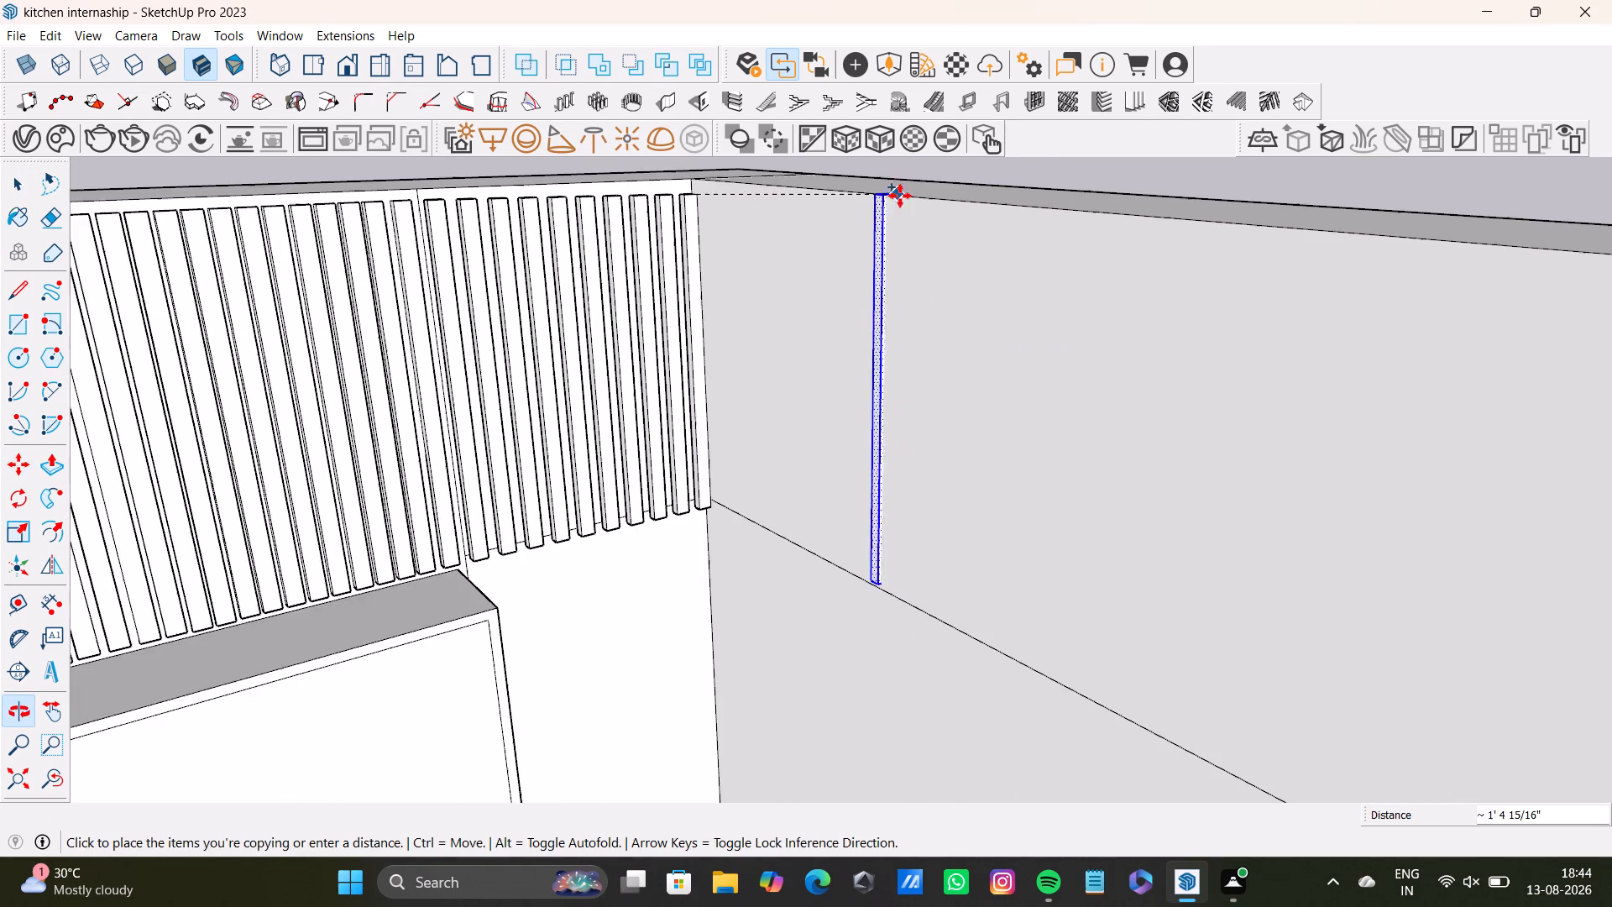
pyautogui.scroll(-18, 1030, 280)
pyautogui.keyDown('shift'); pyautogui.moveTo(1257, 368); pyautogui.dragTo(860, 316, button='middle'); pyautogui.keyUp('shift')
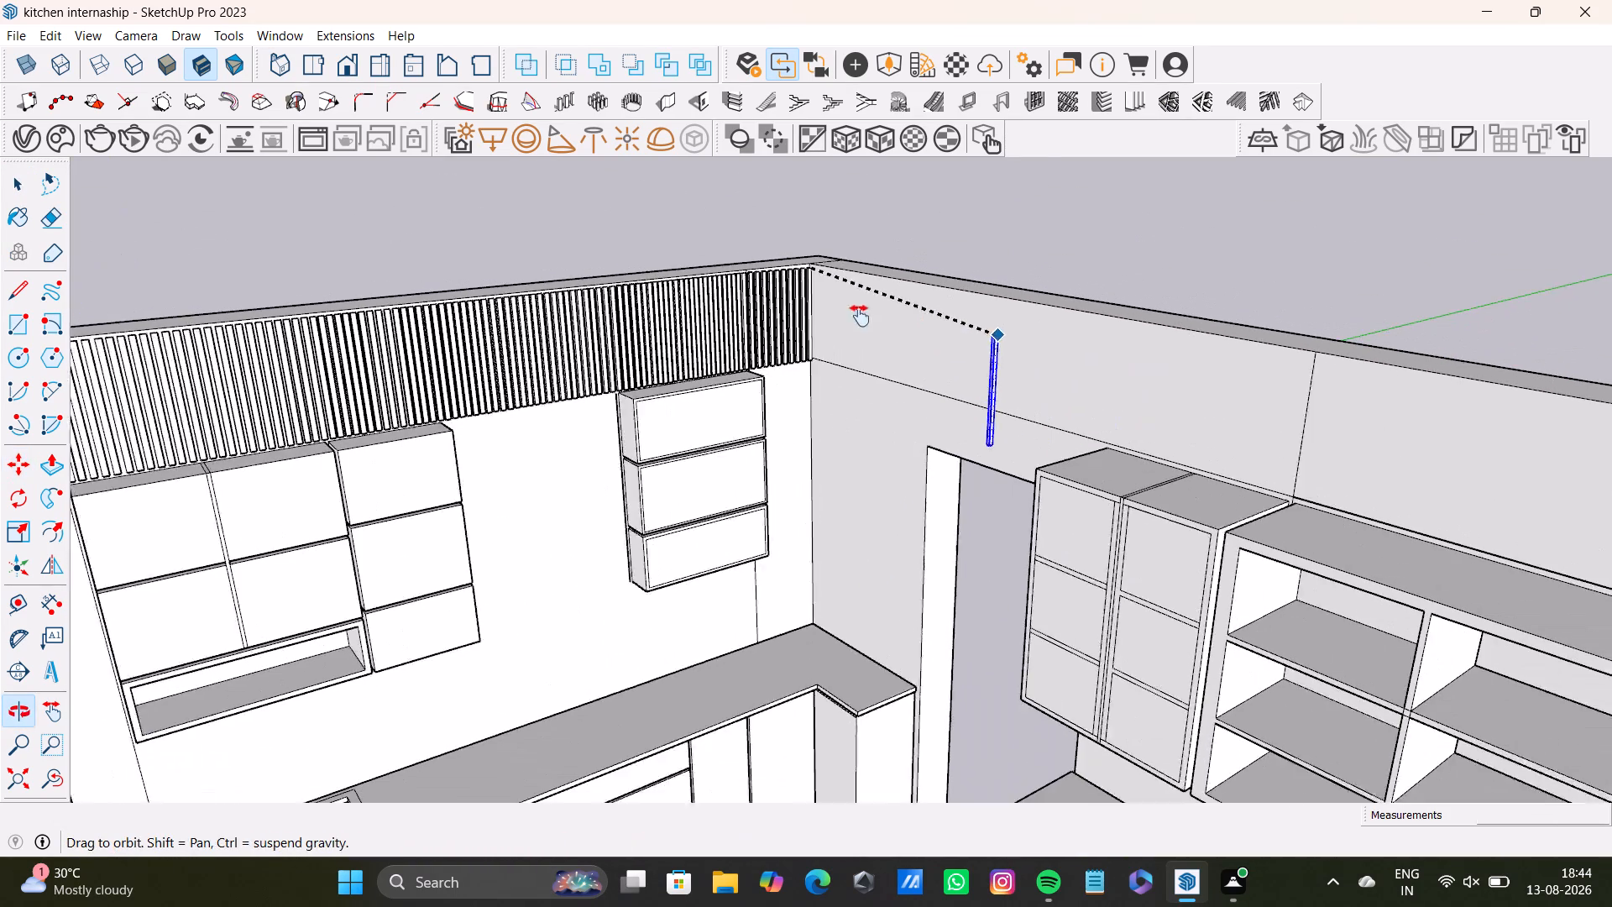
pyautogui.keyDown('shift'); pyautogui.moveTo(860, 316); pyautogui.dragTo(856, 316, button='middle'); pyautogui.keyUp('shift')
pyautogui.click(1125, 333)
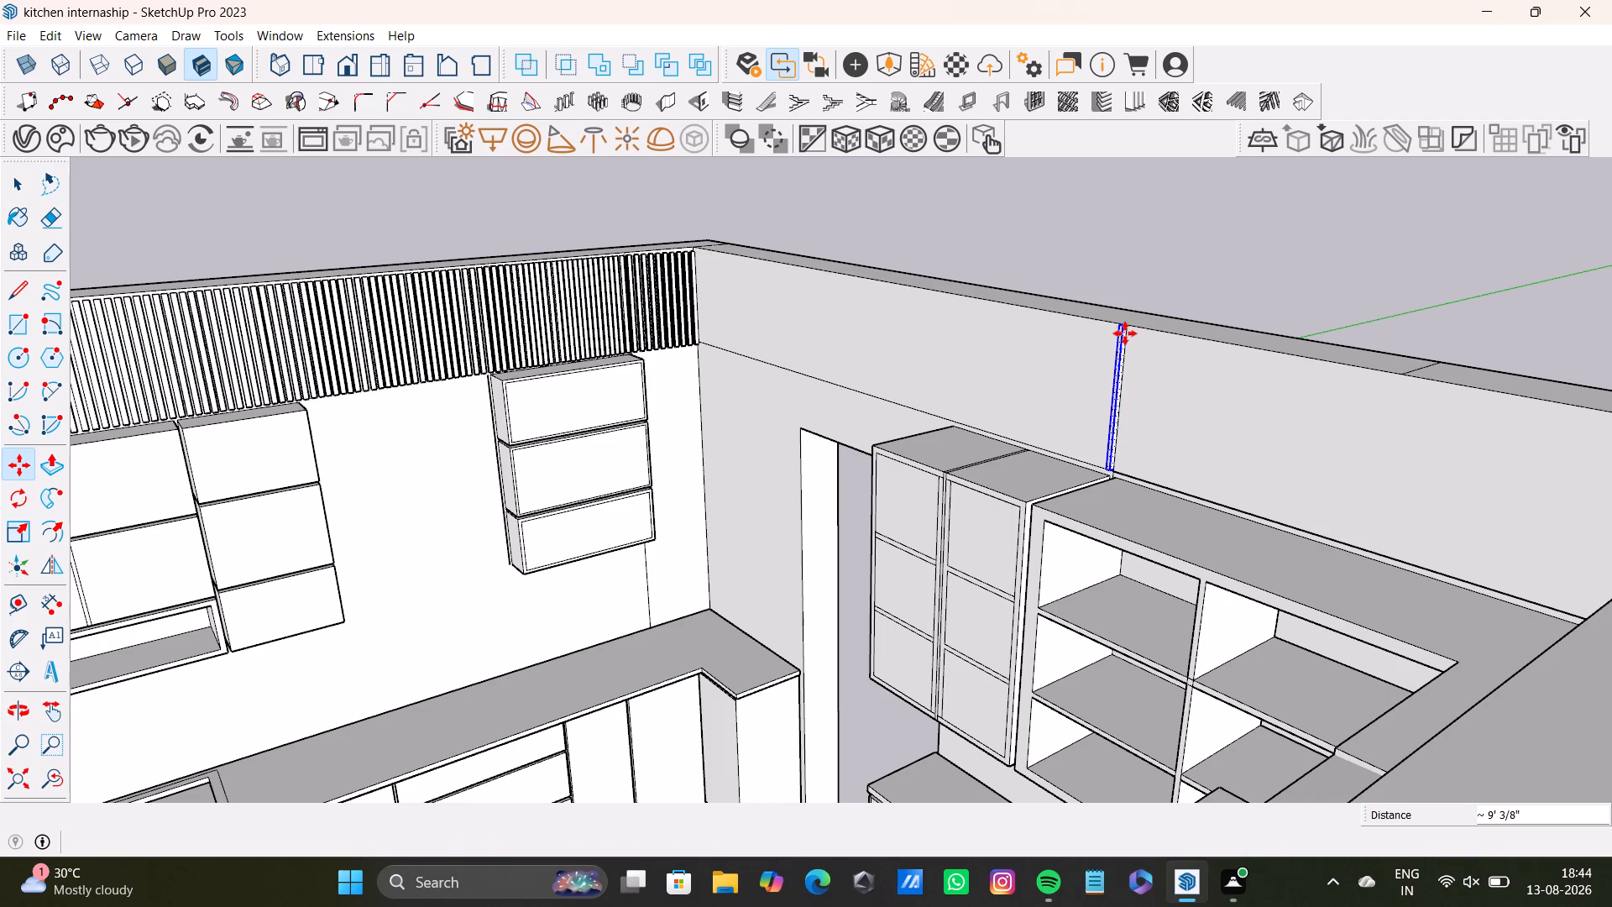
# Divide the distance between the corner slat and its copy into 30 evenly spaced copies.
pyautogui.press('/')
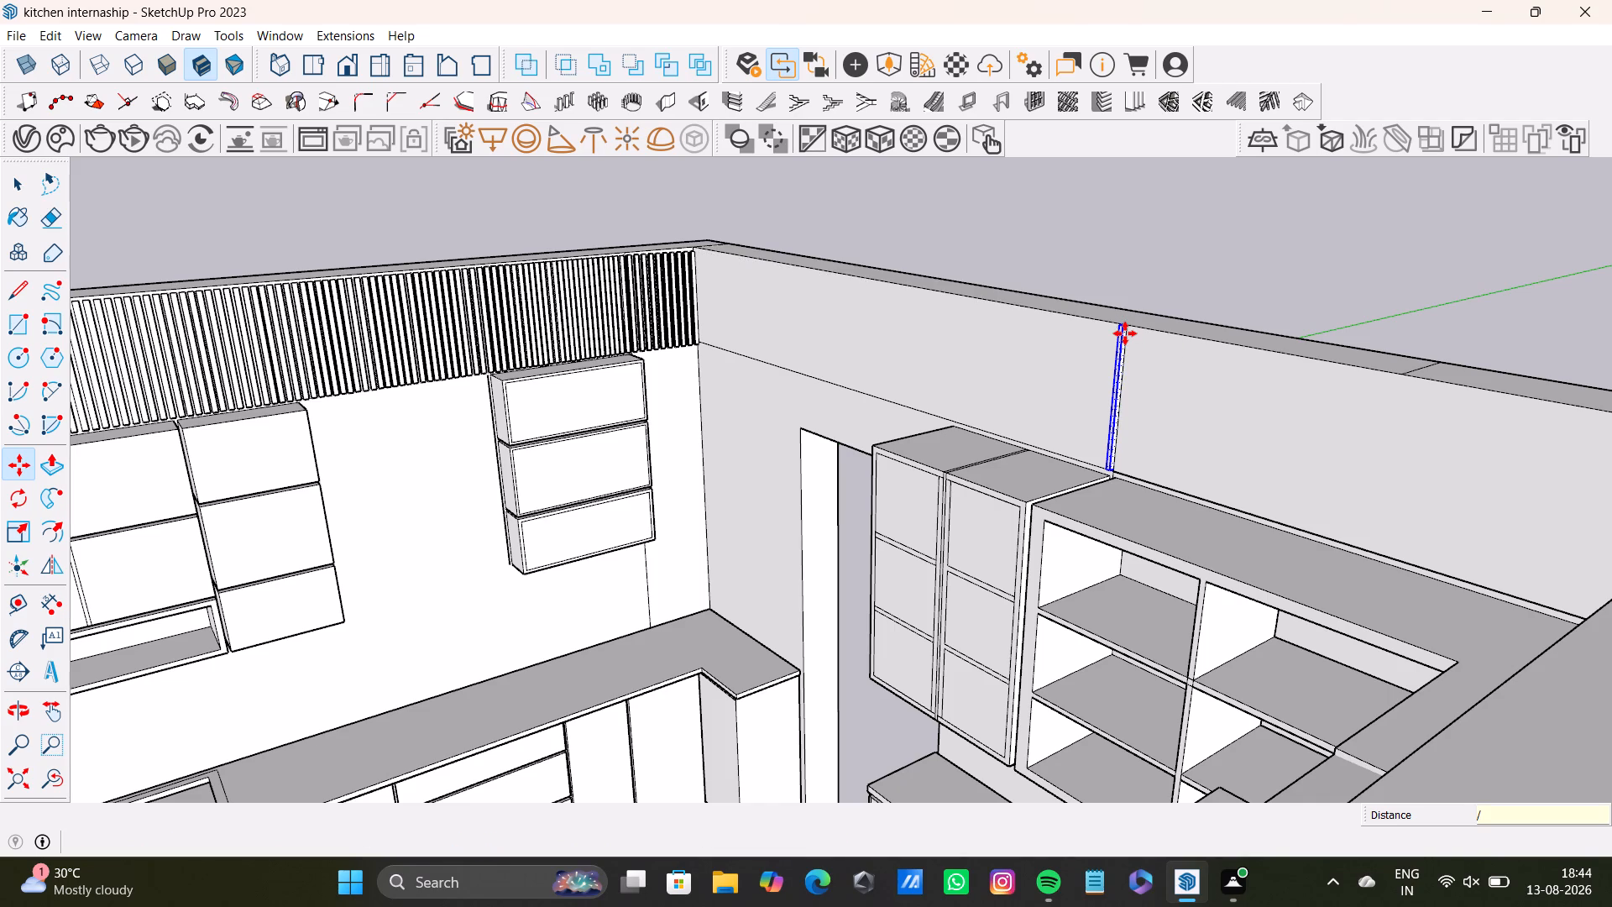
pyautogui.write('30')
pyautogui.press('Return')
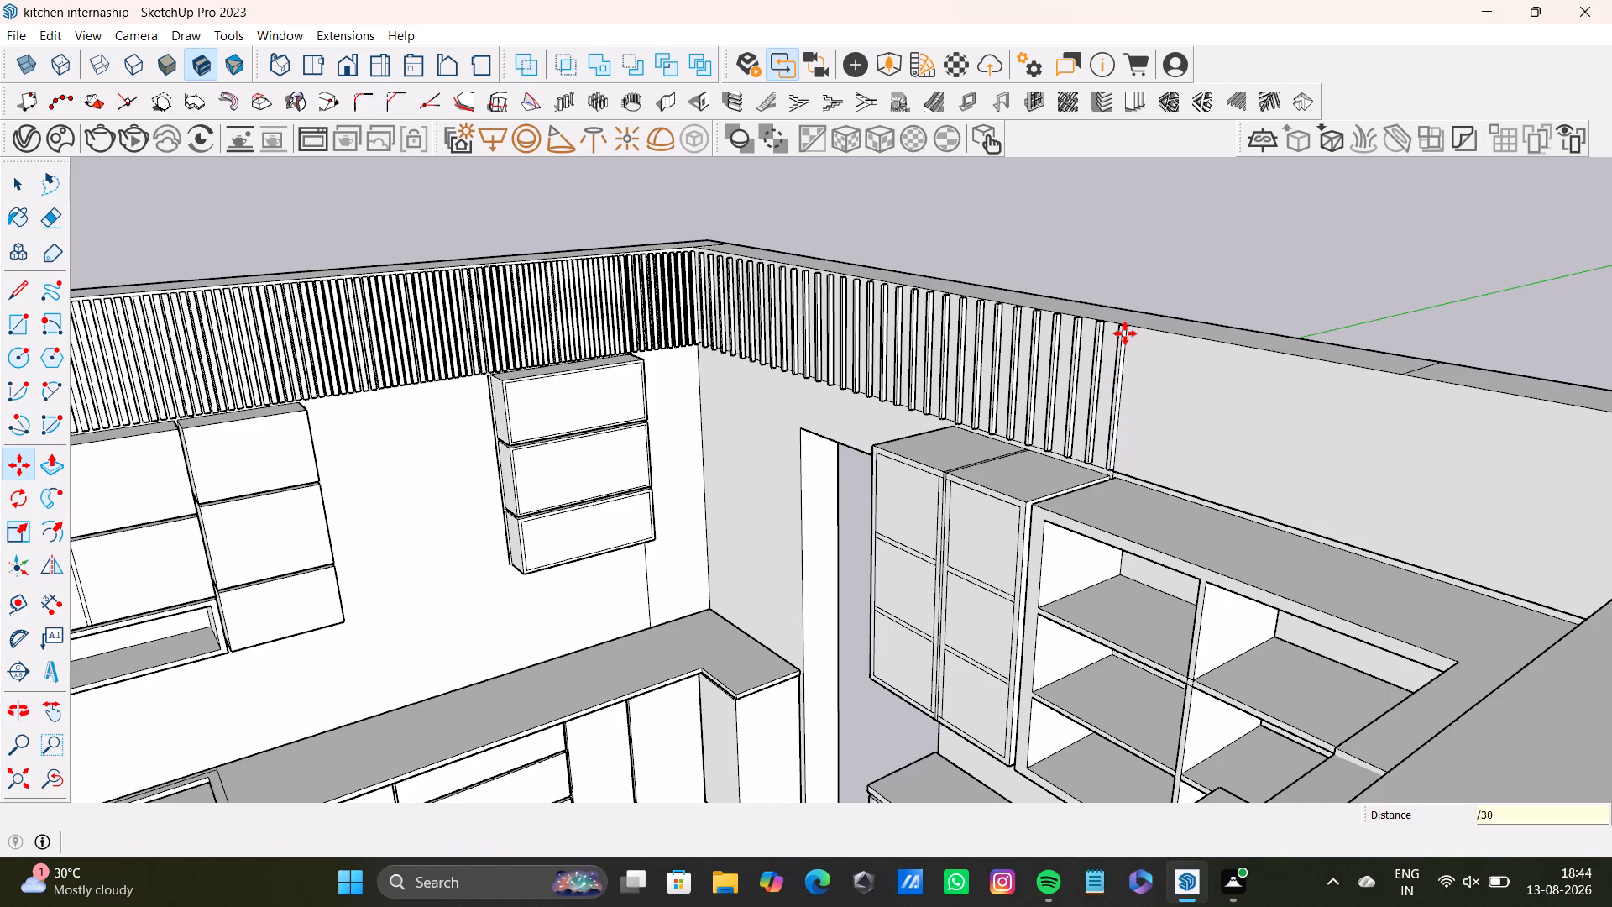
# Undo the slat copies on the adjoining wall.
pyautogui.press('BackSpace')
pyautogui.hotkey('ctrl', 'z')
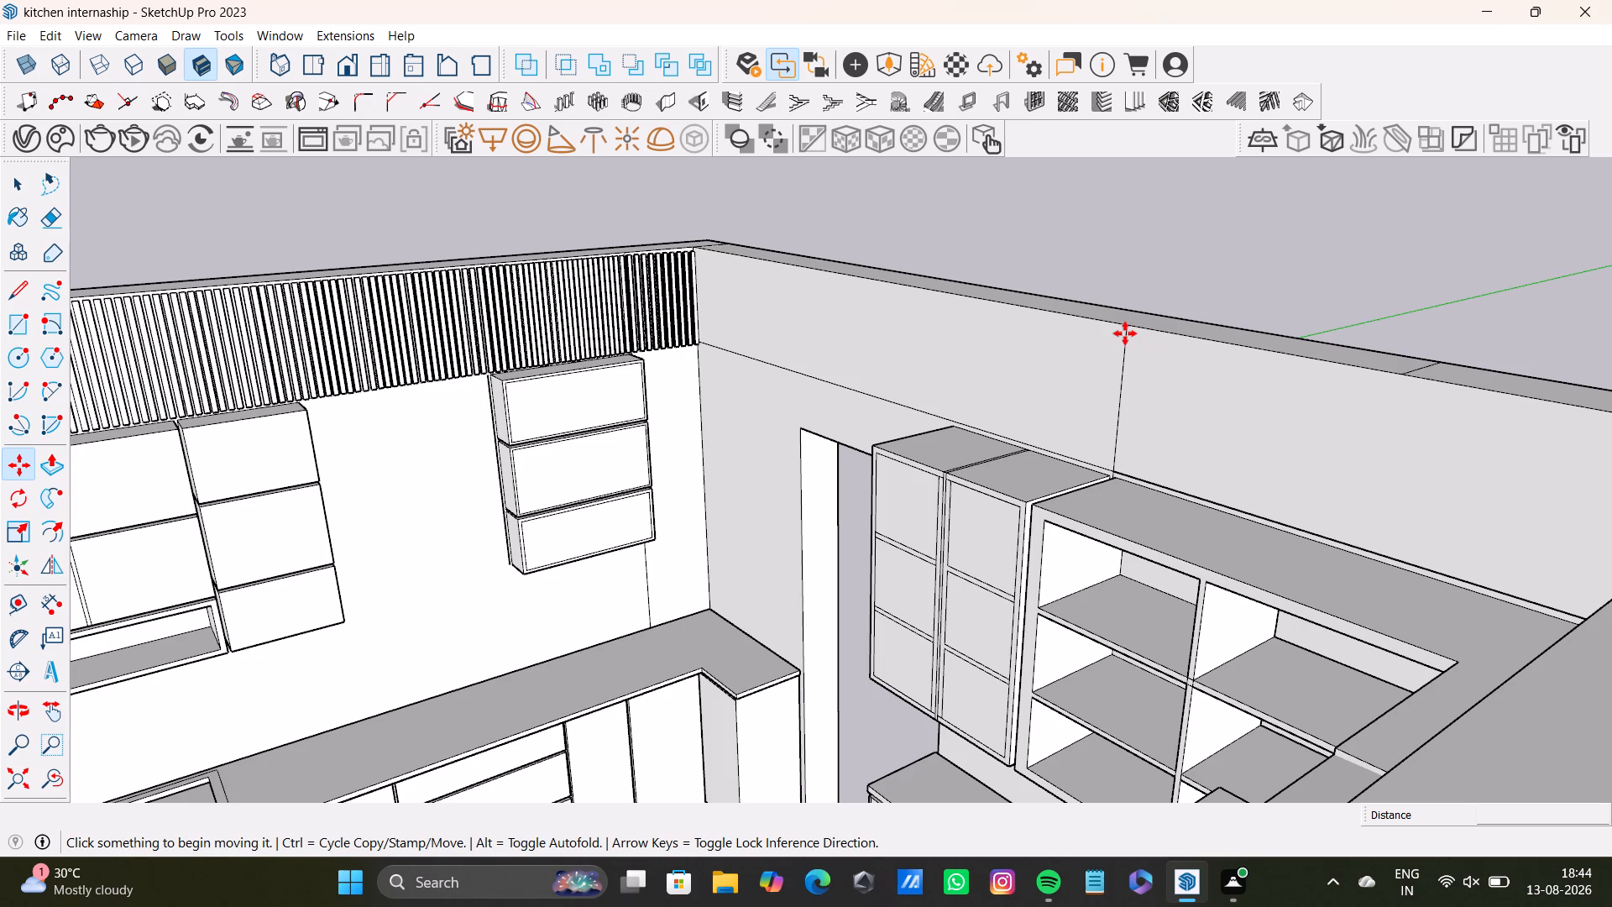
# Copy all faces of the room-corner slat about 9' 3/8" along the adjoining wall to the vertical line at the two-door upper cabinet's end.
pyautogui.scroll(11, 776, 282)
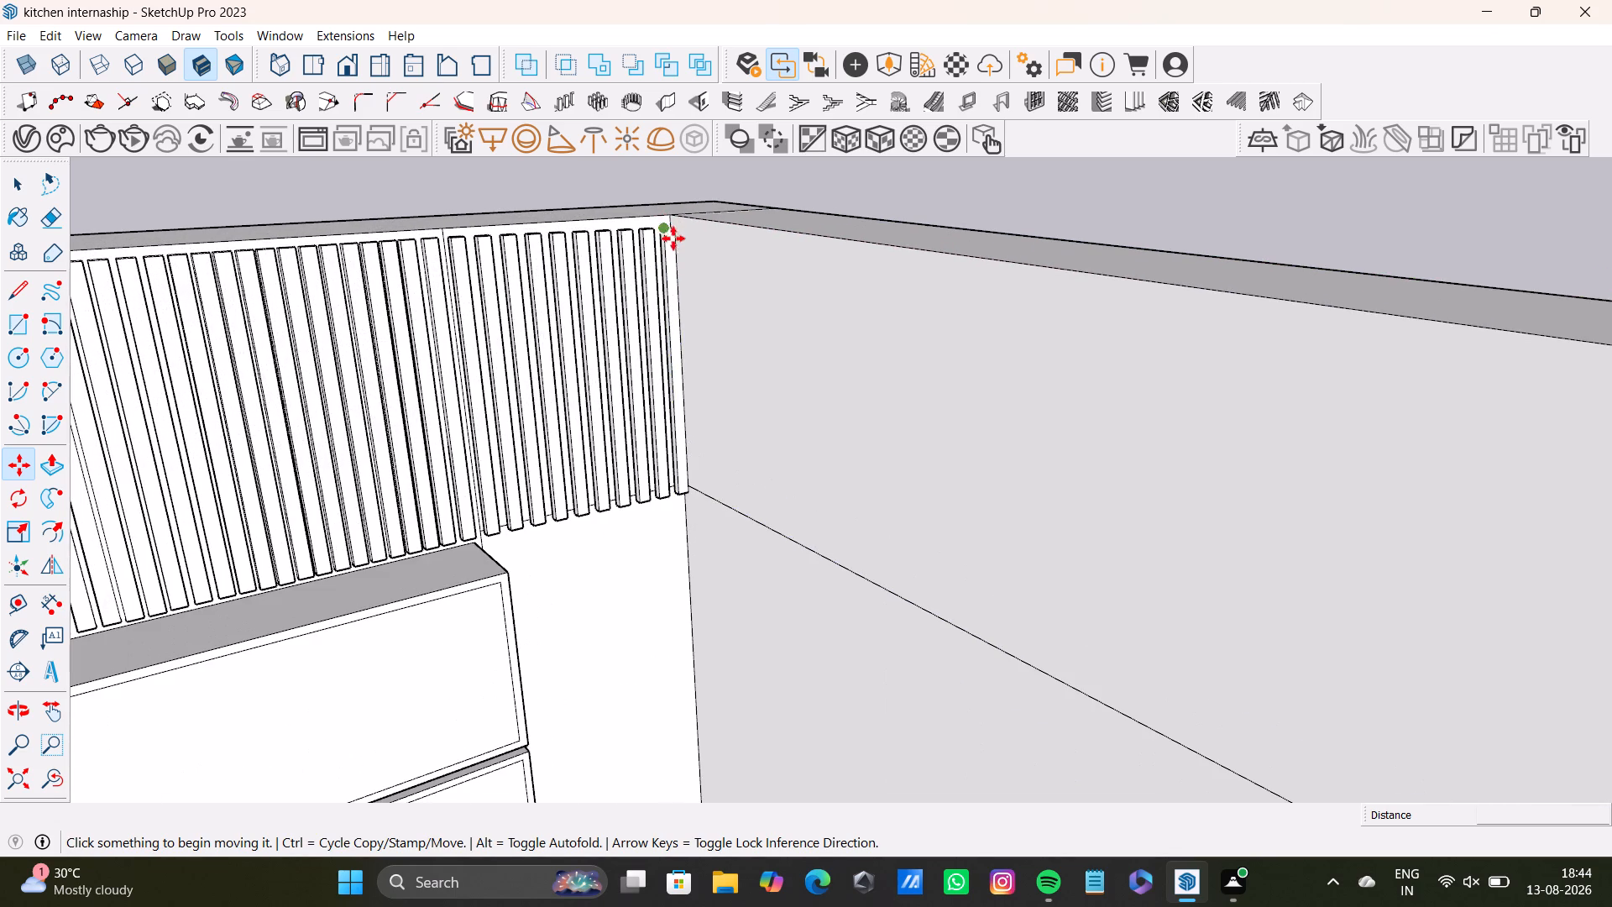
pyautogui.press('space')
pyautogui.scroll(5, 680, 241)
pyautogui.doubleClick(661, 233)
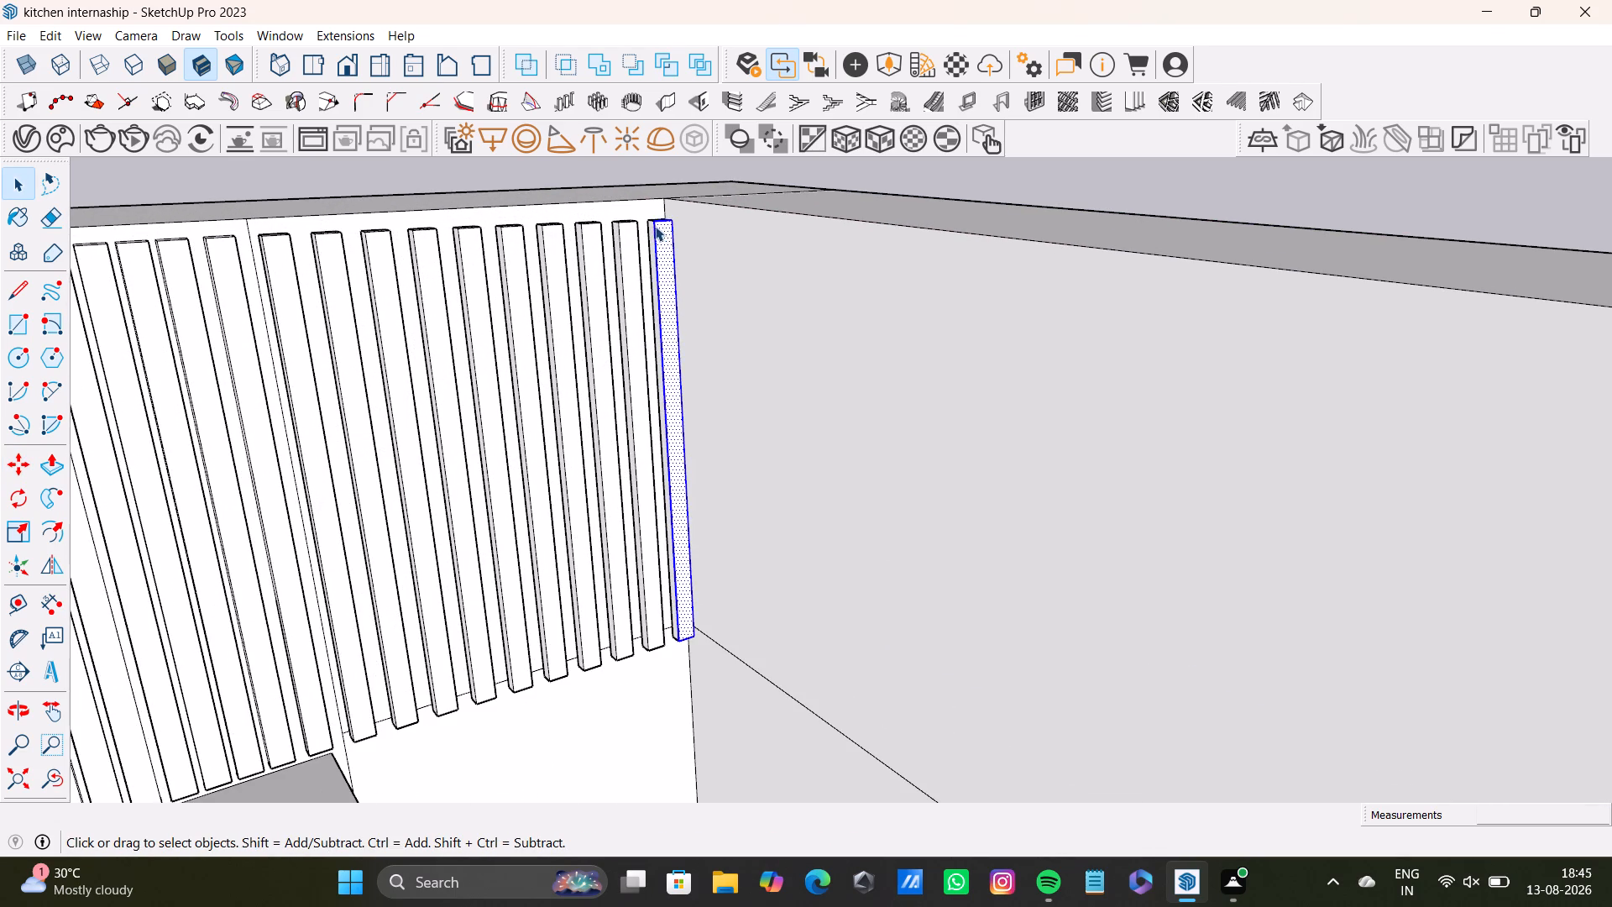
pyautogui.moveTo(658, 237); pyautogui.dragTo(662, 380, button='middle')
pyautogui.keyDown('shift'); pyautogui.doubleClick(642, 197); pyautogui.keyUp('shift')
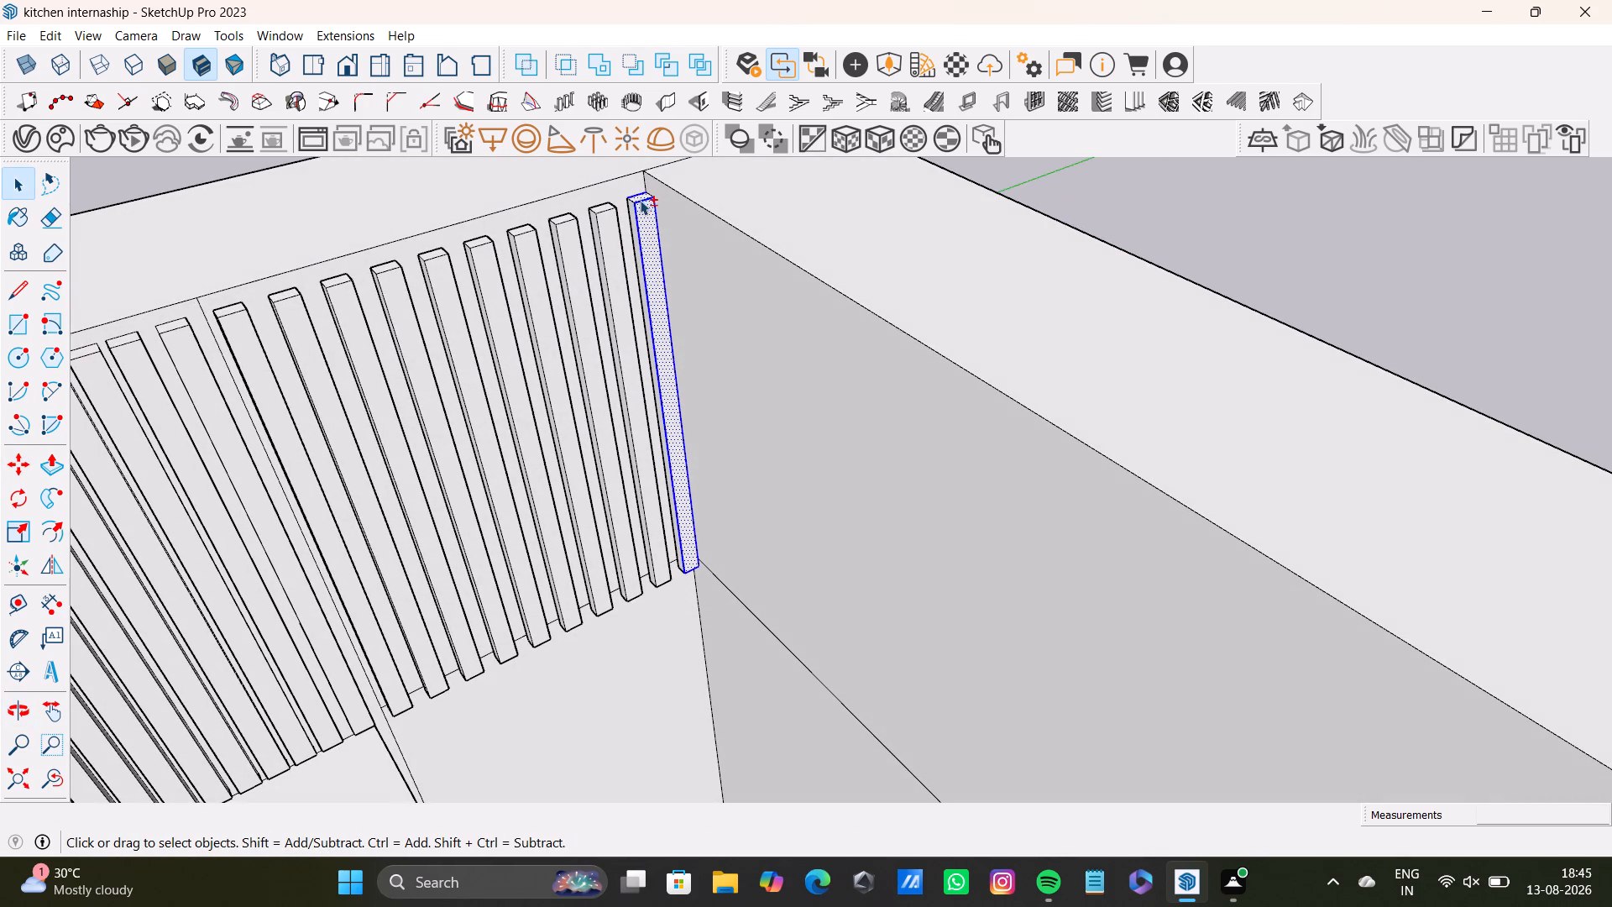
pyautogui.keyDown('shift'); pyautogui.tripleClick(635, 208); pyautogui.keyUp('shift')
pyautogui.keyDown('shift'); pyautogui.click(633, 210); pyautogui.keyUp('shift')
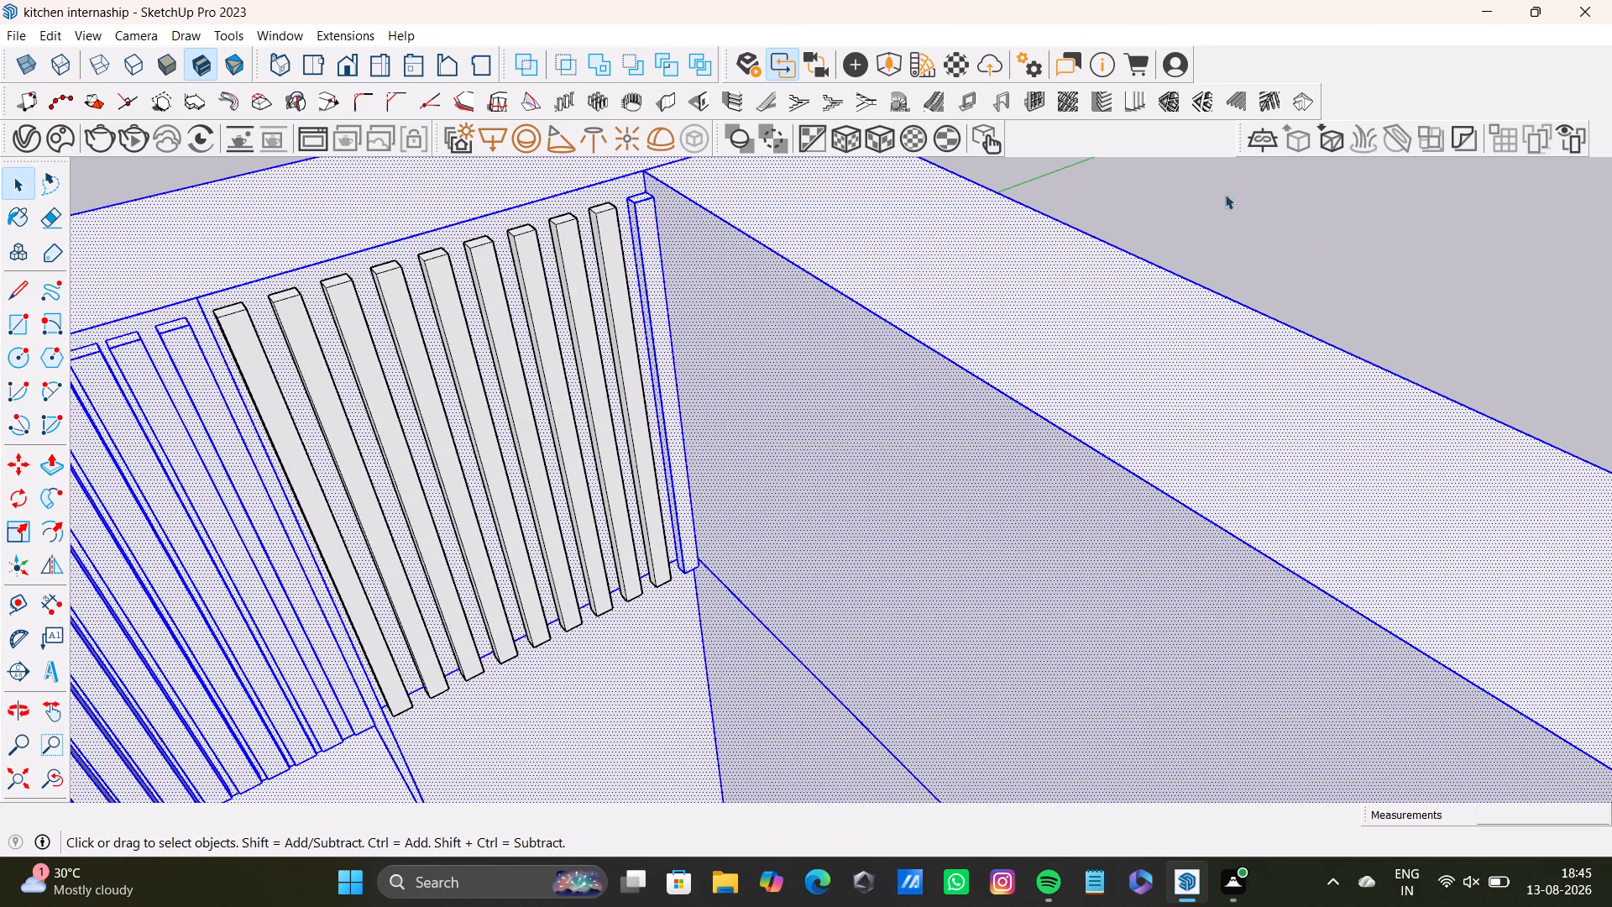
pyautogui.click(1238, 194)
pyautogui.doubleClick(647, 254)
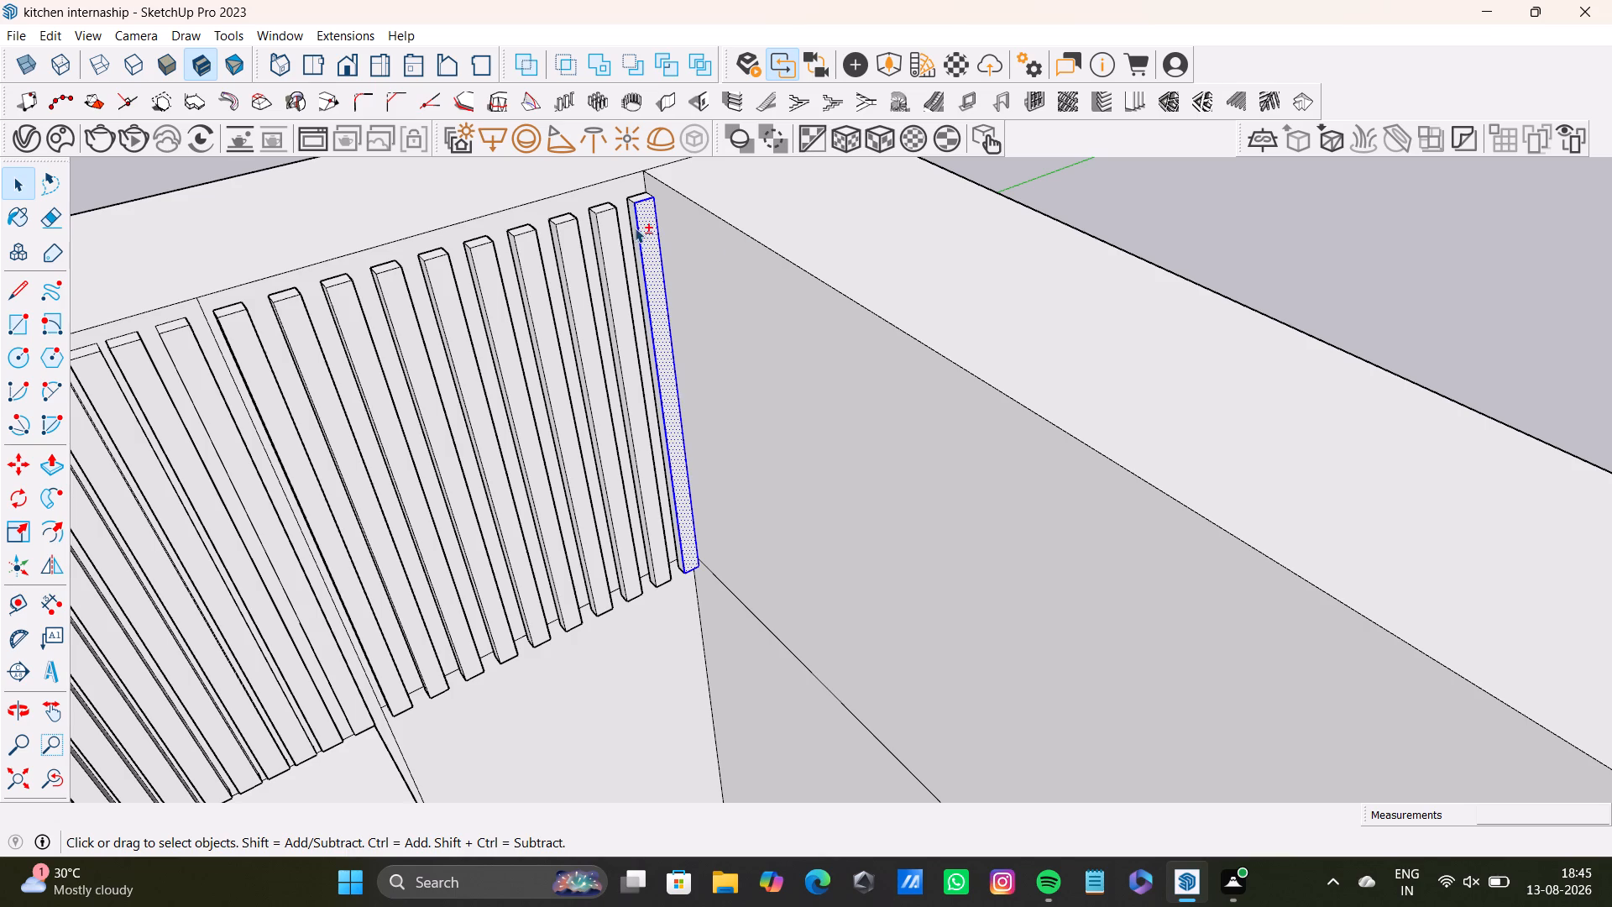
pyautogui.keyDown('shift'); pyautogui.scroll(5, 635, 228); pyautogui.keyUp('shift')
pyautogui.keyDown('shift'); pyautogui.doubleClick(631, 202); pyautogui.keyUp('shift')
pyautogui.keyDown('shift'); pyautogui.doubleClick(641, 180); pyautogui.keyUp('shift')
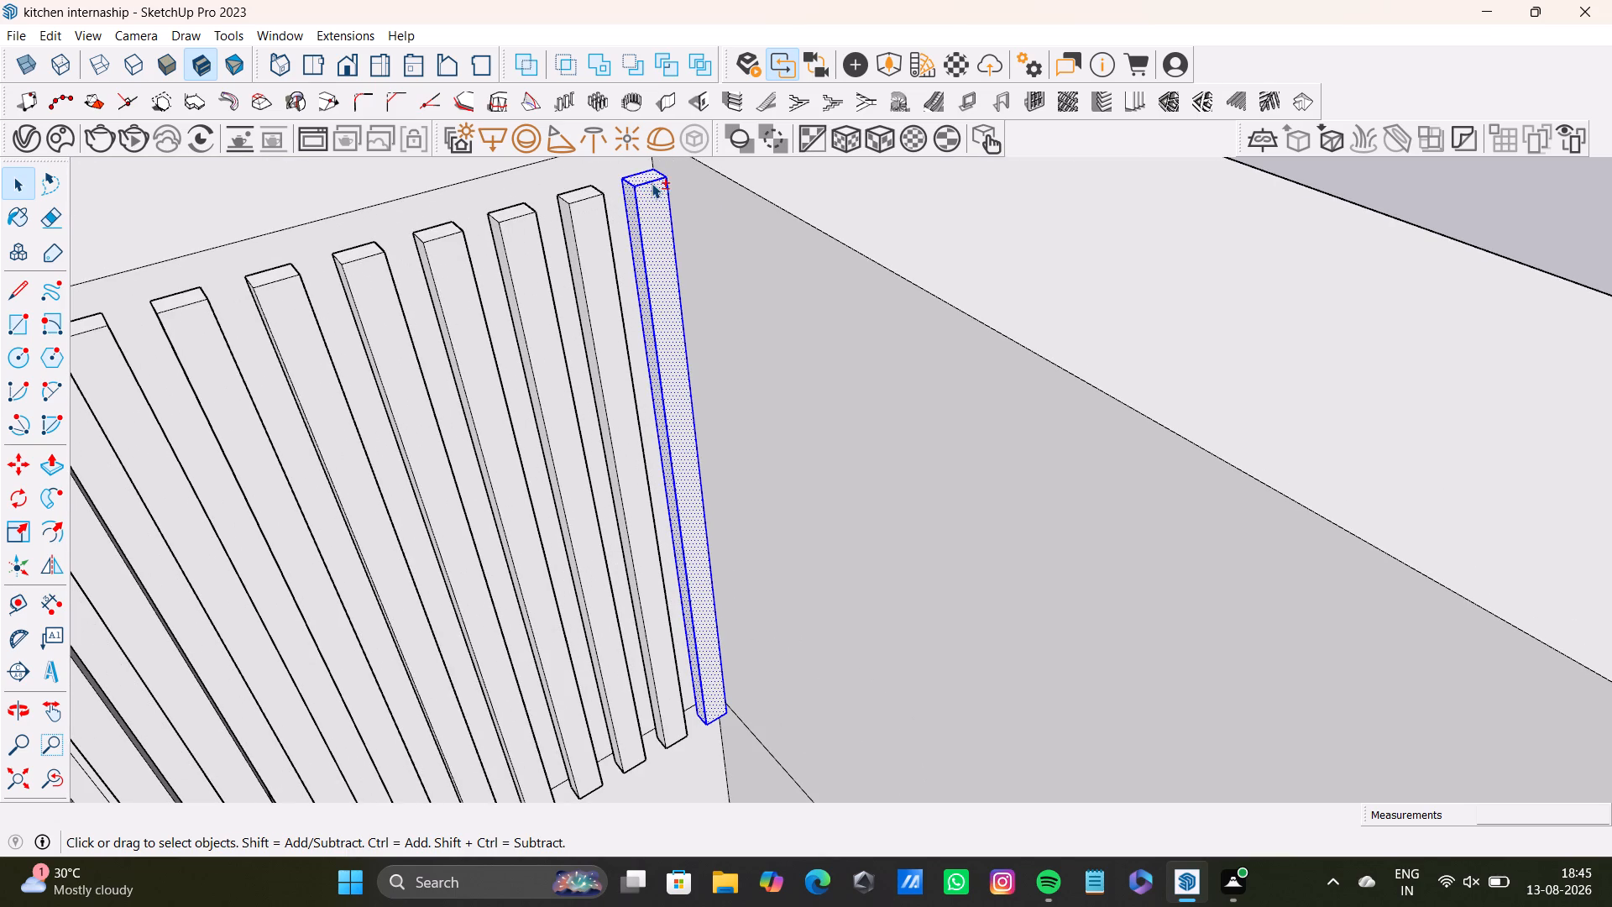
pyautogui.moveTo(678, 387); pyautogui.dragTo(676, 308, button='middle')
pyautogui.moveTo(659, 476); pyautogui.dragTo(652, 170, button='middle')
pyautogui.moveTo(663, 459); pyautogui.dragTo(685, 251, button='middle')
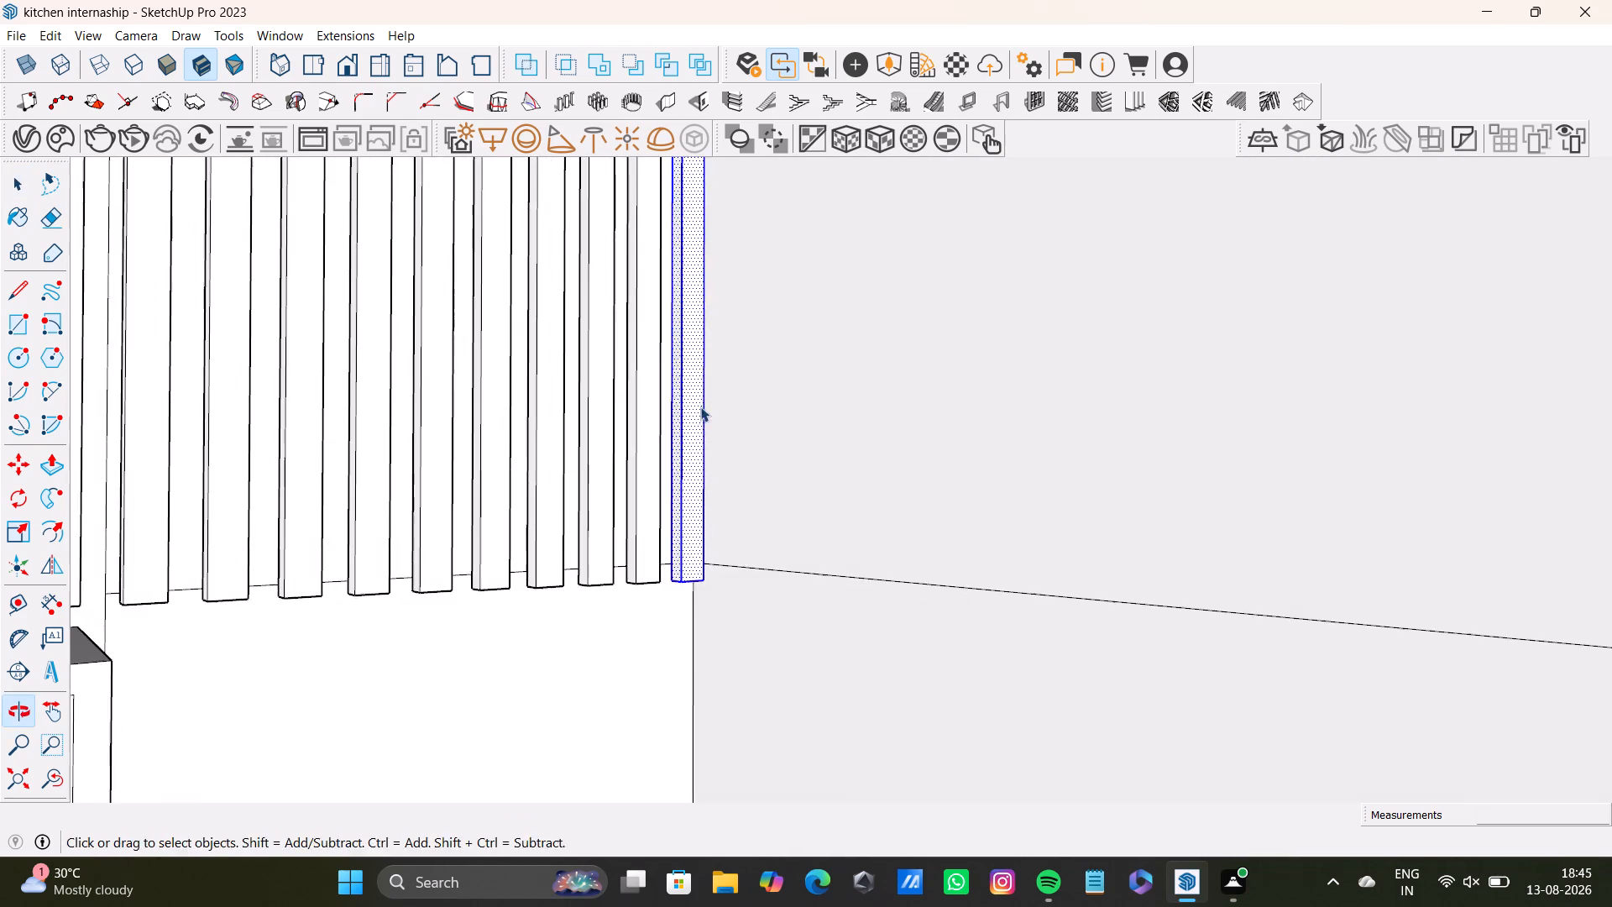
pyautogui.moveTo(689, 476); pyautogui.dragTo(692, 304, button='middle')
pyautogui.moveTo(676, 536); pyautogui.dragTo(709, 406, button='middle')
pyautogui.keyDown('shift'); pyautogui.scroll(3, 647, 666); pyautogui.keyUp('shift')
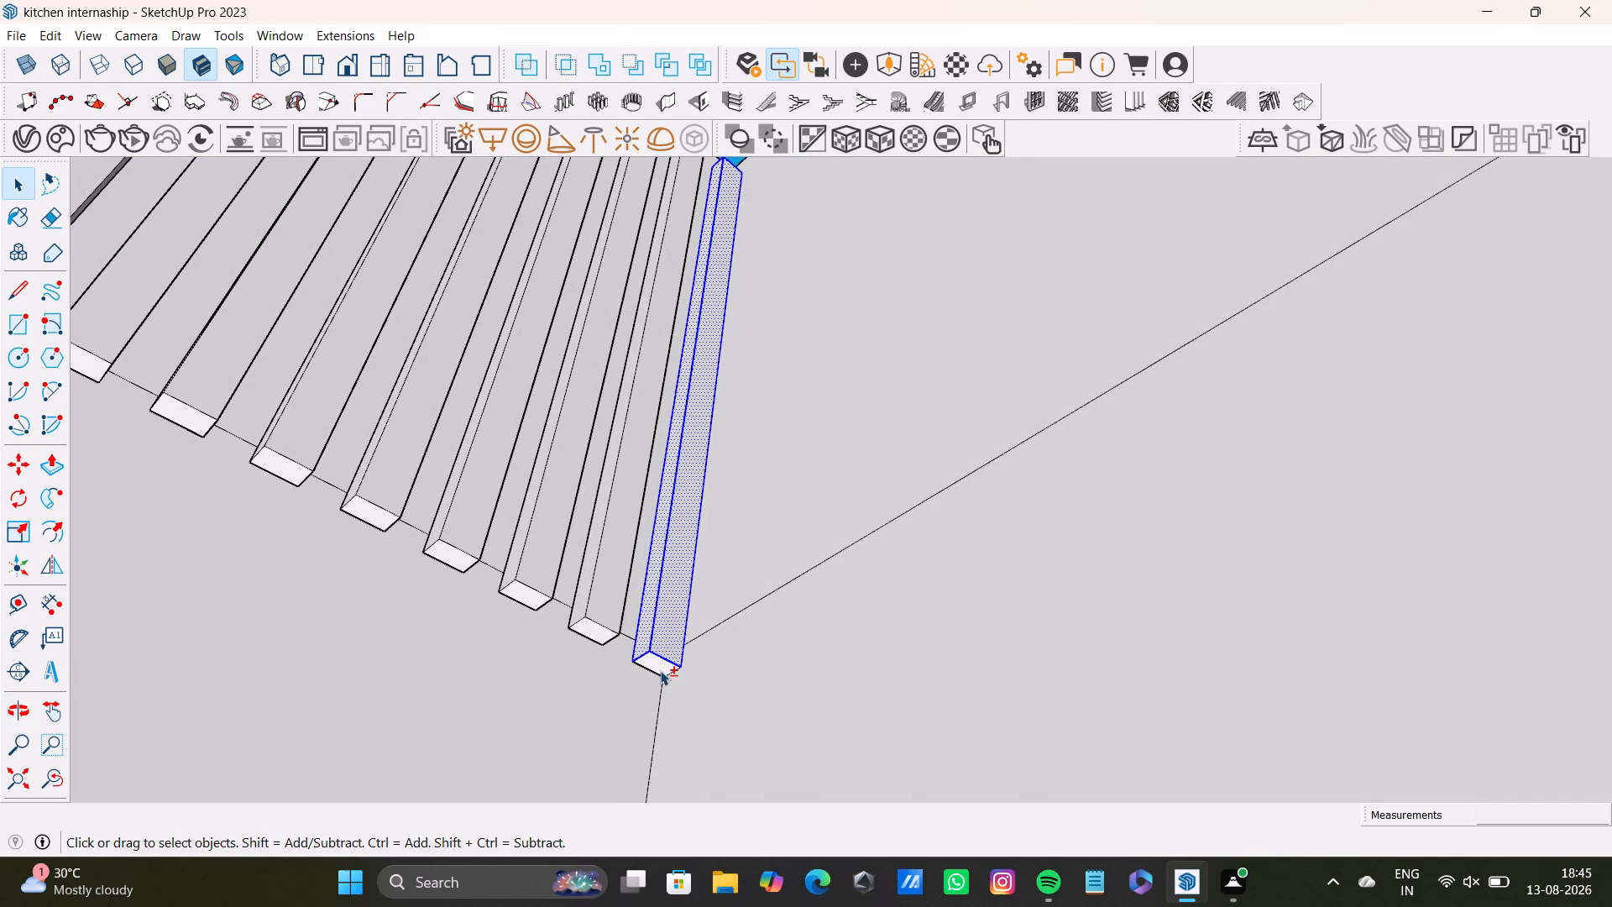
pyautogui.keyDown('shift'); pyautogui.click(660, 670); pyautogui.keyUp('shift')
pyautogui.keyDown('shift'); pyautogui.doubleClick(660, 666); pyautogui.keyUp('shift')
pyautogui.keyDown('shift'); pyautogui.doubleClick(660, 666); pyautogui.keyUp('shift')
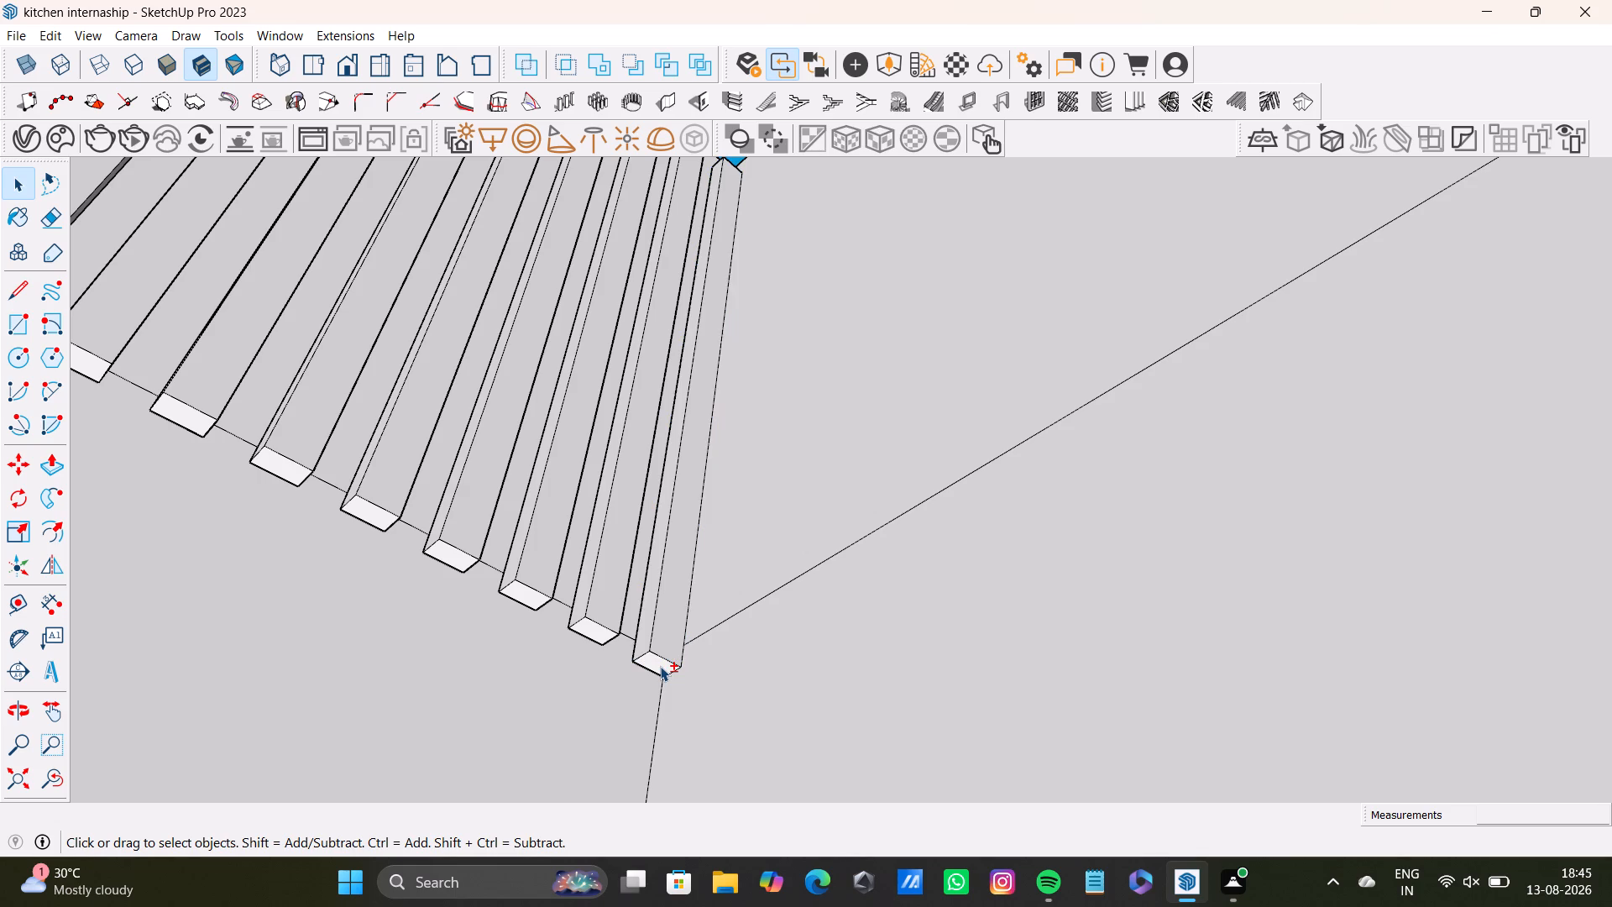
pyautogui.keyDown('shift'); pyautogui.doubleClick(660, 666); pyautogui.keyUp('shift')
pyautogui.doubleClick(642, 637)
pyautogui.keyDown('shift'); pyautogui.doubleClick(665, 642); pyautogui.keyUp('shift')
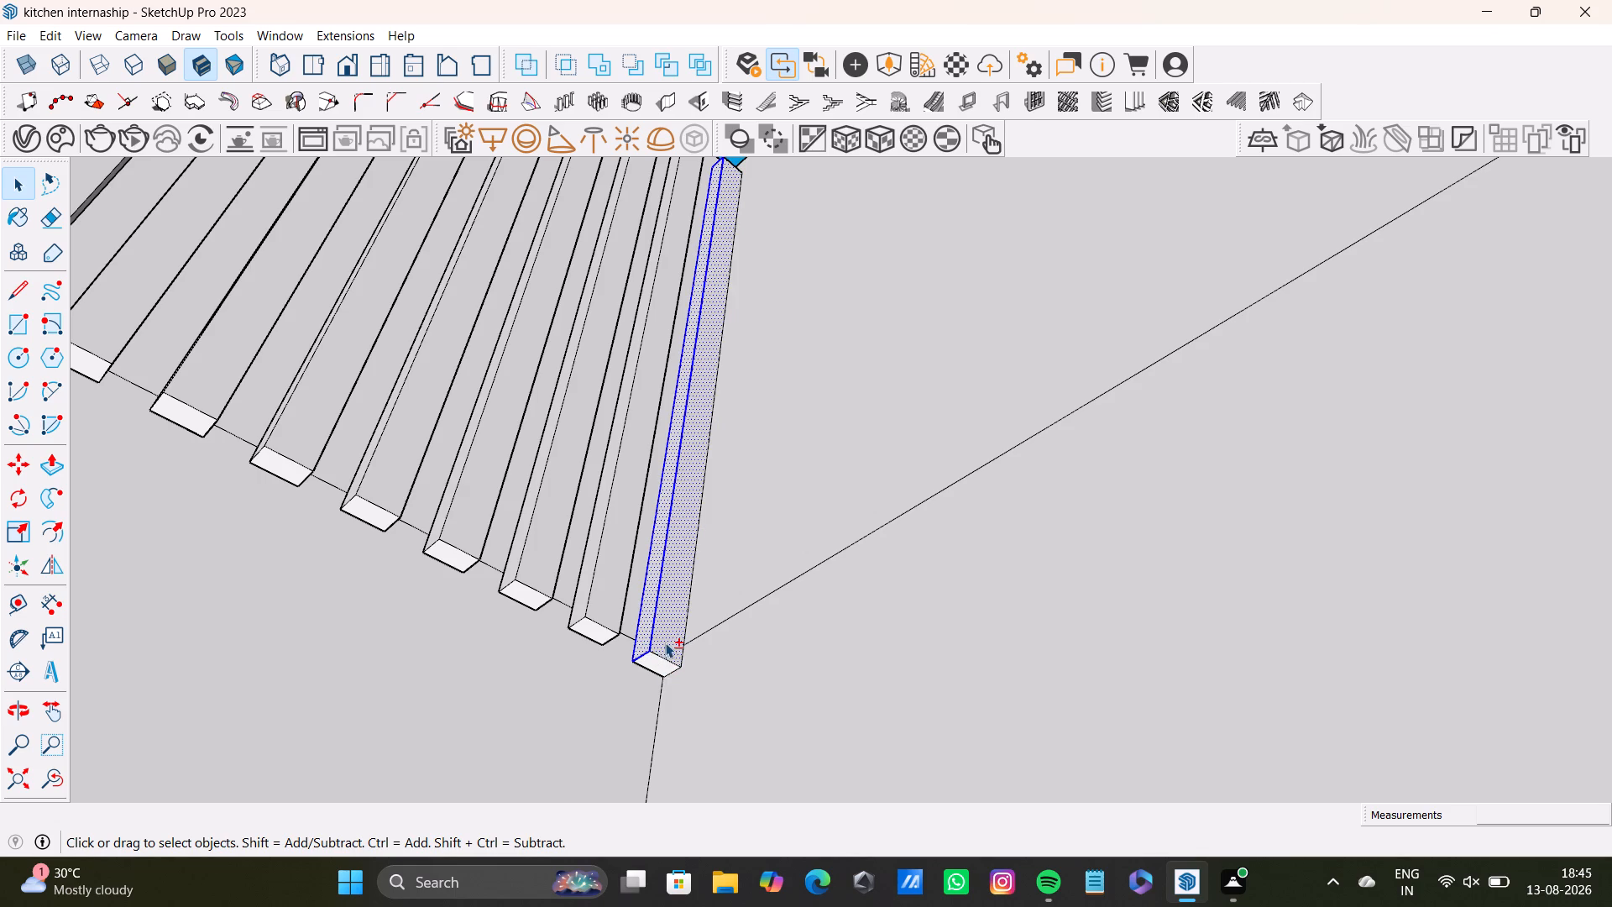
pyautogui.keyDown('shift'); pyautogui.doubleClick(657, 663); pyautogui.keyUp('shift')
pyautogui.scroll(-4, 703, 375)
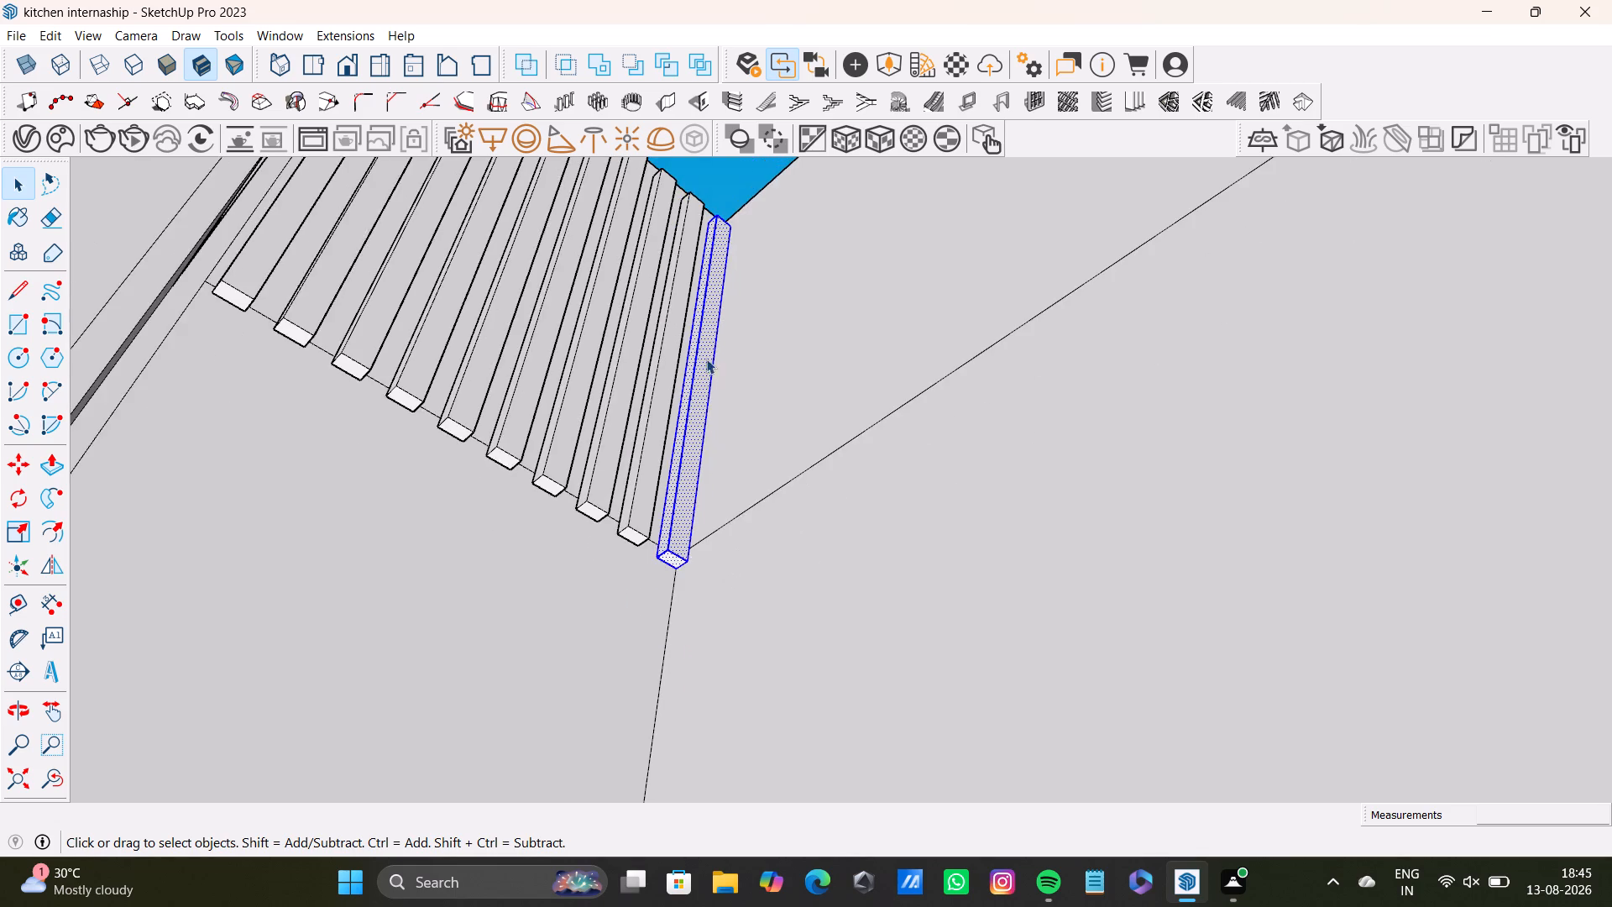
pyautogui.moveTo(706, 359); pyautogui.dragTo(683, 792, button='middle')
pyautogui.keyDown('shift'); pyautogui.moveTo(721, 263); pyautogui.dragTo(750, 697, button='middle'); pyautogui.keyUp('shift')
pyautogui.moveTo(741, 532); pyautogui.dragTo(737, 721, button='middle')
pyautogui.scroll(6, 702, 395)
pyautogui.keyDown('shift'); pyautogui.doubleClick(666, 359); pyautogui.keyUp('shift')
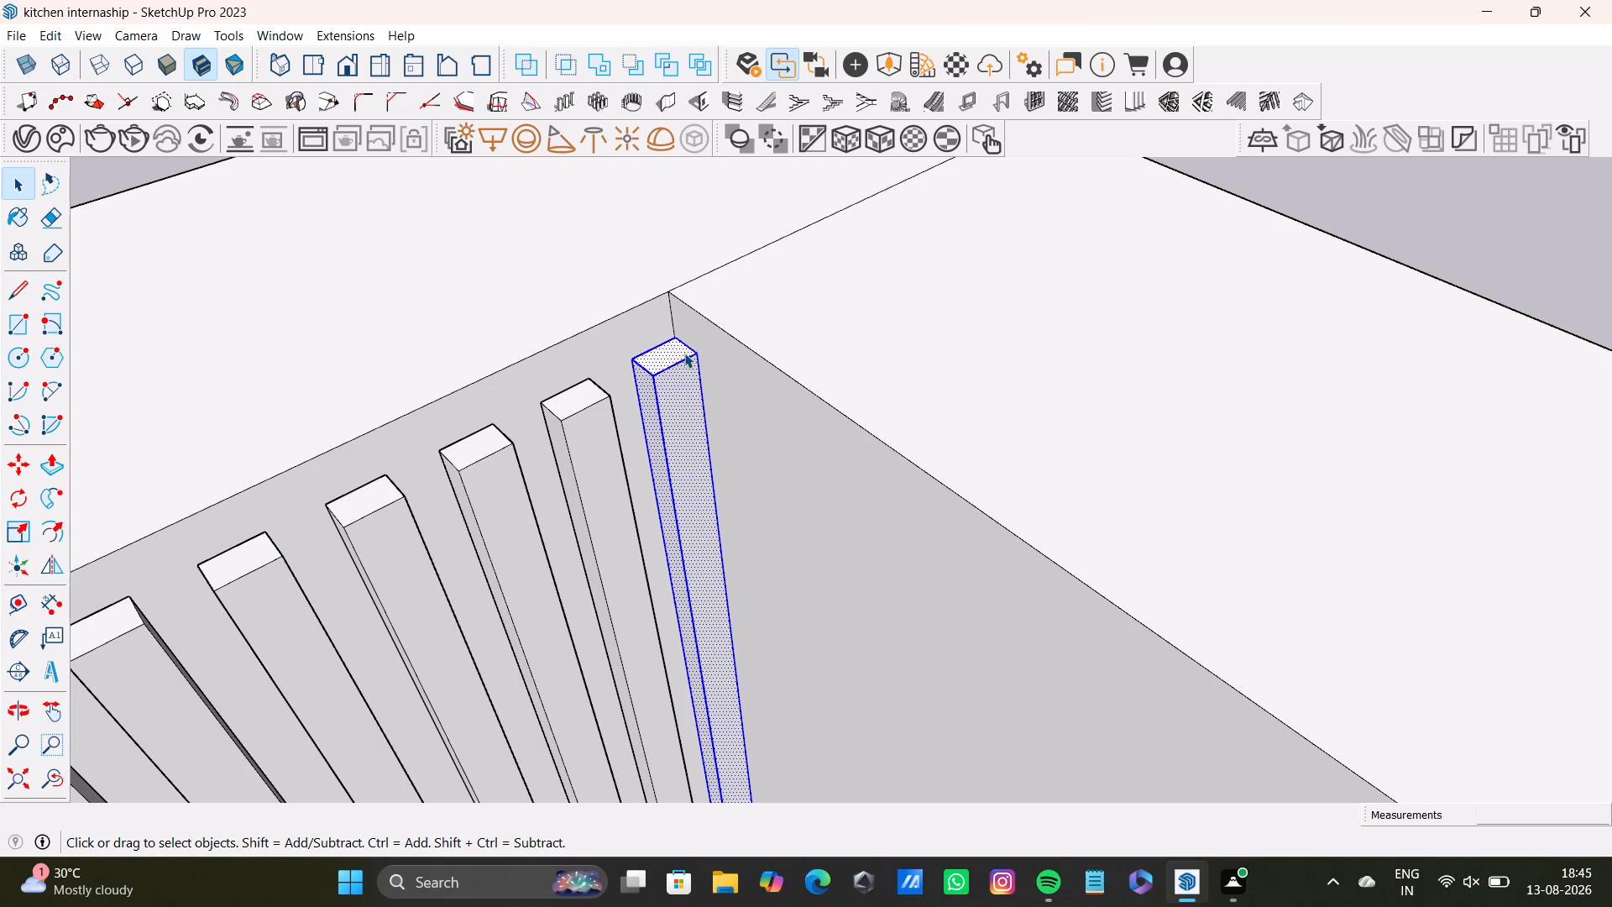
pyautogui.press('m')
pyautogui.click(698, 353)
pyautogui.scroll(-3, 1143, 557)
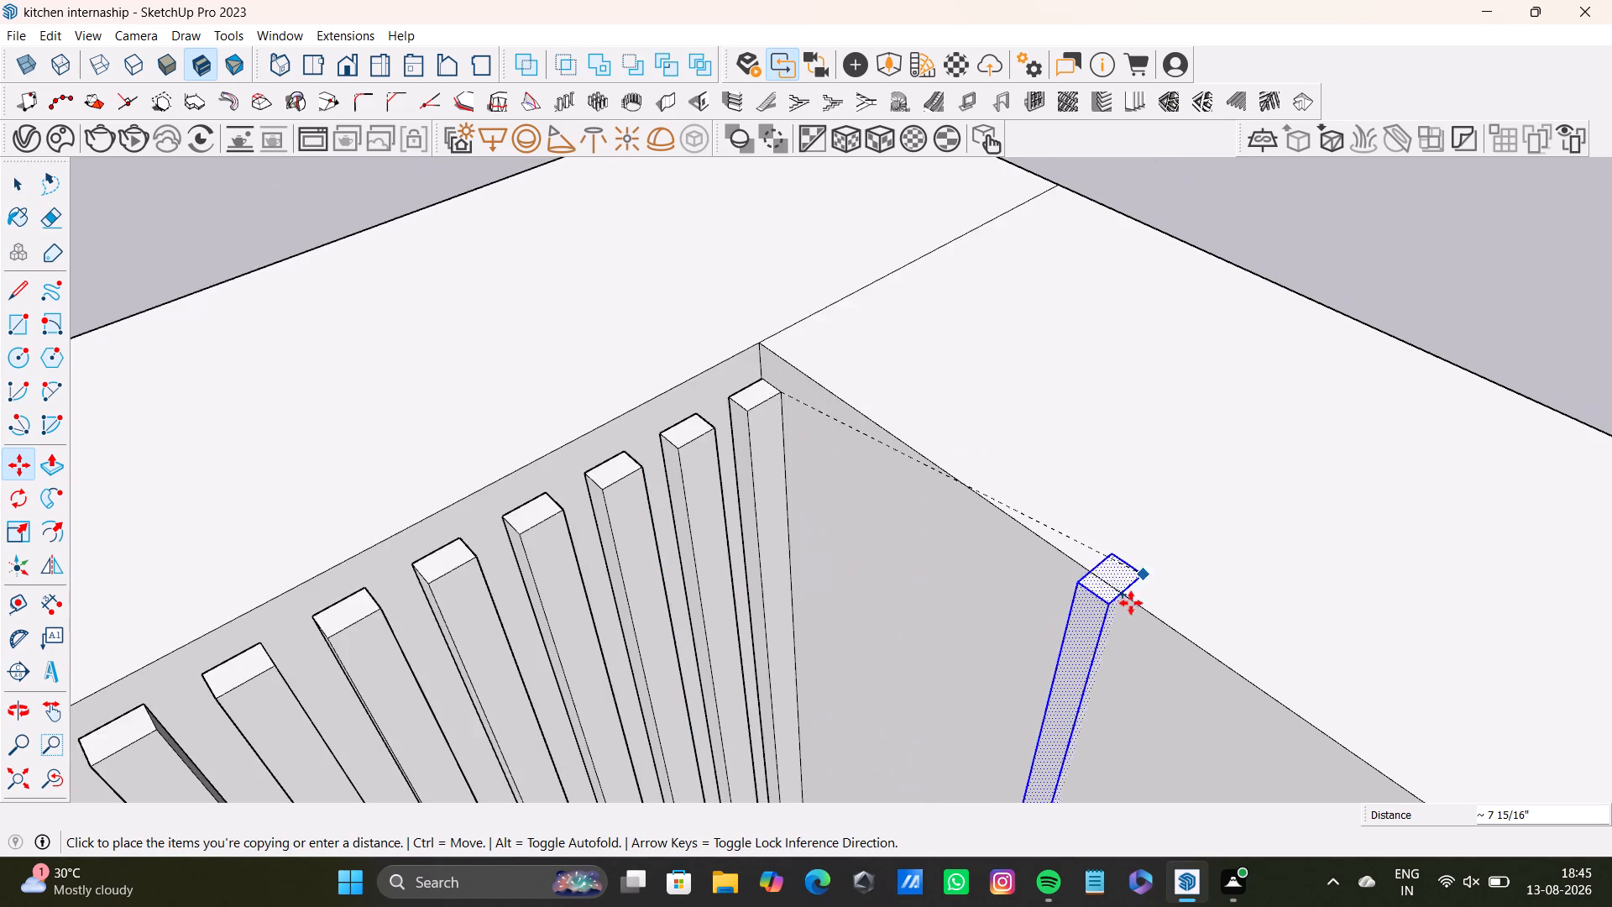
pyautogui.scroll(-3, 1131, 603)
pyautogui.keyDown('shift'); pyautogui.moveTo(1095, 660); pyautogui.dragTo(847, 271, button='middle'); pyautogui.keyUp('shift')
pyautogui.scroll(-13, 856, 269)
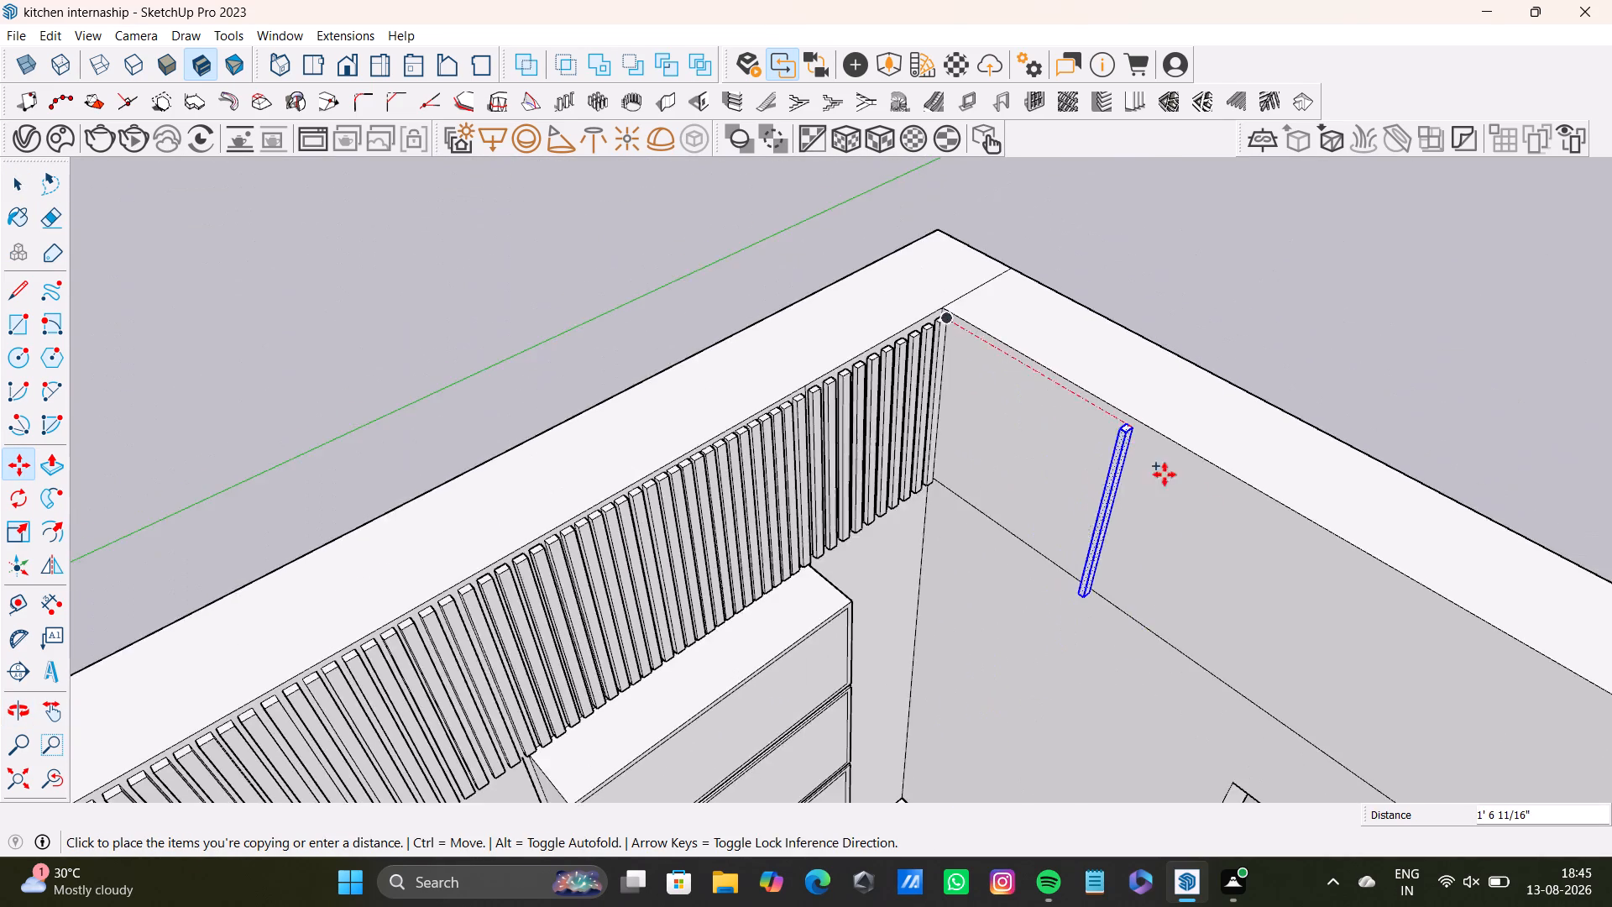
pyautogui.scroll(-11, 1165, 474)
pyautogui.keyDown('shift'); pyautogui.moveTo(1356, 606); pyautogui.dragTo(793, 217, button='middle'); pyautogui.keyUp('shift')
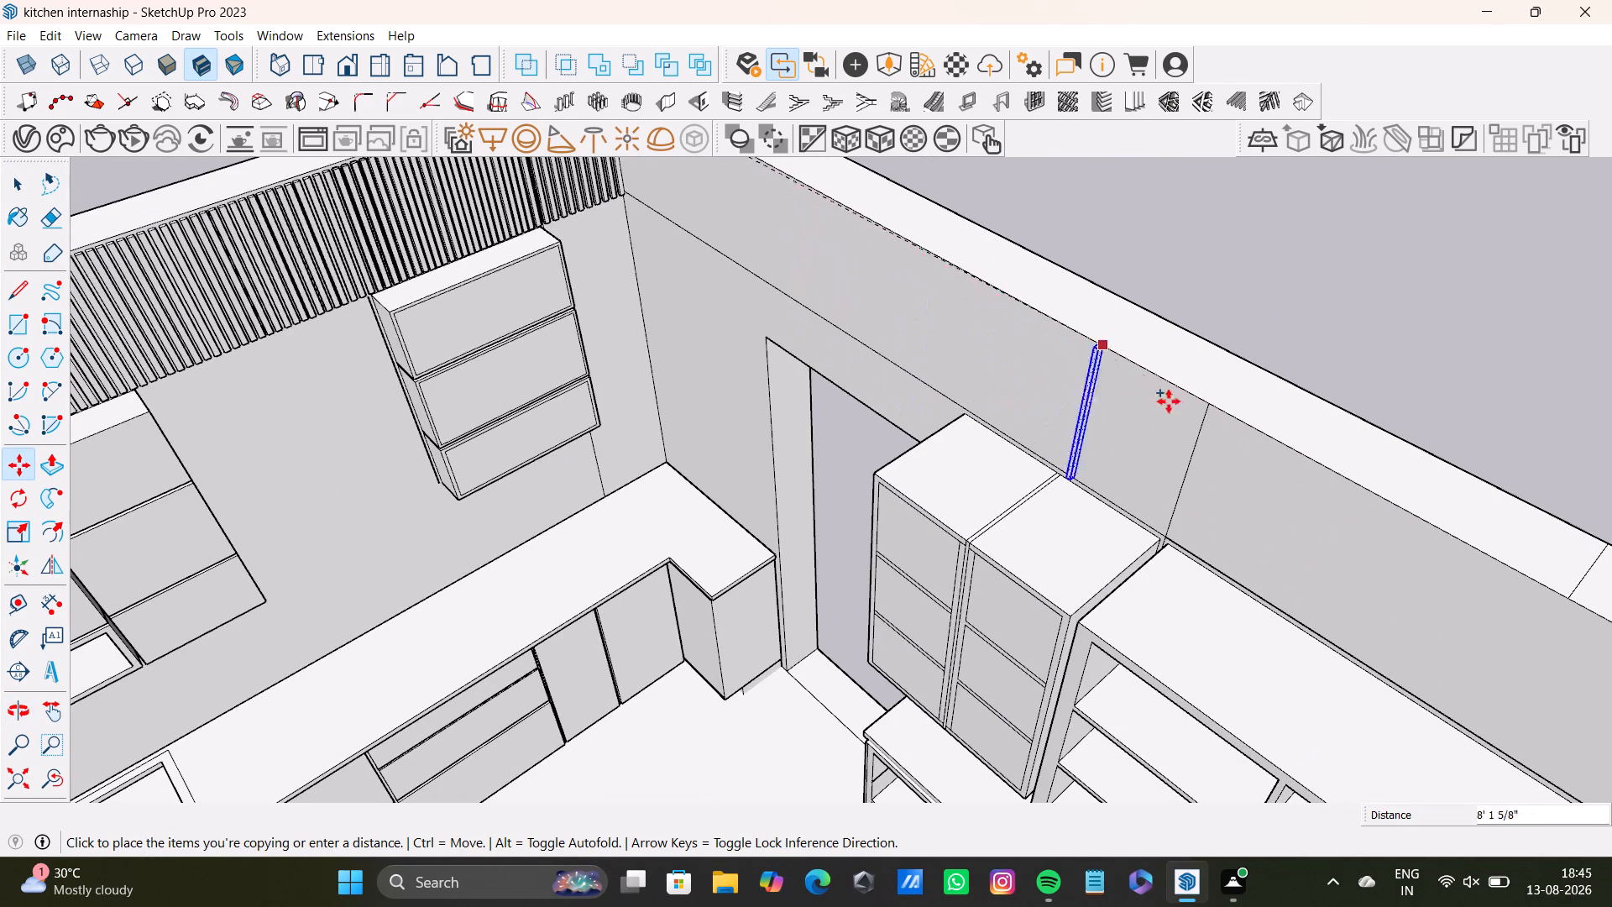
pyautogui.click(1209, 413)
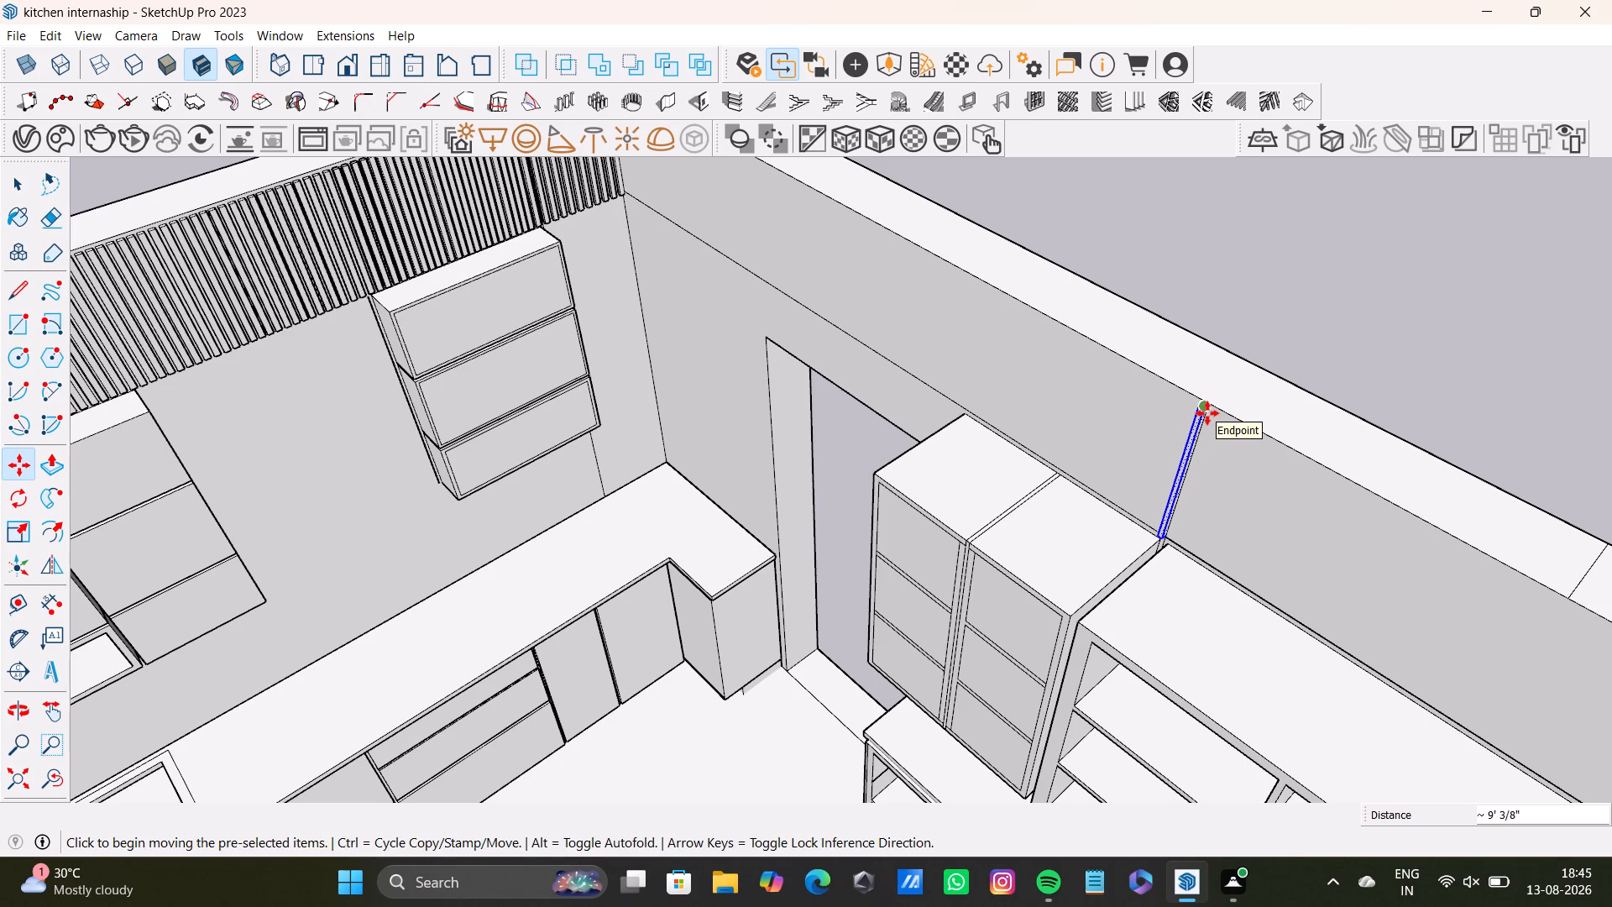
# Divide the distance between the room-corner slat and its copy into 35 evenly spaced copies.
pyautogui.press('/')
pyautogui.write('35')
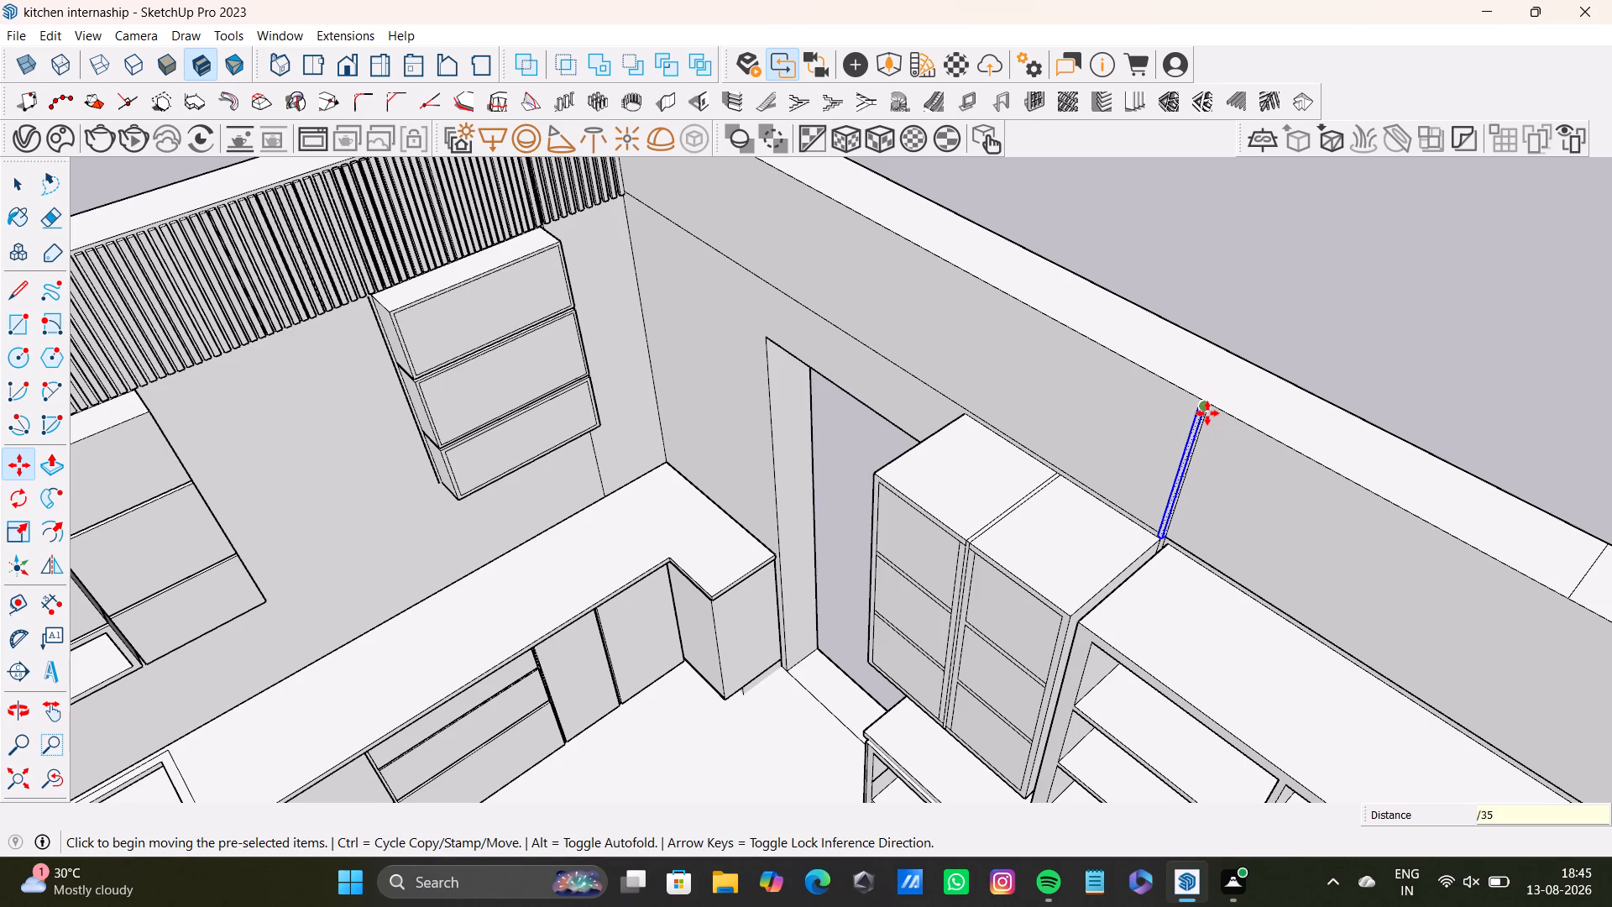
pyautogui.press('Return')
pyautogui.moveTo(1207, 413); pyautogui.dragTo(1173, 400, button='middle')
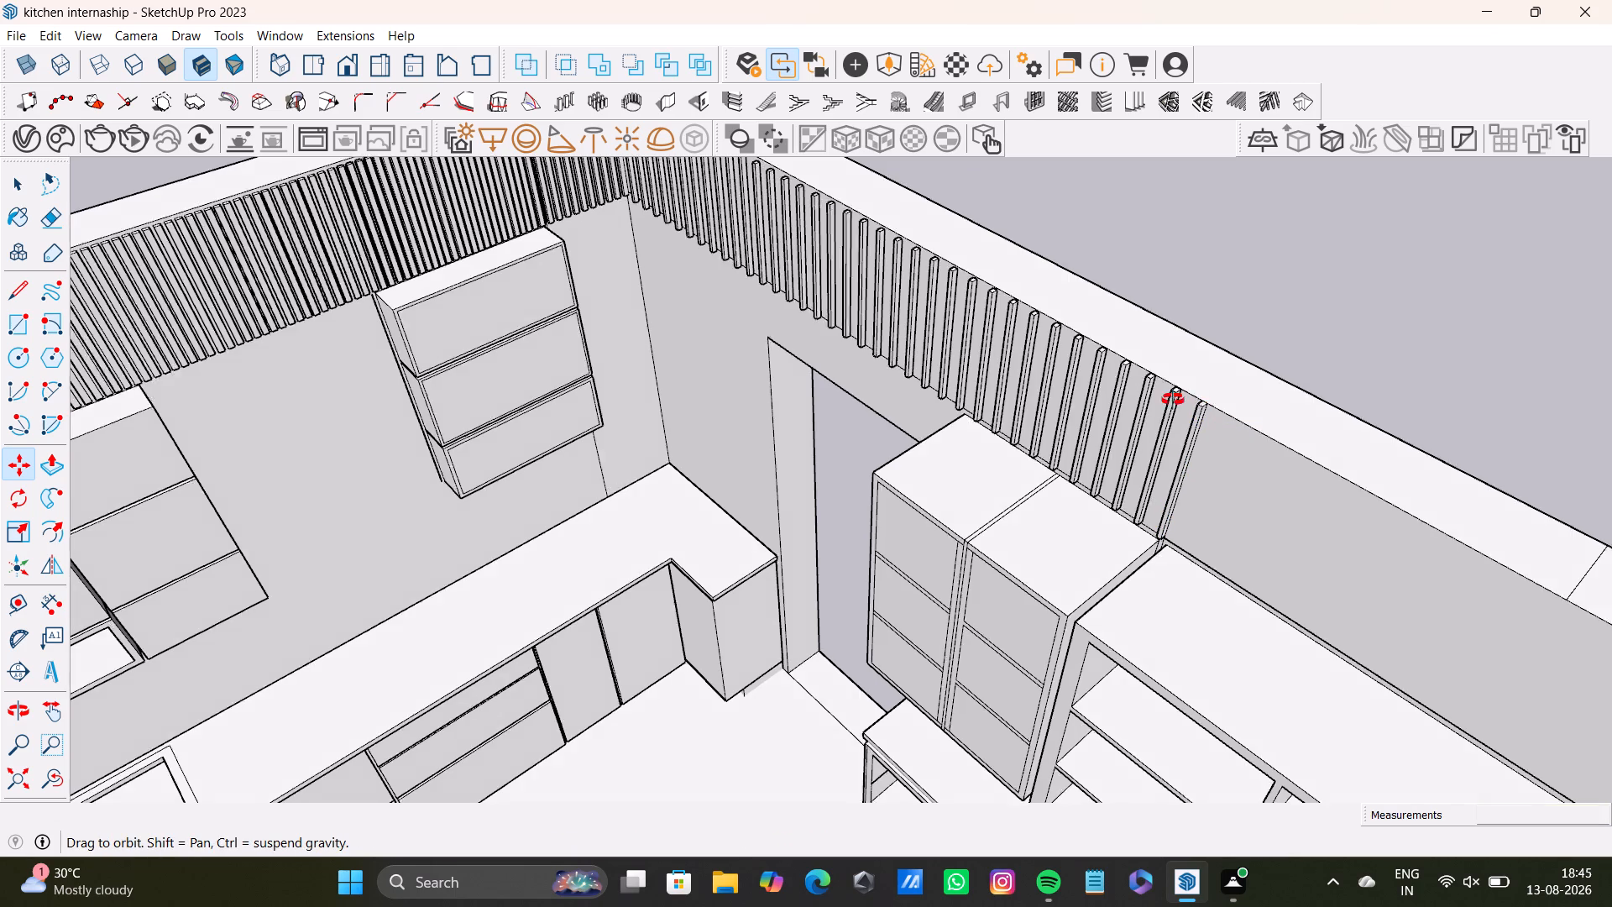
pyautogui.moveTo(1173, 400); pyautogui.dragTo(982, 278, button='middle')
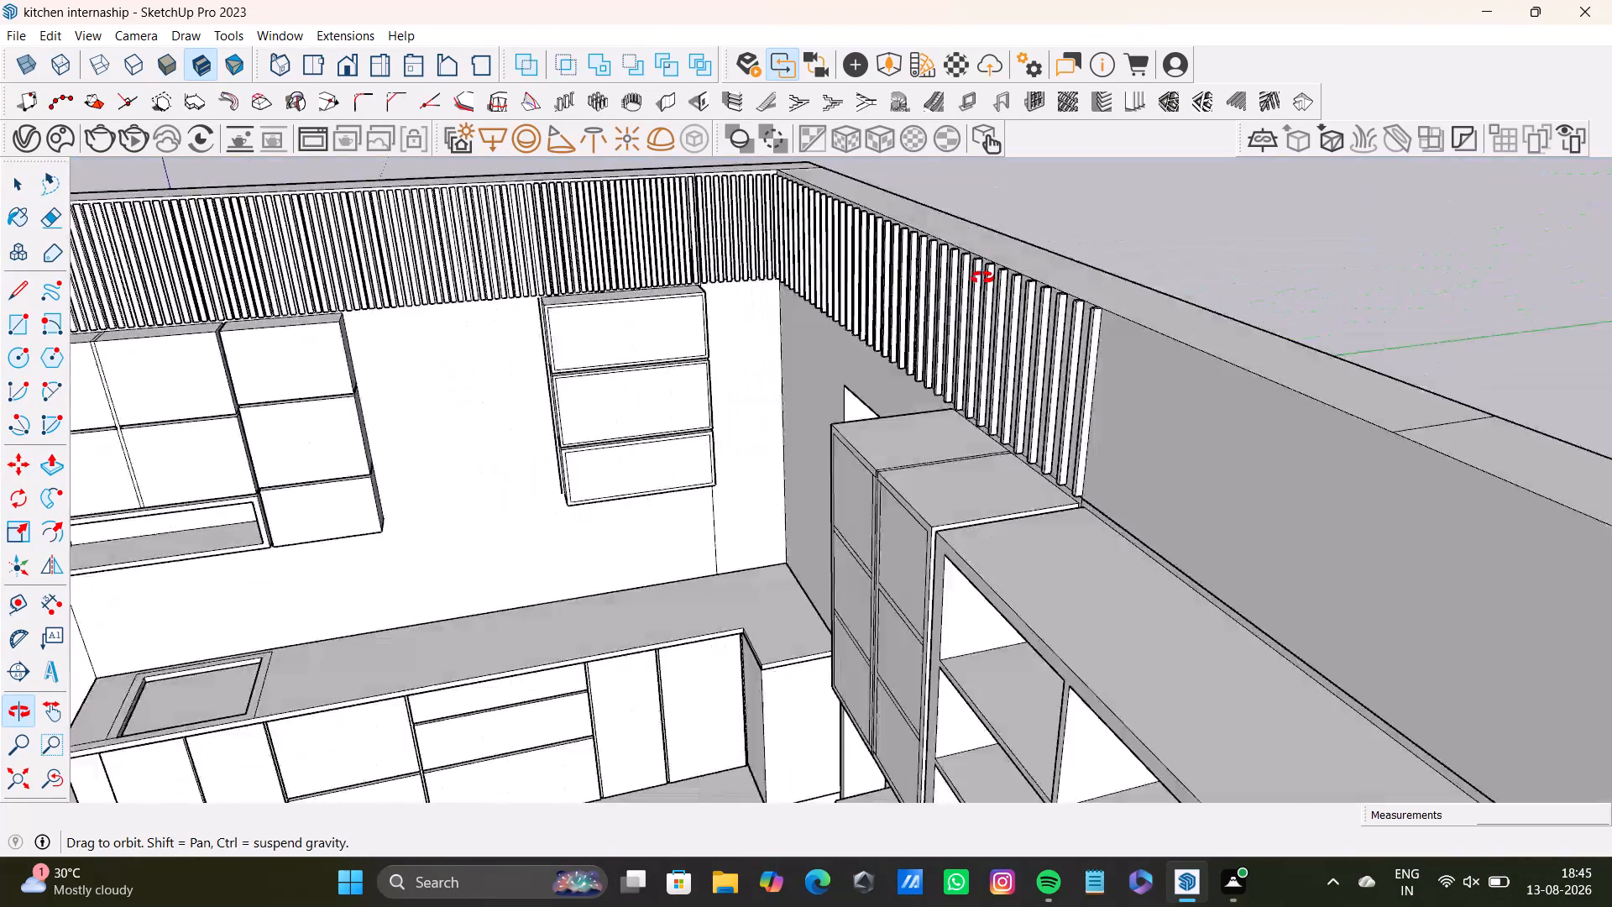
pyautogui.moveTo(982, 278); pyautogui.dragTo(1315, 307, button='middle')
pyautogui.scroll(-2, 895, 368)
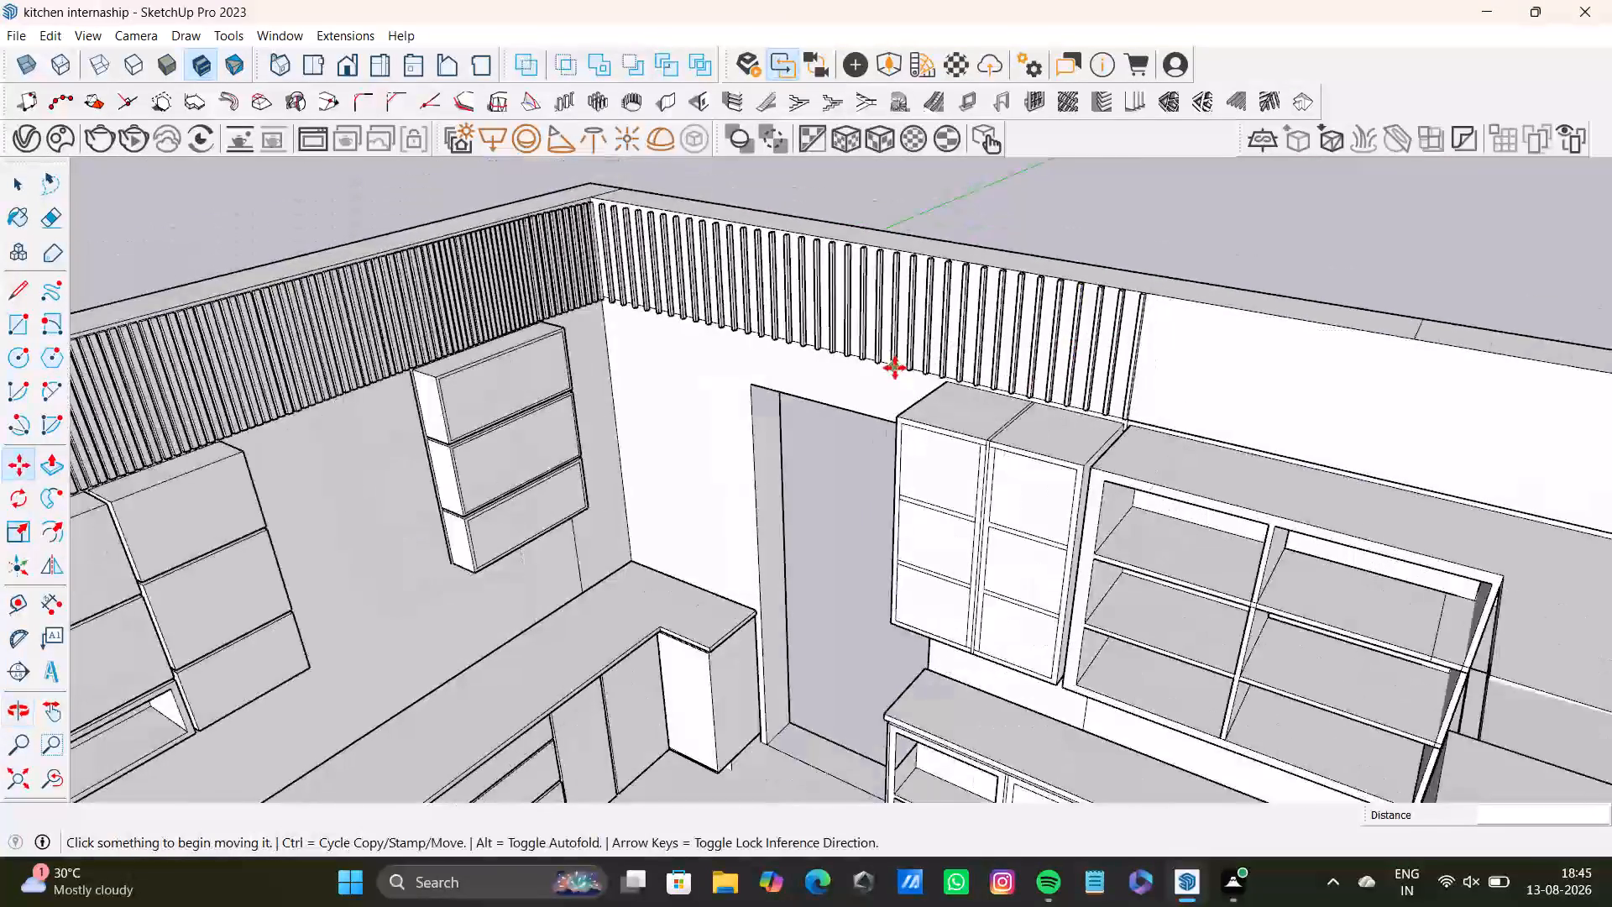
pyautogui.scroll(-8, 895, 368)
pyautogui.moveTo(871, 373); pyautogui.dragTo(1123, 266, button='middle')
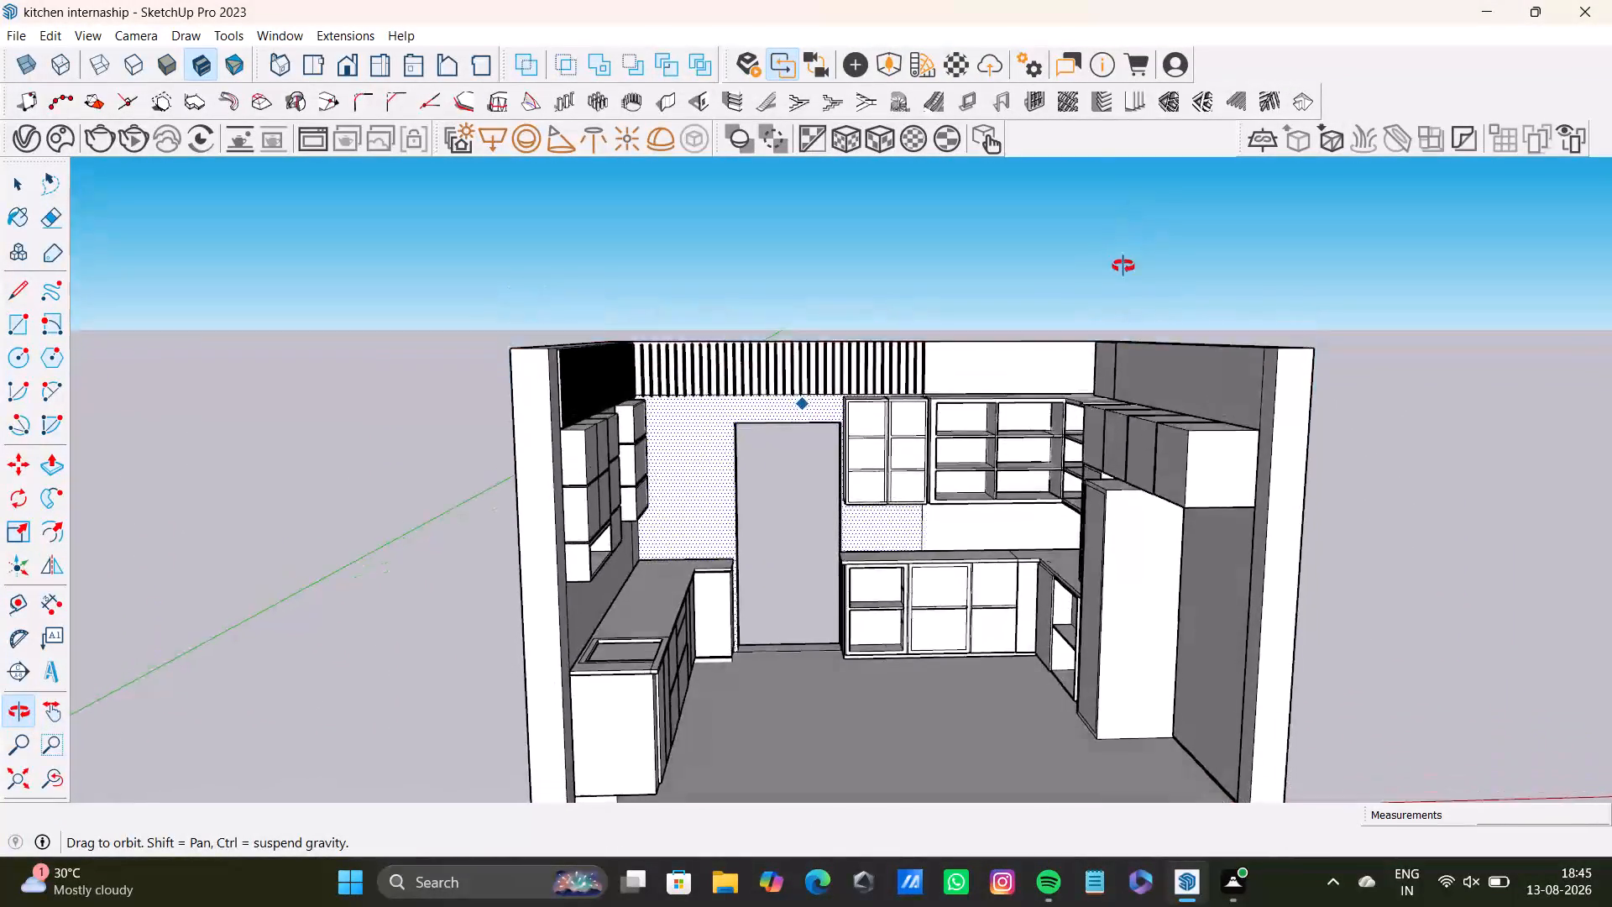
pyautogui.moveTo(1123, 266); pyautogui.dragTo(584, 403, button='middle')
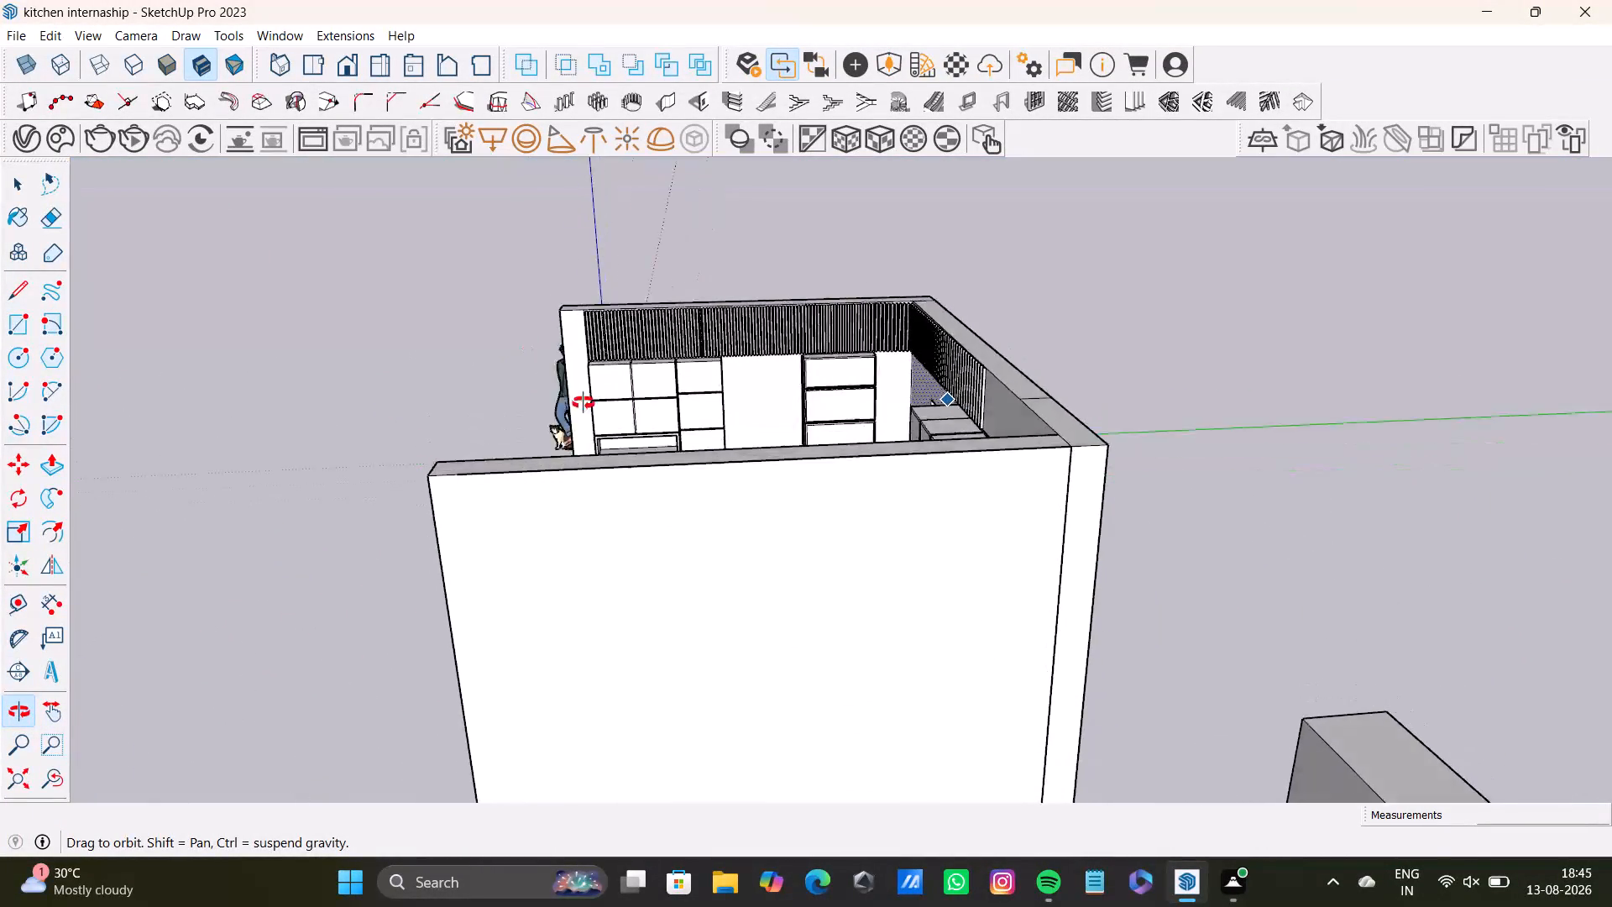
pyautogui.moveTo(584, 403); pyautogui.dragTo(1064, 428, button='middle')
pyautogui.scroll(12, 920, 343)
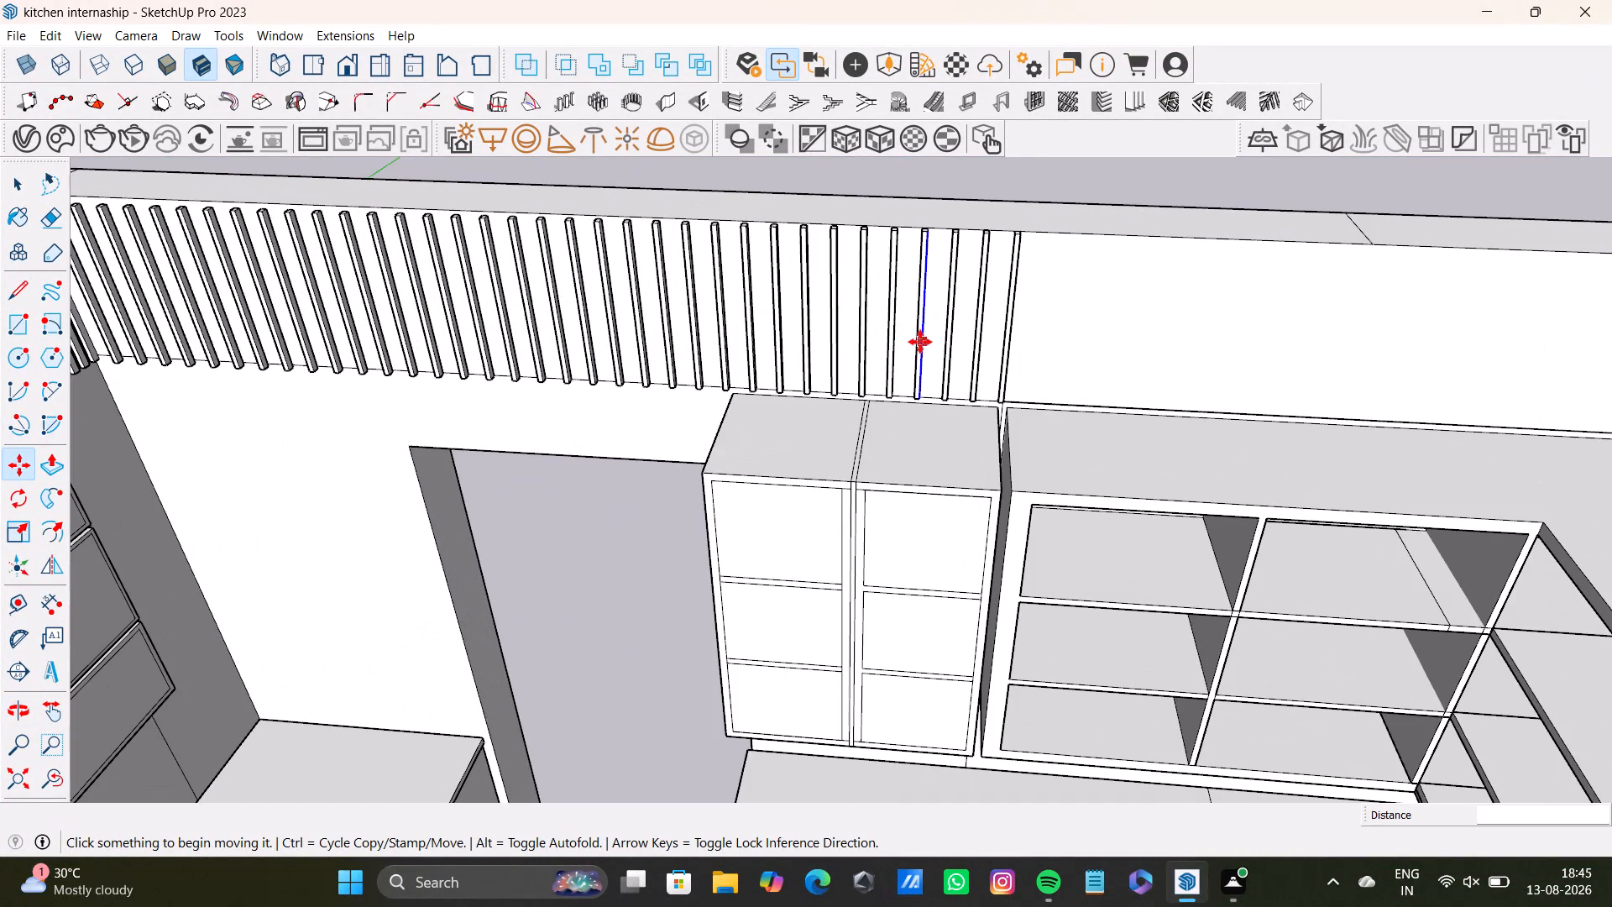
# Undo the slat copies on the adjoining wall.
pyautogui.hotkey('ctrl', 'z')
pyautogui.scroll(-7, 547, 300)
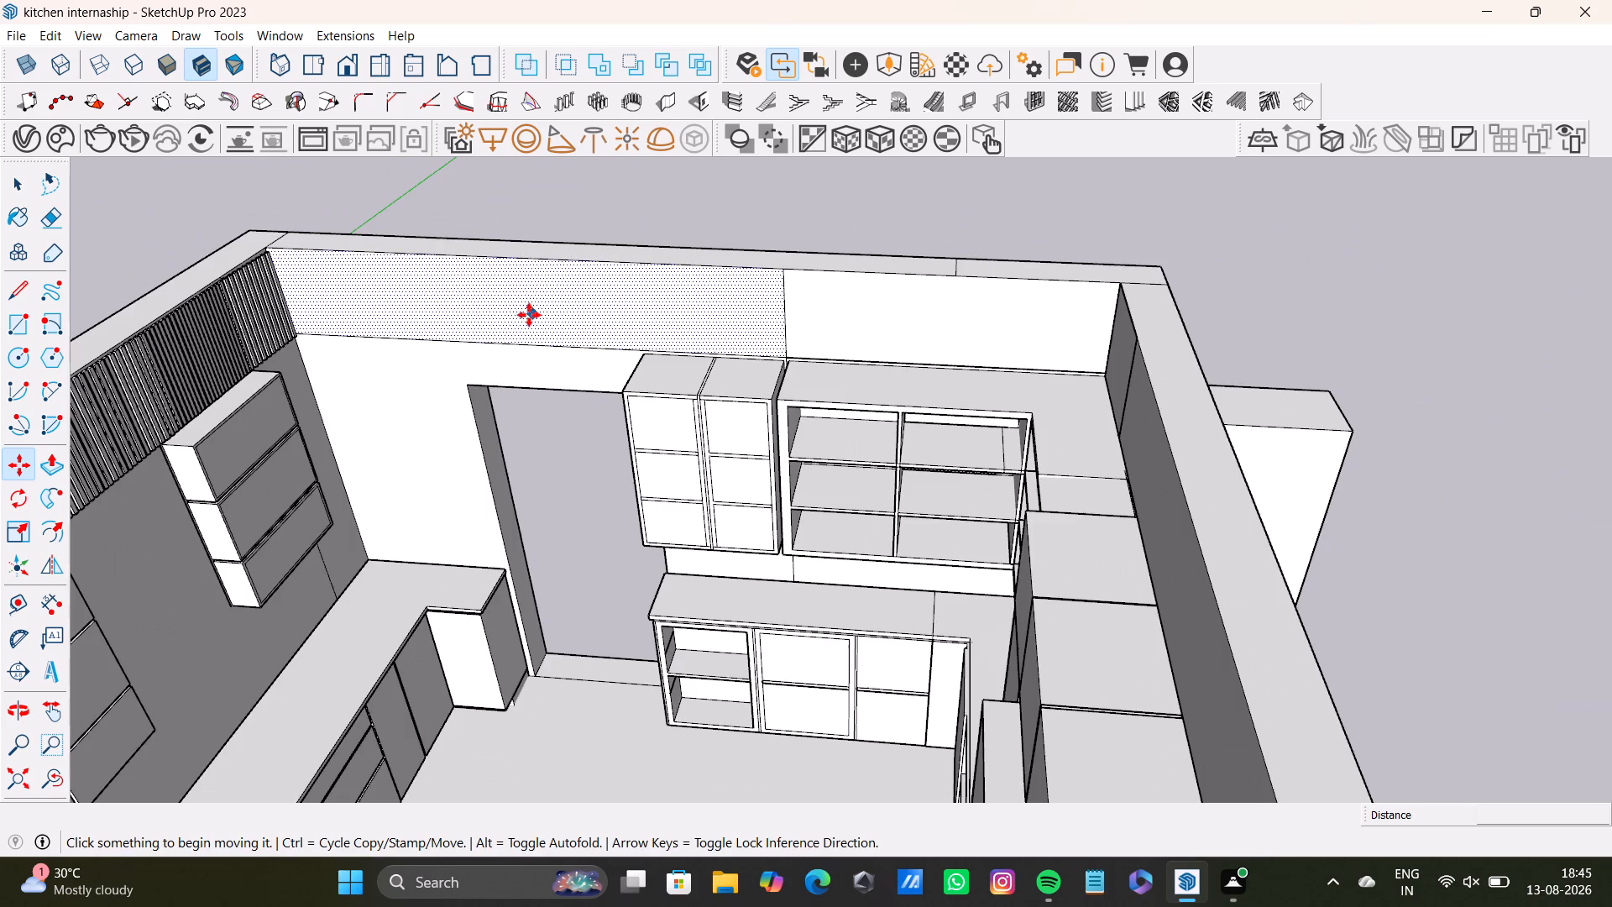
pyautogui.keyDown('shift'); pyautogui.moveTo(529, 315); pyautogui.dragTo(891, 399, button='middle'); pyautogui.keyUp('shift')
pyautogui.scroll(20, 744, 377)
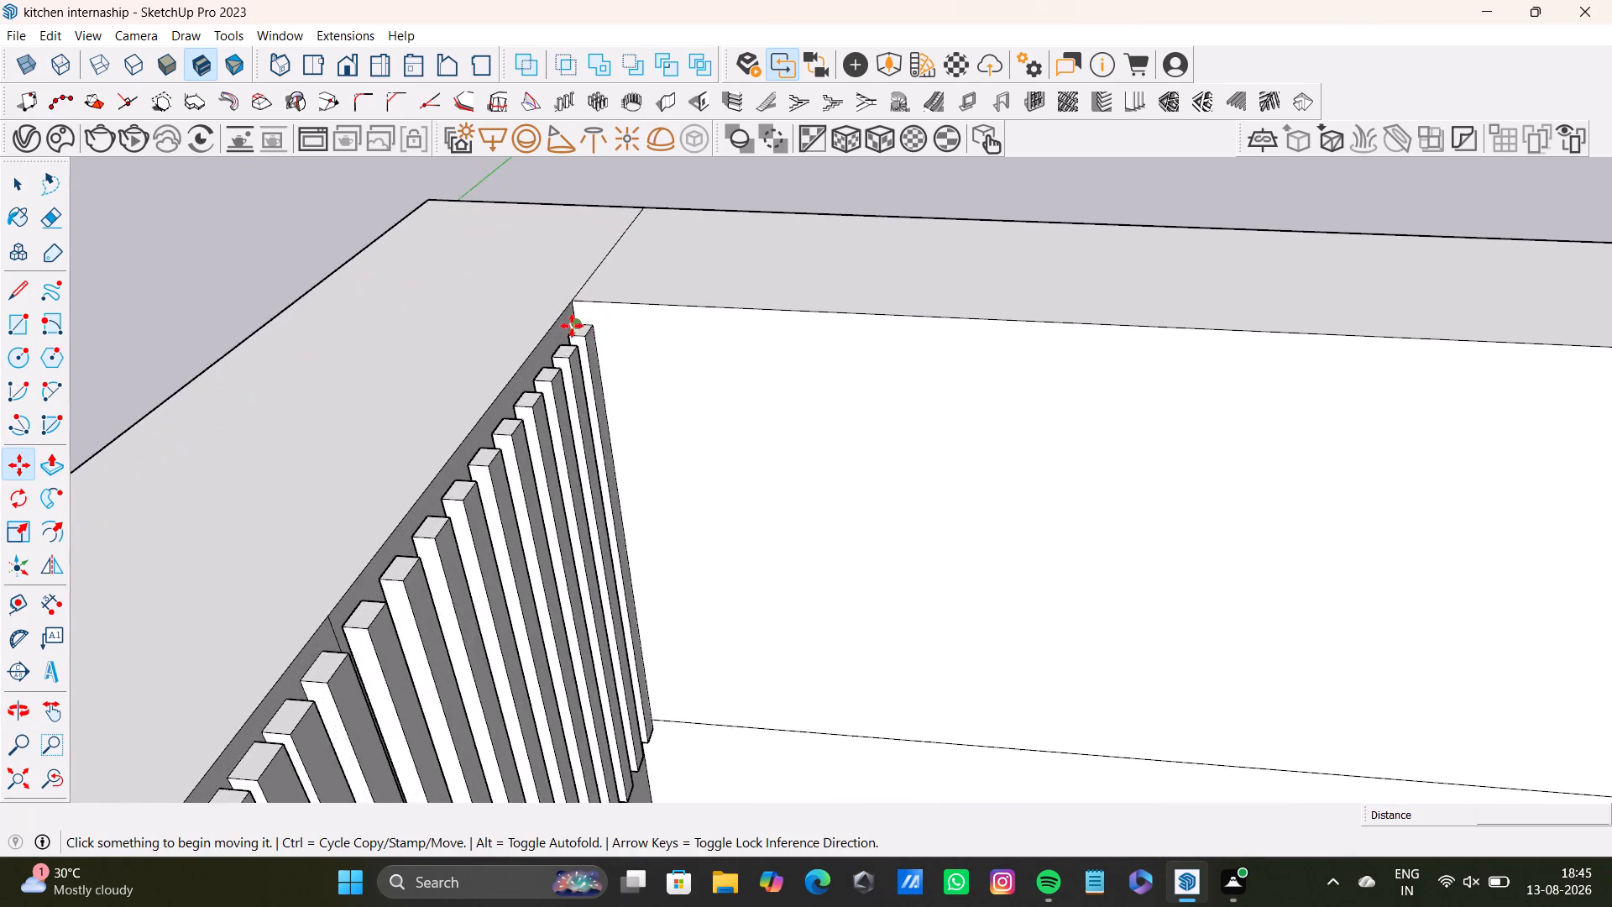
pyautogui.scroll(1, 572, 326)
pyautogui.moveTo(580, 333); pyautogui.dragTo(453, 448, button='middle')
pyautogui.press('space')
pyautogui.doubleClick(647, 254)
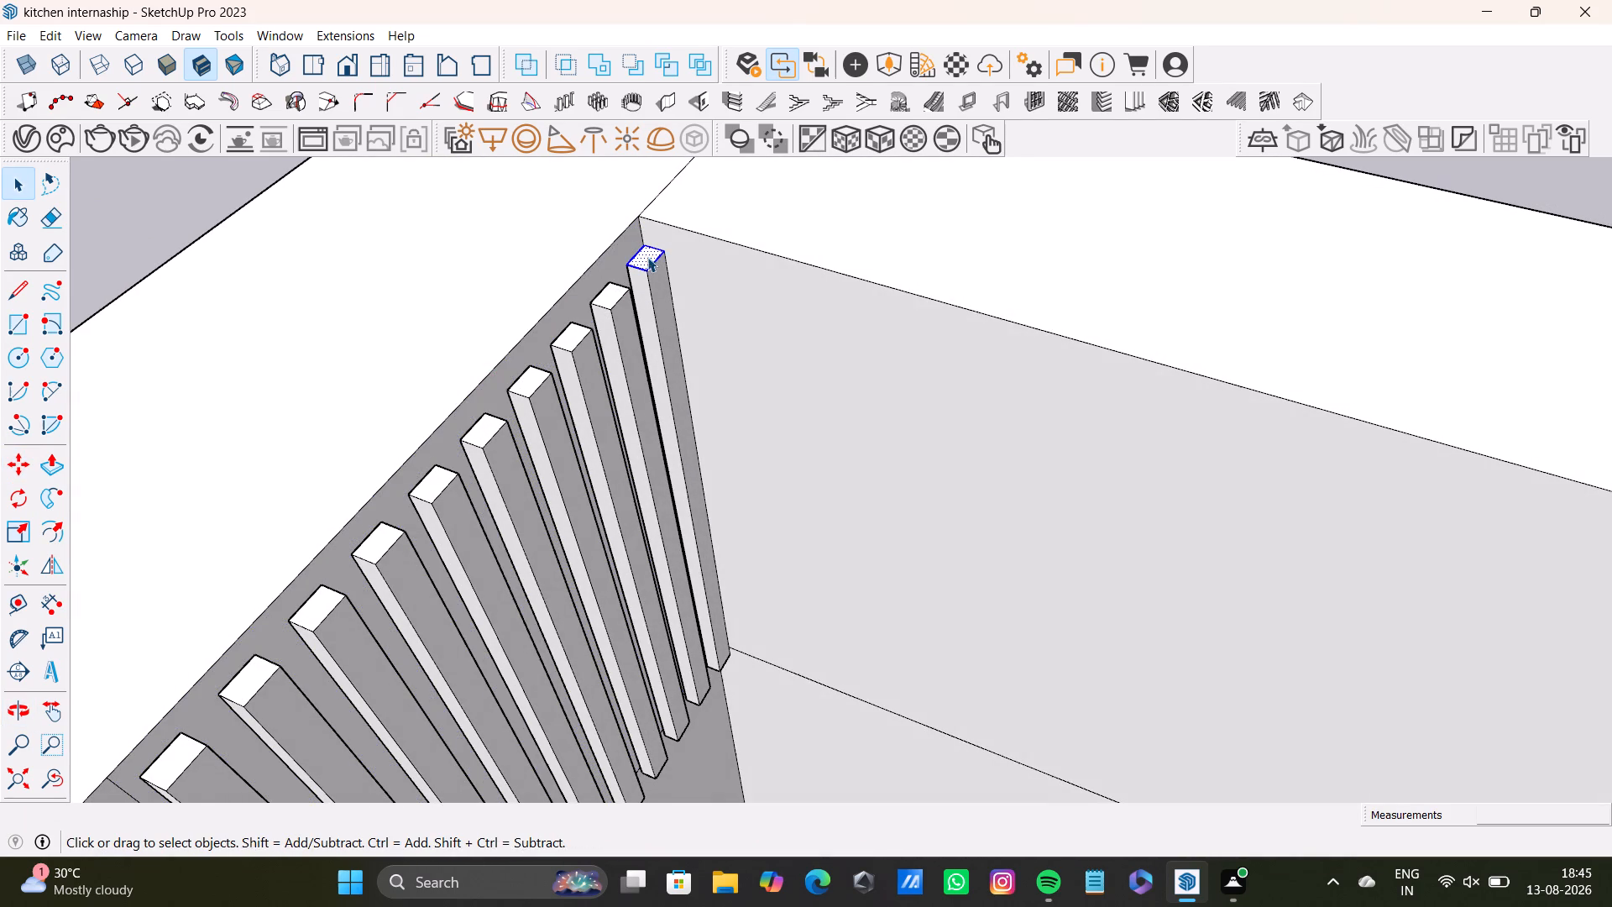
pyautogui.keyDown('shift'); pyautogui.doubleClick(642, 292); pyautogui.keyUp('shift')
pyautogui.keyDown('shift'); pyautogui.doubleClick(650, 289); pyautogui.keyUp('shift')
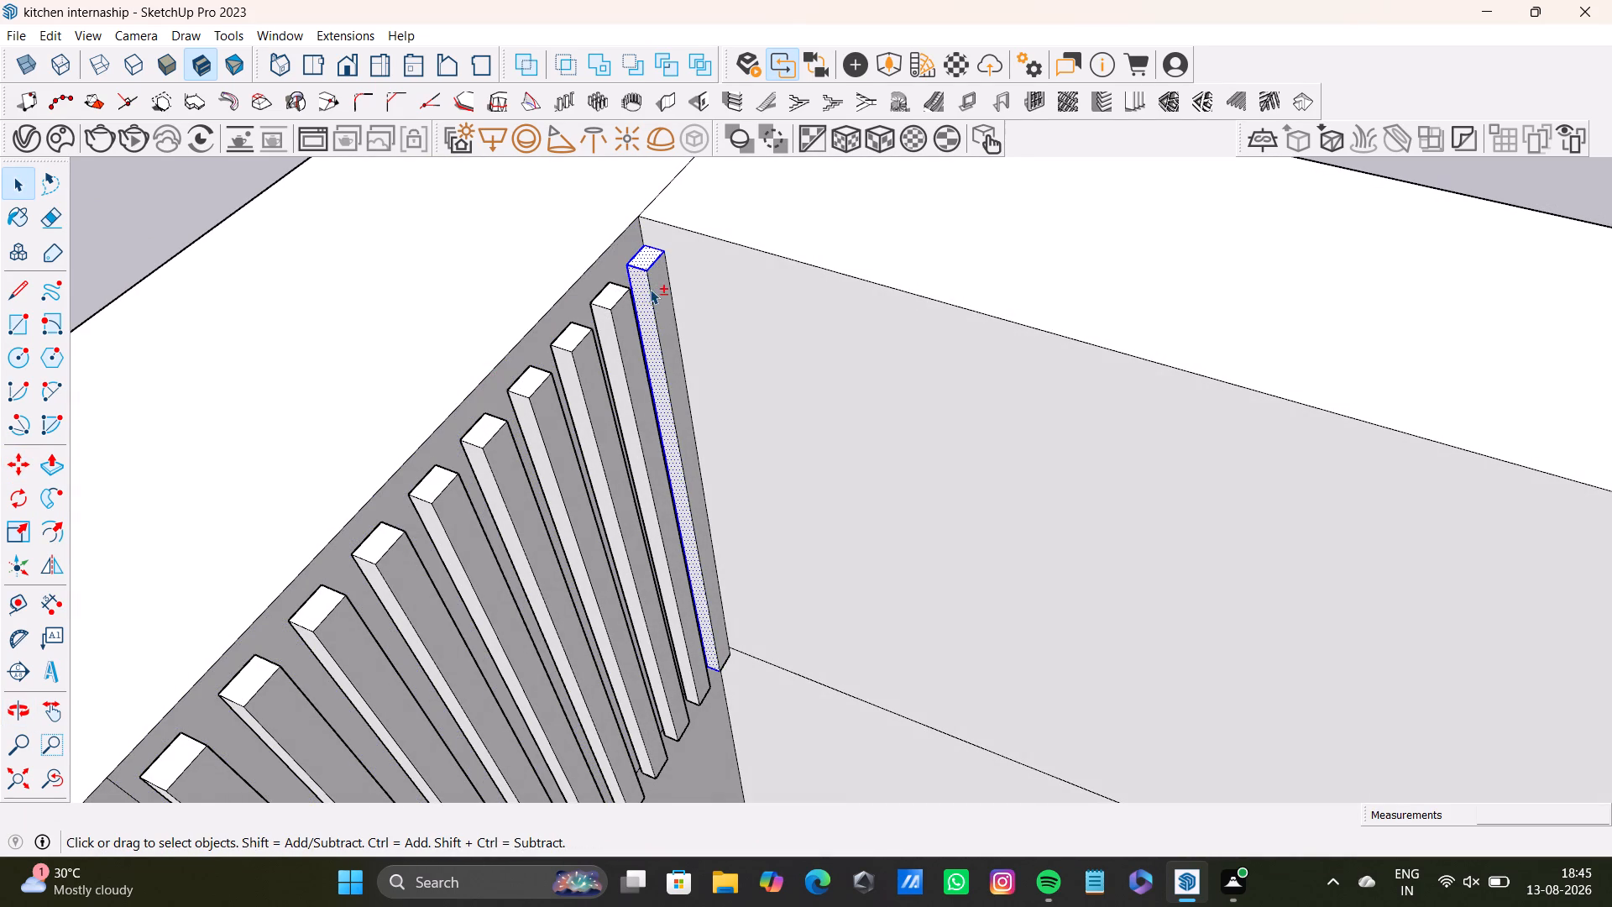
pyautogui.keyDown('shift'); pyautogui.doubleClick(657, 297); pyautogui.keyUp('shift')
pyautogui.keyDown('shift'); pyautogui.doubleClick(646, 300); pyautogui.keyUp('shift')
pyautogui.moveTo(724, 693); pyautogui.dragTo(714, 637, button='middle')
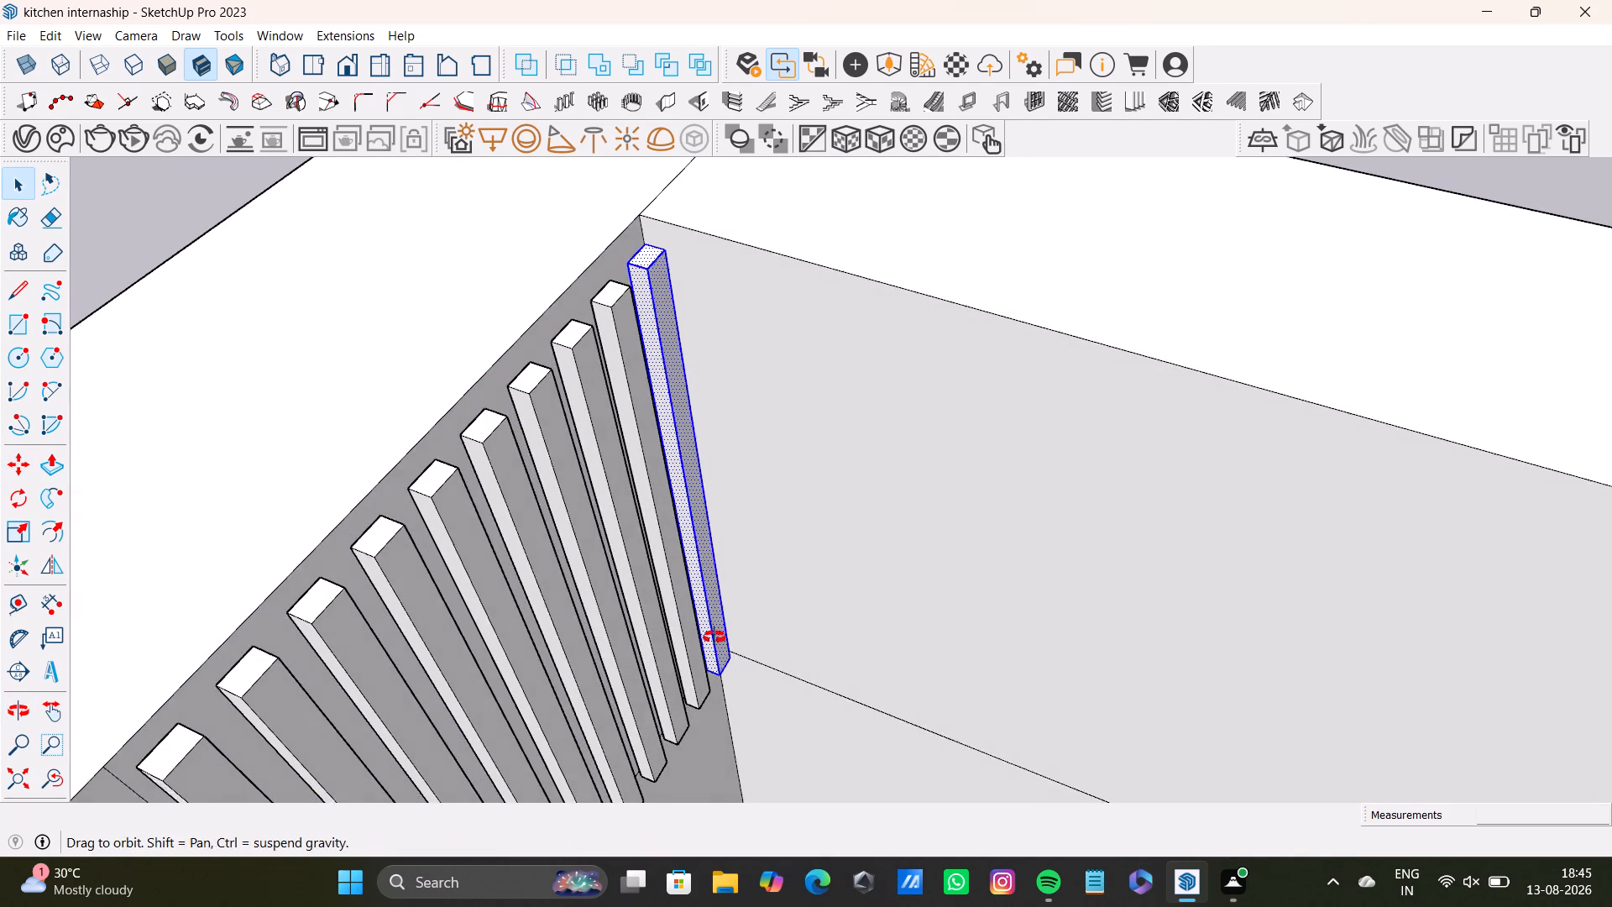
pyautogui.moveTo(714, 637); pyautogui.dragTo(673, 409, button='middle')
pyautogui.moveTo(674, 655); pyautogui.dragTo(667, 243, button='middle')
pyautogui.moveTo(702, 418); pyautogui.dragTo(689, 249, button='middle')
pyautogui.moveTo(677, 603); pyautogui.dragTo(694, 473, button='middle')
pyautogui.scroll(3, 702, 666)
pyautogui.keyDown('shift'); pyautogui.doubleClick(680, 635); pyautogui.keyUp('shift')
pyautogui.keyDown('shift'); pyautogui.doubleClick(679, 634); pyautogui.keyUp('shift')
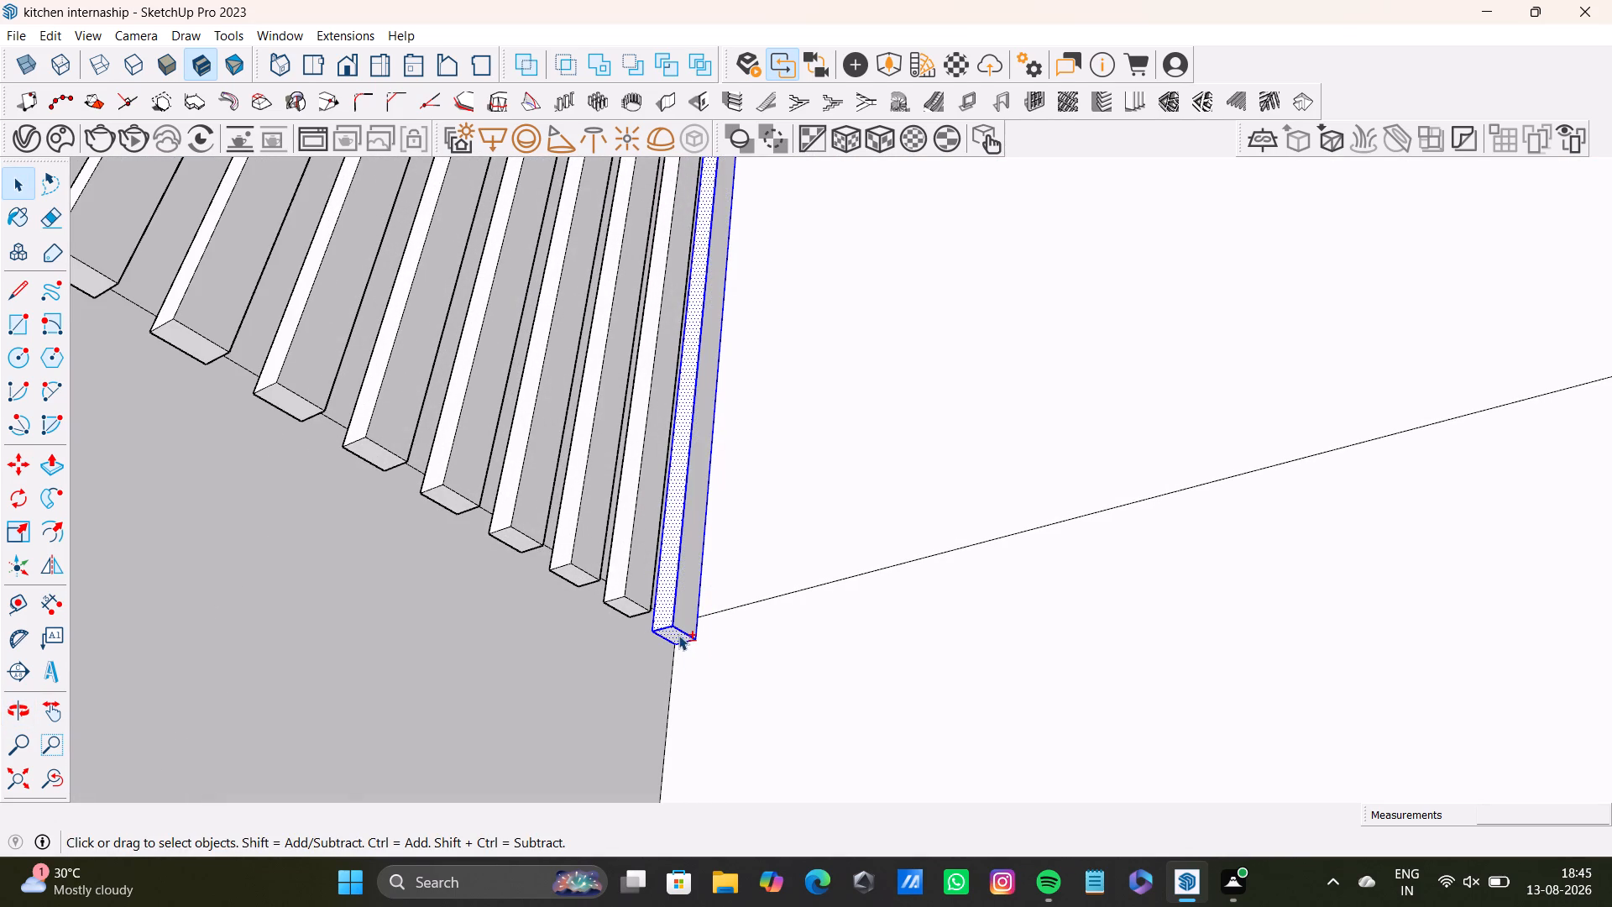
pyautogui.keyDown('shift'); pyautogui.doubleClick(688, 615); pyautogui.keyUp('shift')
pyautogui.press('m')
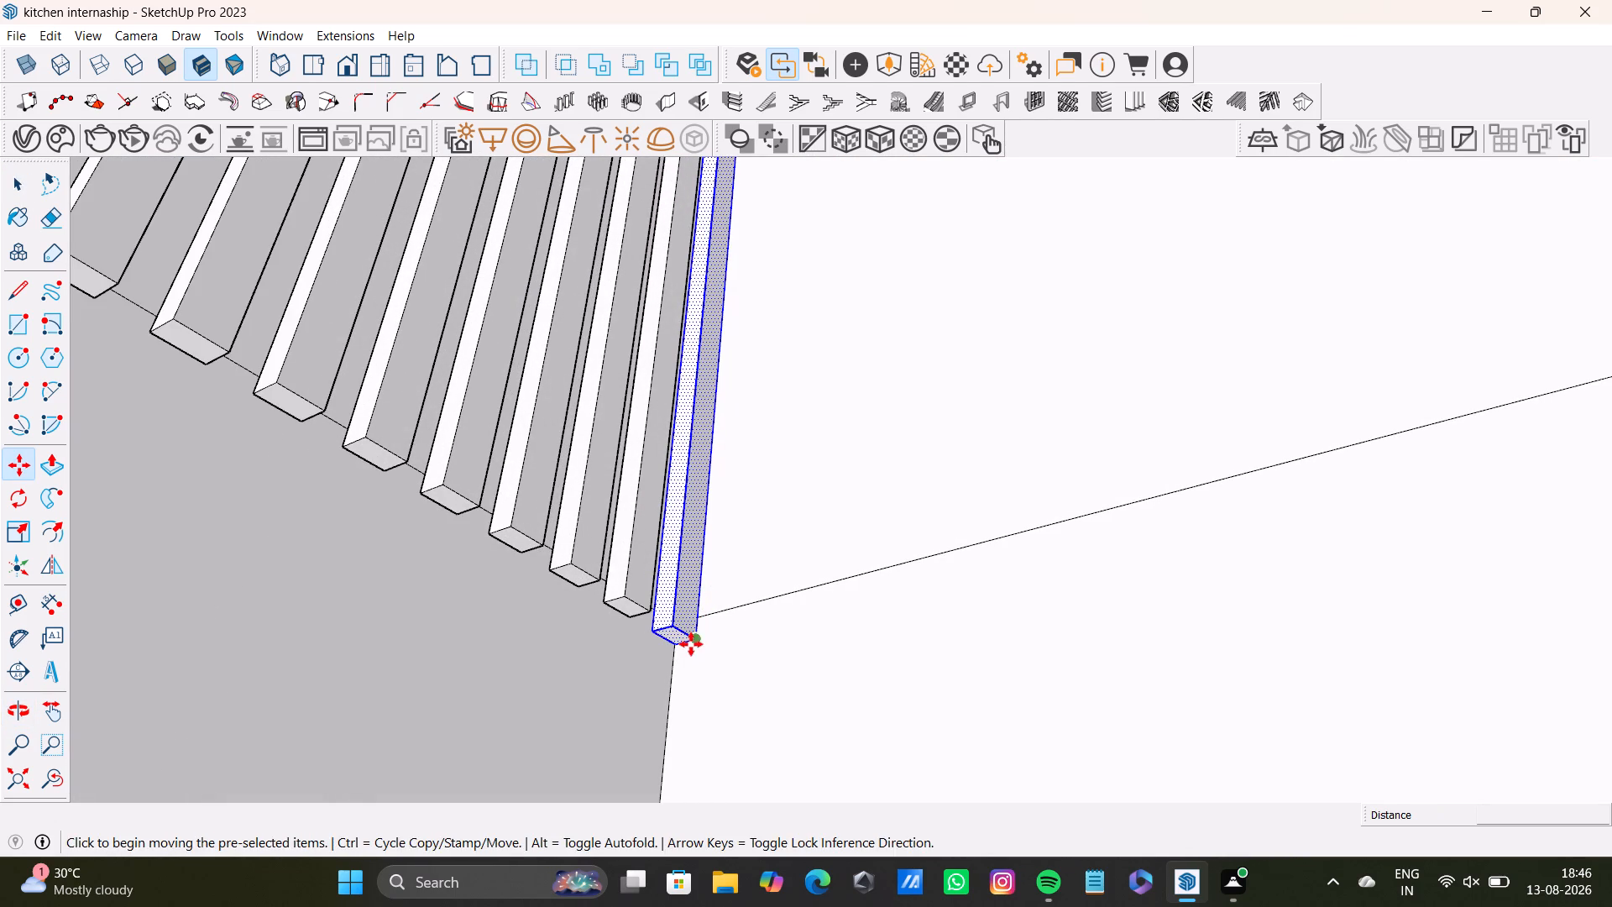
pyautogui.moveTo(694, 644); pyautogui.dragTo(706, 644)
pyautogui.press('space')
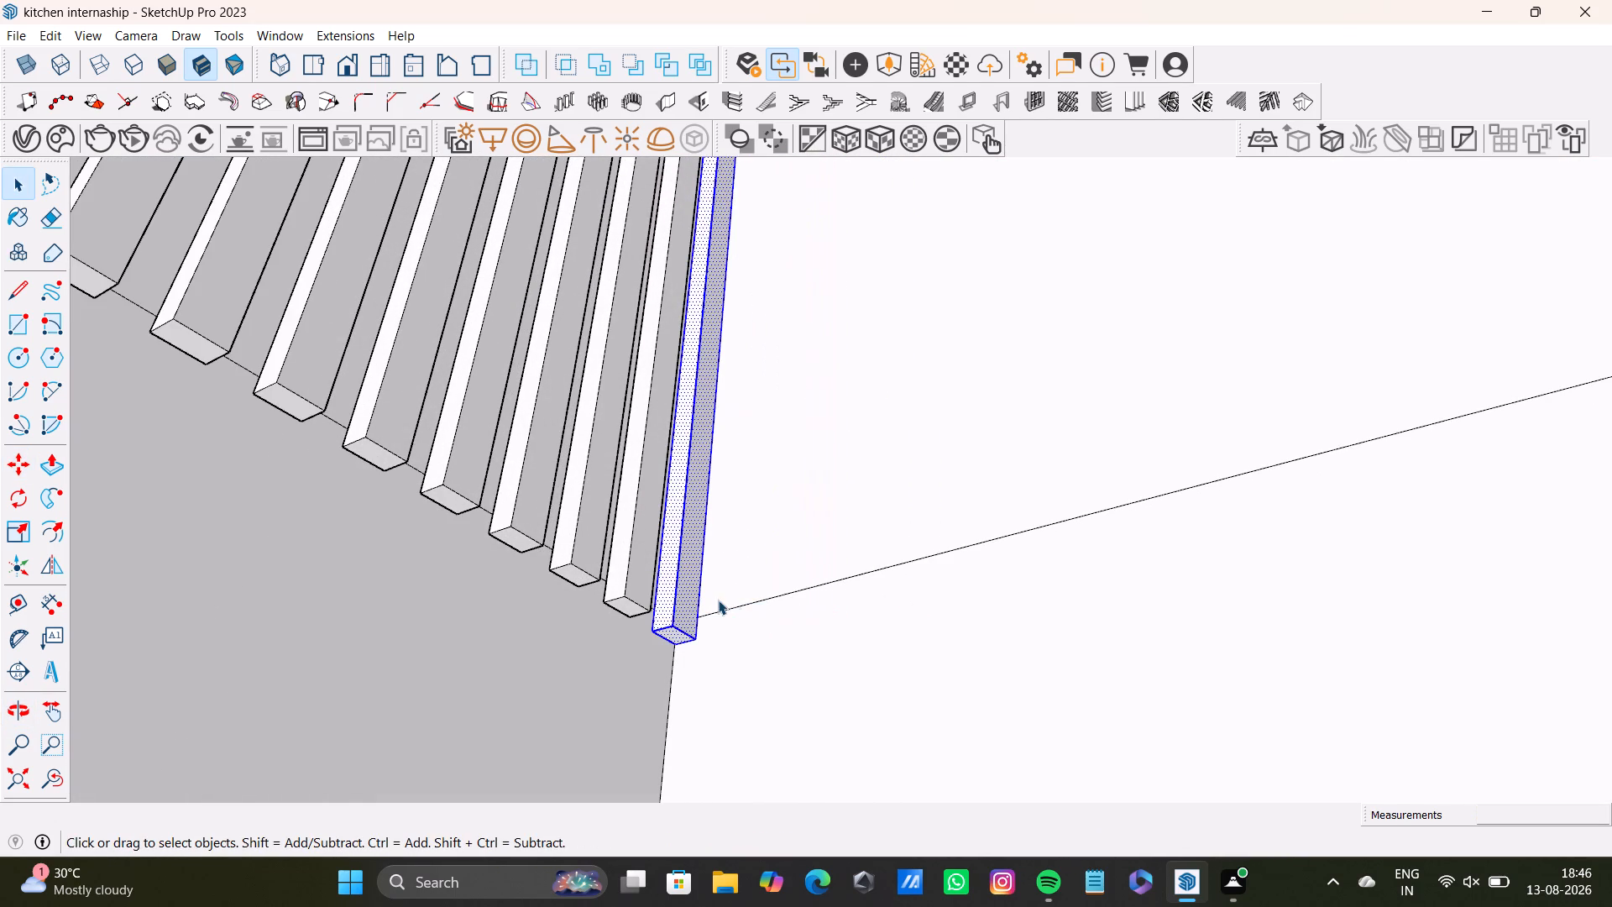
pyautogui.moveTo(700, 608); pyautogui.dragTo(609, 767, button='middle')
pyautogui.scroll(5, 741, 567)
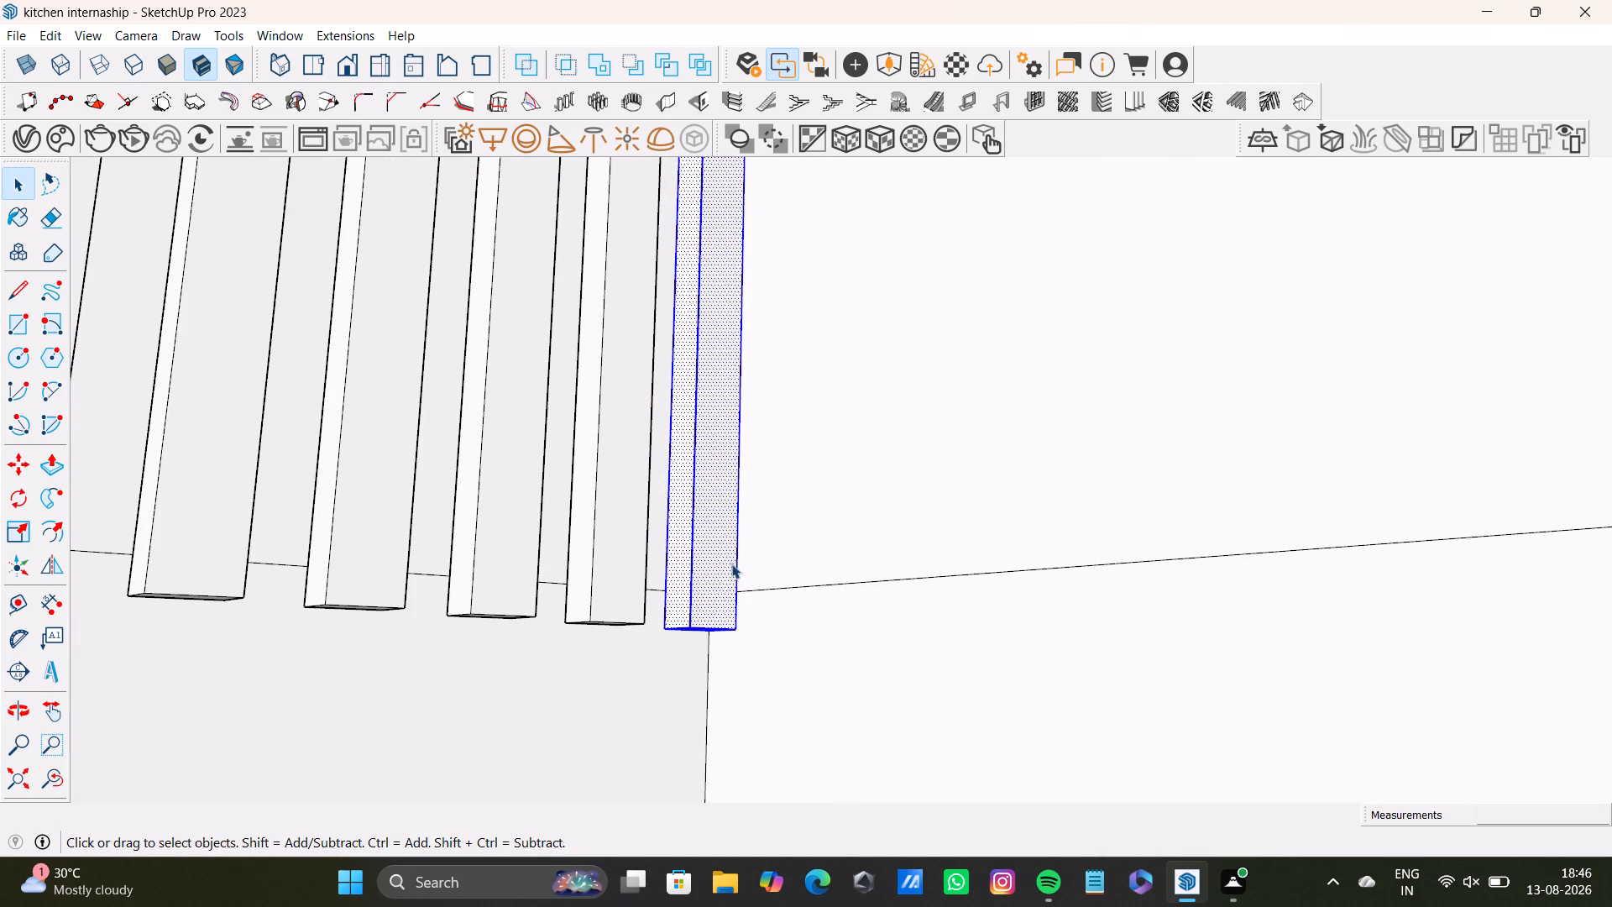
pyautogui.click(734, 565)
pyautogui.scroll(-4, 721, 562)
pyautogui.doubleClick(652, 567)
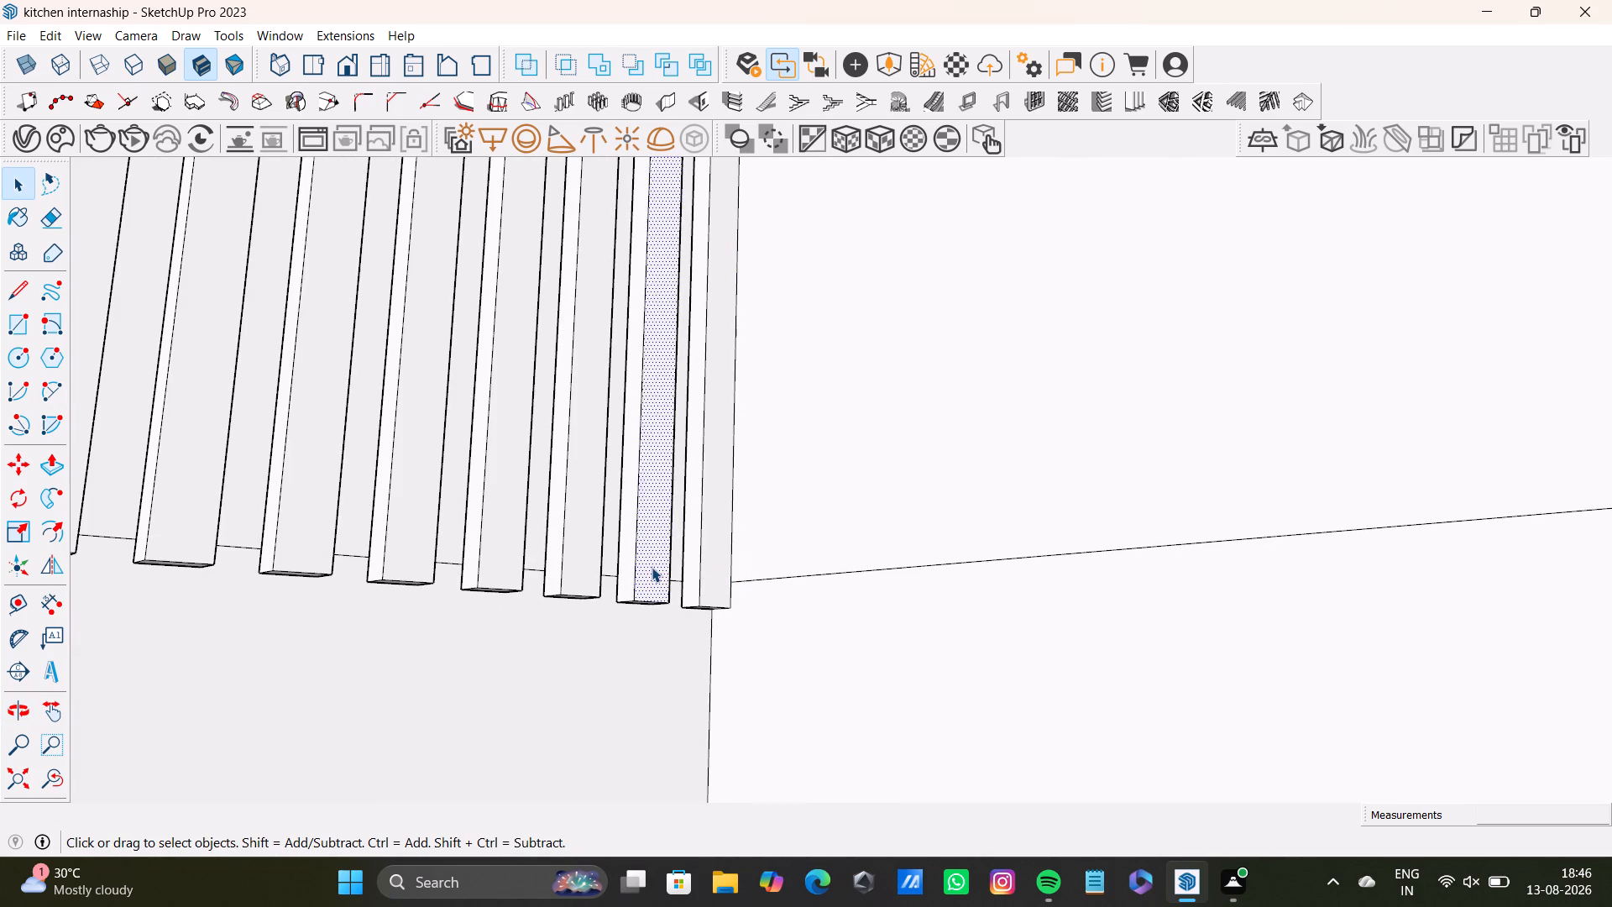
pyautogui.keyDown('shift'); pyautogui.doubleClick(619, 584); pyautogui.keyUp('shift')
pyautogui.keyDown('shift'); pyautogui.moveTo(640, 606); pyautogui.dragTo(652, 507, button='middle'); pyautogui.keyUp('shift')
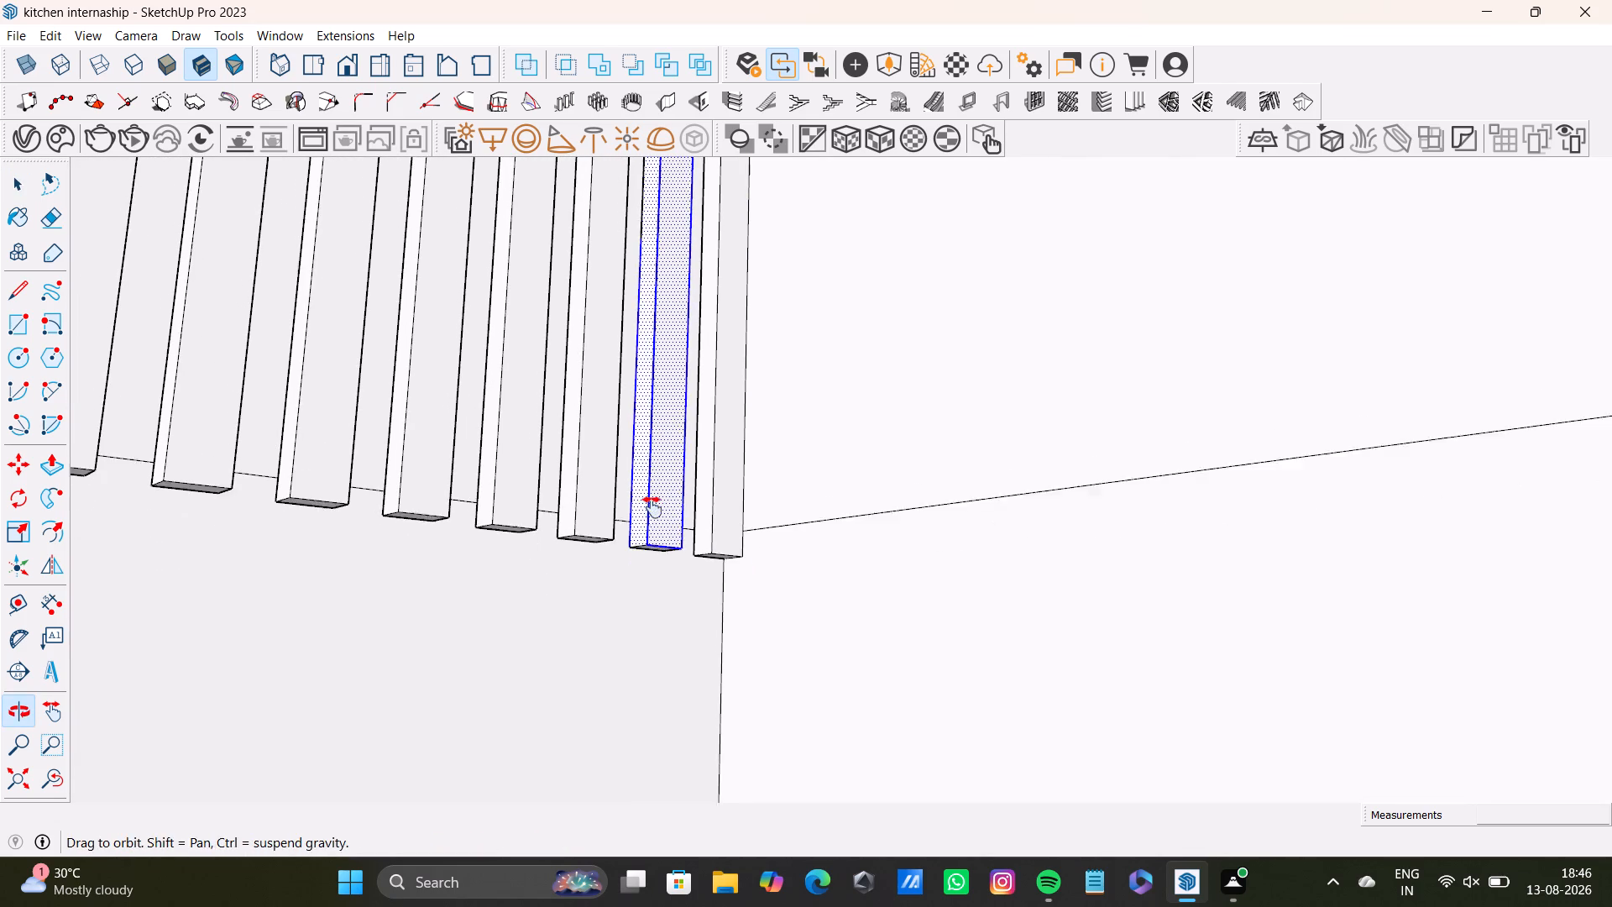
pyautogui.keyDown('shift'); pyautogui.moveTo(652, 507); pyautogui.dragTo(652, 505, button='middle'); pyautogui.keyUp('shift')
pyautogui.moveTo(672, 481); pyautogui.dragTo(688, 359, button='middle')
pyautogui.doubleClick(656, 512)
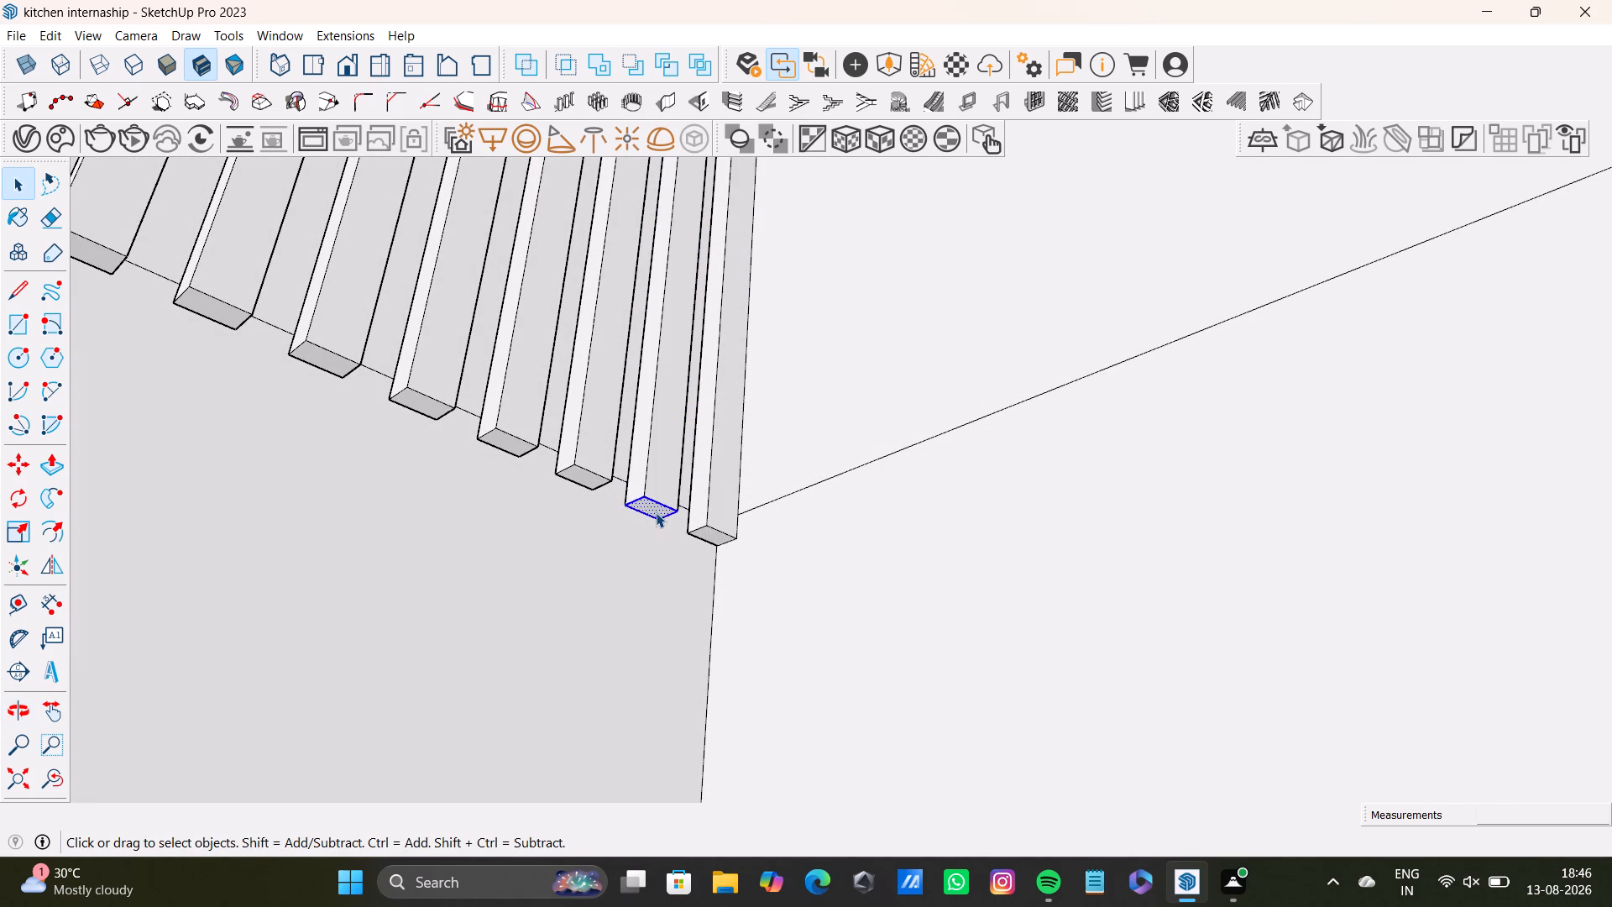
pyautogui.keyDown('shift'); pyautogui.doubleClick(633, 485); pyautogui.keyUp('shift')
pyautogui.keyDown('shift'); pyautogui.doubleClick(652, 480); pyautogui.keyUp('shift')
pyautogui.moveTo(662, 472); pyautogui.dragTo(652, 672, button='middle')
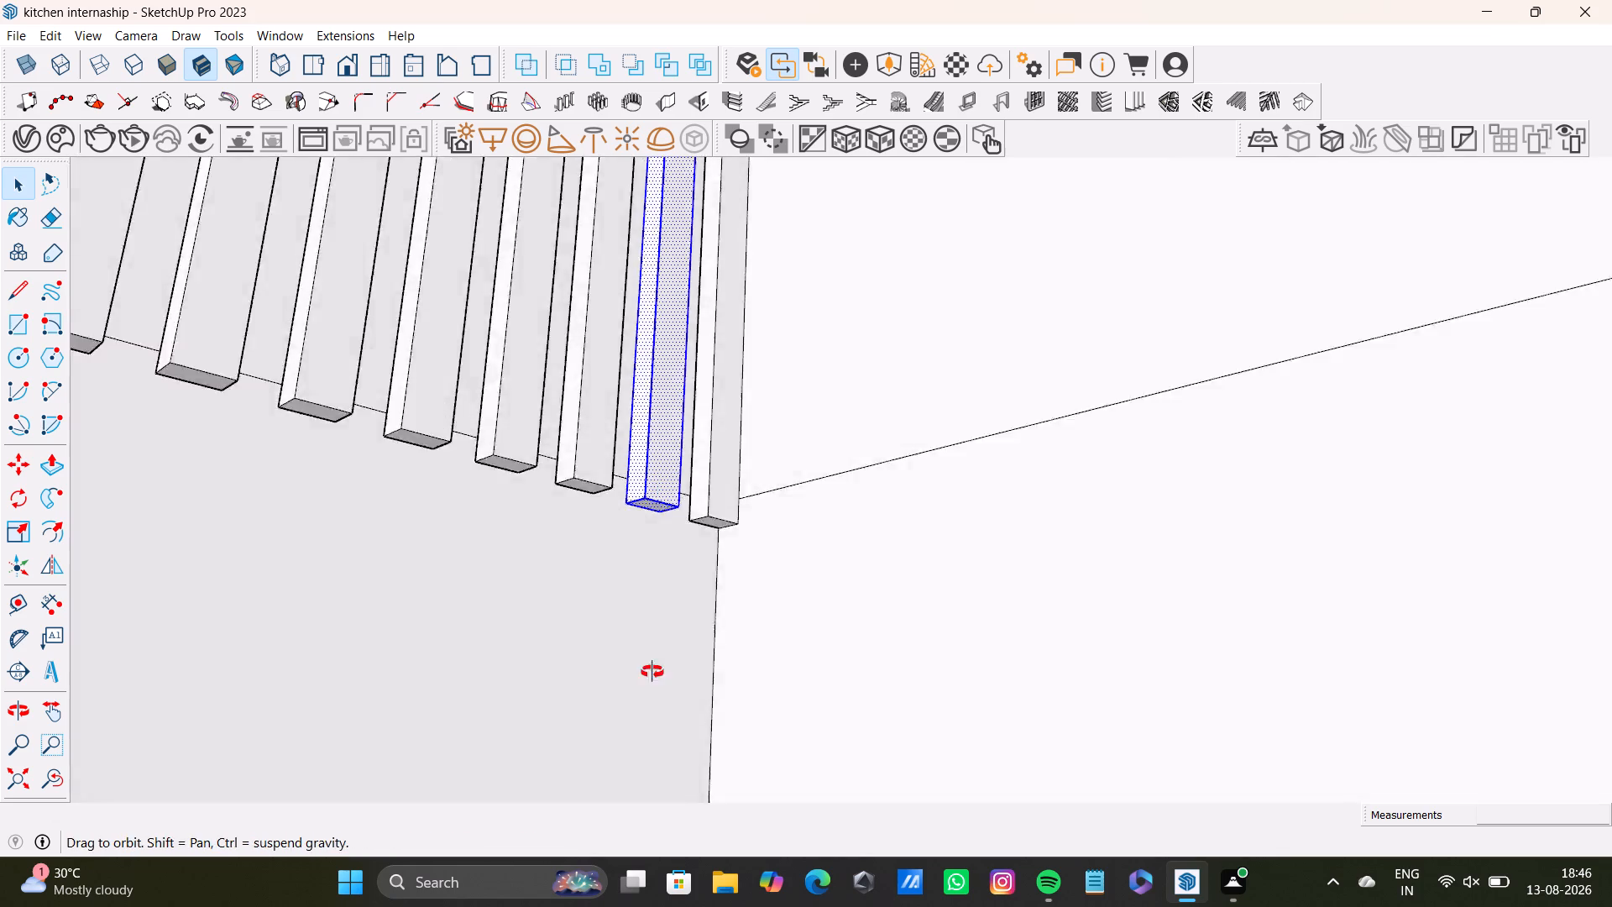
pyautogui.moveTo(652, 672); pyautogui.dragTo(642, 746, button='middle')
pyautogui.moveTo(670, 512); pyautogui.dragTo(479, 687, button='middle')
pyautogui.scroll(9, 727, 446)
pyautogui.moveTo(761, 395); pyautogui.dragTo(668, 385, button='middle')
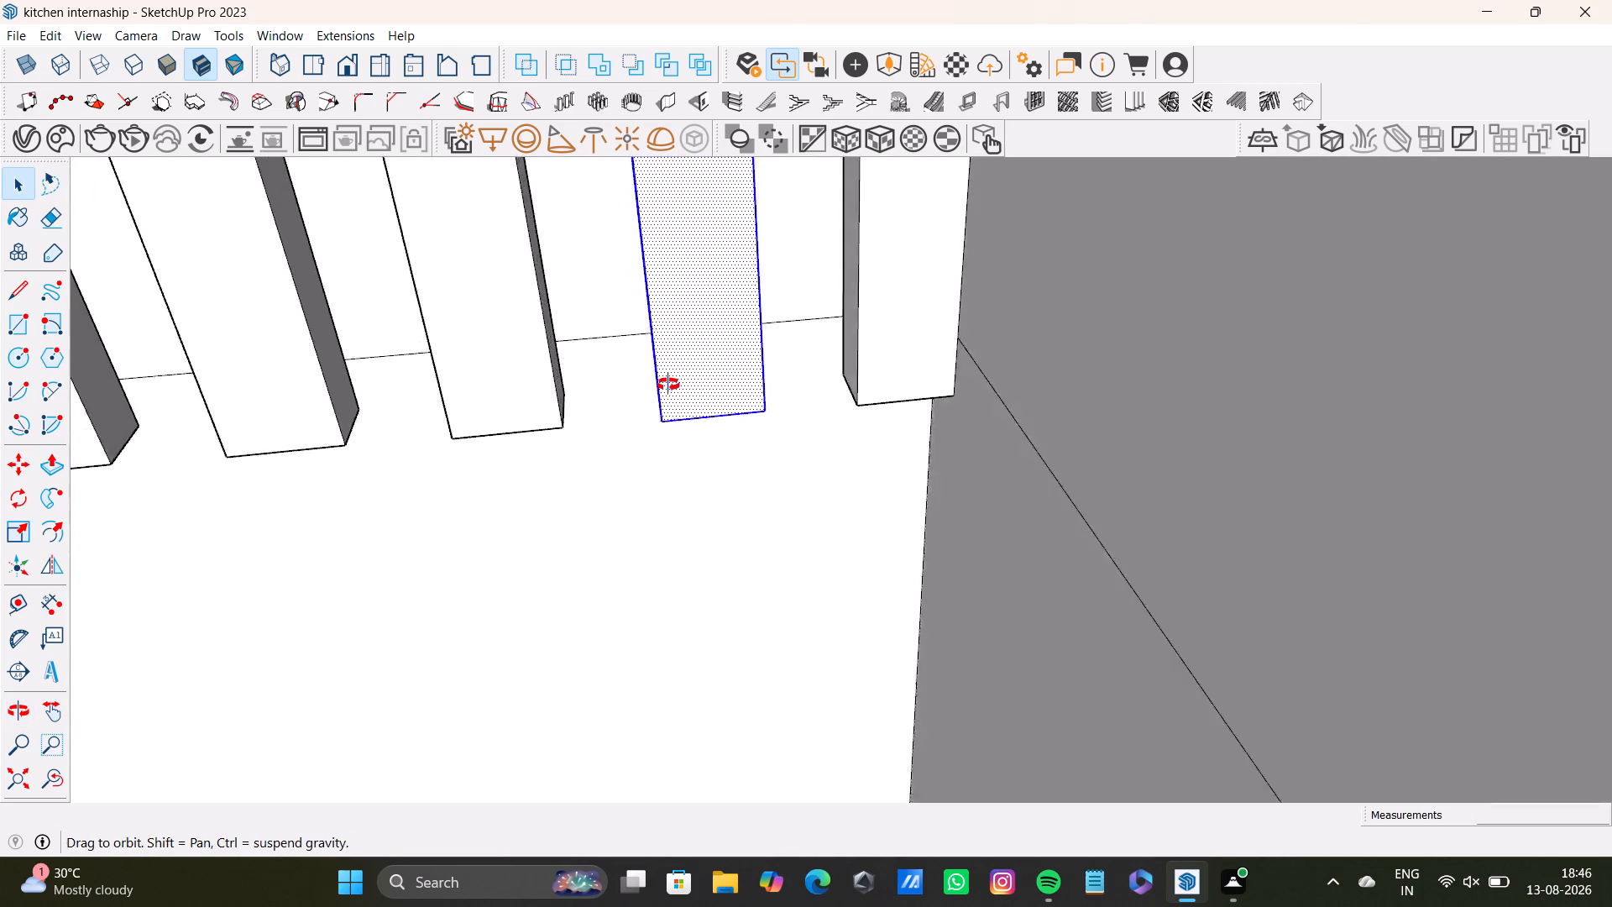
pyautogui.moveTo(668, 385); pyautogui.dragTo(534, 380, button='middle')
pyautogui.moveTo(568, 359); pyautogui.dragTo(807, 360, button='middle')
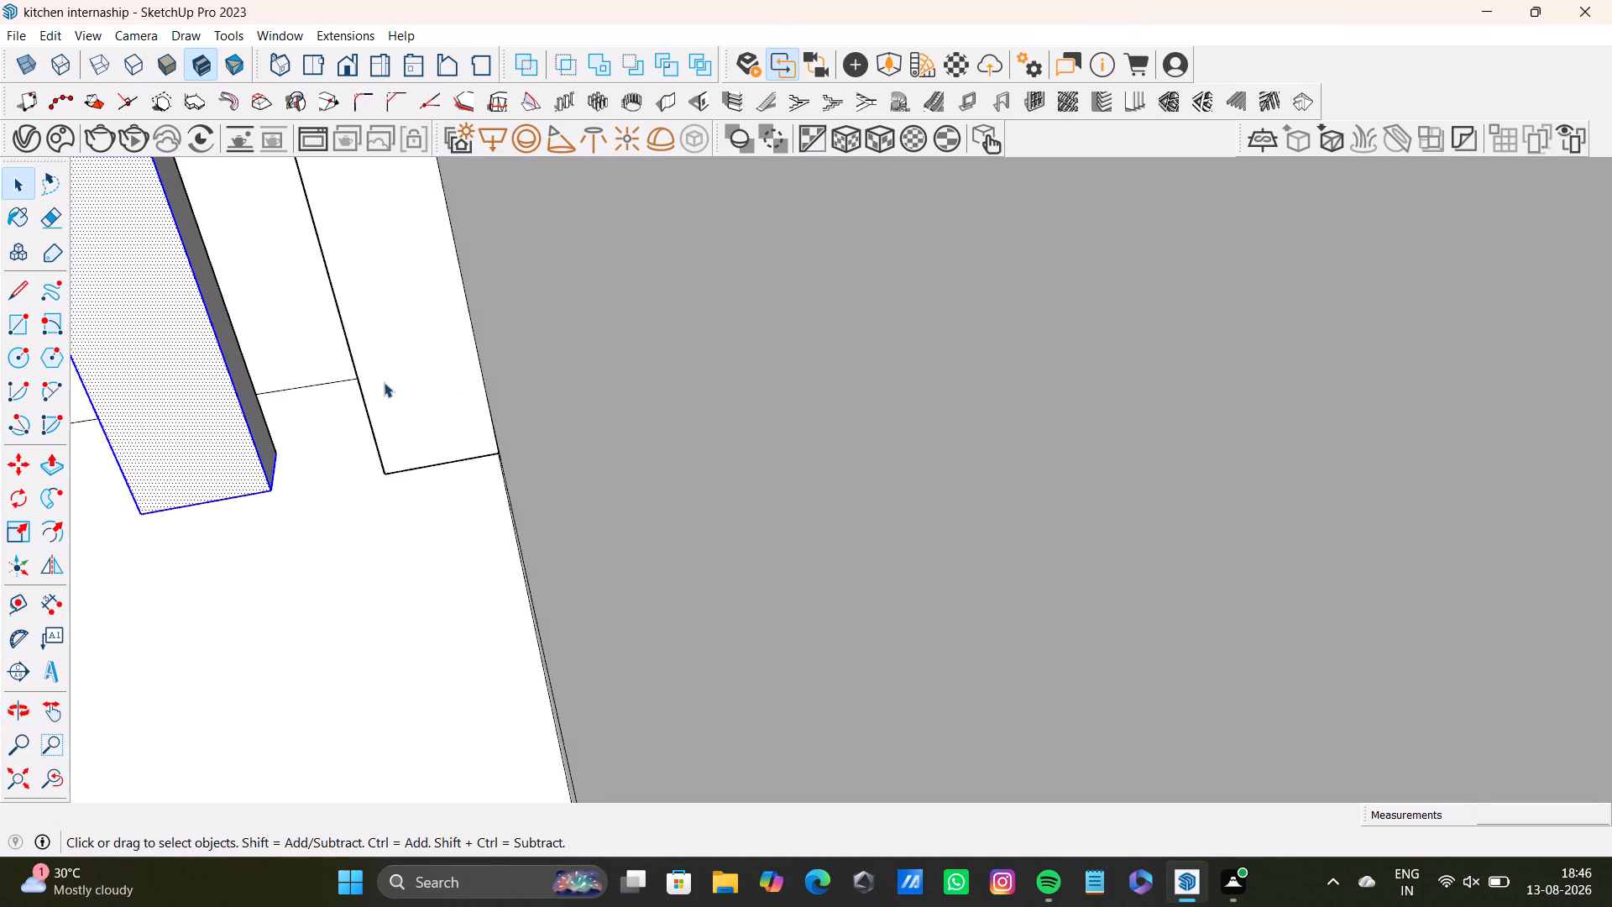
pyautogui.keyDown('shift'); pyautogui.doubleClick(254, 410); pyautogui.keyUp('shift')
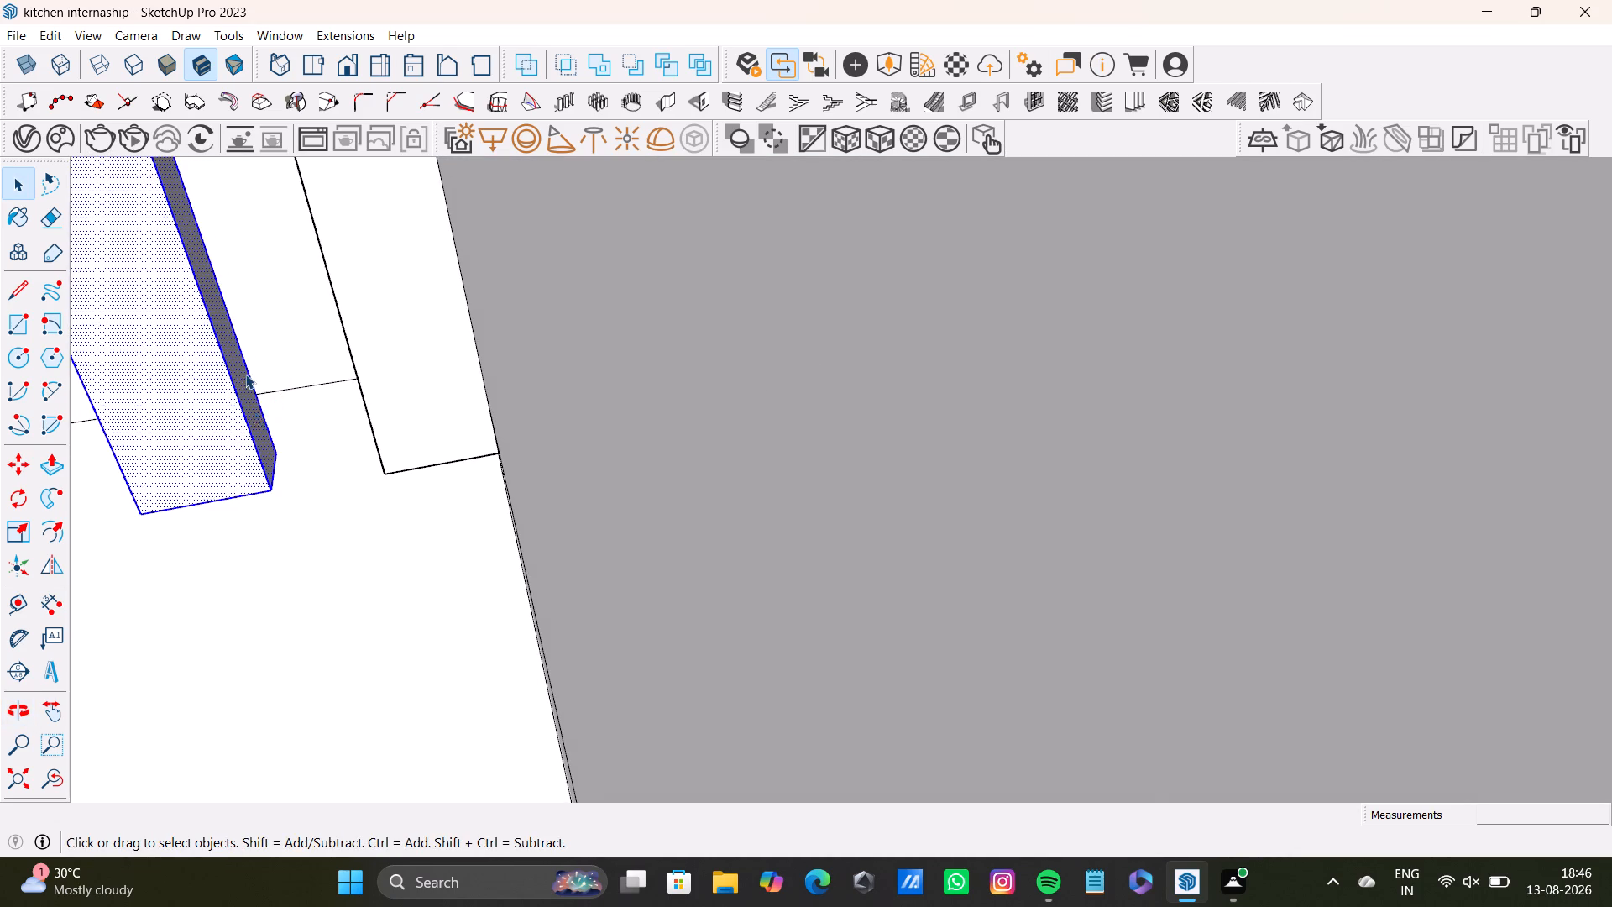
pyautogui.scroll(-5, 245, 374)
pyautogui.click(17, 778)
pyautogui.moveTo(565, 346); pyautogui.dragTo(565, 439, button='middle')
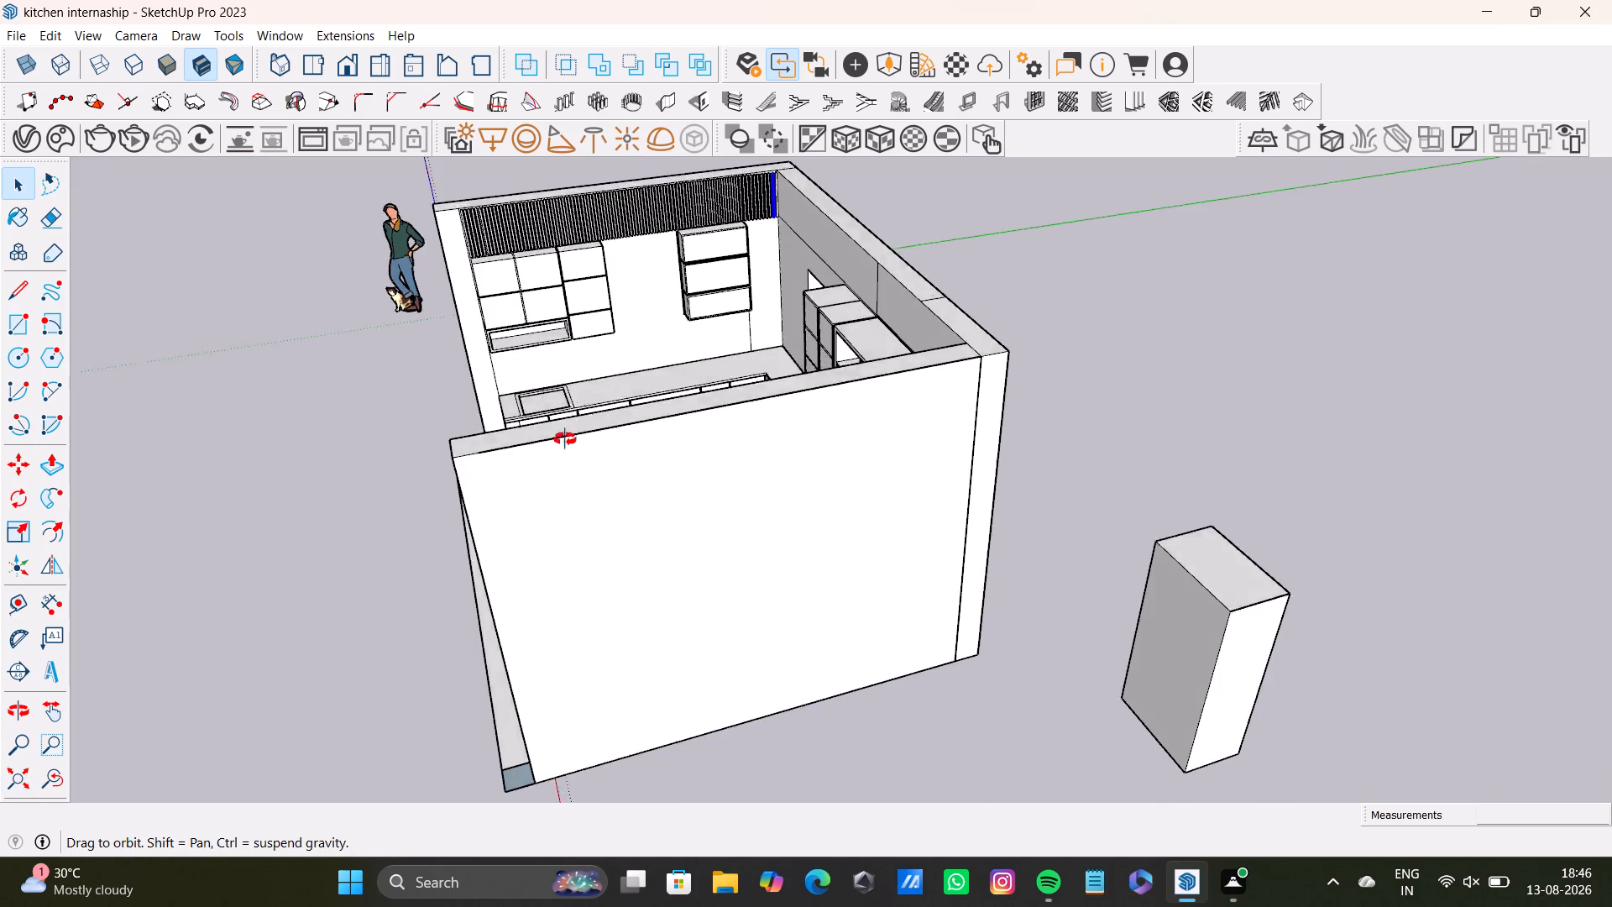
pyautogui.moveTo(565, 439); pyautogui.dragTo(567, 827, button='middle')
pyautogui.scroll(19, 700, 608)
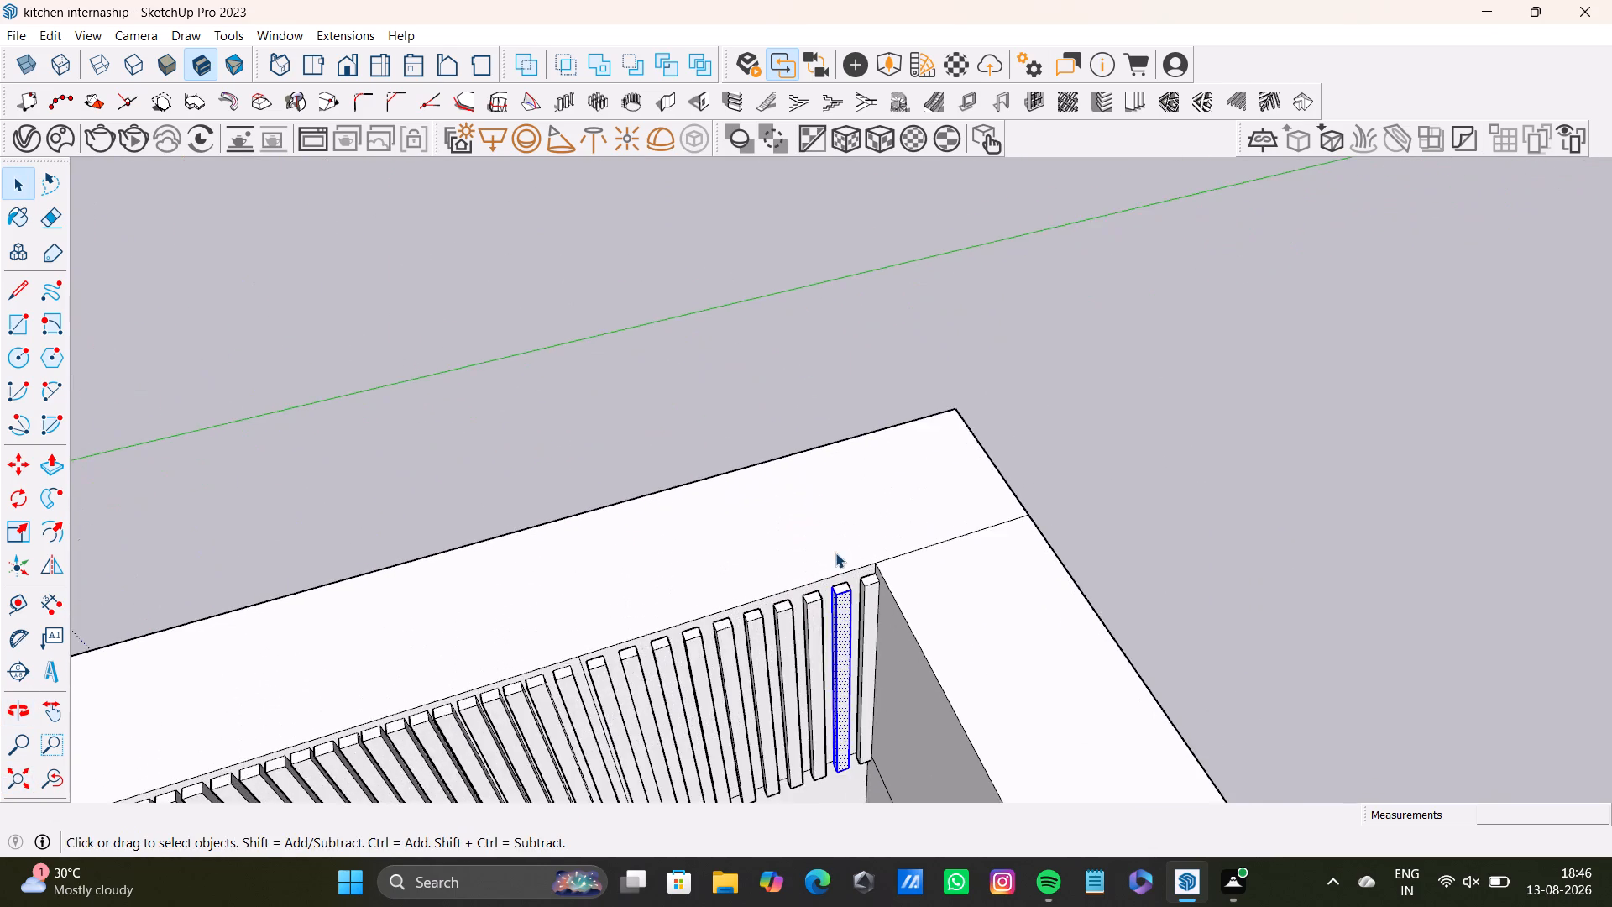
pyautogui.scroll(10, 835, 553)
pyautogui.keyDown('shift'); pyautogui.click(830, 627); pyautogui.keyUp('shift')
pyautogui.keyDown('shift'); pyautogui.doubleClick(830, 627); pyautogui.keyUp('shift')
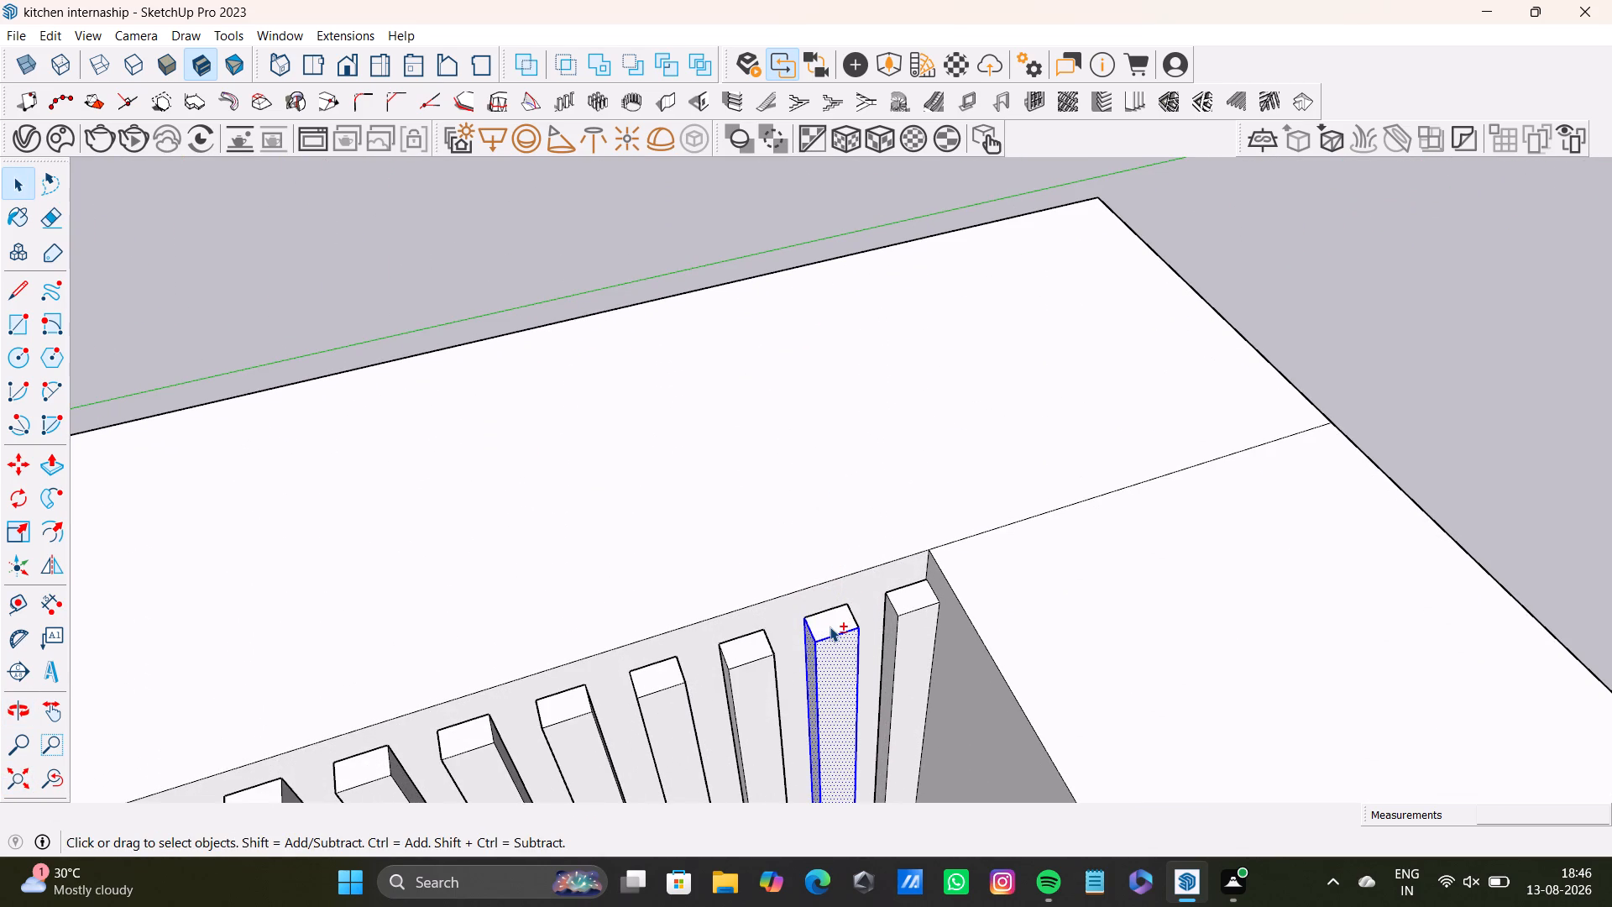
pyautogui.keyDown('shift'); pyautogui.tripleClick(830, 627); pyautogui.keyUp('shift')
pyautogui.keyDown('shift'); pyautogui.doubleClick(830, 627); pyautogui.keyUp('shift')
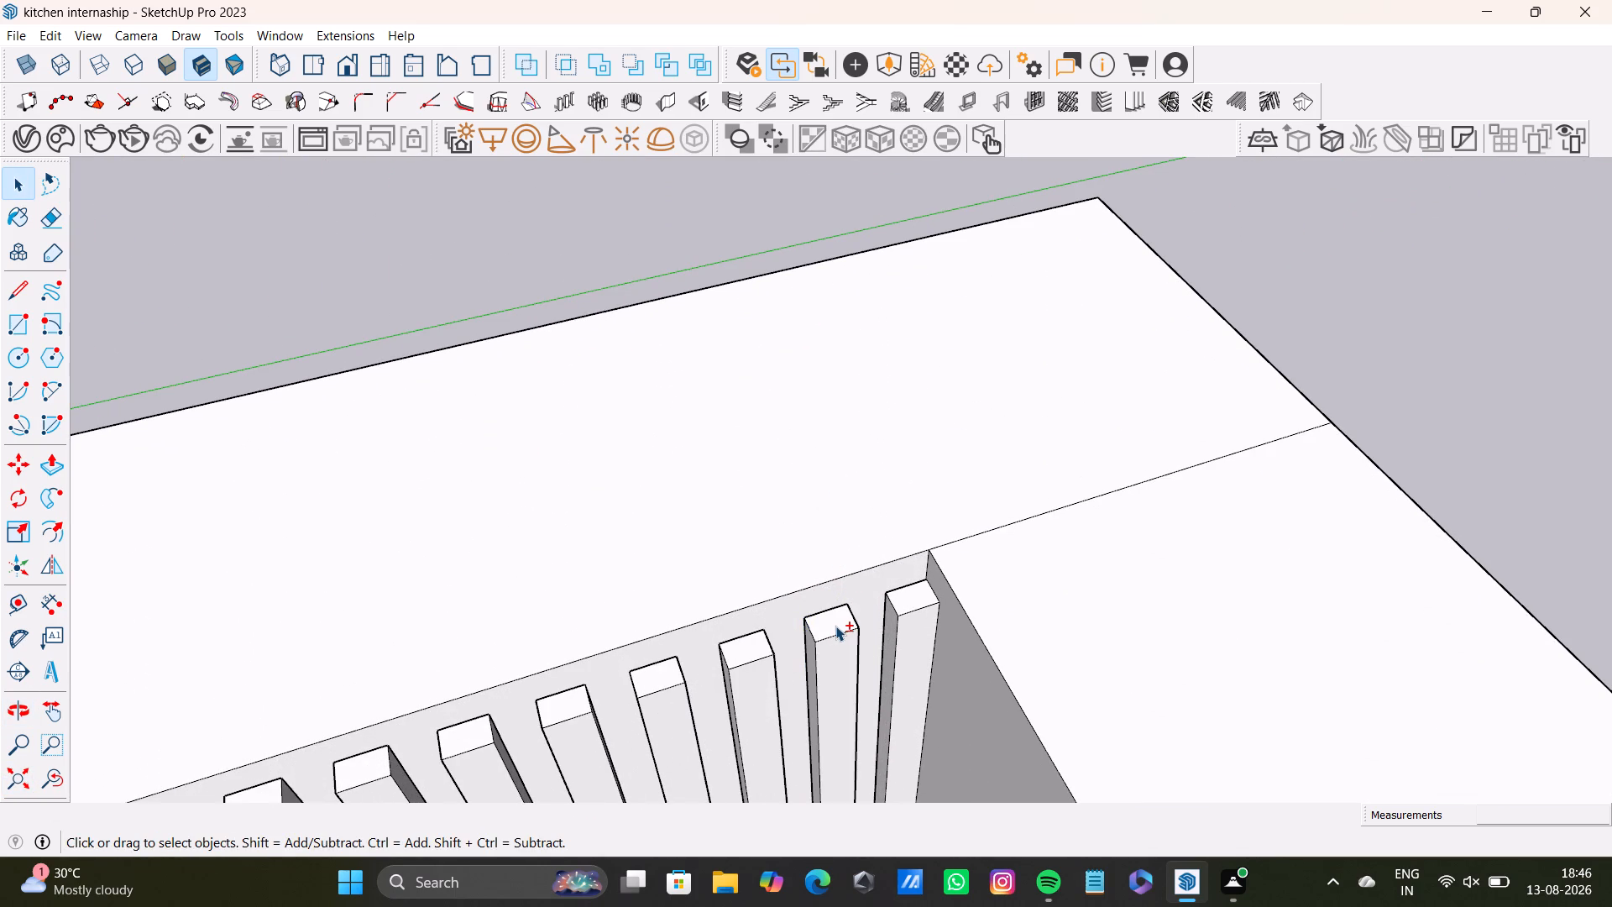
# Copy all faces of the slat beside the room-corner slat about 5' 8" away, into the open space outside the room.
pyautogui.doubleClick(844, 622)
pyautogui.keyDown('shift'); pyautogui.doubleClick(811, 657); pyautogui.keyUp('shift')
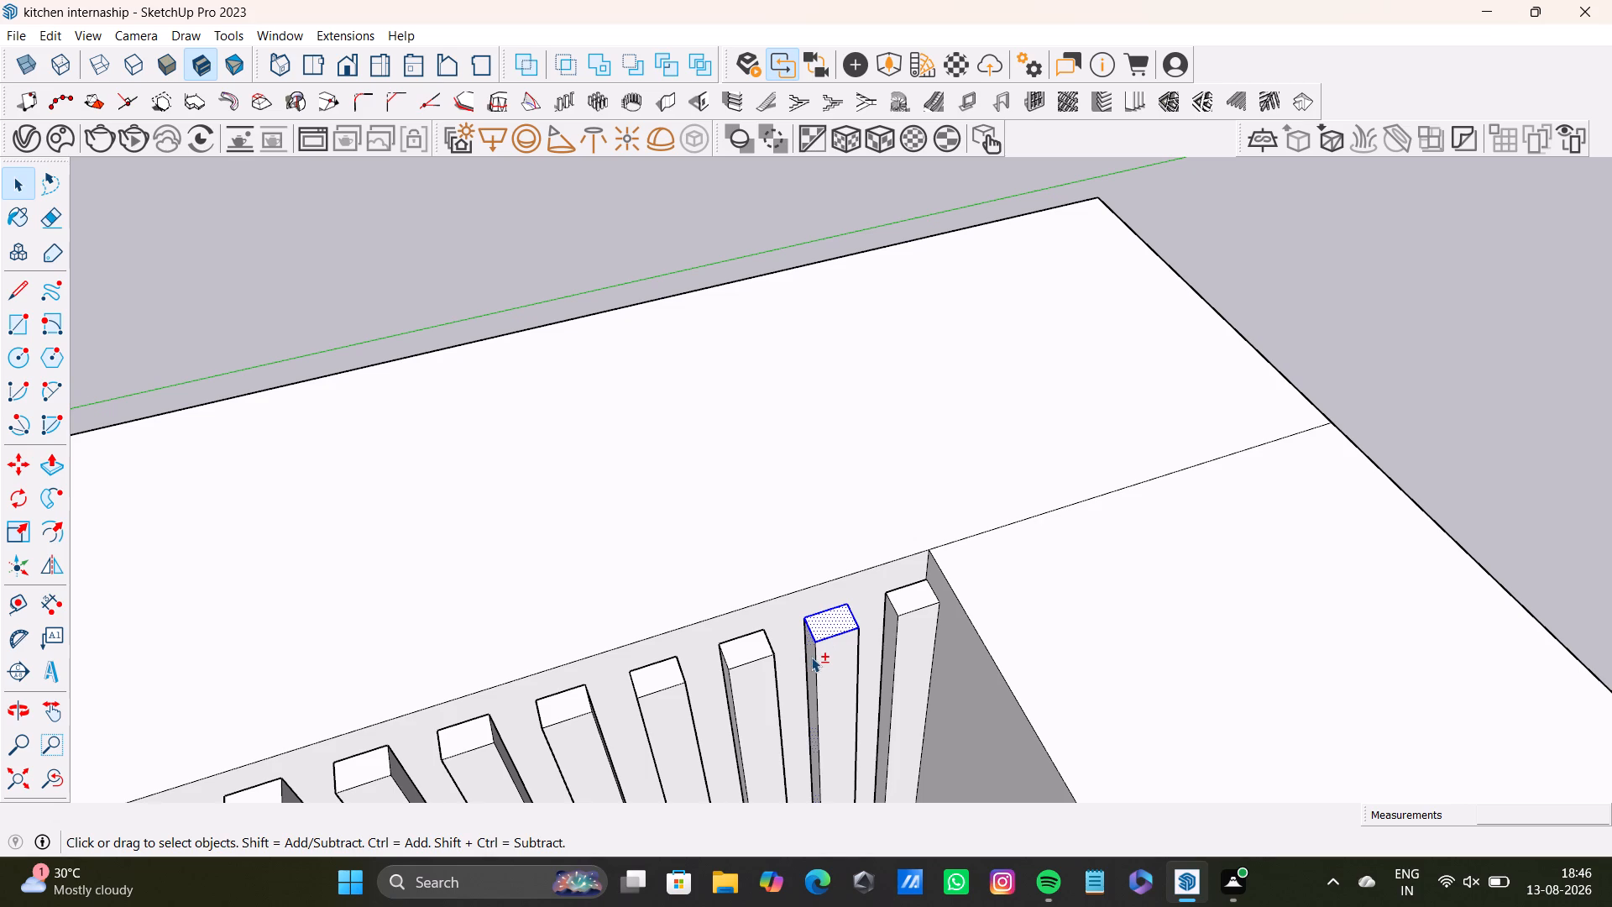
pyautogui.keyDown('shift'); pyautogui.doubleClick(821, 660); pyautogui.keyUp('shift')
pyautogui.moveTo(856, 659); pyautogui.dragTo(640, 620, button='middle')
pyautogui.moveTo(785, 646); pyautogui.dragTo(684, 627, button='middle')
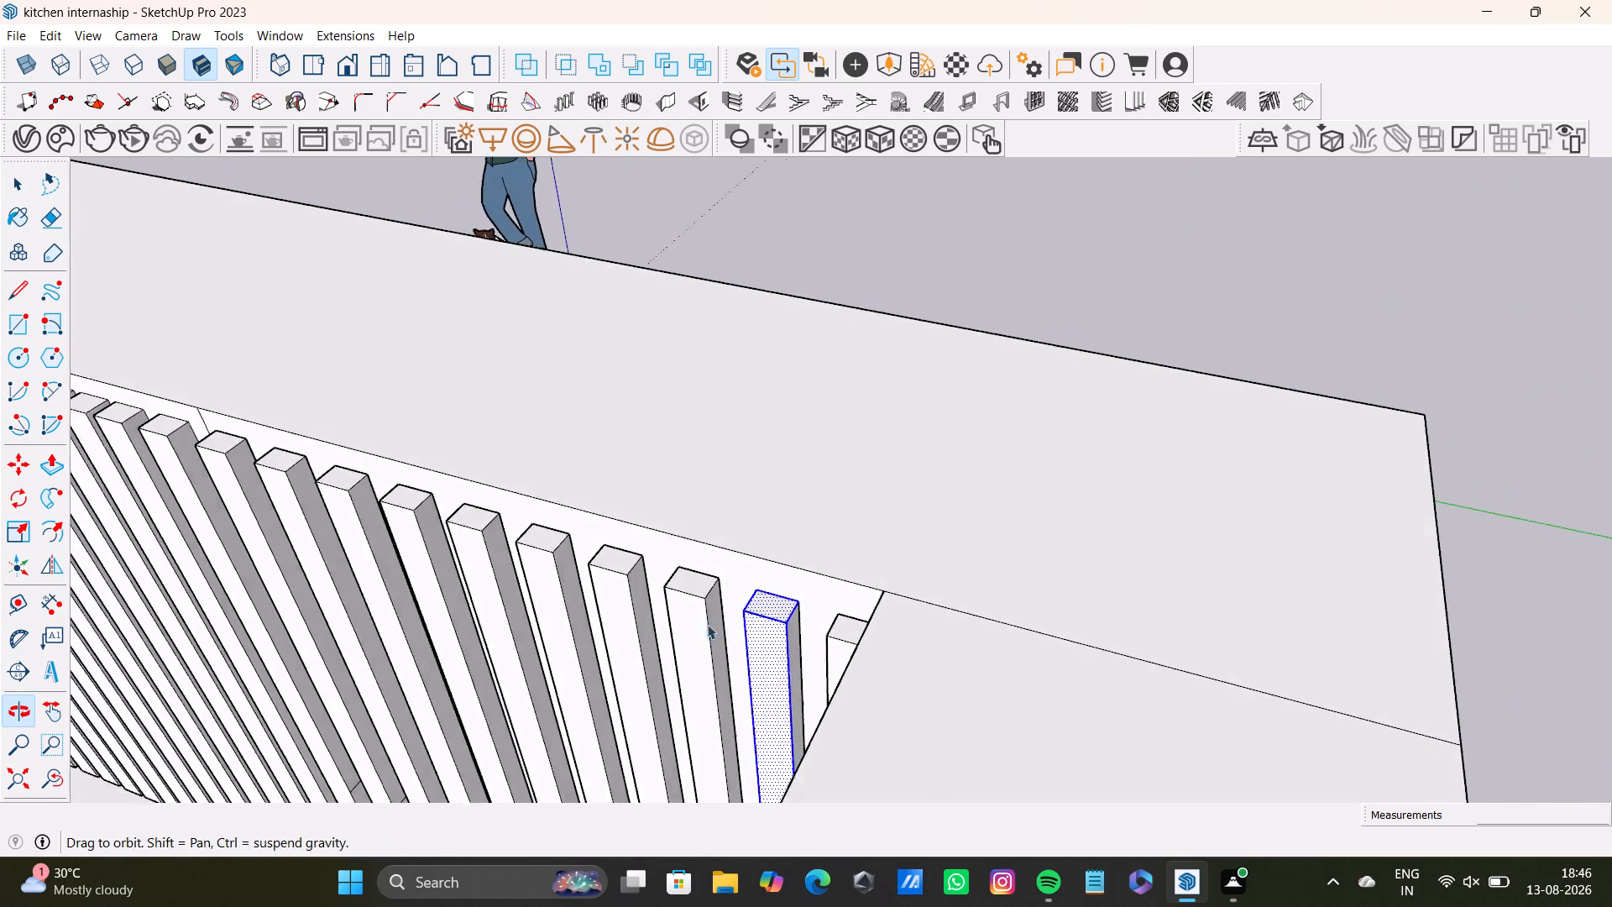
pyautogui.keyDown('shift'); pyautogui.doubleClick(793, 638); pyautogui.keyUp('shift')
pyautogui.moveTo(780, 683); pyautogui.dragTo(987, 615, button='middle')
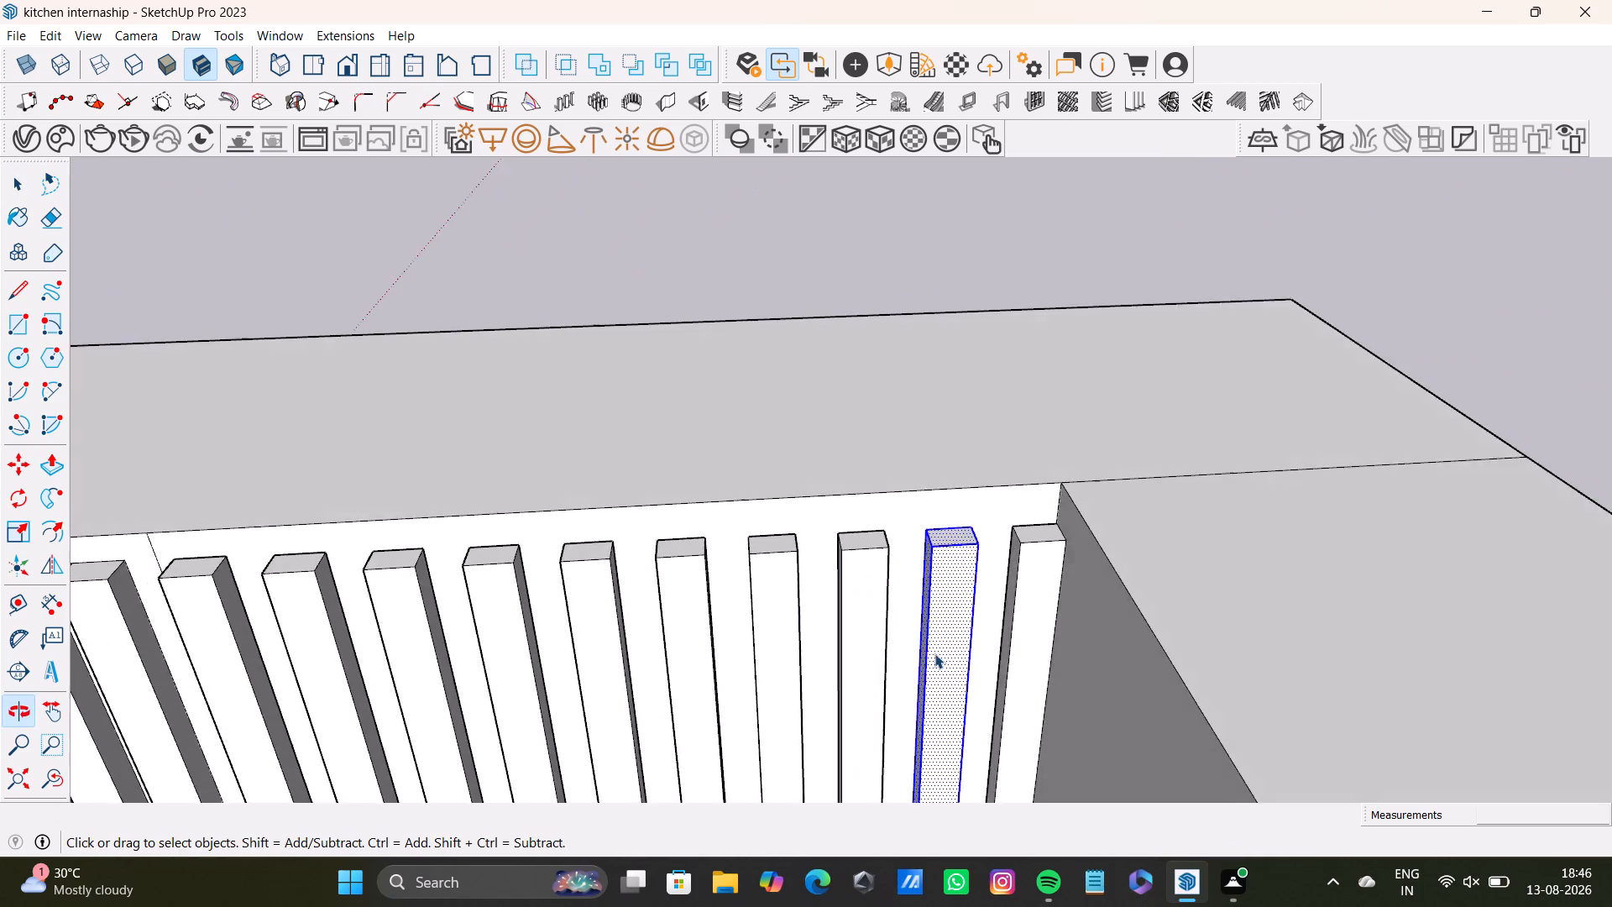
pyautogui.scroll(-11, 934, 653)
pyautogui.moveTo(955, 670); pyautogui.dragTo(1003, 351, button='middle')
pyautogui.moveTo(974, 523); pyautogui.dragTo(1009, 353, button='middle')
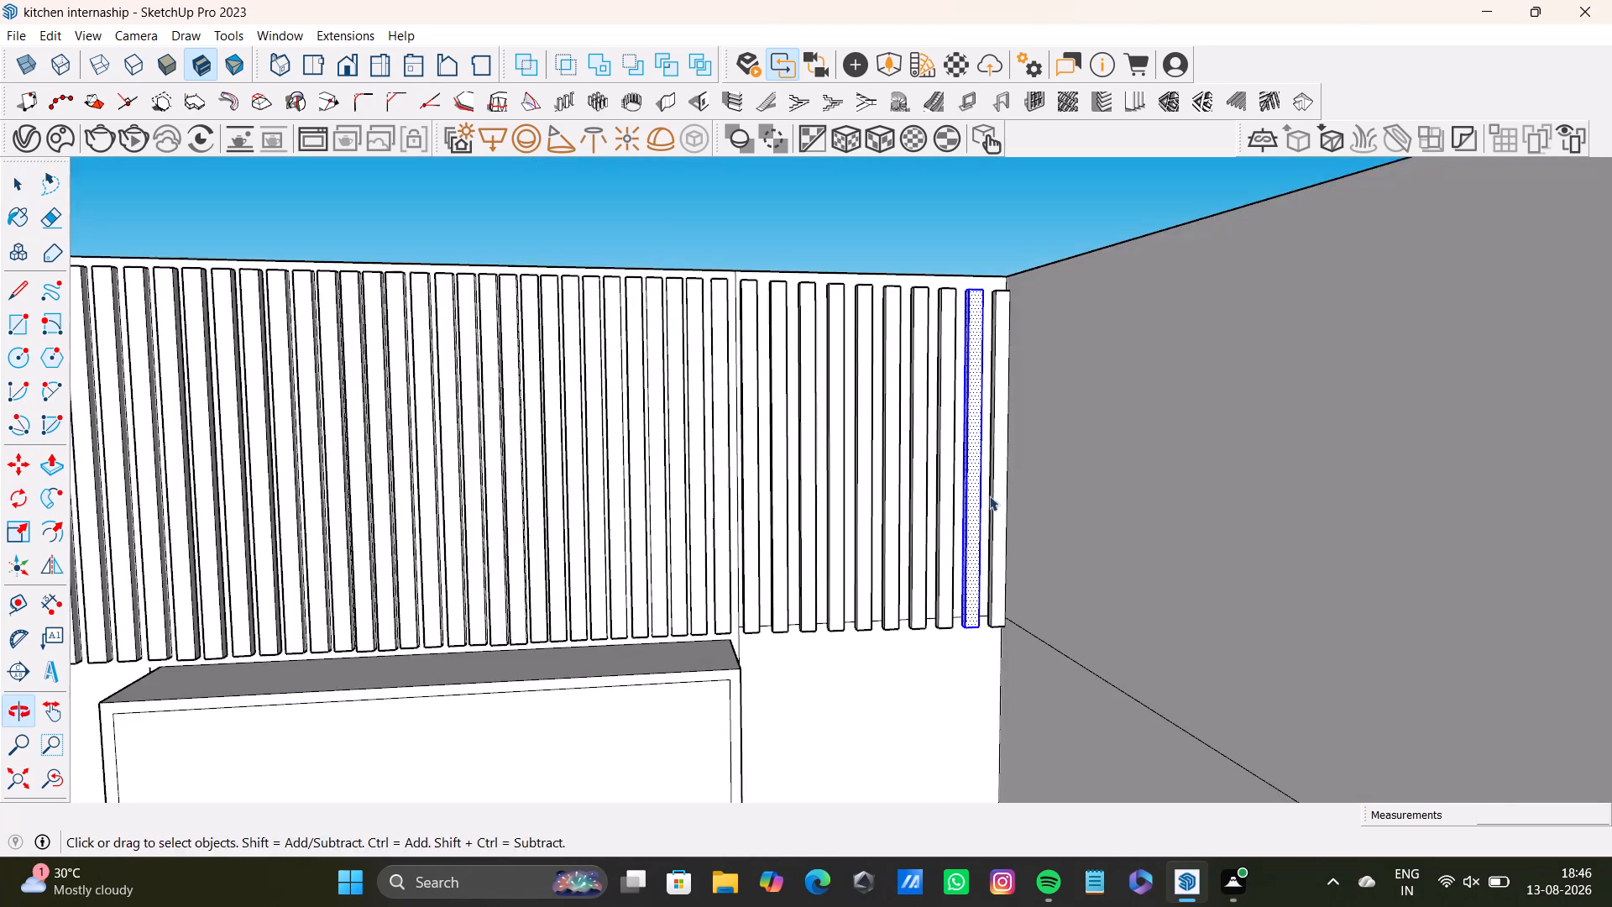
pyautogui.moveTo(968, 566); pyautogui.dragTo(989, 454, button='middle')
pyautogui.scroll(14, 971, 644)
pyautogui.moveTo(971, 616); pyautogui.dragTo(977, 596, button='middle')
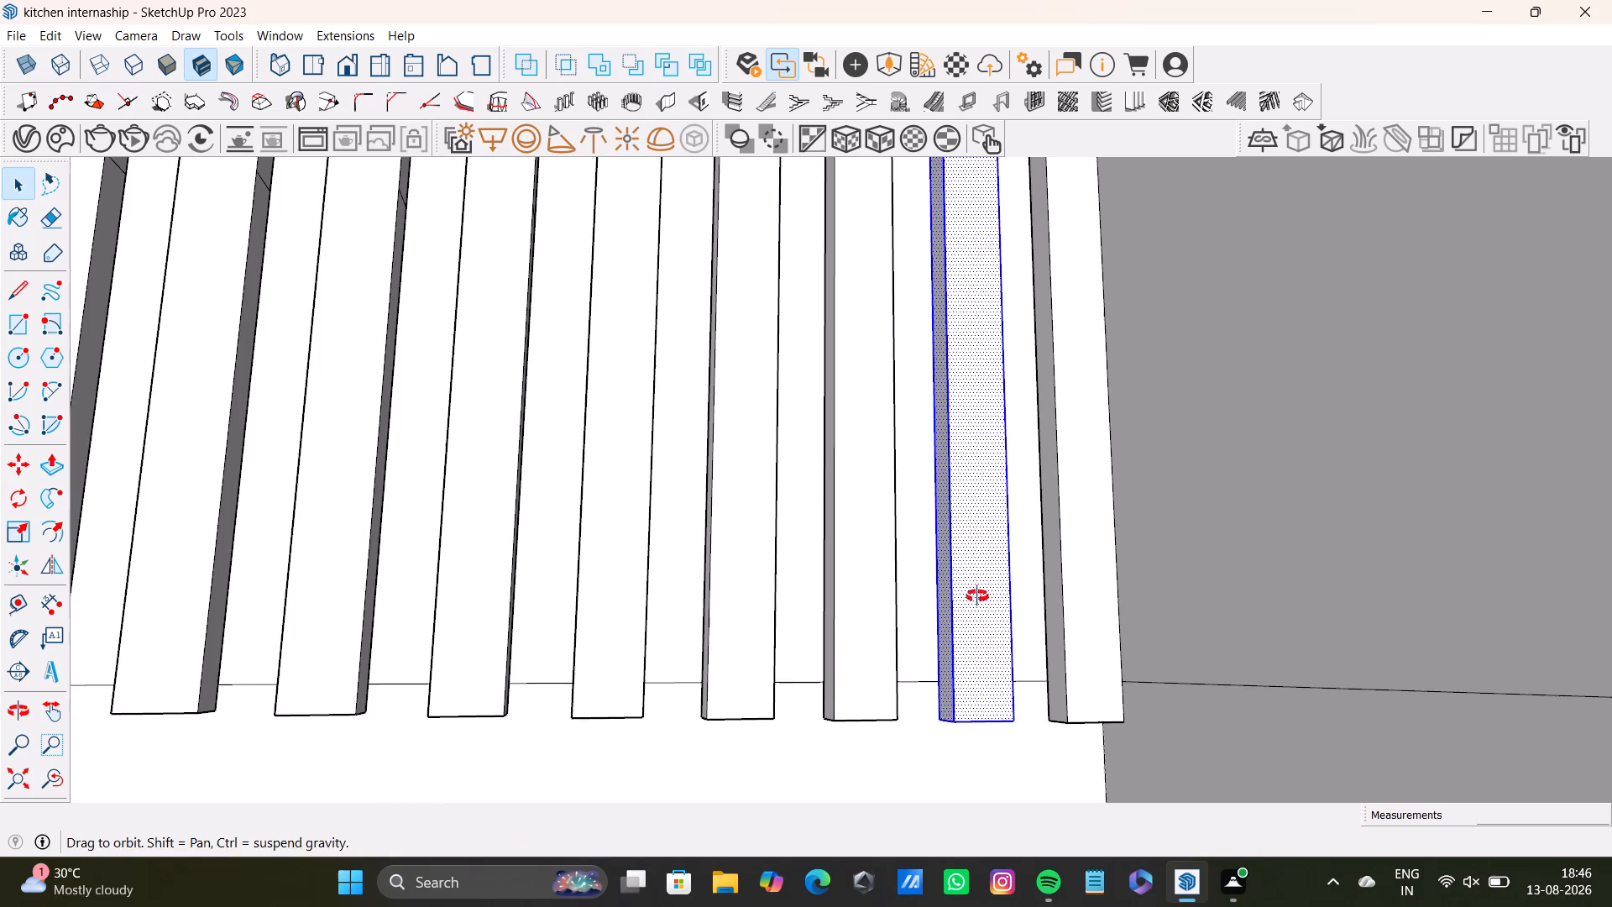
pyautogui.moveTo(977, 596); pyautogui.dragTo(993, 401, button='middle')
pyautogui.keyDown('shift'); pyautogui.doubleClick(978, 738); pyautogui.keyUp('shift')
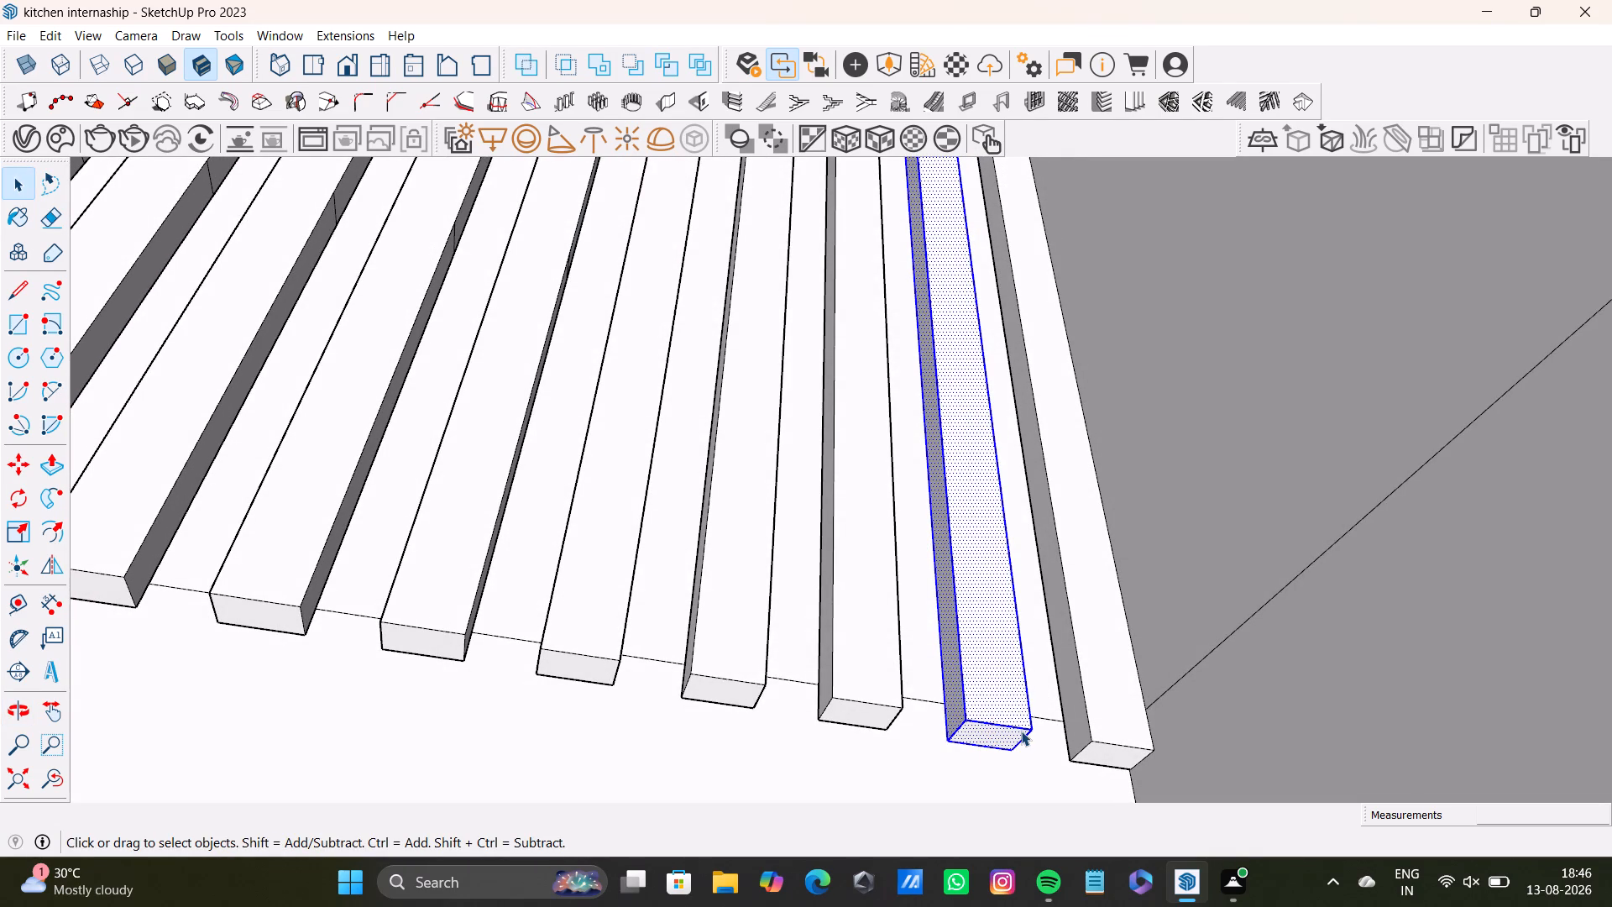
pyautogui.press('m')
pyautogui.click(1037, 729)
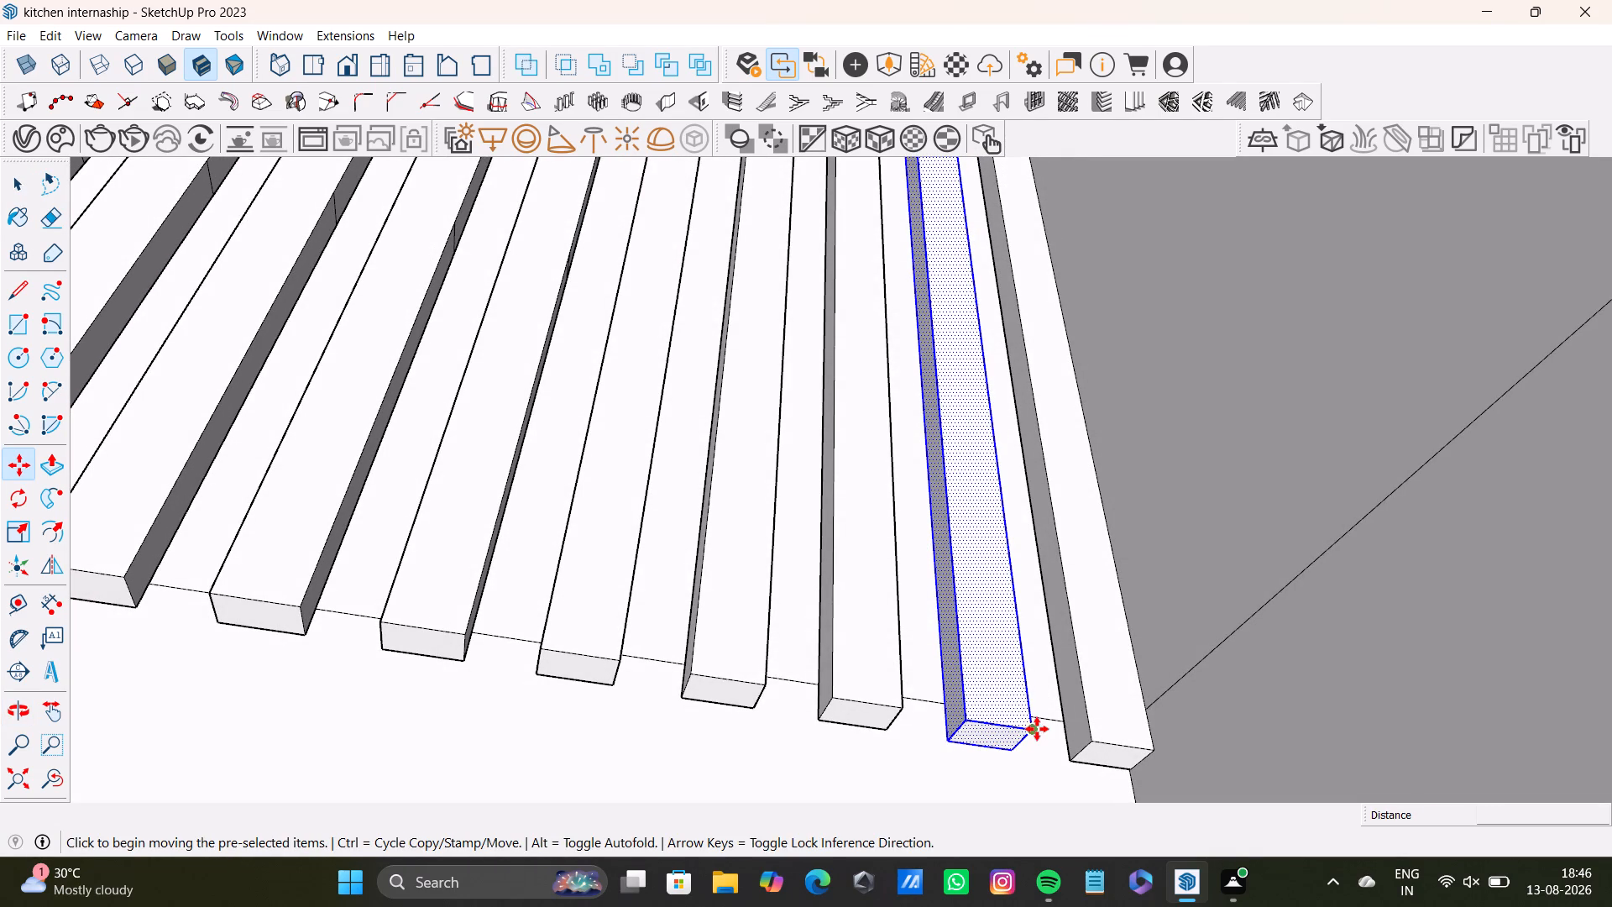
pyautogui.scroll(-6, 1194, 520)
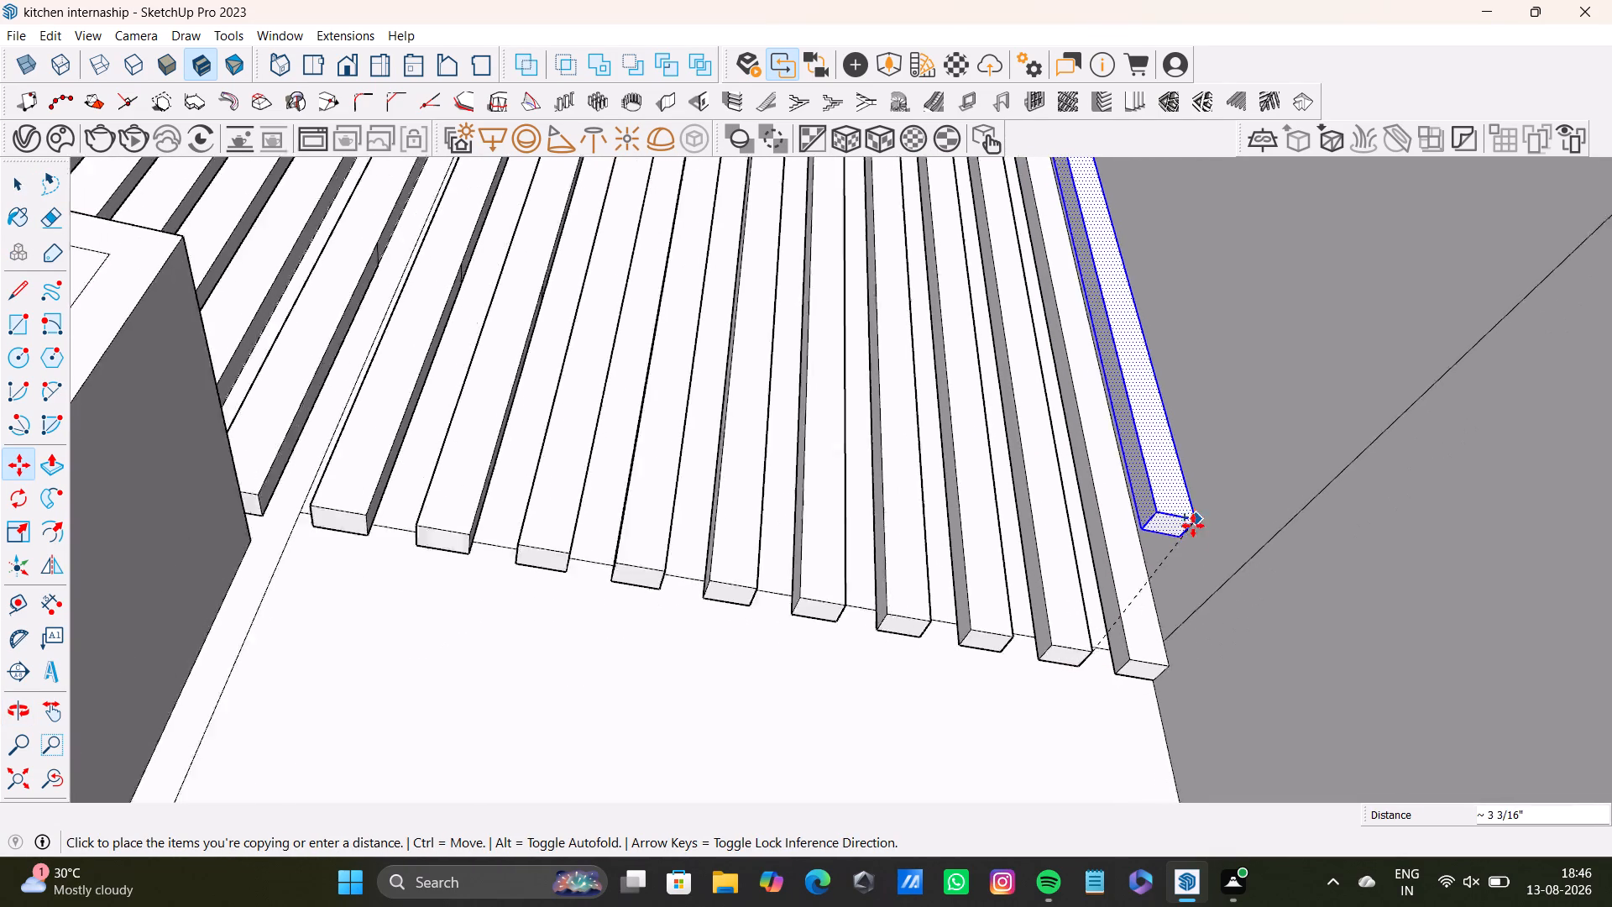
pyautogui.scroll(-1, 1193, 526)
pyautogui.moveTo(1189, 550); pyautogui.dragTo(1193, 906, button='middle')
pyautogui.scroll(-18, 1192, 660)
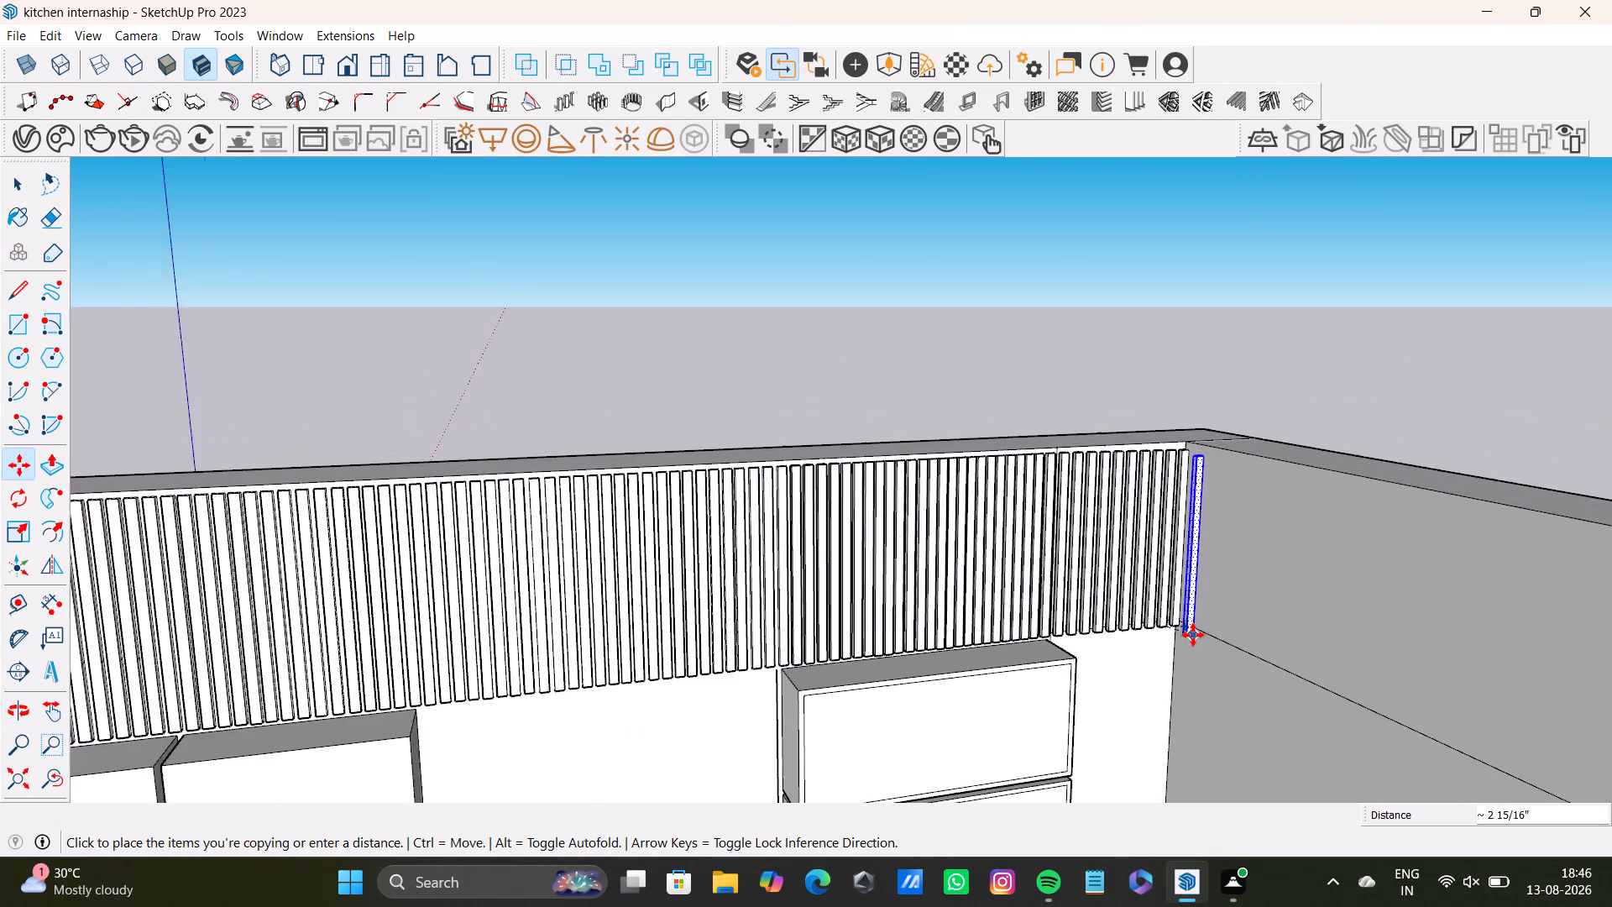
pyautogui.scroll(1, 1275, 627)
pyautogui.moveTo(1275, 627); pyautogui.dragTo(1404, 829, button='middle')
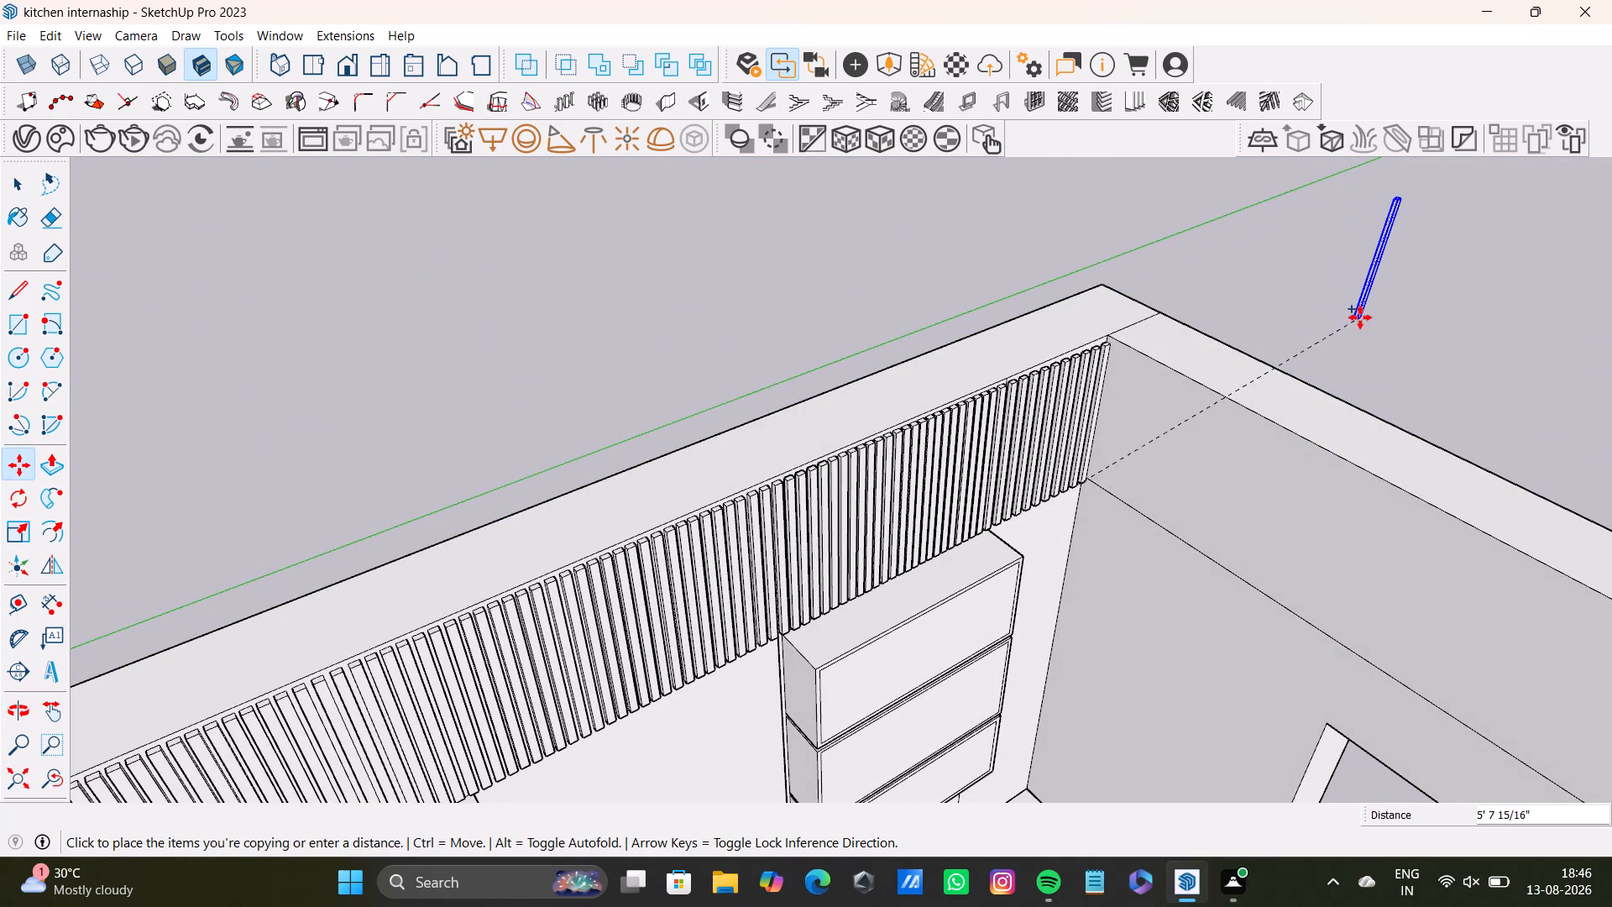
pyautogui.click(1360, 317)
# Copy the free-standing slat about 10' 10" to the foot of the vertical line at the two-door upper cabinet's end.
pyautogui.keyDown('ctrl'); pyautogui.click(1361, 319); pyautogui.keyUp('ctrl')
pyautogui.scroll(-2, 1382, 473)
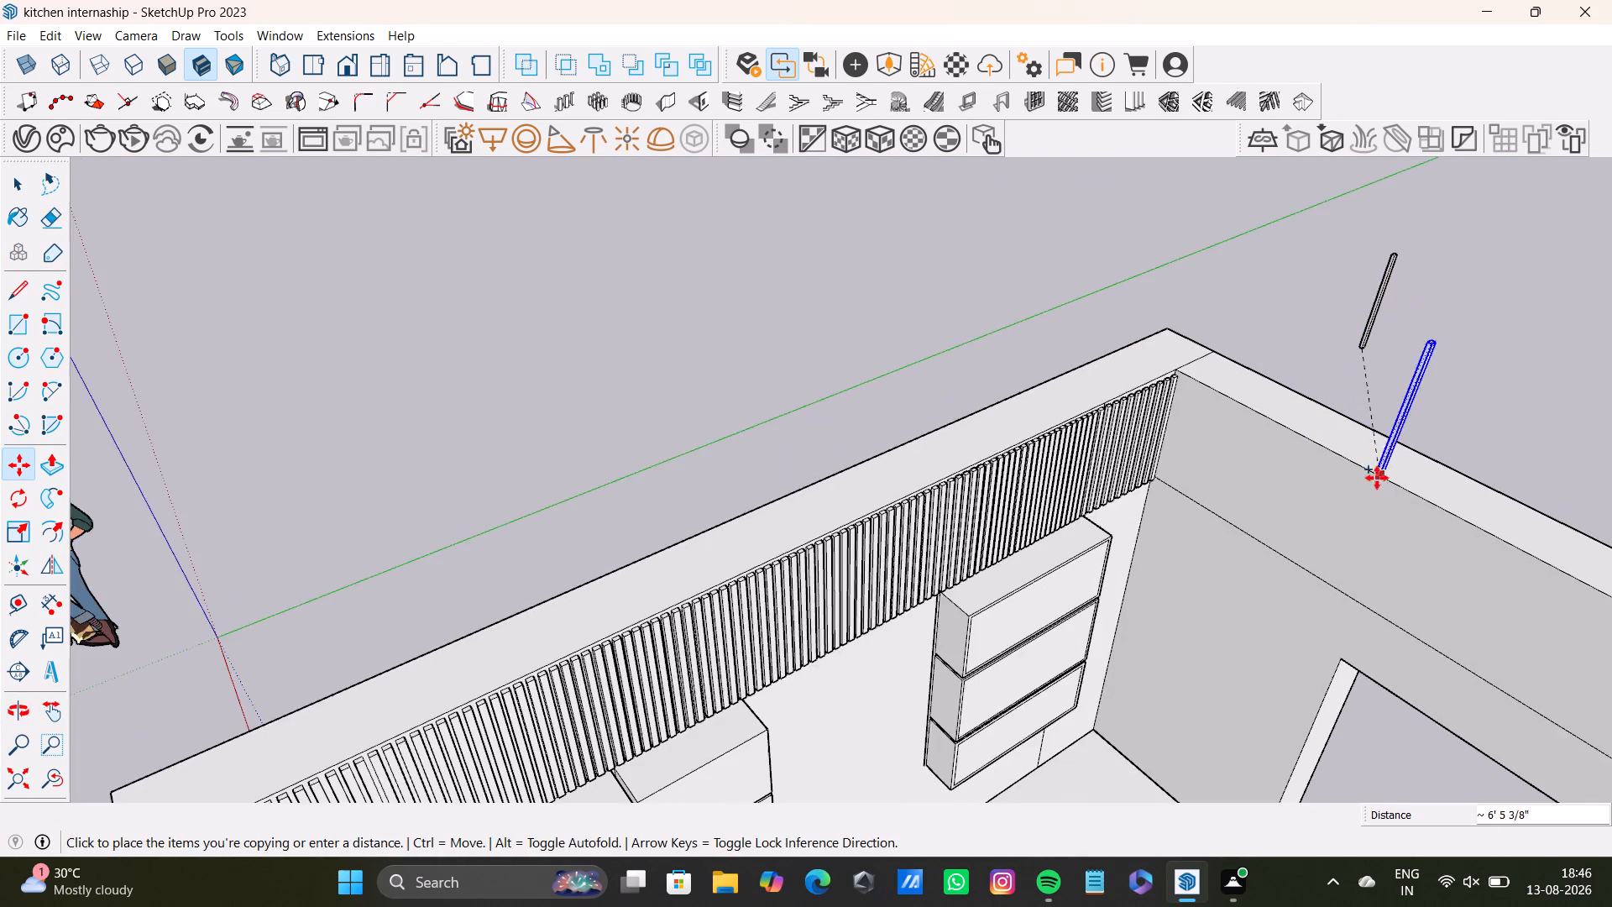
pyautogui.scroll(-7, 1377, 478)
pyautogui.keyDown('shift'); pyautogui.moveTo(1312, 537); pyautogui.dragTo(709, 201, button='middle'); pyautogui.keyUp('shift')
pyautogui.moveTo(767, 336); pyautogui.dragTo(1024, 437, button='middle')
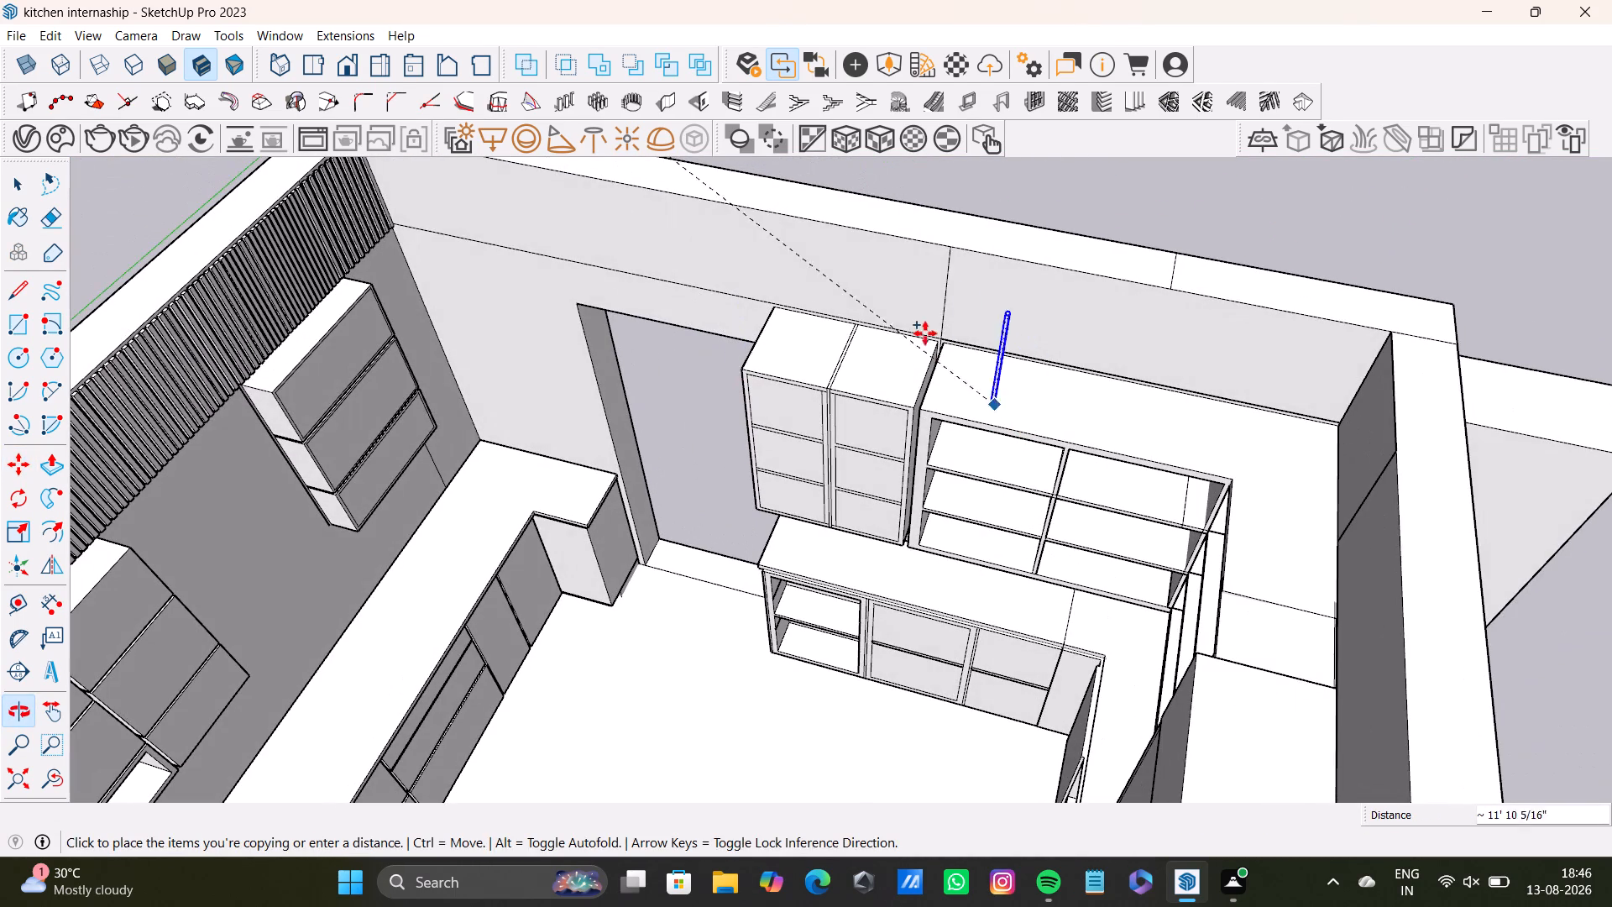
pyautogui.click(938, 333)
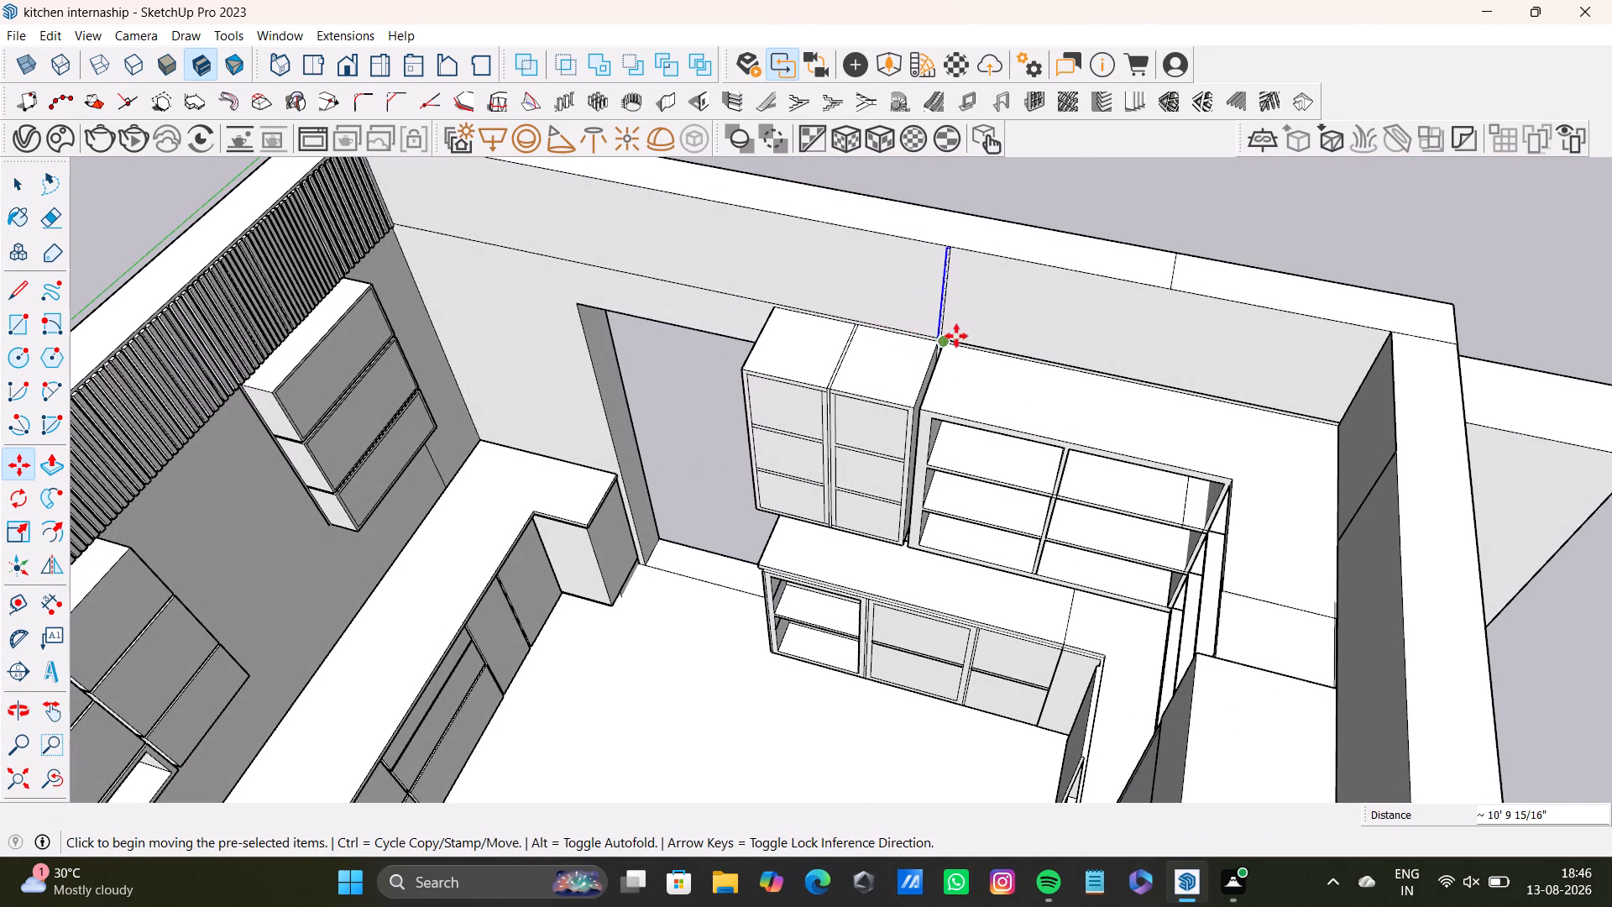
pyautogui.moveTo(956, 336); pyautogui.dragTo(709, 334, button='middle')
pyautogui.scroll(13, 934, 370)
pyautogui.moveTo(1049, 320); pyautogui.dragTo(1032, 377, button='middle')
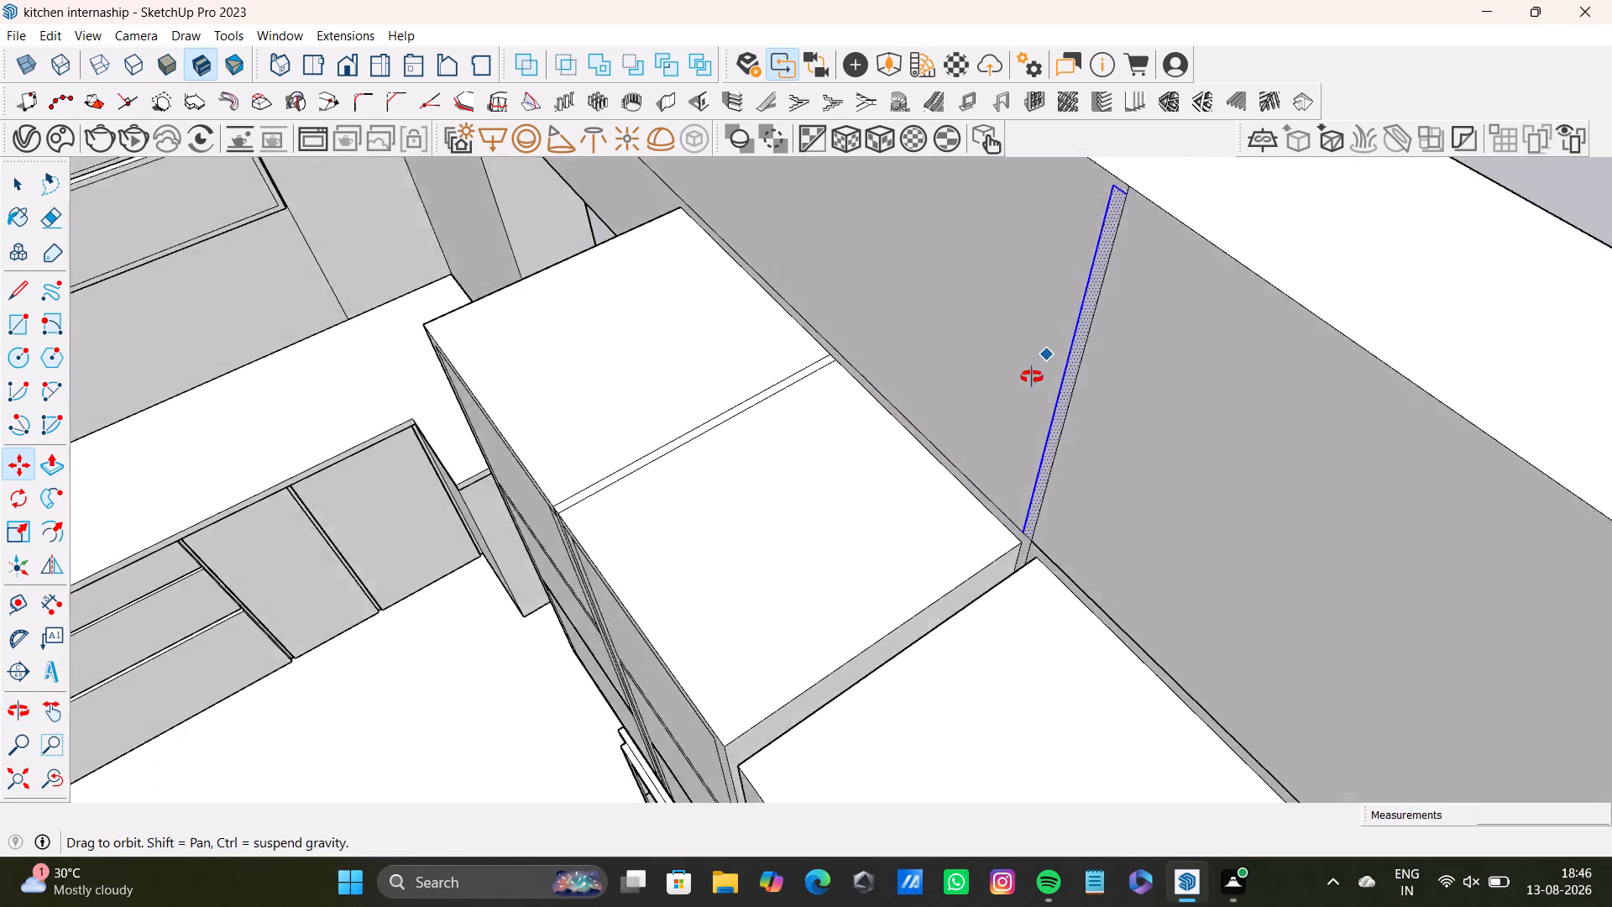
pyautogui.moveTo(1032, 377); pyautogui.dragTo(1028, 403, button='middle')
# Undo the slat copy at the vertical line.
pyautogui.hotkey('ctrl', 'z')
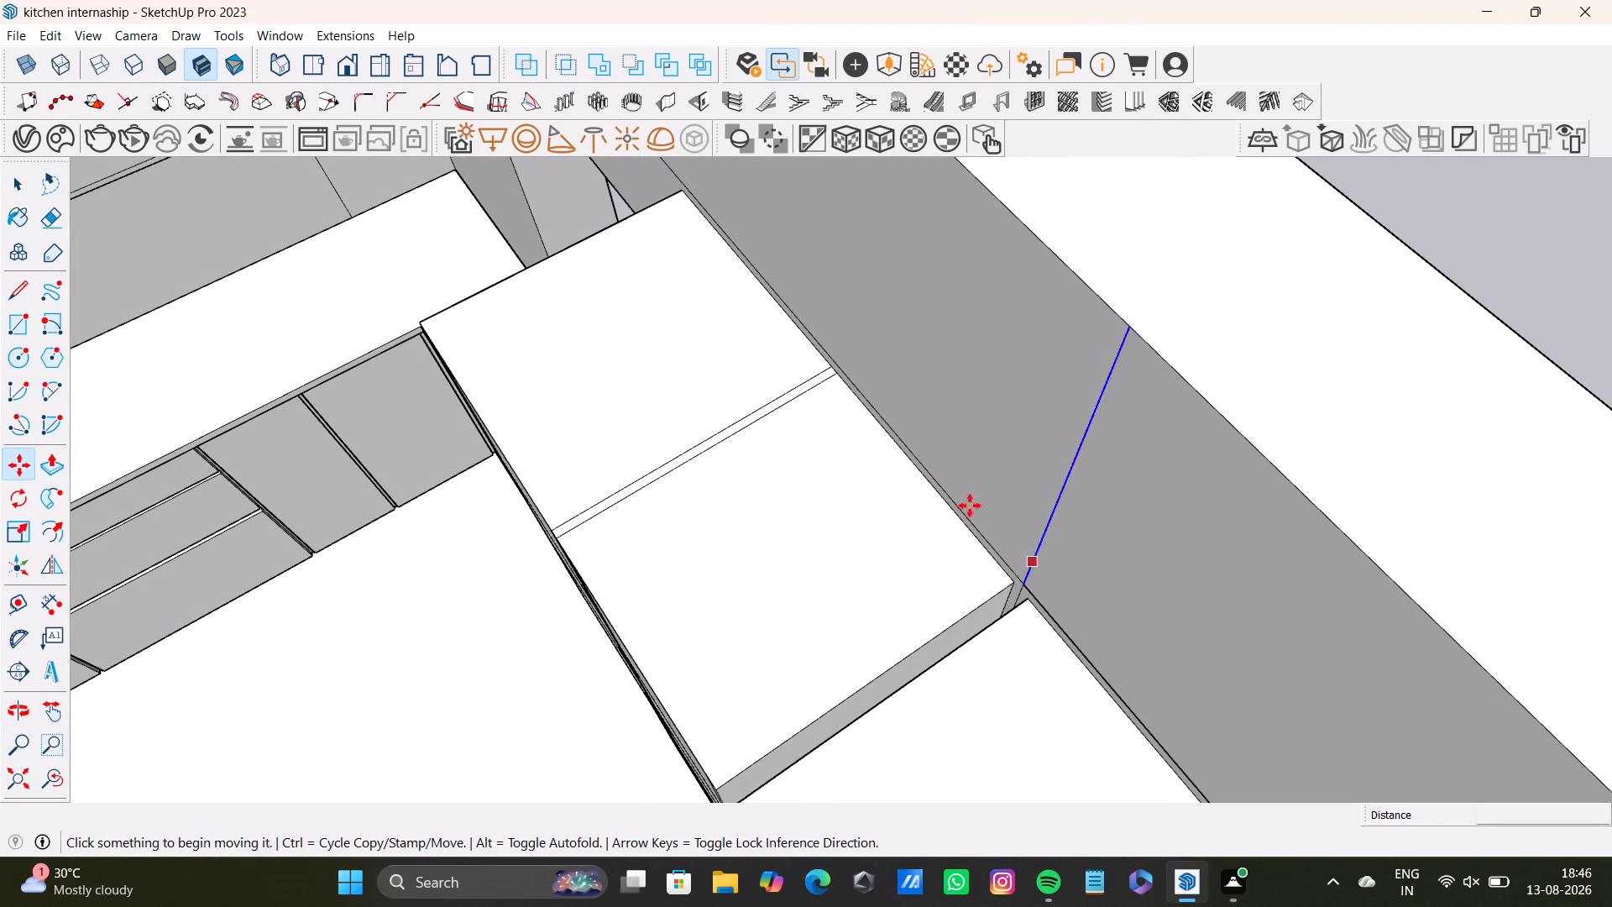
# Copy the whole free-standing slat about 10' 8" to the top of the two-door upper cabinet, near the vertical wall line.
pyautogui.keyDown('shift'); pyautogui.moveTo(917, 361); pyautogui.dragTo(1003, 787, button='middle'); pyautogui.keyUp('shift')
pyautogui.press('space')
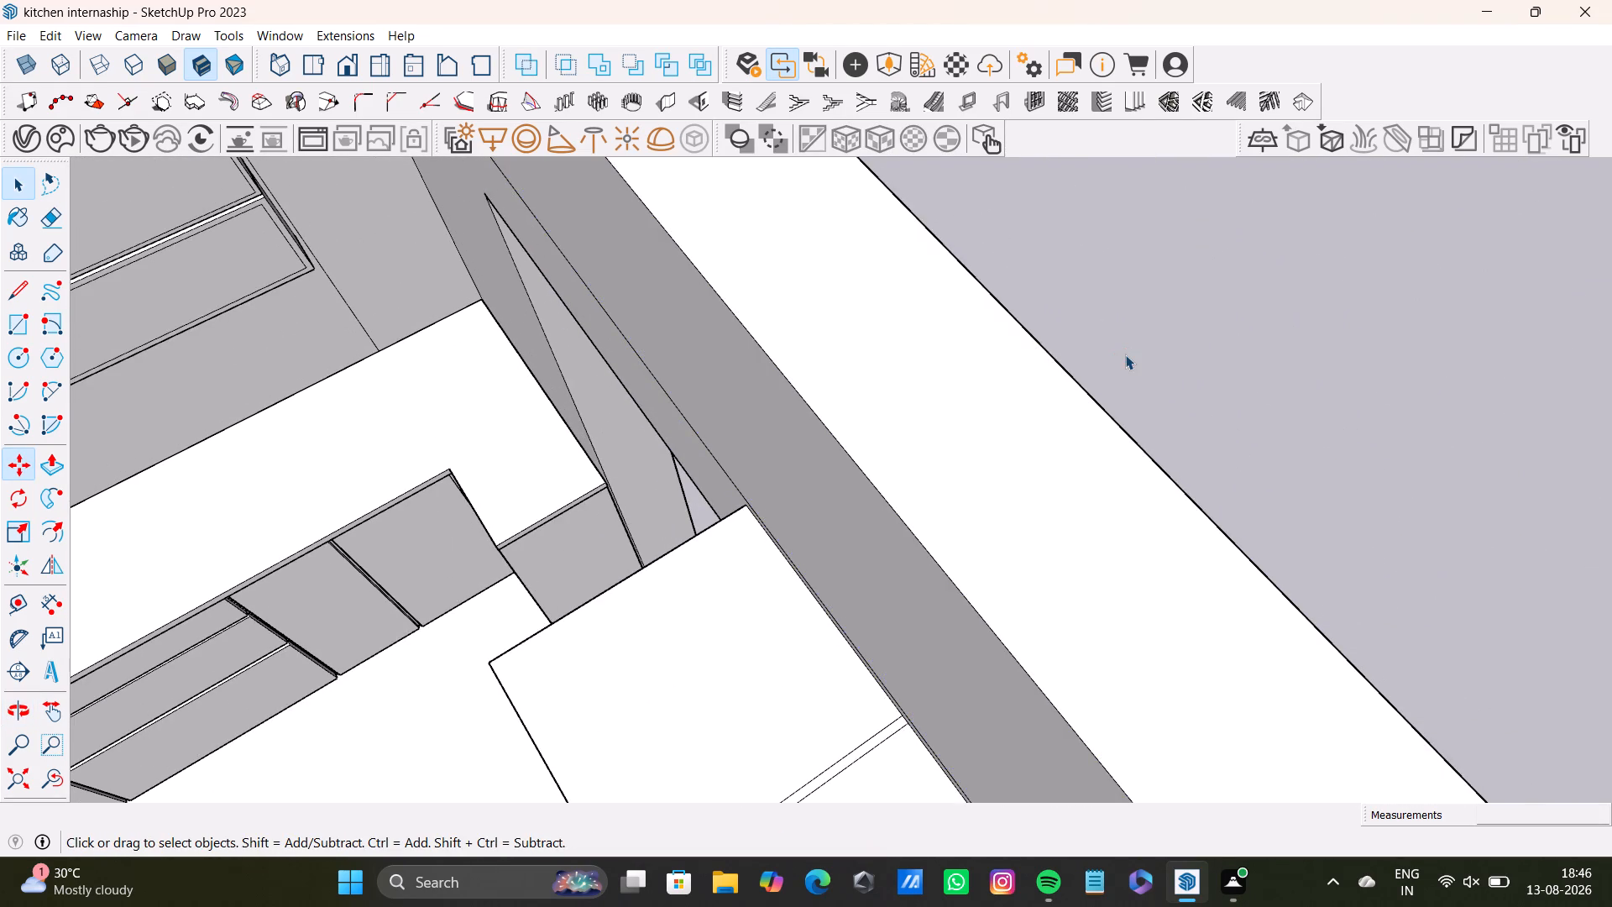
pyautogui.scroll(-8, 1125, 354)
pyautogui.keyDown('shift'); pyautogui.moveTo(1108, 304); pyautogui.dragTo(976, 700, button='middle'); pyautogui.keyUp('shift')
pyautogui.moveTo(861, 193); pyautogui.dragTo(861, 192)
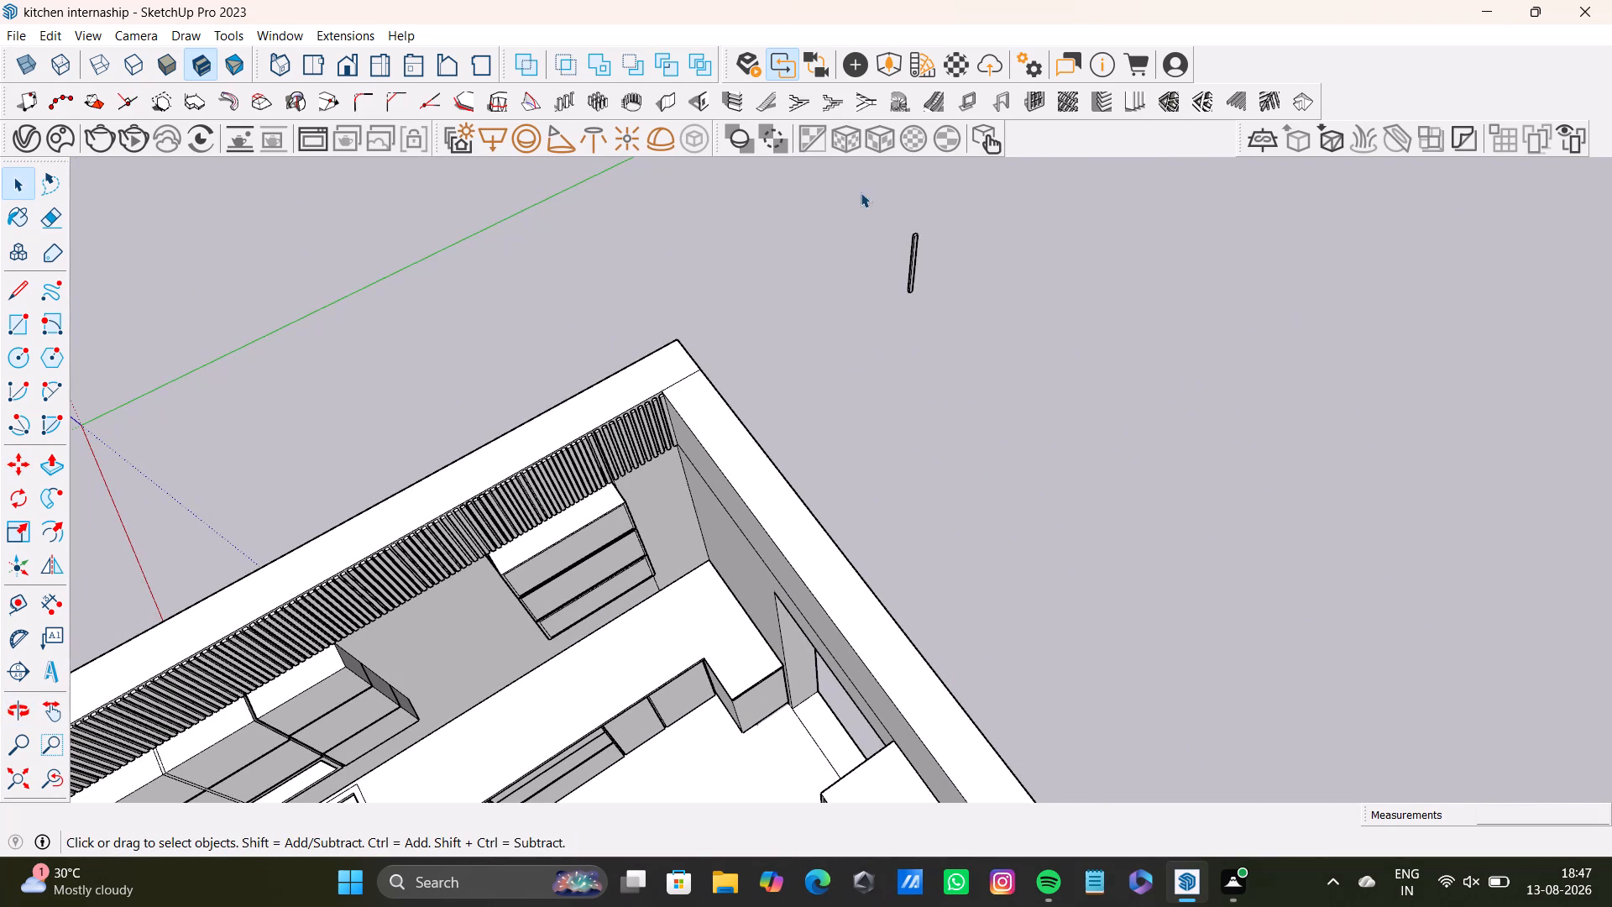
pyautogui.moveTo(861, 192); pyautogui.dragTo(1007, 391)
pyautogui.press('m')
pyautogui.scroll(5, 907, 301)
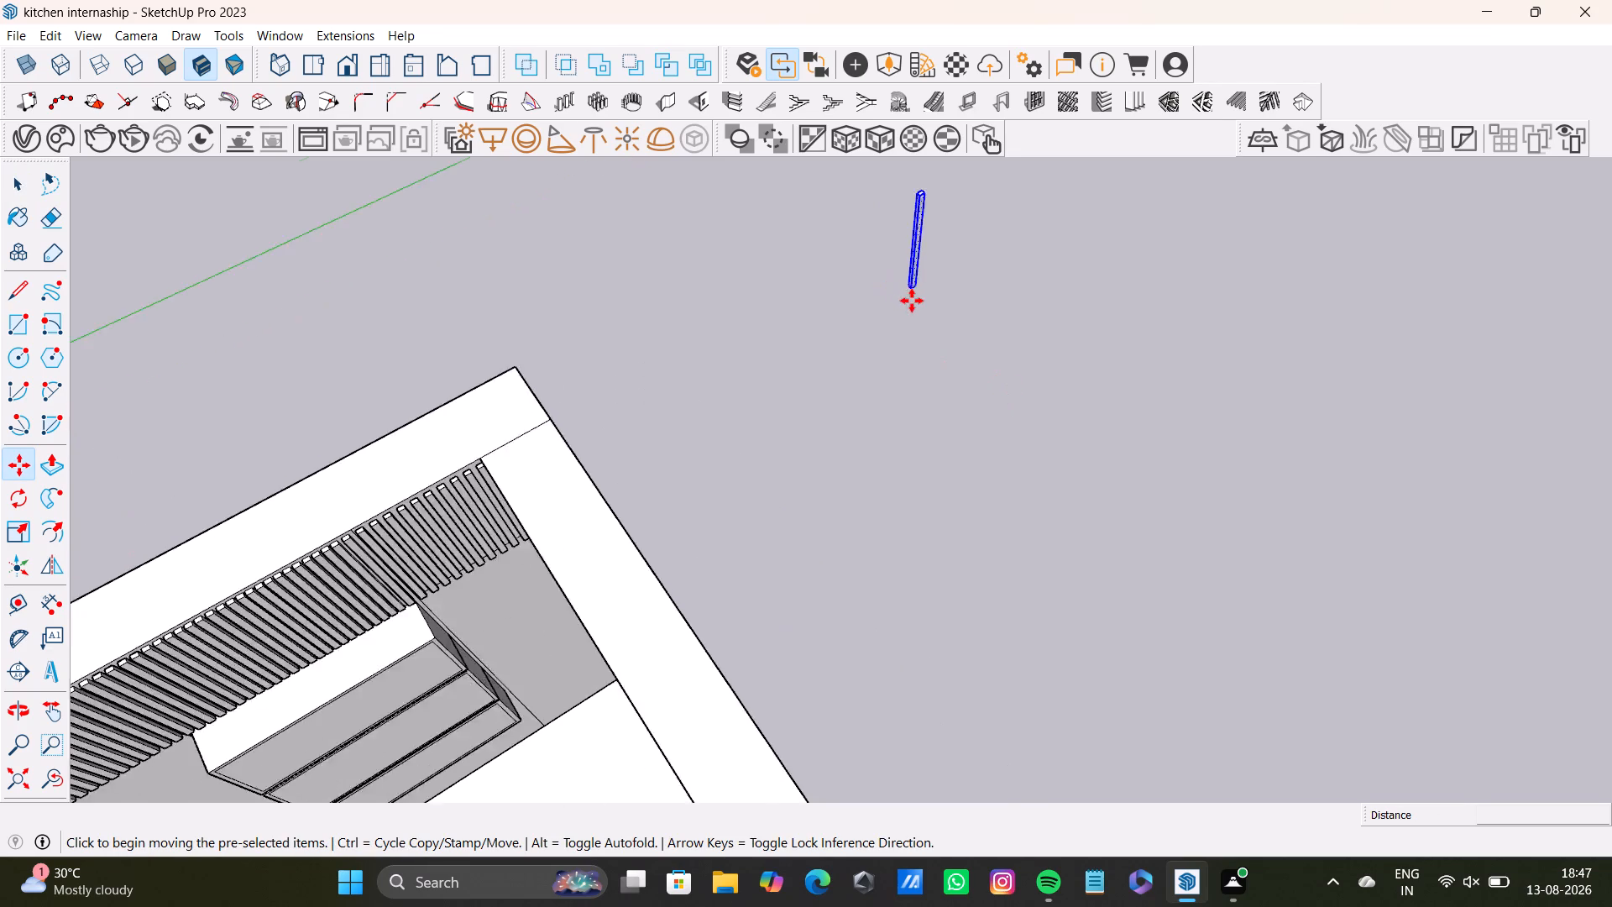
pyautogui.scroll(6, 912, 301)
pyautogui.click(906, 255)
pyautogui.scroll(-11, 720, 447)
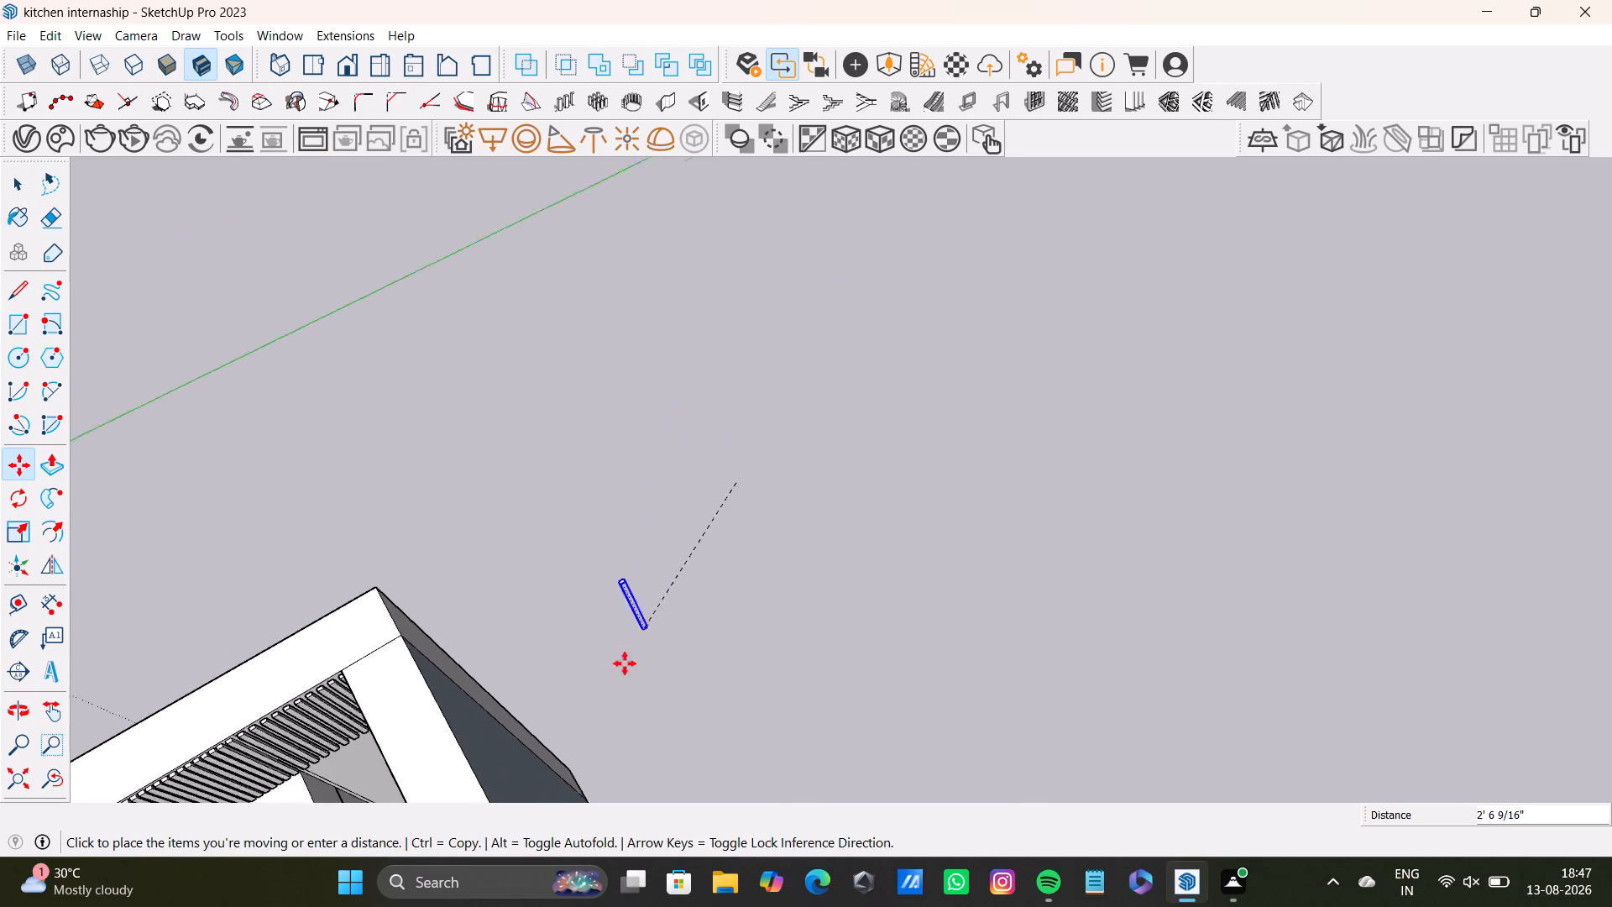
pyautogui.moveTo(442, 814); pyautogui.dragTo(797, 527, button='middle')
pyautogui.moveTo(542, 668); pyautogui.dragTo(722, 559, button='middle')
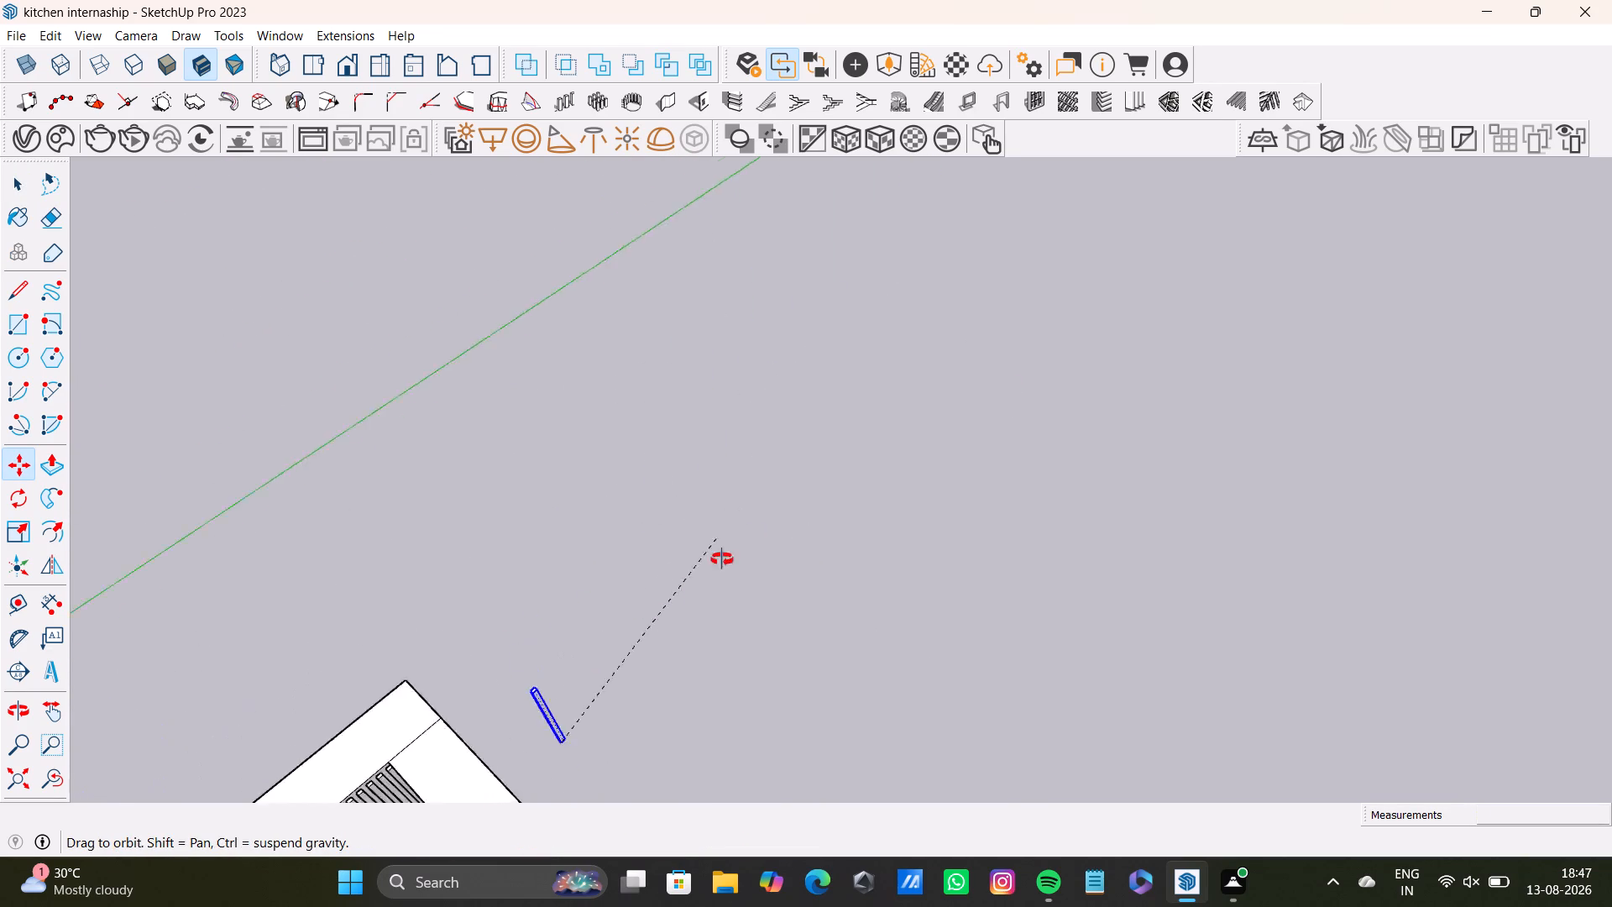
pyautogui.moveTo(722, 559); pyautogui.dragTo(854, 445, button='middle')
pyautogui.scroll(-10, 834, 611)
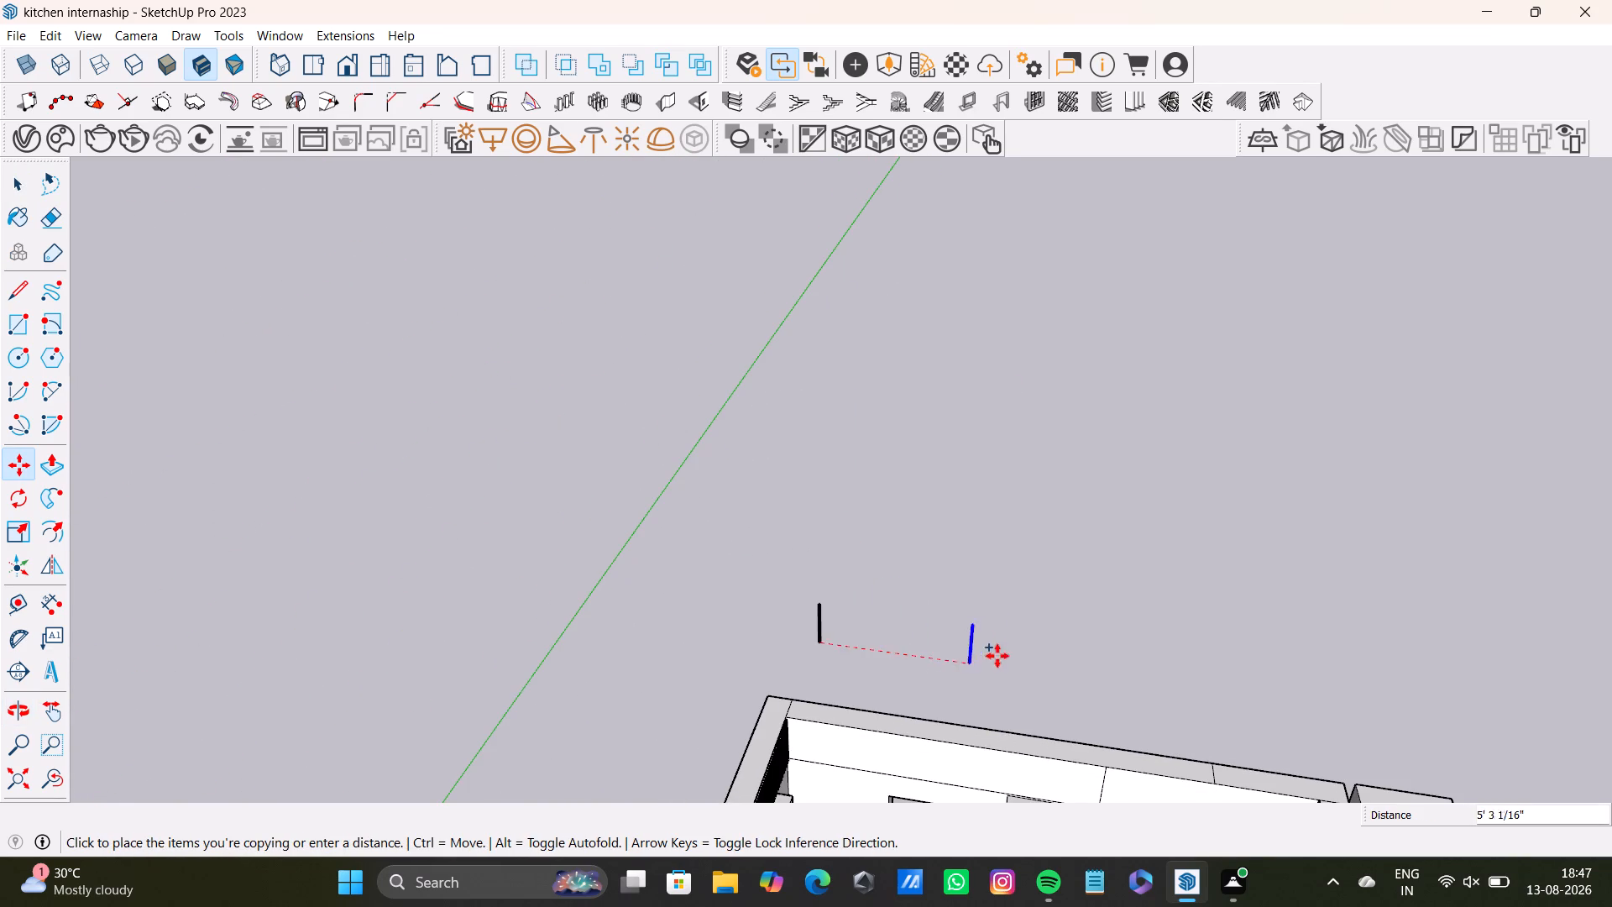
pyautogui.scroll(-4, 999, 655)
pyautogui.keyDown('shift'); pyautogui.moveTo(1081, 725); pyautogui.dragTo(929, 491, button='middle'); pyautogui.keyUp('shift')
pyautogui.scroll(12, 904, 522)
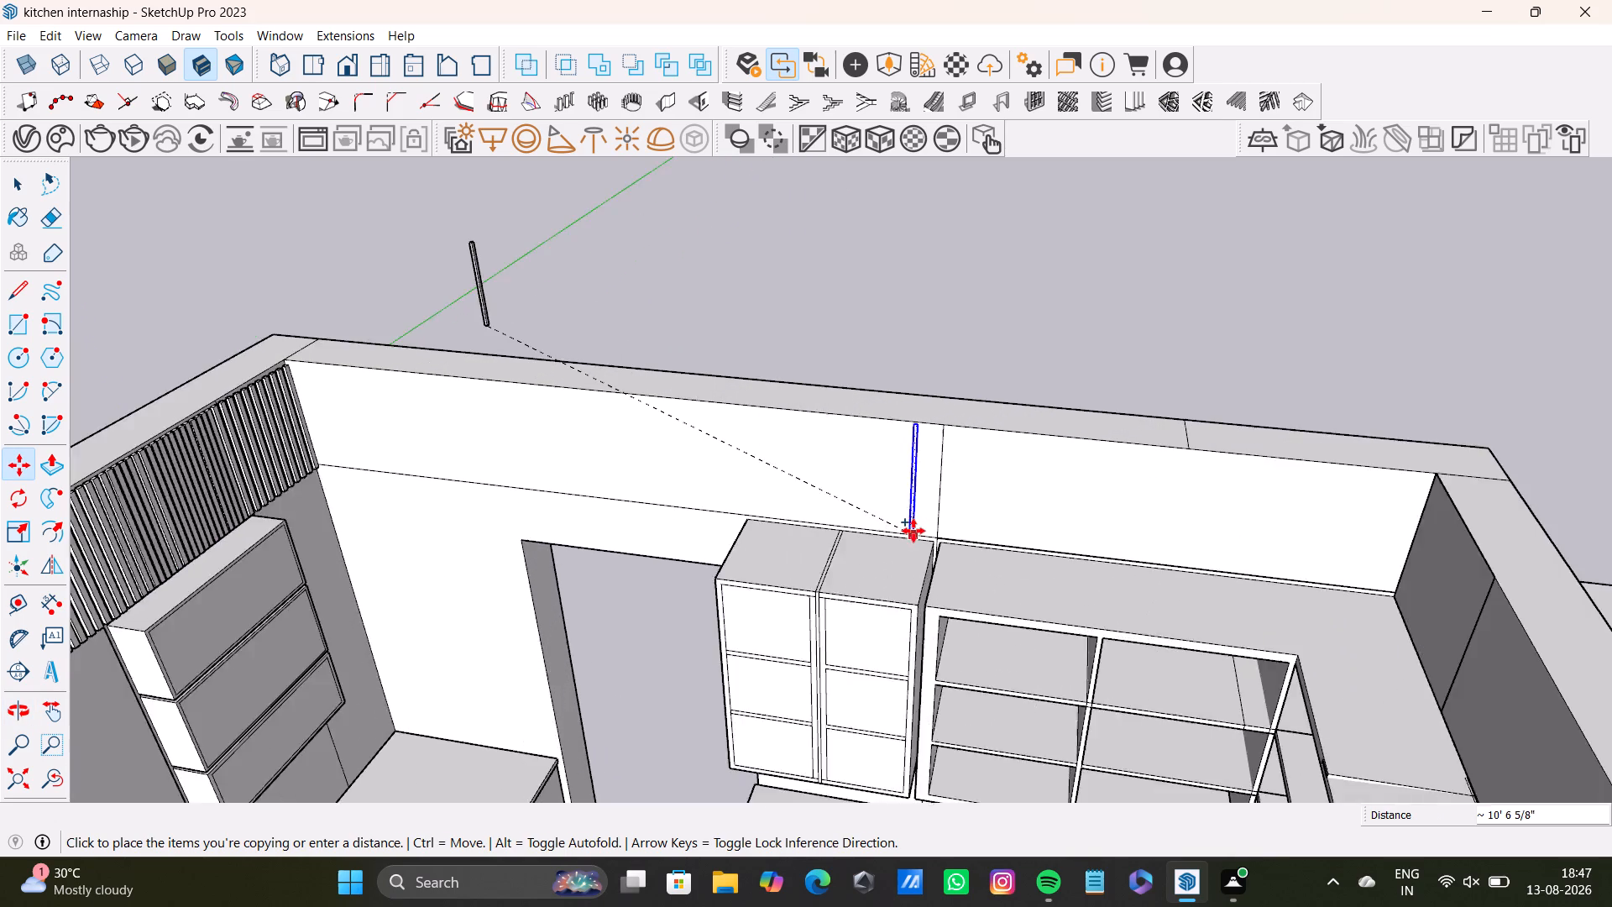
pyautogui.scroll(6, 913, 531)
pyautogui.moveTo(934, 543); pyautogui.dragTo(765, 548, button='middle')
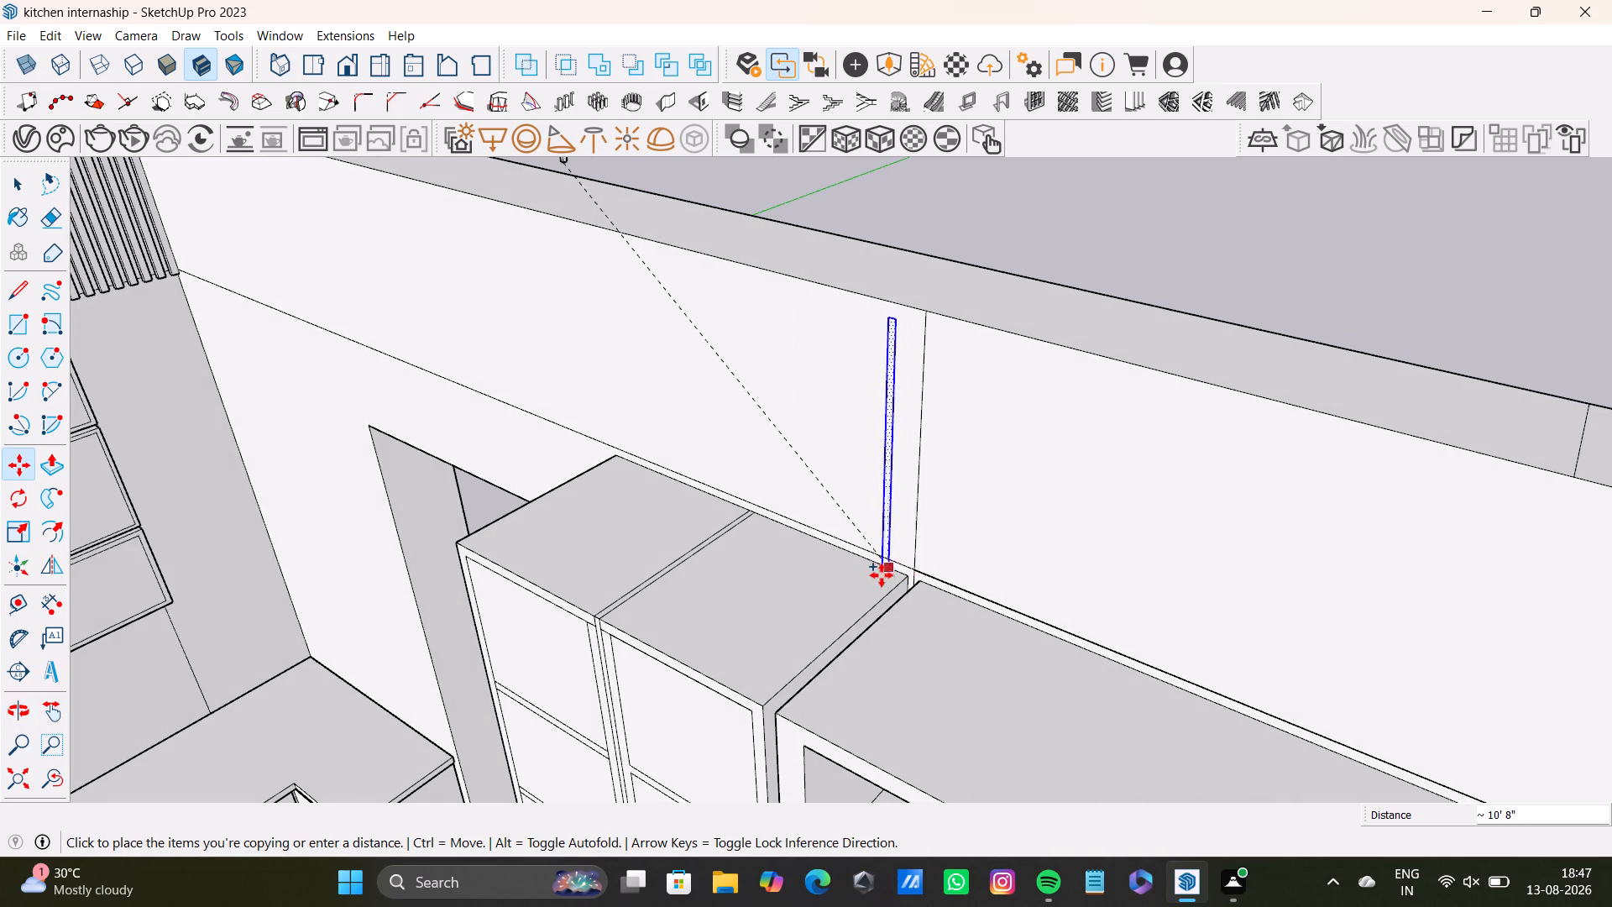
pyautogui.click(871, 585)
# Reposition the copied slat along the top end edge of the two-door upper cabinet, near the vertical wall line.
pyautogui.moveTo(928, 608); pyautogui.dragTo(830, 592, button='middle')
pyautogui.scroll(5, 826, 579)
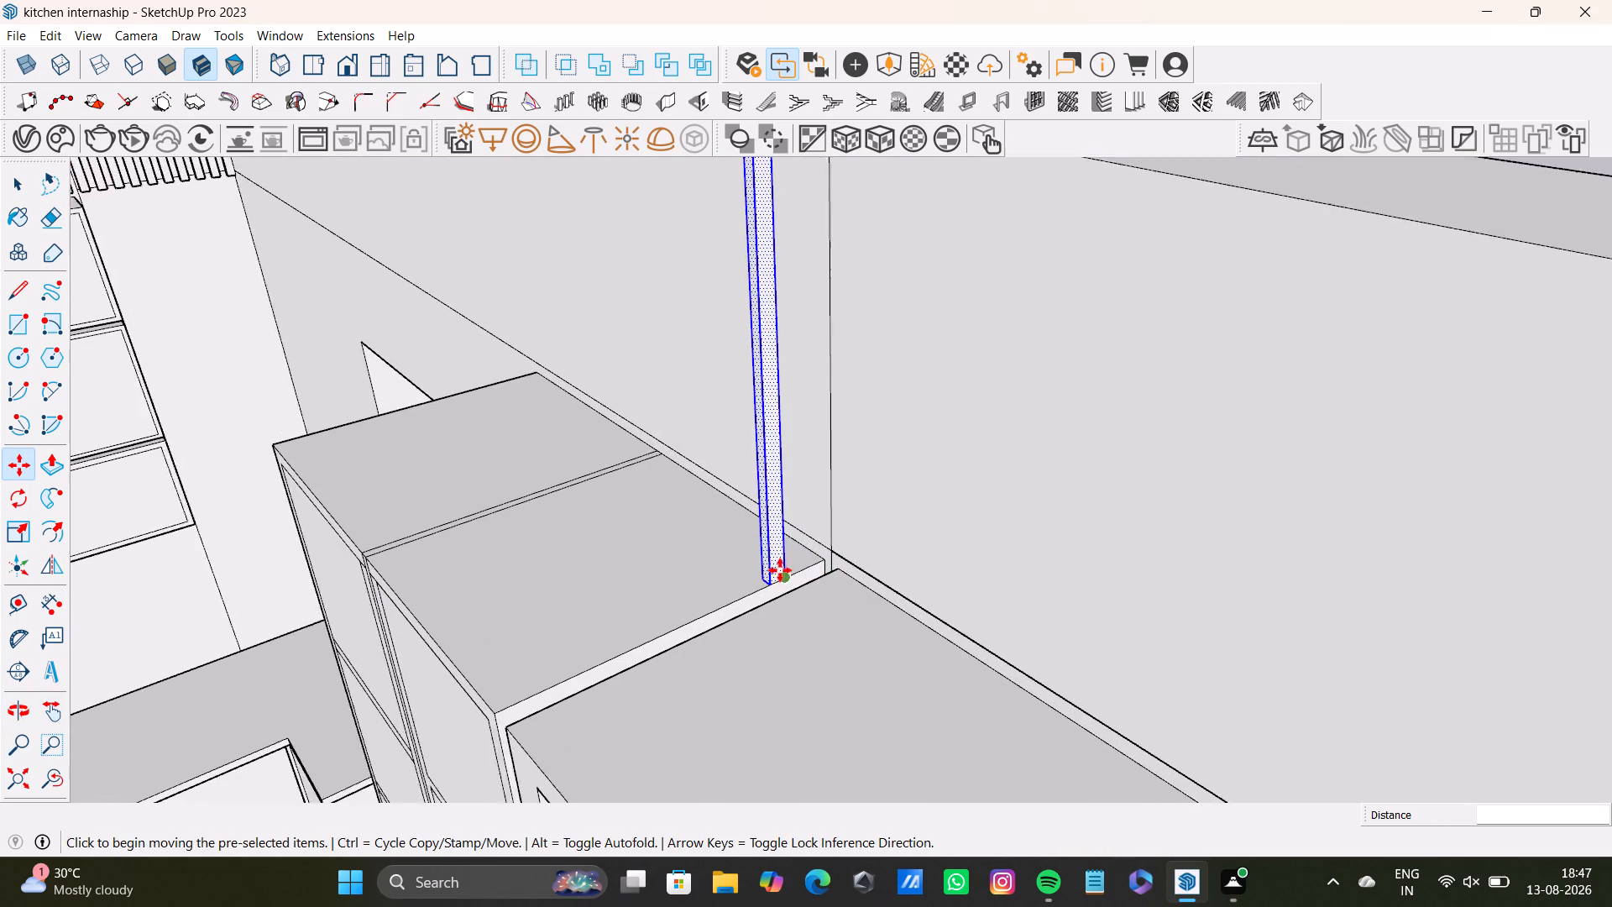
pyautogui.click(782, 581)
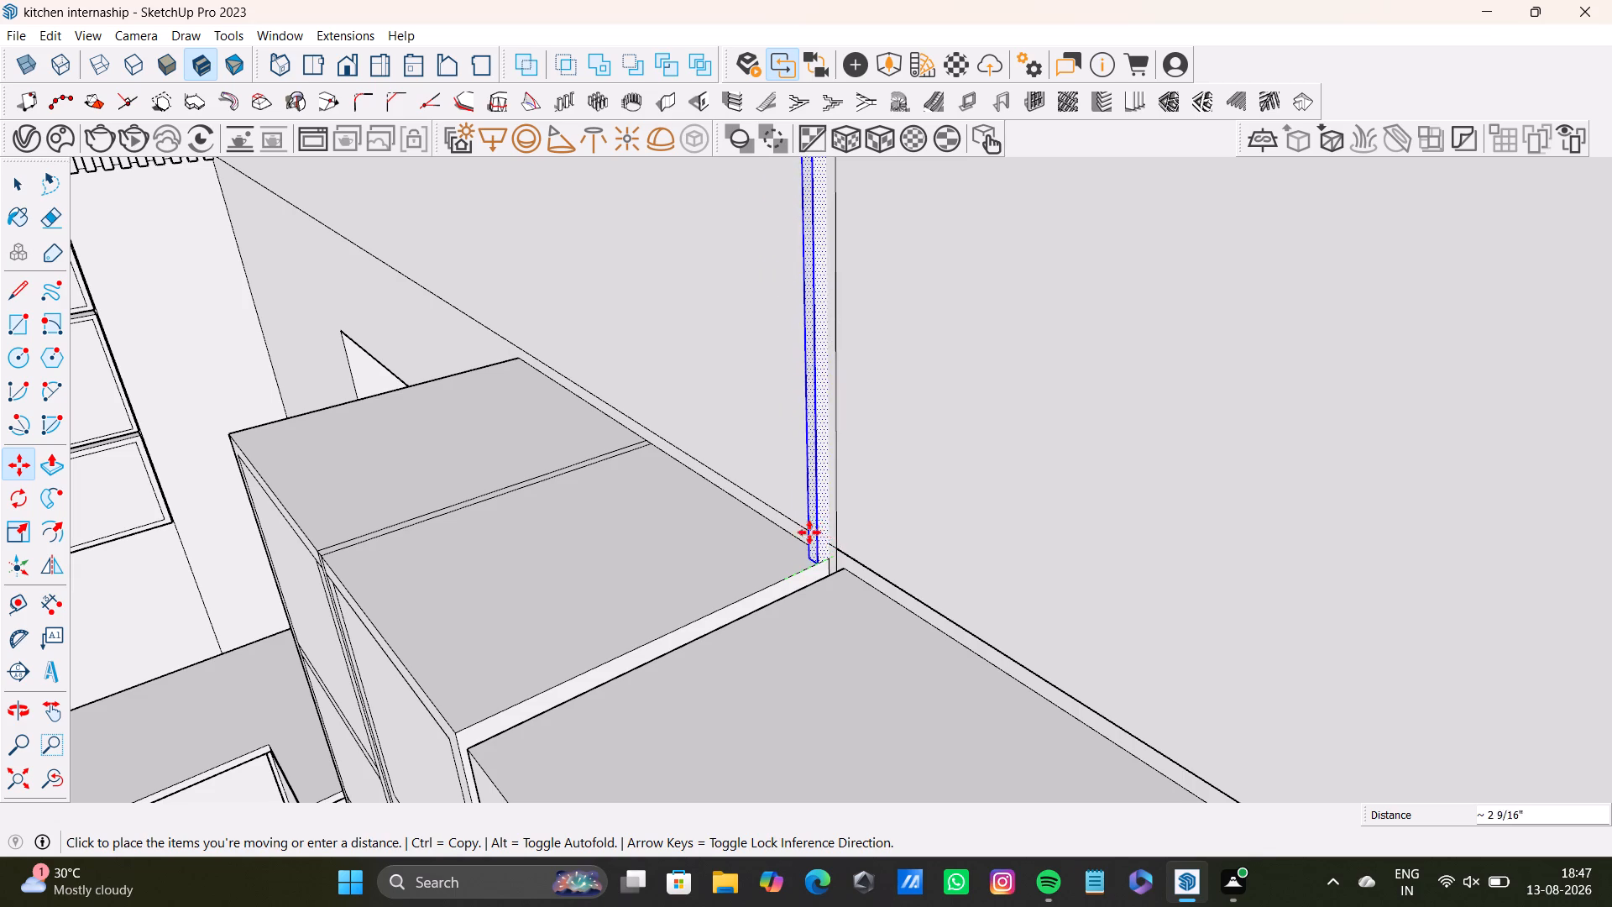
pyautogui.click(809, 532)
pyautogui.moveTo(813, 569); pyautogui.dragTo(774, 557, button='middle')
pyautogui.click(797, 553)
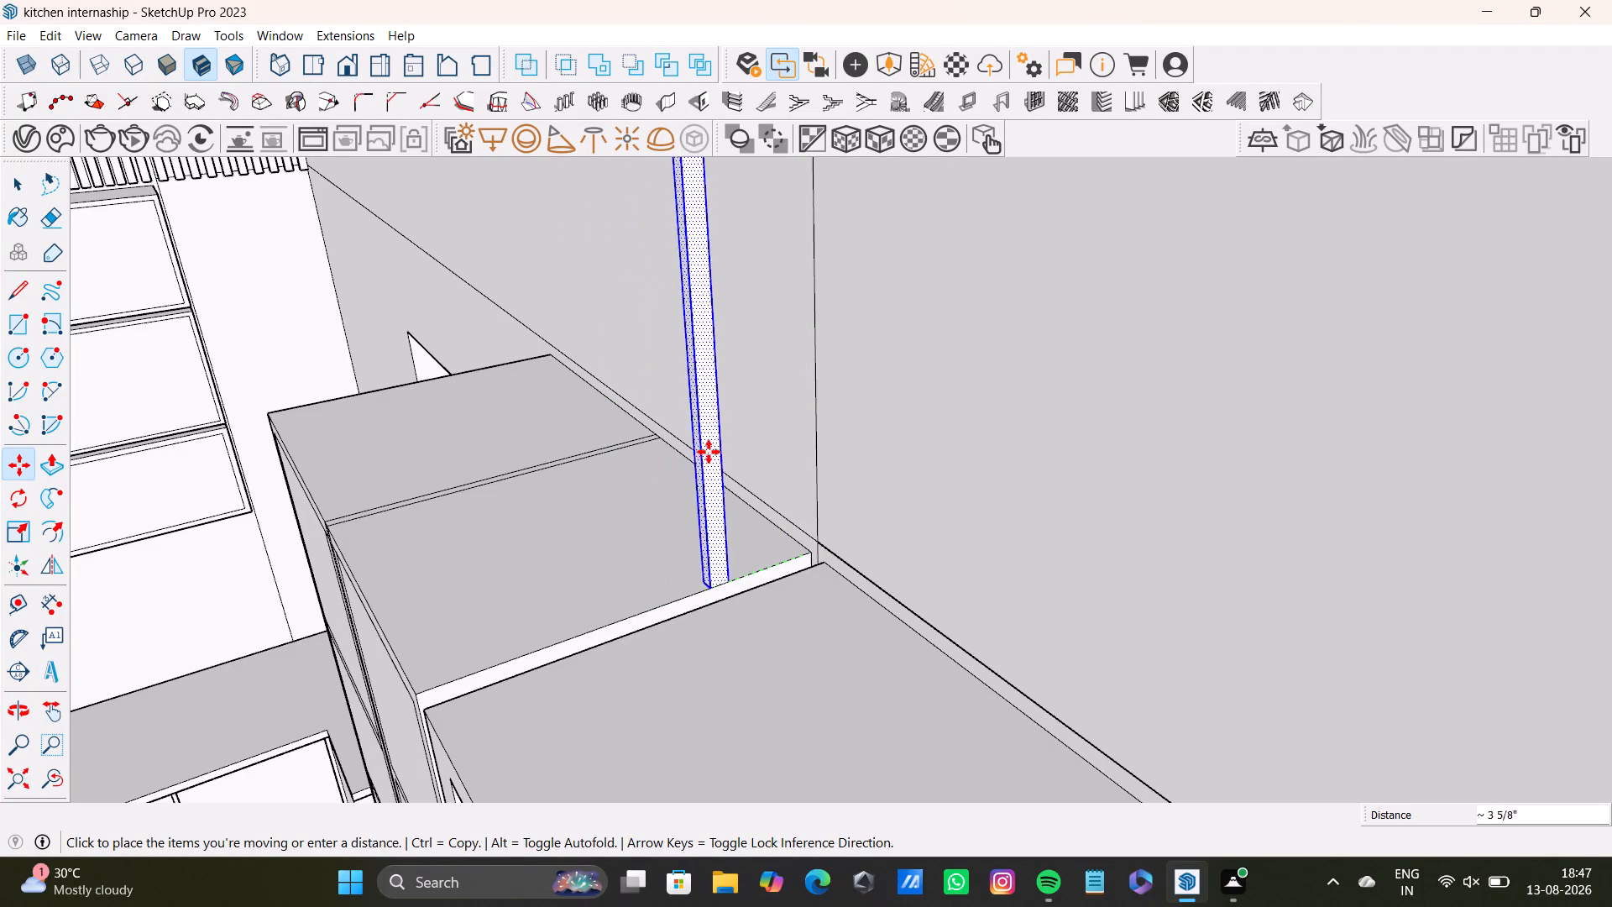
pyautogui.click(693, 448)
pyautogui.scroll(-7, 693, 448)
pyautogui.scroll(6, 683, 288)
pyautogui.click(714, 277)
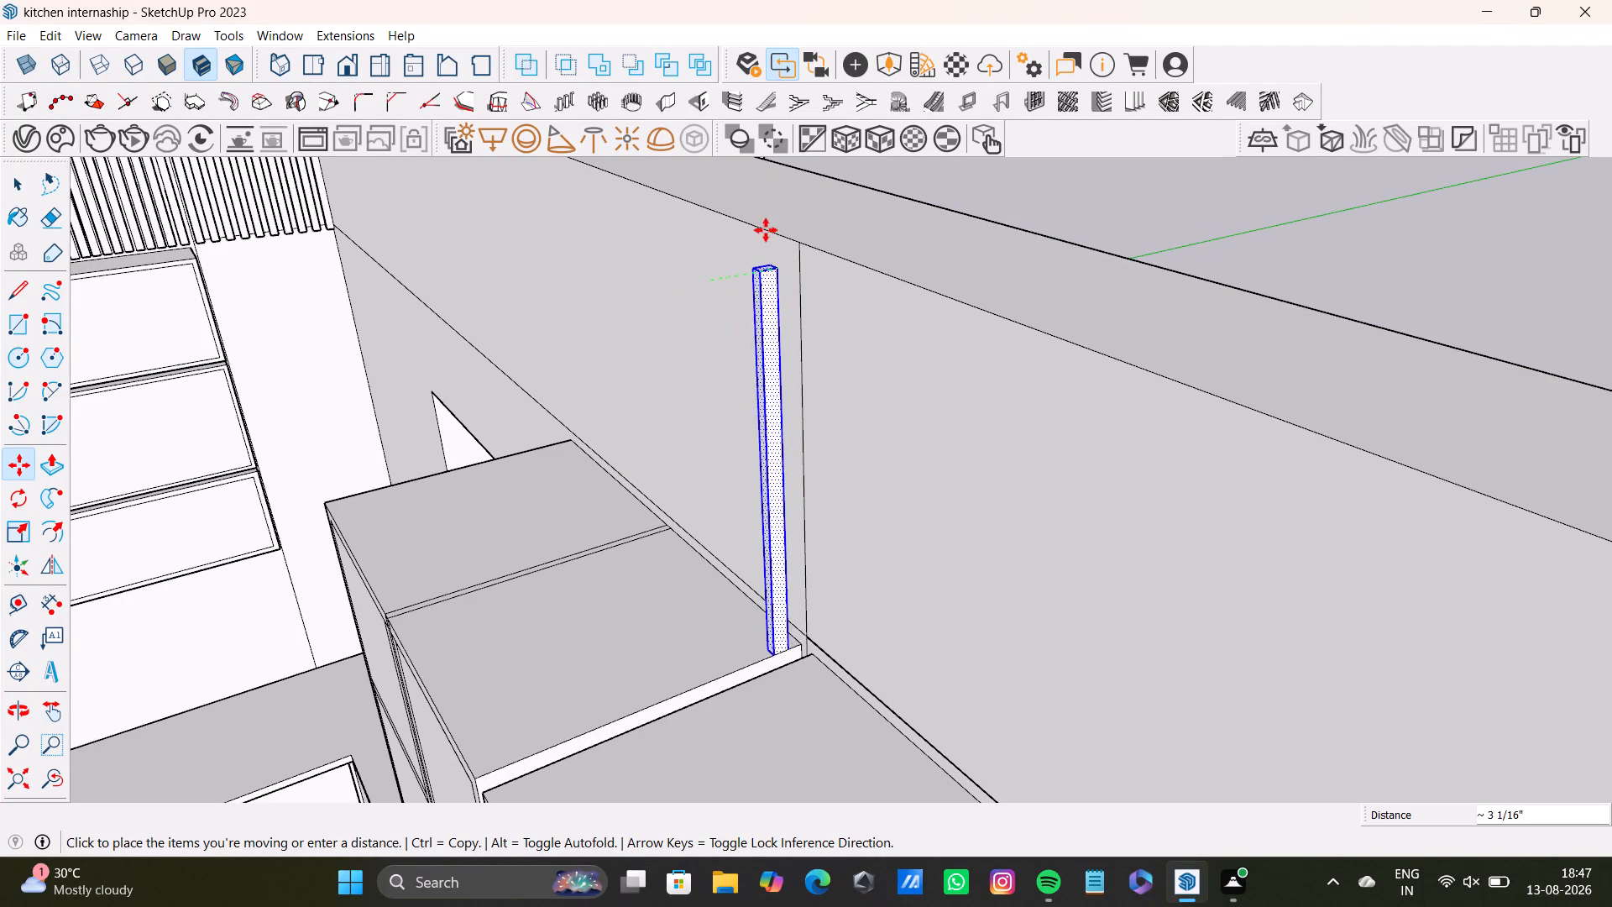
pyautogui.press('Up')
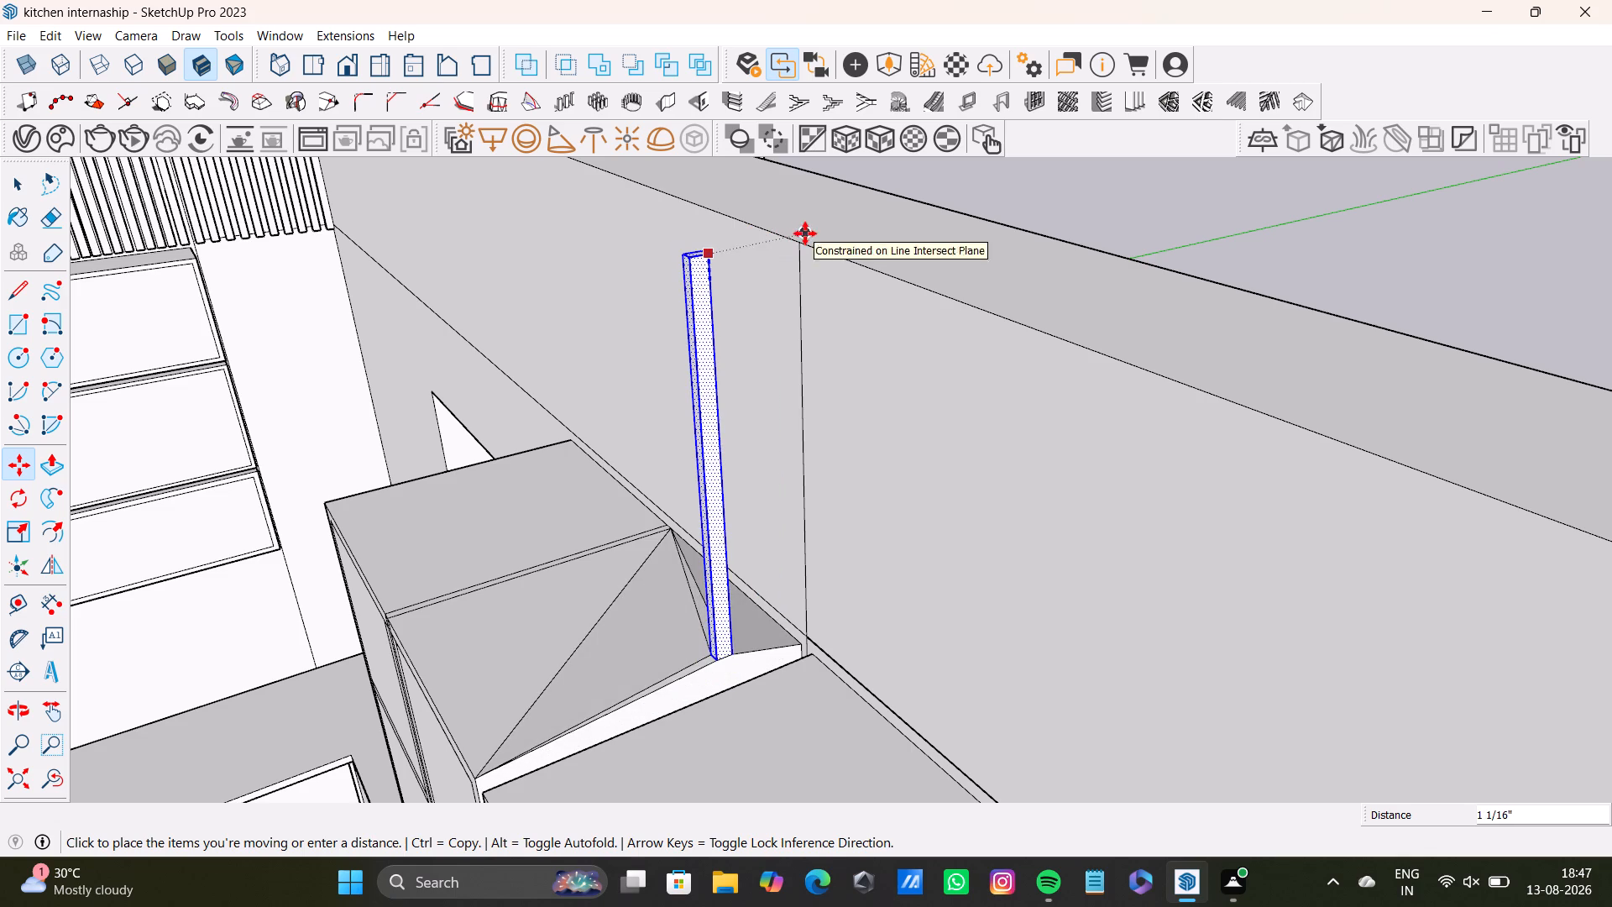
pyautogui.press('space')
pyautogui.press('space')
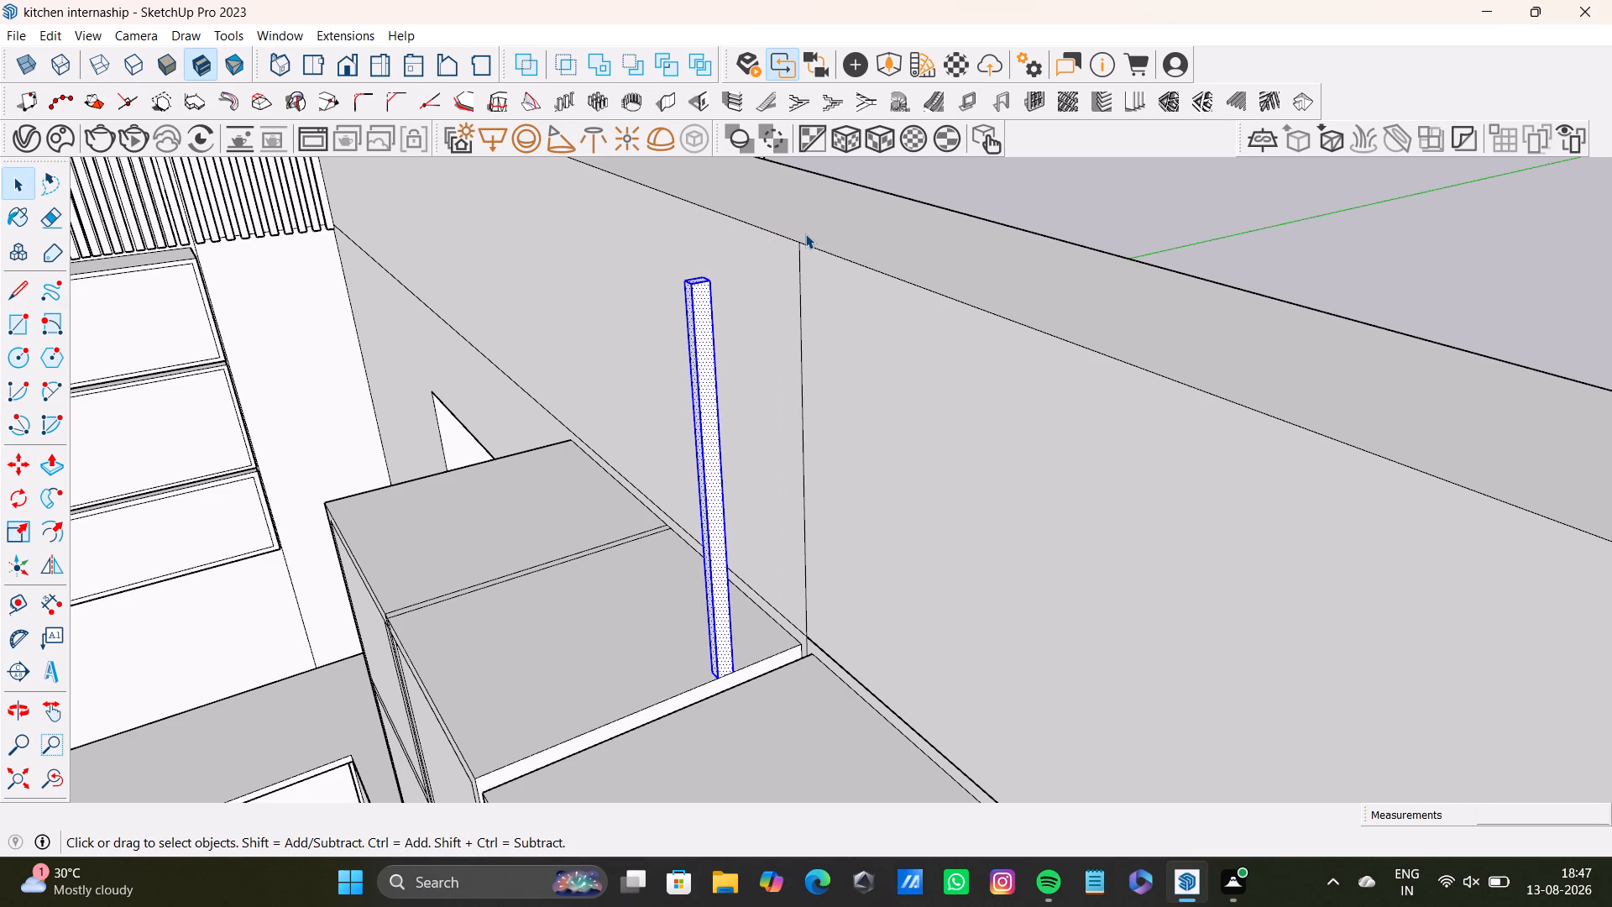
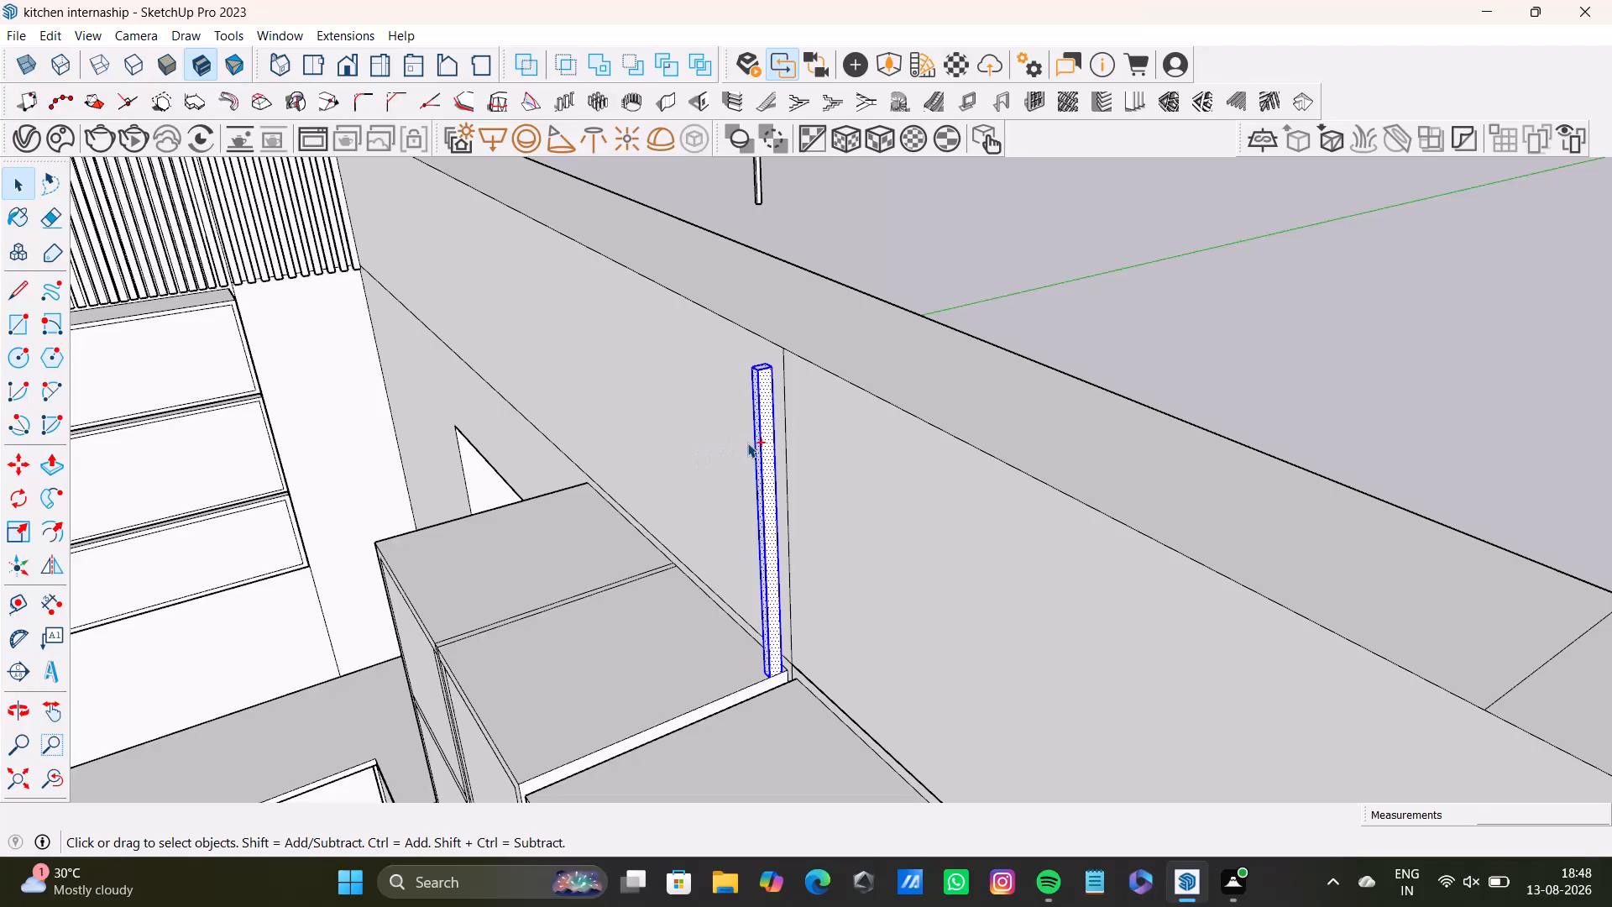
# Undo the last move of the copied slat and its placement beside the vertical wall seam.
pyautogui.hotkey('ctrl', 'z')
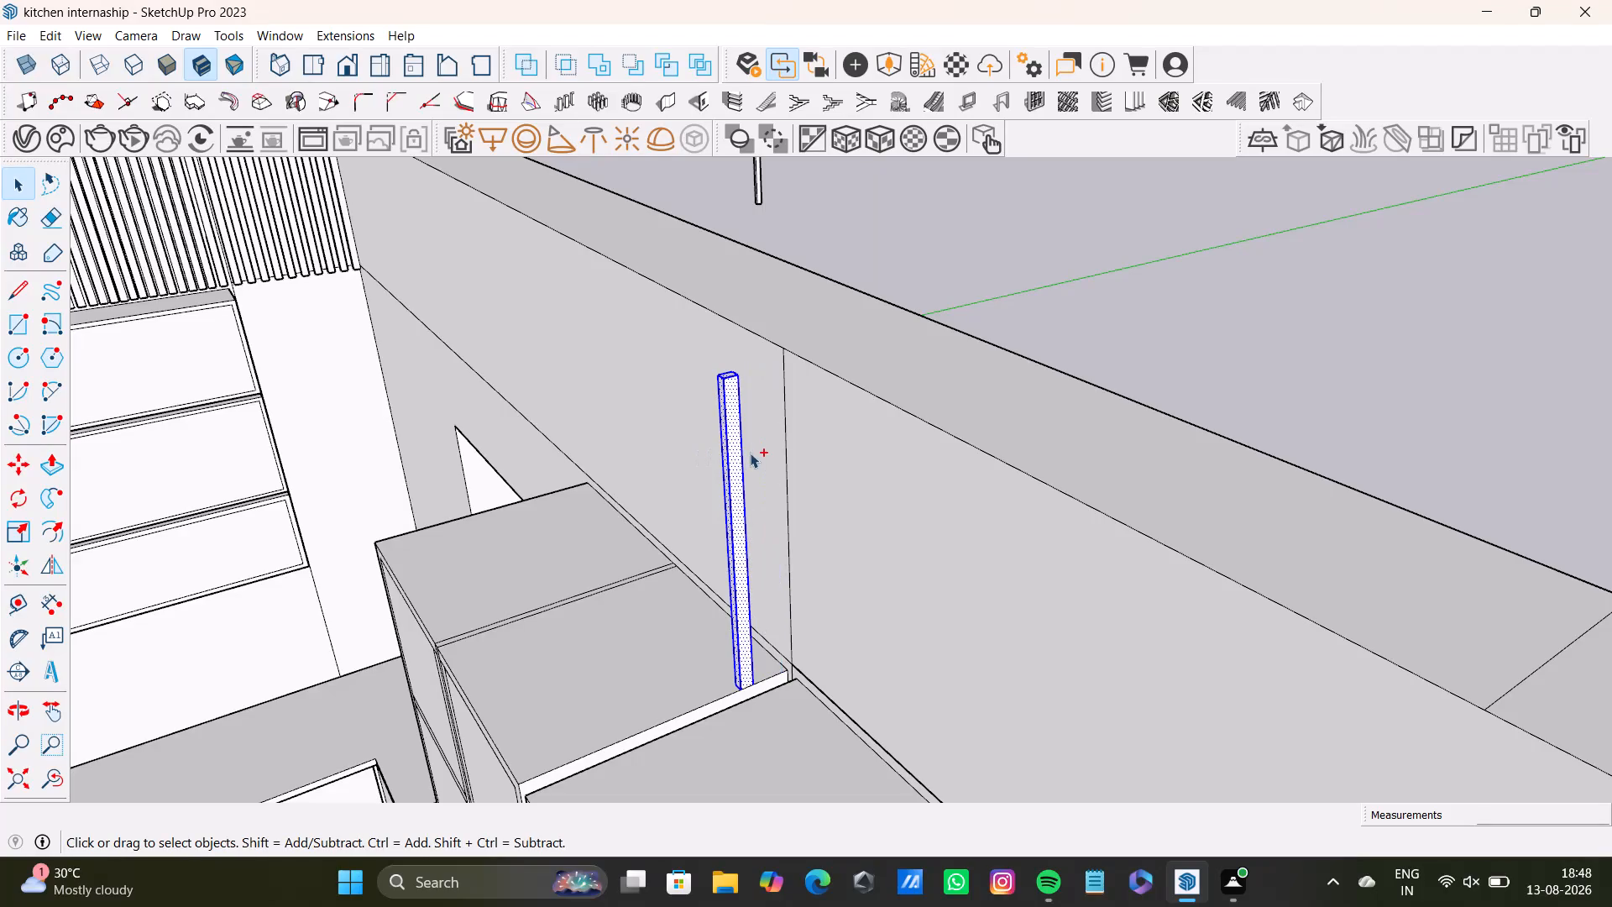
pyautogui.hotkey('ctrl', 'z')
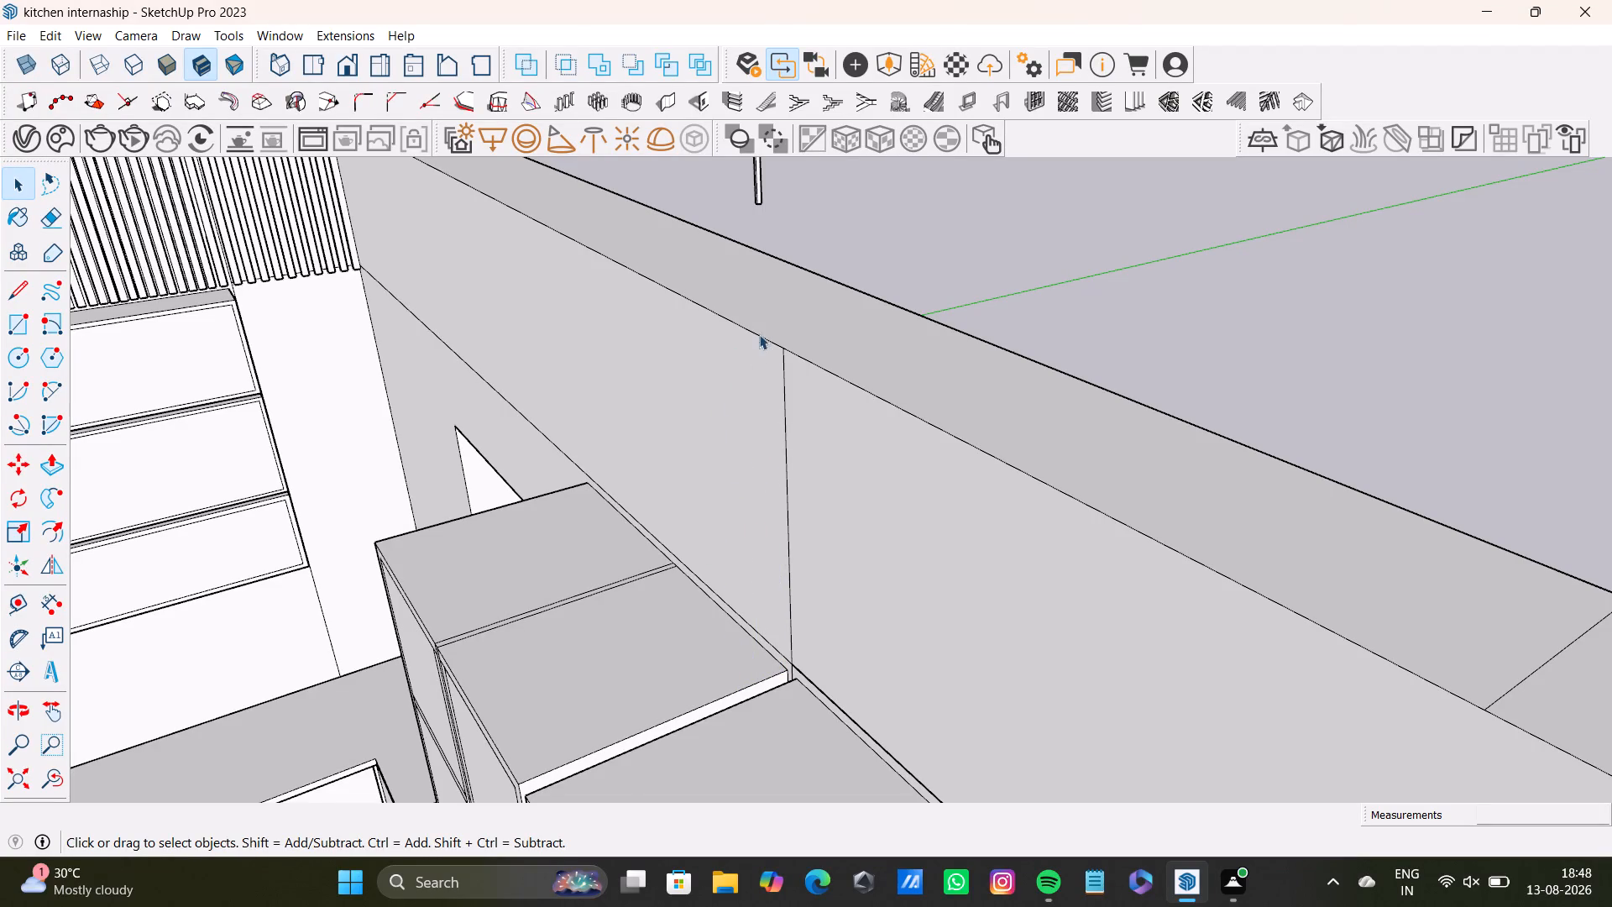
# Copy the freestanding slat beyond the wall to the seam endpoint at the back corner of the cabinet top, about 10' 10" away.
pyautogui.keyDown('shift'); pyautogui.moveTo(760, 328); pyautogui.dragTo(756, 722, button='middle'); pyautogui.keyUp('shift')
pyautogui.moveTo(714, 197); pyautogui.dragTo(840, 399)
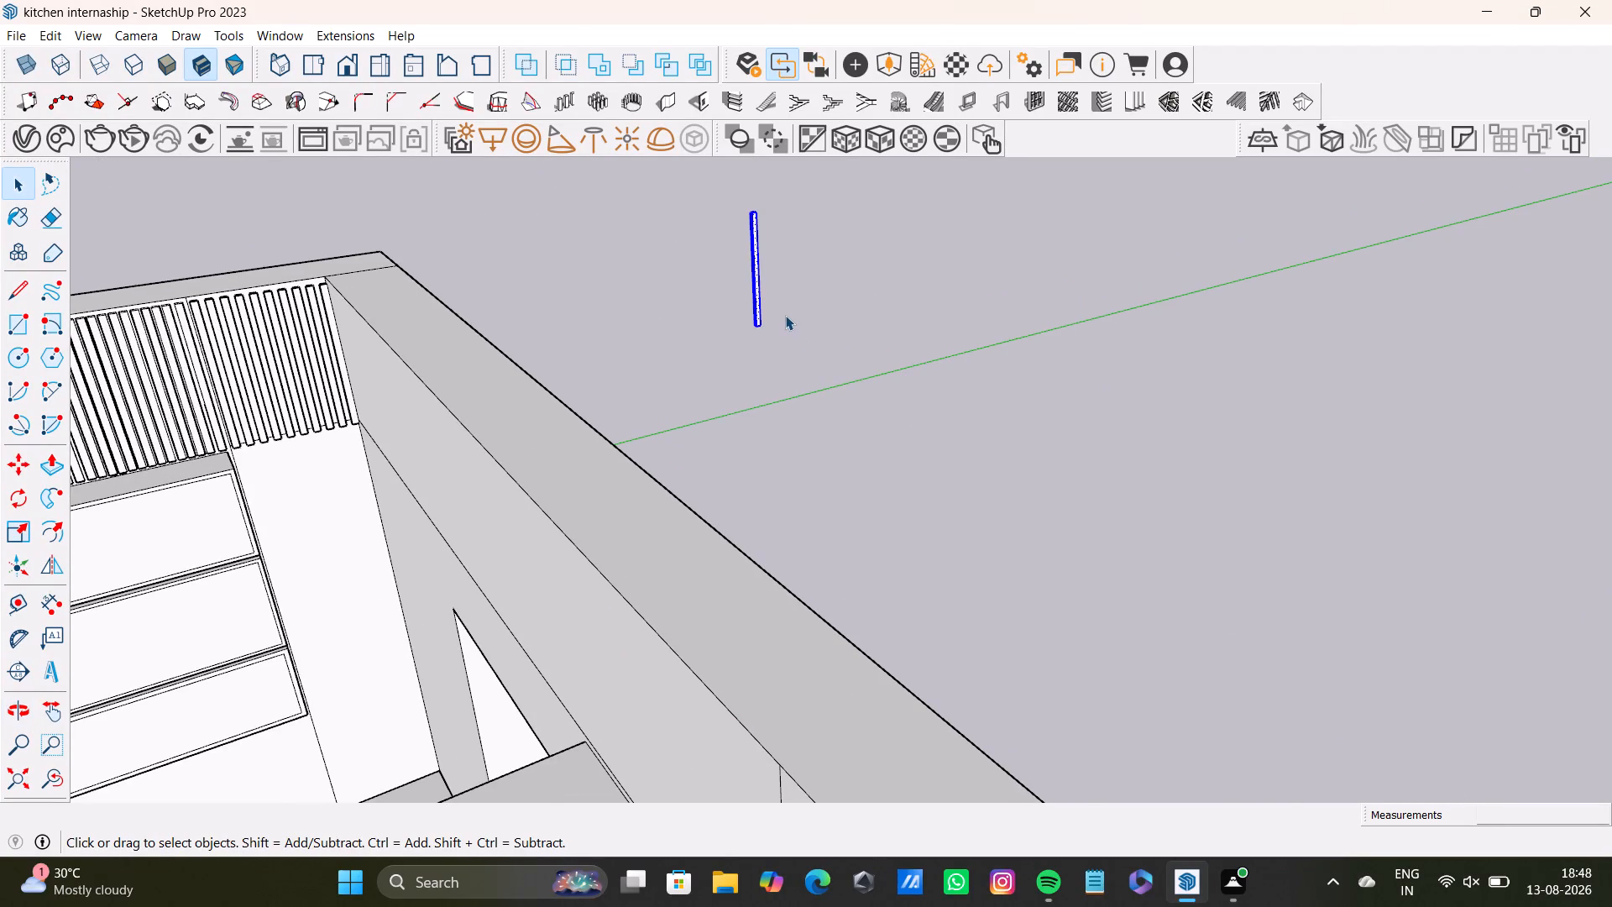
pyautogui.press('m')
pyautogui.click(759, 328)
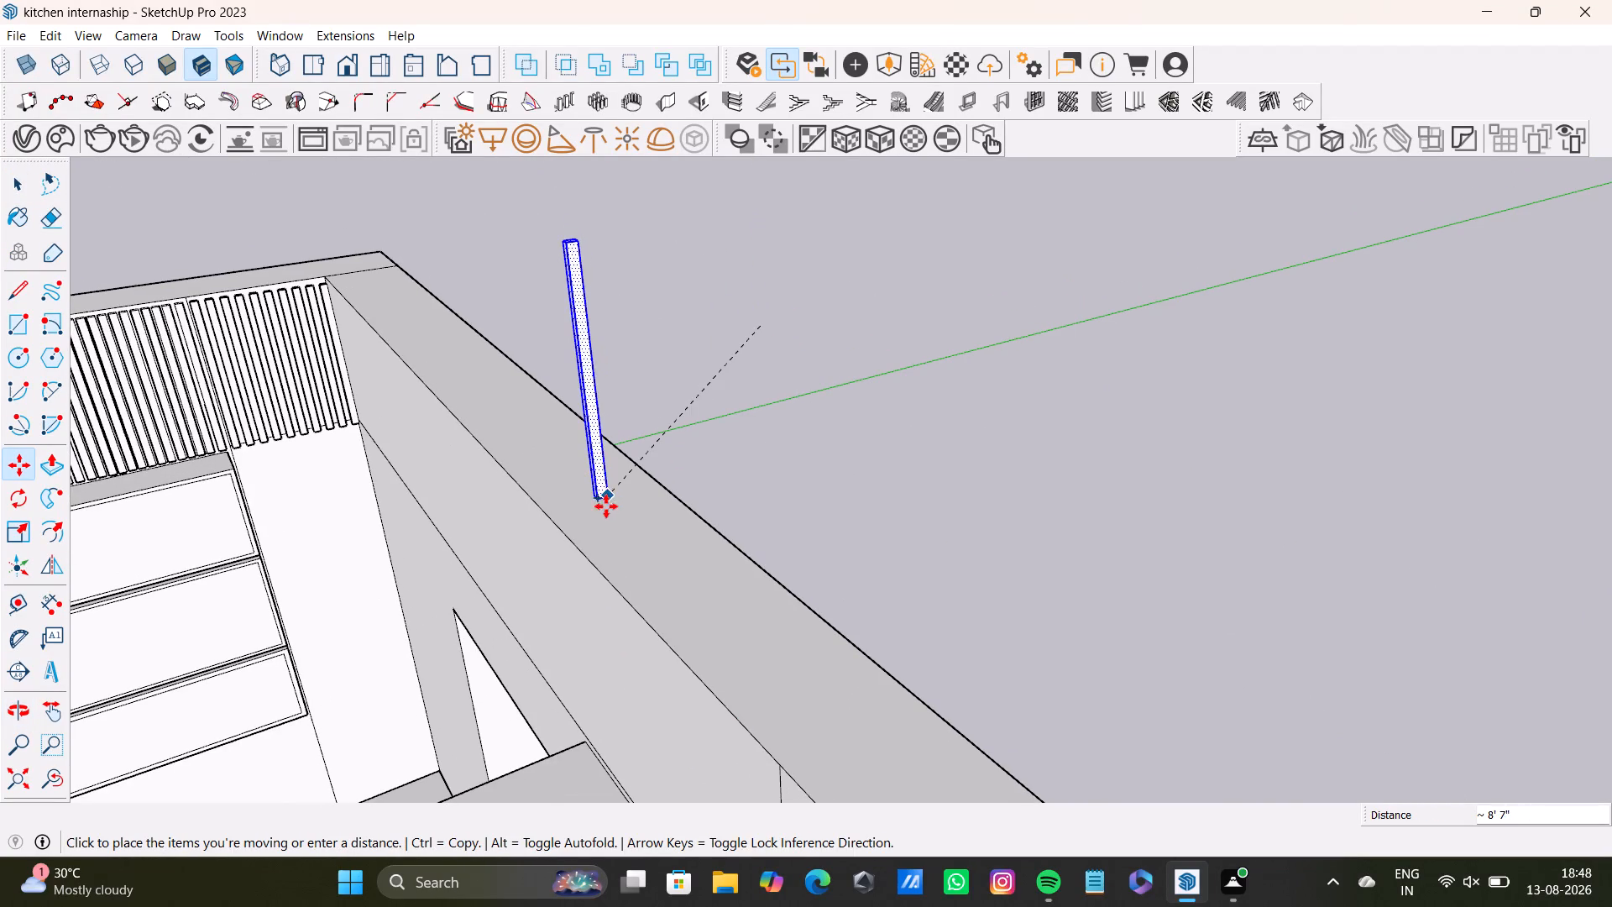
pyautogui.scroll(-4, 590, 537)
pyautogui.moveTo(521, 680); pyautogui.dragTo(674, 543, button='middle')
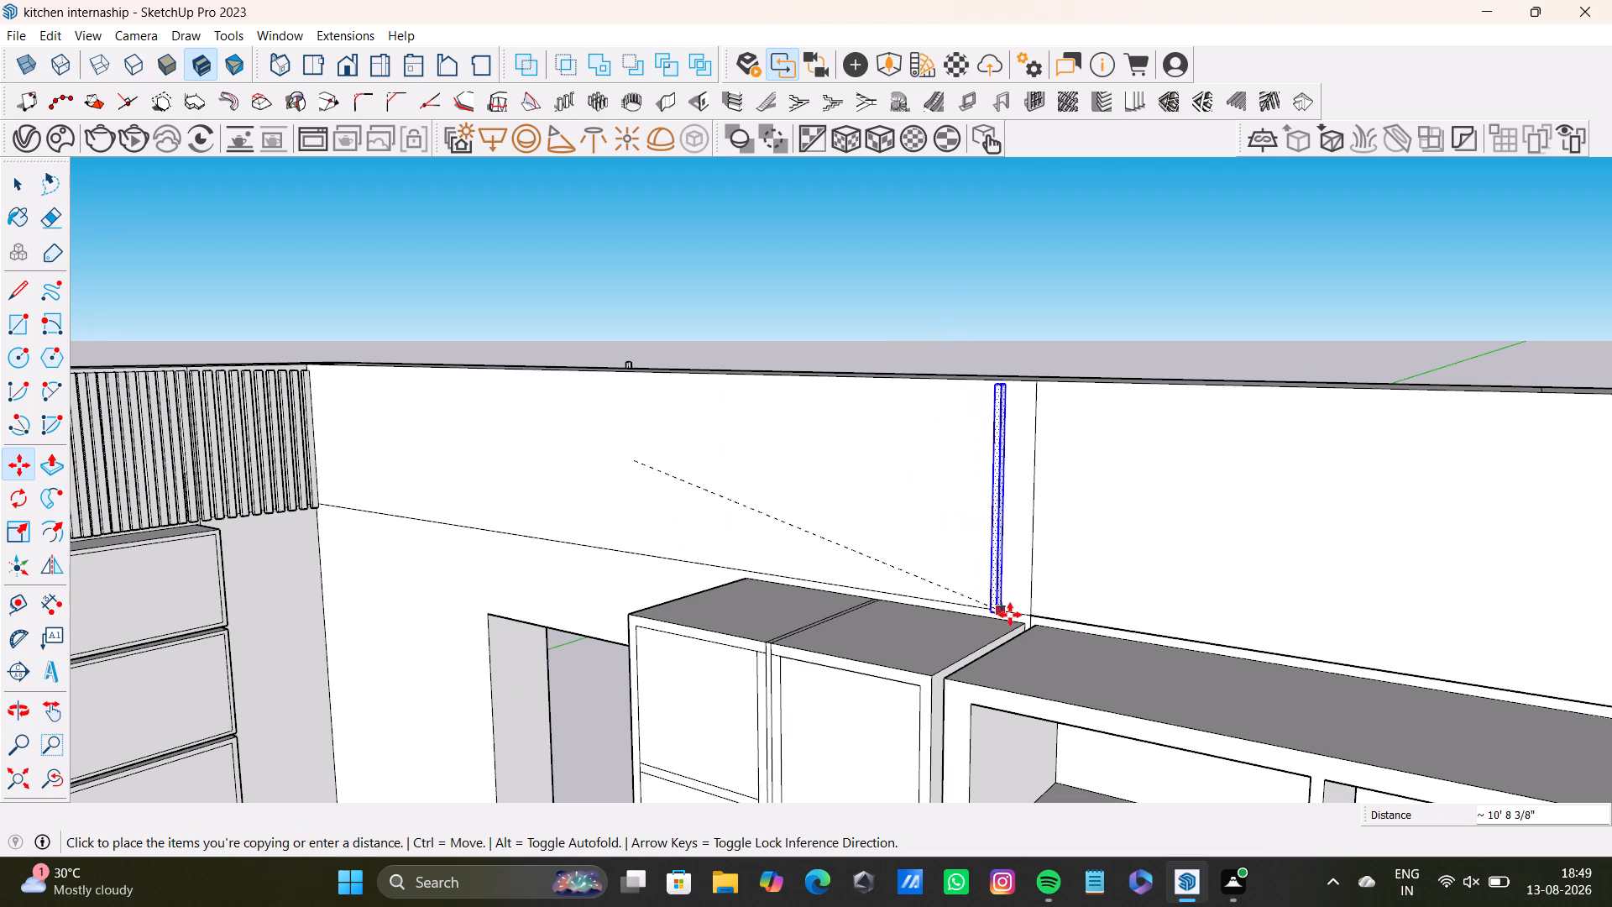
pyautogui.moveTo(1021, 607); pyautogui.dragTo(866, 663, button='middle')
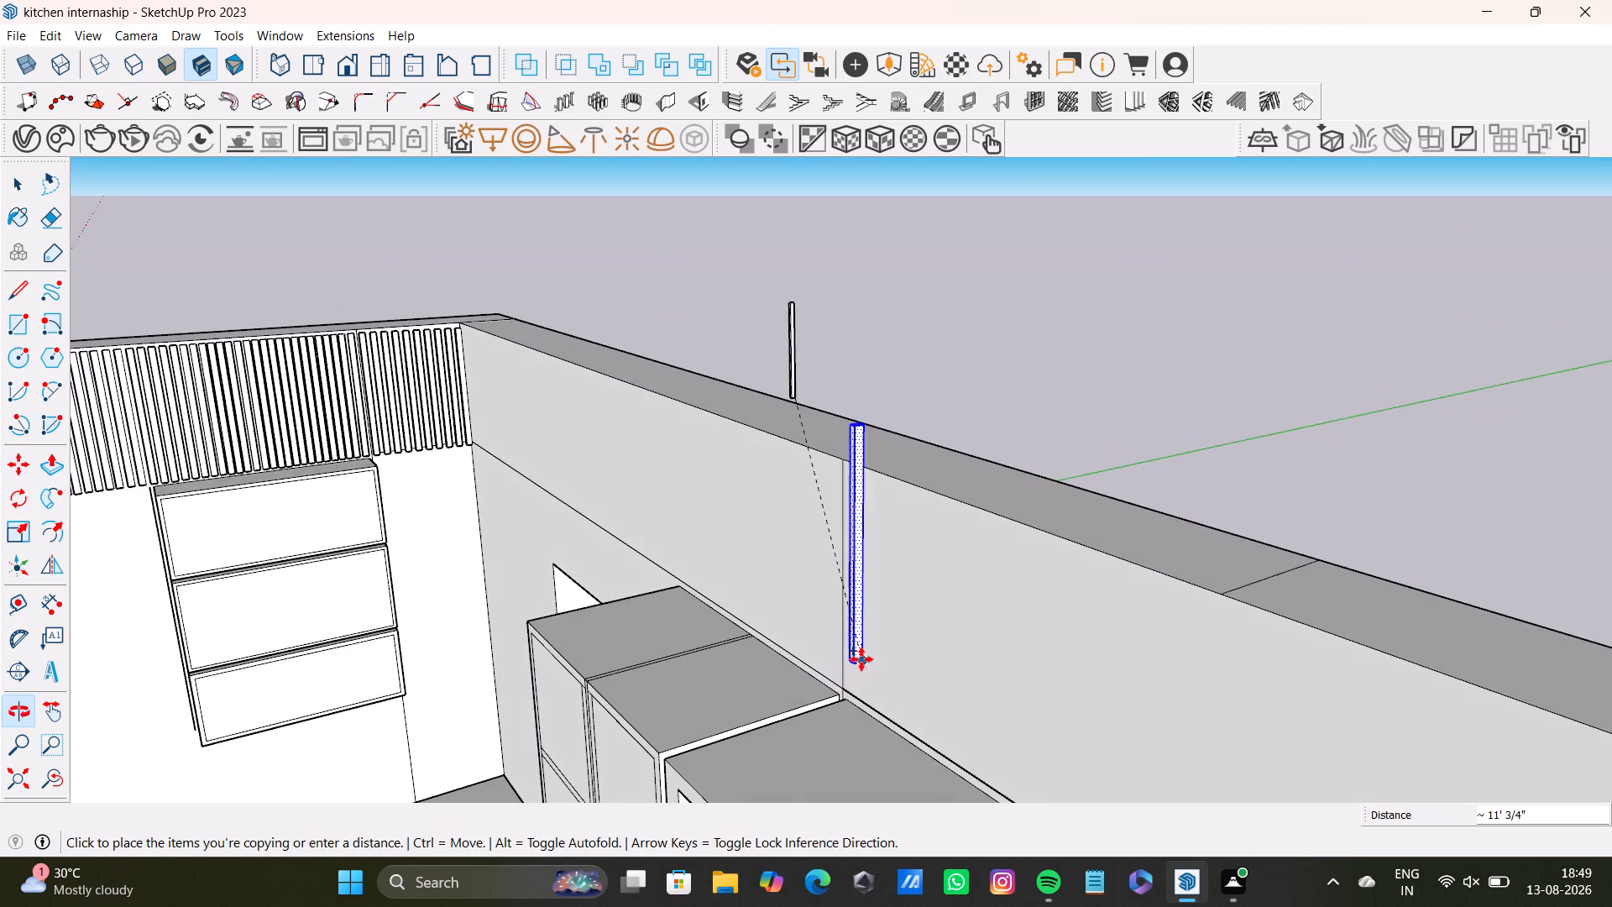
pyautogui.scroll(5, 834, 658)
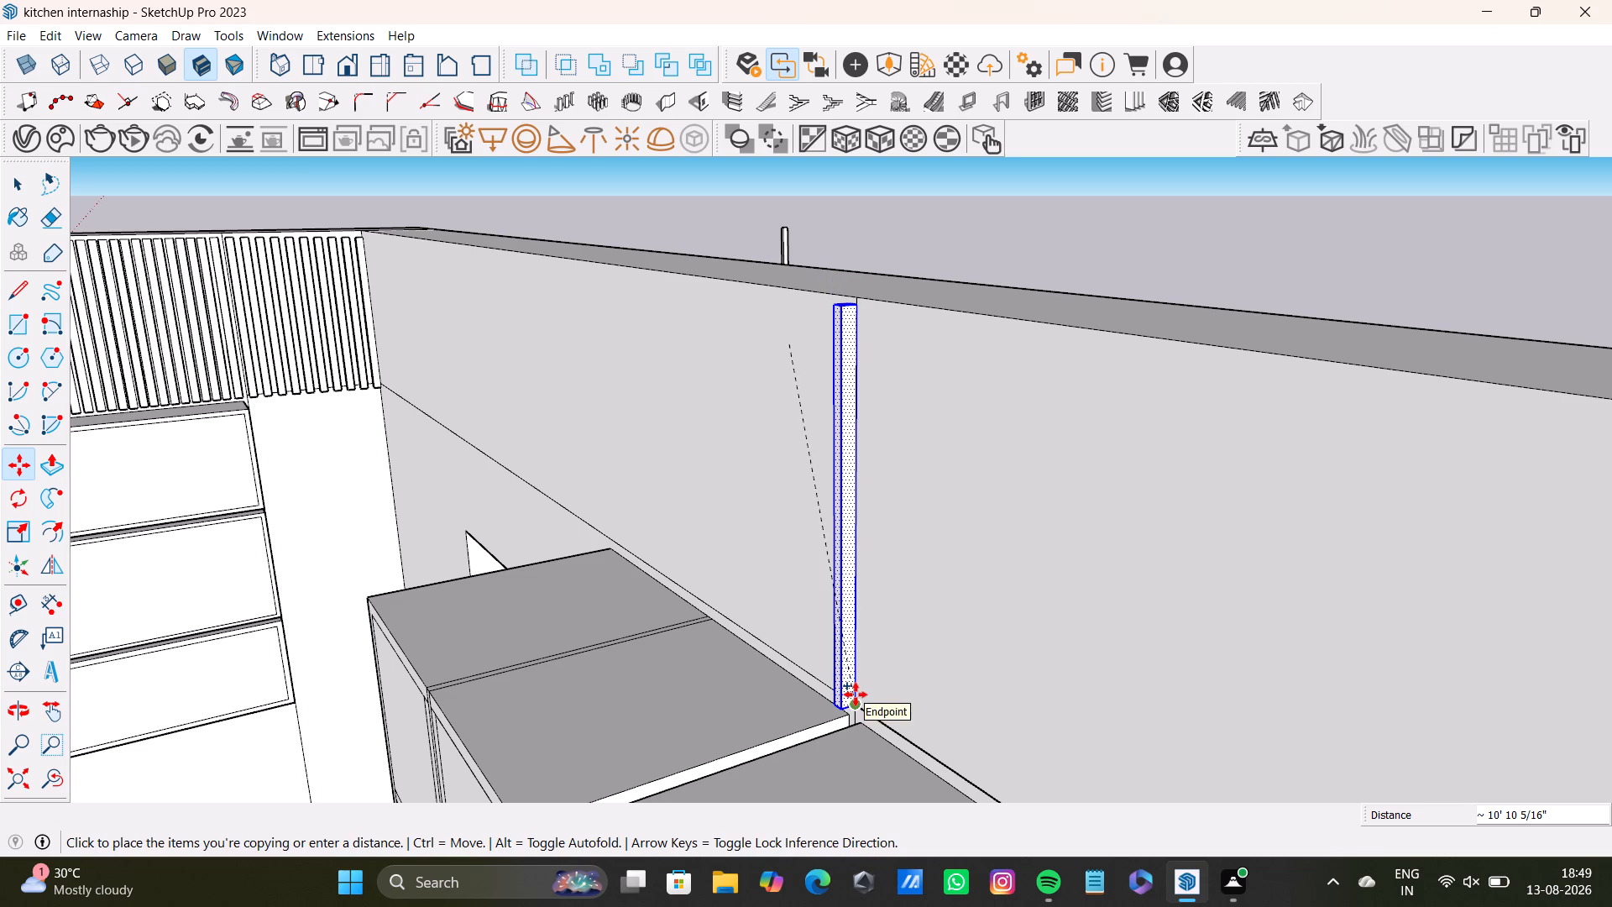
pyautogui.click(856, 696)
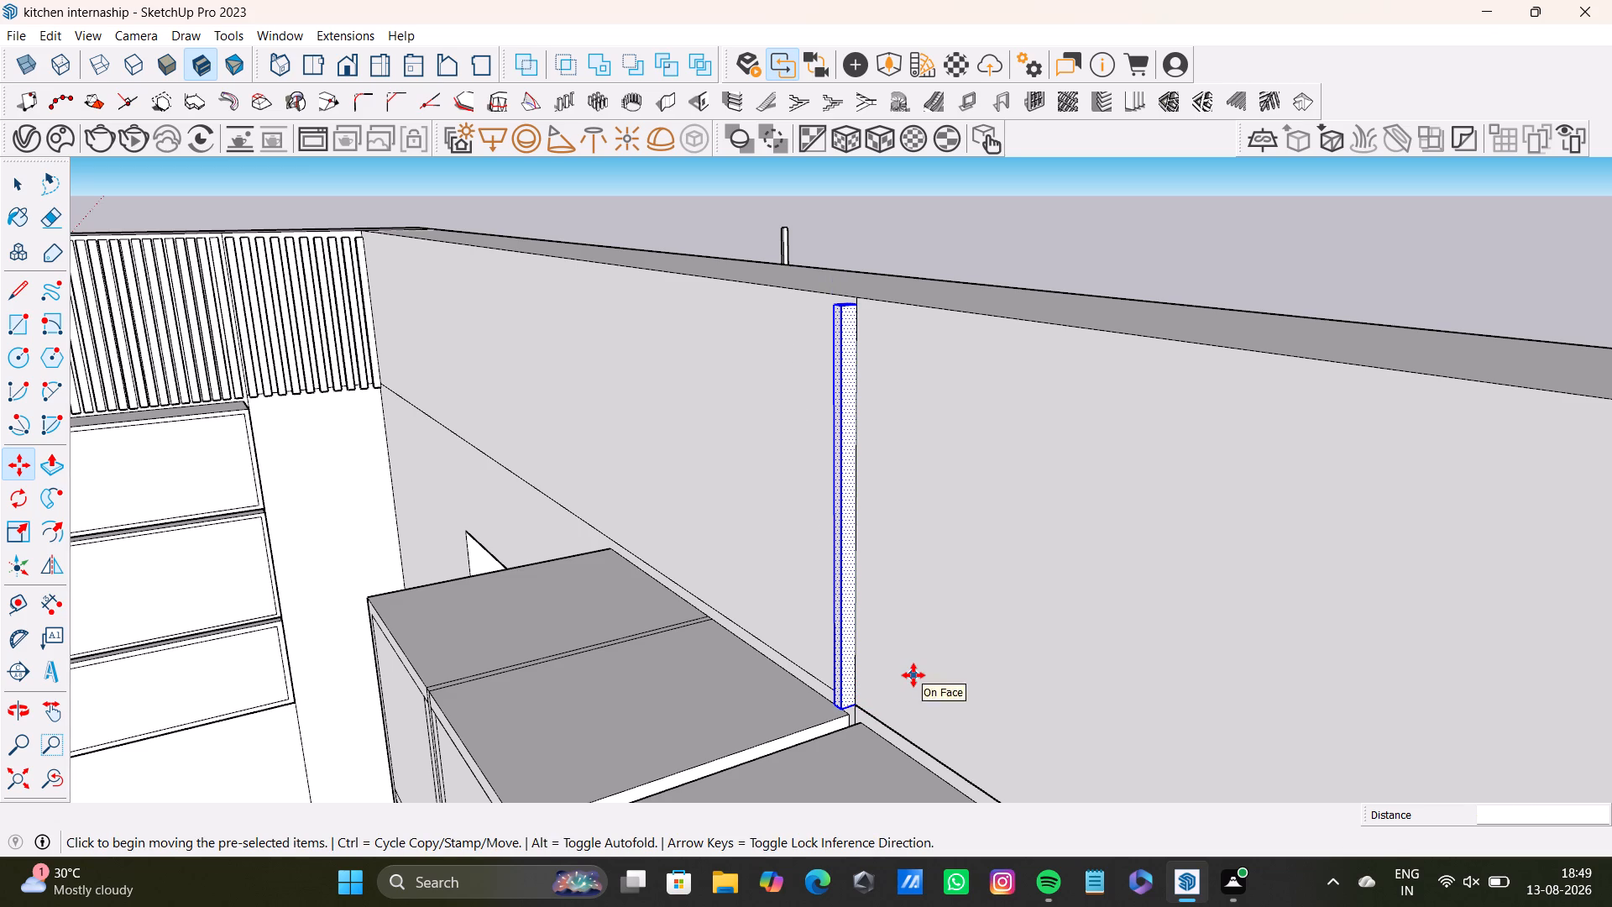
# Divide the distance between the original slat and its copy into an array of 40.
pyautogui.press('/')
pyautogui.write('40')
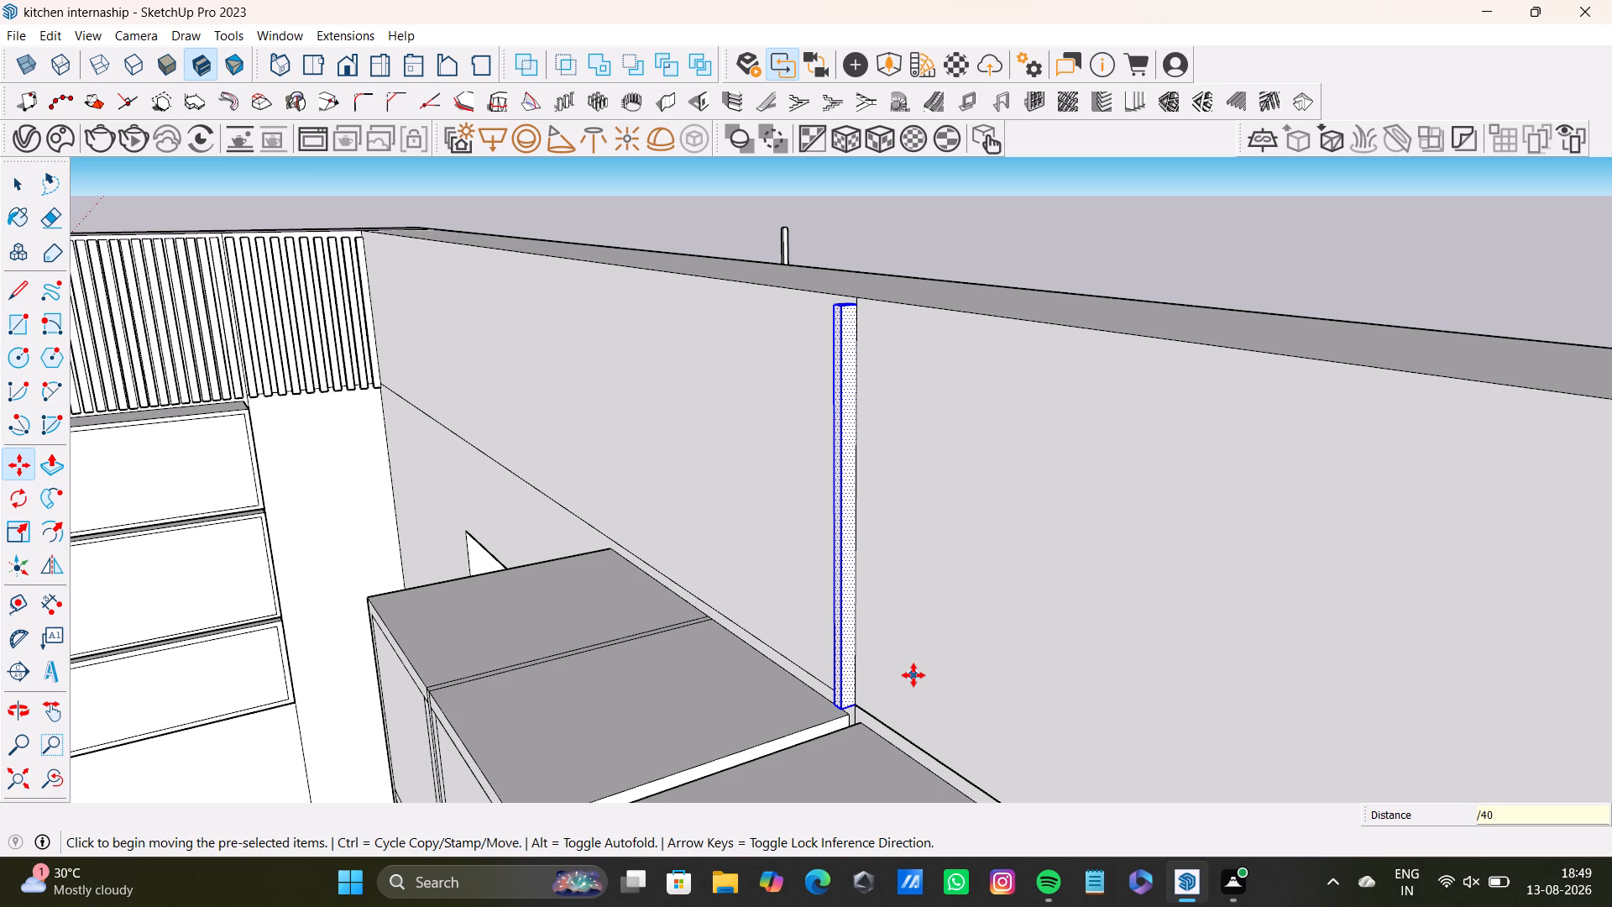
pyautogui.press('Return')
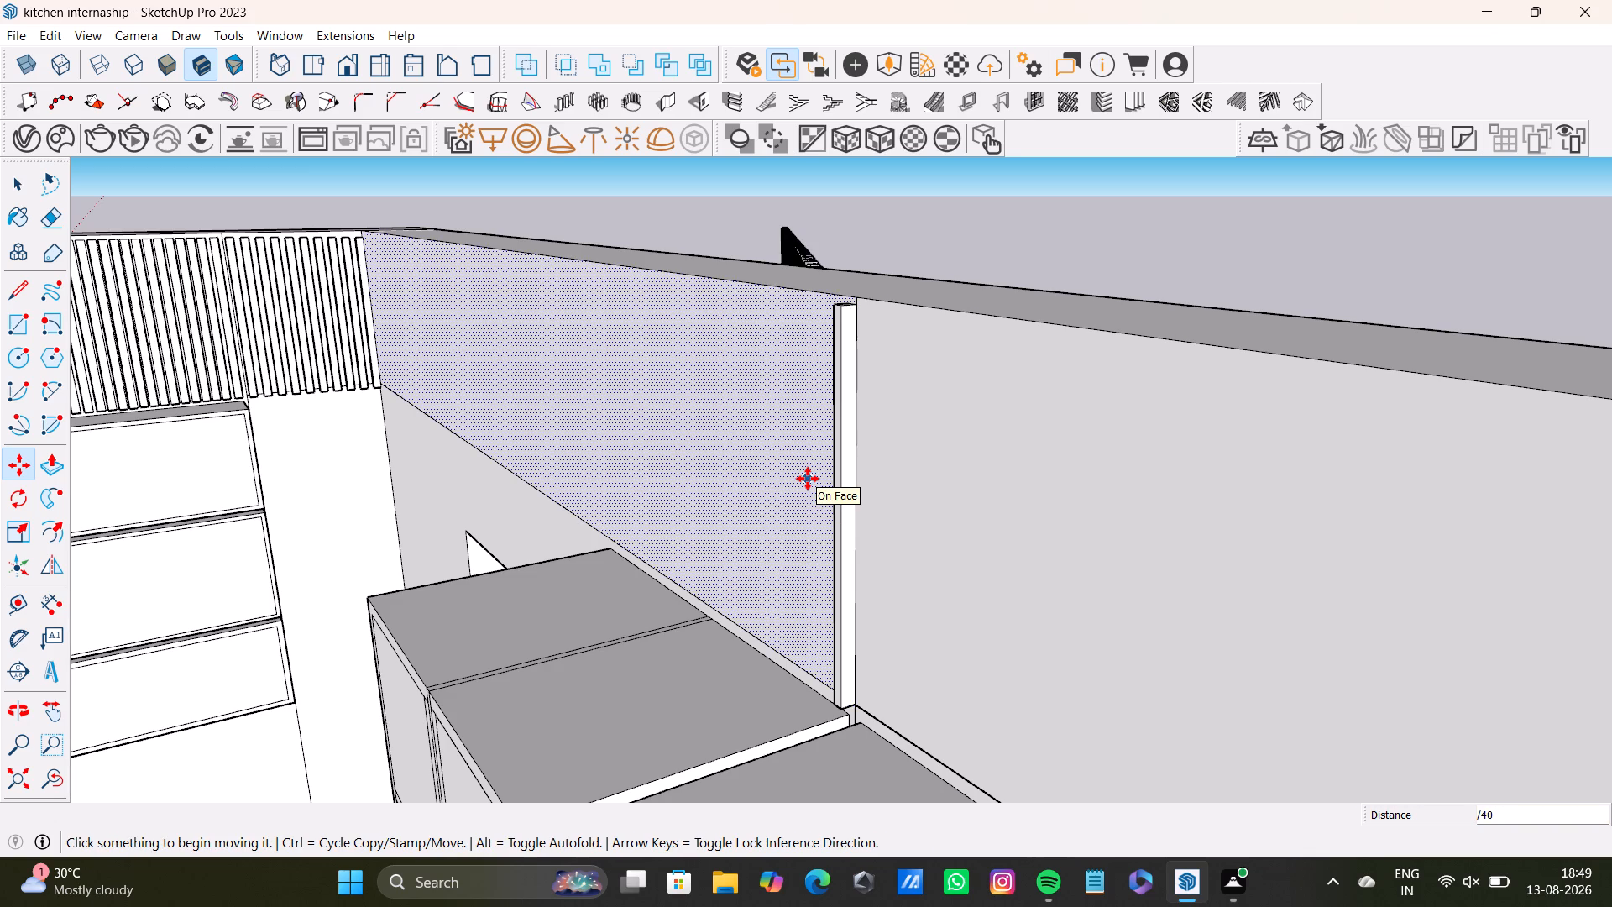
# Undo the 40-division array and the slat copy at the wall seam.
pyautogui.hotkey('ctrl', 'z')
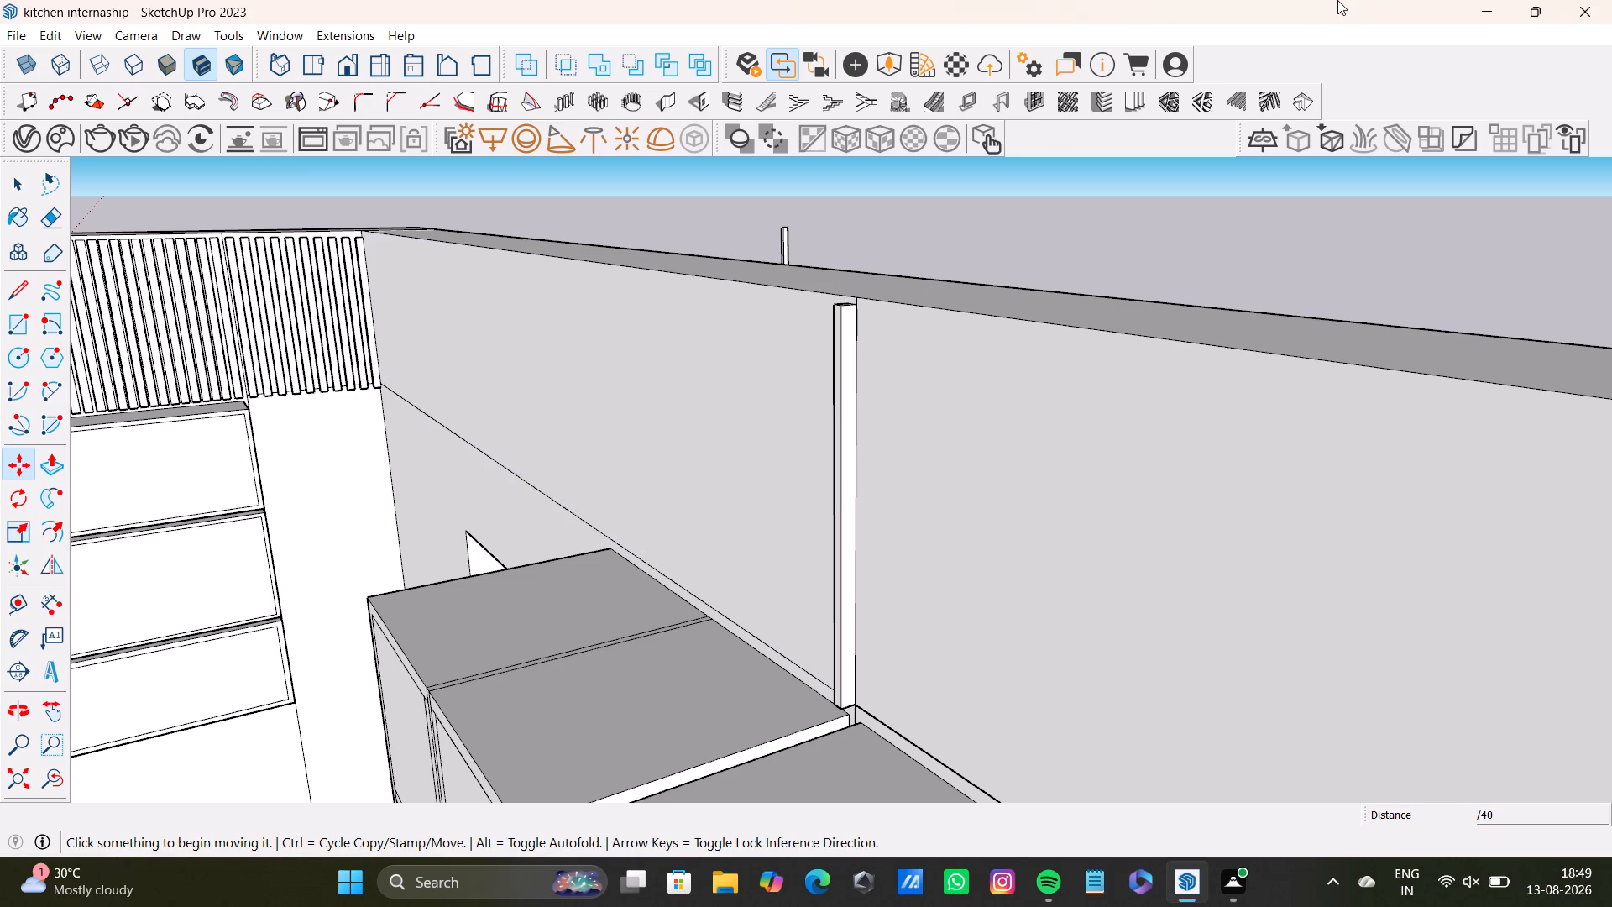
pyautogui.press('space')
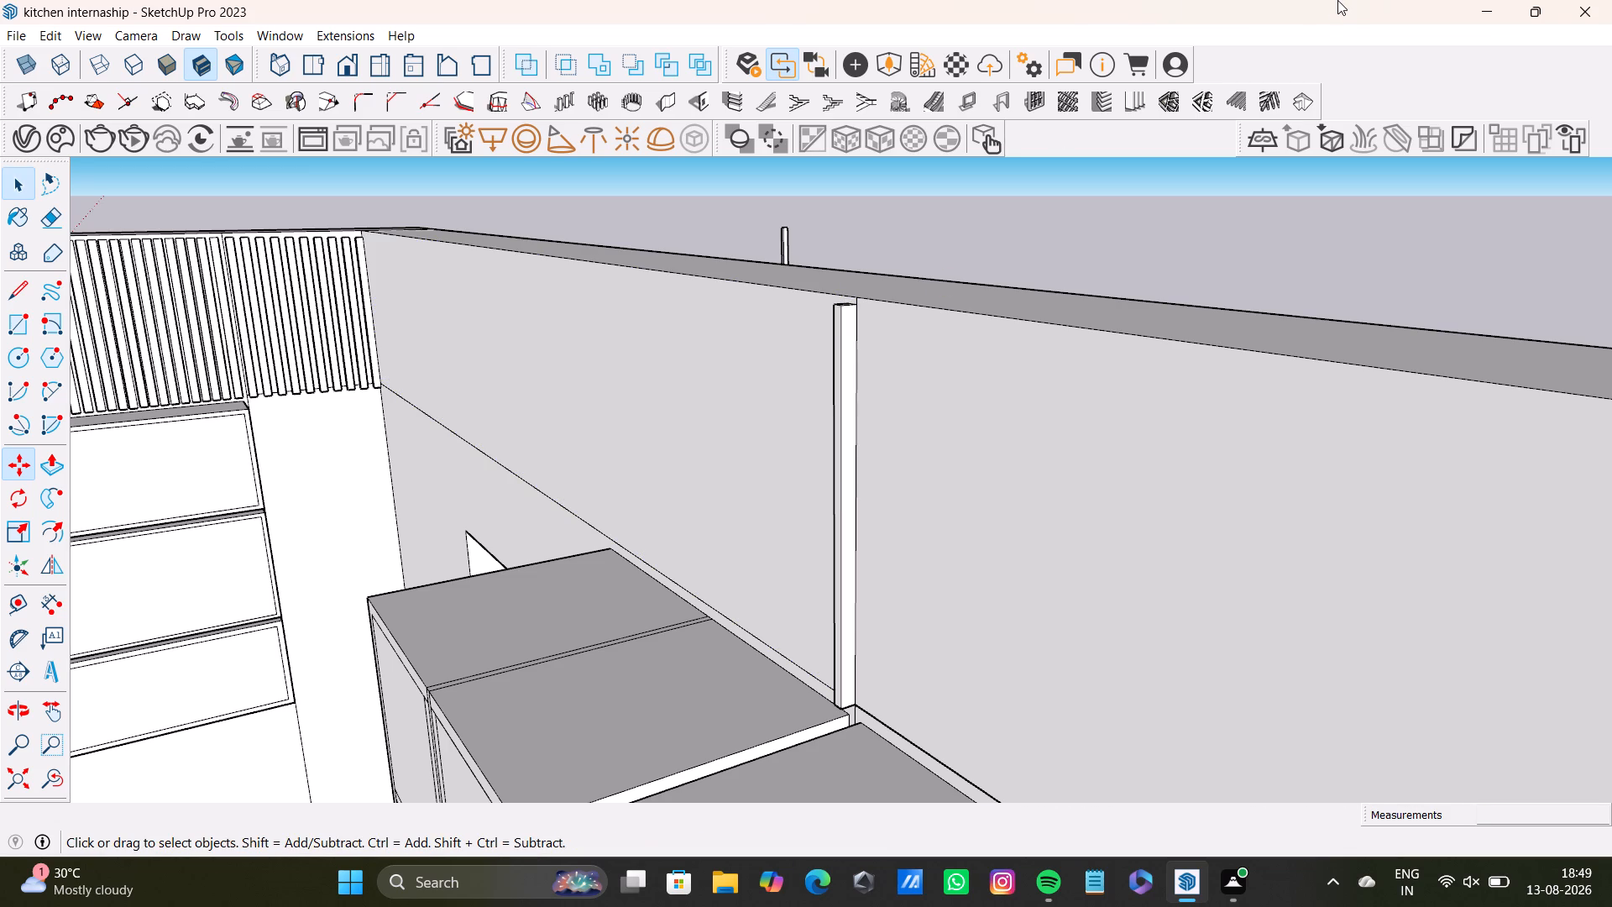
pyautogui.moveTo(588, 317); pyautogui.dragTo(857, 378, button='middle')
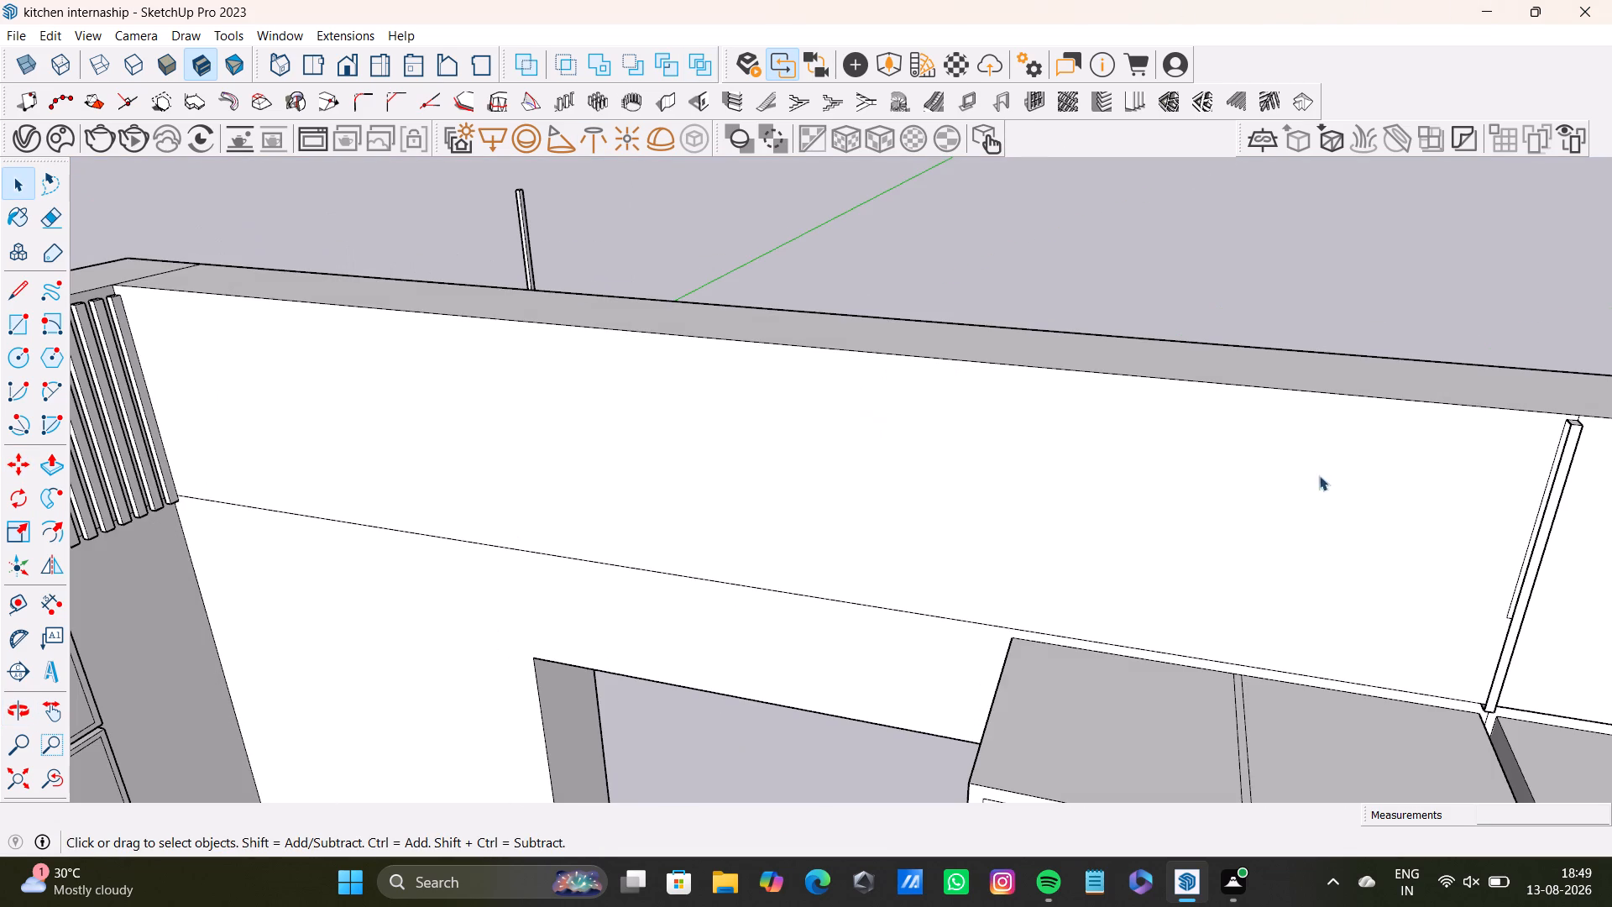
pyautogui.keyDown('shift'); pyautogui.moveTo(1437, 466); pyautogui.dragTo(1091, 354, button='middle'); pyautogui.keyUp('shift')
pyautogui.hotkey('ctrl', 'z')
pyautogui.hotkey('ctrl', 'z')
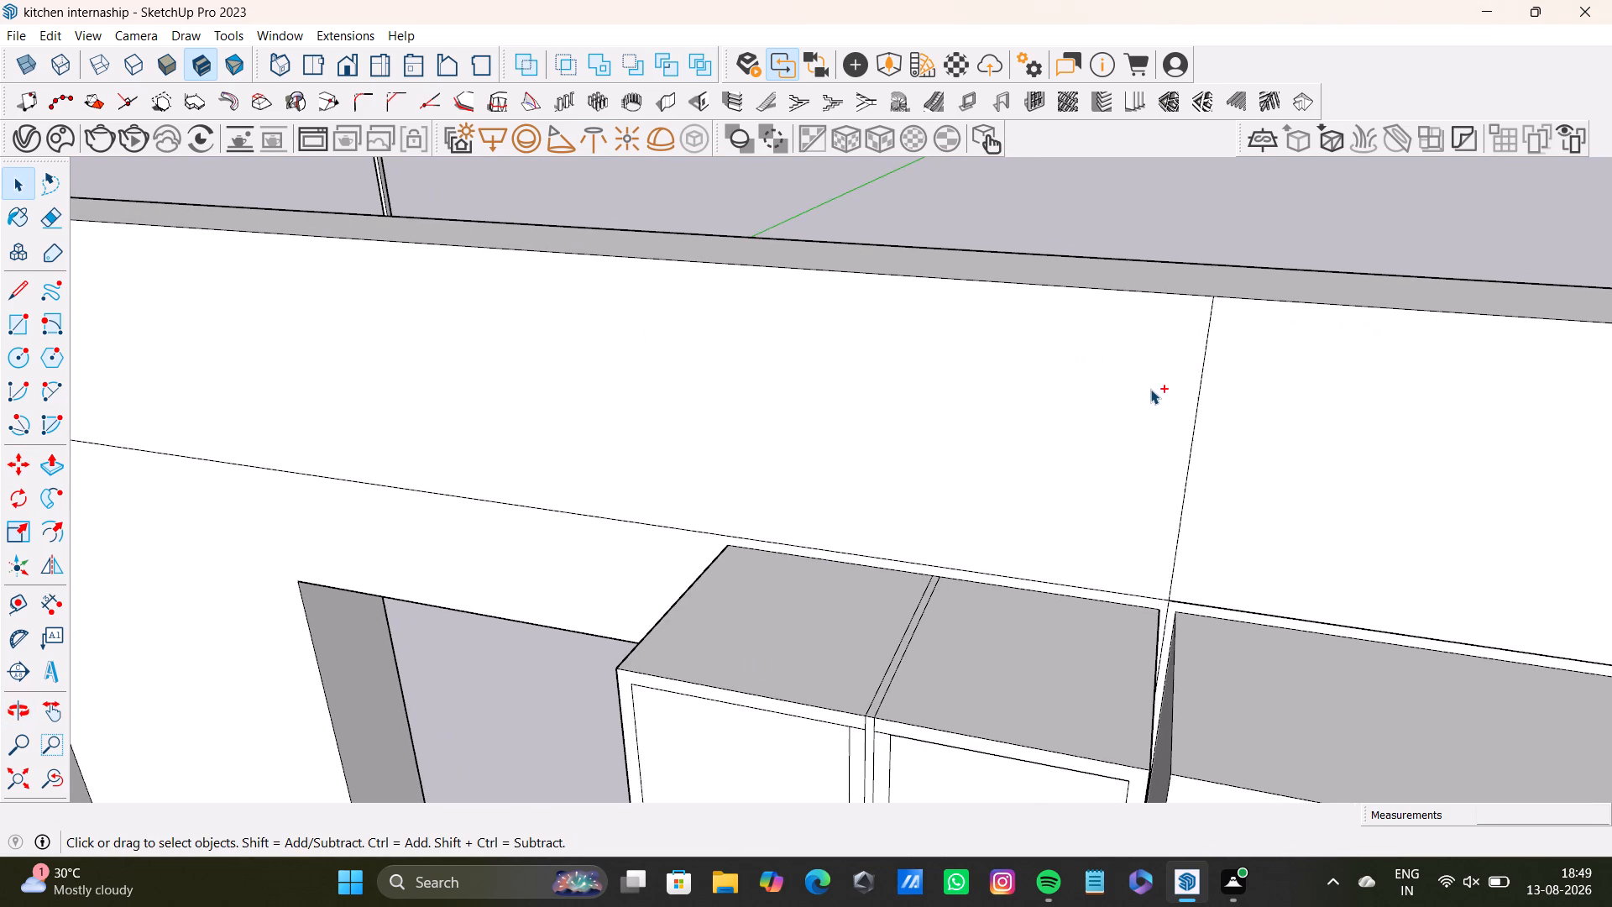
# Select the front, side, top and bottom faces of the last slat where the slatted wall meets the plain wall.
pyautogui.scroll(-8, 761, 453)
pyautogui.moveTo(754, 455); pyautogui.dragTo(1002, 501, button='middle')
pyautogui.scroll(4, 552, 412)
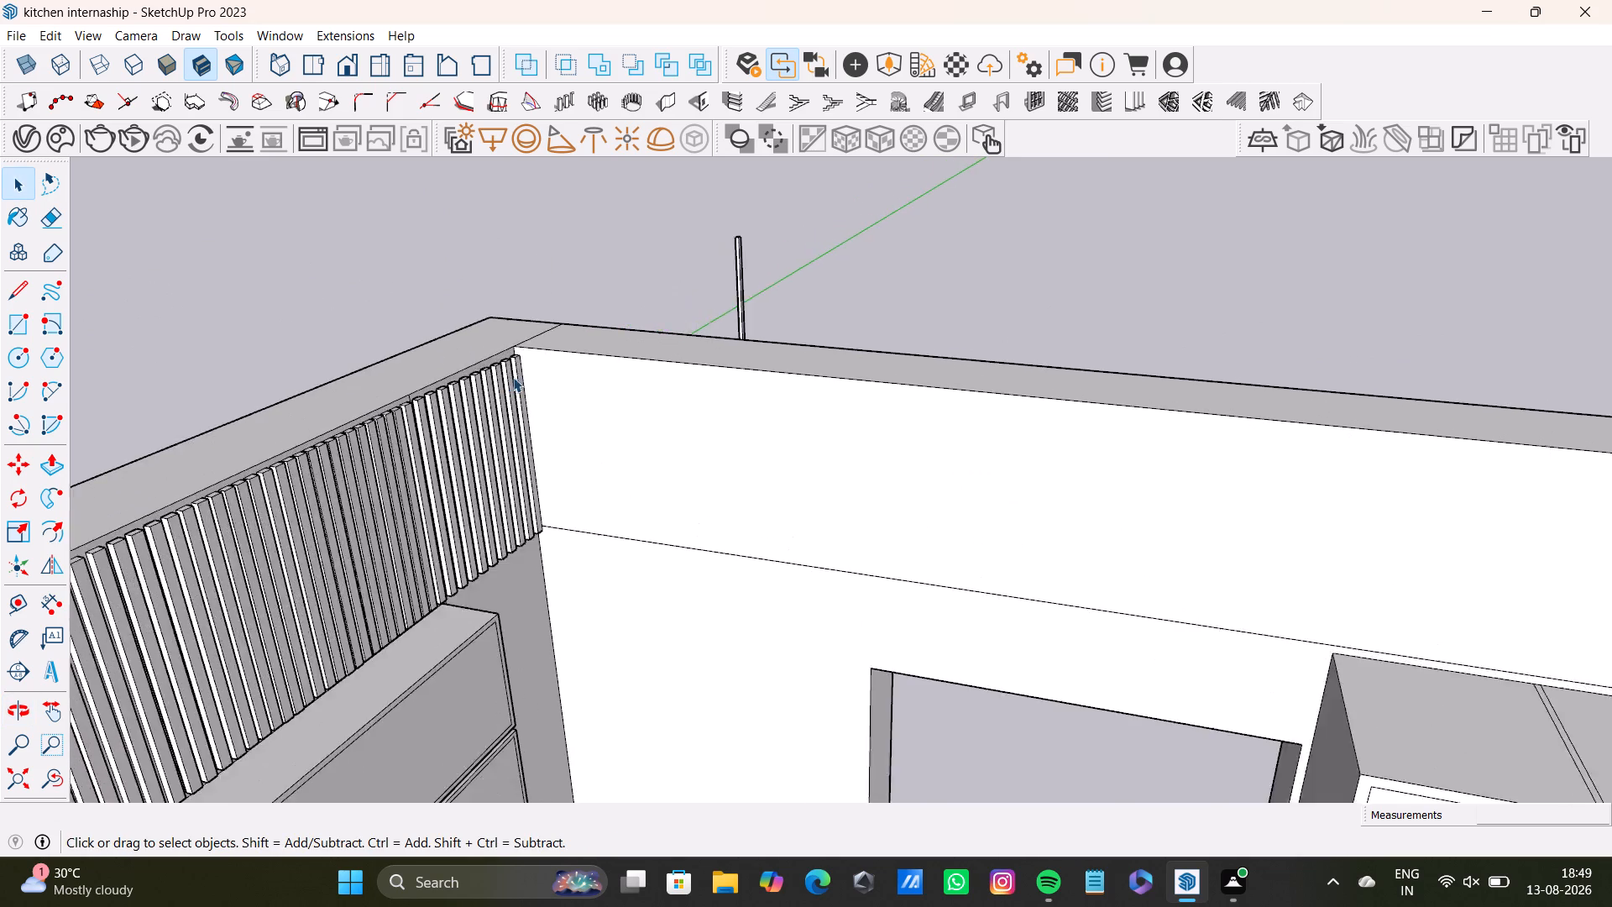
pyautogui.scroll(11, 513, 377)
pyautogui.click(527, 350)
pyautogui.tripleClick(522, 354)
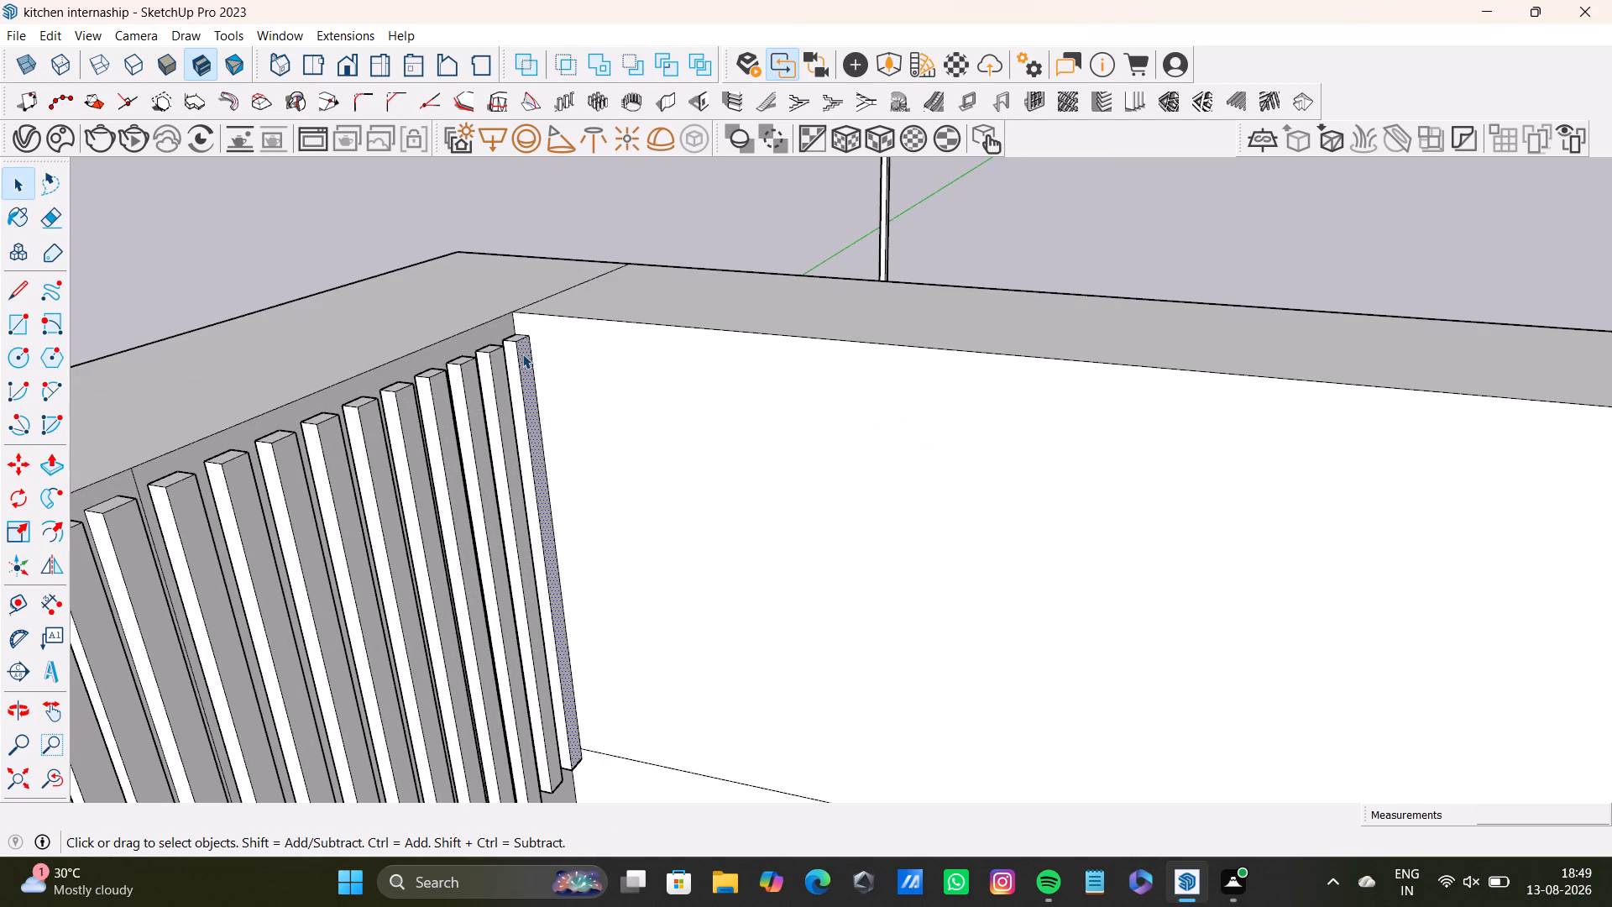
pyautogui.doubleClick(526, 363)
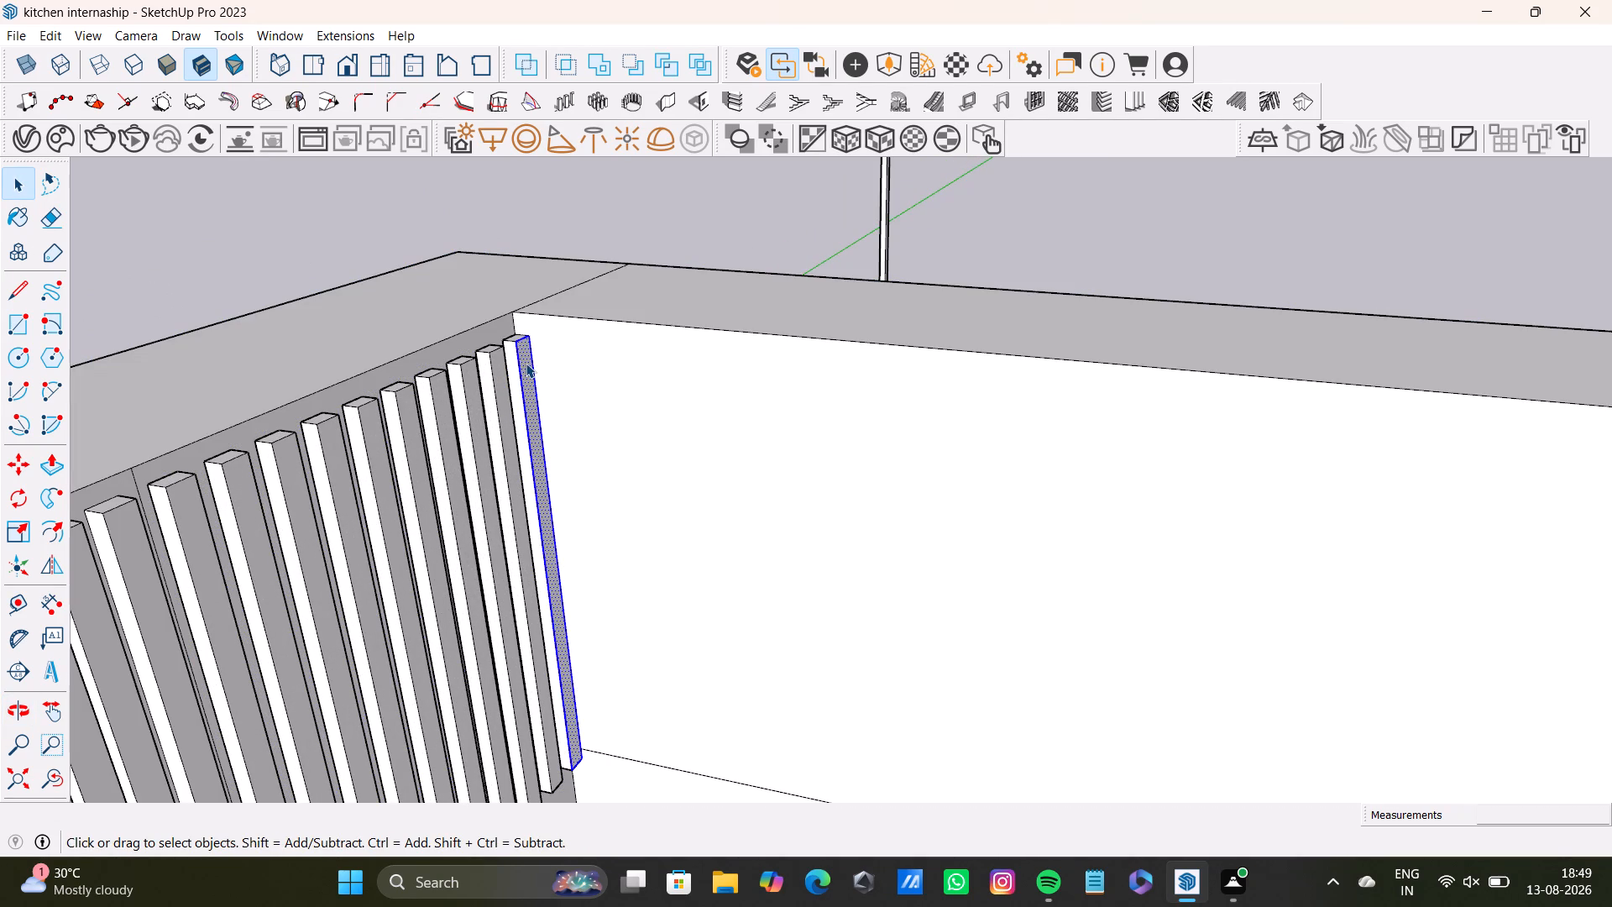
pyautogui.keyDown('shift'); pyautogui.doubleClick(516, 363); pyautogui.keyUp('shift')
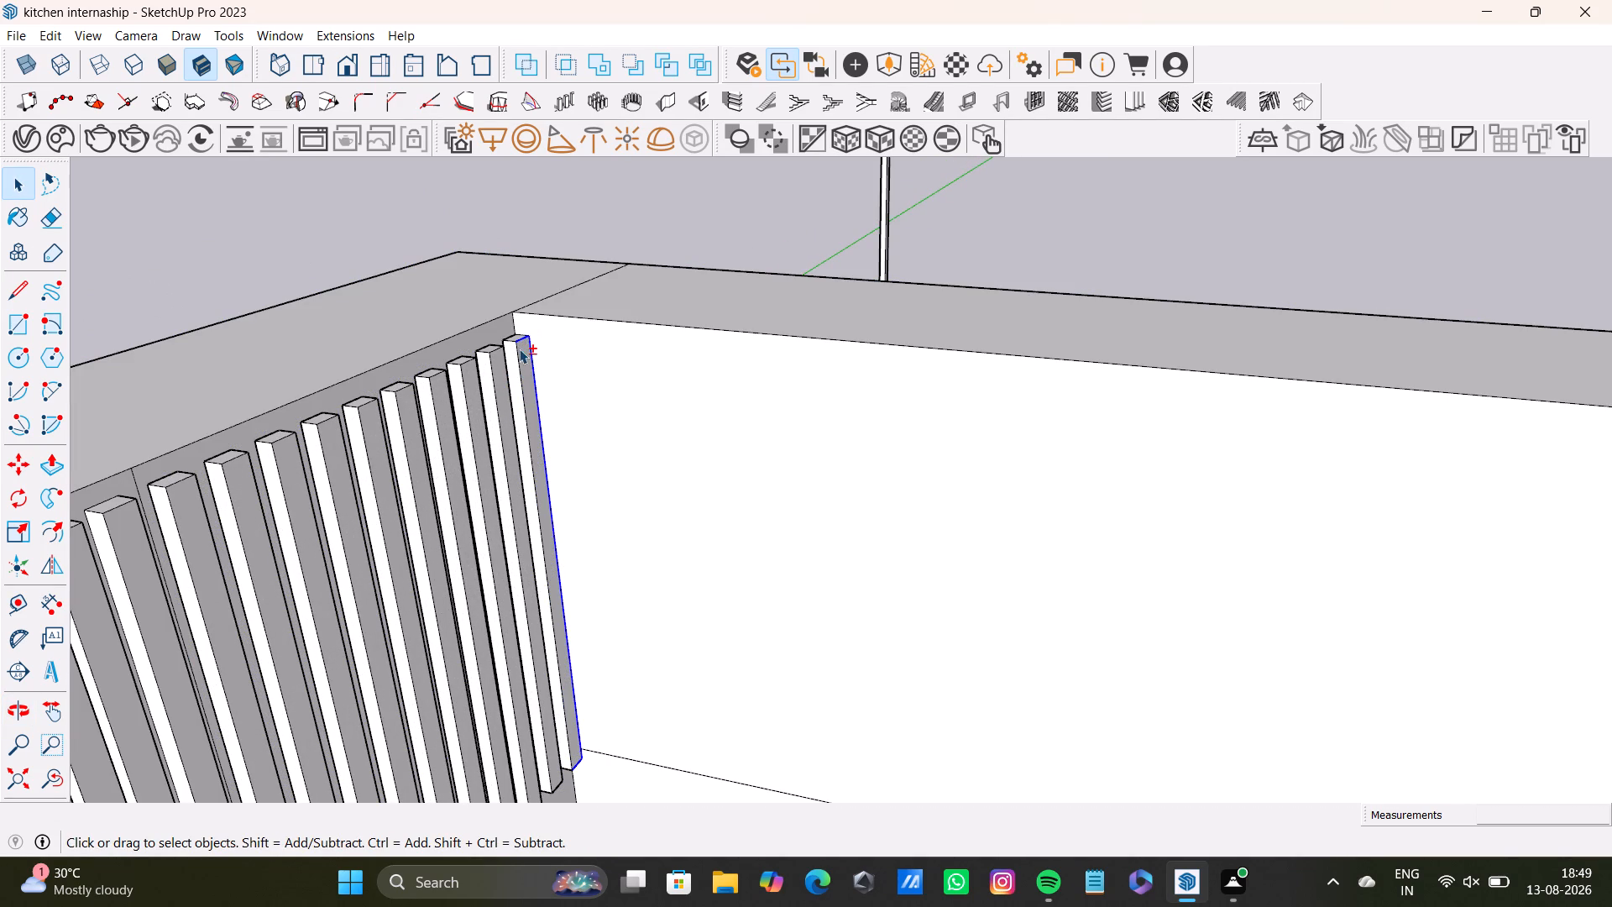
pyautogui.keyDown('shift'); pyautogui.scroll(10, 523, 350); pyautogui.keyUp('shift')
pyautogui.keyDown('shift'); pyautogui.doubleClick(524, 349); pyautogui.keyUp('shift')
pyautogui.keyDown('shift'); pyautogui.doubleClick(500, 346); pyautogui.keyUp('shift')
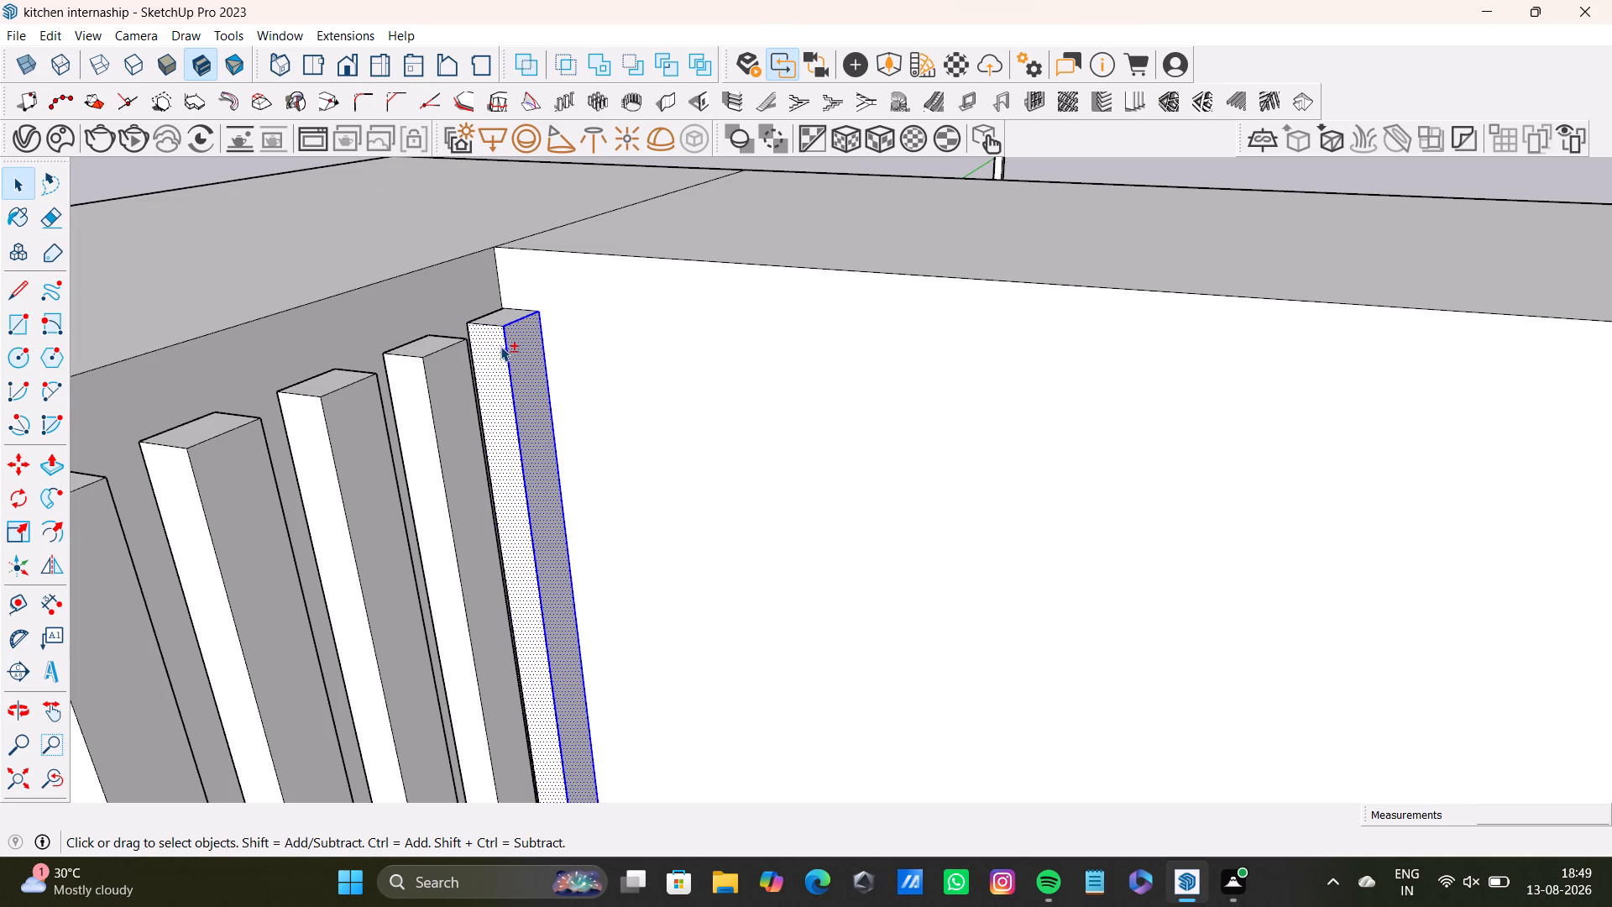
pyautogui.keyDown('shift'); pyautogui.doubleClick(503, 322); pyautogui.keyUp('shift')
pyautogui.scroll(-7, 550, 419)
pyautogui.moveTo(568, 513); pyautogui.dragTo(484, 498, button='middle')
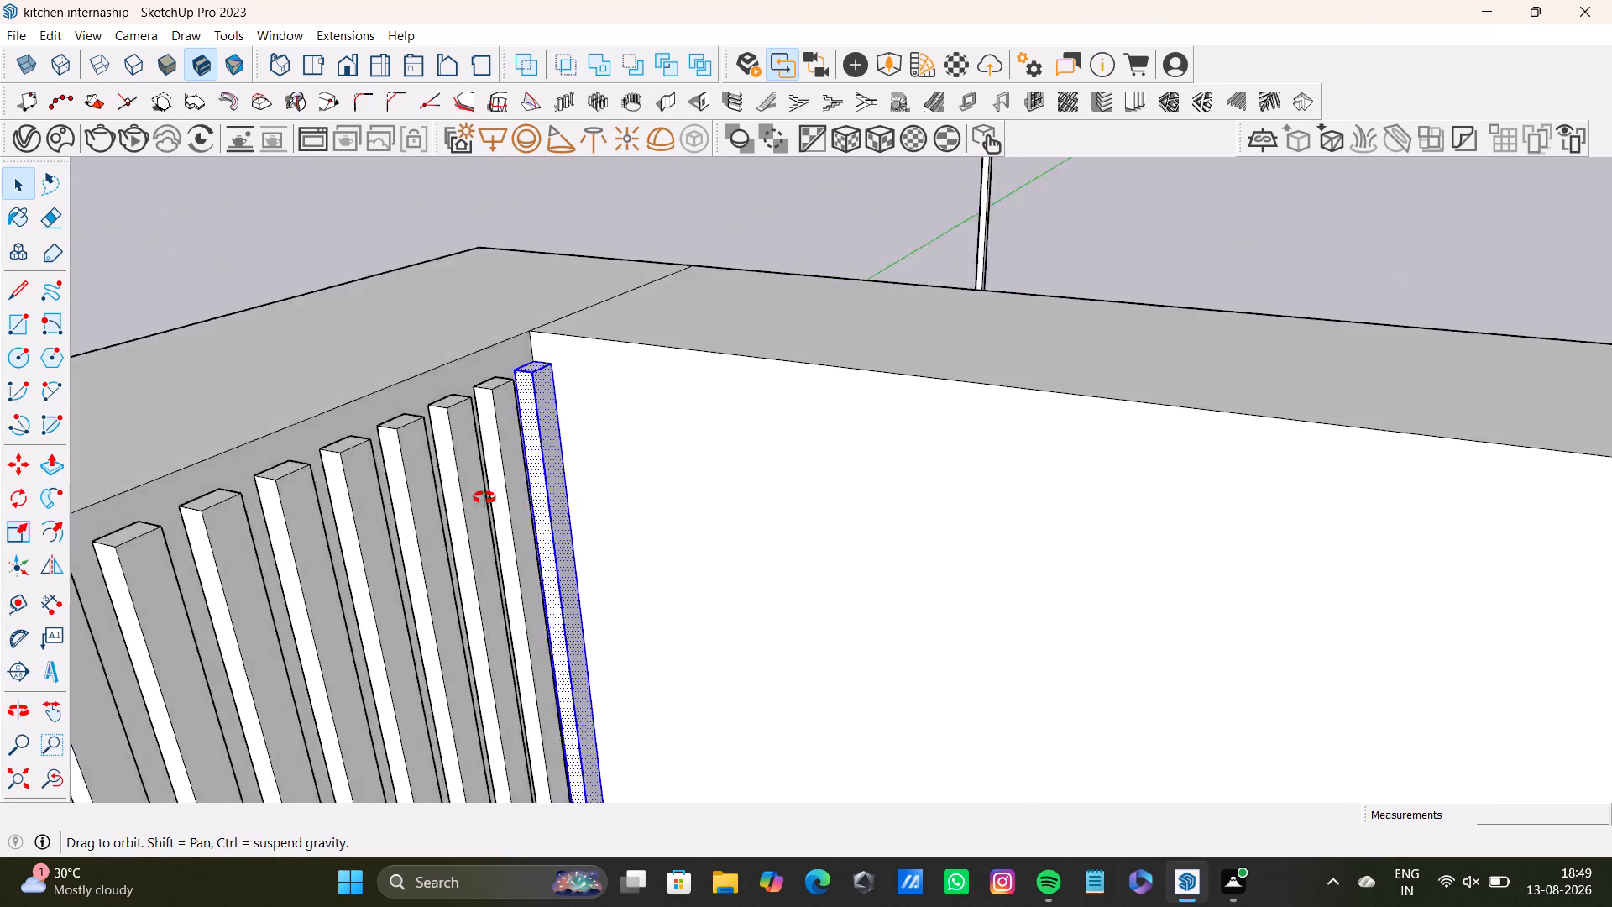
pyautogui.moveTo(484, 498); pyautogui.dragTo(422, 477, button='middle')
pyautogui.keyDown('shift'); pyautogui.moveTo(547, 540); pyautogui.dragTo(503, 211, button='middle'); pyautogui.keyUp('shift')
pyautogui.scroll(4, 570, 478)
pyautogui.moveTo(616, 595); pyautogui.dragTo(600, 359, button='middle')
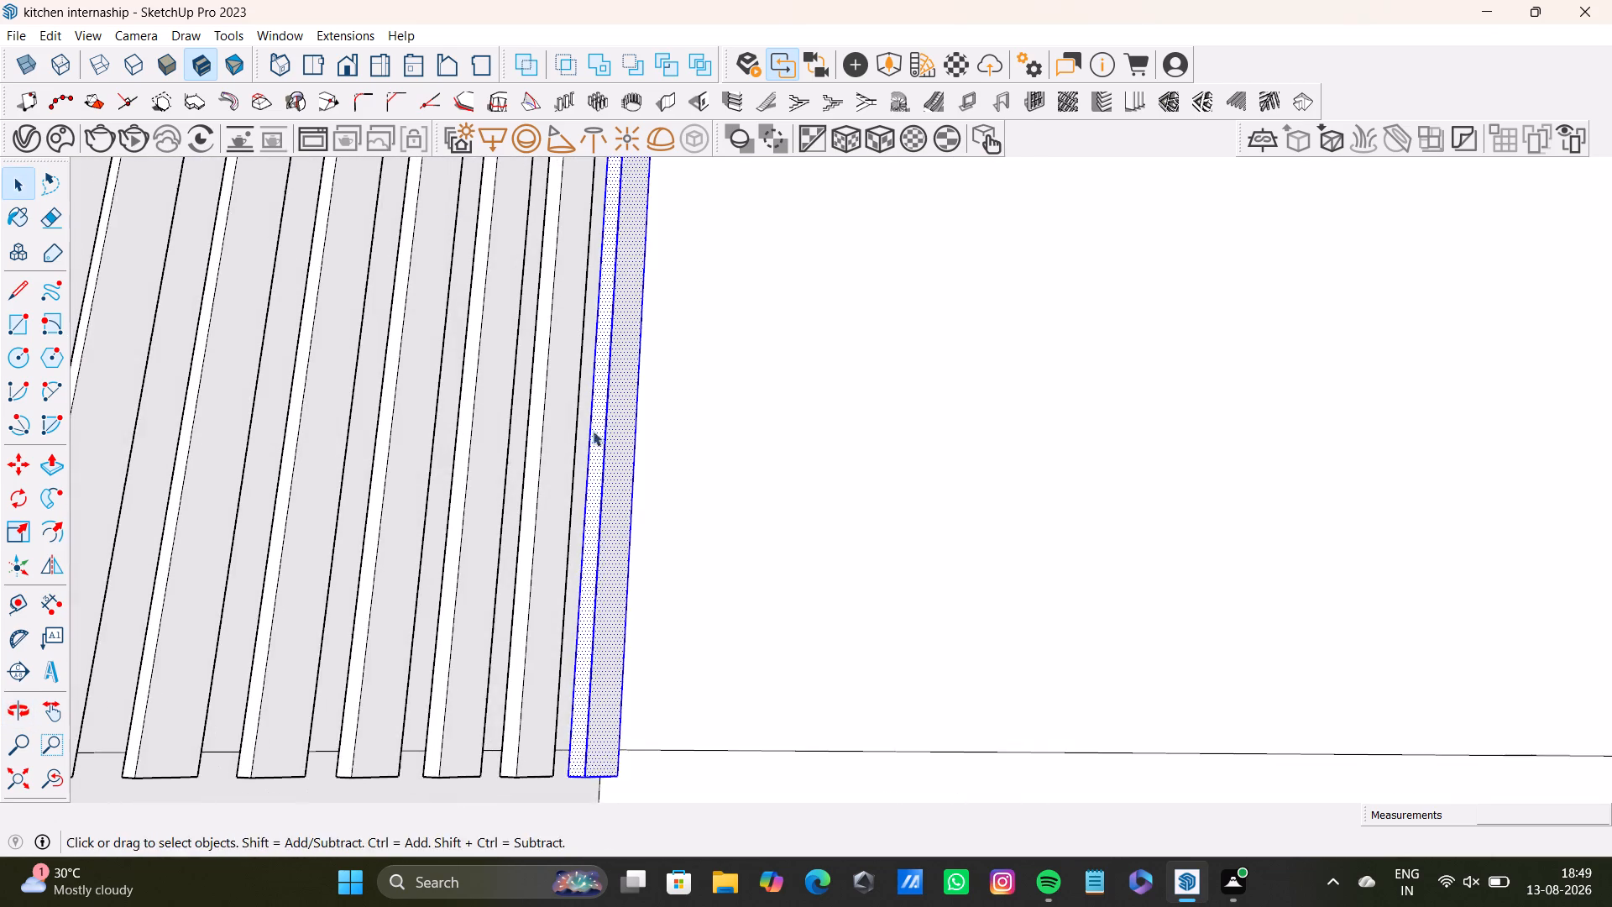
pyautogui.moveTo(589, 606); pyautogui.dragTo(600, 351, button='middle')
pyautogui.moveTo(613, 525); pyautogui.dragTo(628, 377, button='middle')
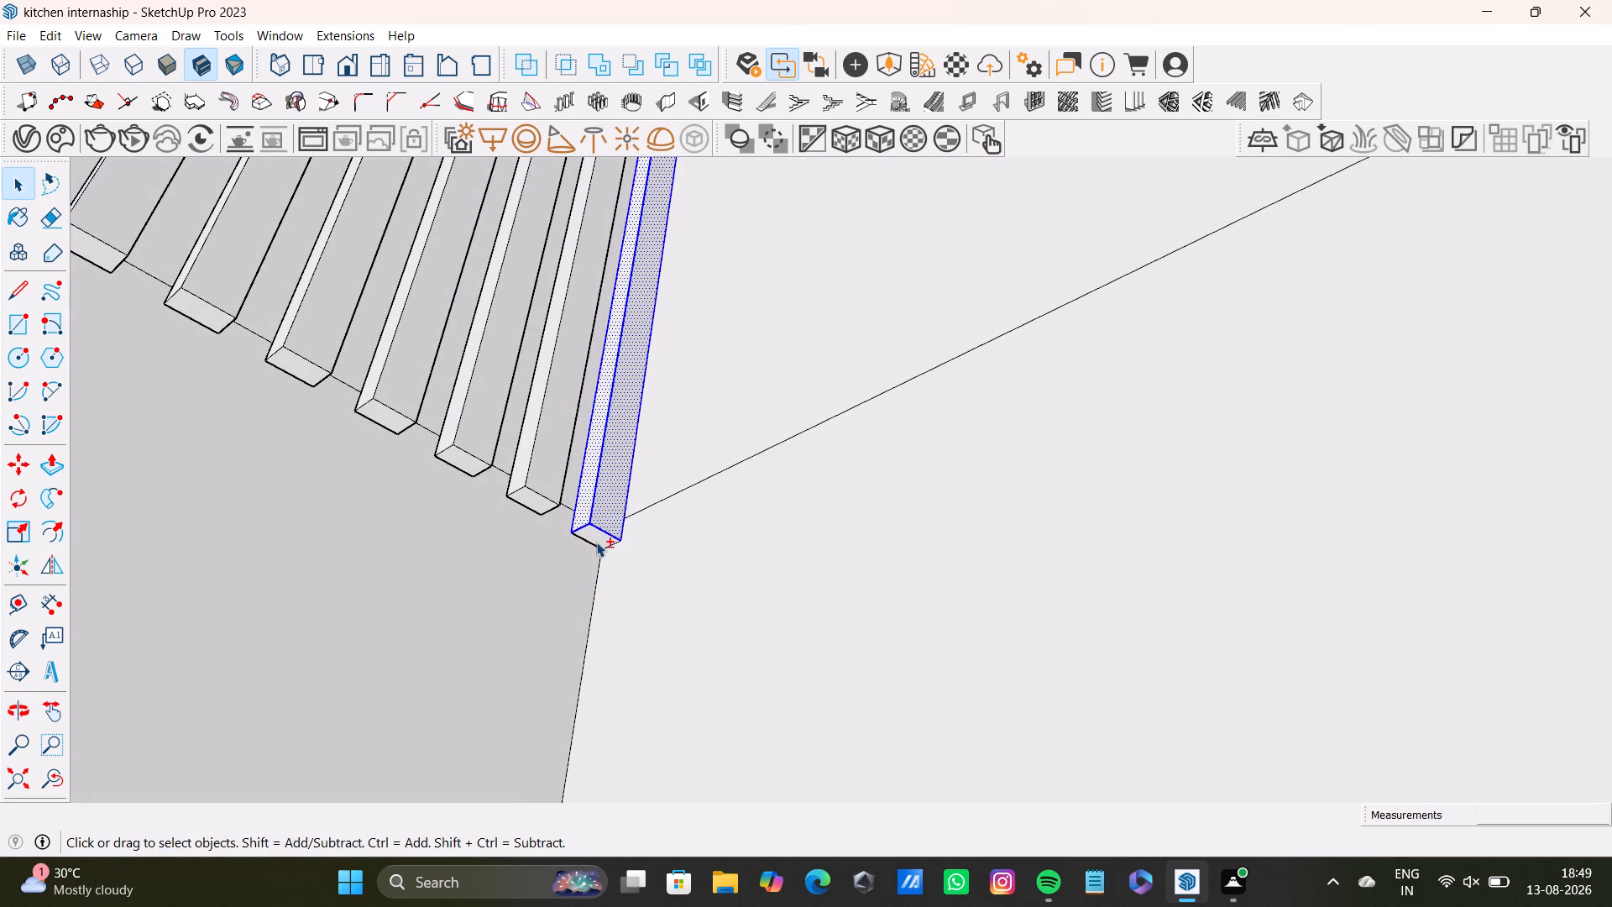
pyautogui.keyDown('shift'); pyautogui.doubleClick(596, 542); pyautogui.keyUp('shift')
pyautogui.keyDown('shift'); pyautogui.click(610, 546); pyautogui.keyUp('shift')
# Copy the selected corner slat about 13' 8" along the plain wall, close to its far corner above the shelving.
pyautogui.moveTo(603, 537); pyautogui.dragTo(597, 821, button='middle')
pyautogui.press('m')
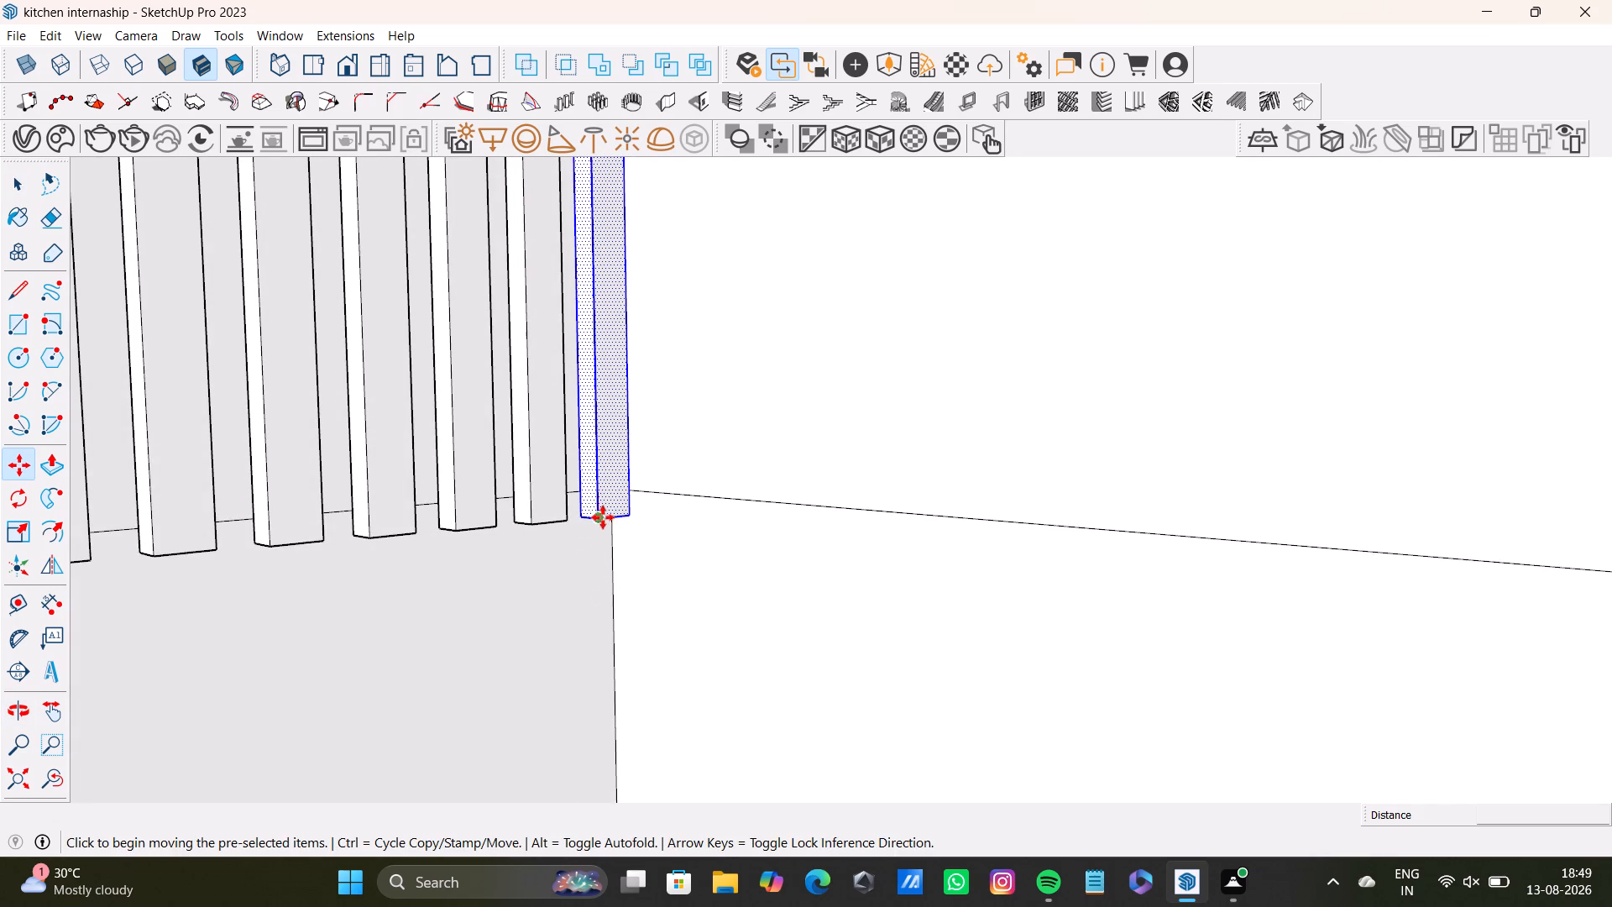
pyautogui.click(603, 518)
pyautogui.scroll(-14, 1083, 579)
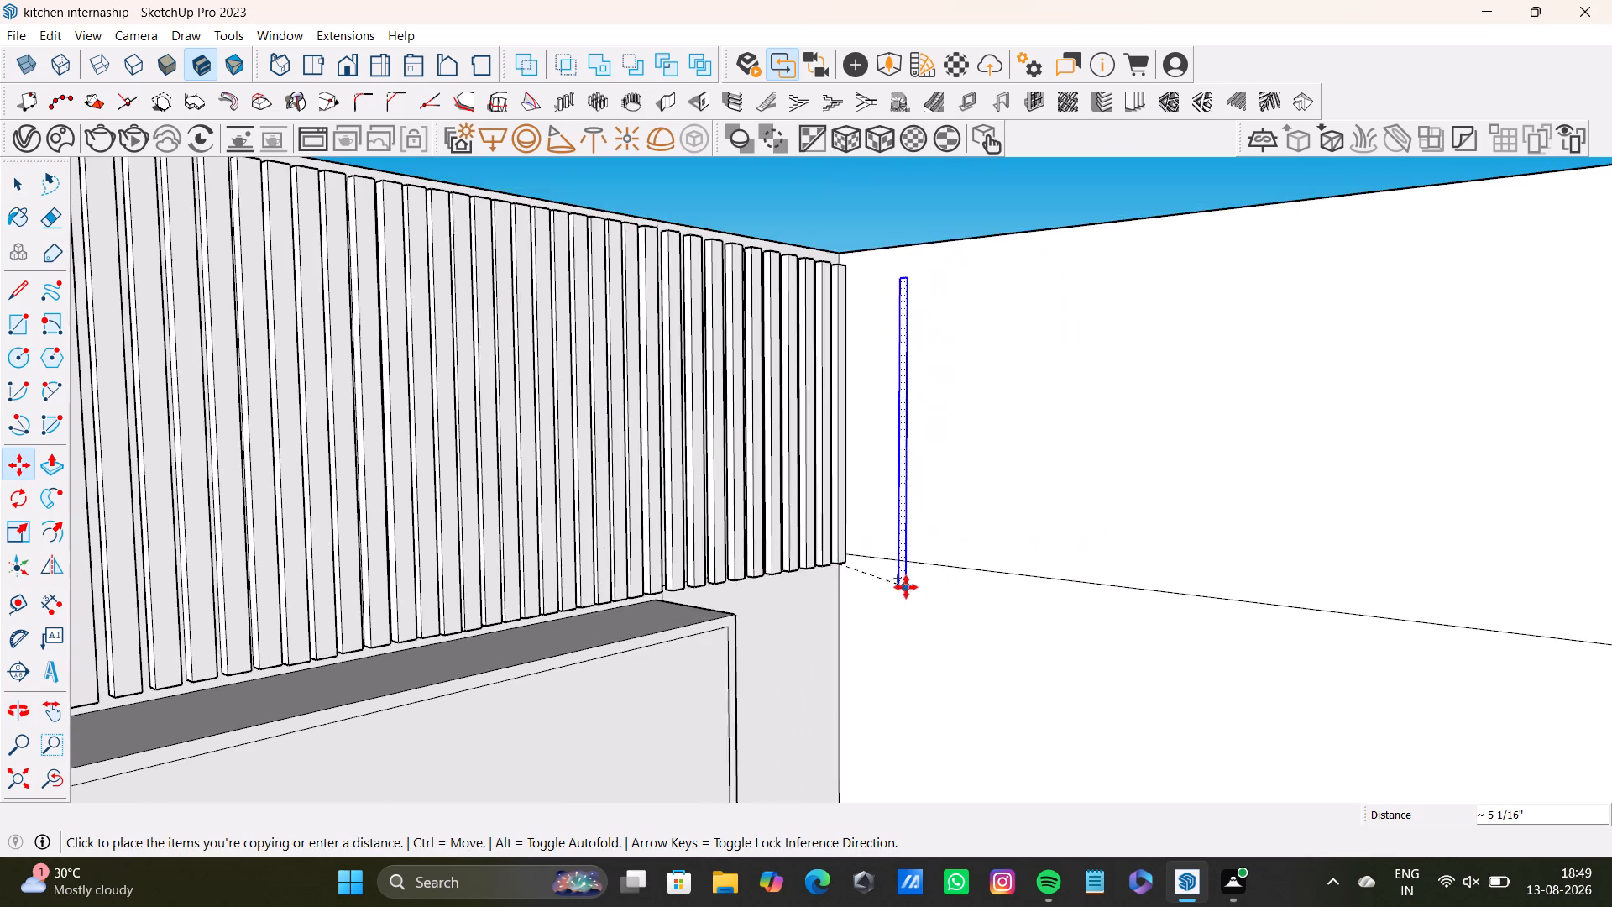
pyautogui.keyDown('shift'); pyautogui.moveTo(1061, 520); pyautogui.dragTo(711, 641, button='middle'); pyautogui.keyUp('shift')
pyautogui.scroll(-10, 902, 668)
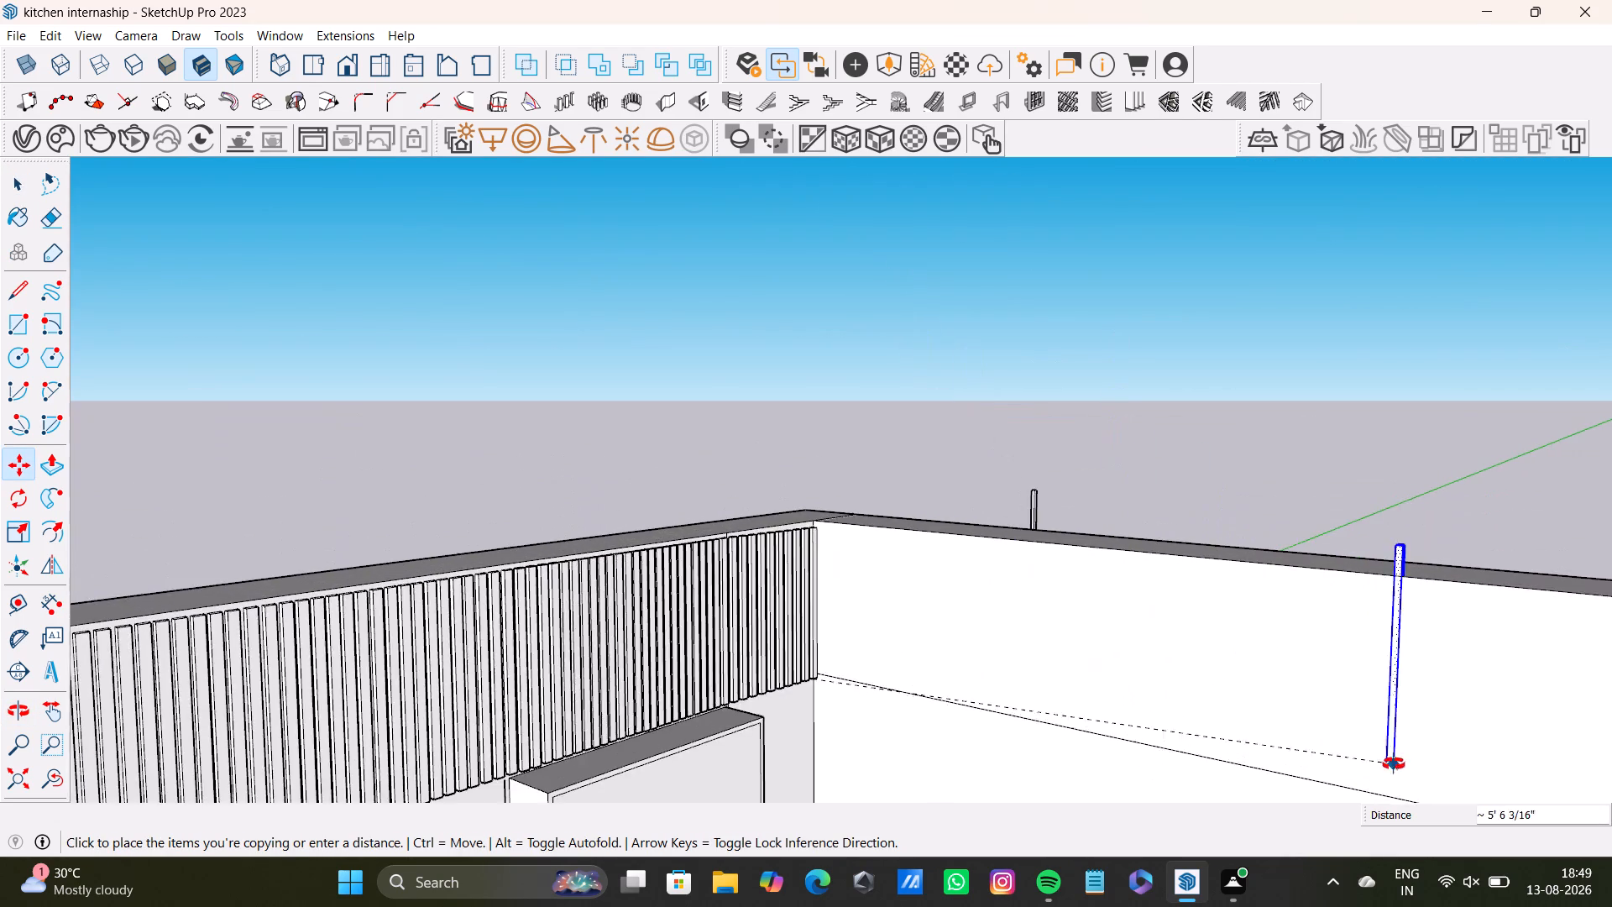
pyautogui.keyDown('shift'); pyautogui.moveTo(1394, 764); pyautogui.dragTo(814, 464, button='middle'); pyautogui.keyUp('shift')
pyautogui.moveTo(804, 486); pyautogui.dragTo(1170, 671, button='middle')
pyautogui.keyDown('shift'); pyautogui.moveTo(1218, 549); pyautogui.dragTo(224, 534, button='middle'); pyautogui.keyUp('shift')
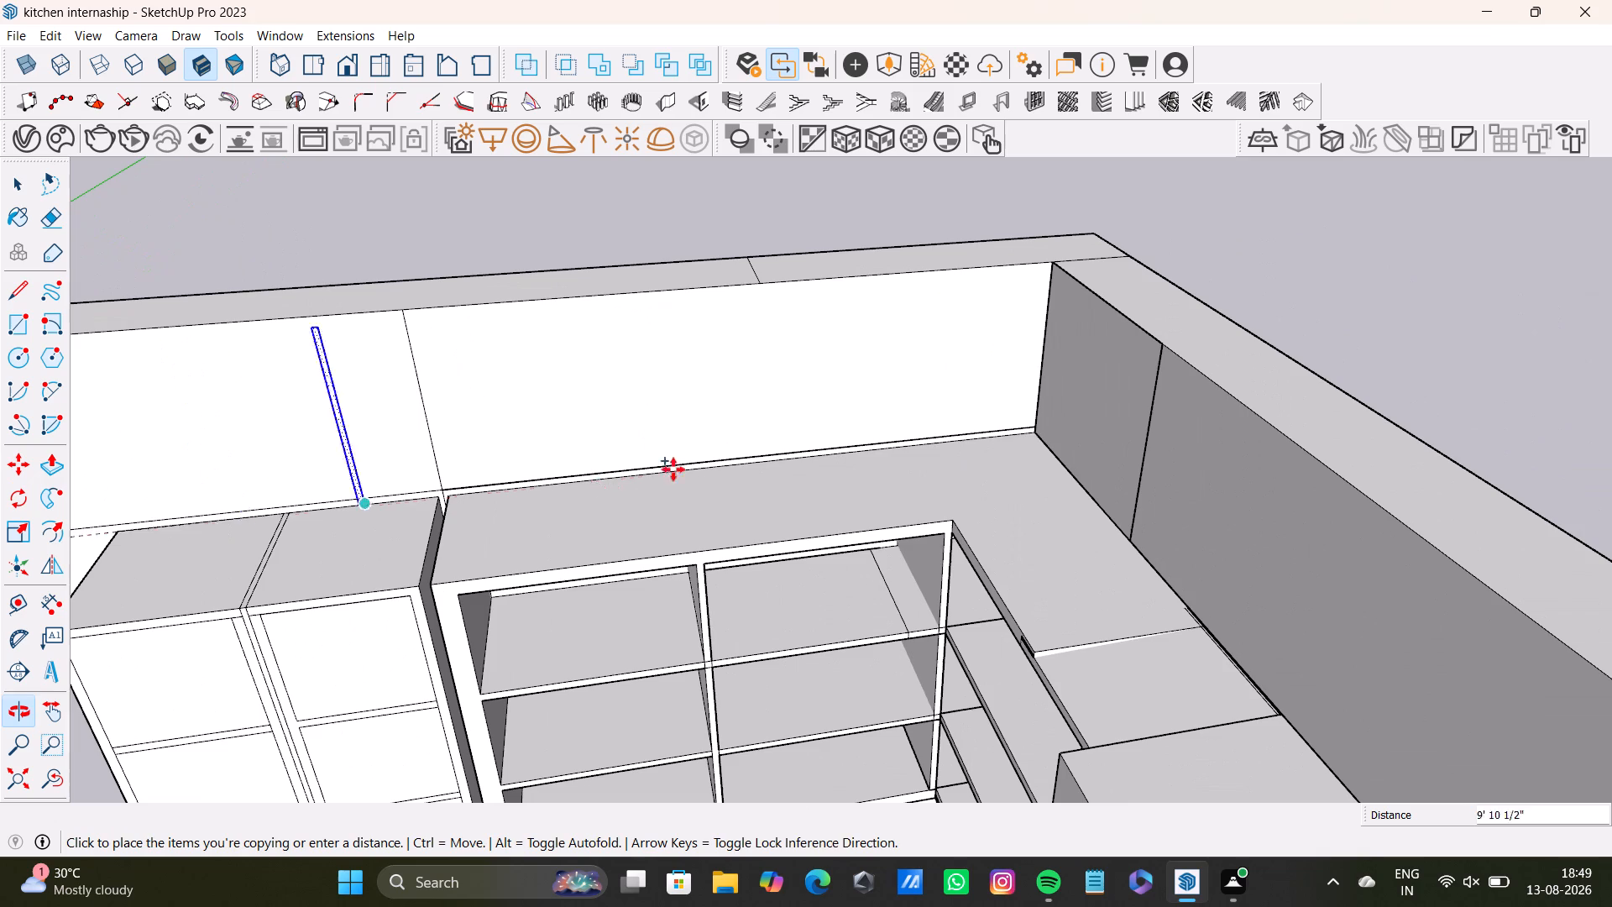
pyautogui.scroll(5, 1035, 430)
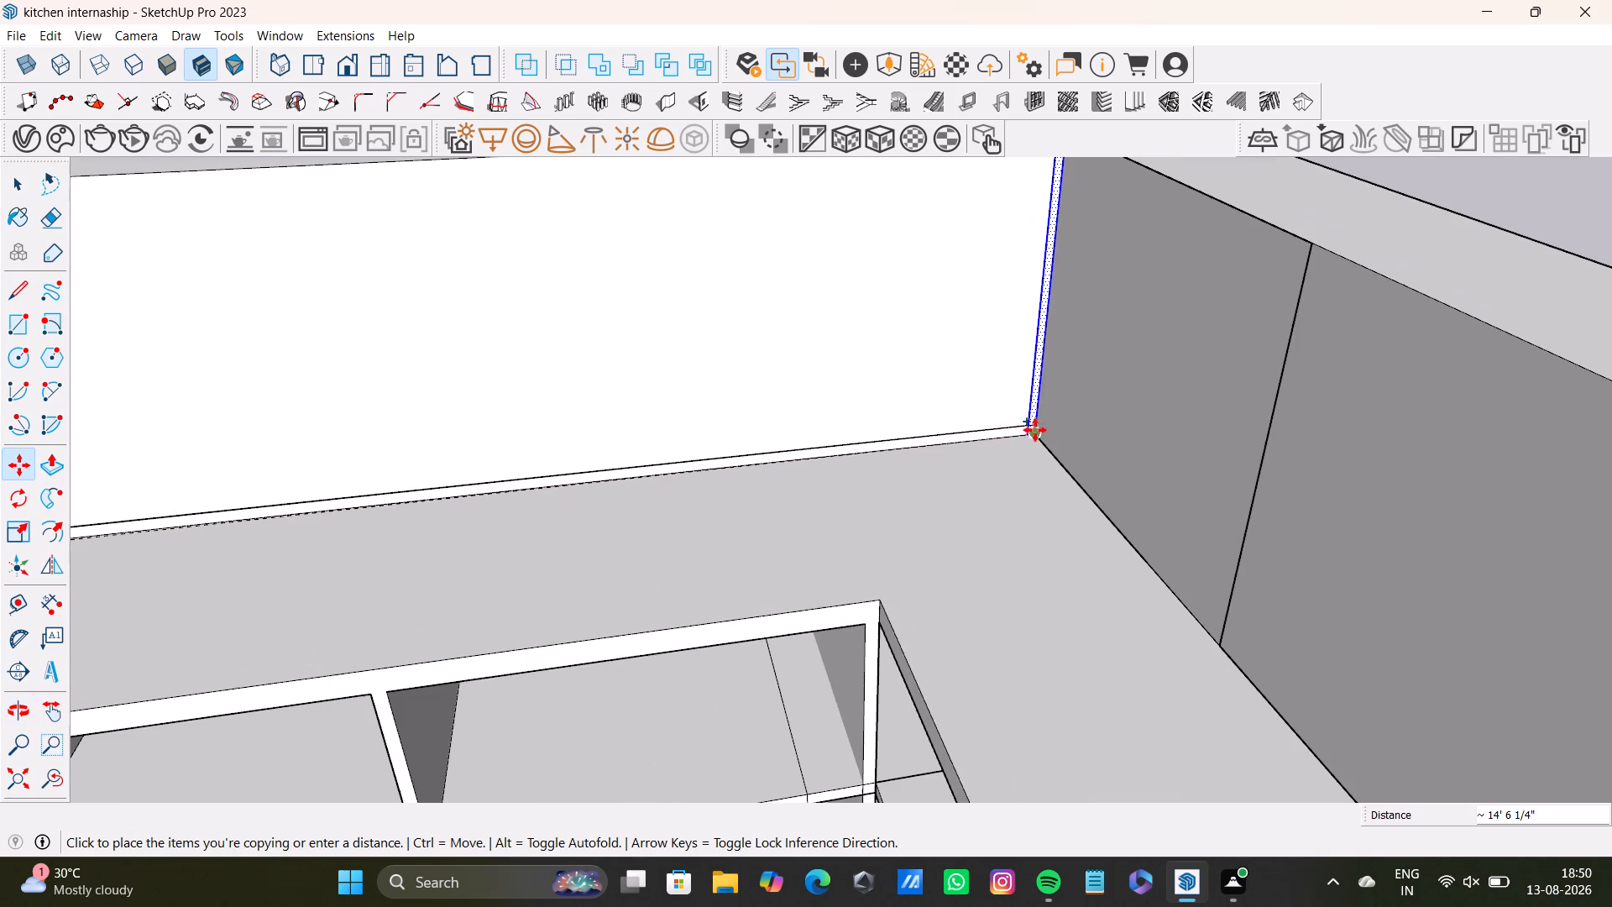
pyautogui.moveTo(997, 406); pyautogui.dragTo(815, 623, button='middle')
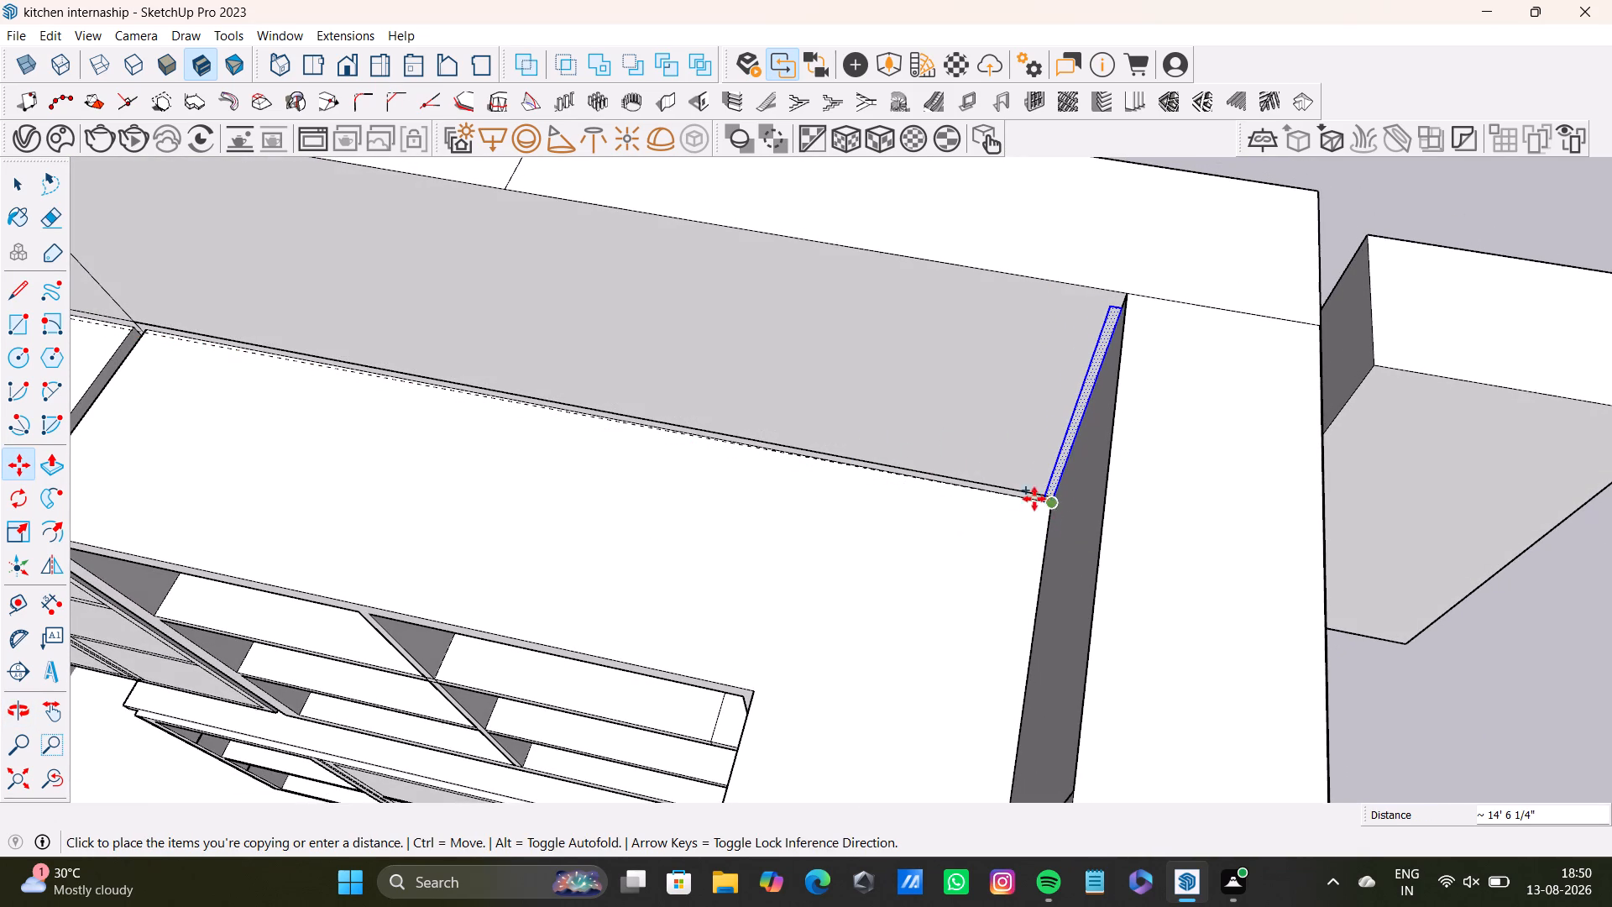
pyautogui.moveTo(1038, 479); pyautogui.dragTo(928, 489, button='middle')
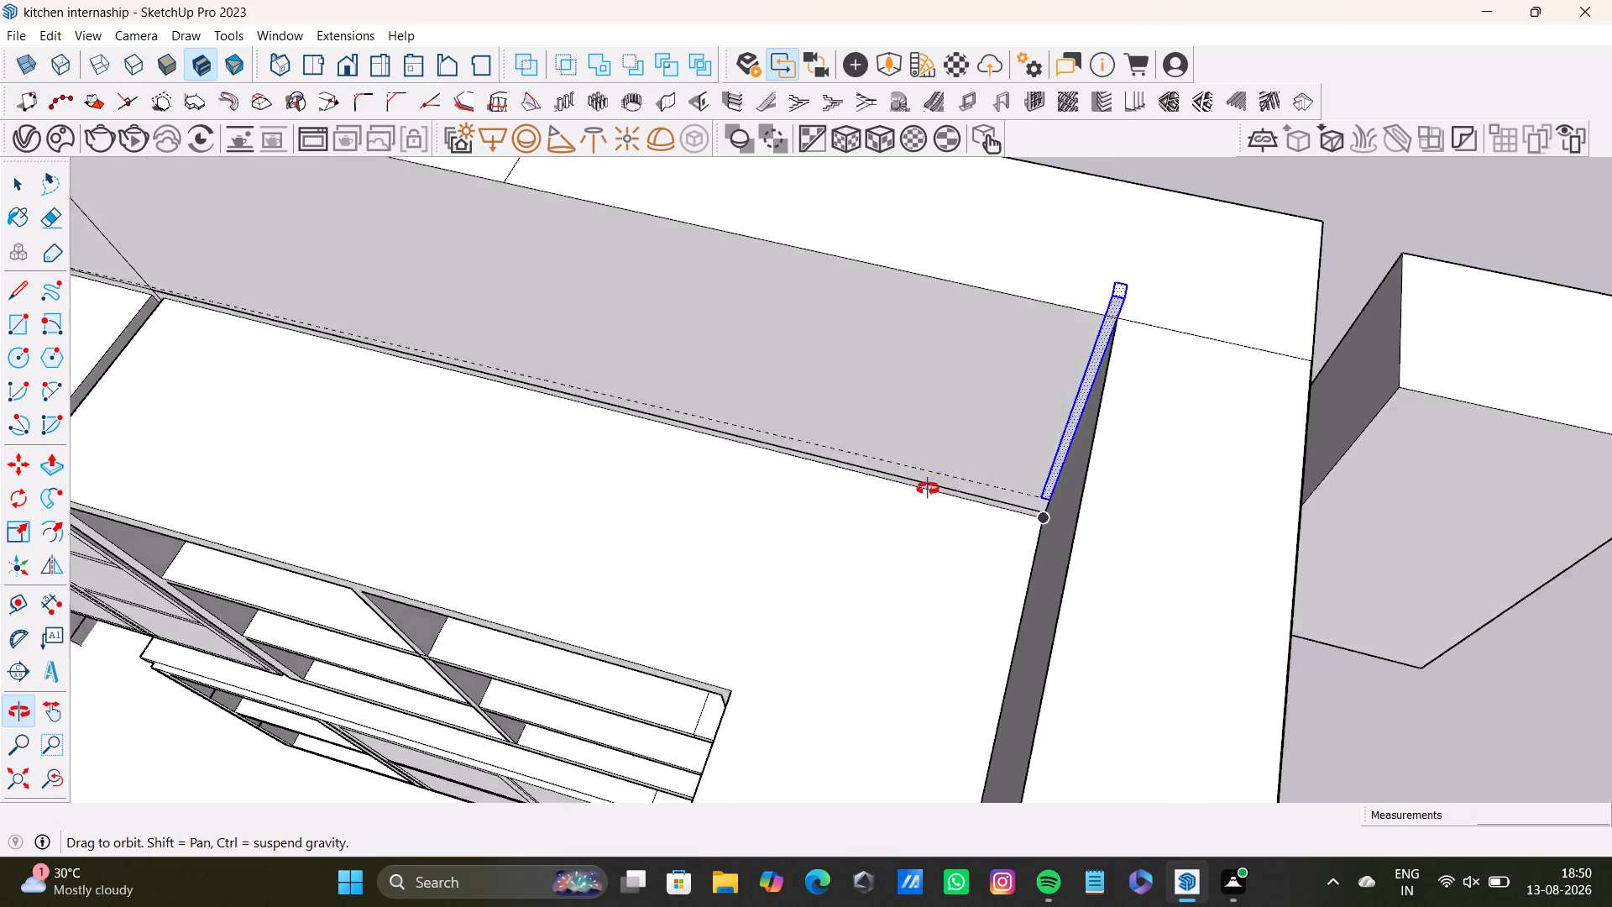
pyautogui.moveTo(928, 489); pyautogui.dragTo(830, 480, button='middle')
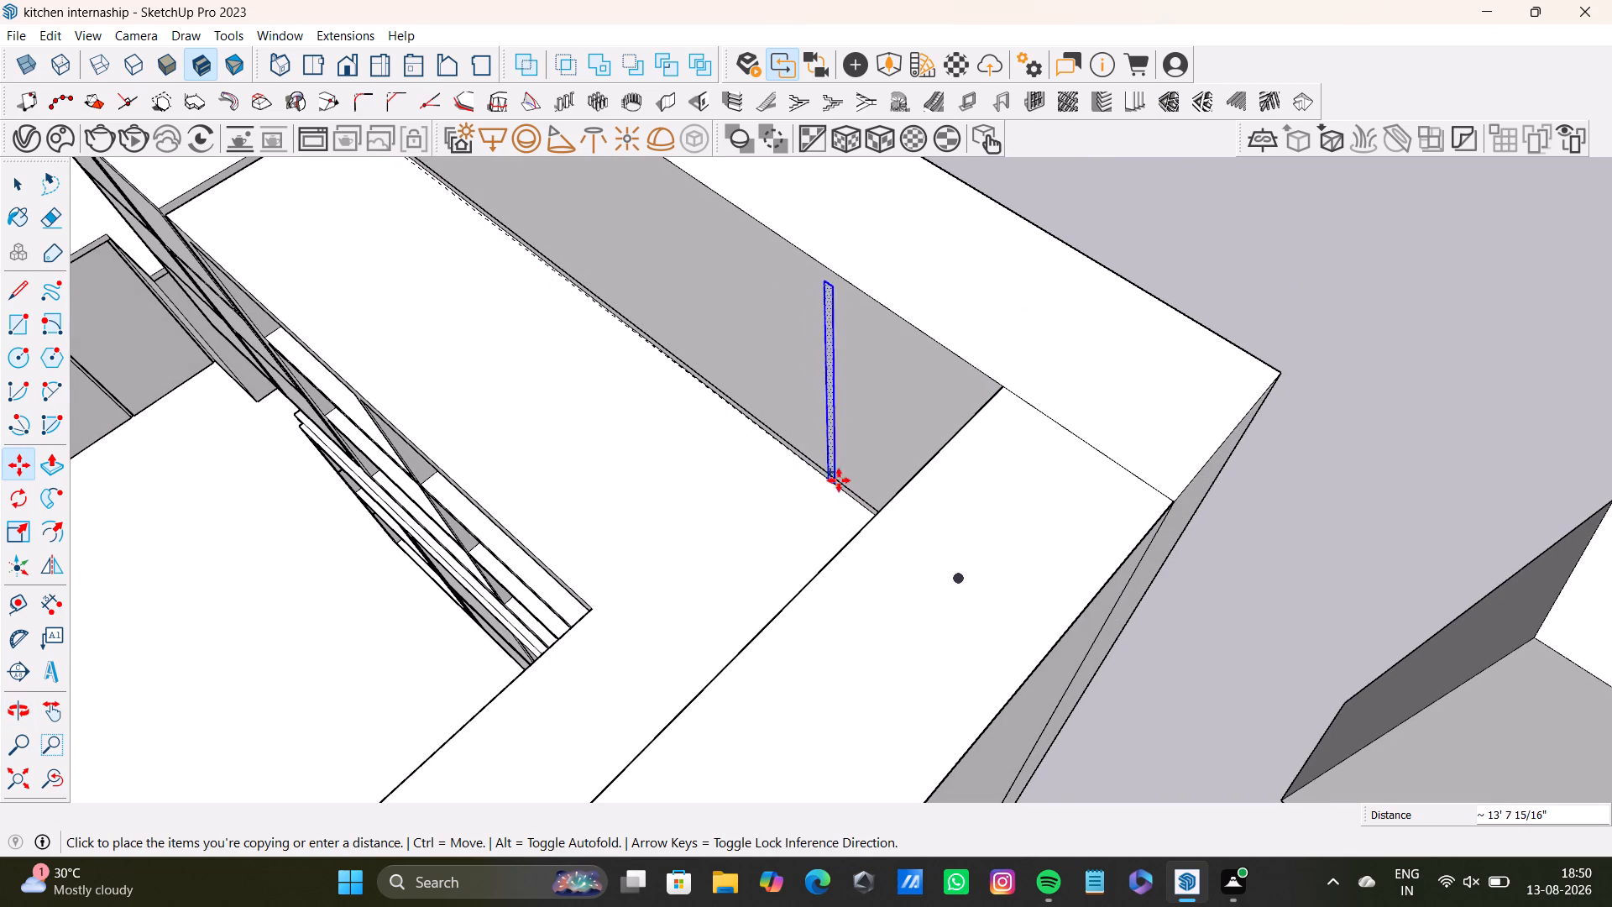
pyautogui.click(841, 485)
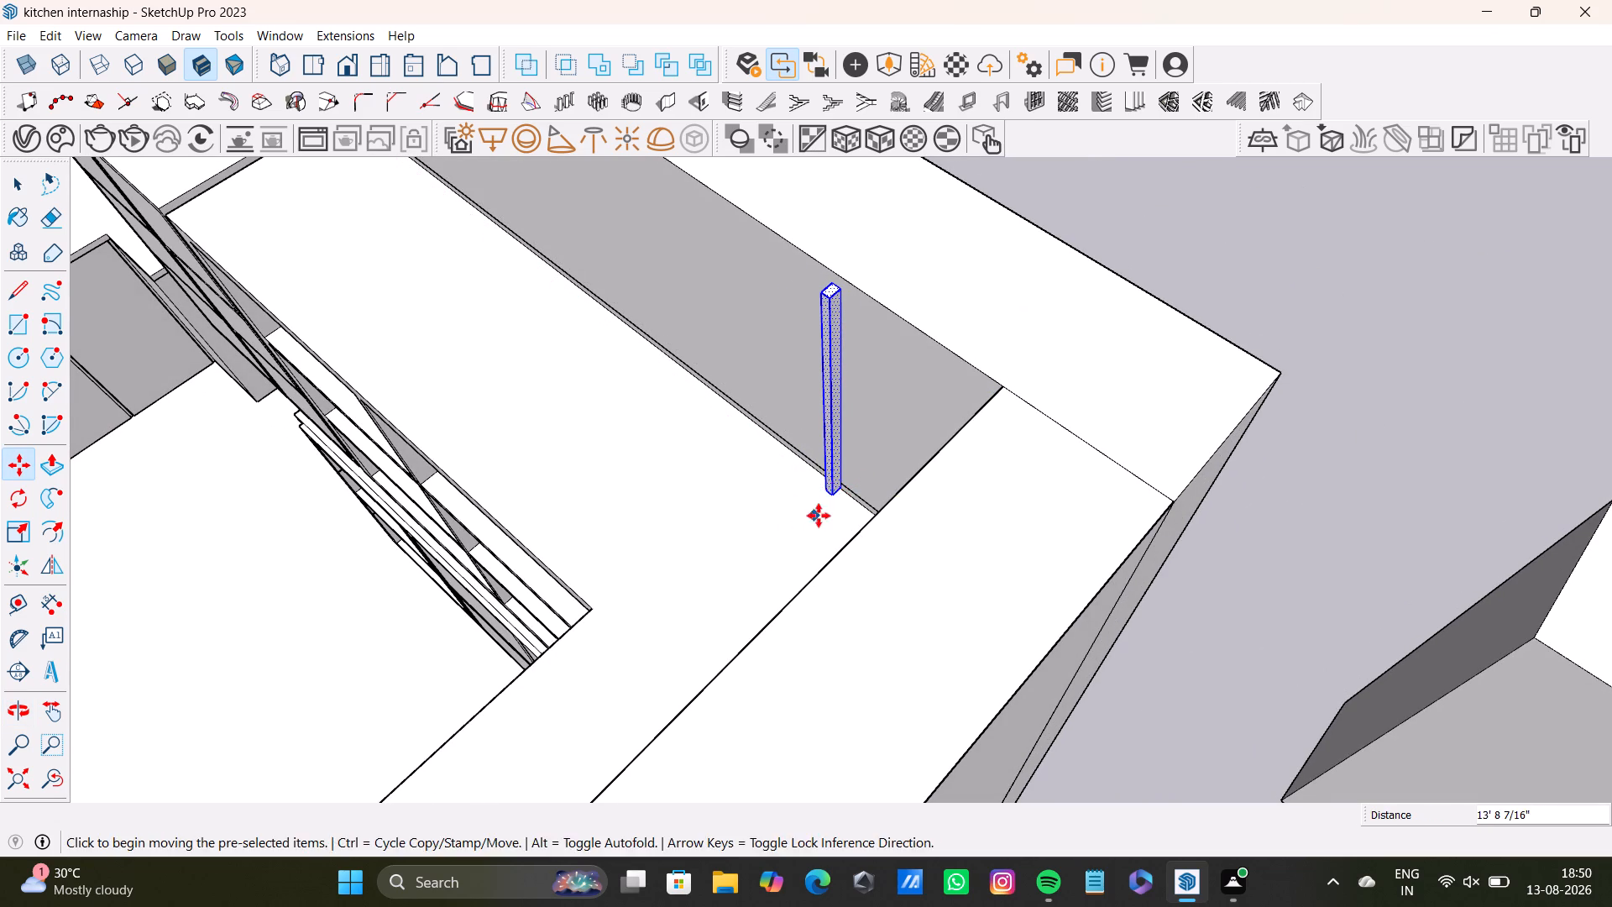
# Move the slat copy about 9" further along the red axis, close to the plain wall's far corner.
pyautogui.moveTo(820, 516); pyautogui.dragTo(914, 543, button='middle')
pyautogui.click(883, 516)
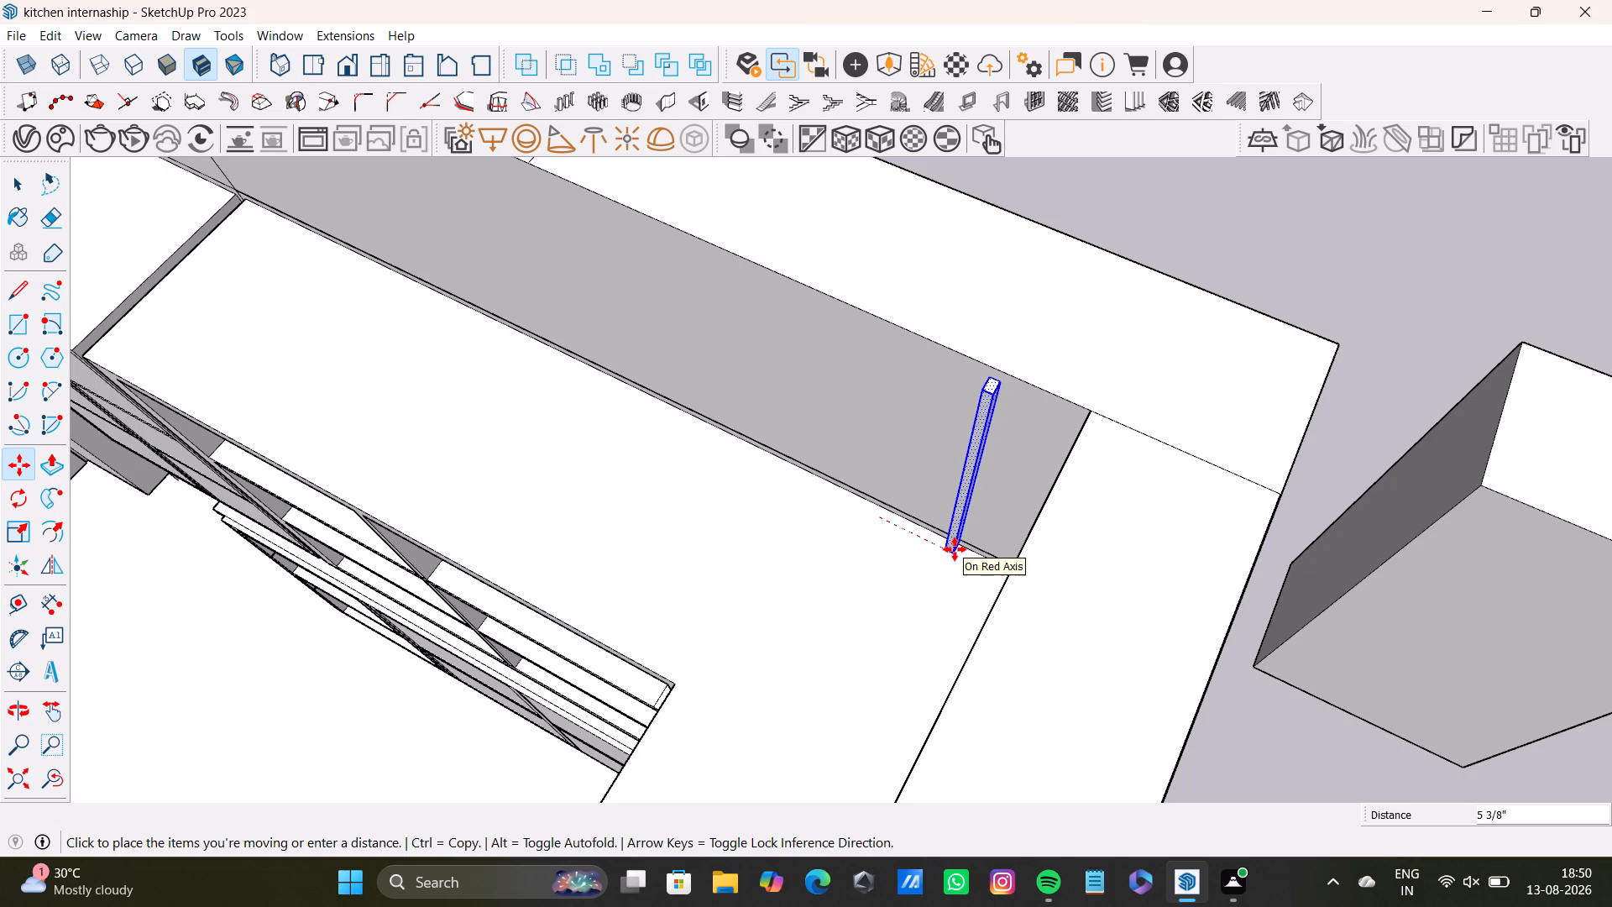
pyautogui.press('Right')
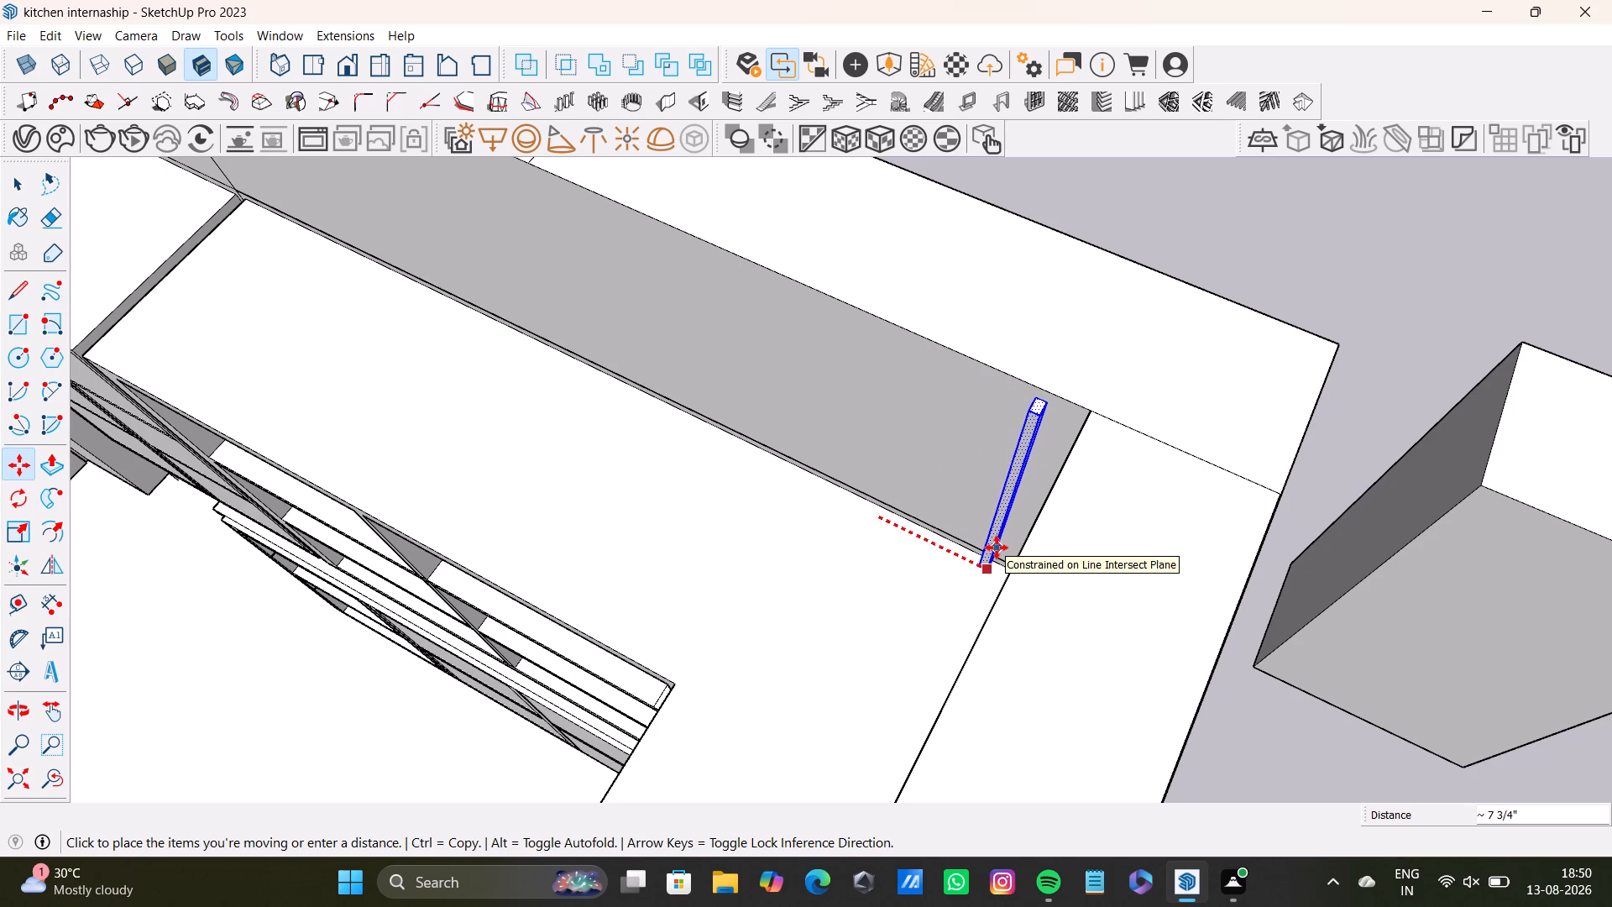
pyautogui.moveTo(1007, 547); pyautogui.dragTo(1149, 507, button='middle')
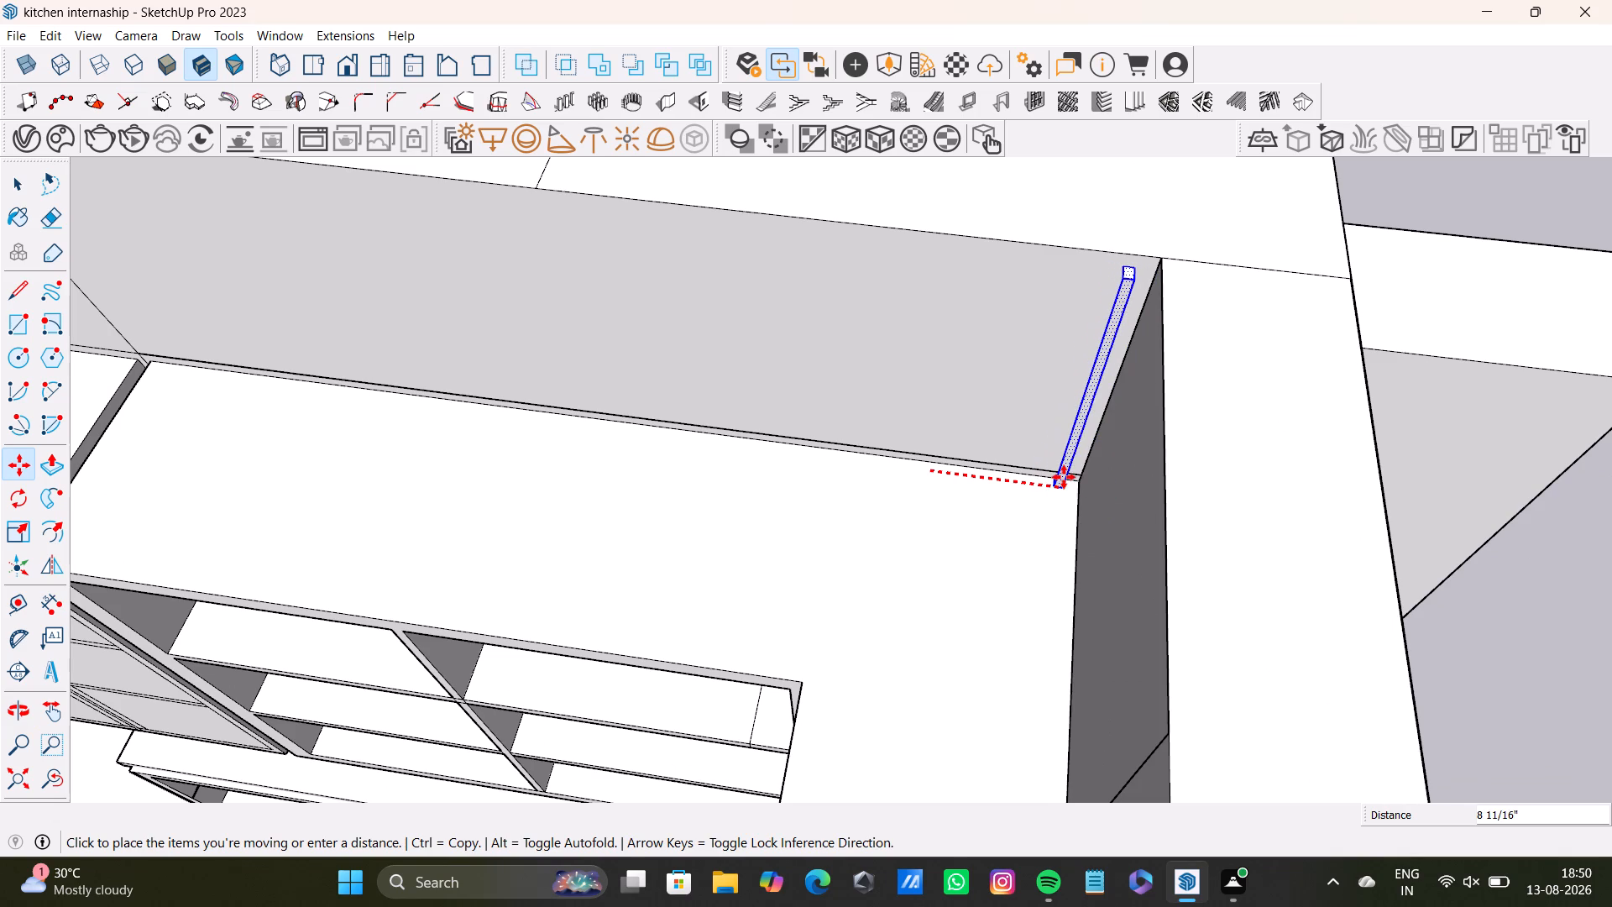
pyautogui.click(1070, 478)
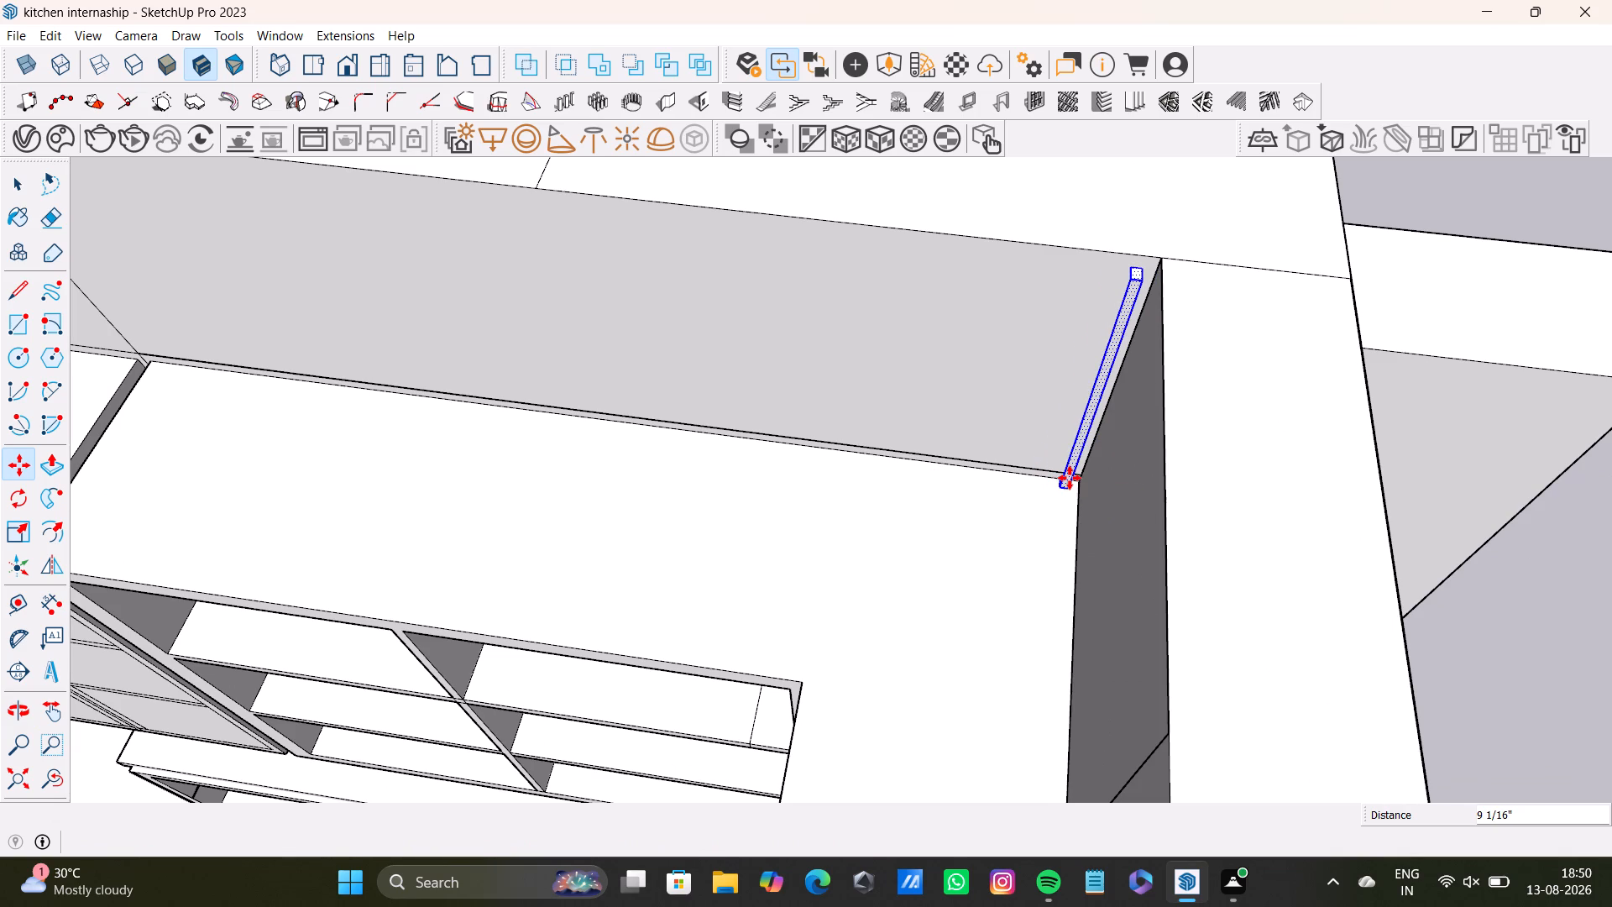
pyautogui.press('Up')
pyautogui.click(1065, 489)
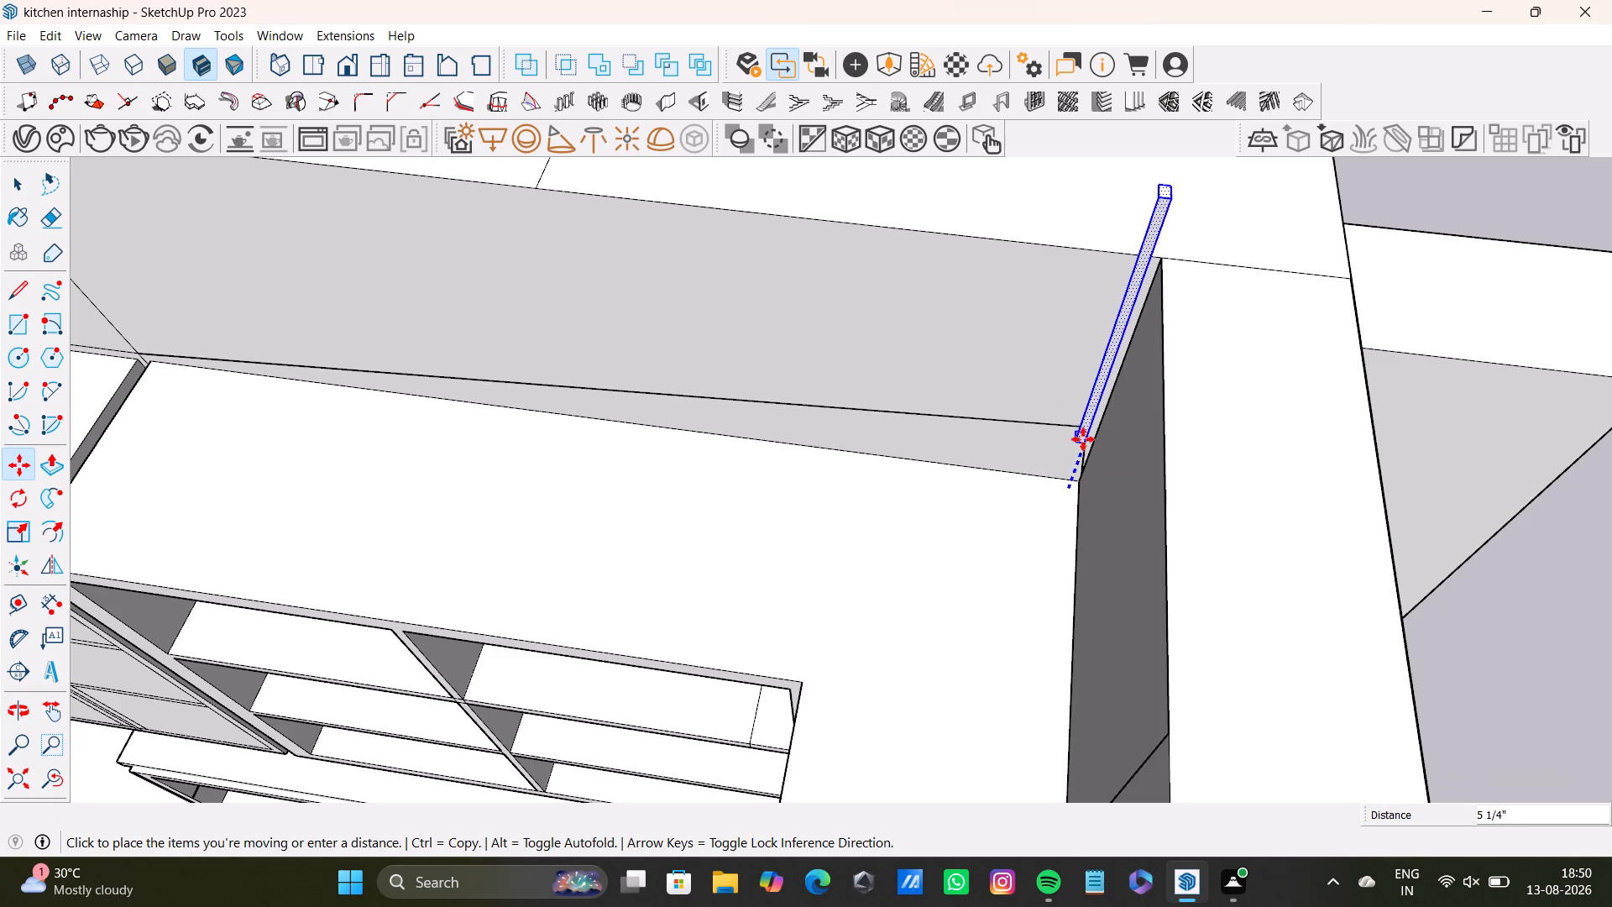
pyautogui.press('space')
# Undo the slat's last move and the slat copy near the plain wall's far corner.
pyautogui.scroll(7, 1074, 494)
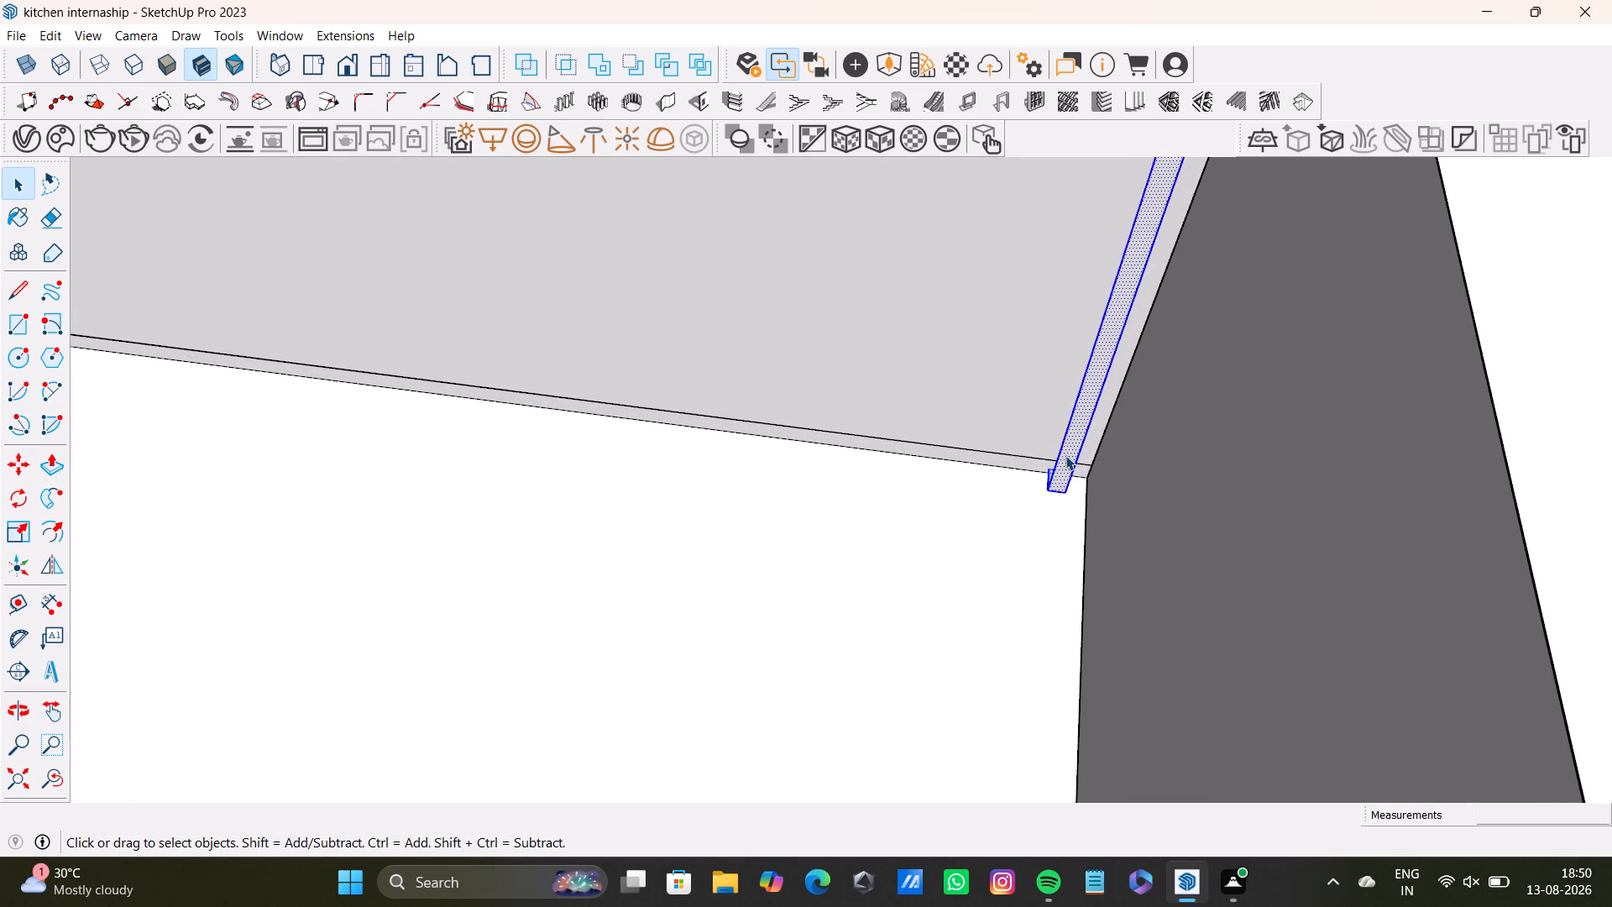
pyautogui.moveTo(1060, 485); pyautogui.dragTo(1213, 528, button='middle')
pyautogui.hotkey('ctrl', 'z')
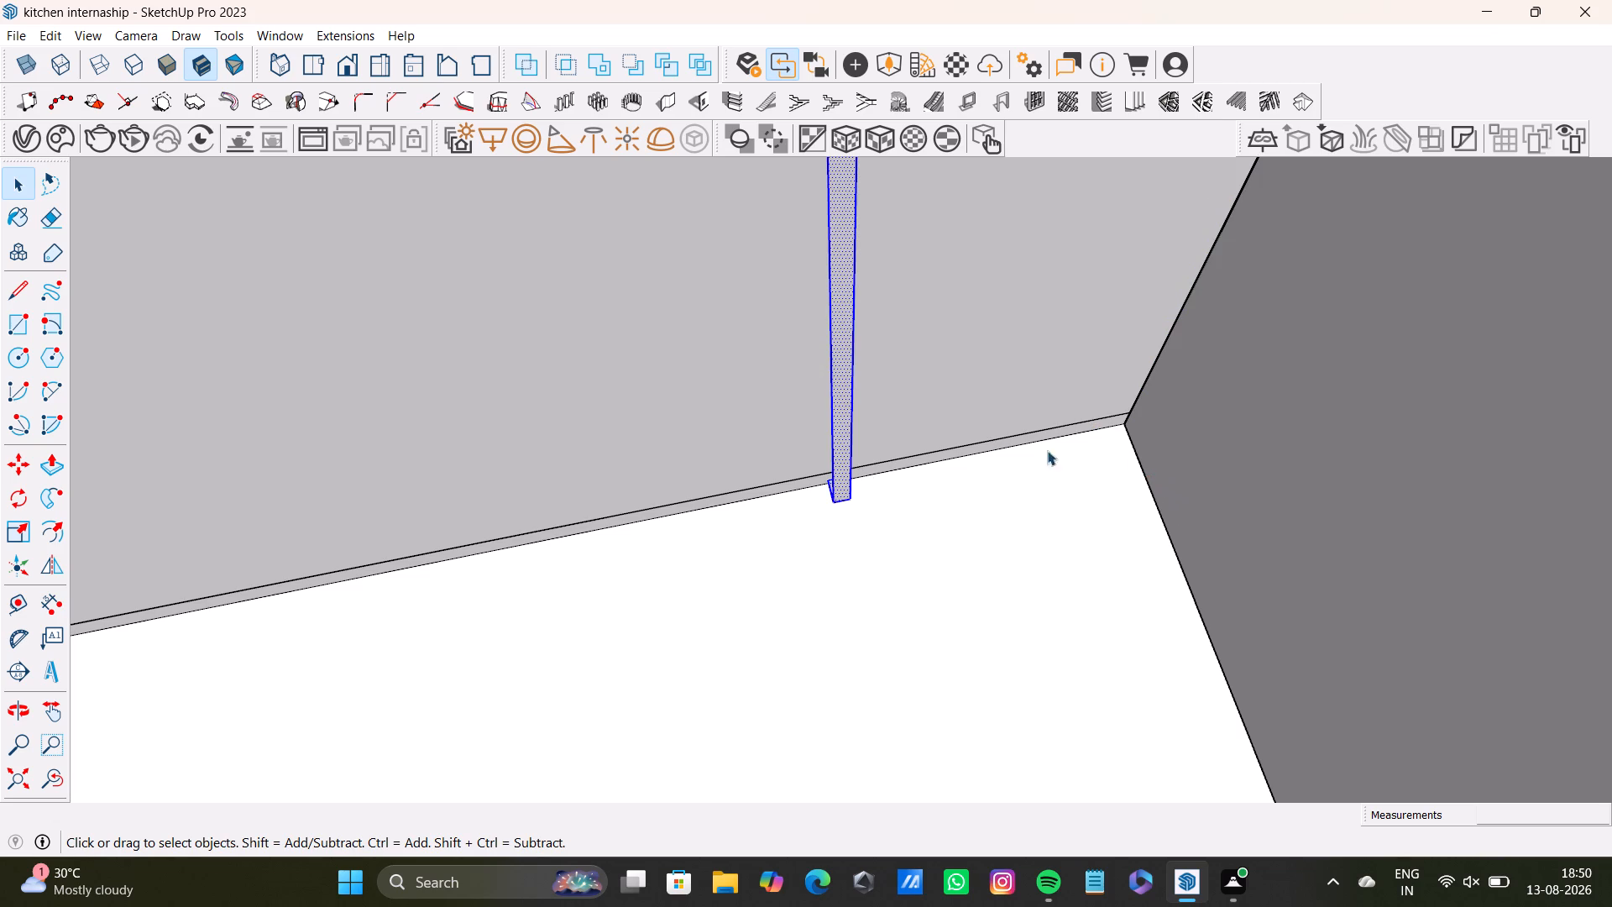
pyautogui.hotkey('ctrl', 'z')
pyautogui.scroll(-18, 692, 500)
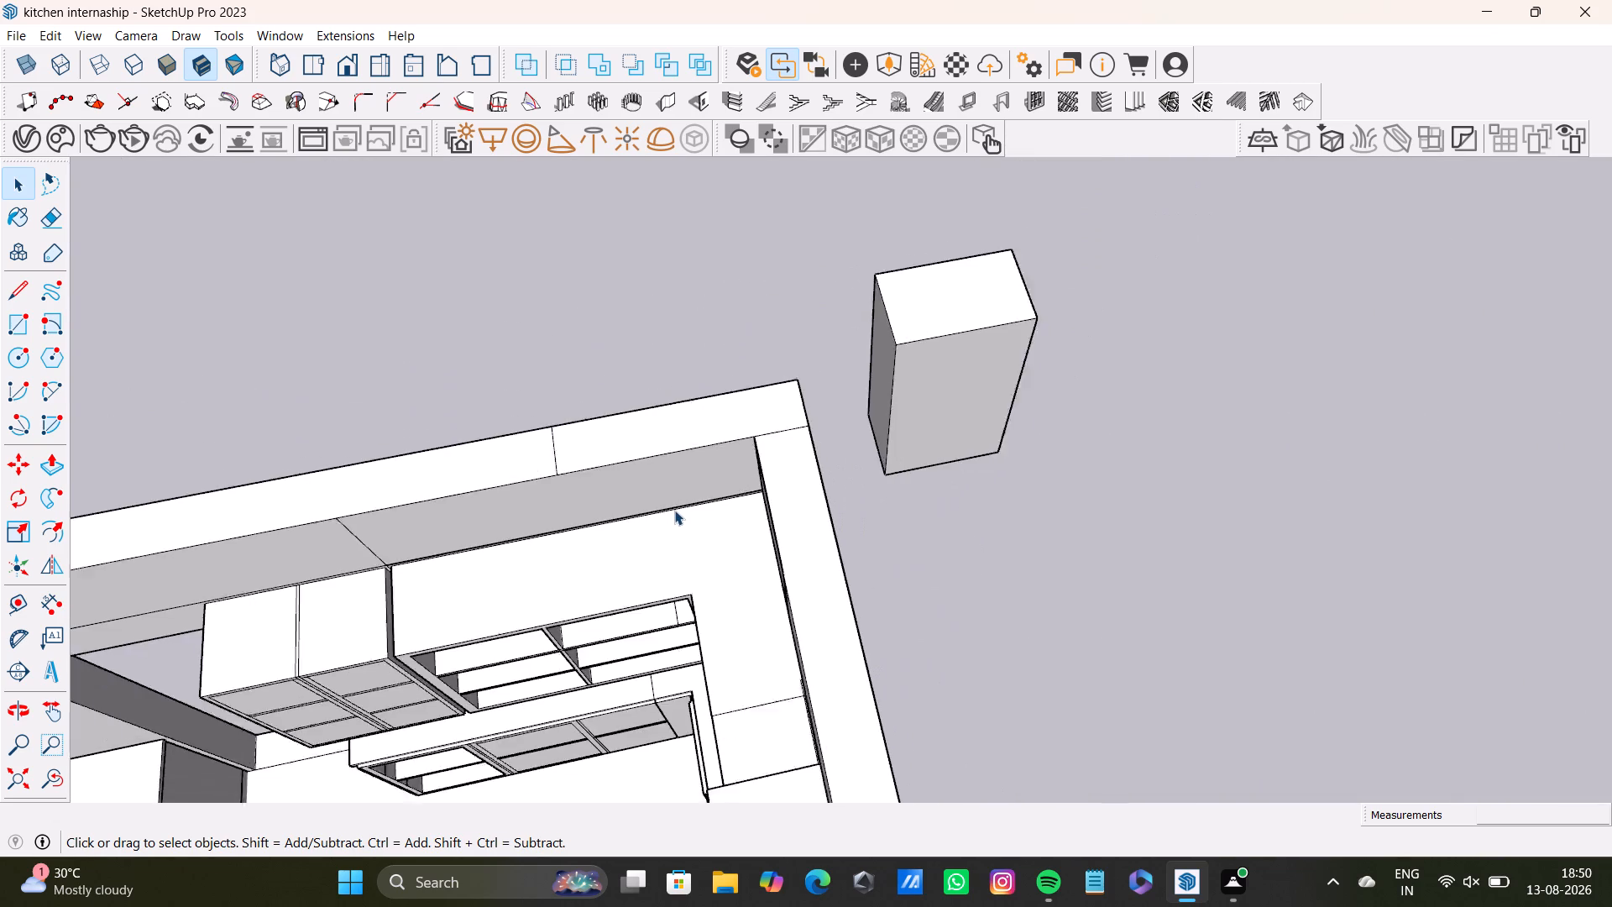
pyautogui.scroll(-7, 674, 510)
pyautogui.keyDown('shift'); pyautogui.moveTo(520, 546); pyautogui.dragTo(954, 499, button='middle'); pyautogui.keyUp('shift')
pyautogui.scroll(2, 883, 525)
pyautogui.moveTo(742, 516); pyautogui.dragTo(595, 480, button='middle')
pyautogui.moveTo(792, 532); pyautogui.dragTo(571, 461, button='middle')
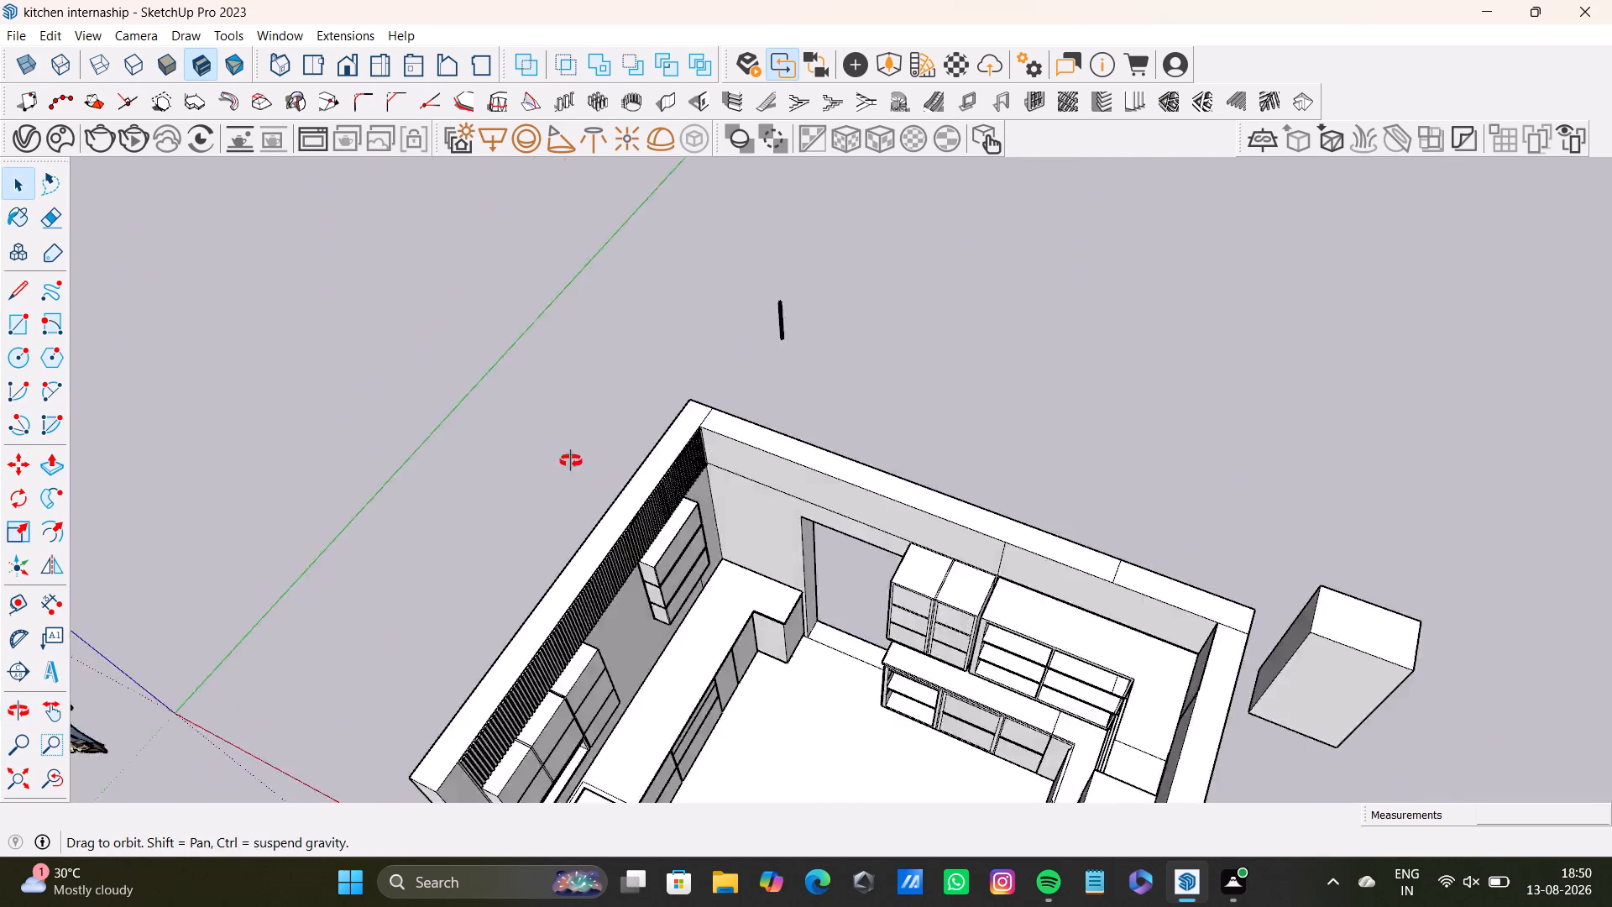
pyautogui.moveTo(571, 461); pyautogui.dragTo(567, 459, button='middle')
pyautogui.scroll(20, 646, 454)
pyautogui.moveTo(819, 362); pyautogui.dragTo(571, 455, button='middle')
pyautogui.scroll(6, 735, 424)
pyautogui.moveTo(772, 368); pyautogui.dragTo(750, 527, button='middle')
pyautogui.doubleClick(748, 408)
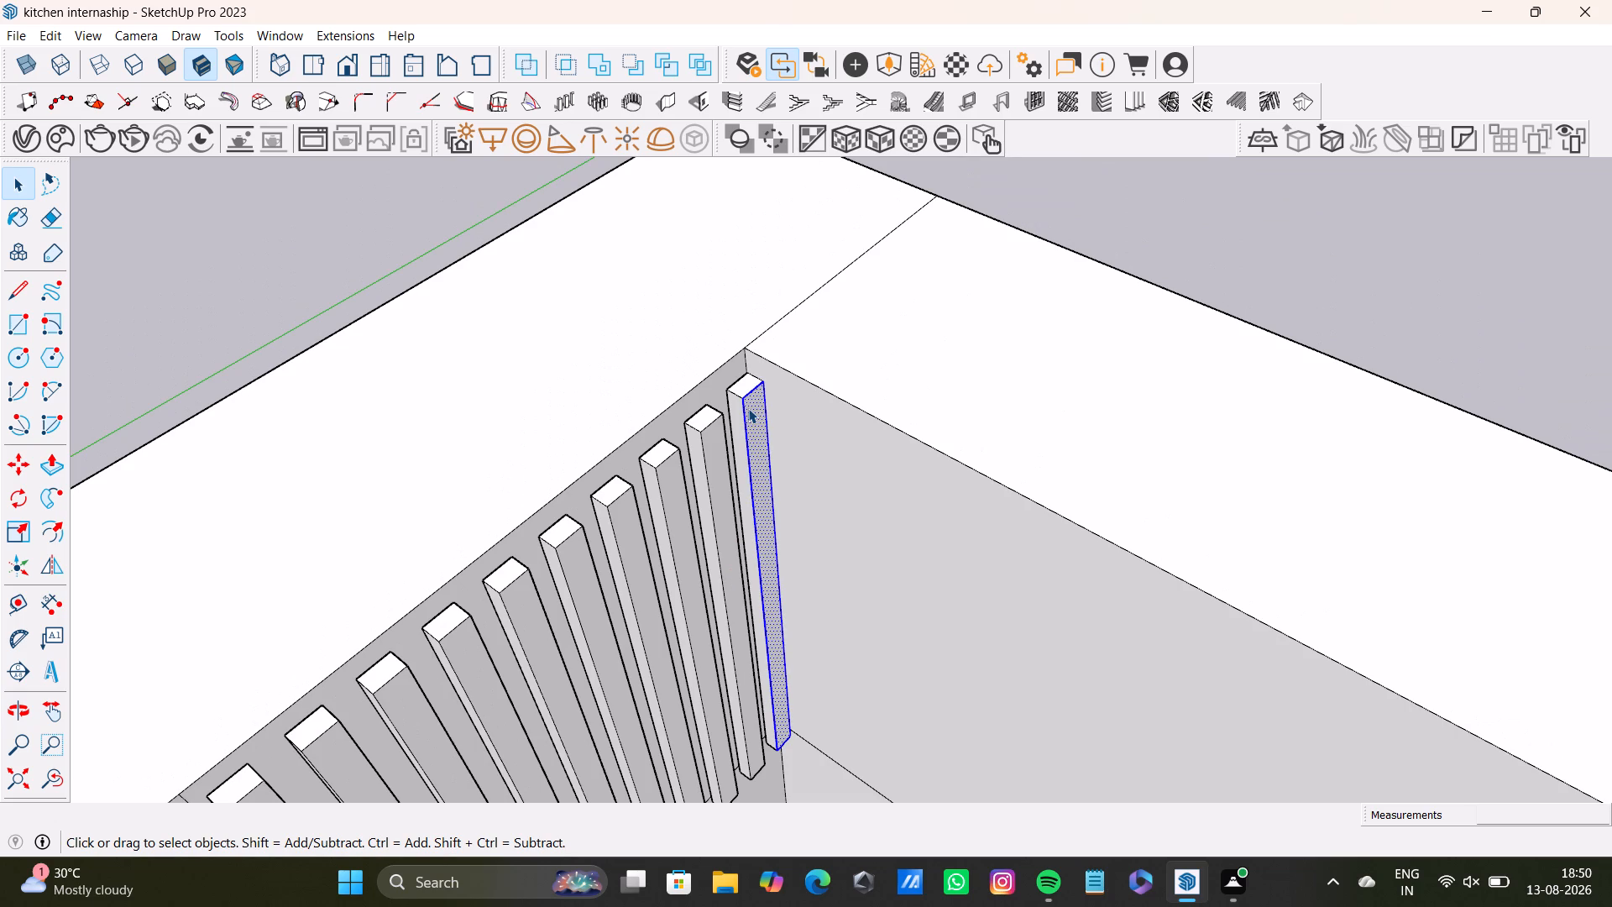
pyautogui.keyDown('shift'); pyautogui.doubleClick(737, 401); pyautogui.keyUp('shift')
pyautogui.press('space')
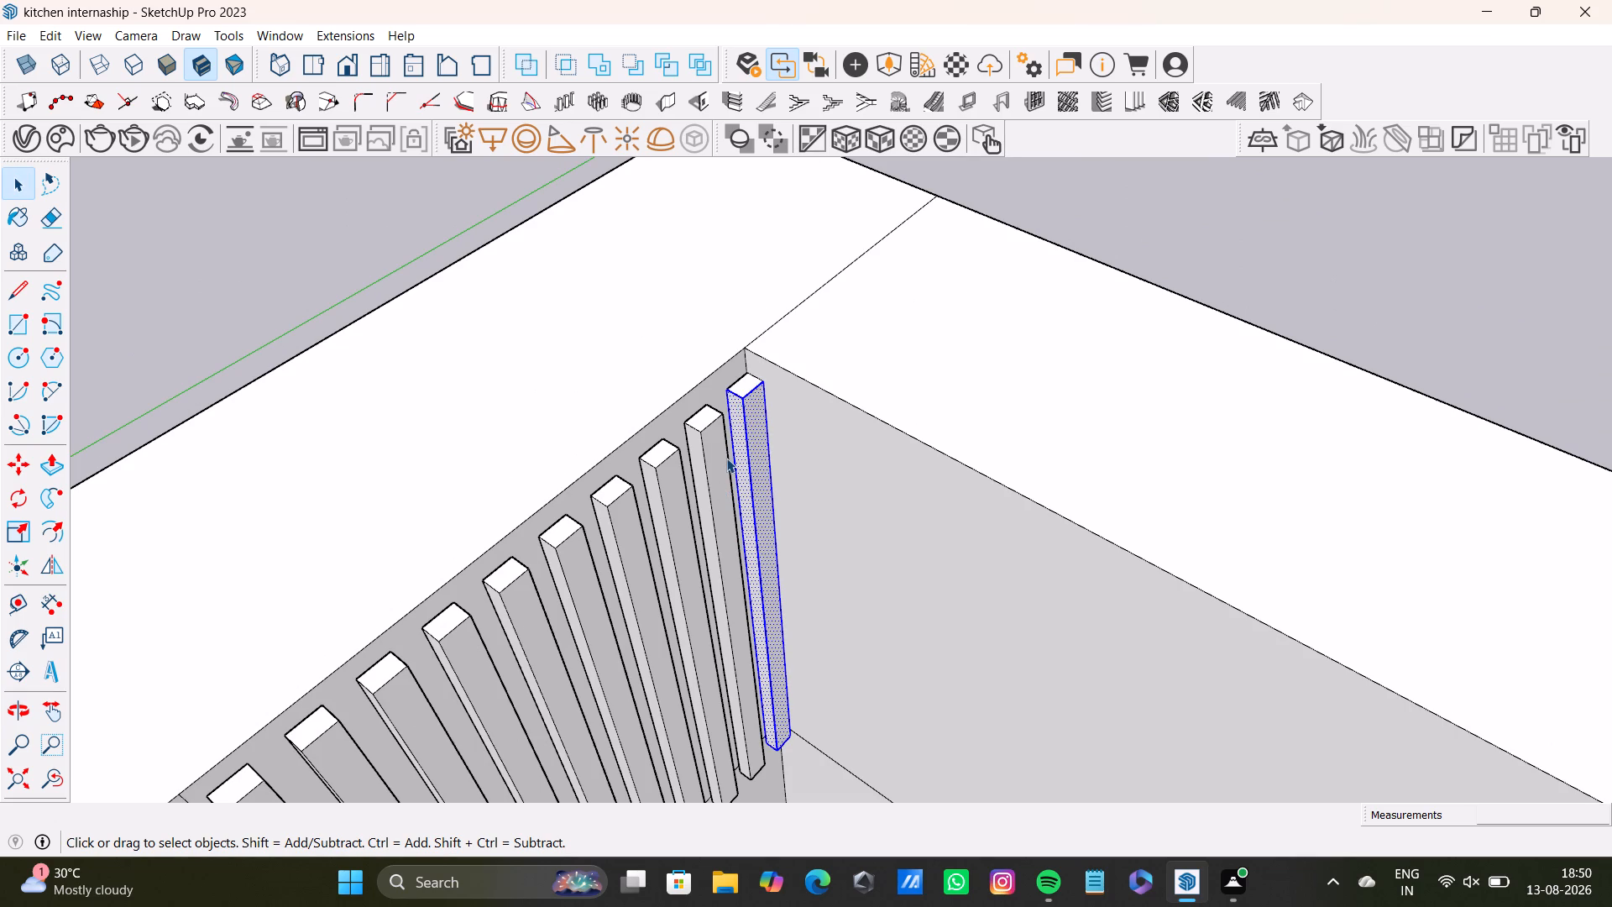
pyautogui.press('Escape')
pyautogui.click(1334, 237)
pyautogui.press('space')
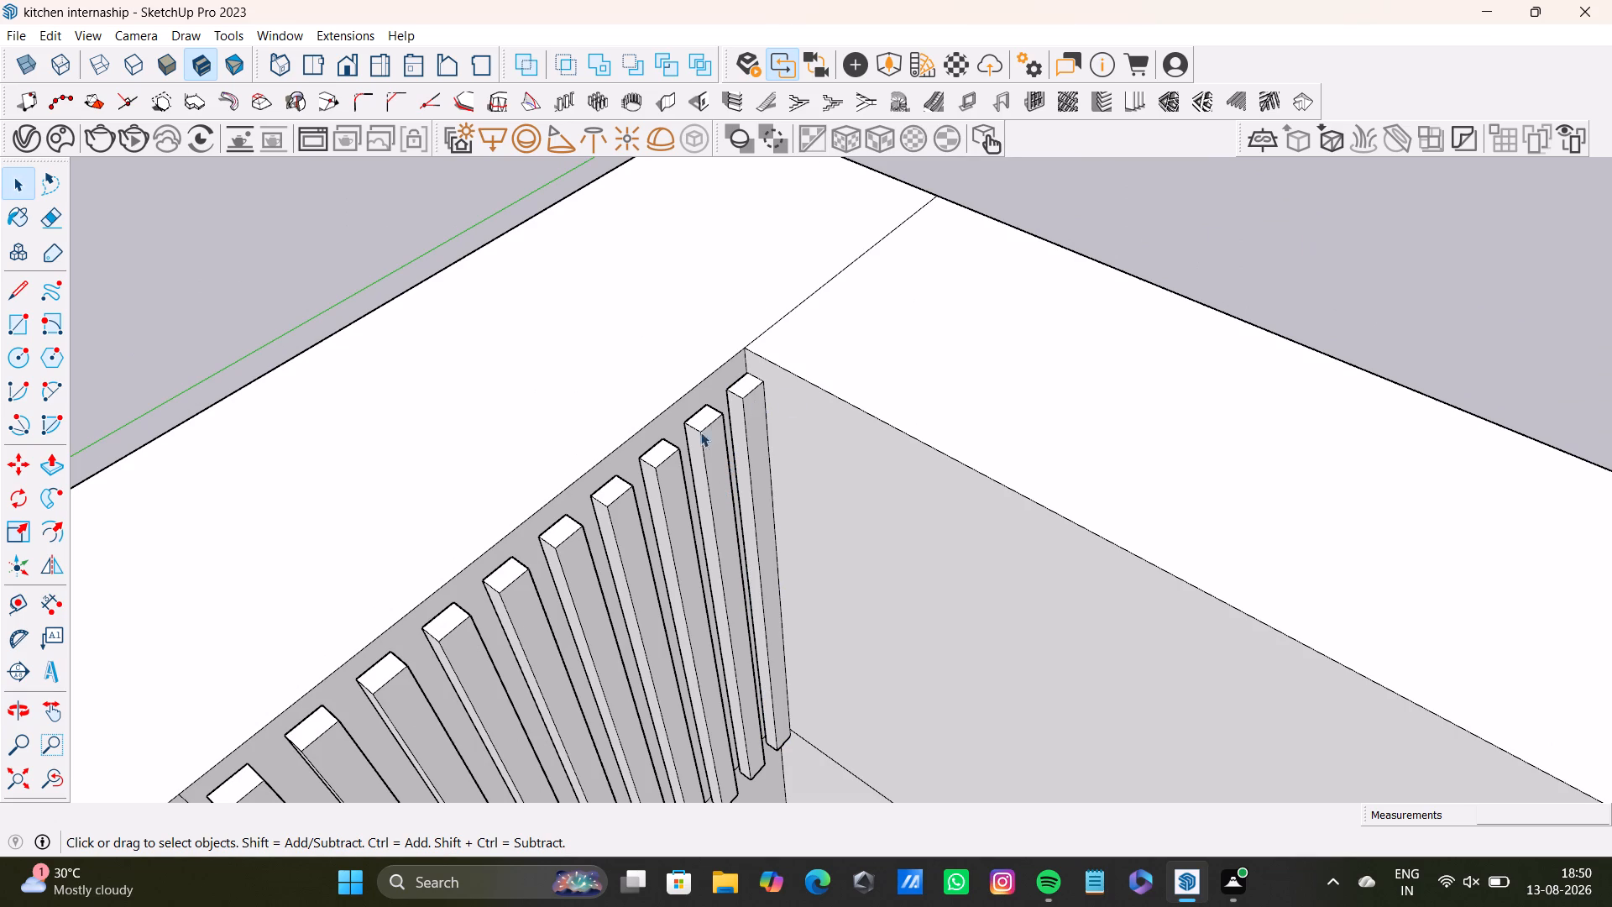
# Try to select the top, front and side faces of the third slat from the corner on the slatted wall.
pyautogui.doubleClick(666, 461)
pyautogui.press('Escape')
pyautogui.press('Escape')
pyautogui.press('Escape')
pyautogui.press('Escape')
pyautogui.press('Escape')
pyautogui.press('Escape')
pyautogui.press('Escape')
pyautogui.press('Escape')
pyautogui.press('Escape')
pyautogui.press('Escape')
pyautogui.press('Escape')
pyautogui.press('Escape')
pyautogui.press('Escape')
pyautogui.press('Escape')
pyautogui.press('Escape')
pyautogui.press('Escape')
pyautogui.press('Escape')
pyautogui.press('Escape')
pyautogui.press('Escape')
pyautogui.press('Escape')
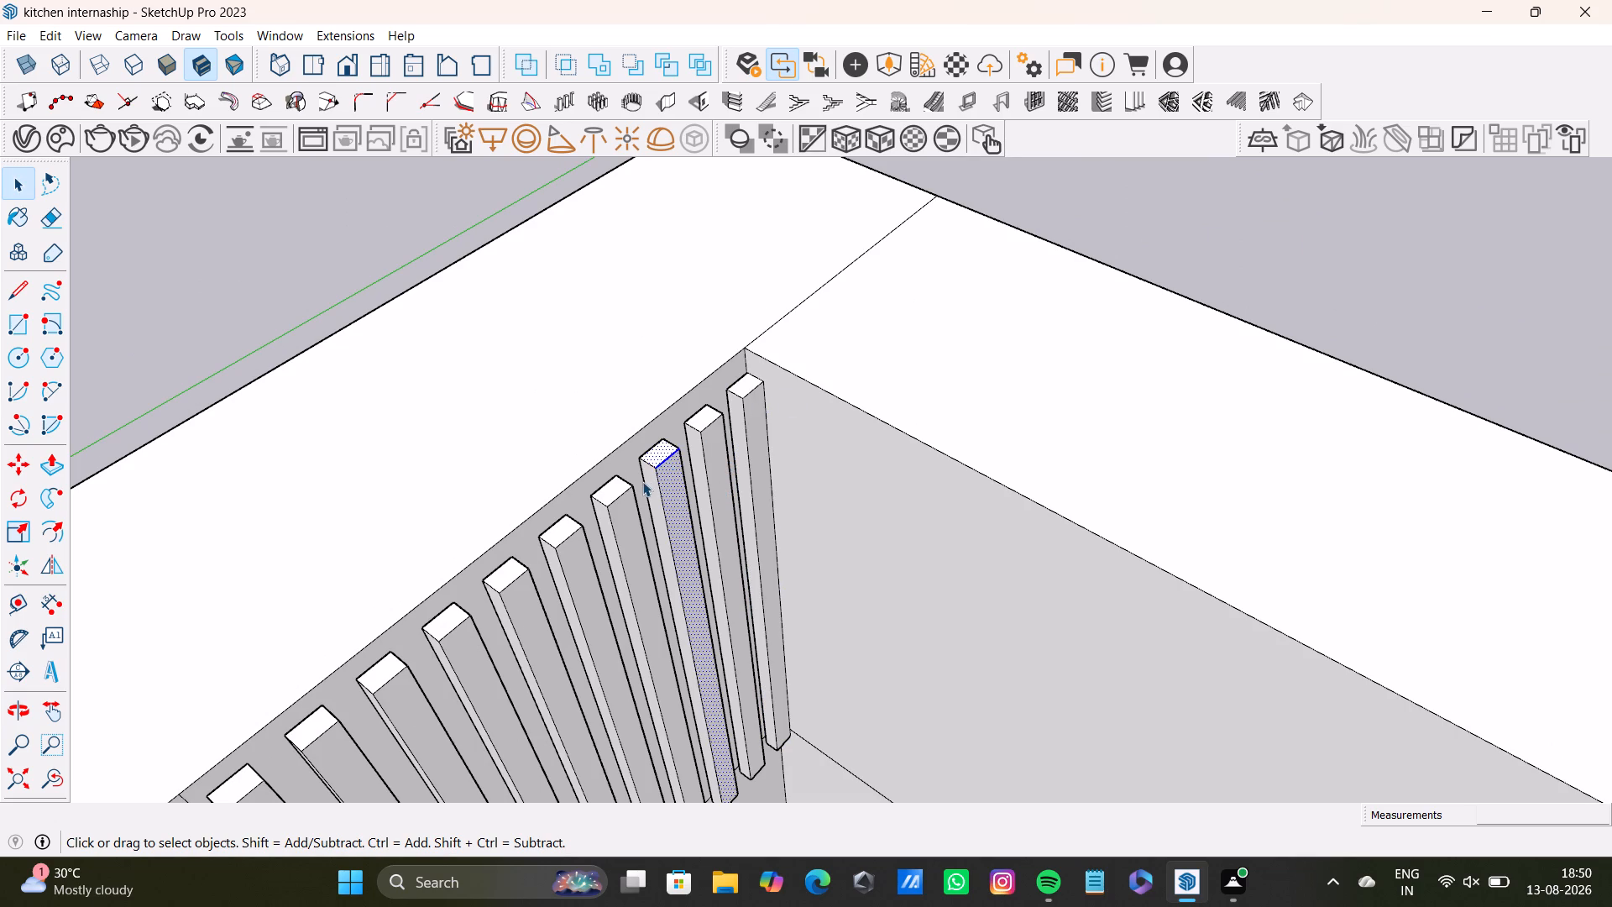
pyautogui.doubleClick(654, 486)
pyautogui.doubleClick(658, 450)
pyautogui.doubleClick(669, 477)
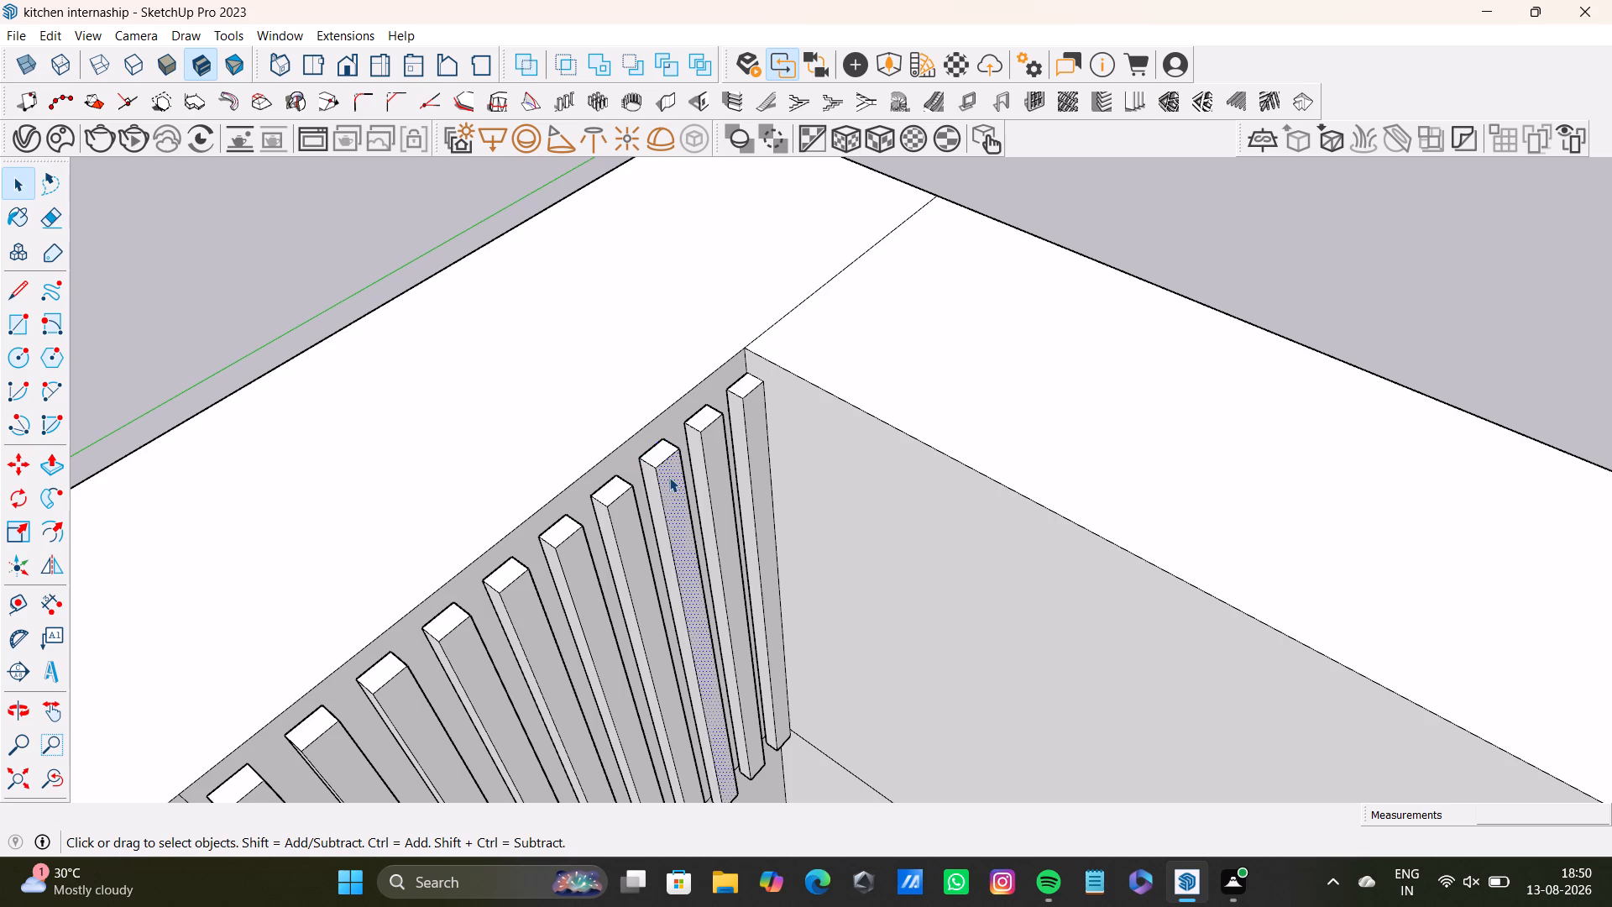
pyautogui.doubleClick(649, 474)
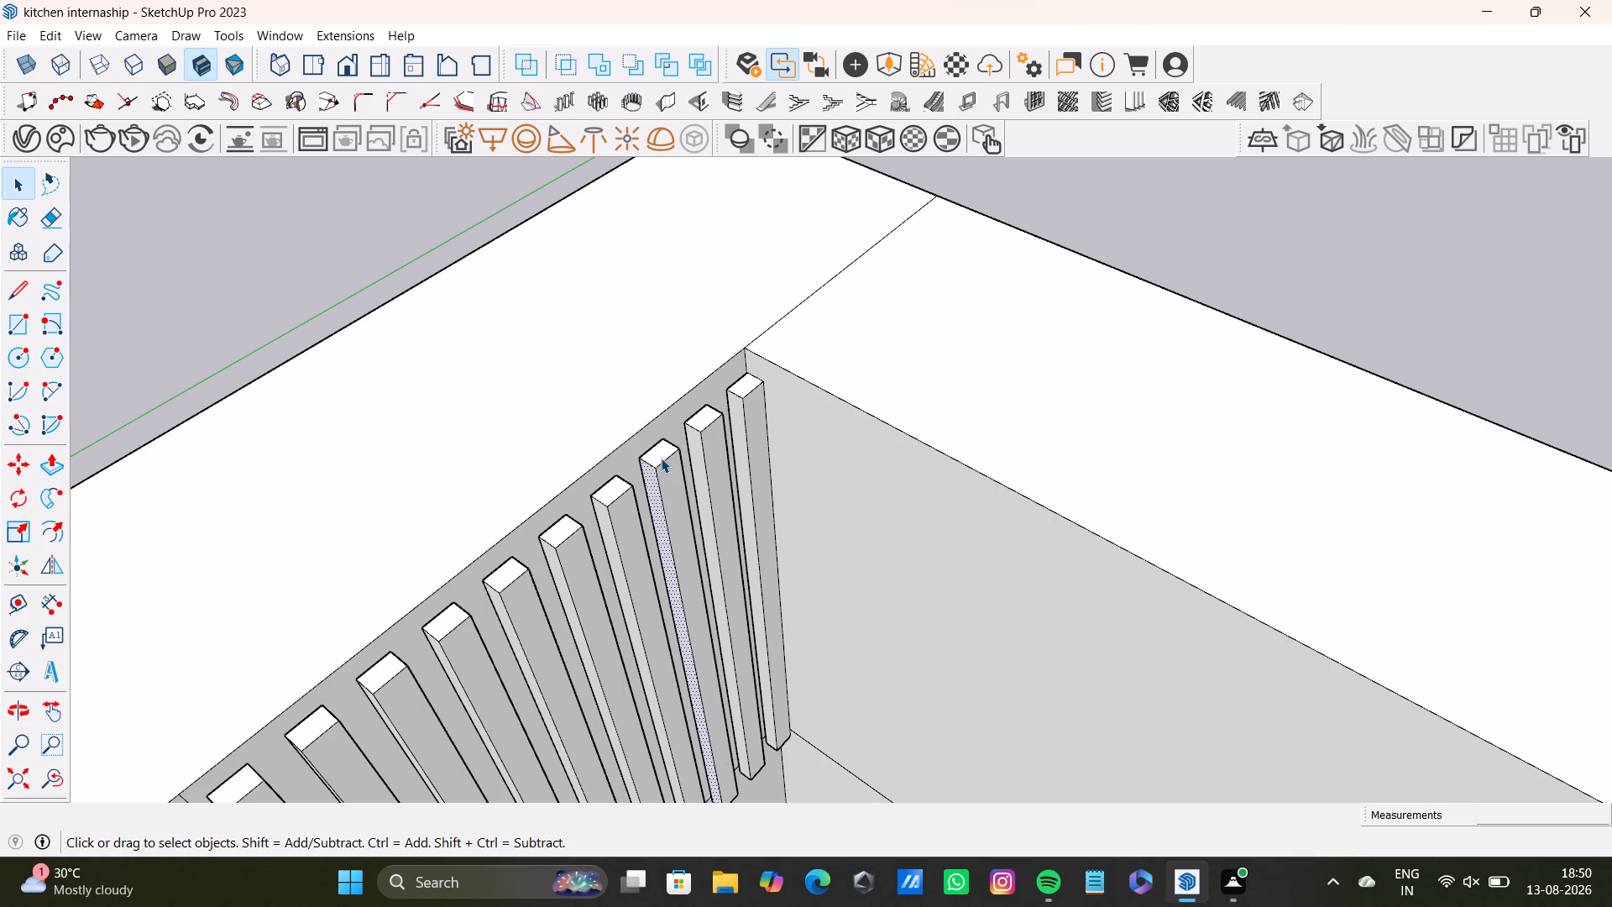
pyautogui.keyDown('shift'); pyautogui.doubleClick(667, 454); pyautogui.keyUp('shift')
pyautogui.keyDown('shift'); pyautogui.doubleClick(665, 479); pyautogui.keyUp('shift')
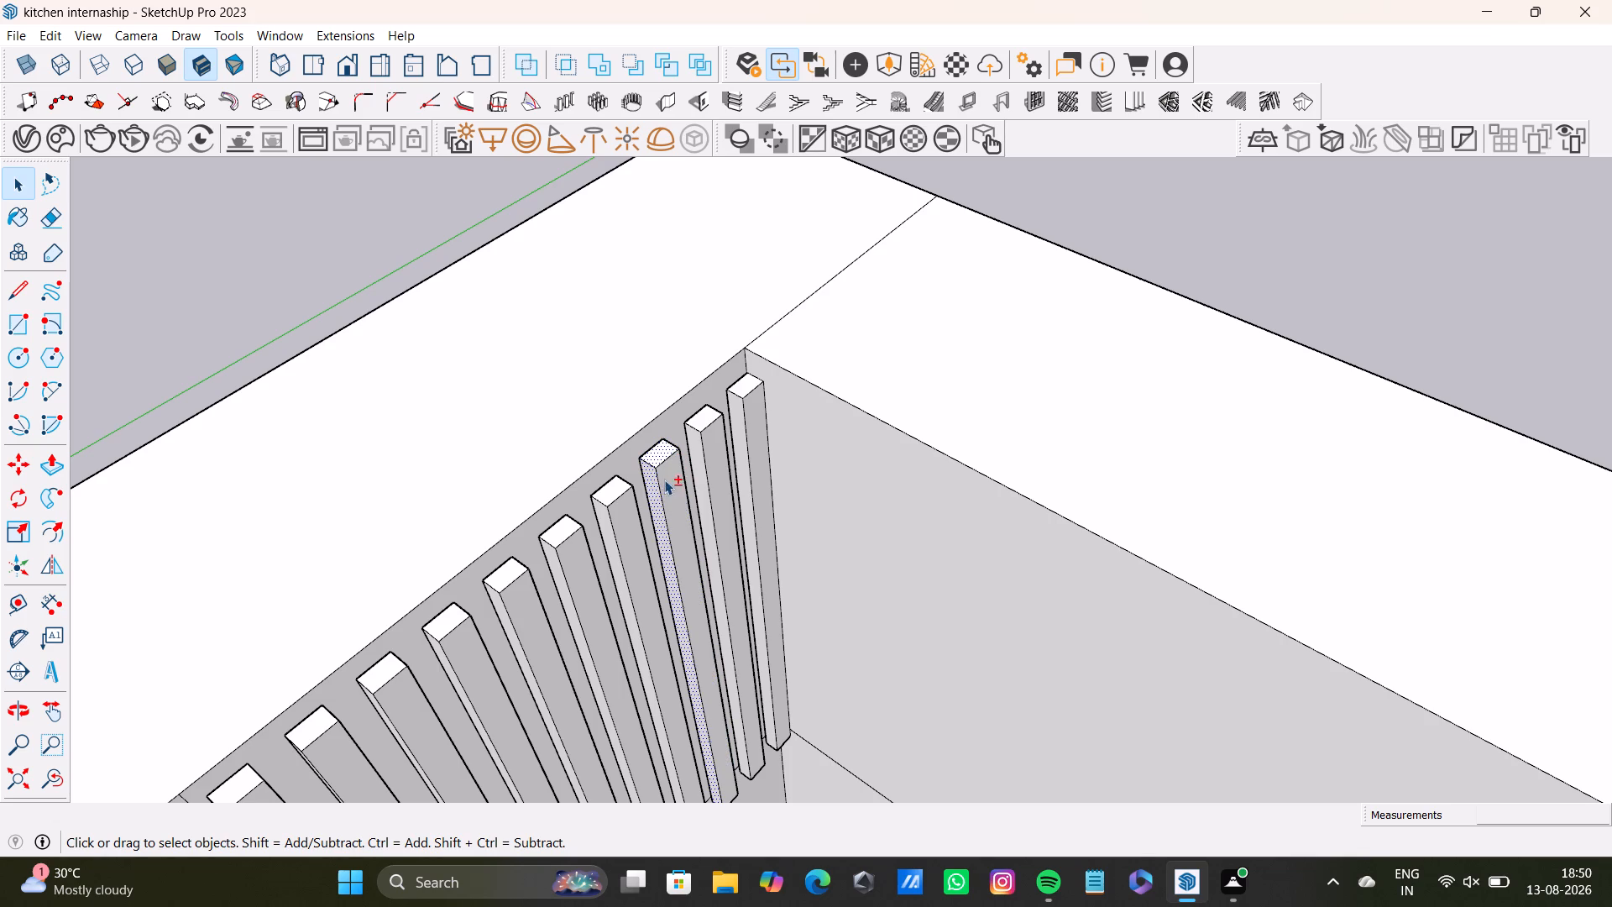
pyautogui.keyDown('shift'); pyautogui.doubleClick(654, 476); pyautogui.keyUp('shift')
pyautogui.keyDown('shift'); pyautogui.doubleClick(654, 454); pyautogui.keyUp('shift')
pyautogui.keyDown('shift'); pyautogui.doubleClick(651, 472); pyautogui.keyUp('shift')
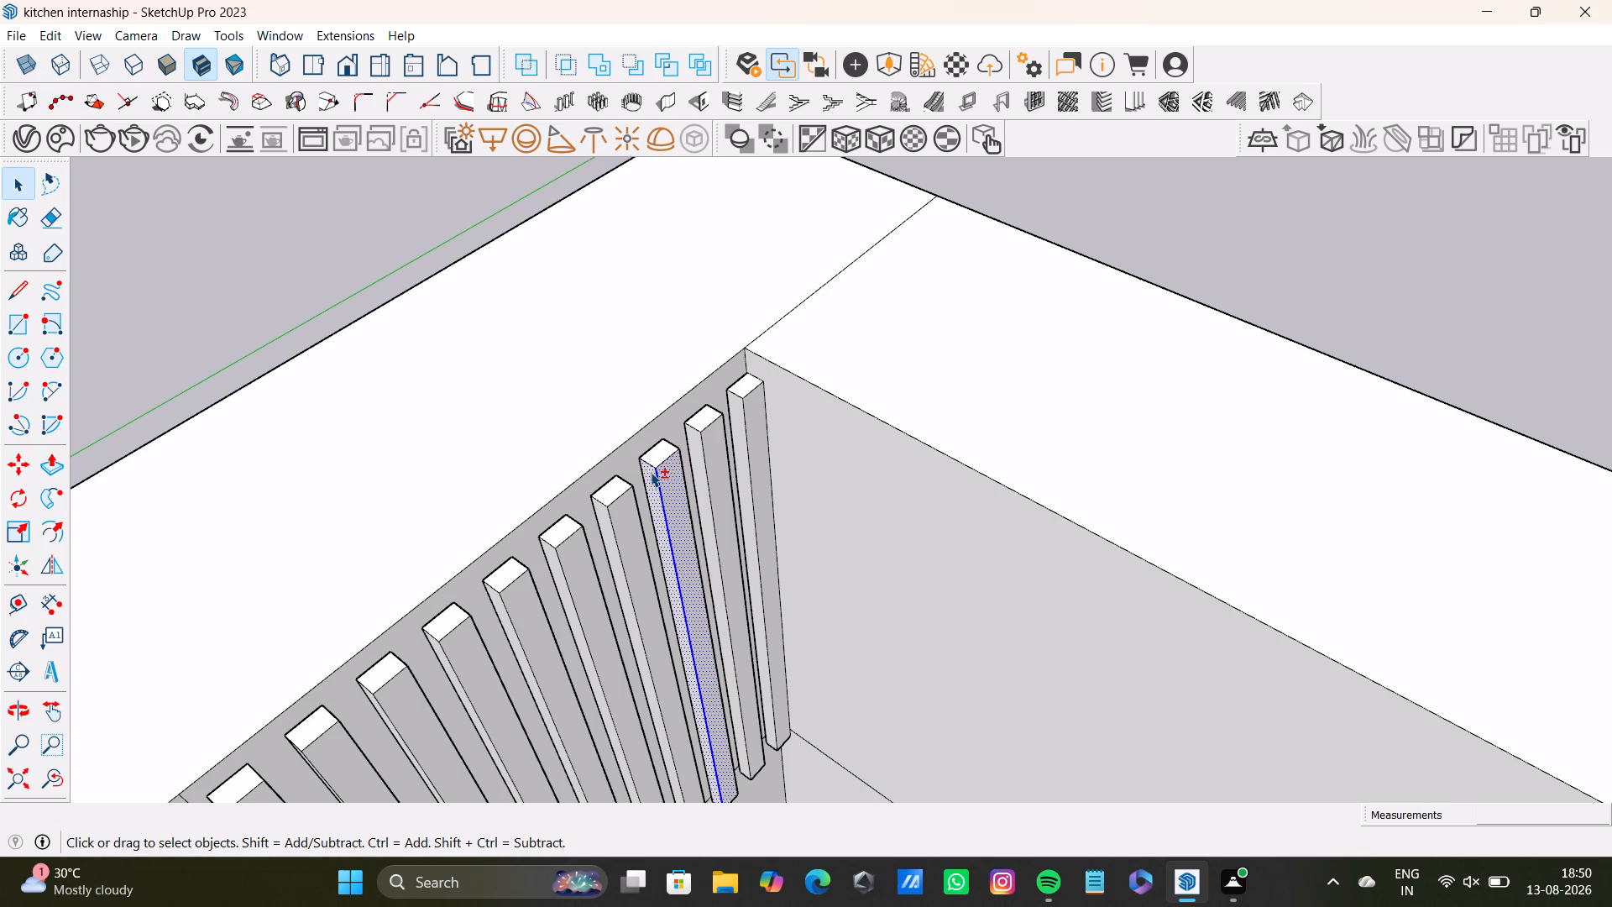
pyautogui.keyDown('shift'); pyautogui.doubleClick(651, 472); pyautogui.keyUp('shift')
# Select the top, front and side faces of the third slat from the corner on the slatted wall.
pyautogui.keyDown('shift'); pyautogui.doubleClick(651, 456); pyautogui.keyUp('shift')
pyautogui.keyDown('shift'); pyautogui.doubleClick(650, 472); pyautogui.keyUp('shift')
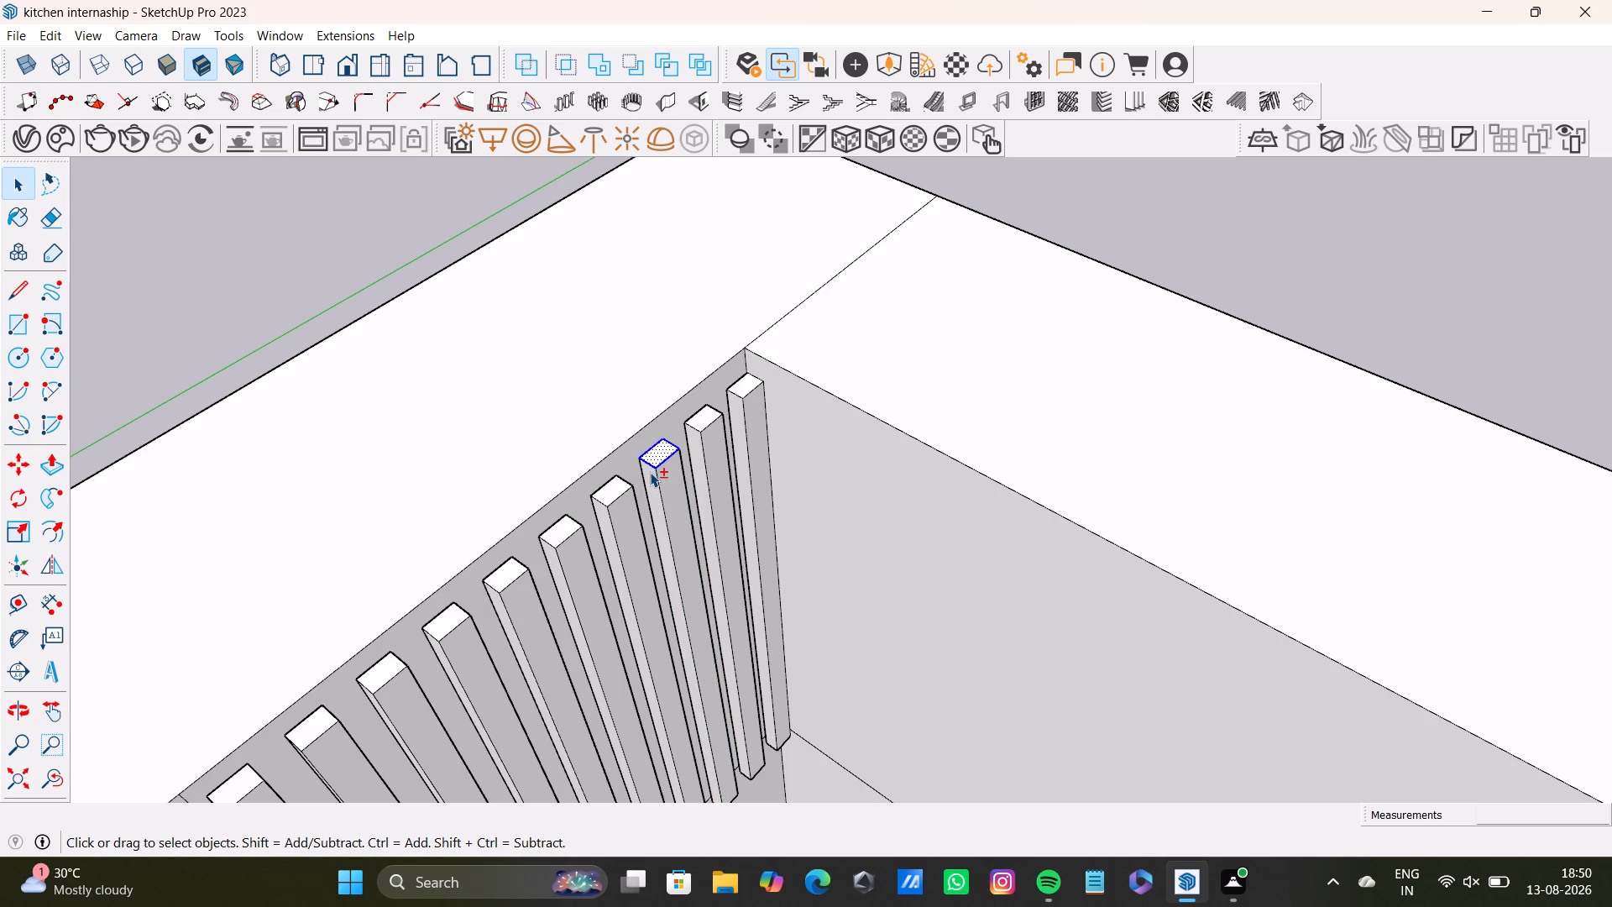
pyautogui.keyDown('shift'); pyautogui.doubleClick(661, 476); pyautogui.keyUp('shift')
pyautogui.moveTo(725, 533); pyautogui.dragTo(430, 509, button='middle')
pyautogui.scroll(3, 637, 503)
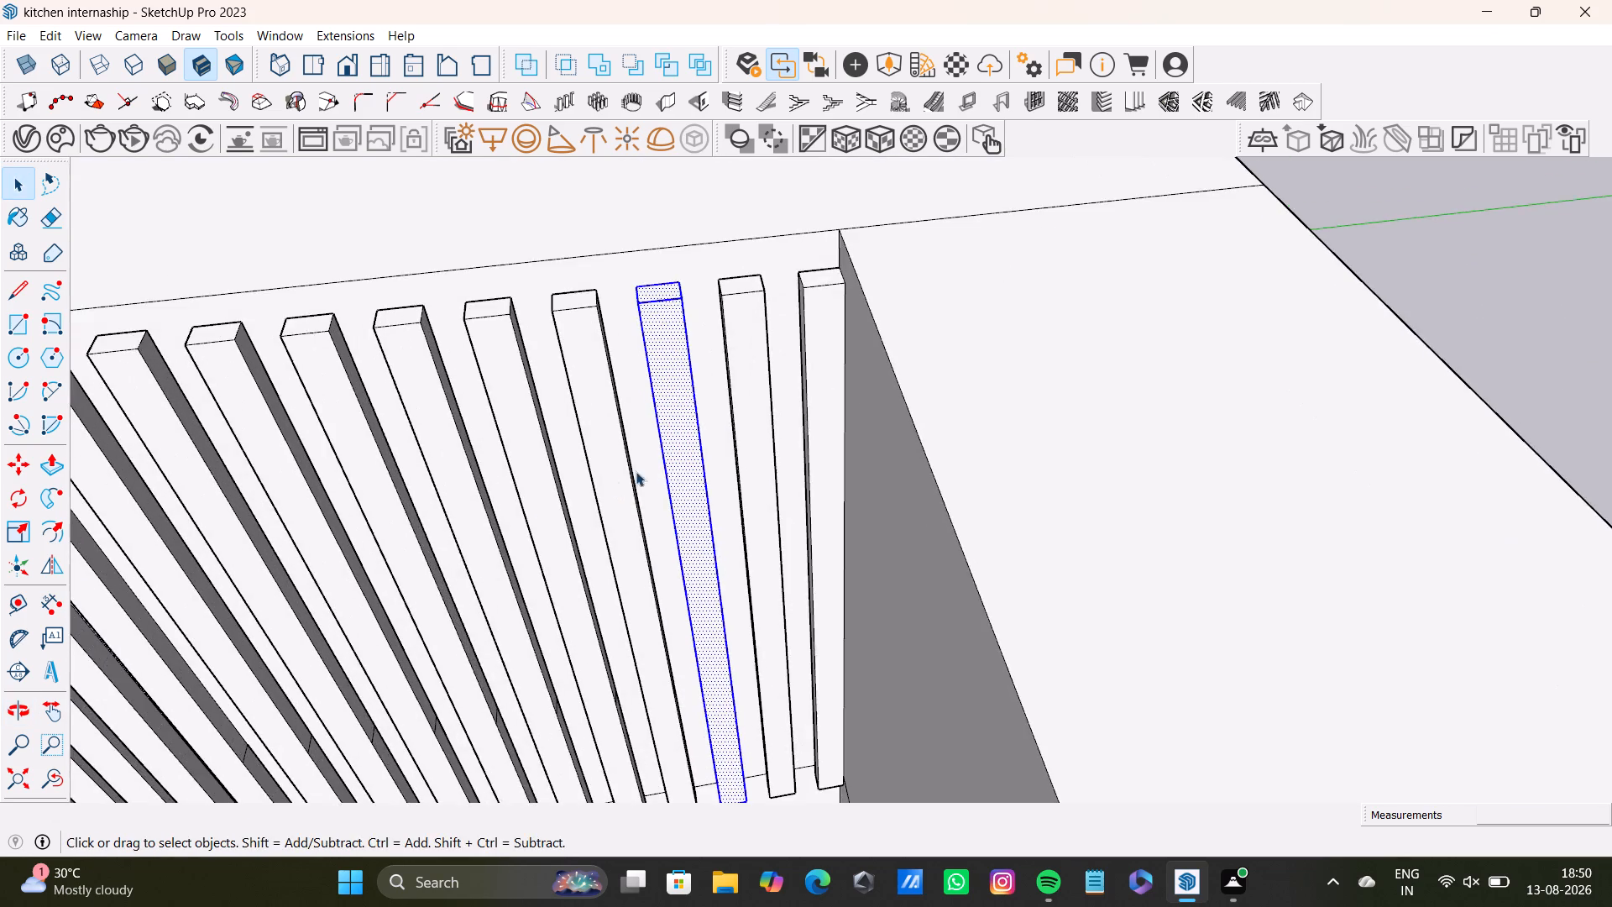
pyautogui.moveTo(647, 467); pyautogui.dragTo(416, 469, button='middle')
pyautogui.scroll(3, 628, 354)
pyautogui.keyDown('shift'); pyautogui.doubleClick(713, 305); pyautogui.keyUp('shift')
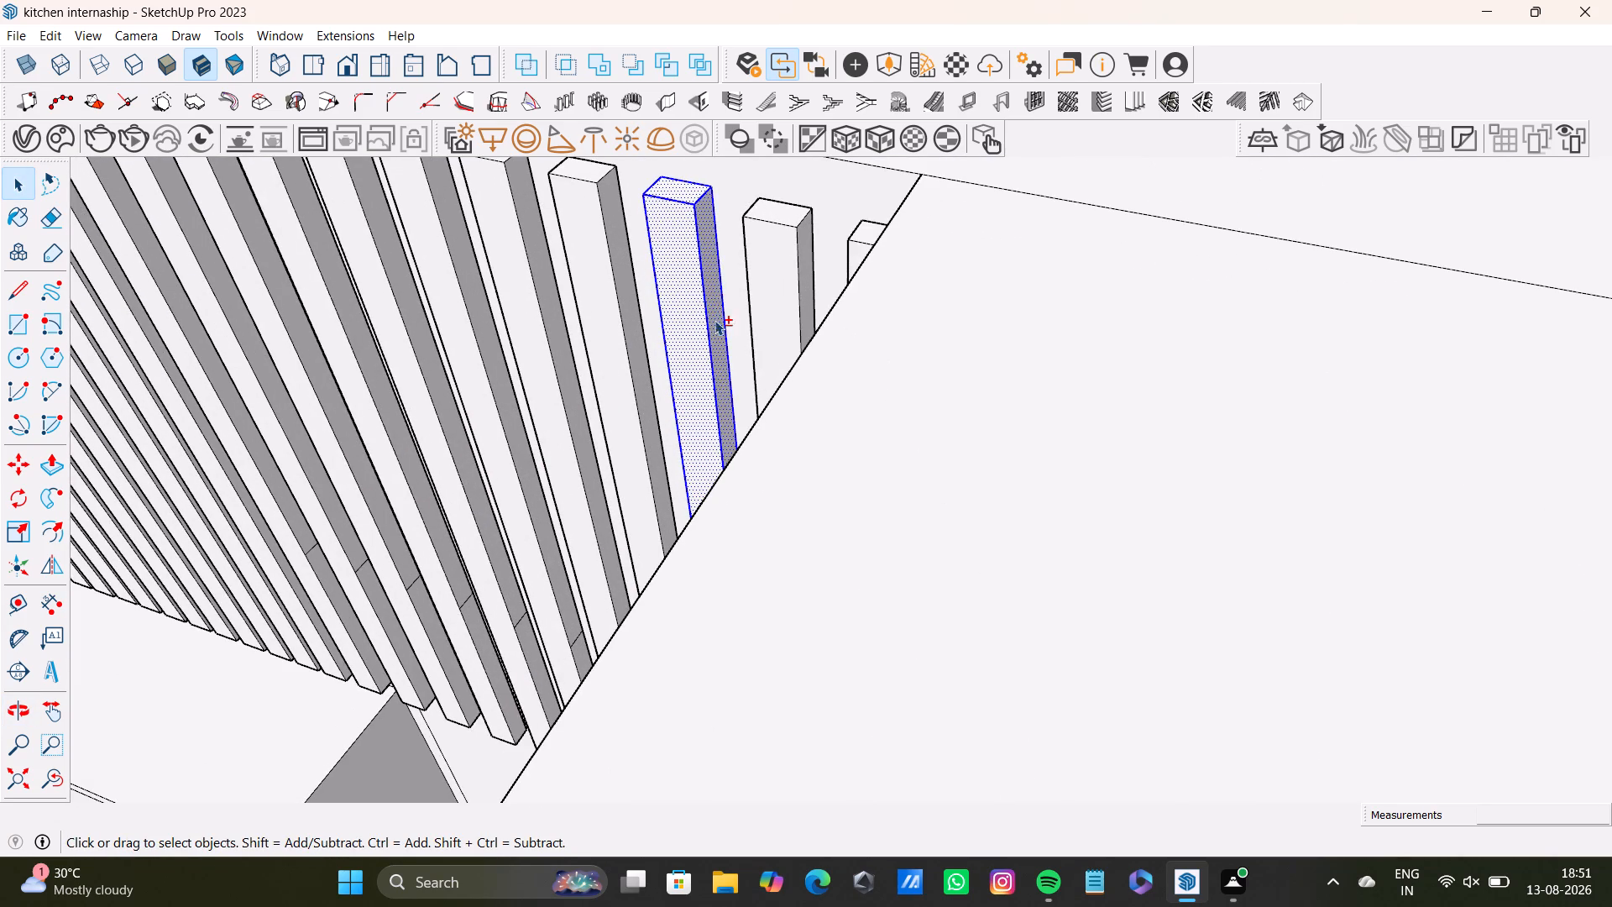
# Add the lower side segments and the bottom face of the third slat to the selection, keeping its front face selected.
pyautogui.moveTo(685, 432); pyautogui.dragTo(746, 510, button='middle')
pyautogui.scroll(2, 769, 615)
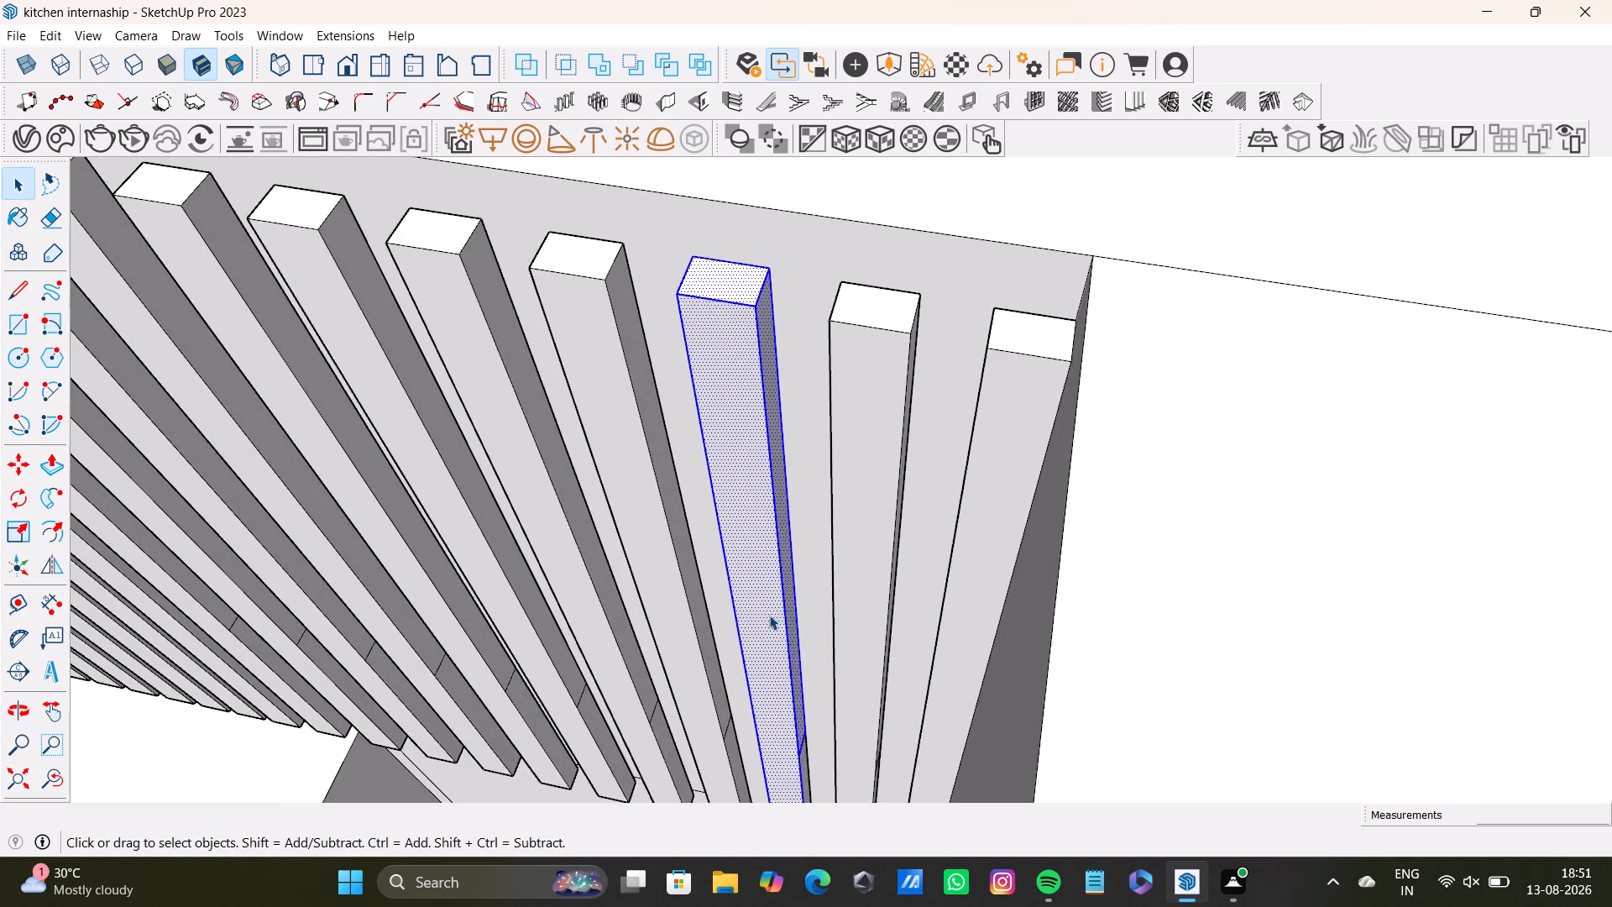
pyautogui.keyDown('shift'); pyautogui.moveTo(783, 645); pyautogui.dragTo(747, 379, button='middle'); pyautogui.keyUp('shift')
pyautogui.keyDown('shift'); pyautogui.click(781, 579); pyautogui.keyUp('shift')
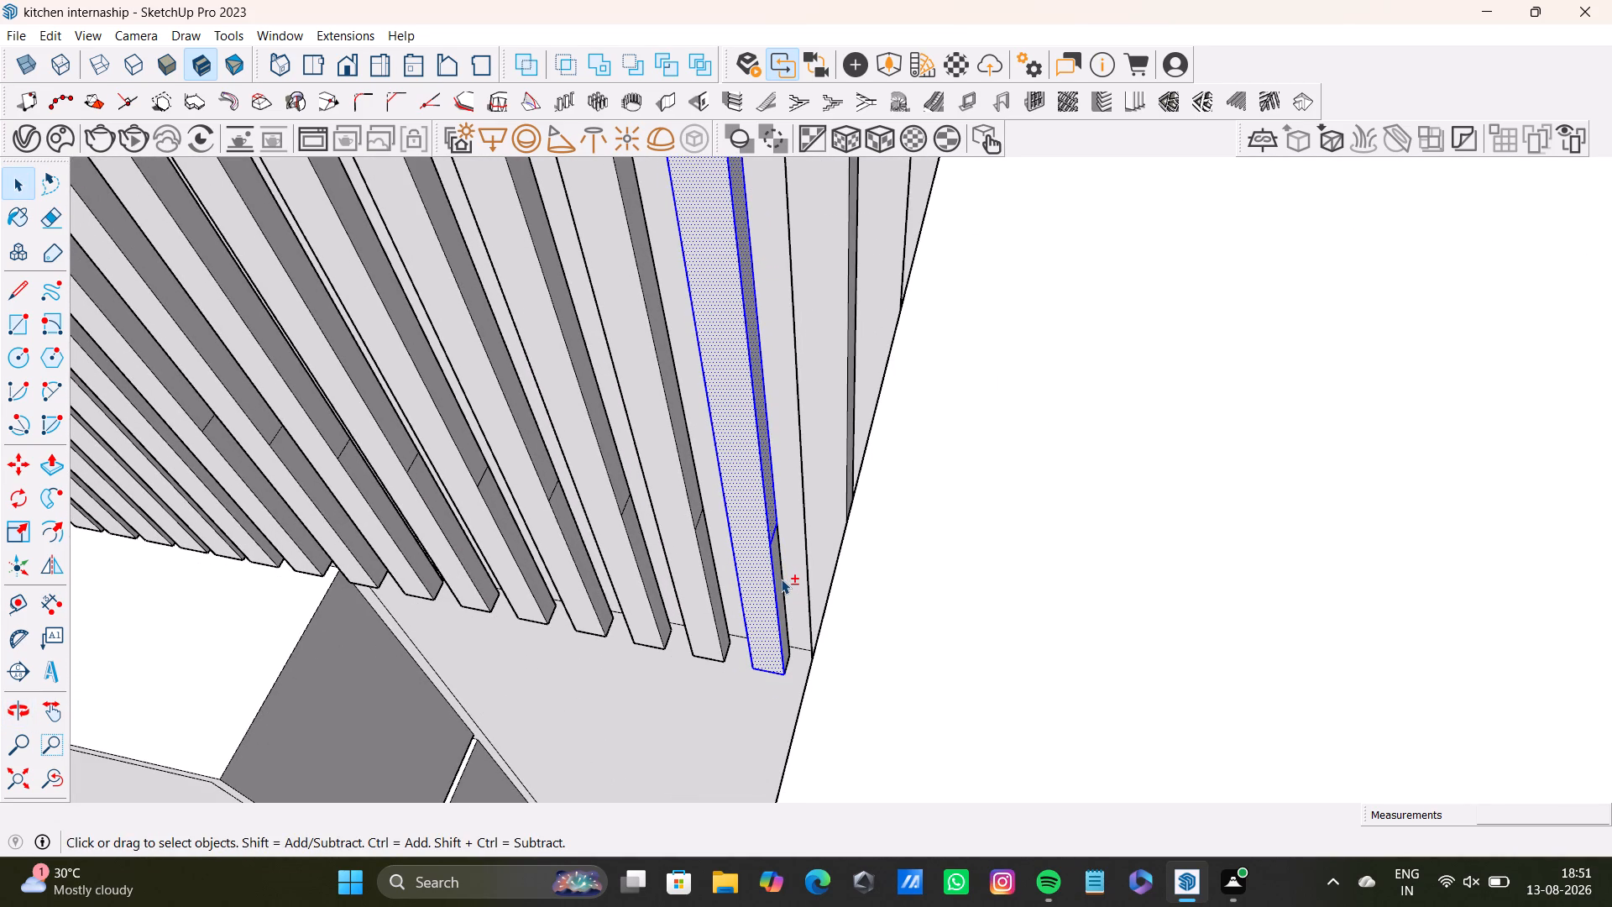
pyautogui.keyDown('shift'); pyautogui.doubleClick(781, 581); pyautogui.keyUp('shift')
pyautogui.keyDown('shift'); pyautogui.doubleClick(783, 619); pyautogui.keyUp('shift')
pyautogui.keyDown('shift'); pyautogui.doubleClick(783, 648); pyautogui.keyUp('shift')
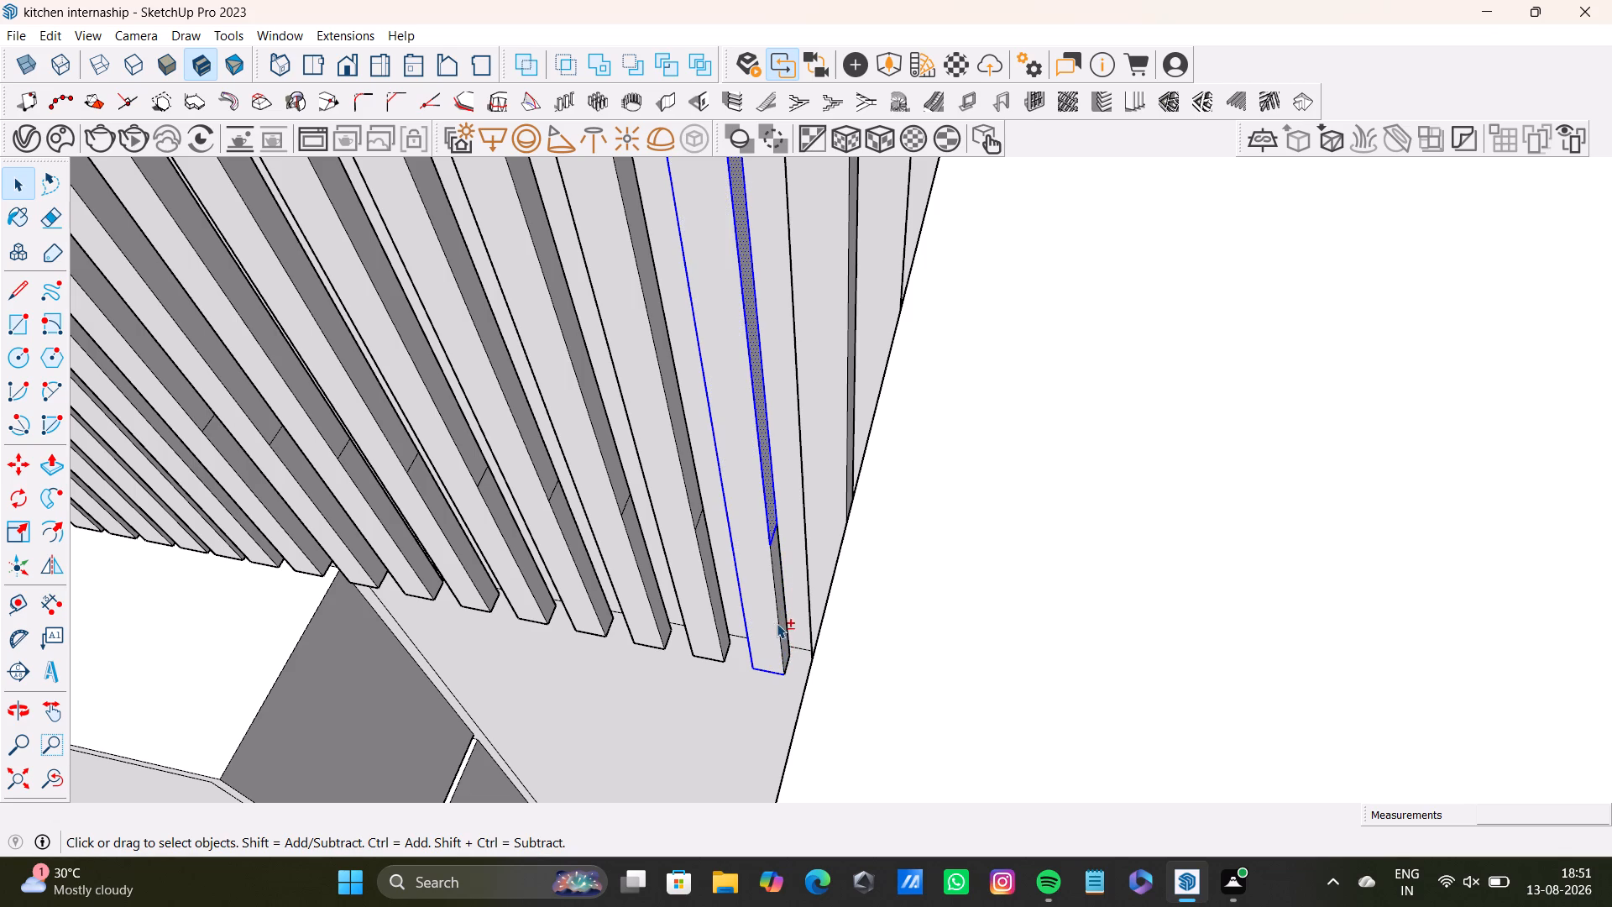
pyautogui.moveTo(772, 623); pyautogui.dragTo(795, 627, button='middle')
pyautogui.scroll(5, 795, 627)
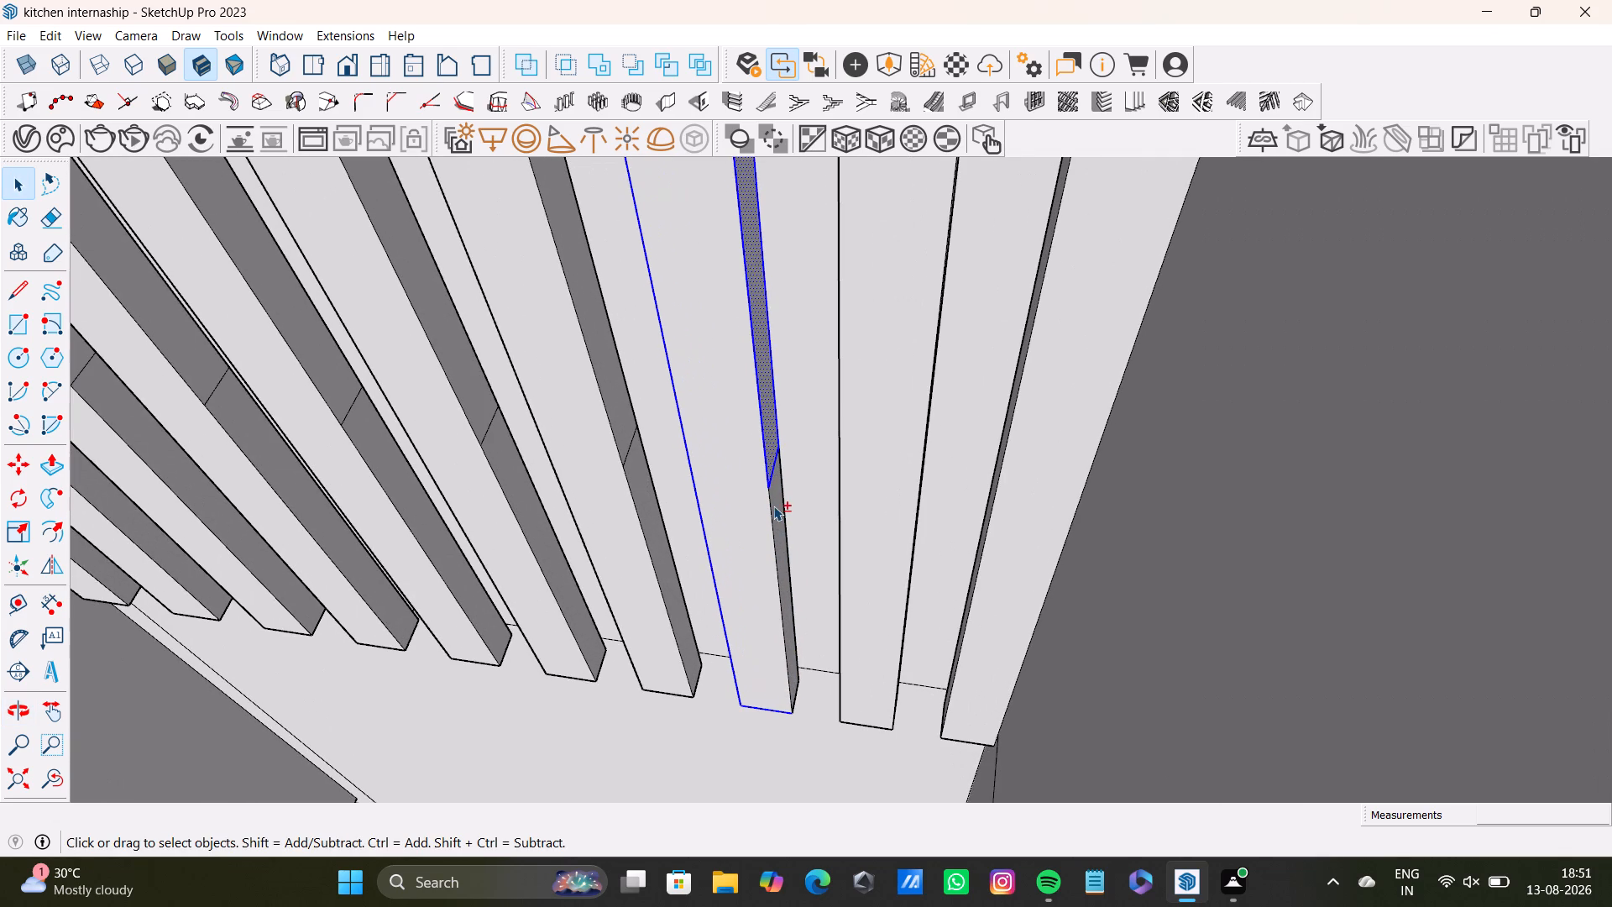
pyautogui.keyDown('shift'); pyautogui.click(773, 506); pyautogui.keyUp('shift')
pyautogui.keyDown('shift'); pyautogui.click(779, 512); pyautogui.keyUp('shift')
pyautogui.keyDown('shift'); pyautogui.doubleClick(781, 508); pyautogui.keyUp('shift')
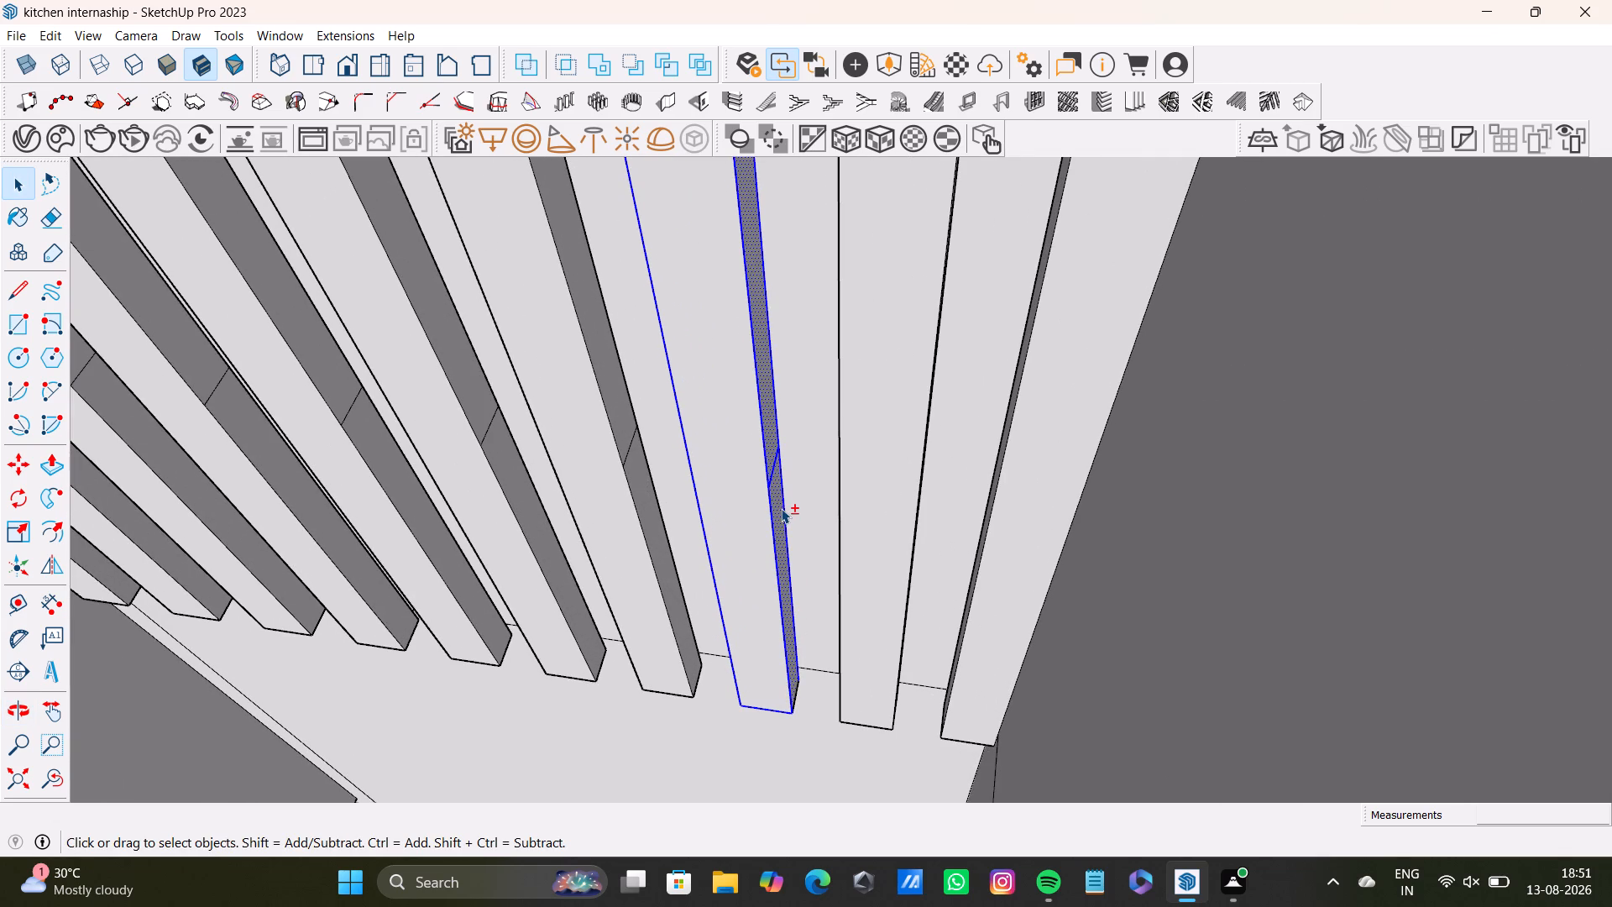
pyautogui.keyDown('shift'); pyautogui.doubleClick(758, 512); pyautogui.keyUp('shift')
pyautogui.scroll(6, 809, 698)
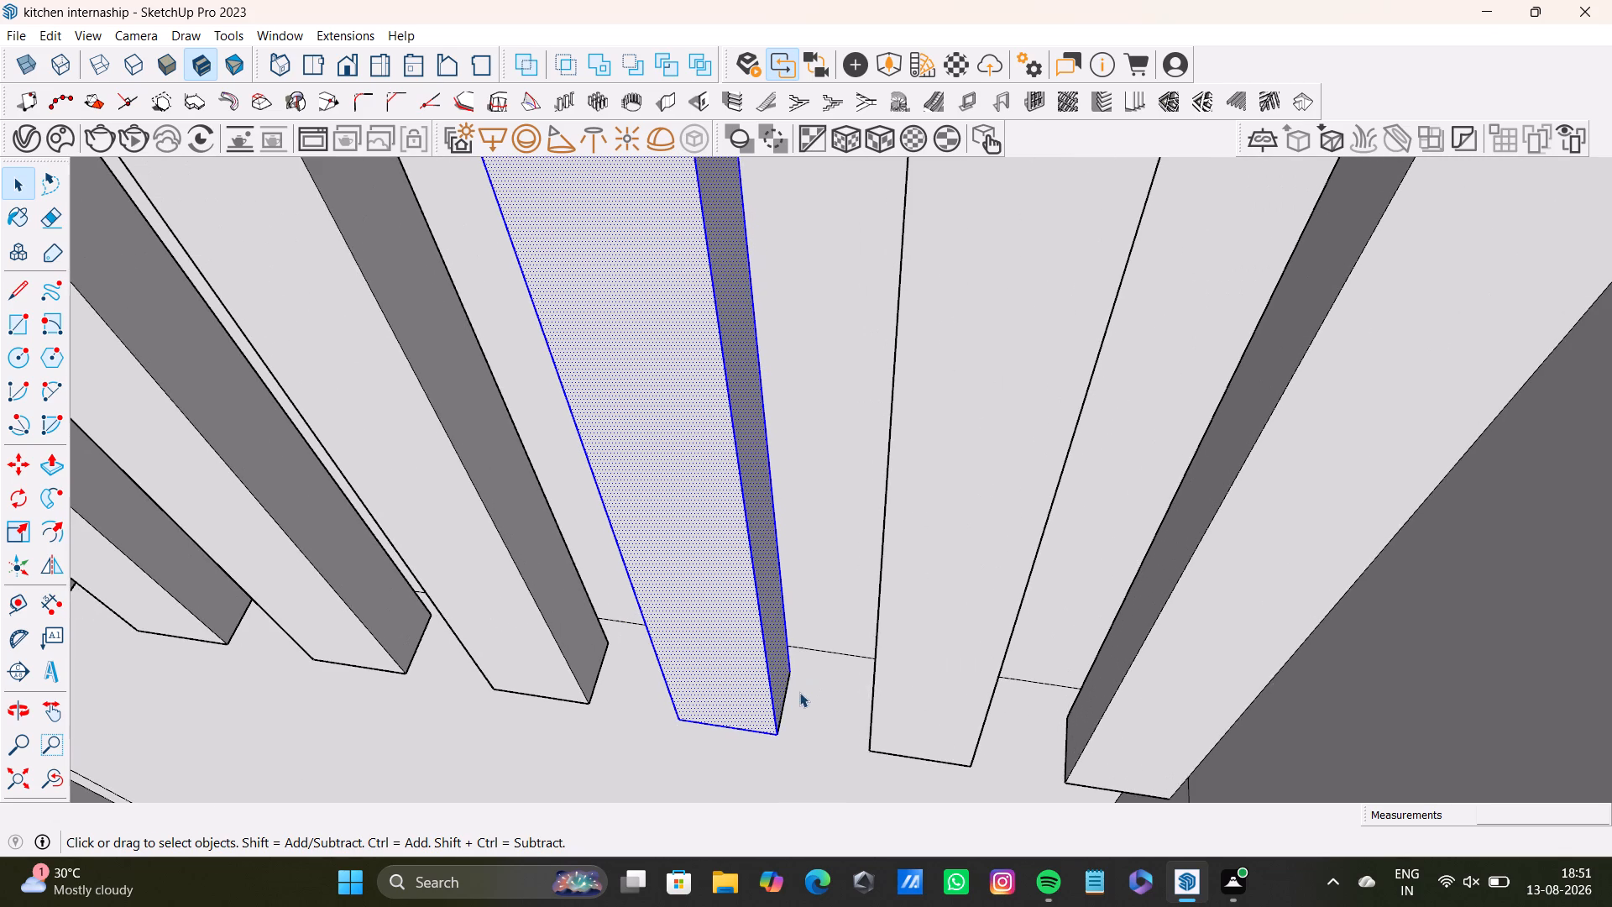
pyautogui.keyDown('shift'); pyautogui.click(785, 700); pyautogui.keyUp('shift')
pyautogui.moveTo(722, 728); pyautogui.dragTo(950, 590, button='middle')
pyautogui.moveTo(896, 638); pyautogui.dragTo(999, 584, button='middle')
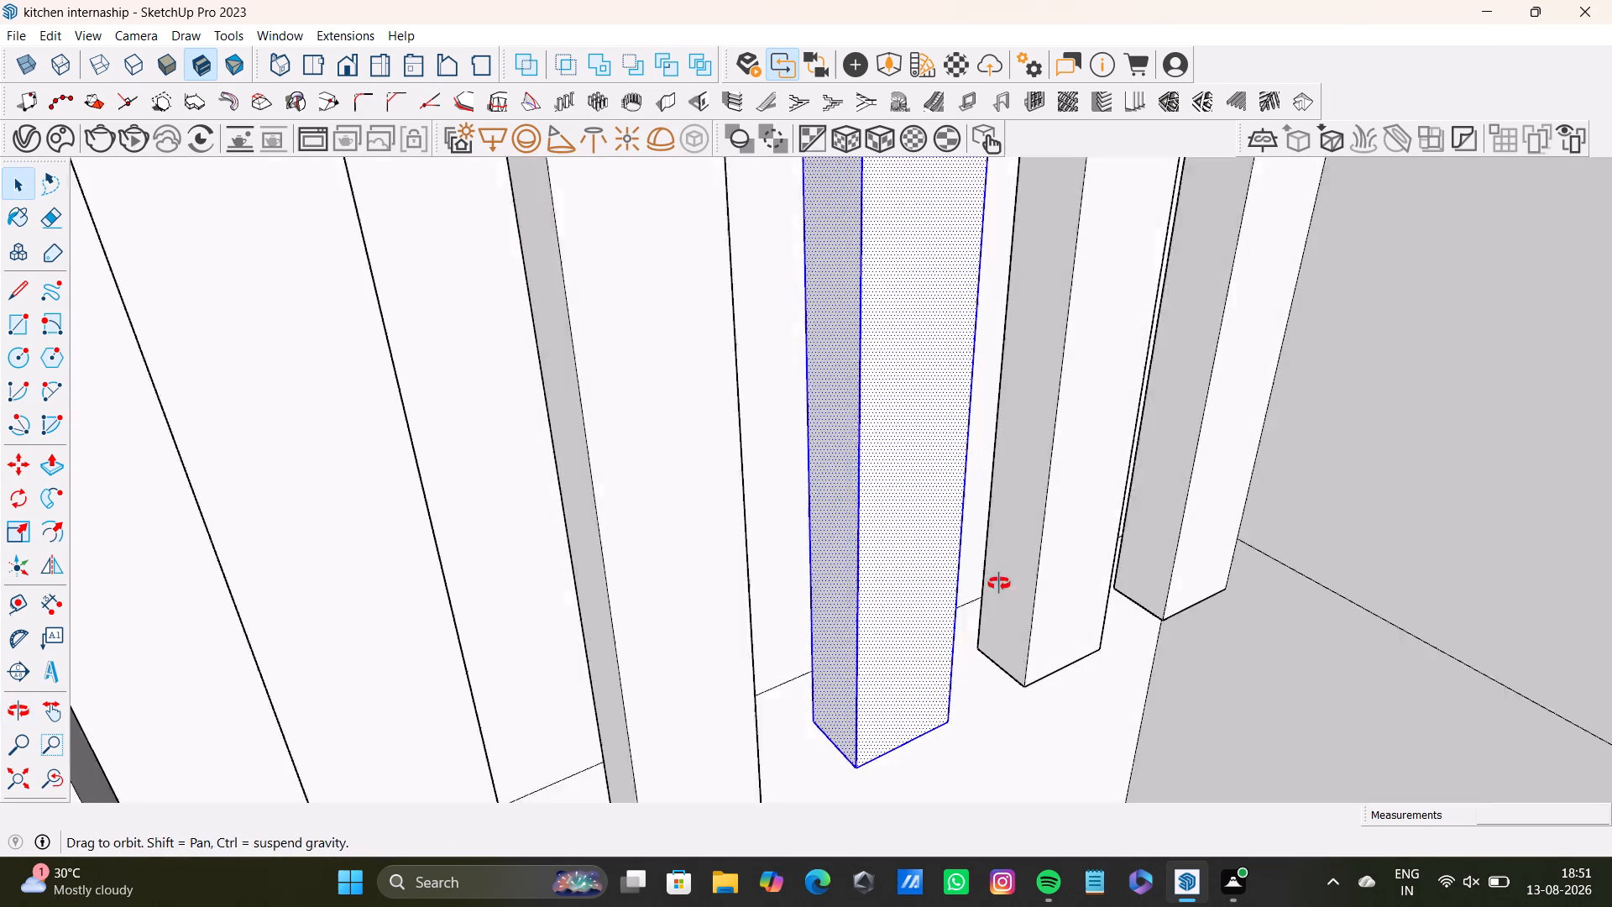
pyautogui.moveTo(999, 584); pyautogui.dragTo(1013, 558, button='middle')
pyautogui.moveTo(951, 675); pyautogui.dragTo(919, 454, button='middle')
pyautogui.moveTo(903, 590); pyautogui.dragTo(902, 443, button='middle')
pyautogui.keyDown('shift'); pyautogui.doubleClick(874, 616); pyautogui.keyUp('shift')
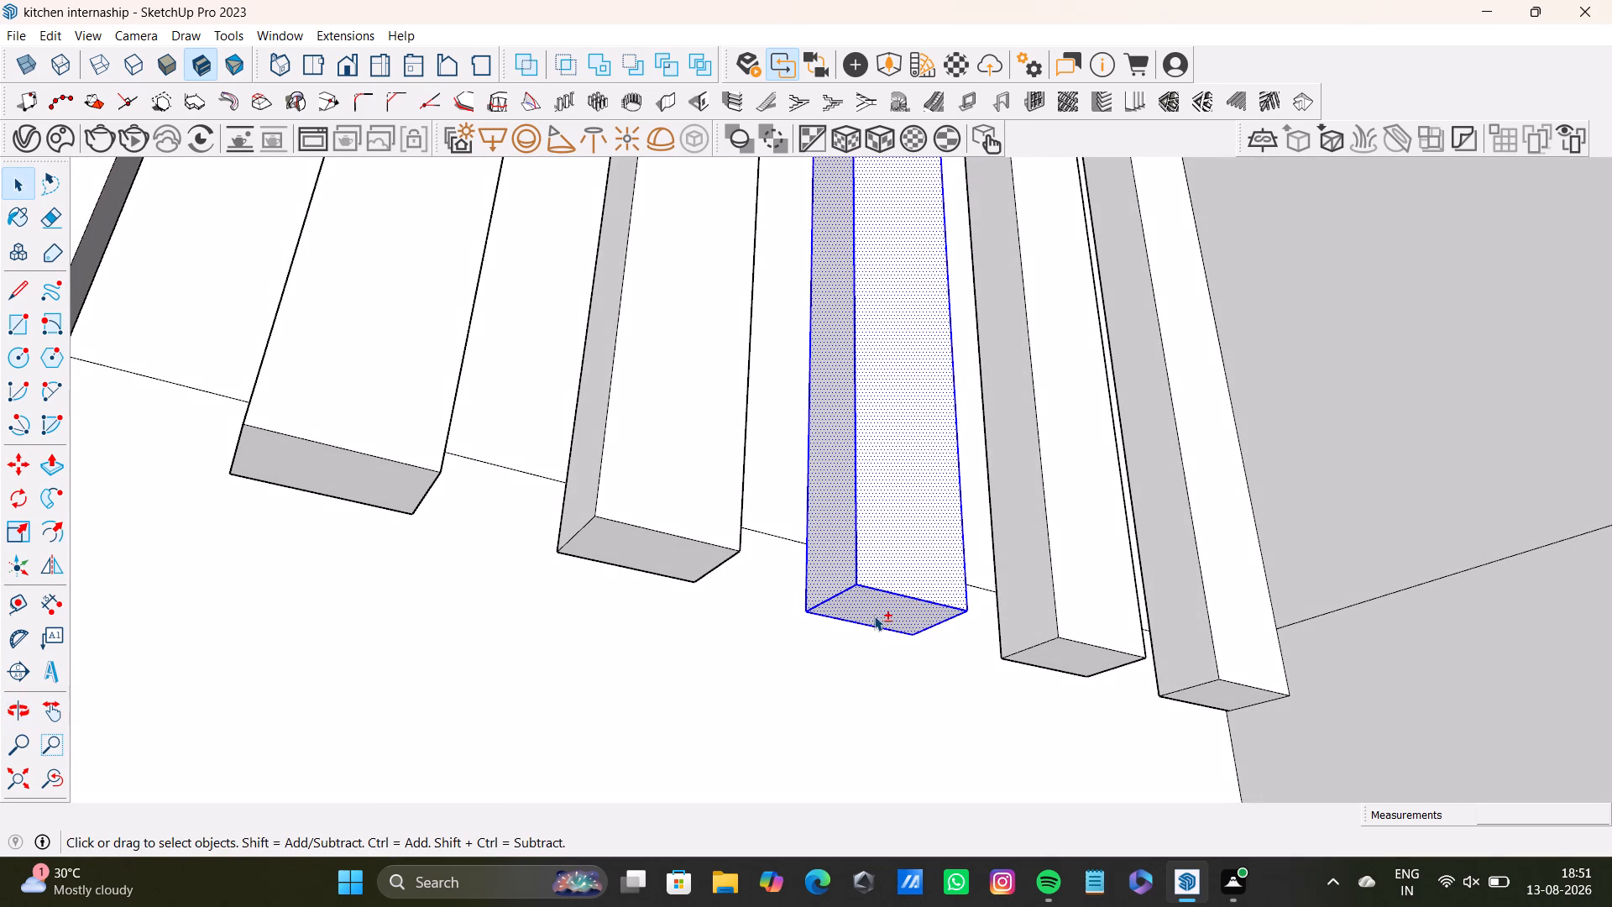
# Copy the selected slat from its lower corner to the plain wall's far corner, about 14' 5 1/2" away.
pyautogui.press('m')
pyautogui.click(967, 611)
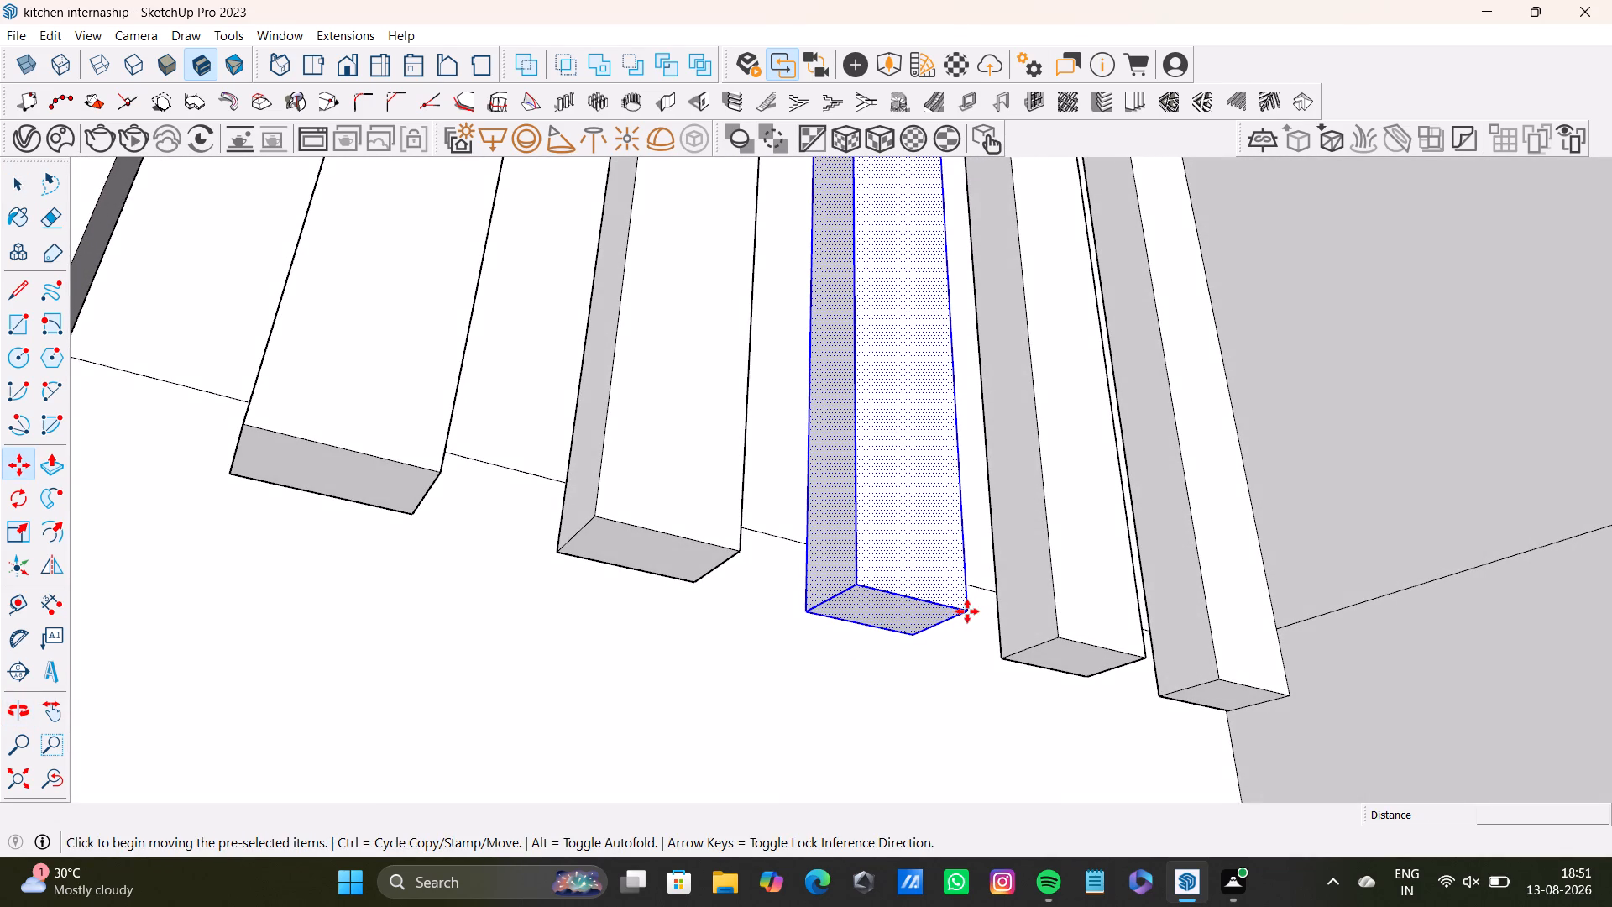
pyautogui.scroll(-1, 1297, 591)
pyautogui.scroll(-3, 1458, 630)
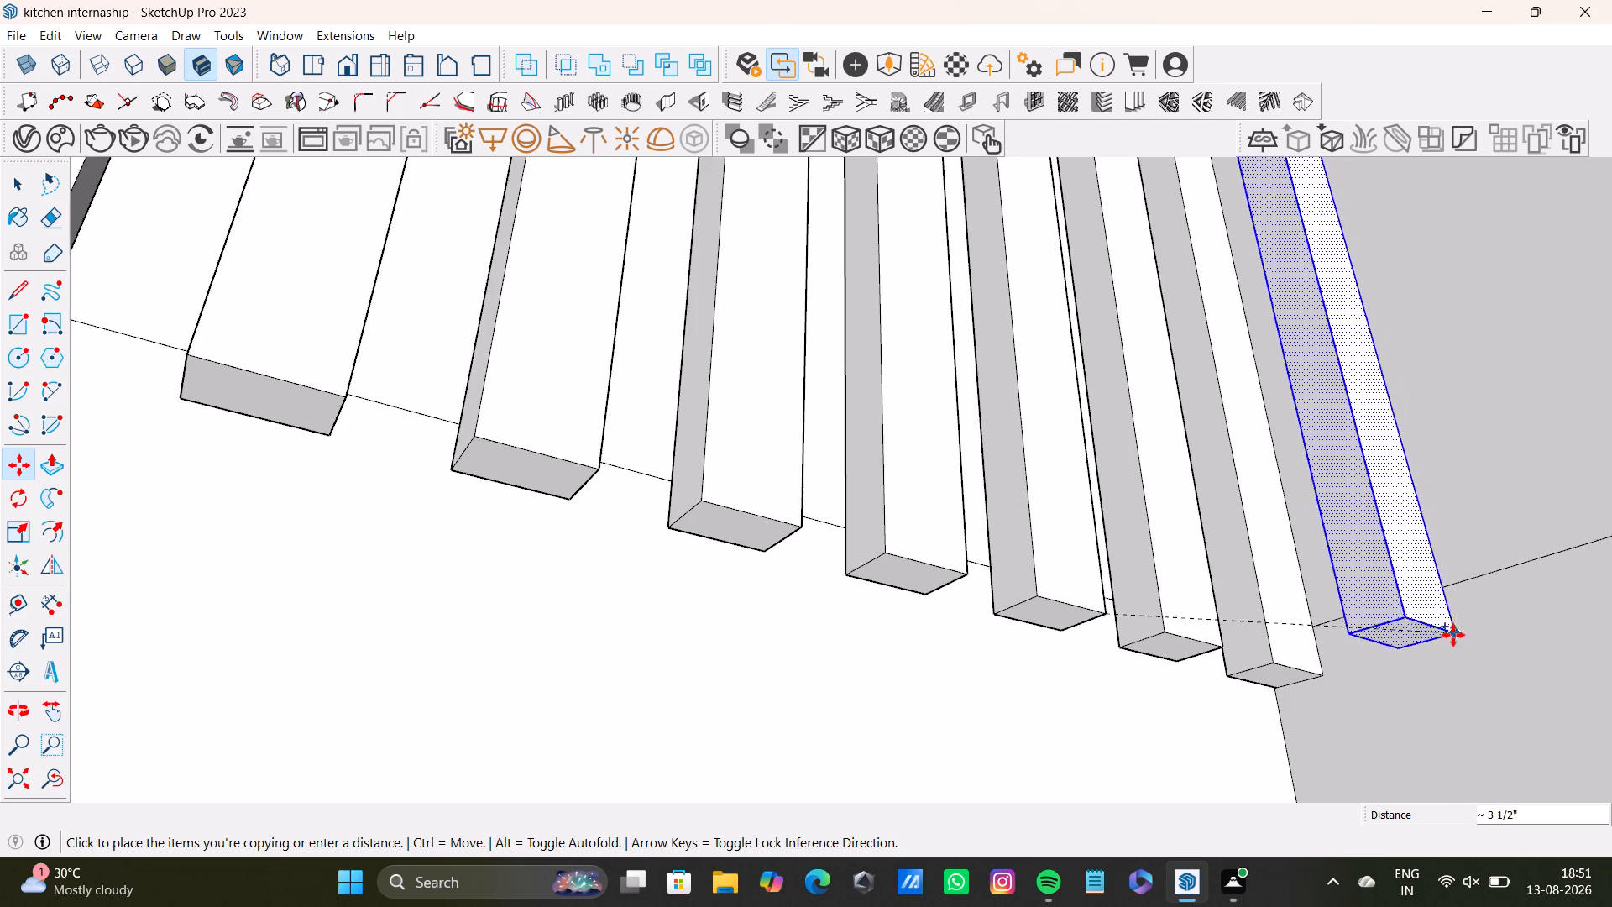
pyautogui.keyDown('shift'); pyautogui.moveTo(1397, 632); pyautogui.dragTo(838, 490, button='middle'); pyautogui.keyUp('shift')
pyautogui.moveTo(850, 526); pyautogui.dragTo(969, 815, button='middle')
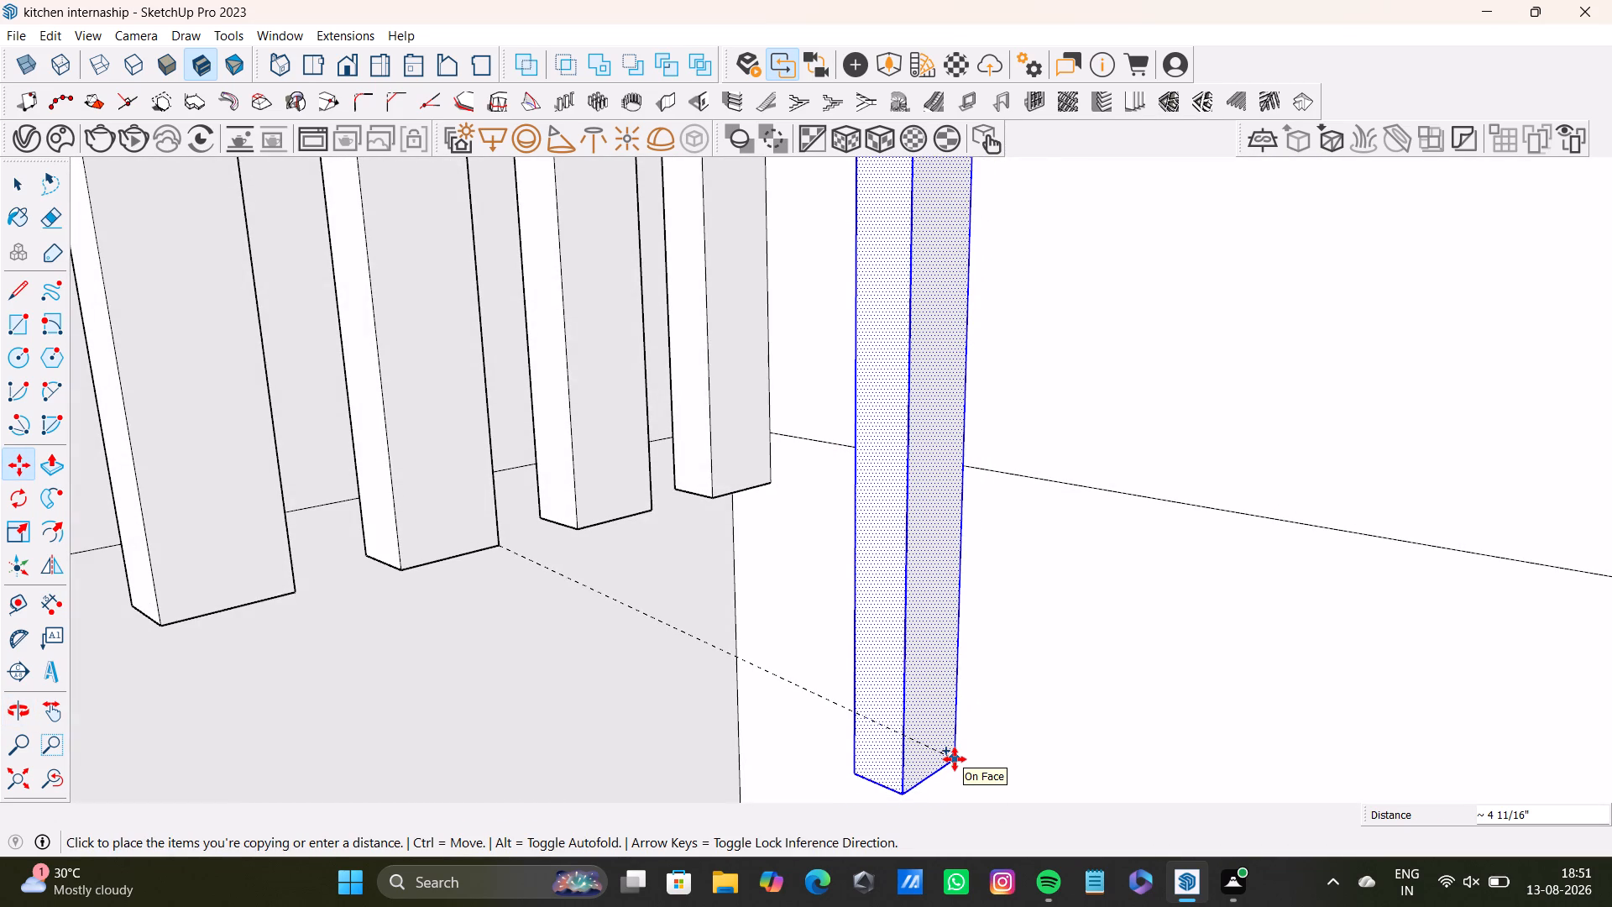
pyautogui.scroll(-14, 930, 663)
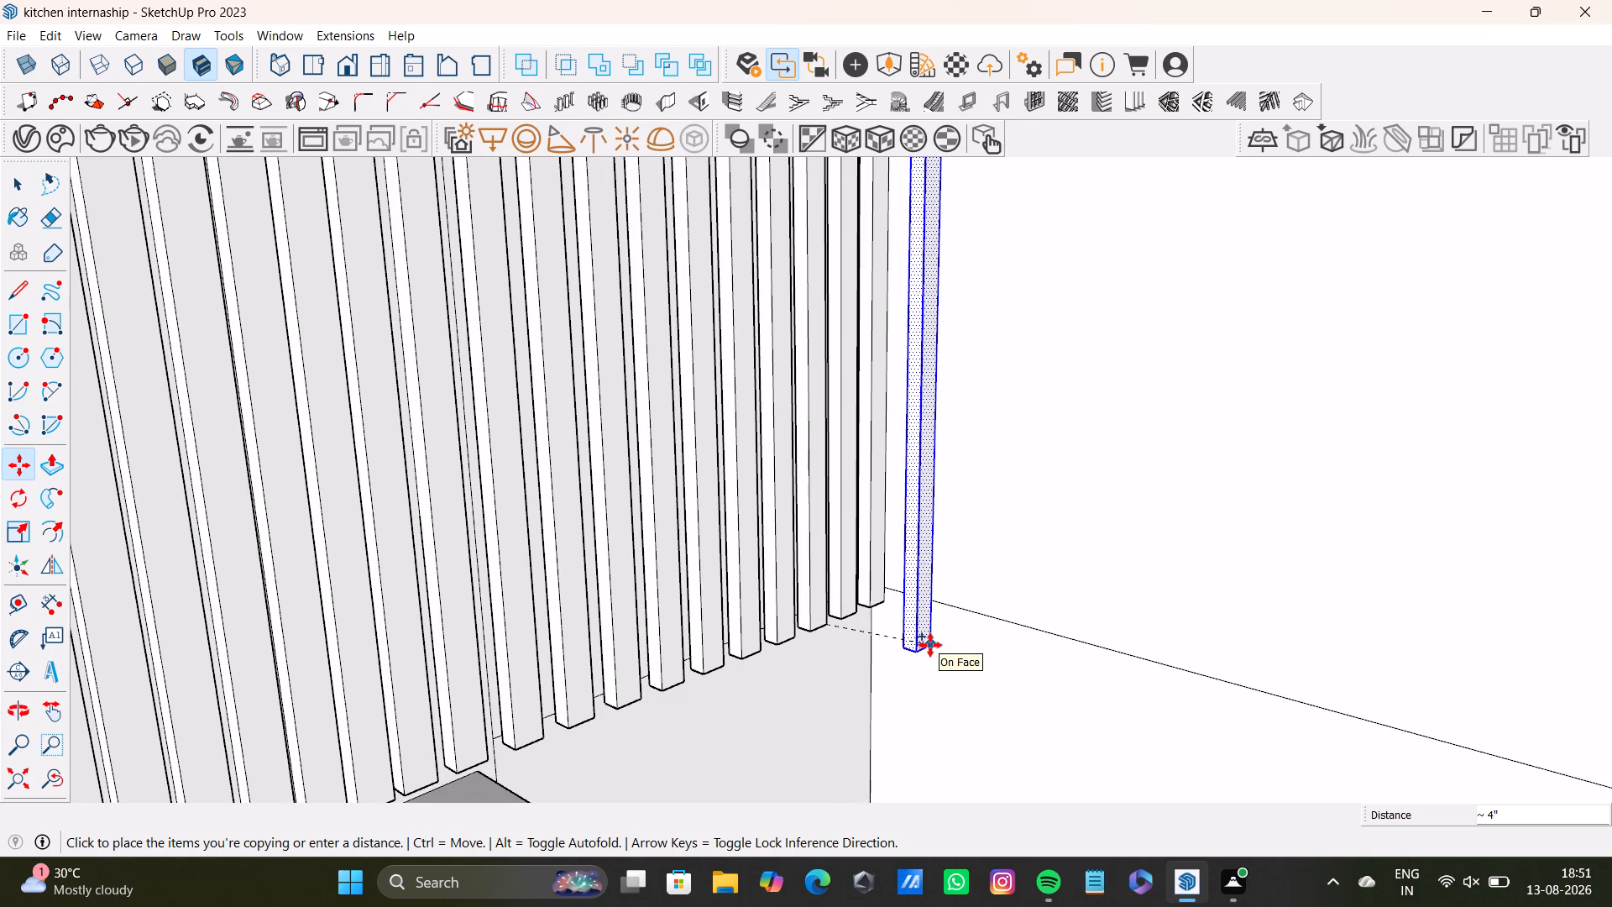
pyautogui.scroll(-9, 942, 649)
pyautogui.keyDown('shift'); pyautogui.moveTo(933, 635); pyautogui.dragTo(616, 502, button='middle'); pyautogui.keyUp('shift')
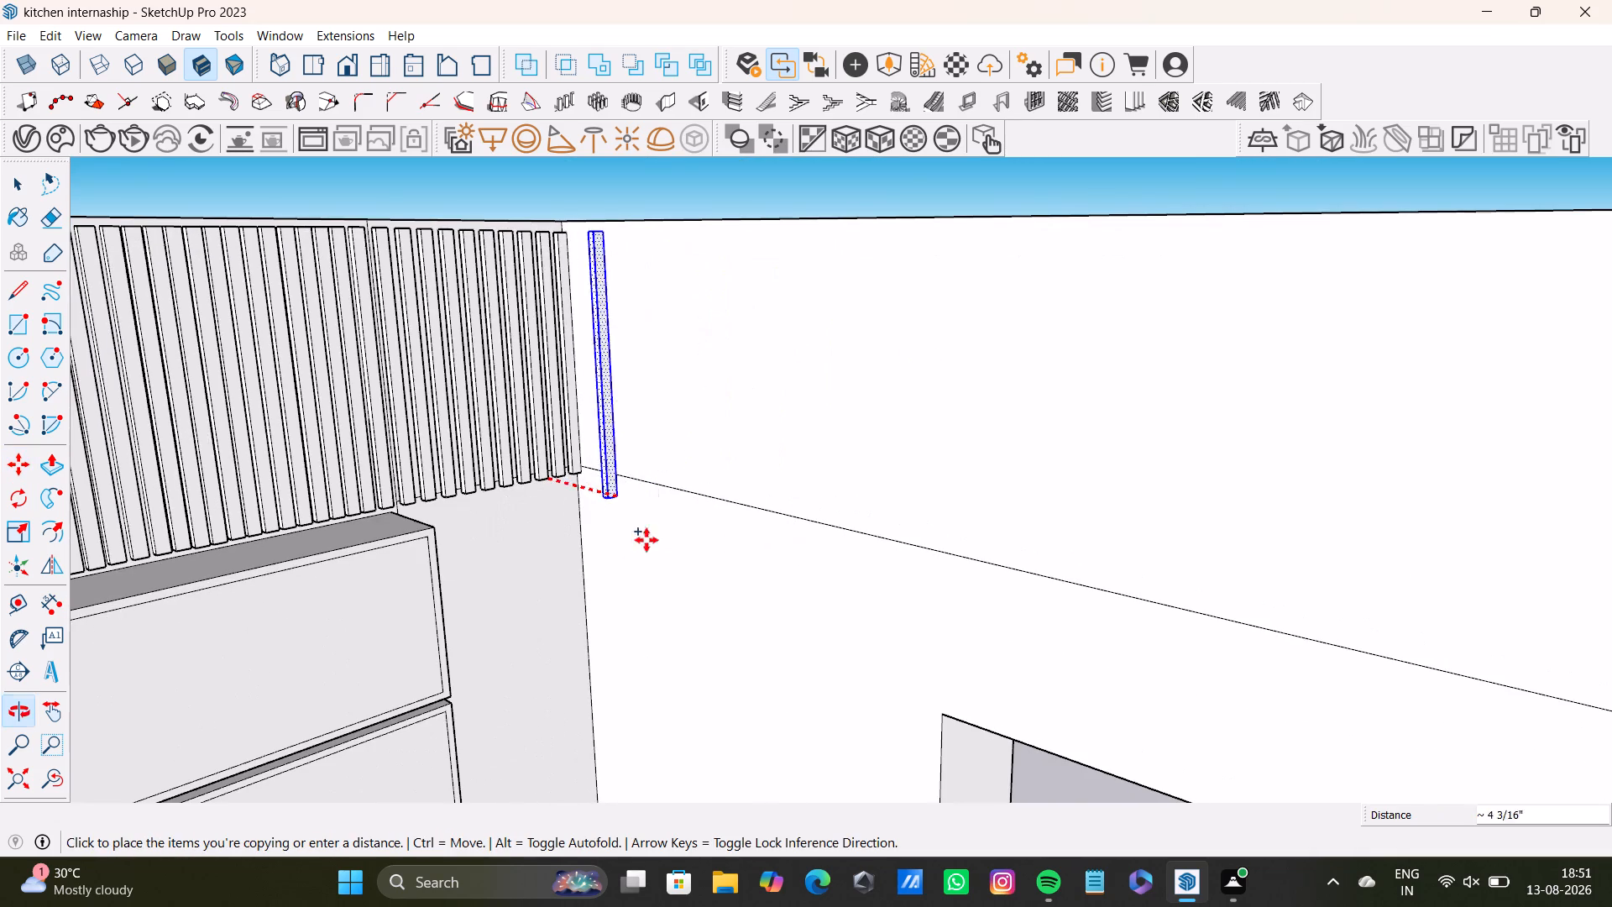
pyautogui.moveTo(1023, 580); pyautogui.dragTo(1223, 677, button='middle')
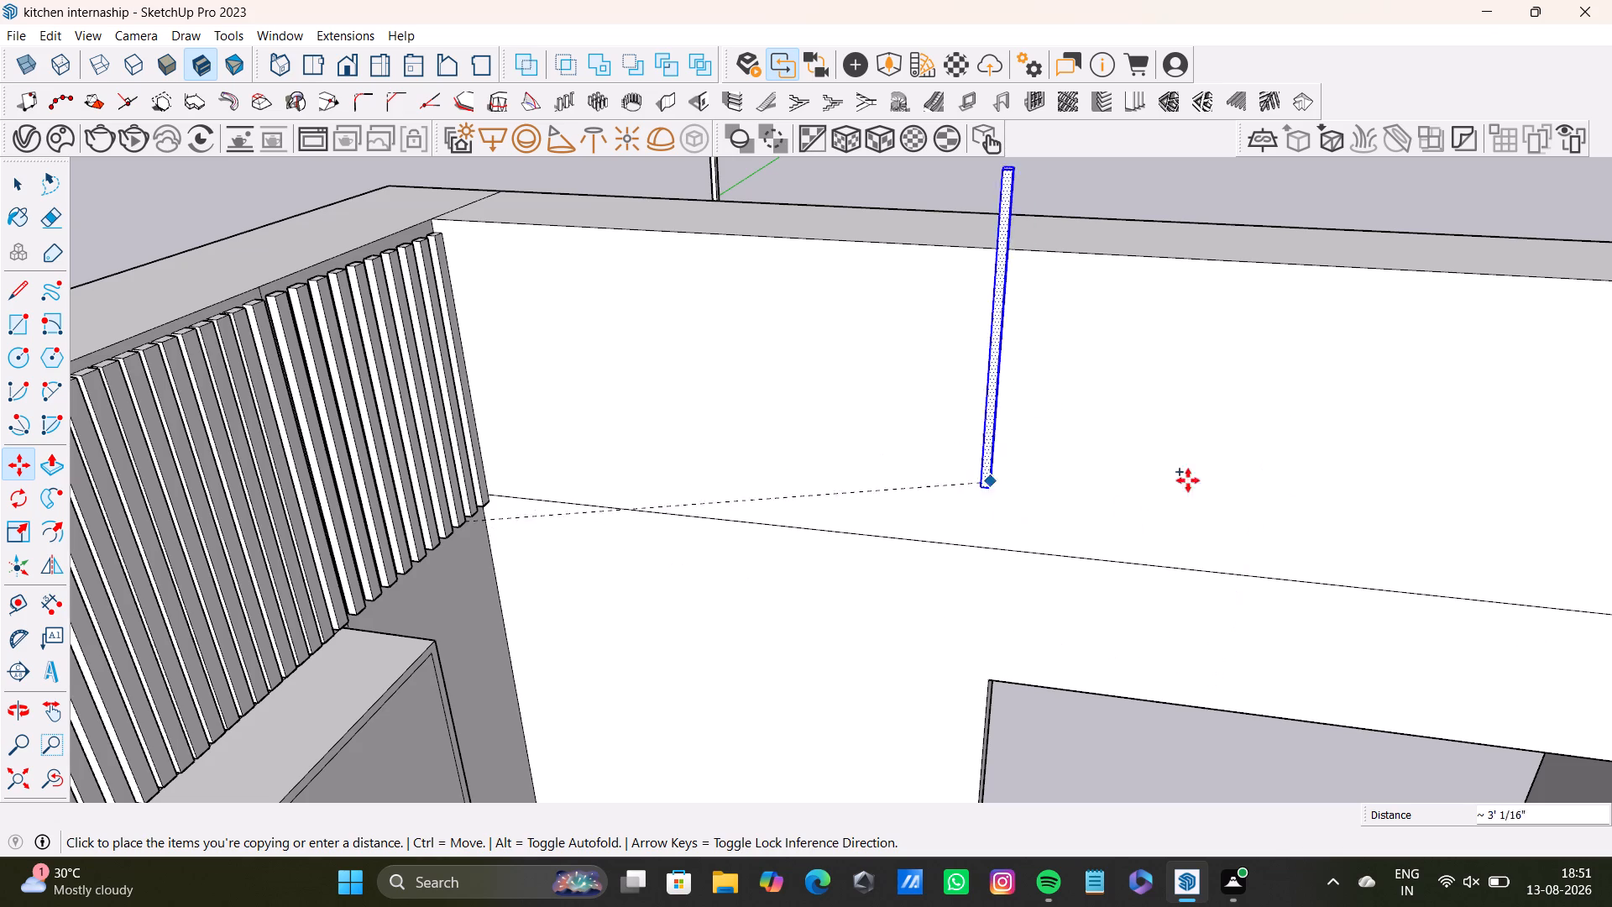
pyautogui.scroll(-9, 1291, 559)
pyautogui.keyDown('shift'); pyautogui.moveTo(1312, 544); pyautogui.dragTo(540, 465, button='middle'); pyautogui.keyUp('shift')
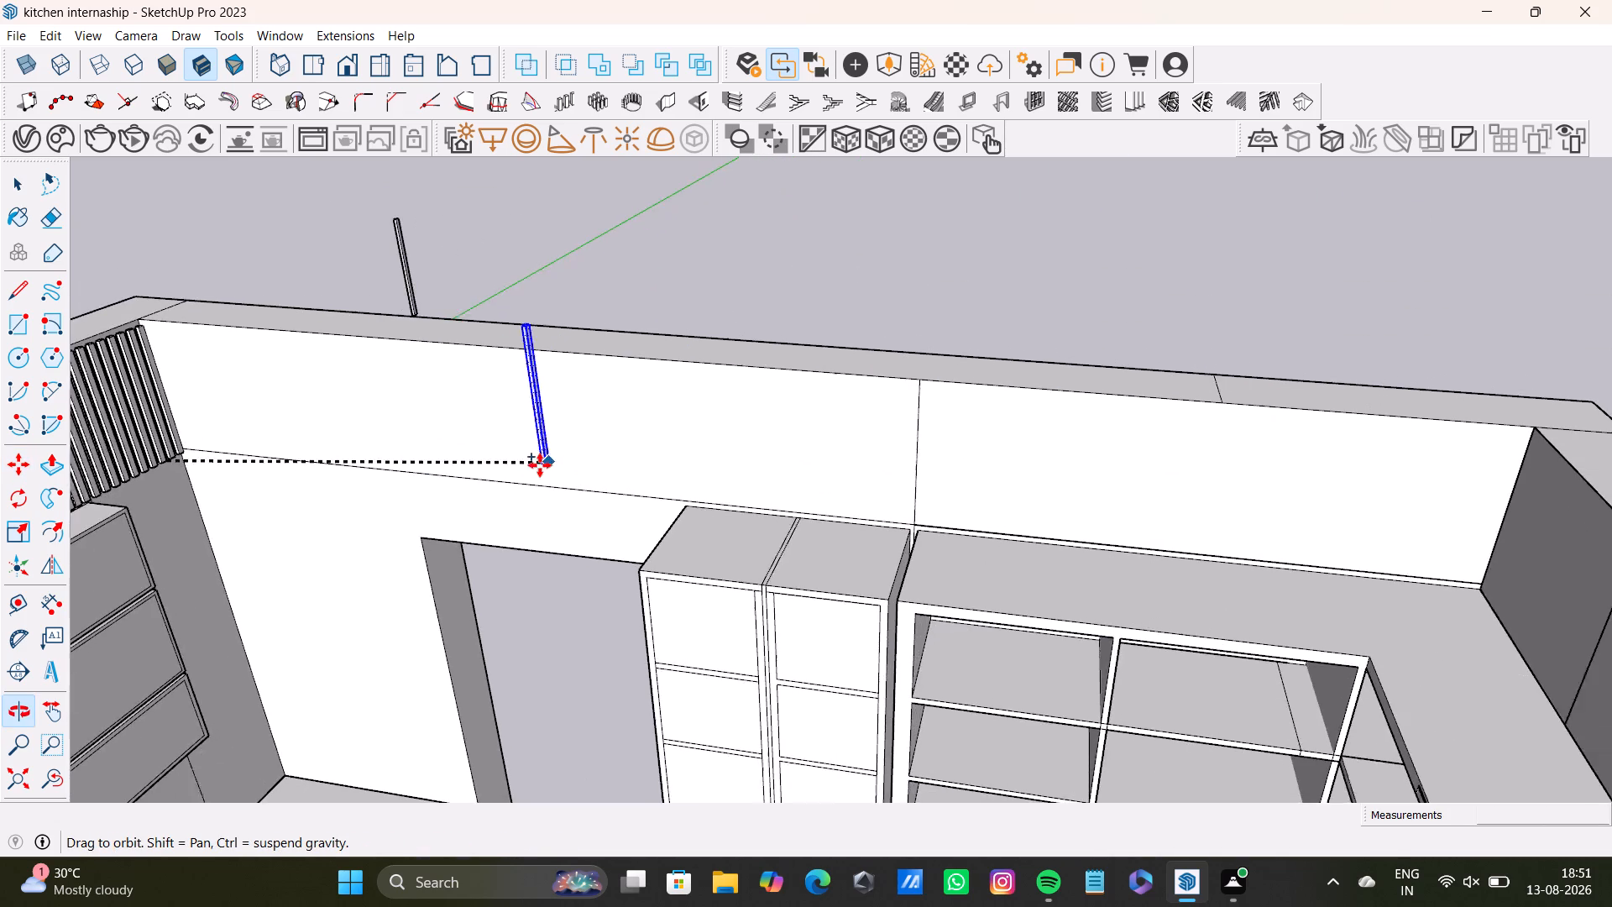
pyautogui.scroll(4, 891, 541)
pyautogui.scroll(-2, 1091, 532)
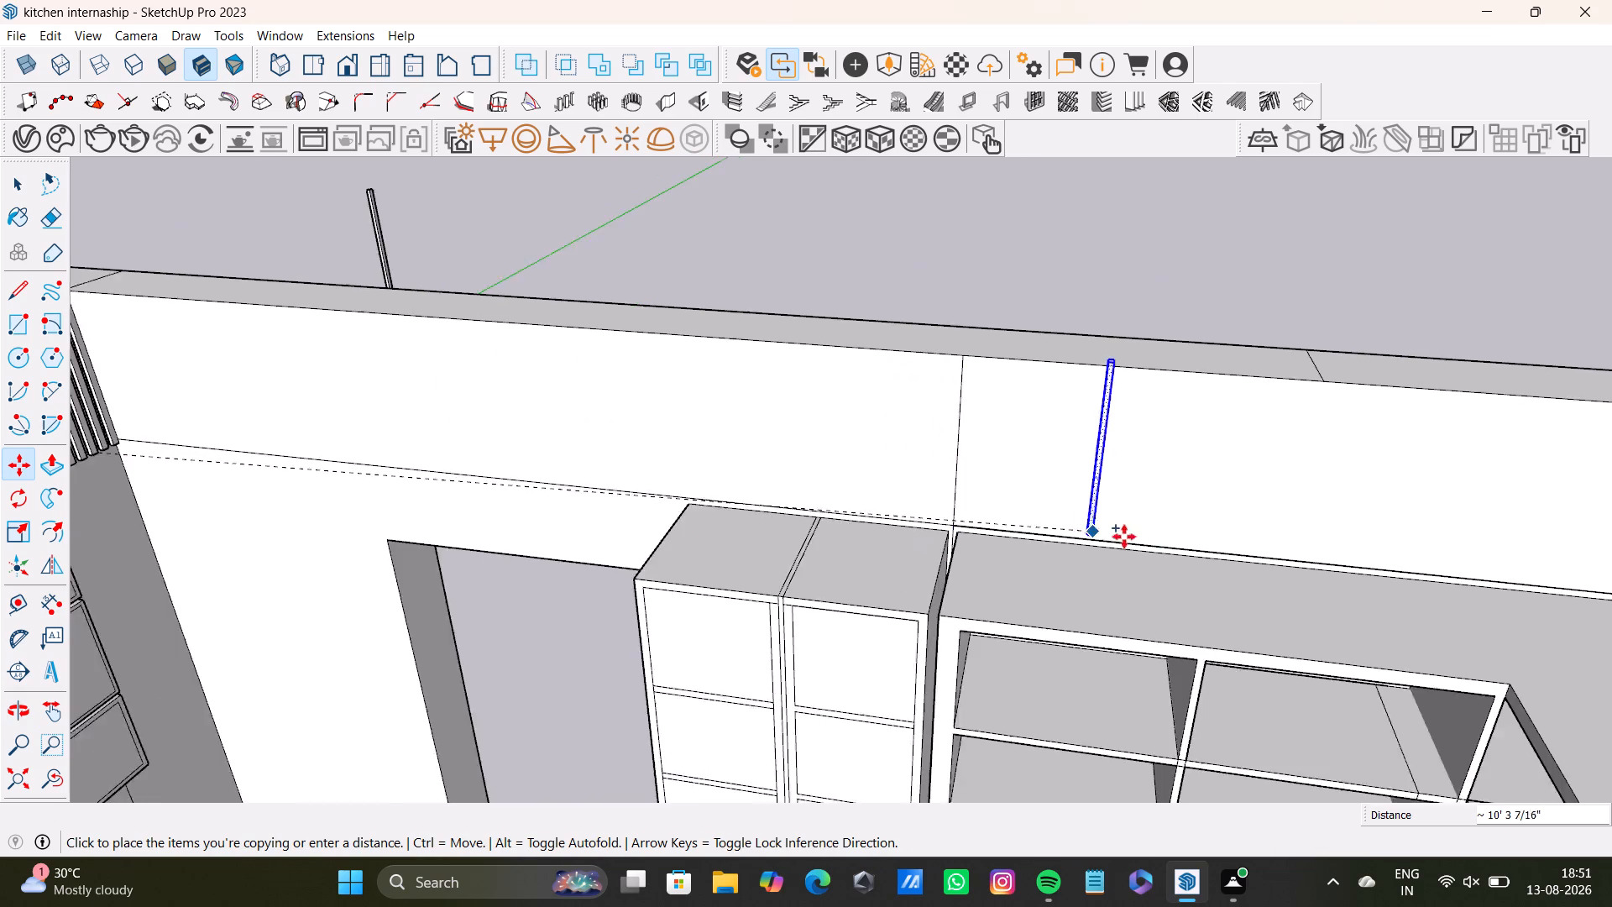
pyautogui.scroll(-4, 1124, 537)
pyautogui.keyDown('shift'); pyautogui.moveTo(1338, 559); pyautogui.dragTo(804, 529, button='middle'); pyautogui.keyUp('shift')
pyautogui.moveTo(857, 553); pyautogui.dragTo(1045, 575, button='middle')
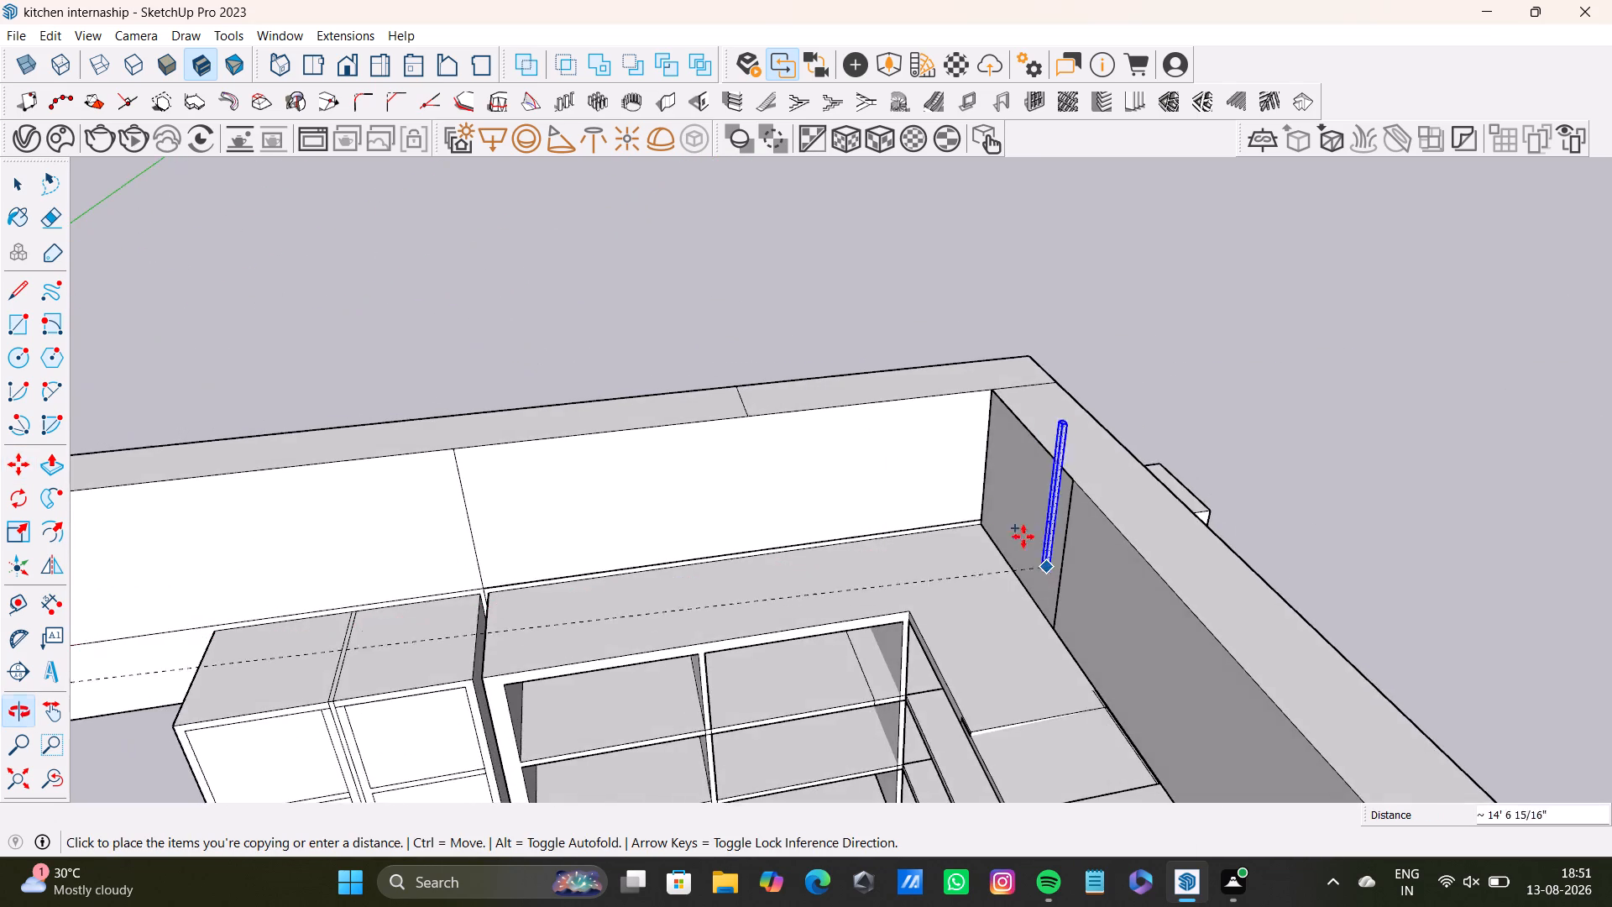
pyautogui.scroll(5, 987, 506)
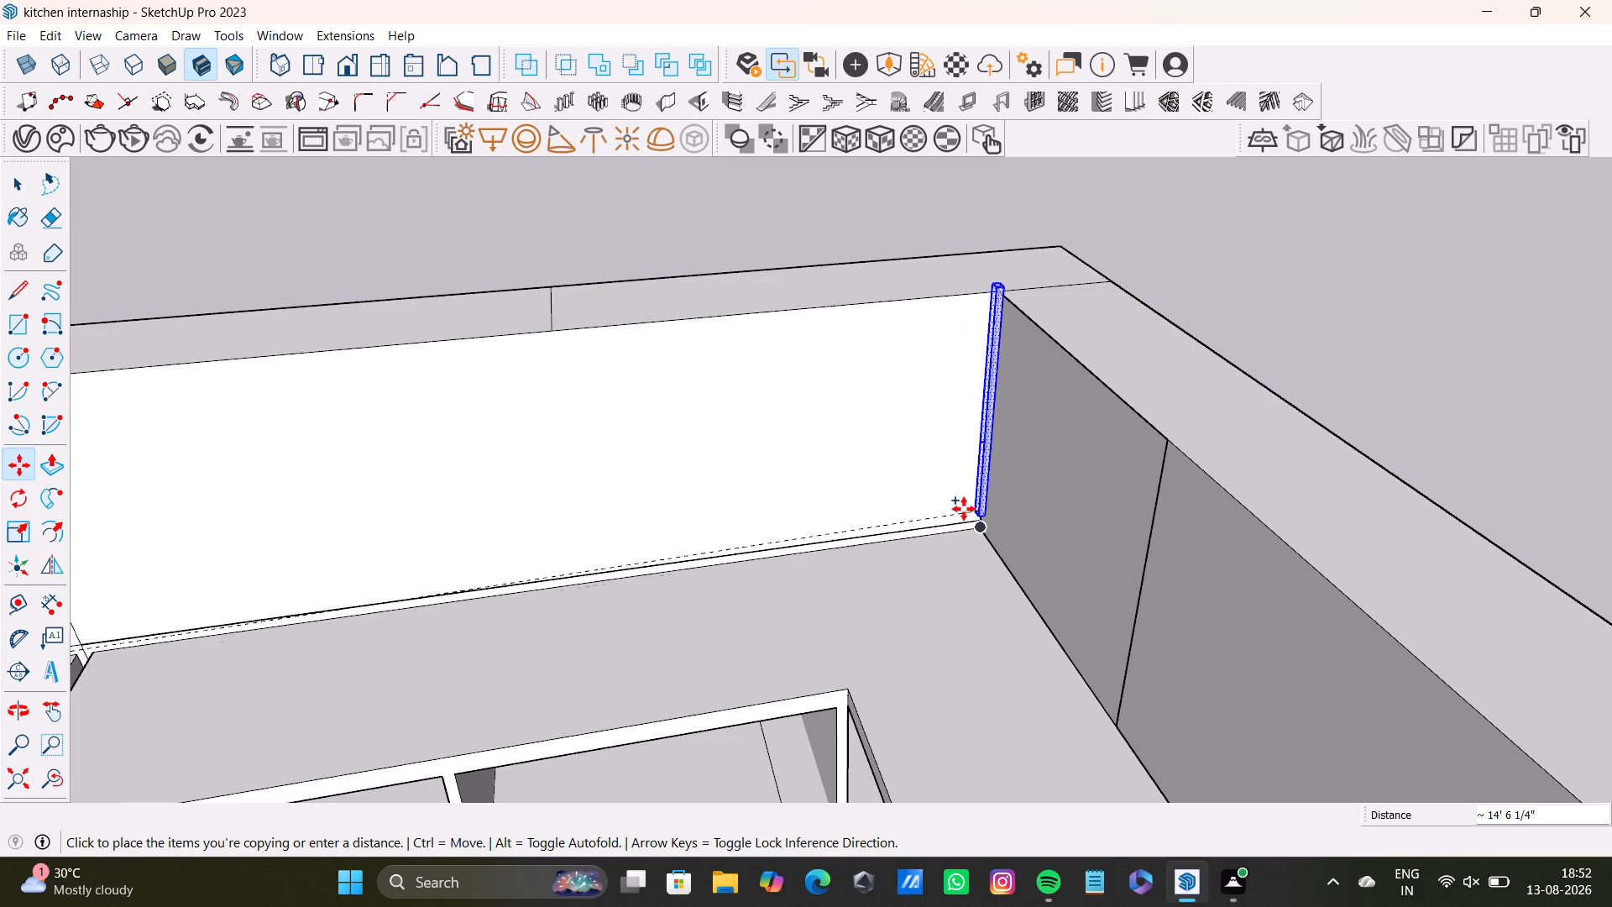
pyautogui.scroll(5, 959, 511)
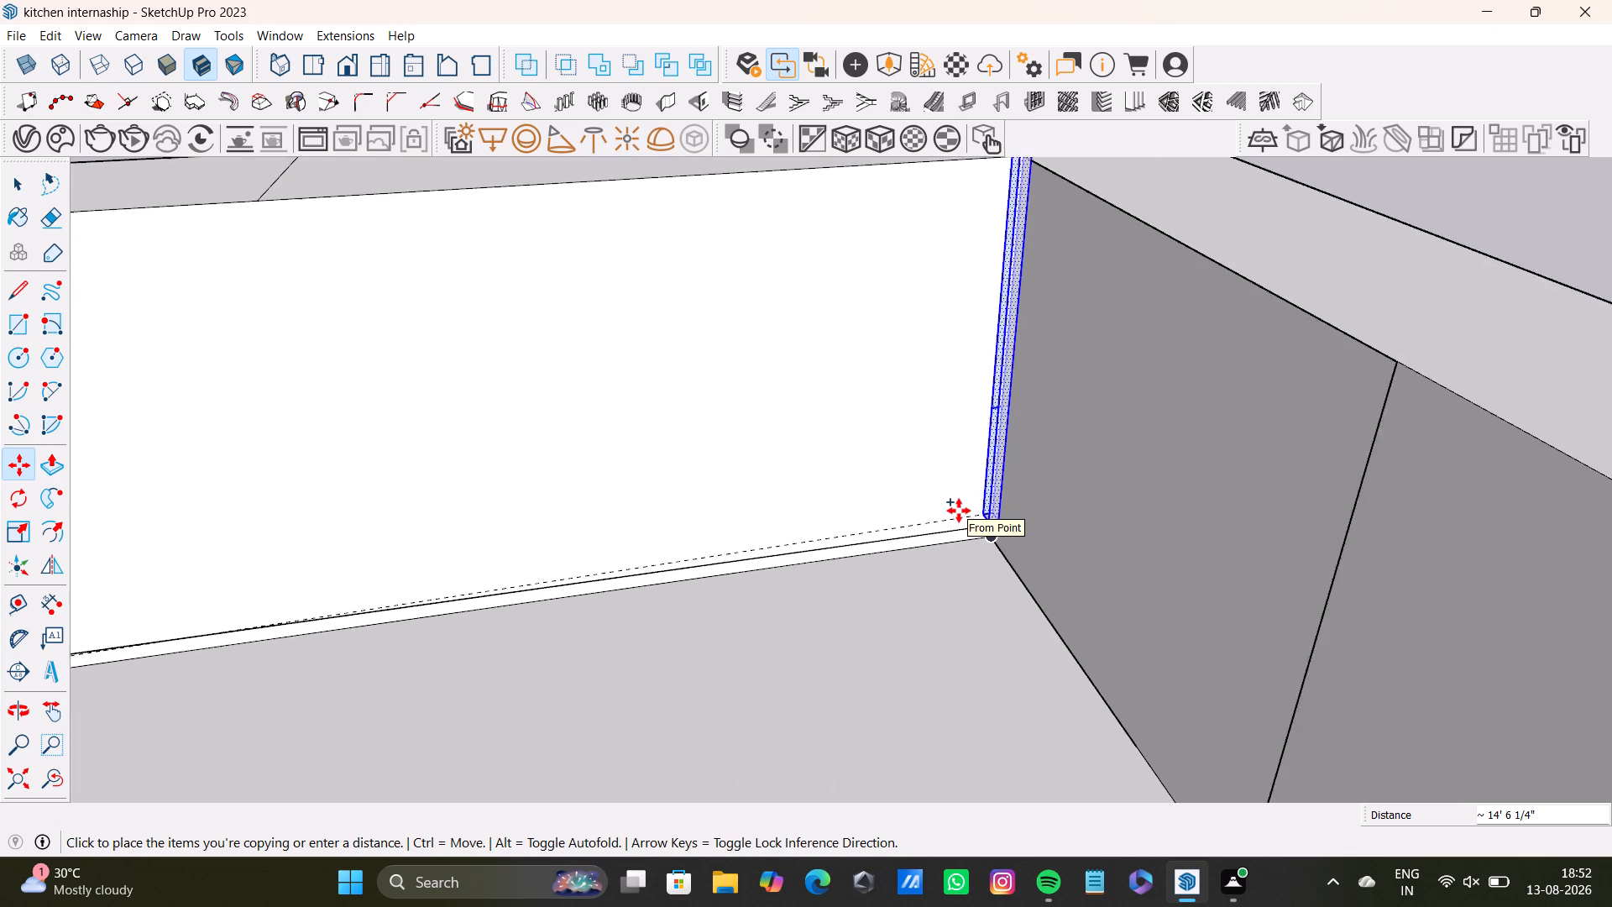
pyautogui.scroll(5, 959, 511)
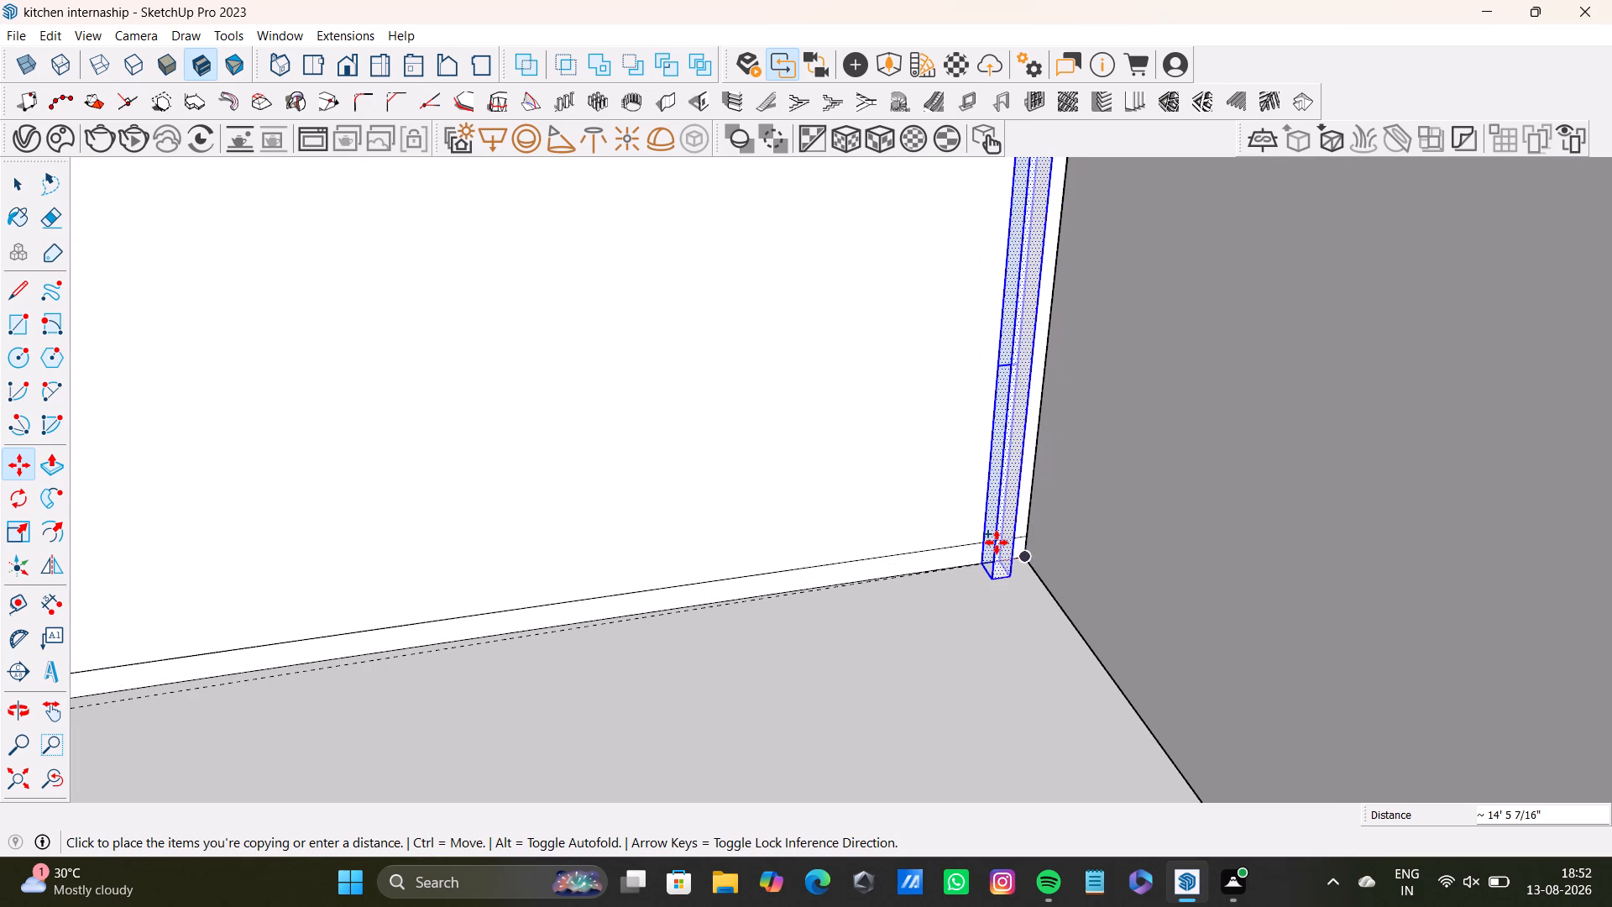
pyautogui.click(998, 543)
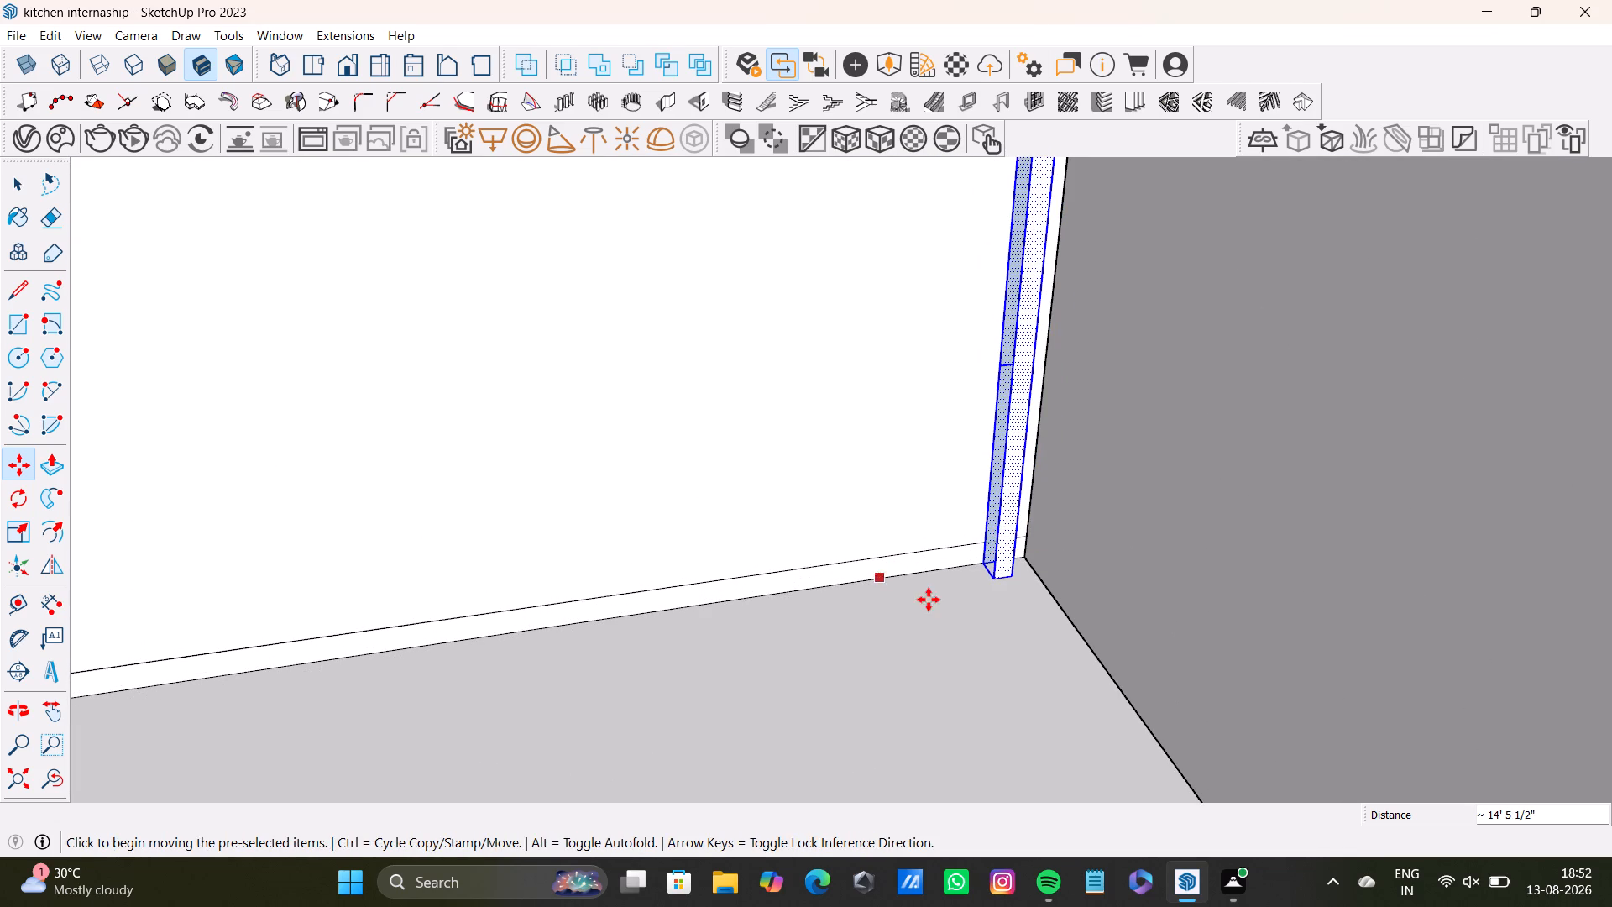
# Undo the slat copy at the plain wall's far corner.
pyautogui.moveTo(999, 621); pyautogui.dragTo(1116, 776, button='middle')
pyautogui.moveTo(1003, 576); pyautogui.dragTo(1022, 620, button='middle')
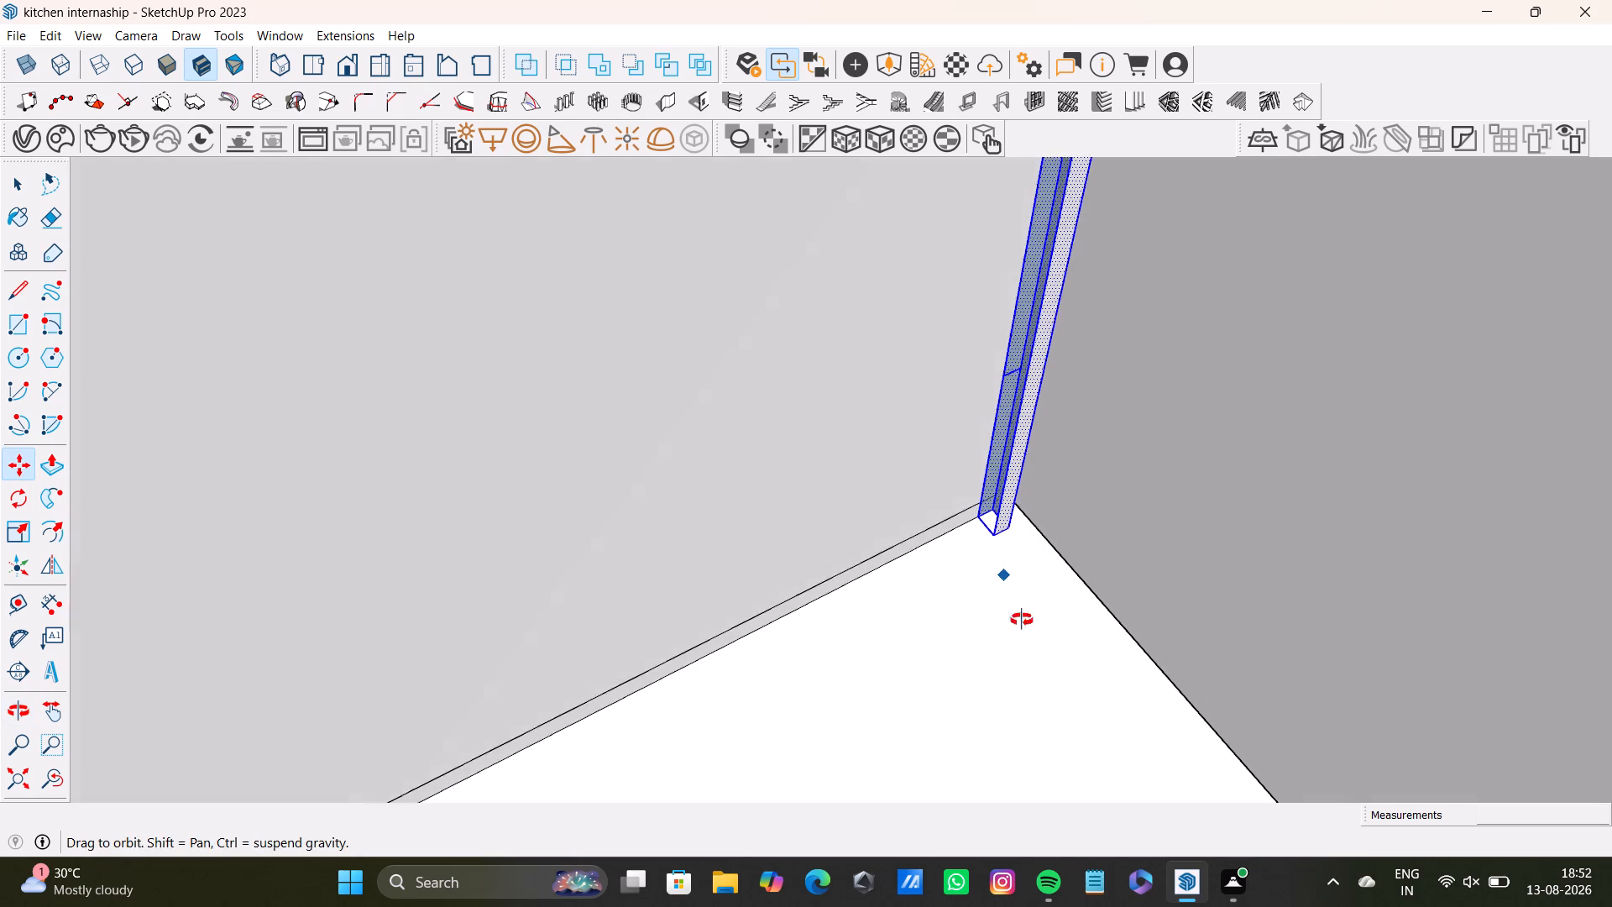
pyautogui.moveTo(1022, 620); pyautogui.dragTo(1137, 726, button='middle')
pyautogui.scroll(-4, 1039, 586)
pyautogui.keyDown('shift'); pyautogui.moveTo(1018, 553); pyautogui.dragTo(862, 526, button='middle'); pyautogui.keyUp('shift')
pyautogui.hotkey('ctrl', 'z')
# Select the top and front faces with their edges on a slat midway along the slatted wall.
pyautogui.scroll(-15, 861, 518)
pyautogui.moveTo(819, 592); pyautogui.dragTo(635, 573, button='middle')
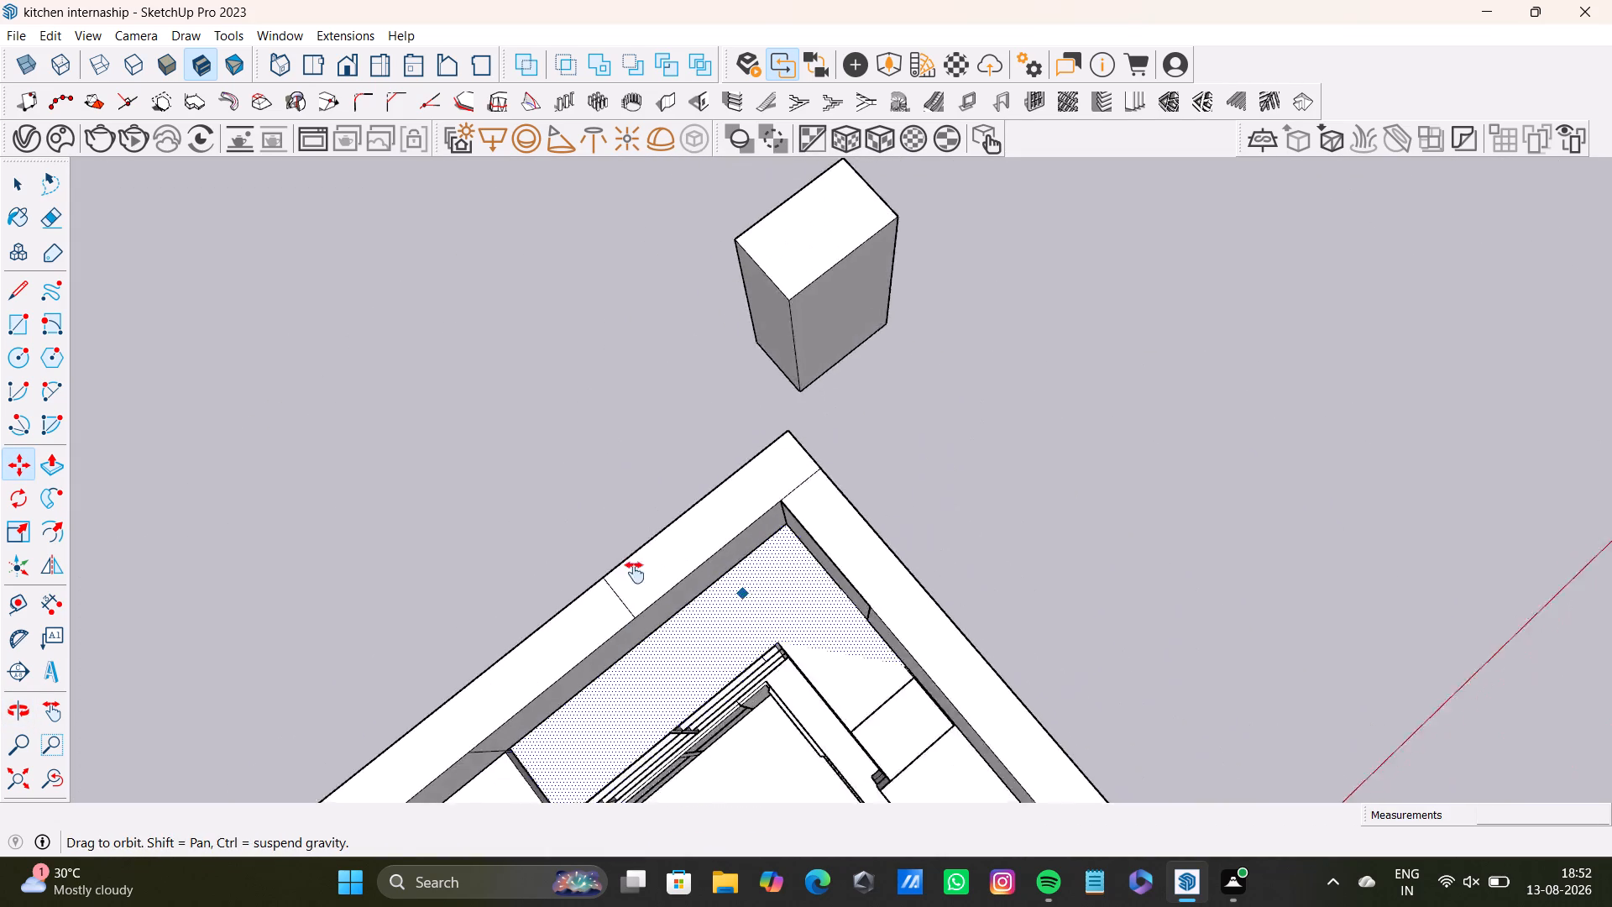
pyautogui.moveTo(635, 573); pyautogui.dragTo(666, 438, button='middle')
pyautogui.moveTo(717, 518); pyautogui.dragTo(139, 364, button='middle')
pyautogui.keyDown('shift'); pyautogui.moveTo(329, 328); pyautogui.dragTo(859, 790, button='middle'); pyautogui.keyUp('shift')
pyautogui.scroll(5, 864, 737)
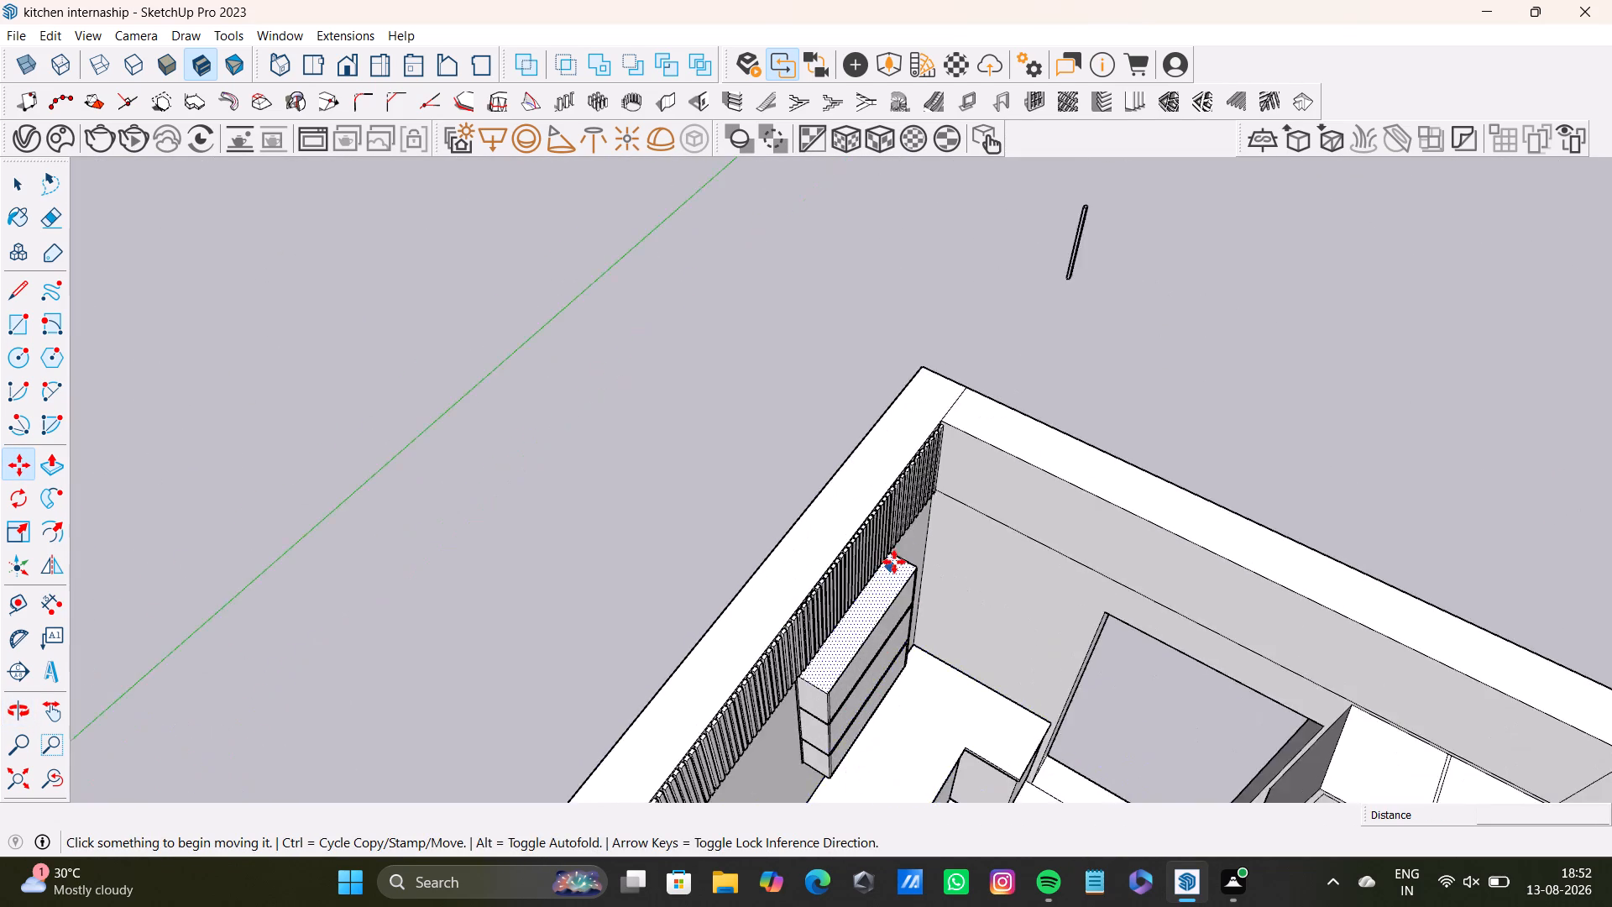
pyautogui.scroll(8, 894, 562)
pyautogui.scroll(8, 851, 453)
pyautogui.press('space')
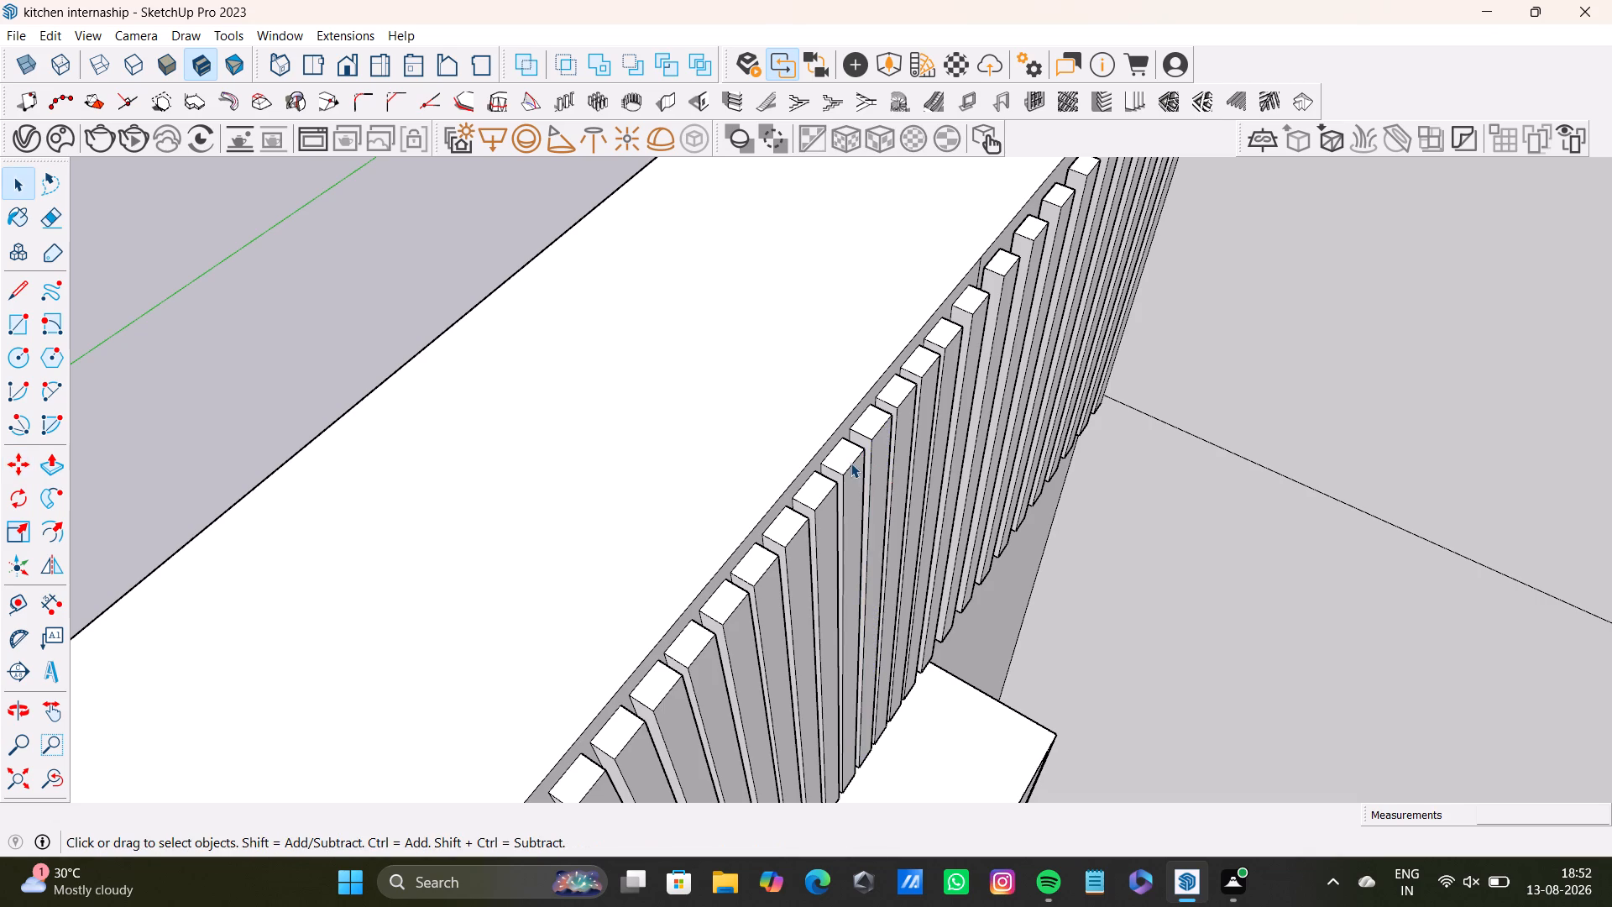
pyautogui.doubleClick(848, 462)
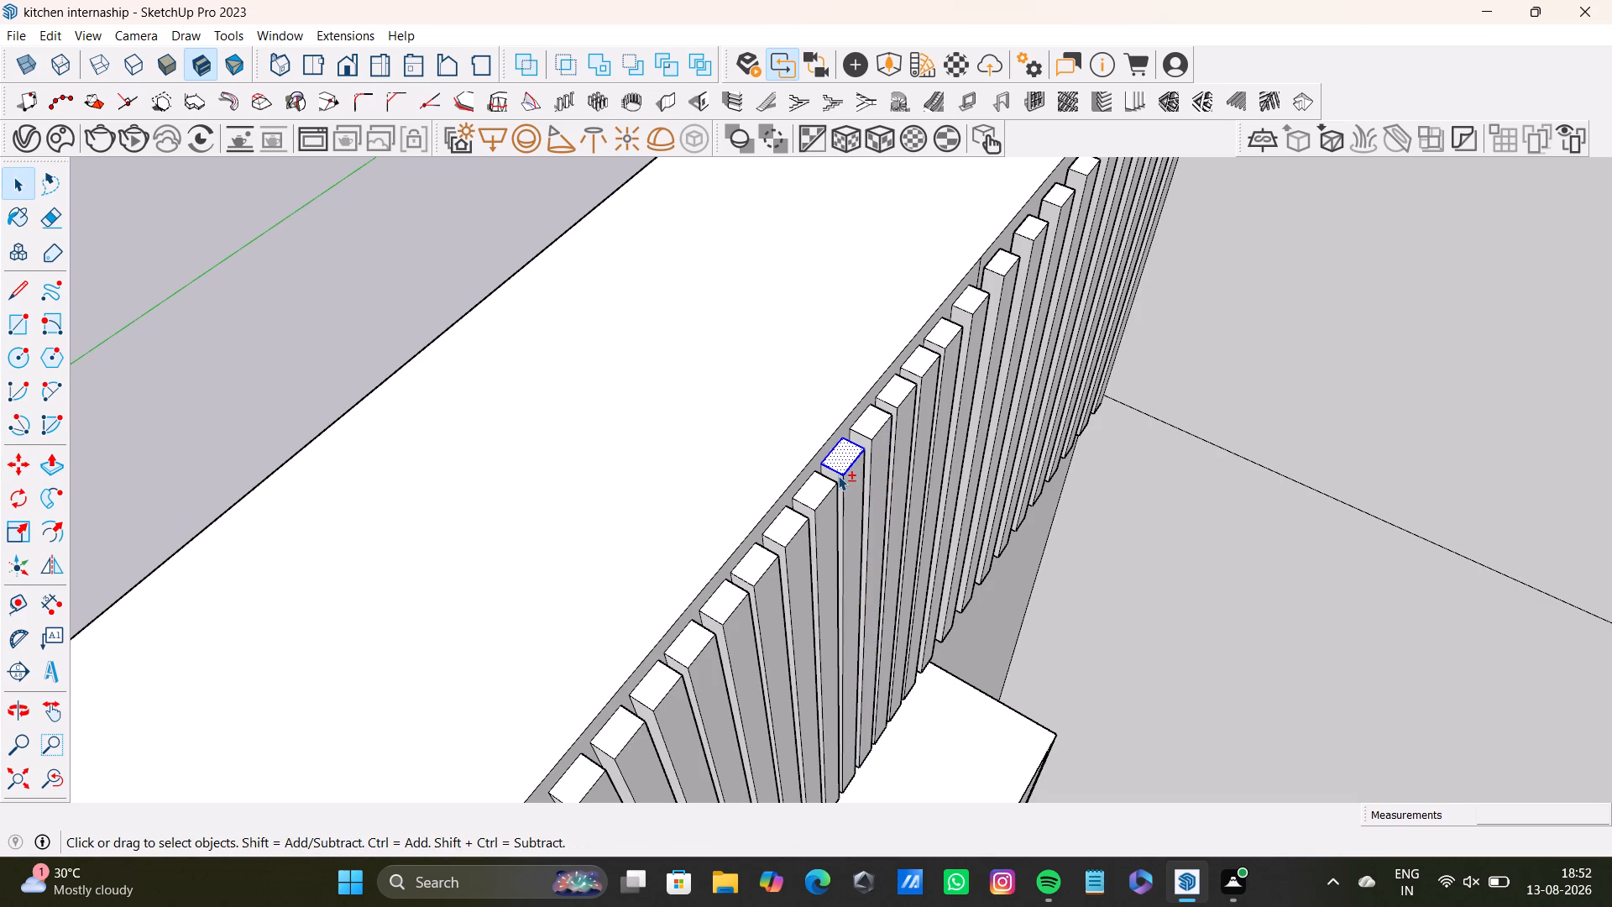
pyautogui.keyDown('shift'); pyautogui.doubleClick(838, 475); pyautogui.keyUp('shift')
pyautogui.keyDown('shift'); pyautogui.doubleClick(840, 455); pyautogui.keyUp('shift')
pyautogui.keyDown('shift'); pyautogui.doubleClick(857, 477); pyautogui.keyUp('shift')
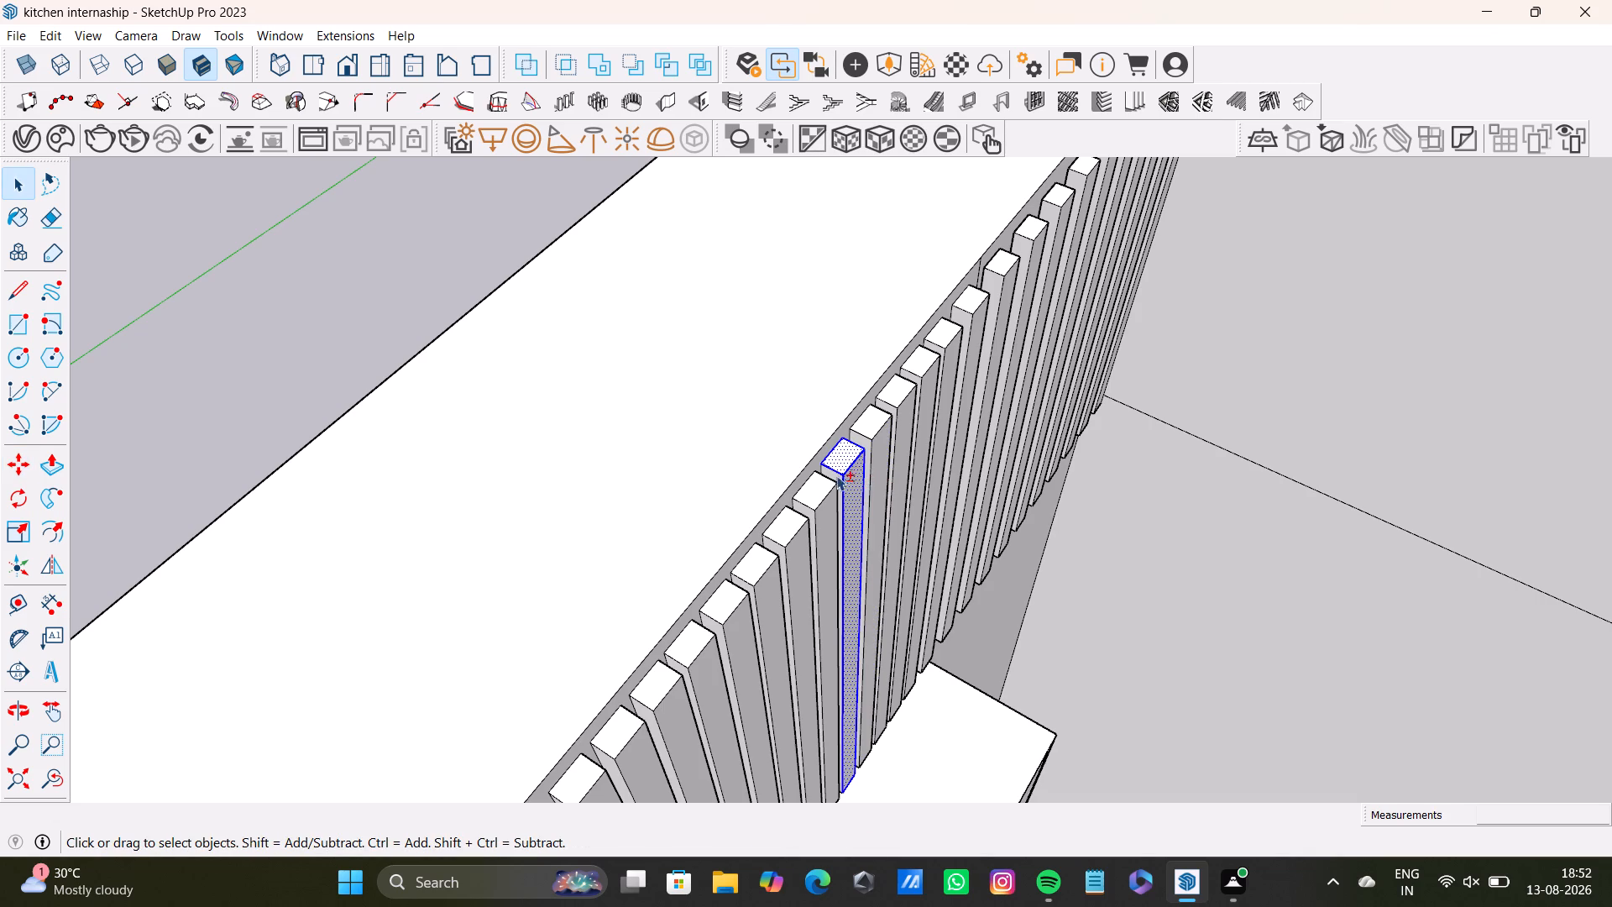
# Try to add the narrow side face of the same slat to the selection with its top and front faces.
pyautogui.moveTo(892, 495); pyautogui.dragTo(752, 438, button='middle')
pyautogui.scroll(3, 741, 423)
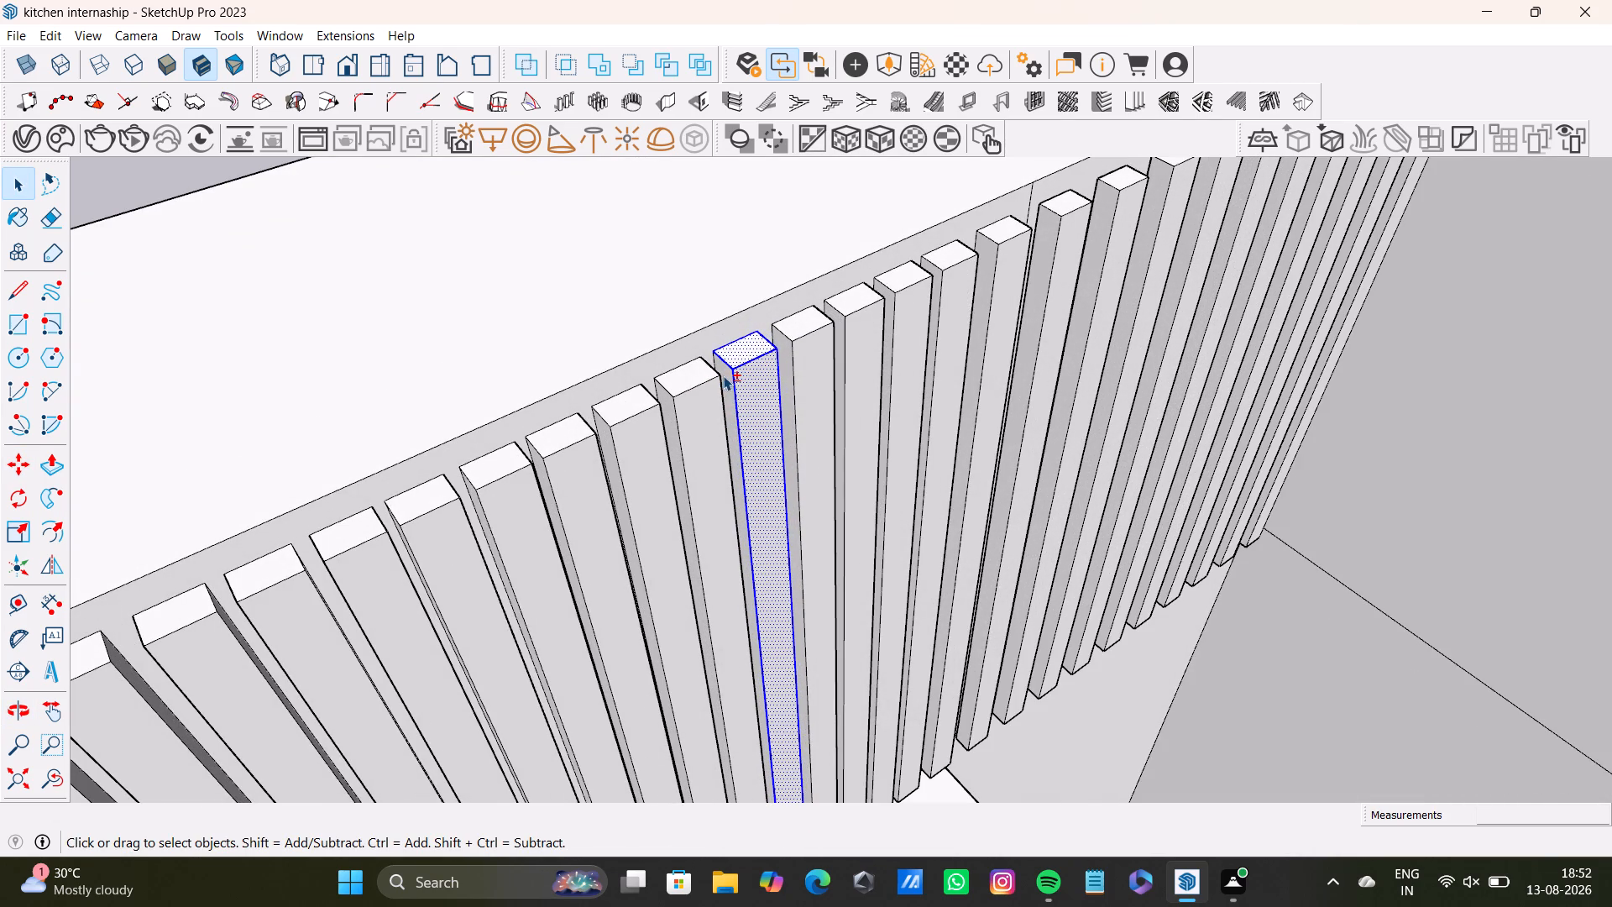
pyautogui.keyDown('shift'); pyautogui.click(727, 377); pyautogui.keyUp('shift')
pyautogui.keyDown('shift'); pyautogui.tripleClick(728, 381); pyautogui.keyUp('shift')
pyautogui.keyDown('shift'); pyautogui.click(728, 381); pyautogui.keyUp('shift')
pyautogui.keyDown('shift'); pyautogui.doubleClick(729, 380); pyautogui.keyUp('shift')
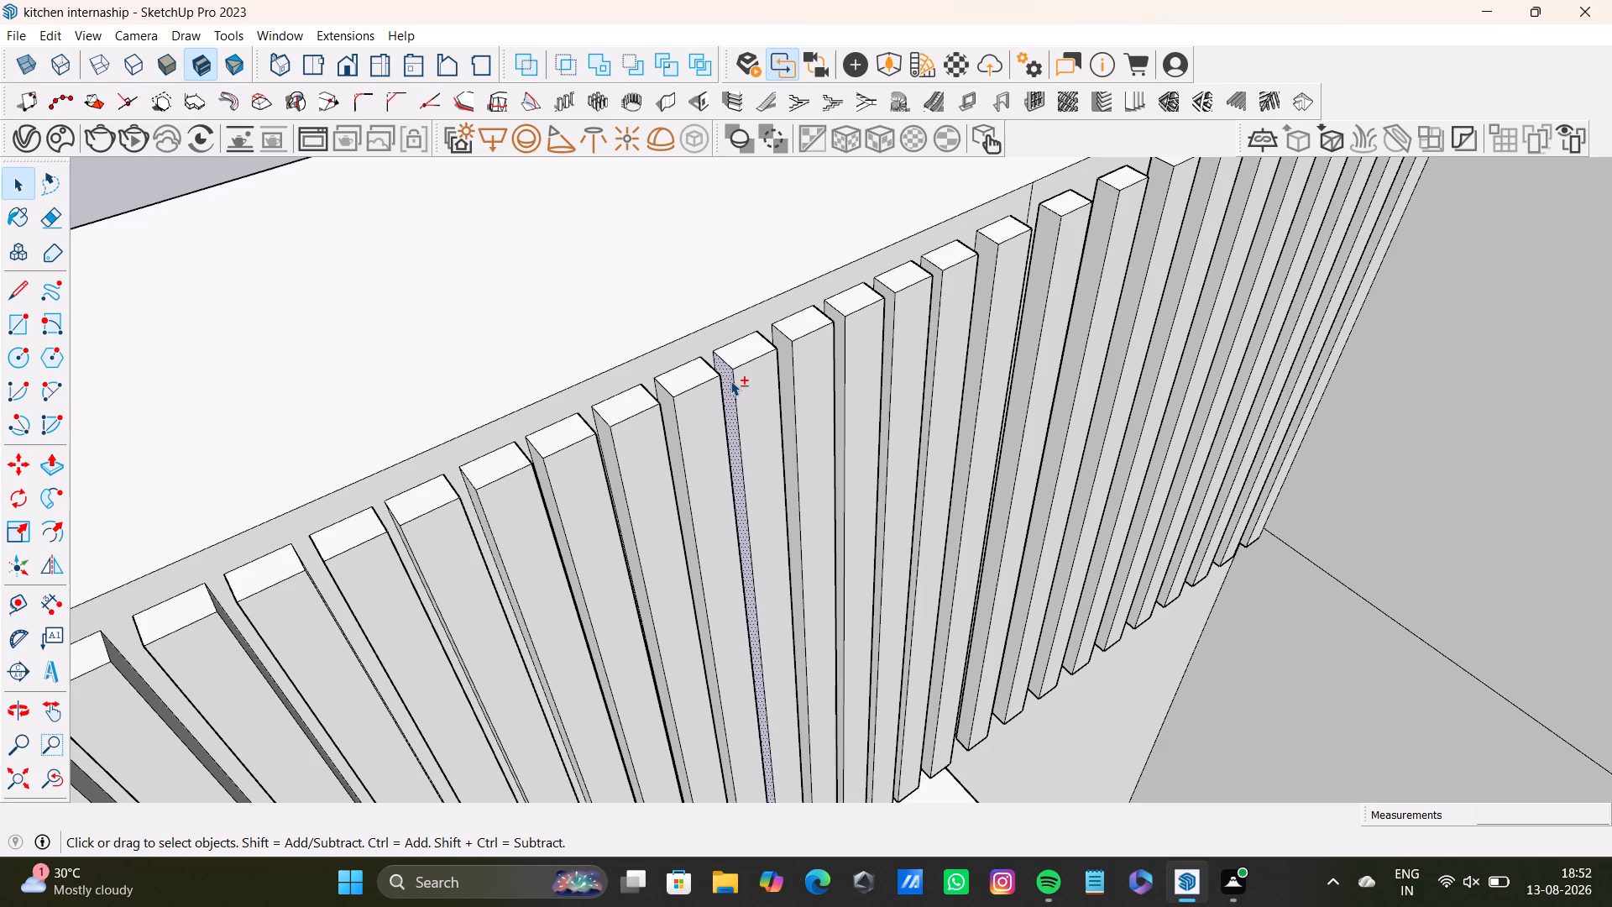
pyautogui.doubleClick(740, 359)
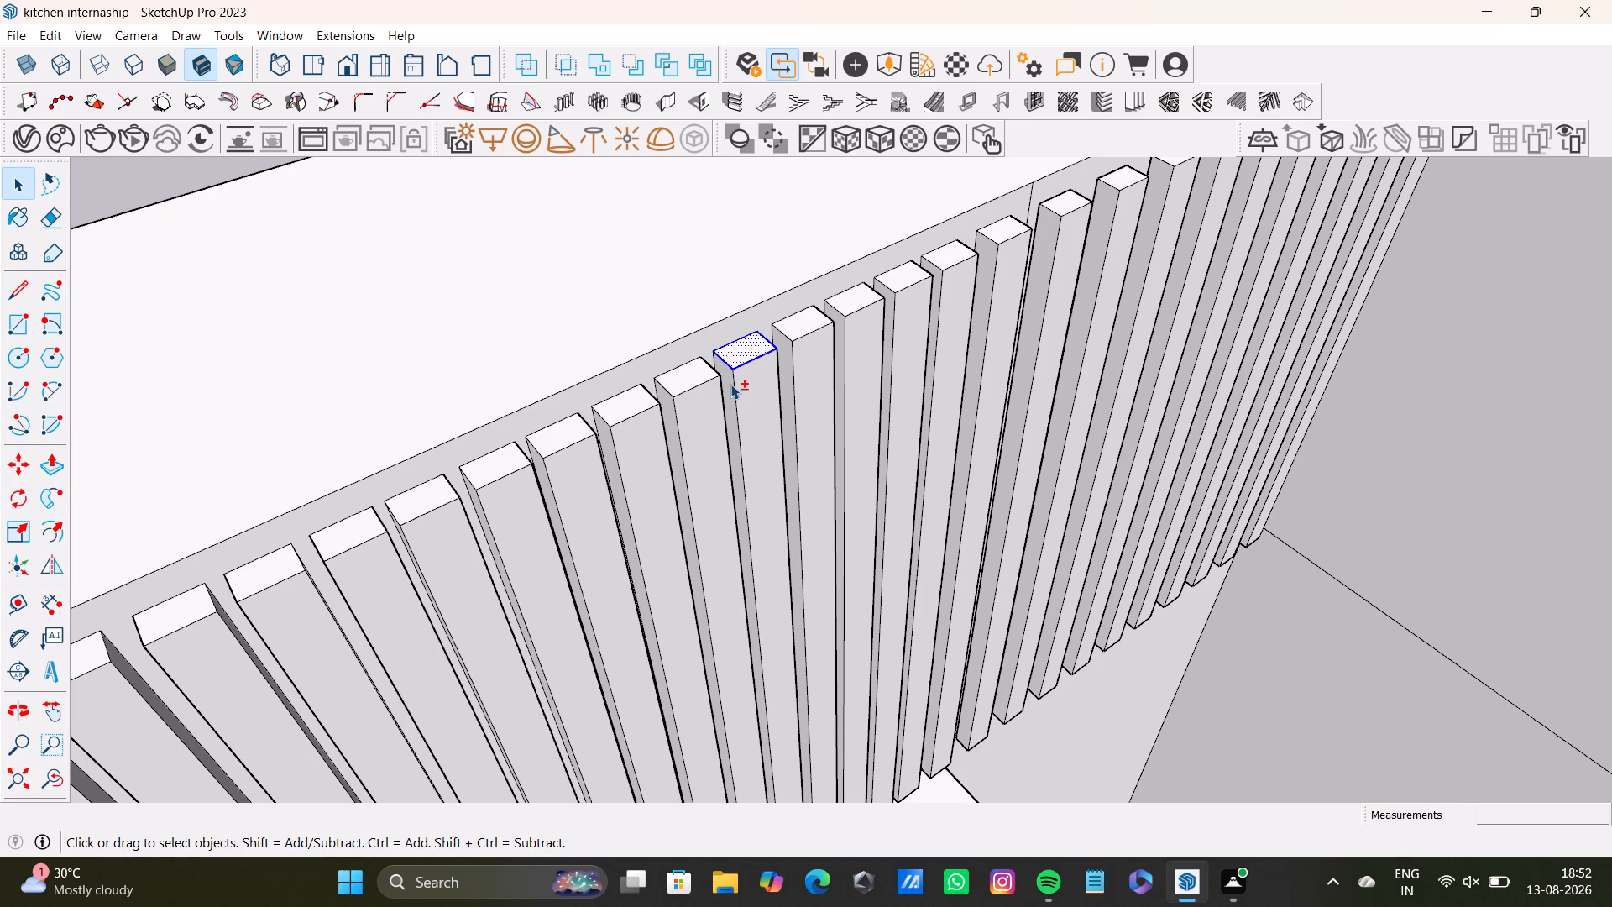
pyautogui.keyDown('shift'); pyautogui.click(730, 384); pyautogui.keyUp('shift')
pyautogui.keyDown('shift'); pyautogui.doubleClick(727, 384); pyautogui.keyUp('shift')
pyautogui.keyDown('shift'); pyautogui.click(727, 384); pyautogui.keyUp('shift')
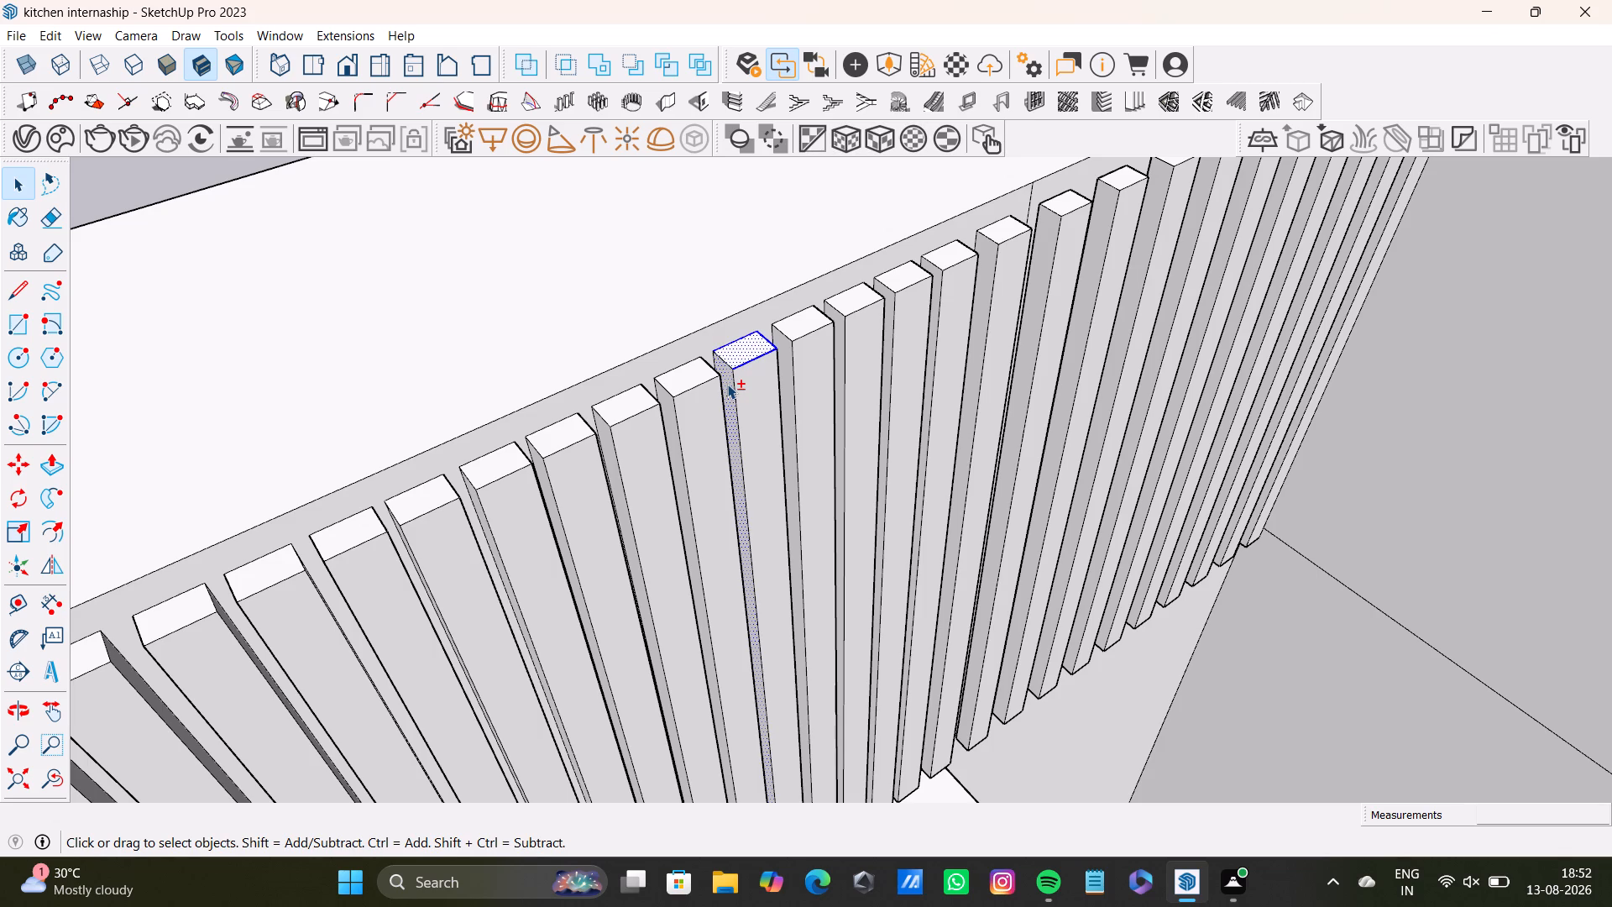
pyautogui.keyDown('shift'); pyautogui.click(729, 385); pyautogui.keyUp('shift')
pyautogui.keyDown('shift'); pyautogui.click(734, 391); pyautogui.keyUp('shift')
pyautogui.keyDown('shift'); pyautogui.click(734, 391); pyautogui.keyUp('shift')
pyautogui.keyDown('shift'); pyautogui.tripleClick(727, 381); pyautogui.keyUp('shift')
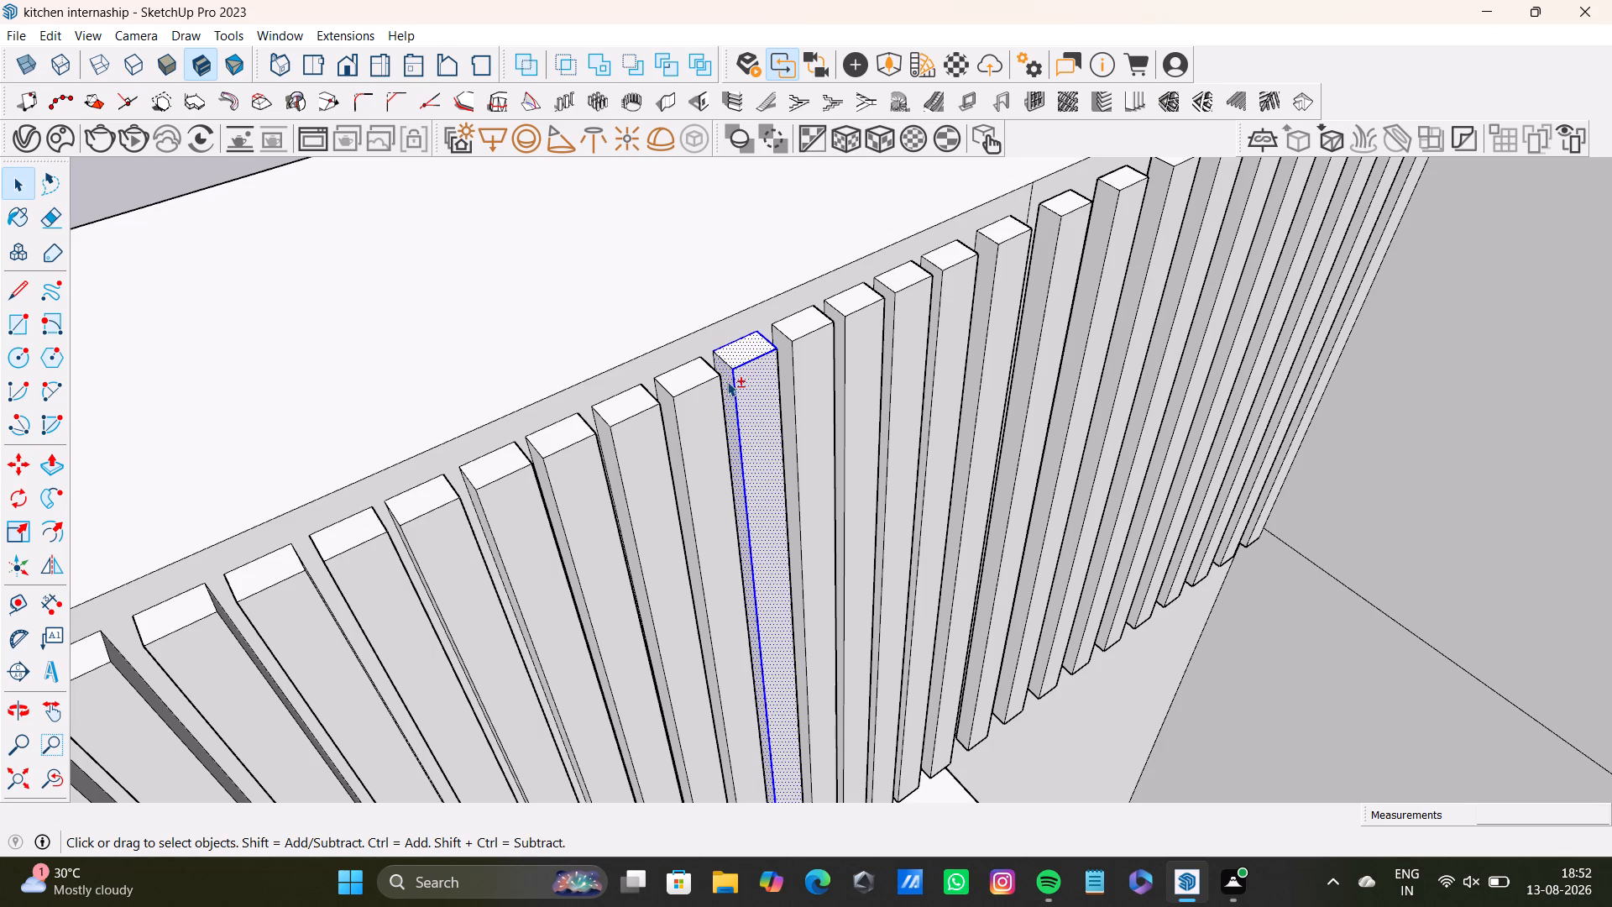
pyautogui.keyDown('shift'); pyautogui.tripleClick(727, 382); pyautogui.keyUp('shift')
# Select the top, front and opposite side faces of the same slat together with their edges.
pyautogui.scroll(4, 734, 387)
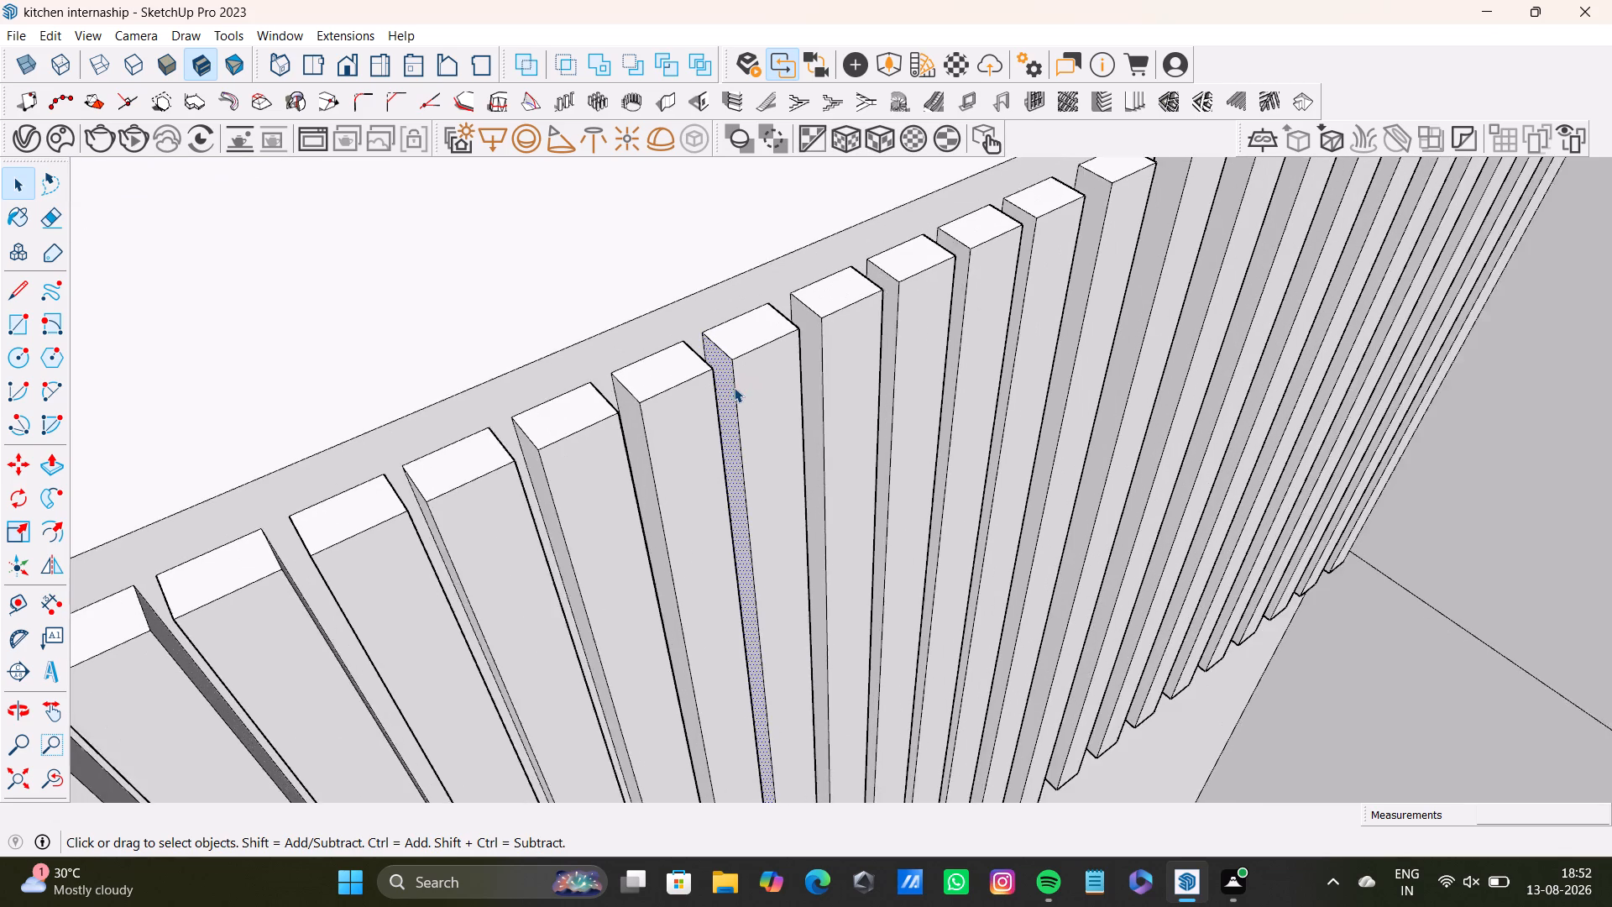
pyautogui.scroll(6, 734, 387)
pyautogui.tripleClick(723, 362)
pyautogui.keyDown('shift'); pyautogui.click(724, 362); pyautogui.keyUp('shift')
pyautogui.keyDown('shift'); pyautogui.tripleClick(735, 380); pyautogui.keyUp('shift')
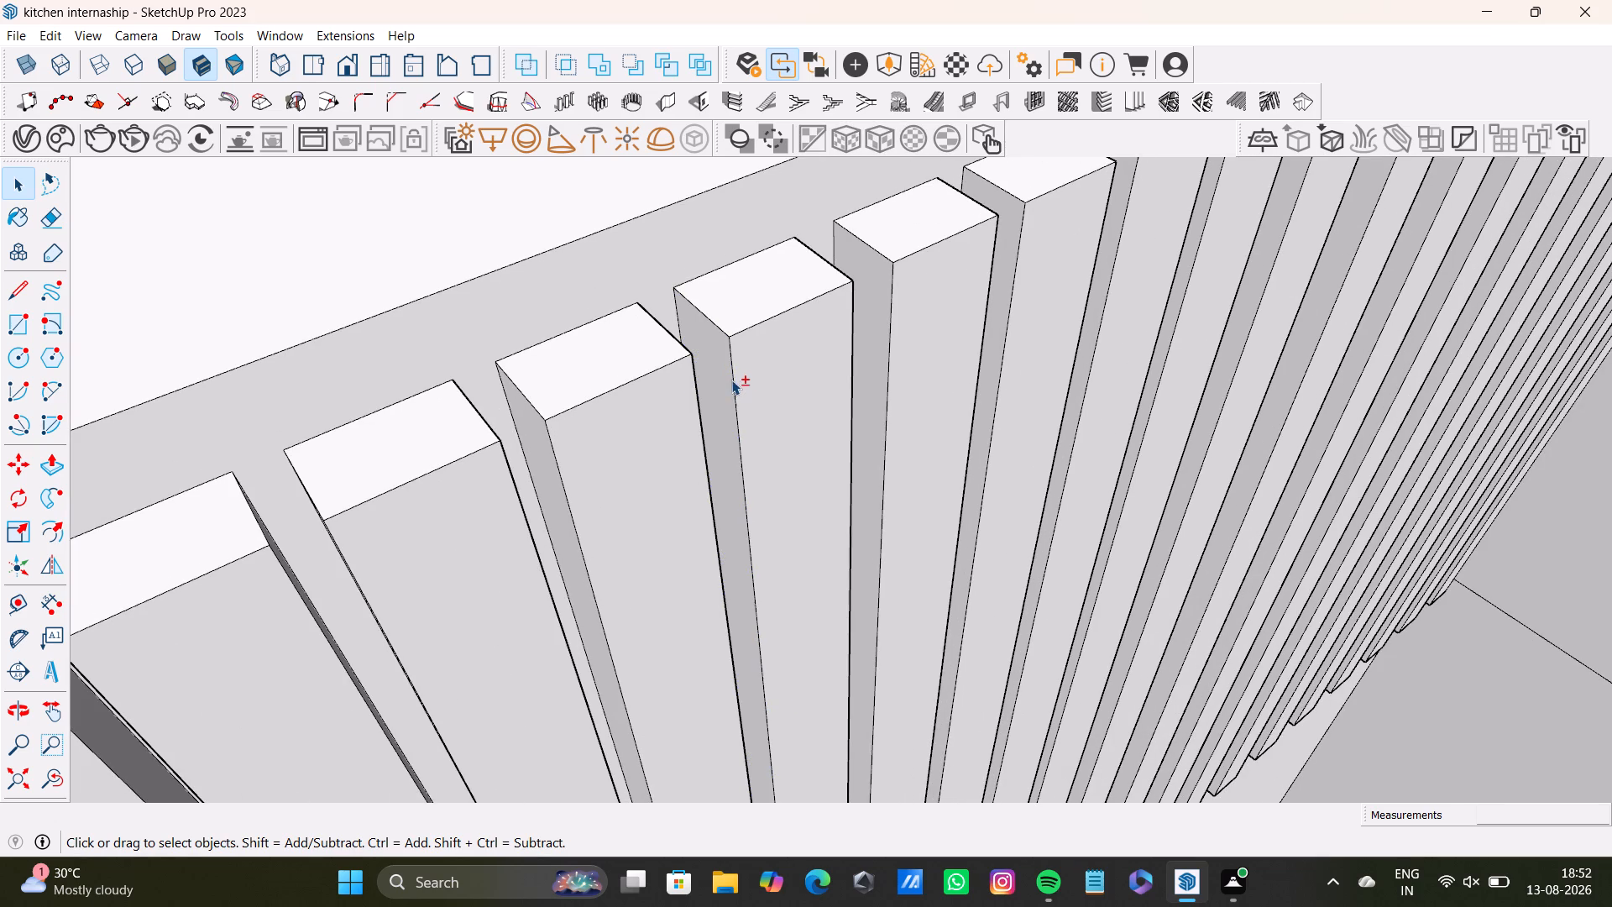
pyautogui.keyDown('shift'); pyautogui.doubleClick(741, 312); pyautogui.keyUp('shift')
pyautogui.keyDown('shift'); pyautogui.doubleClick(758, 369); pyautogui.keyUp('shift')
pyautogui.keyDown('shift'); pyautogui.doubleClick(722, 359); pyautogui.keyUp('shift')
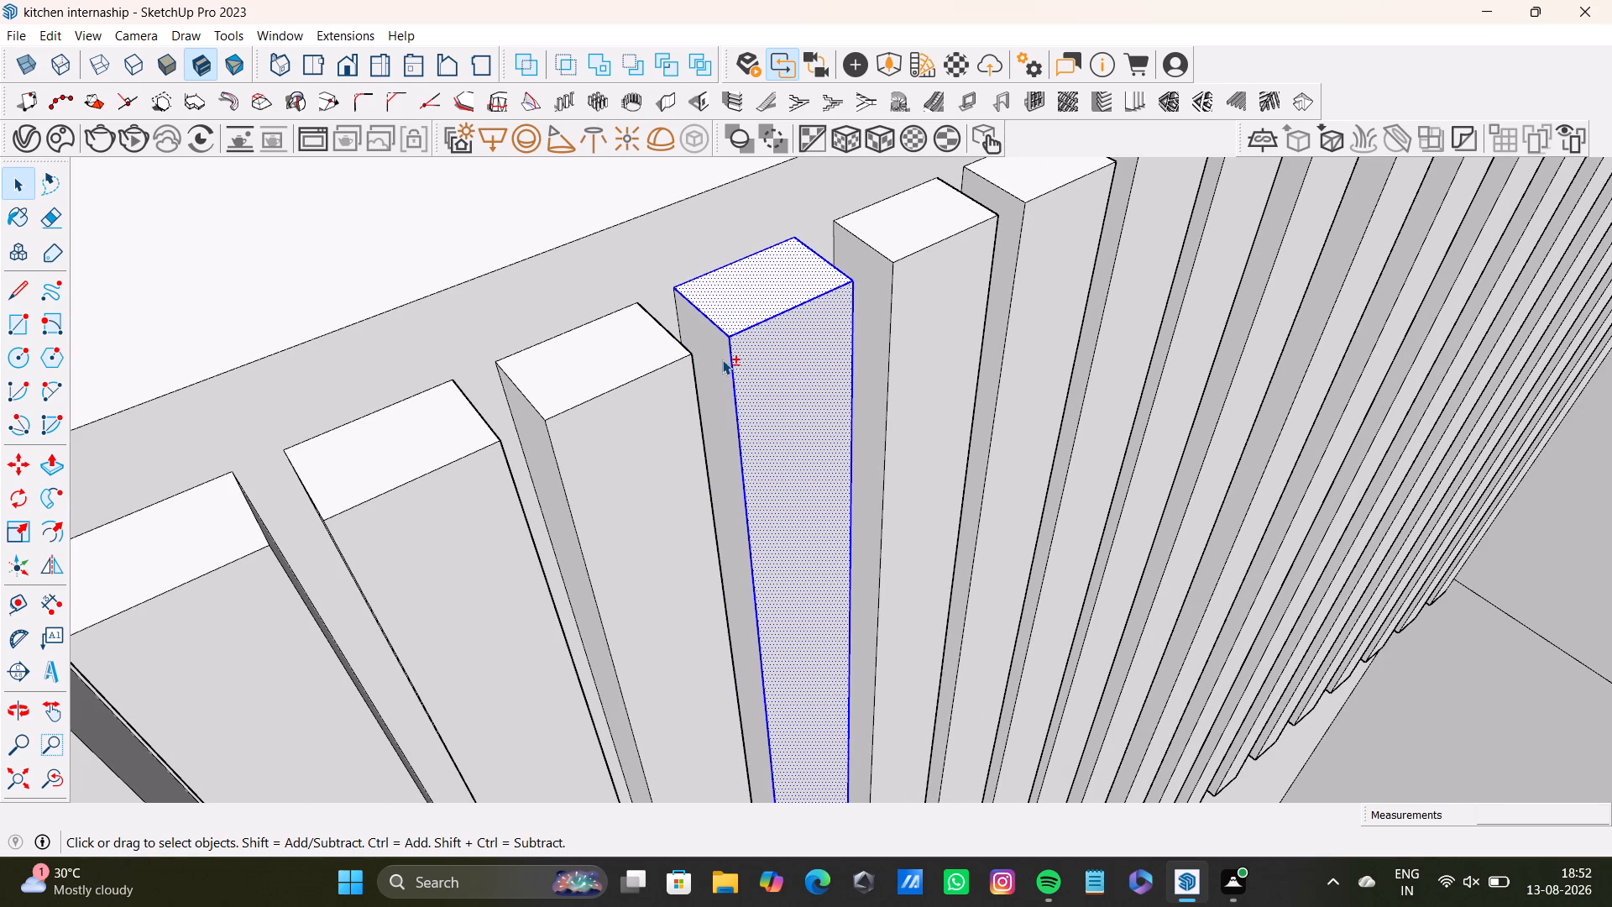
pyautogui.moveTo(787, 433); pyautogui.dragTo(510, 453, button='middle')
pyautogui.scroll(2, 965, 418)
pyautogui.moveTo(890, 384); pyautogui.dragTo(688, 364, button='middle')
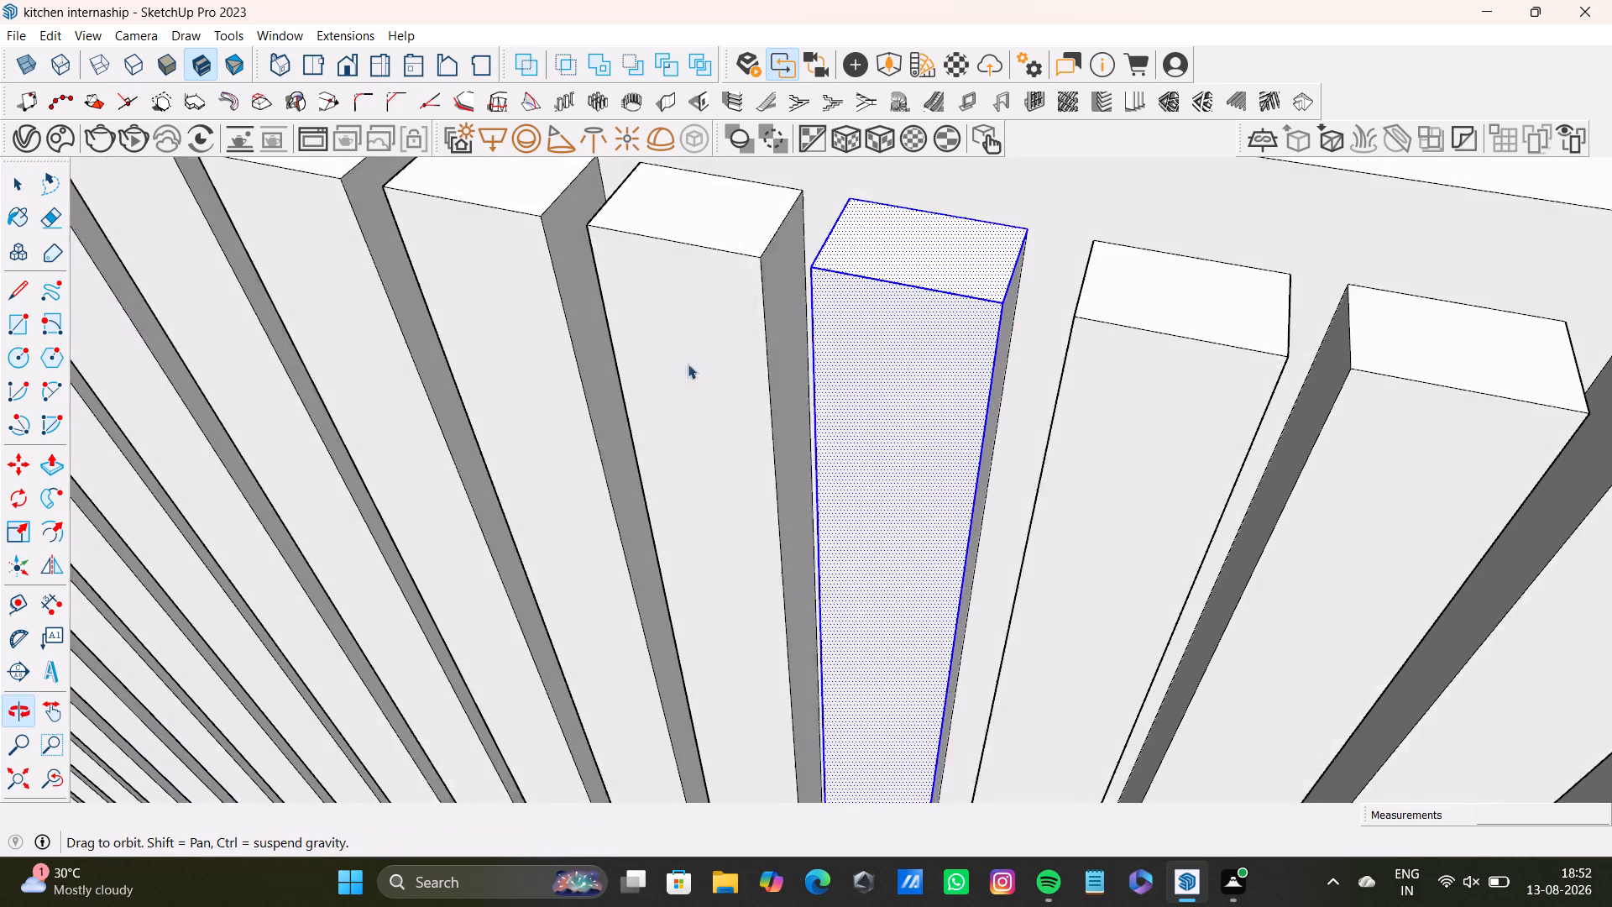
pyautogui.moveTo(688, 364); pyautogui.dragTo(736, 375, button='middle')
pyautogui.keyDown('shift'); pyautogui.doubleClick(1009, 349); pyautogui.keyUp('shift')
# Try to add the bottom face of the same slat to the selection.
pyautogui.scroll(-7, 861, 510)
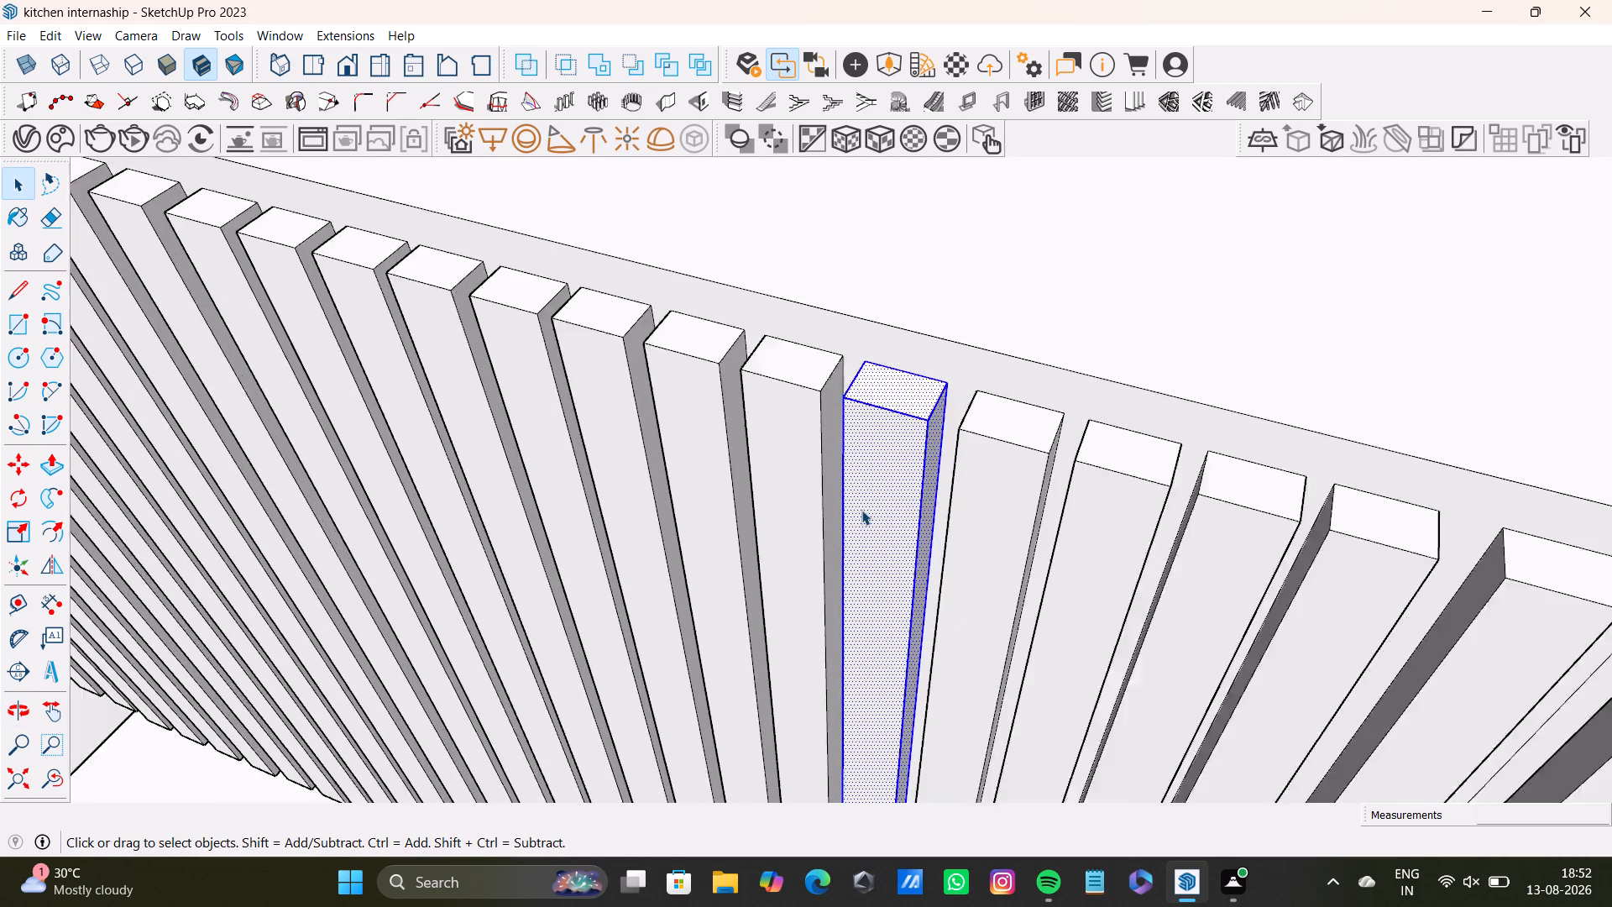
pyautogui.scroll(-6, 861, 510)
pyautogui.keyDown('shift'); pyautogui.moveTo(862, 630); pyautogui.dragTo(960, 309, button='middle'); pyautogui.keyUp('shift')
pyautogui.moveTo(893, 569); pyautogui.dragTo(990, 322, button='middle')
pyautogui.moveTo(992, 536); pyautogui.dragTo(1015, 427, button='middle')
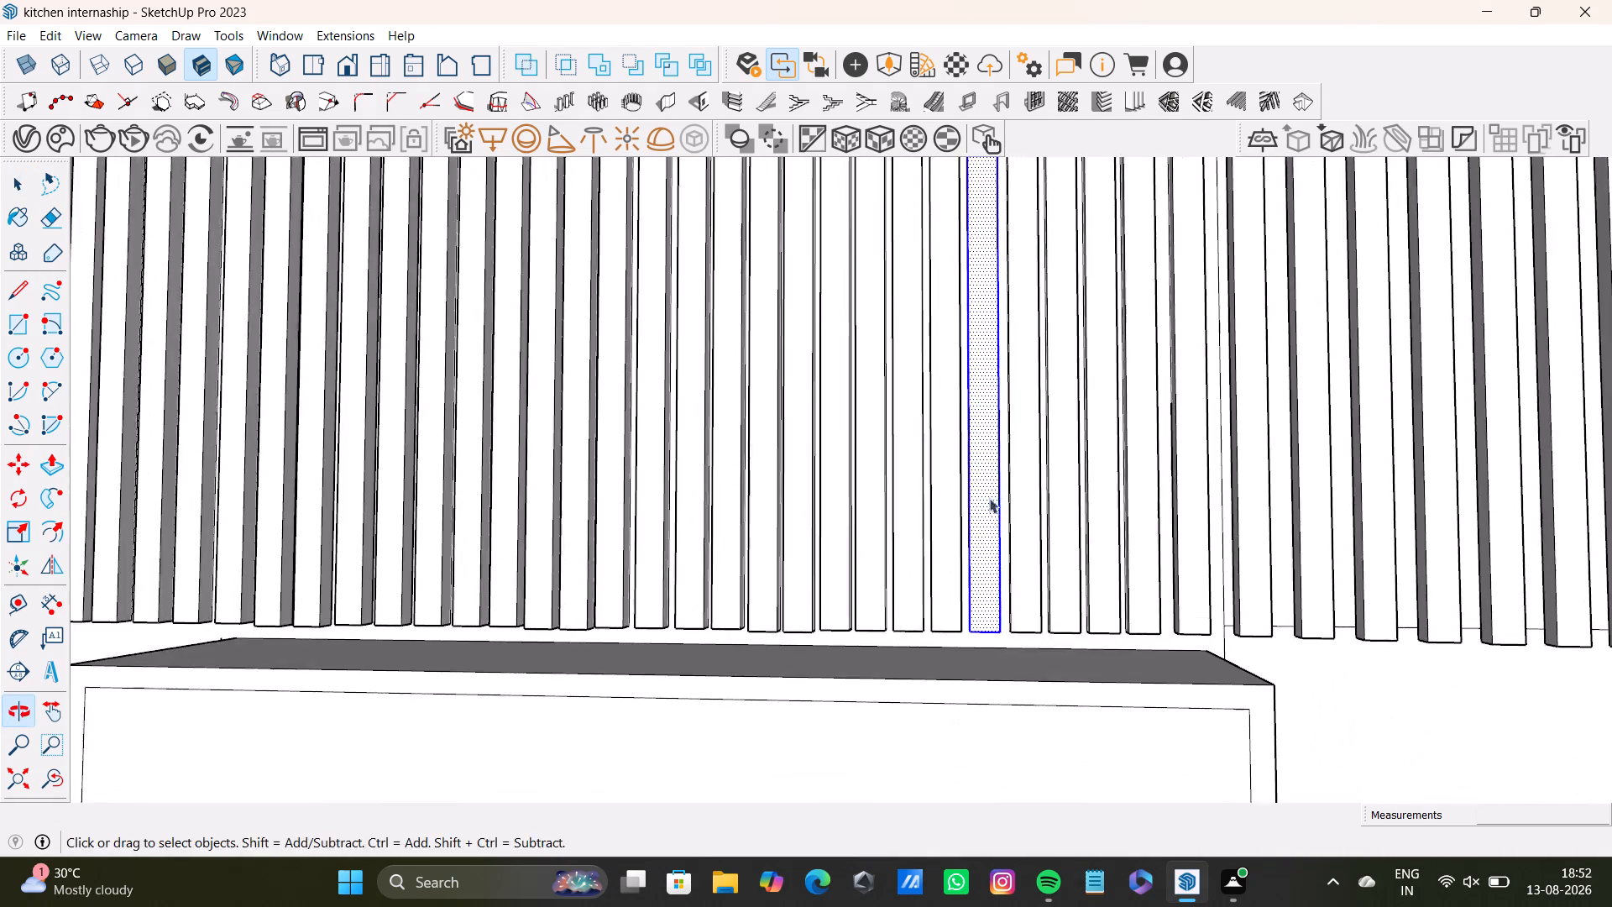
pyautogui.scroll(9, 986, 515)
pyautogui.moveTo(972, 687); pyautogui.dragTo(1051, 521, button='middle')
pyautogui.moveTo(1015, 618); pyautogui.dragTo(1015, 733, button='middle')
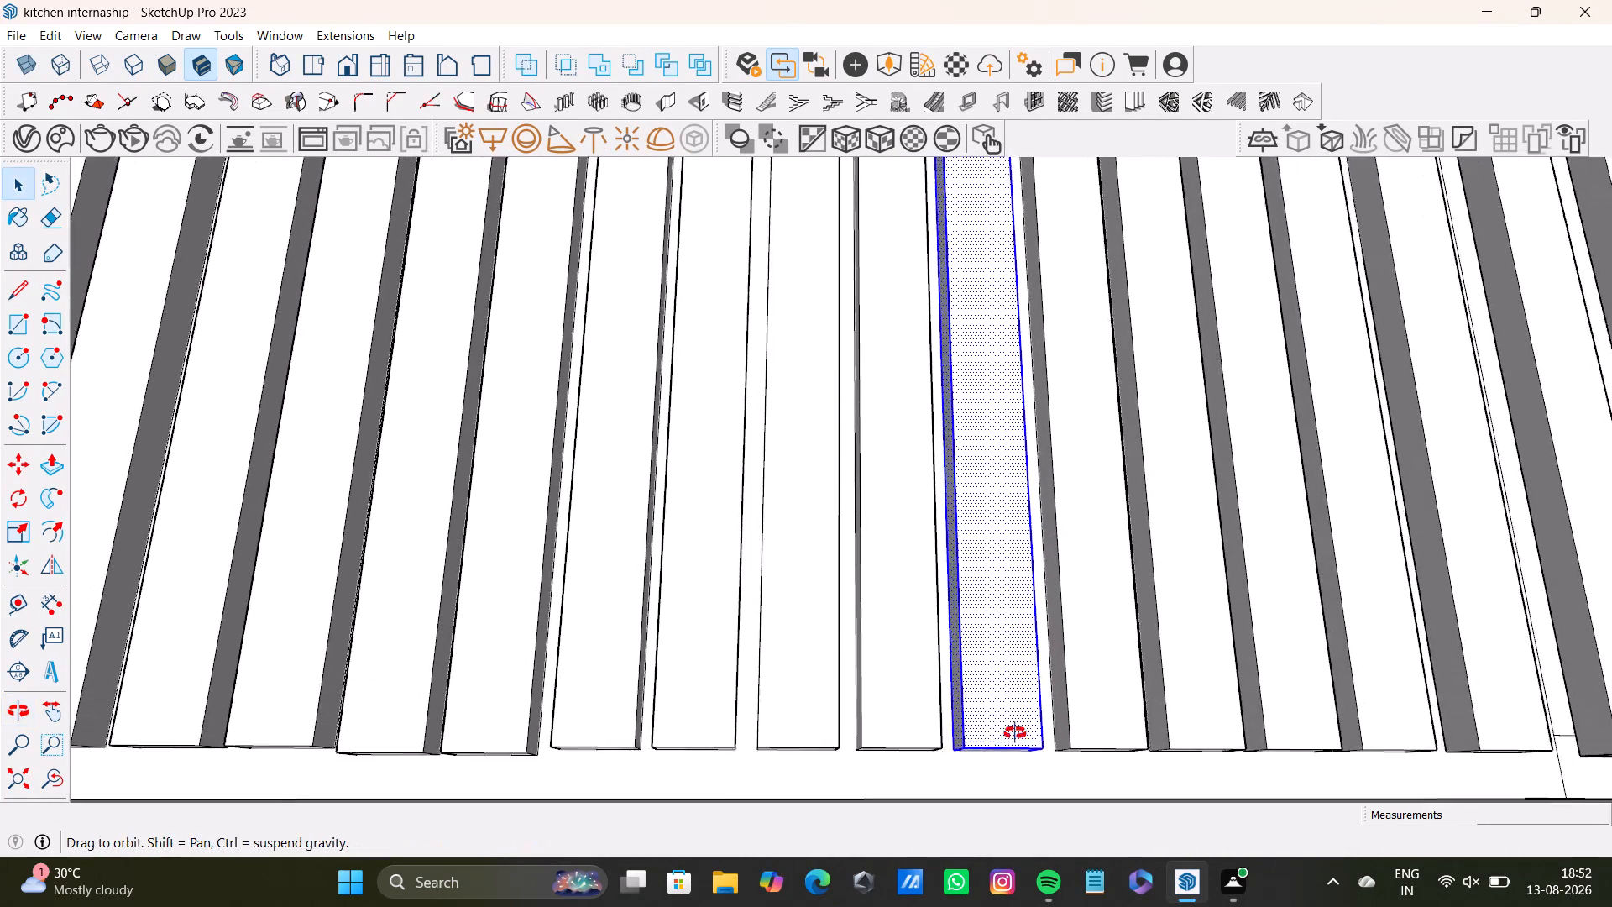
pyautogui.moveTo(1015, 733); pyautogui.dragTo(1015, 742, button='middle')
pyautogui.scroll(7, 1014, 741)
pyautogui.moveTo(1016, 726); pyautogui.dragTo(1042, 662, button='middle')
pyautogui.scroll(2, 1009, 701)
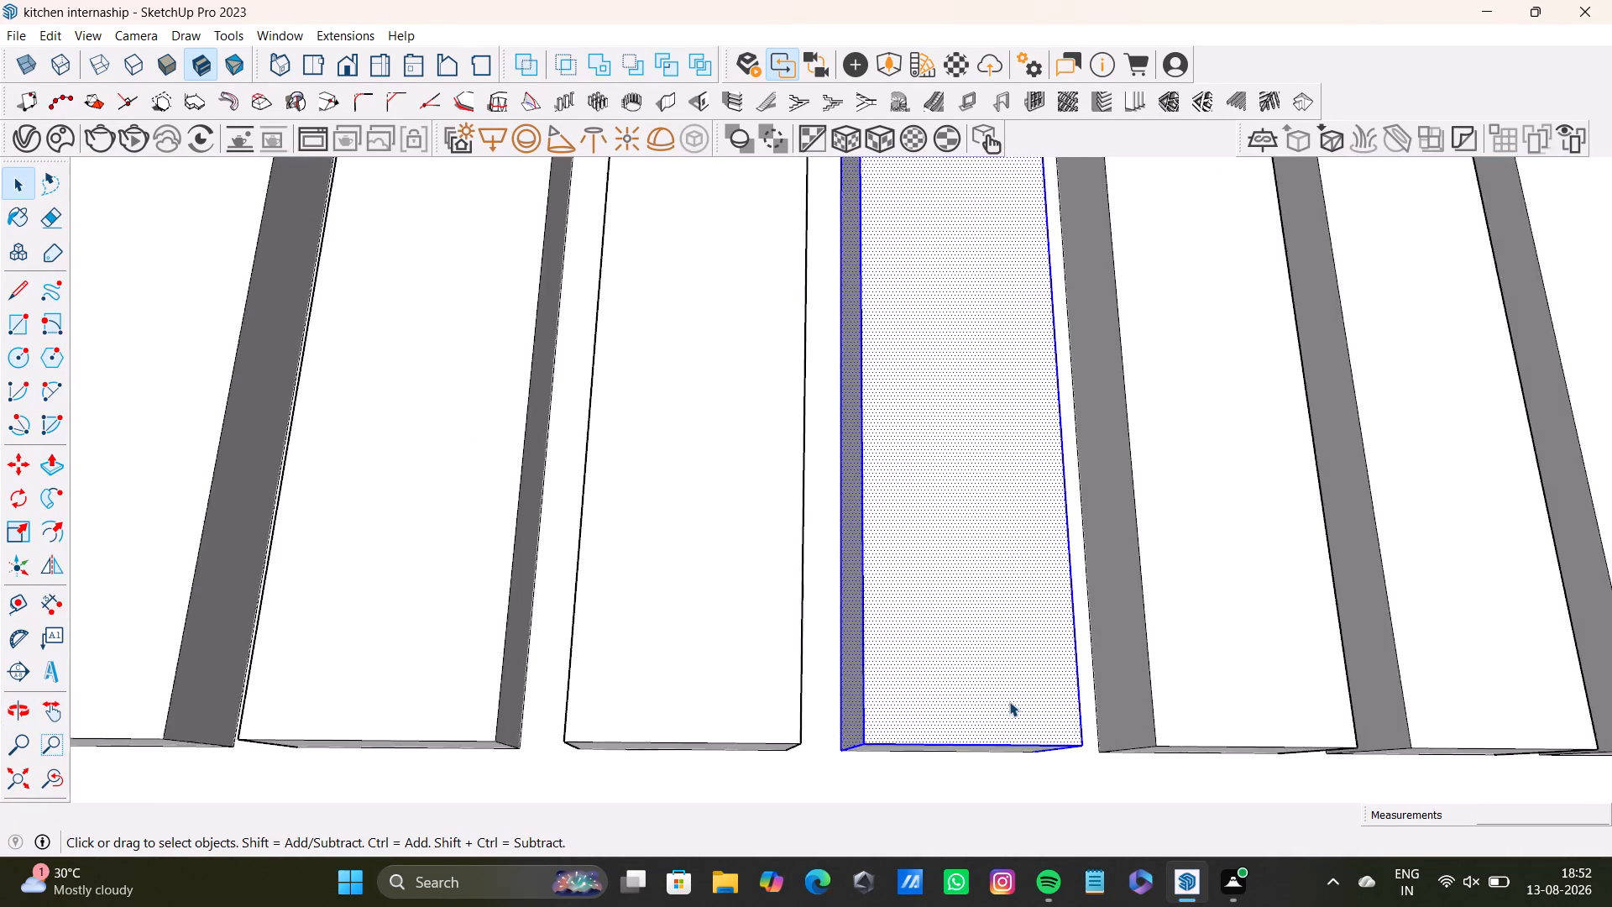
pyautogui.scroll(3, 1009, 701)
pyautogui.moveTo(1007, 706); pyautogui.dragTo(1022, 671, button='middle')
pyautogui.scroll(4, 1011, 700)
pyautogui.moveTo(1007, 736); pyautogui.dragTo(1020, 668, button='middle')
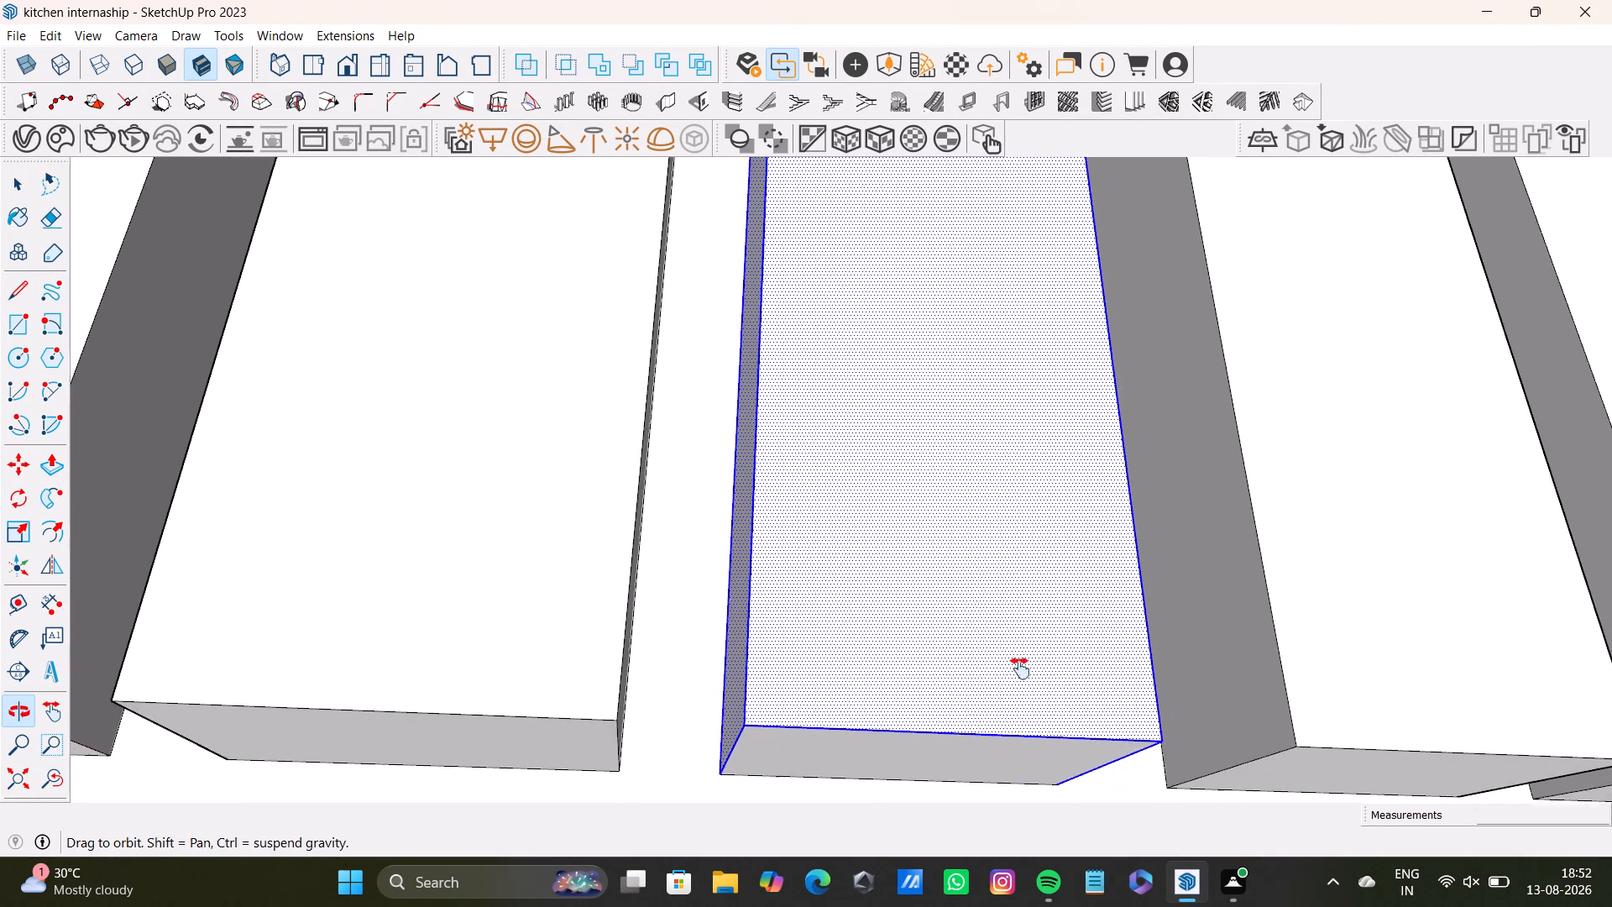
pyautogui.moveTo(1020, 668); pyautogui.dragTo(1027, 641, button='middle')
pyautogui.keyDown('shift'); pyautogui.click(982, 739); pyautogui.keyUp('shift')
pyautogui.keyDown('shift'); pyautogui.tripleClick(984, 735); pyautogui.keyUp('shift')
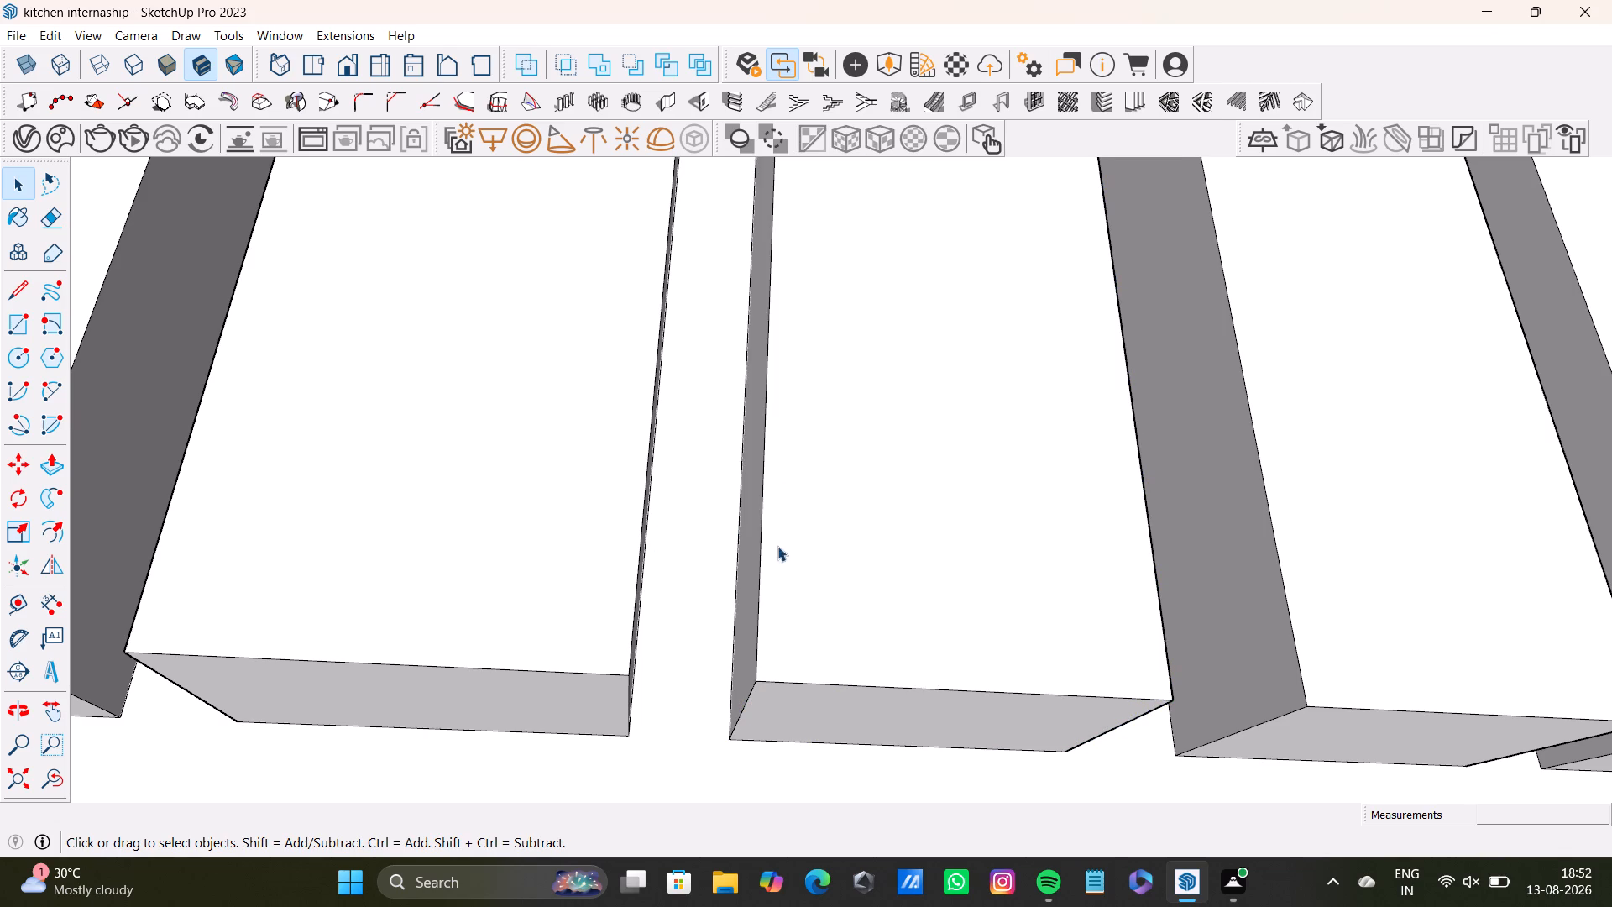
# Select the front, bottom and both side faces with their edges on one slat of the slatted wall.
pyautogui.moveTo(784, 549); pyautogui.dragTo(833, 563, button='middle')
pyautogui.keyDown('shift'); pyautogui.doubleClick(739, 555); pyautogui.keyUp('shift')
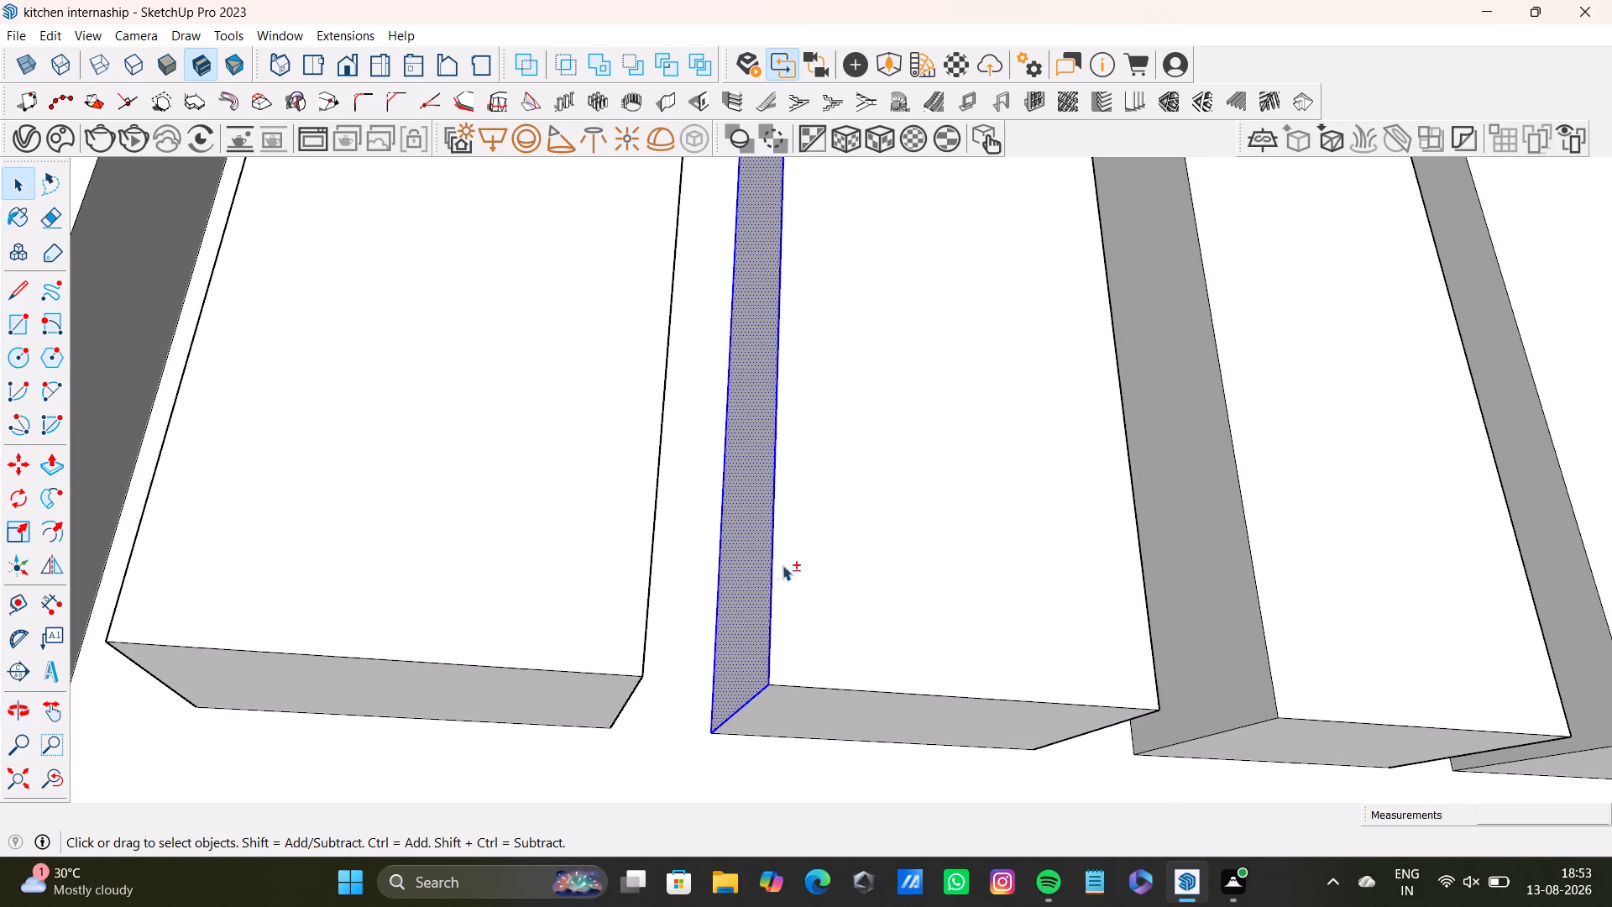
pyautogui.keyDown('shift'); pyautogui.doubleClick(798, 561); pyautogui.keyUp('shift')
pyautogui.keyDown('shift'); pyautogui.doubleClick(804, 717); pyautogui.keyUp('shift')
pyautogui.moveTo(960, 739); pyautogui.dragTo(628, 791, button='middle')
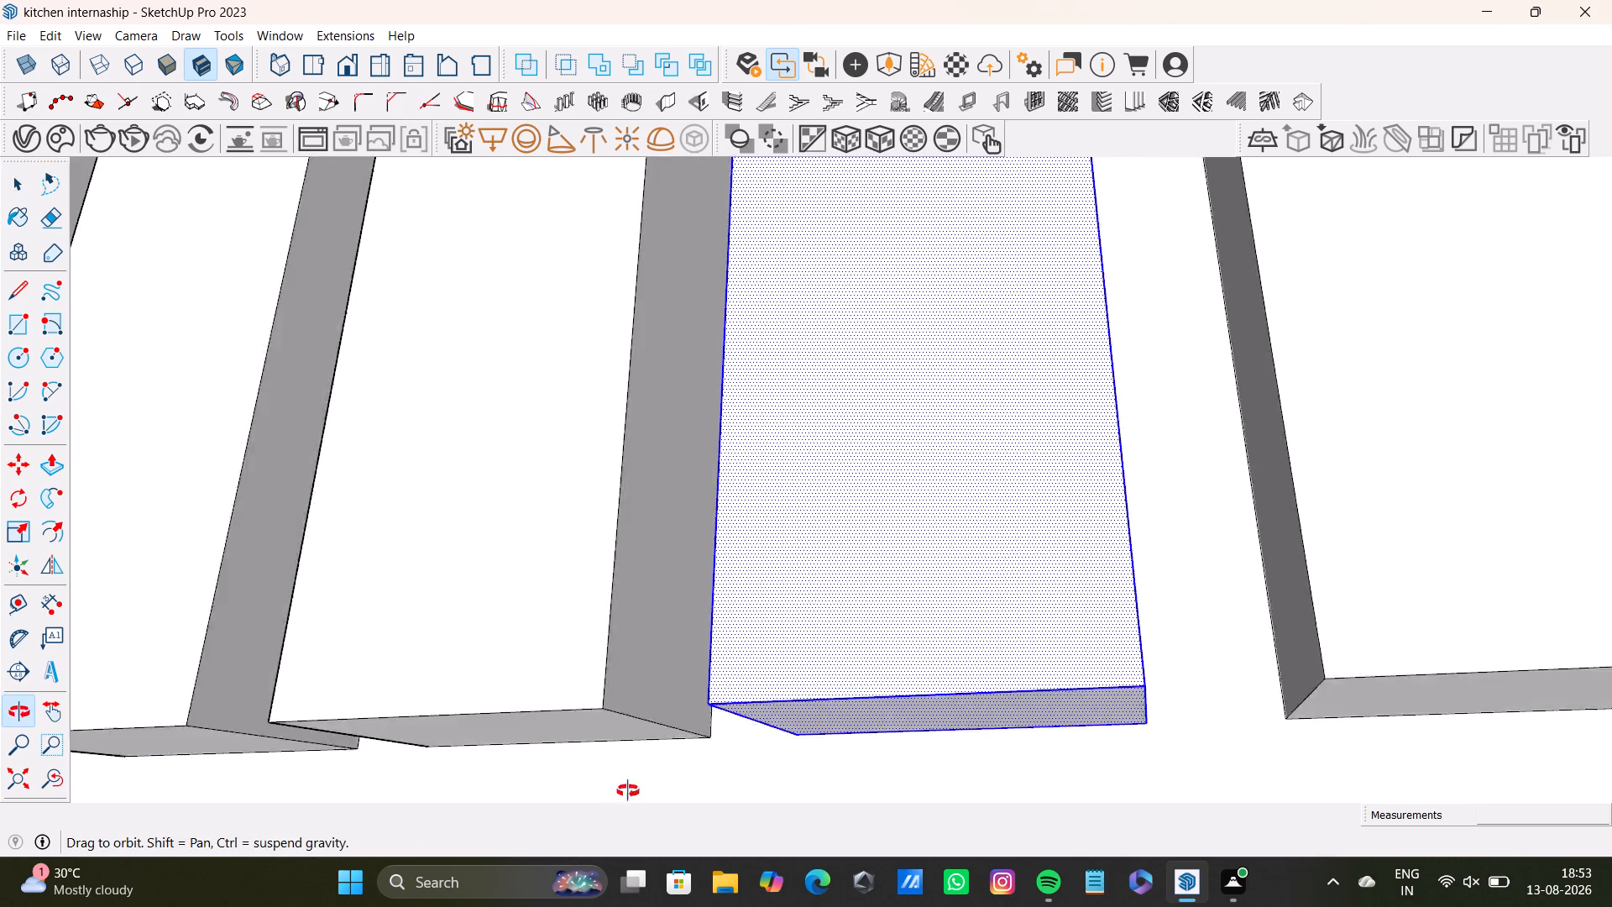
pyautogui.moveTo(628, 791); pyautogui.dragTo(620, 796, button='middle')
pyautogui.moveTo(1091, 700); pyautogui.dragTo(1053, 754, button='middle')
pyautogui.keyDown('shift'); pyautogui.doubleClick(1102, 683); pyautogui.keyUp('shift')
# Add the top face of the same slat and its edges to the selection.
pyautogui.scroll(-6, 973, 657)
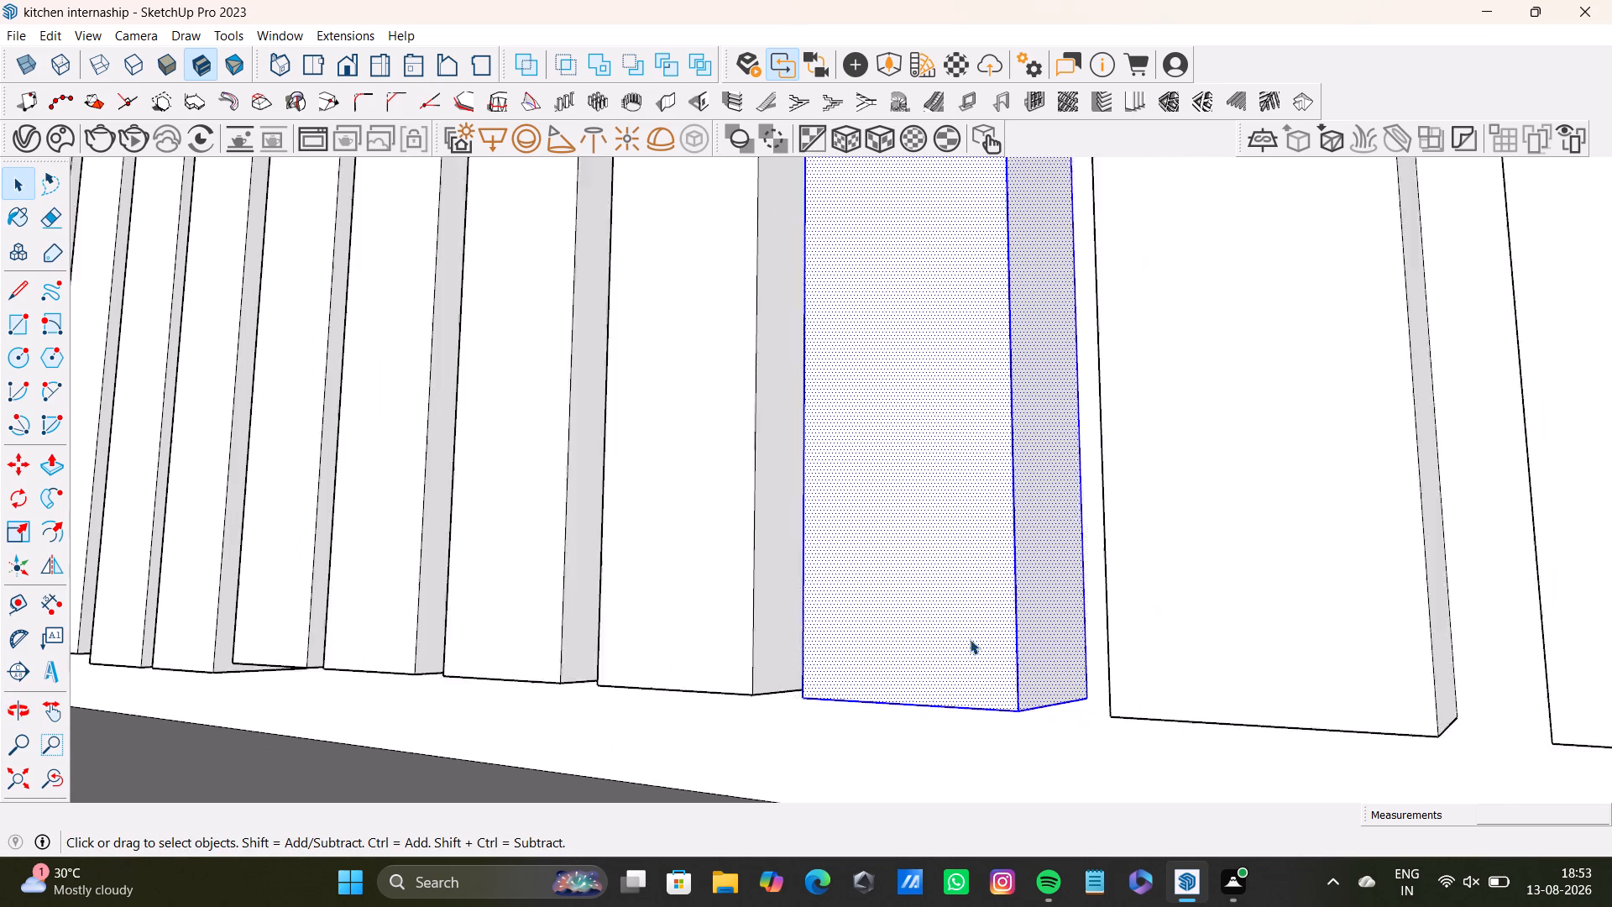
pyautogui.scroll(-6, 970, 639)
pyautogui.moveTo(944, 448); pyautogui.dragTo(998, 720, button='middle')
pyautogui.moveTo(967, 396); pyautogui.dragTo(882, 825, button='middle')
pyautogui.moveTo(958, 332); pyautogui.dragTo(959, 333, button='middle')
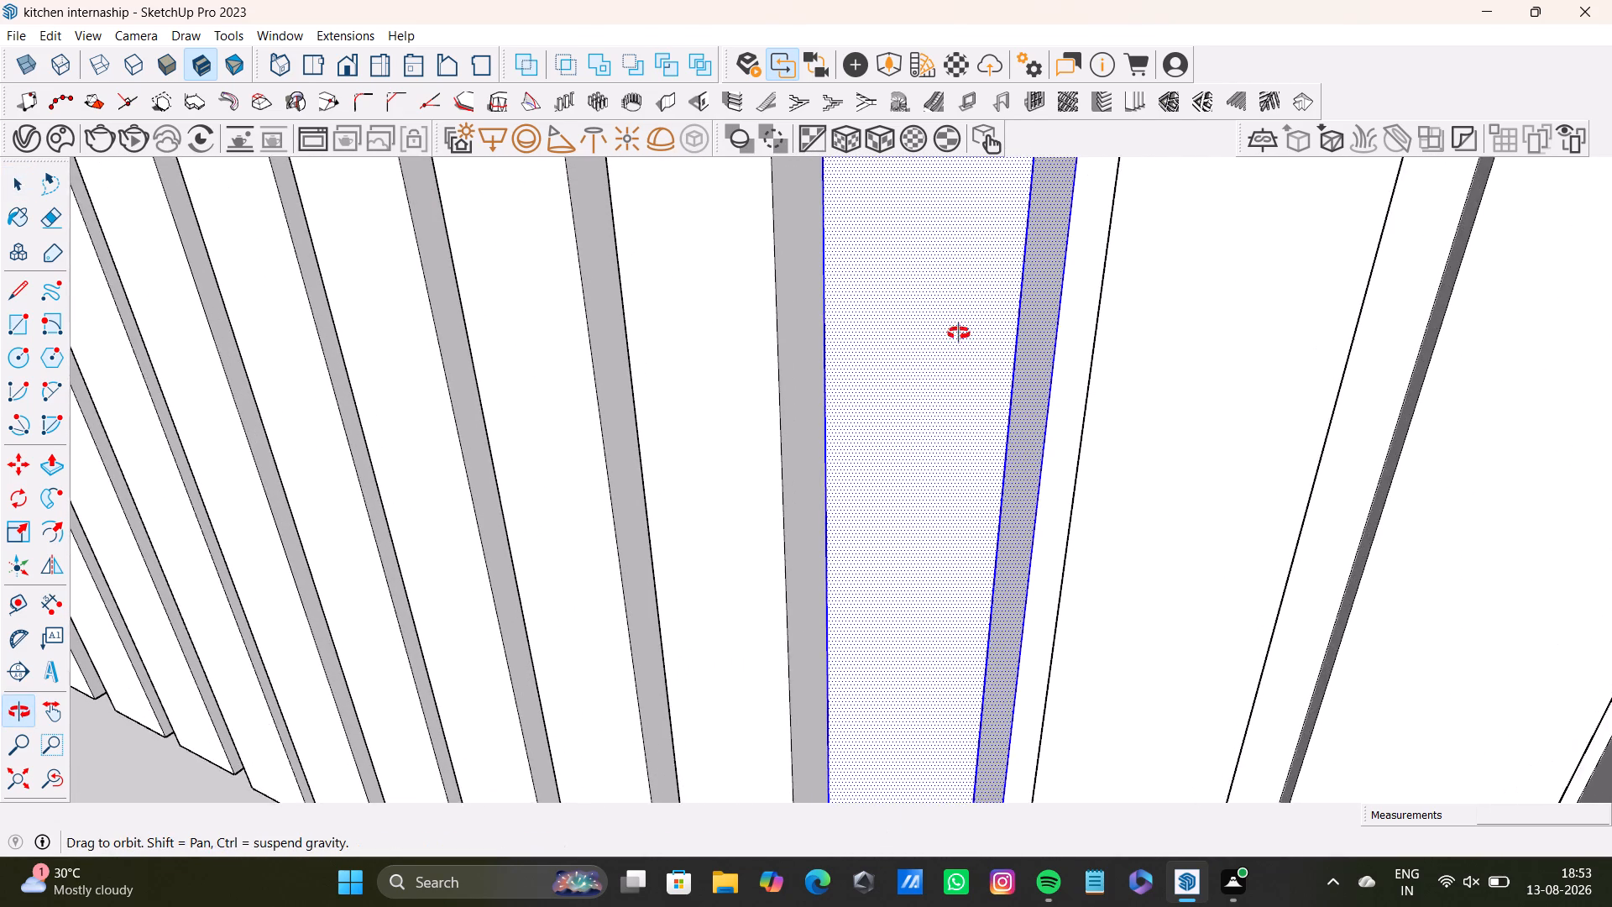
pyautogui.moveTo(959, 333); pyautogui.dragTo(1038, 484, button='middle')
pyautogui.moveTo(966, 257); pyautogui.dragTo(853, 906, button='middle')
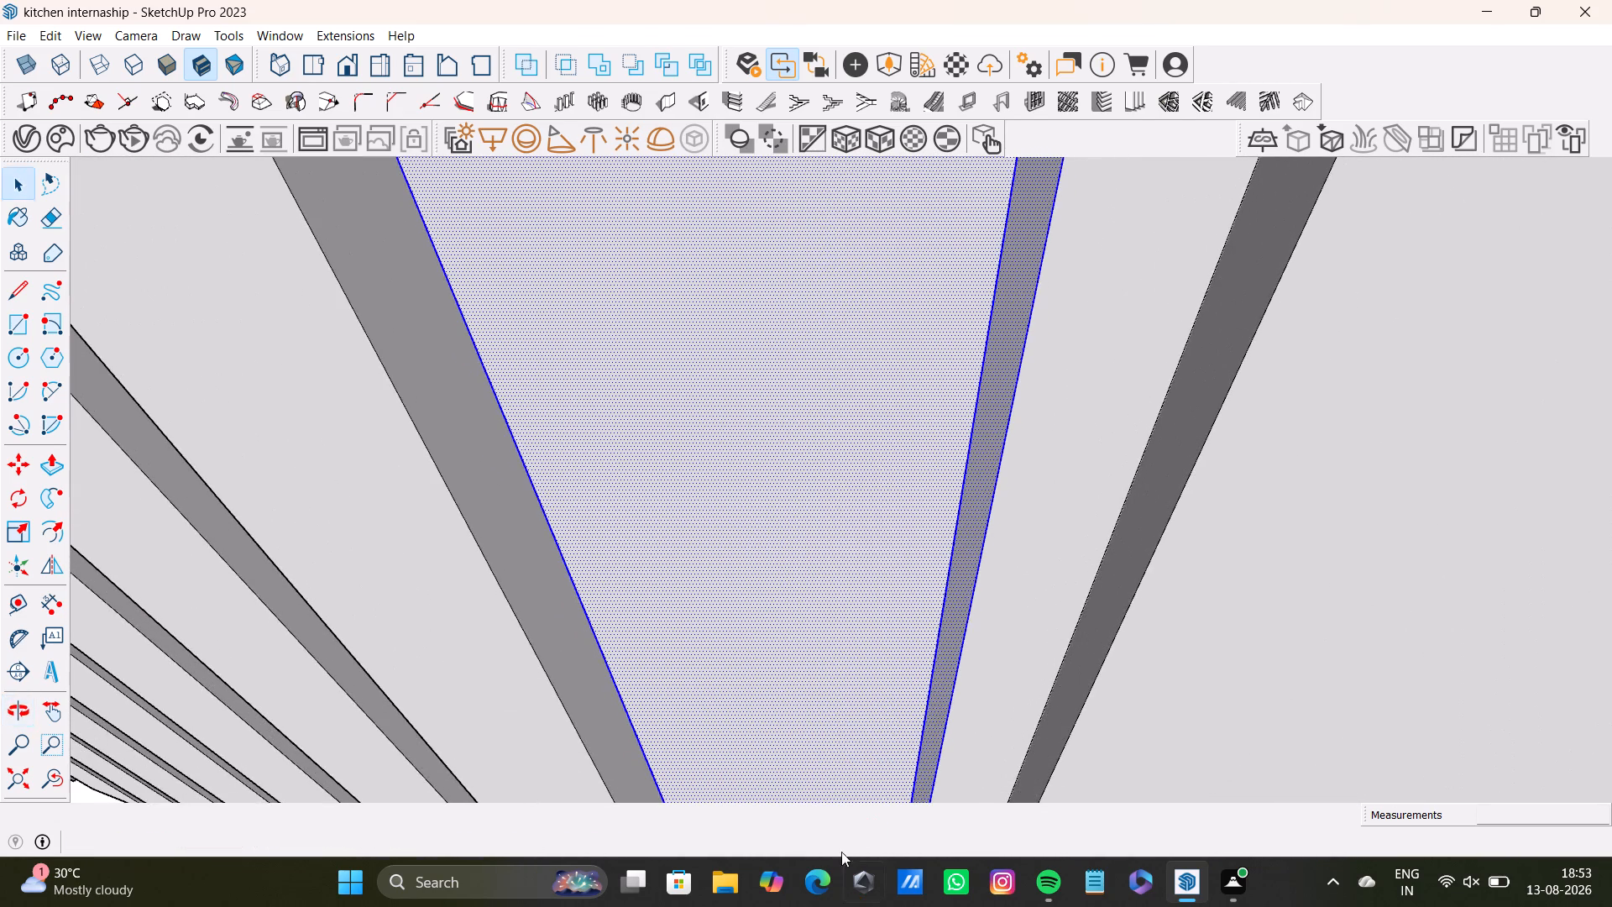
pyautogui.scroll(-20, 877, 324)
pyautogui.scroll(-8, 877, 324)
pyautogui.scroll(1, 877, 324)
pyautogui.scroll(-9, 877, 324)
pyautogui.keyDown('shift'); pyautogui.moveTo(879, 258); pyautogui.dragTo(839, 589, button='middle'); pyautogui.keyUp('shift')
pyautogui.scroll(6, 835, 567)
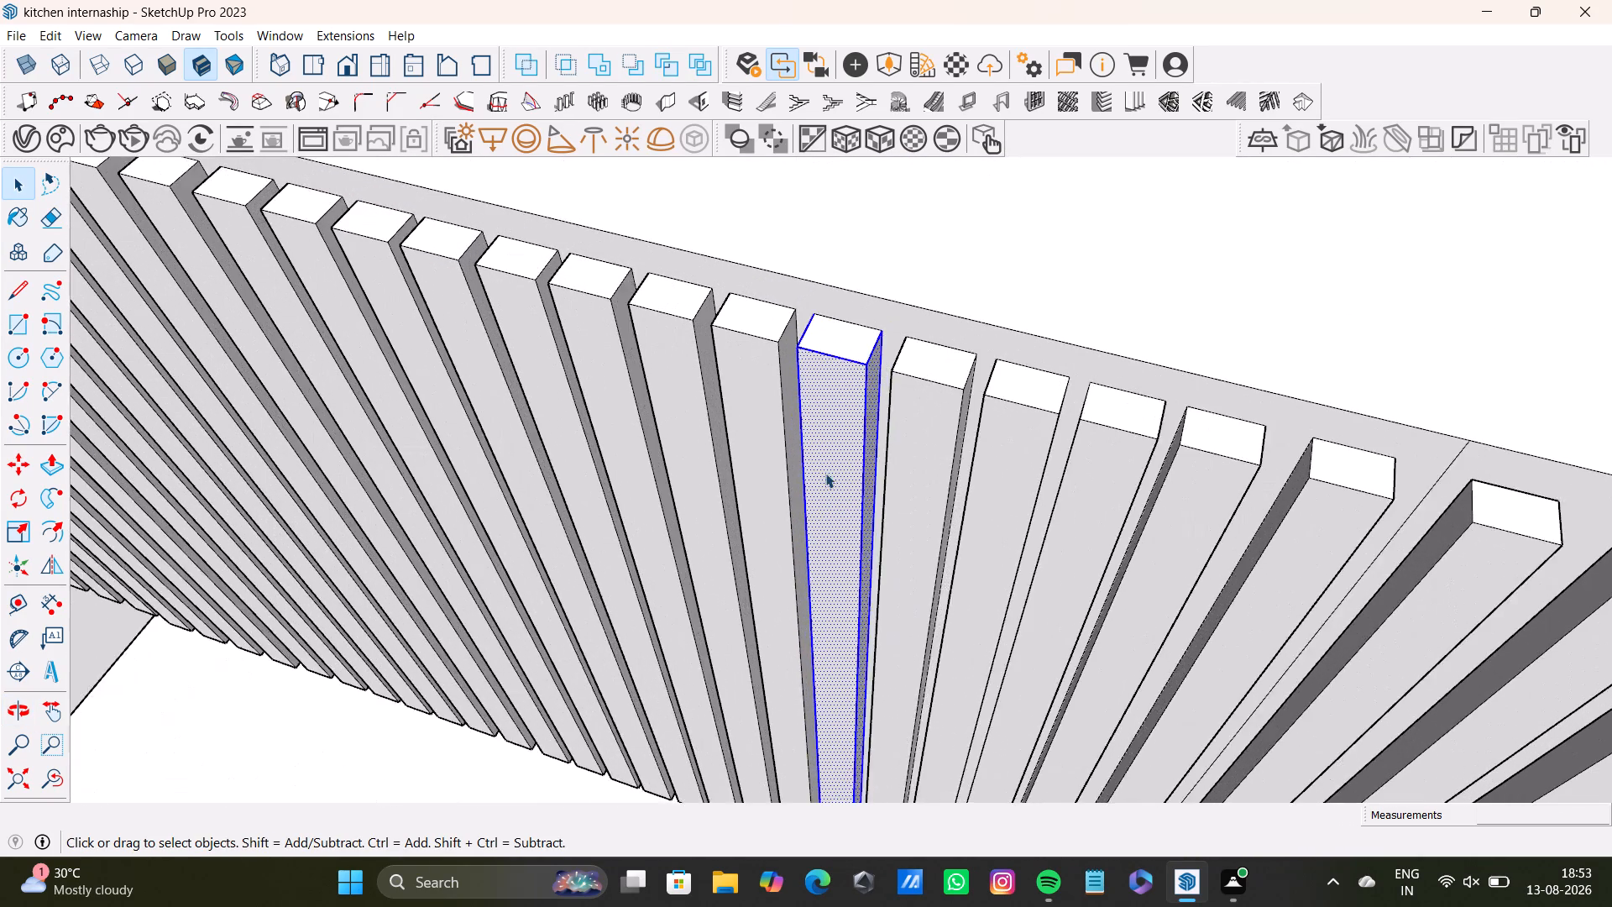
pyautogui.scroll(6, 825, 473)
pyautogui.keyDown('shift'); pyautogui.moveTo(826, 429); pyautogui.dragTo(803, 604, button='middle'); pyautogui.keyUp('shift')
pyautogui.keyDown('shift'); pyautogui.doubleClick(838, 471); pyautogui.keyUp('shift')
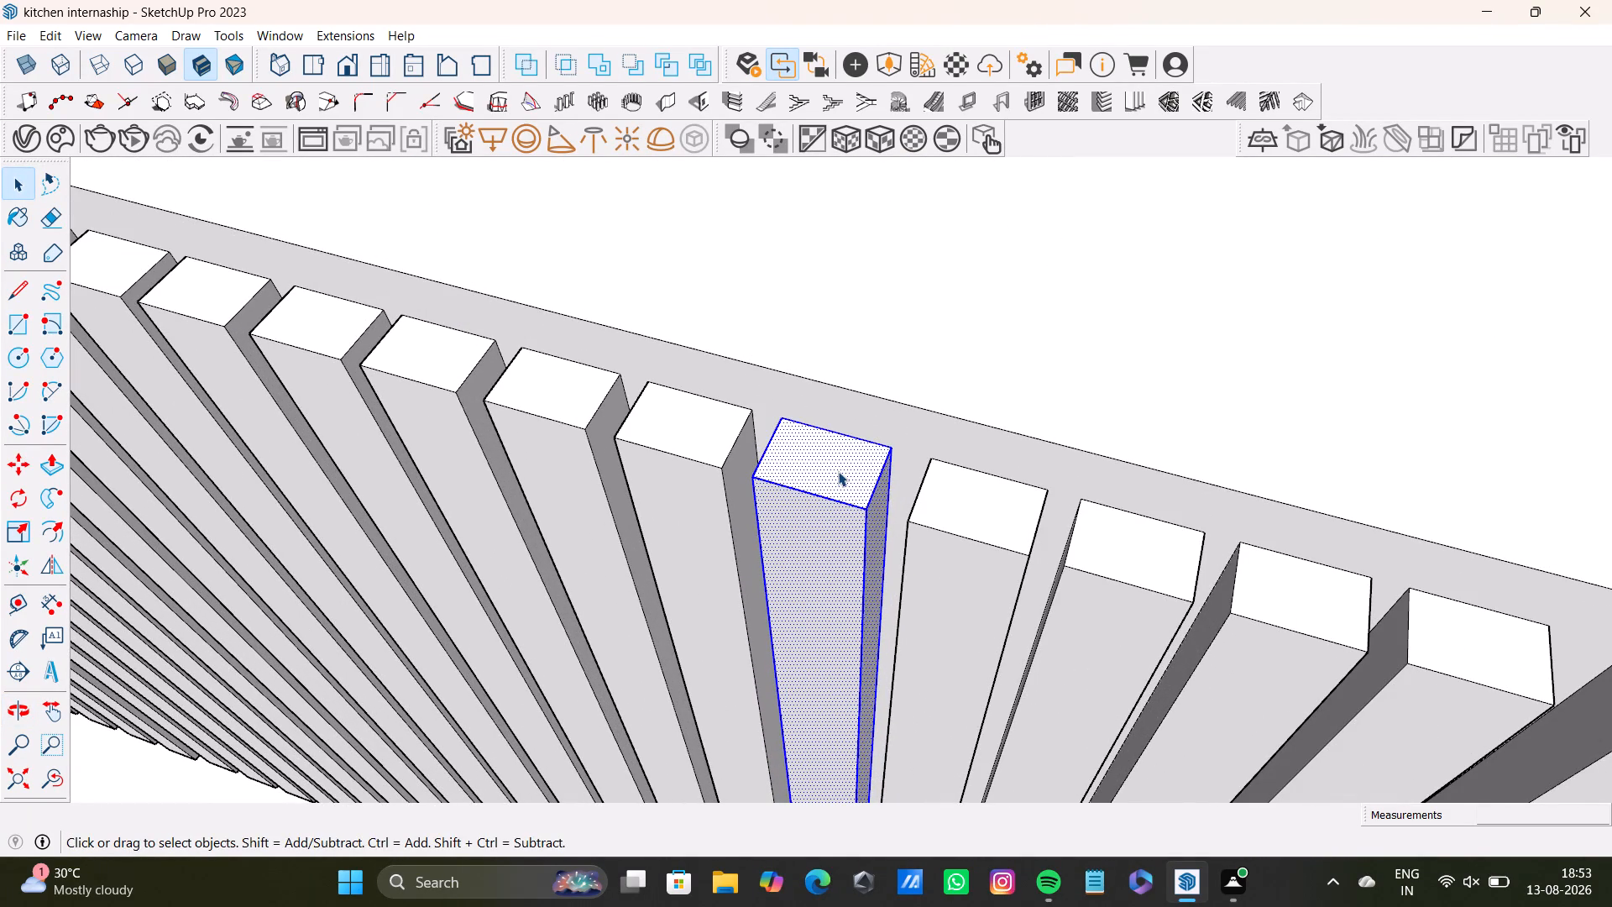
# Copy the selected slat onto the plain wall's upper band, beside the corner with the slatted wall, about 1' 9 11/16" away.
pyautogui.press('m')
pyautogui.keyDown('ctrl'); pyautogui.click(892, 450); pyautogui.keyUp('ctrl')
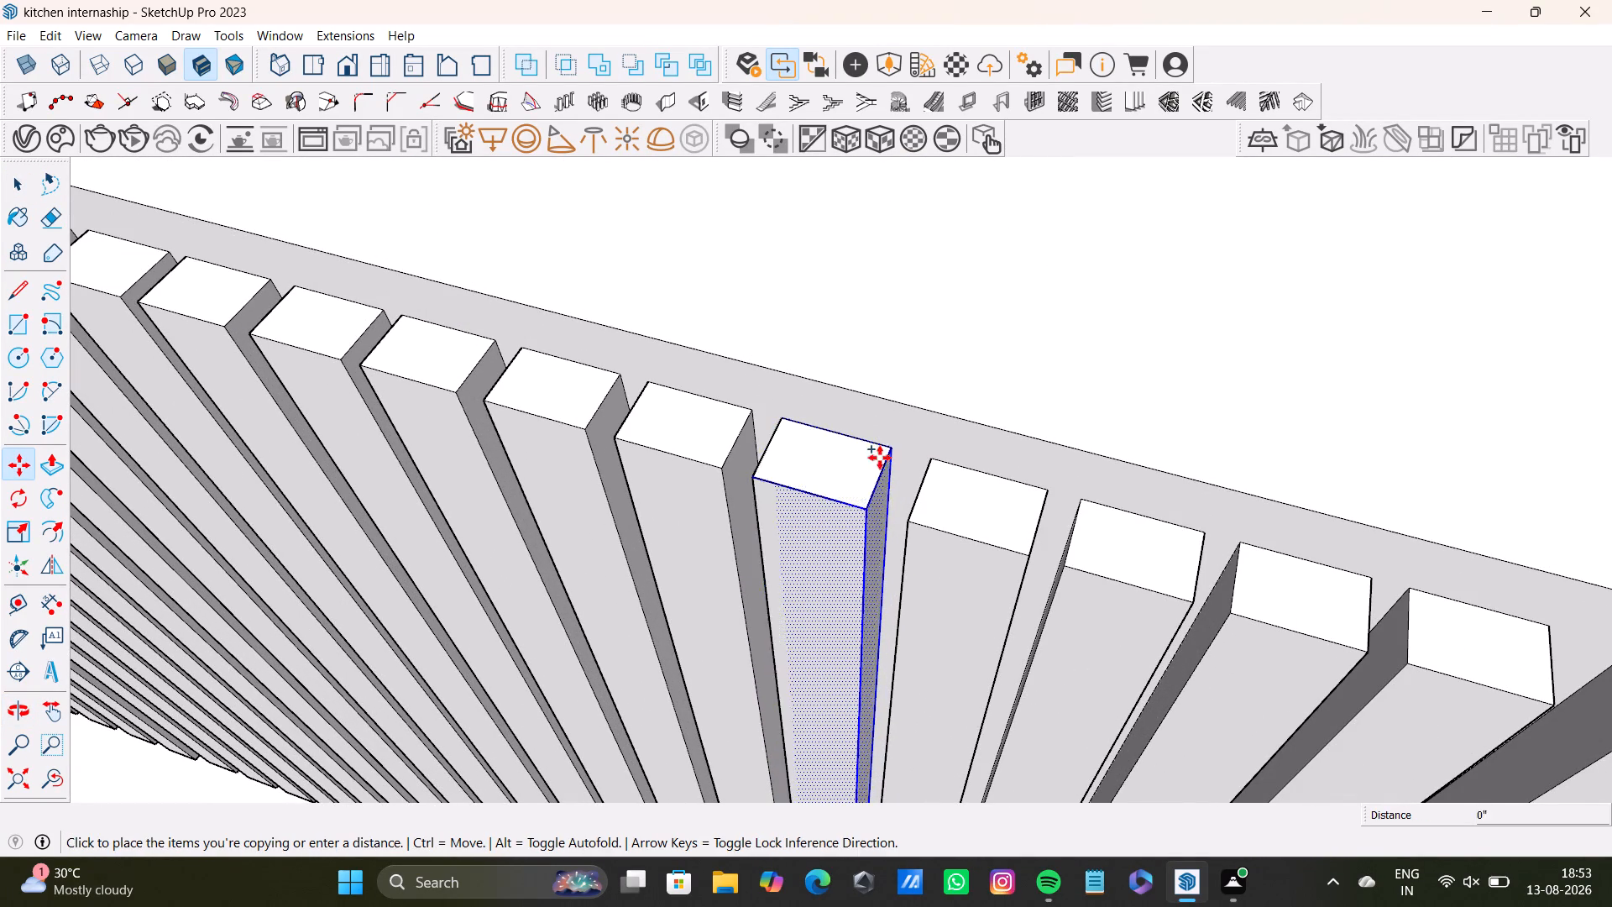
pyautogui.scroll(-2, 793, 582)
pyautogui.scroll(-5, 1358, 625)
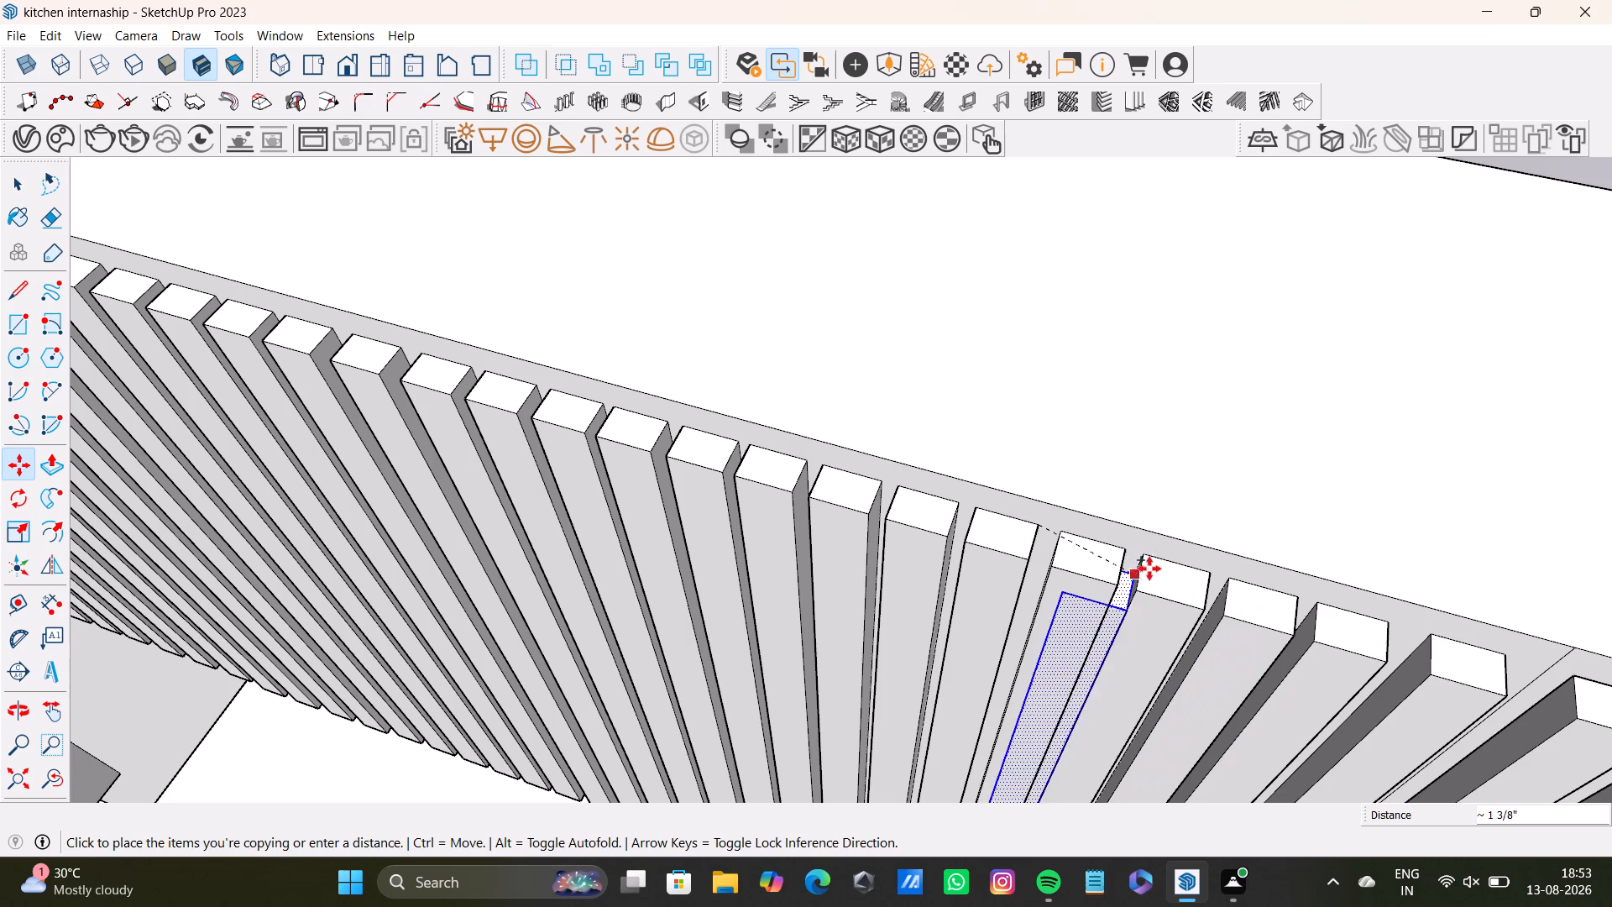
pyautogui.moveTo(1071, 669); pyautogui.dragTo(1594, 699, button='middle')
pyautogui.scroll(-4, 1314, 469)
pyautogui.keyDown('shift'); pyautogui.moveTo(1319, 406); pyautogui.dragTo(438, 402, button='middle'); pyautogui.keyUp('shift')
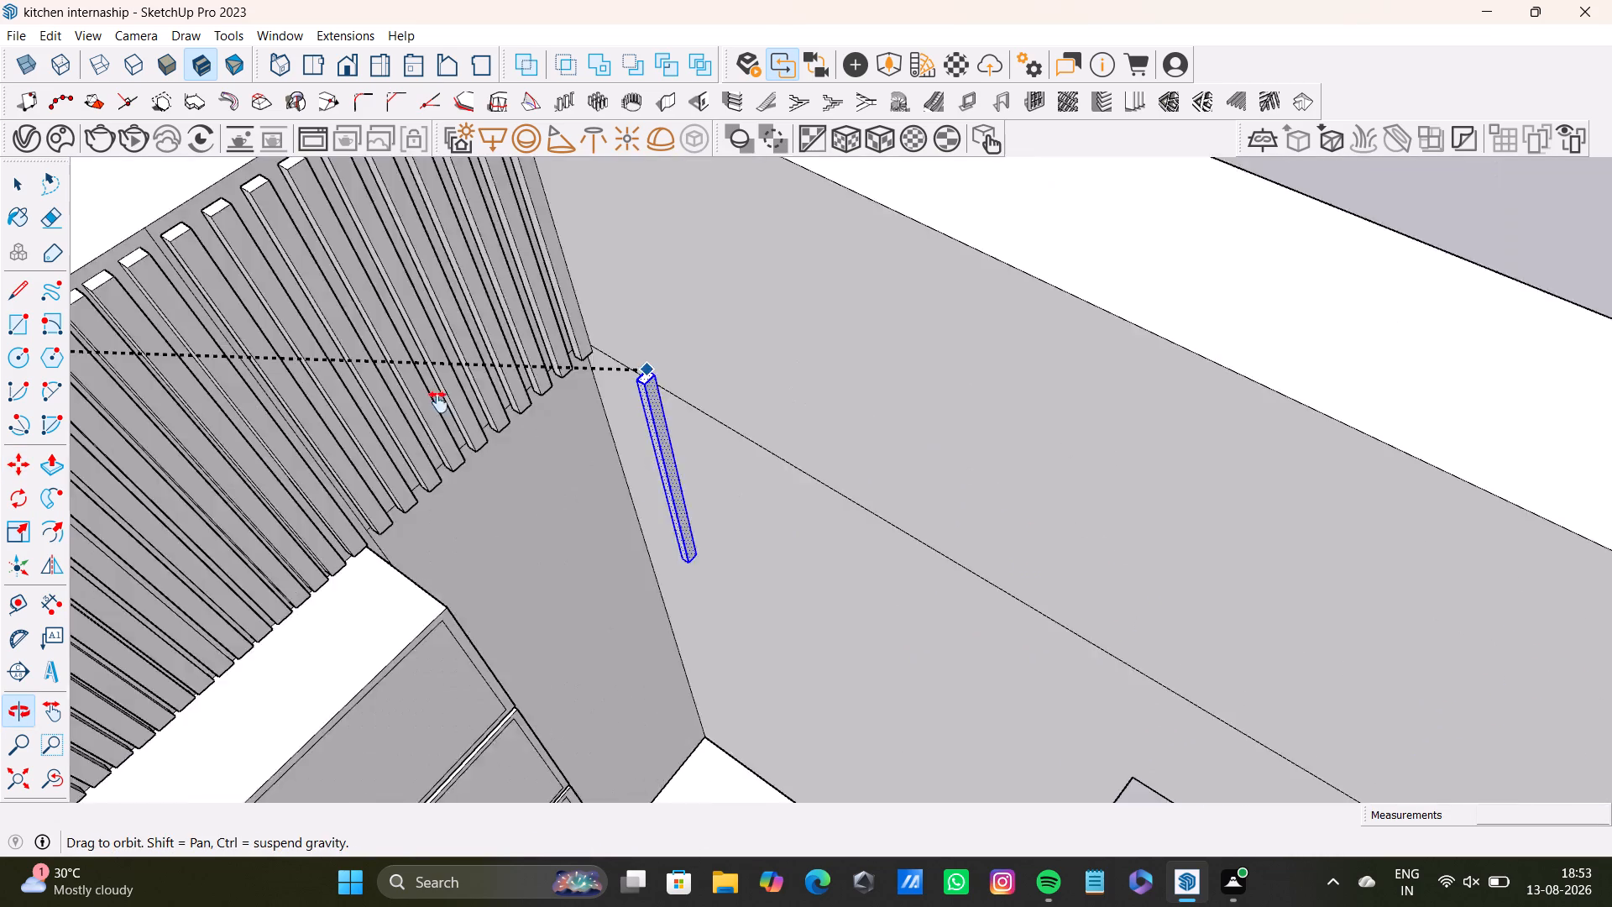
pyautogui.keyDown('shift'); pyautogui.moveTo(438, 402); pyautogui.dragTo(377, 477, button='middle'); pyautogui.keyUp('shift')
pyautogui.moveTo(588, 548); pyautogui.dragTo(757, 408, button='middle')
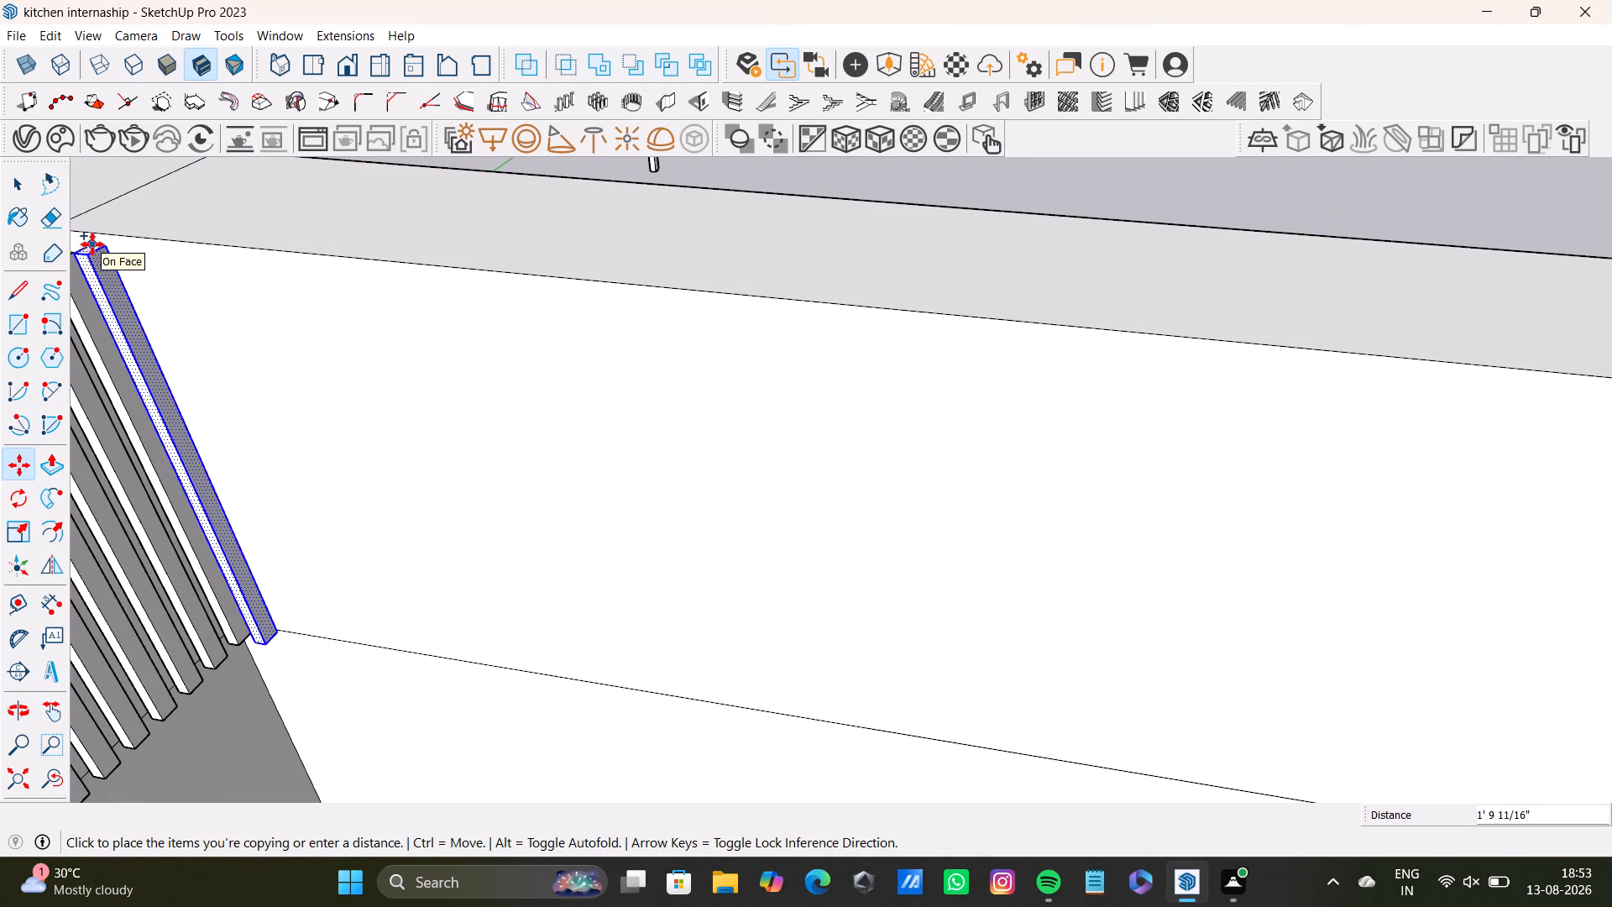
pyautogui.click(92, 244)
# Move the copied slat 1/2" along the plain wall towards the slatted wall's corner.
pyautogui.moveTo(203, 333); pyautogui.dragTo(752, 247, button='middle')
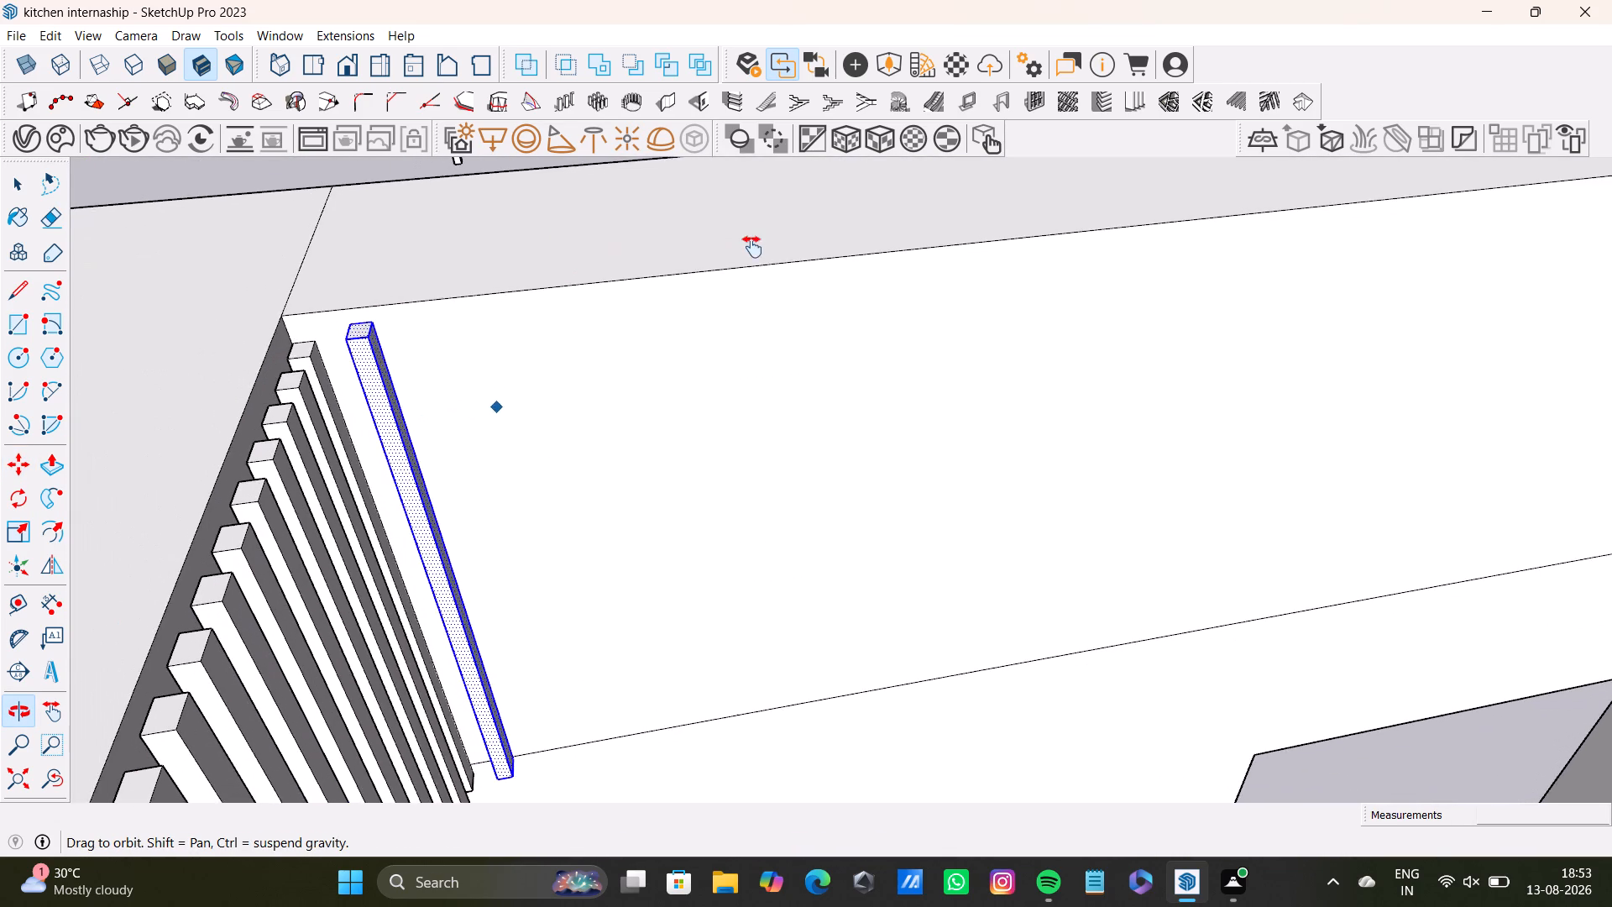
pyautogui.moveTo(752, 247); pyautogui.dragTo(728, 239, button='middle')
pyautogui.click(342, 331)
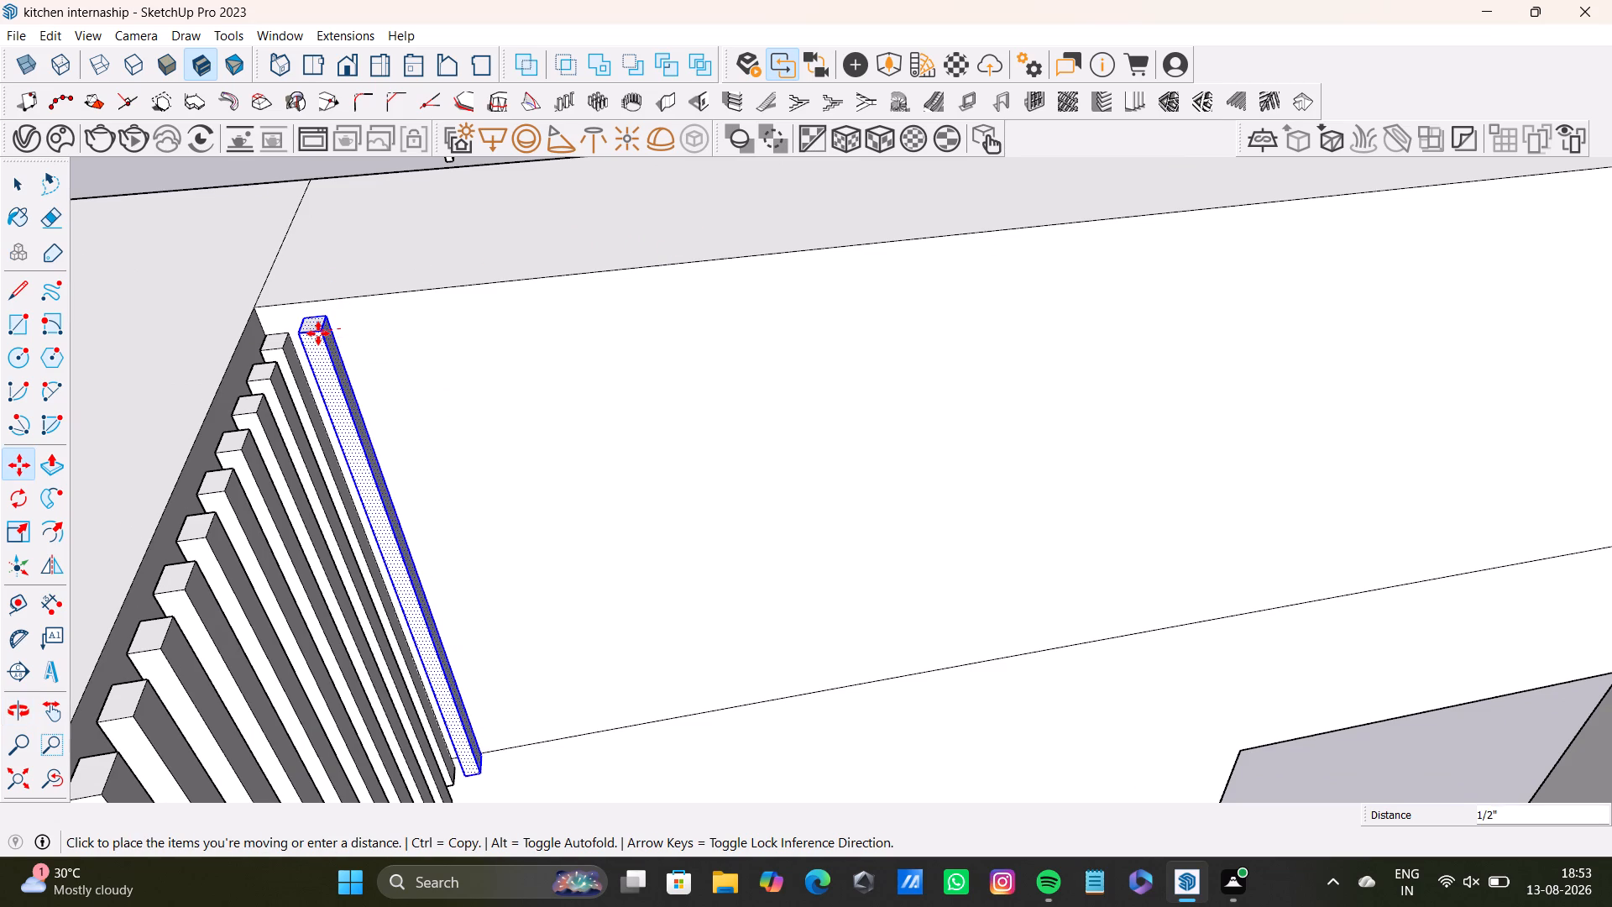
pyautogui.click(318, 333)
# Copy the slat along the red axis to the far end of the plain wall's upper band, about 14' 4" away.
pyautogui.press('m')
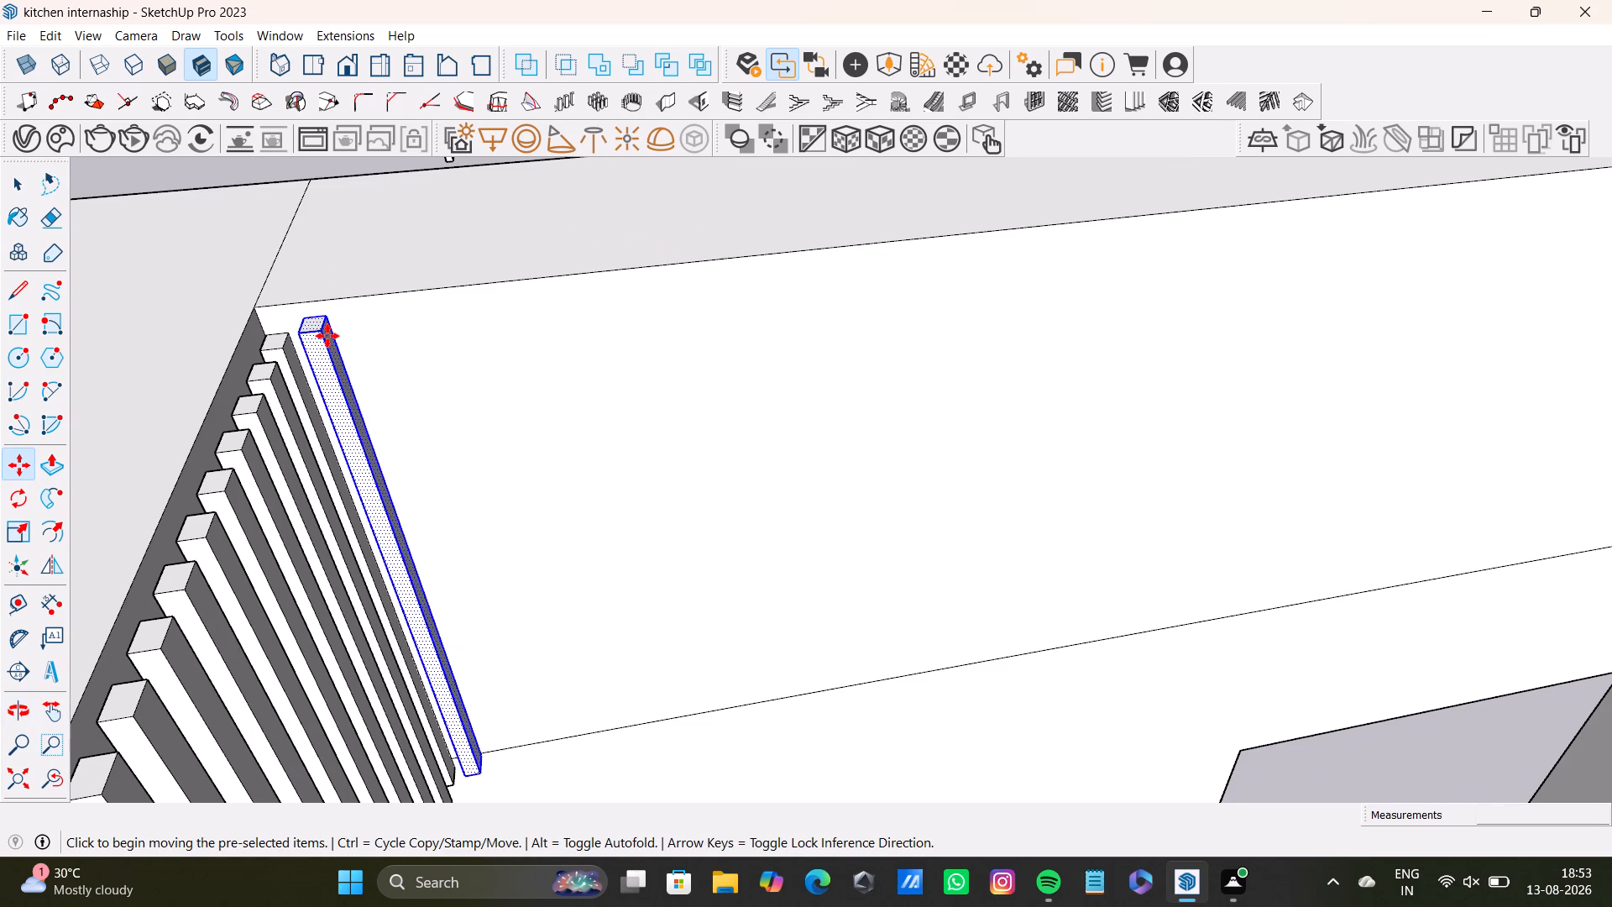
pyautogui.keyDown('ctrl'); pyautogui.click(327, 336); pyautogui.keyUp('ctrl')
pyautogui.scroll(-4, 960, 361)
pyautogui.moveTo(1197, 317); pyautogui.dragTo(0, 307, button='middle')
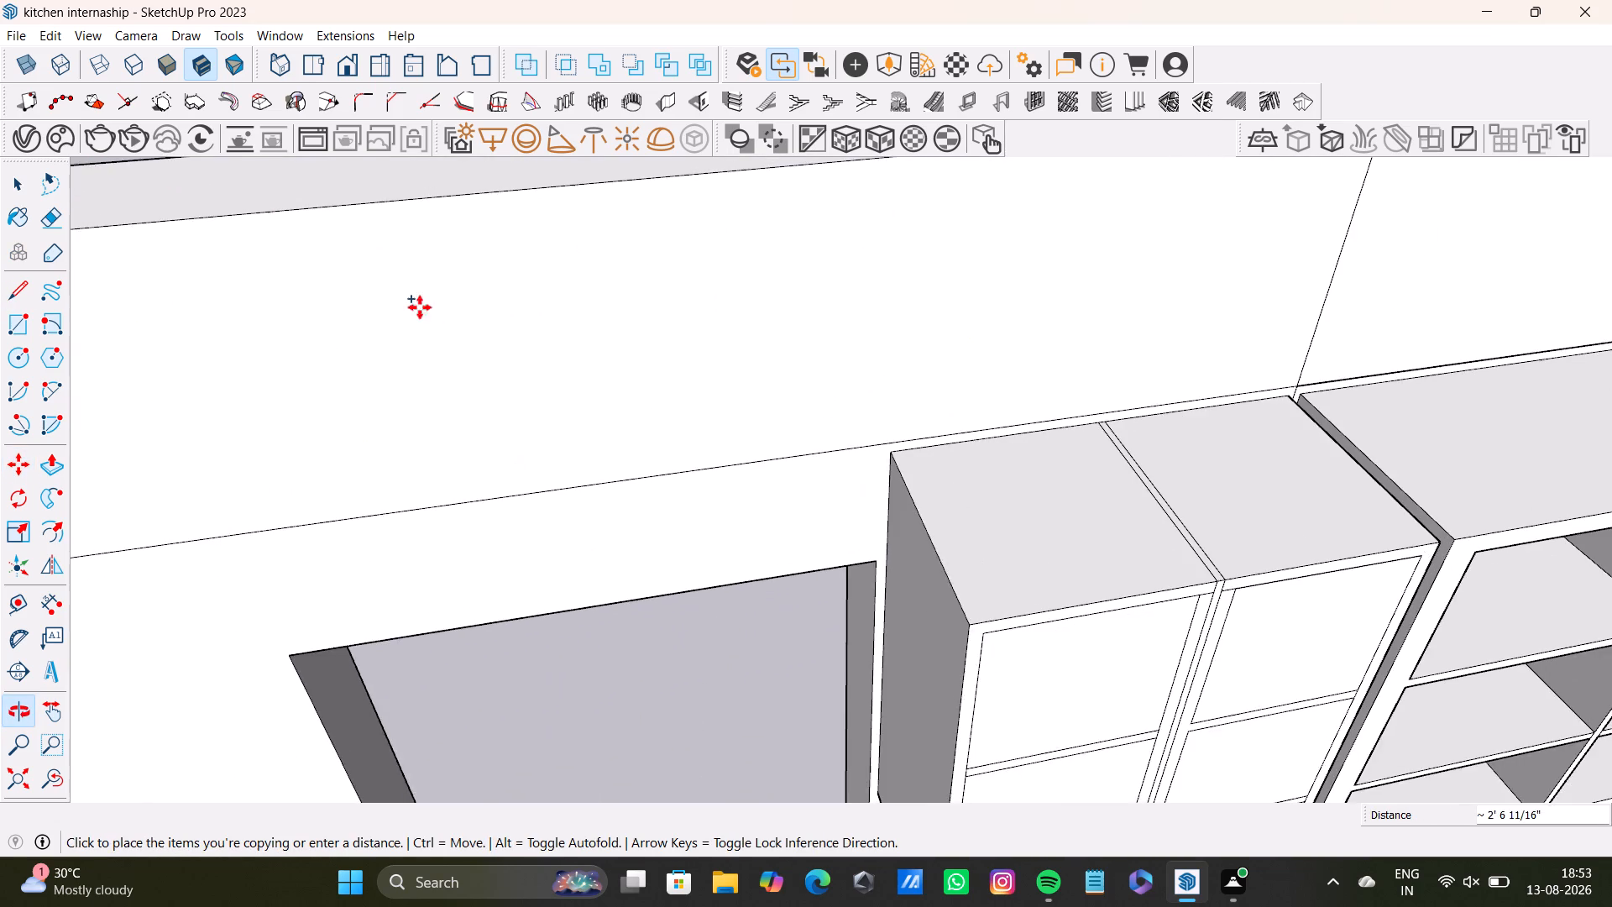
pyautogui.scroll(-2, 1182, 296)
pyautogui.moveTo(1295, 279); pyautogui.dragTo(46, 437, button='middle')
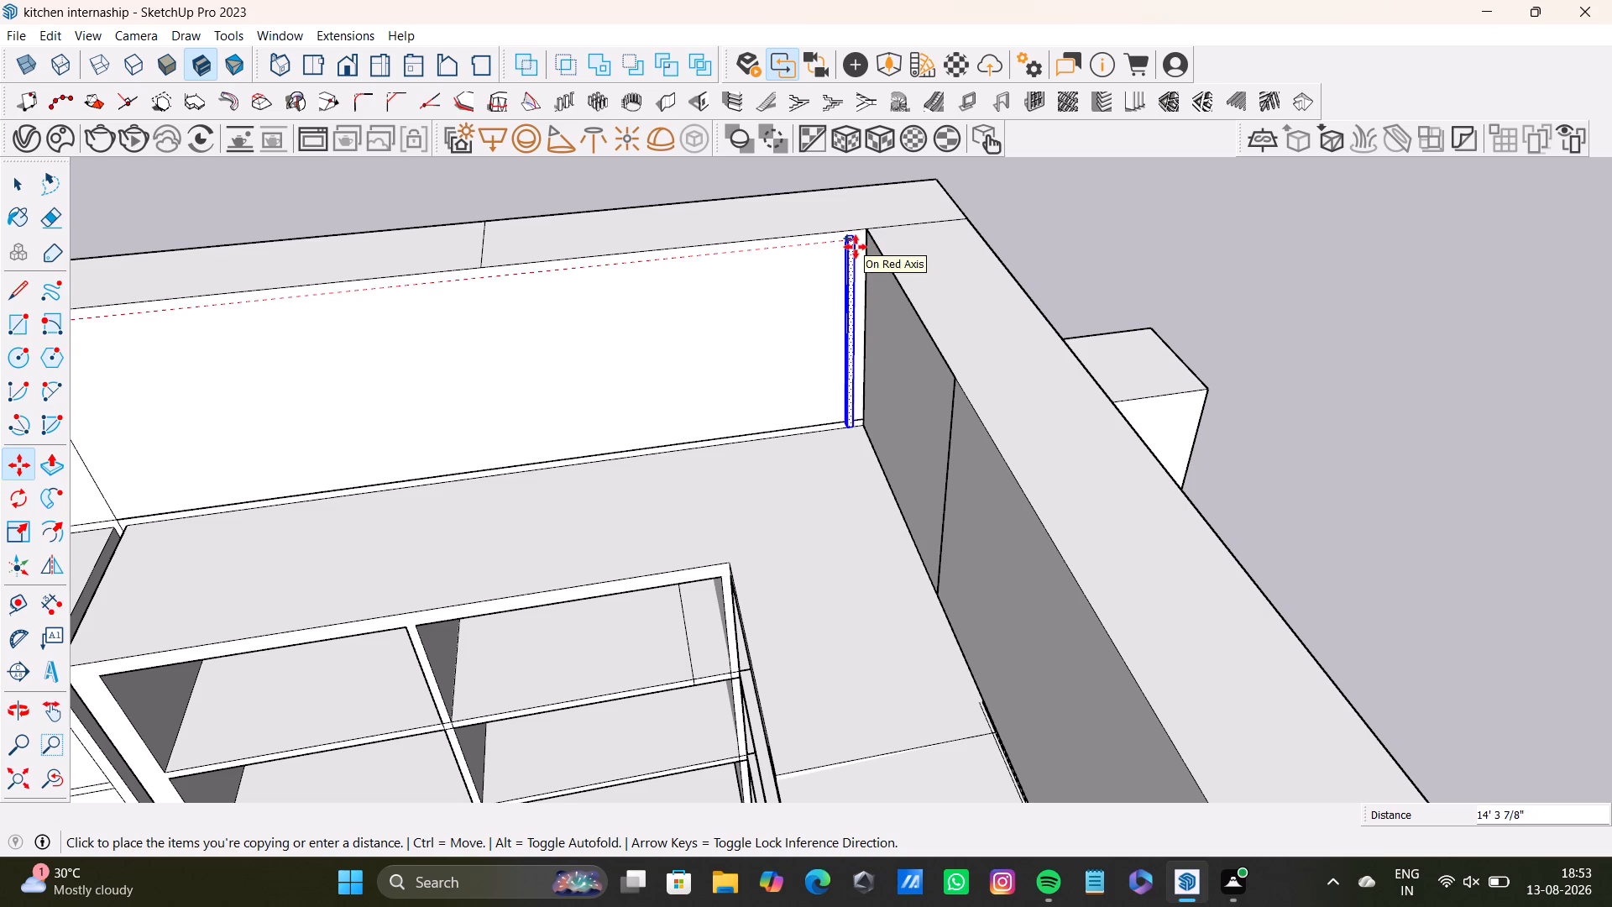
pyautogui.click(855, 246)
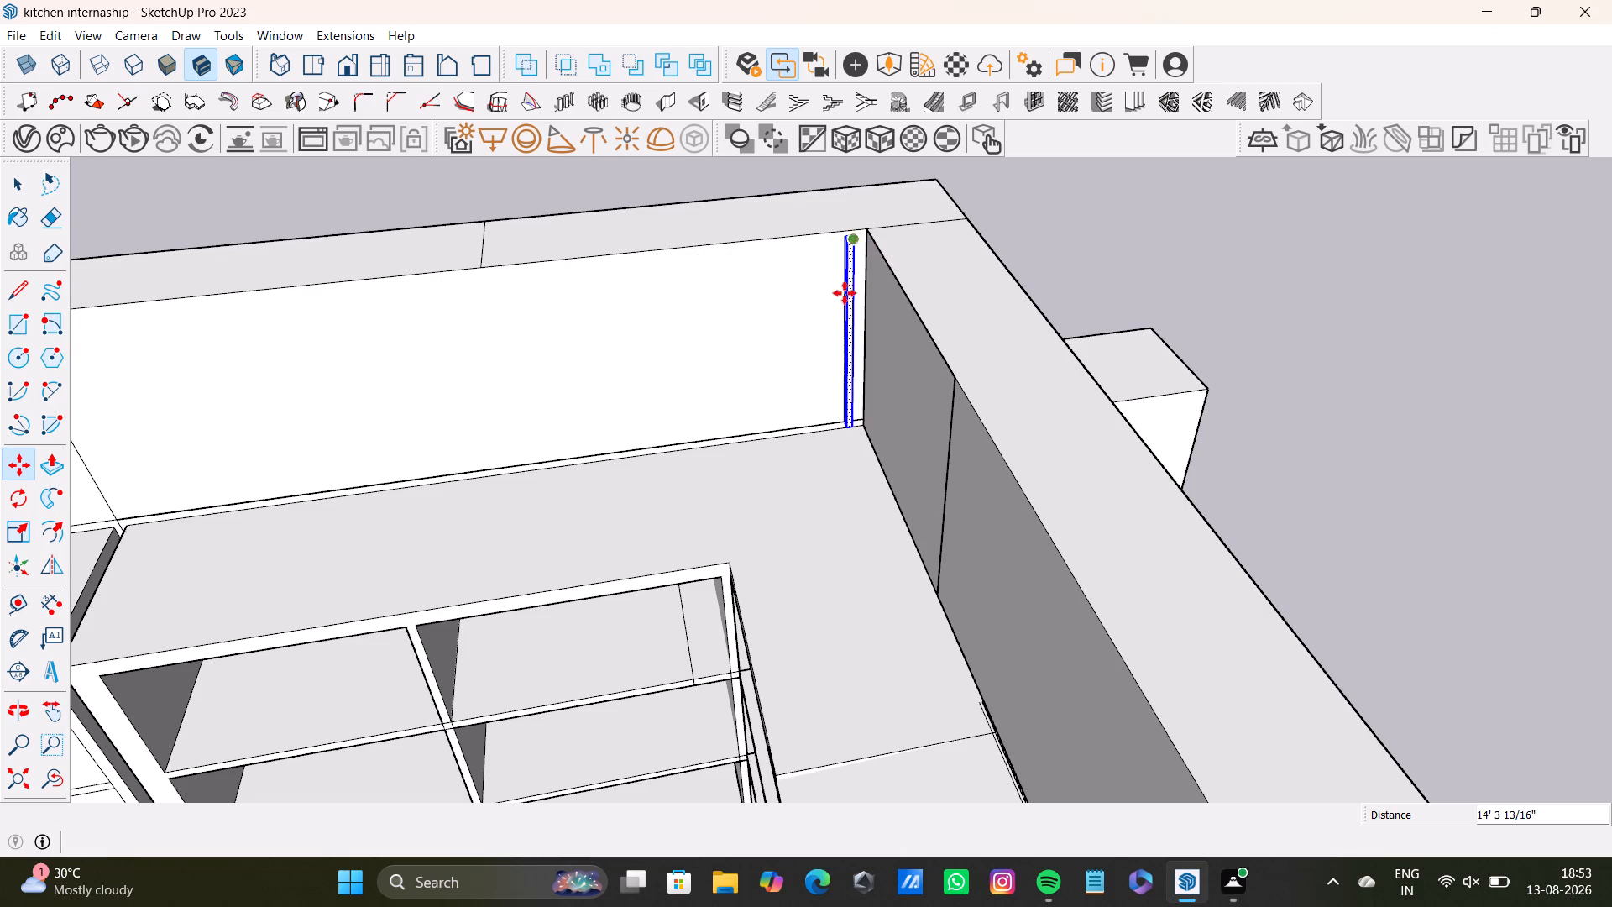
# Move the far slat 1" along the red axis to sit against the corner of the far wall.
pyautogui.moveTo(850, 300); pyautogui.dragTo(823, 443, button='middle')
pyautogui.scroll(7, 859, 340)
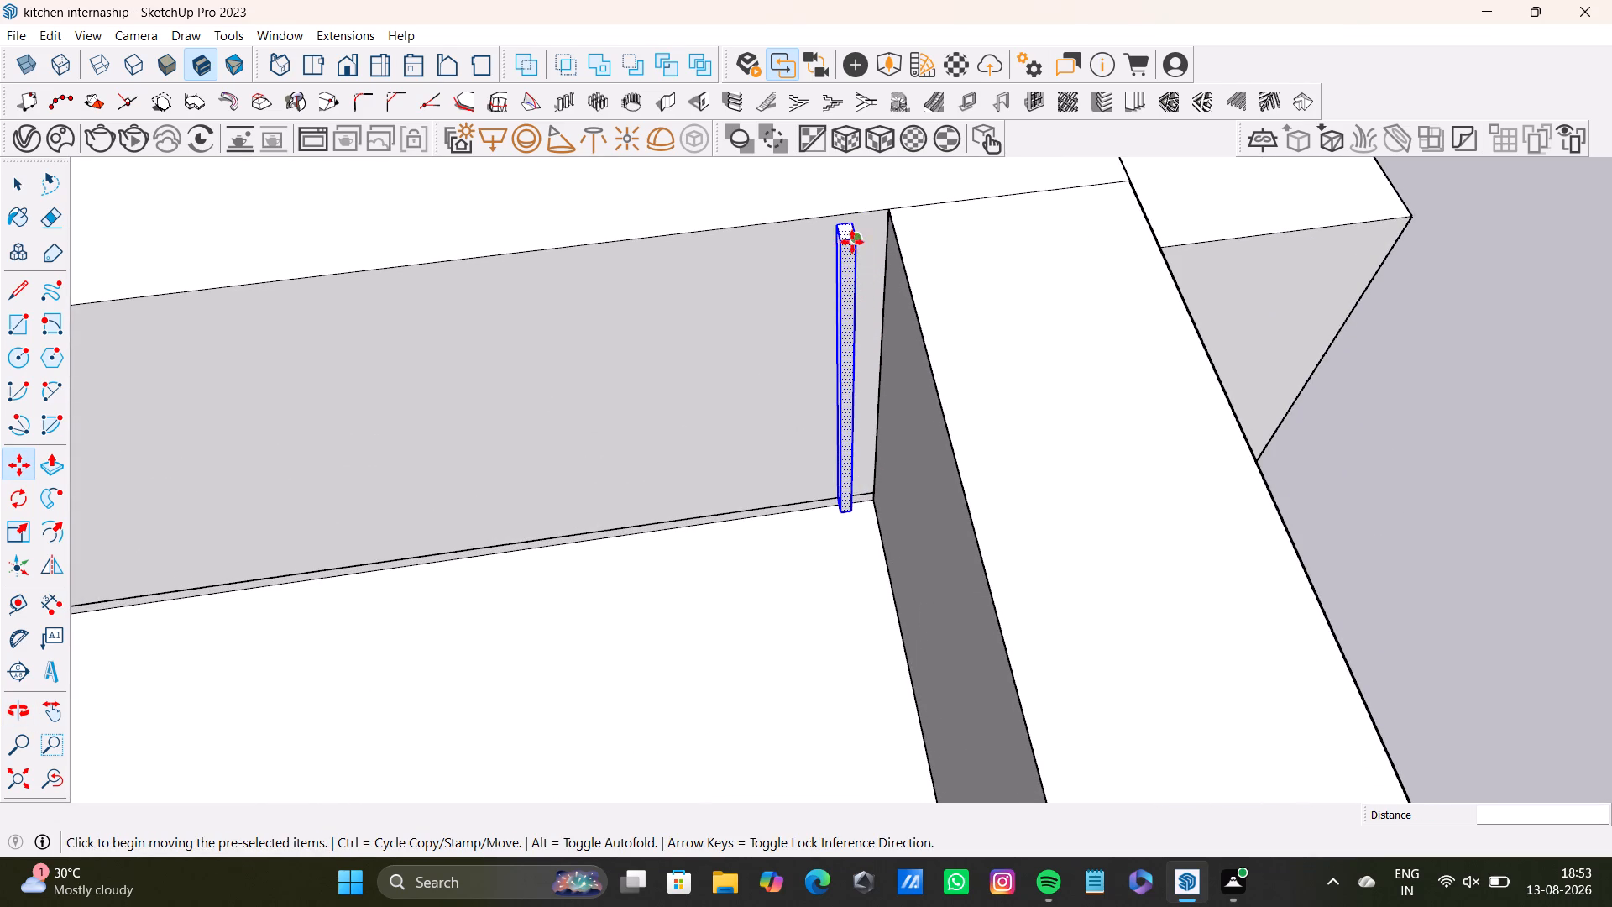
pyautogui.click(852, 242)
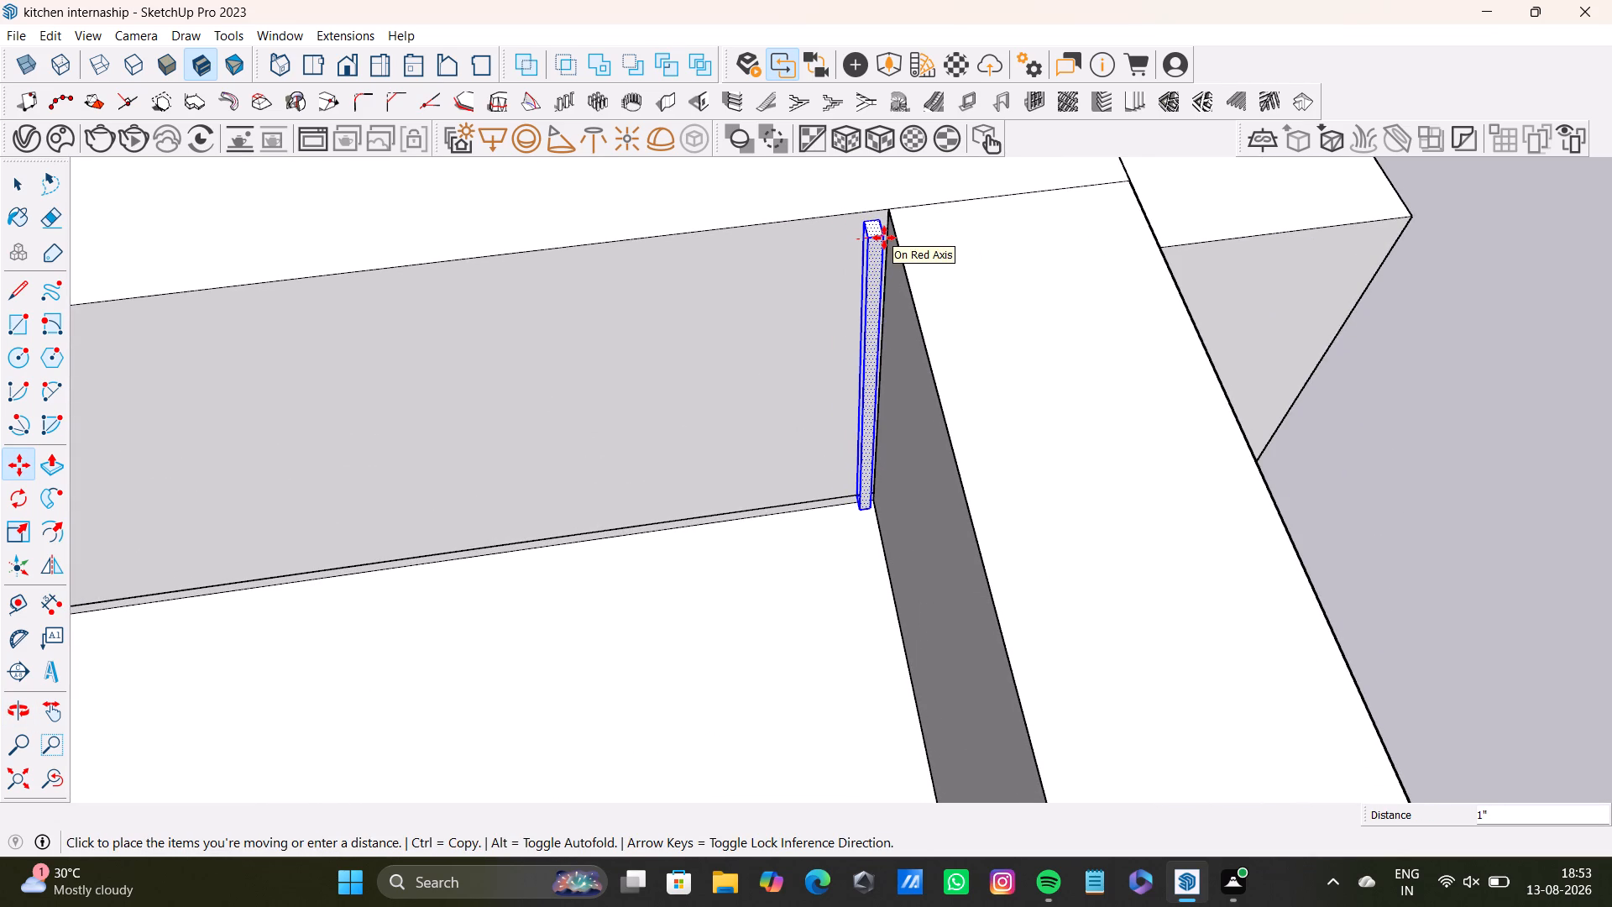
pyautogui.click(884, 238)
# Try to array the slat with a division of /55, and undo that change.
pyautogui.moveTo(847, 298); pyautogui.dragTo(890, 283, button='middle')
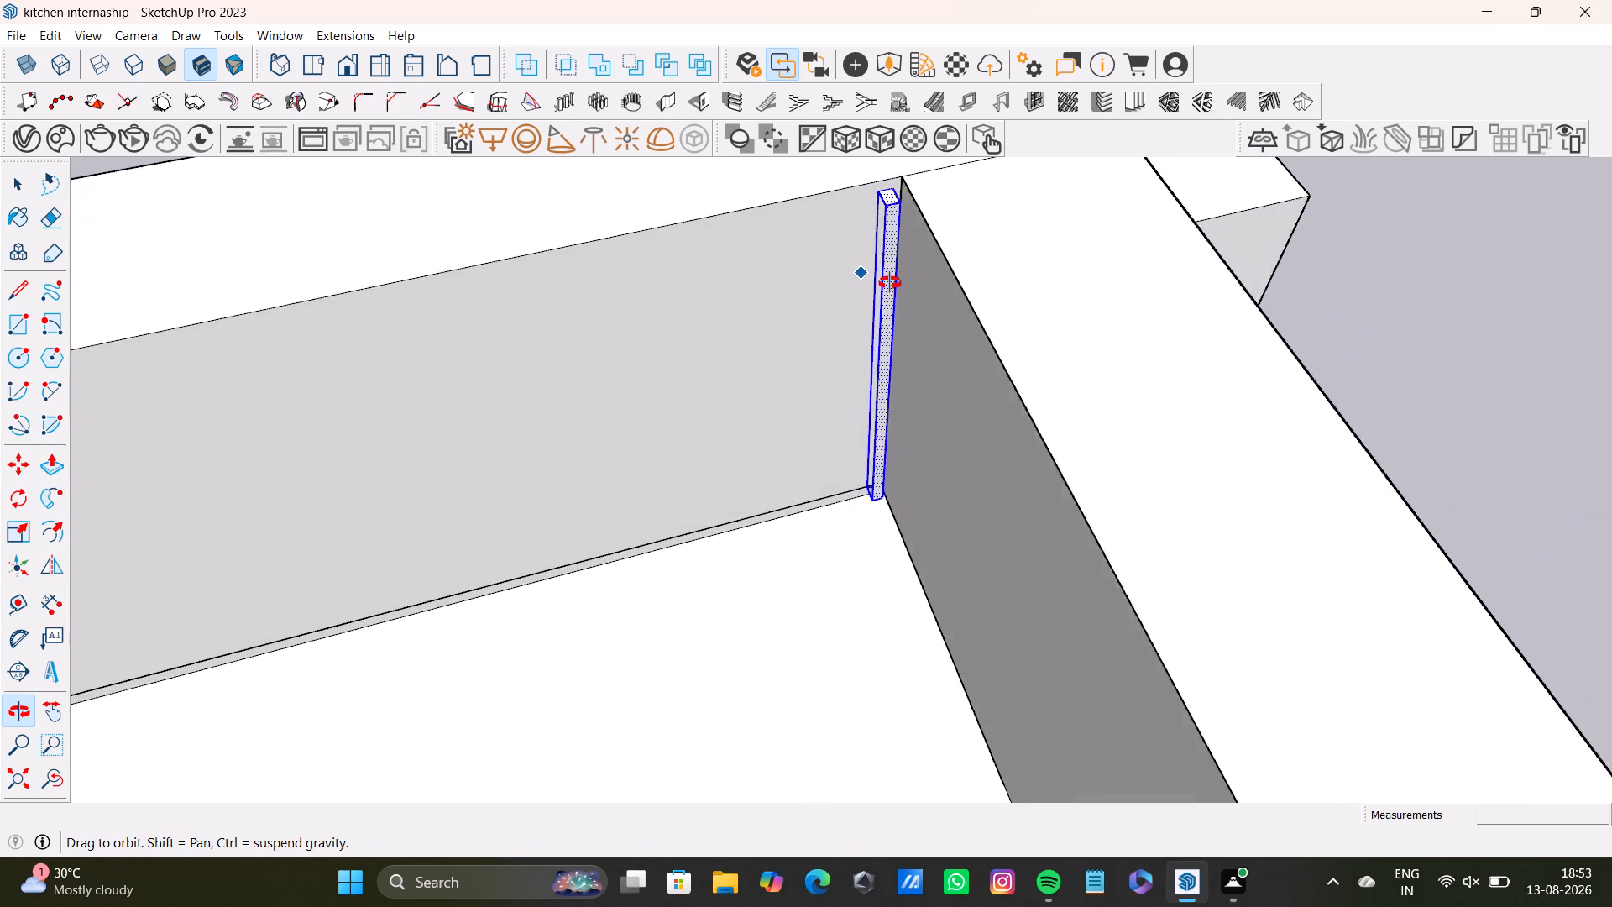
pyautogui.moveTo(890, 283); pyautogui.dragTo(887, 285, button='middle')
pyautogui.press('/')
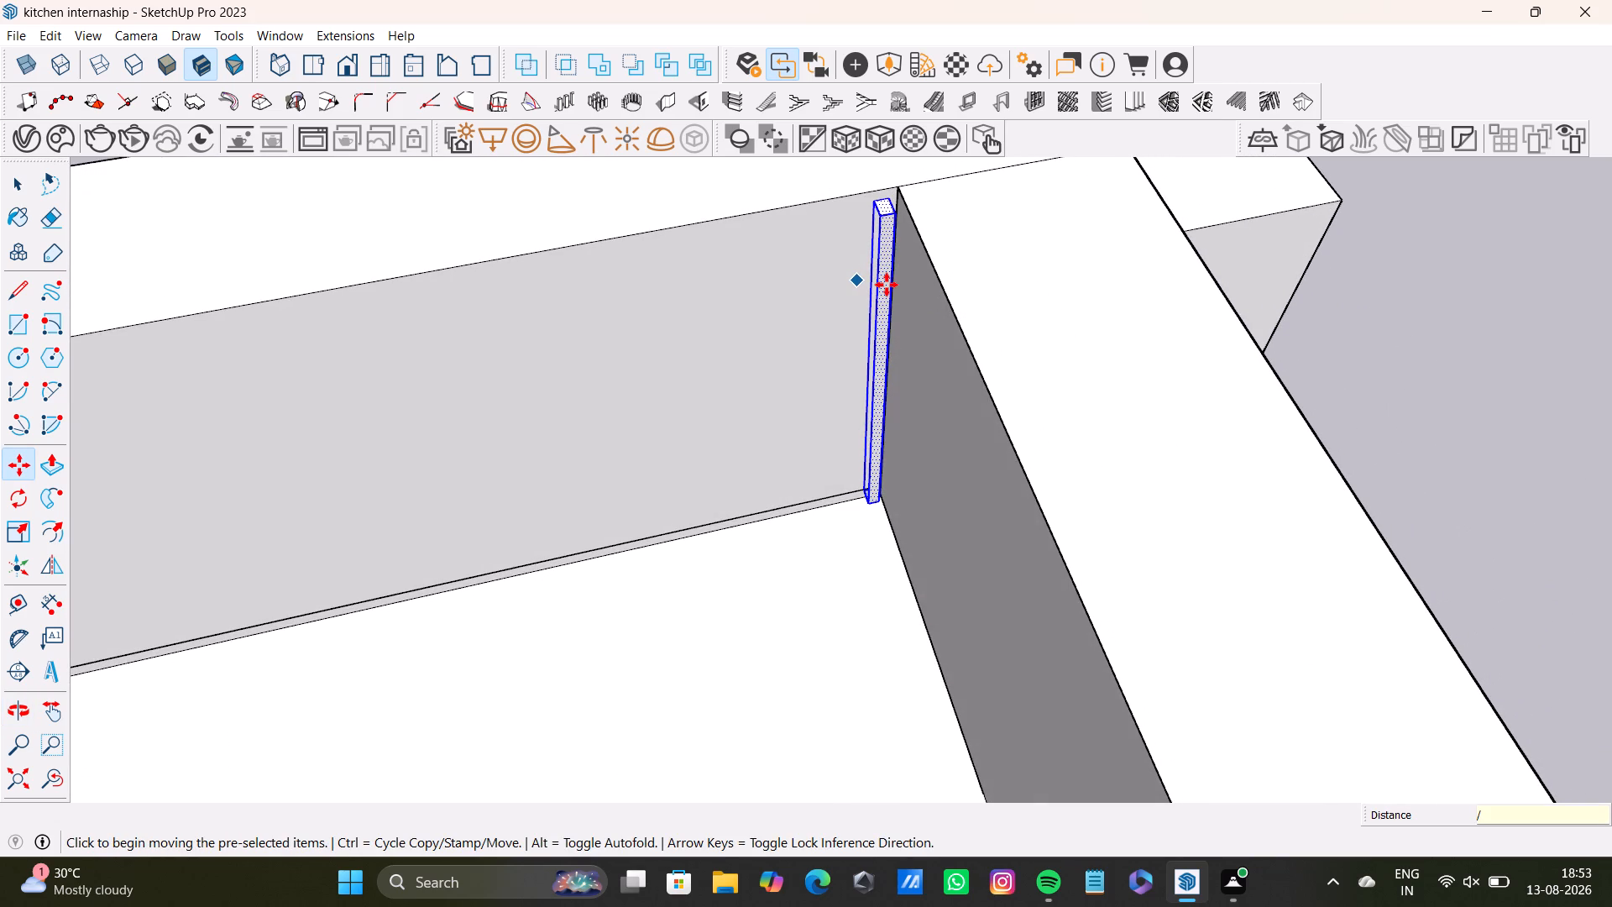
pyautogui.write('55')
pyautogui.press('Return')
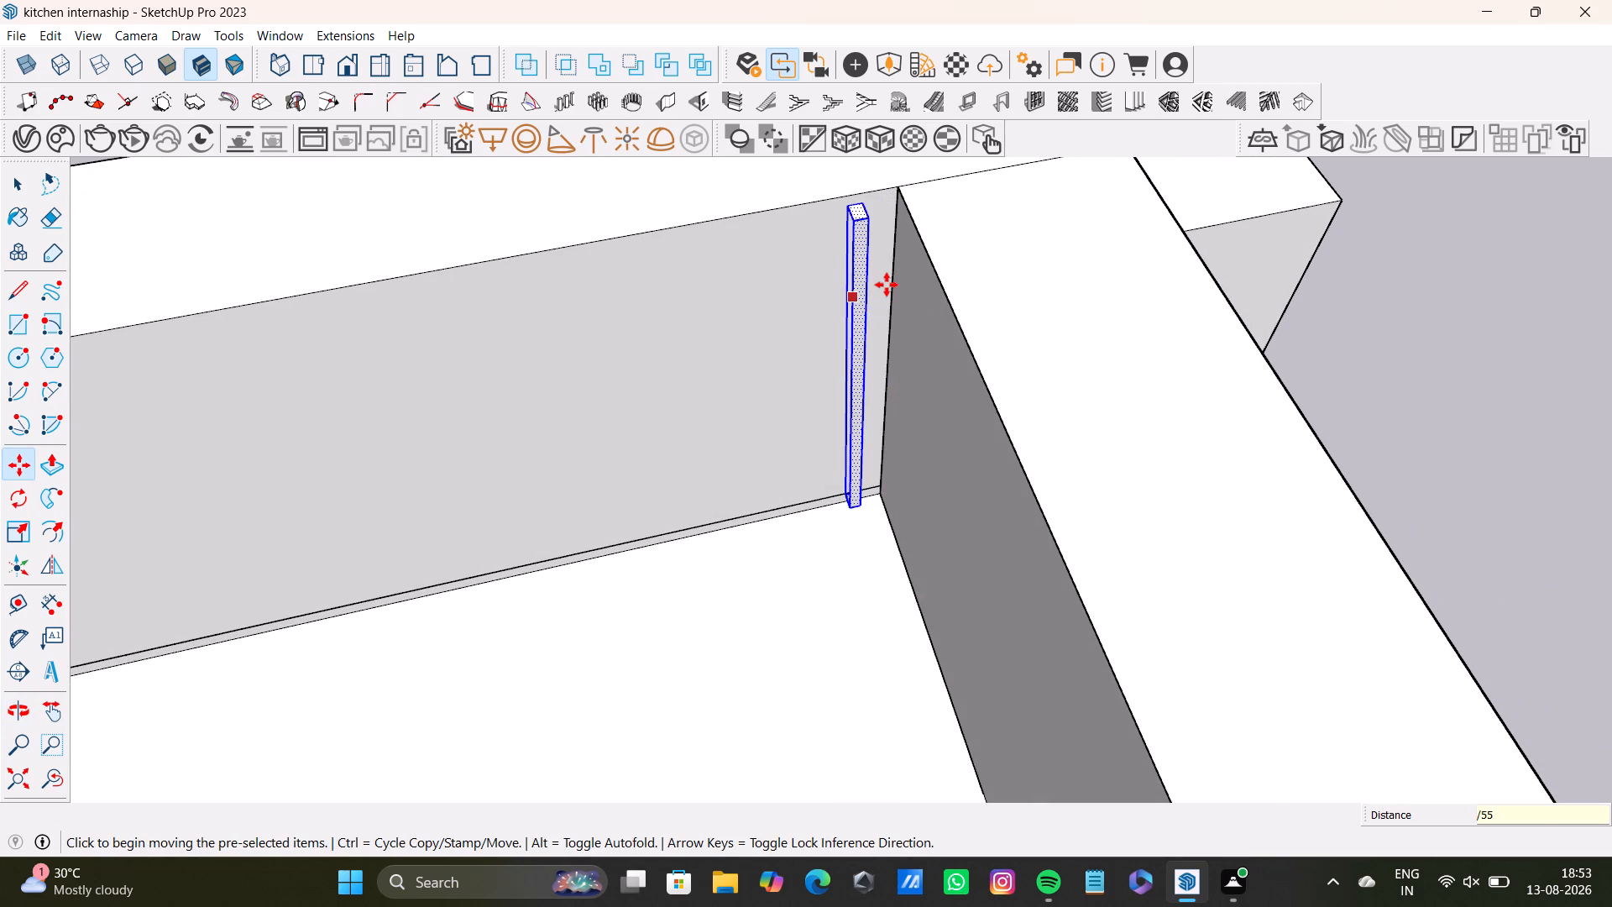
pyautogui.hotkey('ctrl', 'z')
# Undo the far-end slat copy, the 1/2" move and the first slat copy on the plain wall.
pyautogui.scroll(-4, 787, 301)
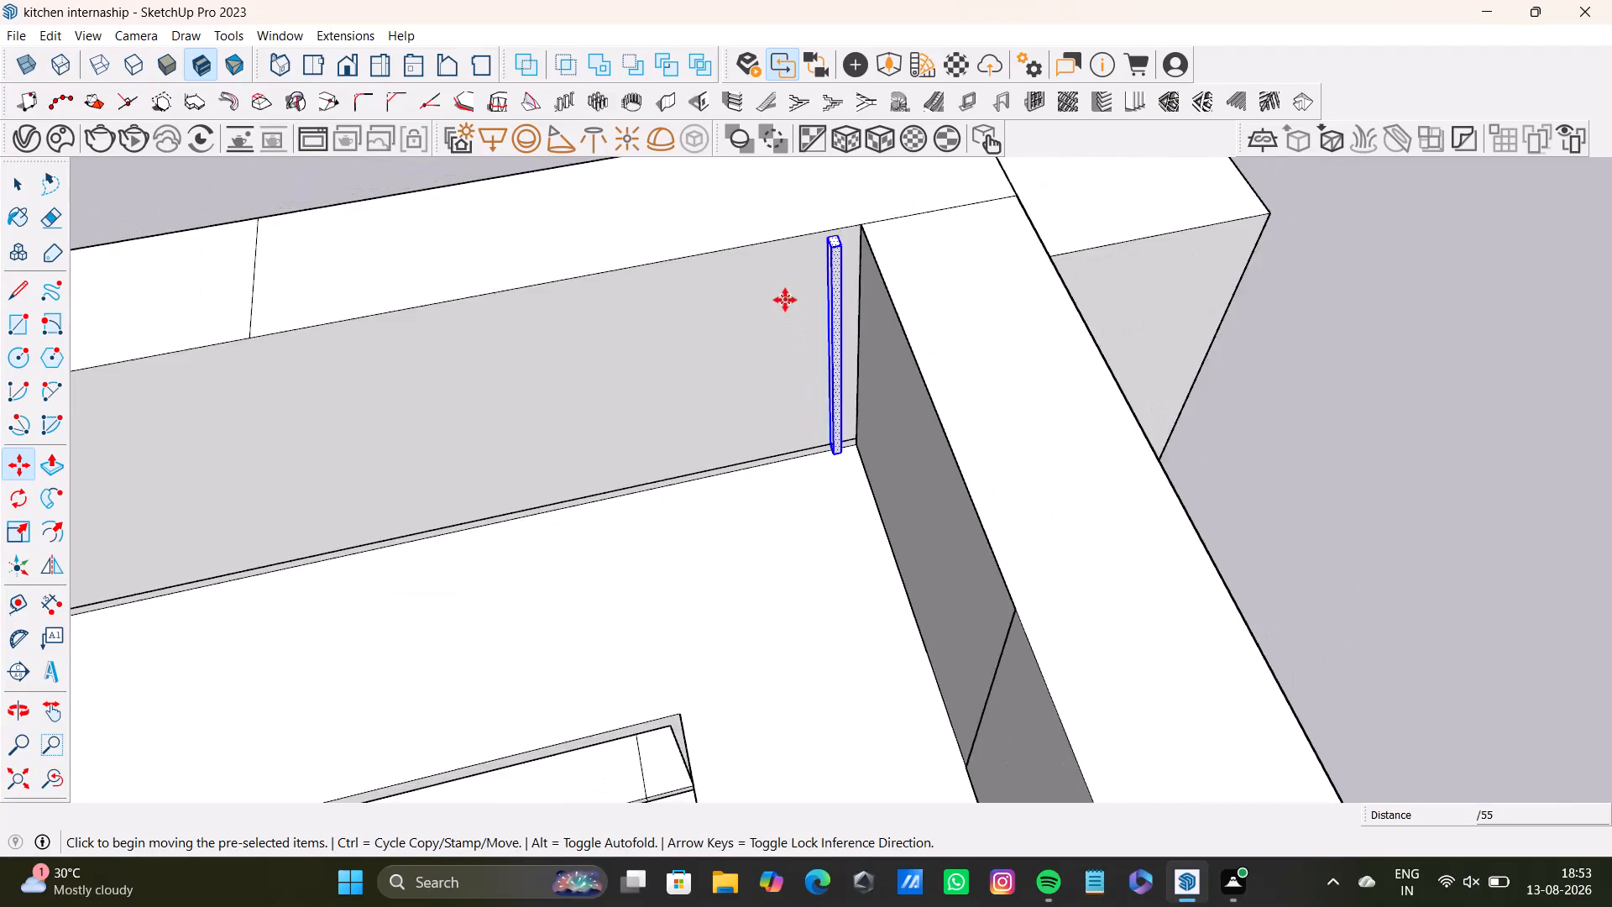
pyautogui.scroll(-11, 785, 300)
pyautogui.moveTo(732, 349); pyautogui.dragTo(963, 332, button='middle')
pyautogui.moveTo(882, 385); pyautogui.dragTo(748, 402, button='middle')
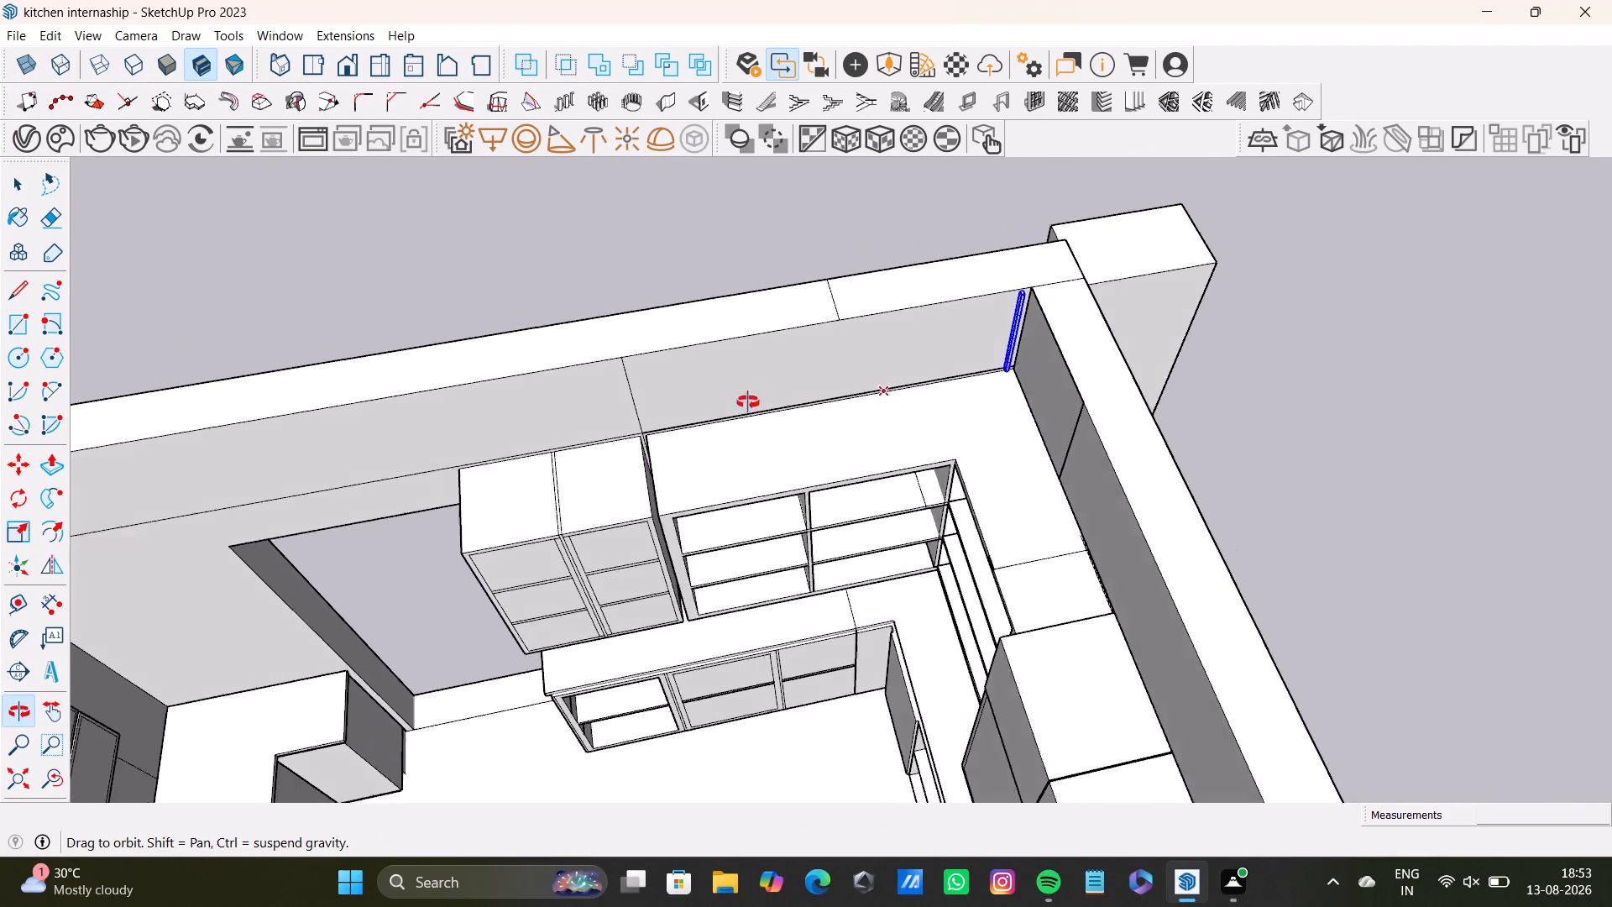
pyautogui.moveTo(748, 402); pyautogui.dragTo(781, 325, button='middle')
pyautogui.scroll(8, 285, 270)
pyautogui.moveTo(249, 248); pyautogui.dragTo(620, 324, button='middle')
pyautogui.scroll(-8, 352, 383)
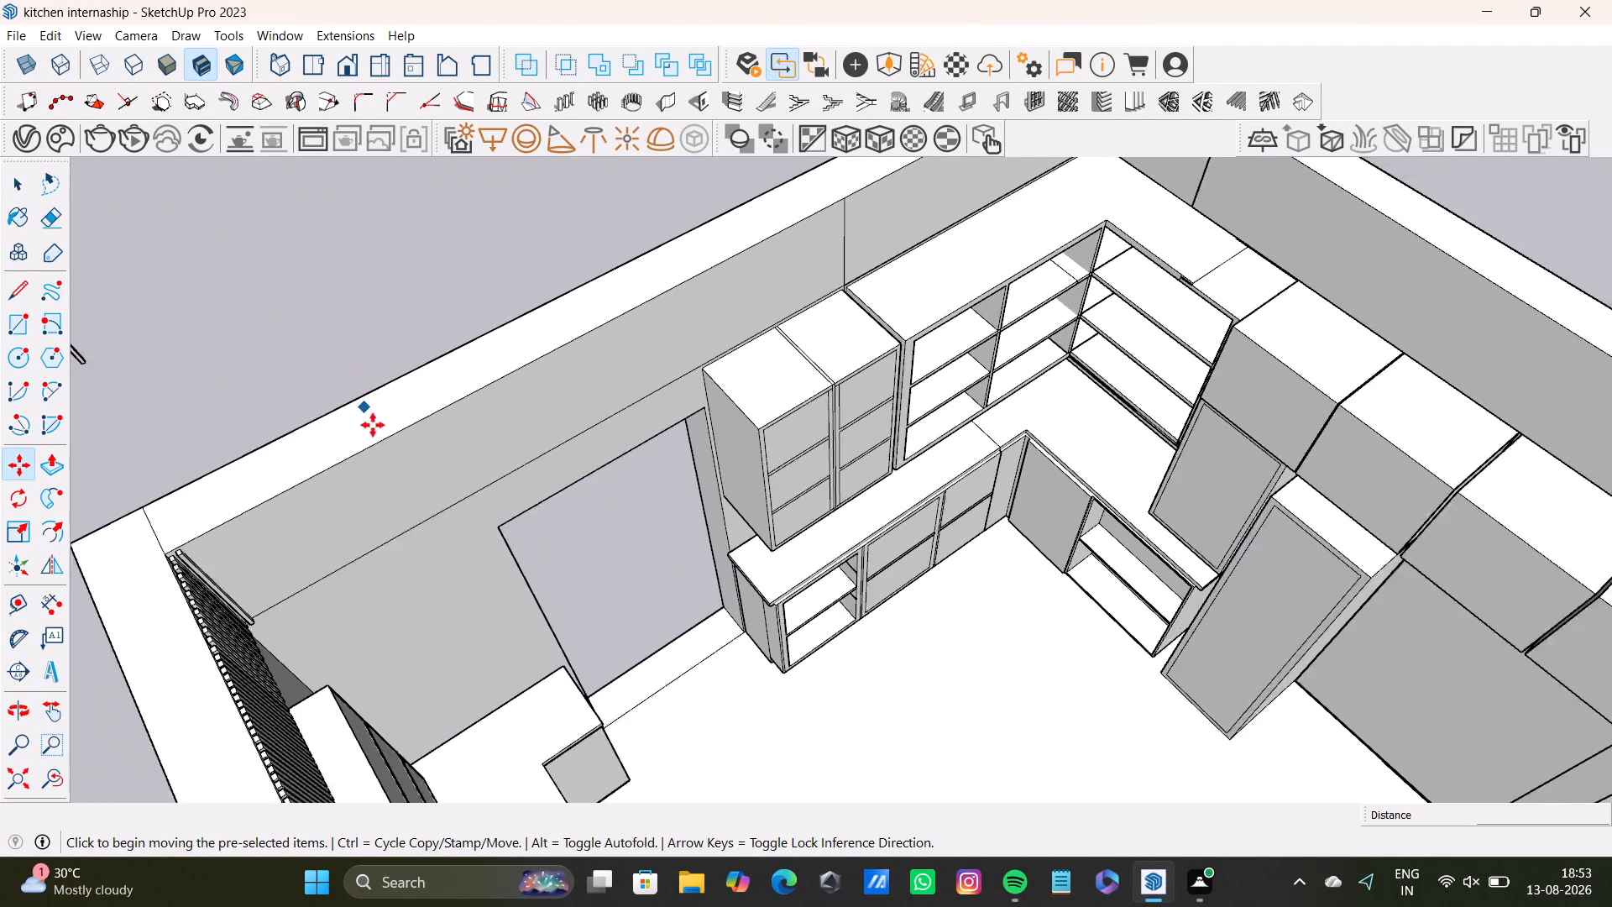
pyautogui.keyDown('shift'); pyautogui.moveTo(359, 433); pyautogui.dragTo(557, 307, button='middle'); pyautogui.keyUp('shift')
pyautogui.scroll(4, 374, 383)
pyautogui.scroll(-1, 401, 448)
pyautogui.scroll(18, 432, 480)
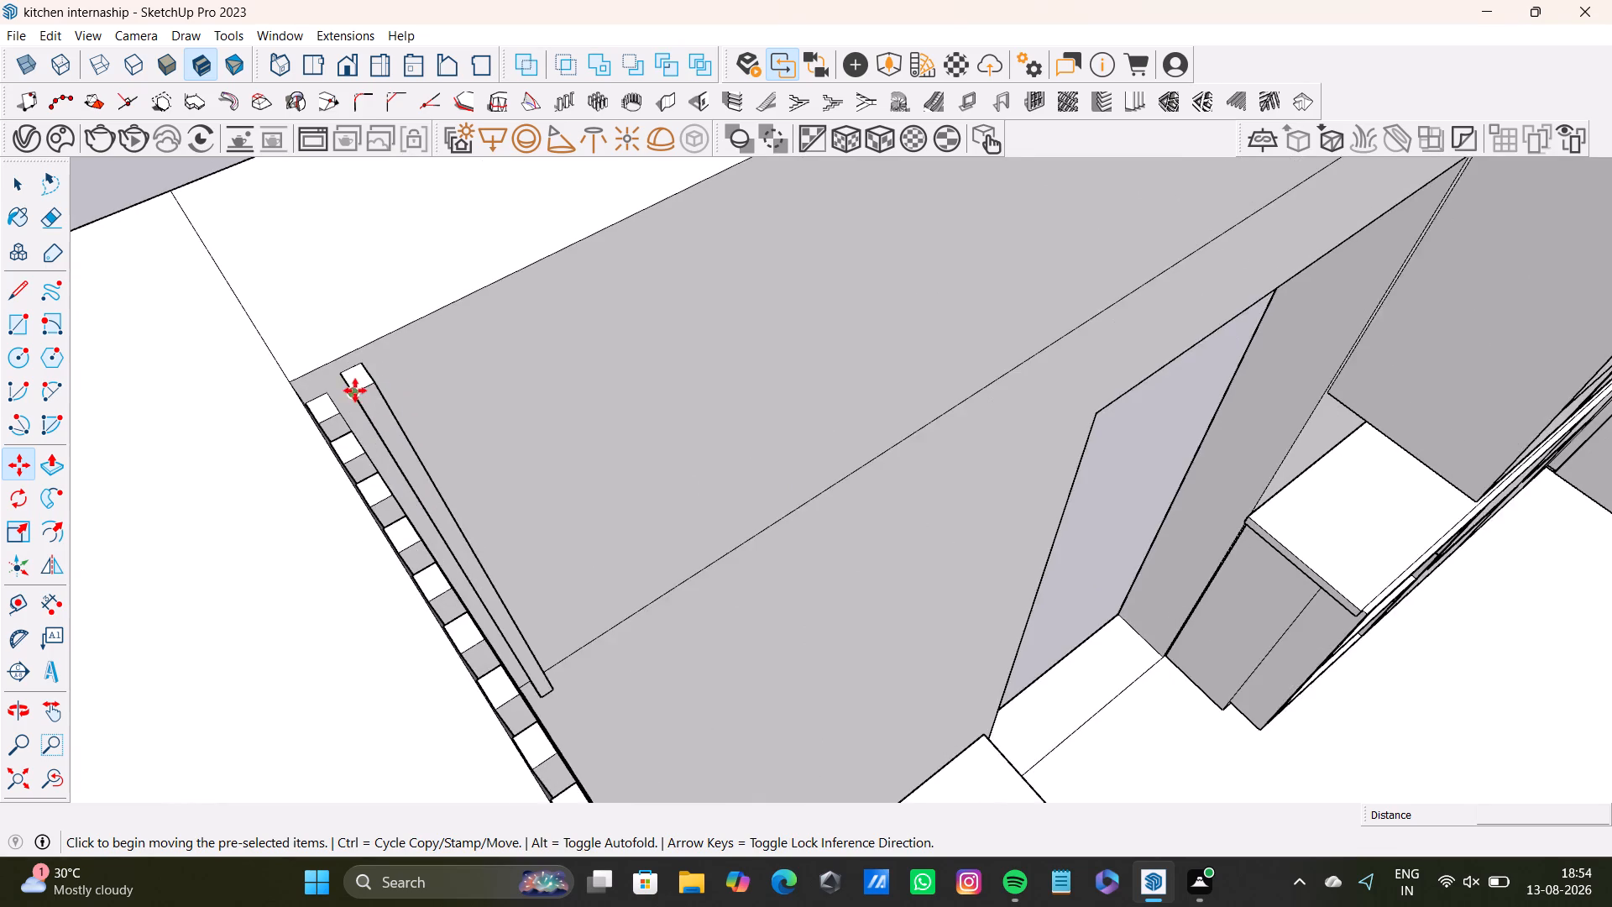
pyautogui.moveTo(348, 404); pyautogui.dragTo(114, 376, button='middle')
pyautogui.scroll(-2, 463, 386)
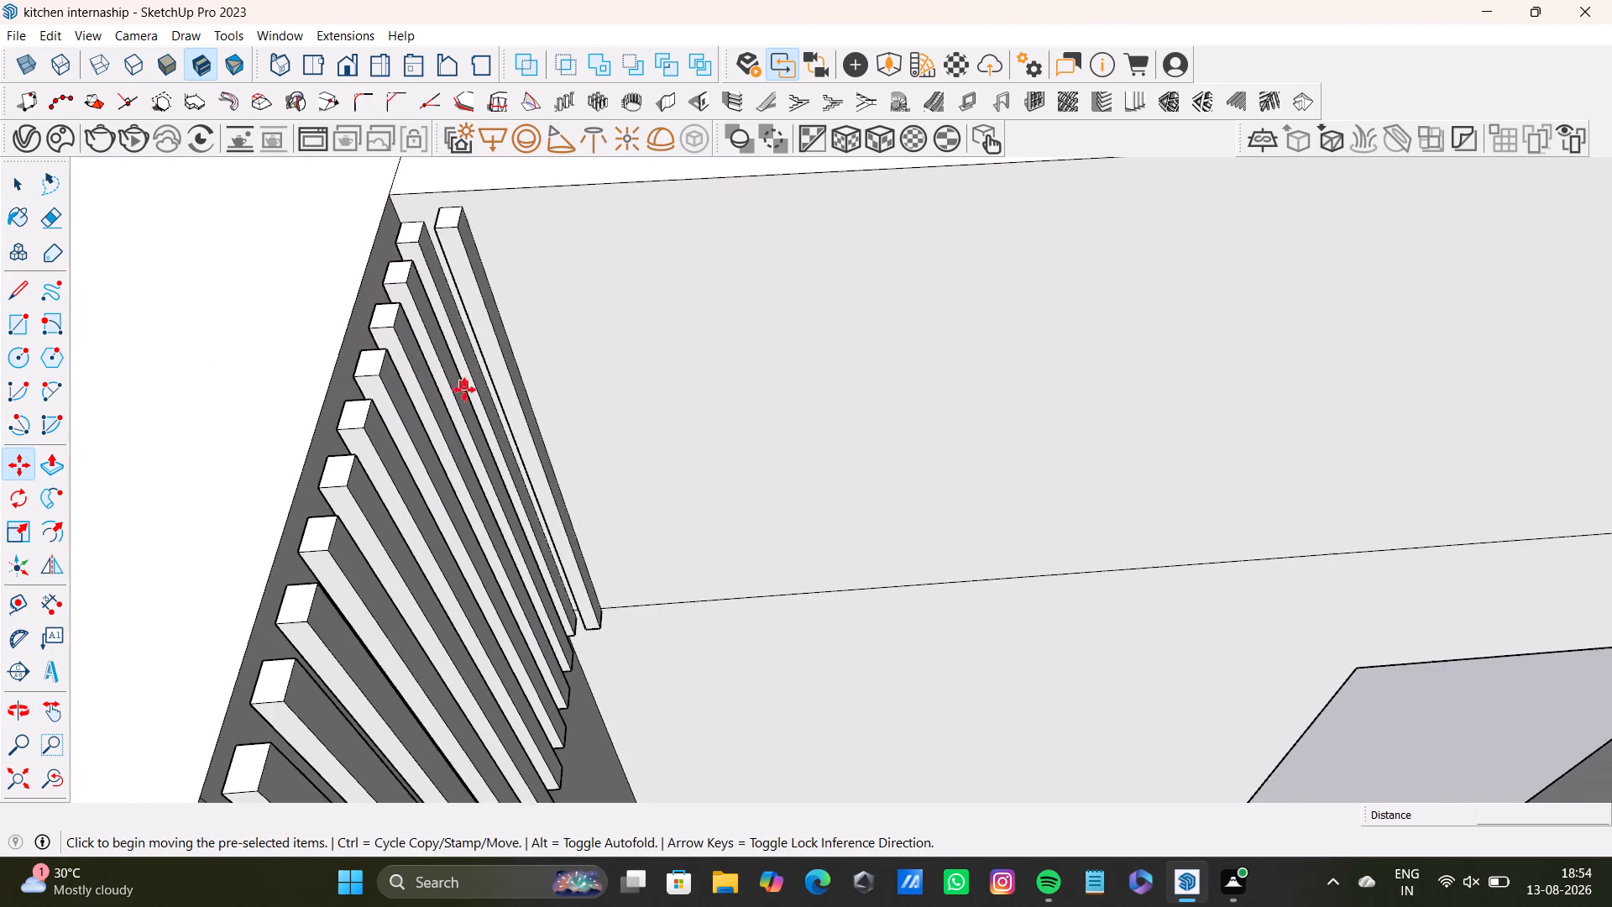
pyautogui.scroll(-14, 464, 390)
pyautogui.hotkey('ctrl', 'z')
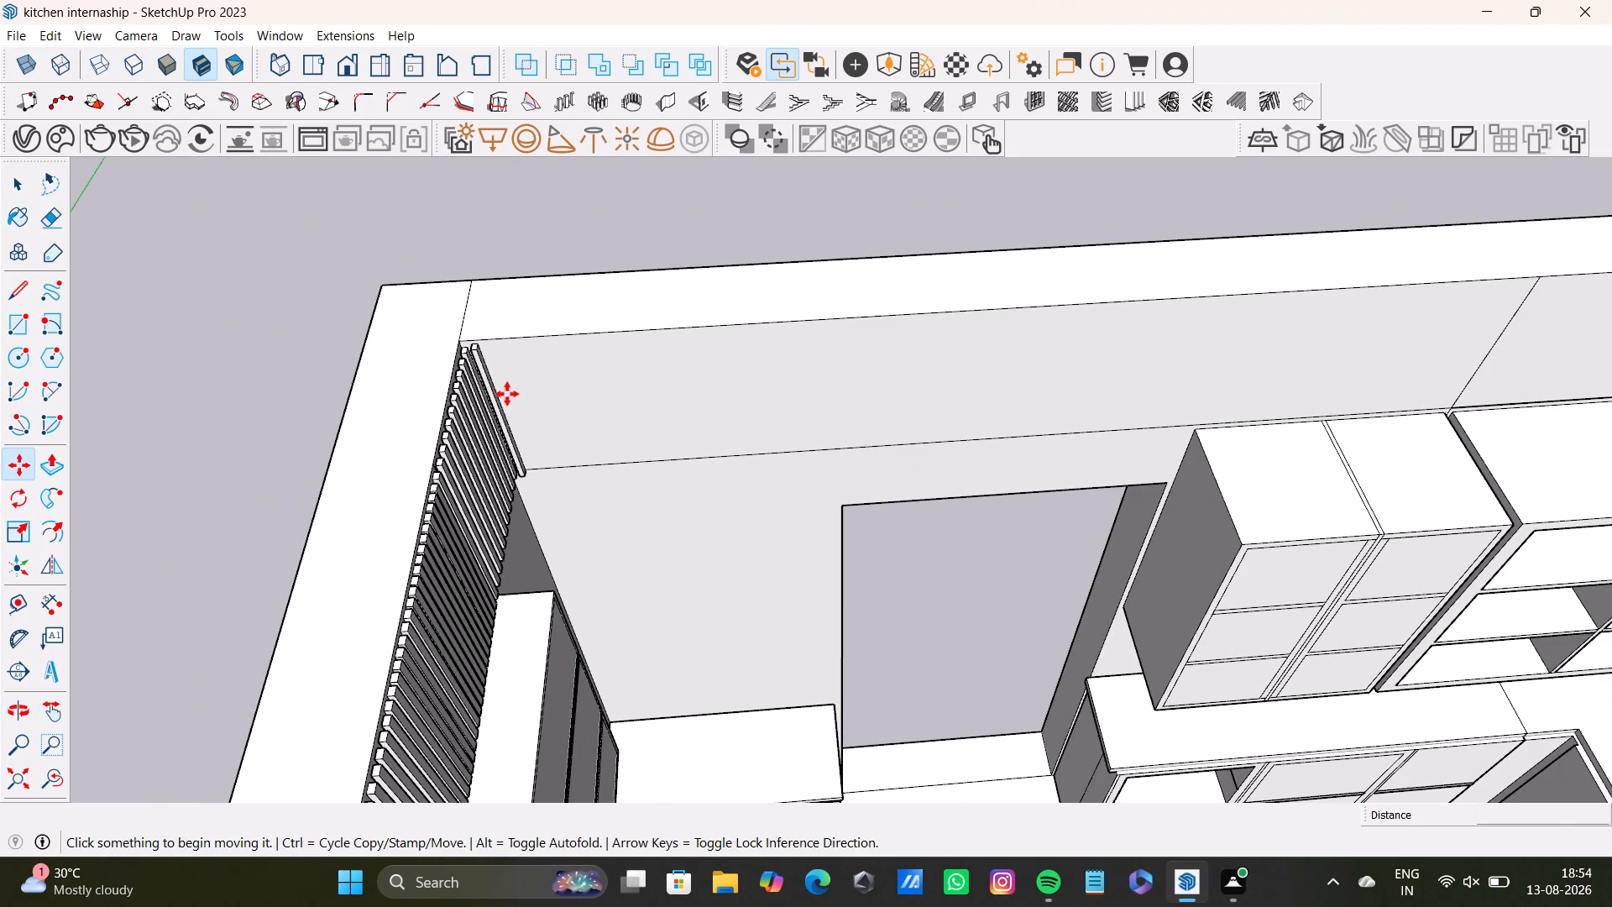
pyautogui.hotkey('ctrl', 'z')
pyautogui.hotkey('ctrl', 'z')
# Copy the group of slats nearest the plain-wall corner to the empty area outside the room, beyond the spare slat.
pyautogui.scroll(-9, 507, 394)
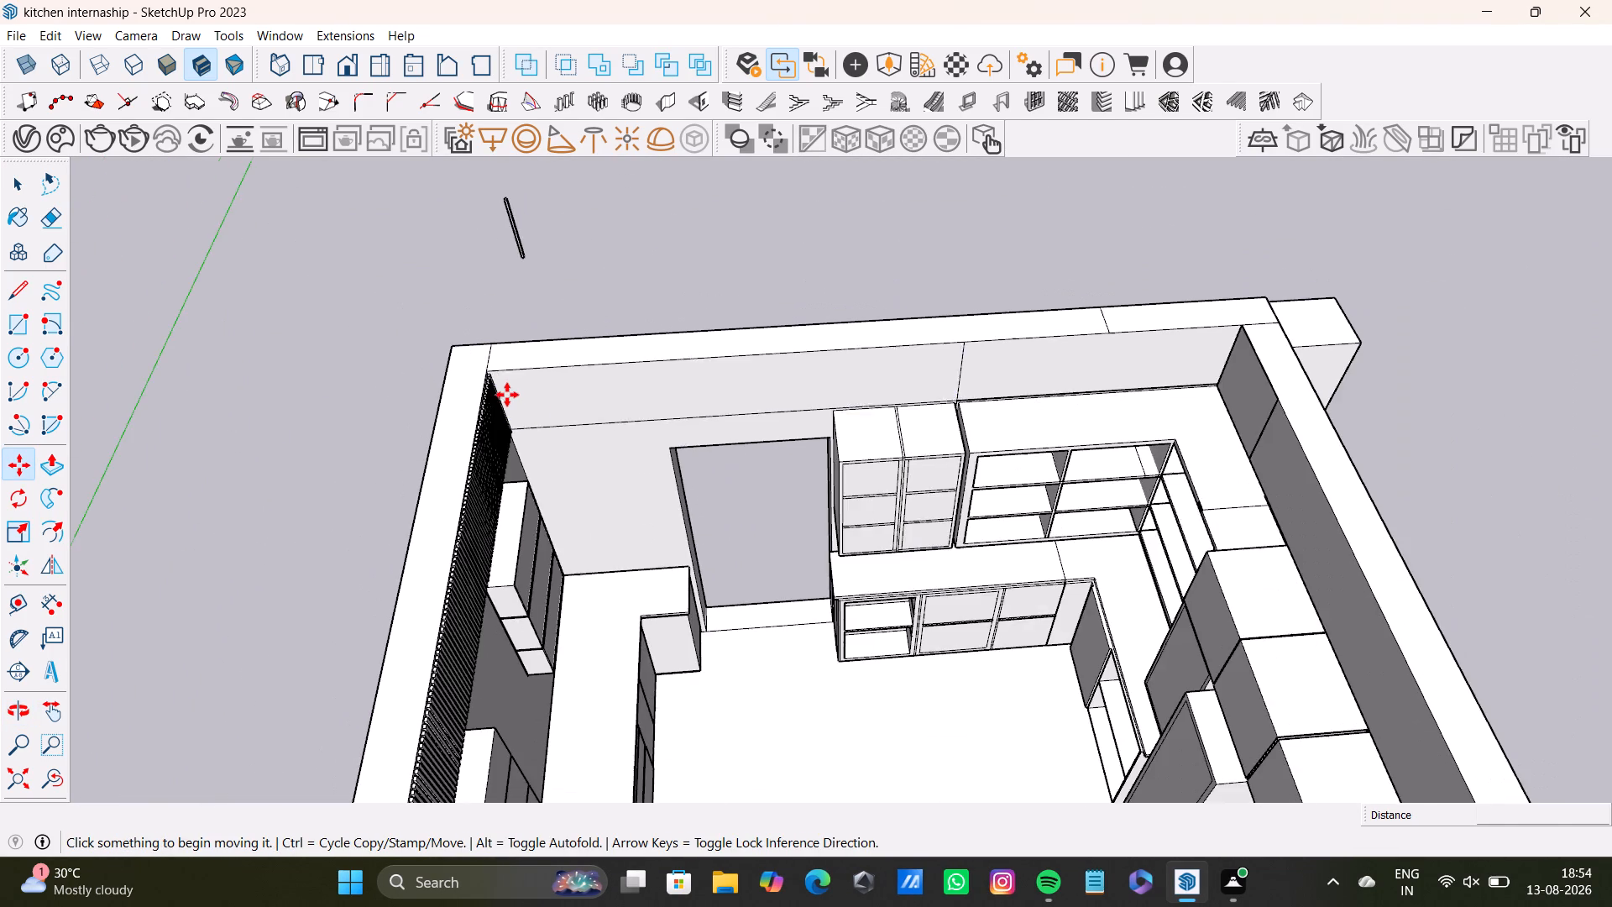
pyautogui.scroll(12, 551, 415)
pyautogui.moveTo(447, 344); pyautogui.dragTo(546, 535, button='middle')
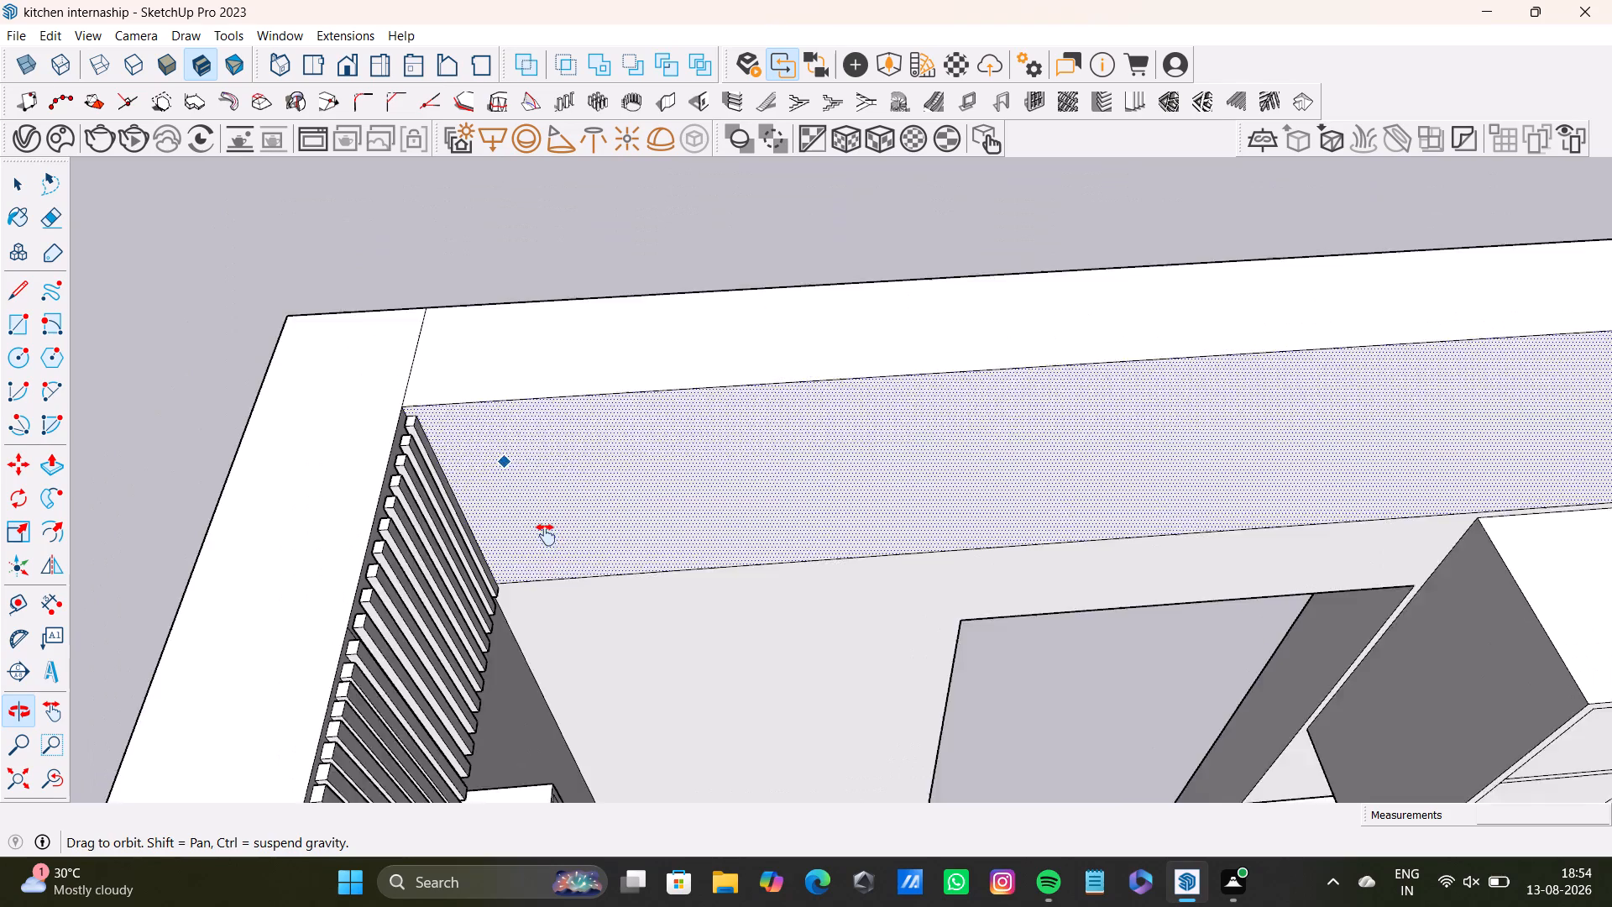
pyautogui.moveTo(546, 535); pyautogui.dragTo(568, 598, button='middle')
pyautogui.moveTo(618, 259); pyautogui.dragTo(624, 243, button='middle')
pyautogui.moveTo(581, 556); pyautogui.dragTo(568, 488, button='middle')
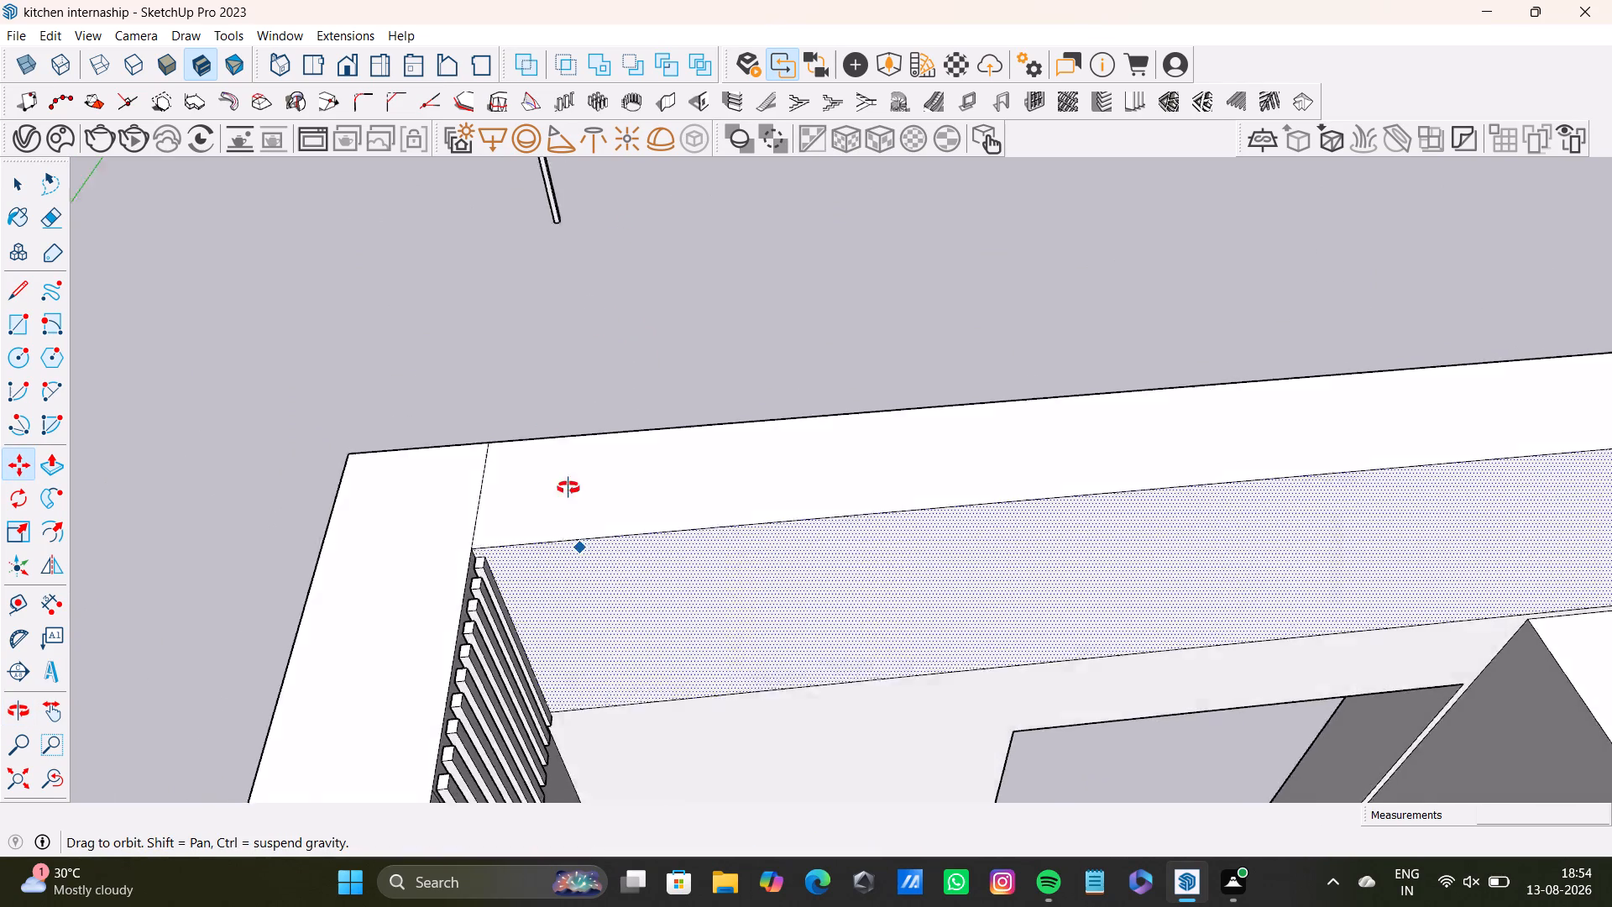
pyautogui.moveTo(568, 488); pyautogui.dragTo(413, 373, button='middle')
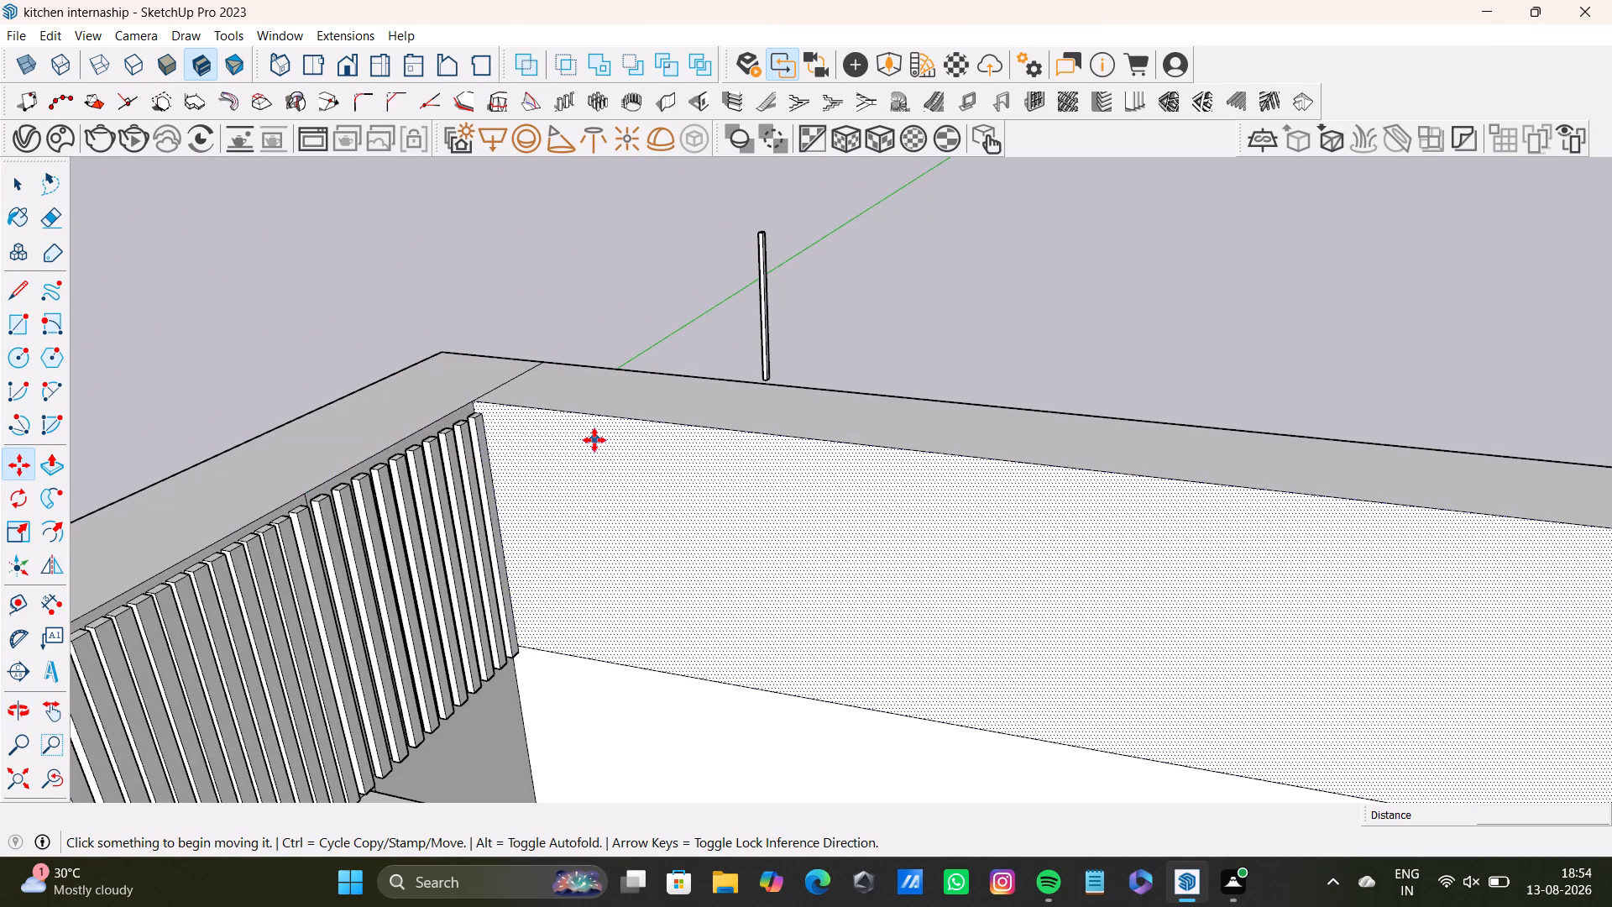
pyautogui.press('space')
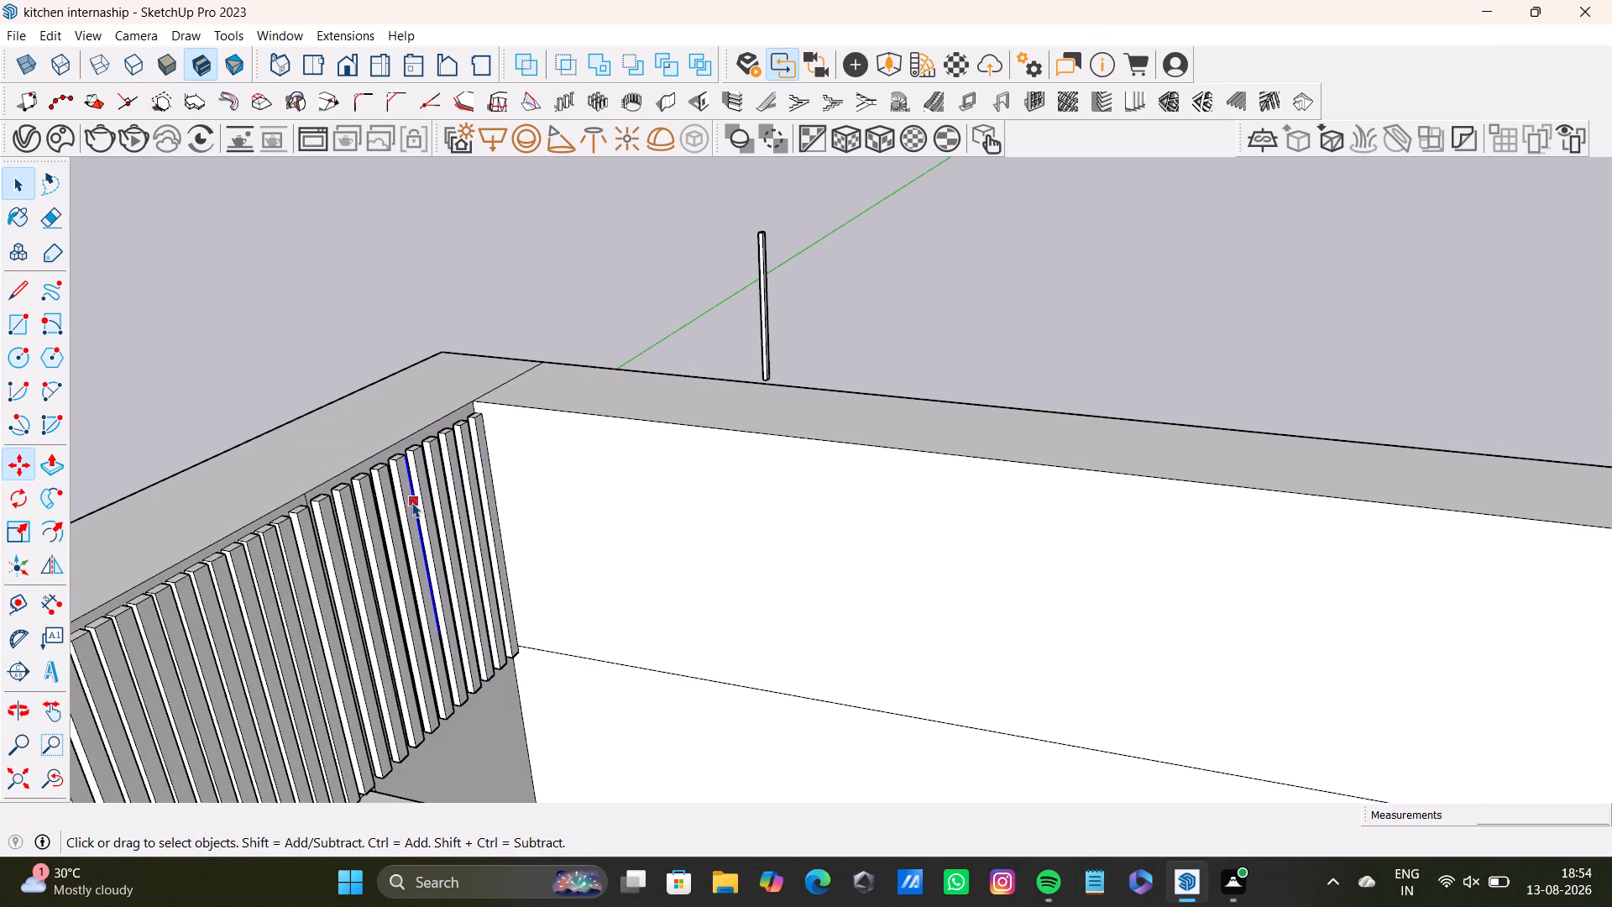
pyautogui.moveTo(526, 536); pyautogui.dragTo(306, 543, button='middle')
pyautogui.moveTo(495, 492); pyautogui.dragTo(395, 572, button='middle')
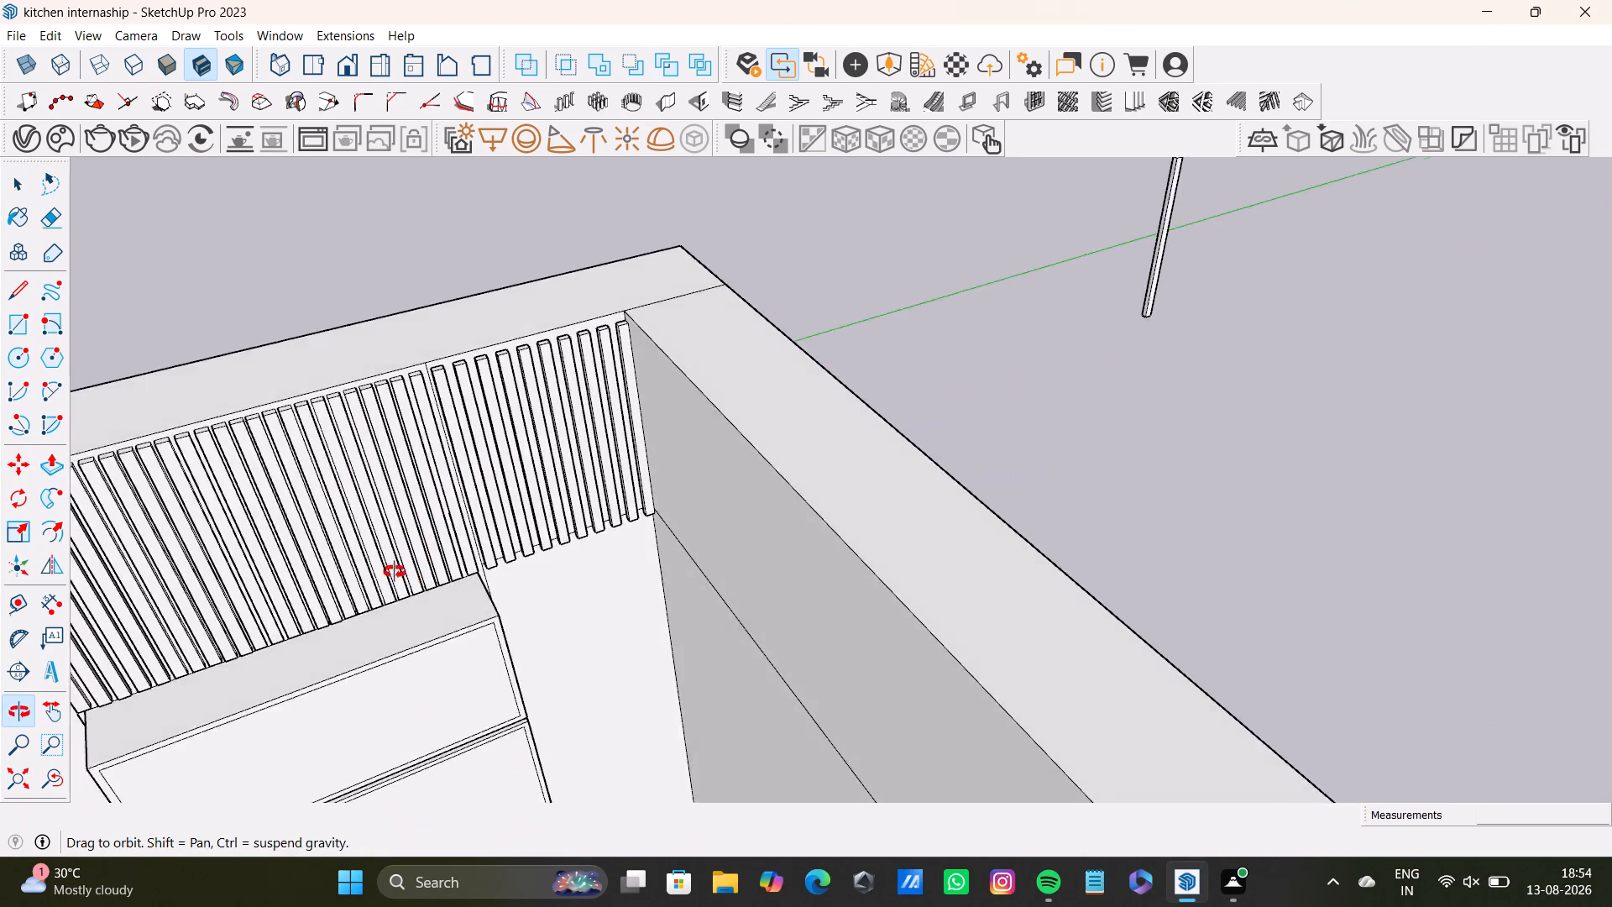
pyautogui.moveTo(395, 572); pyautogui.dragTo(353, 545, button='middle')
pyautogui.moveTo(457, 337); pyautogui.dragTo(479, 356)
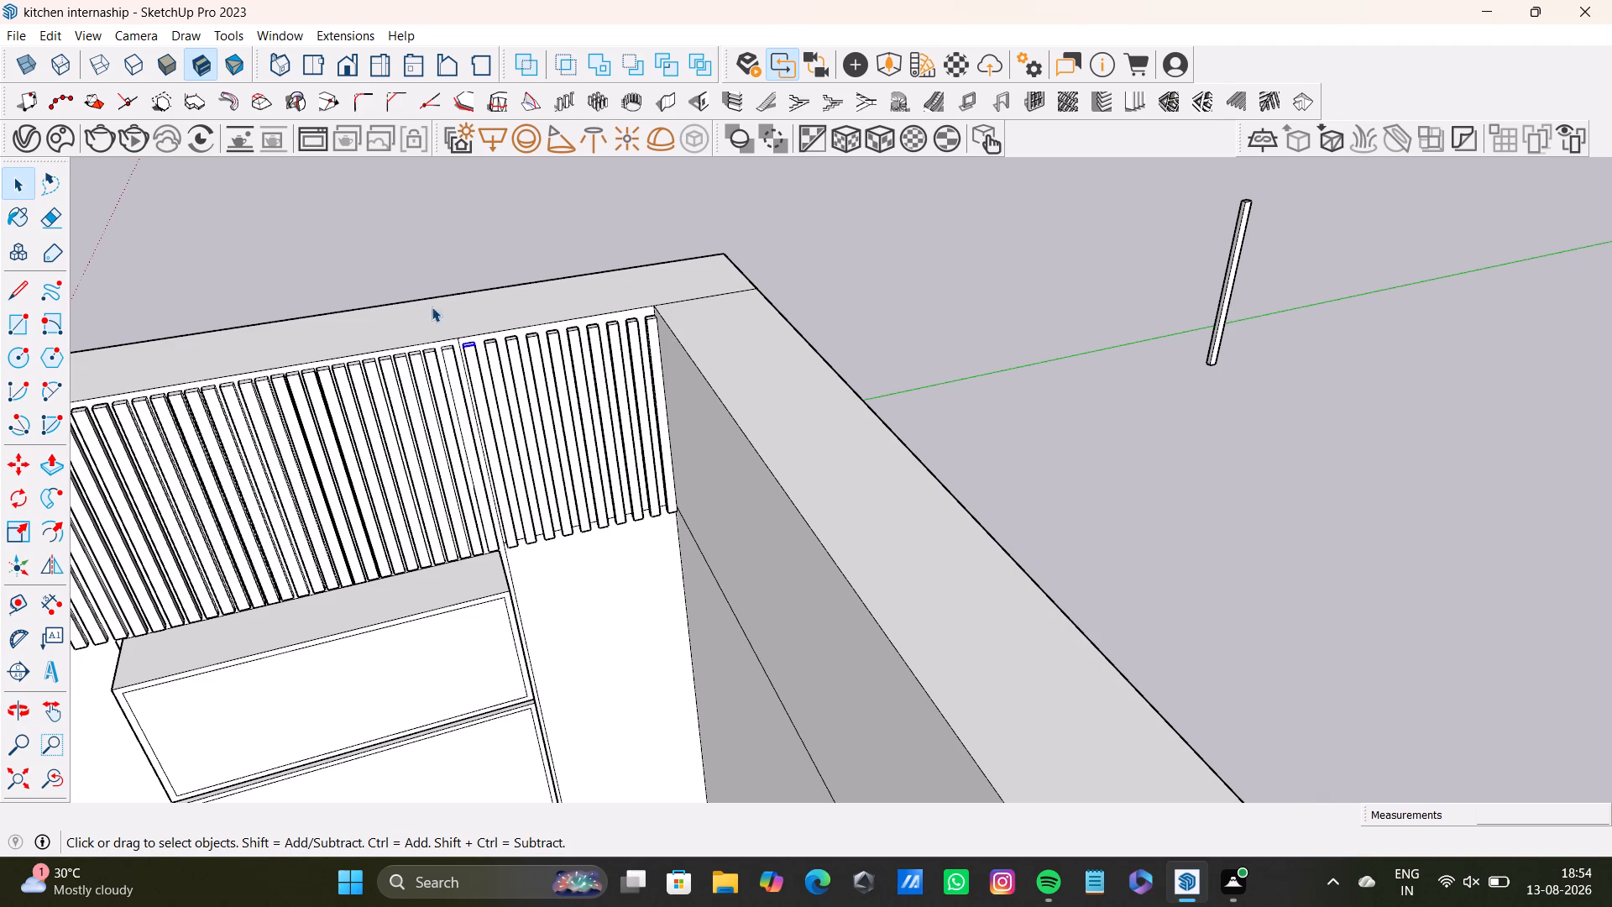
pyautogui.moveTo(449, 322); pyautogui.dragTo(462, 337)
pyautogui.moveTo(427, 311); pyautogui.dragTo(714, 571)
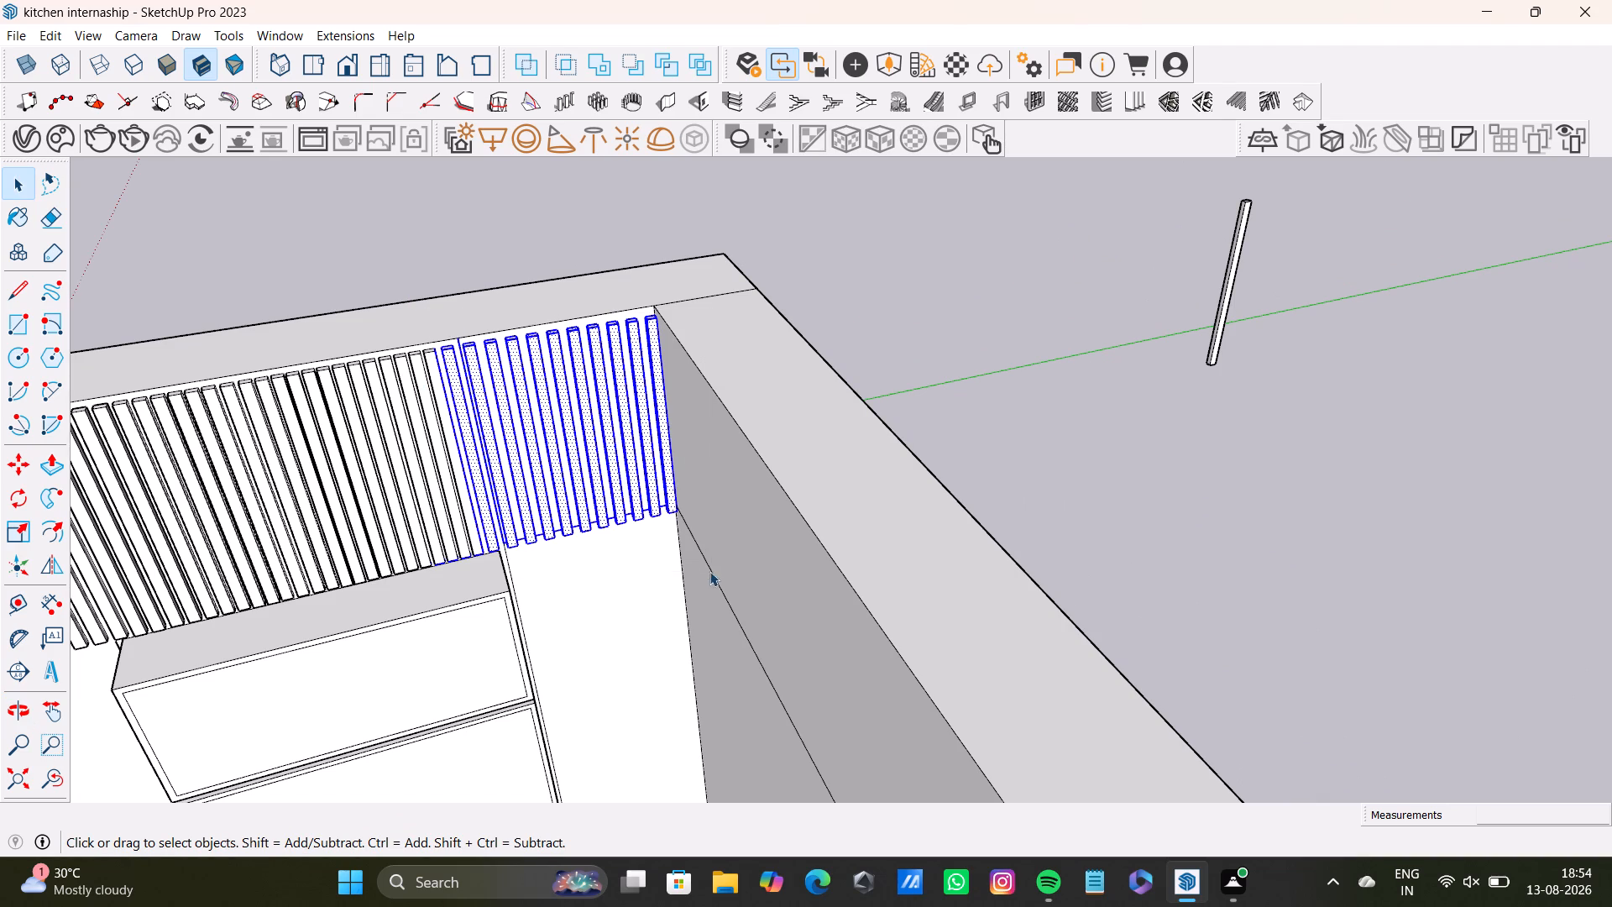
pyautogui.moveTo(657, 522); pyautogui.dragTo(668, 491, button='middle')
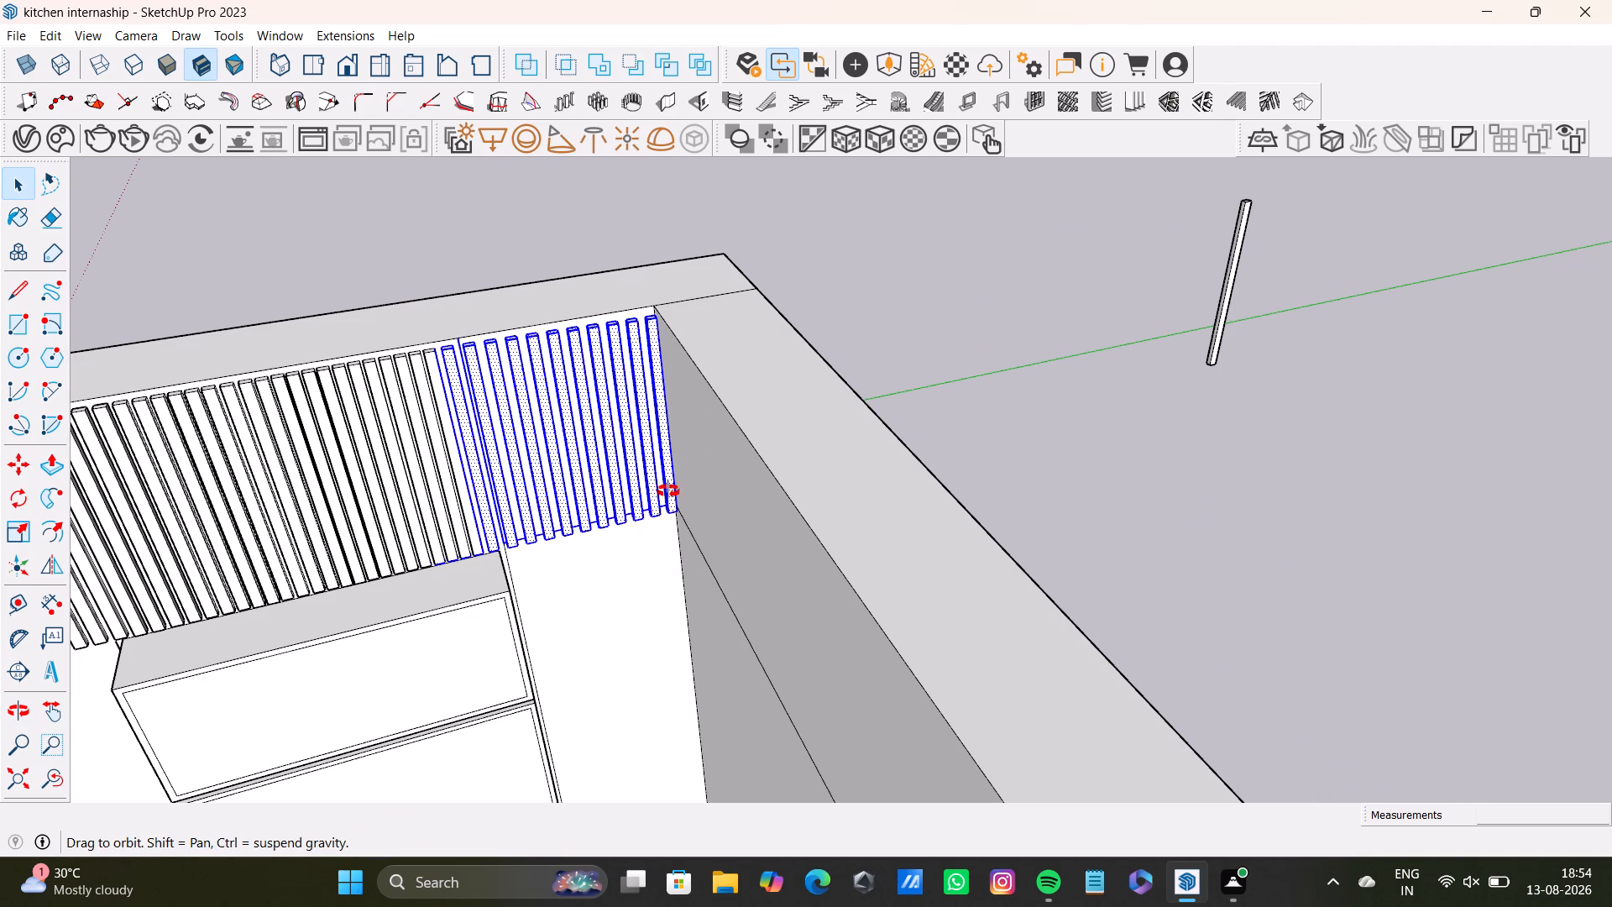
pyautogui.moveTo(668, 491); pyautogui.dragTo(626, 421, button='middle')
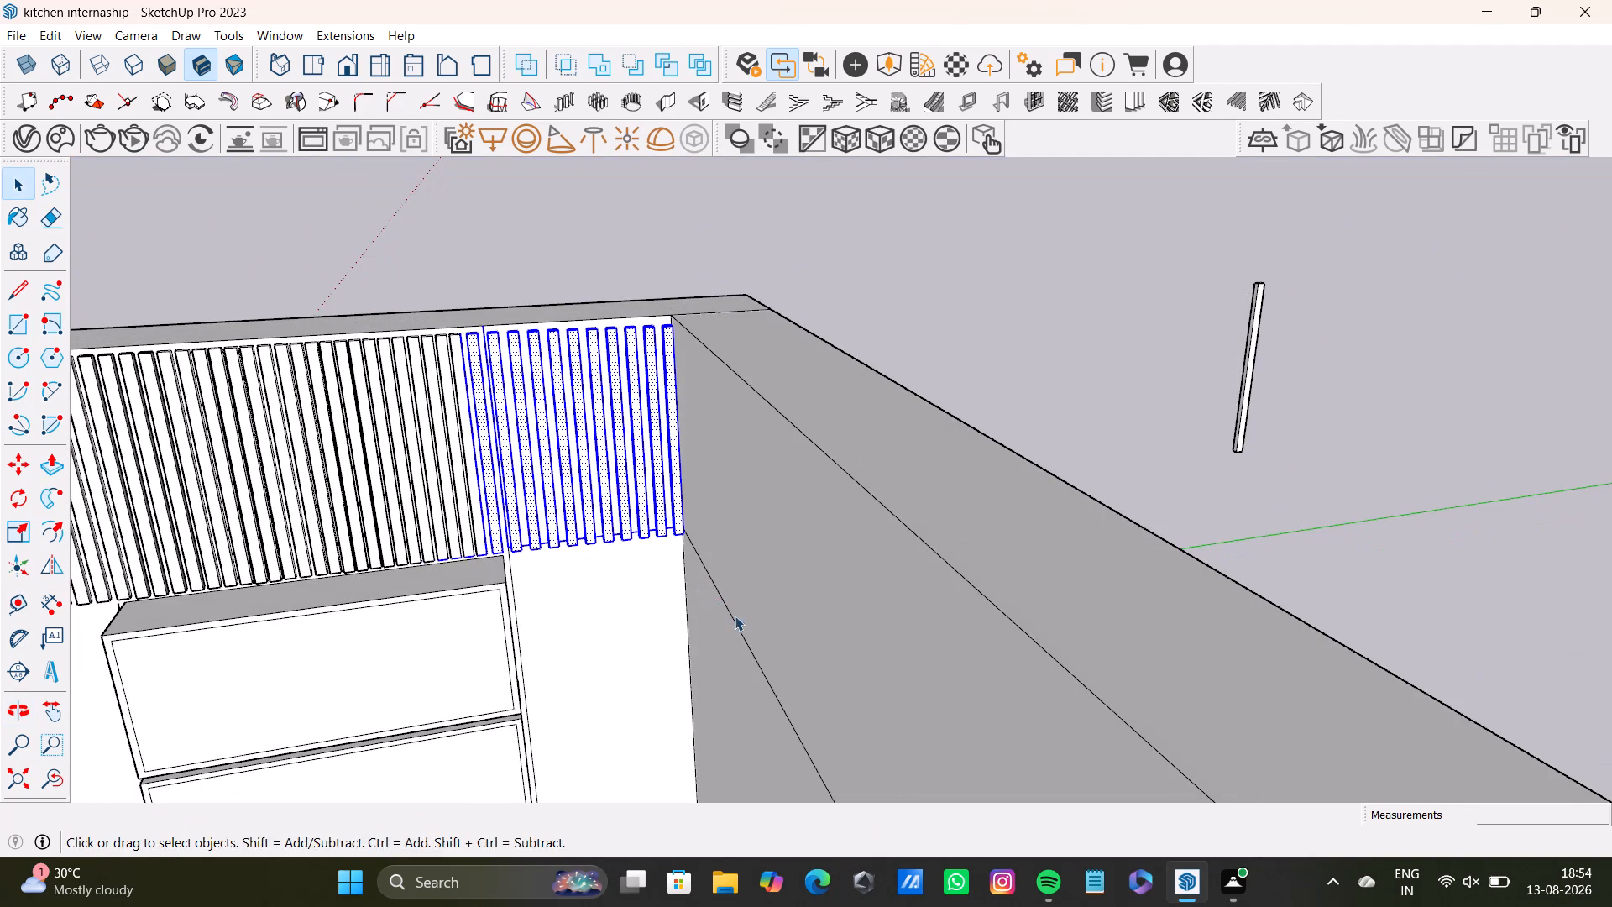
pyautogui.press('m')
pyautogui.keyDown('ctrl'); pyautogui.click(693, 535); pyautogui.keyUp('ctrl')
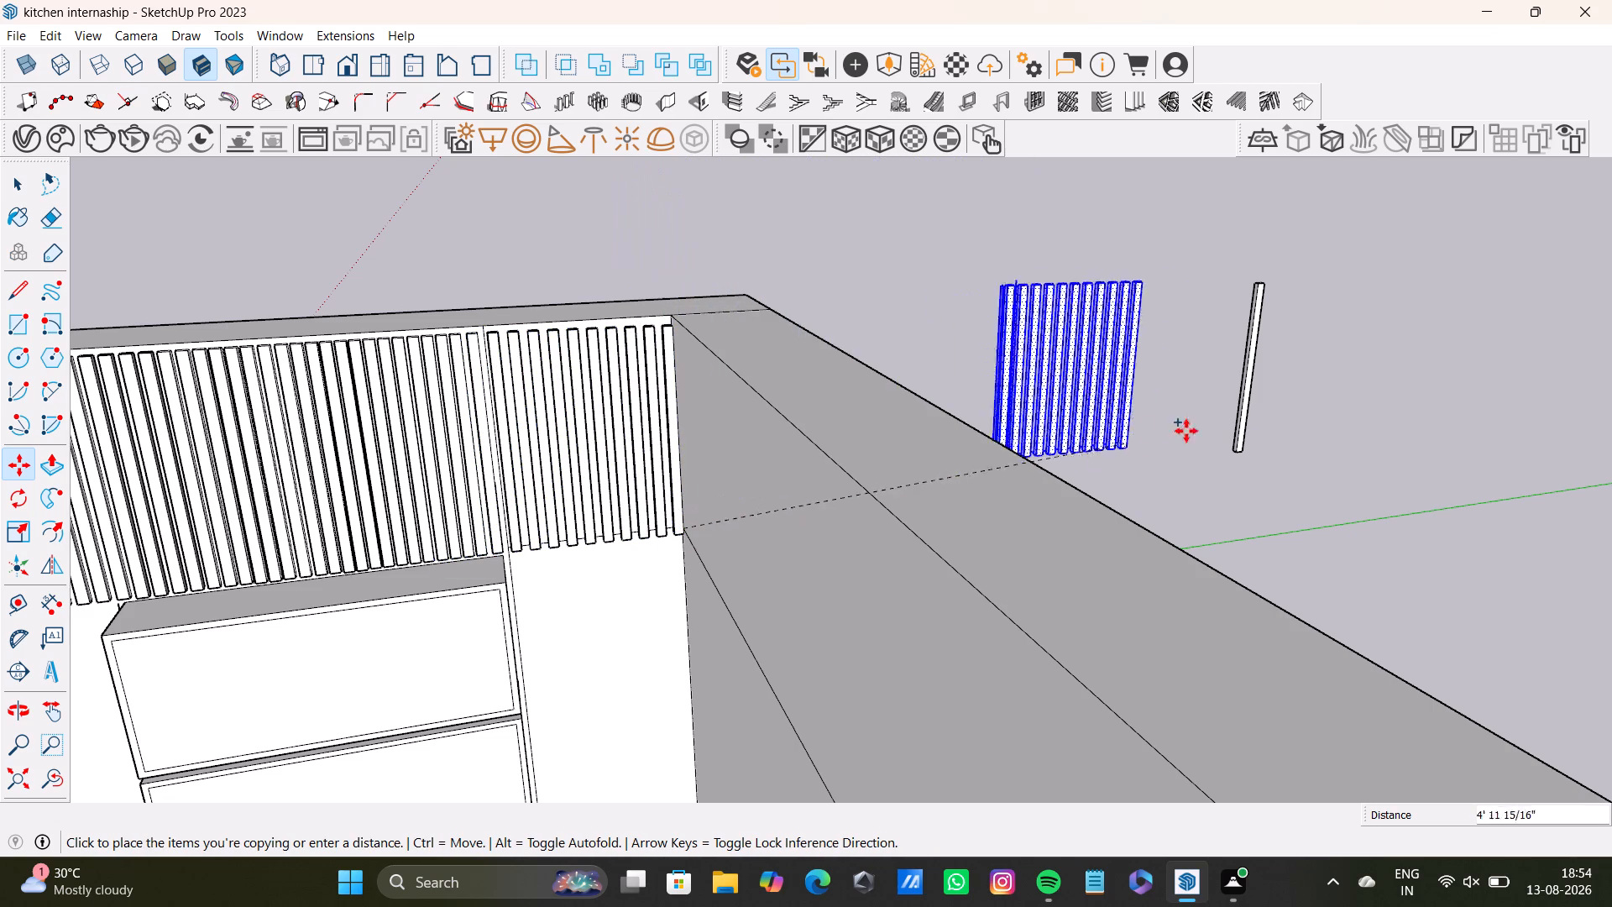
pyautogui.click(1426, 456)
# Delete the stray small square bottom faces trailing from the copied slats outside the room.
pyautogui.moveTo(1265, 552); pyautogui.dragTo(1384, 792, button='middle')
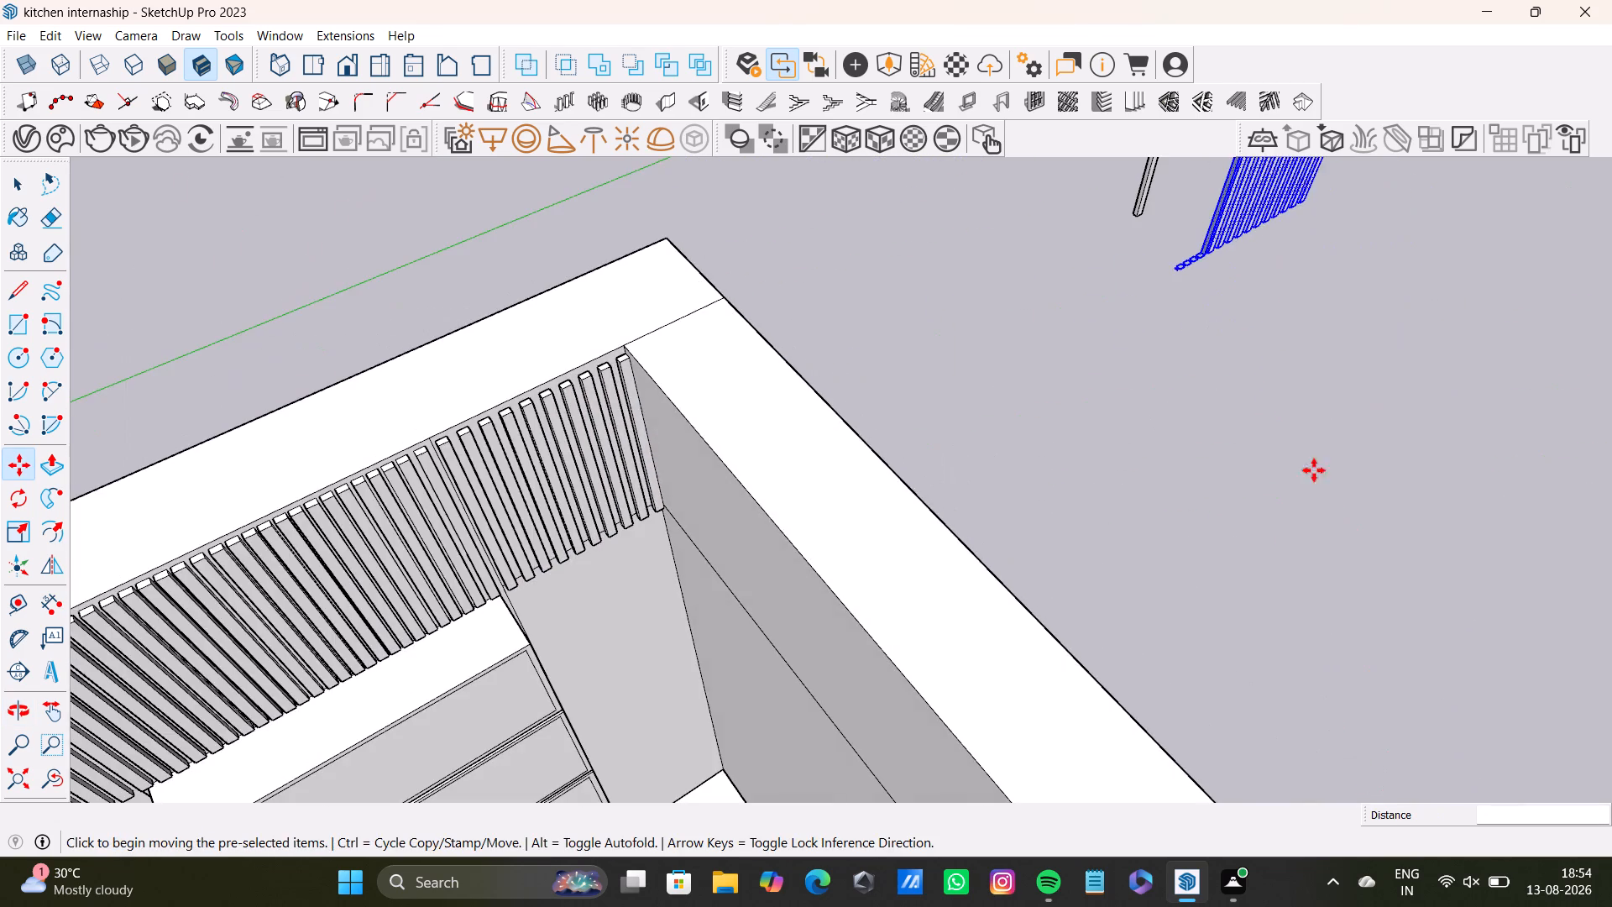
pyautogui.scroll(3, 1270, 380)
pyautogui.keyDown('shift'); pyautogui.moveTo(1185, 245); pyautogui.dragTo(1086, 624, button='middle'); pyautogui.keyUp('shift')
pyautogui.scroll(5, 1121, 398)
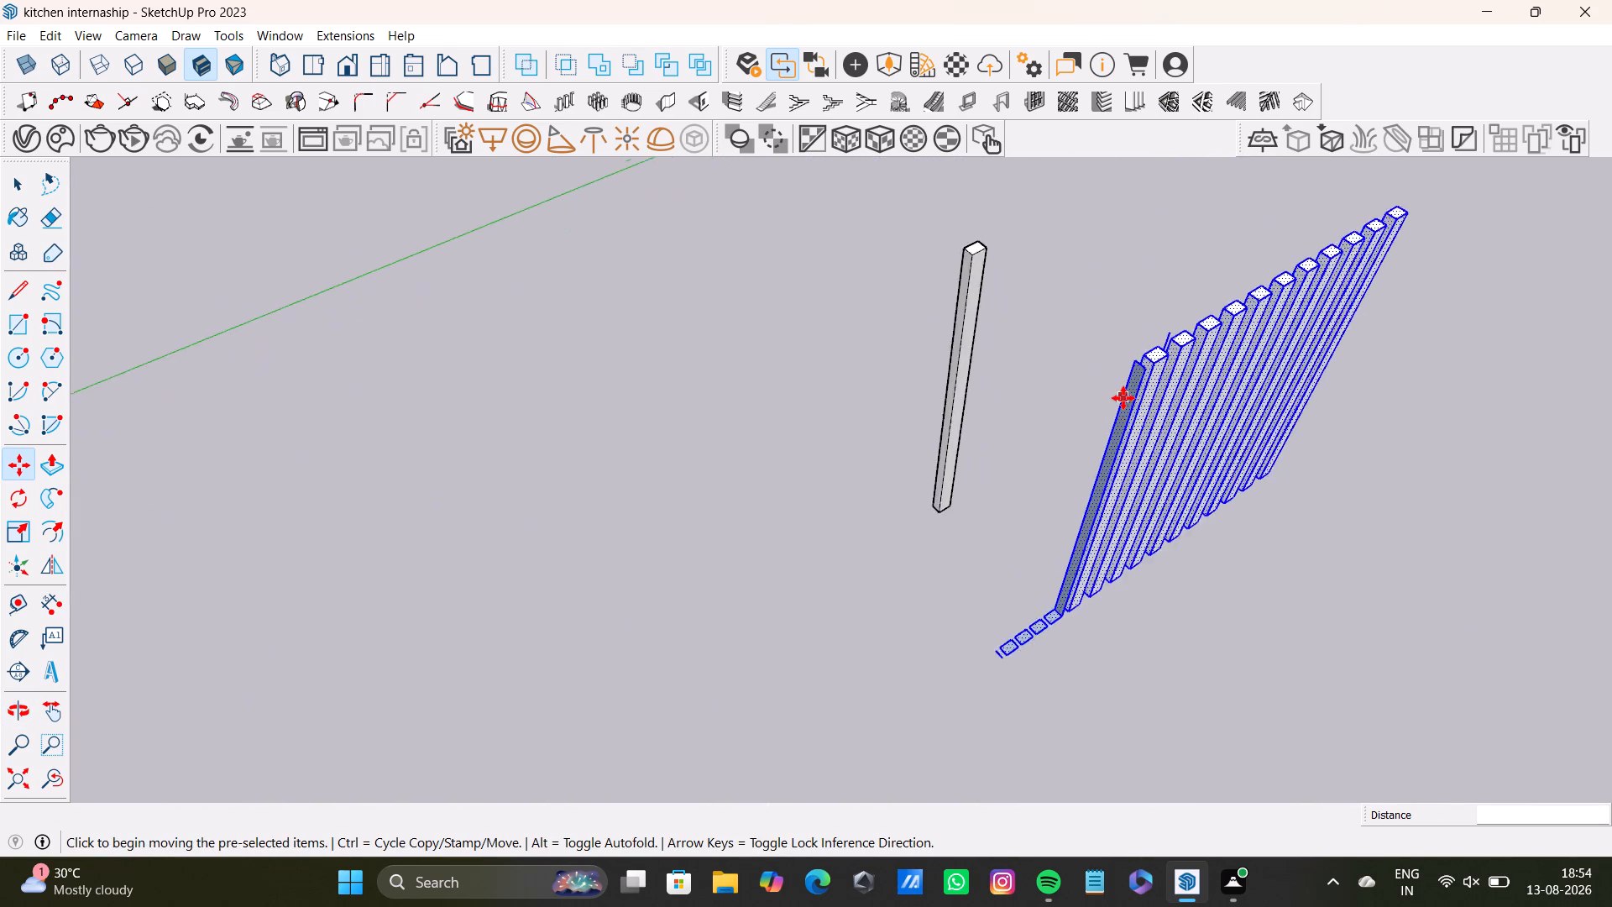
pyautogui.scroll(1, 1123, 398)
pyautogui.press('space')
pyautogui.click(1092, 349)
pyautogui.moveTo(1173, 443); pyautogui.dragTo(1201, 493, button='middle')
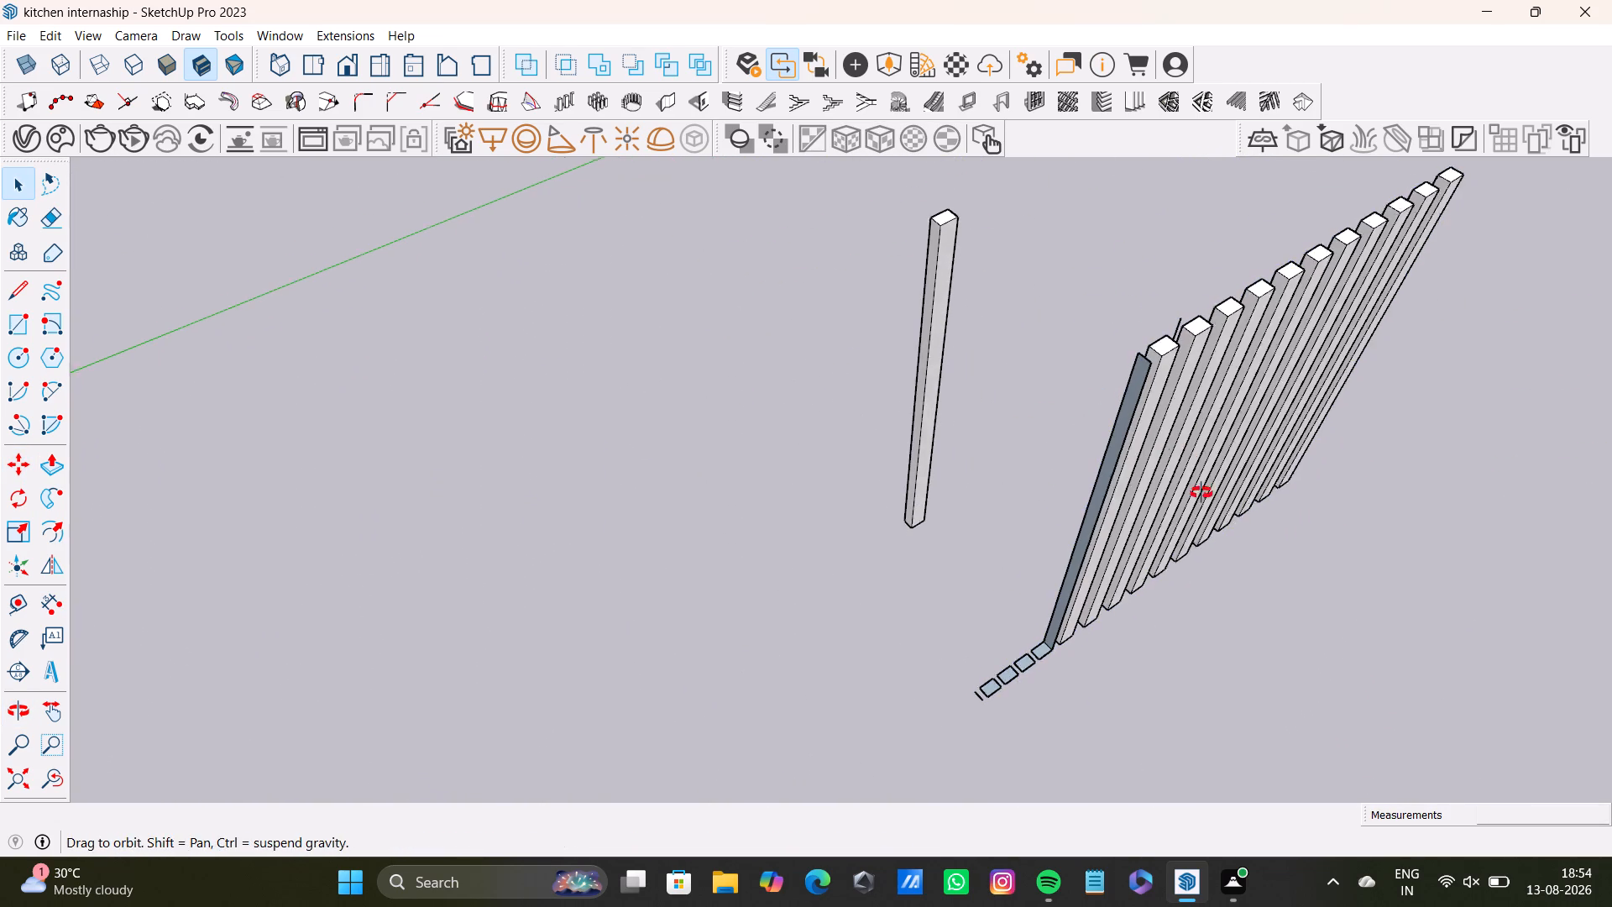
pyautogui.moveTo(1201, 493); pyautogui.dragTo(1438, 566, button='middle')
pyautogui.moveTo(1184, 480); pyautogui.dragTo(995, 300, button='middle')
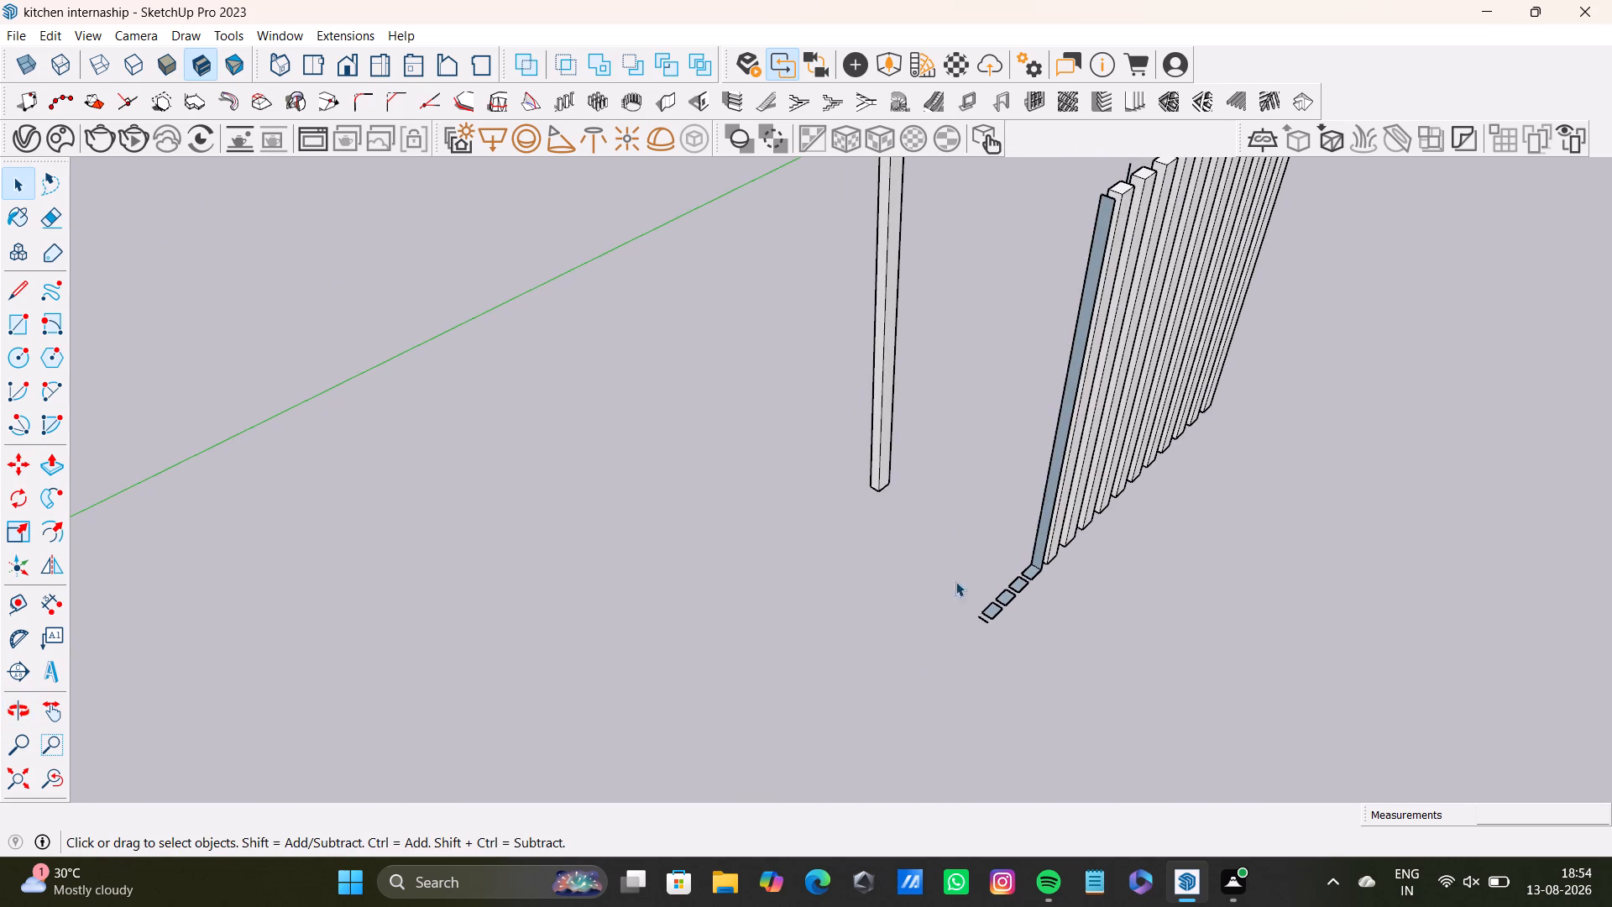
pyautogui.moveTo(963, 522); pyautogui.dragTo(1094, 654)
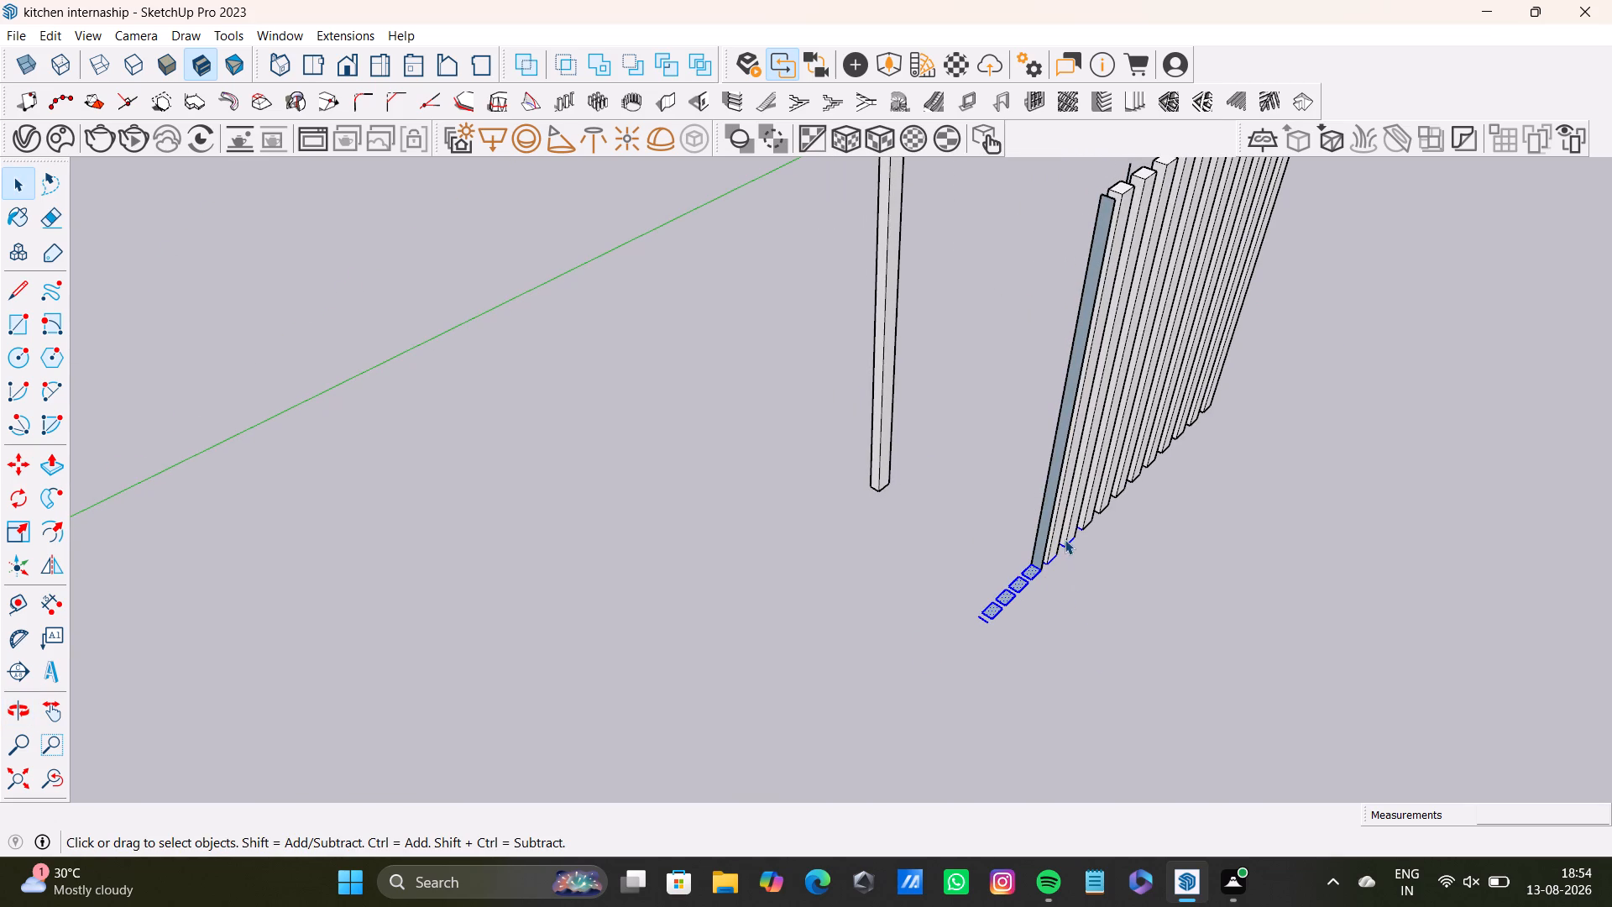
pyautogui.click(1068, 539)
pyautogui.click(1016, 591)
pyautogui.moveTo(954, 574); pyautogui.dragTo(1034, 668)
pyautogui.press('Delete')
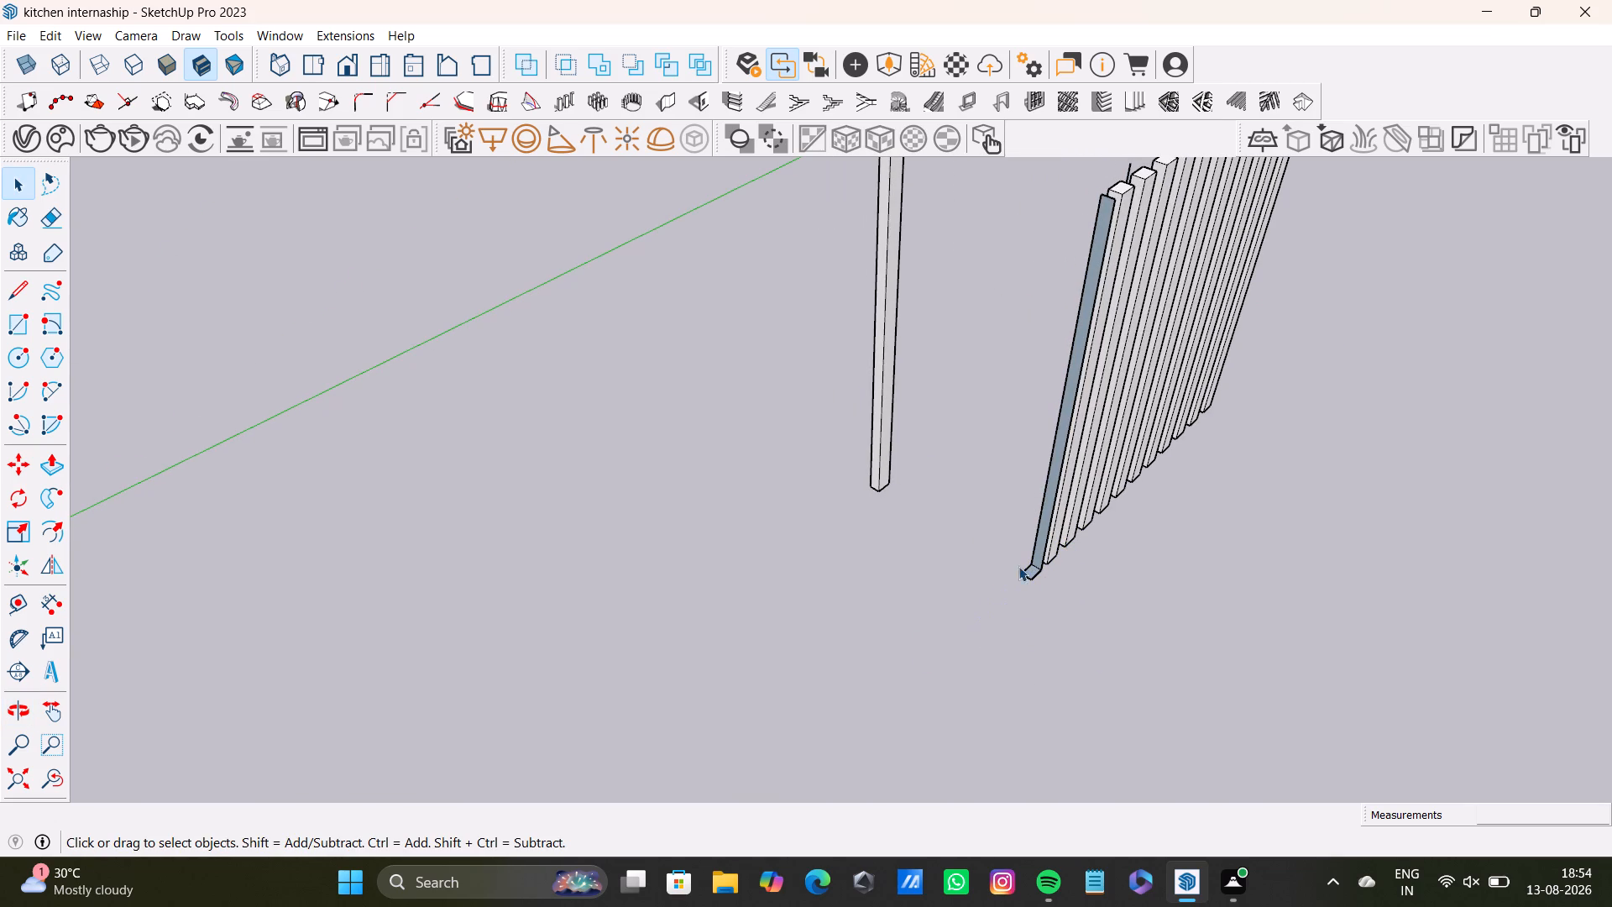
# Delete the side face, bottom face and loose bottom edges of the incomplete slat at the end of the copied set.
pyautogui.click(1034, 564)
pyautogui.click(1038, 564)
pyautogui.press('Delete')
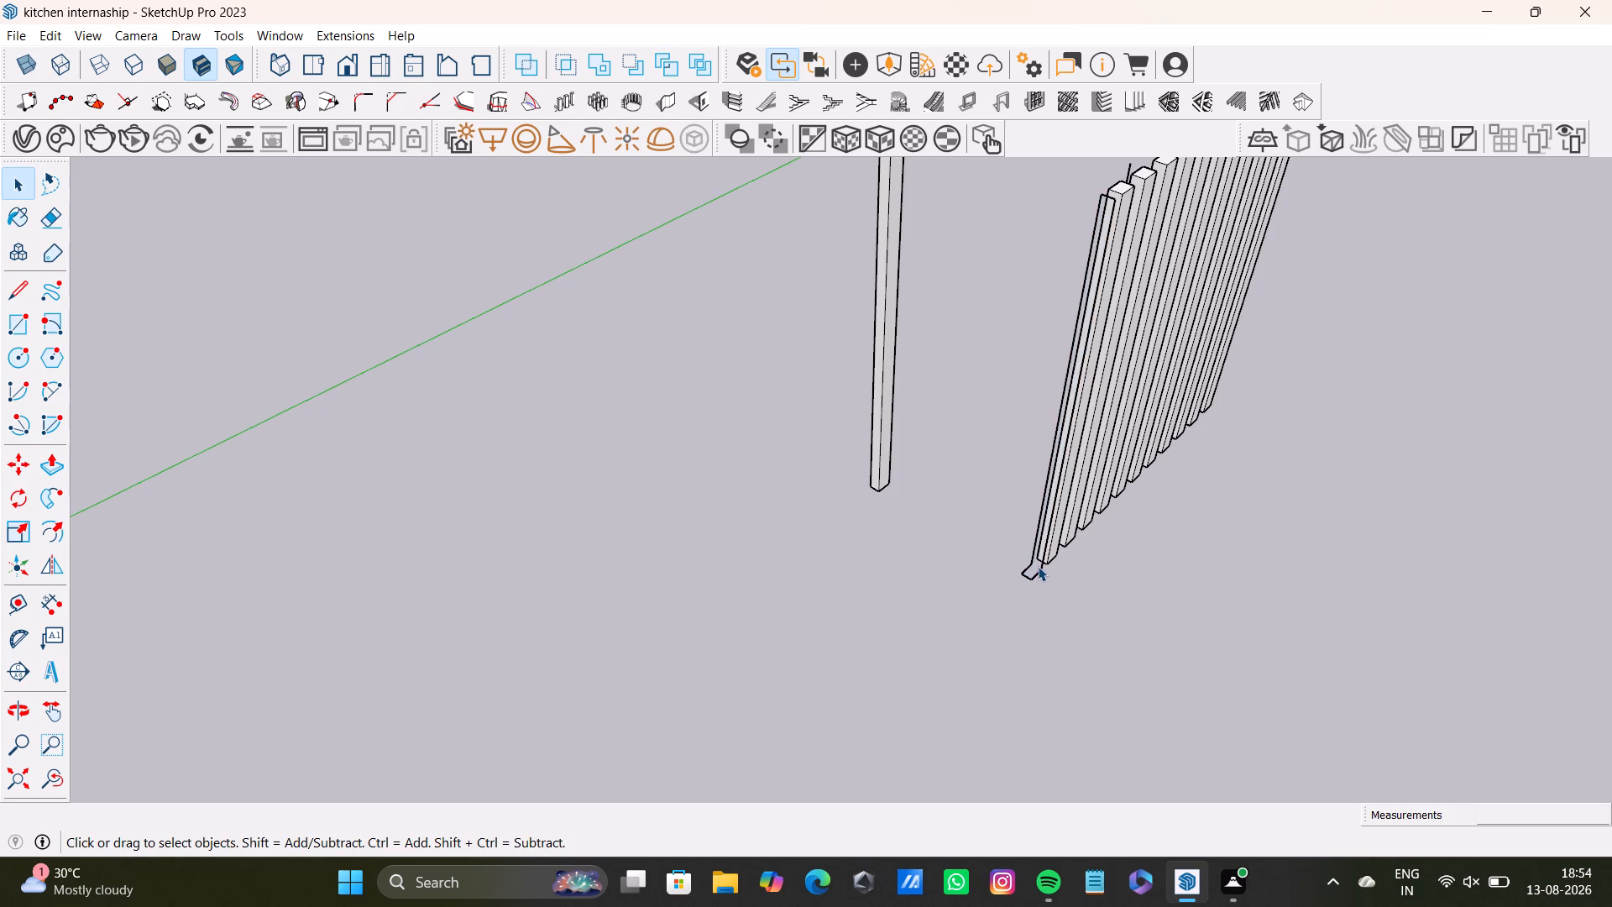
pyautogui.moveTo(1038, 563); pyautogui.dragTo(1039, 571)
pyautogui.click(1038, 575)
pyautogui.press('Delete')
pyautogui.click(1030, 572)
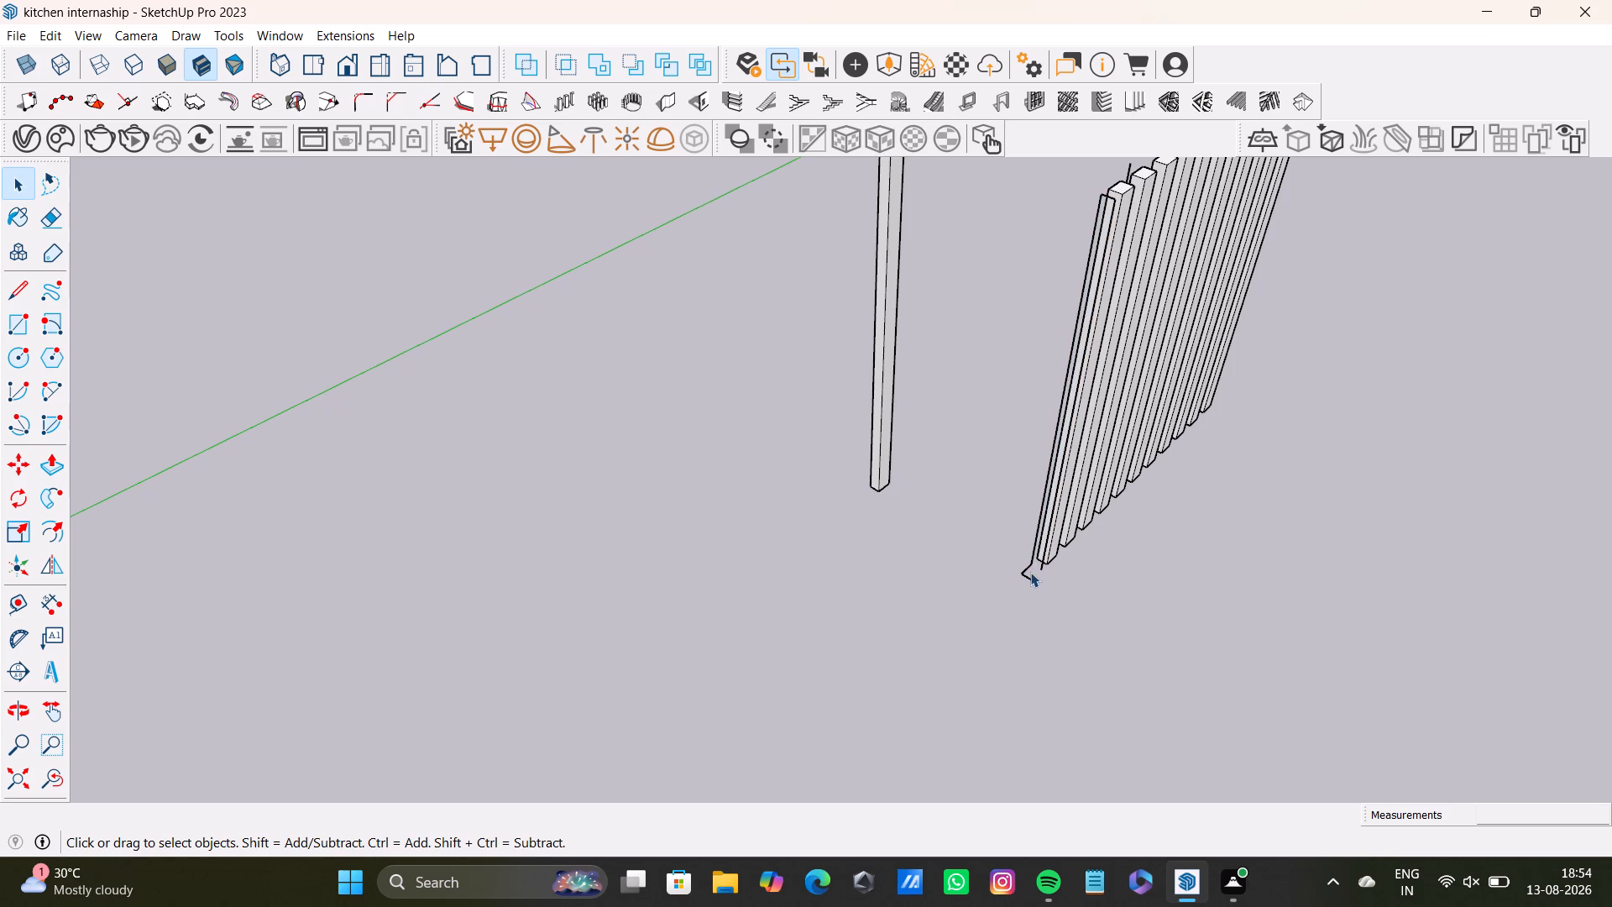
pyautogui.click(1025, 569)
pyautogui.press('Delete')
pyautogui.click(1025, 579)
pyautogui.moveTo(1016, 567); pyautogui.dragTo(1056, 609)
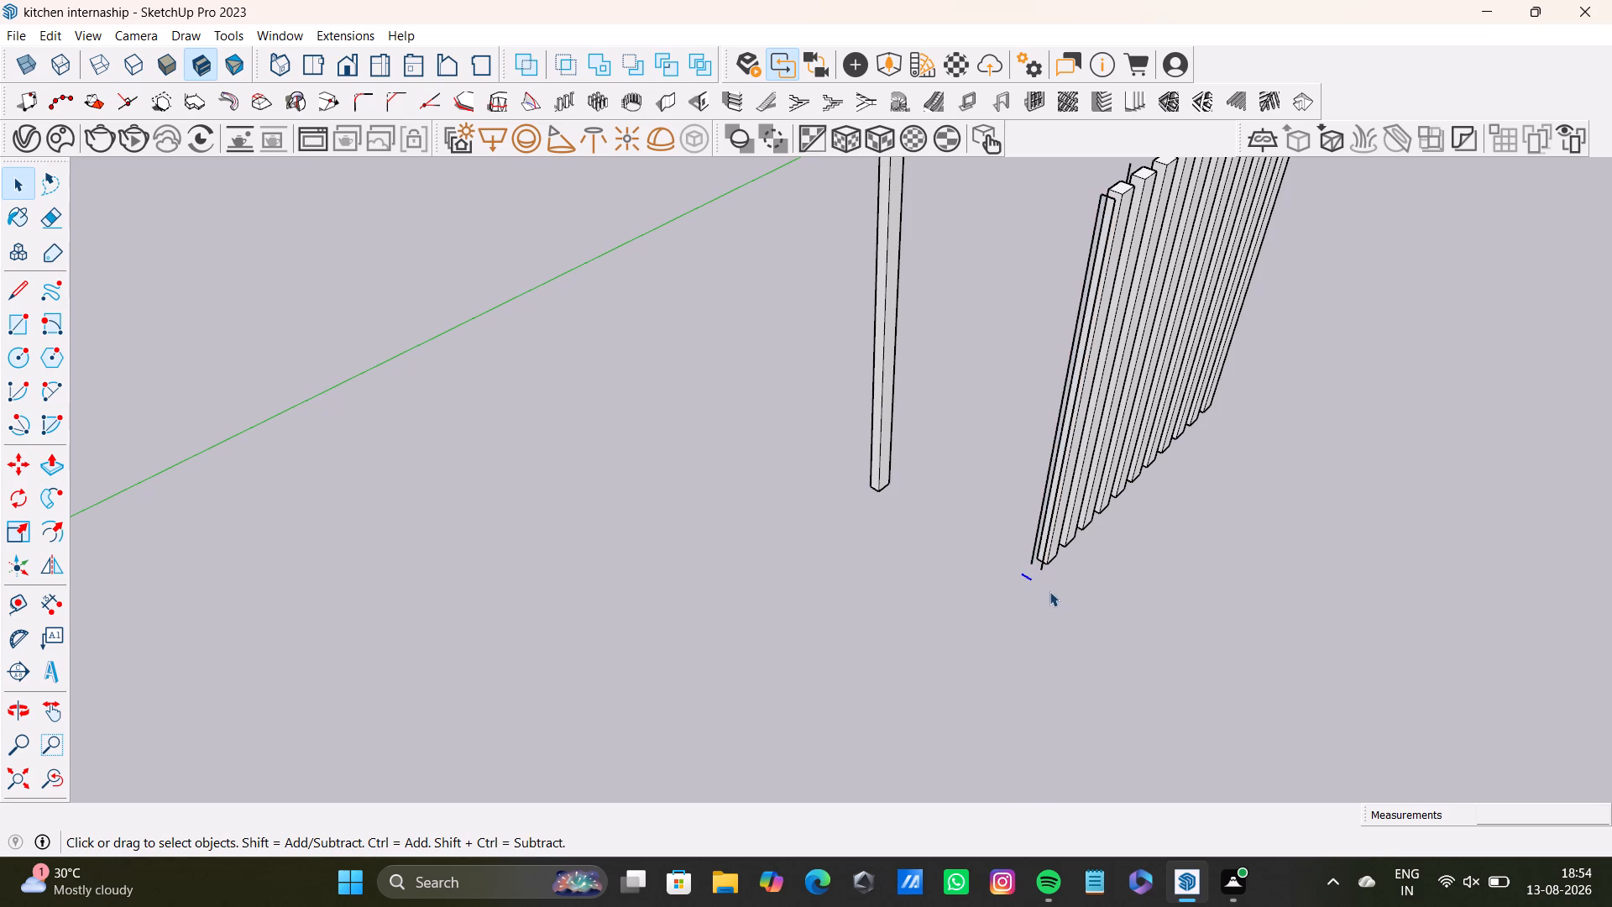
pyautogui.press('Delete')
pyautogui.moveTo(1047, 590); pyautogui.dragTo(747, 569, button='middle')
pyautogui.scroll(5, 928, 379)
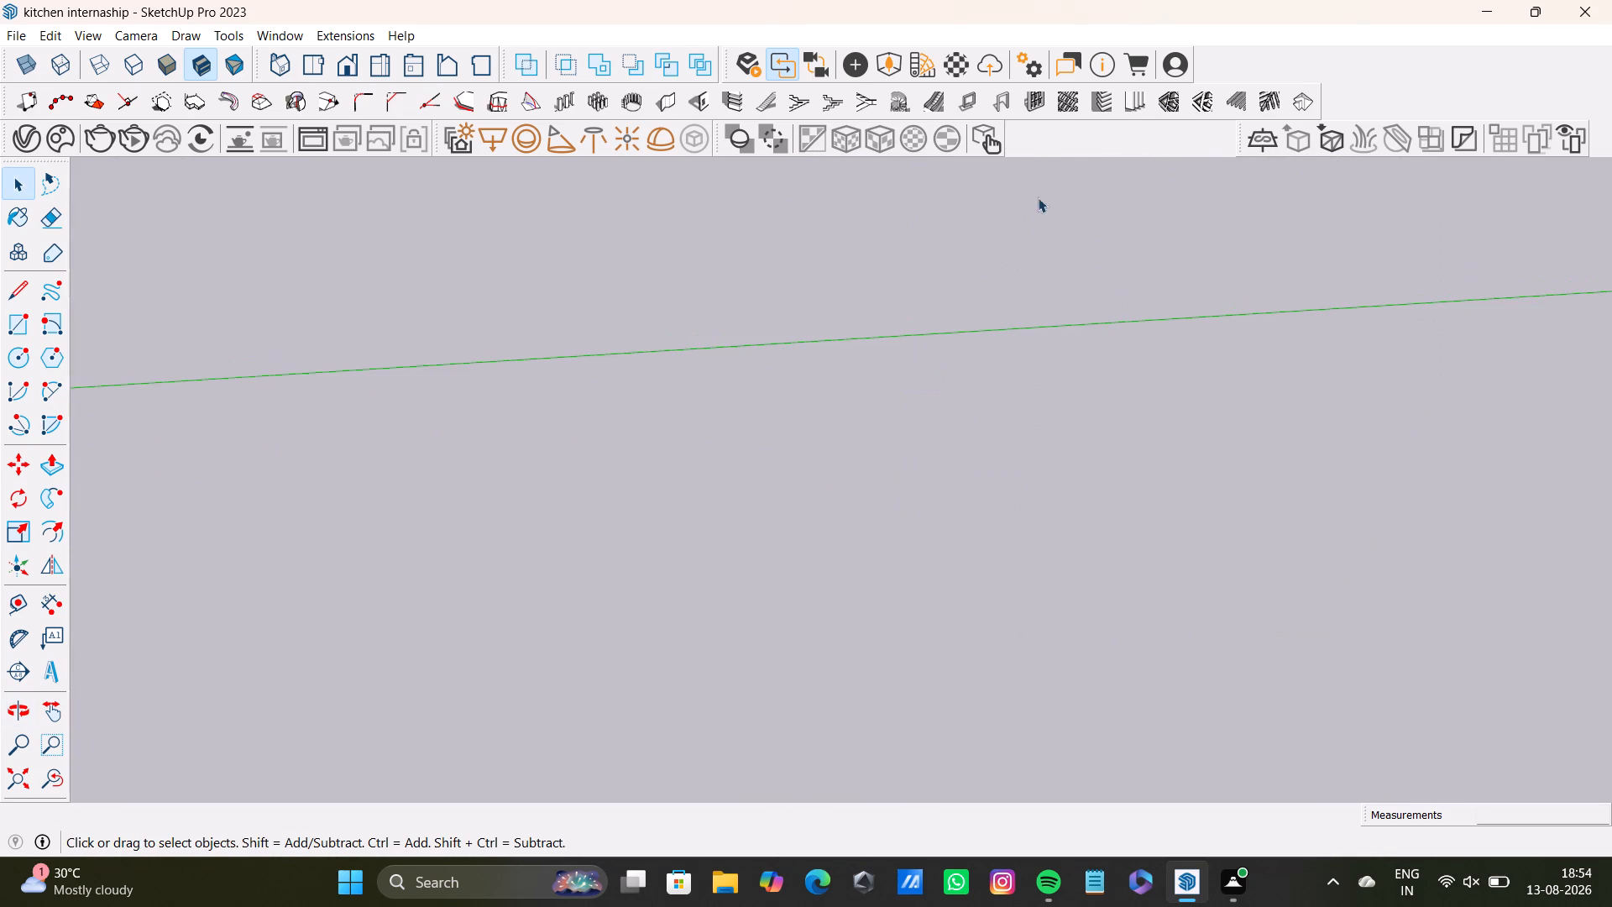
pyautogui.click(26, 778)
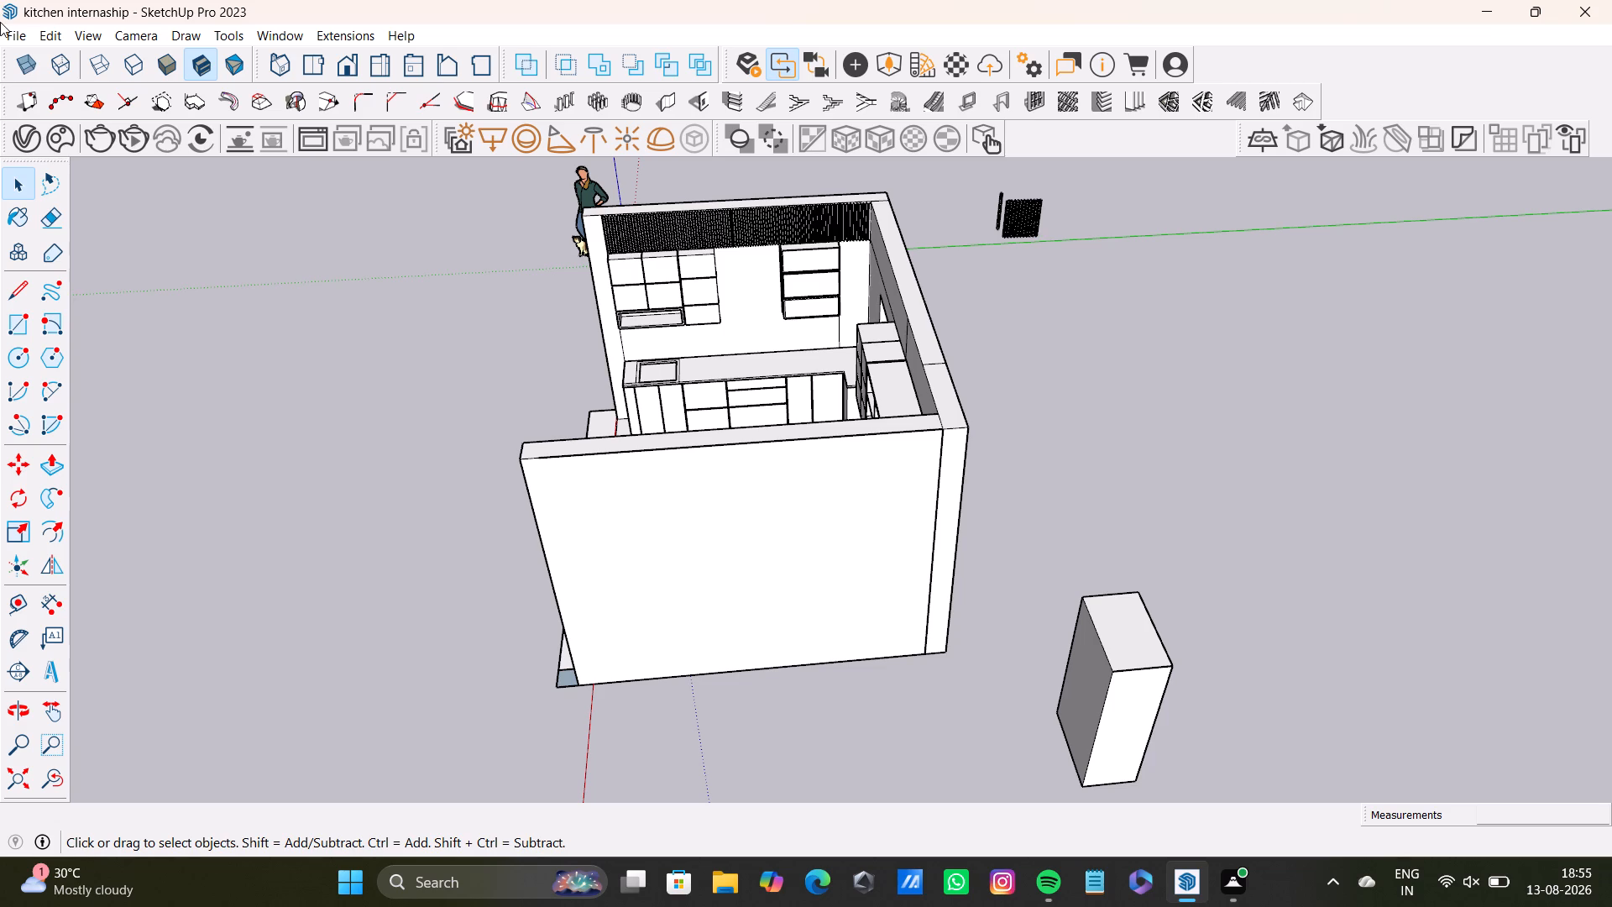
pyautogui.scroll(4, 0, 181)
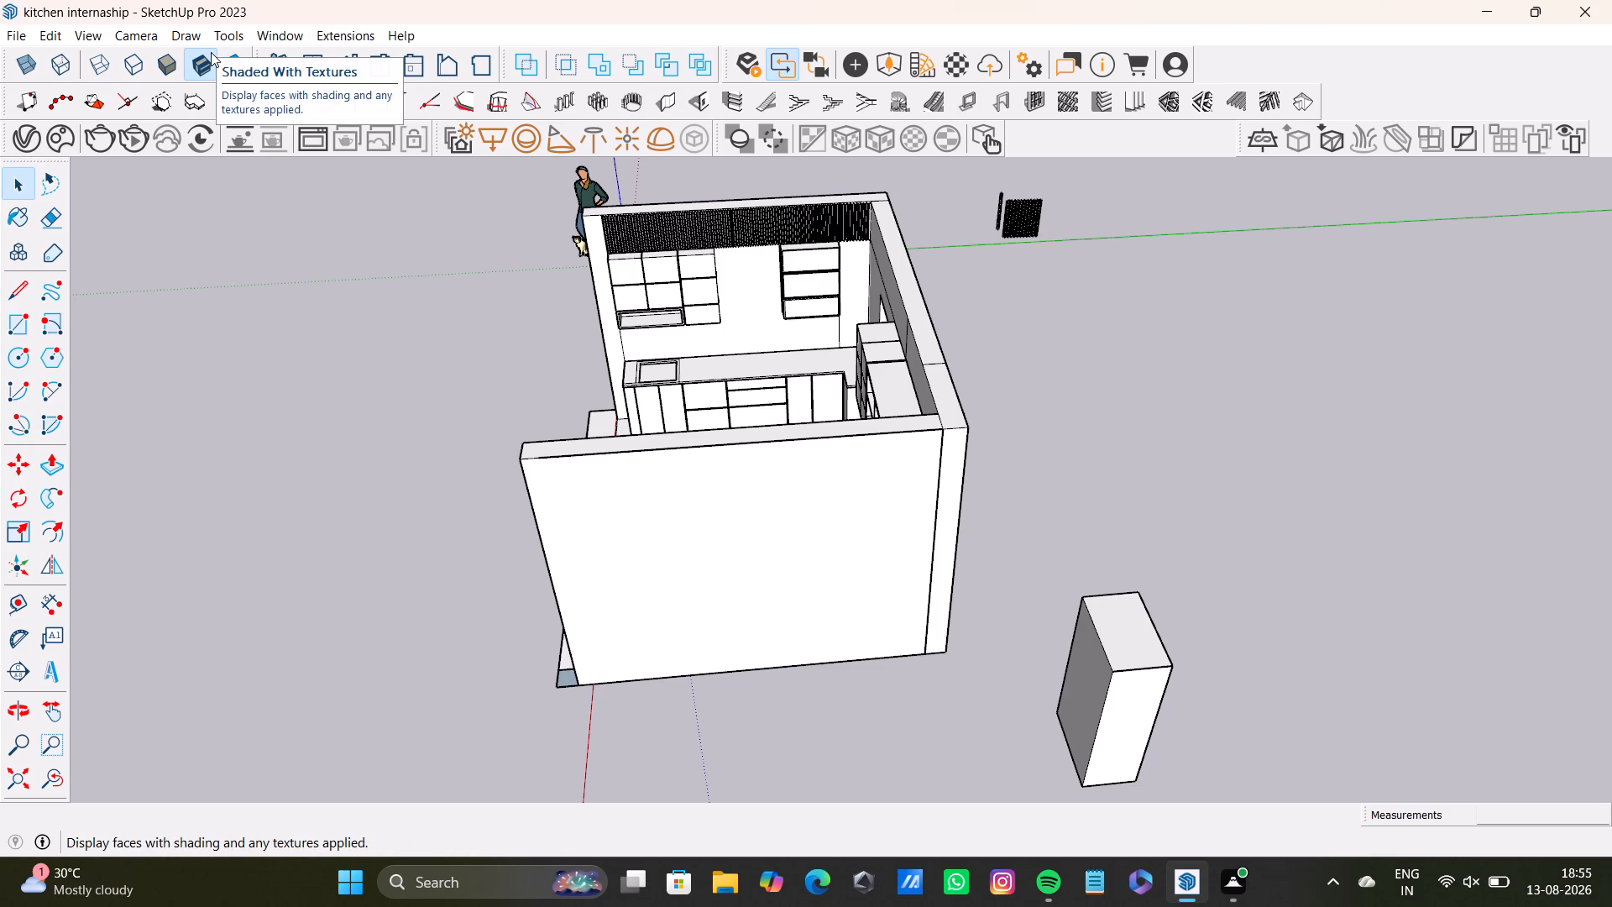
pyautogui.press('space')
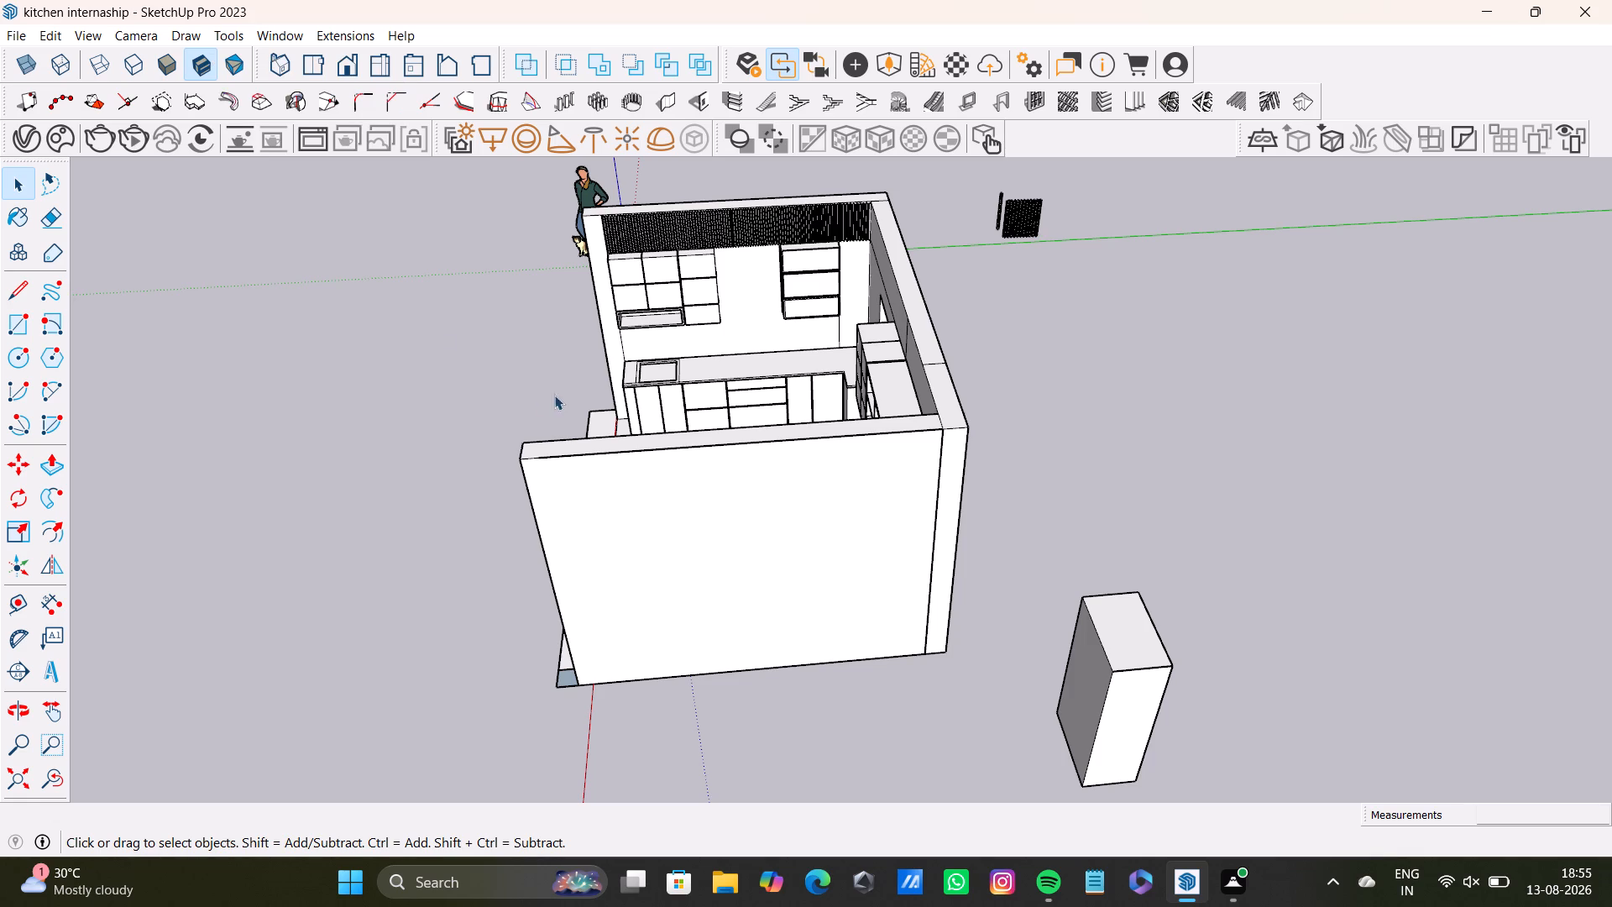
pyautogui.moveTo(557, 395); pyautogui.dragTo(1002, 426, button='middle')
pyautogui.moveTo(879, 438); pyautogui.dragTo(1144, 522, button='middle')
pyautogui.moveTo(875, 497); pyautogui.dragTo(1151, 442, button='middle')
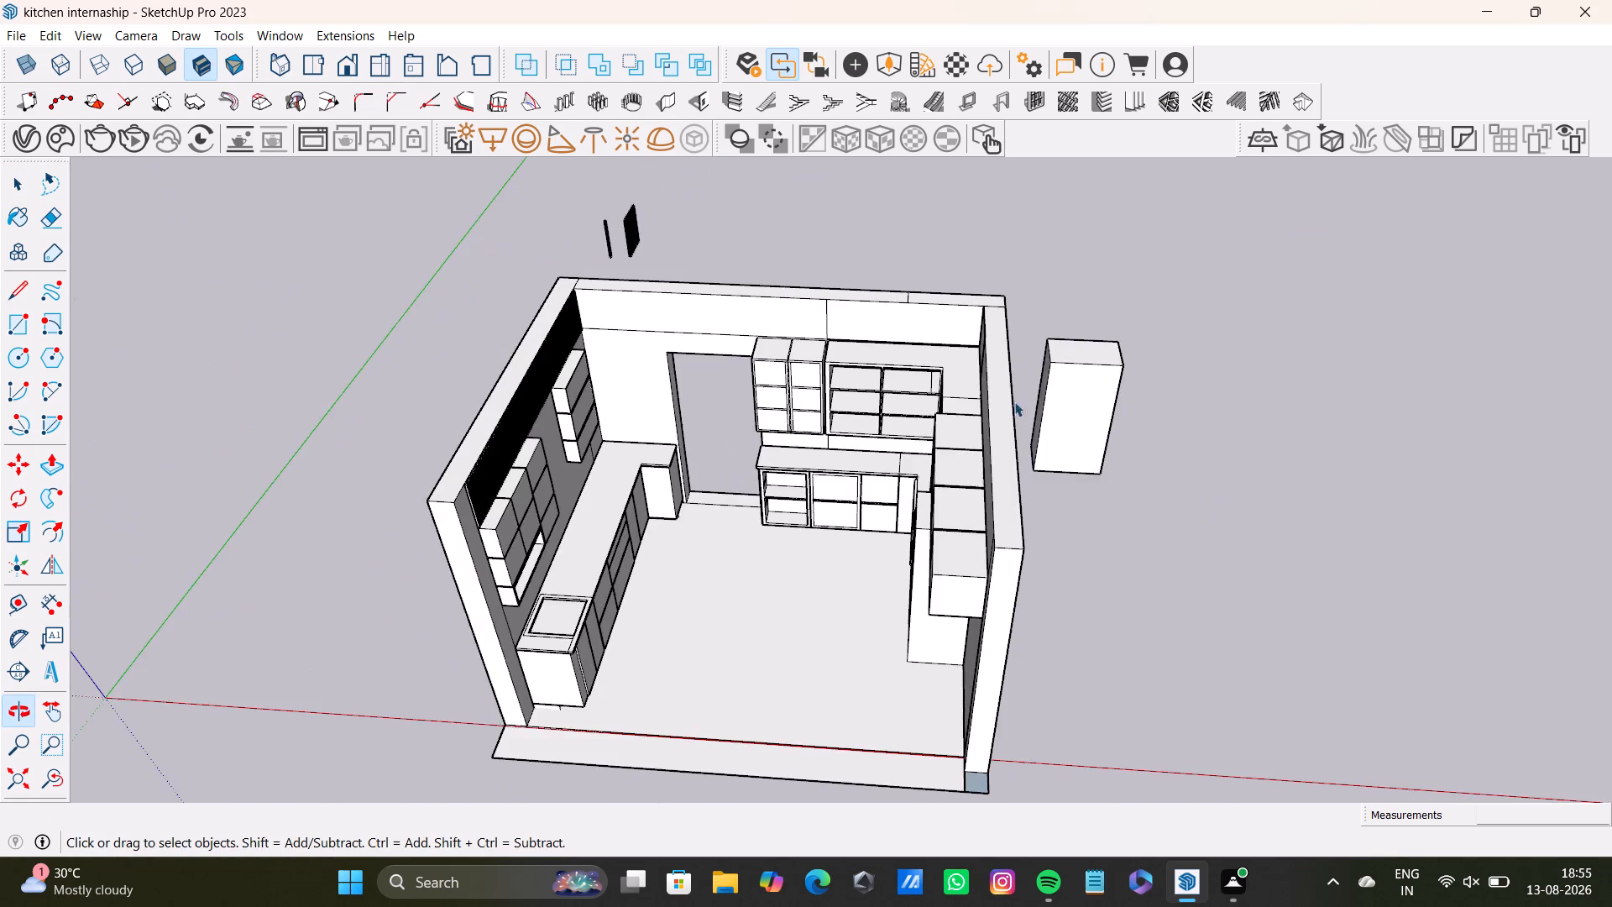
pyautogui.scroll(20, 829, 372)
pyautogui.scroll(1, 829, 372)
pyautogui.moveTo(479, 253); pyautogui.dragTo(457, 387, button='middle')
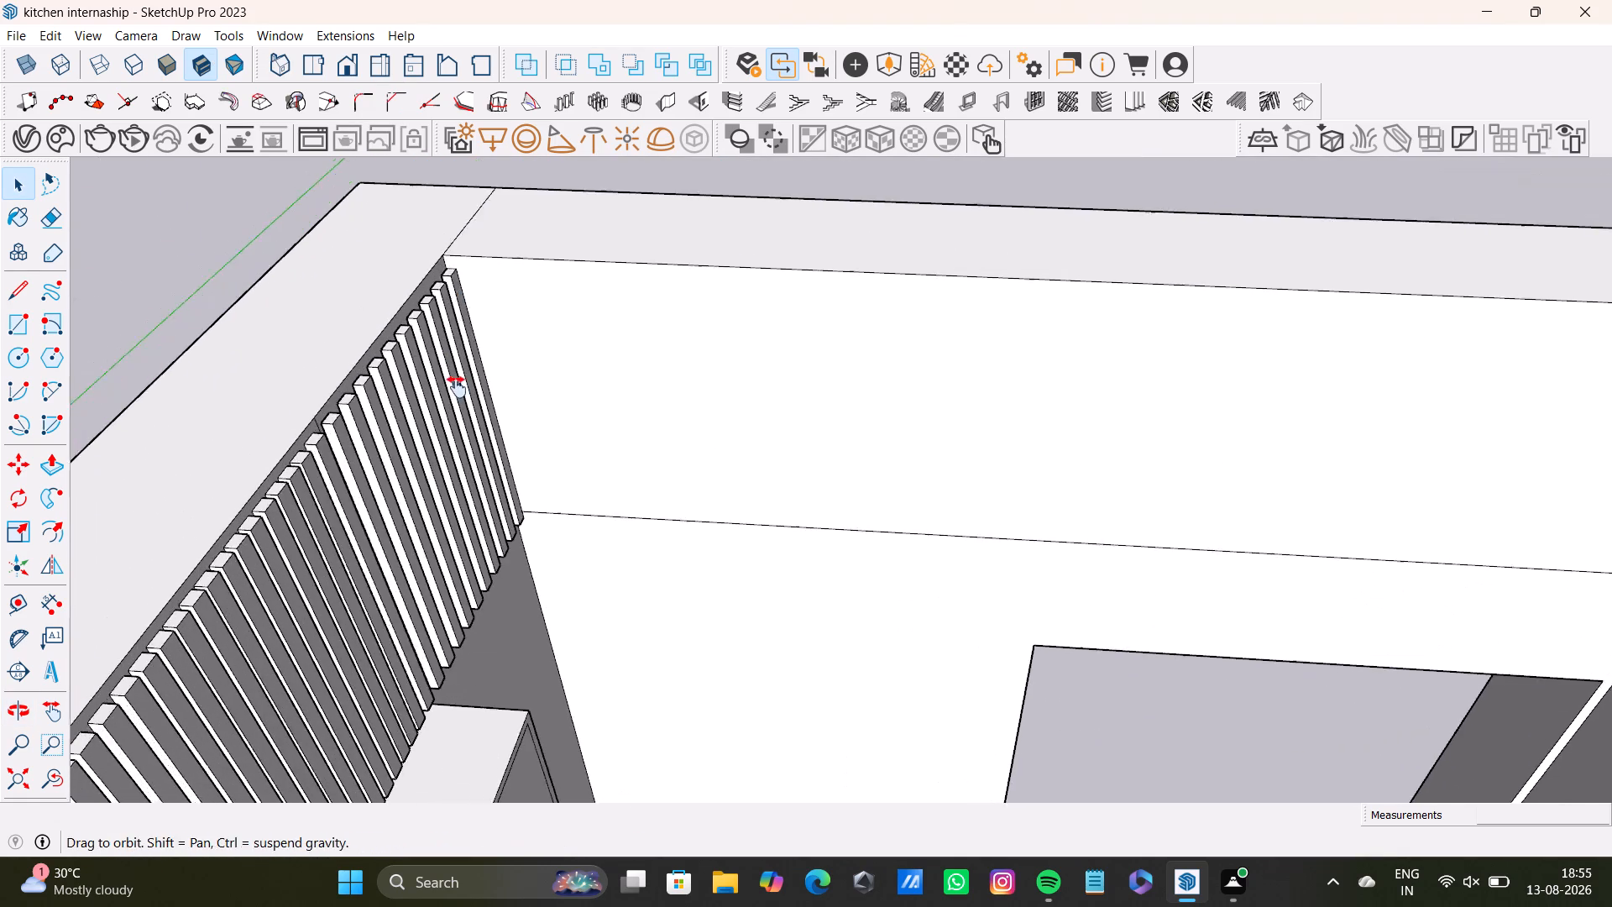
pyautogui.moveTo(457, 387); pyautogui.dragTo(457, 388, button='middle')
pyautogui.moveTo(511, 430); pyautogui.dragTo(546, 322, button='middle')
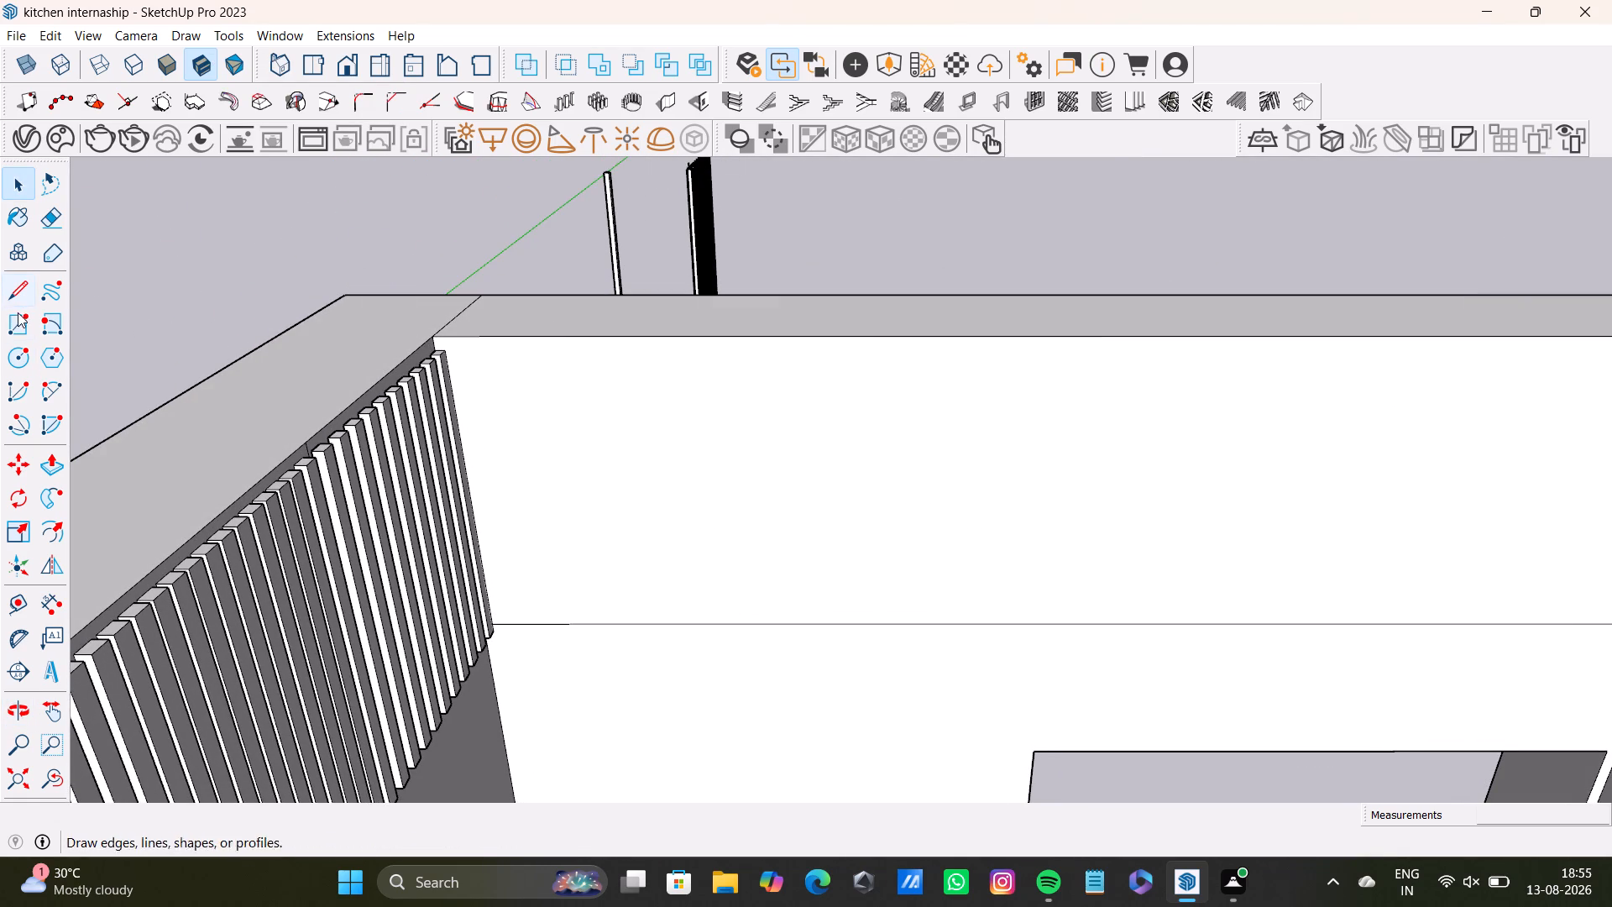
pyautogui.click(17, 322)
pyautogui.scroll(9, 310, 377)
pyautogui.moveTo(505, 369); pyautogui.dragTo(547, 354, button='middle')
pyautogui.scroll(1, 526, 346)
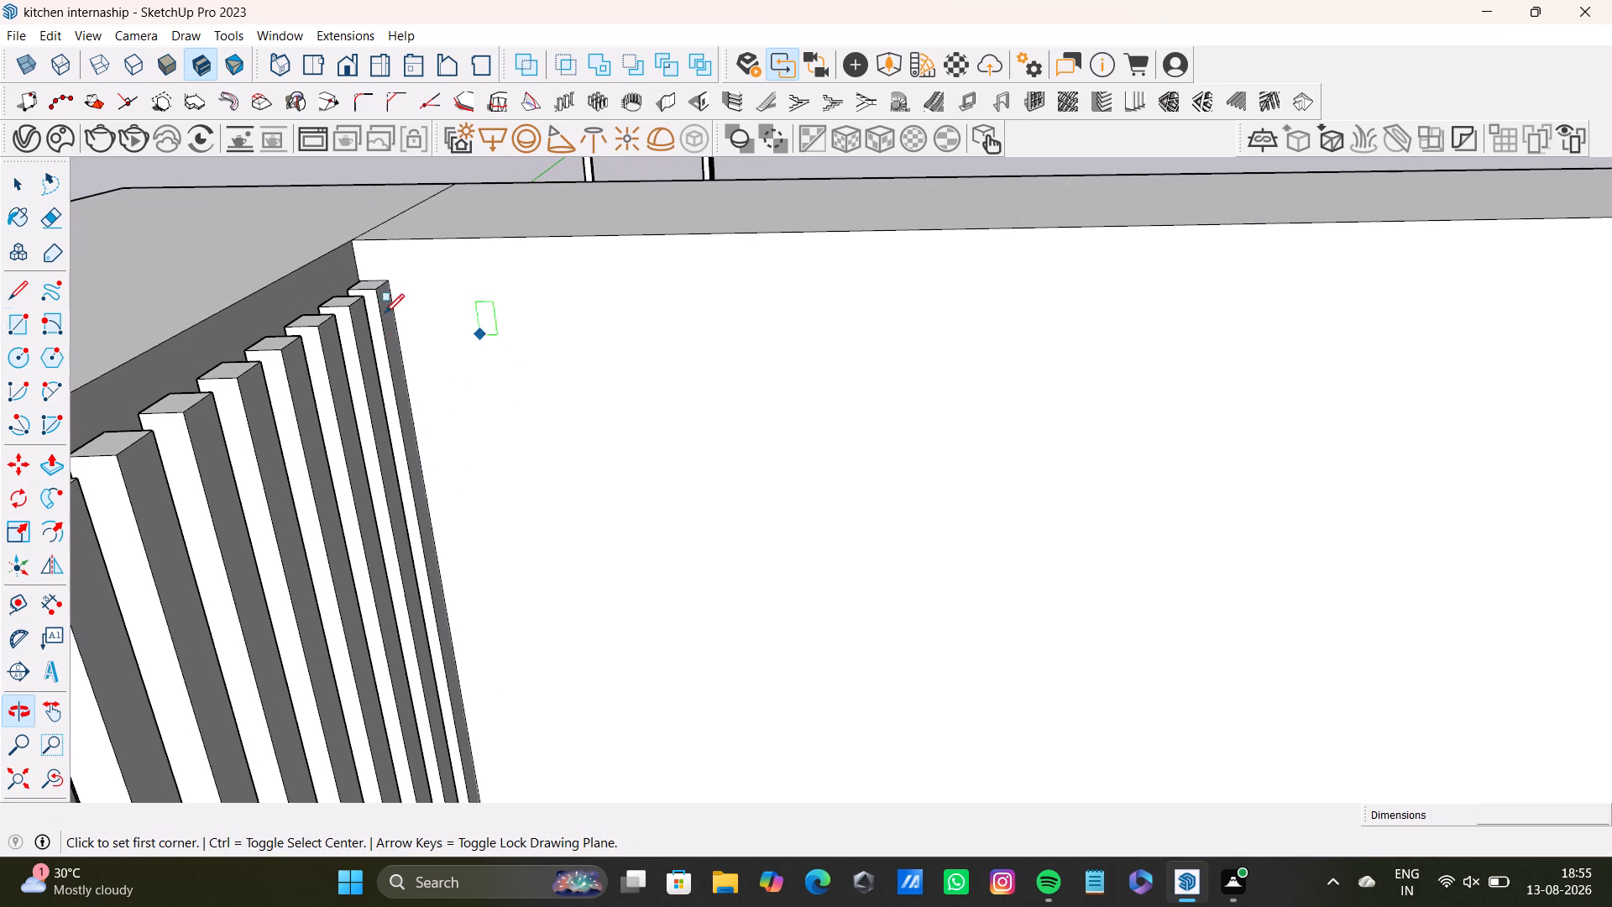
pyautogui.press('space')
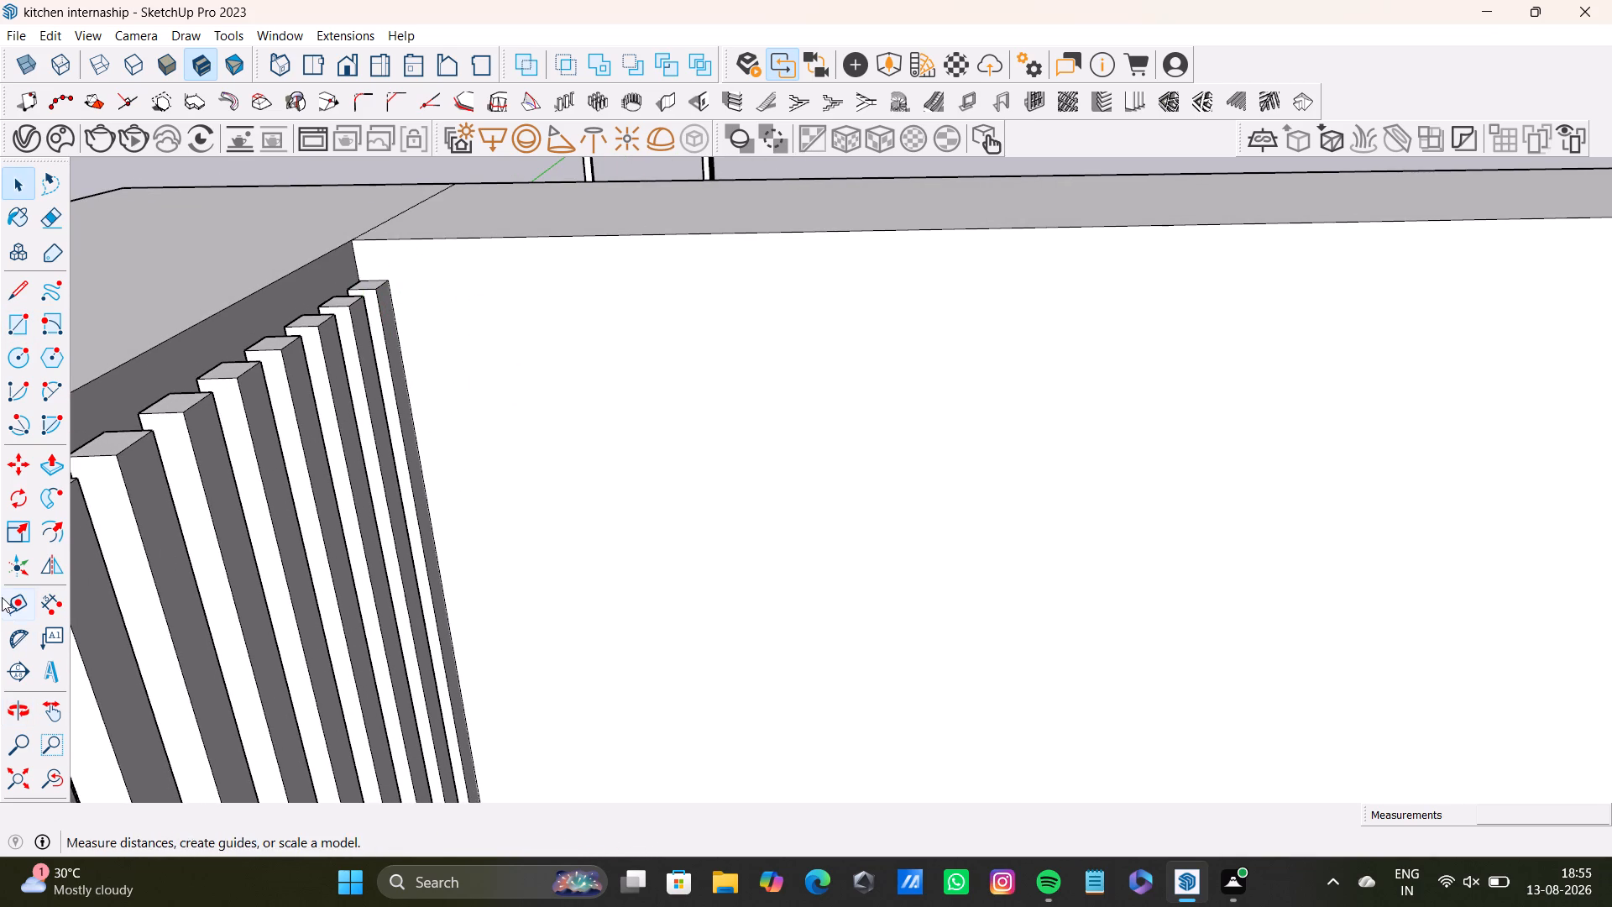
# Measure the depth of the last slat beside the plain wall with the Tape Measure.
pyautogui.click(16, 605)
pyautogui.scroll(4, 437, 495)
pyautogui.moveTo(433, 478); pyautogui.dragTo(285, 522, button='middle')
pyautogui.scroll(1, 544, 340)
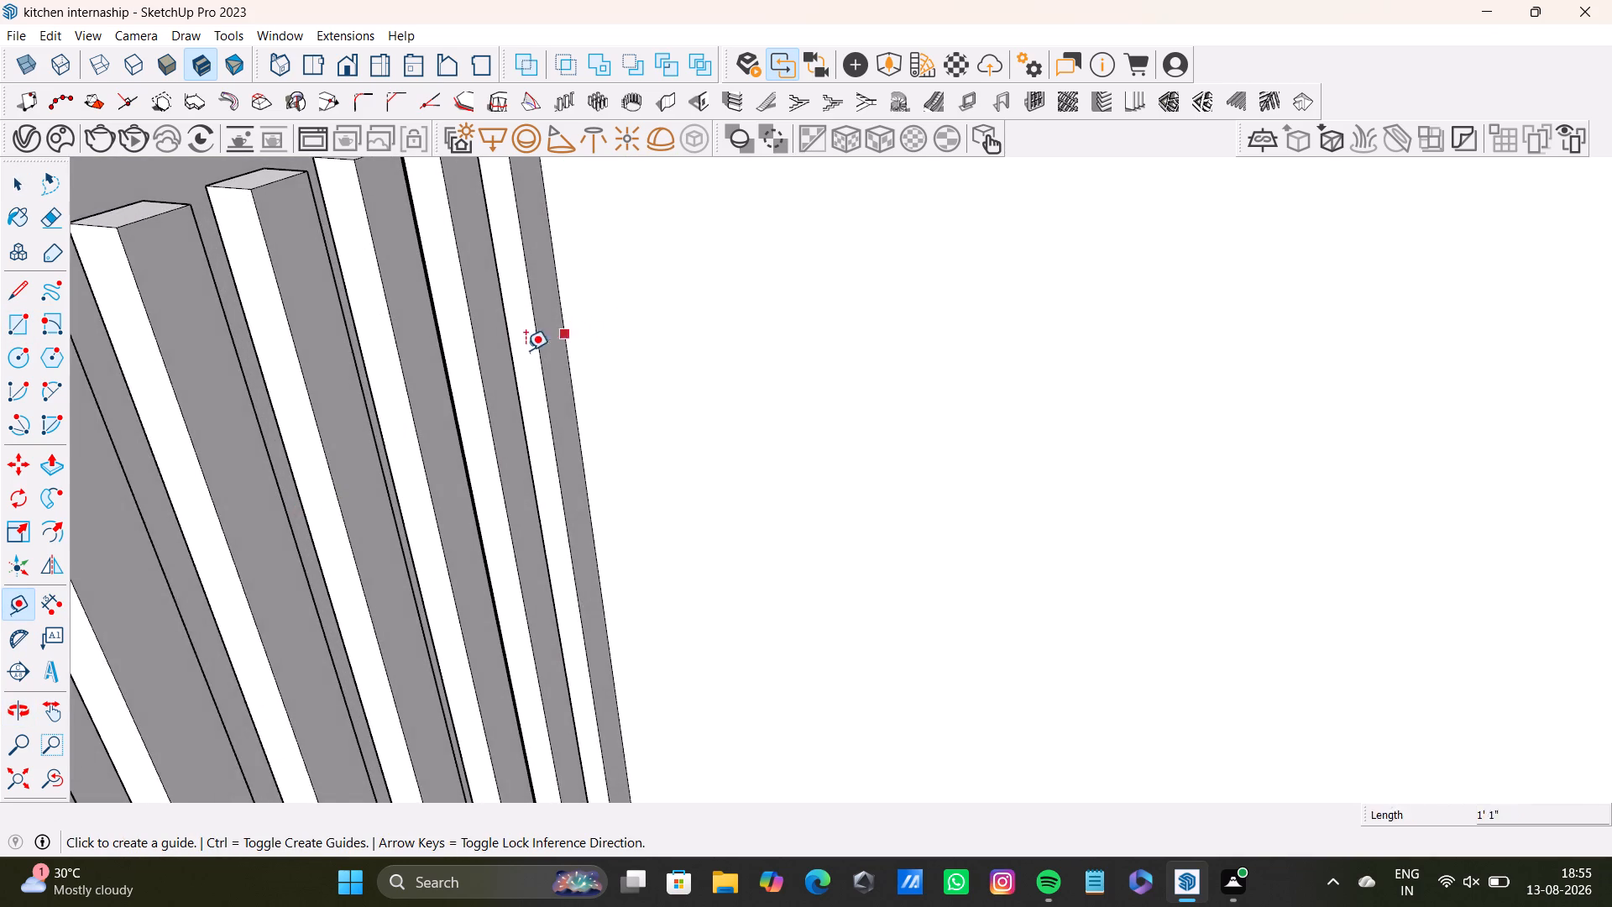
pyautogui.click(540, 358)
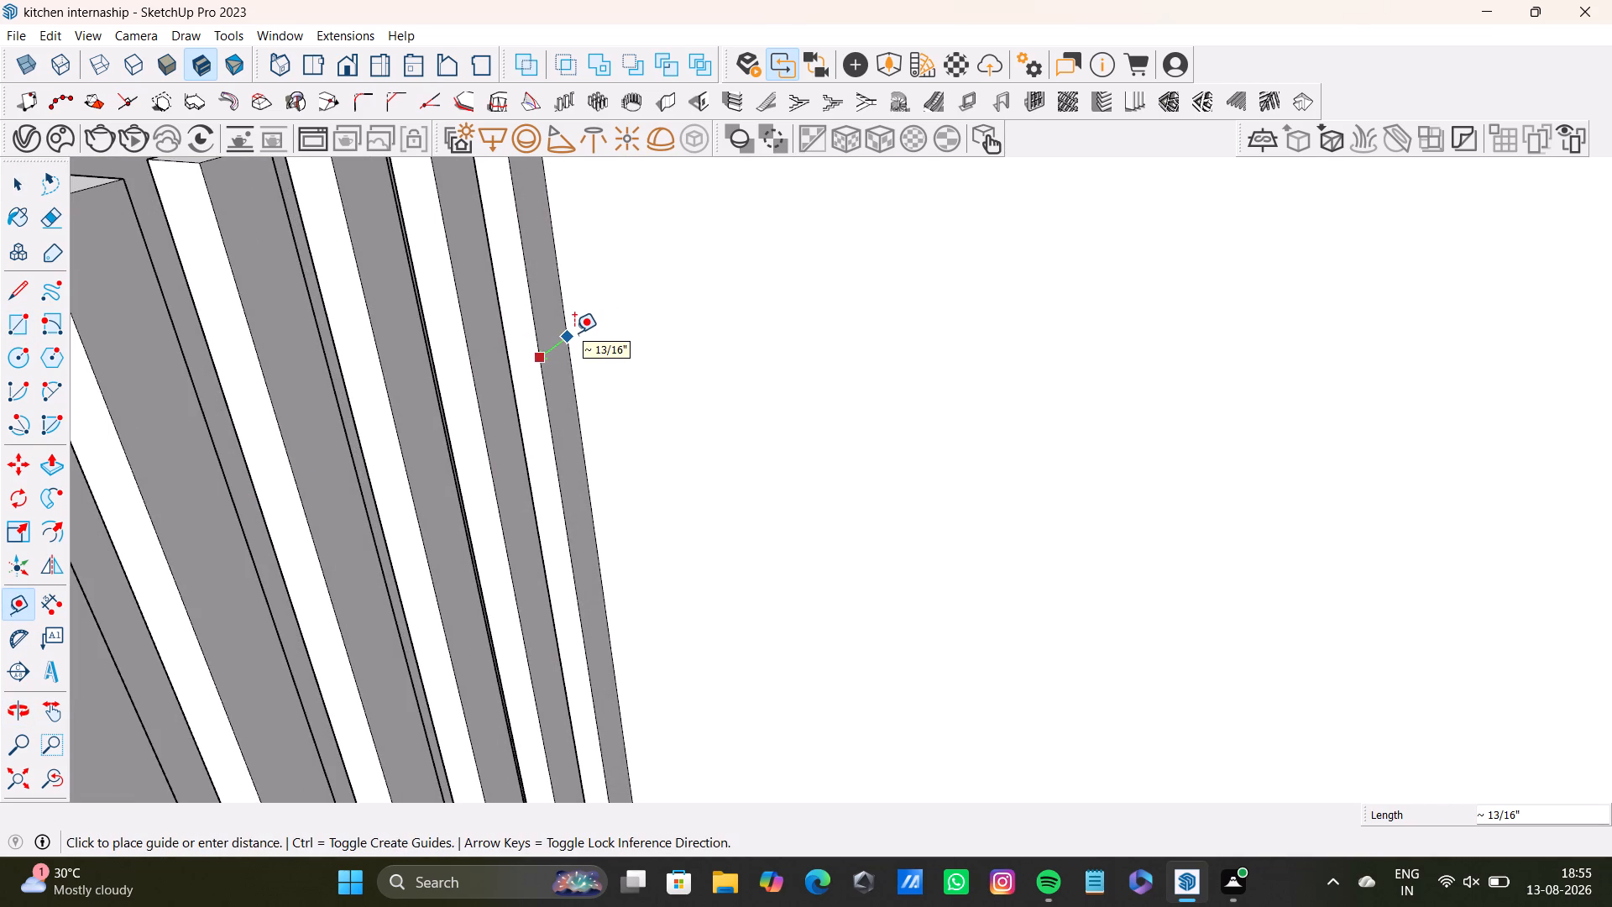
pyautogui.press('space')
# Place a vertical guide on the plain wall, offset 1/2" along the red axis from the last slat's edge.
pyautogui.moveTo(575, 440); pyautogui.dragTo(768, 470, button='middle')
pyautogui.scroll(-4, 646, 359)
pyautogui.keyDown('shift'); pyautogui.moveTo(646, 349); pyautogui.dragTo(507, 579, button='middle'); pyautogui.keyUp('shift')
pyautogui.moveTo(543, 541); pyautogui.dragTo(533, 443, button='middle')
pyautogui.keyDown('shift'); pyautogui.moveTo(490, 579); pyautogui.dragTo(491, 432, button='middle'); pyautogui.keyUp('shift')
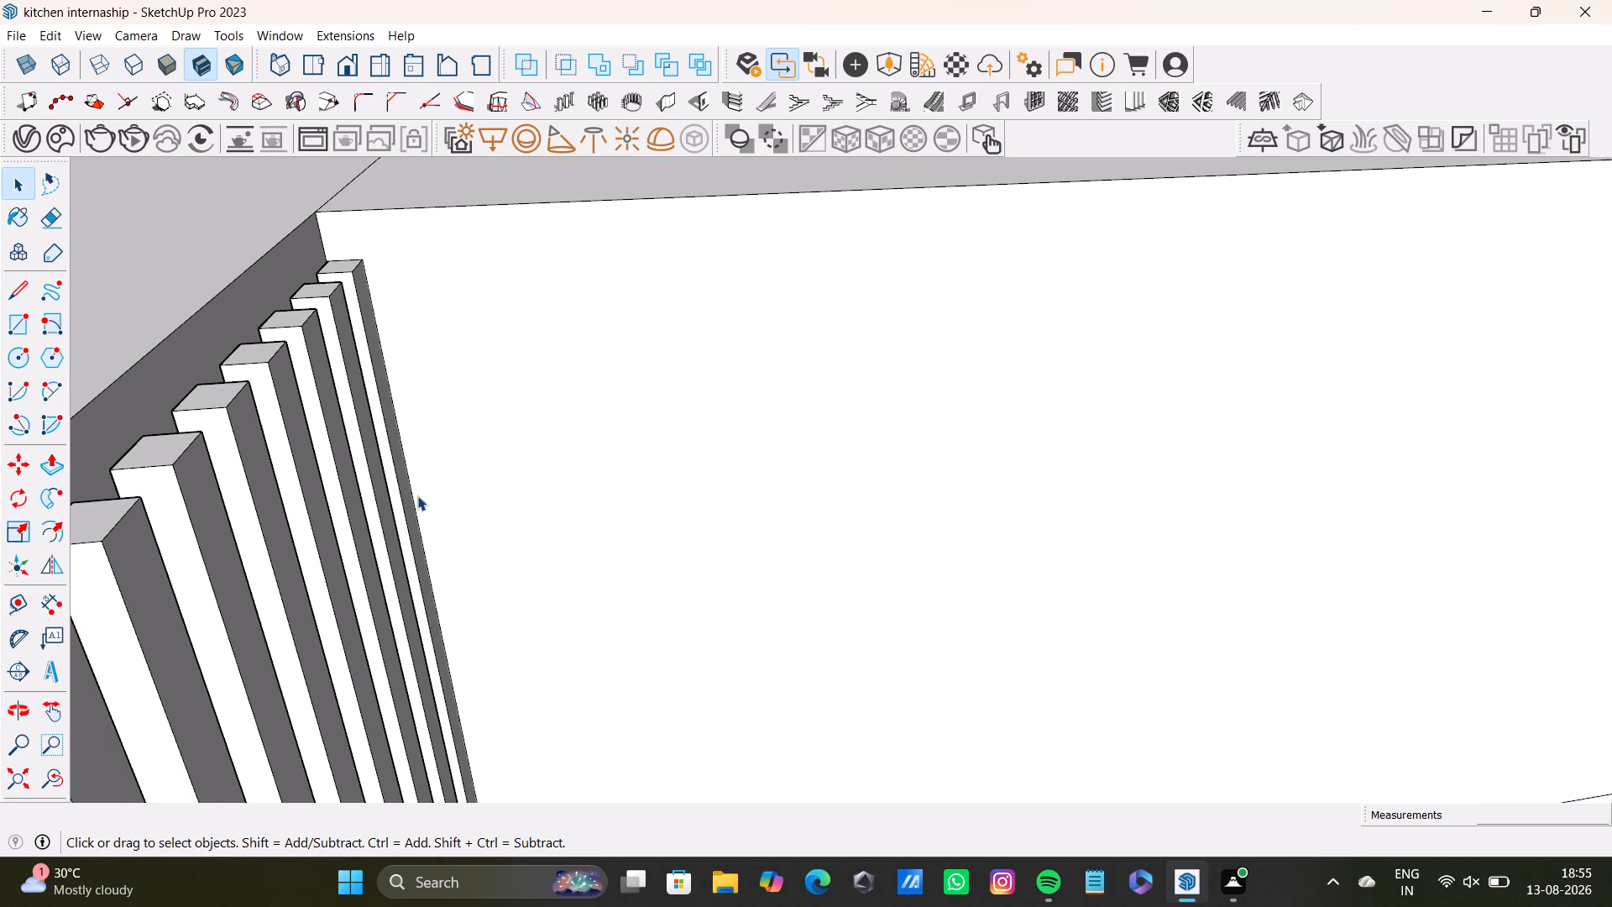
pyautogui.moveTo(18, 606); pyautogui.dragTo(25, 606)
pyautogui.click(427, 558)
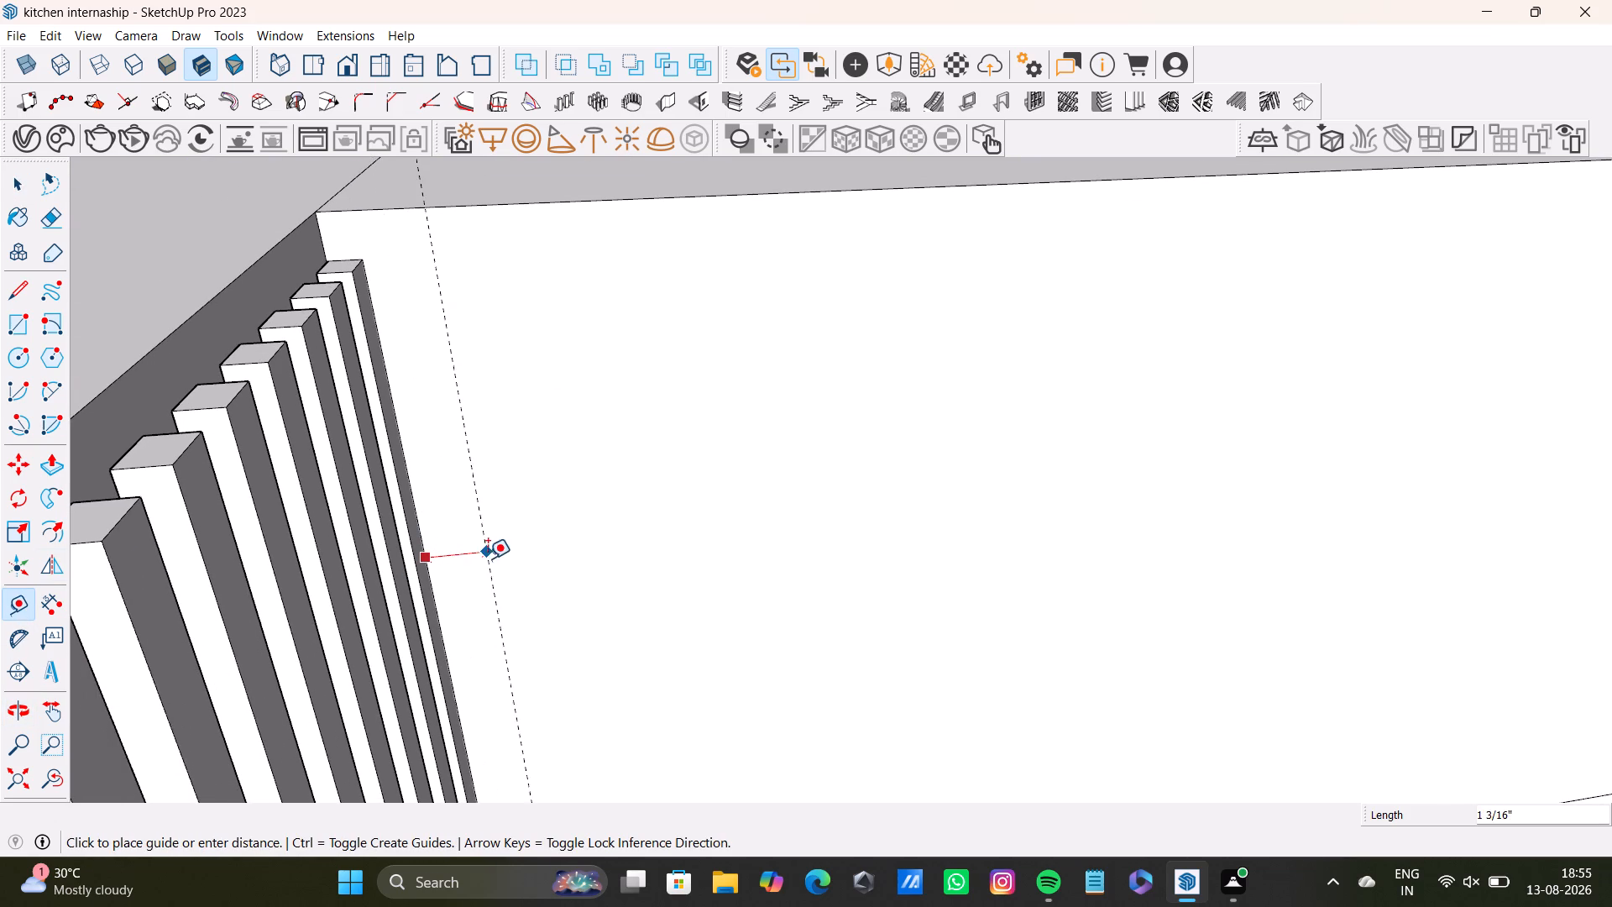
pyautogui.click(458, 562)
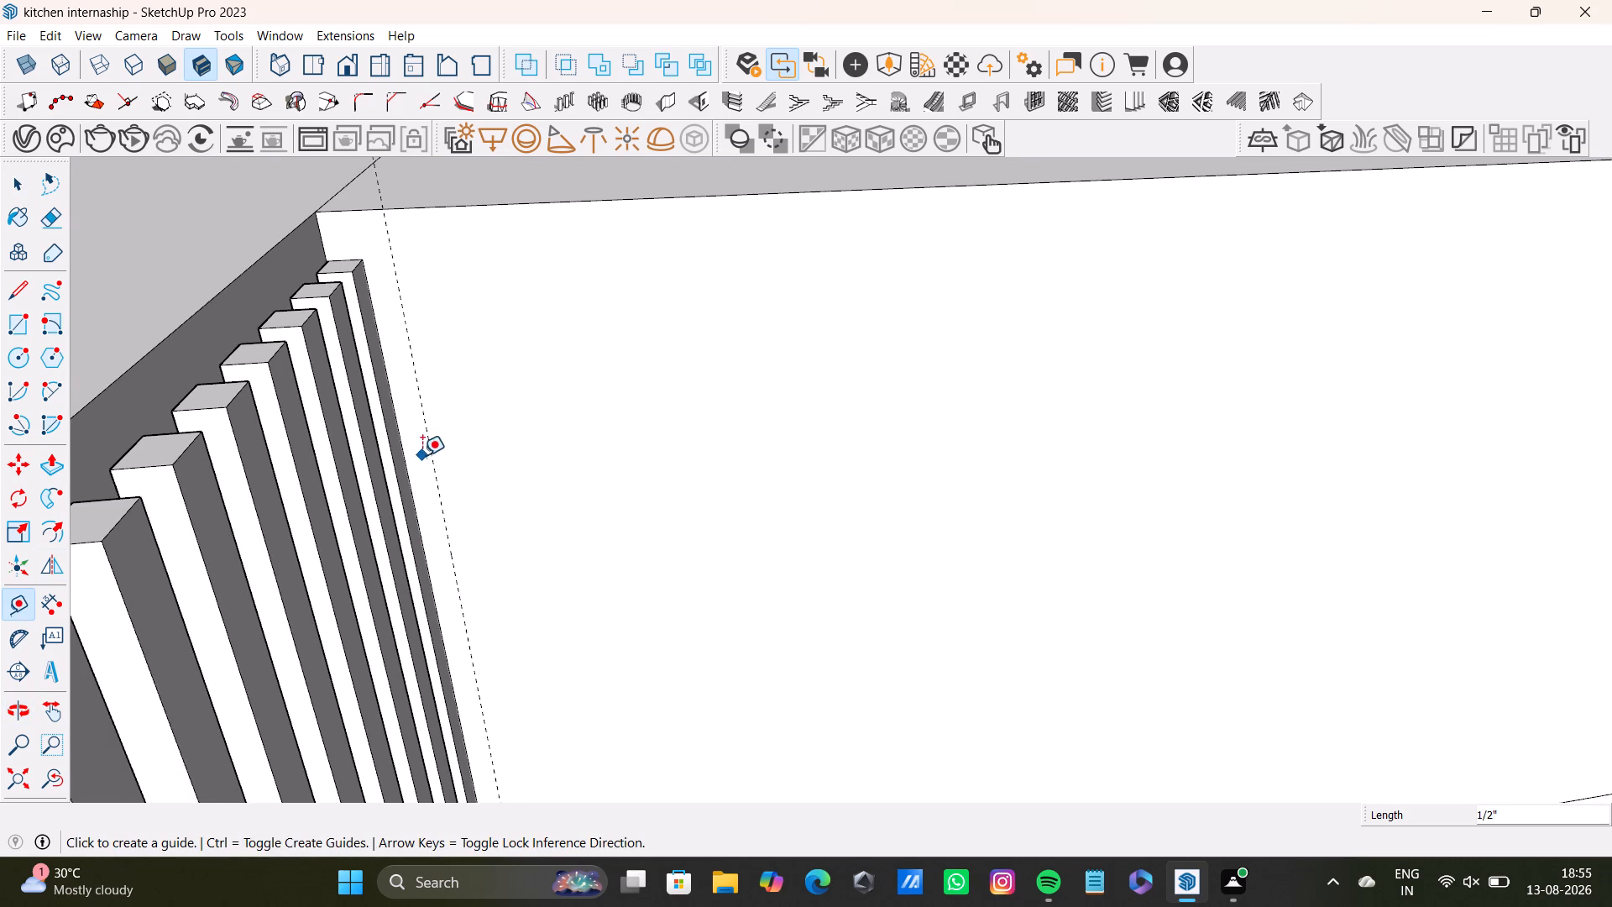
# Place a second vertical guide on the plain wall, about 13/16" along the red axis from the first guide.
pyautogui.moveTo(424, 459); pyautogui.dragTo(415, 419, button='middle')
pyautogui.moveTo(435, 443); pyautogui.dragTo(447, 448)
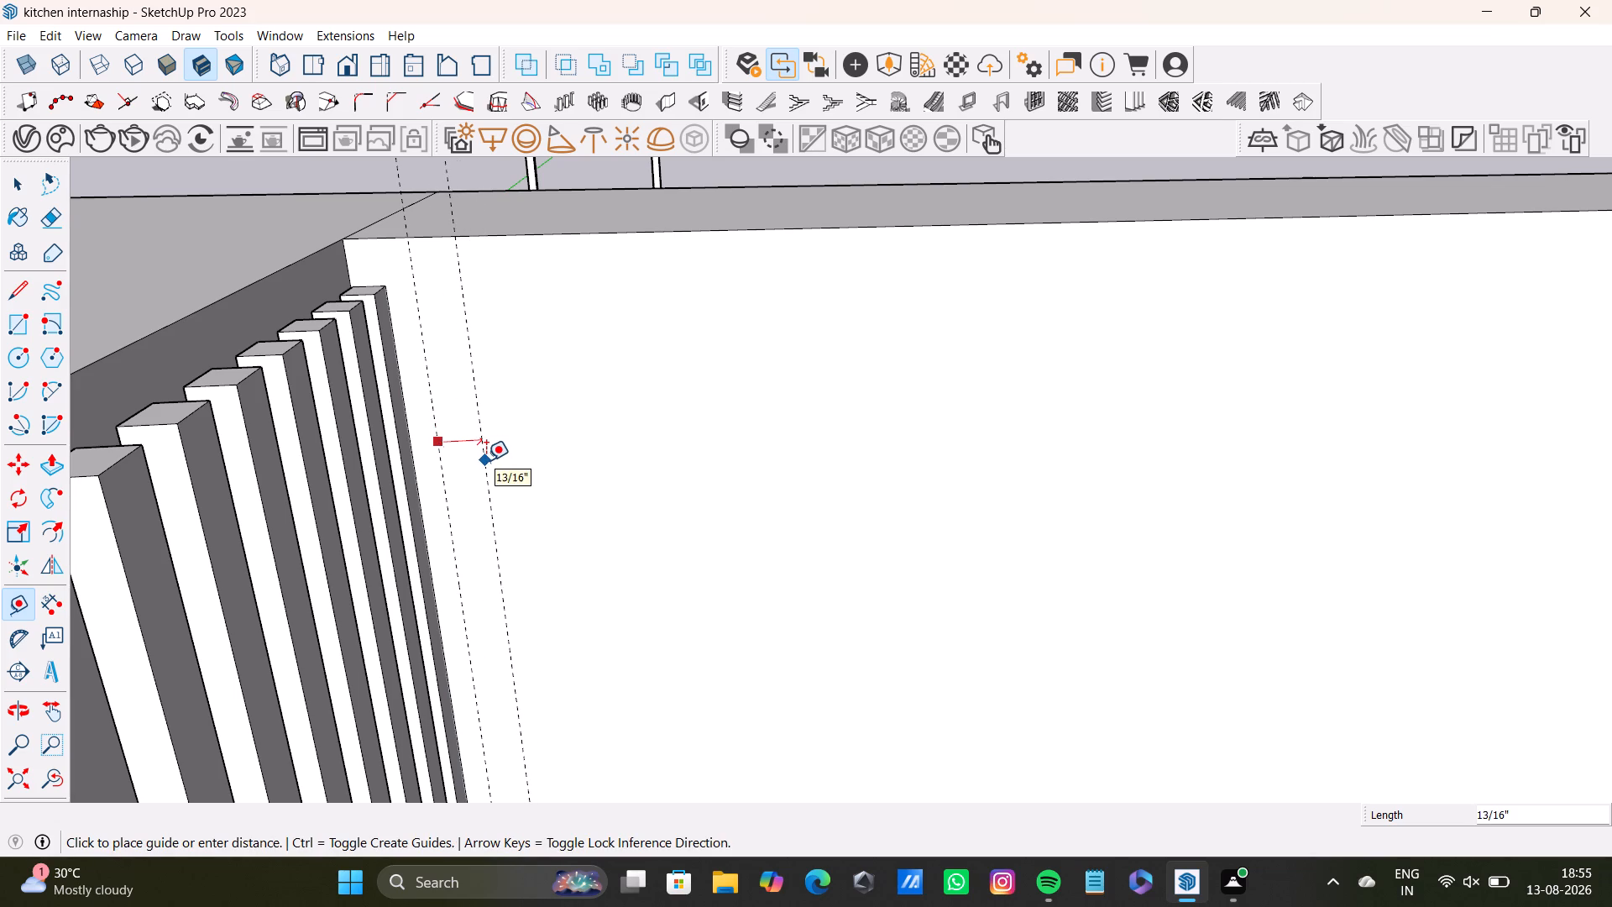
pyautogui.click(486, 460)
pyautogui.scroll(-3, 438, 545)
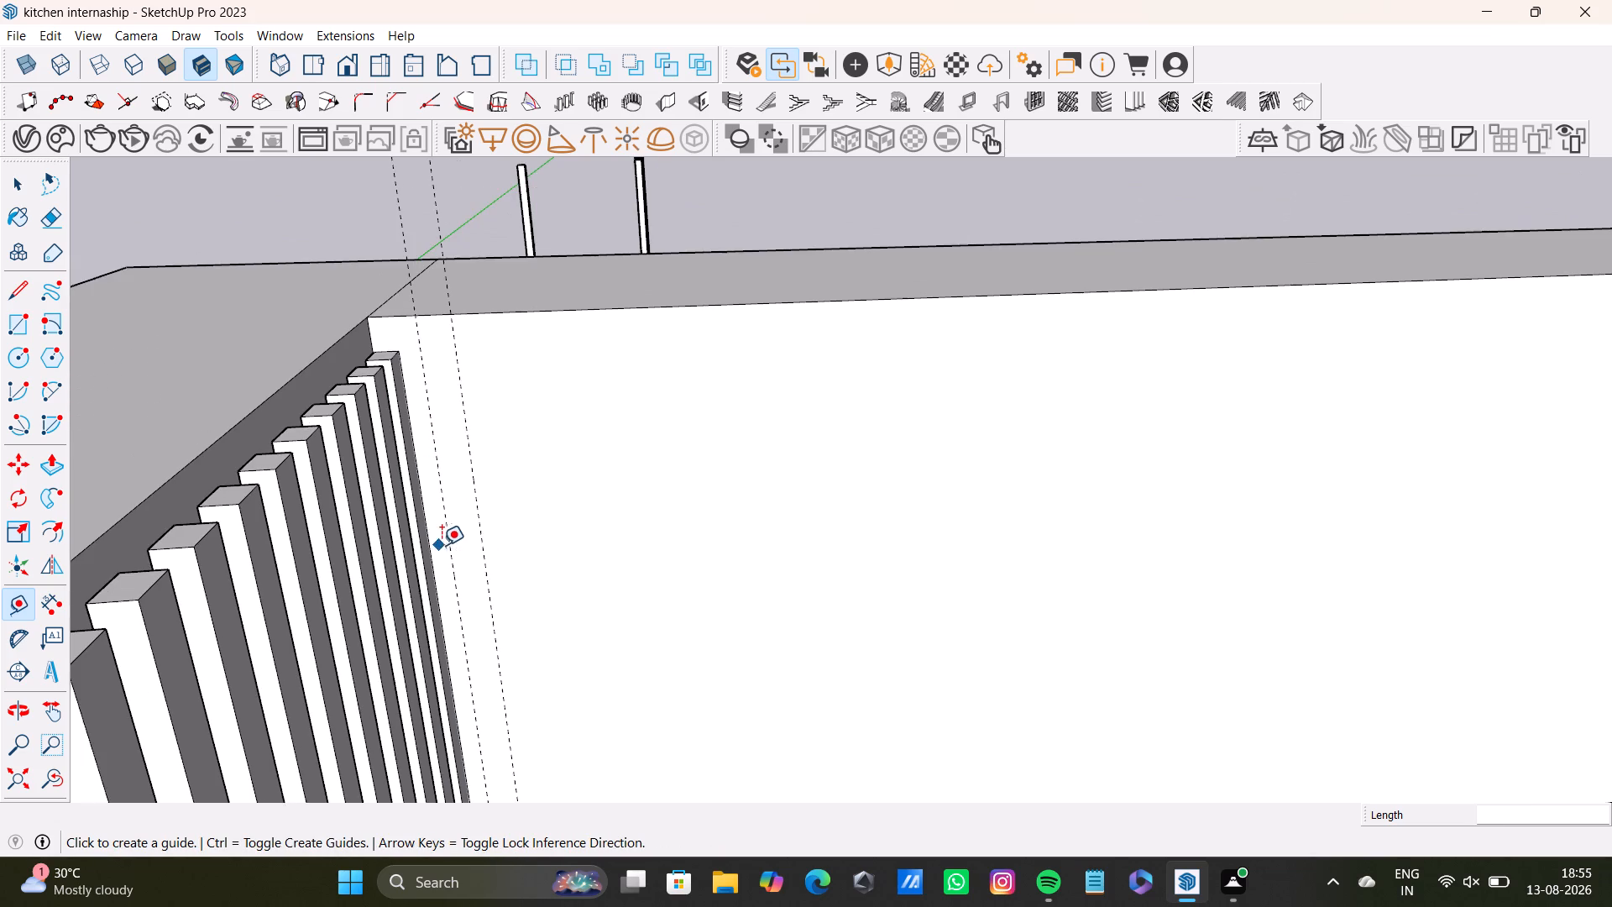
# Draw a tall rectangle between the two guides, from the level of the slat tops to the band's lower line.
pyautogui.moveTo(463, 544); pyautogui.dragTo(357, 349, button='middle')
pyautogui.moveTo(428, 427); pyautogui.dragTo(233, 434, button='middle')
pyautogui.scroll(-3, 384, 420)
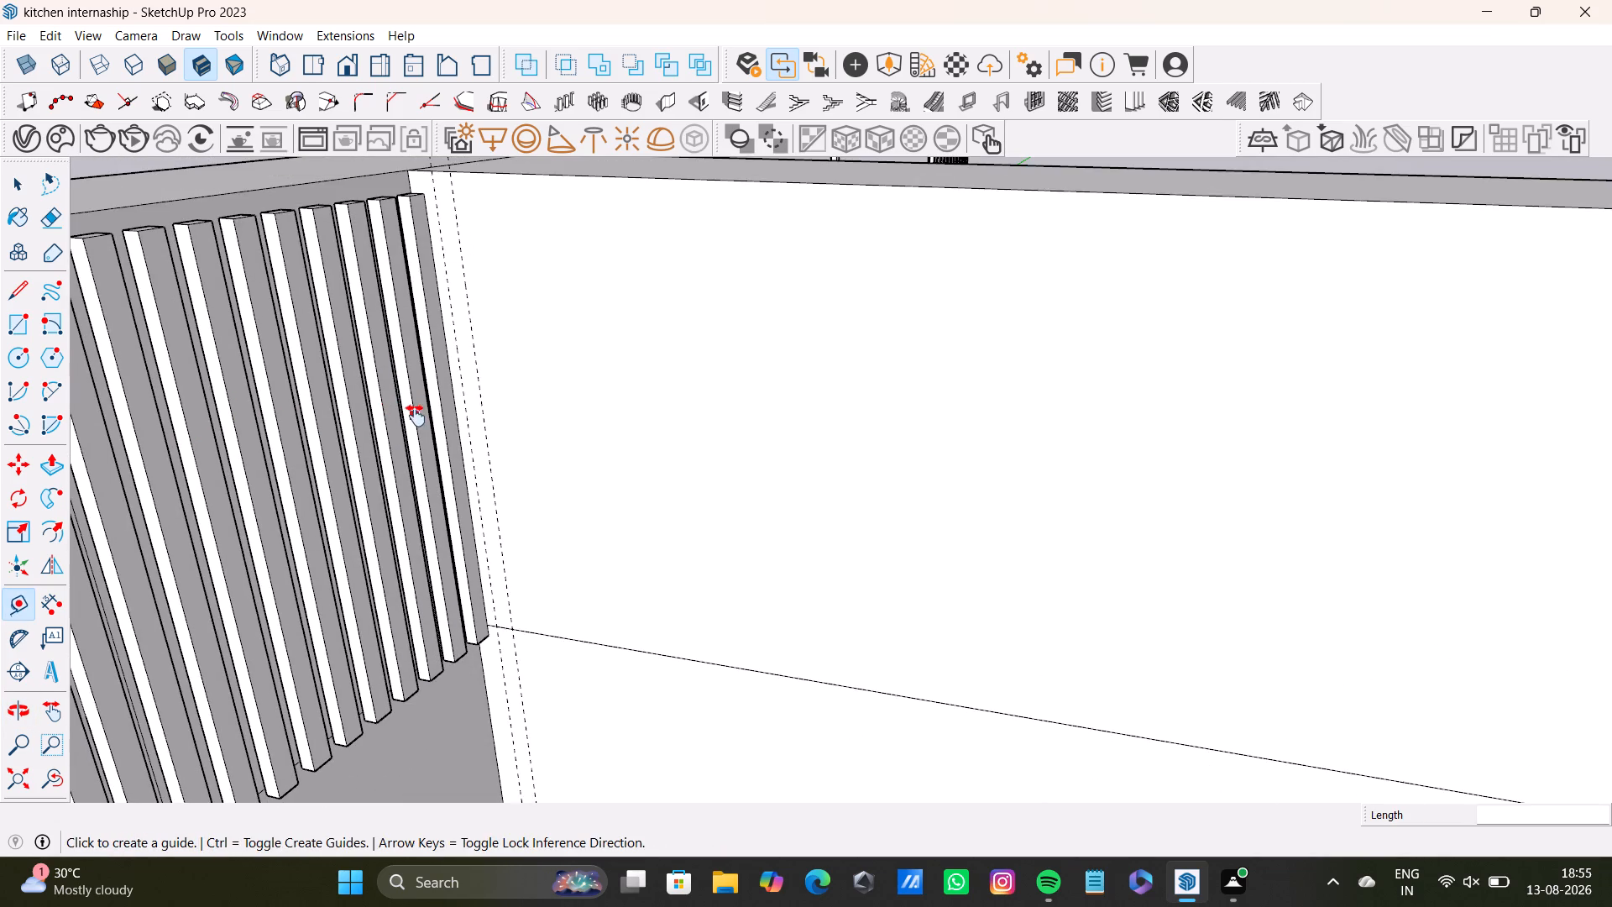
pyautogui.keyDown('shift'); pyautogui.moveTo(416, 416); pyautogui.dragTo(434, 504, button='middle'); pyautogui.keyUp('shift')
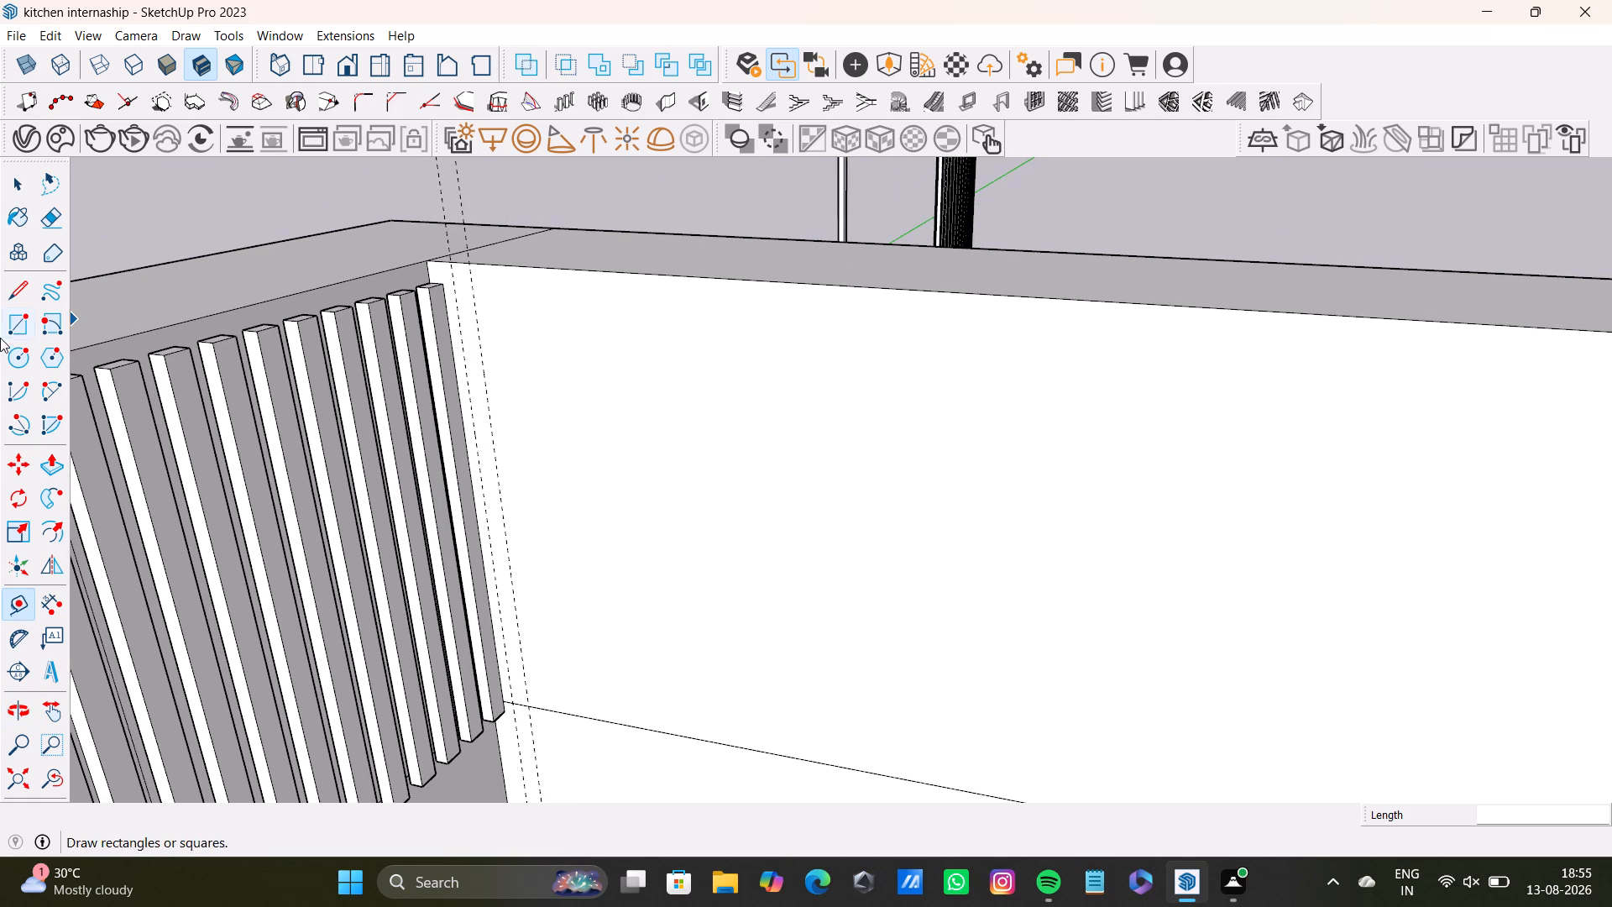
pyautogui.press('space')
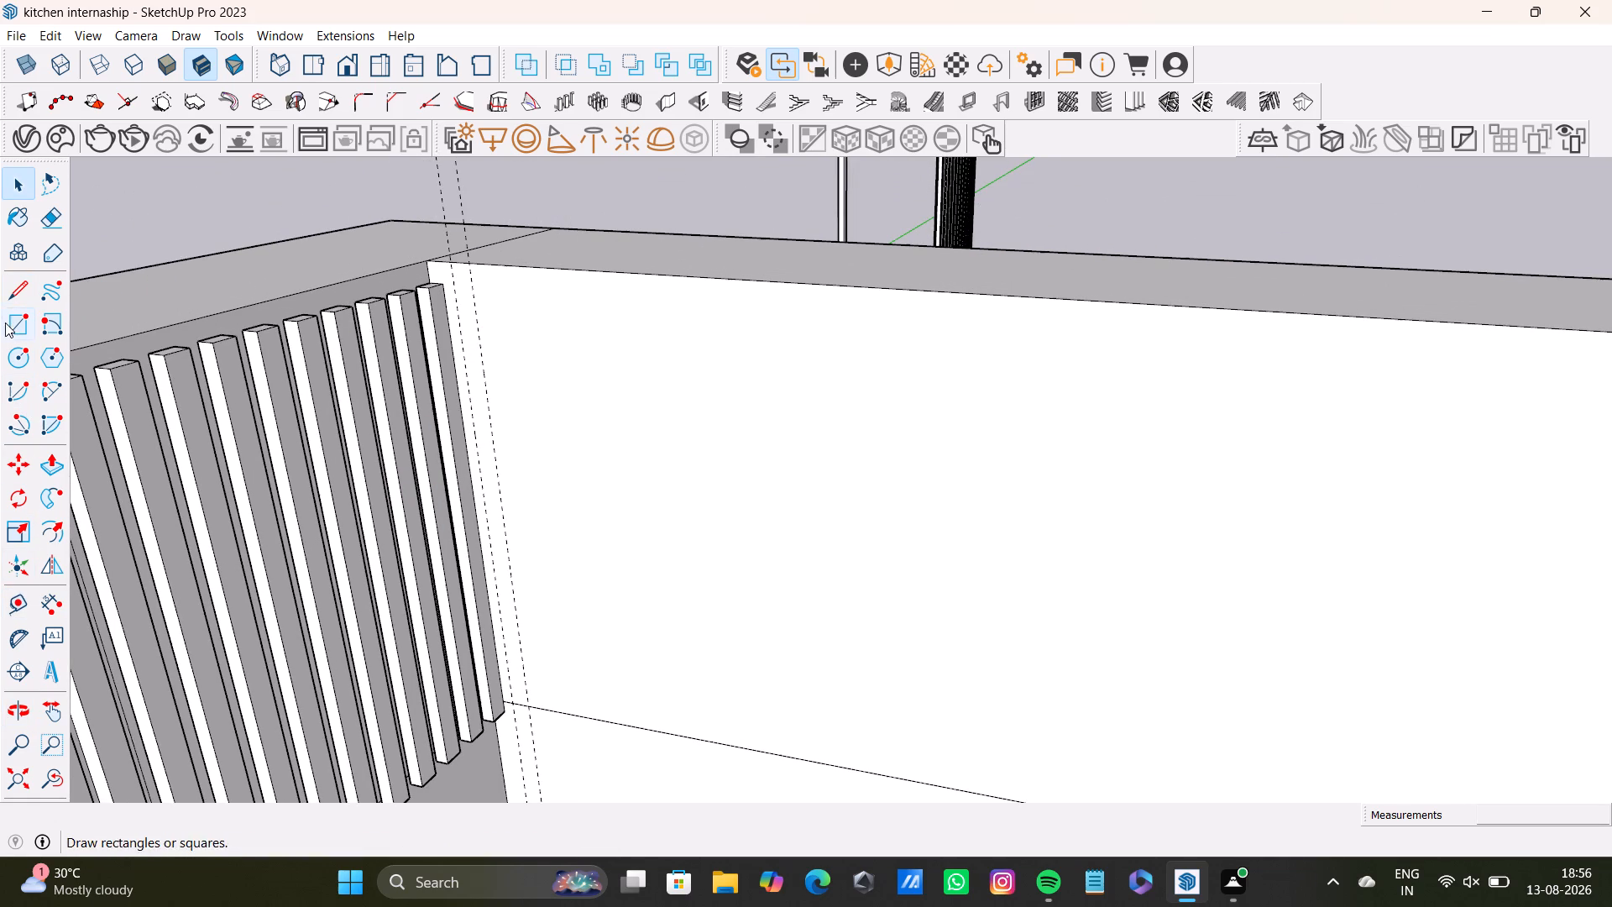
pyautogui.click(15, 290)
pyautogui.scroll(2, 475, 371)
pyautogui.click(20, 328)
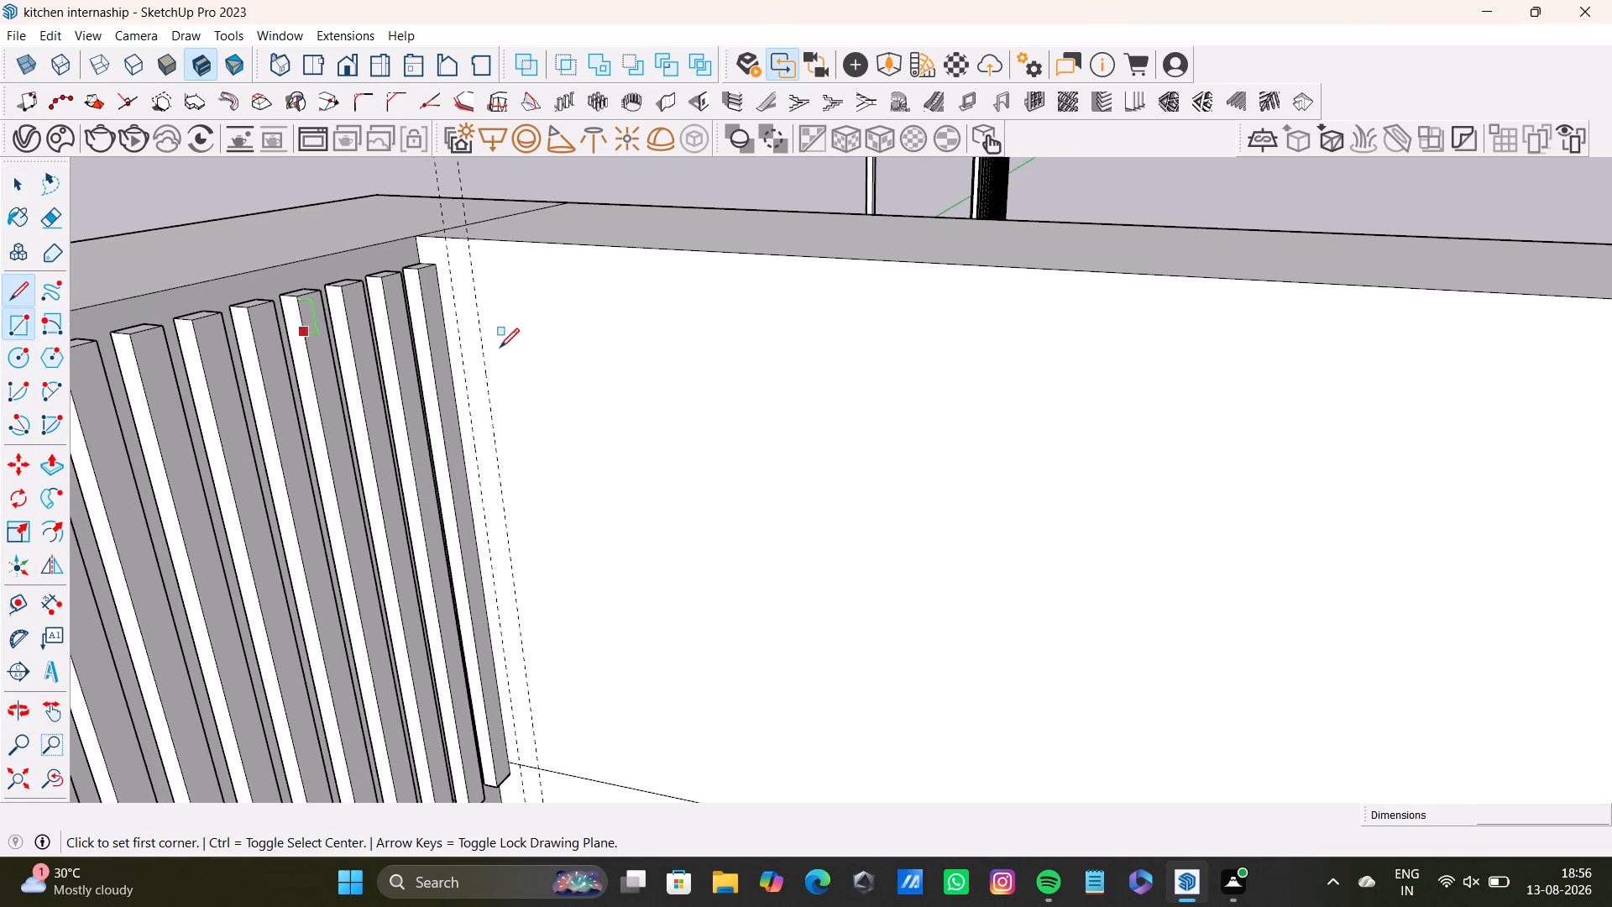
pyautogui.scroll(4, 500, 348)
pyautogui.moveTo(477, 343); pyautogui.dragTo(619, 391, button='middle')
pyautogui.moveTo(345, 260); pyautogui.dragTo(354, 260)
pyautogui.scroll(-3, 440, 468)
pyautogui.keyDown('shift'); pyautogui.moveTo(444, 507); pyautogui.dragTo(410, 151, button='middle'); pyautogui.keyUp('shift')
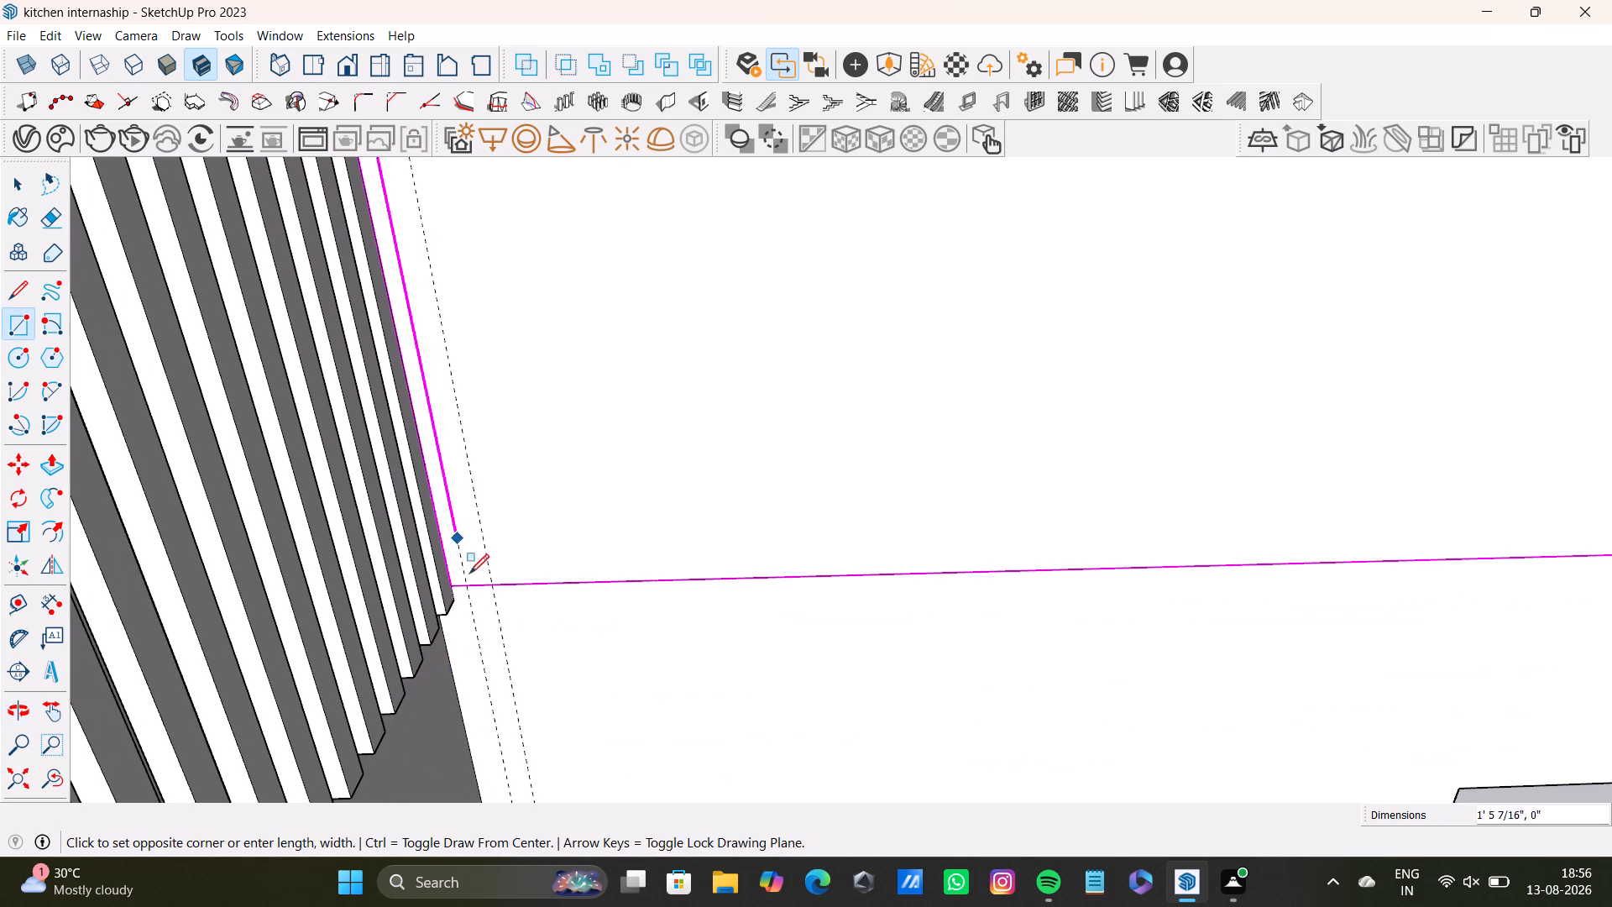
pyautogui.click(491, 590)
# Push/Pull the narrow rectangle out from the plain wall by about 15/16" to form a slat.
pyautogui.press('space')
pyautogui.keyDown('shift'); pyautogui.moveTo(548, 447); pyautogui.dragTo(536, 598, button='middle'); pyautogui.keyUp('shift')
pyautogui.click(437, 546)
pyautogui.scroll(-3, 495, 540)
pyautogui.keyDown('shift'); pyautogui.moveTo(546, 533); pyautogui.dragTo(506, 576, button='middle'); pyautogui.keyUp('shift')
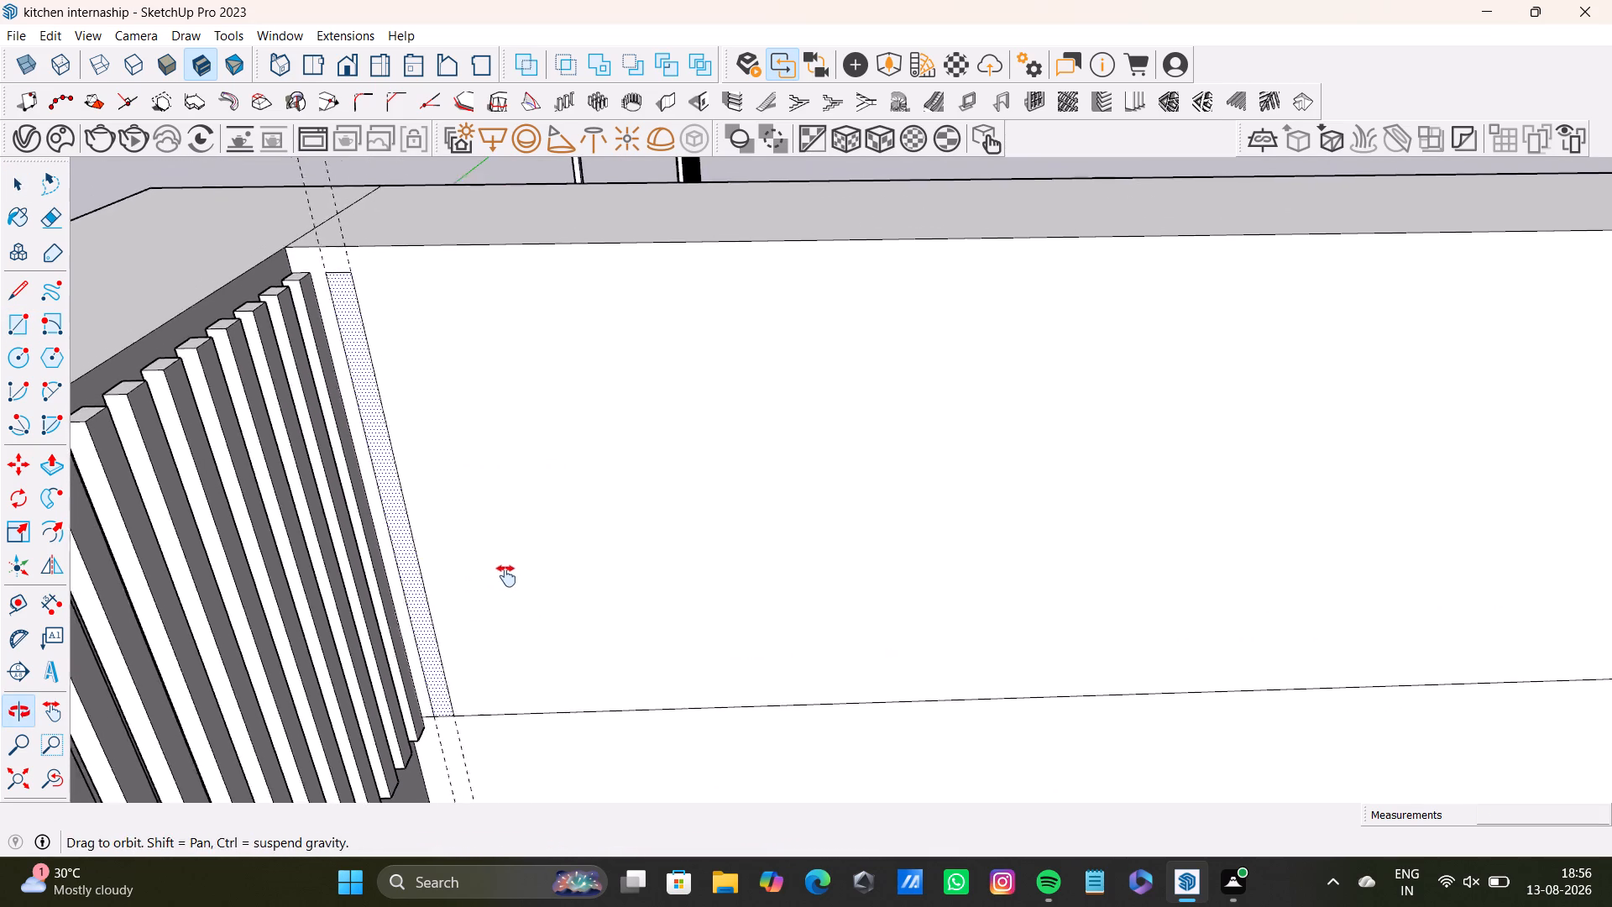
pyautogui.keyDown('shift'); pyautogui.moveTo(506, 576); pyautogui.dragTo(505, 577, button='middle'); pyautogui.keyUp('shift')
pyautogui.press('p')
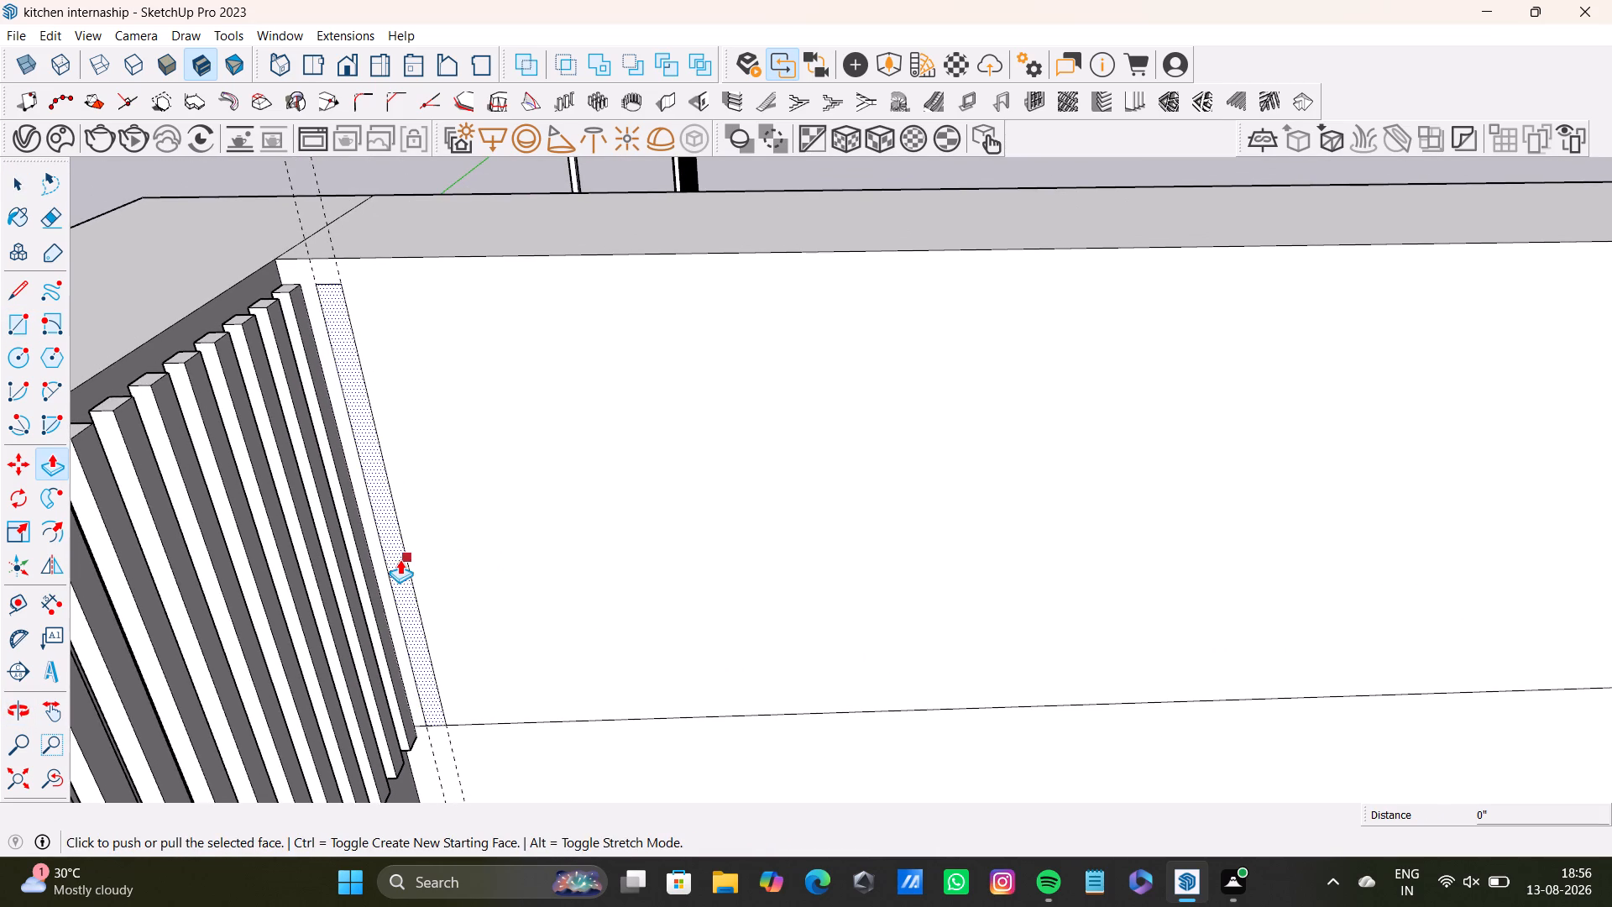
pyautogui.click(399, 559)
pyautogui.click(384, 570)
pyautogui.moveTo(397, 567); pyautogui.dragTo(389, 700, button='middle')
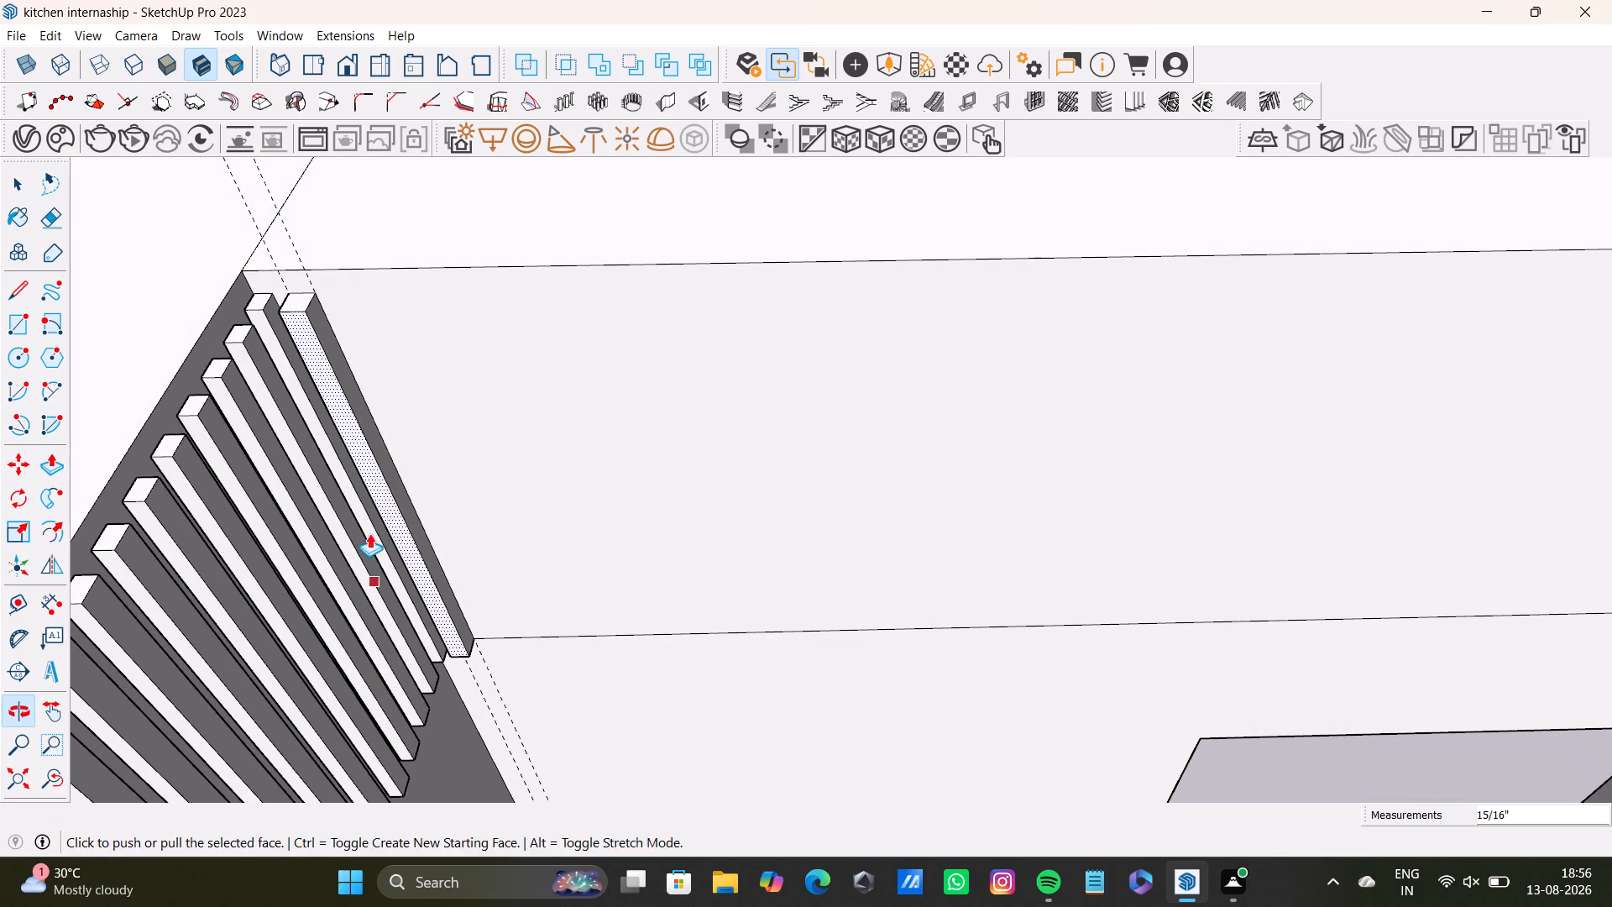
pyautogui.press('space')
pyautogui.press('space')
# Move the new slat's front face a short distance back toward the plain wall.
pyautogui.moveTo(339, 370); pyautogui.dragTo(520, 443, button='middle')
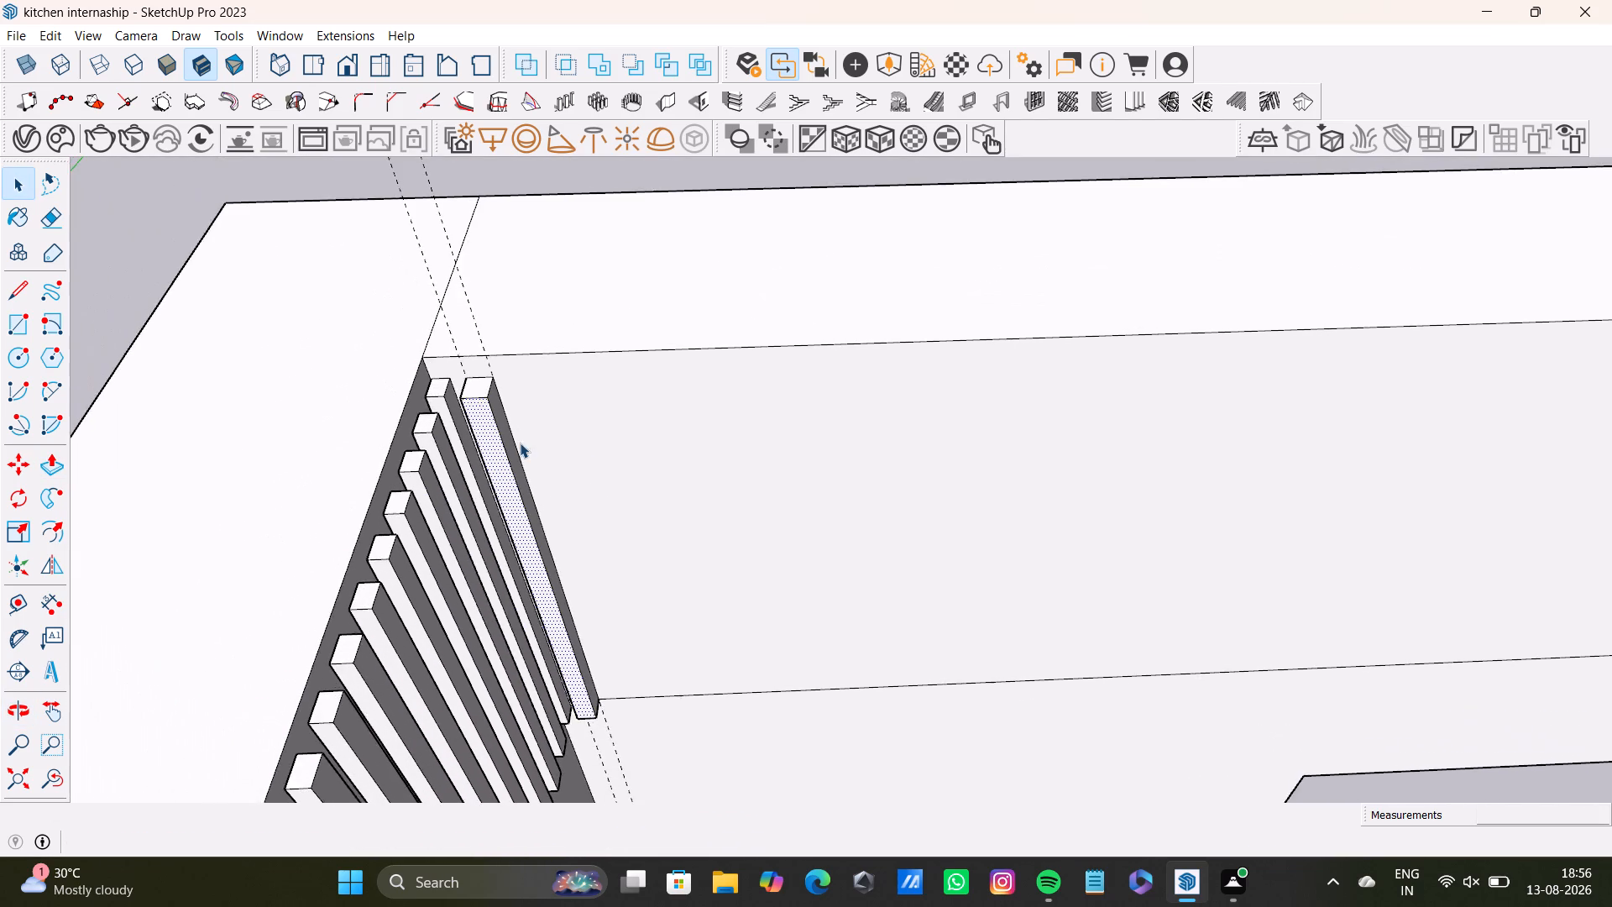
pyautogui.scroll(5, 520, 443)
pyautogui.moveTo(519, 413); pyautogui.dragTo(570, 387, button='middle')
pyautogui.press('m')
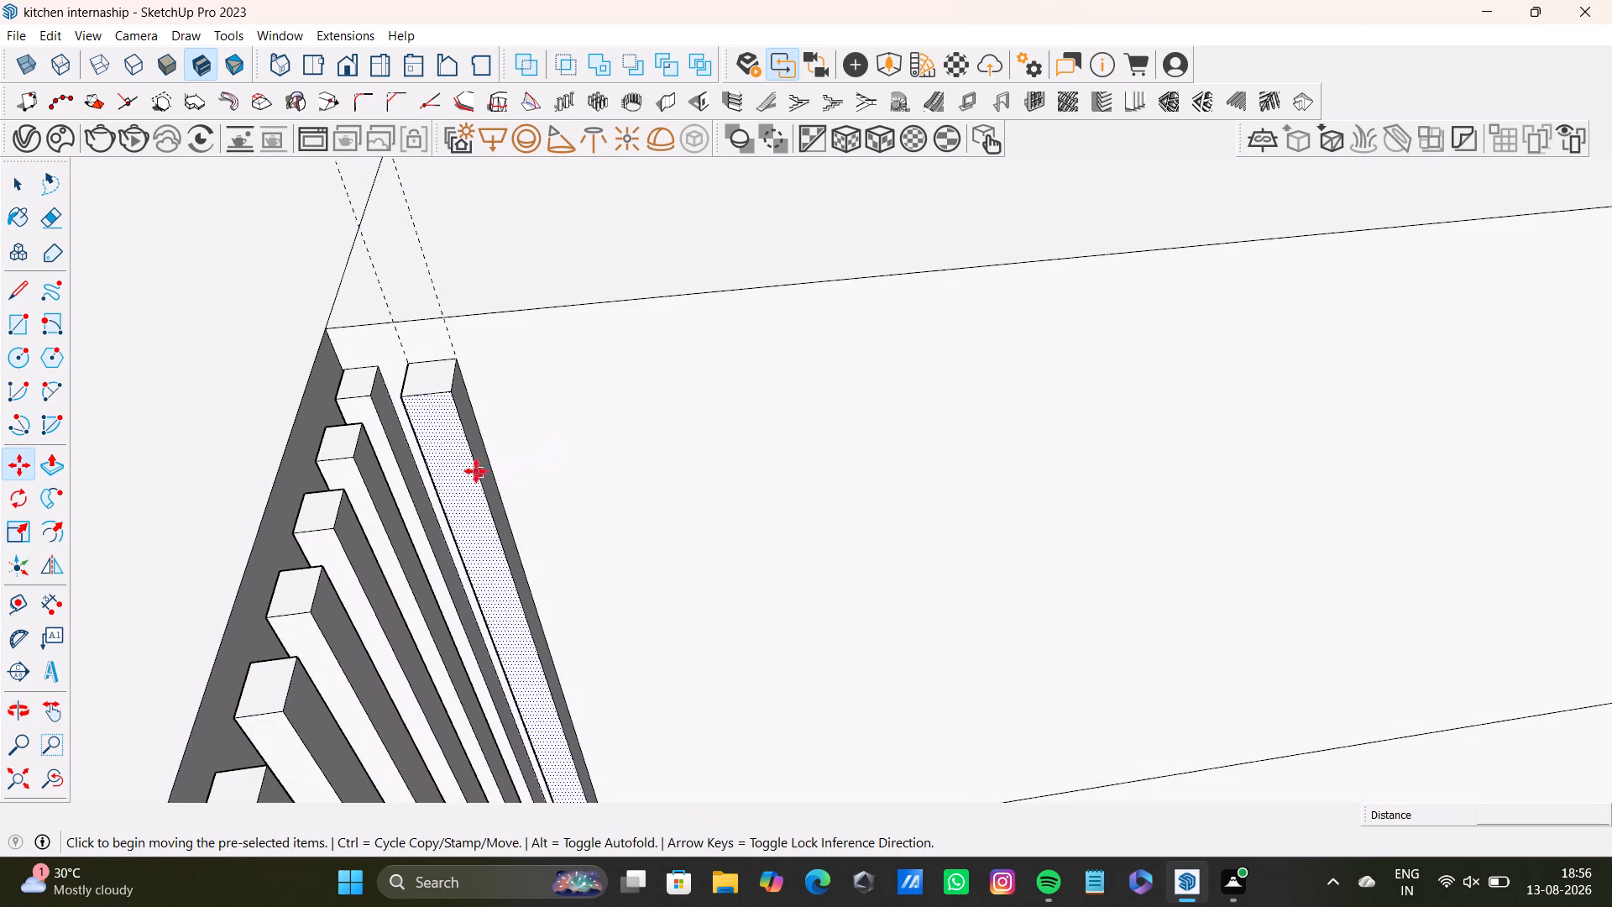
pyautogui.click(460, 469)
pyautogui.click(459, 450)
# Extend the top end of the new slat slightly upward with Push/Pull.
pyautogui.moveTo(469, 460); pyautogui.dragTo(610, 508, button='middle')
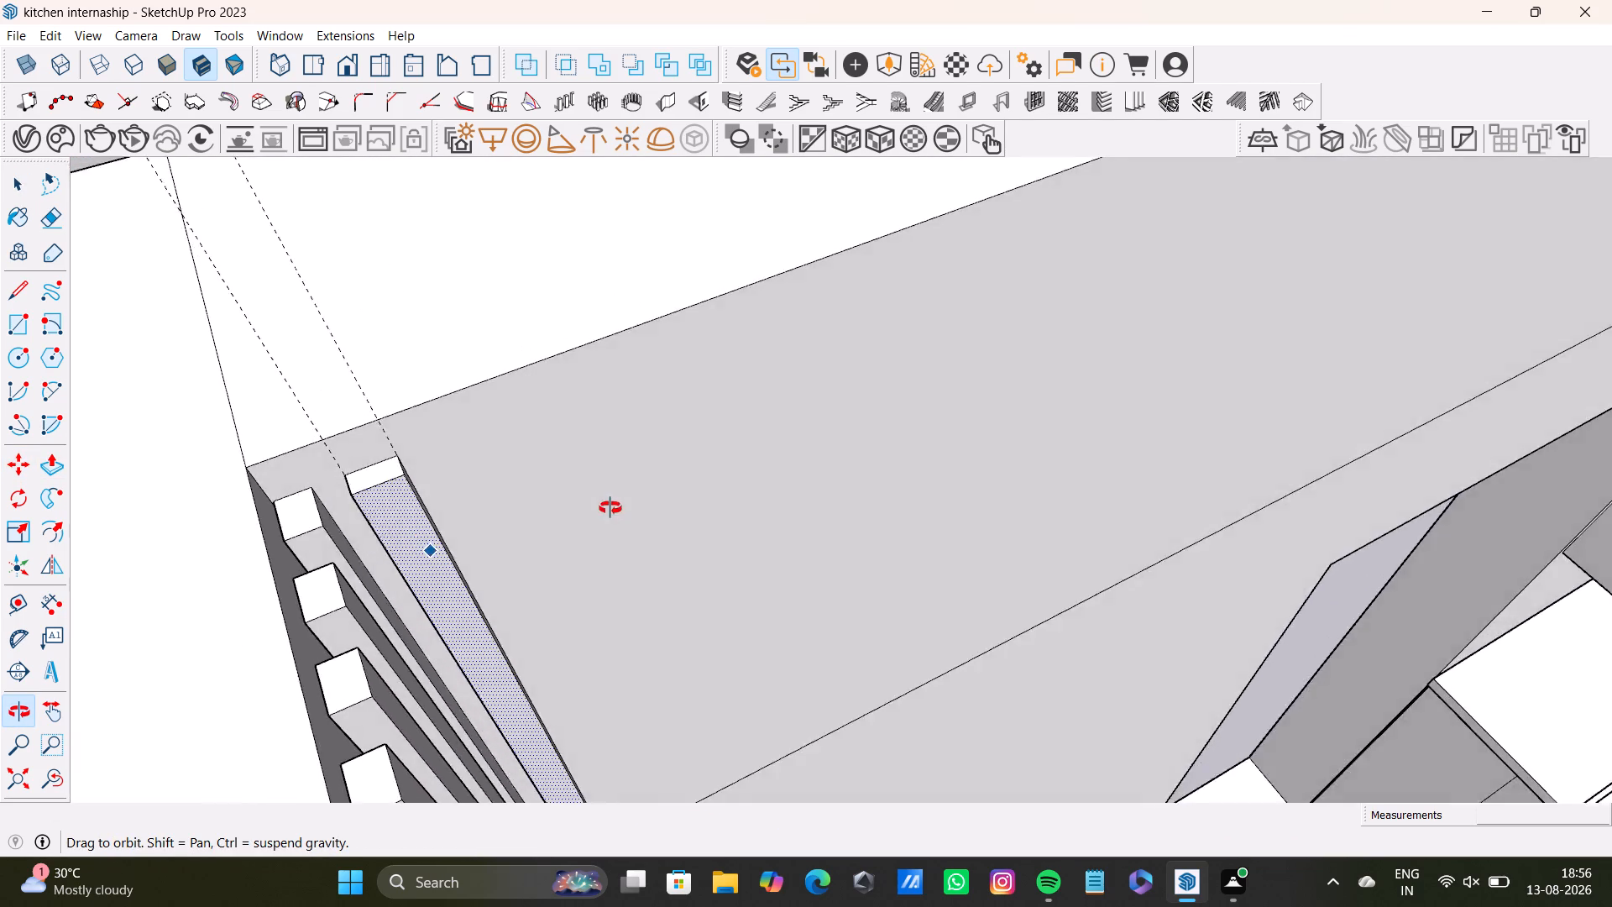
pyautogui.moveTo(610, 508); pyautogui.dragTo(379, 311, button='middle')
pyautogui.moveTo(423, 346); pyautogui.dragTo(266, 345, button='middle')
pyautogui.scroll(6, 657, 328)
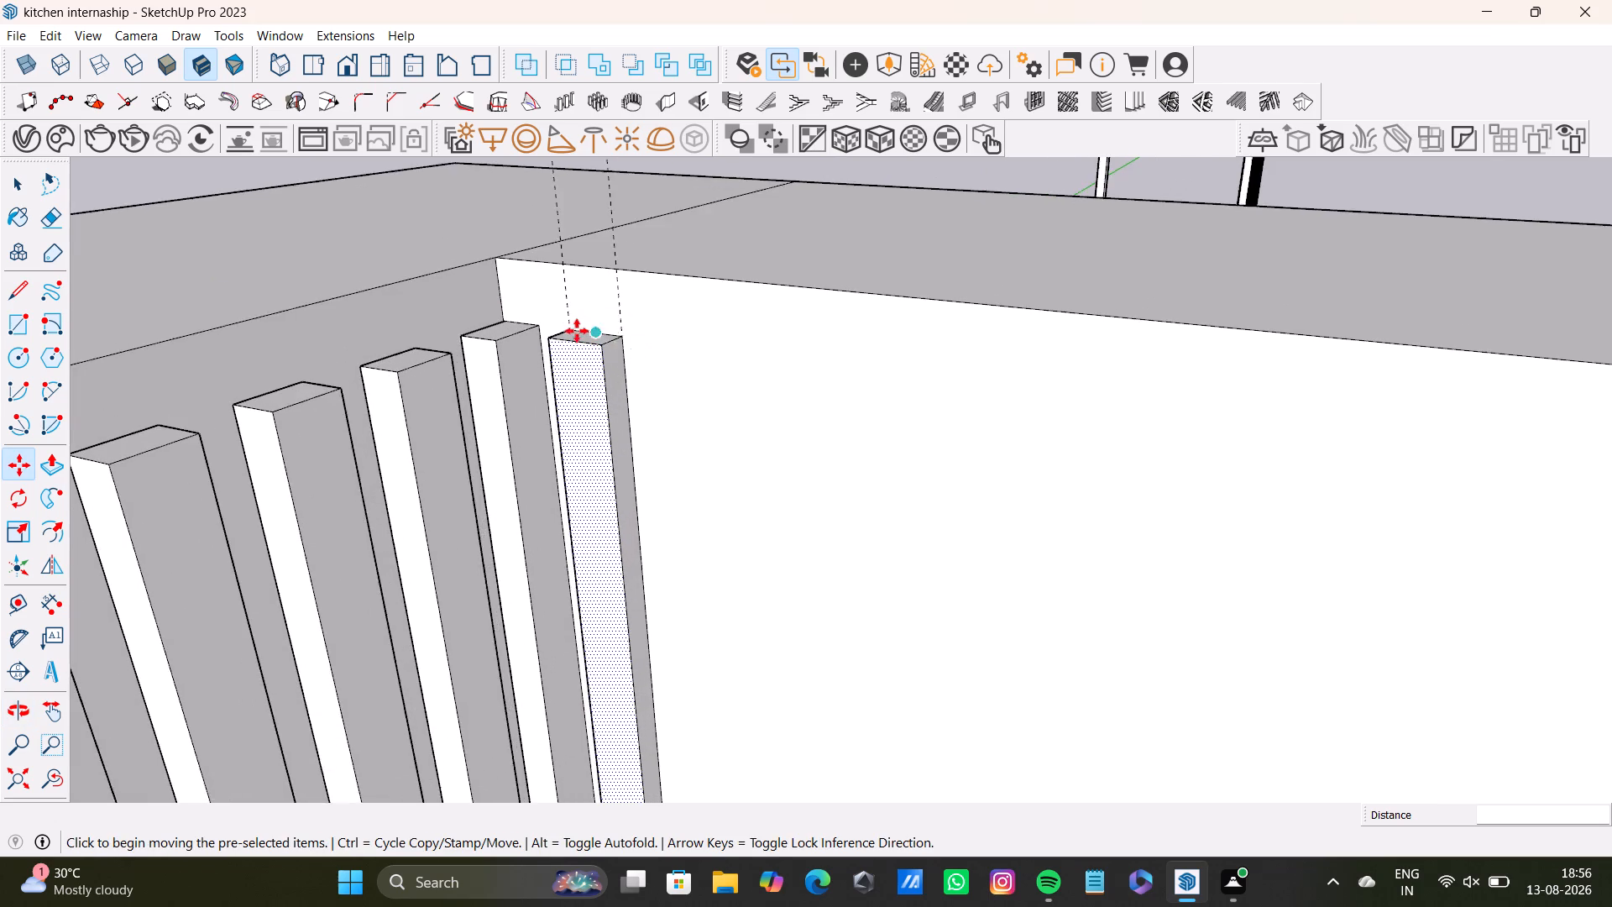
pyautogui.scroll(2, 577, 331)
pyautogui.moveTo(610, 338); pyautogui.dragTo(599, 437, button='middle')
pyautogui.press('space')
pyautogui.click(598, 320)
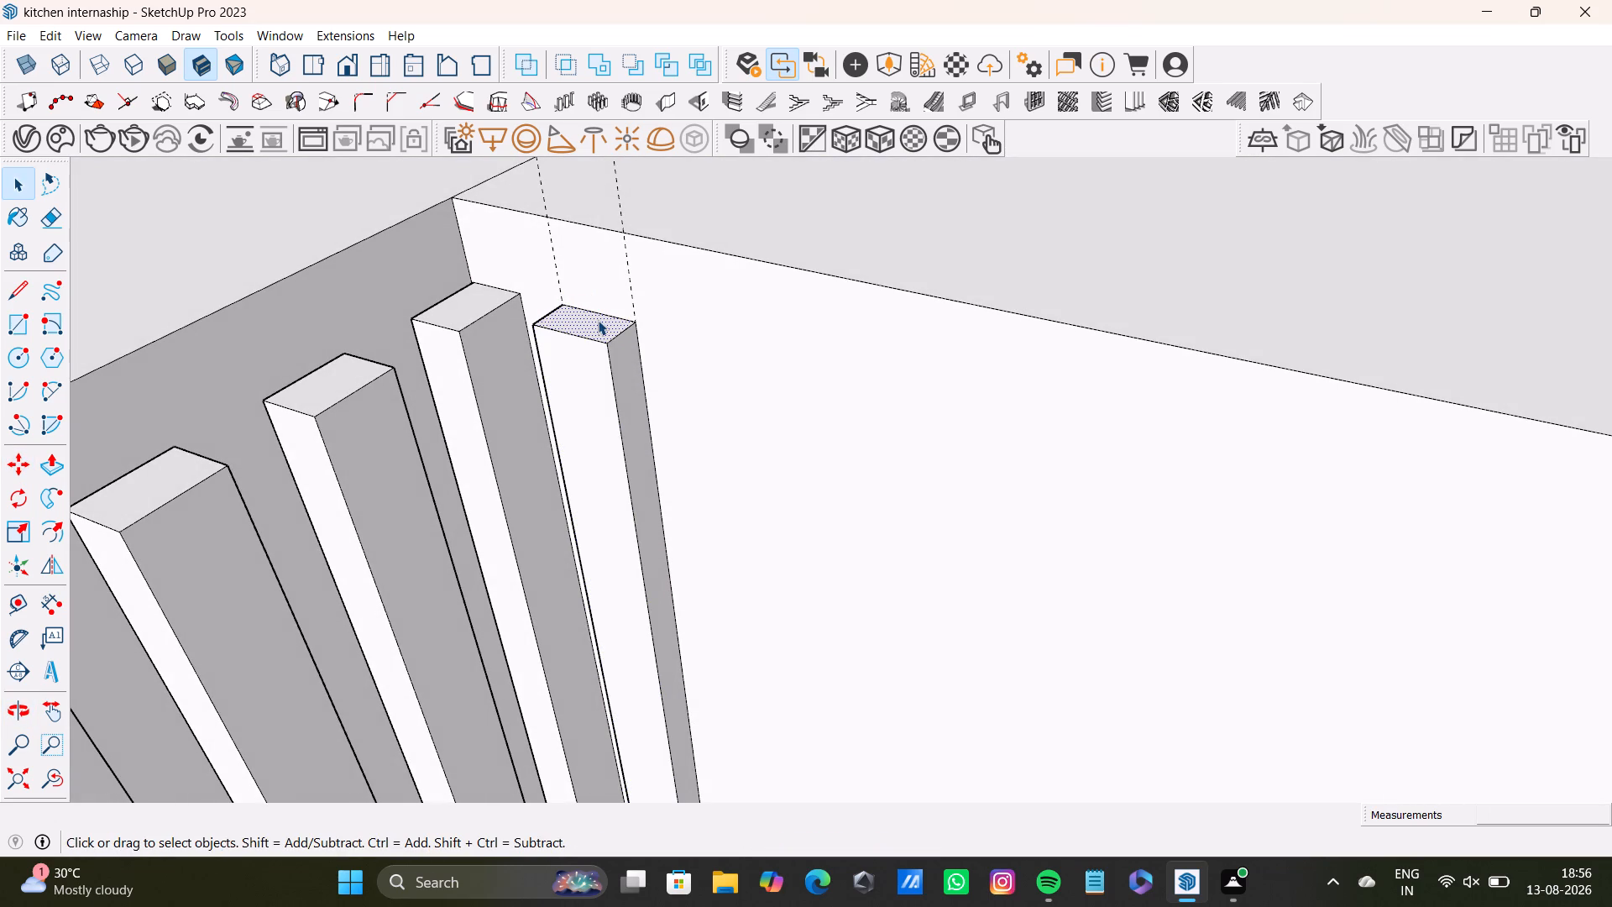
pyautogui.press('p')
pyautogui.click(598, 320)
pyautogui.click(595, 306)
pyautogui.press('space')
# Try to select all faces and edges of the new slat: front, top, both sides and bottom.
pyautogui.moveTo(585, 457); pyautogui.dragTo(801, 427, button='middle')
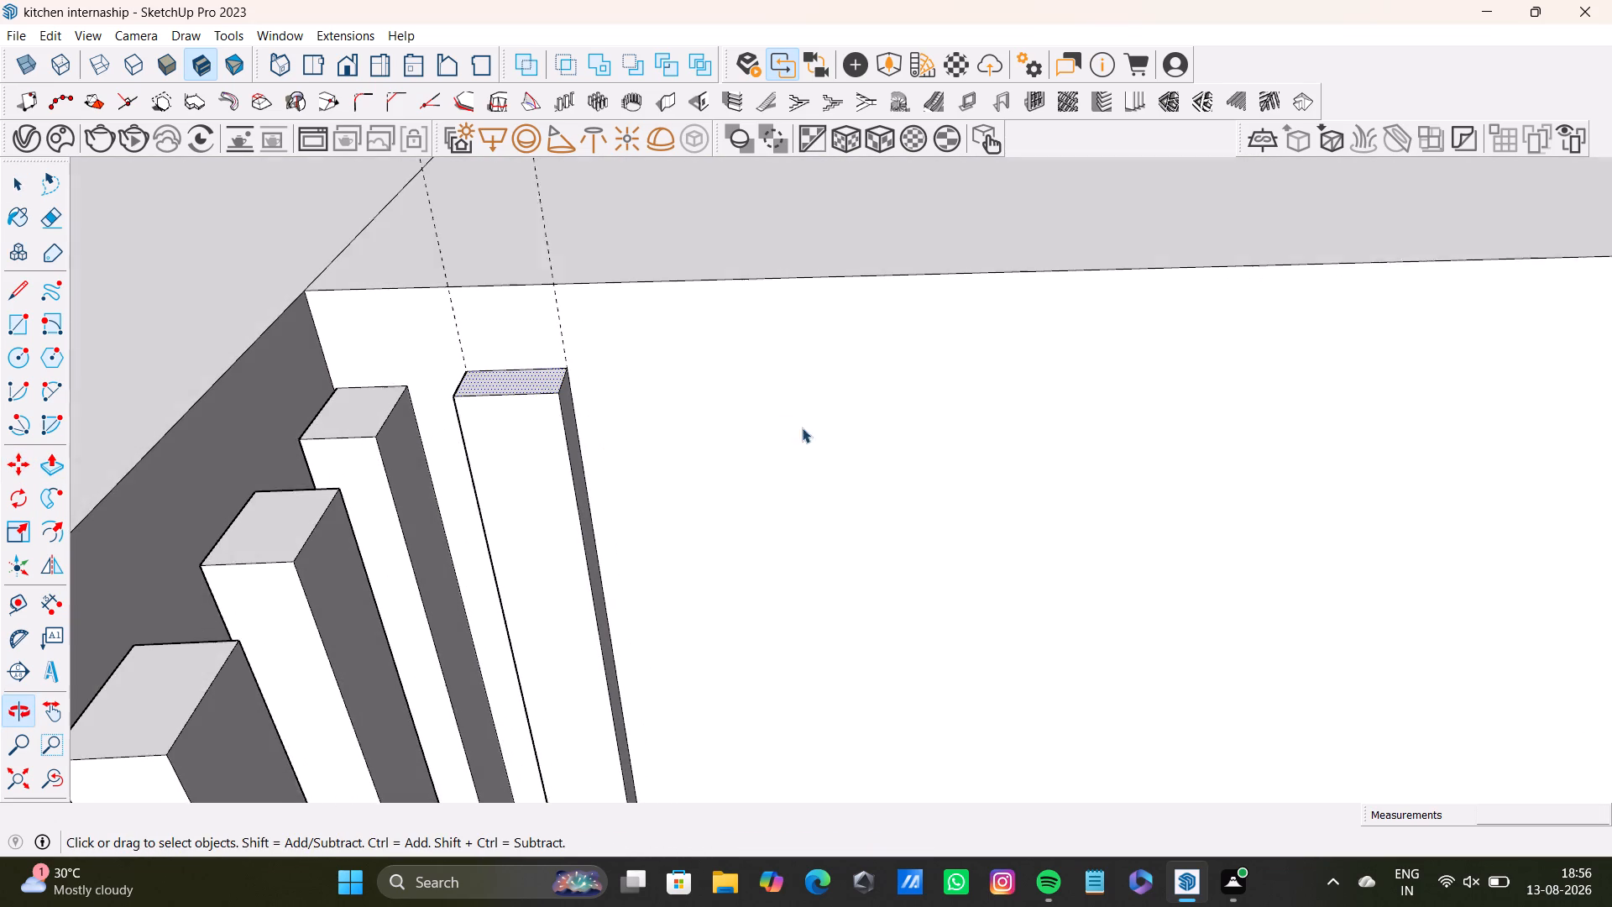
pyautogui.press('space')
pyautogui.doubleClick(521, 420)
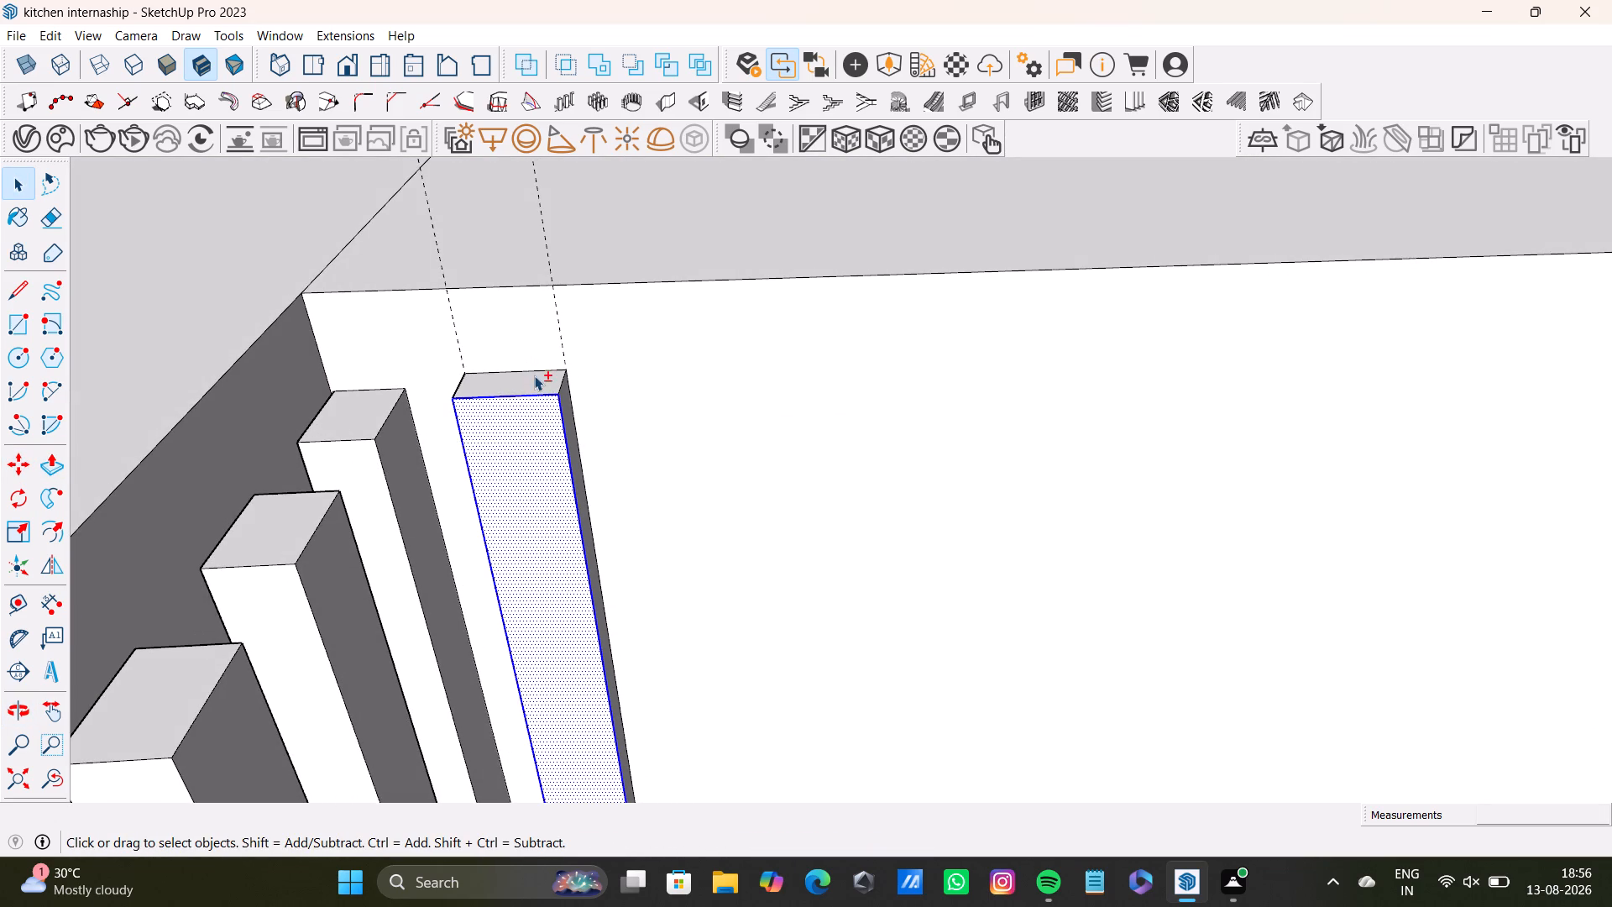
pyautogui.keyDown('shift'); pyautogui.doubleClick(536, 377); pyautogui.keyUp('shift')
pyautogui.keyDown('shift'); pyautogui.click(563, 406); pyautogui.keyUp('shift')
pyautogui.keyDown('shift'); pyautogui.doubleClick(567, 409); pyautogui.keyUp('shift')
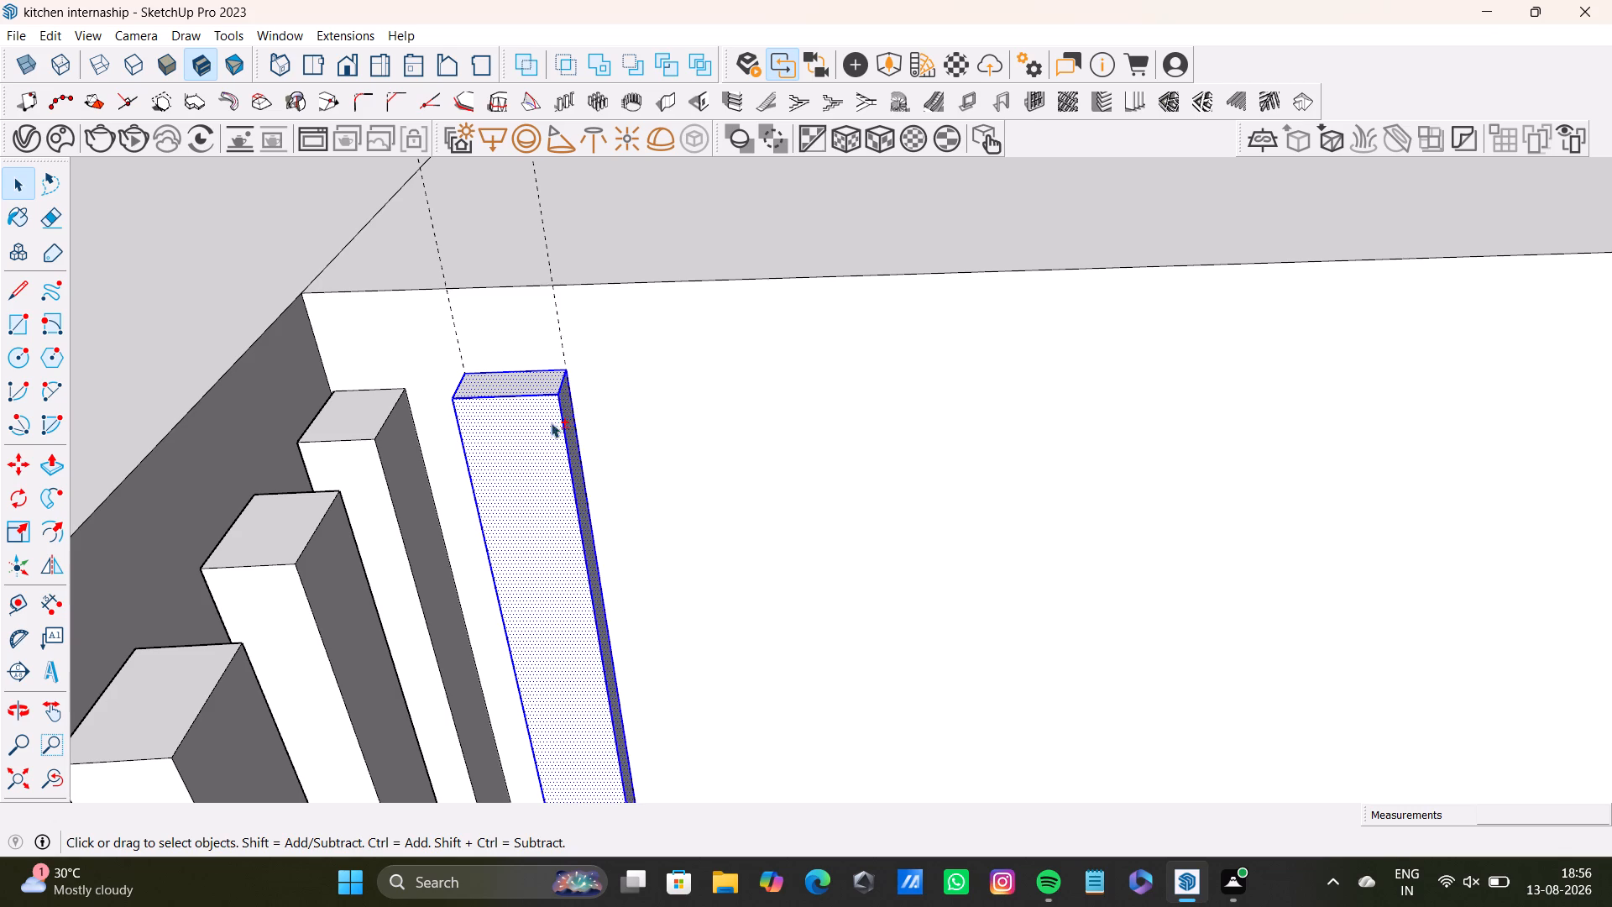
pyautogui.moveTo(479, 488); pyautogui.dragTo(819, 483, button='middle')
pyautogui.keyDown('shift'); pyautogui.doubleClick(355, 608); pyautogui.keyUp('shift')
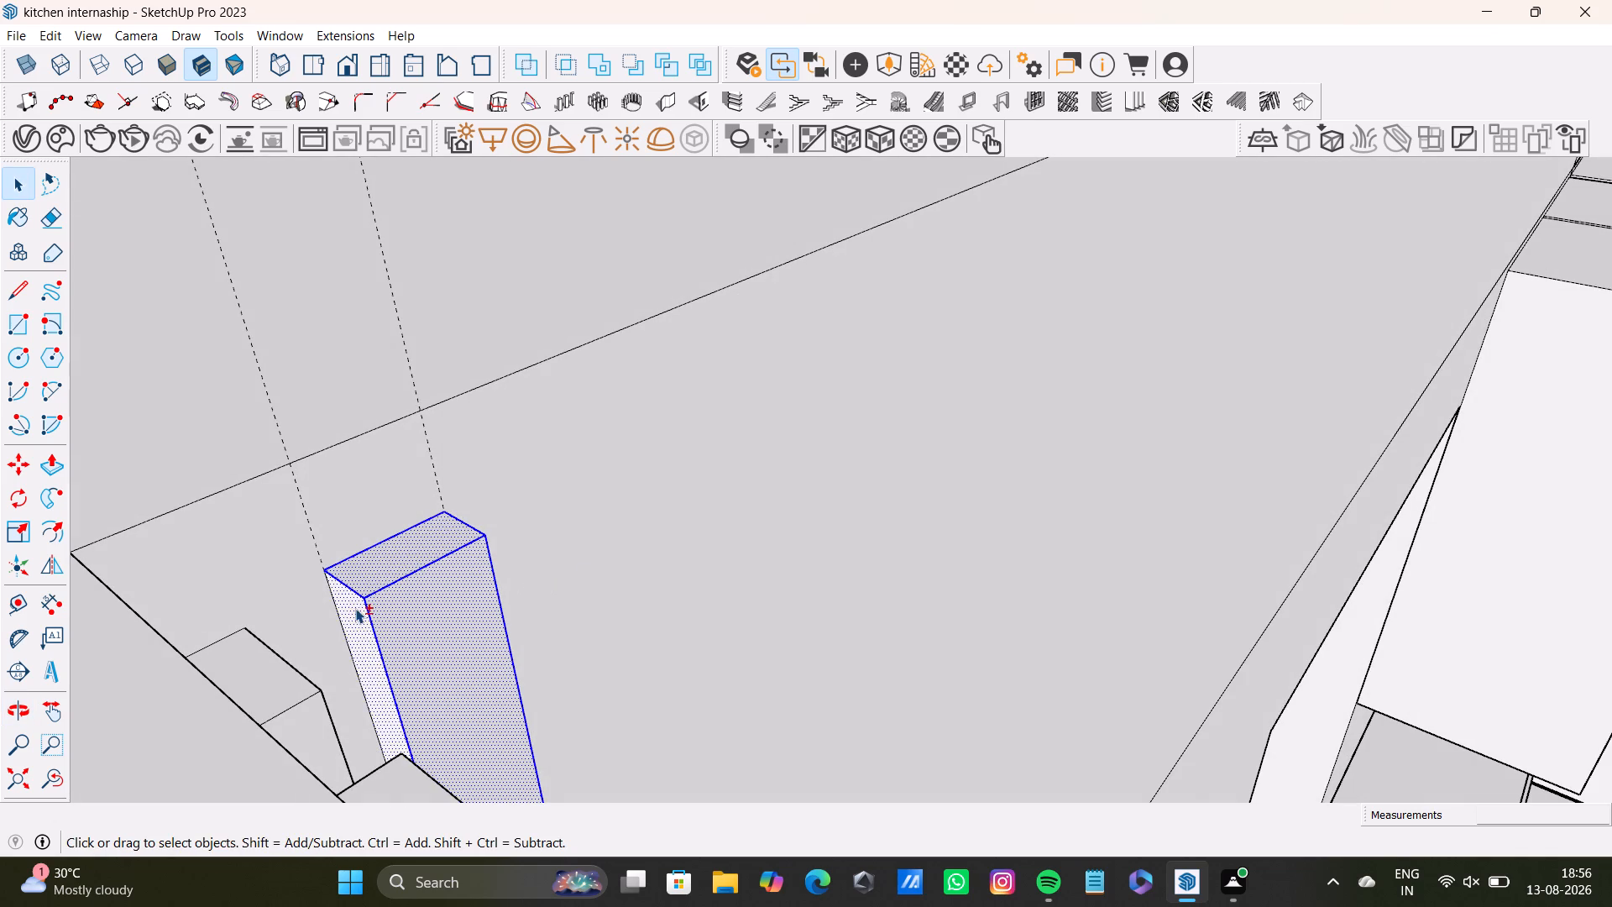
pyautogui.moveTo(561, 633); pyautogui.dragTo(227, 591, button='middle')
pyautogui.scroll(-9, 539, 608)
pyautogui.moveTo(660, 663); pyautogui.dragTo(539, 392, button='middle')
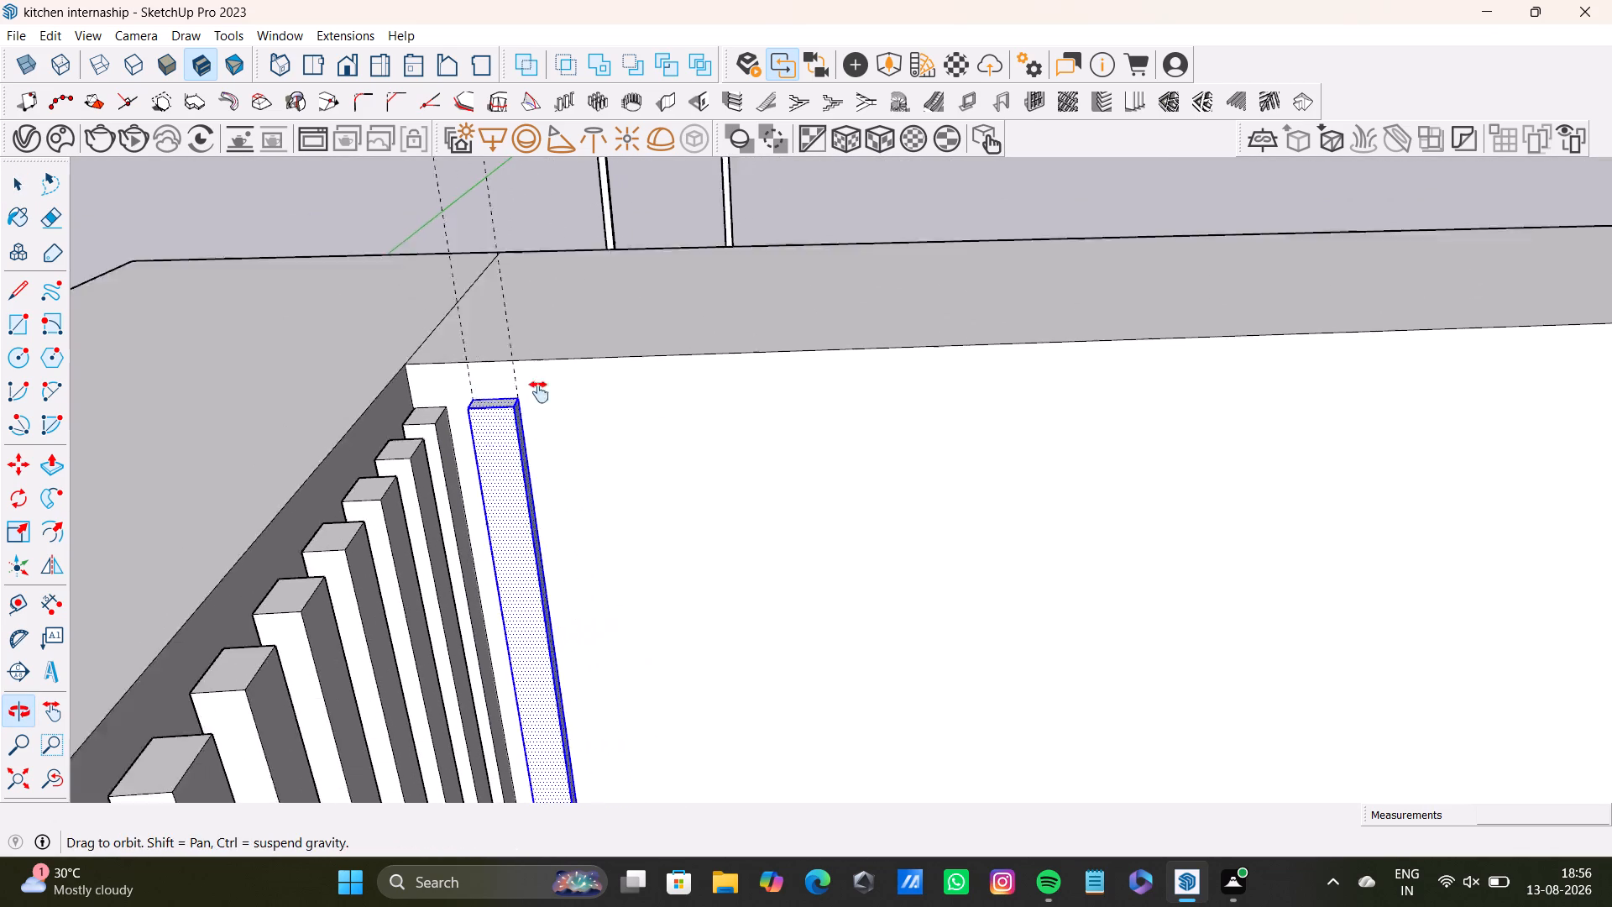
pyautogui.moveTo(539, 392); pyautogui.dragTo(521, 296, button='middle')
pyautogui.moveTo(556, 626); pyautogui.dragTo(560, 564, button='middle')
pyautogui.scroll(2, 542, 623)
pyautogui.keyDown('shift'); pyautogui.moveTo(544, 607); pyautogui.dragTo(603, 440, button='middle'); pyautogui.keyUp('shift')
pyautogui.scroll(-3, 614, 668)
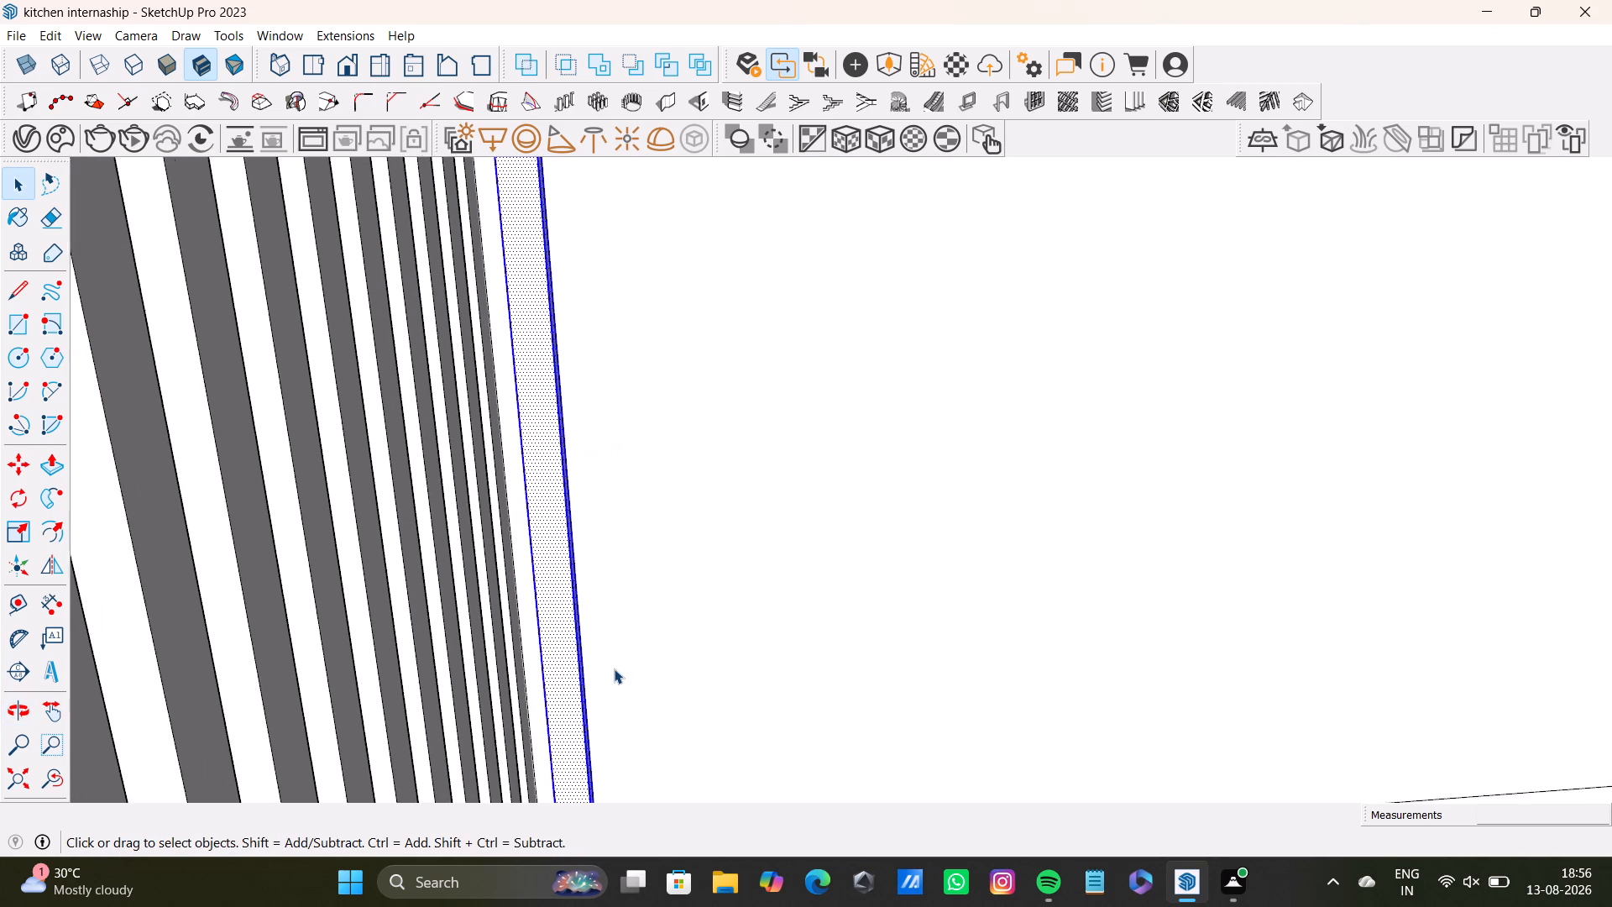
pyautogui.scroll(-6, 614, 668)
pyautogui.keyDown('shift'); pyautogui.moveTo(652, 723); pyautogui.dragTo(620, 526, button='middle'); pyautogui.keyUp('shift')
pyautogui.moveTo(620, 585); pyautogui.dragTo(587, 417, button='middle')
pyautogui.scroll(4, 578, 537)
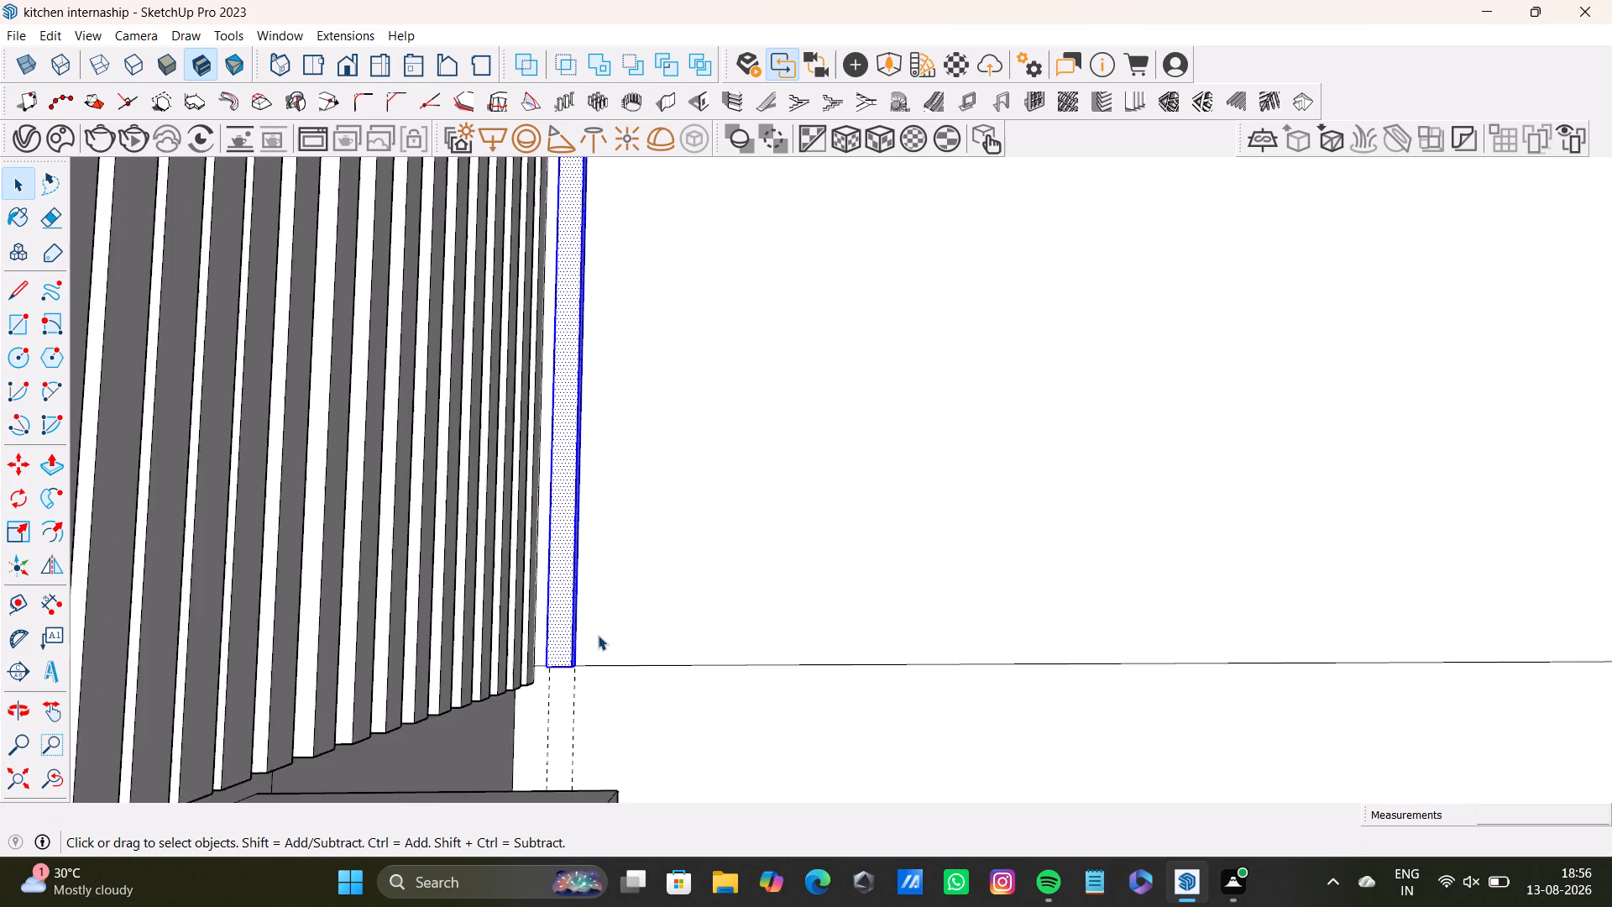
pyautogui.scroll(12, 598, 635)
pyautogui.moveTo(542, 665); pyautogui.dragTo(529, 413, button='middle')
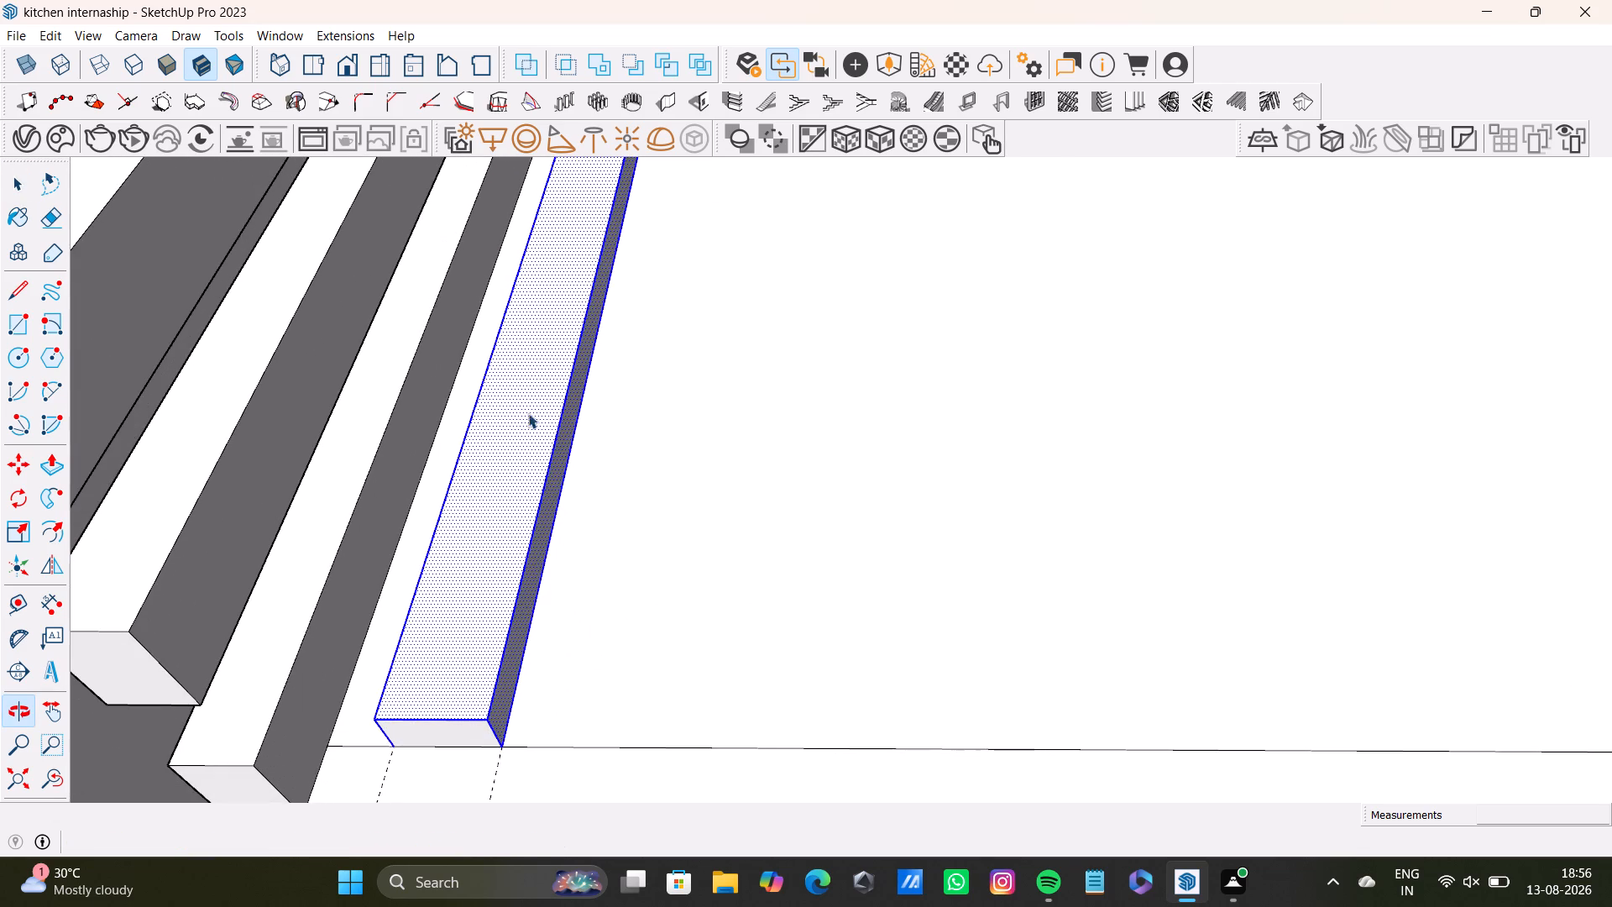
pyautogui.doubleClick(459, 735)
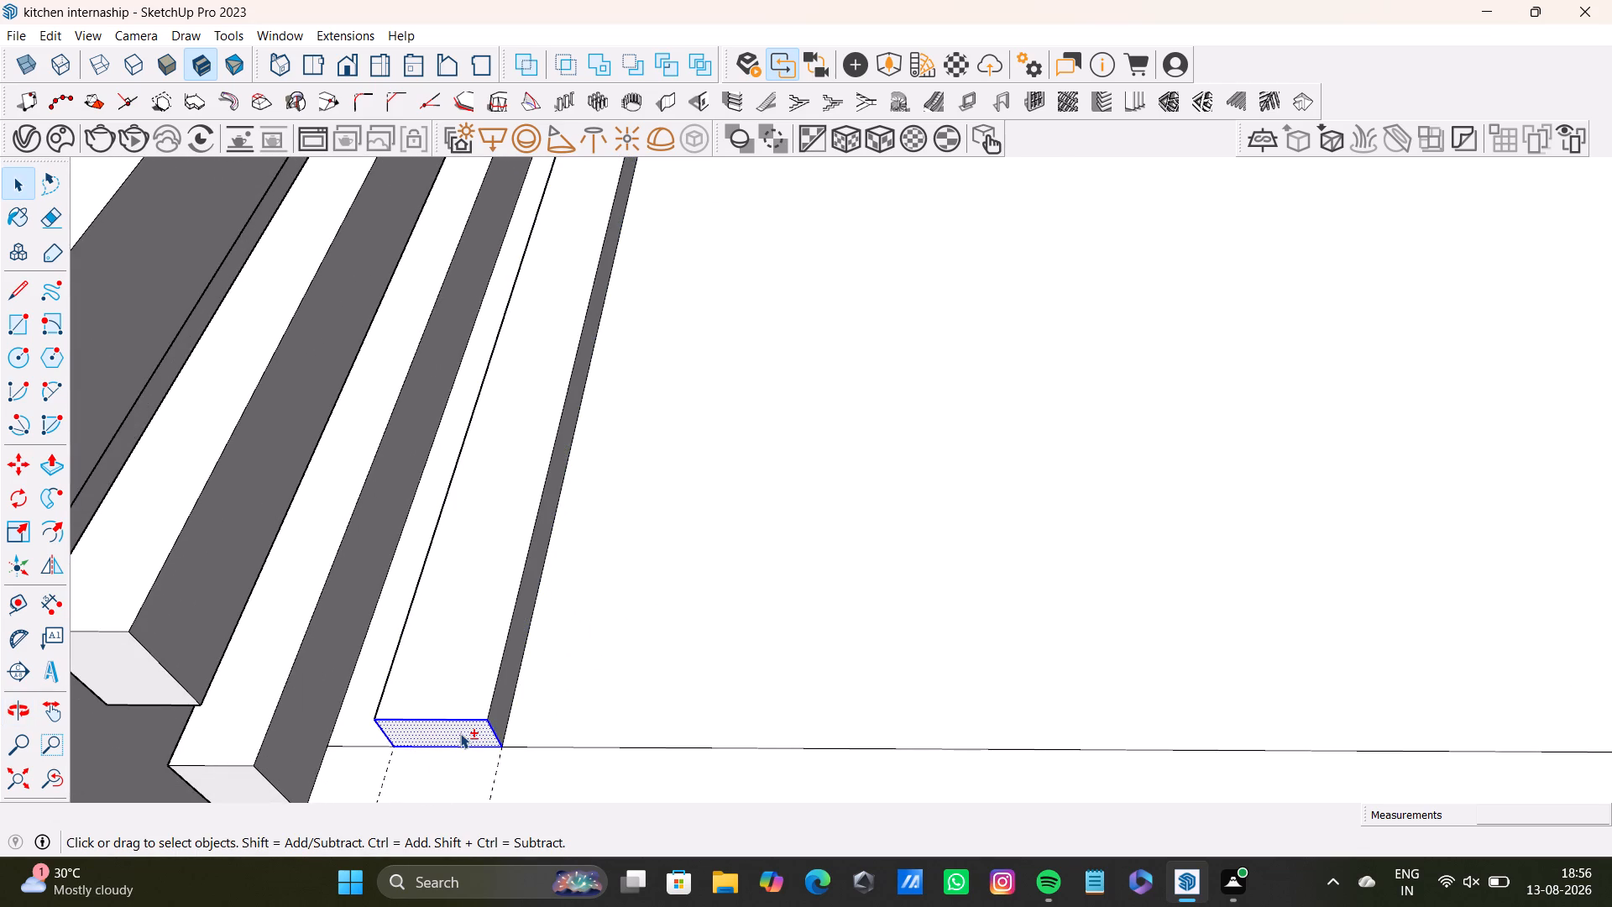
# Extend the new slat's bottom end downward with Push/Pull by about 7/16" and a further 3/16".
pyautogui.click(461, 732)
pyautogui.press('p')
pyautogui.moveTo(464, 728); pyautogui.dragTo(465, 731)
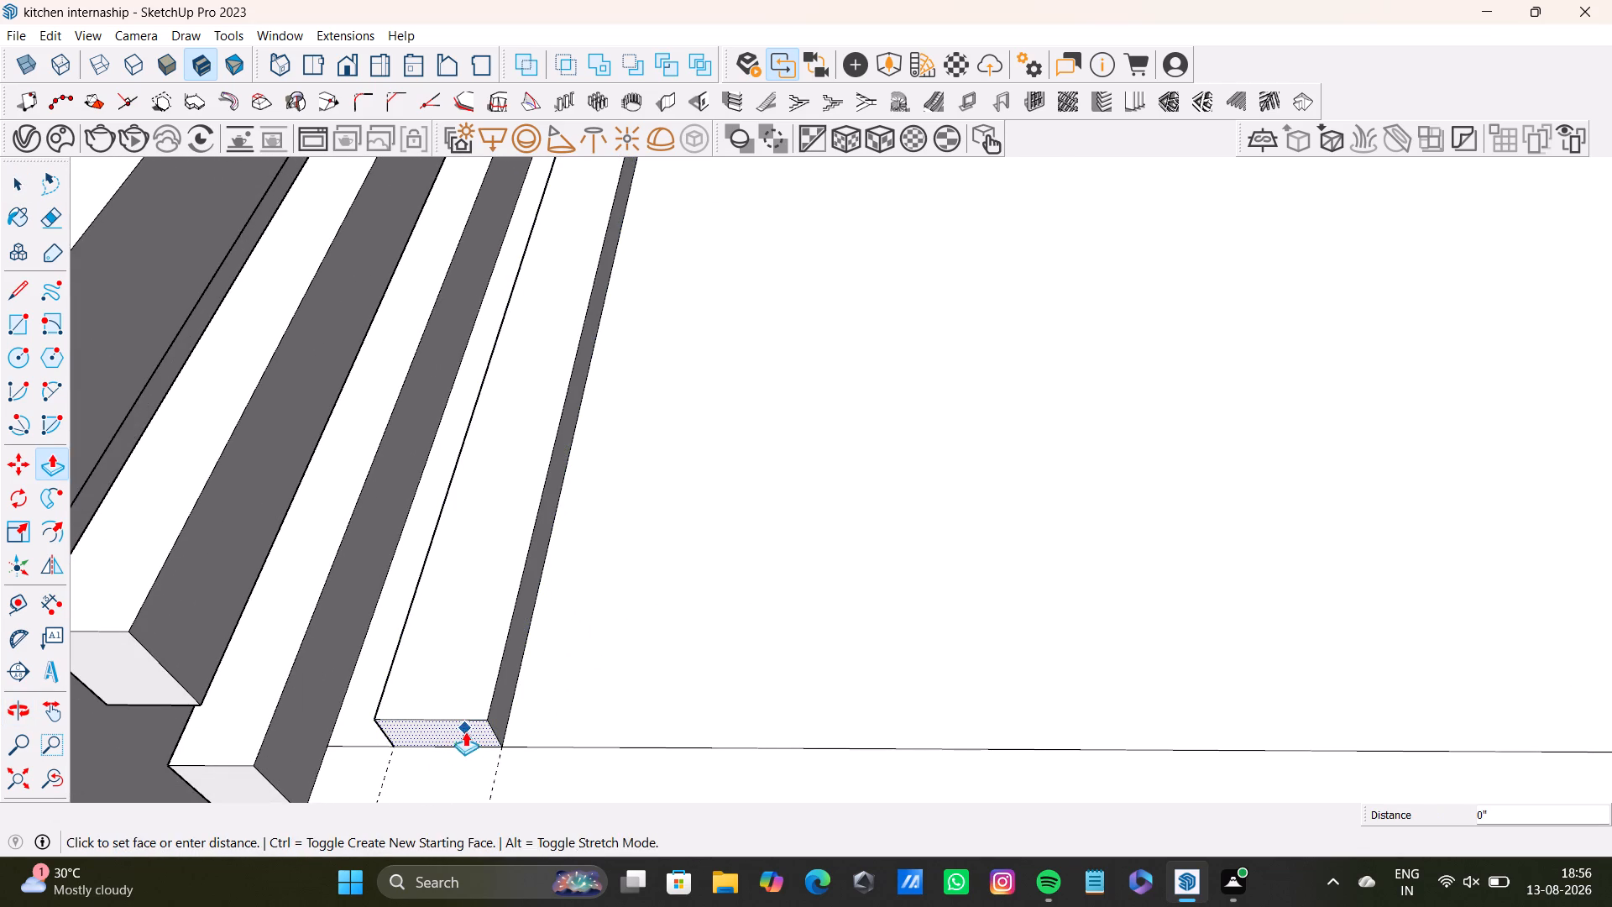
pyautogui.moveTo(465, 731); pyautogui.dragTo(456, 784)
pyautogui.scroll(-1, 455, 785)
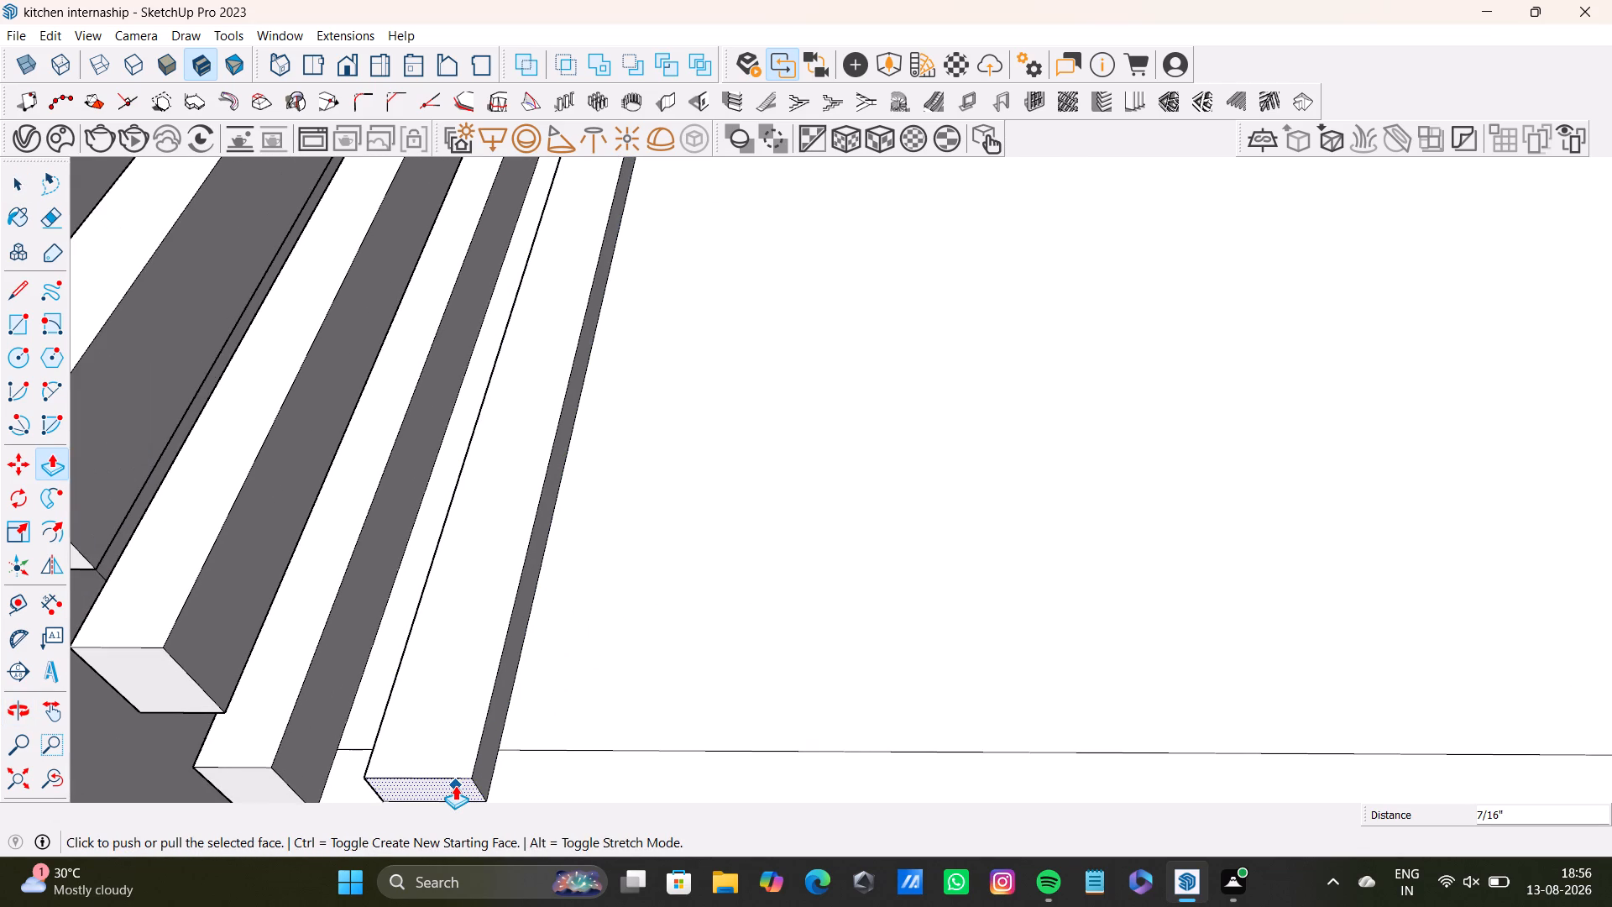
pyautogui.scroll(-3, 455, 785)
pyautogui.moveTo(455, 785); pyautogui.dragTo(493, 501, button='middle')
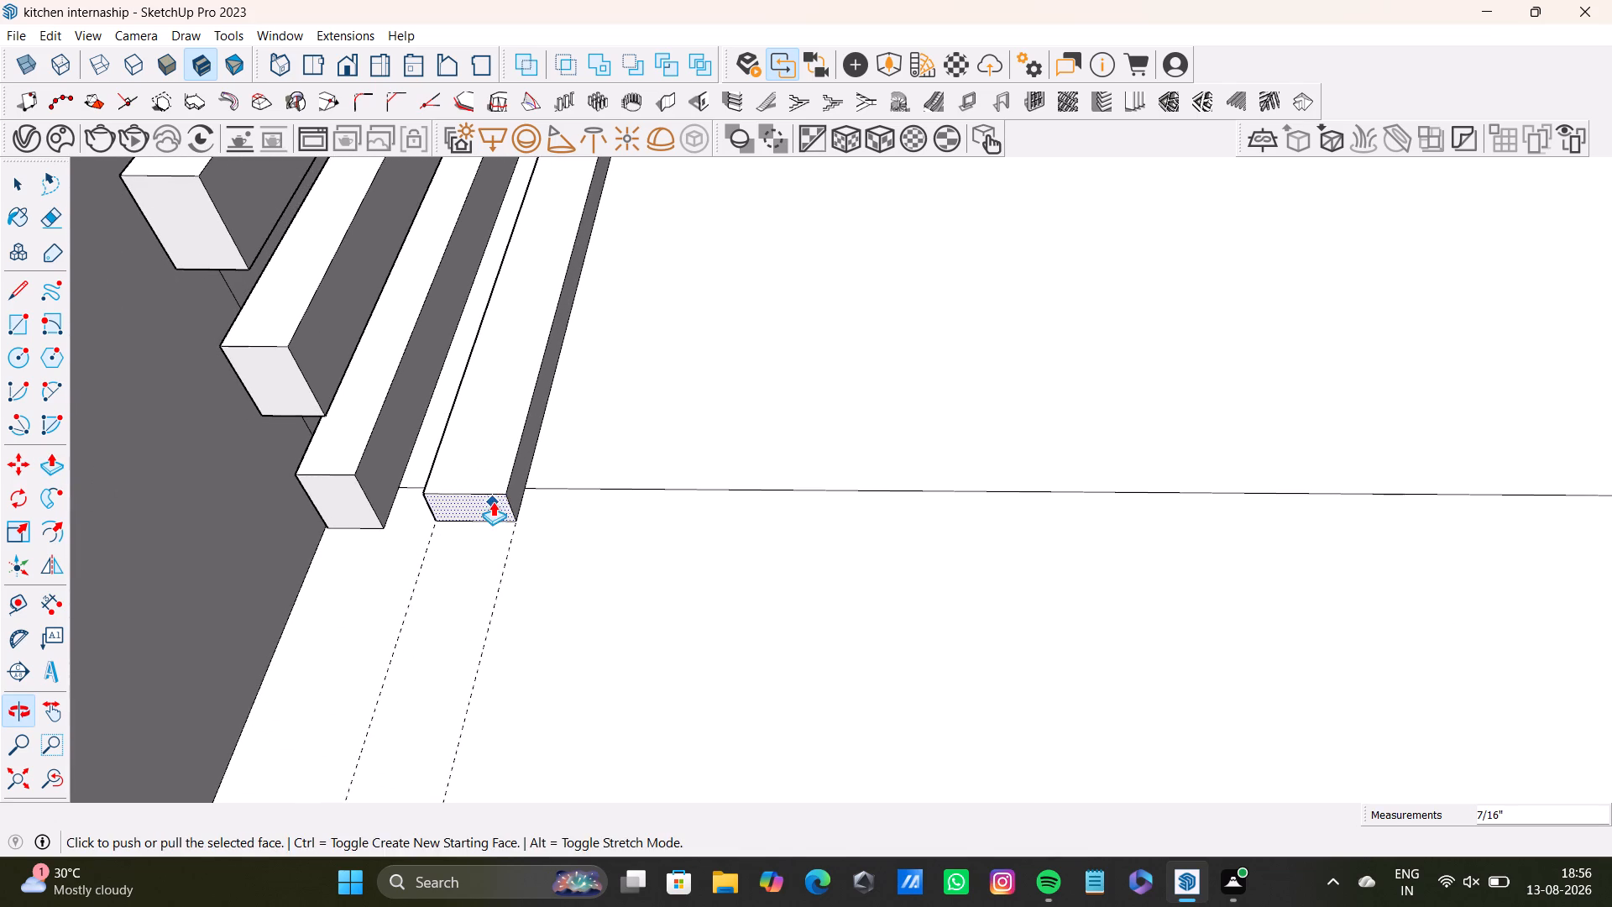
pyautogui.moveTo(484, 511); pyautogui.dragTo(482, 521)
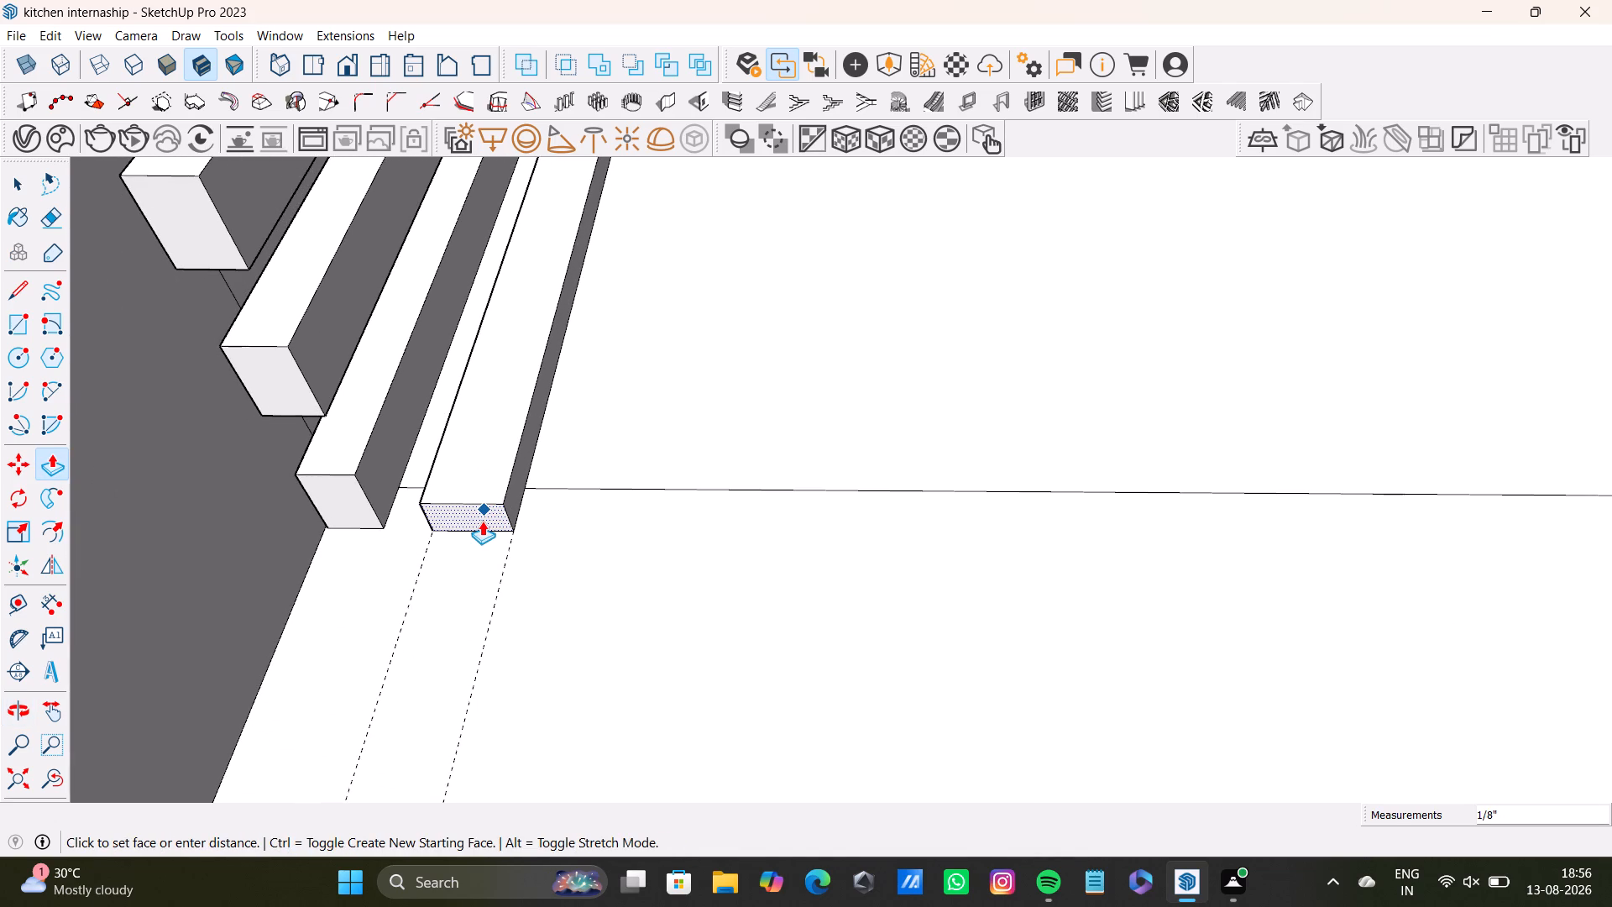
pyautogui.moveTo(482, 521); pyautogui.dragTo(479, 524)
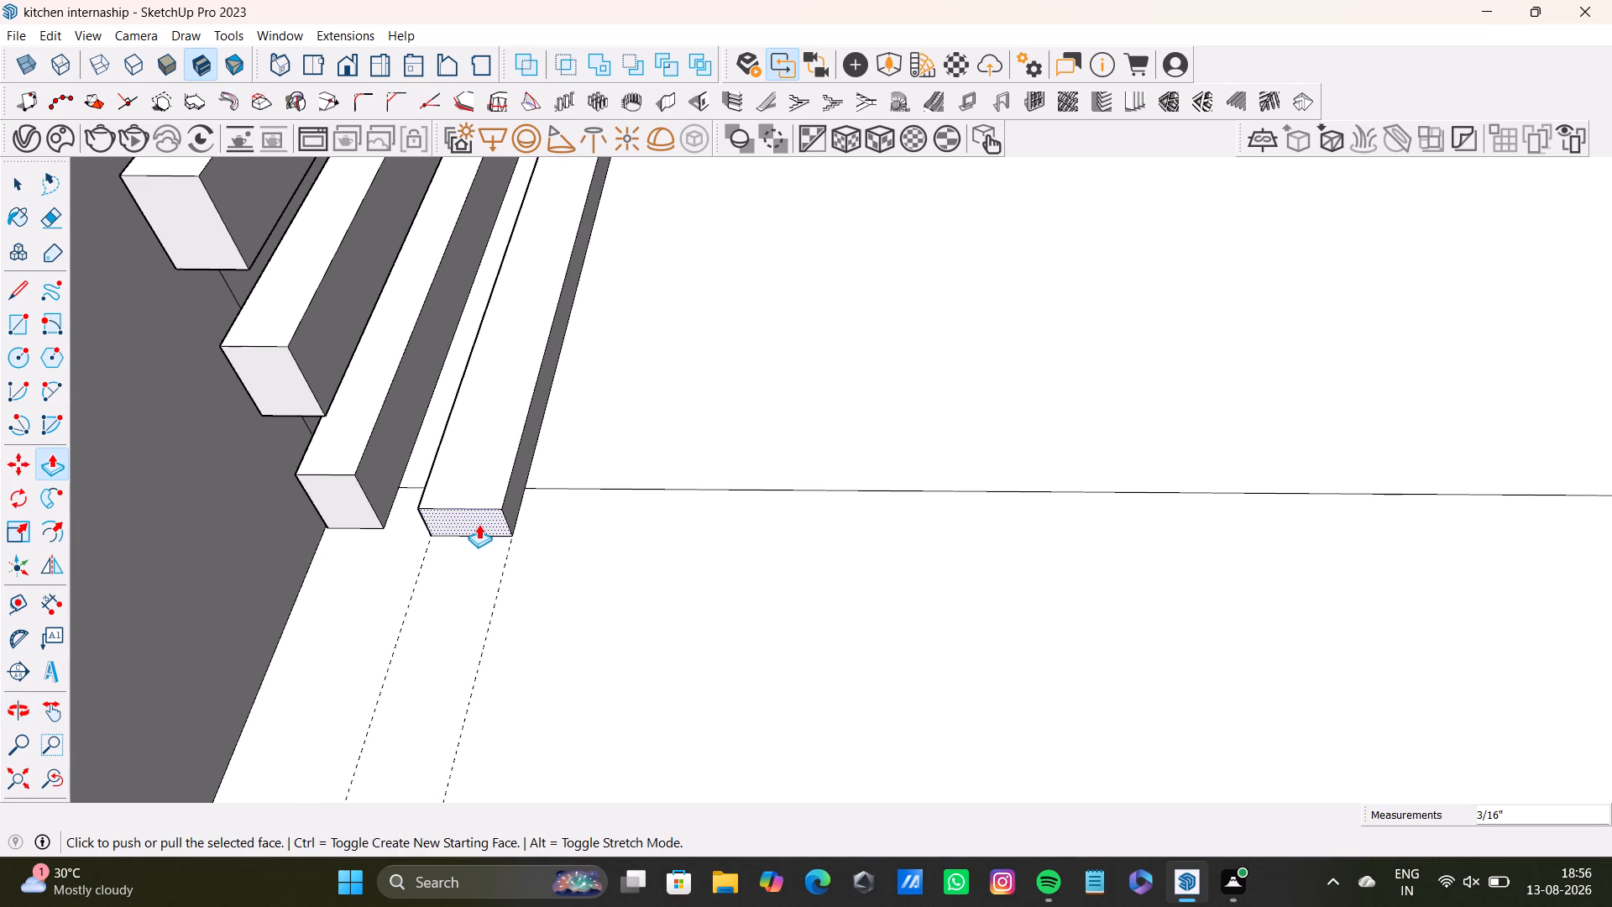
pyautogui.press('space')
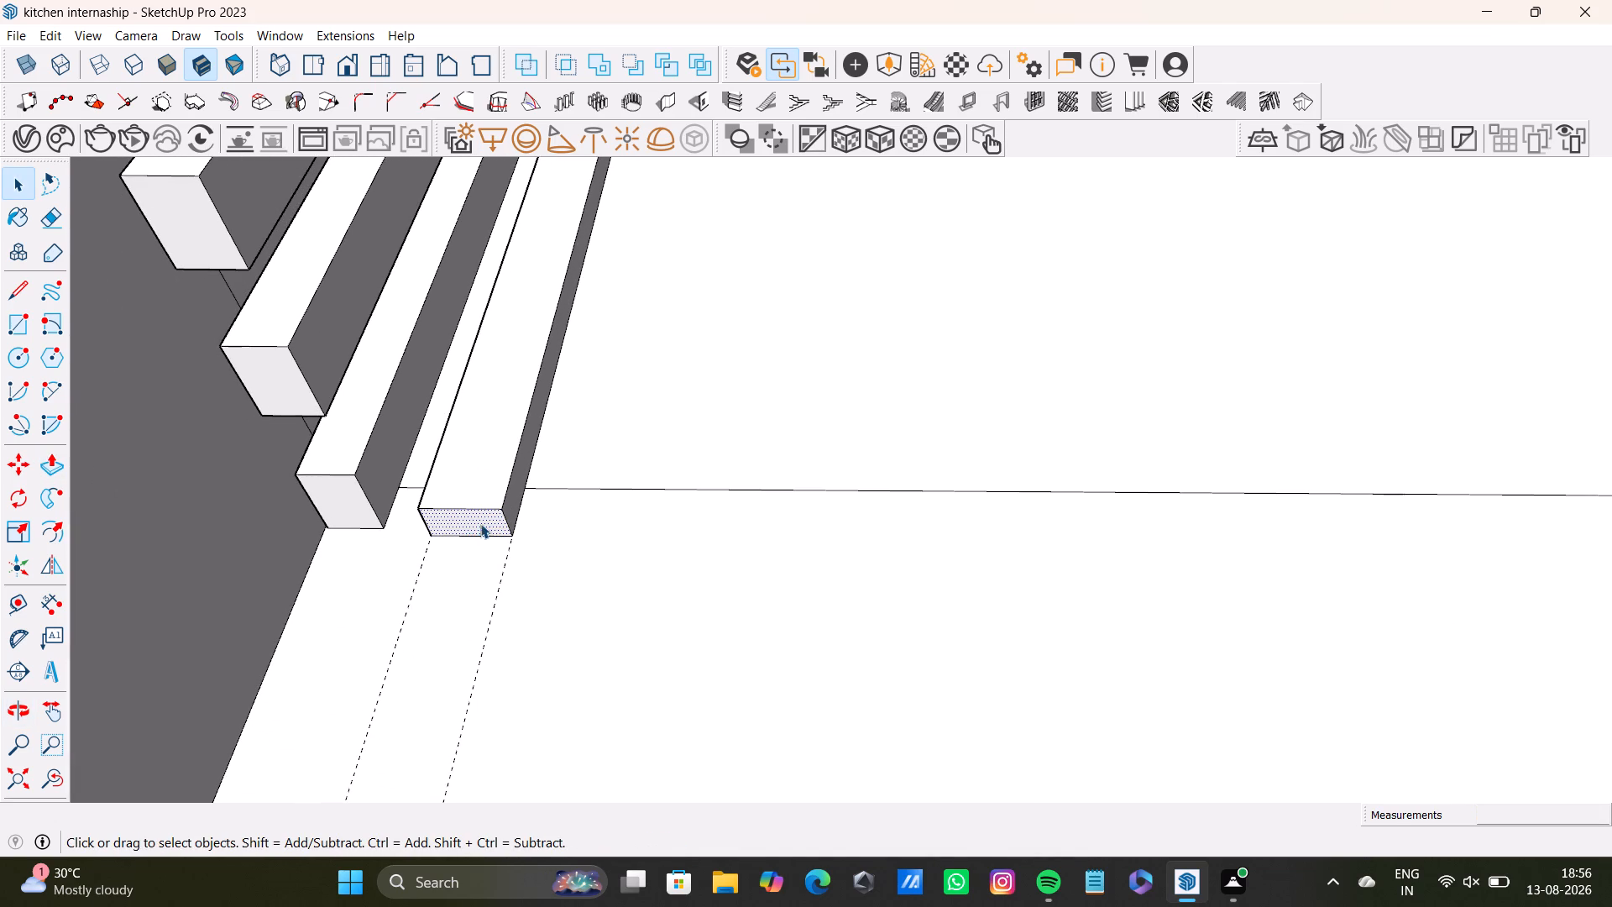
# Push/Pull the new slat's bottom face up to the horizontal line marking the band's lower edge.
pyautogui.scroll(-8, 530, 510)
pyautogui.click(23, 771)
pyautogui.moveTo(1025, 515); pyautogui.dragTo(964, 757, button='middle')
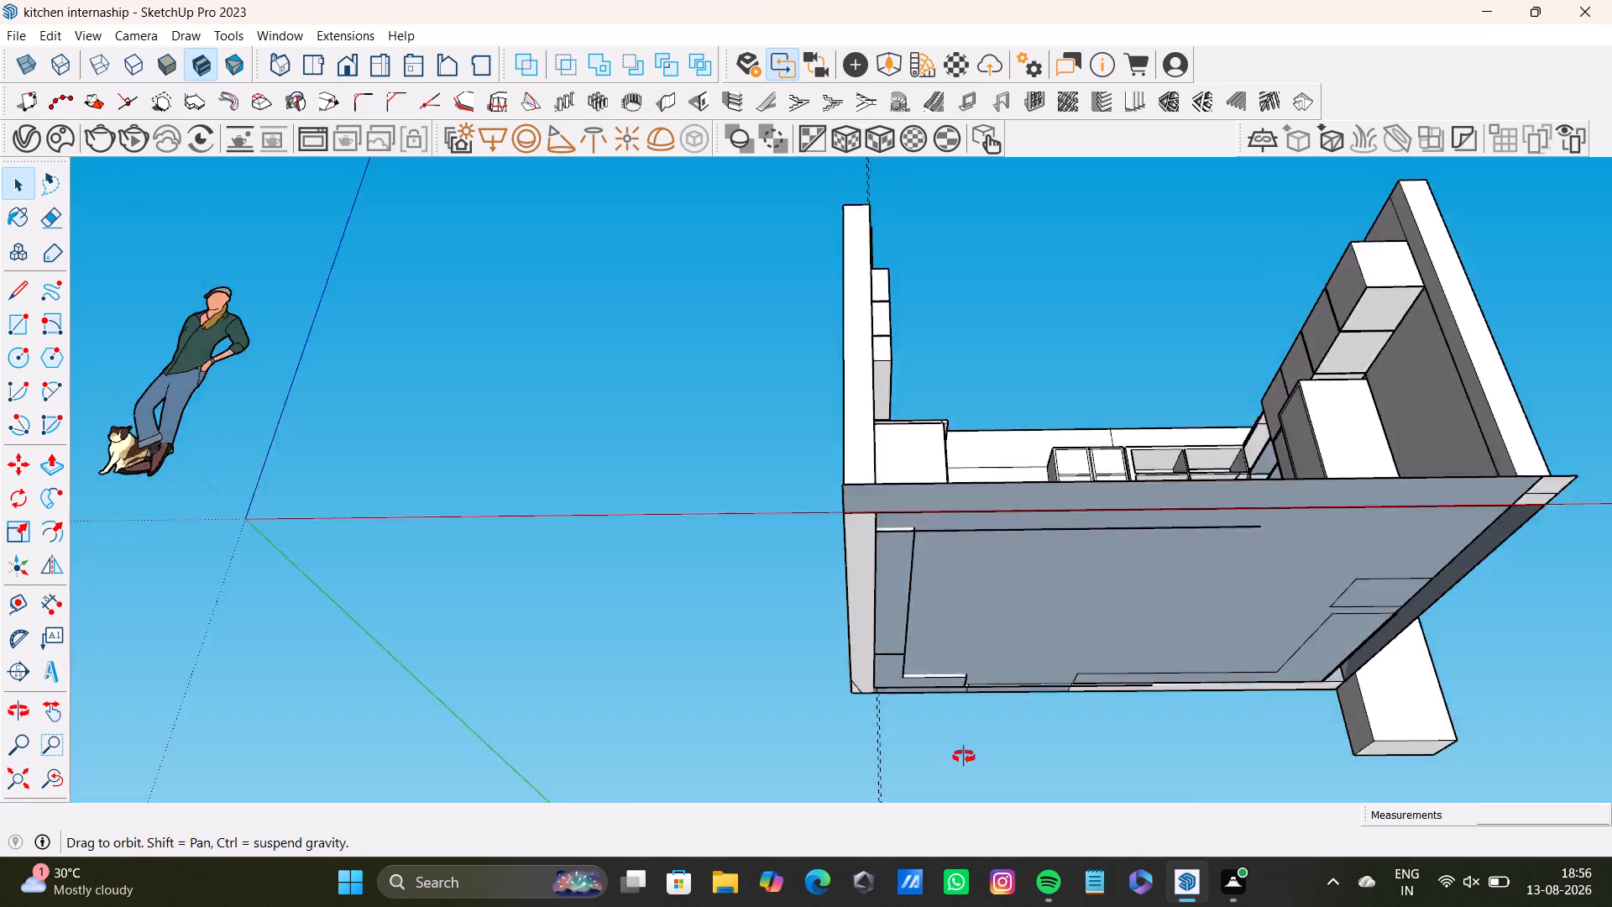
pyautogui.moveTo(964, 757); pyautogui.dragTo(897, 906, button='middle')
pyautogui.scroll(9, 968, 512)
pyautogui.scroll(1, 895, 346)
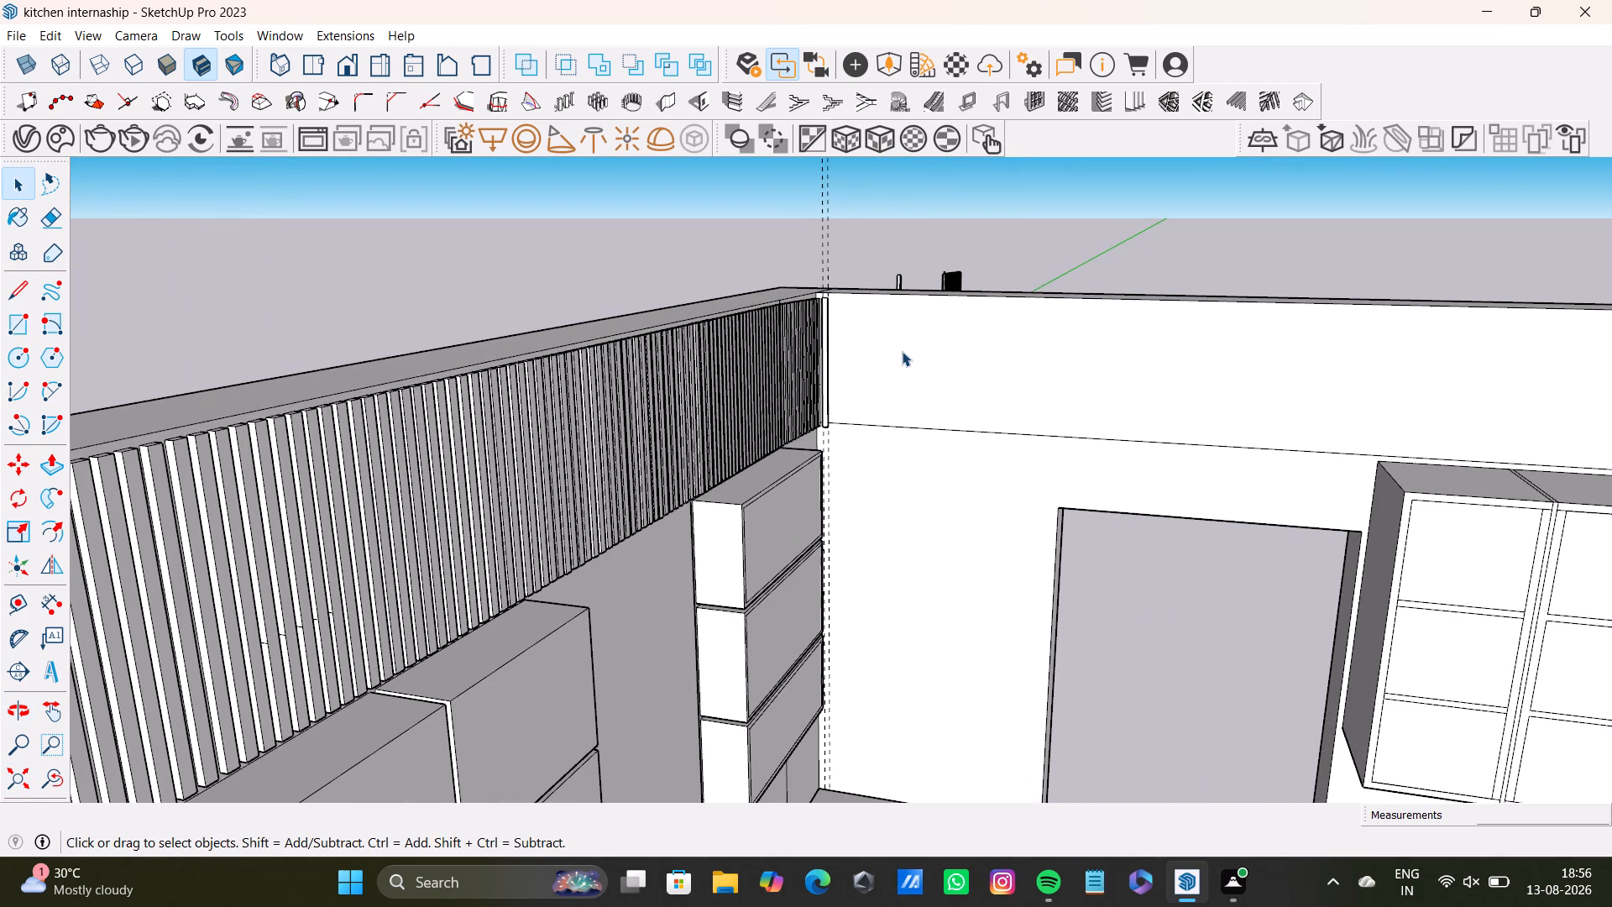
pyautogui.scroll(18, 844, 418)
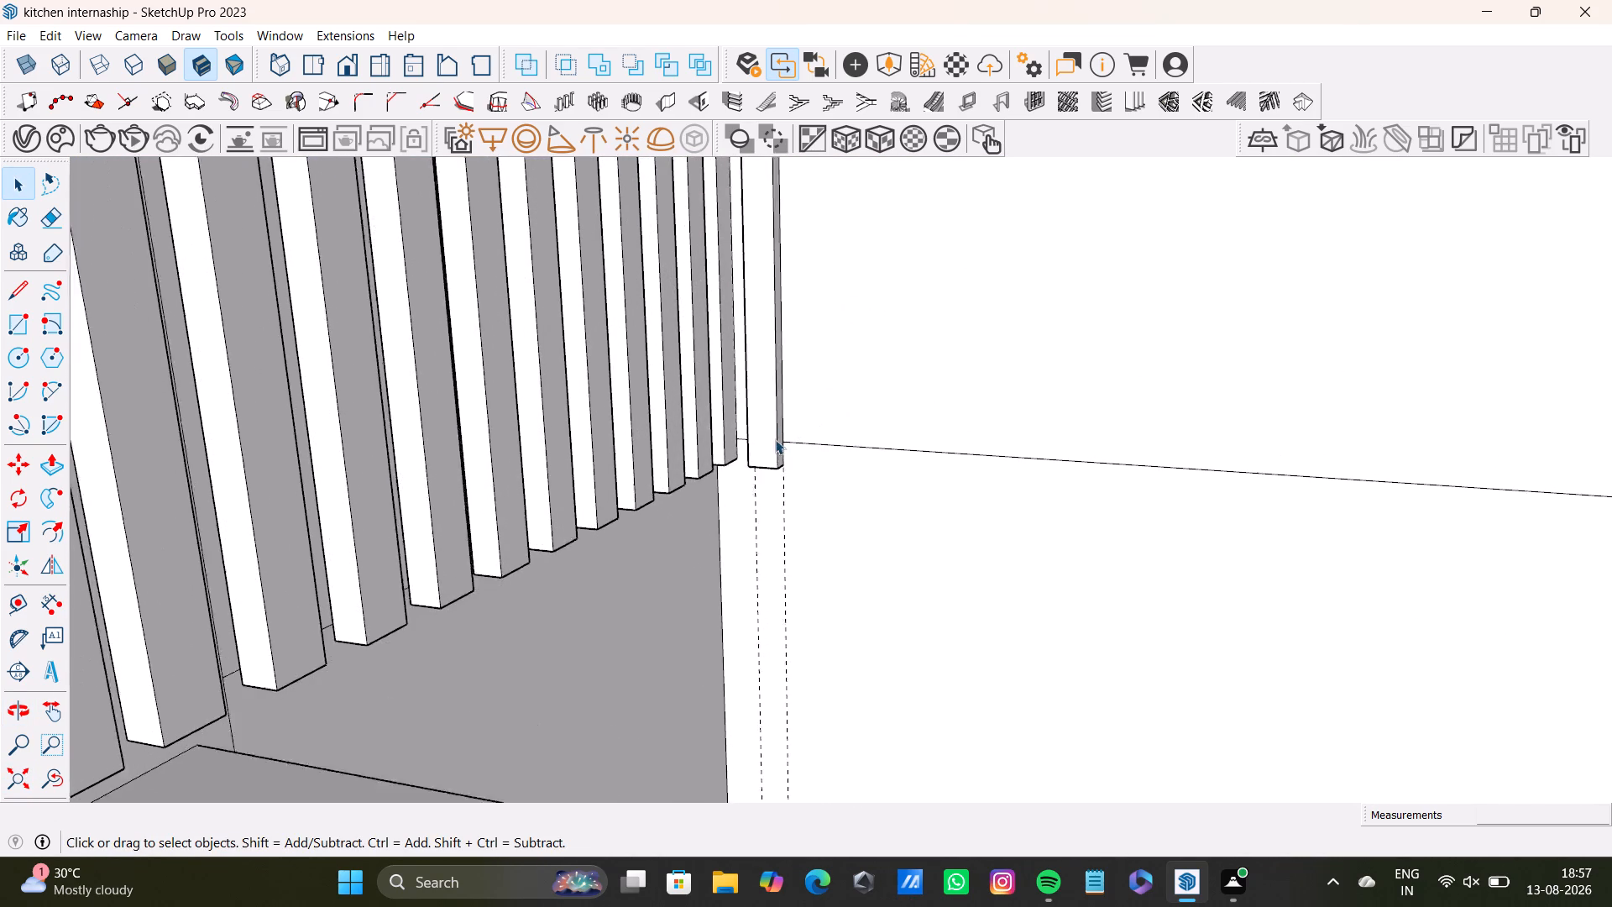
pyautogui.scroll(1, 775, 439)
pyautogui.moveTo(777, 456); pyautogui.dragTo(818, 337, button='middle')
pyautogui.scroll(11, 745, 532)
pyautogui.moveTo(753, 518); pyautogui.dragTo(772, 448, button='middle')
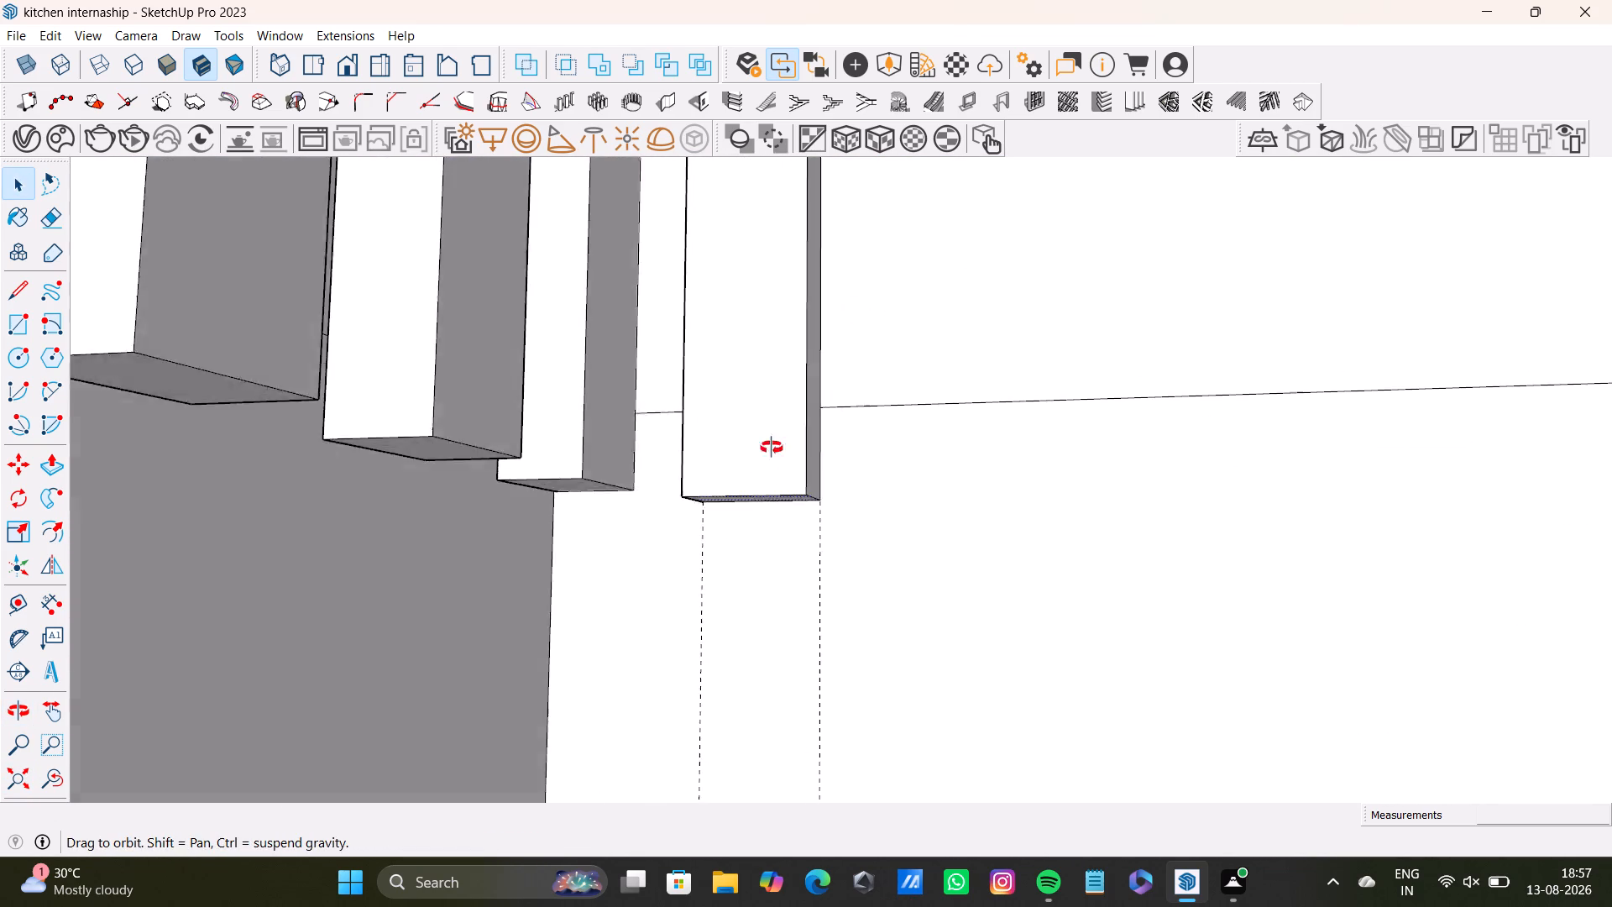
pyautogui.moveTo(772, 448); pyautogui.dragTo(769, 400, button='middle')
pyautogui.click(786, 506)
pyautogui.press('p')
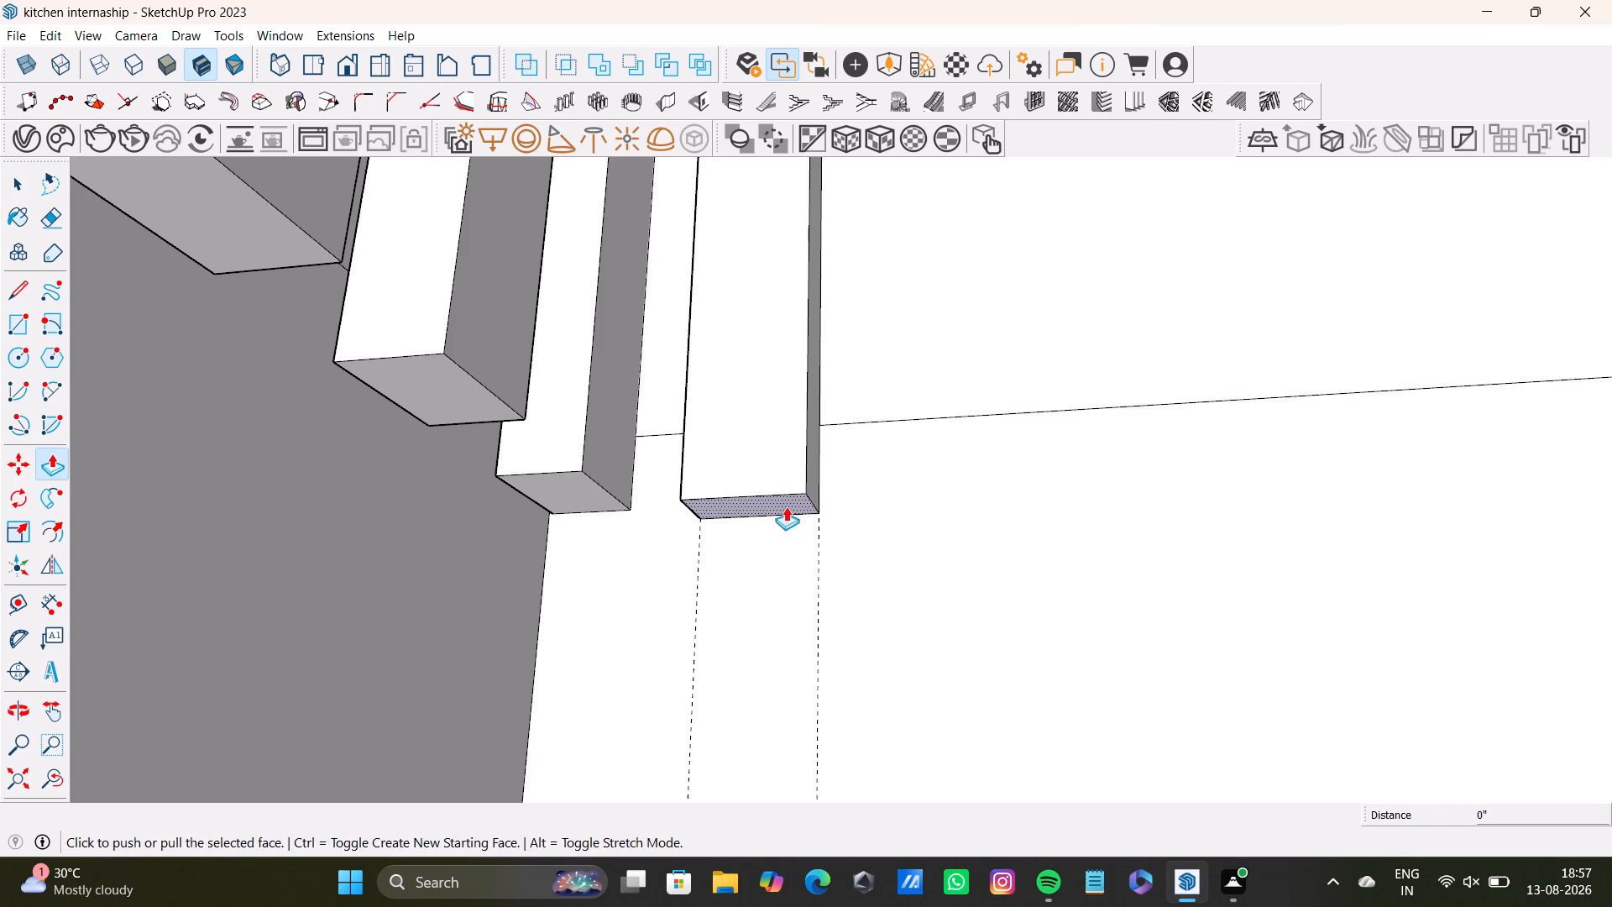
pyautogui.moveTo(786, 506); pyautogui.dragTo(811, 419)
pyautogui.press('space')
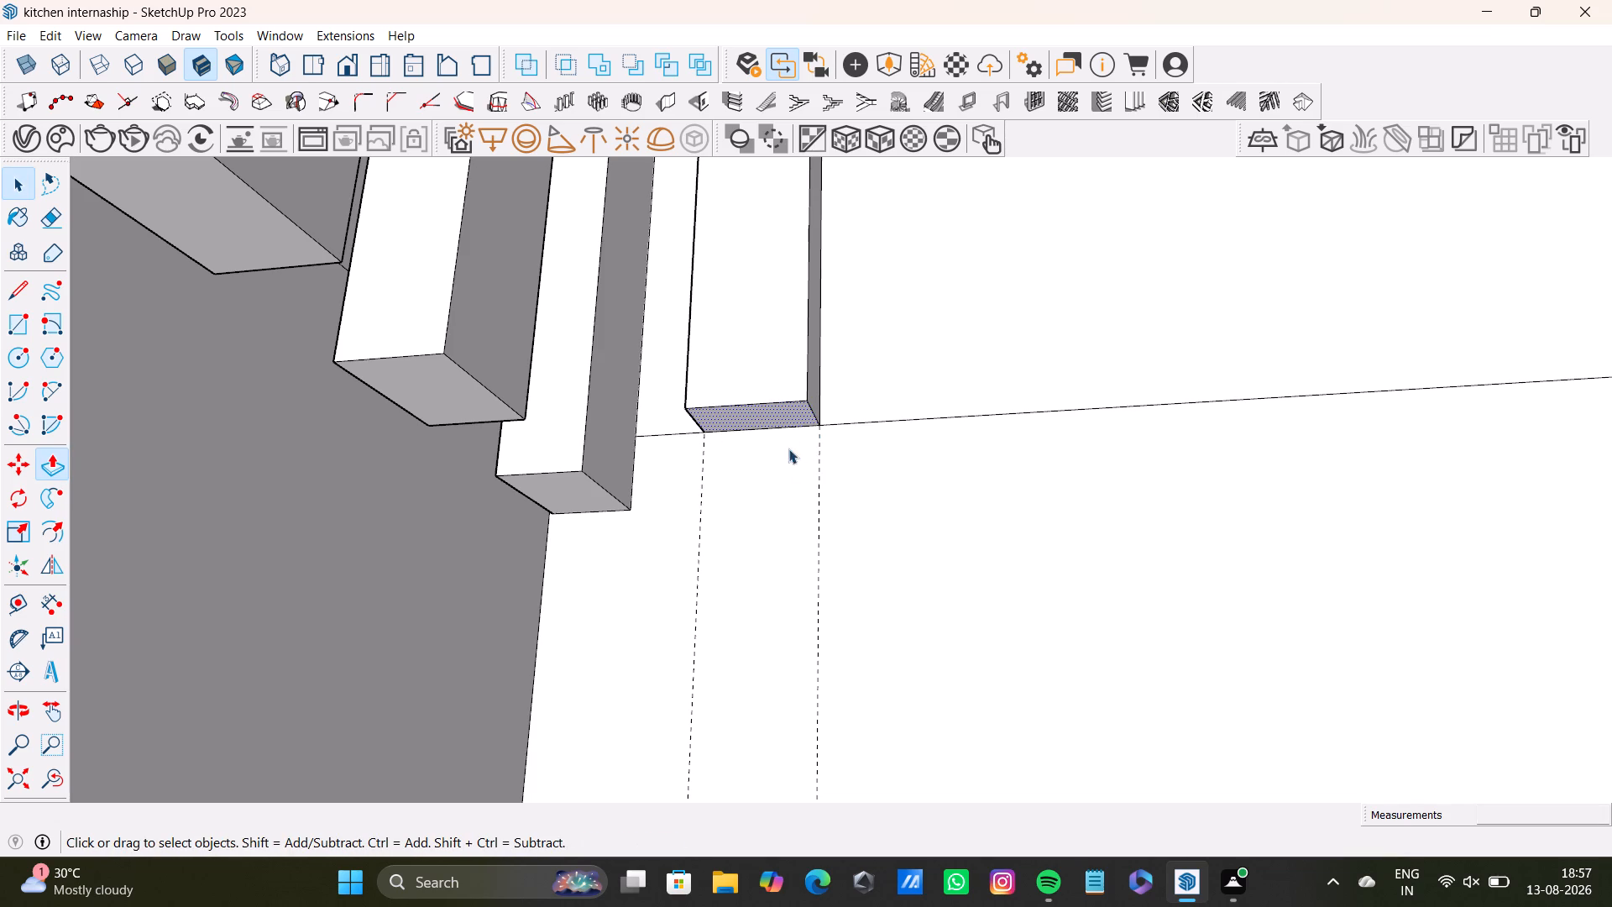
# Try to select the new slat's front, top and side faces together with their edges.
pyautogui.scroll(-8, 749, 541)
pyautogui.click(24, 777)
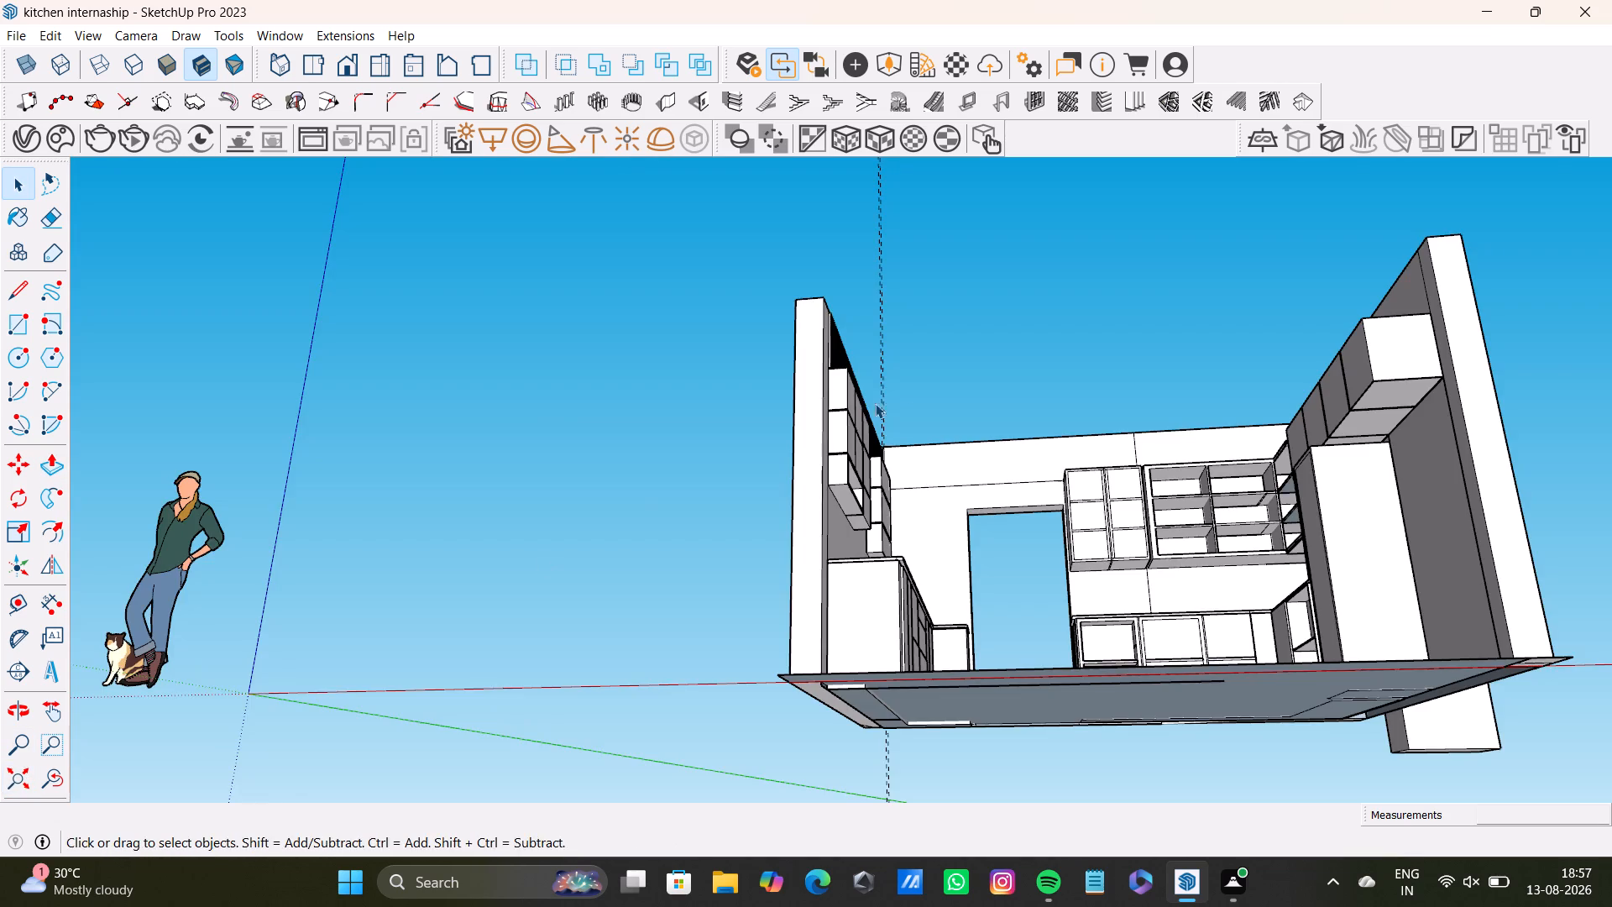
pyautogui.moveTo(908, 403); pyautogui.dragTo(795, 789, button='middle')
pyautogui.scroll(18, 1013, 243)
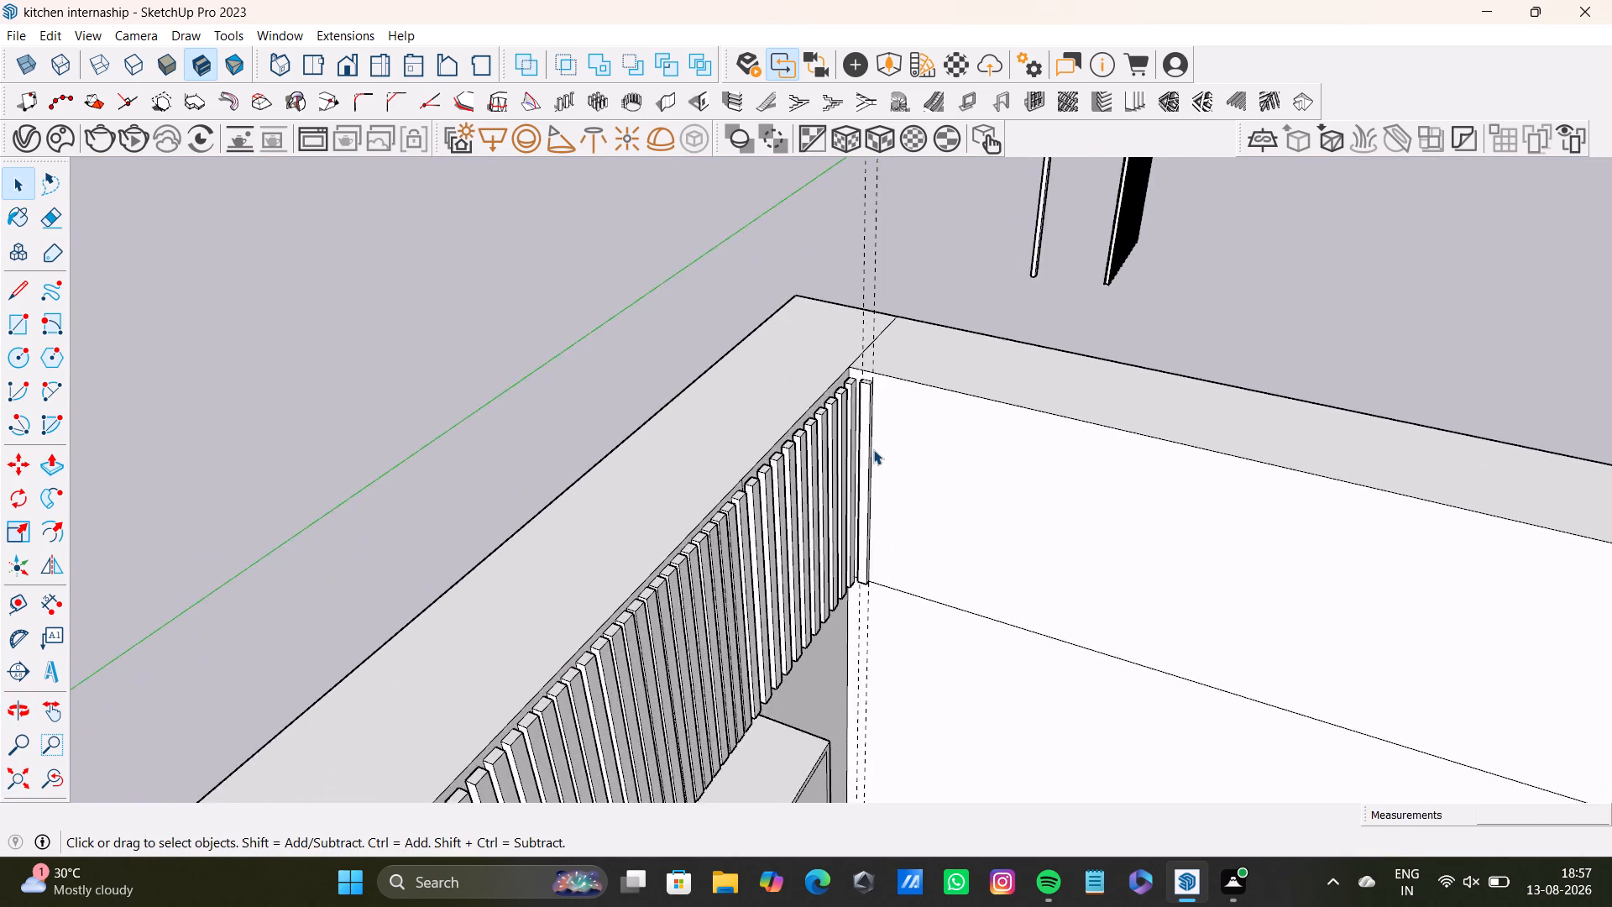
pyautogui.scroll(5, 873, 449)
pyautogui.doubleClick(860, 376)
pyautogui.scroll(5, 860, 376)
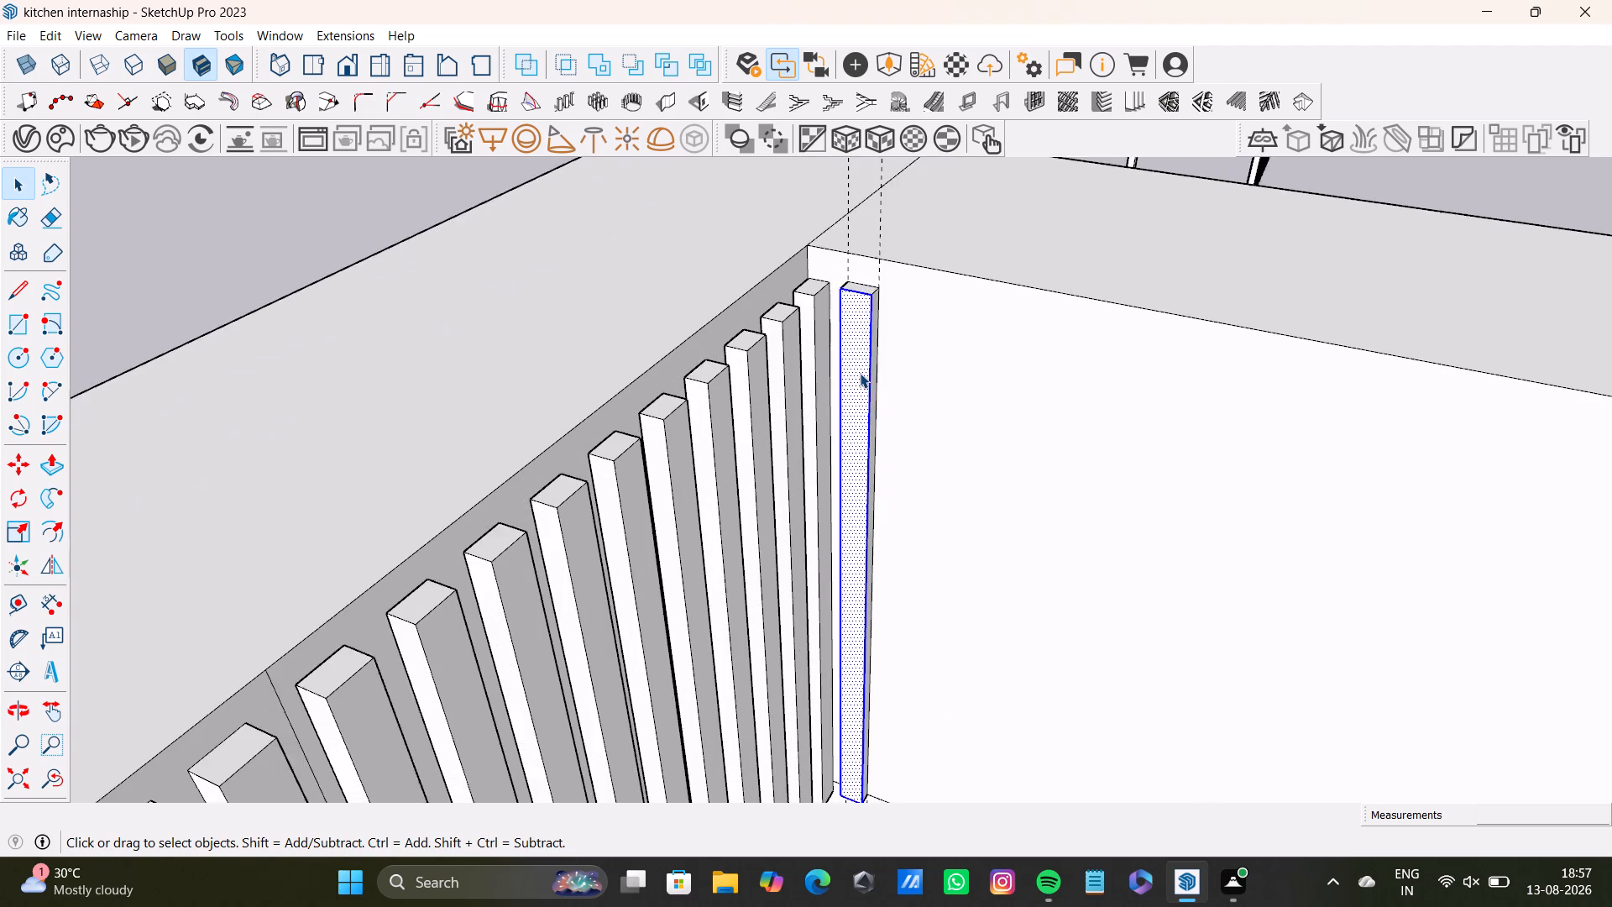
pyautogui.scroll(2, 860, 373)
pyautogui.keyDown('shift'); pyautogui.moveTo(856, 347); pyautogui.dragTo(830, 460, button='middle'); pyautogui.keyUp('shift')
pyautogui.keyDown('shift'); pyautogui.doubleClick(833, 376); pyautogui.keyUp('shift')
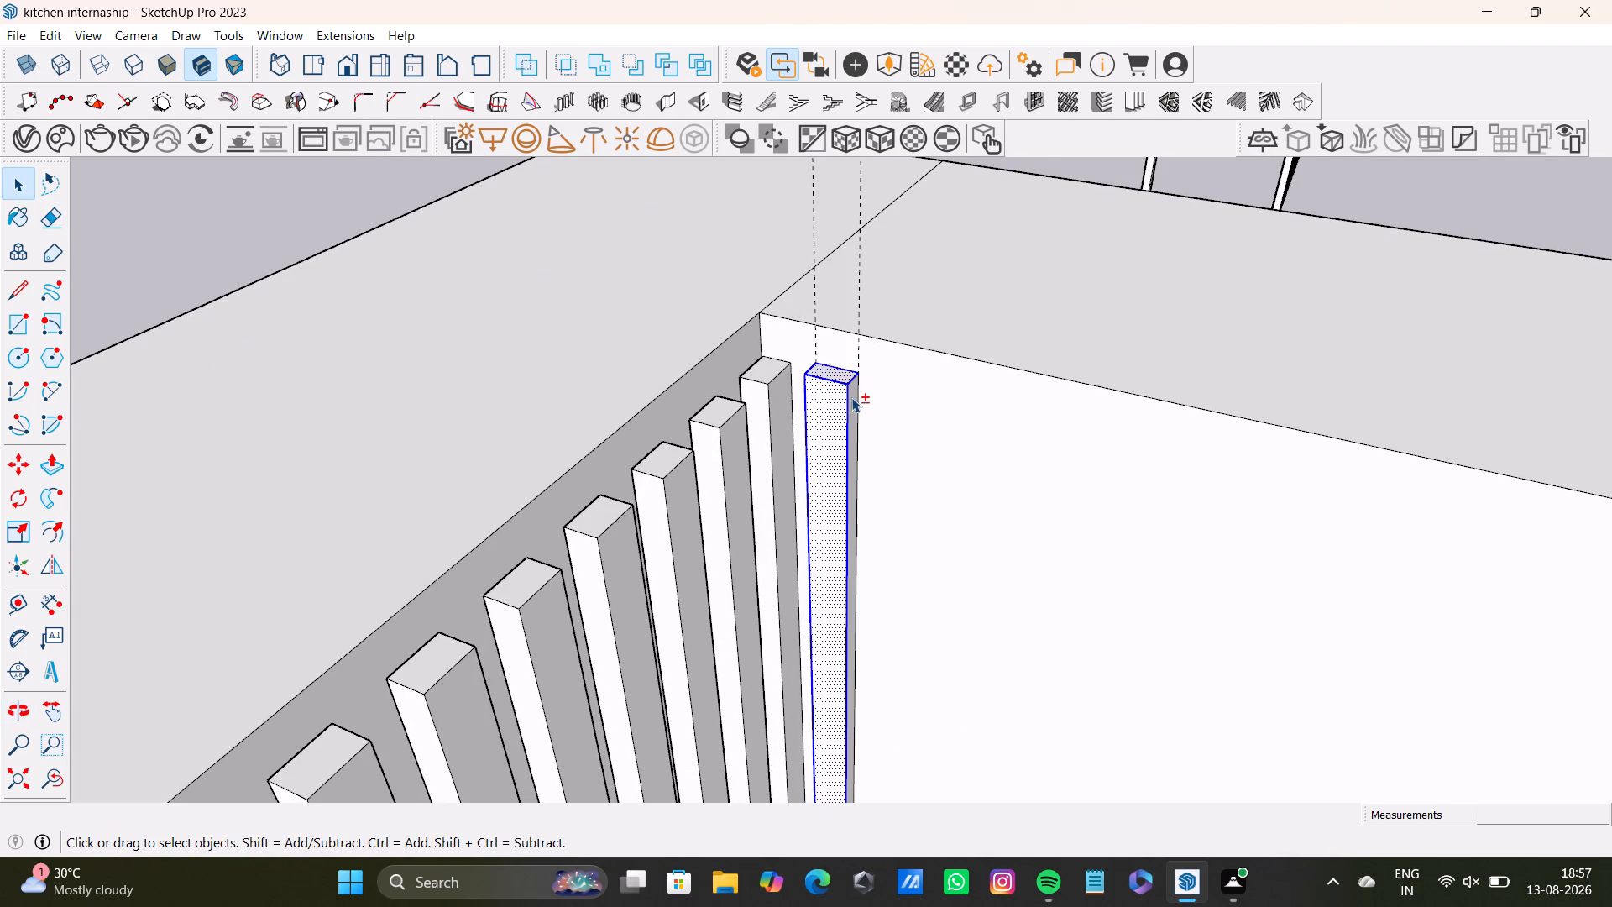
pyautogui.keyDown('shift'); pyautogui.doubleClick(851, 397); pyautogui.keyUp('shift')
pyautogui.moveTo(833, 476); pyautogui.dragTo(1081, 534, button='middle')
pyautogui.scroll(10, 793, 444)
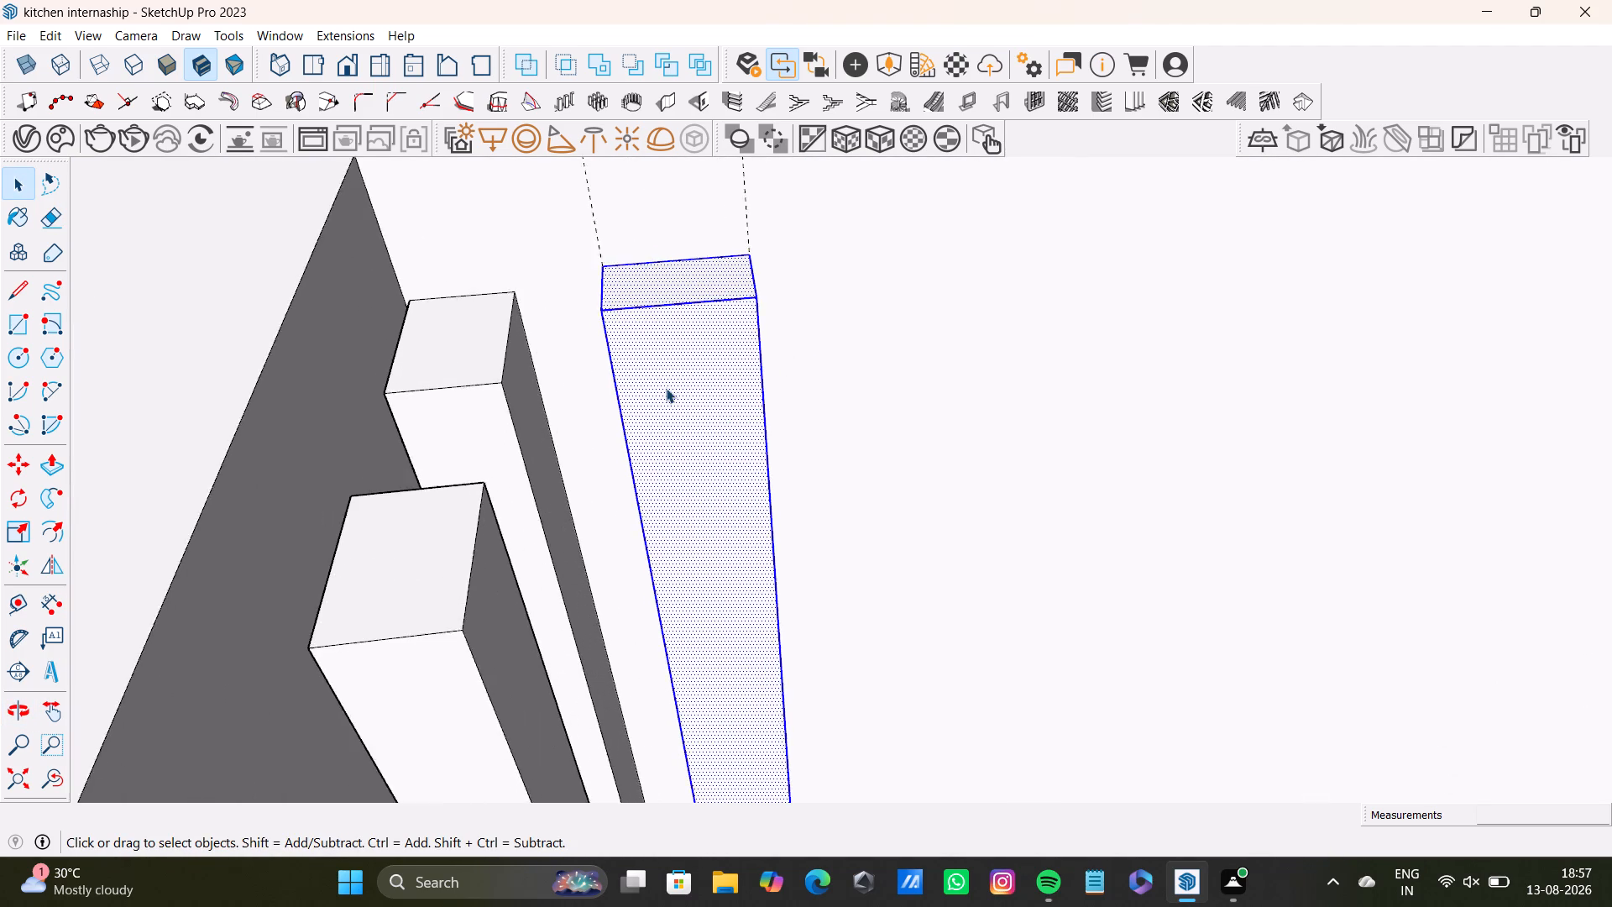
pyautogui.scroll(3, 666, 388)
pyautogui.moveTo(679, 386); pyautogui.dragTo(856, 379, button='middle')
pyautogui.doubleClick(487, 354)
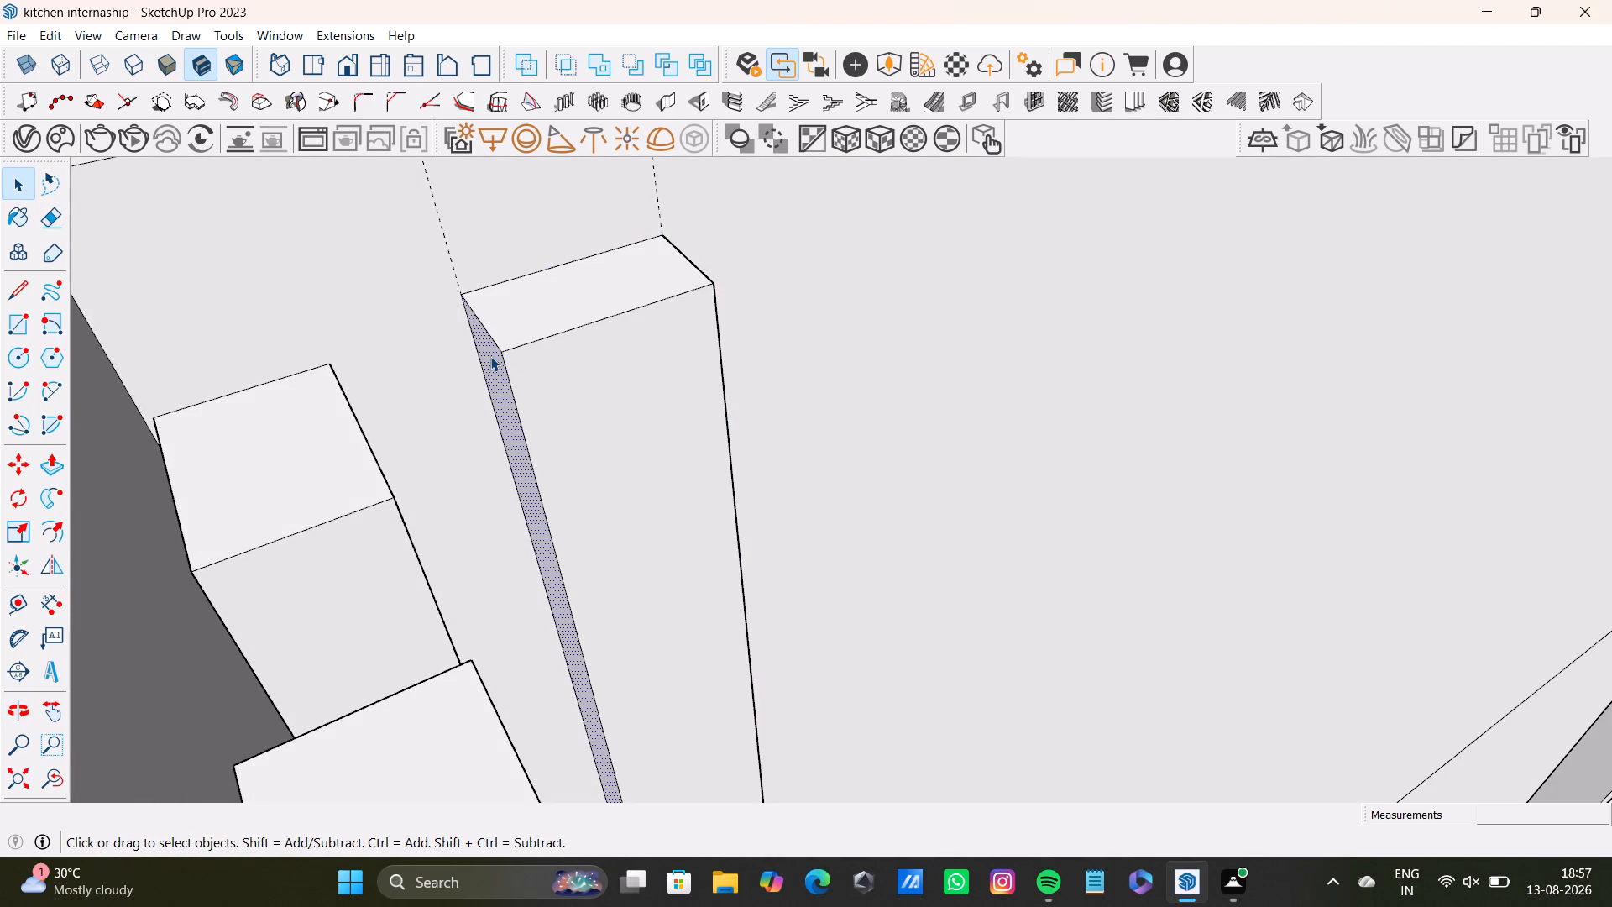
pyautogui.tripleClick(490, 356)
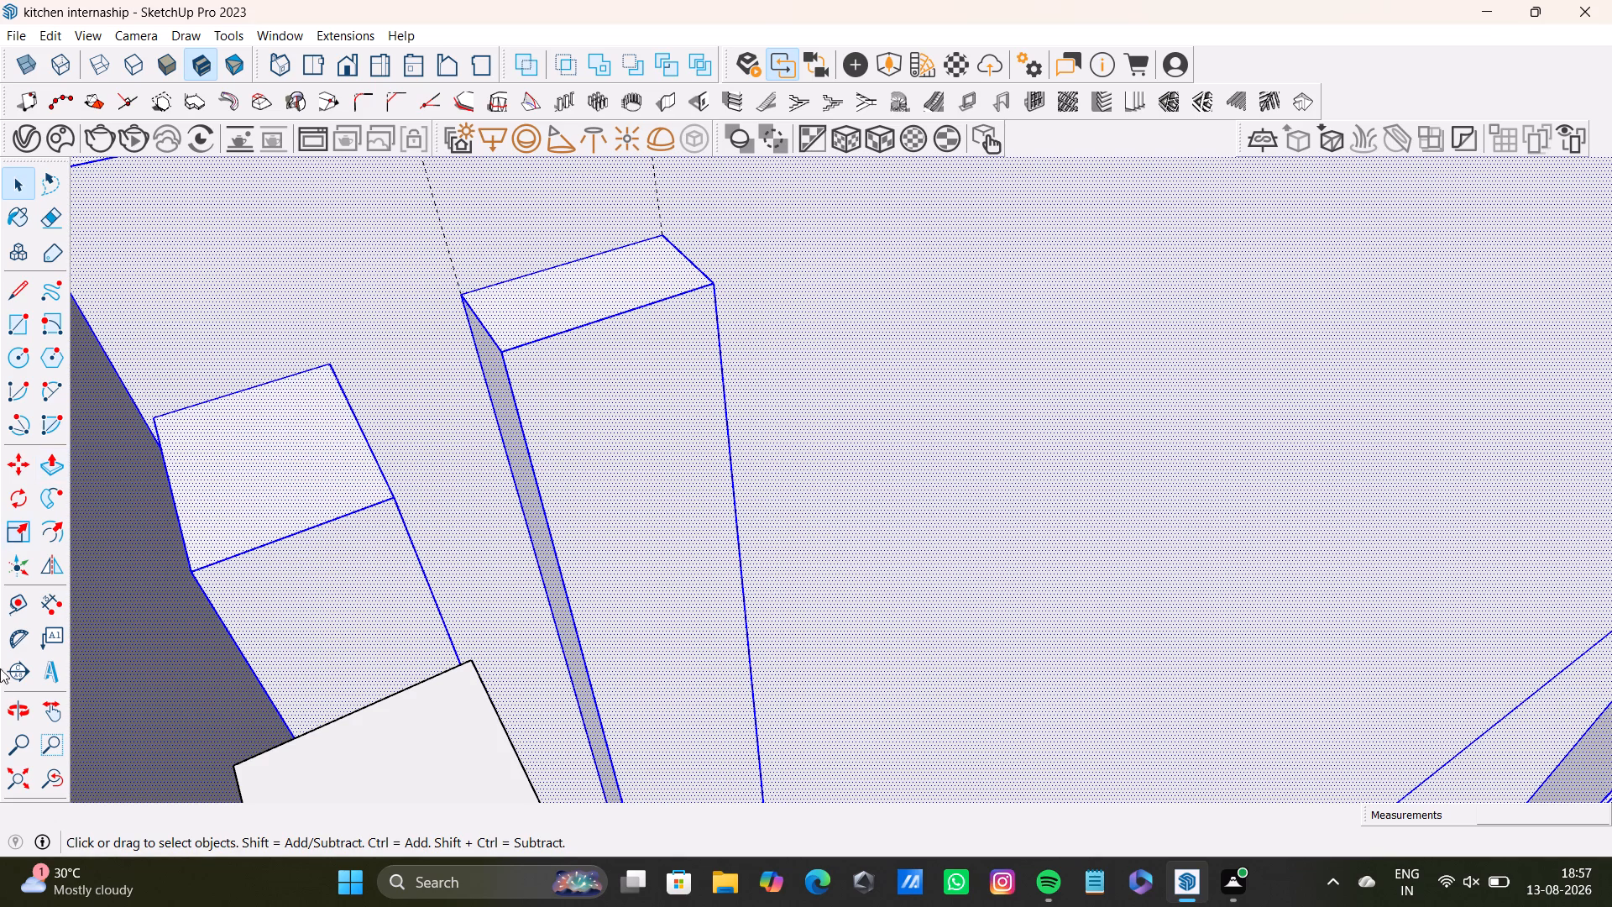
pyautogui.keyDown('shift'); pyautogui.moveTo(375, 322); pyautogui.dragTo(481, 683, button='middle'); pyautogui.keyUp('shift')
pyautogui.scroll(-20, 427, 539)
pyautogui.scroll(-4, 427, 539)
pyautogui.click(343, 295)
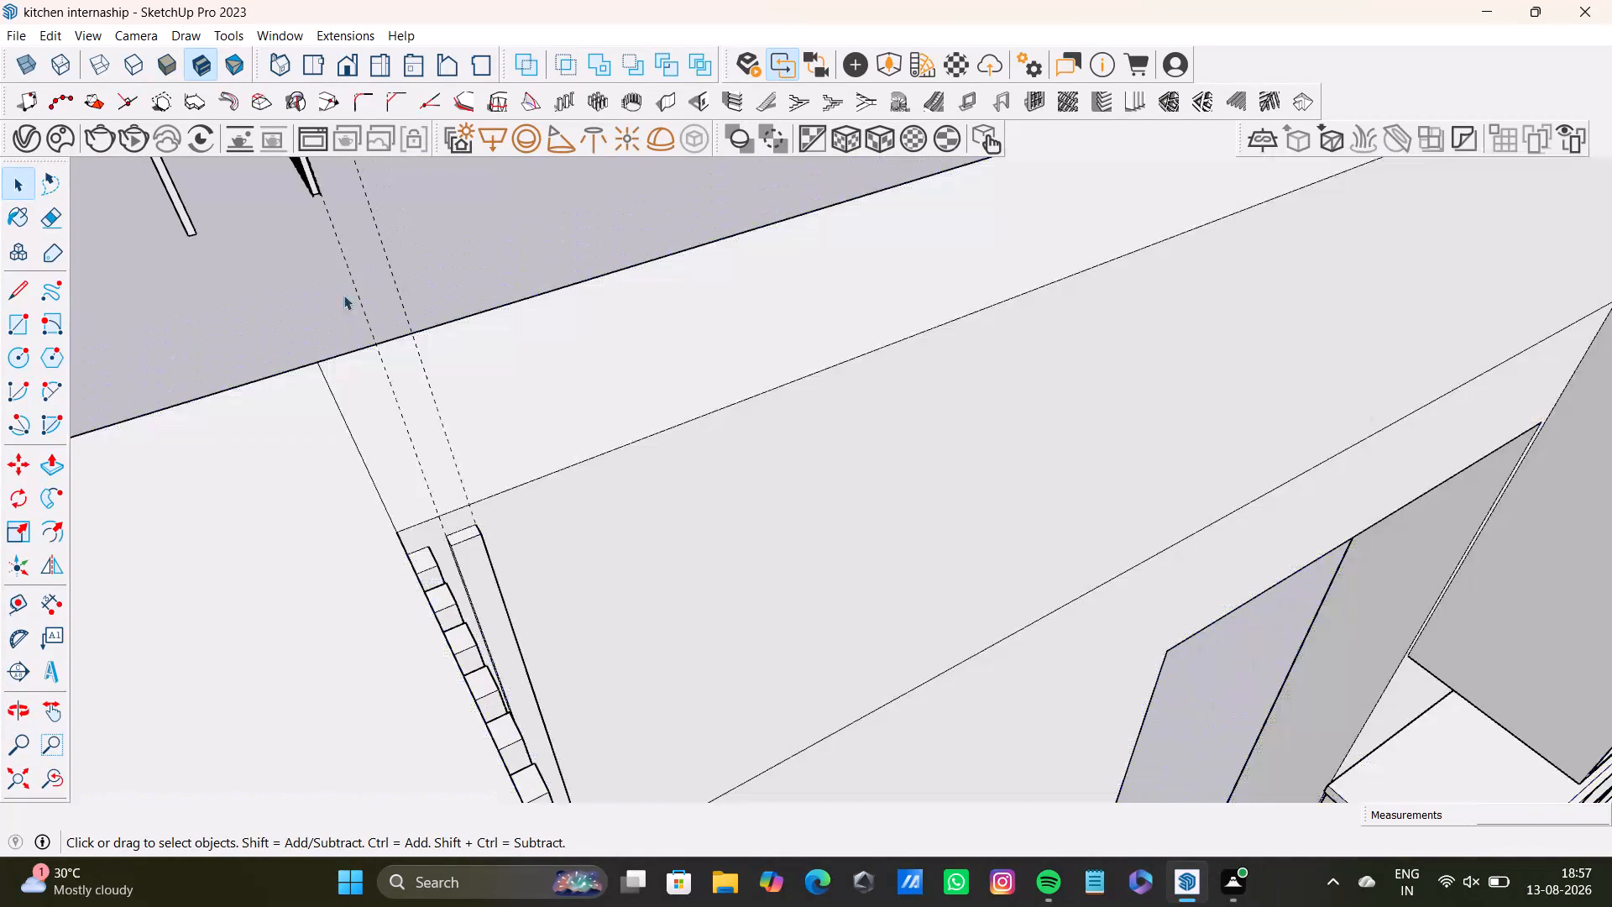
# Select the new slat's top, front, side and bottom faces together with their edges, leaving the adjoining wall unselected.
pyautogui.scroll(11, 457, 542)
pyautogui.click(470, 536)
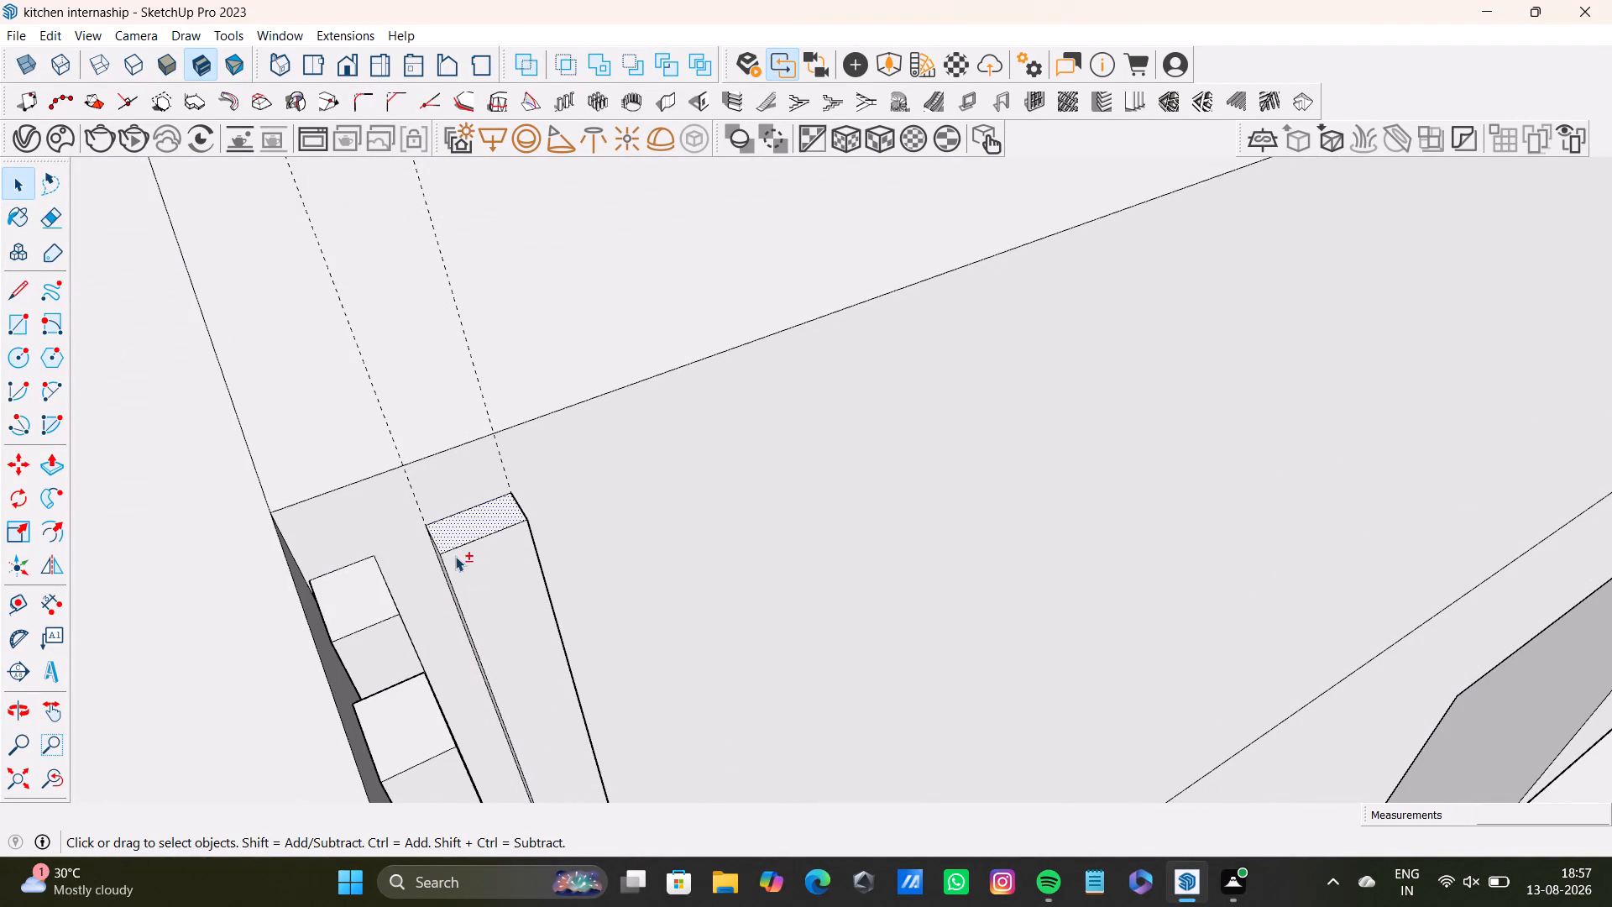
pyautogui.moveTo(480, 573); pyautogui.dragTo(568, 501, button='middle')
pyautogui.scroll(6, 354, 637)
pyautogui.keyDown('shift'); pyautogui.click(432, 621); pyautogui.keyUp('shift')
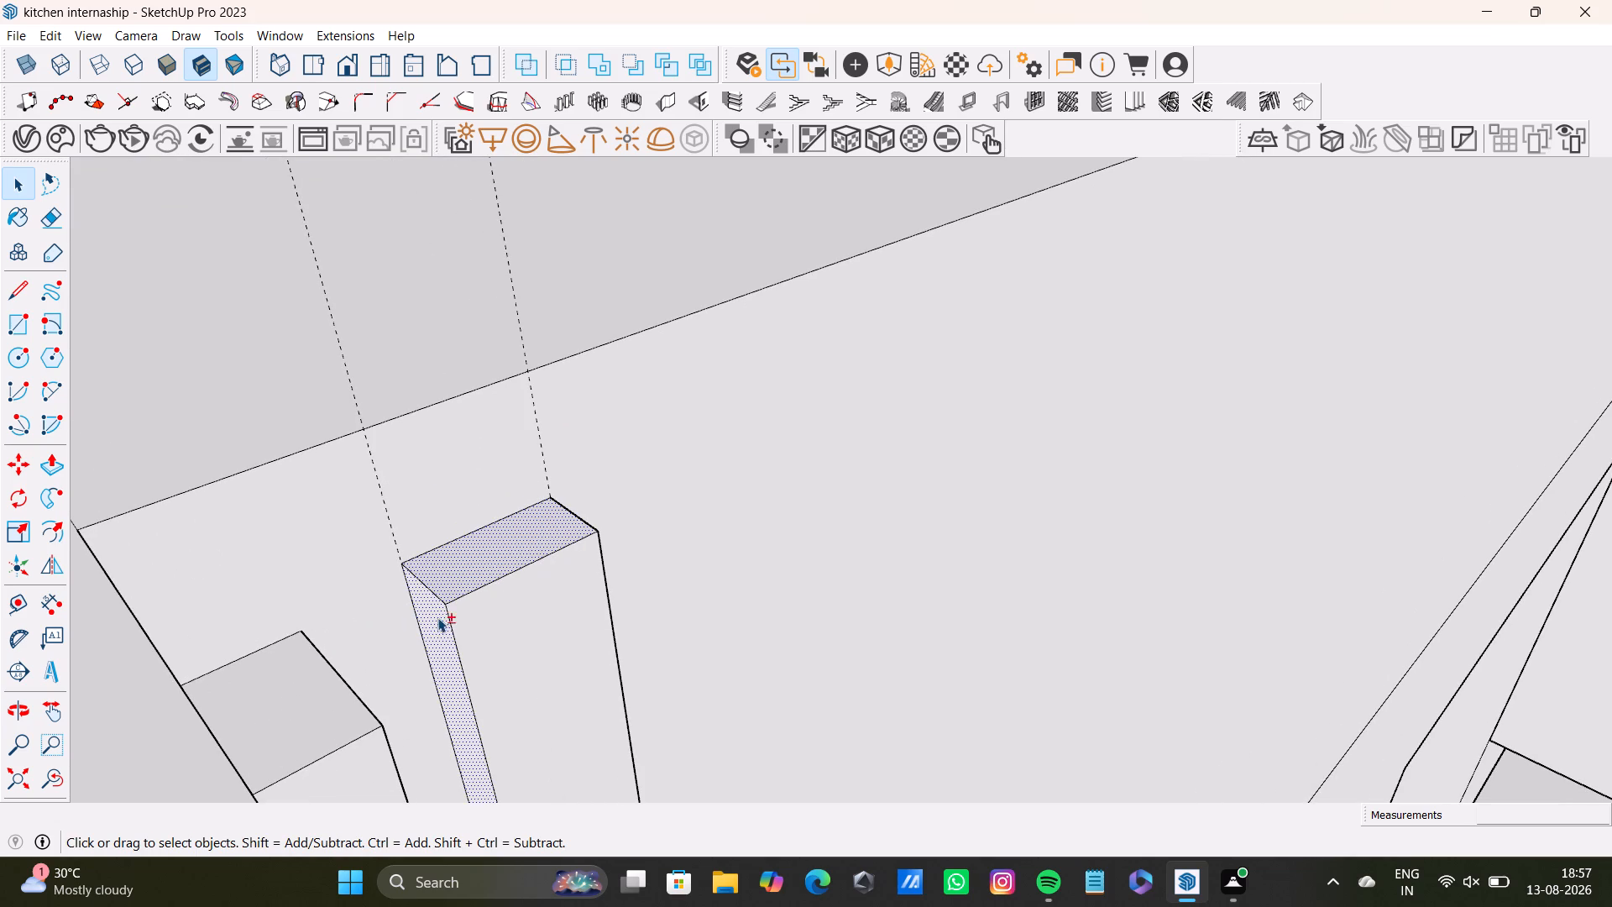
pyautogui.keyDown('shift'); pyautogui.doubleClick(453, 589); pyautogui.keyUp('shift')
pyautogui.keyDown('shift'); pyautogui.doubleClick(460, 579); pyautogui.keyUp('shift')
pyautogui.keyDown('shift'); pyautogui.doubleClick(442, 600); pyautogui.keyUp('shift')
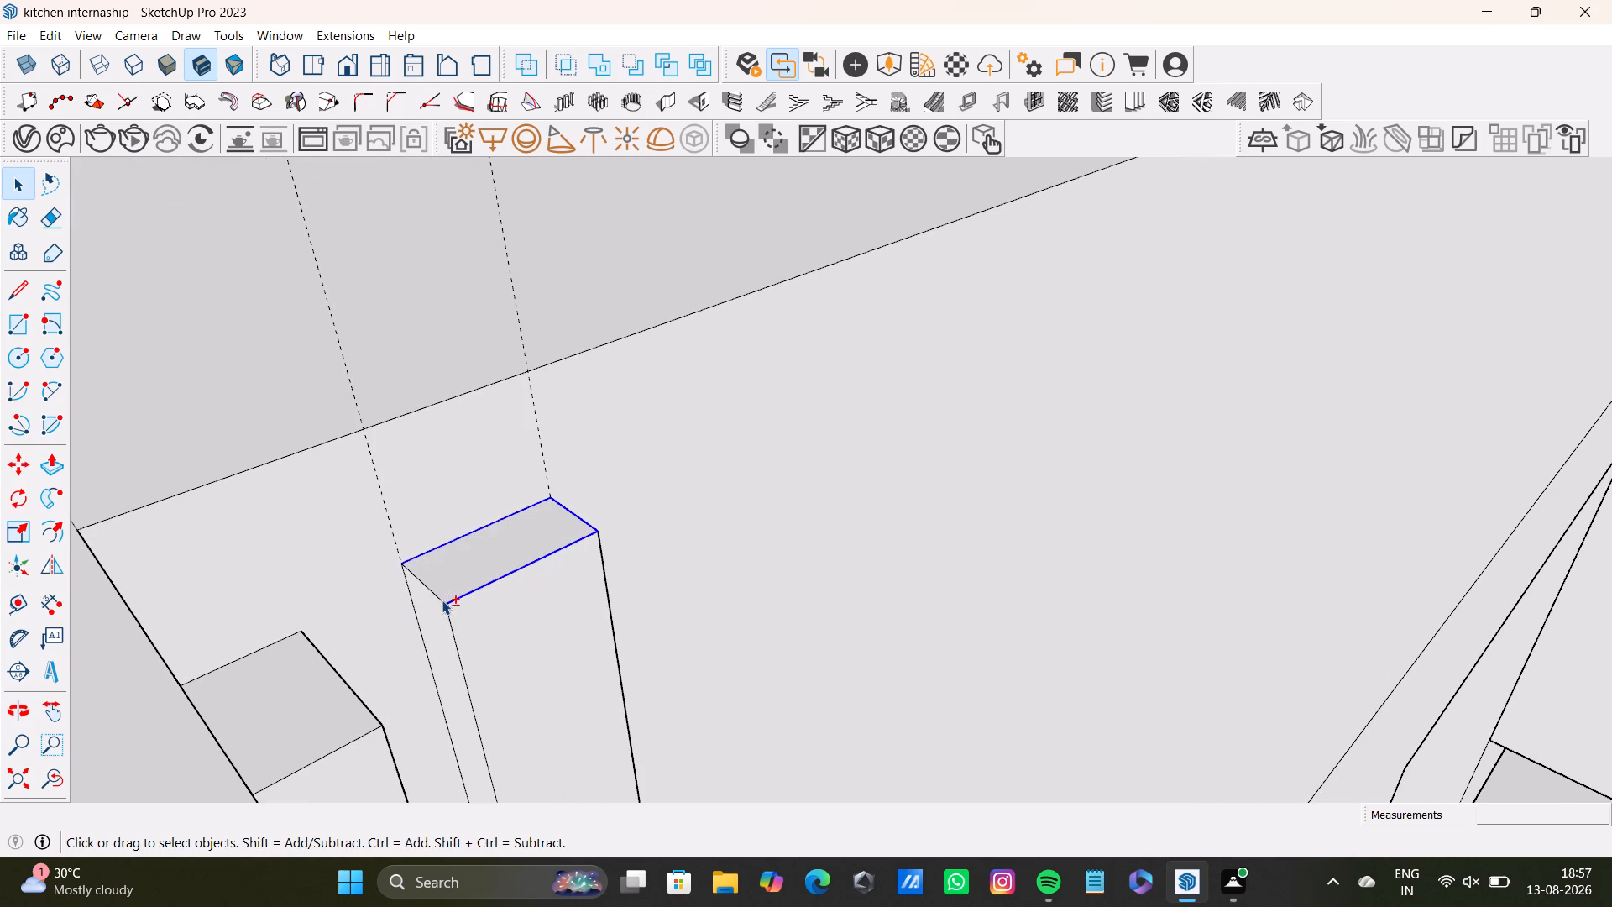
pyautogui.keyDown('shift'); pyautogui.doubleClick(439, 612); pyautogui.keyUp('shift')
pyautogui.keyDown('shift'); pyautogui.doubleClick(459, 576); pyautogui.keyUp('shift')
pyautogui.moveTo(528, 655); pyautogui.dragTo(301, 620, button='middle')
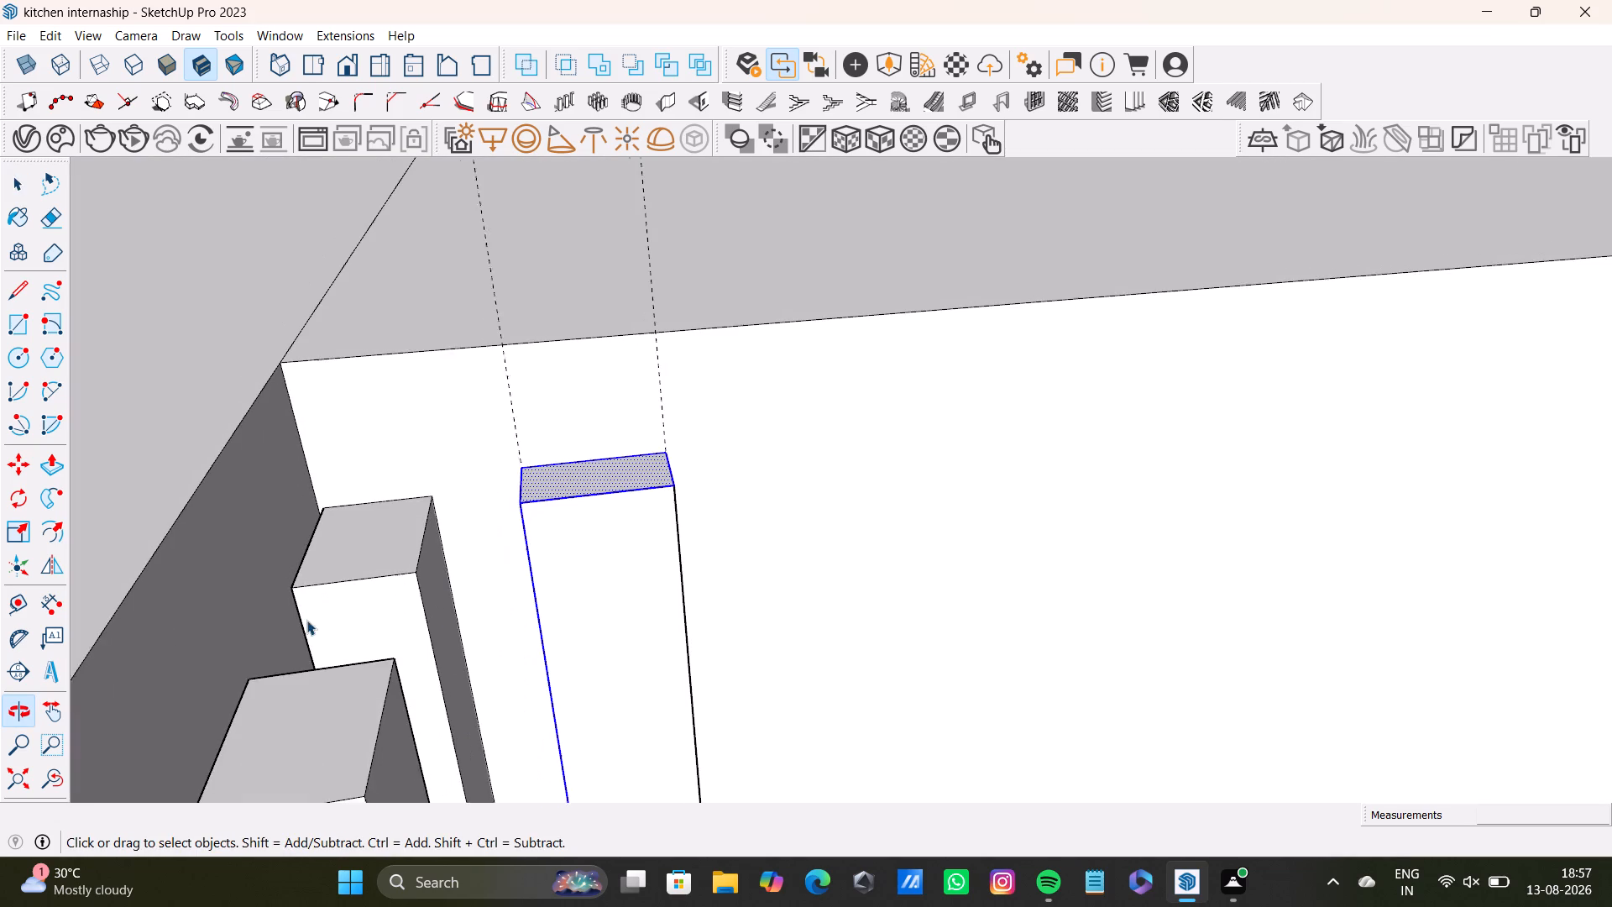
pyautogui.keyDown('shift'); pyautogui.doubleClick(574, 602); pyautogui.keyUp('shift')
pyautogui.moveTo(693, 613); pyautogui.dragTo(433, 568, button='middle')
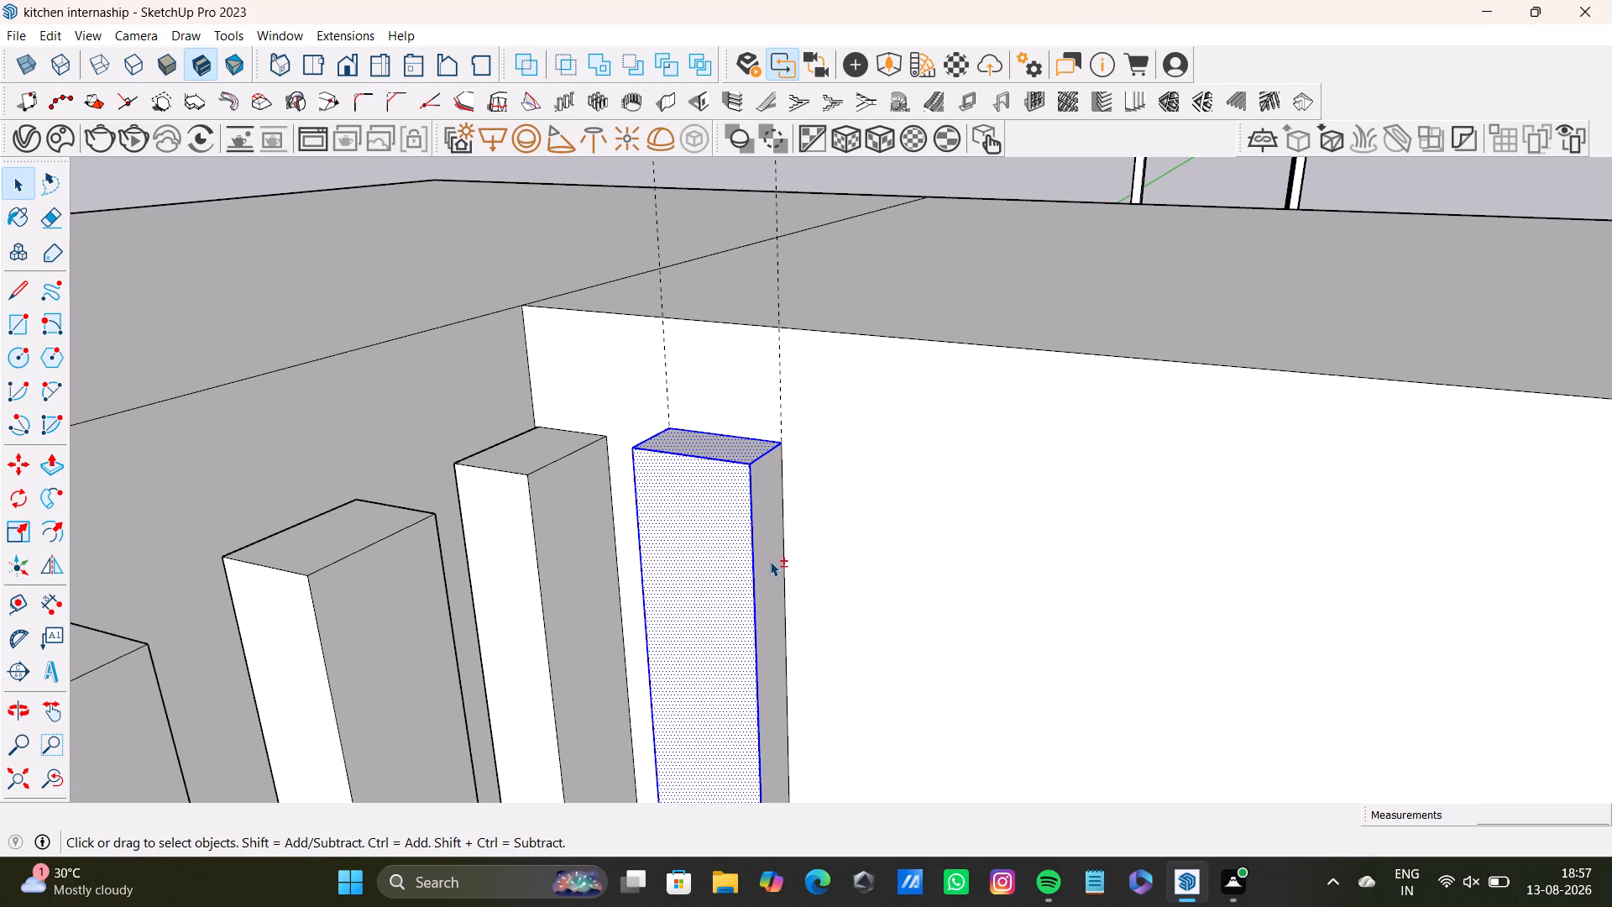
pyautogui.keyDown('shift'); pyautogui.doubleClick(770, 561); pyautogui.keyUp('shift')
pyautogui.scroll(-15, 740, 654)
pyautogui.keyDown('shift'); pyautogui.moveTo(735, 686); pyautogui.dragTo(798, 218, button='middle'); pyautogui.keyUp('shift')
pyautogui.scroll(-1, 832, 618)
pyautogui.moveTo(832, 624); pyautogui.dragTo(843, 402, button='middle')
pyautogui.moveTo(822, 436); pyautogui.dragTo(783, 626, button='middle')
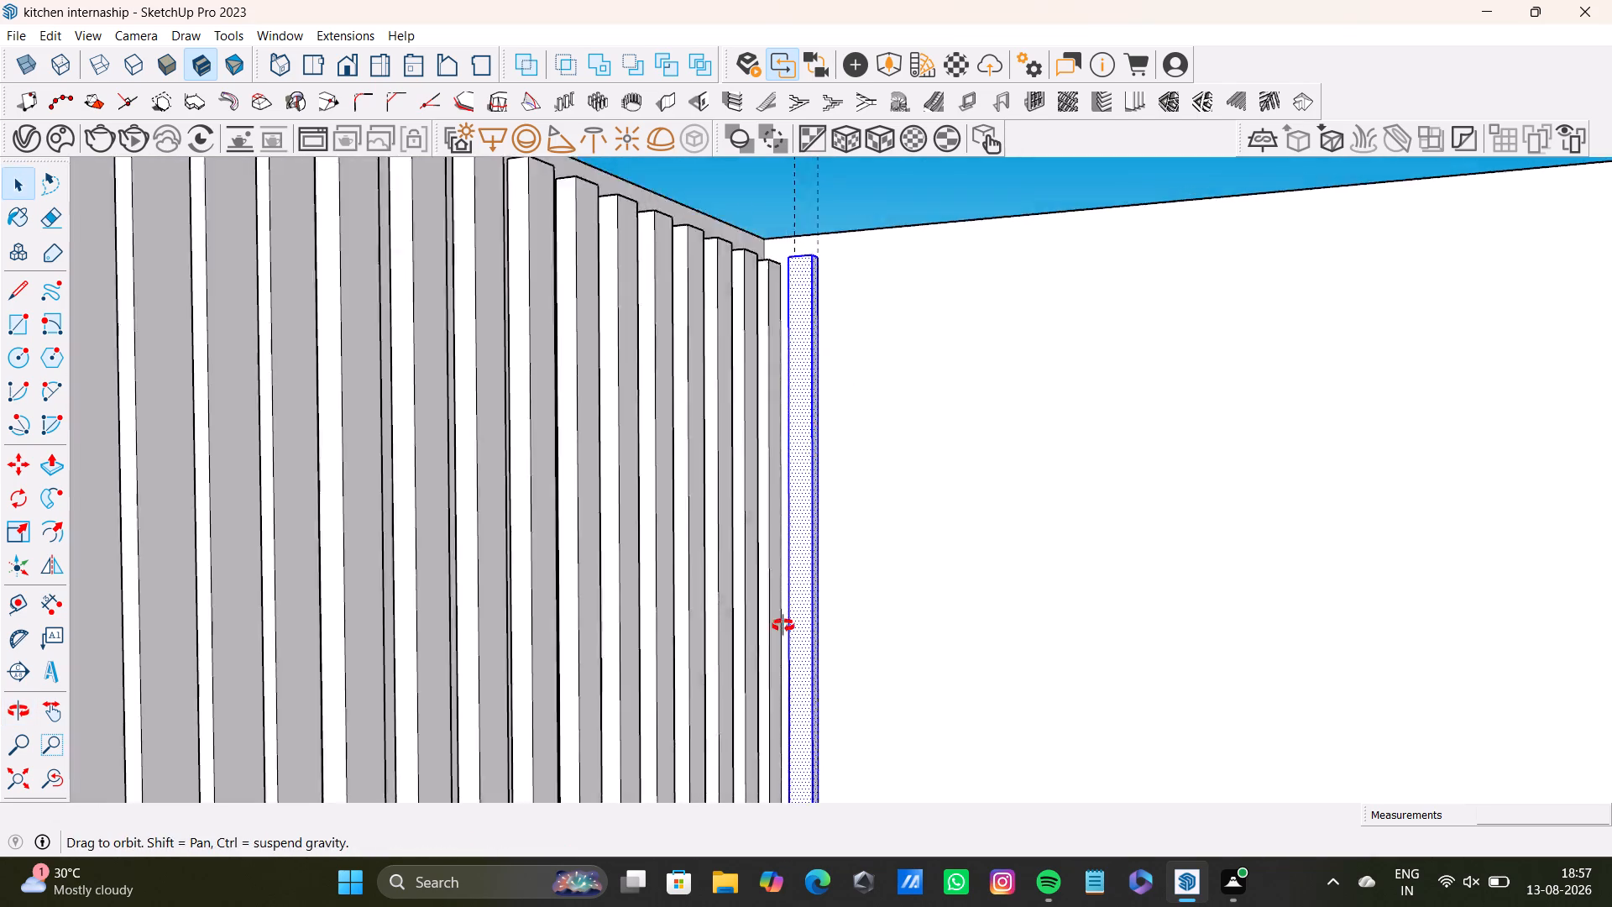
pyautogui.moveTo(783, 626); pyautogui.dragTo(777, 668, button='middle')
pyautogui.moveTo(774, 682); pyautogui.dragTo(776, 312, button='middle')
pyautogui.scroll(13, 808, 399)
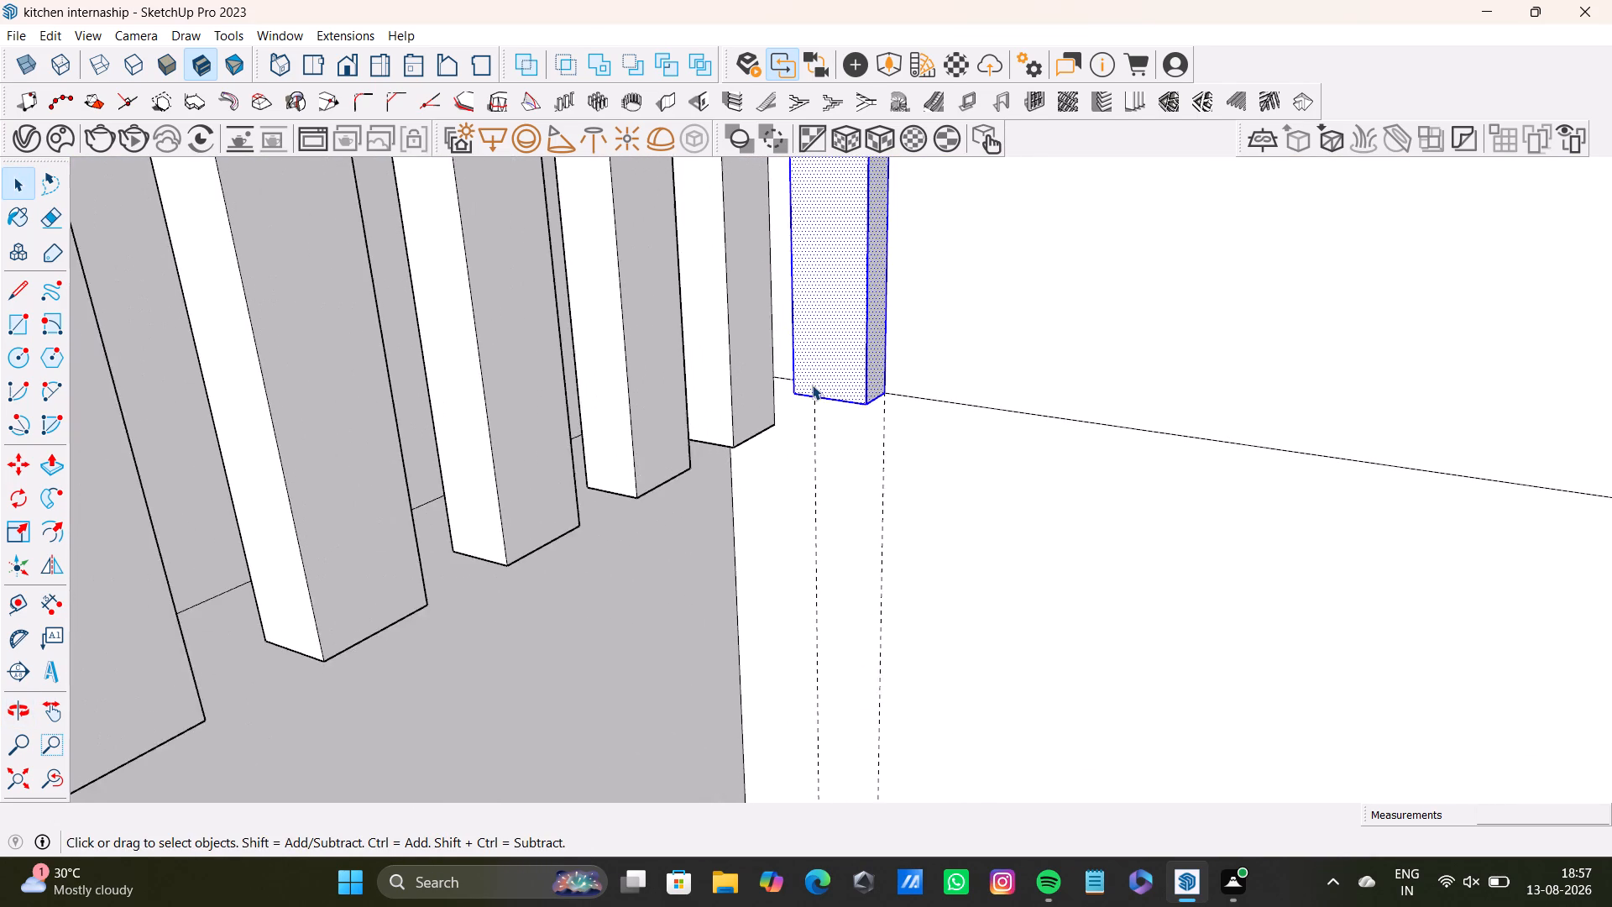
pyautogui.scroll(2, 812, 385)
pyautogui.moveTo(831, 403); pyautogui.dragTo(841, 169, button='middle')
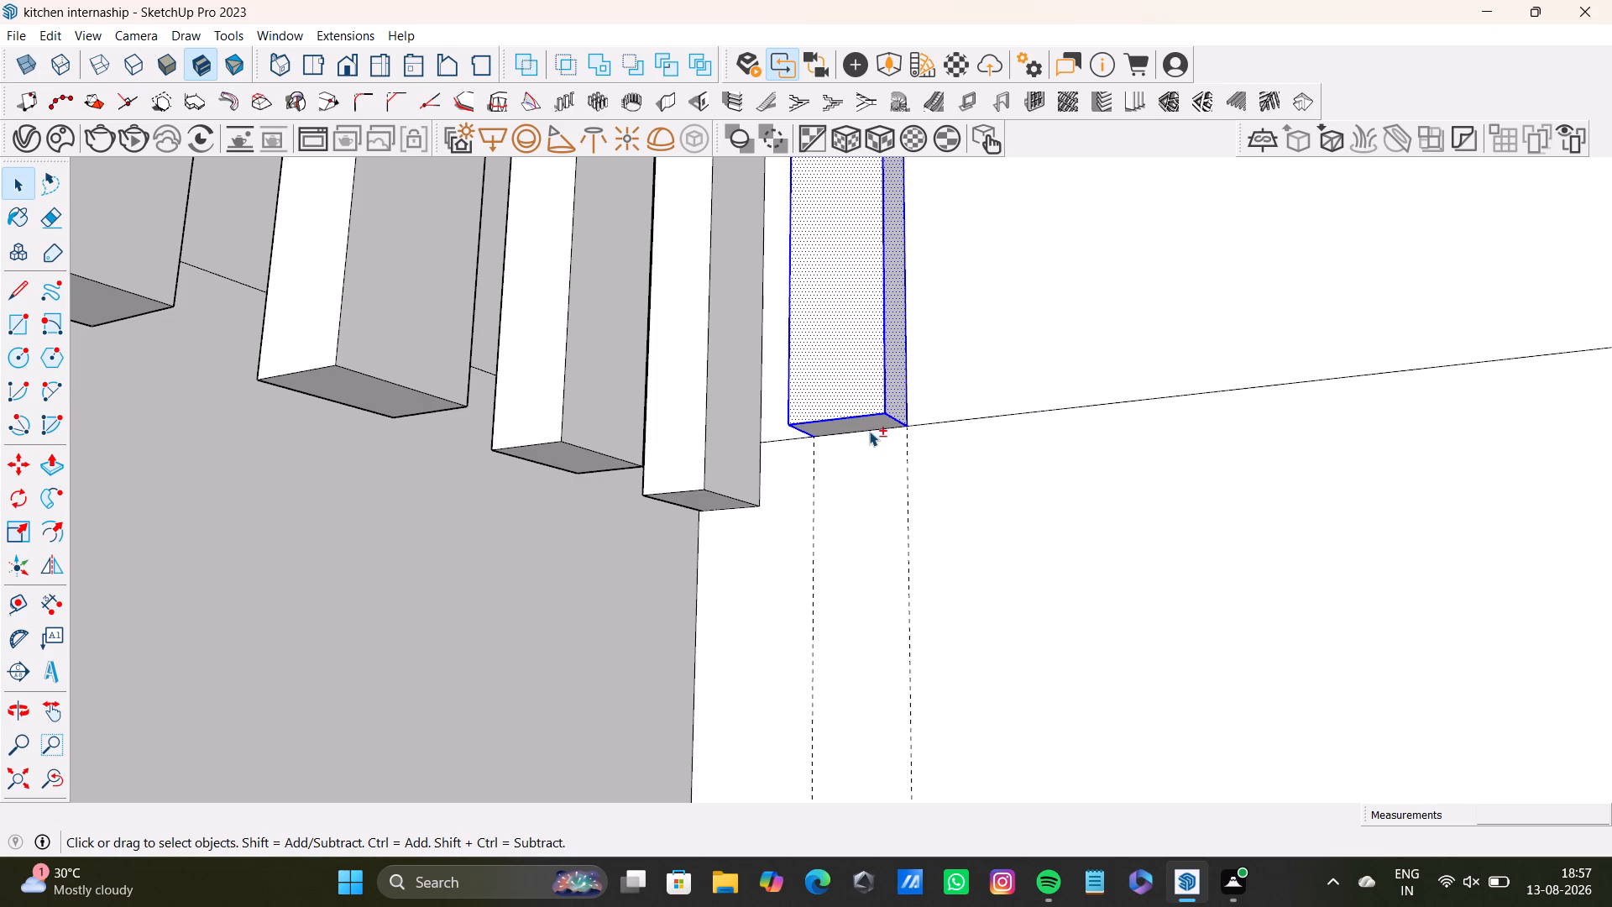
pyautogui.keyDown('shift'); pyautogui.click(869, 431); pyautogui.keyUp('shift')
pyautogui.keyDown('shift'); pyautogui.click(870, 427); pyautogui.keyUp('shift')
pyautogui.keyDown('shift'); pyautogui.click(870, 425); pyautogui.keyUp('shift')
pyautogui.keyDown('shift'); pyautogui.doubleClick(870, 423); pyautogui.keyUp('shift')
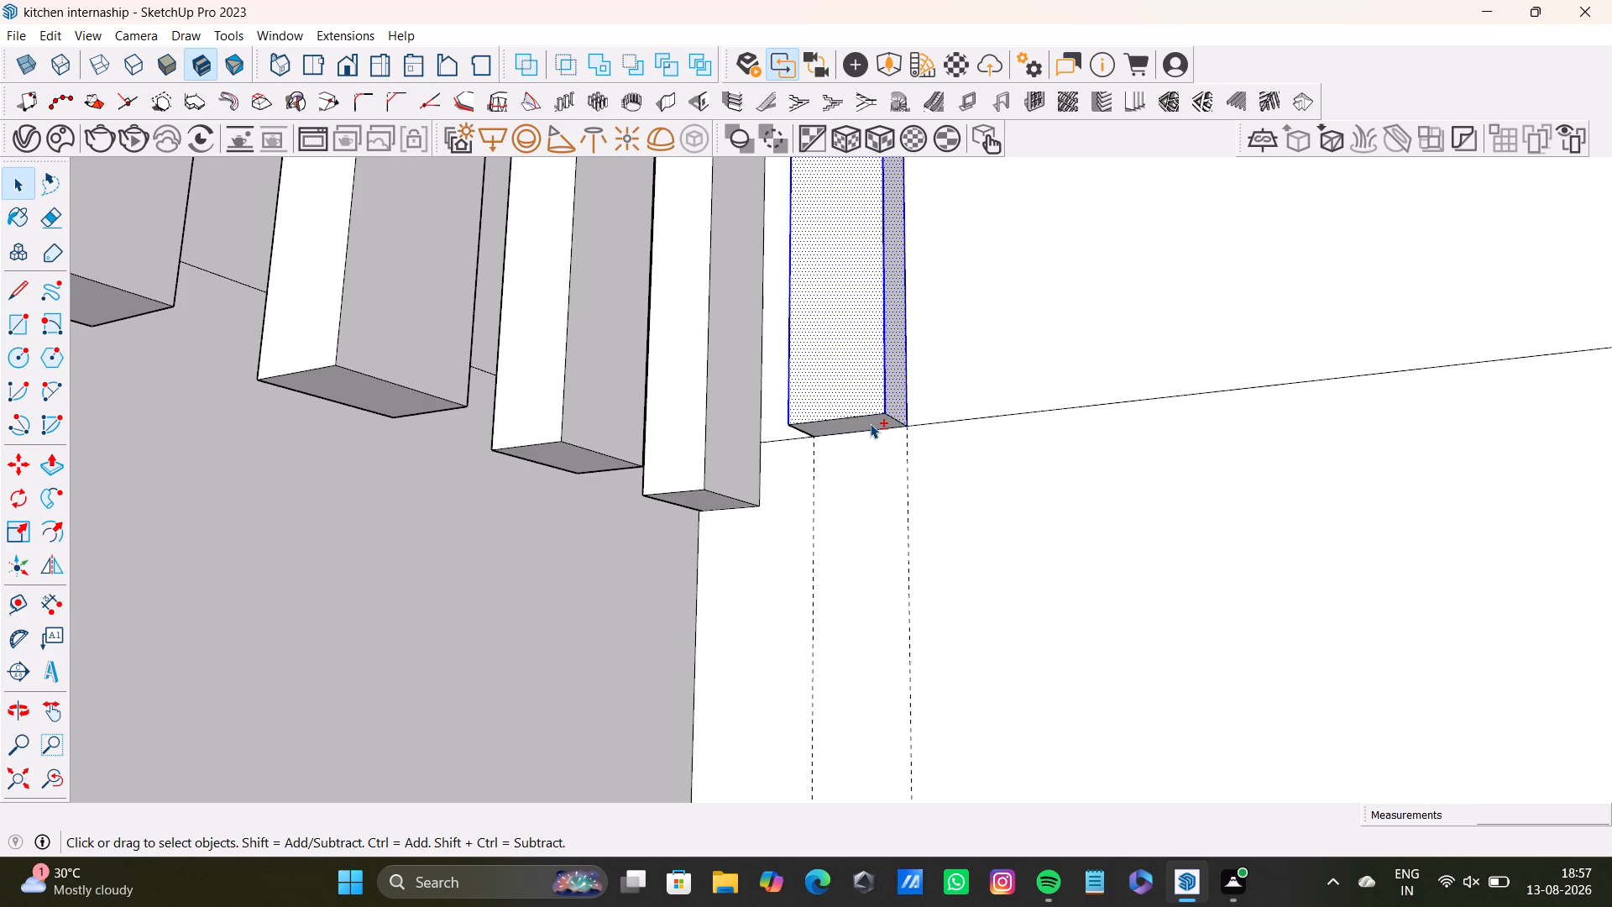
pyautogui.keyDown('shift'); pyautogui.doubleClick(870, 423); pyautogui.keyUp('shift')
# Copy the selected slat 14' 4 5/16" along the red axis to the far end of the plain wall's upper band.
pyautogui.press('m')
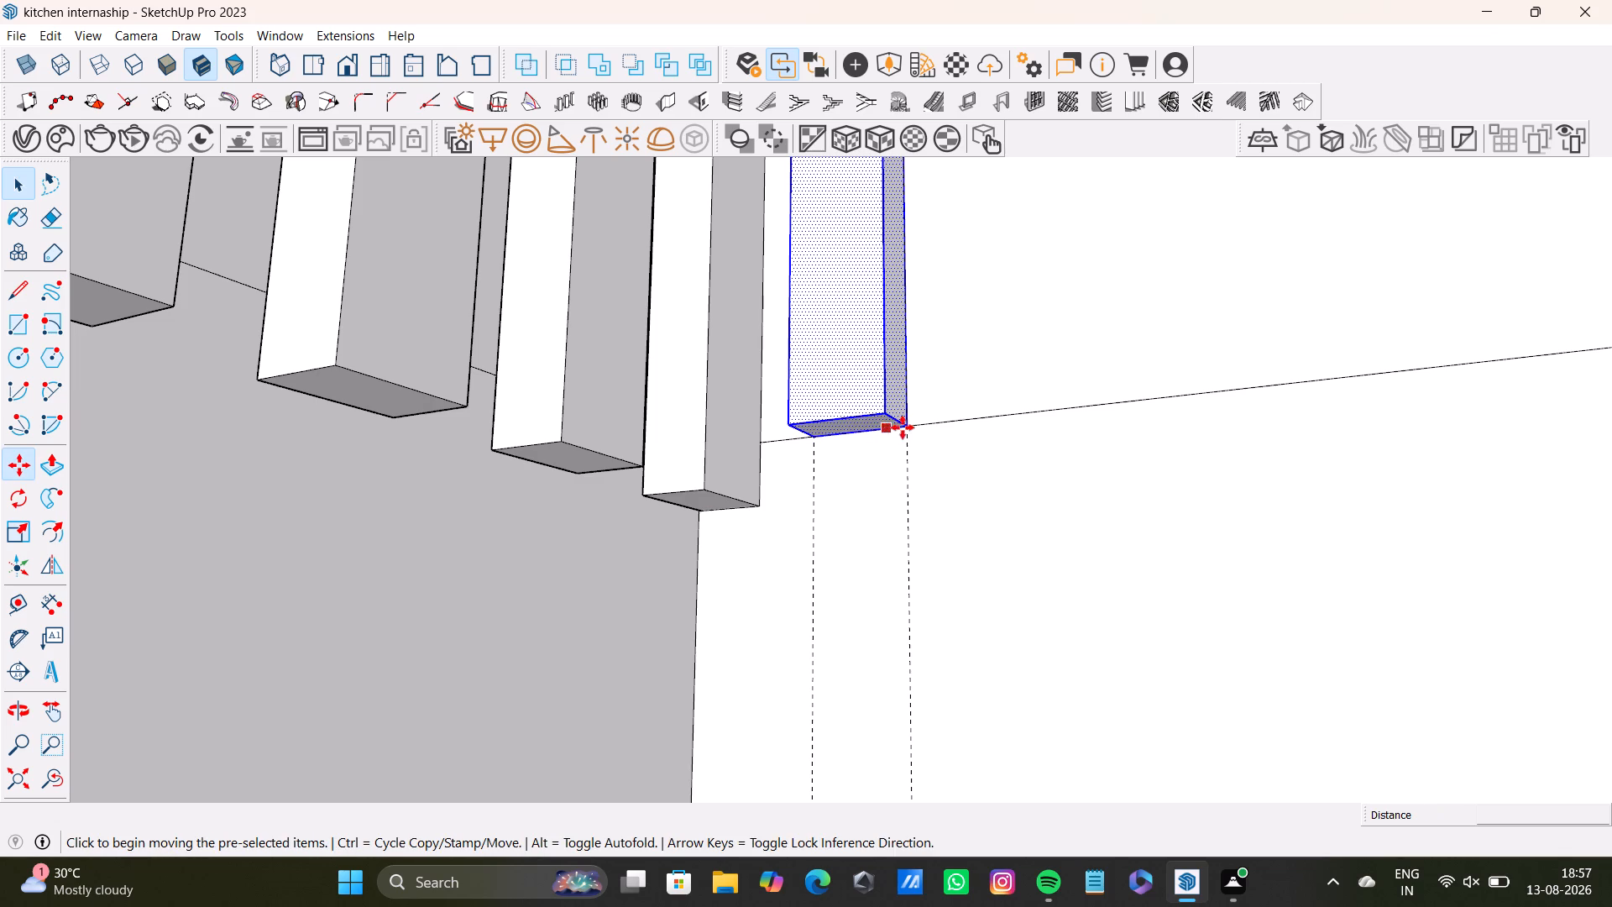
pyautogui.keyDown('ctrl'); pyautogui.click(913, 426); pyautogui.keyUp('ctrl')
pyautogui.scroll(-10, 1256, 447)
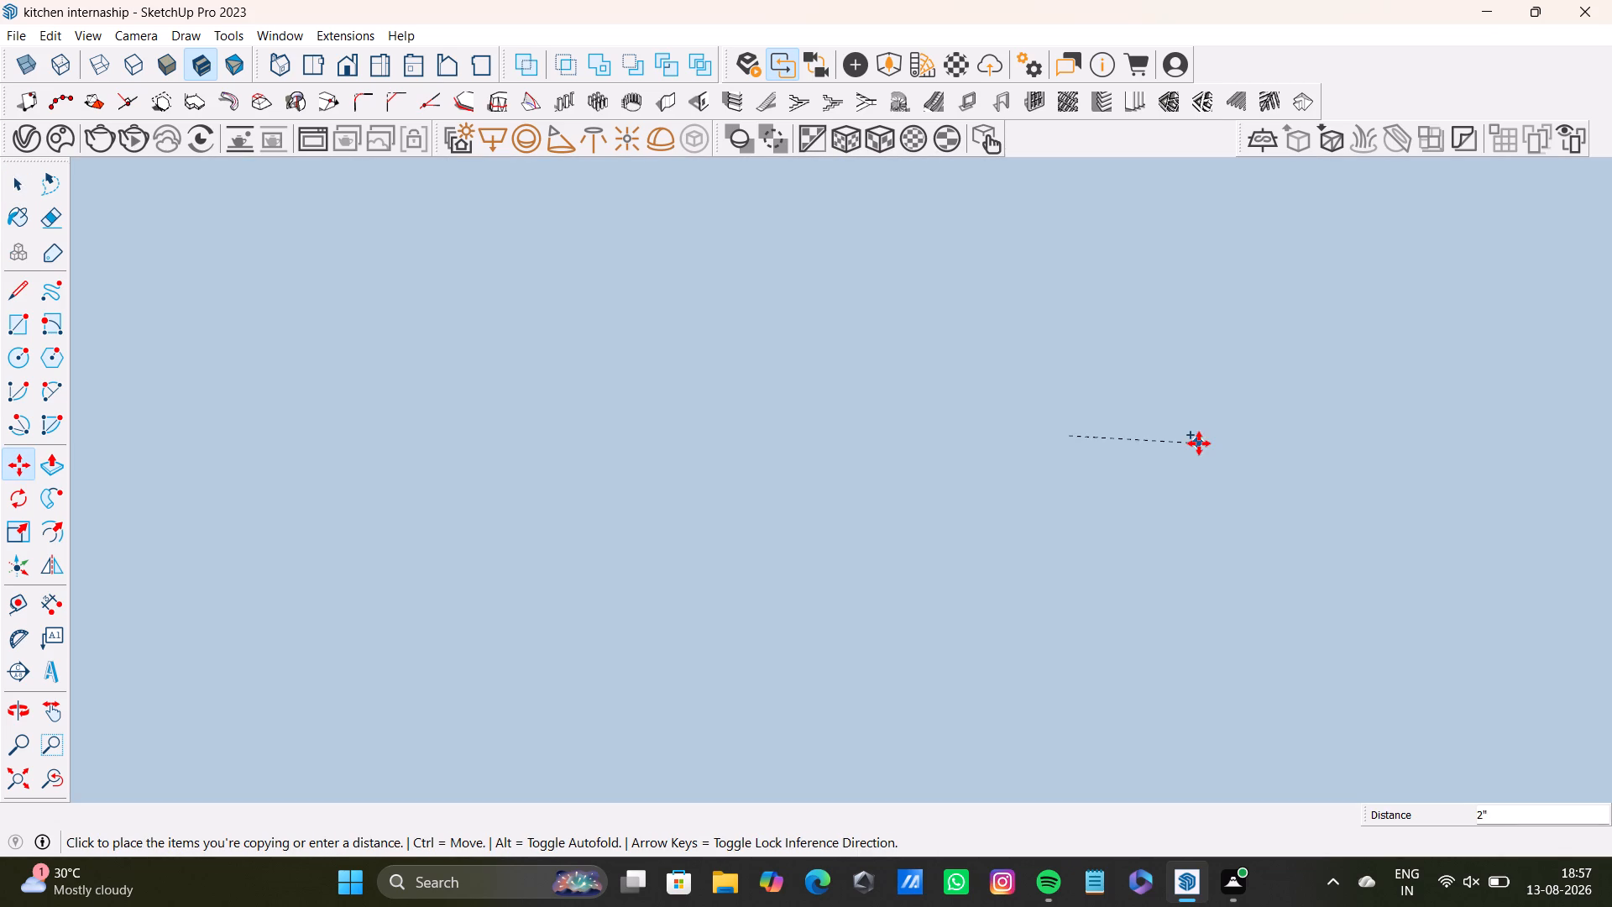
pyautogui.scroll(-4, 1199, 443)
pyautogui.click(20, 779)
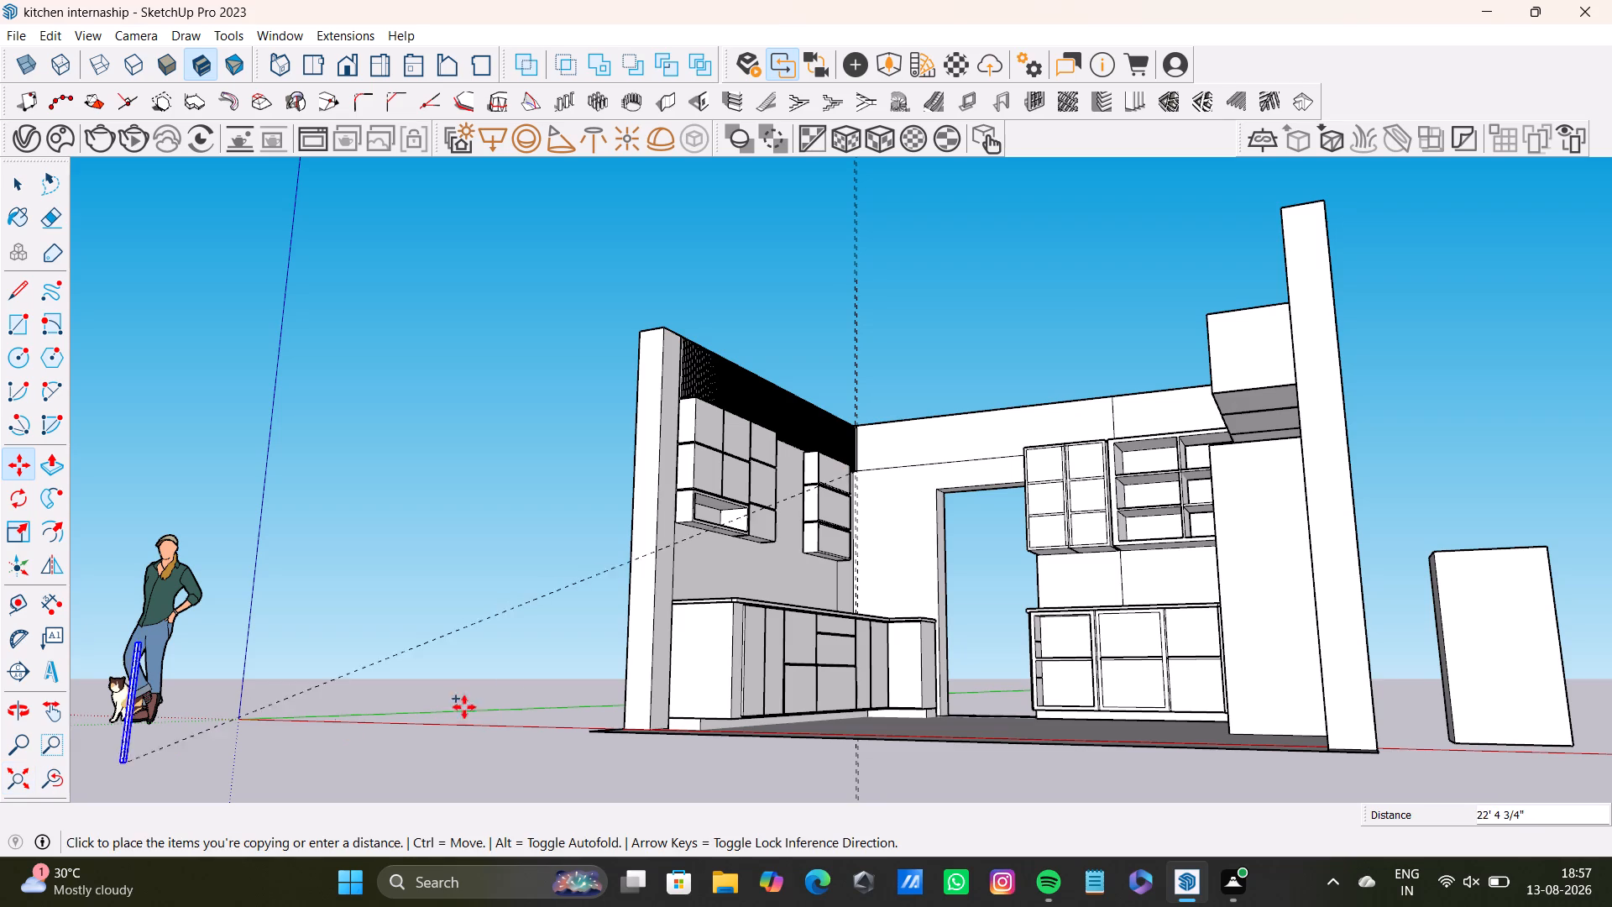
pyautogui.keyDown('shift'); pyautogui.moveTo(1065, 447); pyautogui.dragTo(893, 646, button='middle'); pyautogui.keyUp('shift')
pyautogui.moveTo(896, 648); pyautogui.dragTo(1102, 762, button='middle')
pyautogui.scroll(2, 1034, 578)
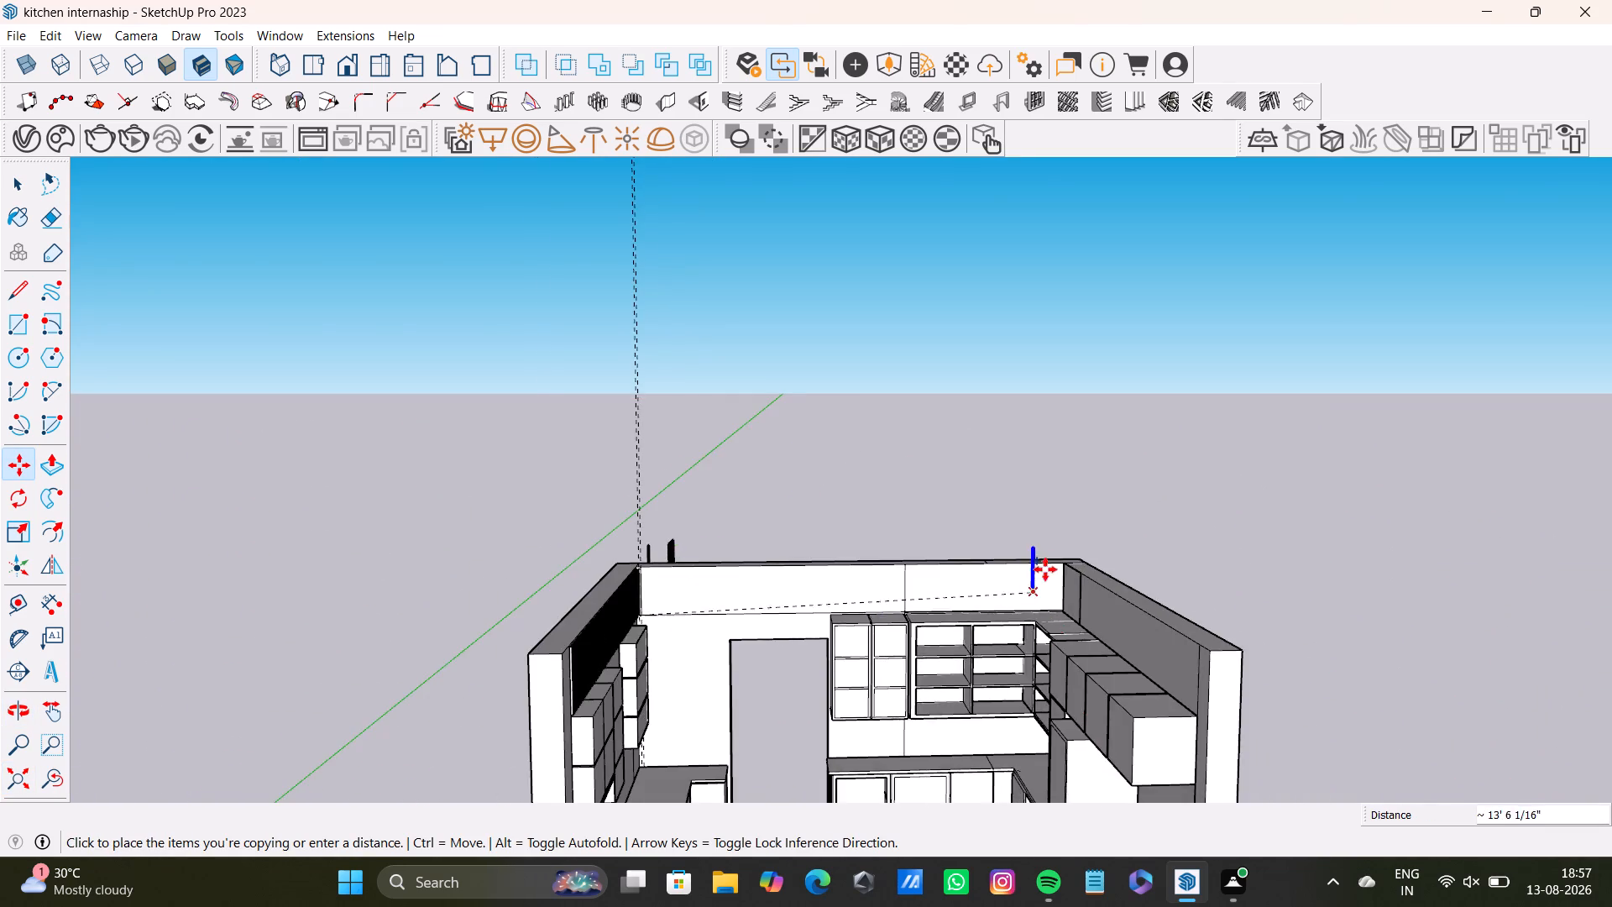
pyautogui.scroll(10, 1045, 569)
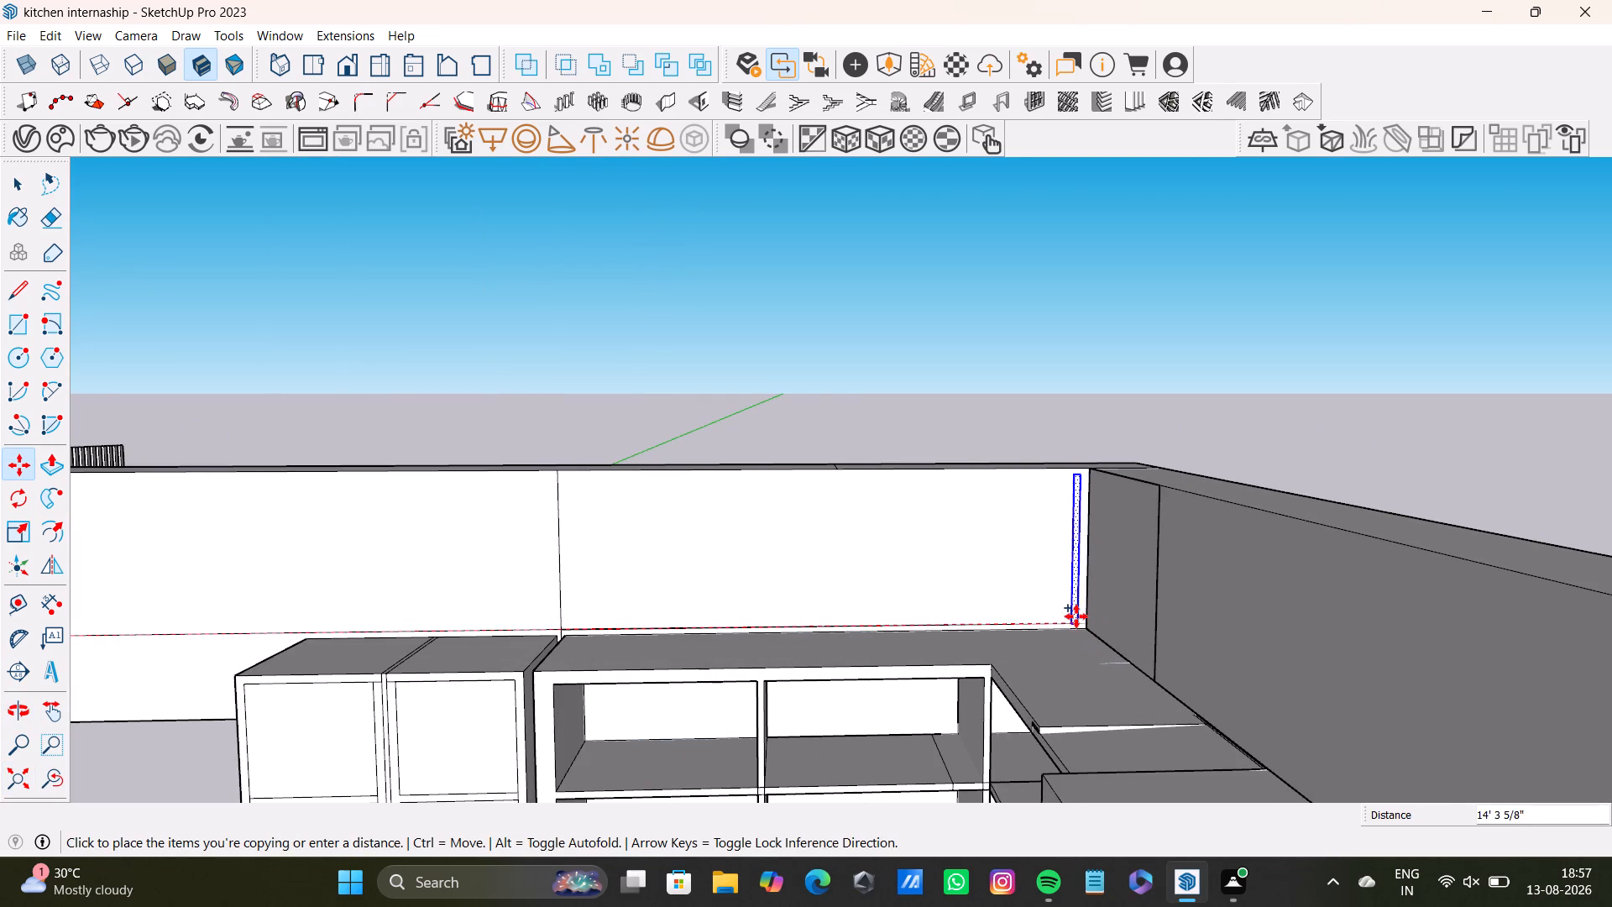
pyautogui.scroll(6, 1075, 614)
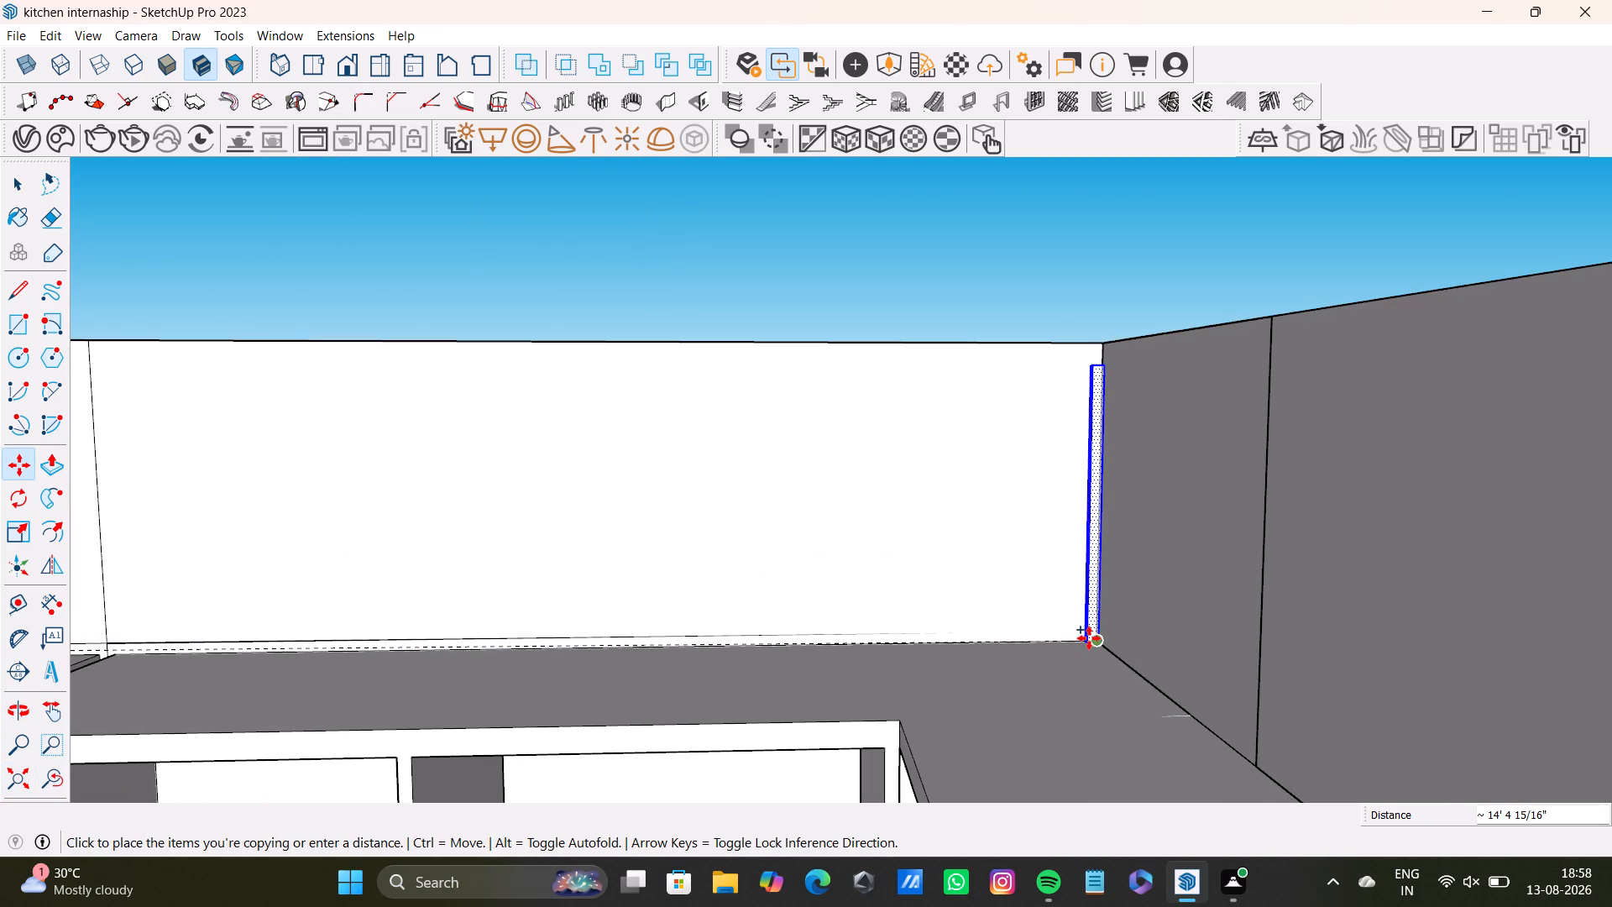
pyautogui.moveTo(1079, 634); pyautogui.dragTo(1041, 768, button='middle')
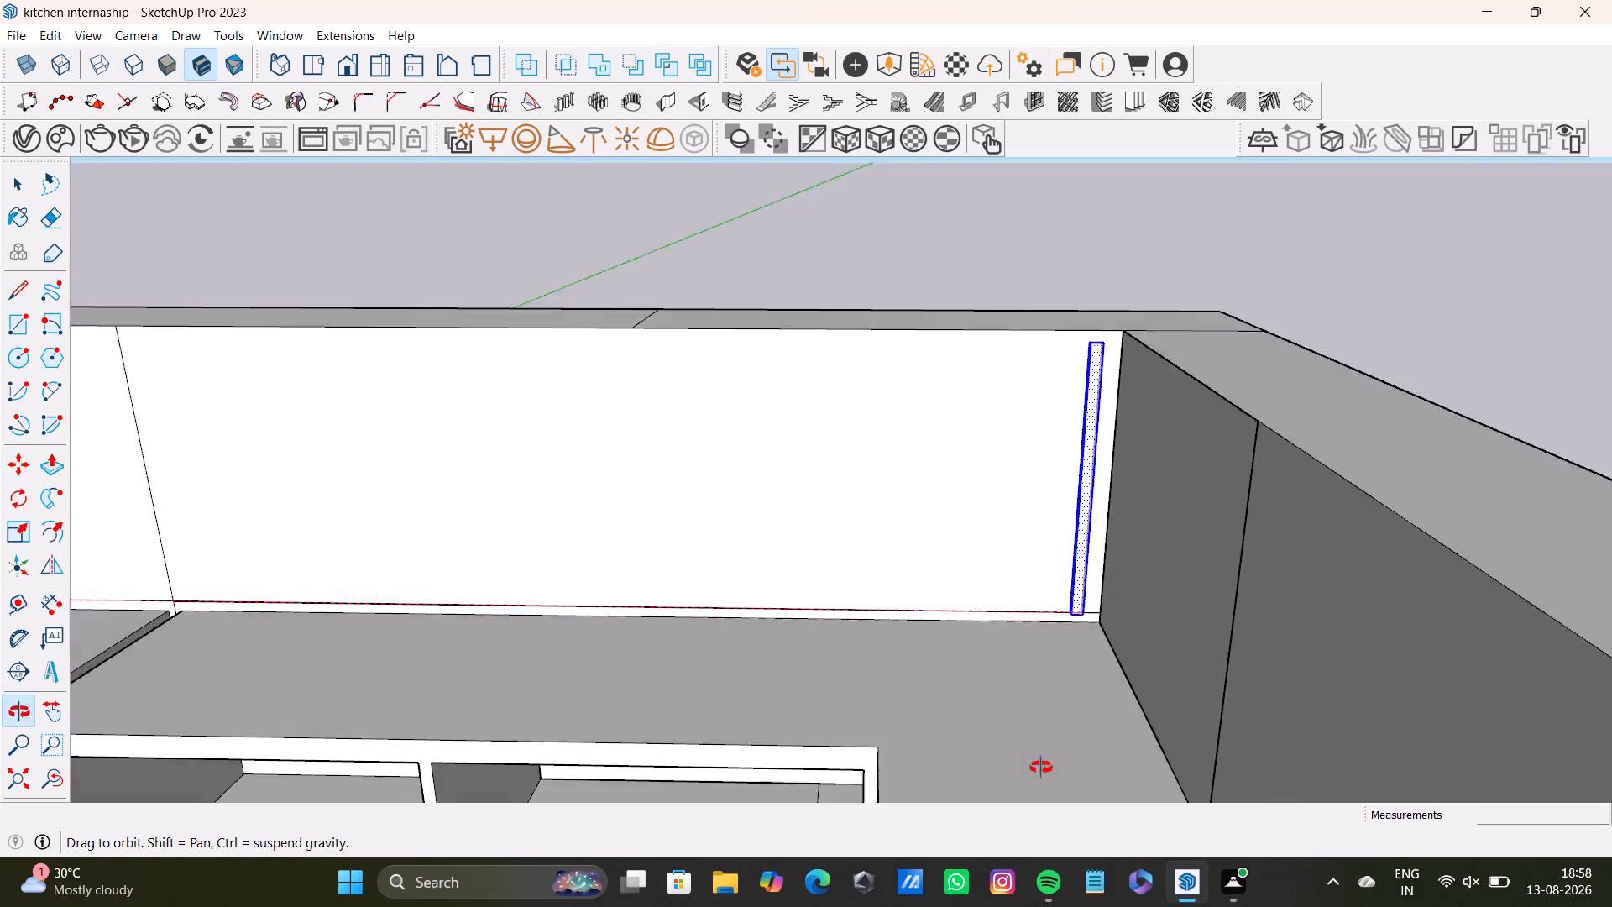
pyautogui.moveTo(1041, 768); pyautogui.dragTo(1054, 791, button='middle')
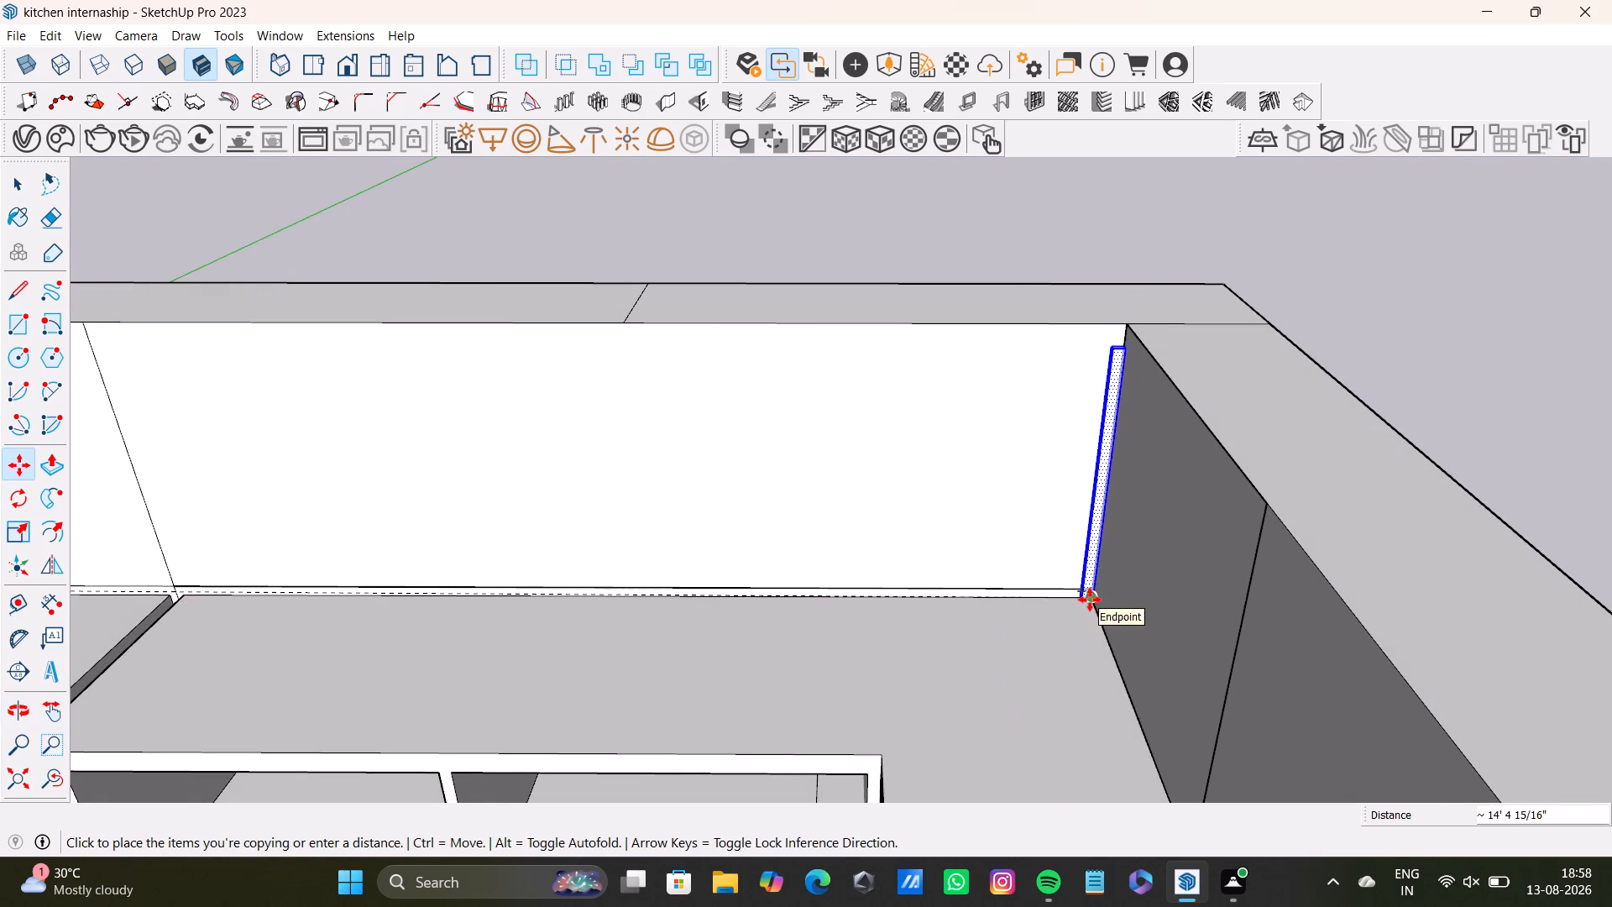
pyautogui.moveTo(1090, 600); pyautogui.dragTo(1064, 737, button='middle')
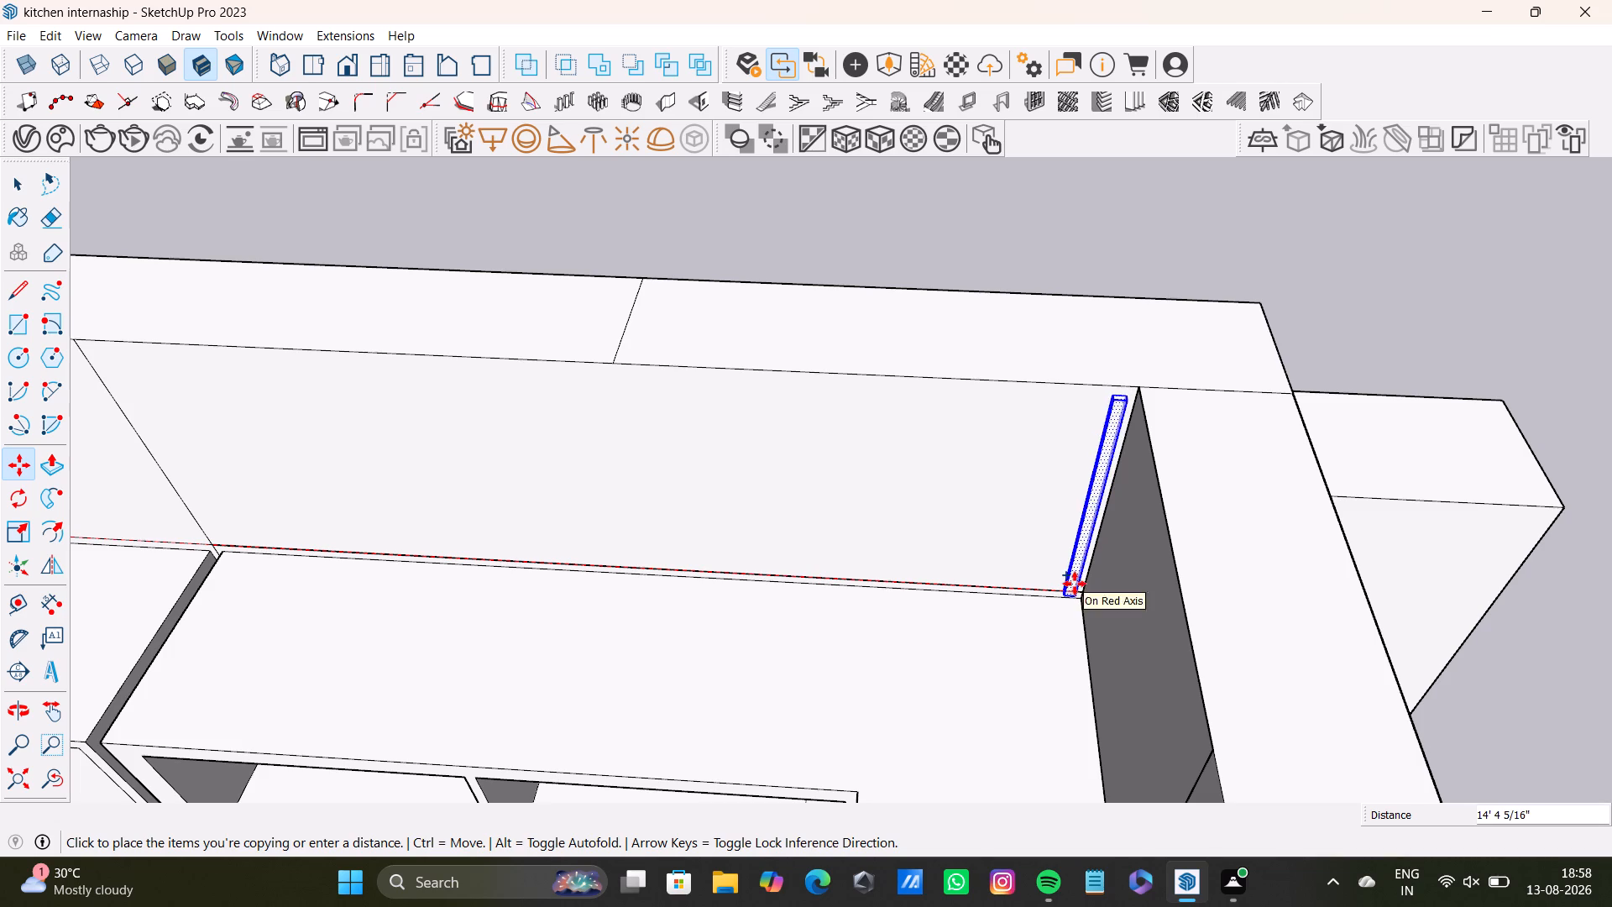
pyautogui.click(1074, 585)
# Divide the distance between the original and copied slats into 55 equal spacings to fill the band.
pyautogui.moveTo(1013, 621); pyautogui.dragTo(1096, 707, button='middle')
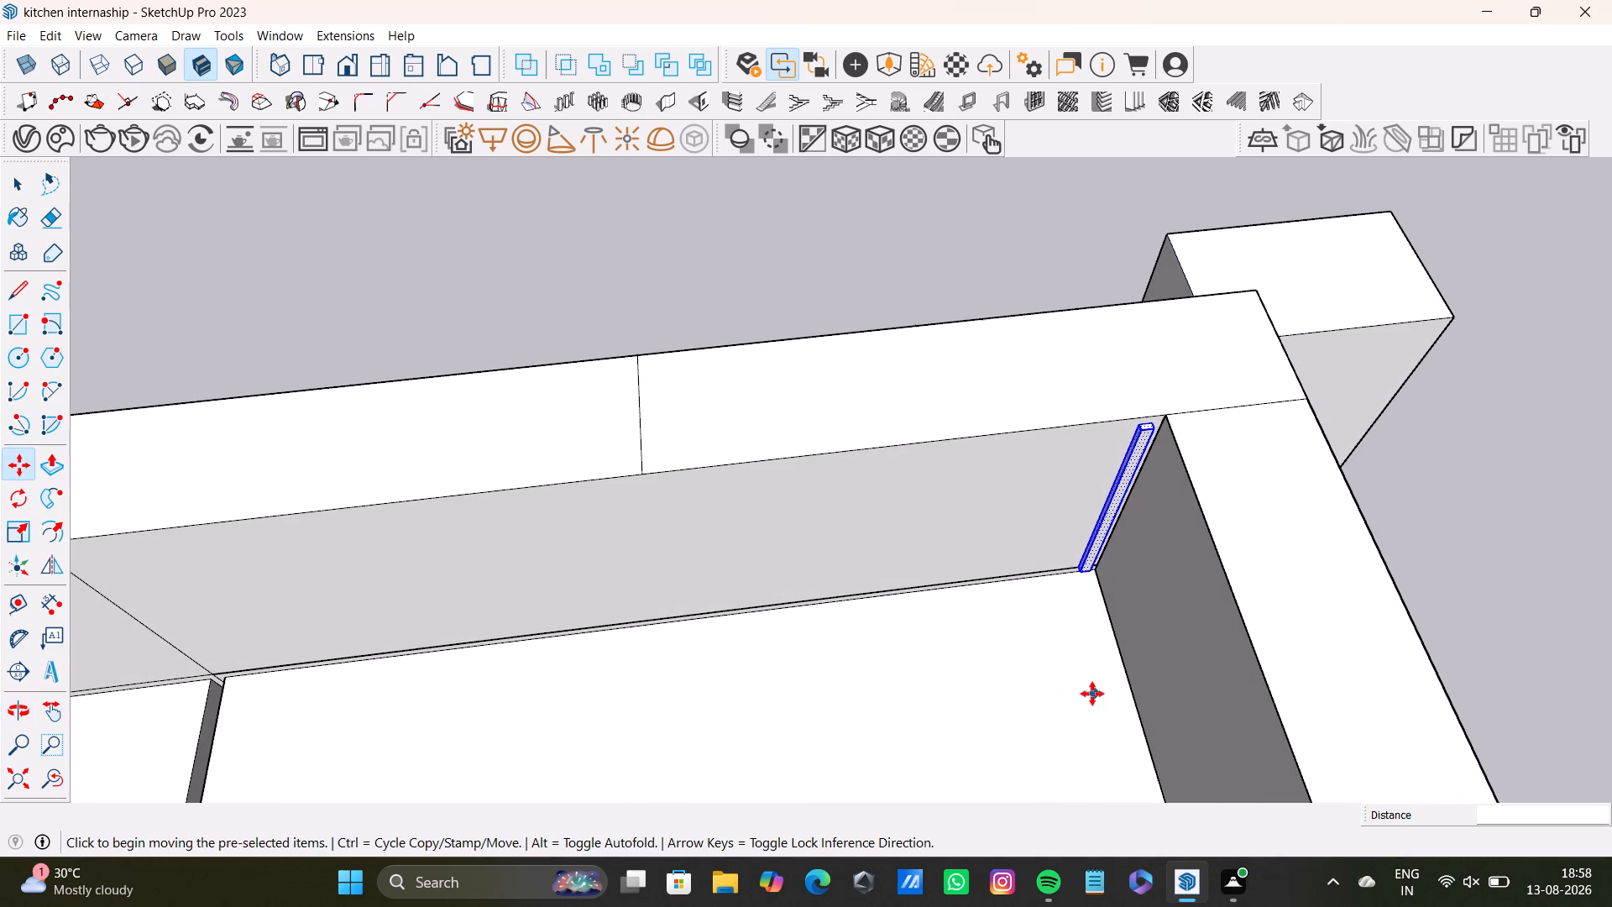
pyautogui.press('/')
pyautogui.write('55')
pyautogui.press('Return')
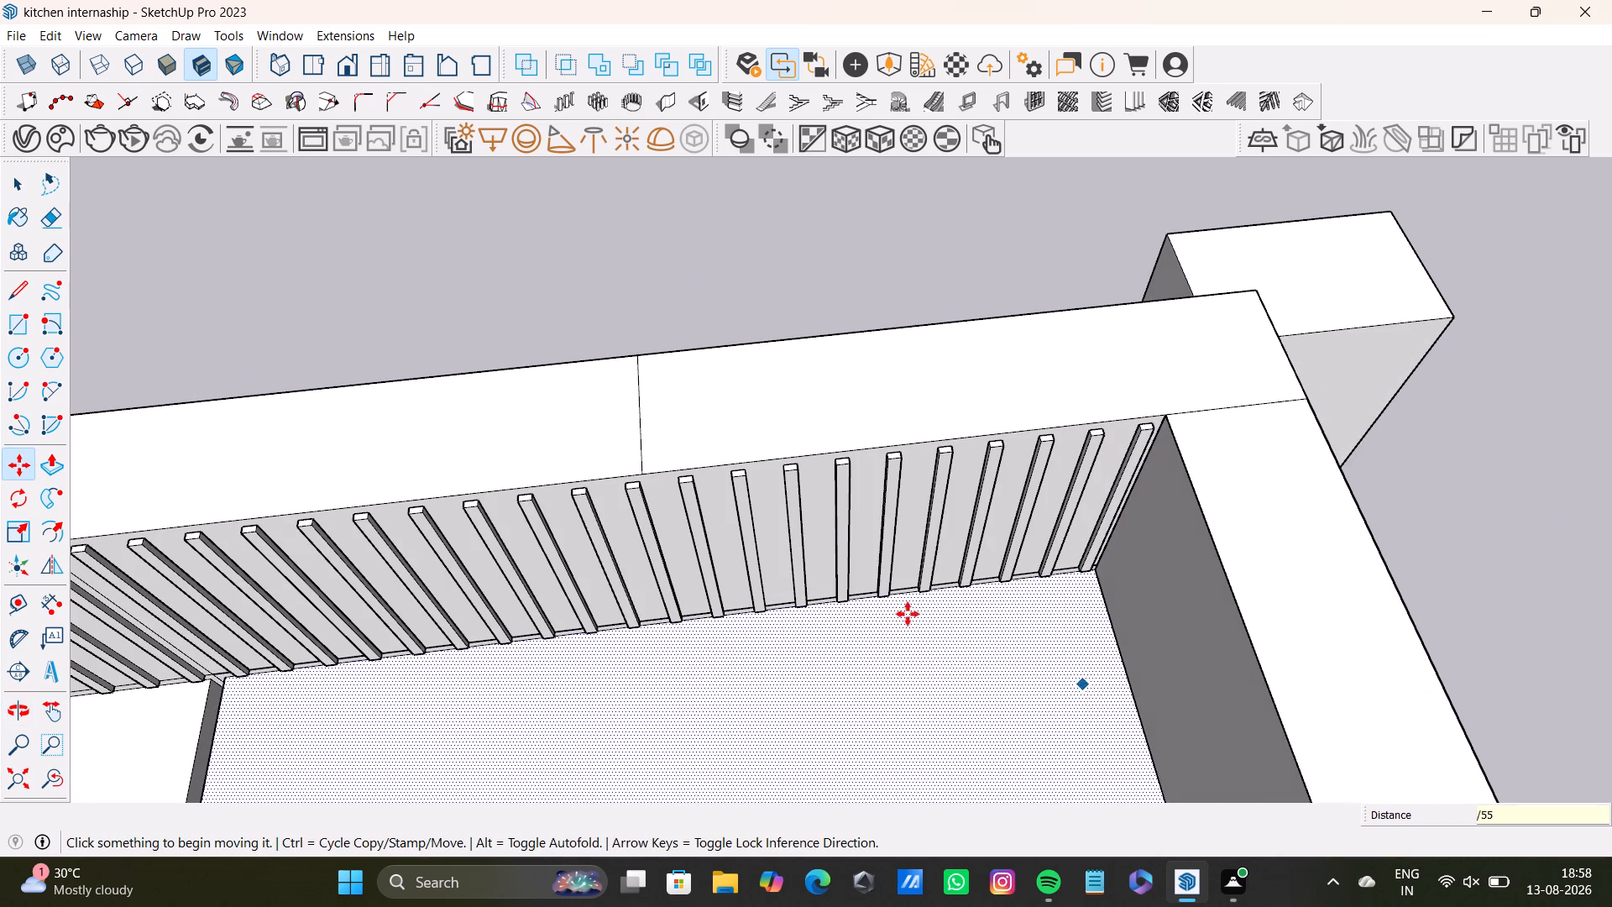
pyautogui.scroll(-20, 752, 606)
pyautogui.moveTo(684, 674); pyautogui.dragTo(798, 435, button='middle')
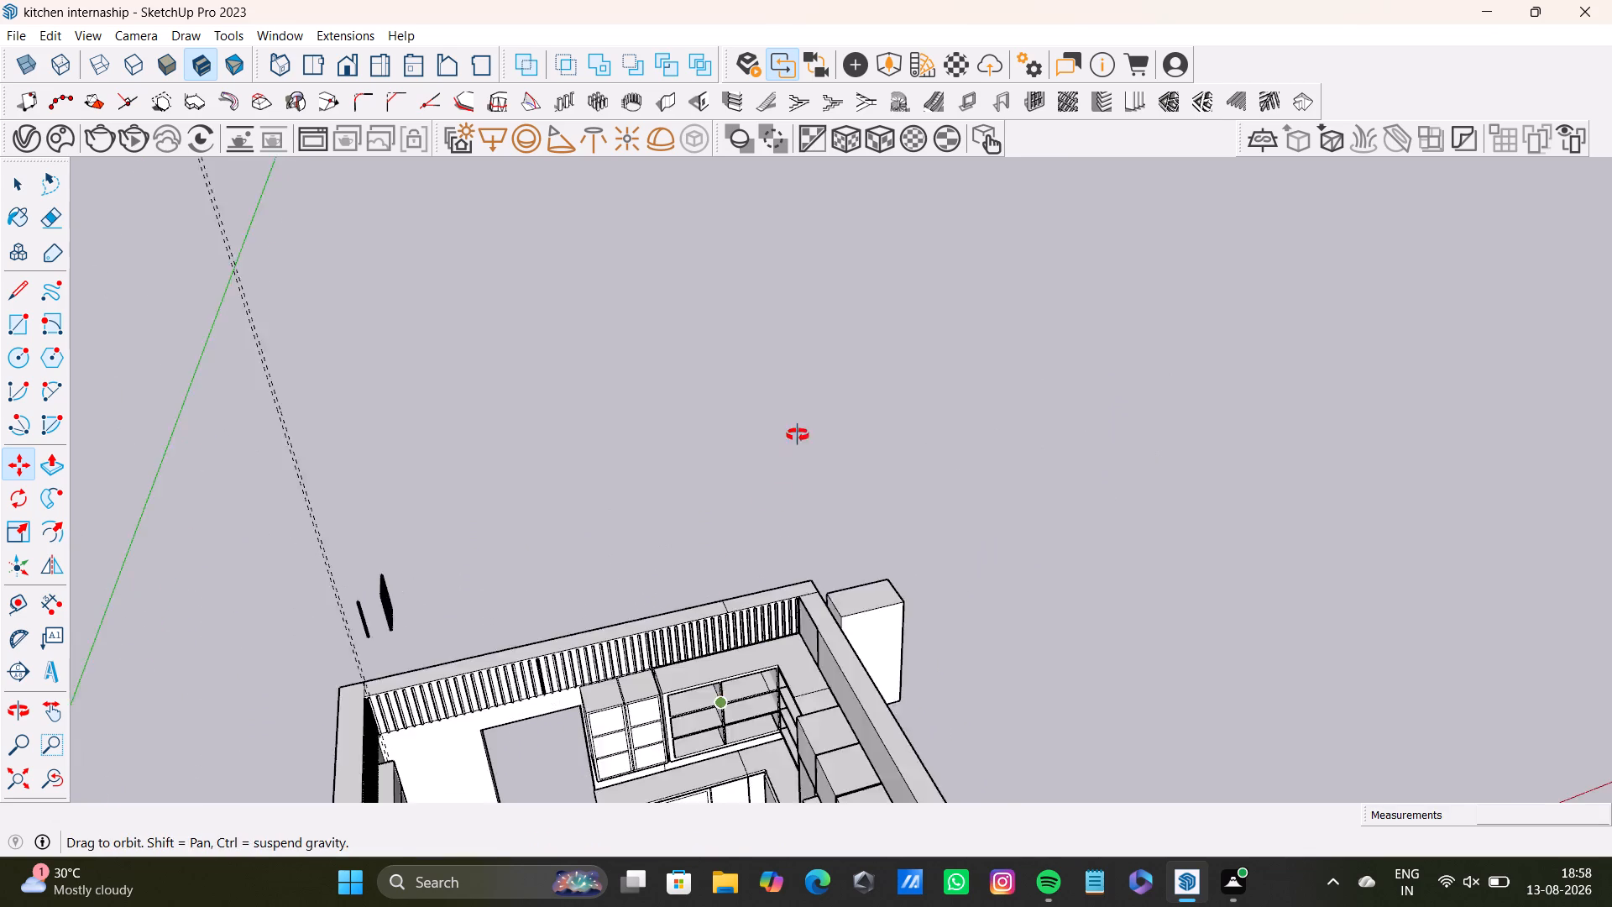
# Examine the evenly spaced slats along the upper wall bands from both corners and from above.
pyautogui.moveTo(798, 435); pyautogui.dragTo(806, 396, button='middle')
pyautogui.scroll(1, 756, 664)
pyautogui.moveTo(785, 573); pyautogui.dragTo(882, 425, button='middle')
pyautogui.moveTo(830, 590); pyautogui.dragTo(1071, 677, button='middle')
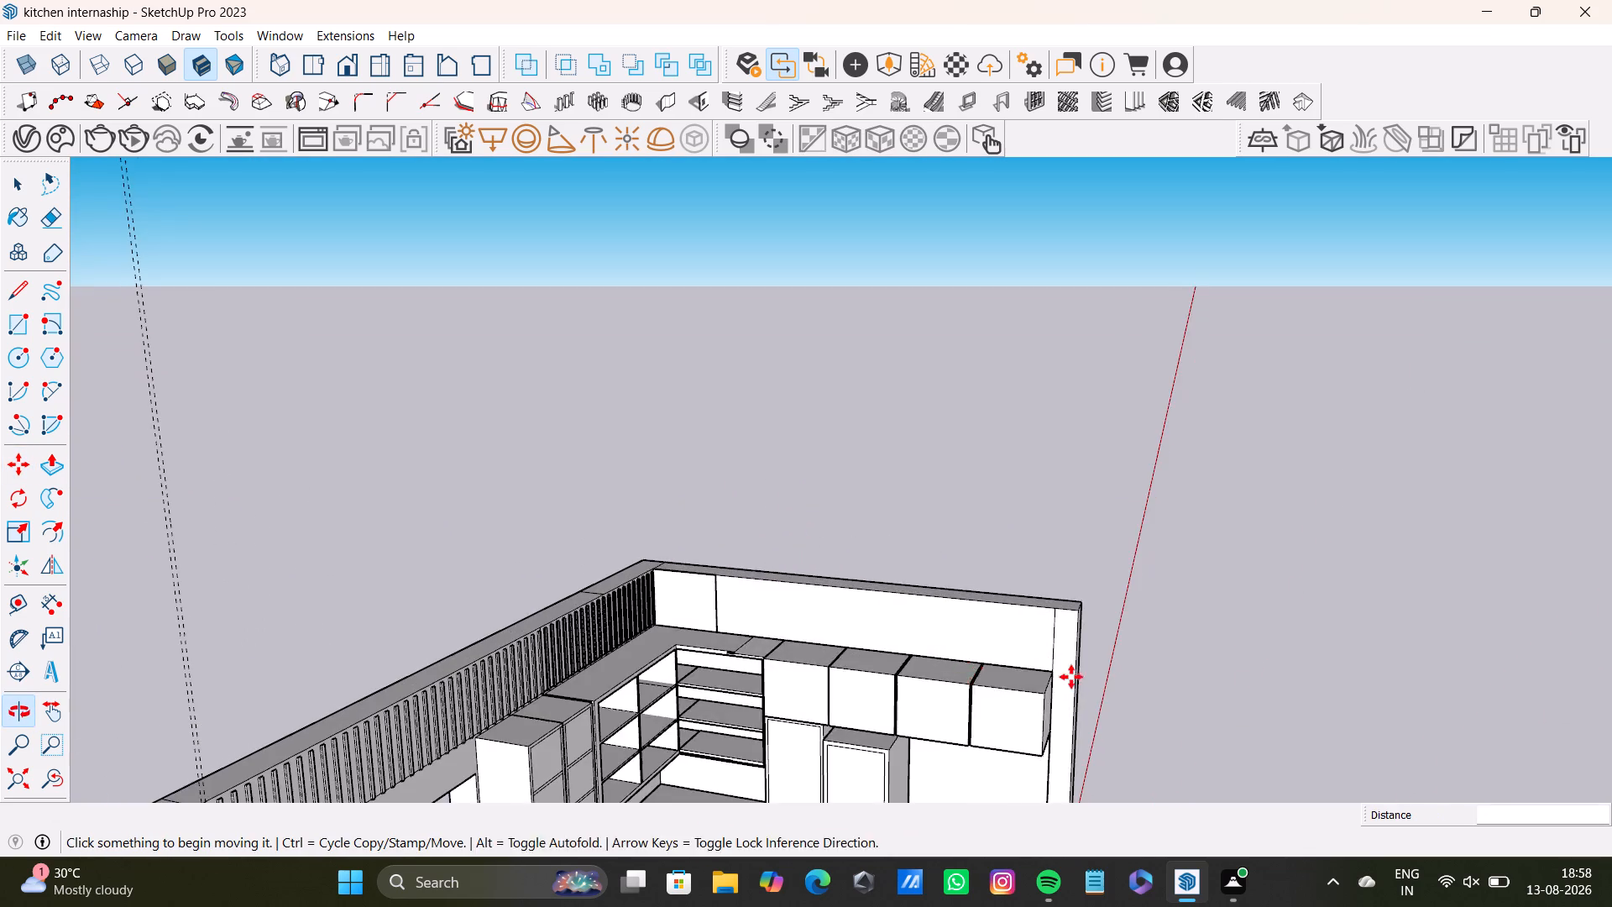
pyautogui.scroll(13, 582, 653)
pyautogui.scroll(2, 761, 525)
pyautogui.moveTo(730, 541); pyautogui.dragTo(646, 574, button='middle')
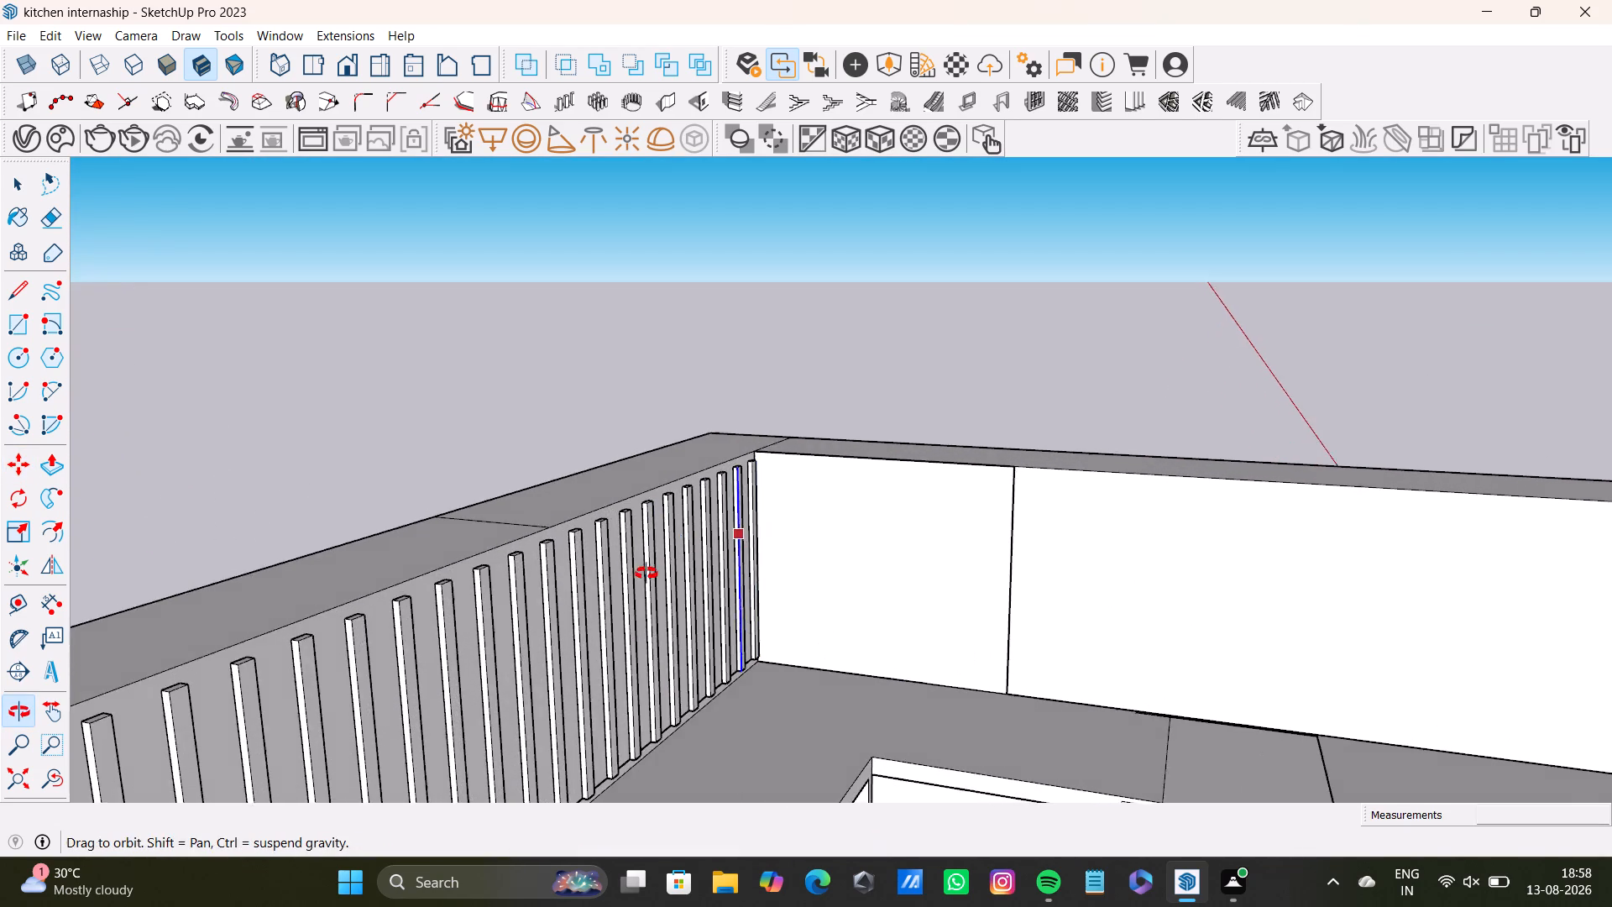
pyautogui.moveTo(646, 574); pyautogui.dragTo(0, 639, button='middle')
pyautogui.keyDown('shift'); pyautogui.moveTo(224, 527); pyautogui.dragTo(869, 680, button='middle'); pyautogui.keyUp('shift')
pyautogui.moveTo(858, 682); pyautogui.dragTo(613, 574, button='middle')
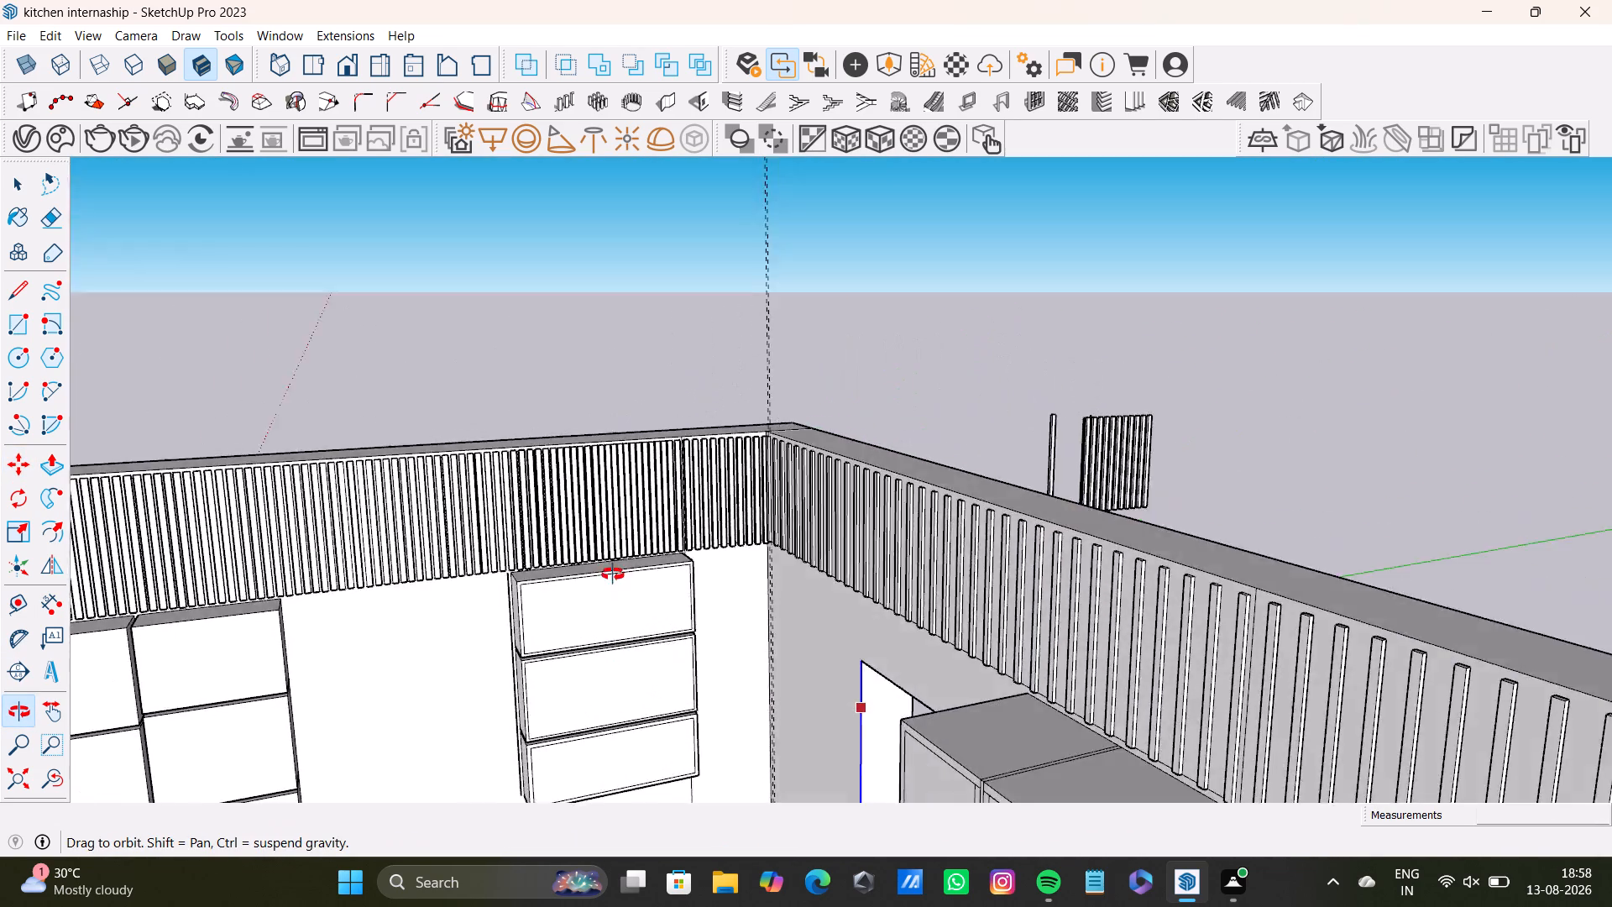
pyautogui.moveTo(613, 574); pyautogui.dragTo(1025, 689, button='middle')
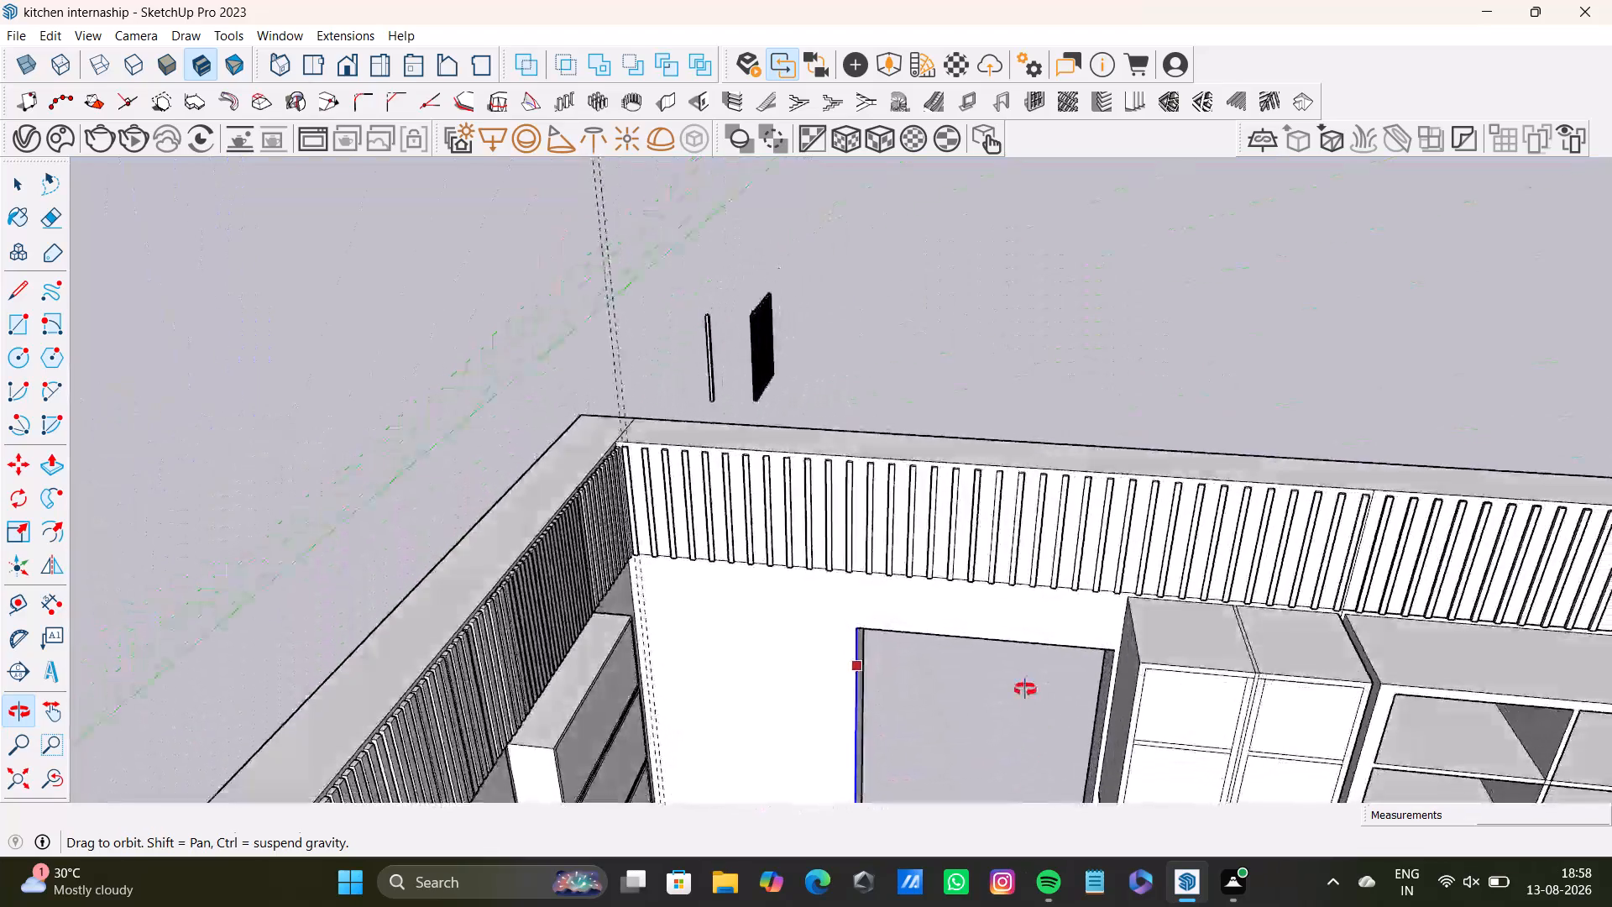
pyautogui.moveTo(1025, 689); pyautogui.dragTo(1042, 650, button='middle')
pyautogui.scroll(-7, 877, 598)
pyautogui.keyDown('shift'); pyautogui.moveTo(913, 570); pyautogui.dragTo(600, 558, button='middle'); pyautogui.keyUp('shift')
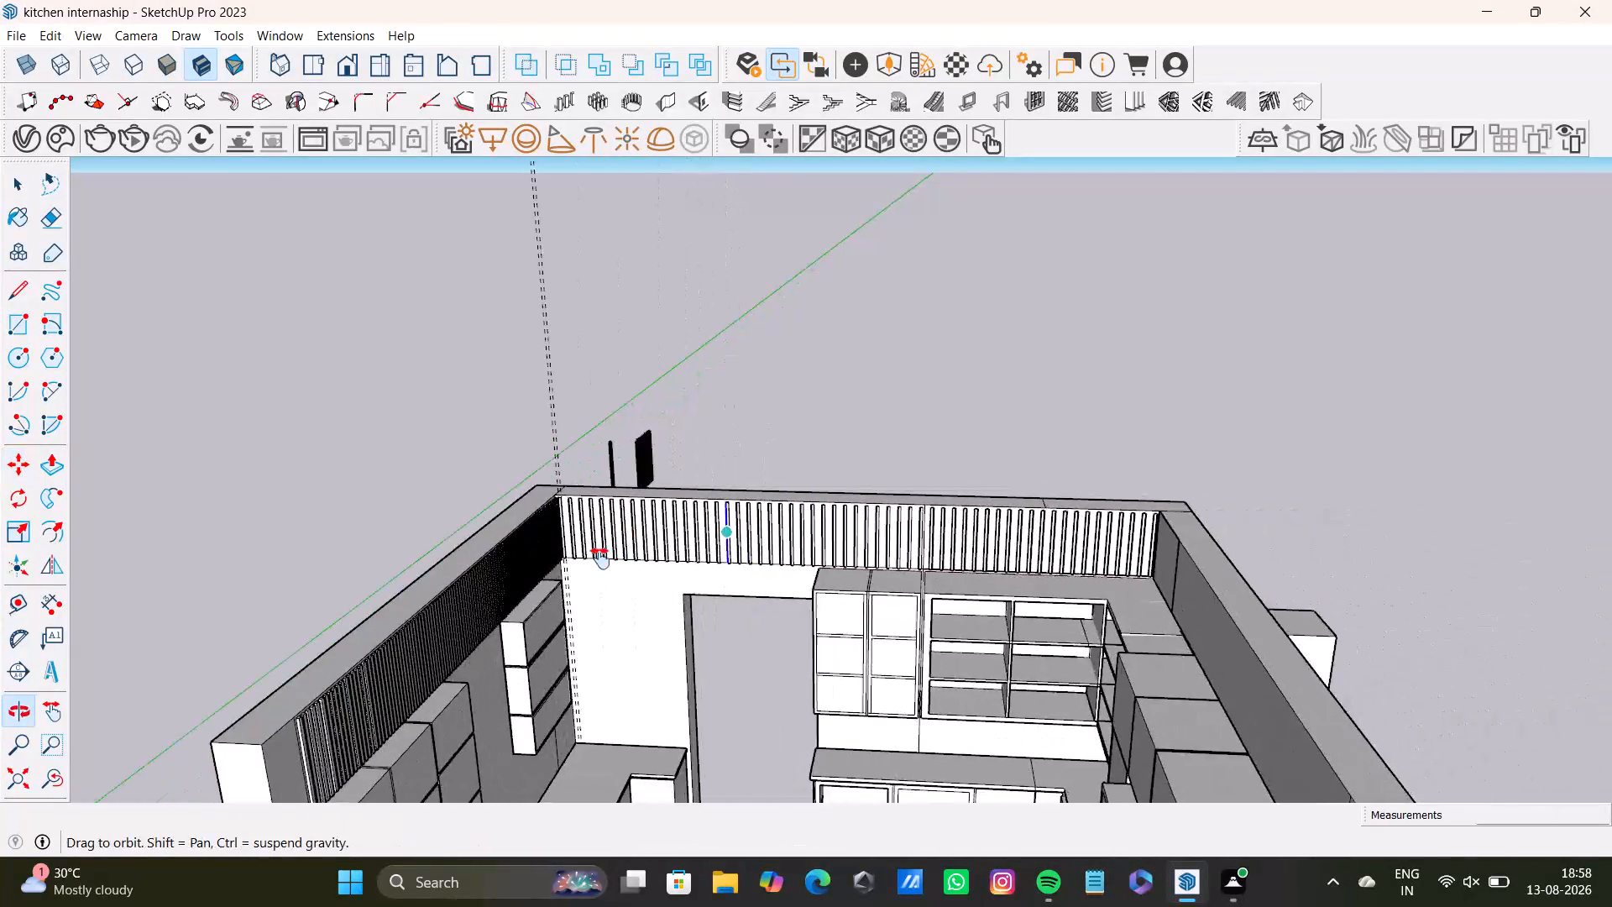
pyautogui.keyDown('shift'); pyautogui.moveTo(600, 558); pyautogui.dragTo(555, 575, button='middle'); pyautogui.keyUp('shift')
# Undo the array of slats copied across the plain wall's upper band.
pyautogui.hotkey('ctrl', 'z')
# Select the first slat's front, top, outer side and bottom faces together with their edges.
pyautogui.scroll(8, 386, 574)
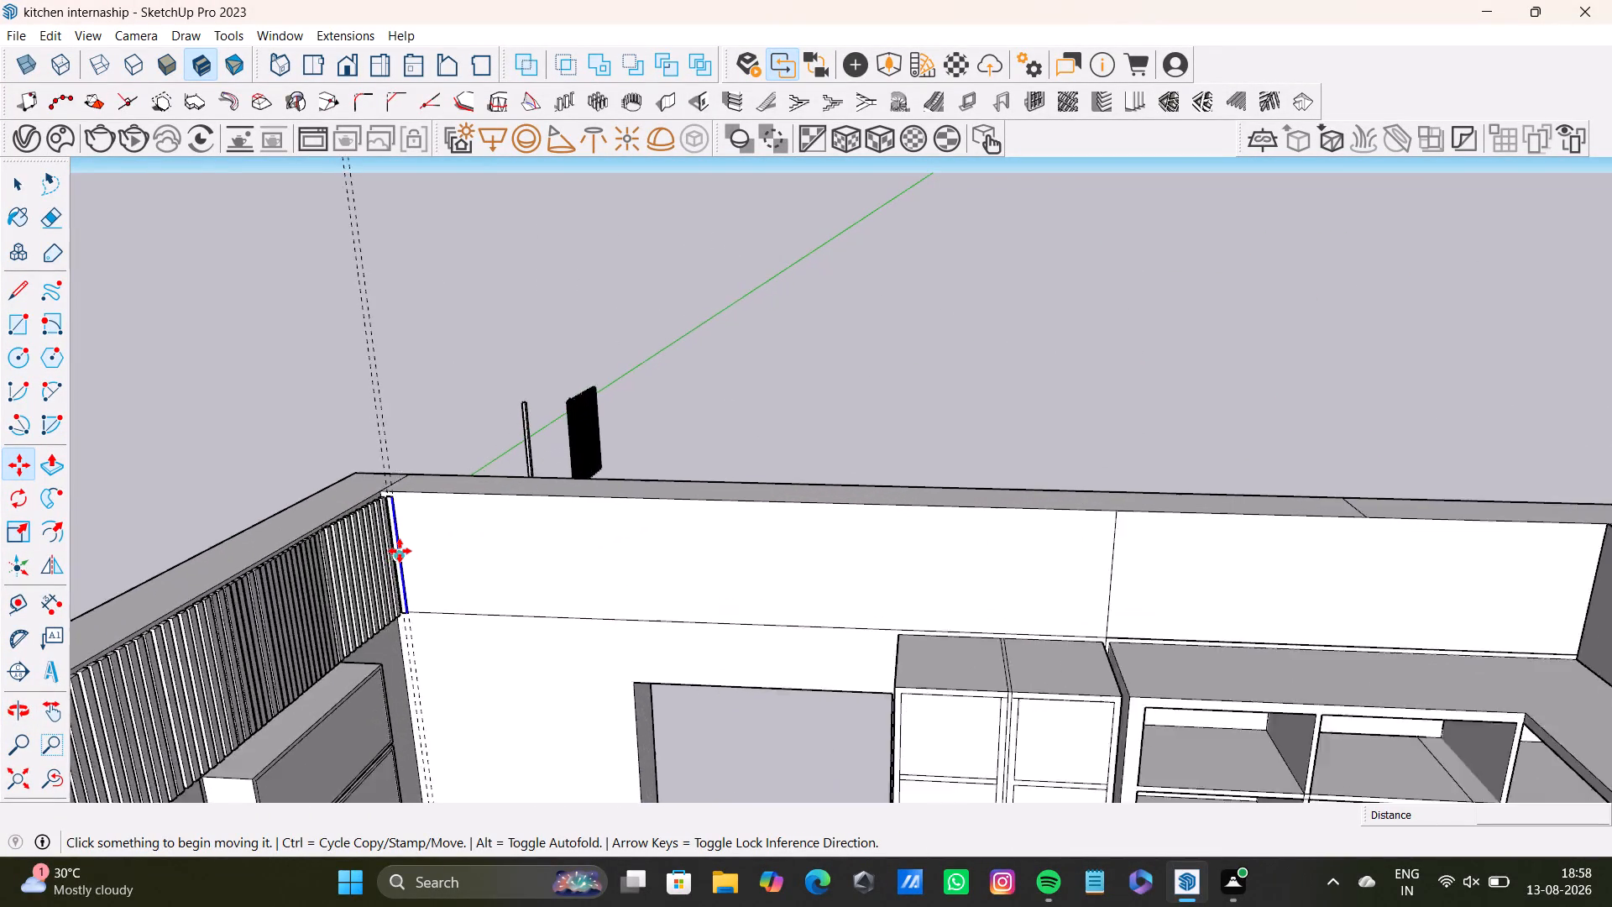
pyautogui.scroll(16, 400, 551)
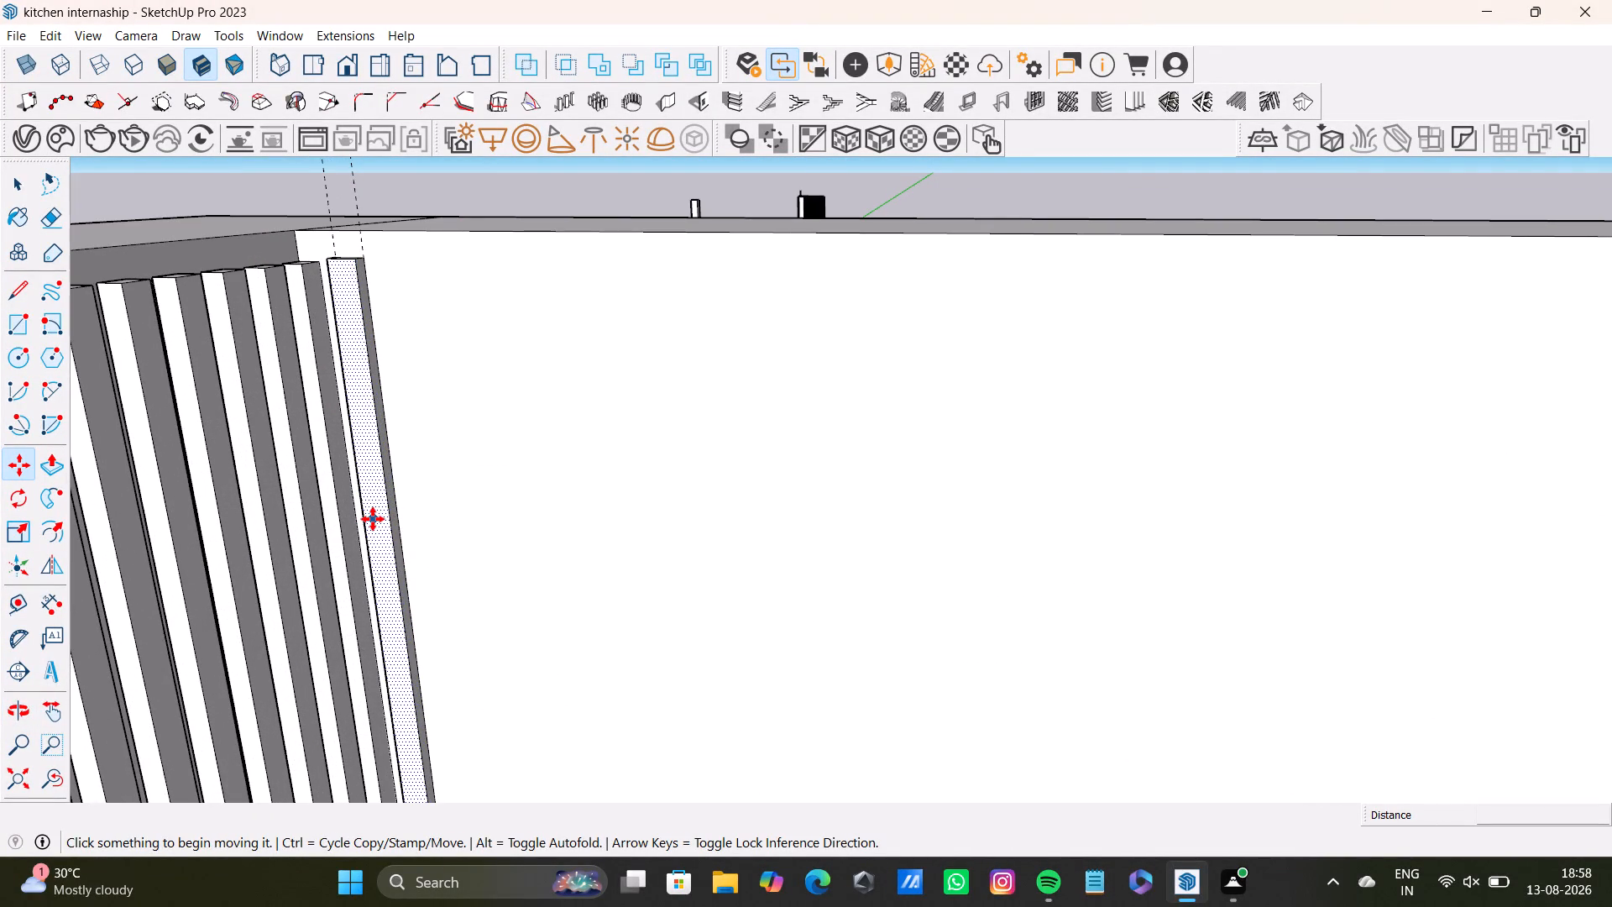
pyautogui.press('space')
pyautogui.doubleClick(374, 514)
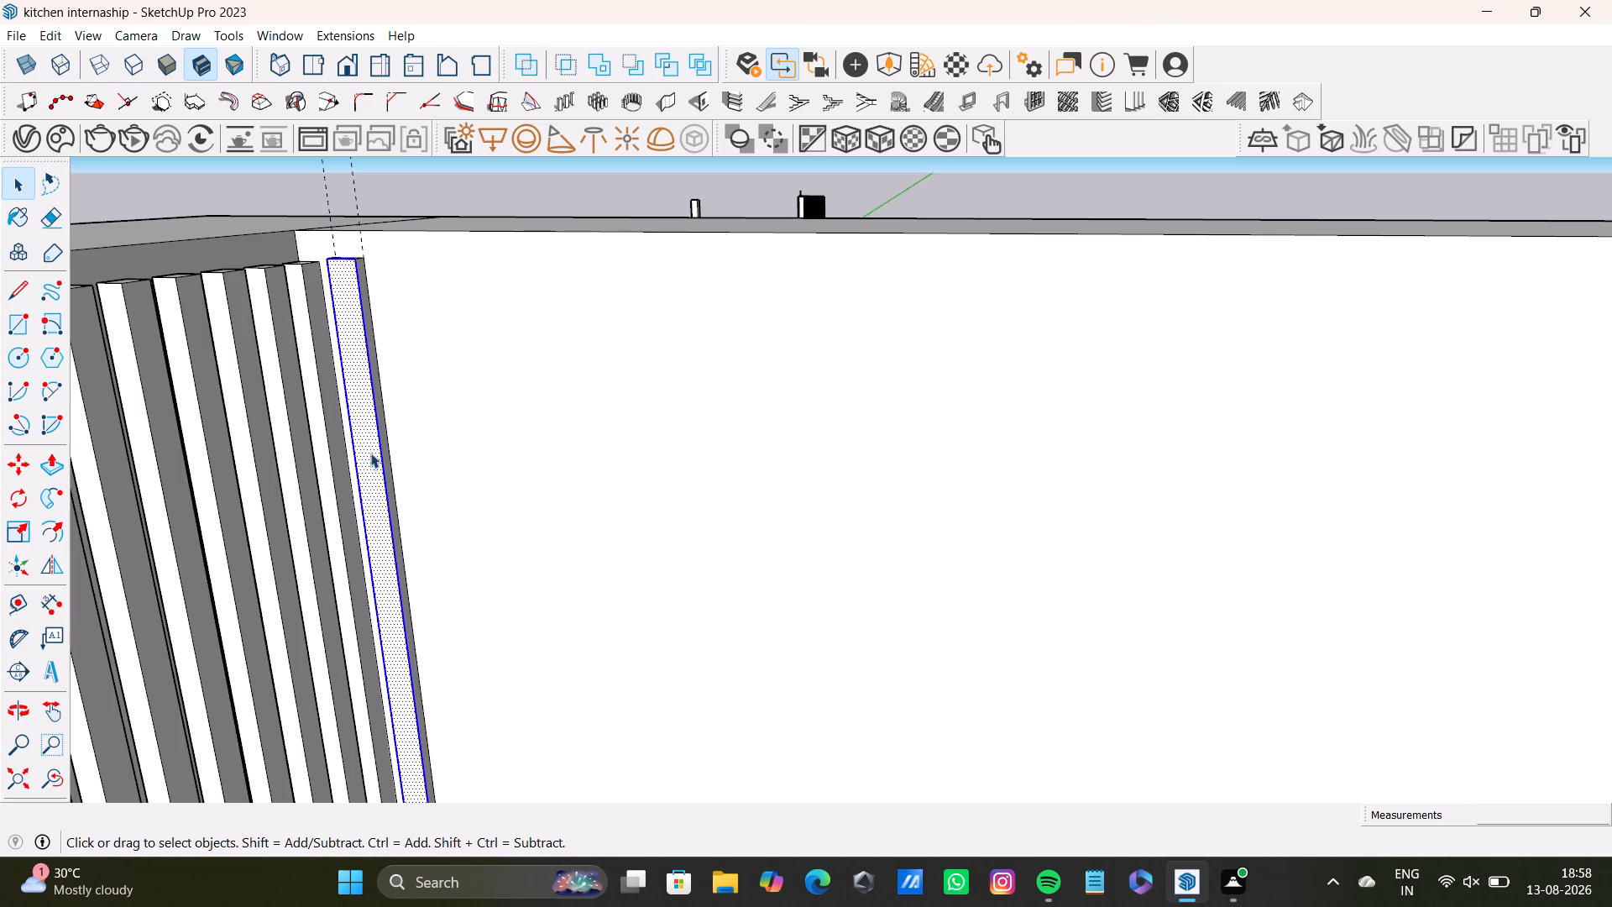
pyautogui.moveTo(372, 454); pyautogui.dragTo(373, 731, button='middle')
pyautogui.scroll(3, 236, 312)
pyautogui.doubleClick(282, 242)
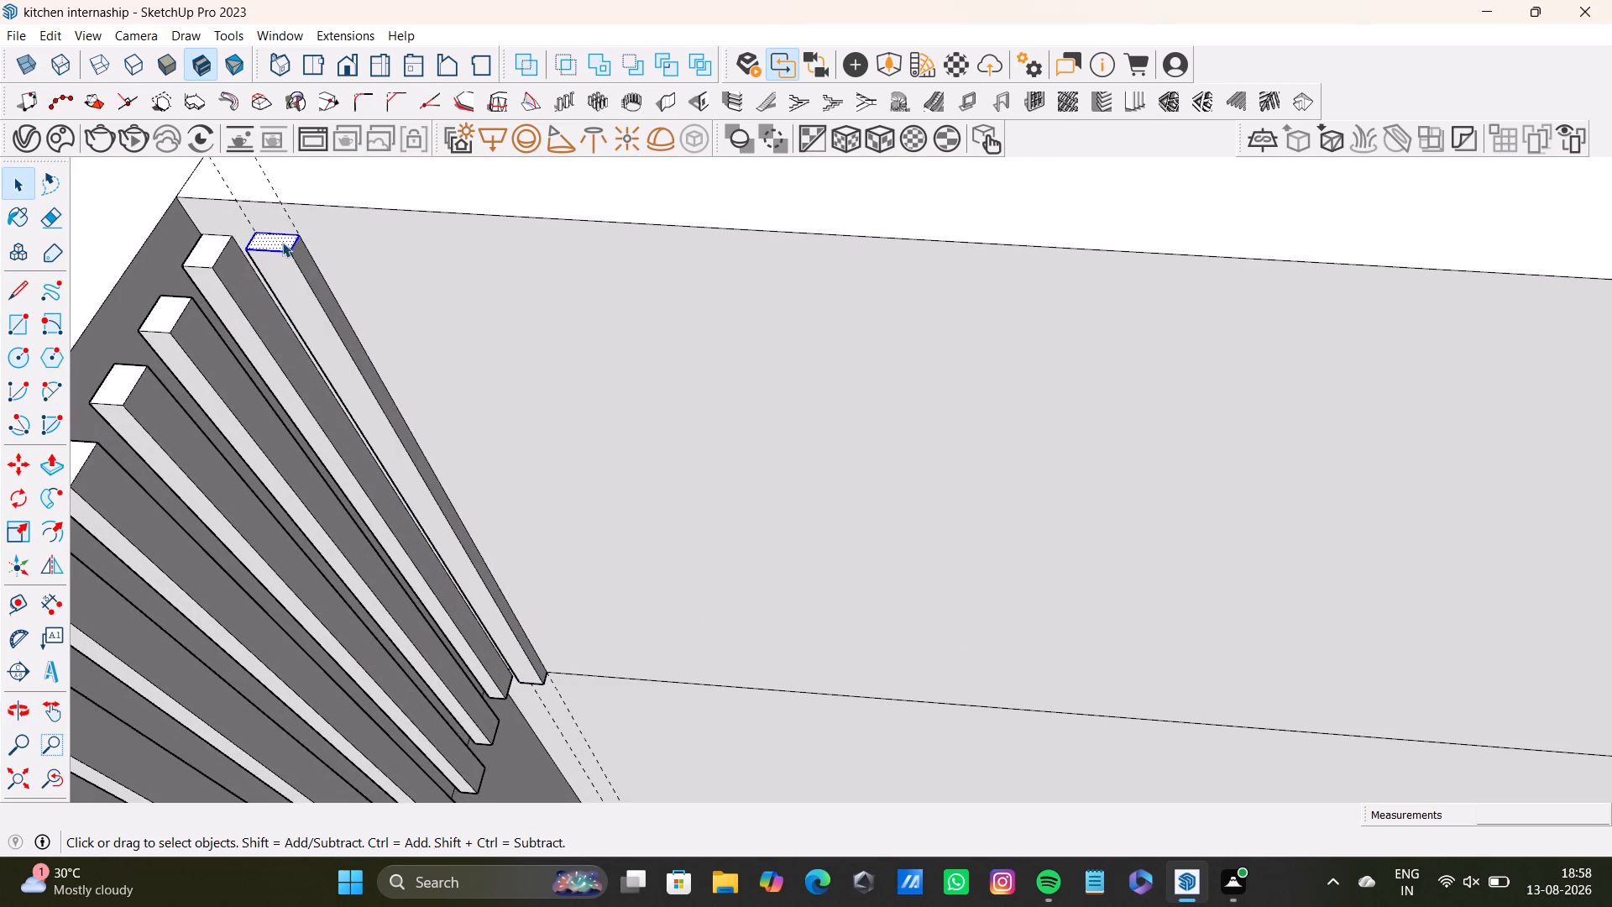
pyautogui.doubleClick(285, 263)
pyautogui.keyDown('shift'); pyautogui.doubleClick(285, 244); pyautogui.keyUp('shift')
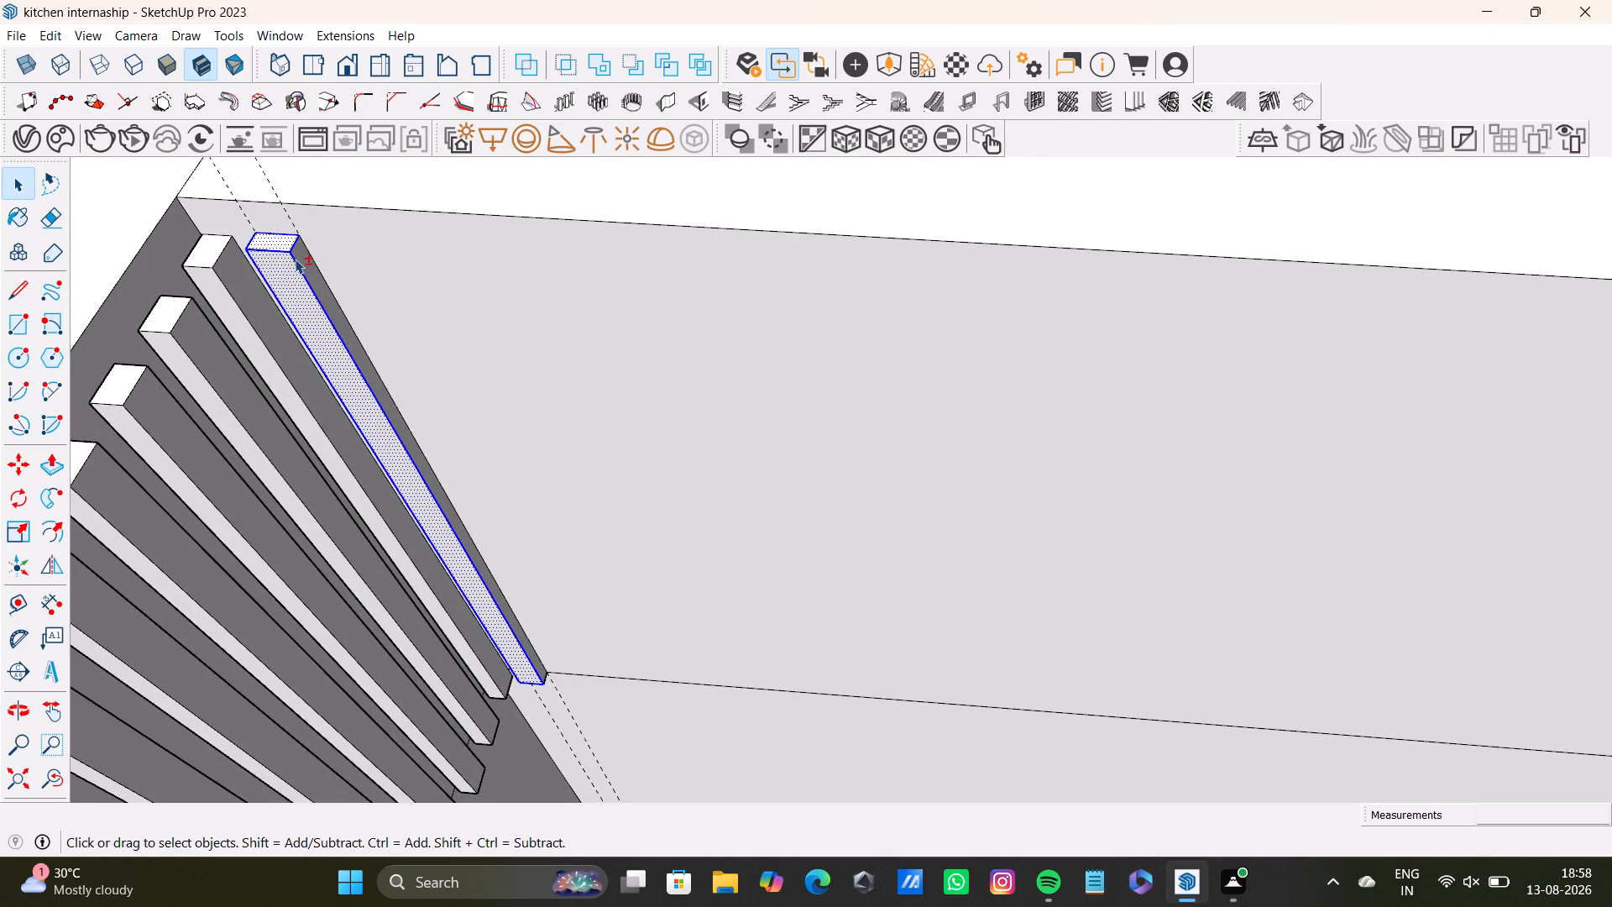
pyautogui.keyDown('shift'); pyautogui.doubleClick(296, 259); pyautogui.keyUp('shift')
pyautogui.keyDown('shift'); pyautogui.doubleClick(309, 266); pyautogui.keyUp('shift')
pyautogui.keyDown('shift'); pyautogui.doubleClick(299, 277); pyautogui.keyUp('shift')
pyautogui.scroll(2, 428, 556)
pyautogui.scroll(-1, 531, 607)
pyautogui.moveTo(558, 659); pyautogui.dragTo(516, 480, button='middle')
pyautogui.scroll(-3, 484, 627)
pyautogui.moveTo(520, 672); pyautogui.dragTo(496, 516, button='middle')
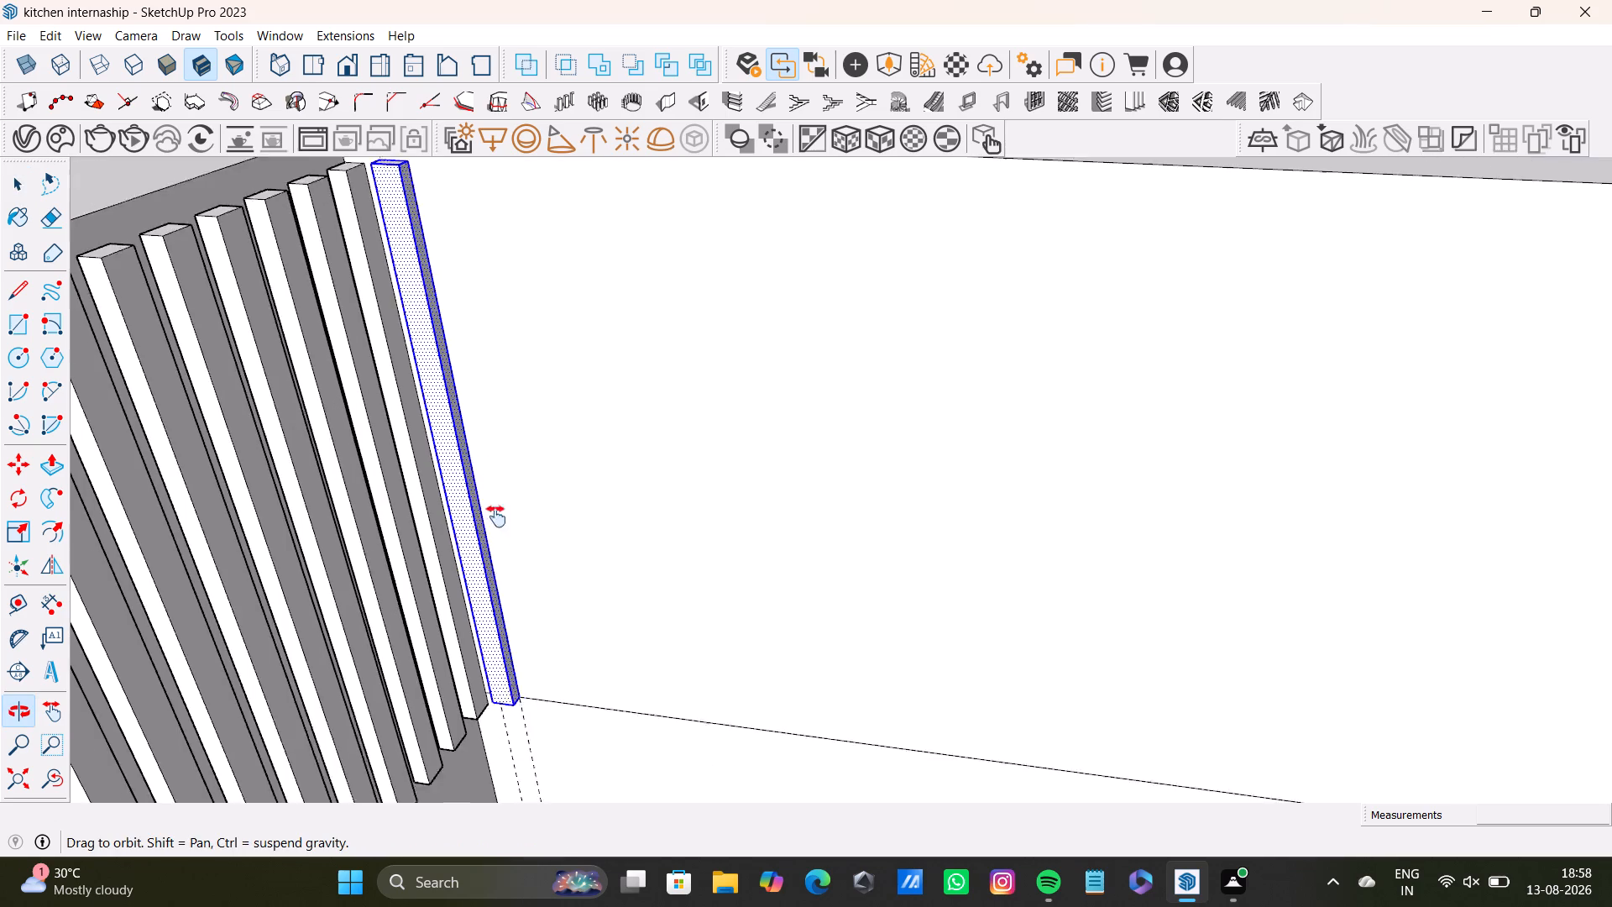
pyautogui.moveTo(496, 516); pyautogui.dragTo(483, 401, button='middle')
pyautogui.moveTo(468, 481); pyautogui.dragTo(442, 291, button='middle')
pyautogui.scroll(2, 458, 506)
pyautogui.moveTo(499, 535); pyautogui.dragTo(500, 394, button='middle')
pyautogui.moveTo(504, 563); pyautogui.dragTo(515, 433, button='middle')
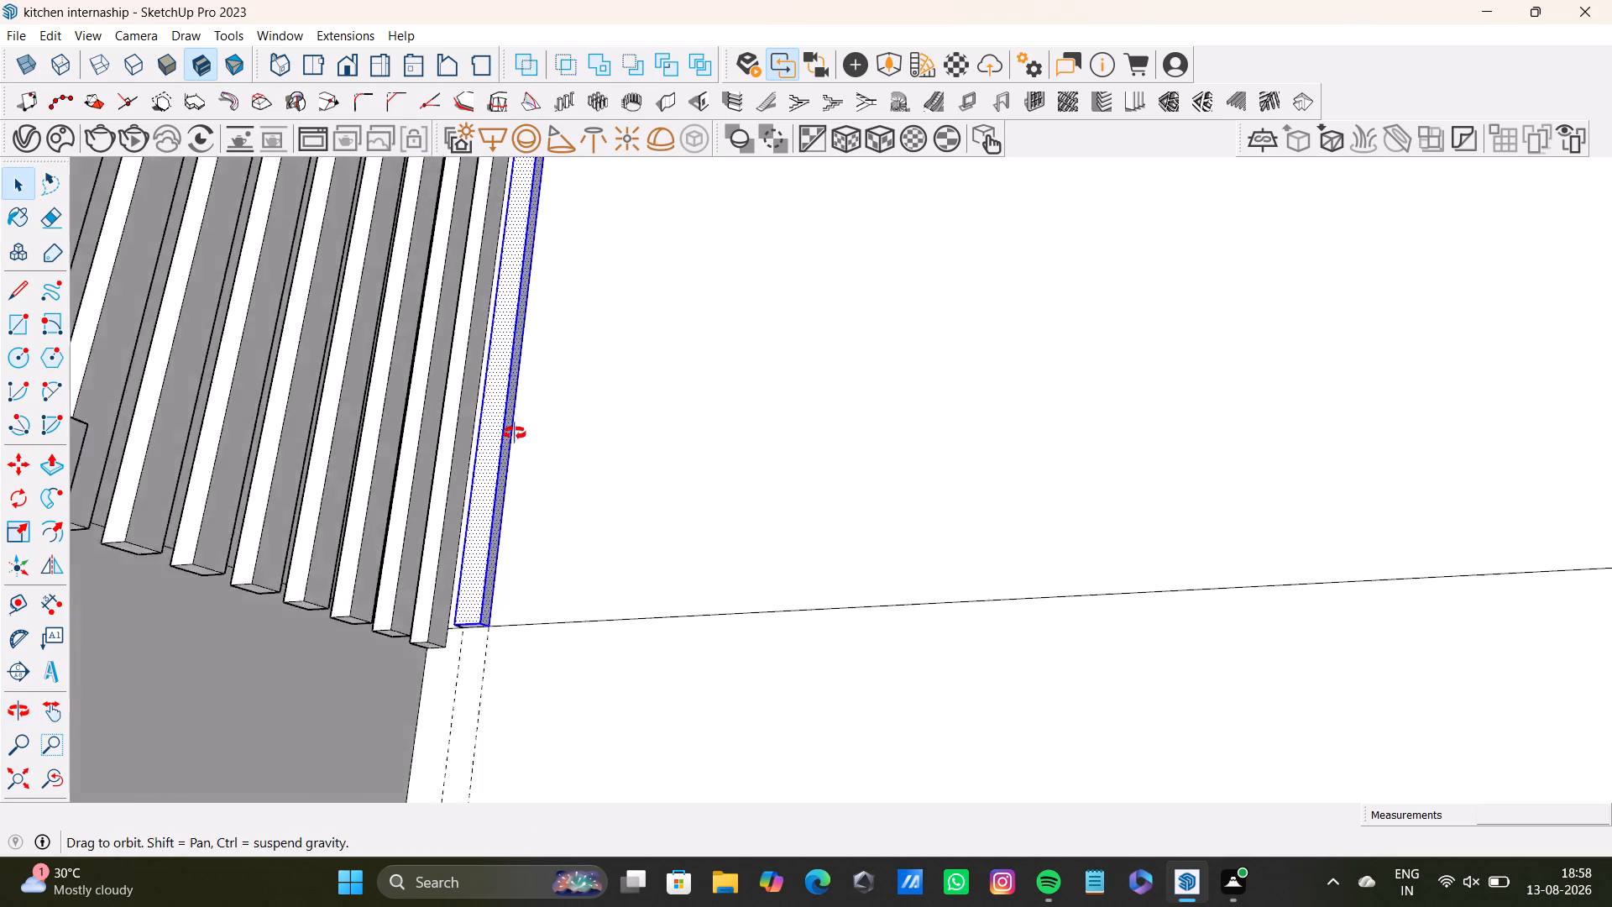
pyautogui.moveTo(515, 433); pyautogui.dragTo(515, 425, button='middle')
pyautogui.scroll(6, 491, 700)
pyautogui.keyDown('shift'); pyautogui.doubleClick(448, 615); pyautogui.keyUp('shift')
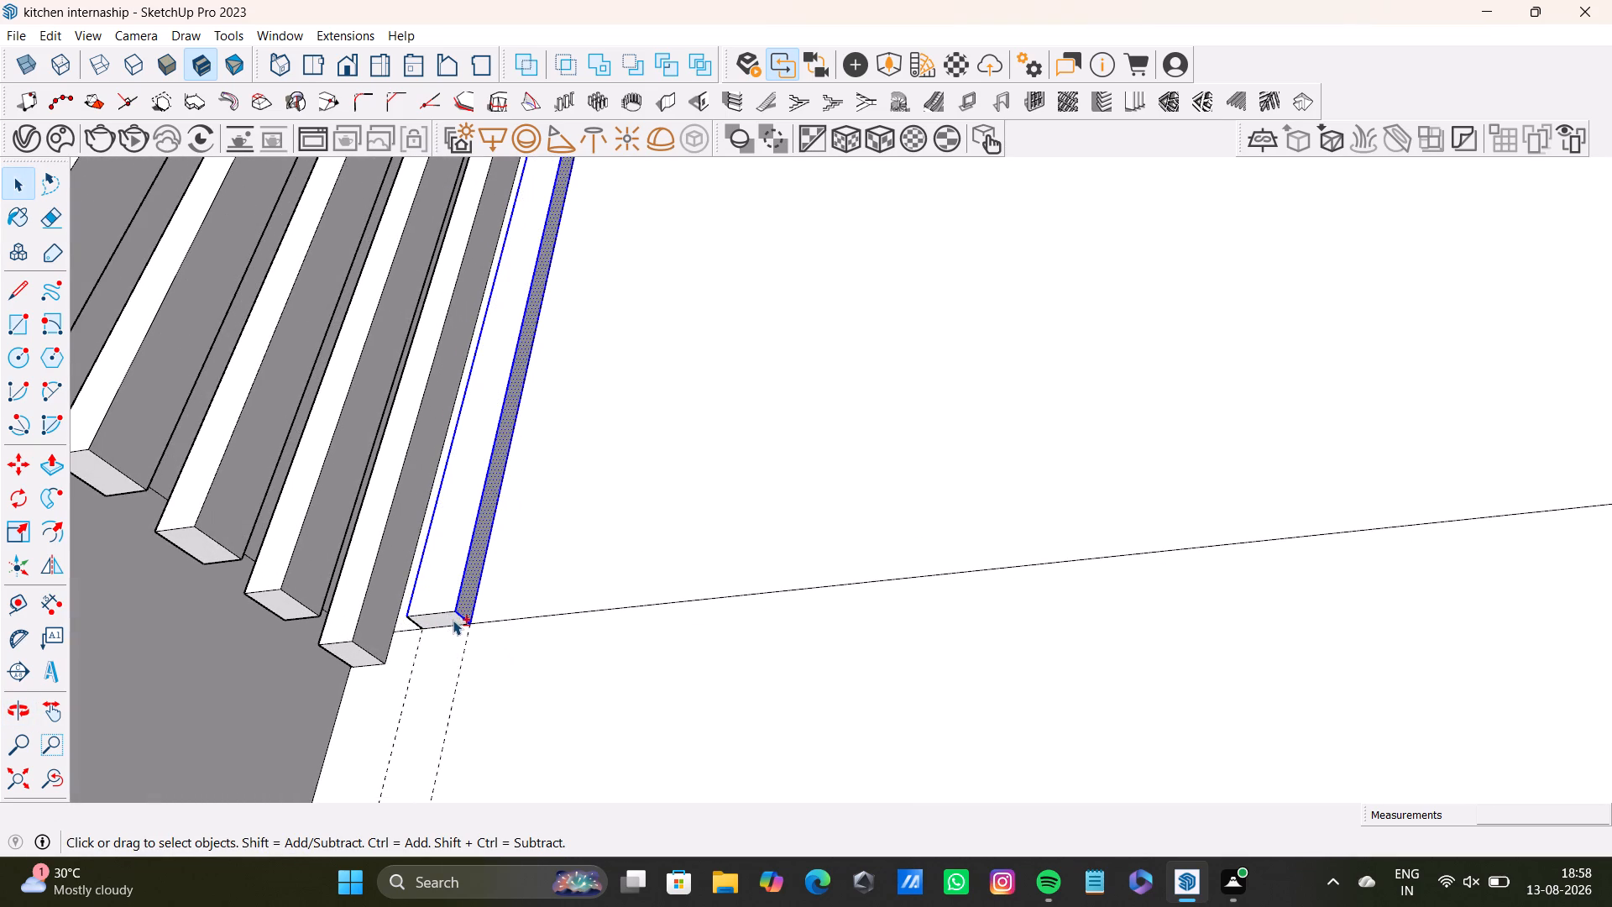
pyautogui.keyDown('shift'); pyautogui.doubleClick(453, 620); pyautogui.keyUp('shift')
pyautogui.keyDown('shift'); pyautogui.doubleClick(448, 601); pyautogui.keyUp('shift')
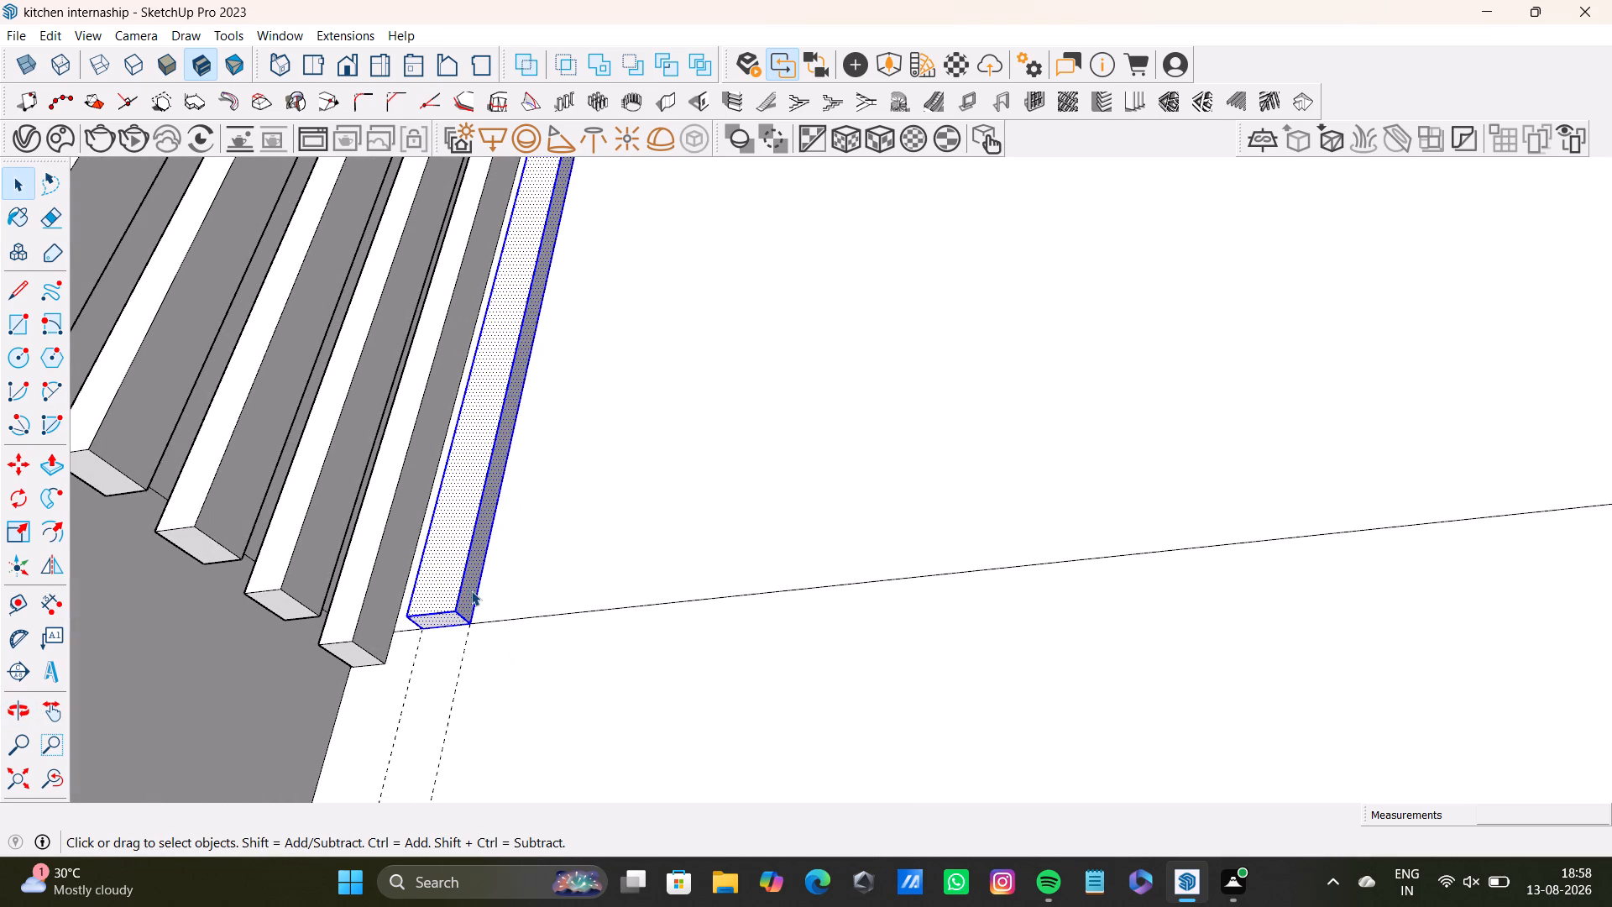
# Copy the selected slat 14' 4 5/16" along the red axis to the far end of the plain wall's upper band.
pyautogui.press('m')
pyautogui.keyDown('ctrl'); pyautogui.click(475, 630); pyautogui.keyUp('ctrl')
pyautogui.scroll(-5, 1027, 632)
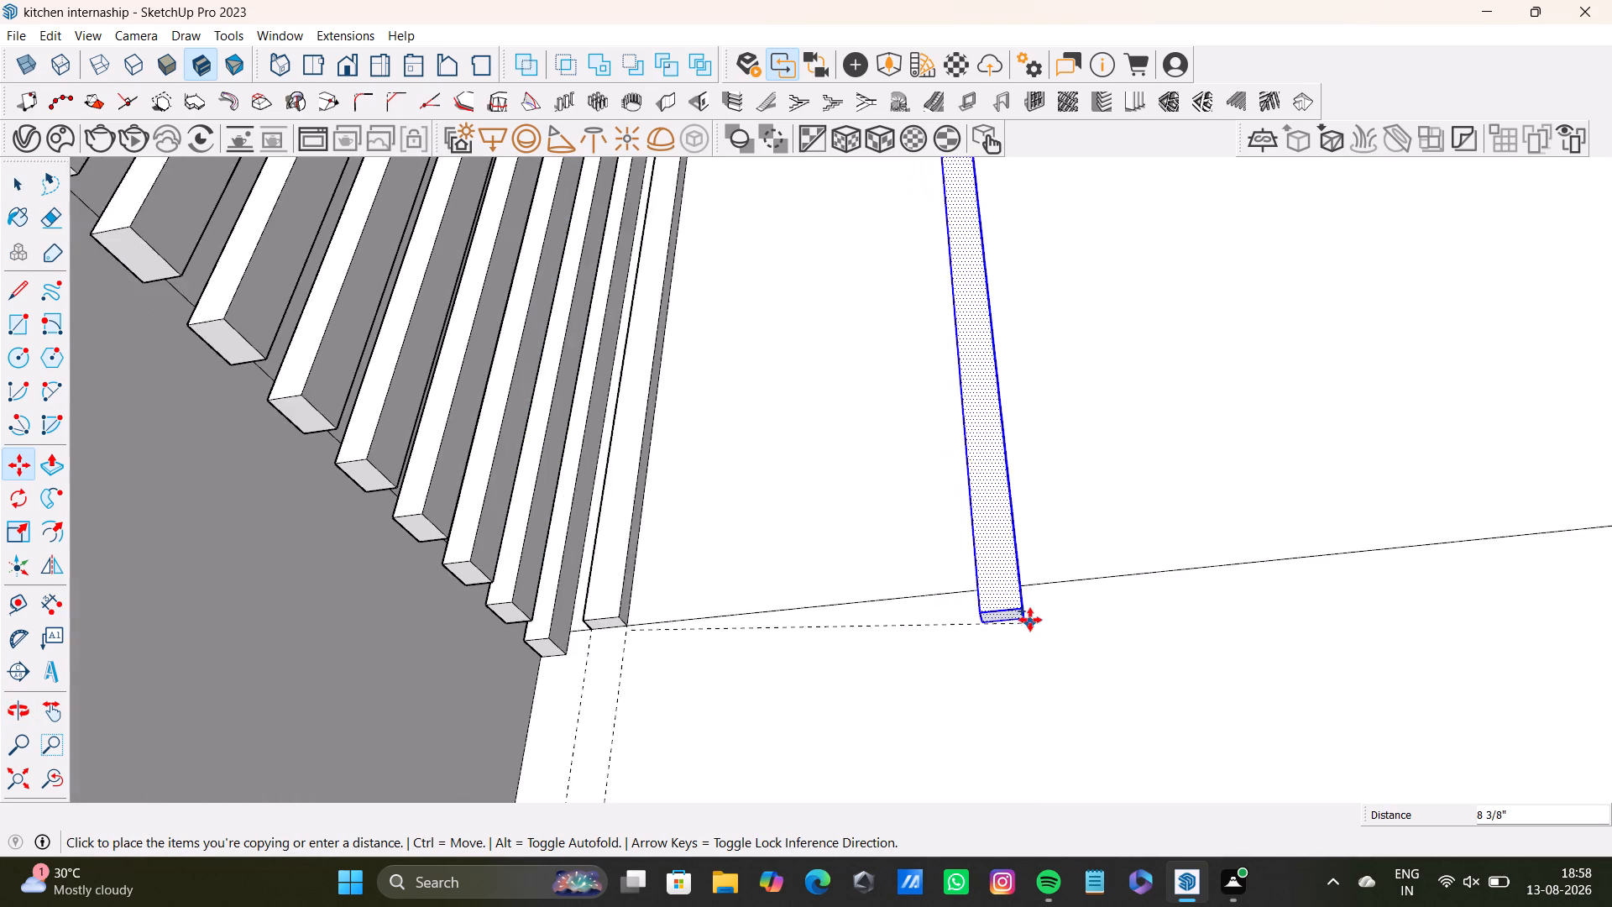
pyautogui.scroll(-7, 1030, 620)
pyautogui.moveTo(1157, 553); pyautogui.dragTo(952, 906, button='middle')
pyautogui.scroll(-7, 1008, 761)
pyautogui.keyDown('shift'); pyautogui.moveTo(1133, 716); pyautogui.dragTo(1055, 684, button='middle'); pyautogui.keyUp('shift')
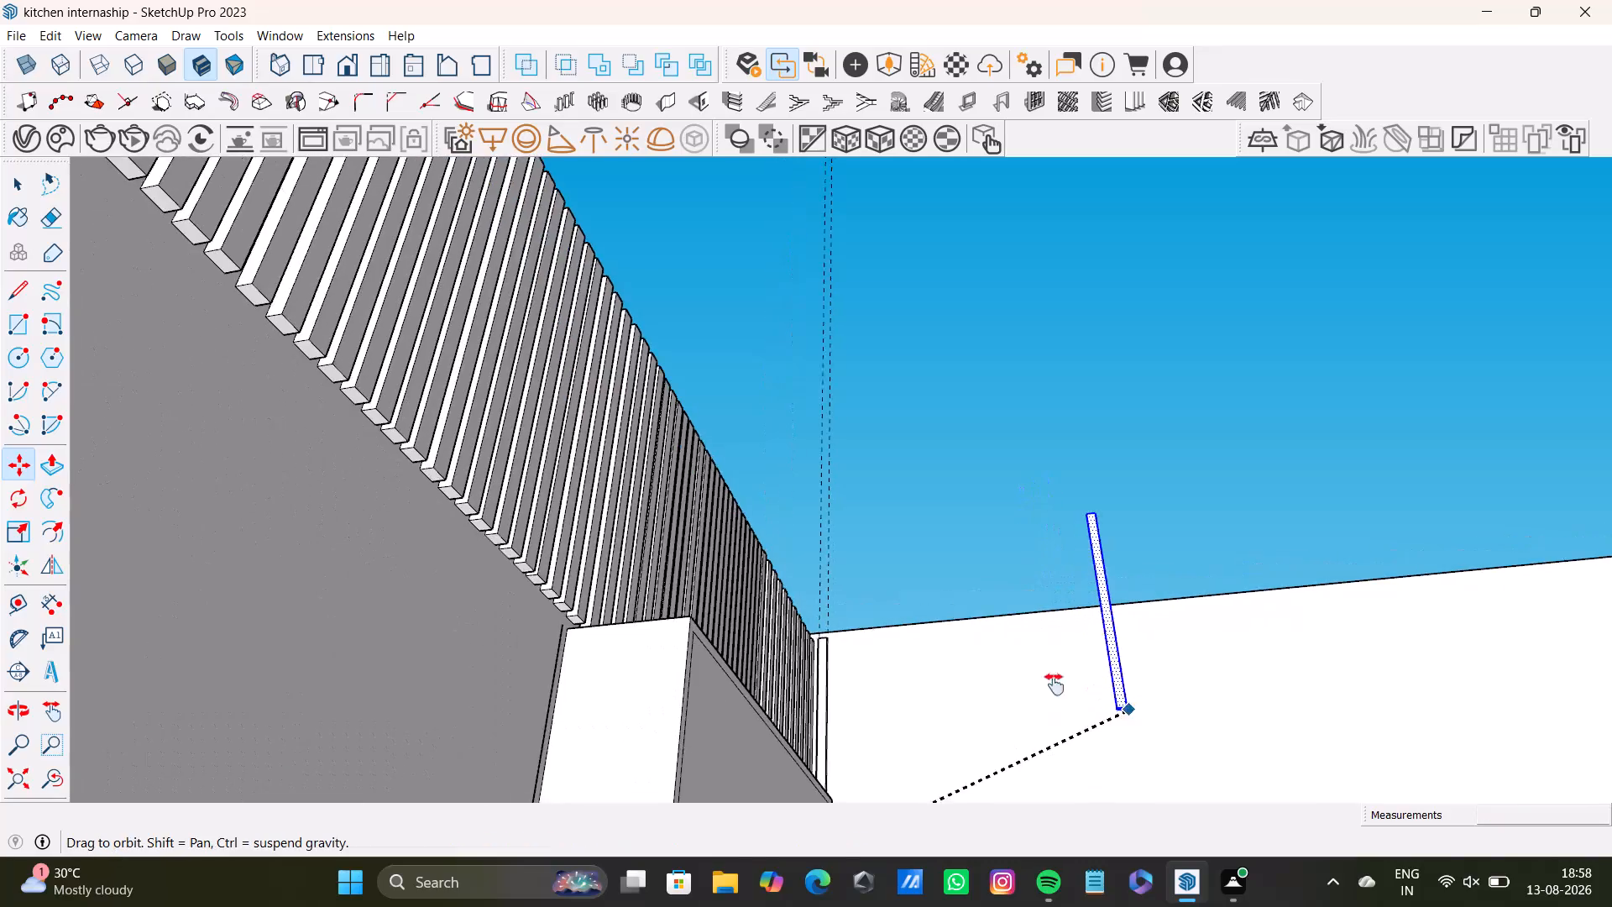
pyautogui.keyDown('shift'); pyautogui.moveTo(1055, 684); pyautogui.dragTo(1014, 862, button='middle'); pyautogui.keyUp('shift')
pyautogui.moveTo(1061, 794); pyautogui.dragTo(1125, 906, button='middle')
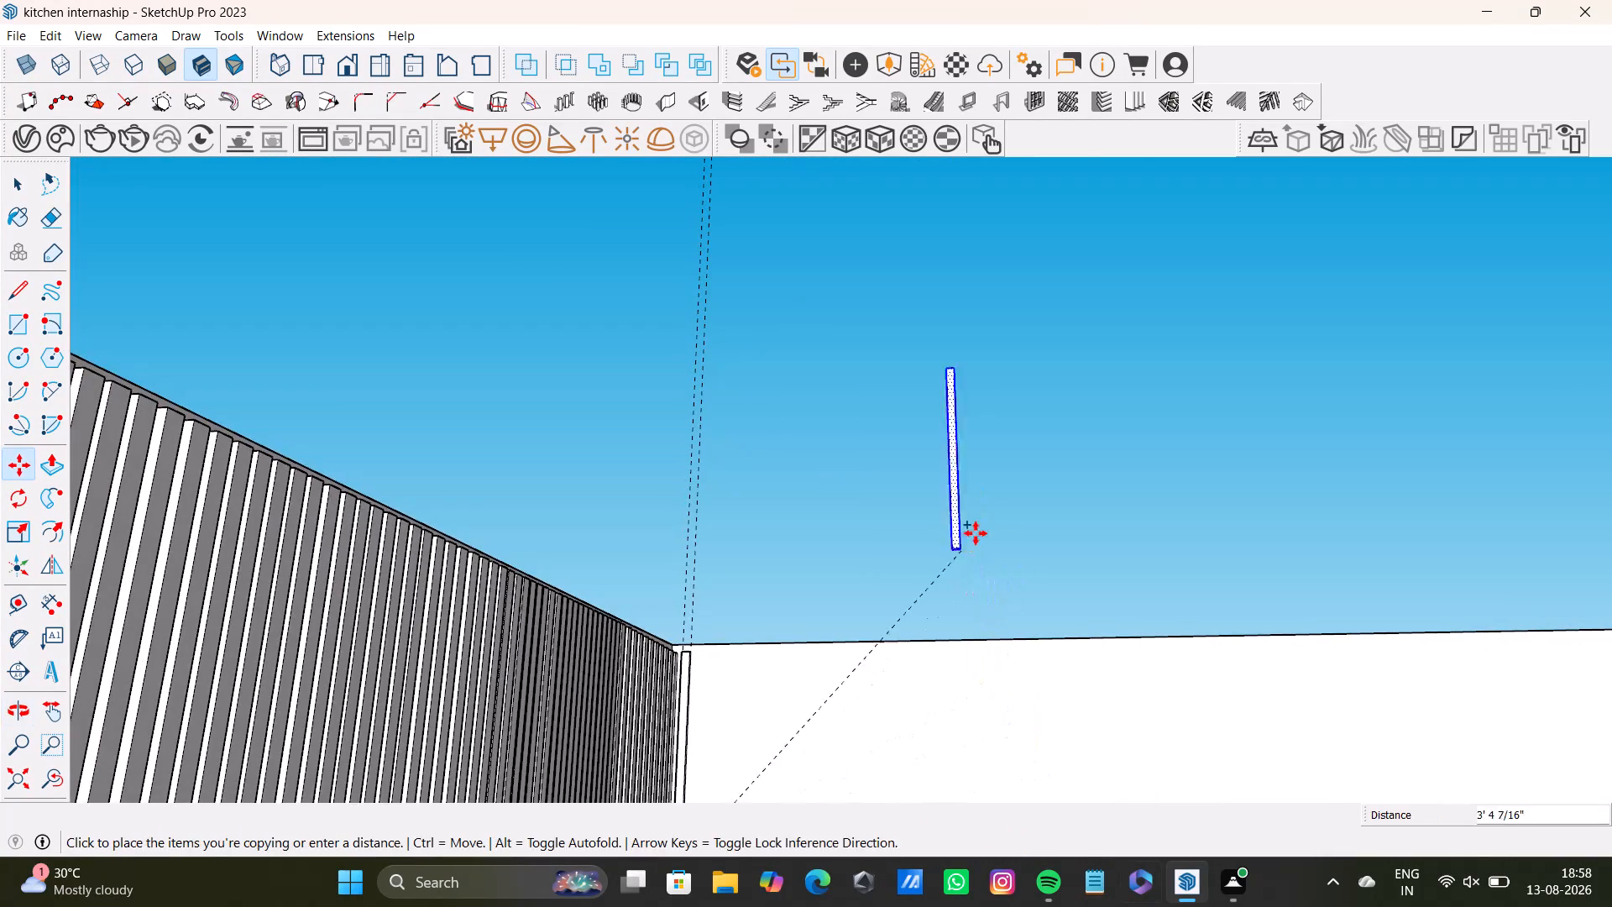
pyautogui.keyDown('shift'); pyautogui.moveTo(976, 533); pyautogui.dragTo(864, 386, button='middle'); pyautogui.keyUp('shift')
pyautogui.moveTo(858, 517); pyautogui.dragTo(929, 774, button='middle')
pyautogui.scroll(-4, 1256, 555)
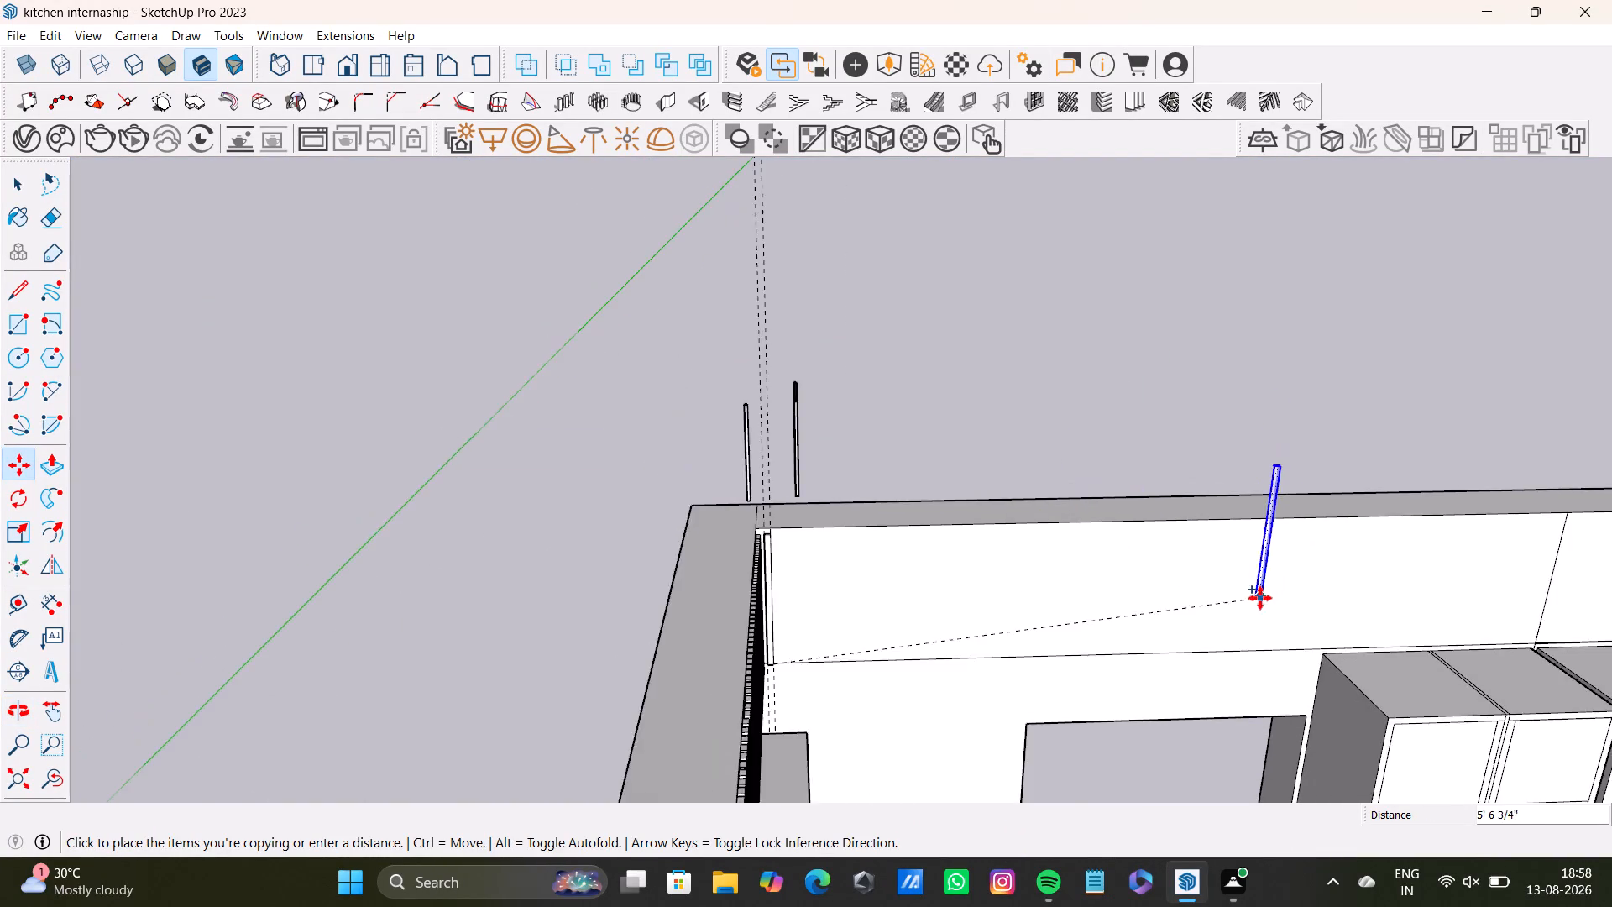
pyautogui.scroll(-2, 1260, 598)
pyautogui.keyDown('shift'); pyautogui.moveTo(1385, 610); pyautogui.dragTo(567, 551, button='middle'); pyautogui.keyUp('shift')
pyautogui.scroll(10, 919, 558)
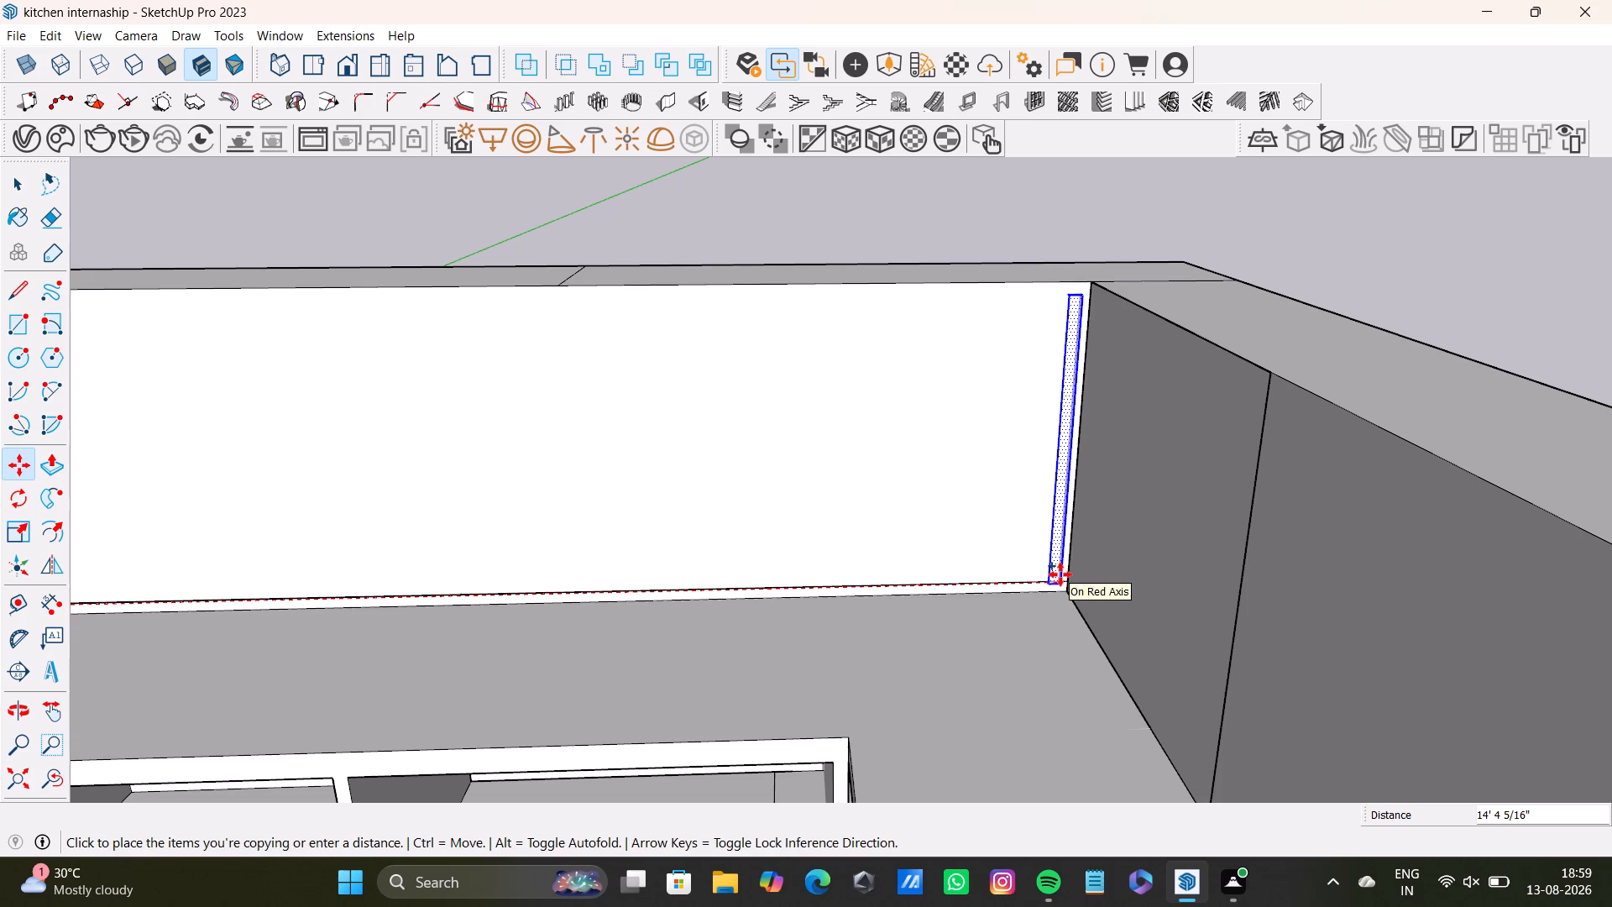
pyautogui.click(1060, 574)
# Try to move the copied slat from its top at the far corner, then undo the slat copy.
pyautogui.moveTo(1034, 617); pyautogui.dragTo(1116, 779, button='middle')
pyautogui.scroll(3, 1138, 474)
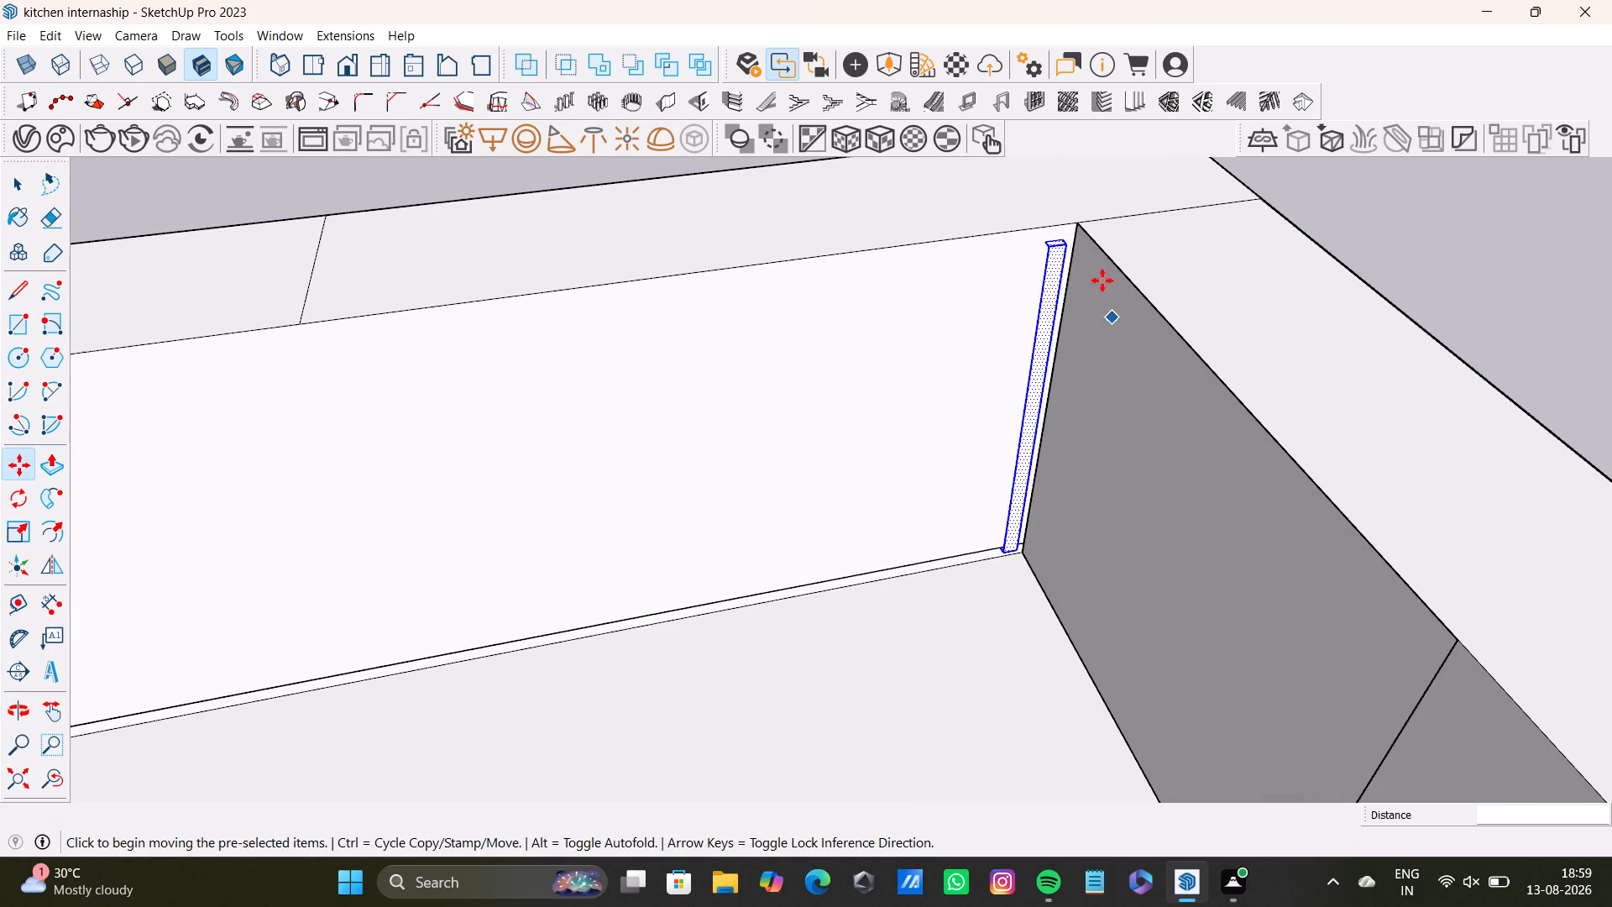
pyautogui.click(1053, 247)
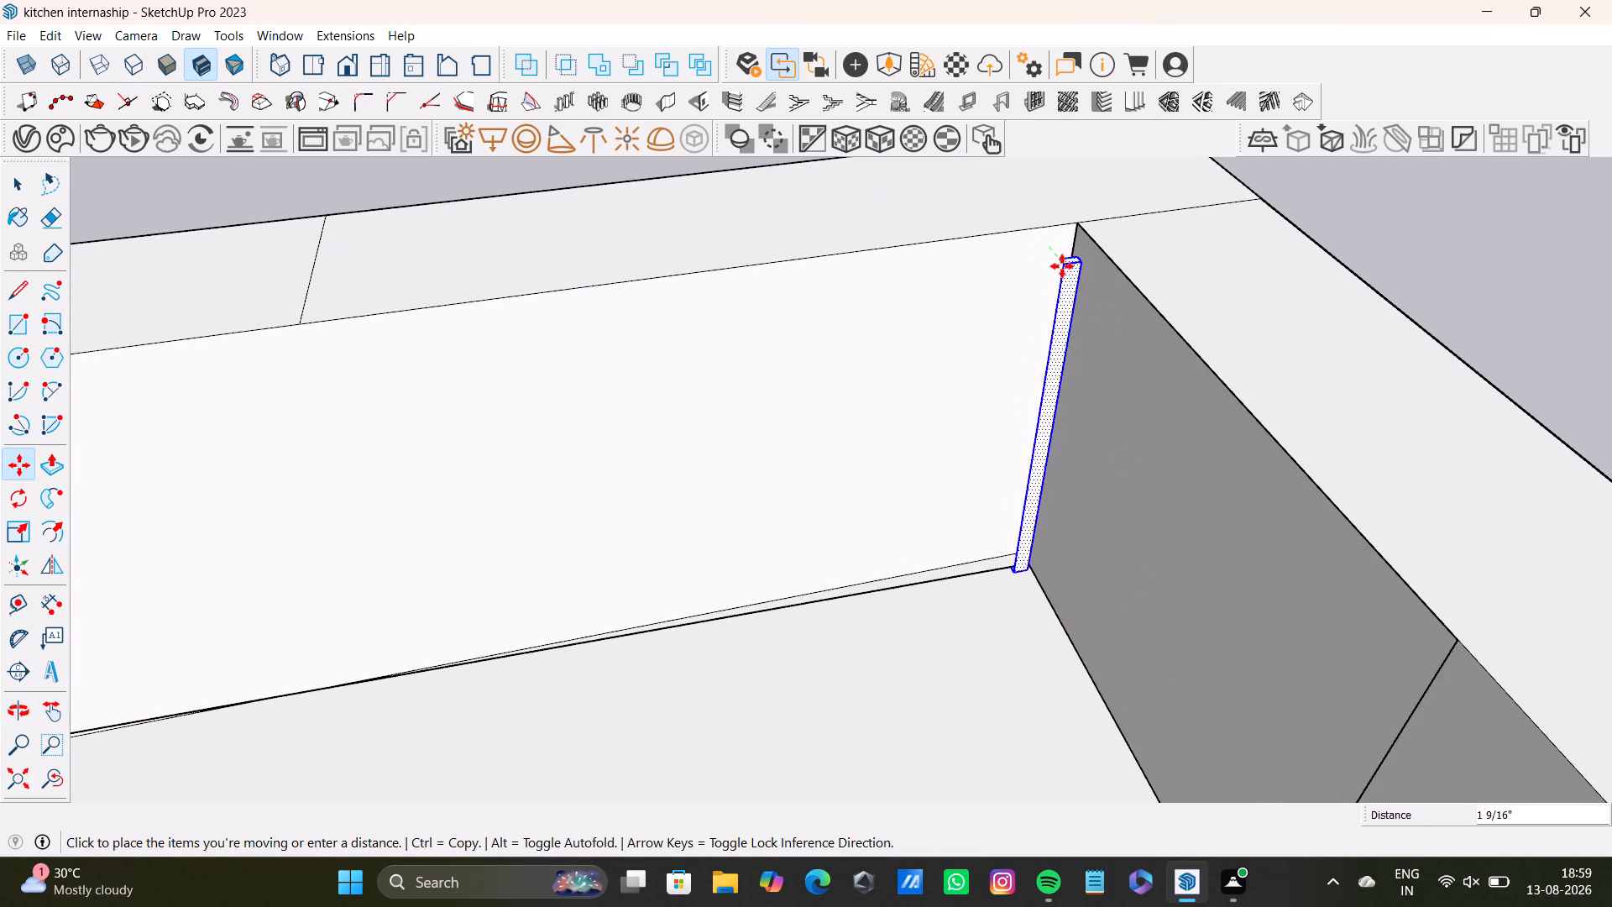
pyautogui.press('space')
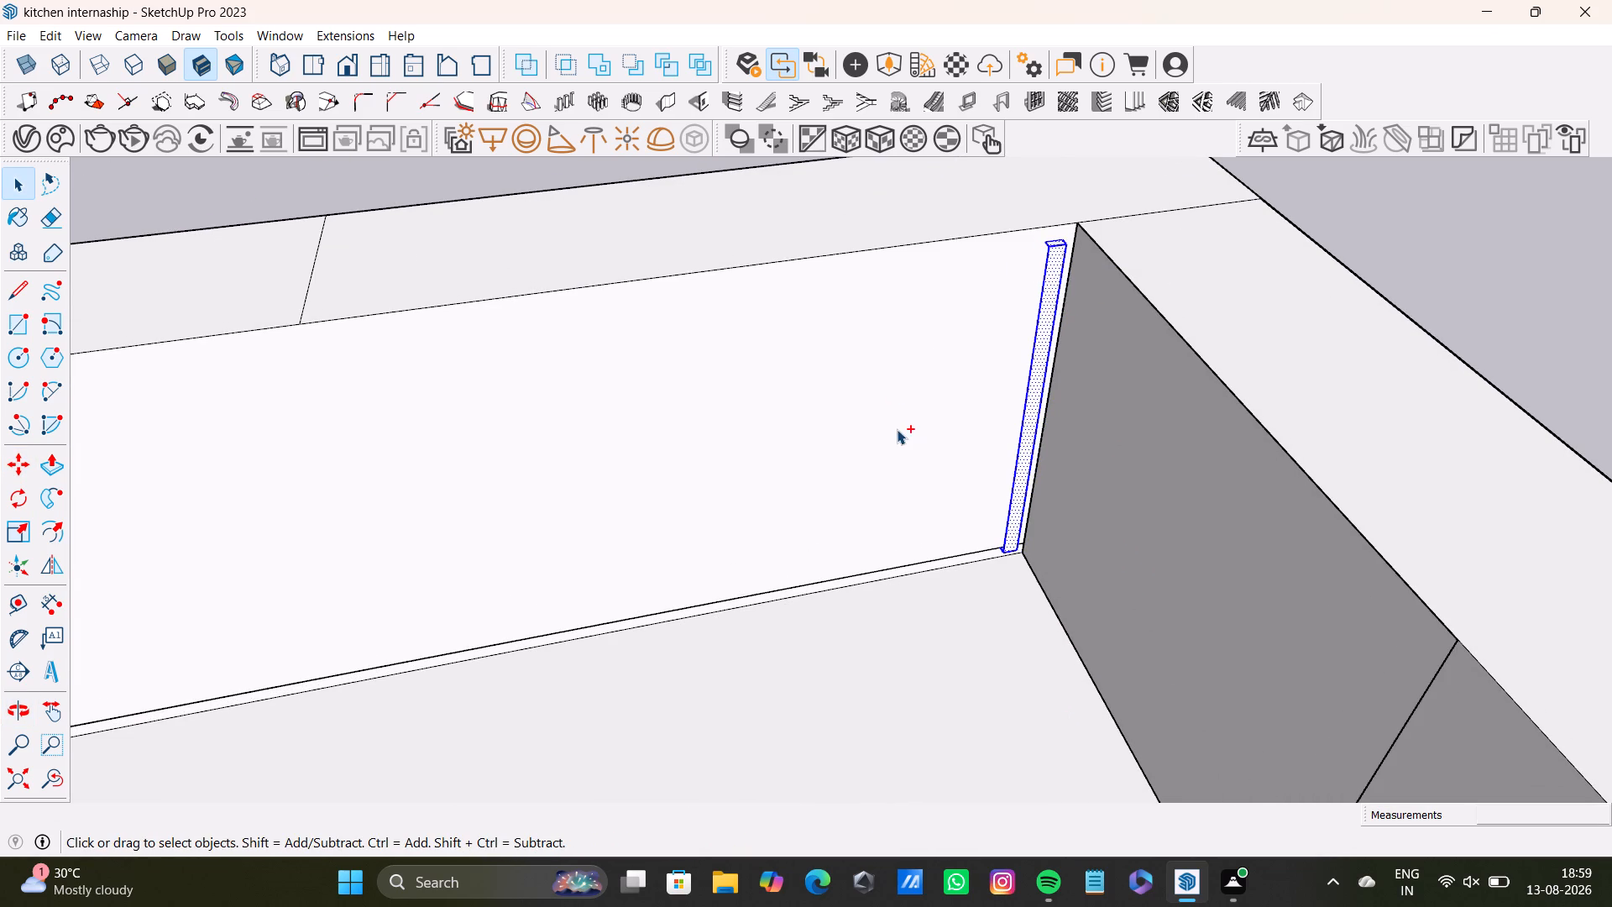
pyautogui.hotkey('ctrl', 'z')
# Select the first slat's front, top, bottom and both side faces with their edges, including the side facing the slatted wall.
pyautogui.scroll(-20, 801, 461)
pyautogui.keyDown('shift'); pyautogui.moveTo(252, 515); pyautogui.dragTo(518, 497, button='middle'); pyautogui.keyUp('shift')
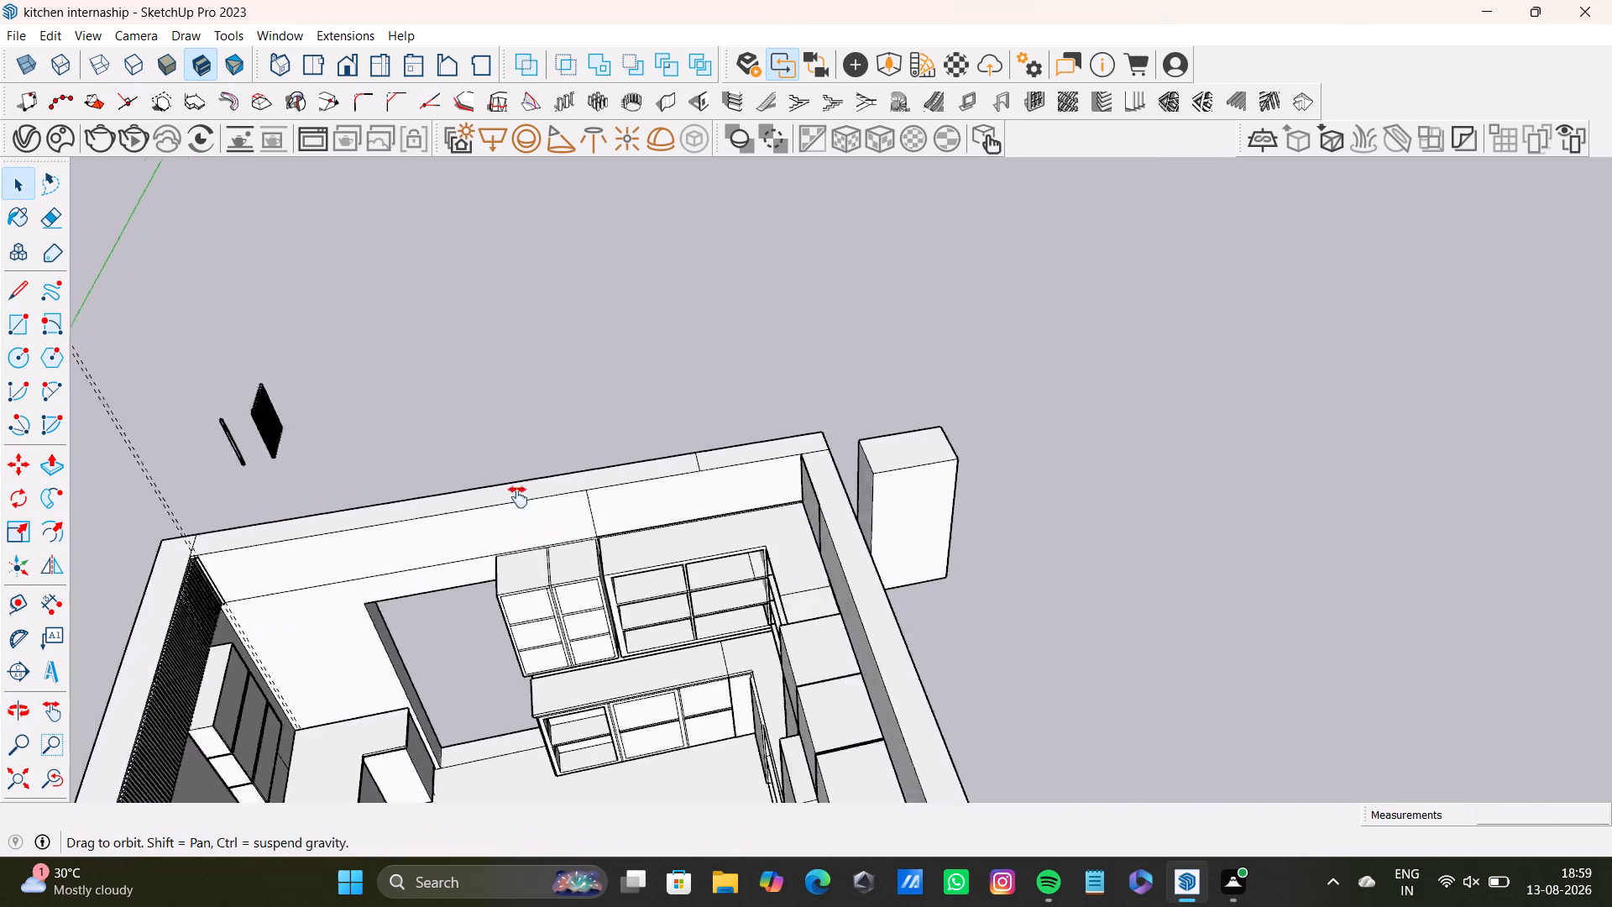
pyautogui.keyDown('shift'); pyautogui.moveTo(518, 497); pyautogui.dragTo(550, 497, button='middle'); pyautogui.keyUp('shift')
pyautogui.scroll(20, 463, 568)
pyautogui.scroll(9, 463, 568)
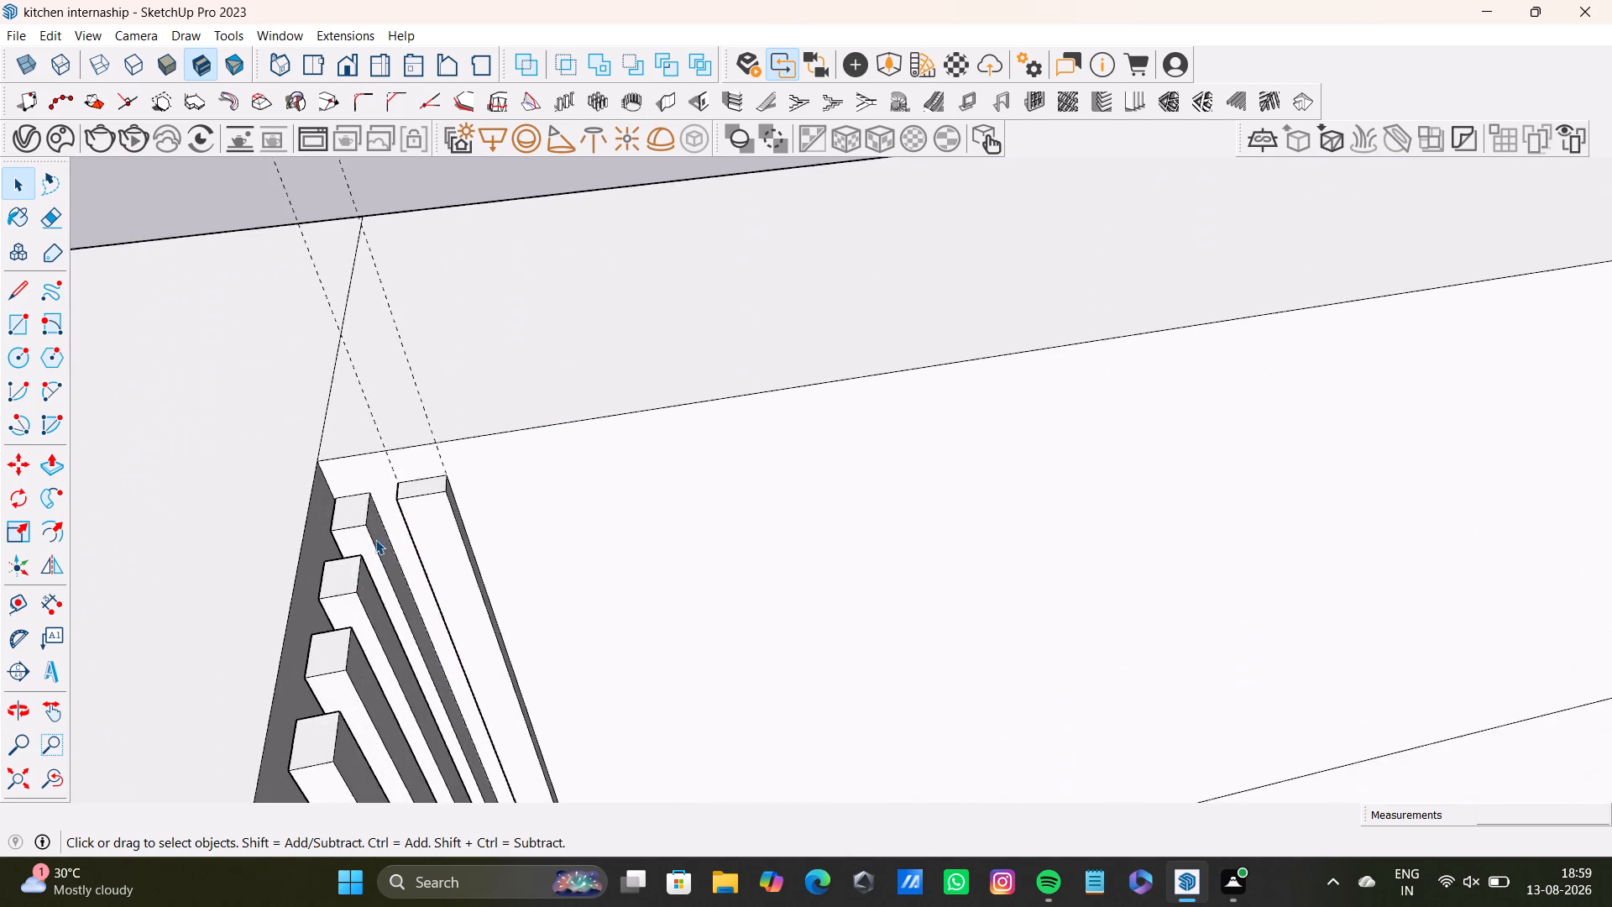
pyautogui.scroll(15, 375, 539)
pyautogui.moveTo(406, 530); pyautogui.dragTo(643, 526, button='middle')
pyautogui.keyDown('shift'); pyautogui.click(377, 531); pyautogui.keyUp('shift')
pyautogui.keyDown('shift'); pyautogui.click(385, 528); pyautogui.keyUp('shift')
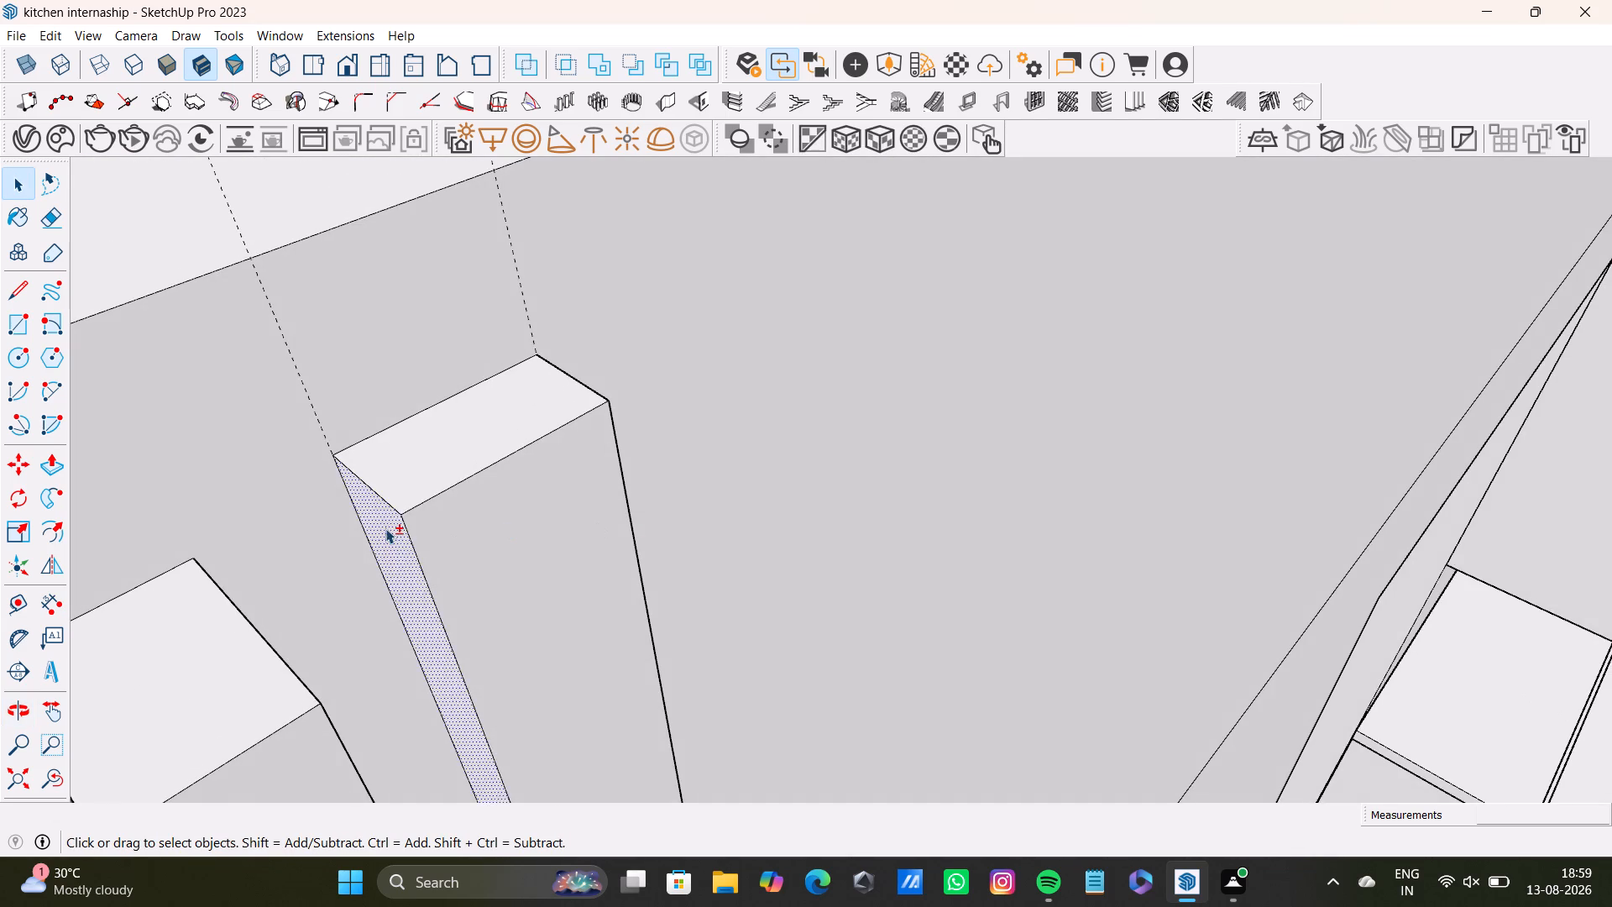
pyautogui.keyDown('shift'); pyautogui.doubleClick(399, 488); pyautogui.keyUp('shift')
pyautogui.keyDown('shift'); pyautogui.doubleClick(387, 518); pyautogui.keyUp('shift')
pyautogui.keyDown('shift'); pyautogui.doubleClick(479, 537); pyautogui.keyUp('shift')
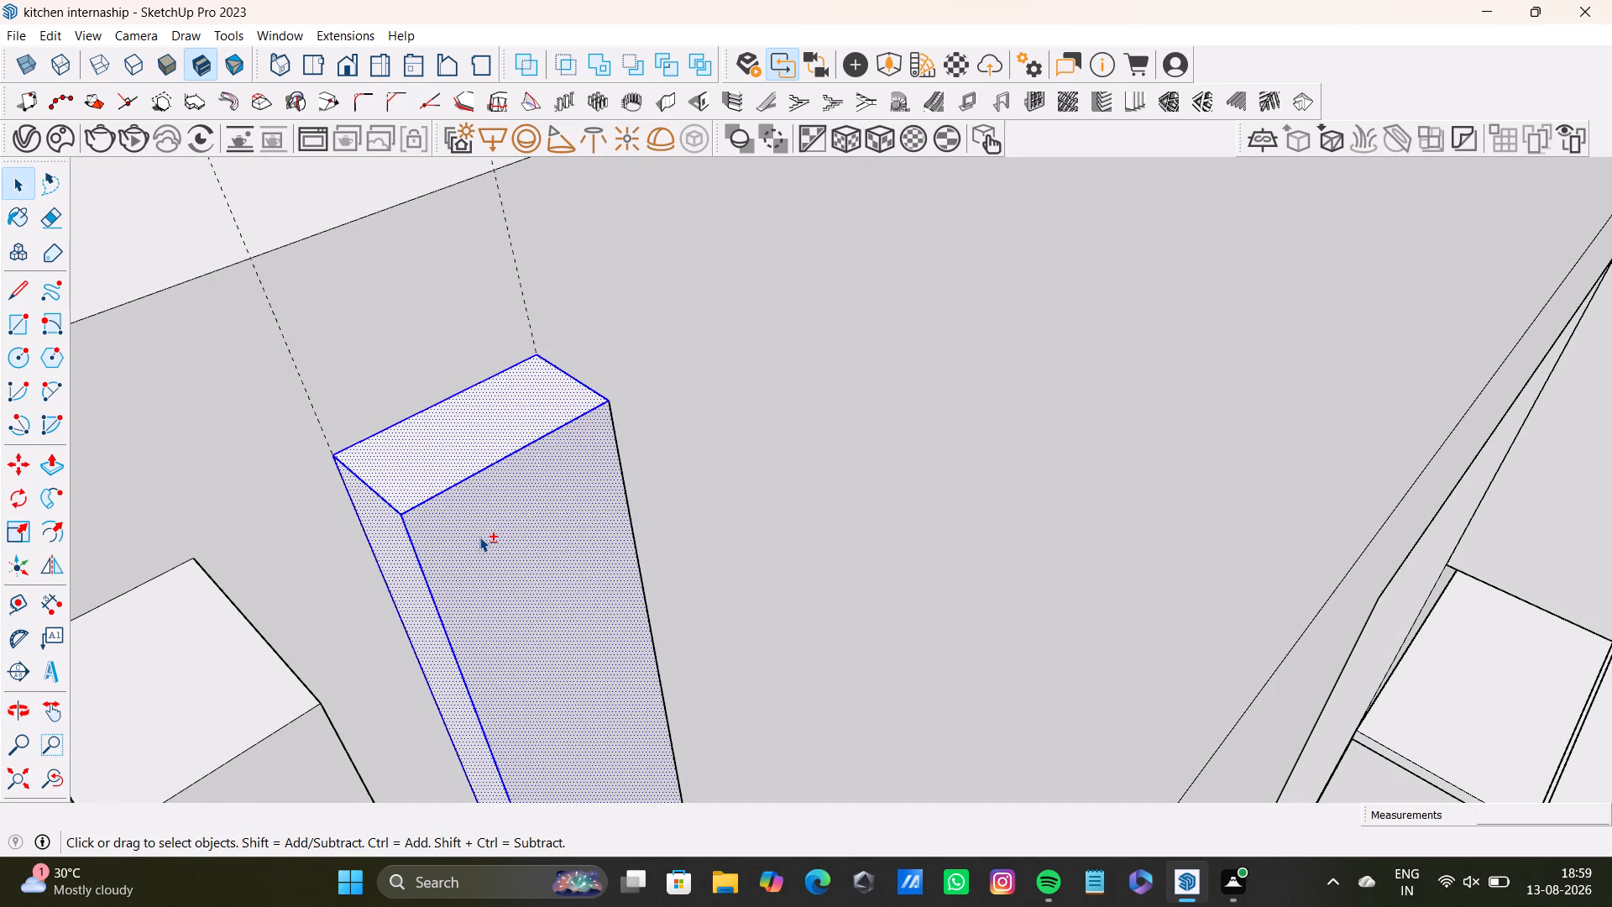
pyautogui.moveTo(678, 574); pyautogui.dragTo(138, 494, button='middle')
pyautogui.moveTo(797, 550); pyautogui.dragTo(692, 543, button='middle')
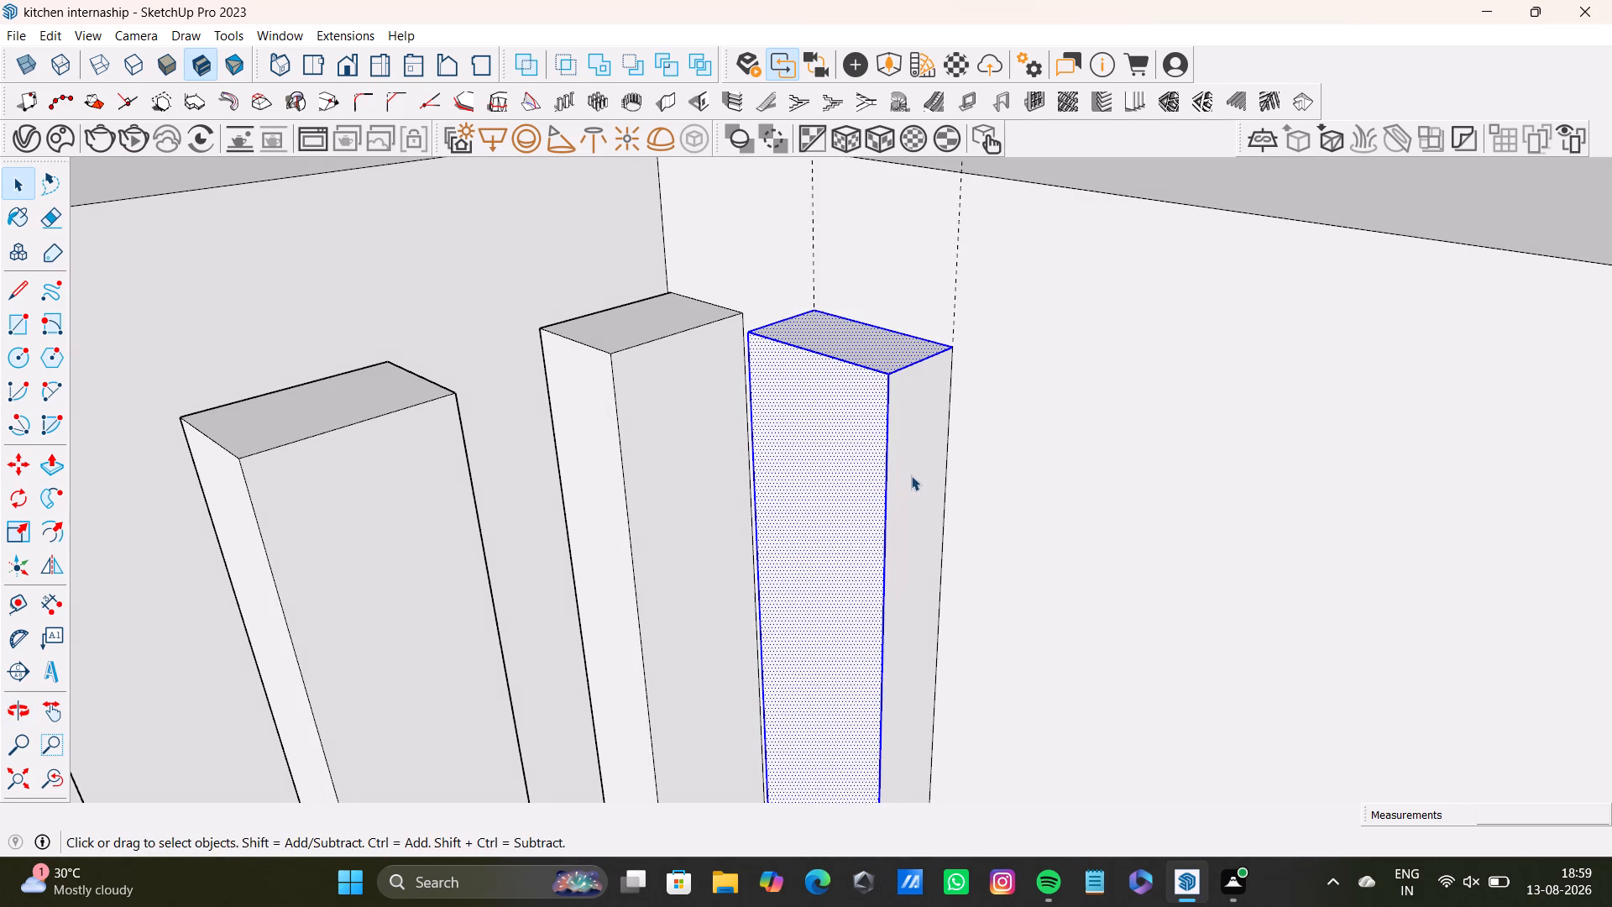
pyautogui.keyDown('shift'); pyautogui.doubleClick(913, 471); pyautogui.keyUp('shift')
pyautogui.scroll(-12, 859, 613)
pyautogui.keyDown('shift'); pyautogui.moveTo(861, 639); pyautogui.dragTo(956, 161, button='middle'); pyautogui.keyUp('shift')
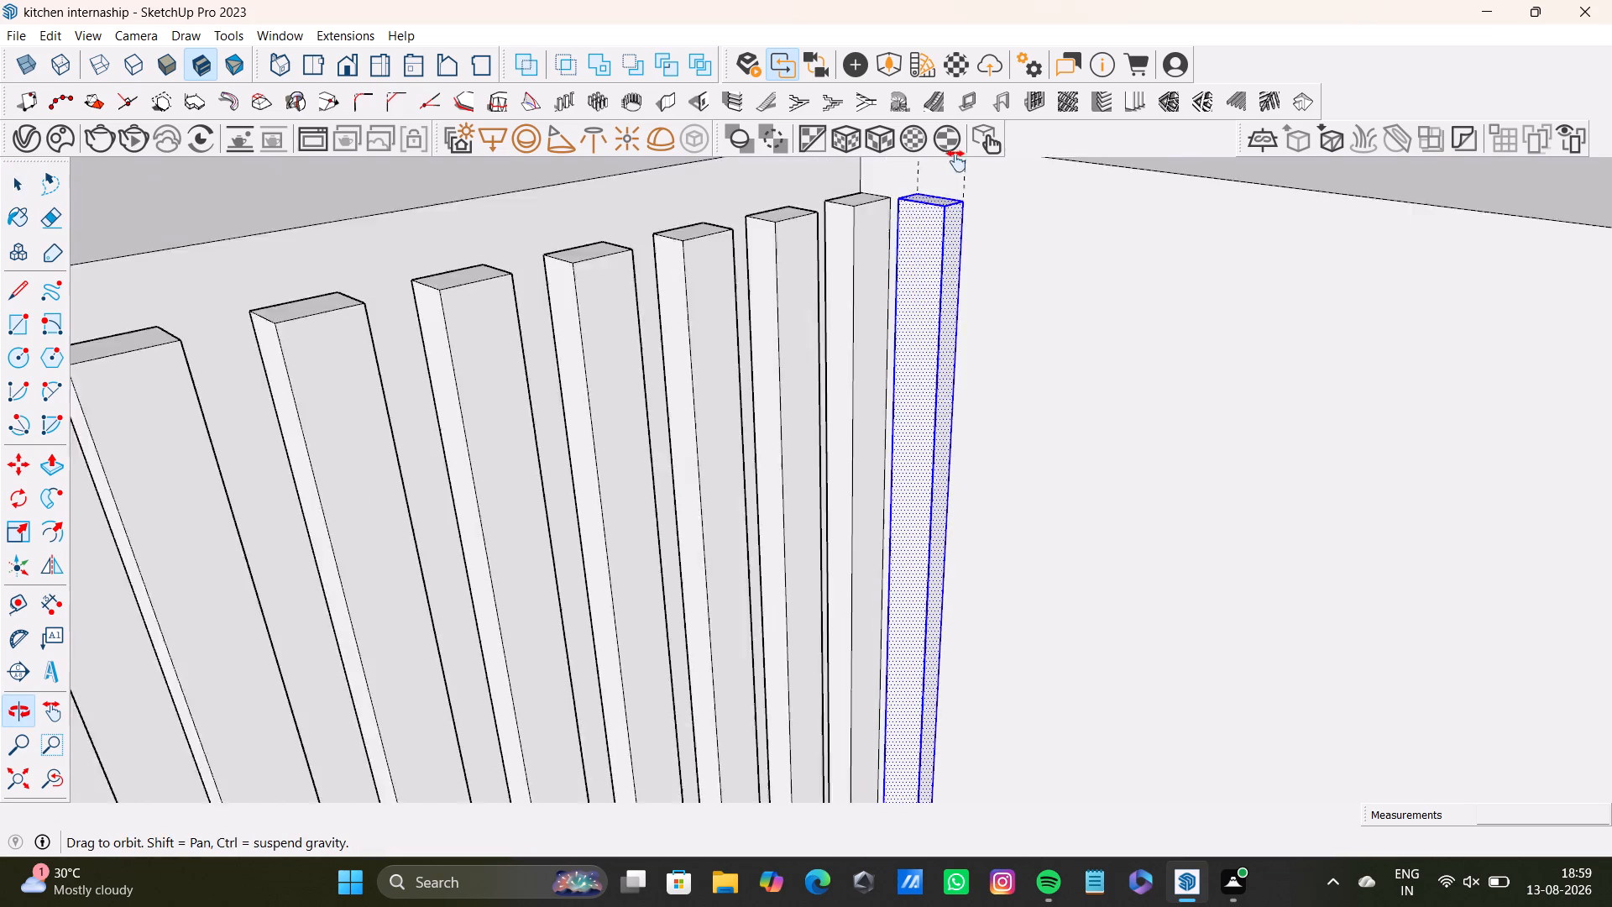
pyautogui.keyDown('shift'); pyautogui.moveTo(956, 161); pyautogui.dragTo(963, 127, button='middle'); pyautogui.keyUp('shift')
pyautogui.scroll(1, 1034, 584)
pyautogui.keyDown('shift'); pyautogui.moveTo(980, 624); pyautogui.dragTo(1027, 238, button='middle'); pyautogui.keyUp('shift')
pyautogui.scroll(10, 976, 641)
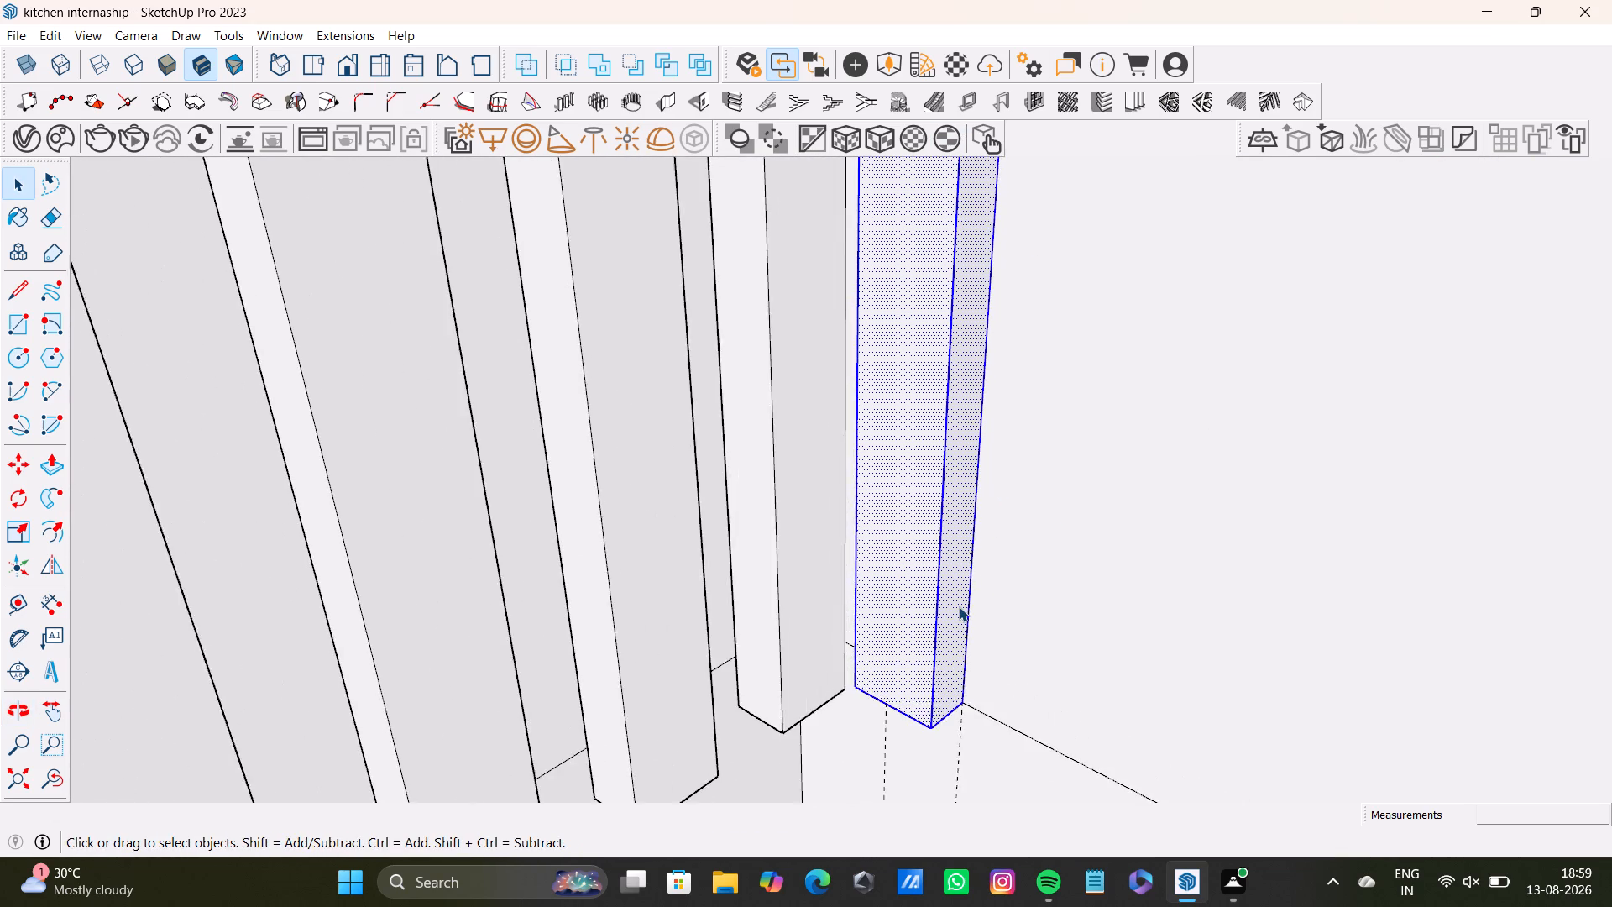
pyautogui.scroll(3, 959, 606)
pyautogui.moveTo(919, 703); pyautogui.dragTo(1005, 330, button='middle')
pyautogui.moveTo(1044, 522); pyautogui.dragTo(1038, 422, button='middle')
pyautogui.keyDown('shift'); pyautogui.doubleClick(966, 589); pyautogui.keyUp('shift')
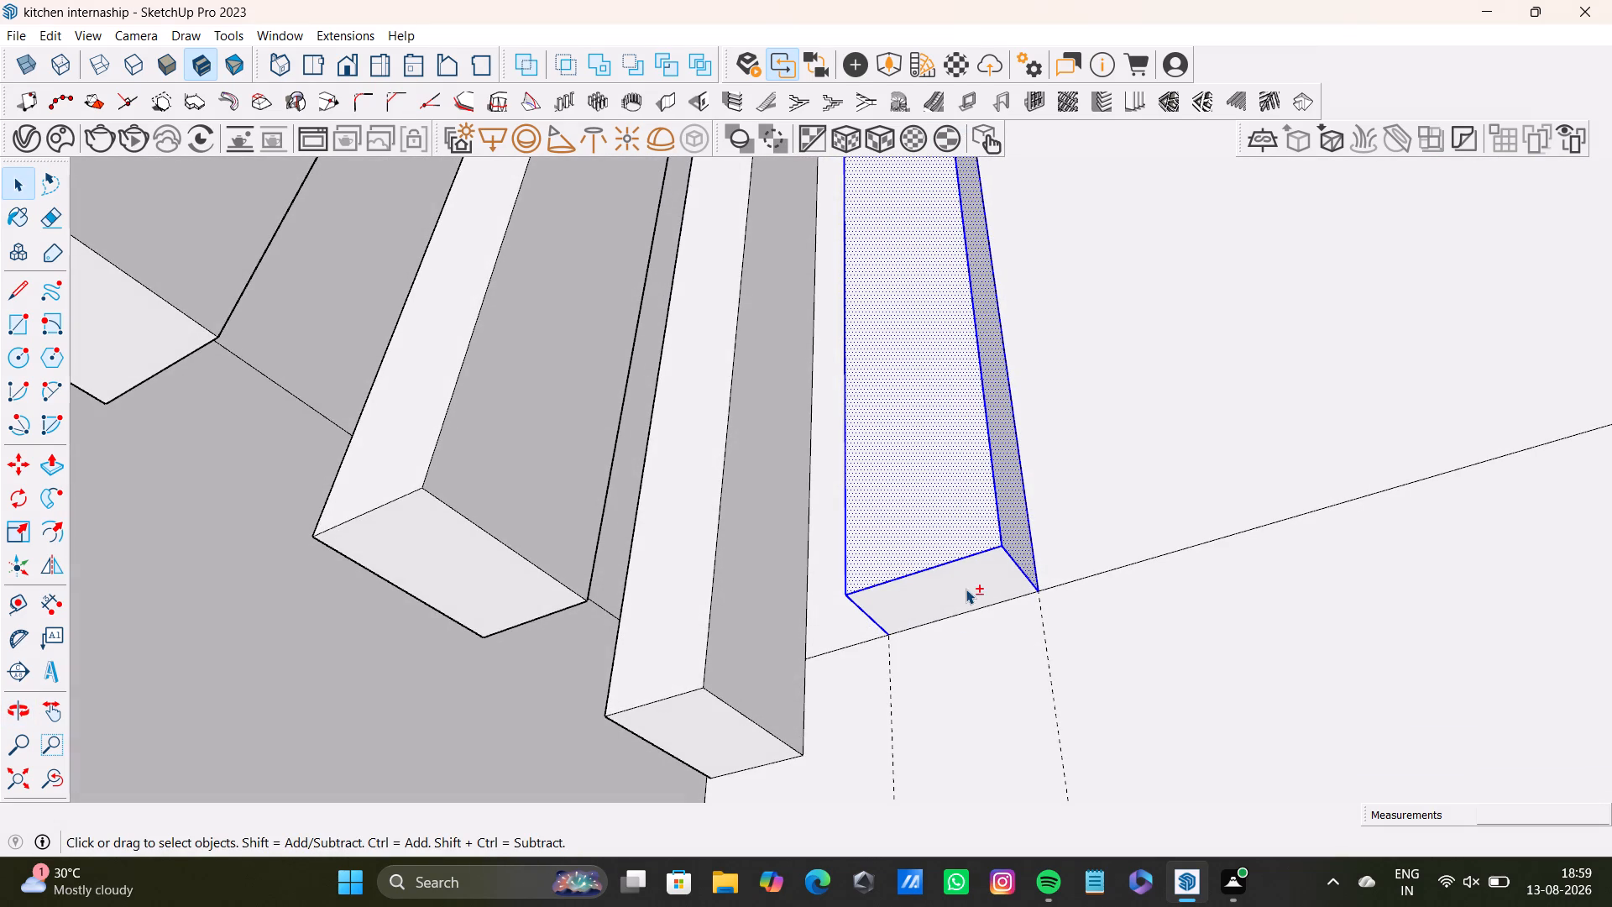
# Copy the selected first slat 14' 3 1/2" along the red axis to the far end of the plain wall's upper band.
pyautogui.press('m')
pyautogui.click(1040, 589)
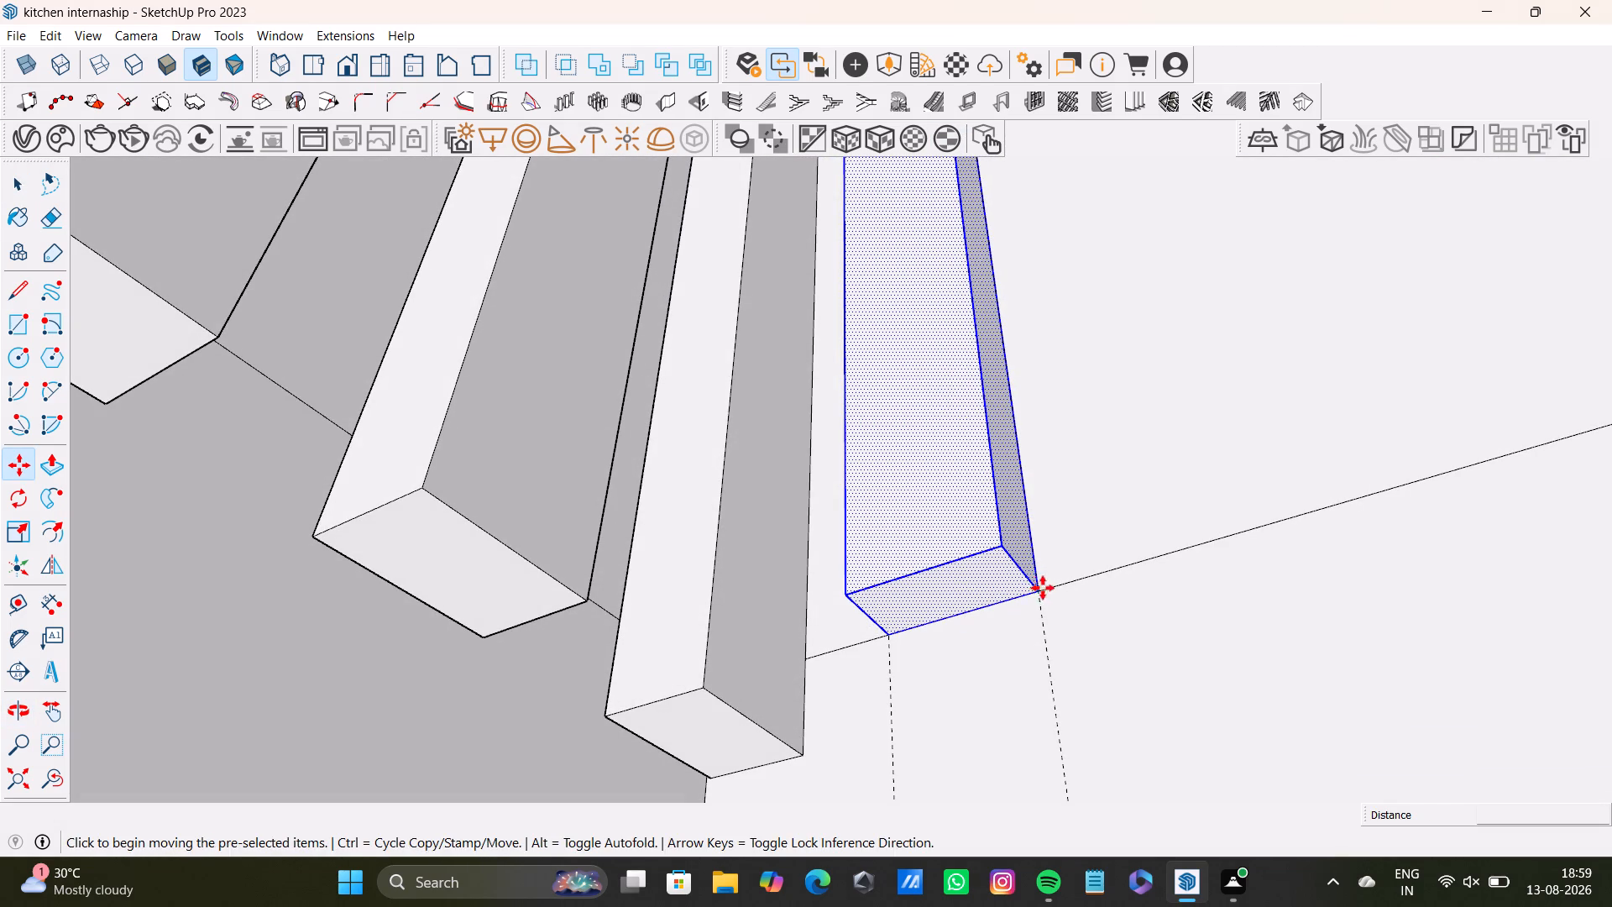
pyautogui.scroll(-3, 1259, 422)
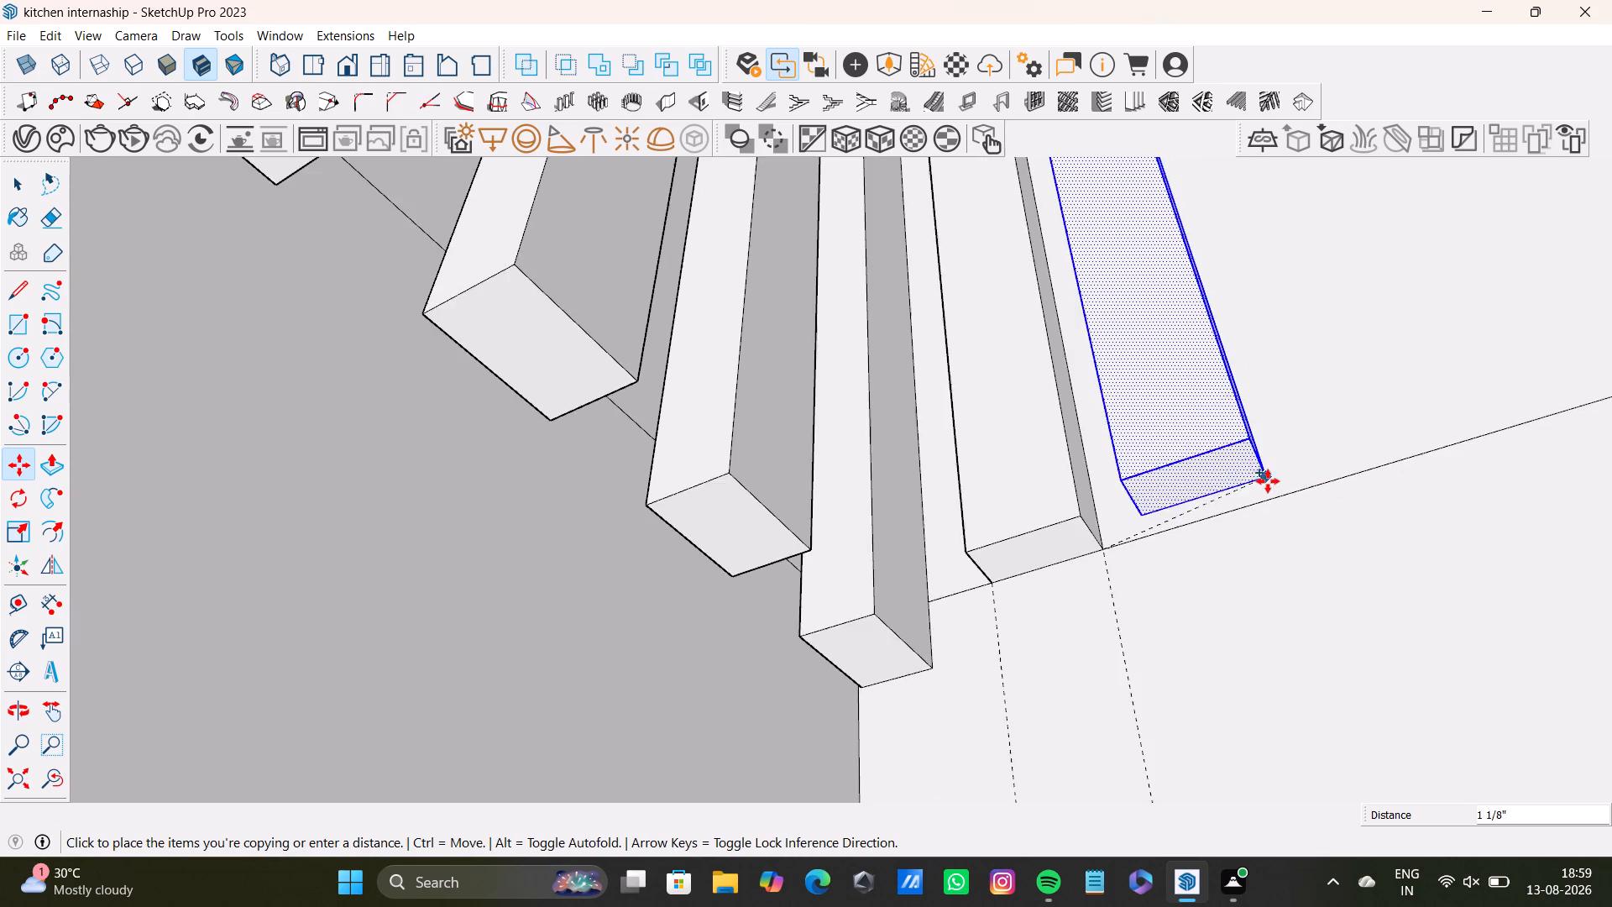
pyautogui.scroll(-9, 1268, 481)
pyautogui.keyDown('shift'); pyautogui.moveTo(1274, 459); pyautogui.dragTo(1232, 668, button='middle'); pyautogui.keyUp('shift')
pyautogui.scroll(-4, 1243, 543)
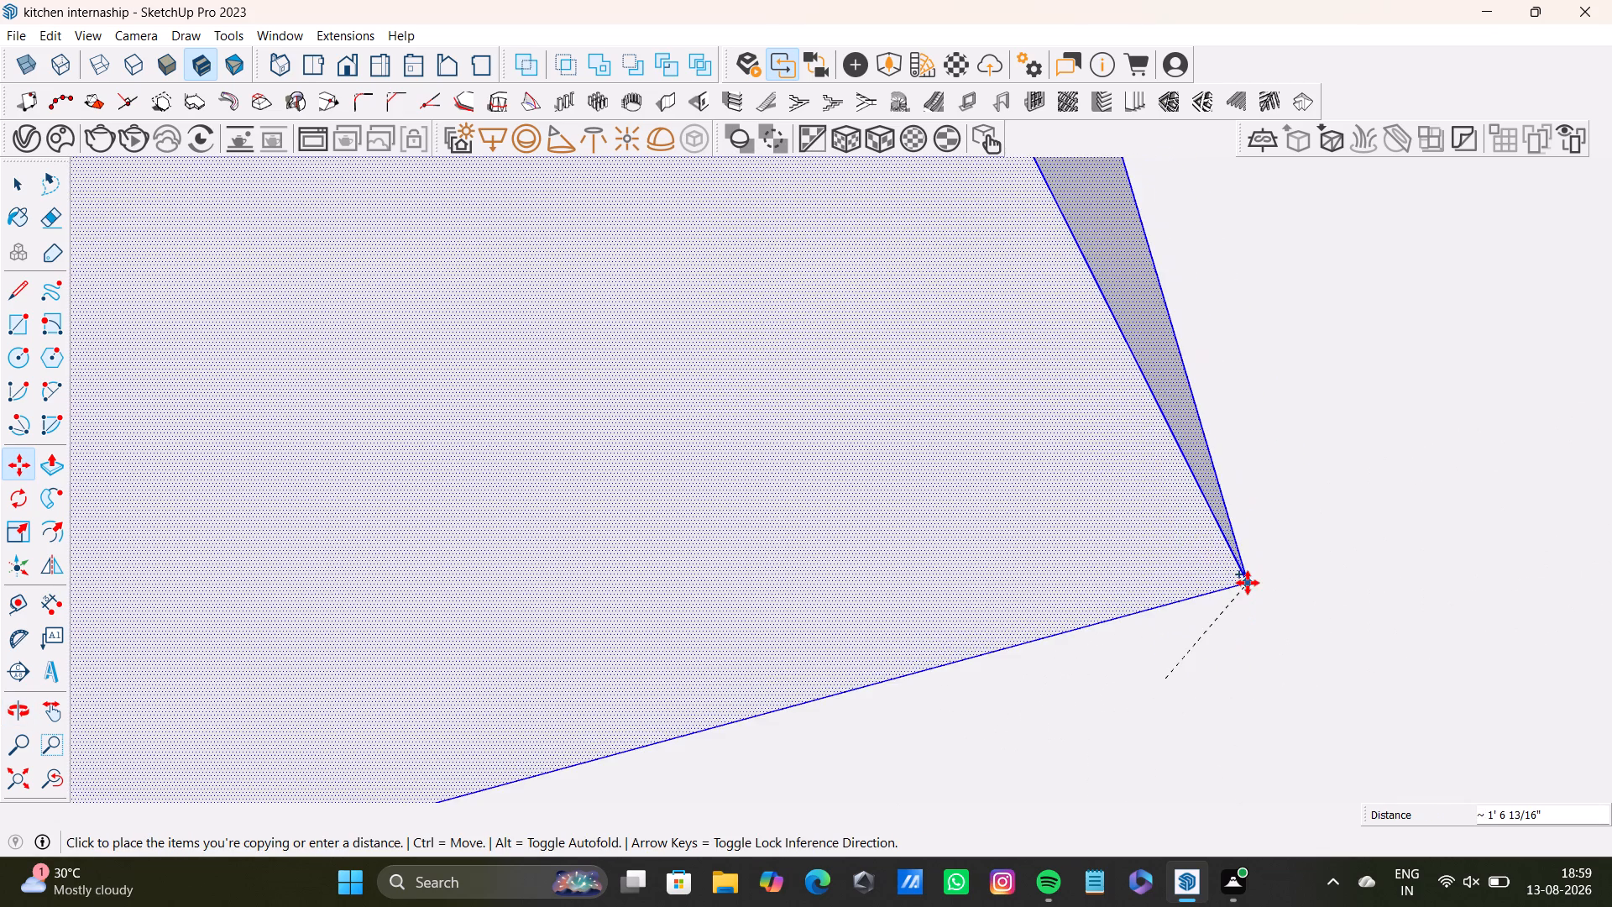
pyautogui.scroll(-3, 1248, 583)
pyautogui.click(13, 784)
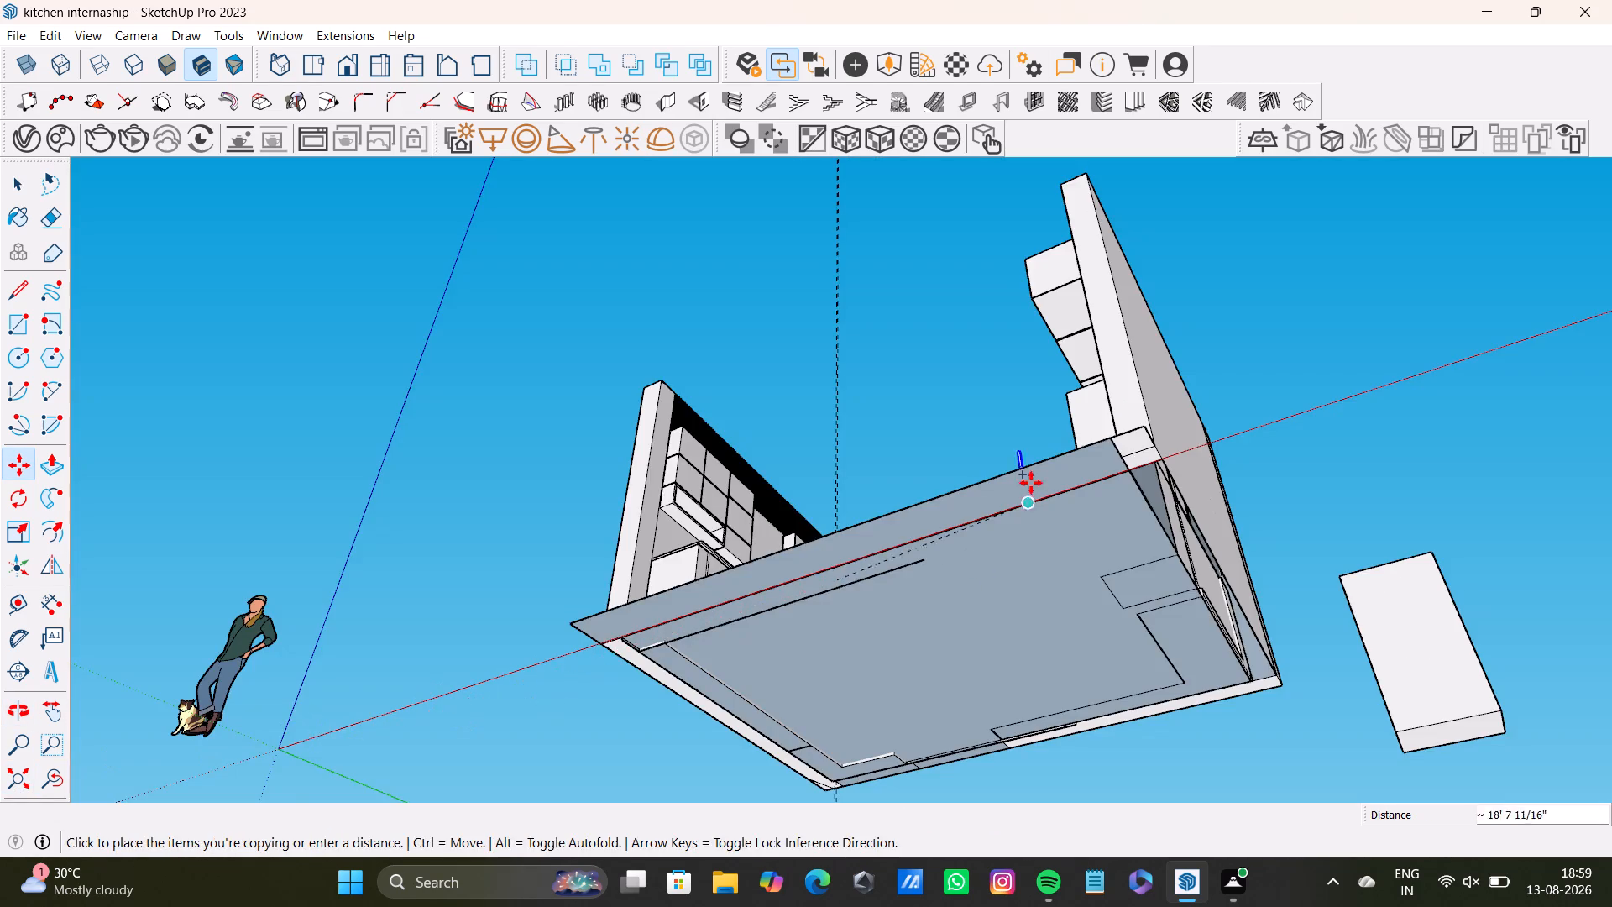
pyautogui.moveTo(1031, 483); pyautogui.dragTo(1079, 906, button='middle')
pyautogui.scroll(2, 1090, 536)
pyautogui.scroll(10, 1151, 414)
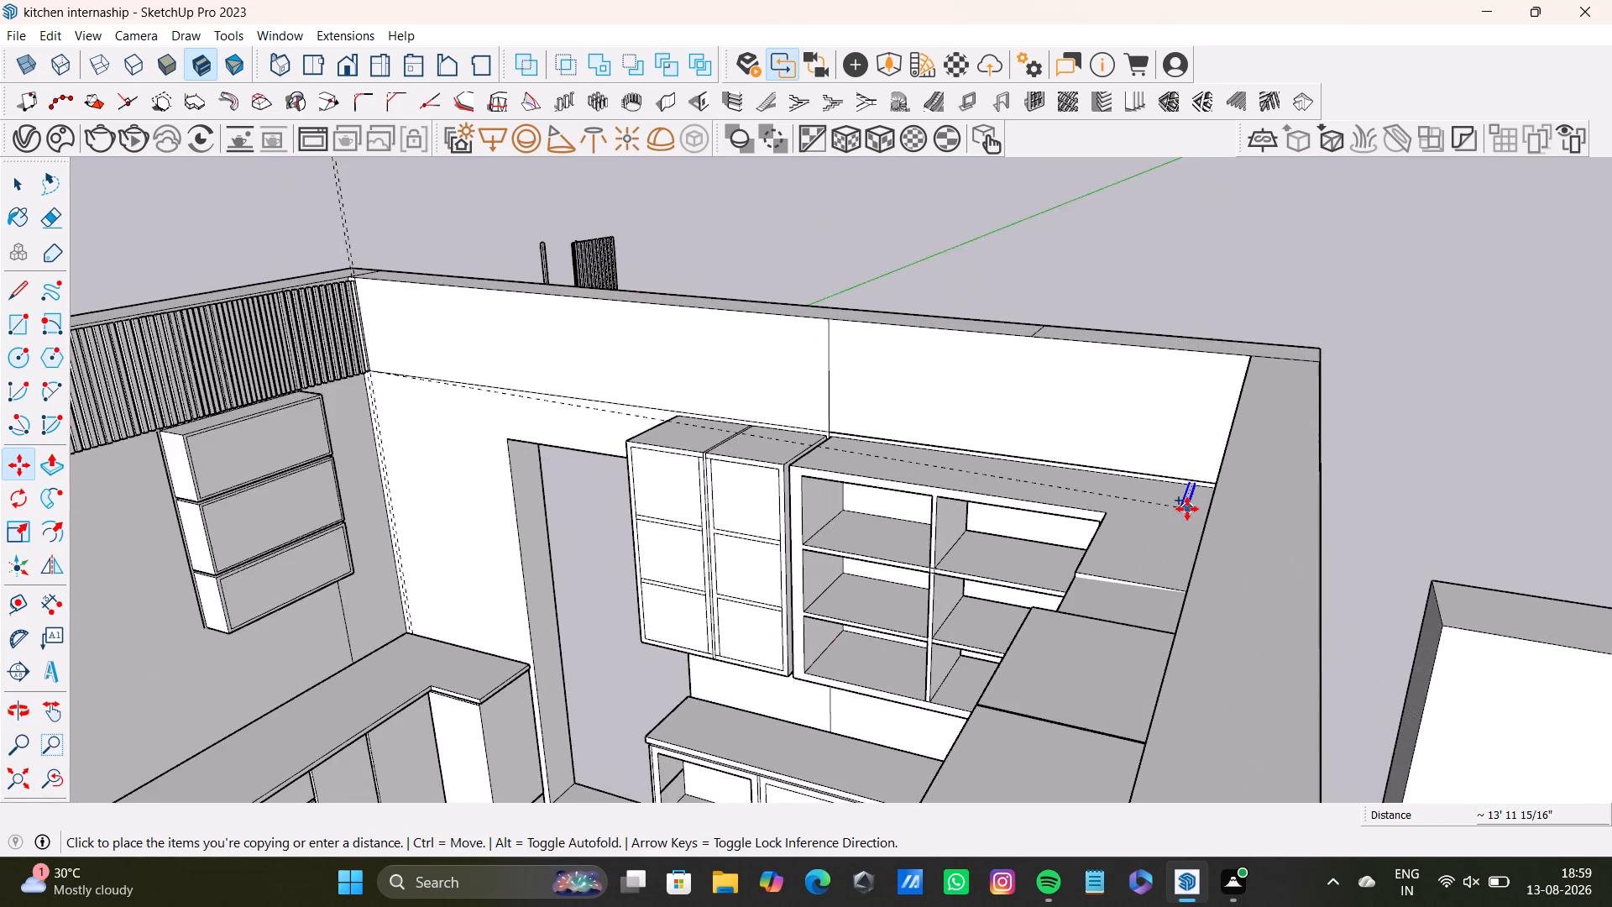
pyautogui.scroll(2, 1187, 509)
pyautogui.moveTo(1187, 505); pyautogui.dragTo(1217, 675, button='middle')
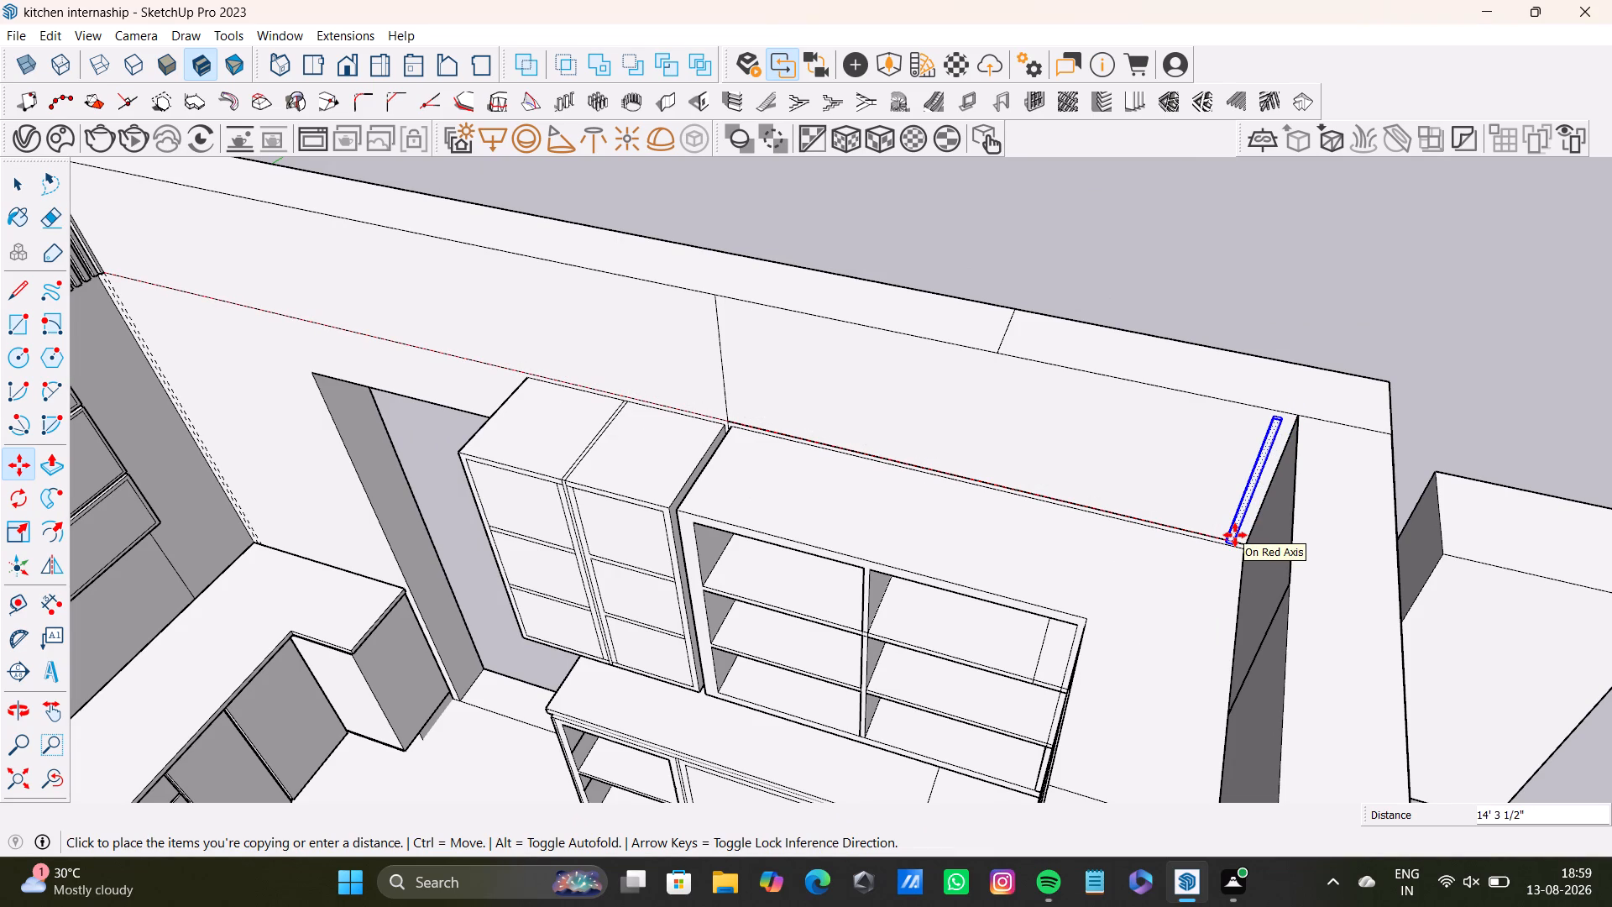
pyautogui.click(1235, 535)
# Divide the copy distance by 66 to fill the upper band with evenly spaced slats.
pyautogui.press('/')
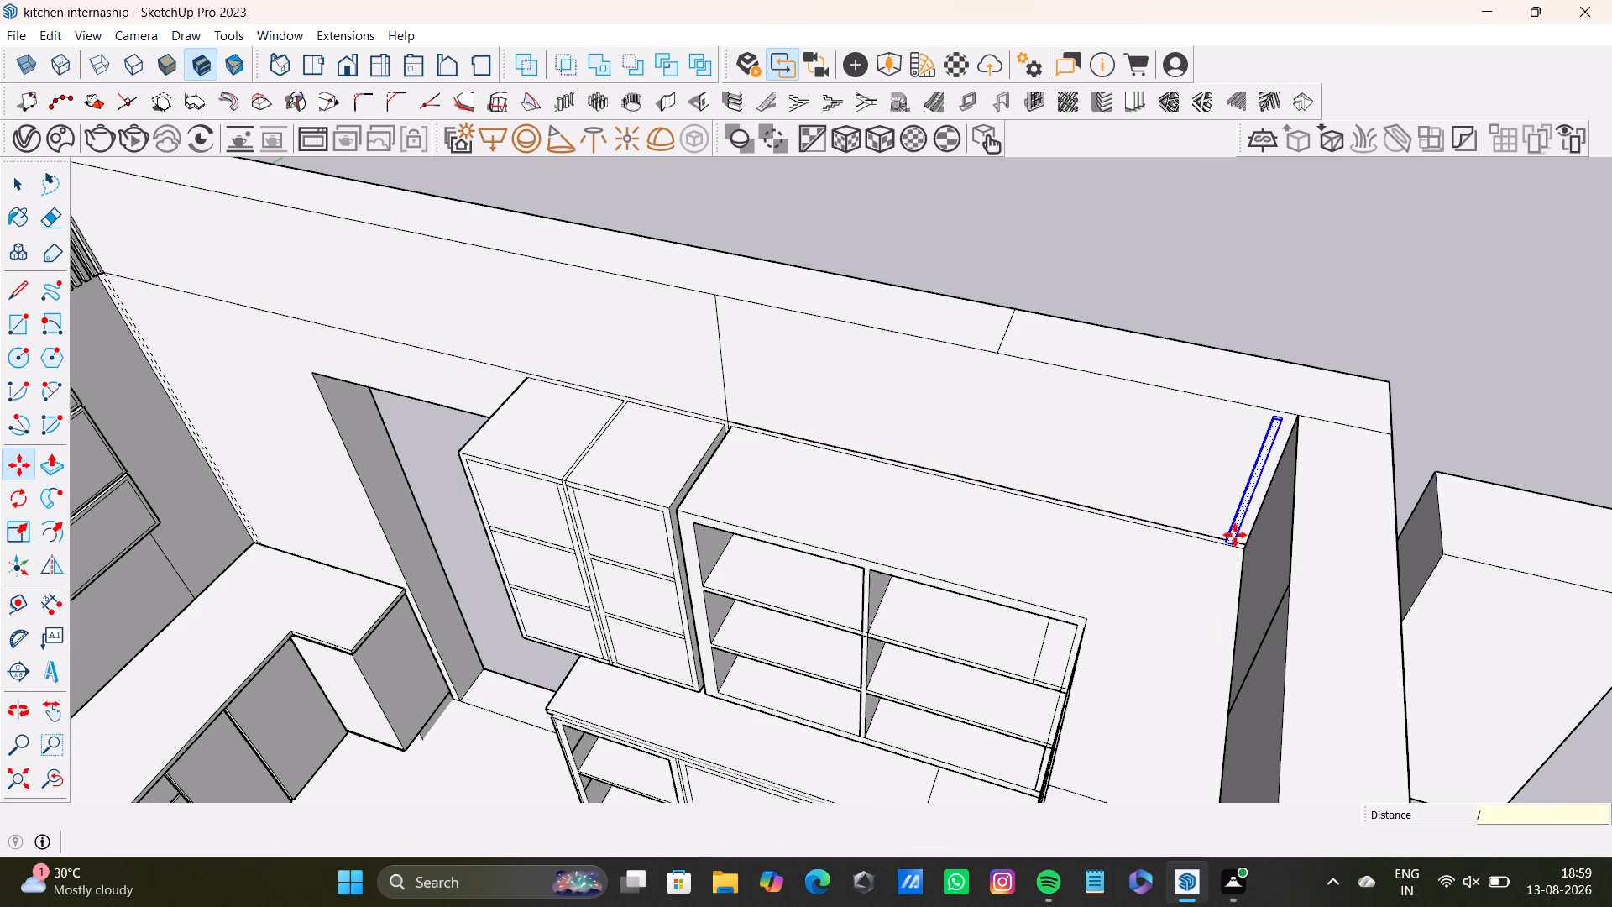
pyautogui.press('6')
pyautogui.press('6')
pyautogui.press('Return')
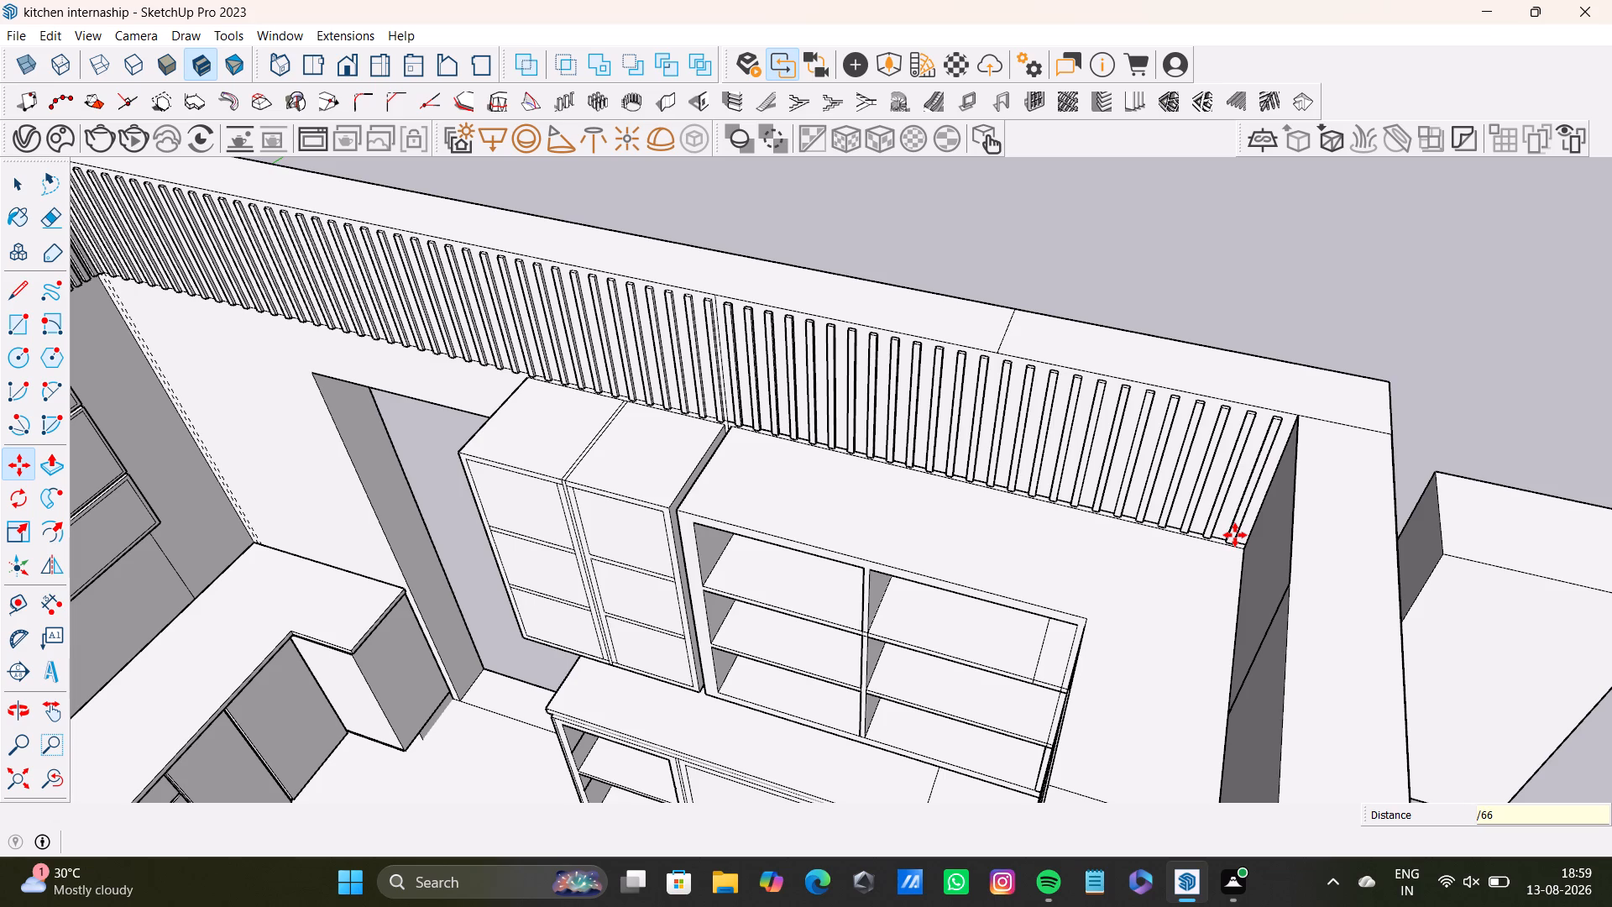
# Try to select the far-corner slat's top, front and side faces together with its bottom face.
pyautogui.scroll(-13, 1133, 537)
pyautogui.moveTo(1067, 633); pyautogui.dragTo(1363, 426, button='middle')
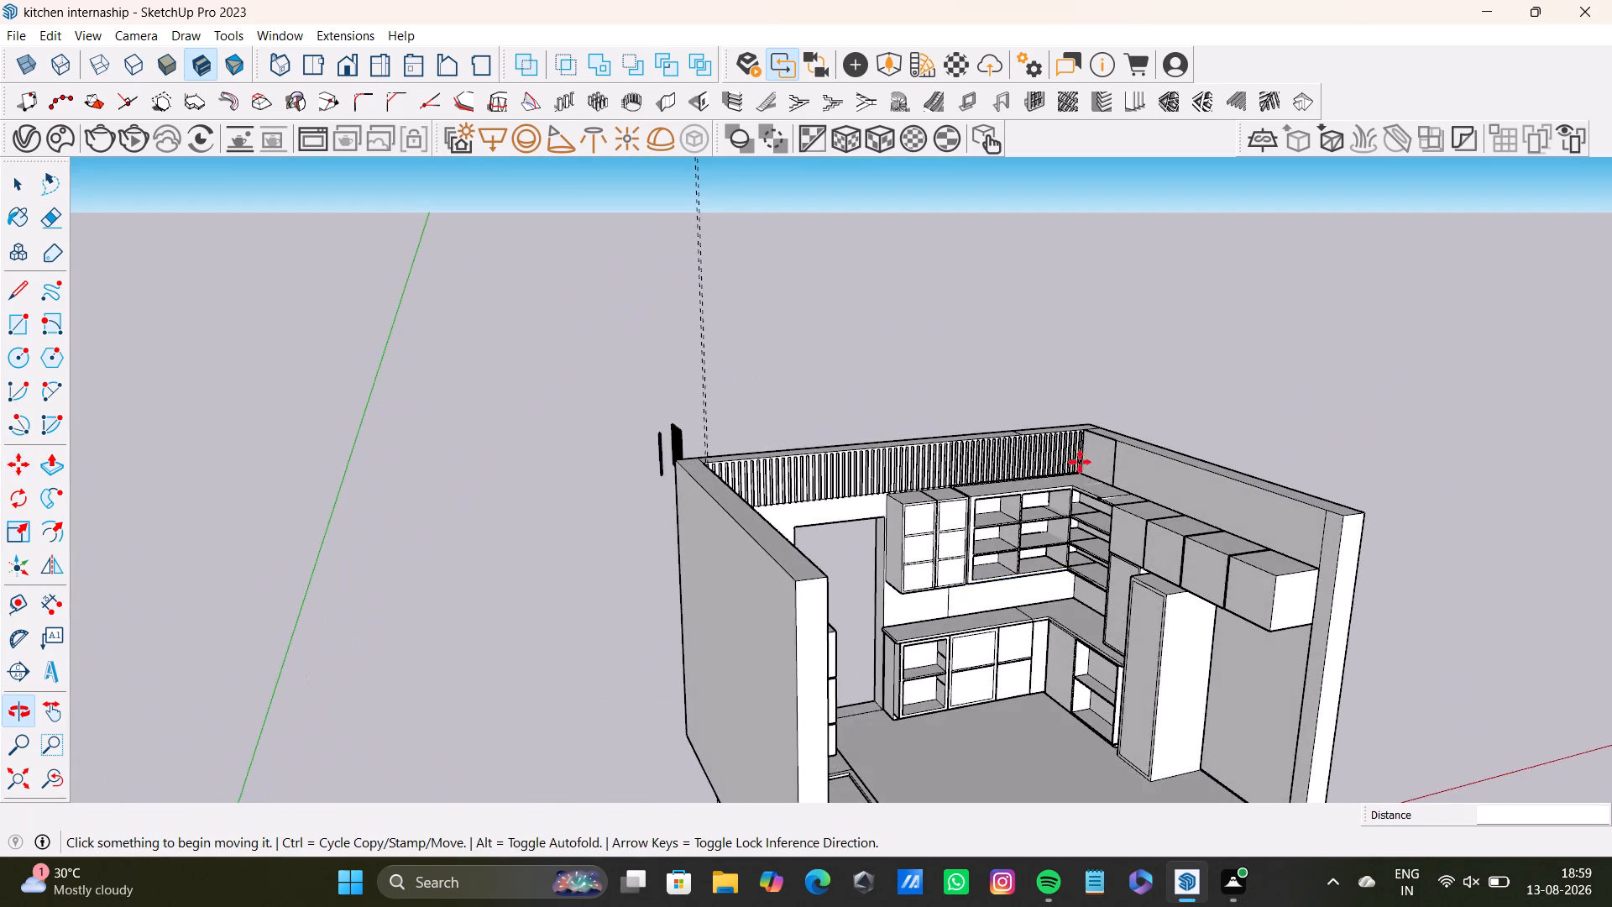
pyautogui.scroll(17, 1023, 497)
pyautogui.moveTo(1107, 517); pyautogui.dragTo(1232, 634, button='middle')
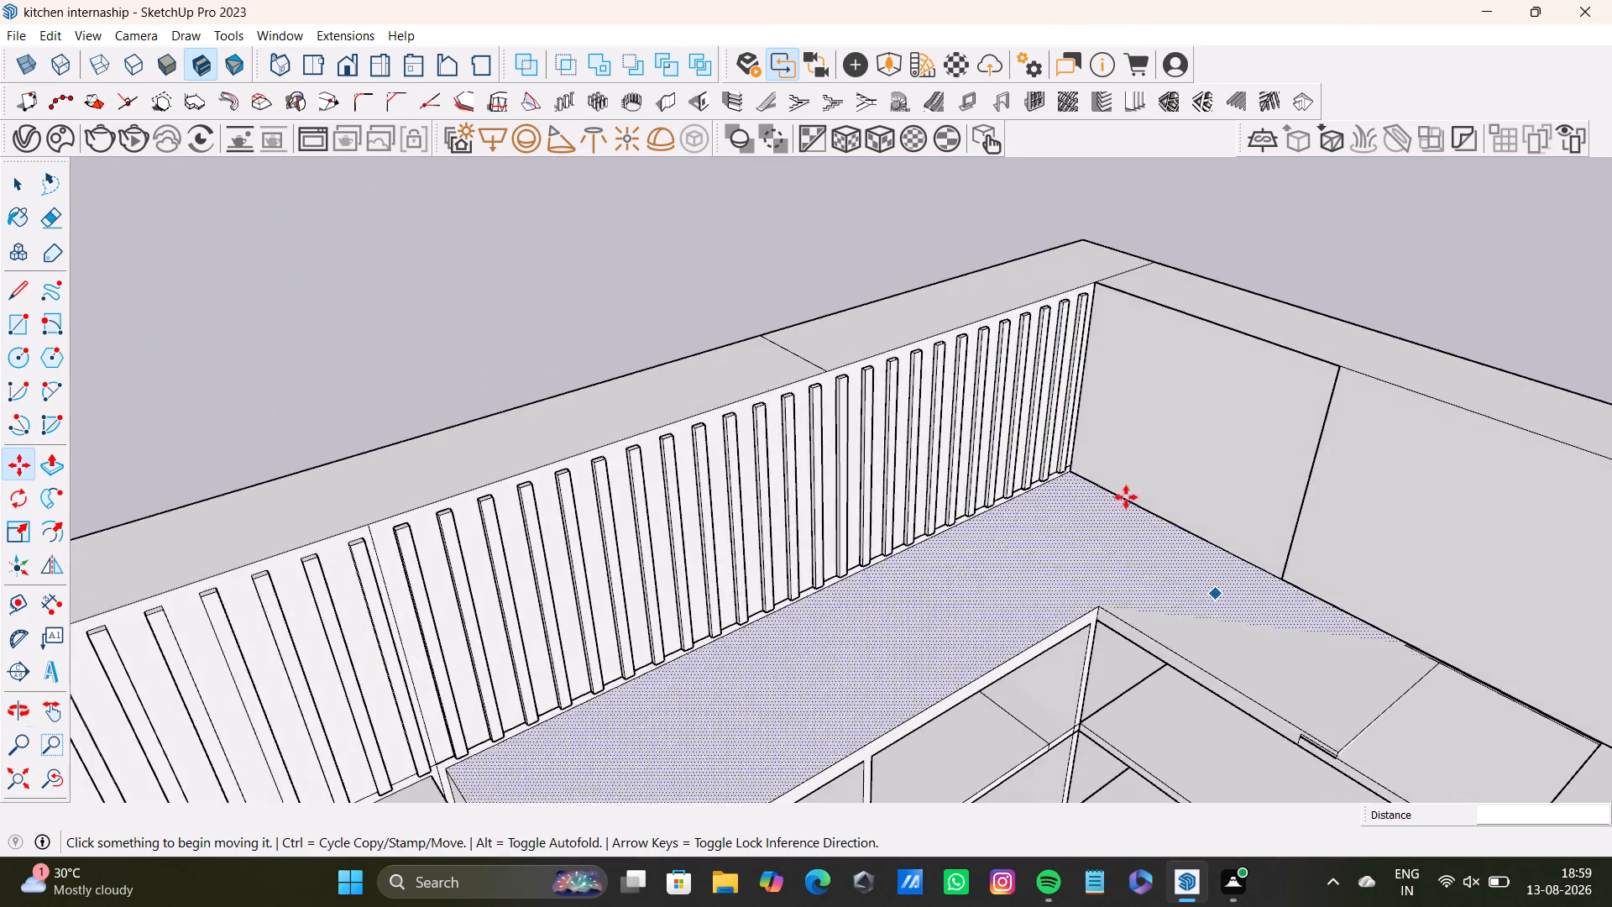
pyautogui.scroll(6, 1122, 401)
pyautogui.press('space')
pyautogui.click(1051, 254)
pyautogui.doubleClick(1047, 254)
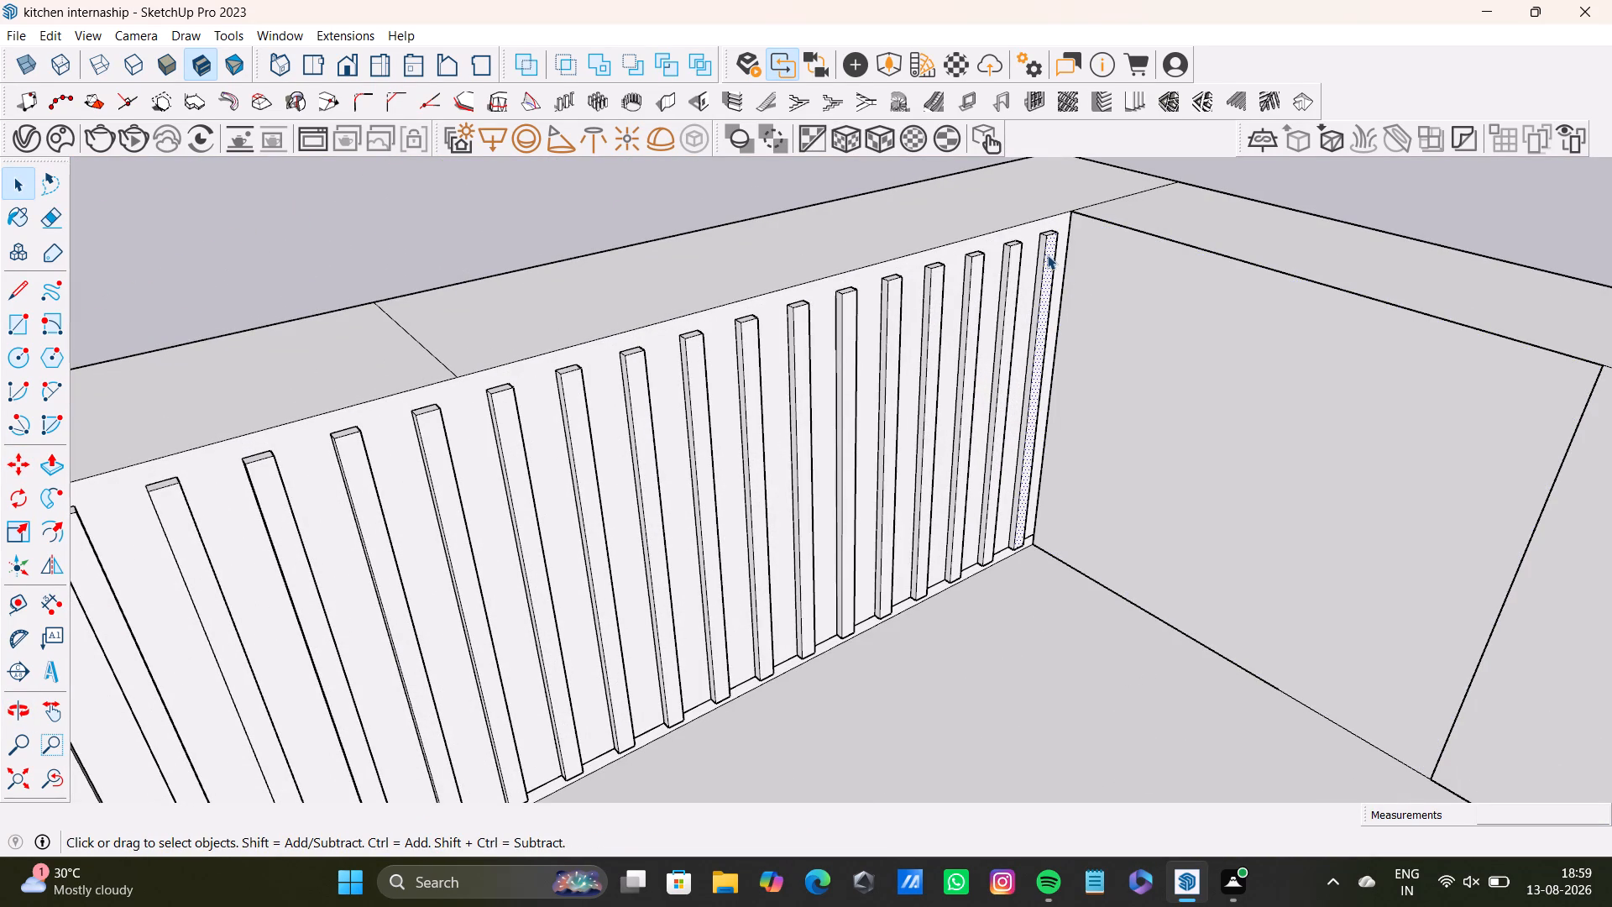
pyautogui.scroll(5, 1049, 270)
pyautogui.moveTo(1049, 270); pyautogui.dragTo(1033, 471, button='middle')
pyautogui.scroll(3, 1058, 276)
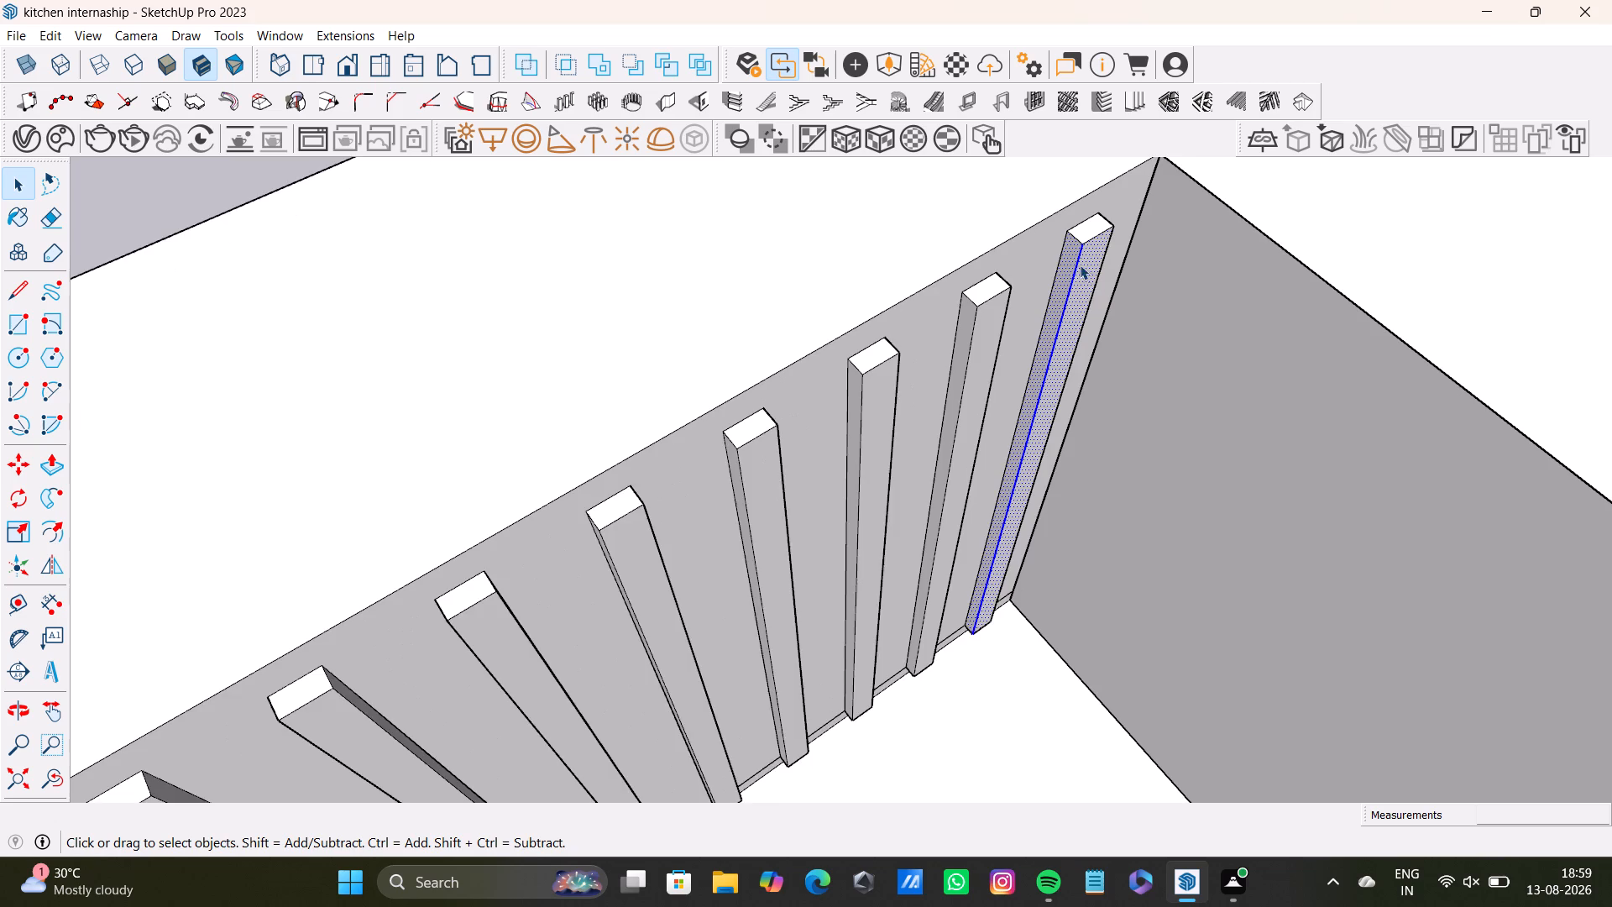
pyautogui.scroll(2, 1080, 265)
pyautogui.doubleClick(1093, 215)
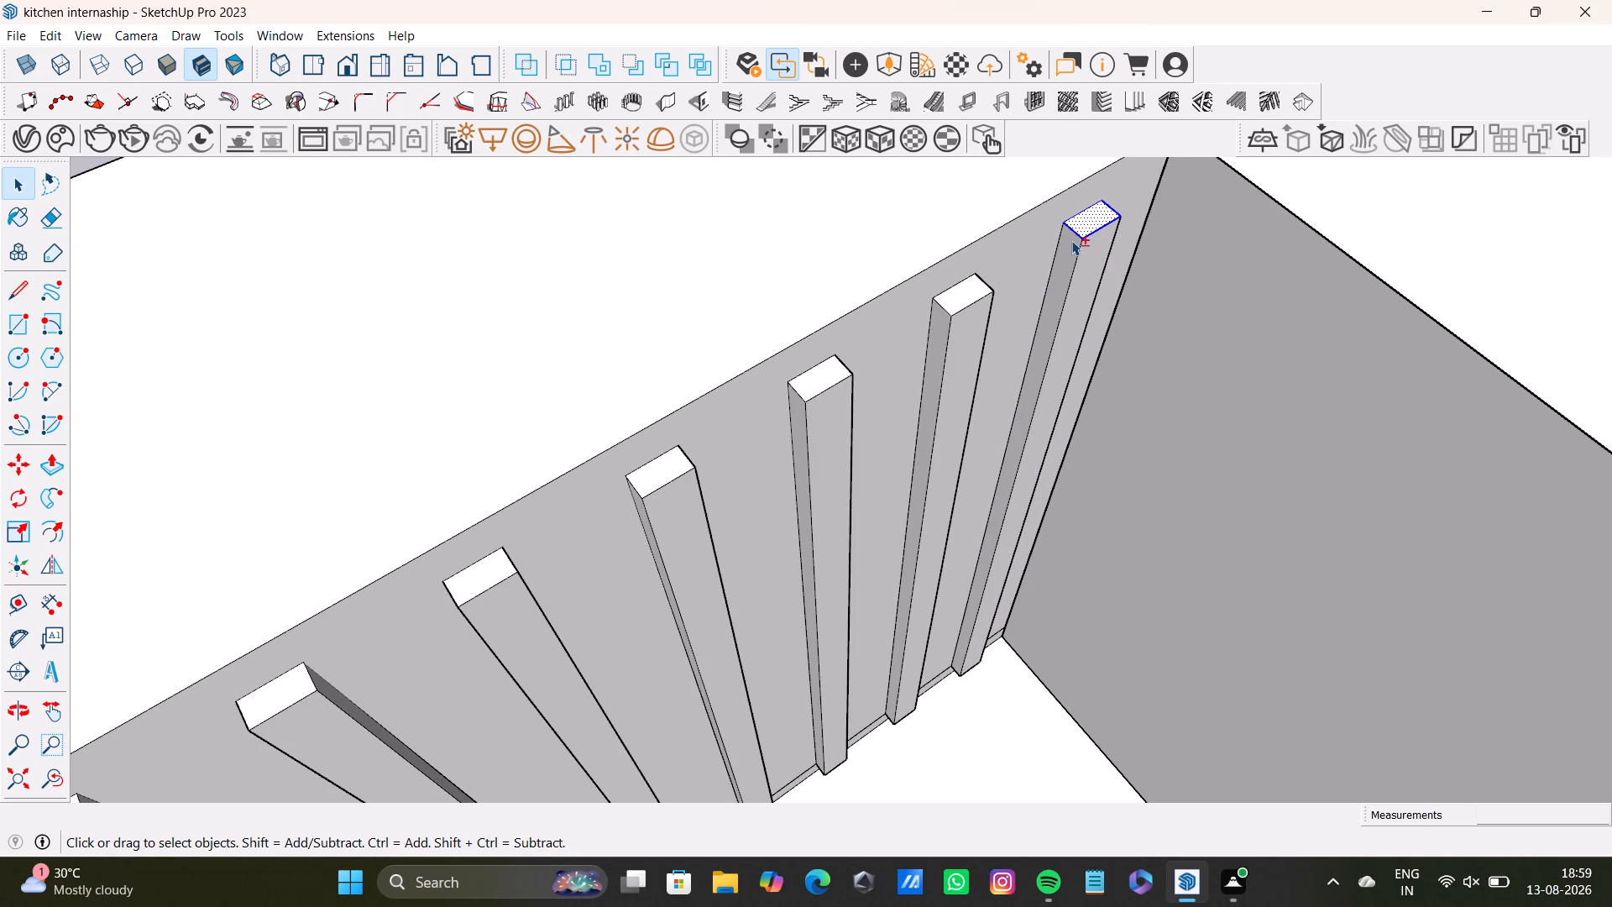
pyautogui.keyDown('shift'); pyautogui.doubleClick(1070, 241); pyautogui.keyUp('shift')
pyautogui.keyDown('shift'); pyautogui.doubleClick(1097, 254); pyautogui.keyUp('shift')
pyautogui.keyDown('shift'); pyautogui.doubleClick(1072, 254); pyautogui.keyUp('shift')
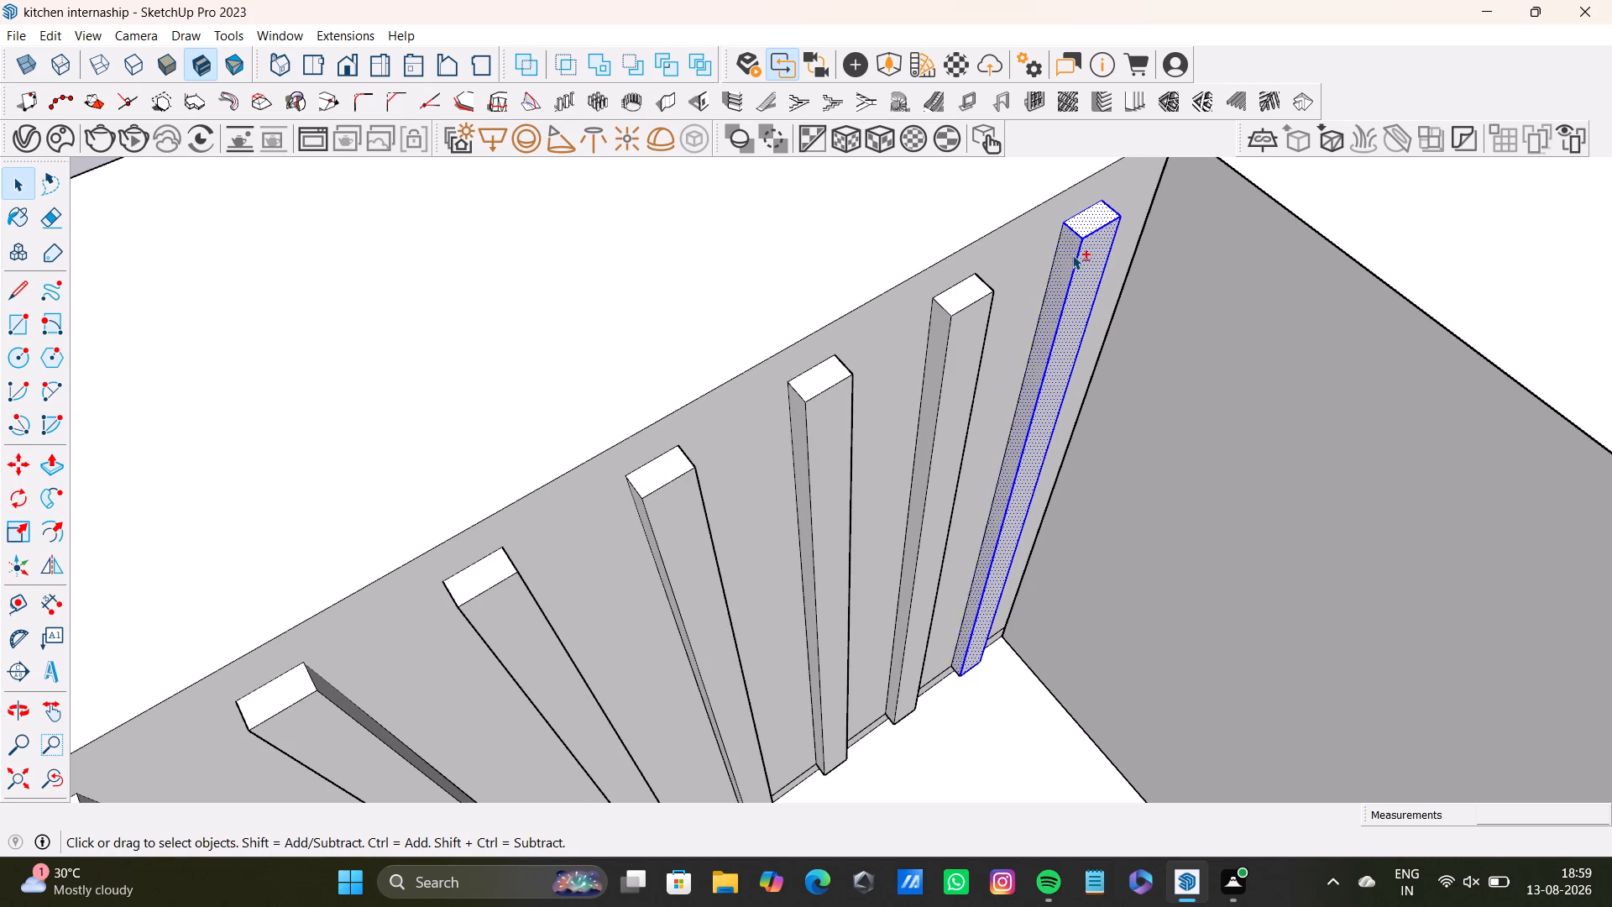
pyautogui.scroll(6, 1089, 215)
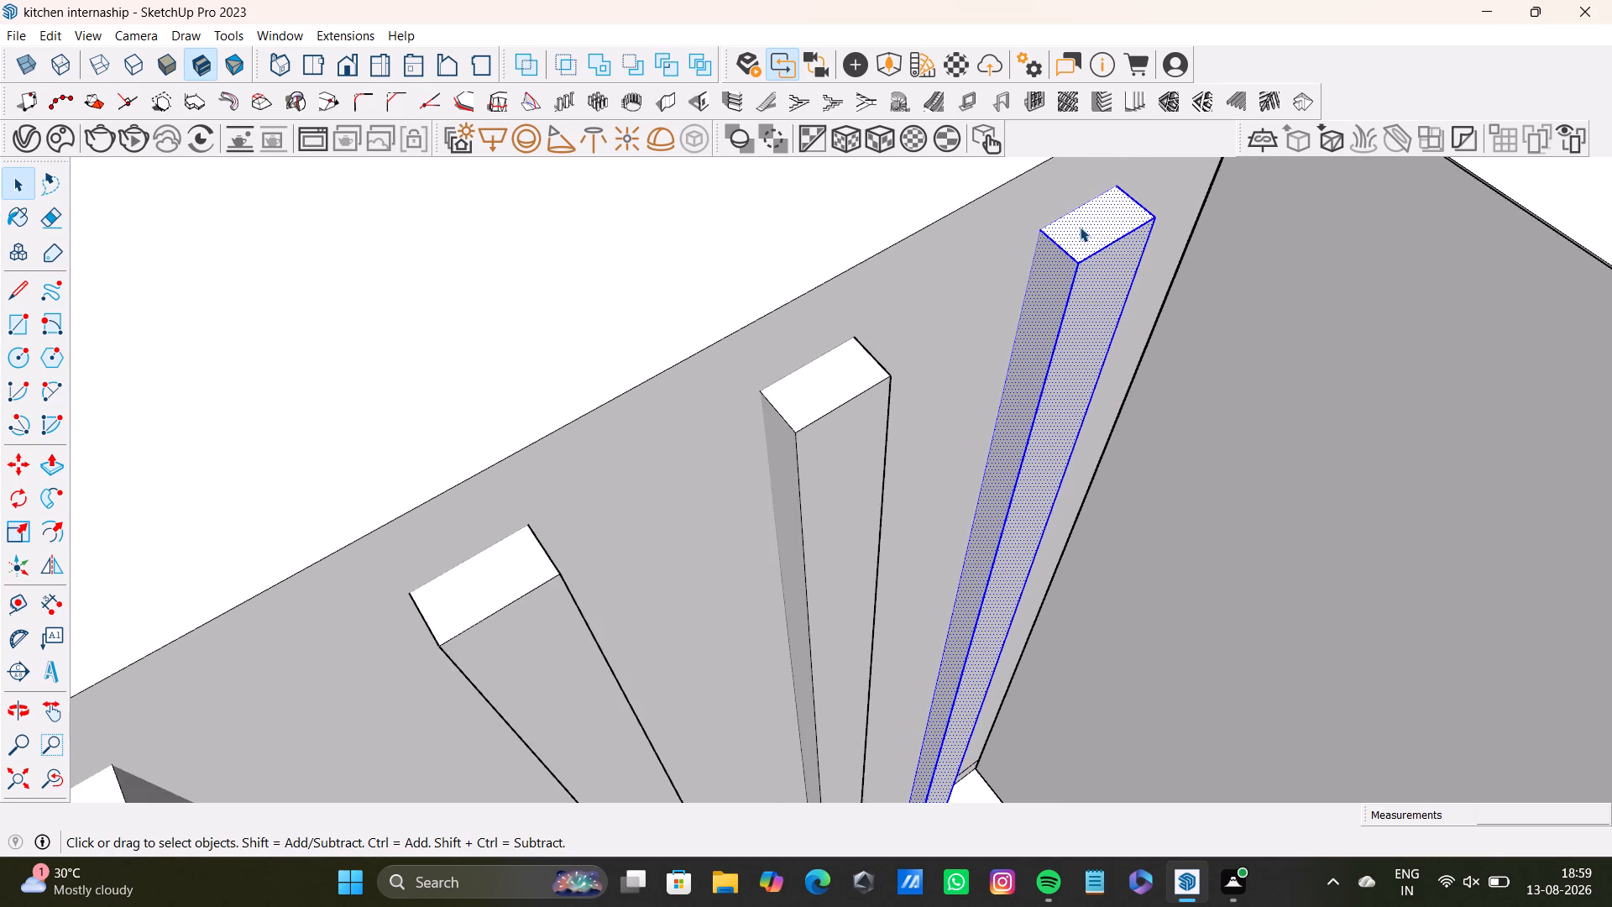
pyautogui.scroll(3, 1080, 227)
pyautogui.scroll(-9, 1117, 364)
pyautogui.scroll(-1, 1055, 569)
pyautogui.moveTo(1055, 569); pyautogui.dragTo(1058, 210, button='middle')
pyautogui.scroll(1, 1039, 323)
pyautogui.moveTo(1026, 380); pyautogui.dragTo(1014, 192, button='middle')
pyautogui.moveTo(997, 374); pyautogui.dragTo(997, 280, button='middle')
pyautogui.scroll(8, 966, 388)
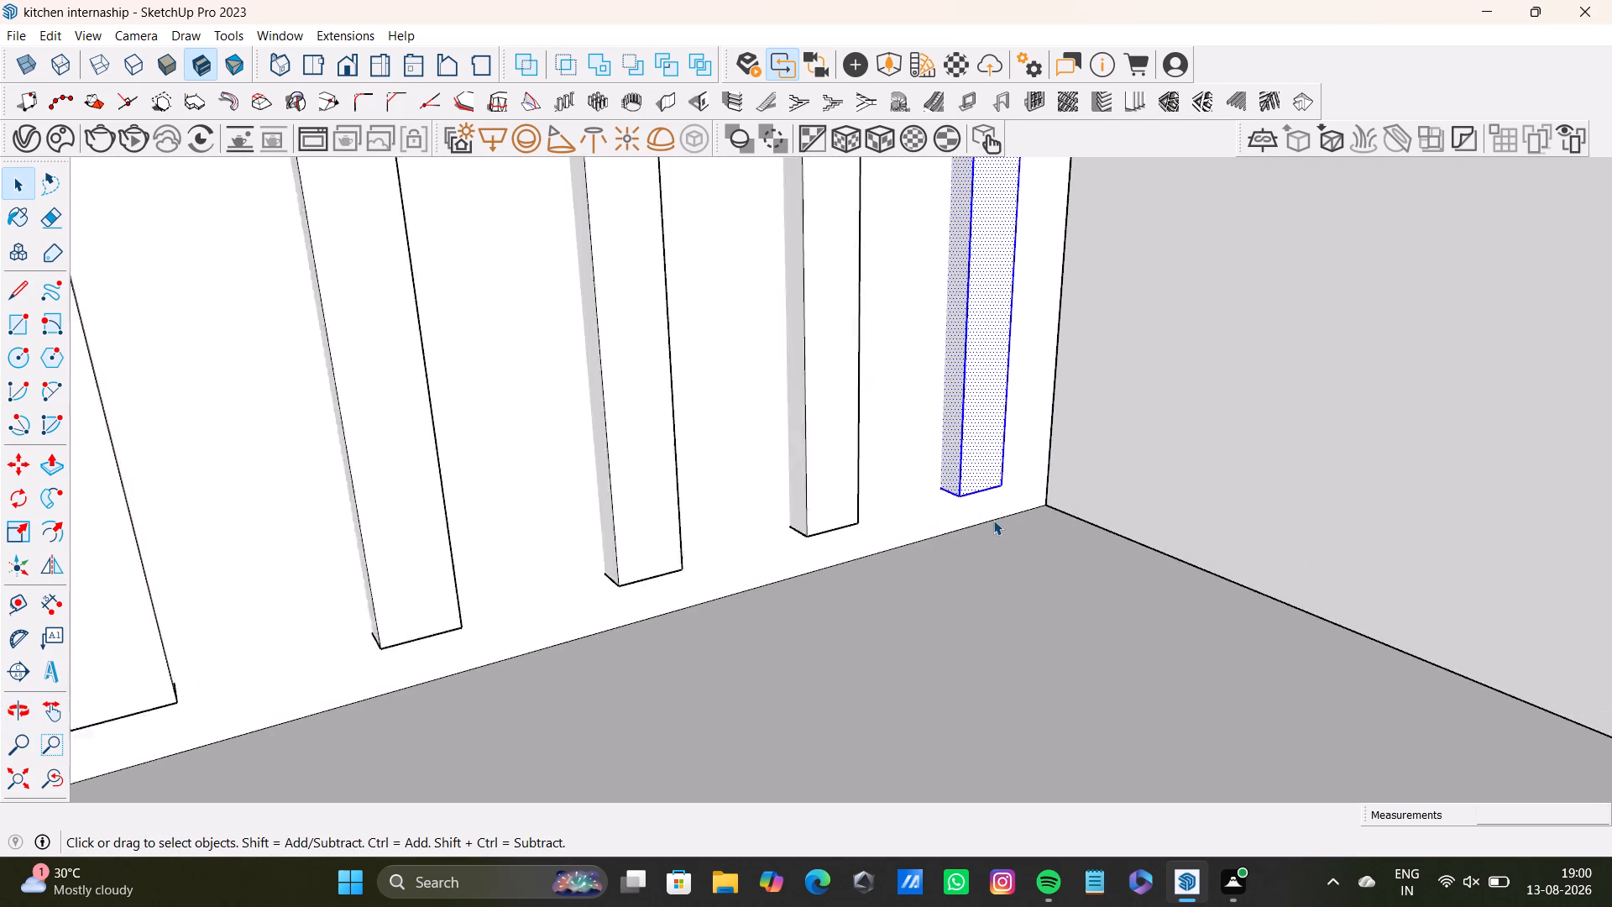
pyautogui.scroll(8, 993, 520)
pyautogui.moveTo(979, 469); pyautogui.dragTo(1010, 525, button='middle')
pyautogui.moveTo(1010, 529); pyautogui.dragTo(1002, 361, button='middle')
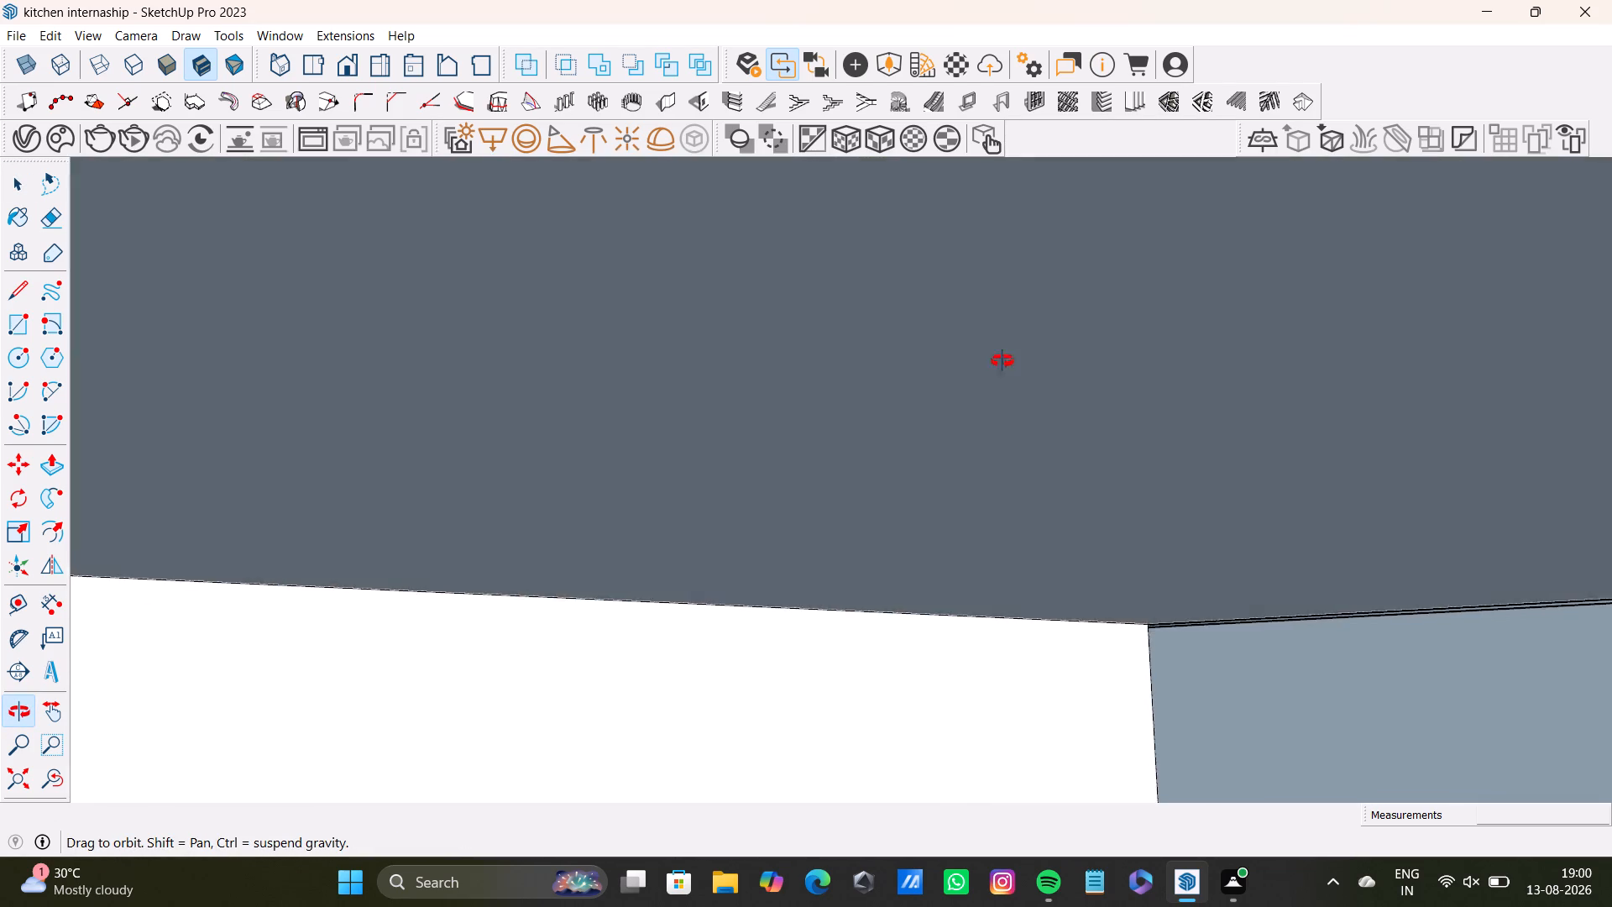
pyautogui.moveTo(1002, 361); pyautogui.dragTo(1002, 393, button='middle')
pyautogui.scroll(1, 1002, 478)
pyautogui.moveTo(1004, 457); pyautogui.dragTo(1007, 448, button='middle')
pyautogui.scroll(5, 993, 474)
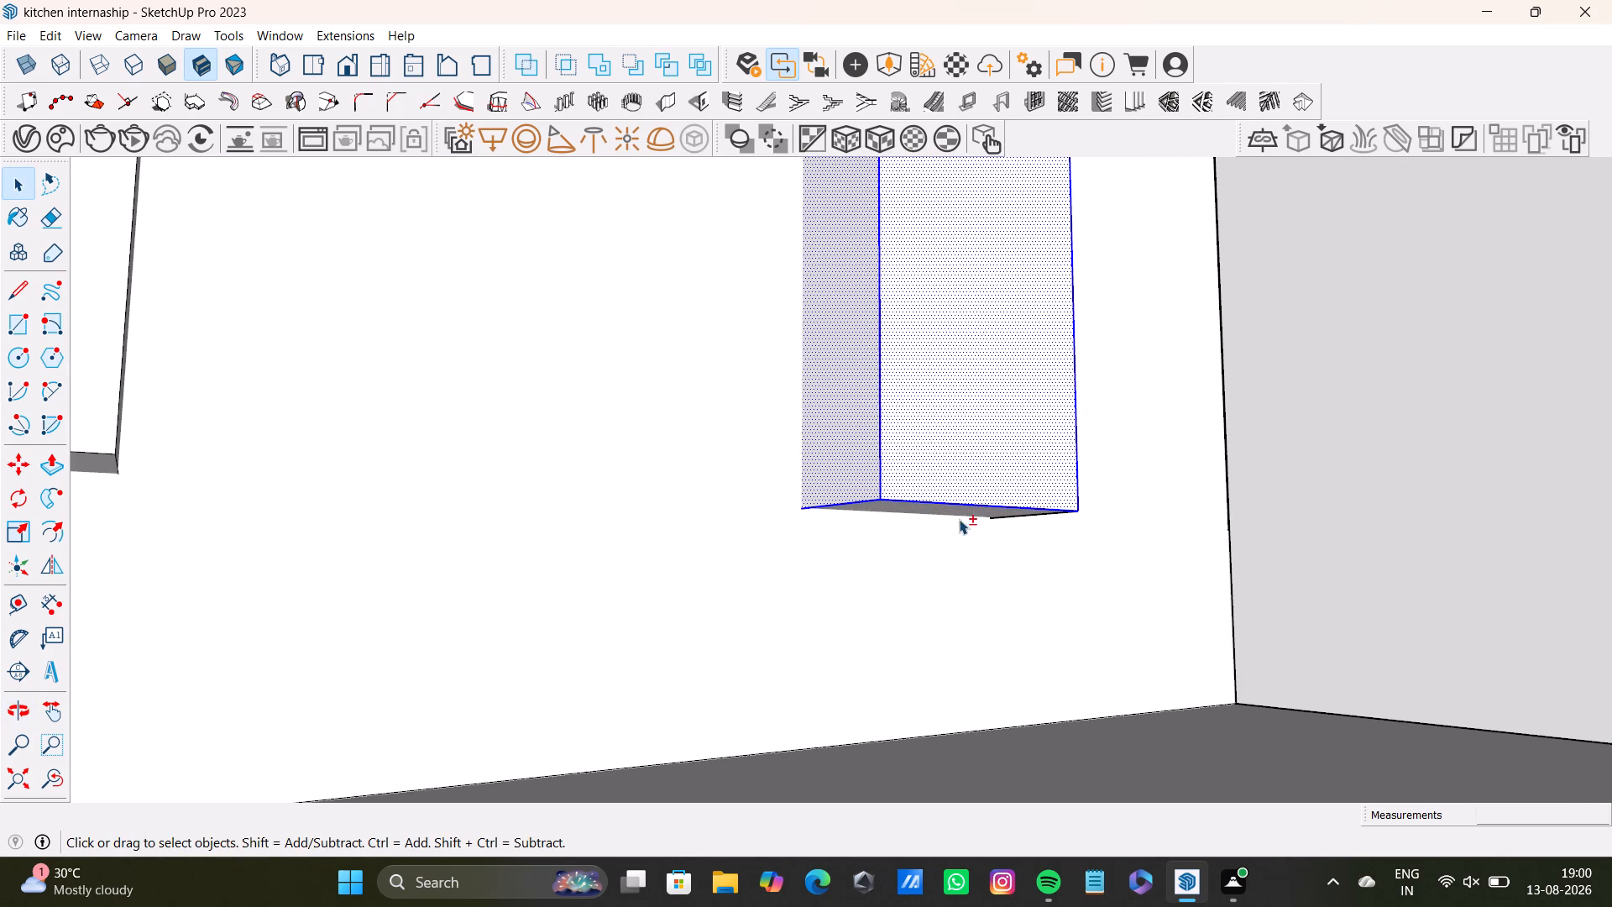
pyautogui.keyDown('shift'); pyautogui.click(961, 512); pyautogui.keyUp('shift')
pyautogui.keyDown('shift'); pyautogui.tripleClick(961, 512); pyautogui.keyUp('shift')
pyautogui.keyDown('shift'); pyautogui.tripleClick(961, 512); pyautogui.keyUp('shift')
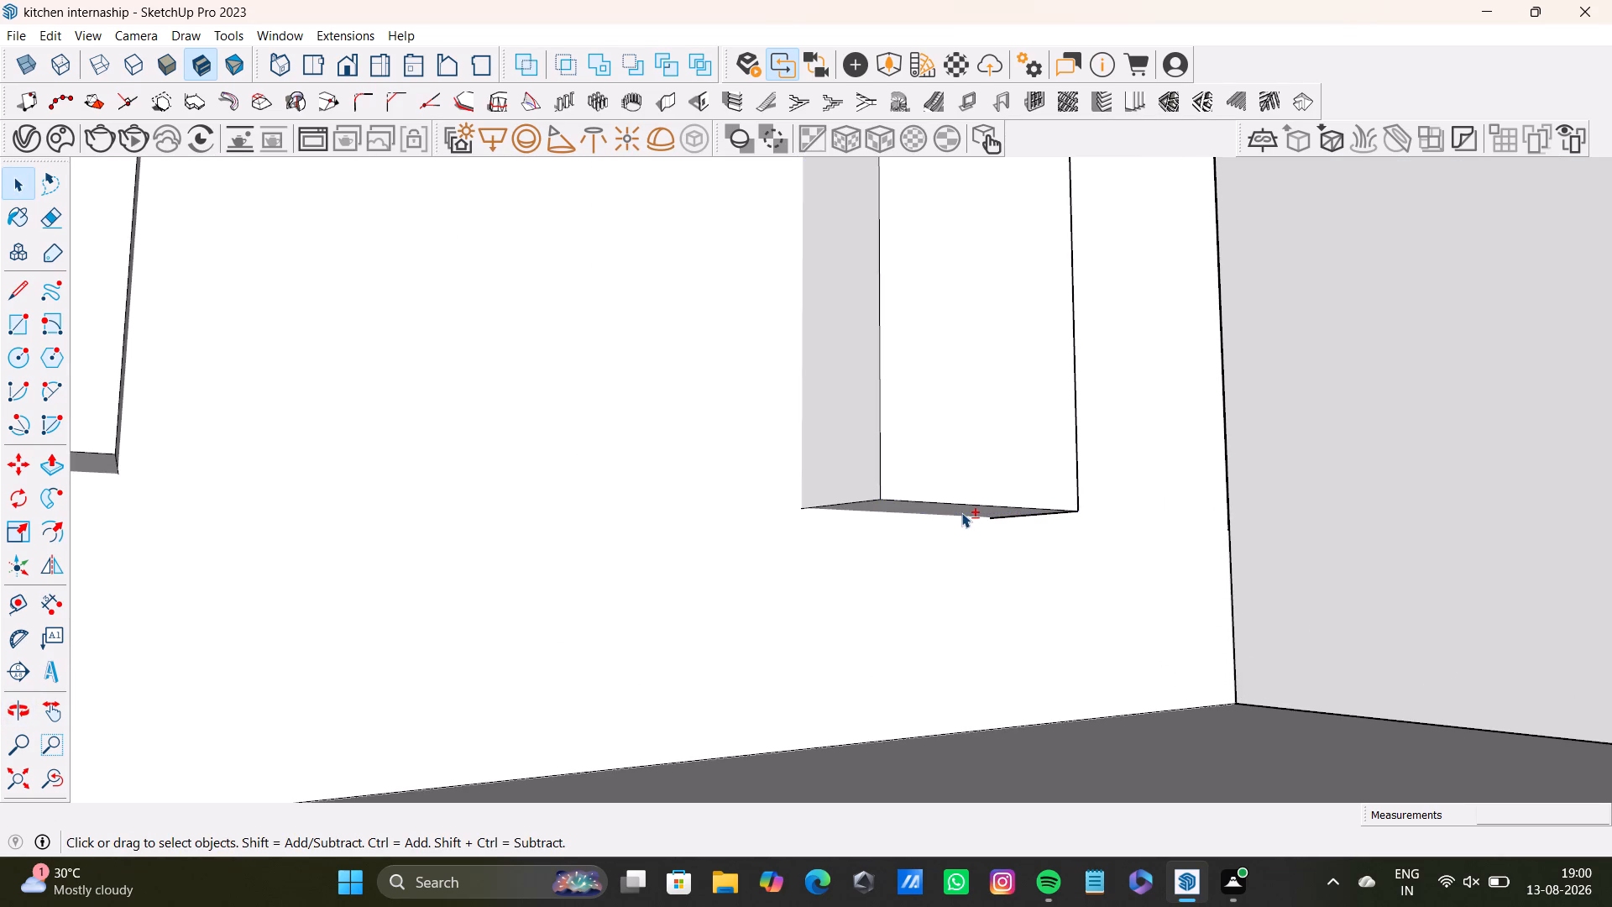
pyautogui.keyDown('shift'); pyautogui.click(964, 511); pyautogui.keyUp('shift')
# Select the far-corner slat's bottom, front and top faces, and the side face toward the other slats, with their edges.
pyautogui.moveTo(966, 511); pyautogui.dragTo(991, 449, button='middle')
pyautogui.moveTo(991, 449); pyautogui.dragTo(971, 557, button='middle')
pyautogui.scroll(3, 918, 301)
pyautogui.keyDown('shift'); pyautogui.moveTo(964, 233); pyautogui.dragTo(939, 326, button='middle'); pyautogui.keyUp('shift')
pyautogui.doubleClick(986, 297)
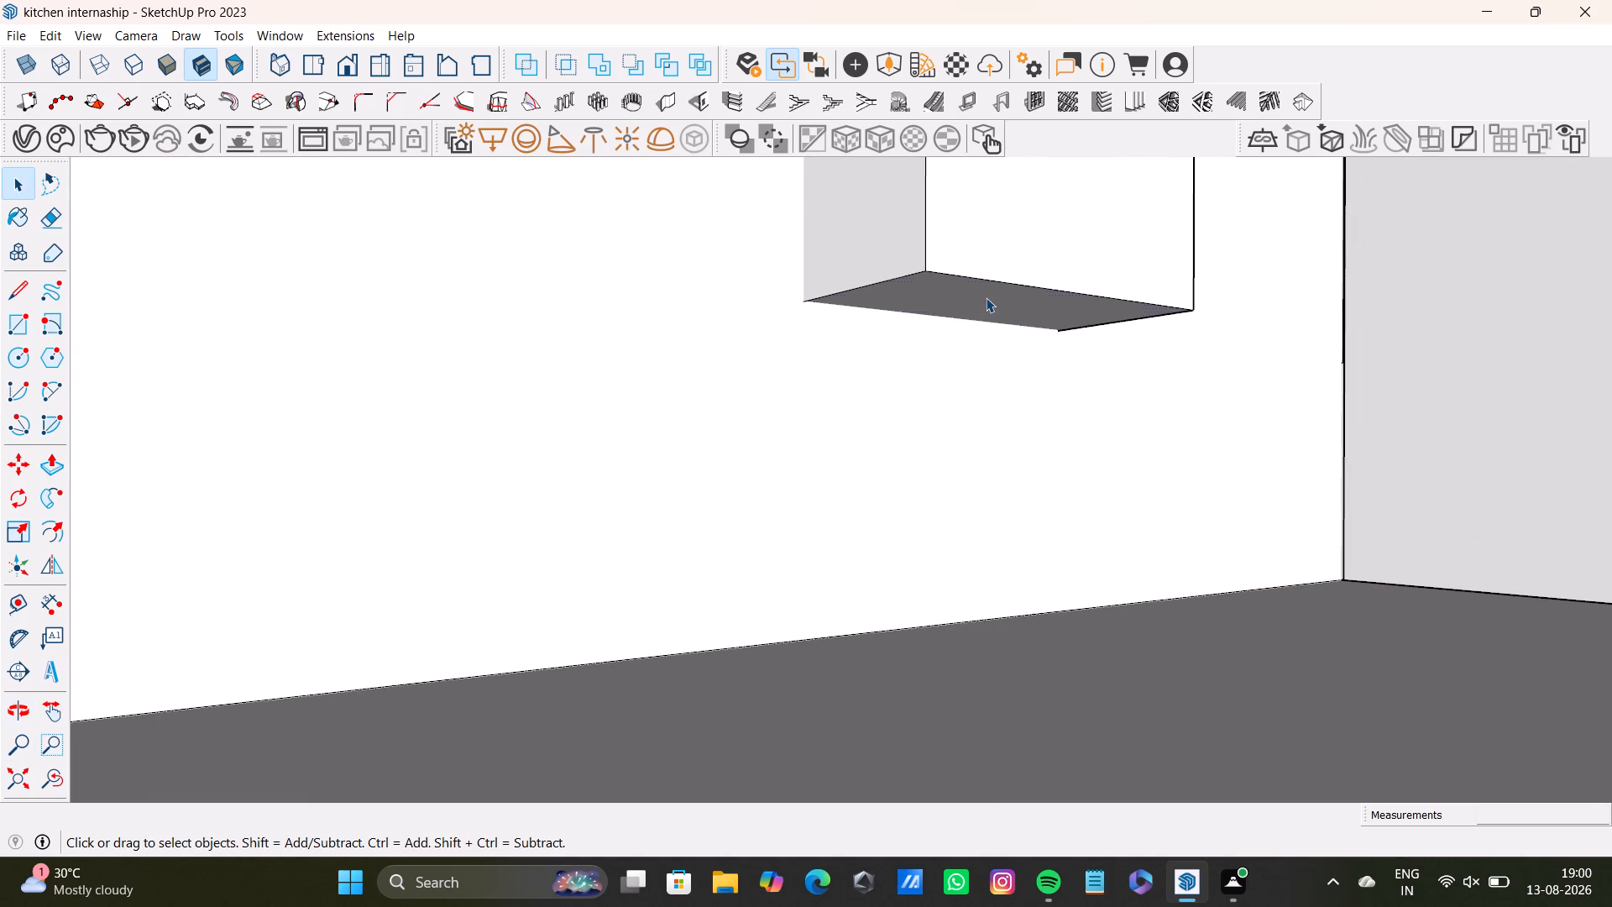
pyautogui.keyDown('shift'); pyautogui.doubleClick(882, 244); pyautogui.keyUp('shift')
pyautogui.keyDown('shift'); pyautogui.doubleClick(1032, 240); pyautogui.keyUp('shift')
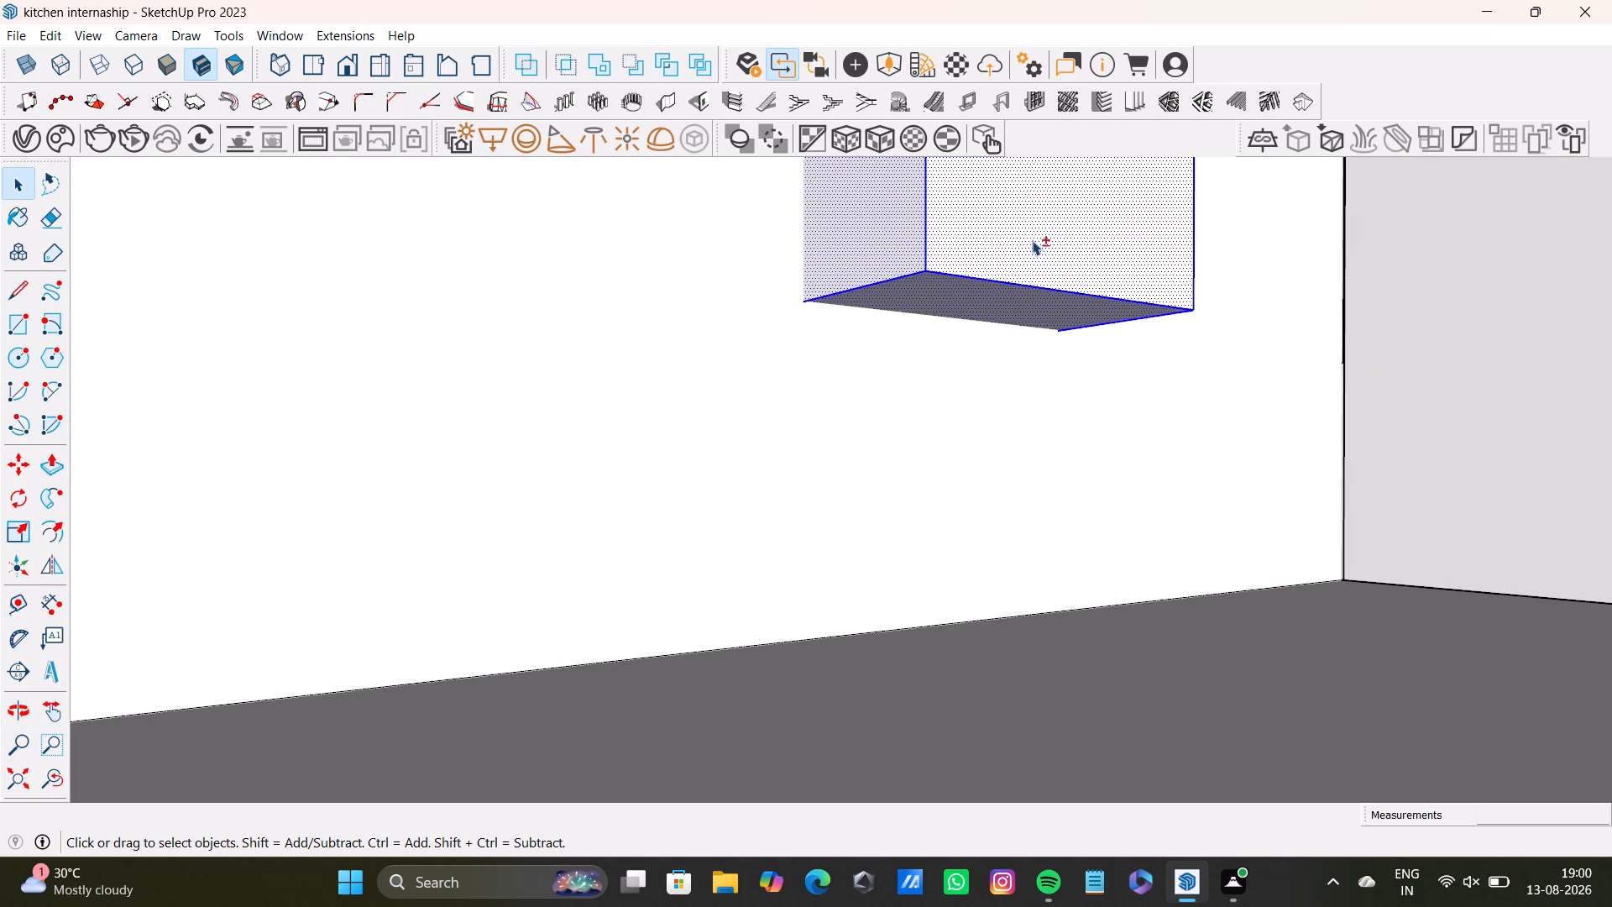
pyautogui.scroll(-9, 1028, 263)
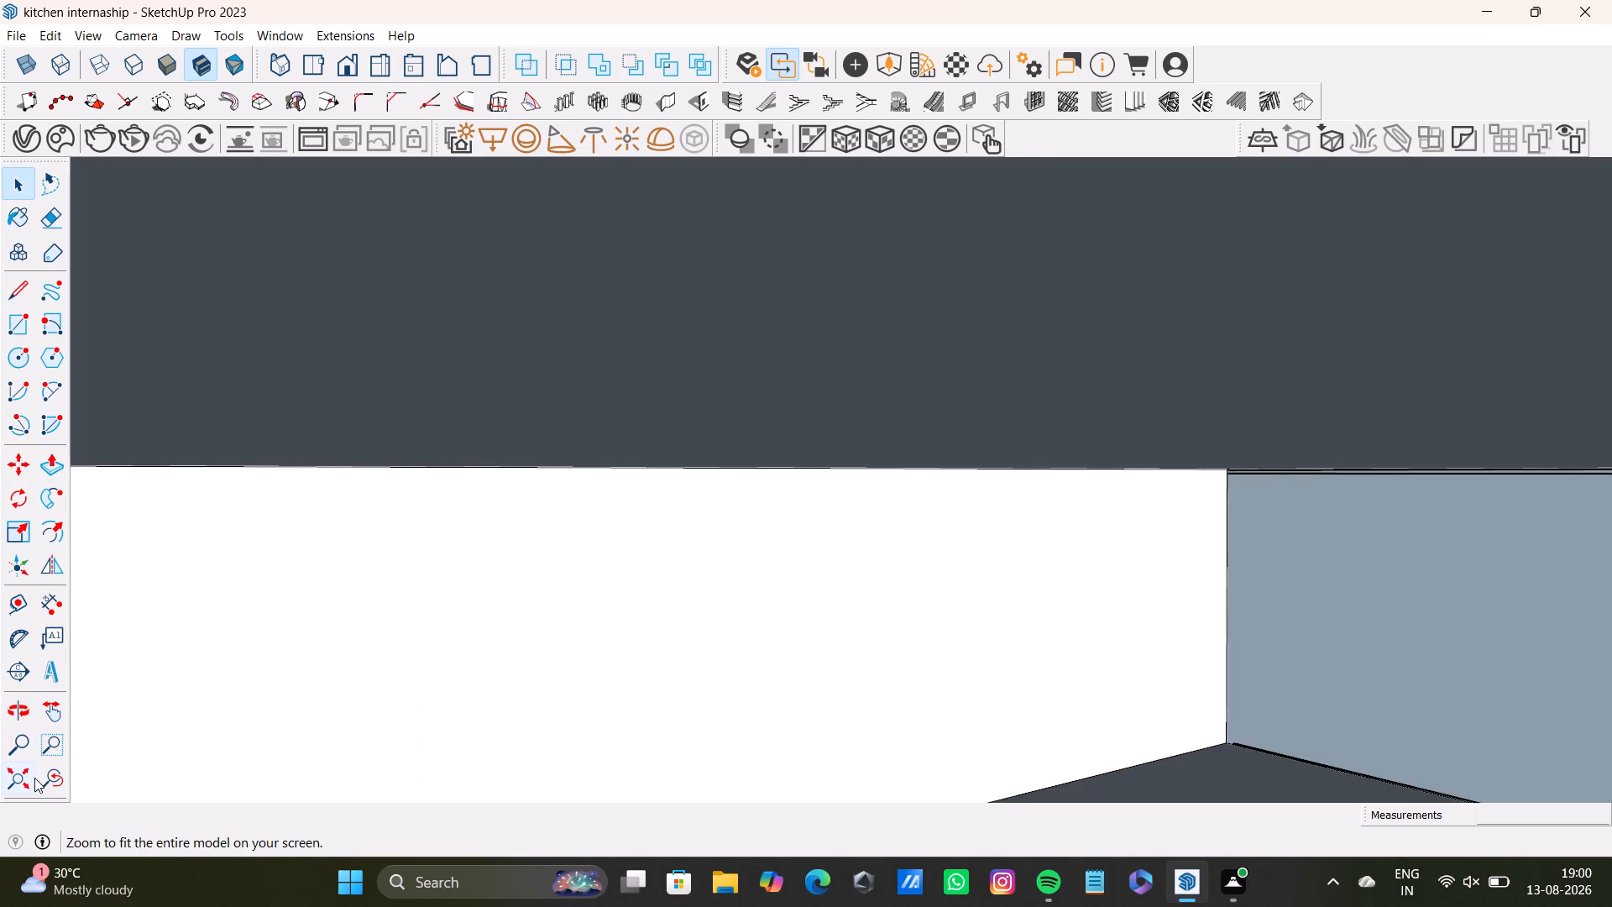
pyautogui.click(34, 781)
pyautogui.moveTo(976, 288); pyautogui.dragTo(624, 647, button='middle')
pyautogui.scroll(10, 1537, 381)
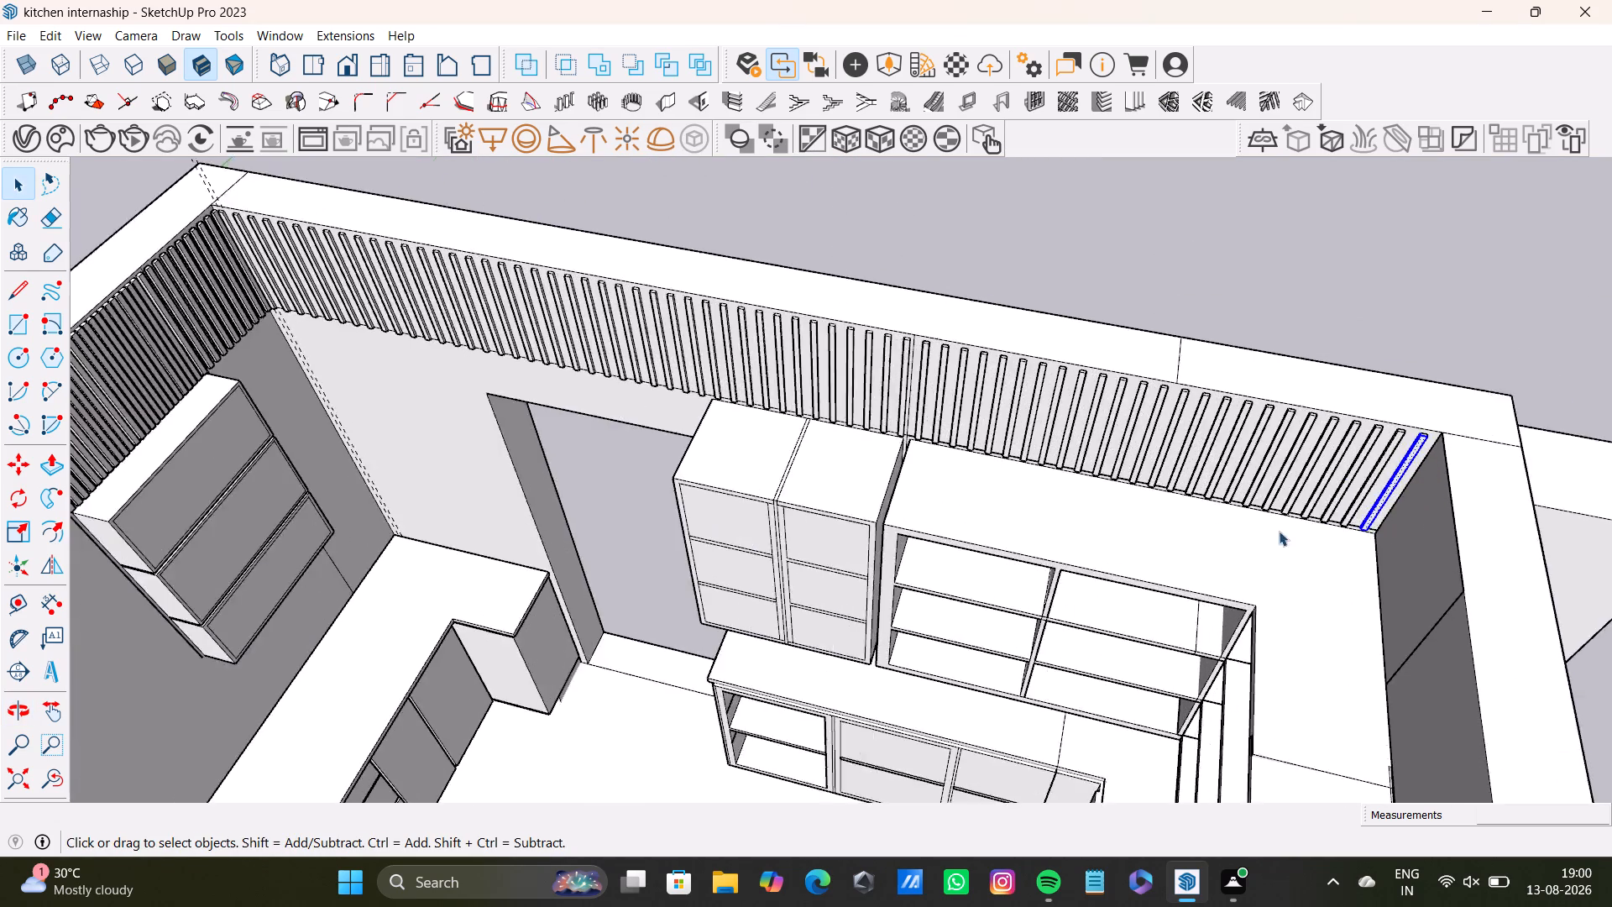
pyautogui.scroll(6, 1279, 531)
pyautogui.moveTo(1404, 401); pyautogui.dragTo(1039, 422, button='middle')
pyautogui.scroll(15, 1102, 420)
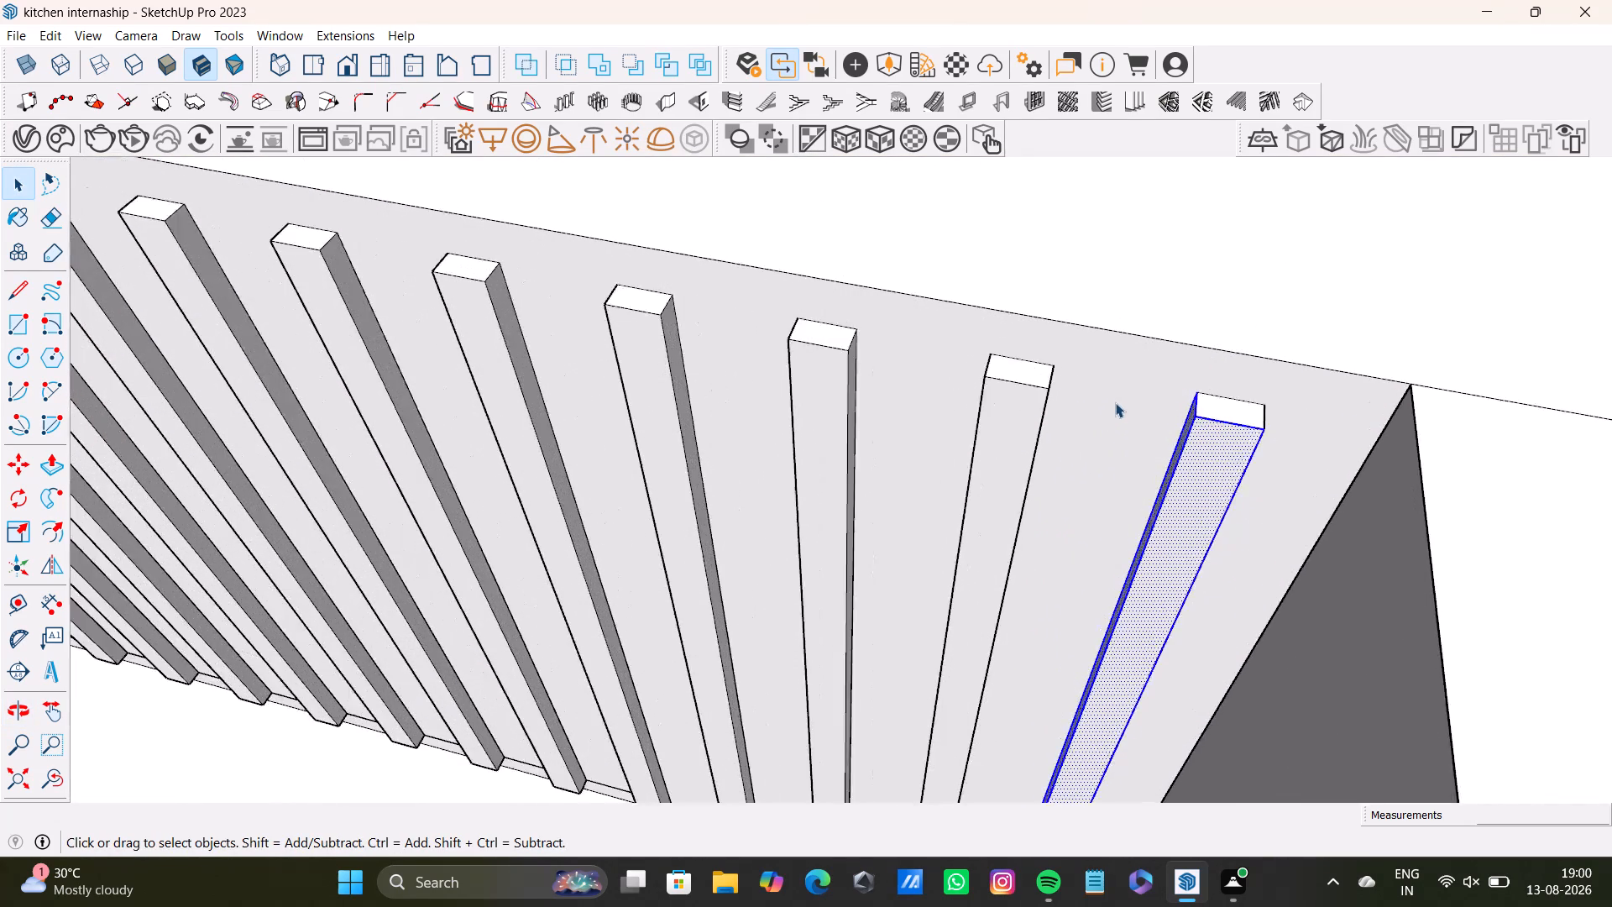
pyautogui.scroll(4, 1115, 402)
pyautogui.keyDown('shift'); pyautogui.doubleClick(1300, 423); pyautogui.keyUp('shift')
pyautogui.moveTo(1202, 477); pyautogui.dragTo(1283, 490, button='middle')
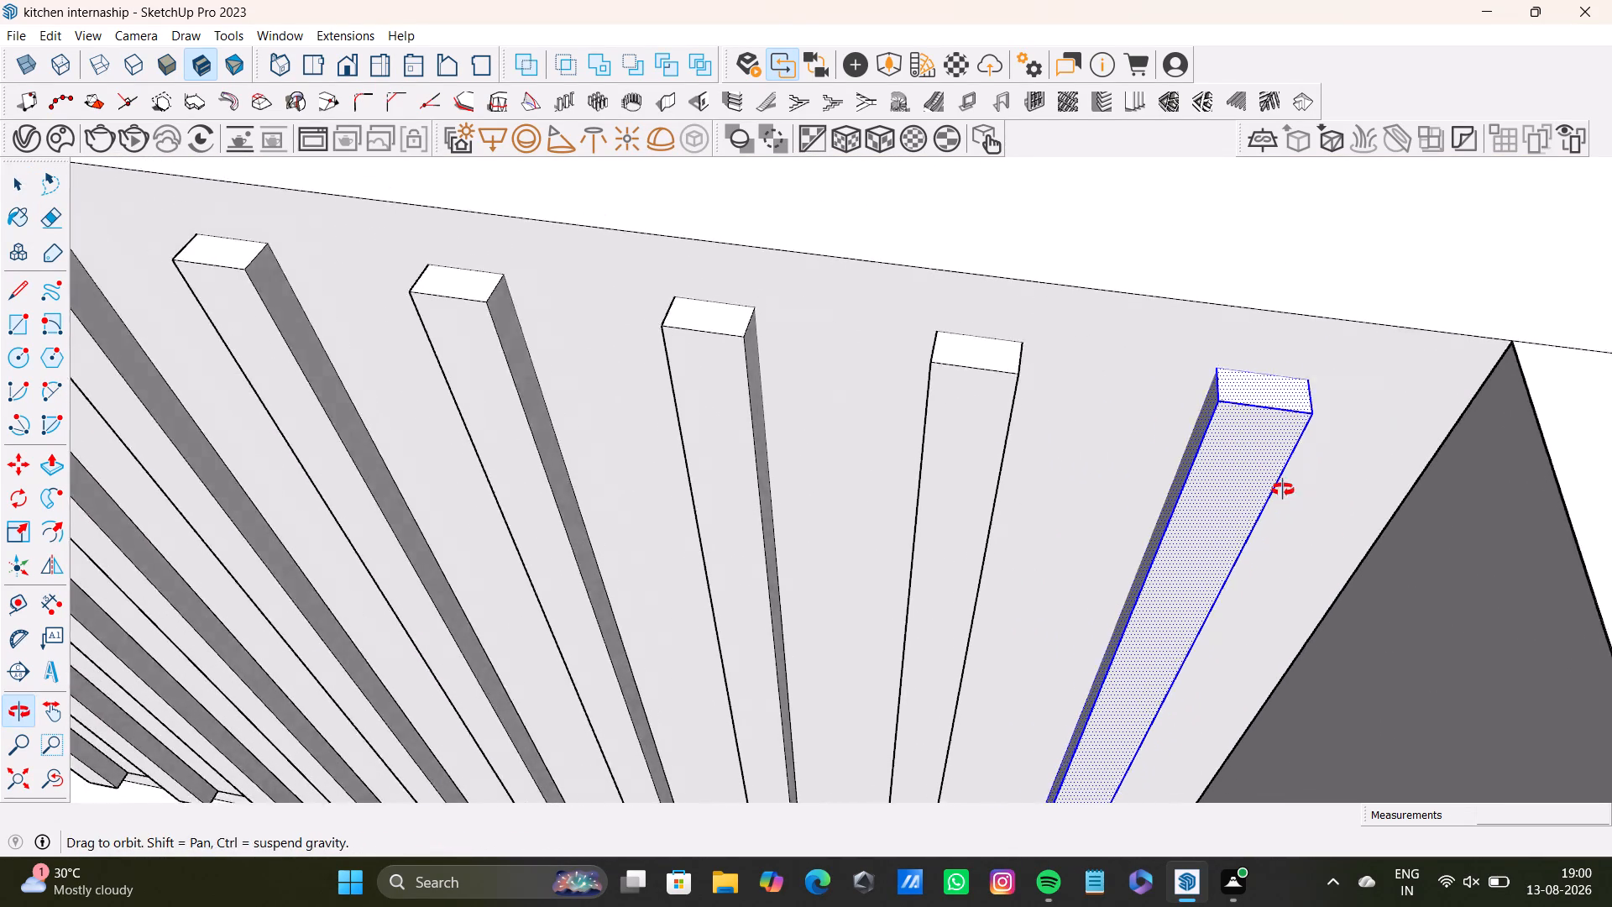
pyautogui.moveTo(1283, 490); pyautogui.dragTo(1307, 491, button='middle')
# Copy the selected far-corner slat onto the adjoining wall's upper band, about 2 1/4" away, right beside the corner.
pyautogui.press(',')
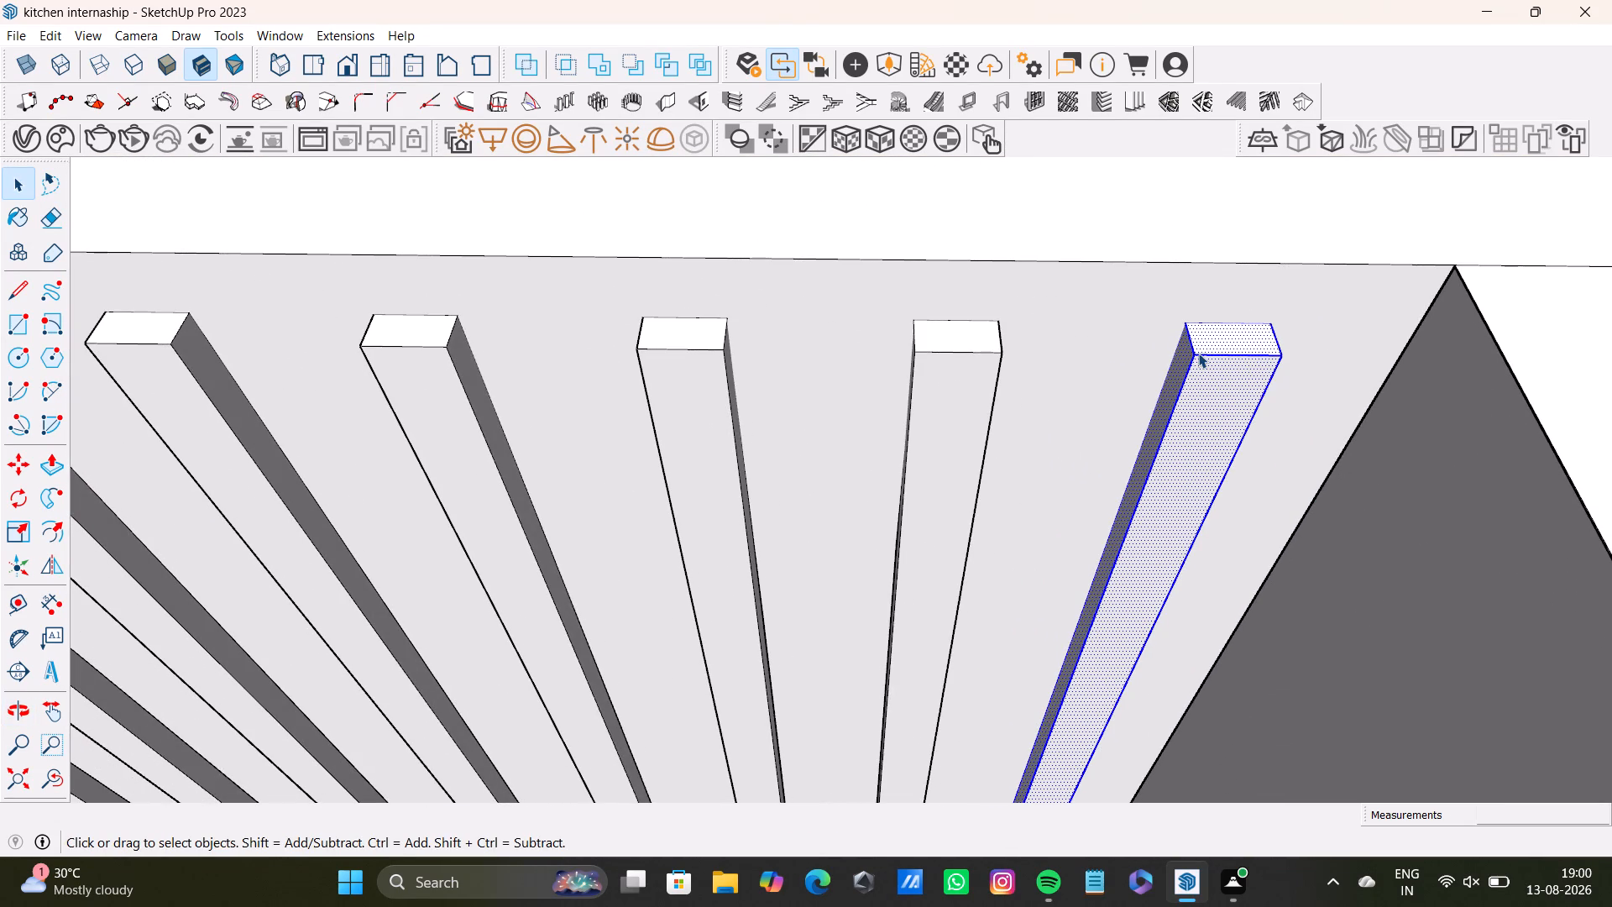
pyautogui.press('m')
pyautogui.keyDown('ctrl'); pyautogui.click(1201, 357); pyautogui.keyUp('ctrl')
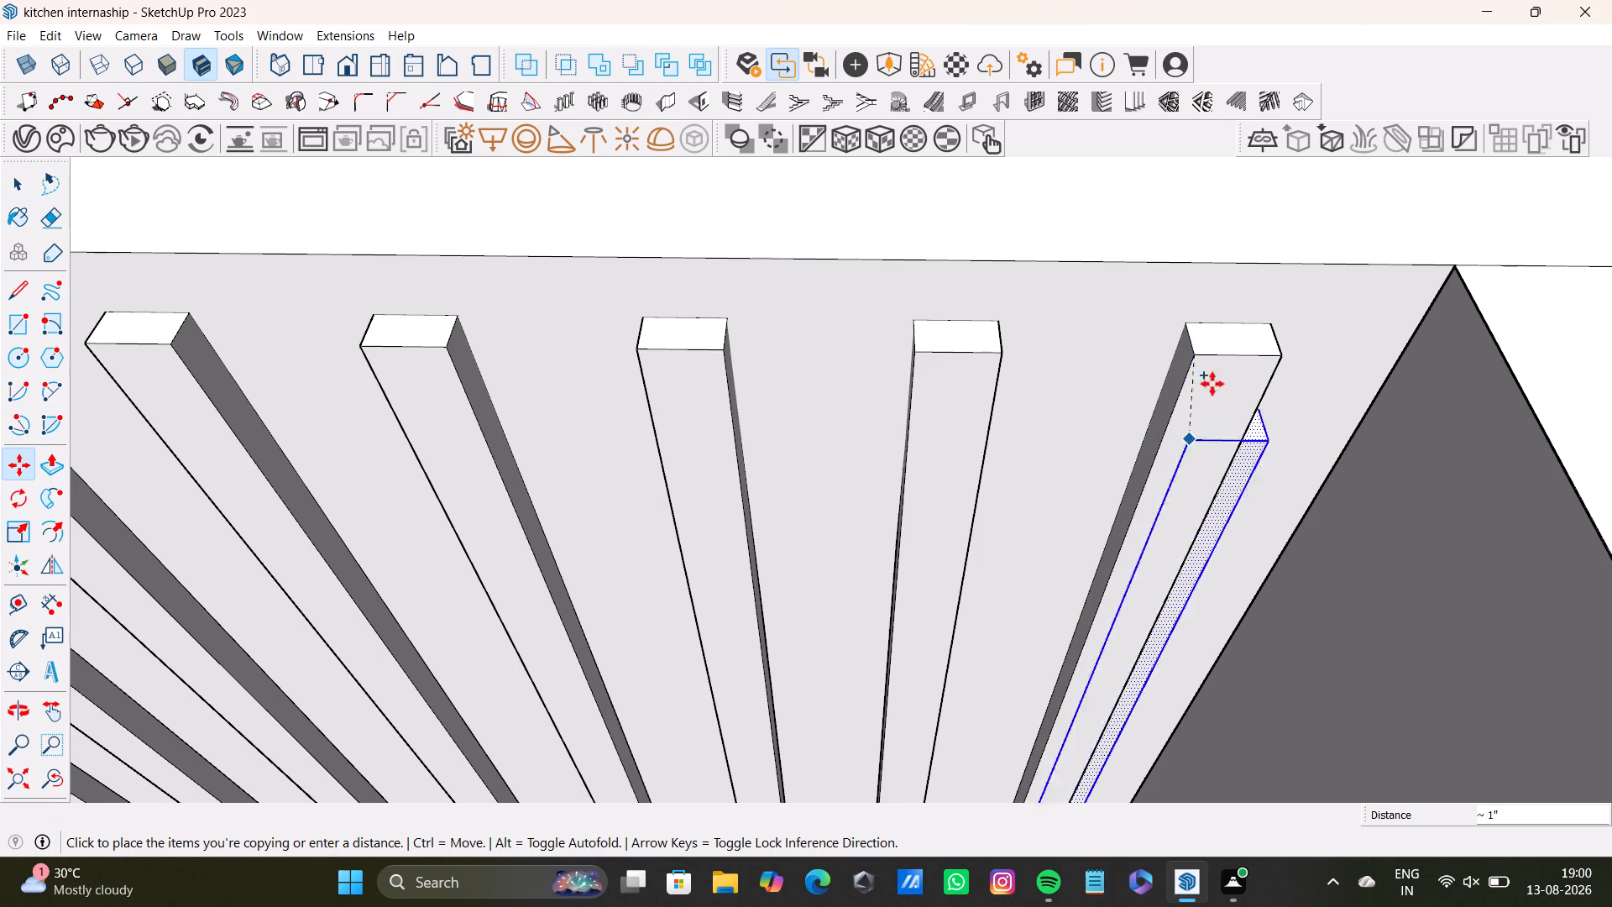
pyautogui.scroll(-10, 1240, 459)
pyautogui.moveTo(1222, 558); pyautogui.dragTo(1417, 529, button='middle')
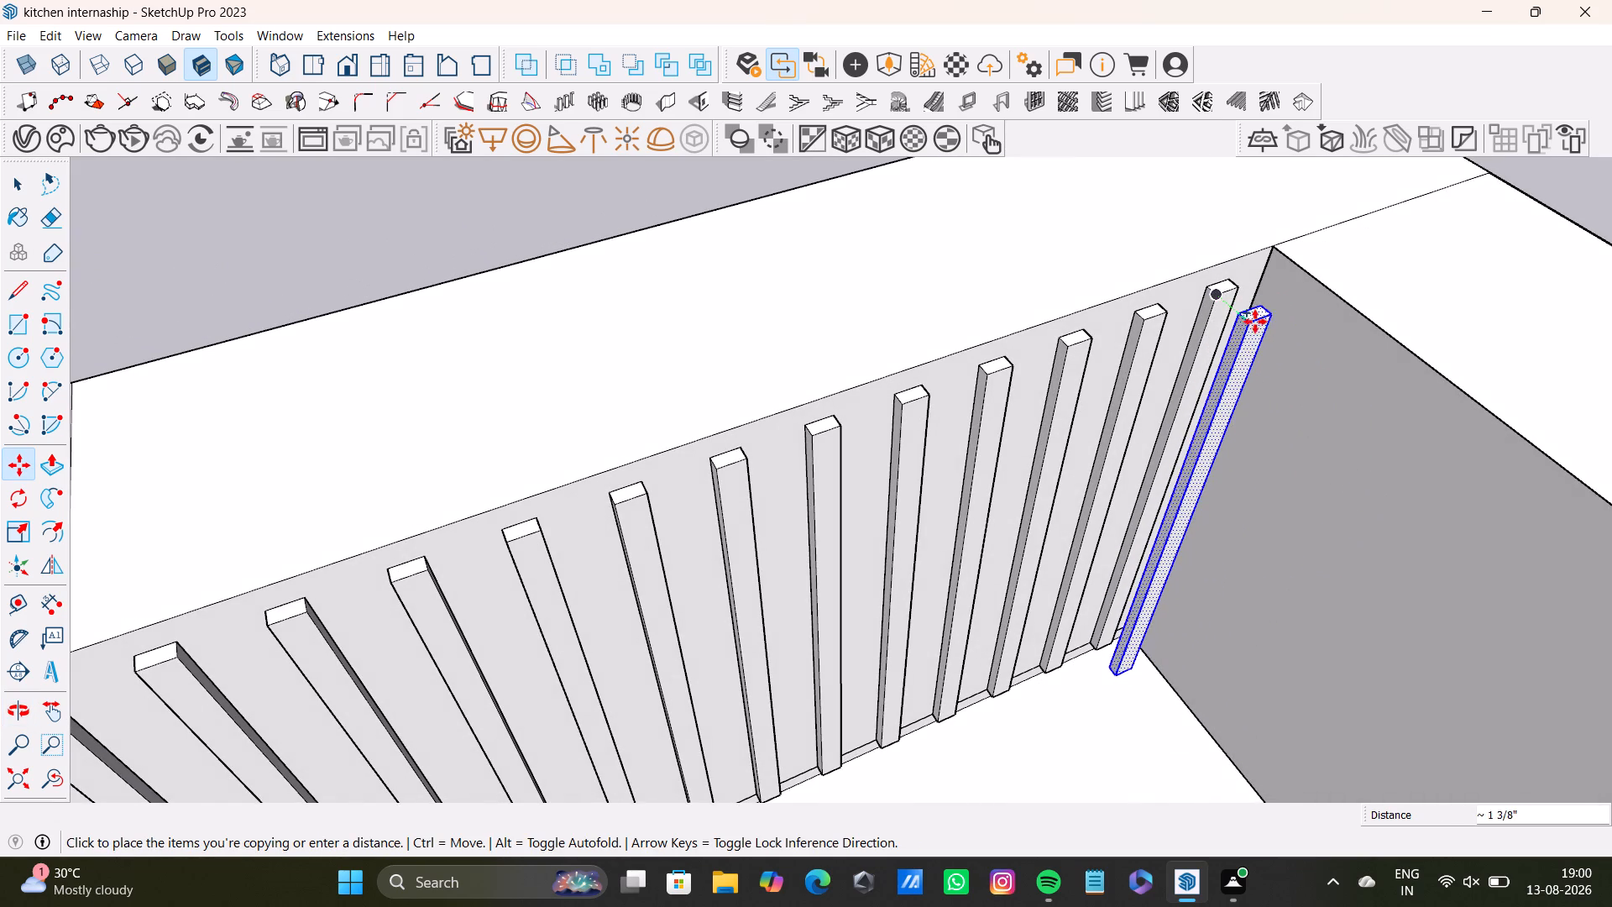
pyautogui.moveTo(1283, 306); pyautogui.dragTo(1173, 325, button='middle')
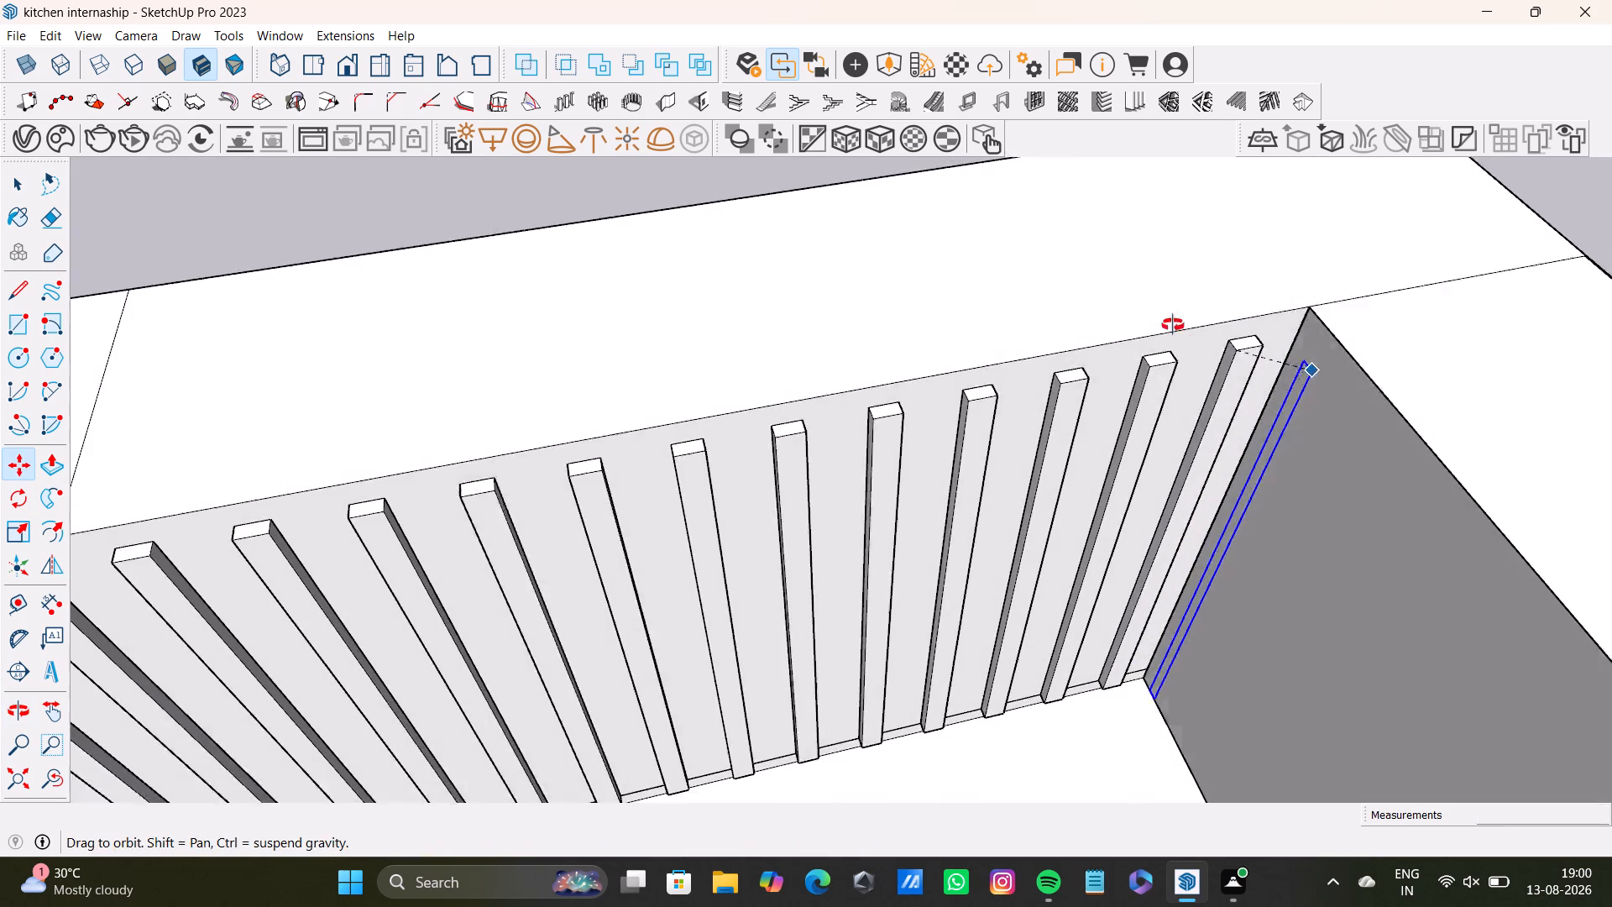
pyautogui.moveTo(1173, 325); pyautogui.dragTo(1154, 331, button='middle')
pyautogui.scroll(5, 1306, 416)
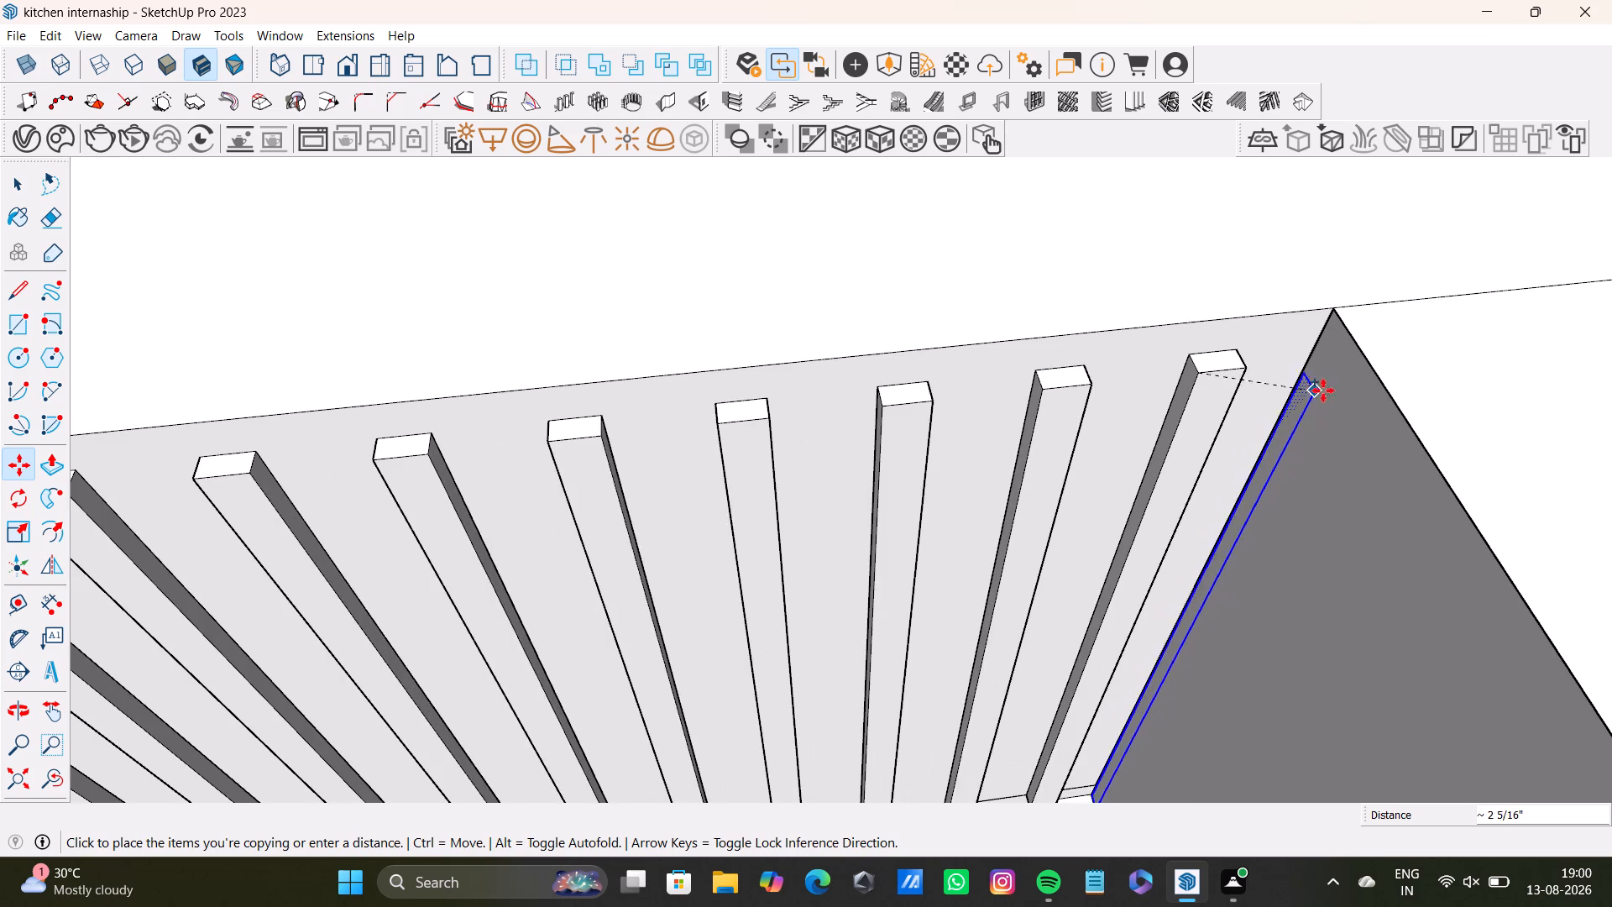
pyautogui.scroll(3, 1295, 424)
pyautogui.scroll(-3, 1294, 412)
pyautogui.keyDown('shift'); pyautogui.moveTo(1324, 394); pyautogui.dragTo(1187, 149, button='middle'); pyautogui.keyUp('shift')
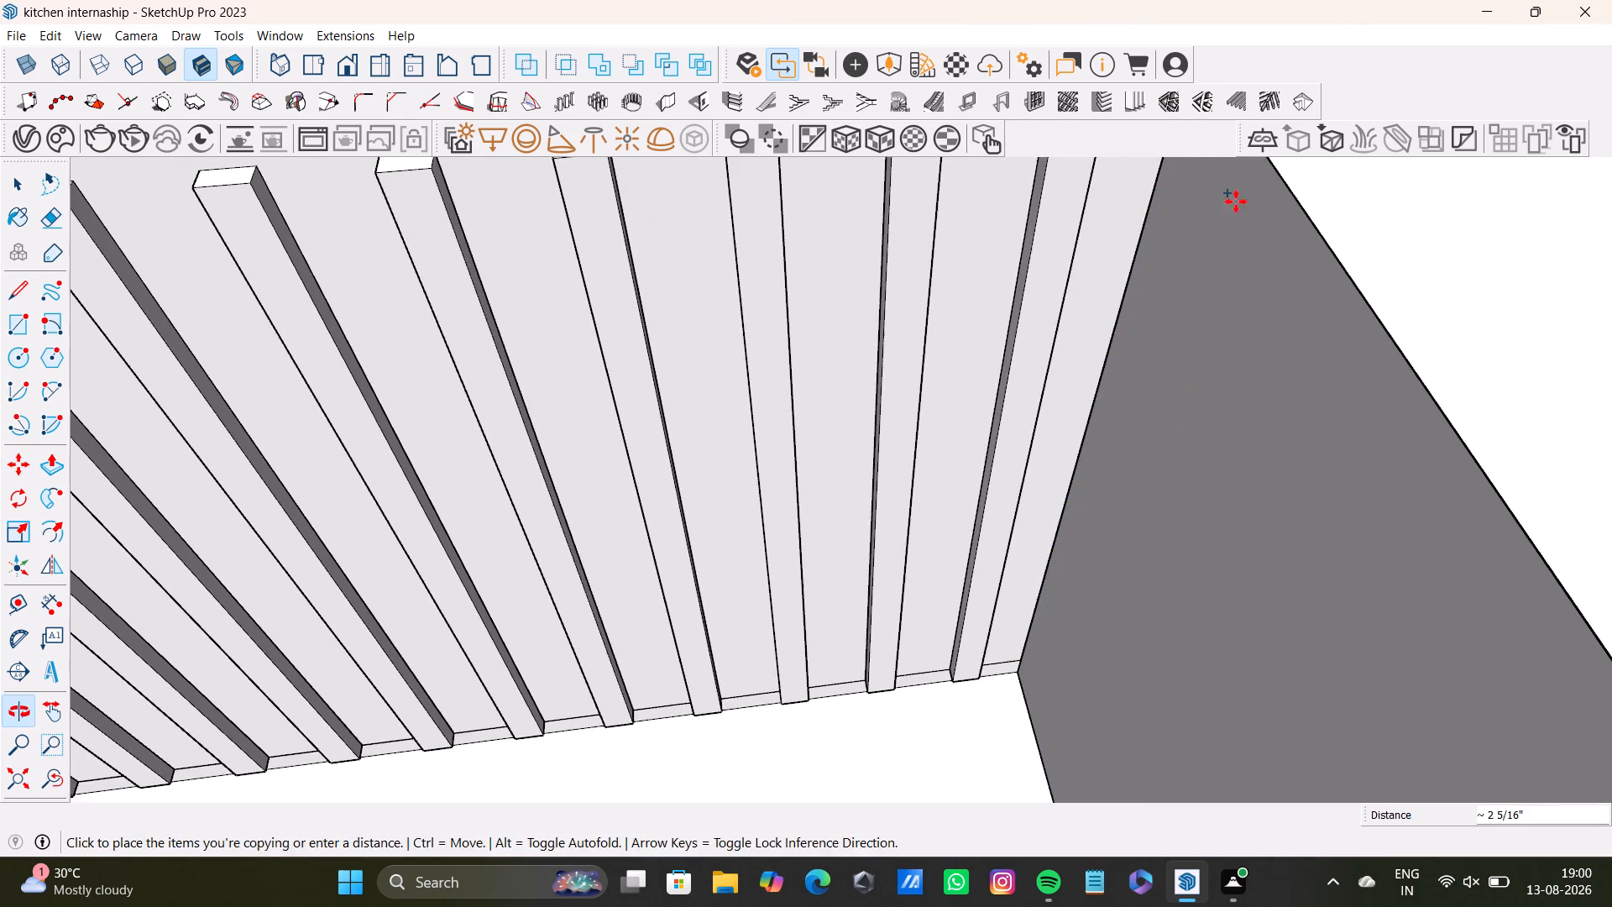
pyautogui.moveTo(1222, 261); pyautogui.dragTo(1295, 142, button='middle')
pyautogui.scroll(-6, 1161, 282)
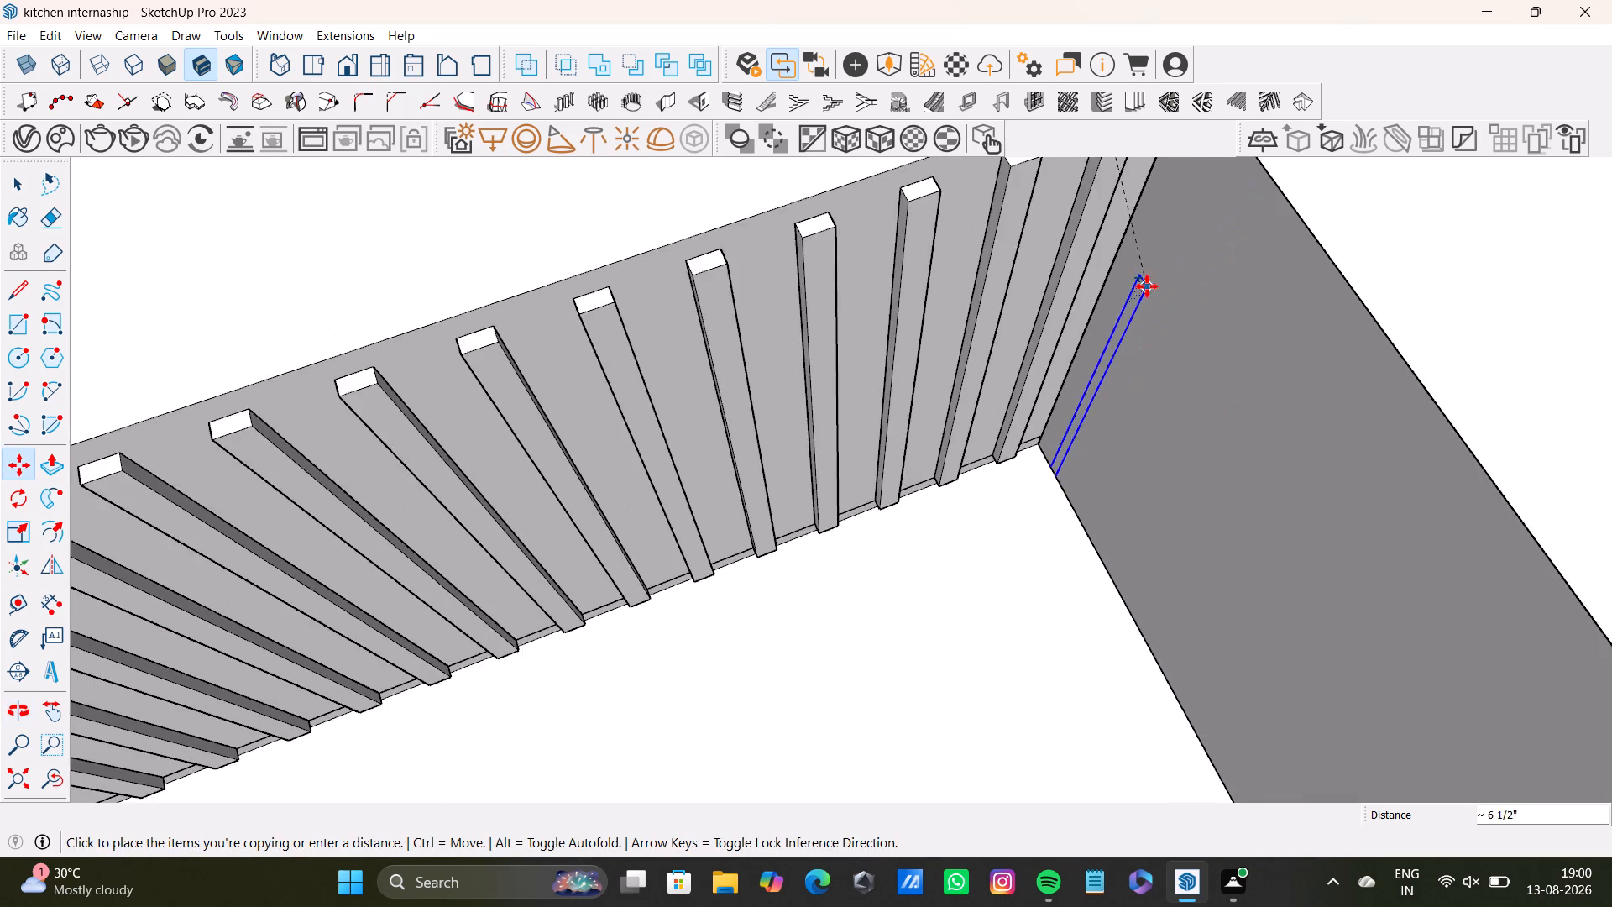
pyautogui.scroll(-2, 1147, 286)
pyautogui.moveTo(1138, 315); pyautogui.dragTo(1301, 306, button='middle')
pyautogui.moveTo(1008, 422); pyautogui.dragTo(1333, 348, button='middle')
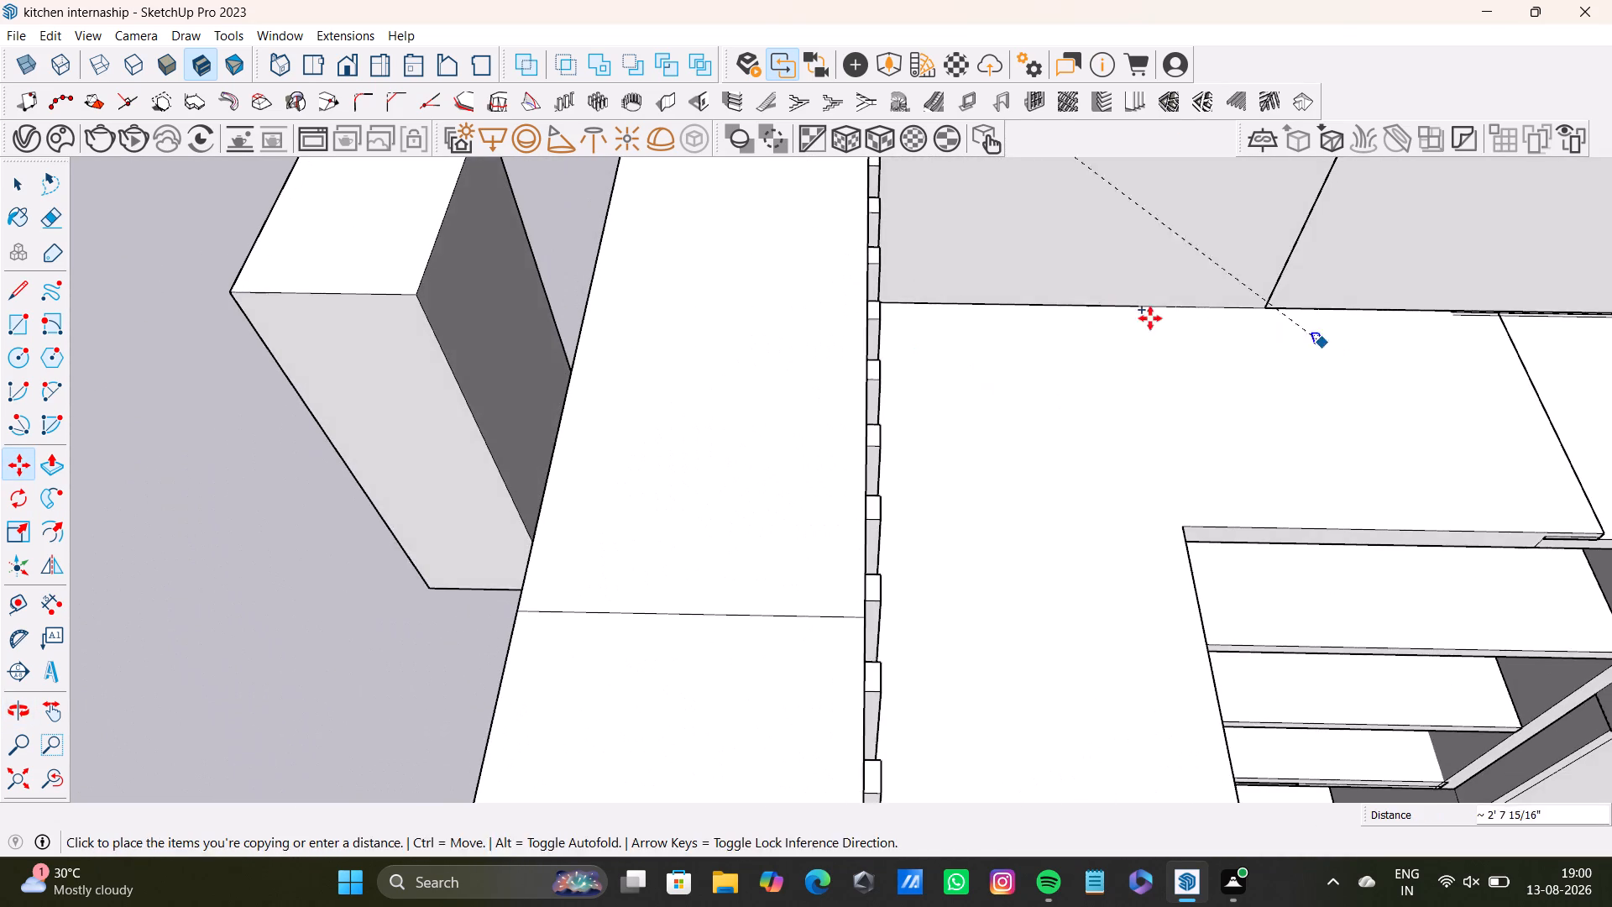
pyautogui.keyDown('shift'); pyautogui.moveTo(1038, 244); pyautogui.dragTo(819, 524, button='middle'); pyautogui.keyUp('shift')
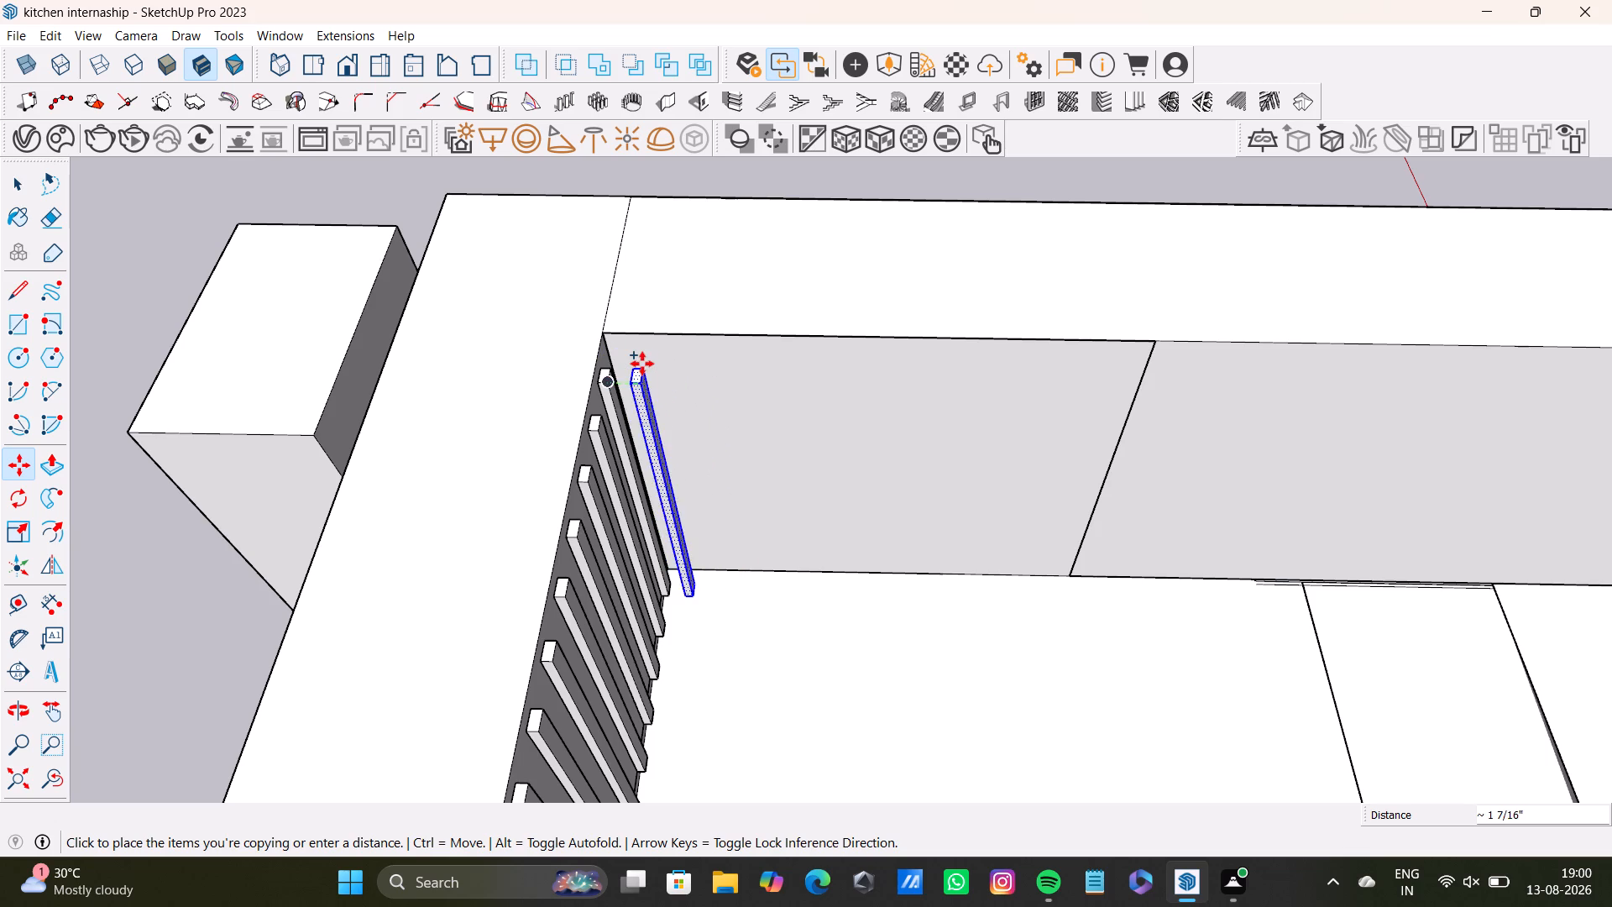
pyautogui.moveTo(641, 363); pyautogui.dragTo(589, 488, button='middle')
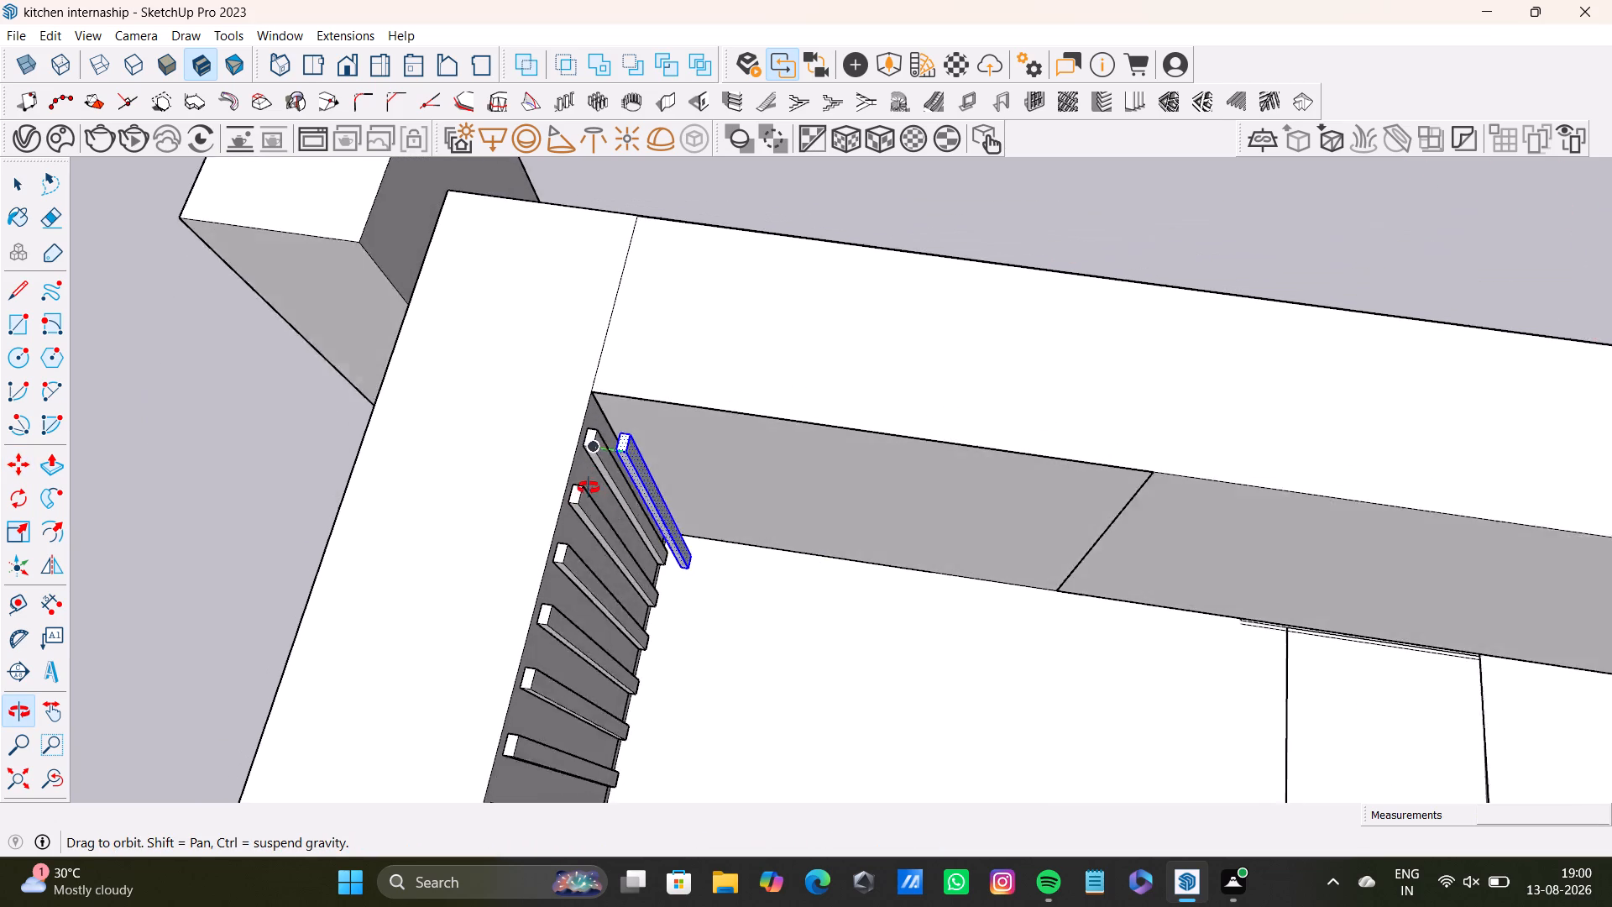
pyautogui.moveTo(589, 488); pyautogui.dragTo(584, 543, button='middle')
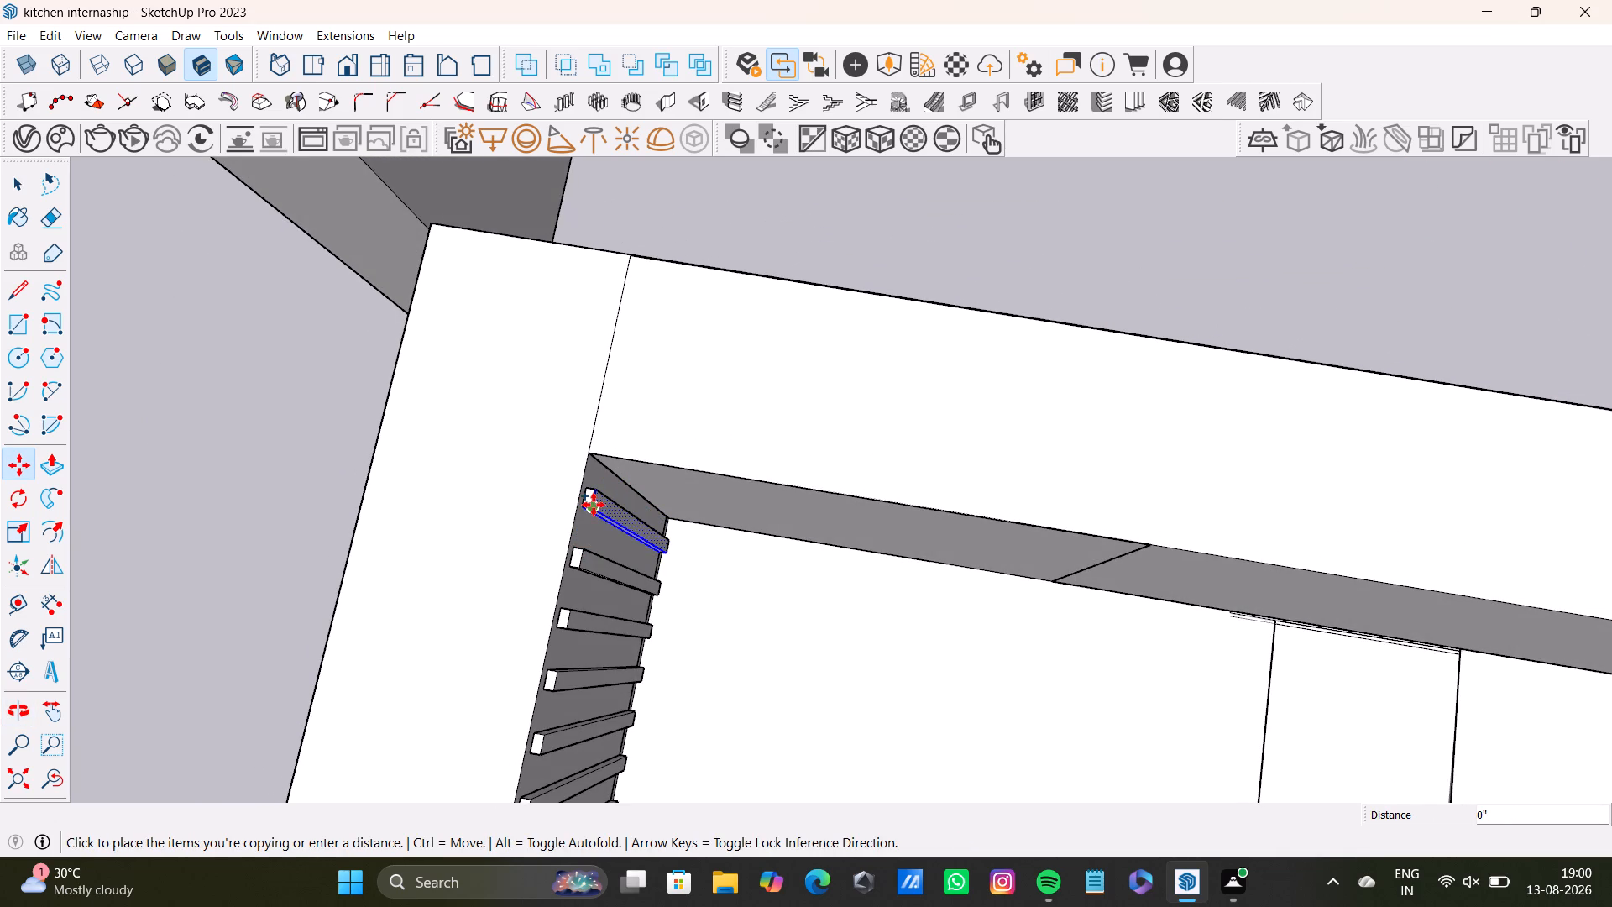
pyautogui.click(594, 505)
pyautogui.press('m')
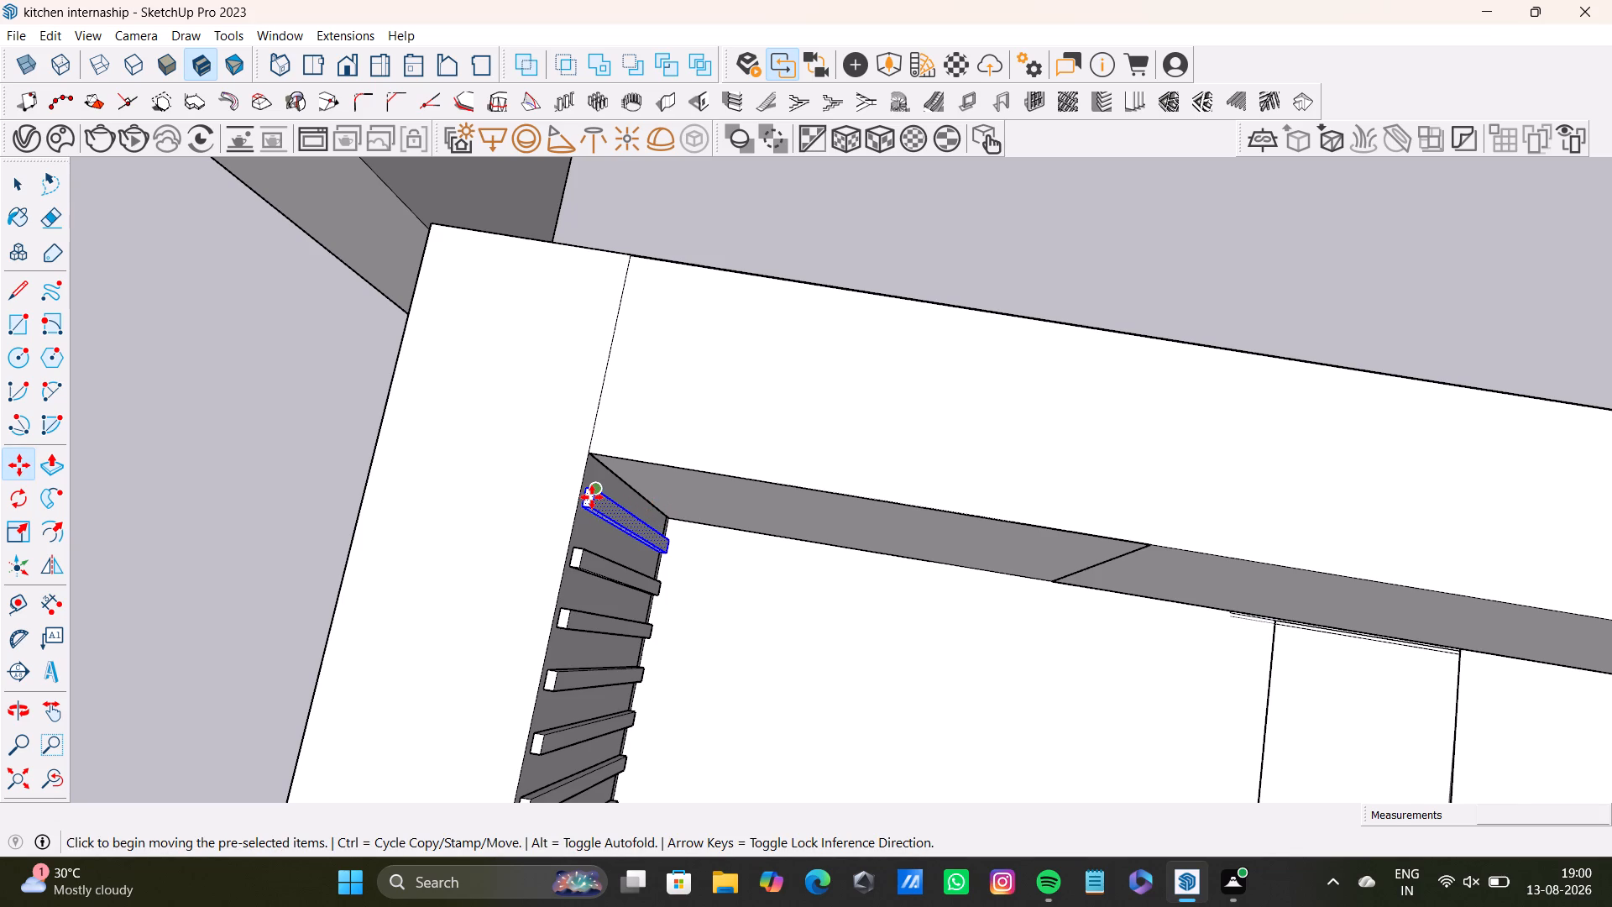
pyautogui.click(592, 497)
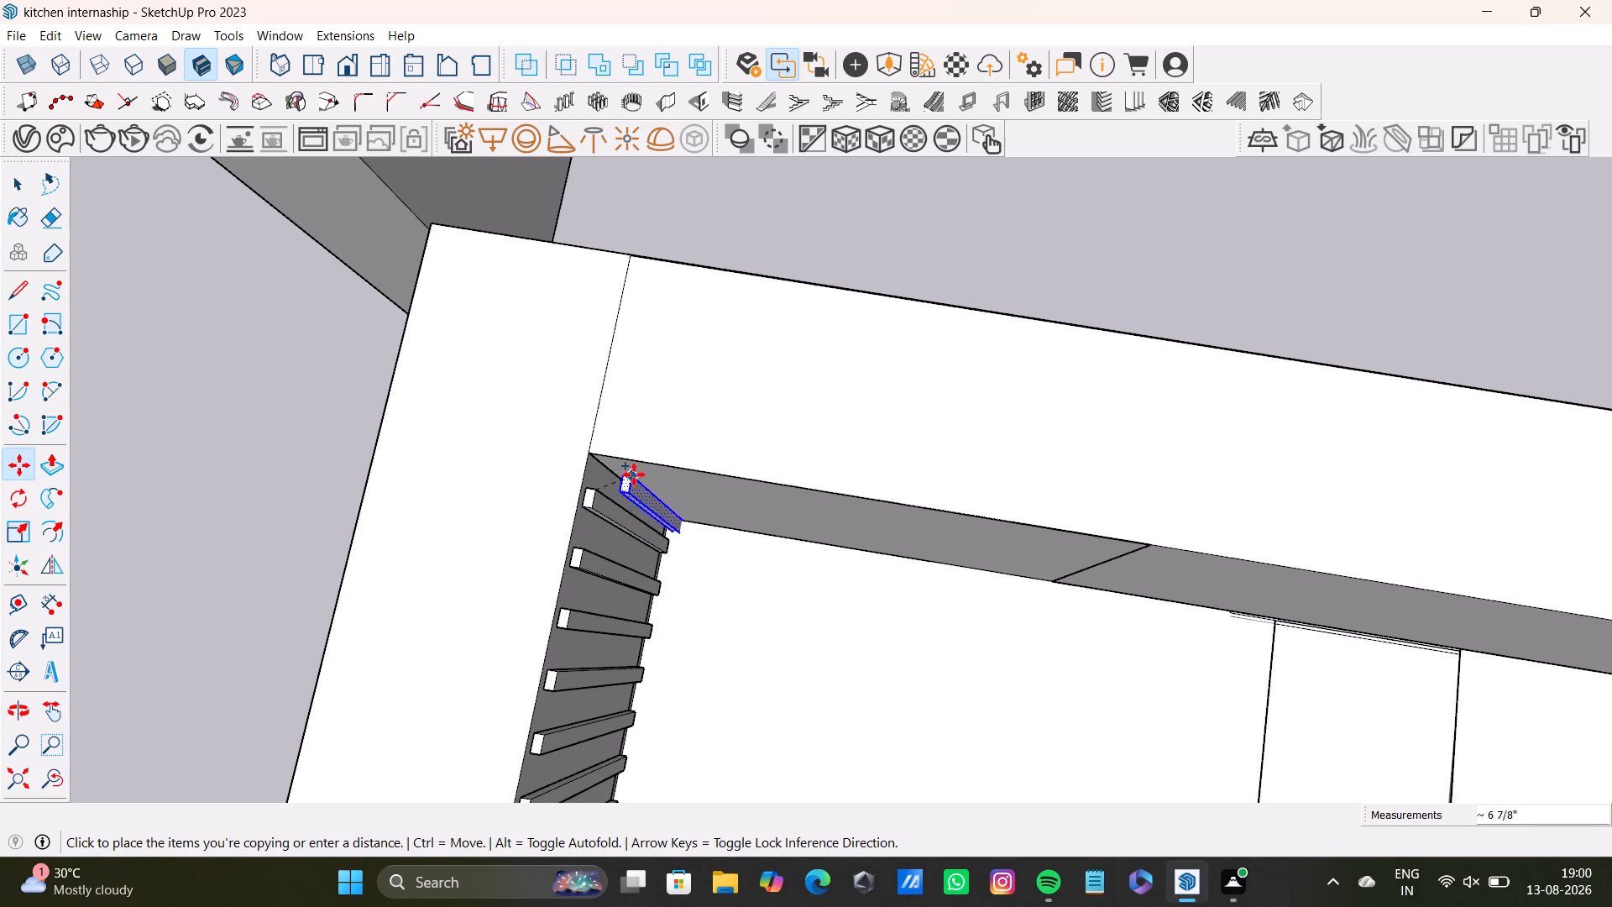
pyautogui.click(636, 461)
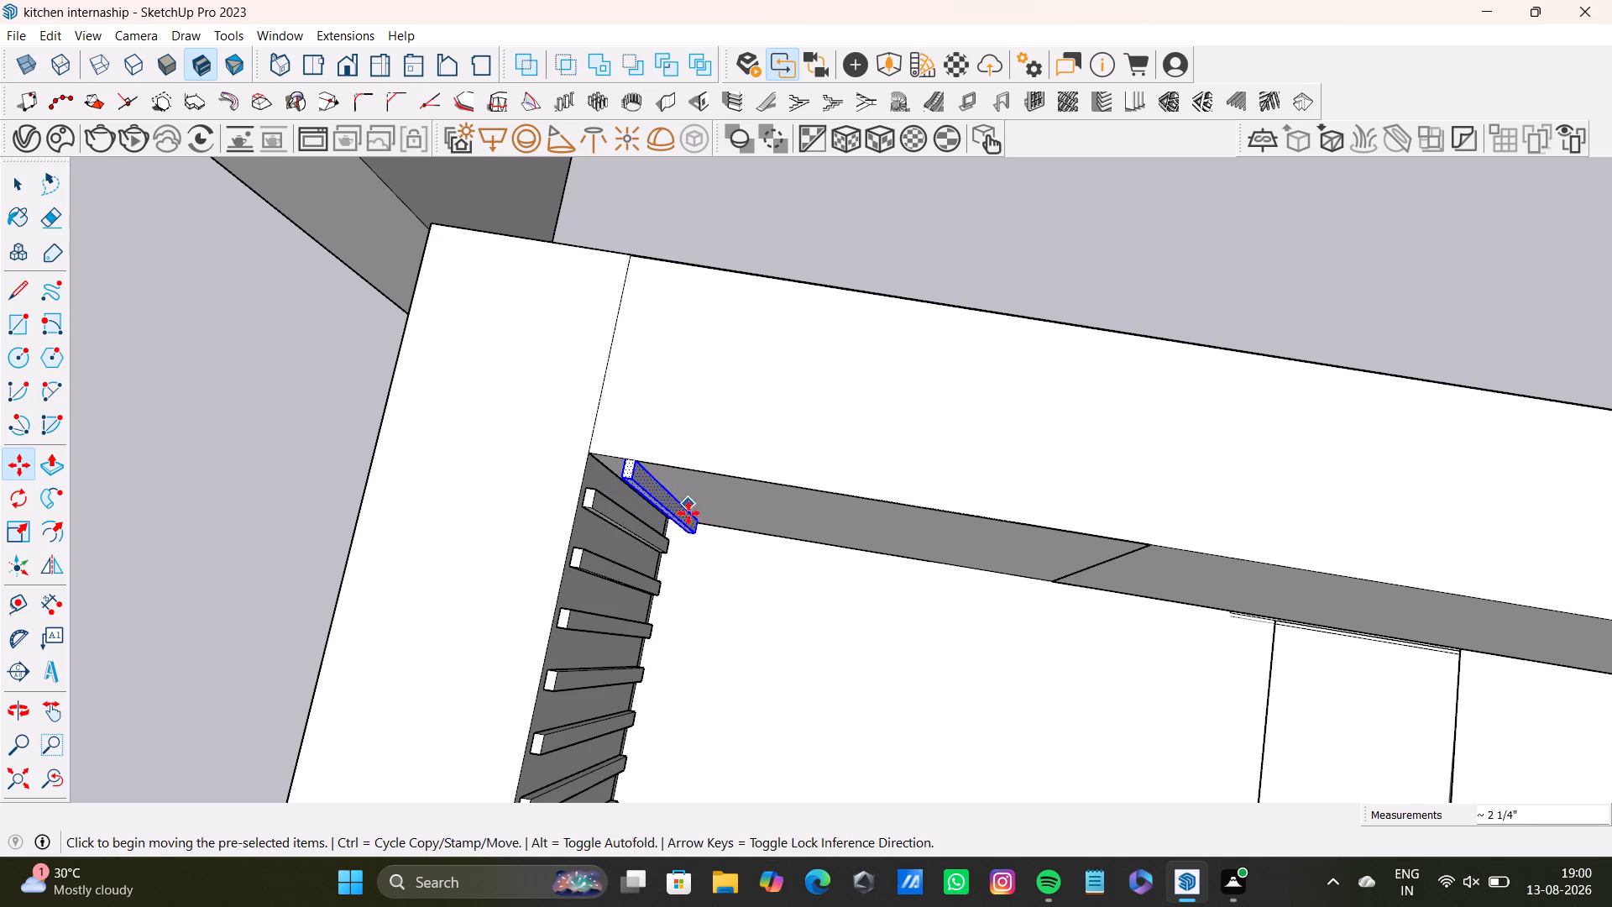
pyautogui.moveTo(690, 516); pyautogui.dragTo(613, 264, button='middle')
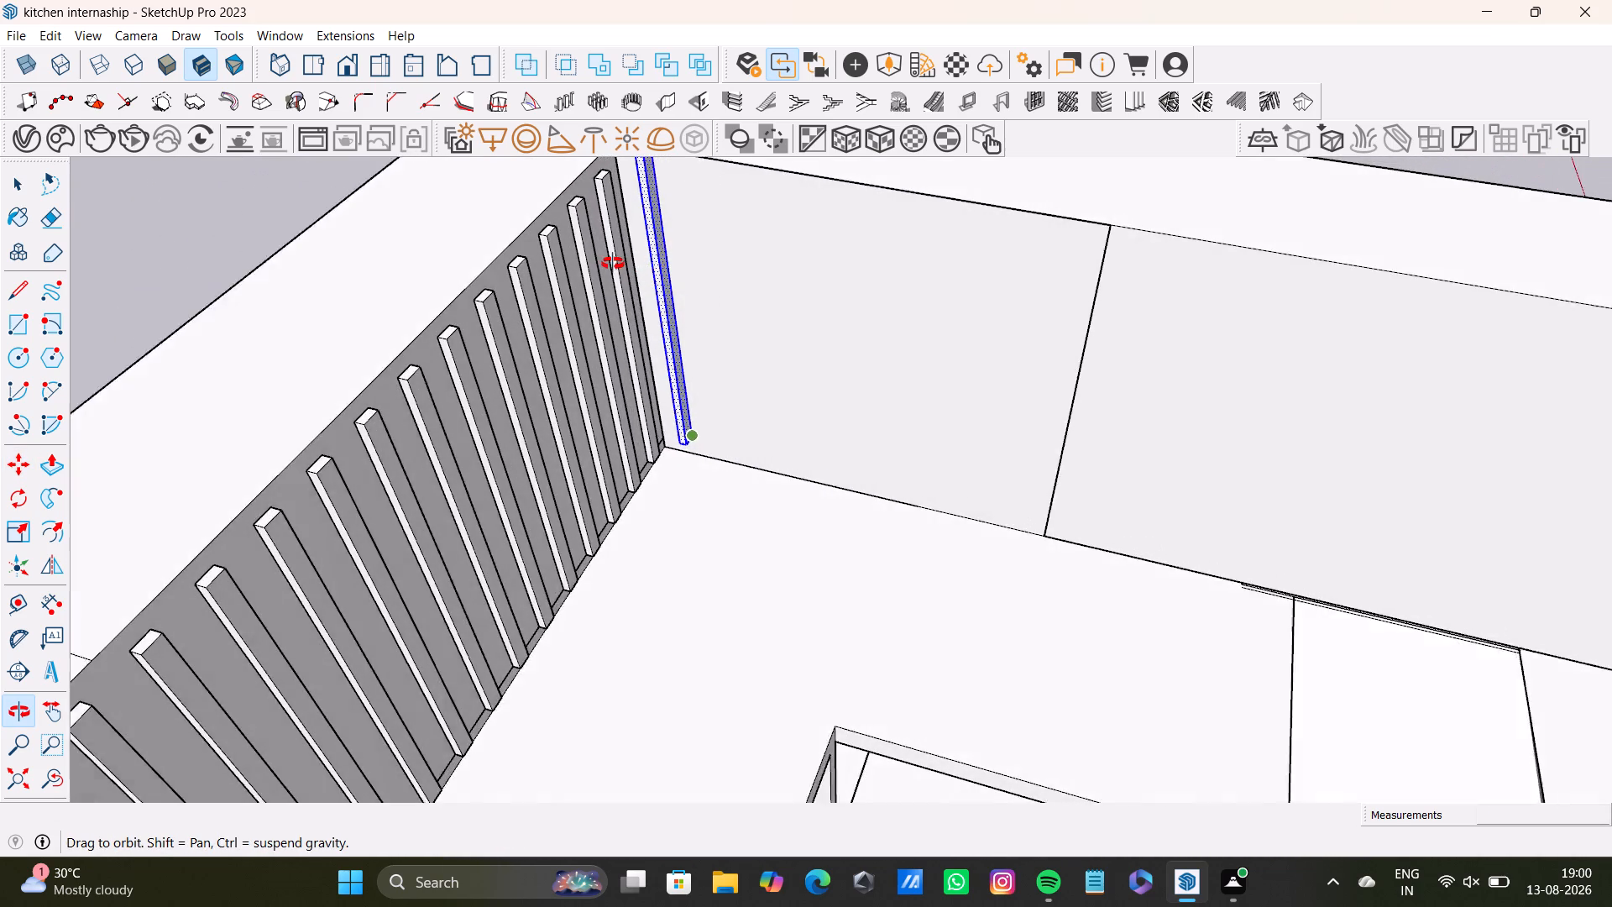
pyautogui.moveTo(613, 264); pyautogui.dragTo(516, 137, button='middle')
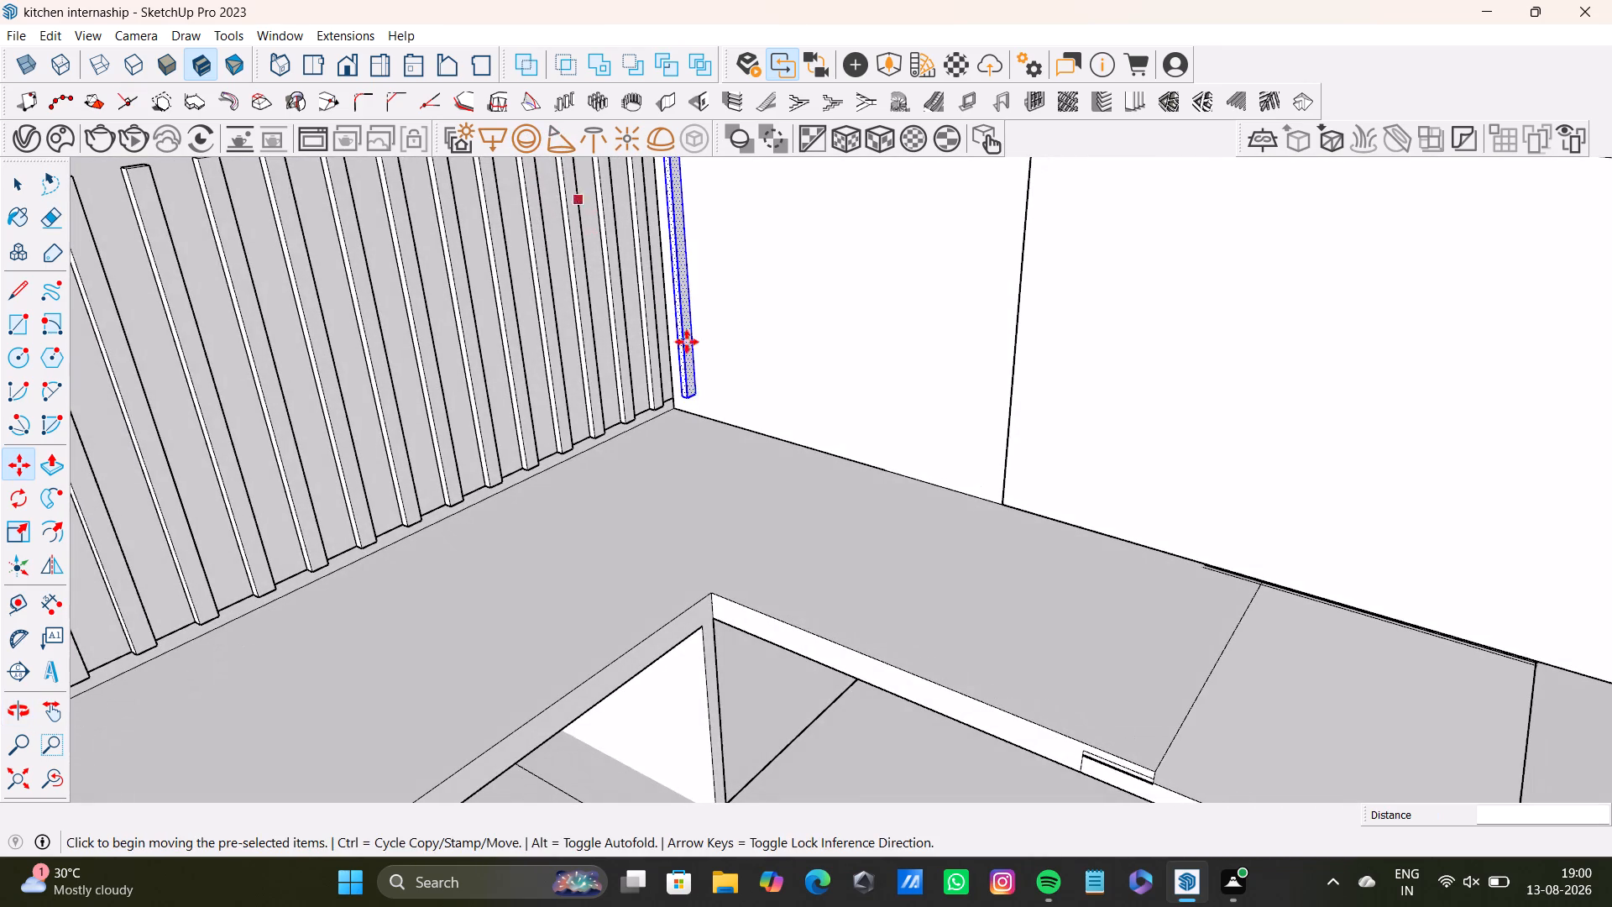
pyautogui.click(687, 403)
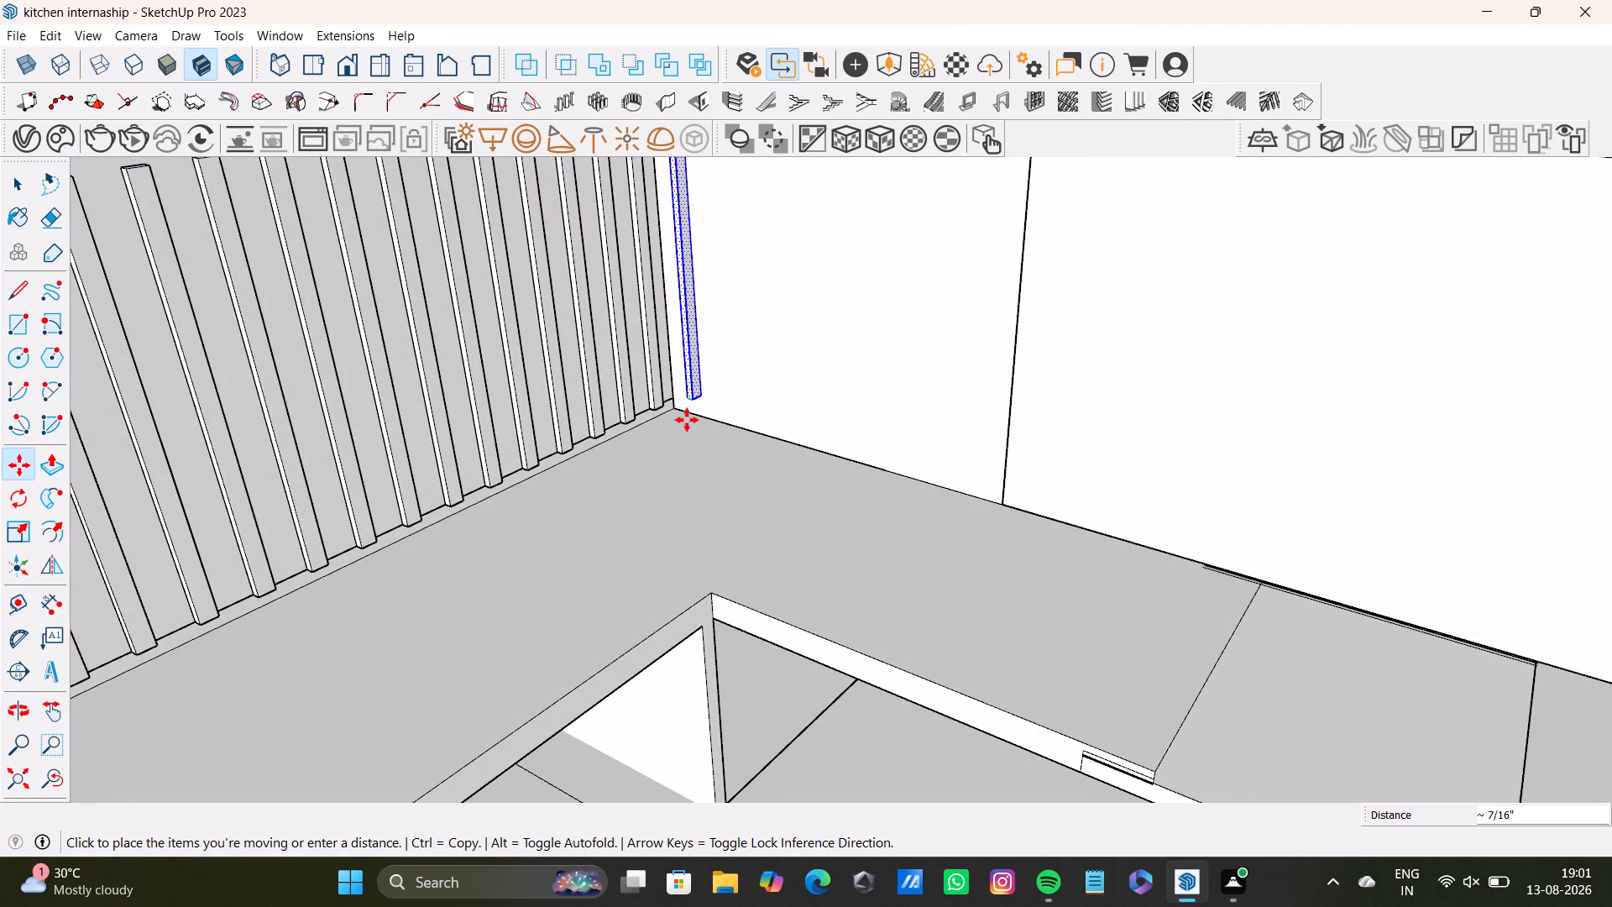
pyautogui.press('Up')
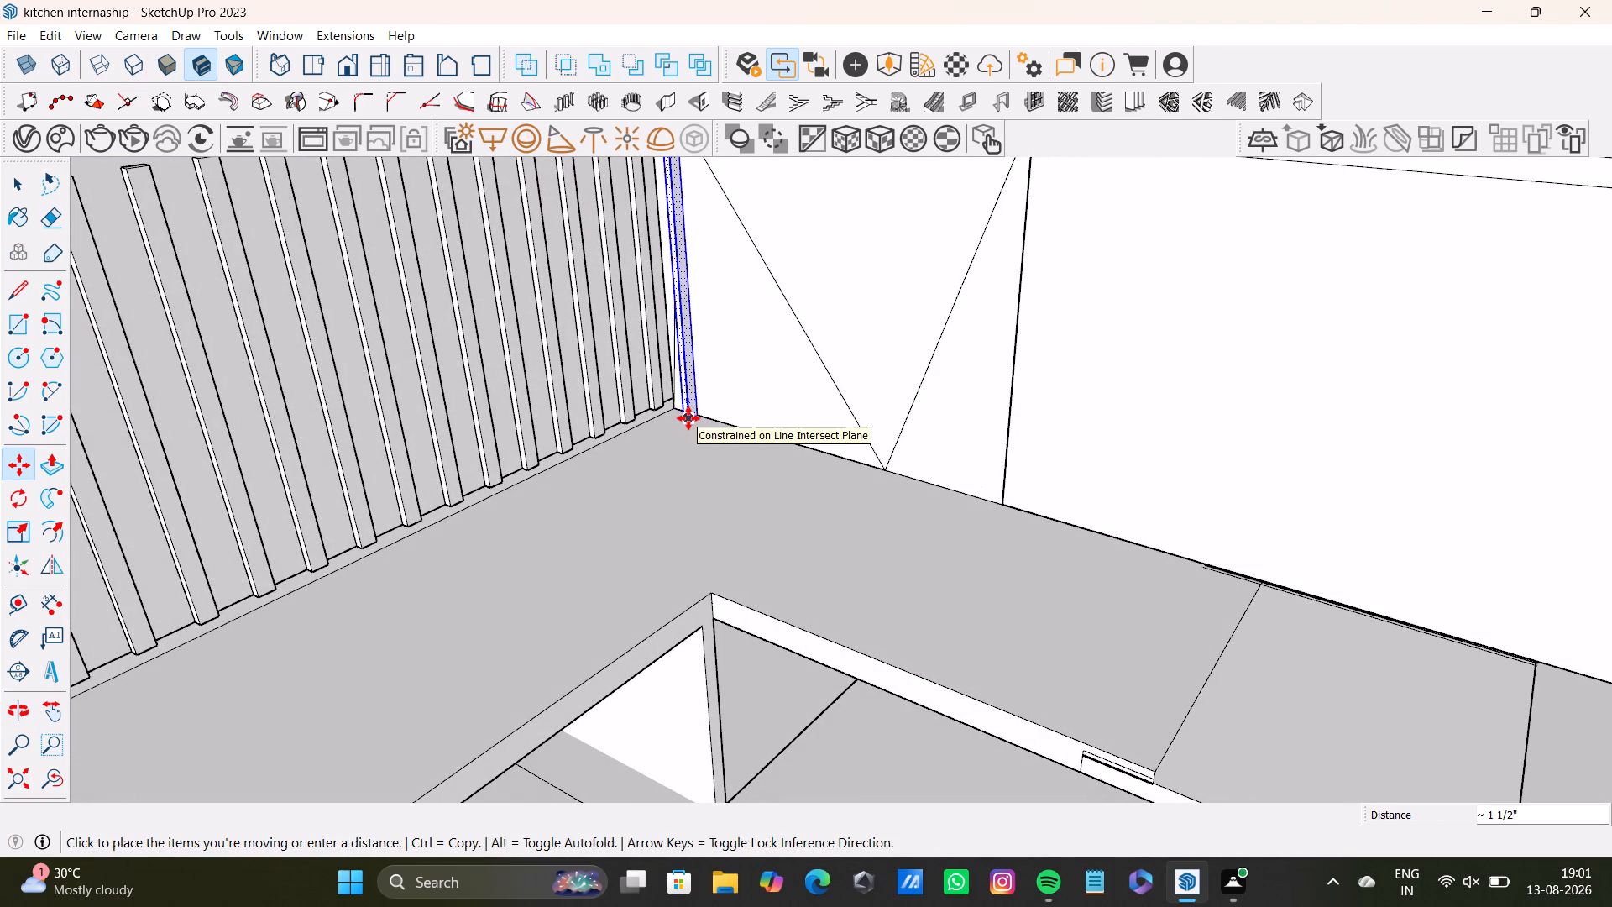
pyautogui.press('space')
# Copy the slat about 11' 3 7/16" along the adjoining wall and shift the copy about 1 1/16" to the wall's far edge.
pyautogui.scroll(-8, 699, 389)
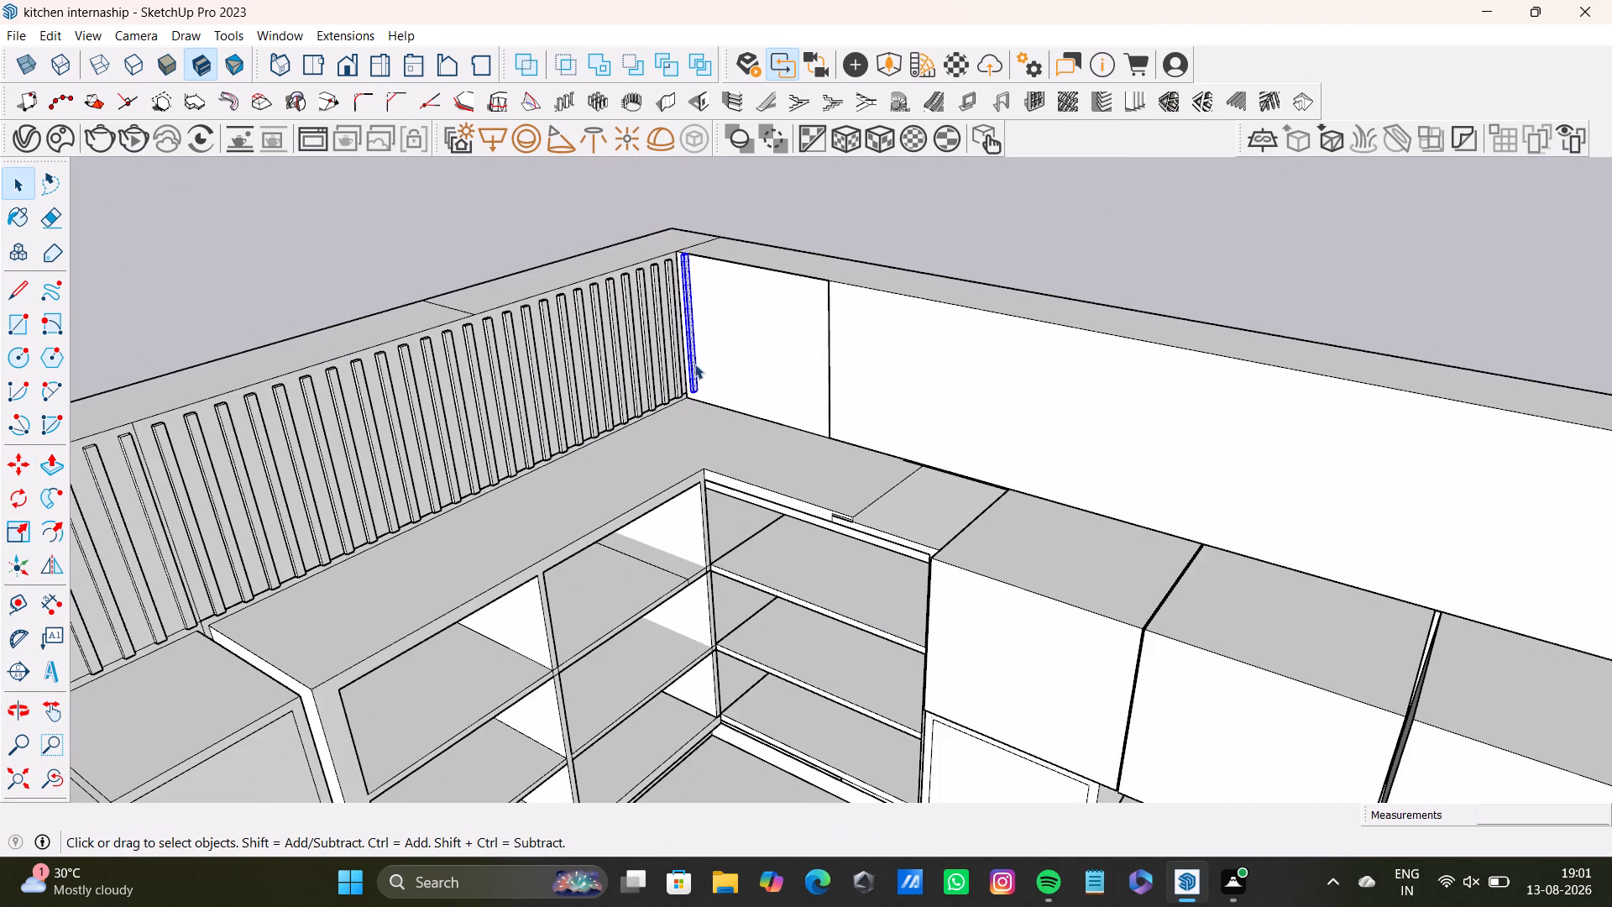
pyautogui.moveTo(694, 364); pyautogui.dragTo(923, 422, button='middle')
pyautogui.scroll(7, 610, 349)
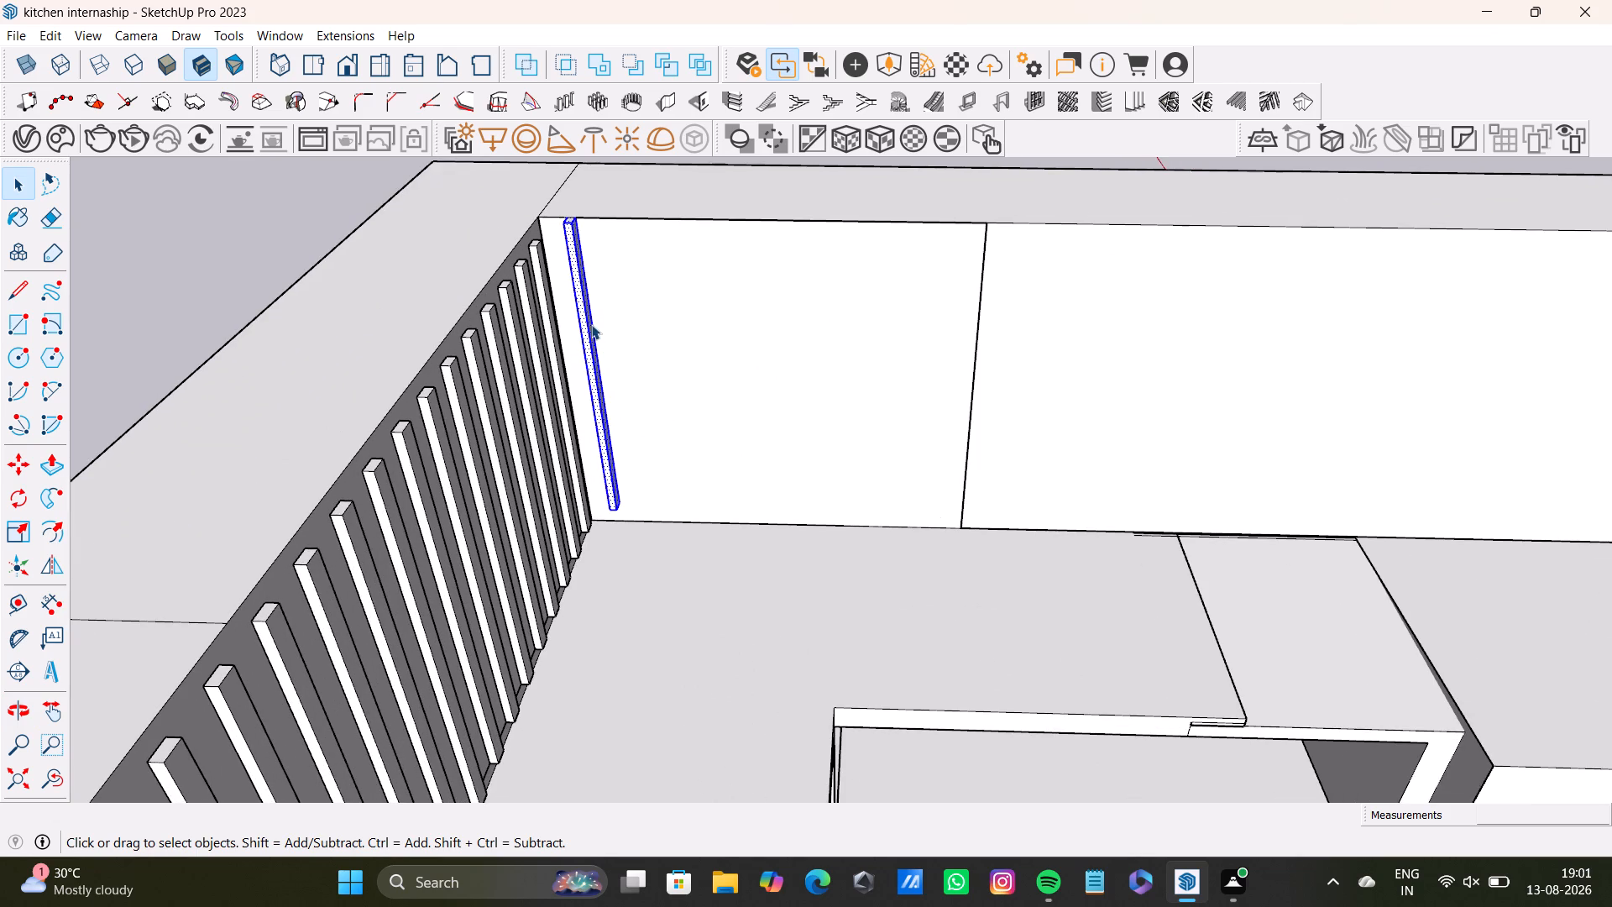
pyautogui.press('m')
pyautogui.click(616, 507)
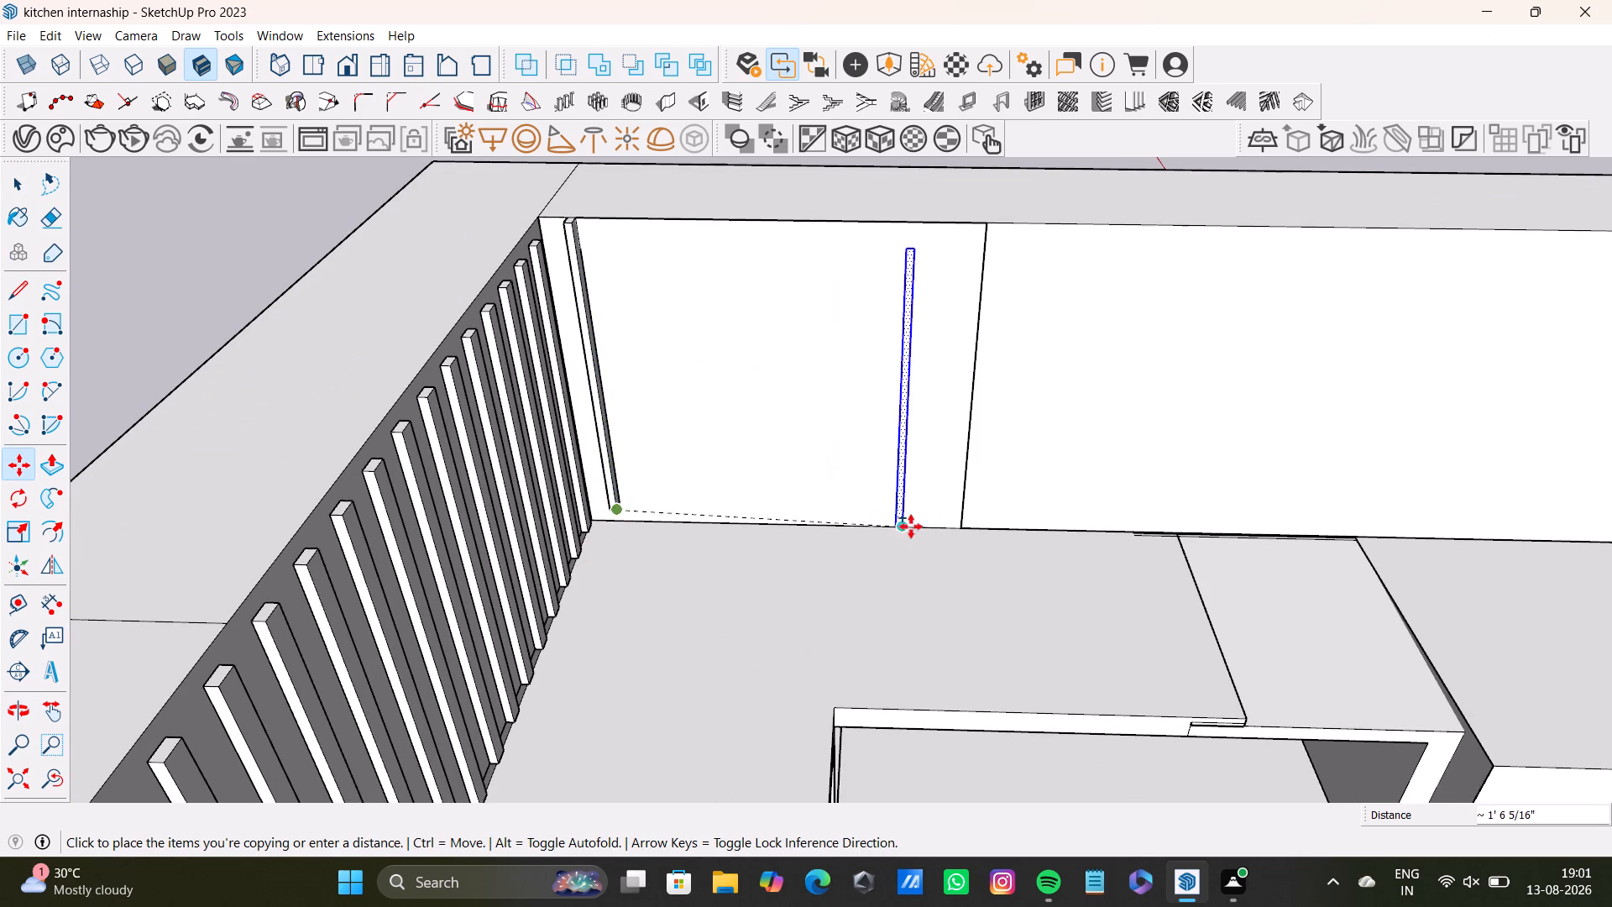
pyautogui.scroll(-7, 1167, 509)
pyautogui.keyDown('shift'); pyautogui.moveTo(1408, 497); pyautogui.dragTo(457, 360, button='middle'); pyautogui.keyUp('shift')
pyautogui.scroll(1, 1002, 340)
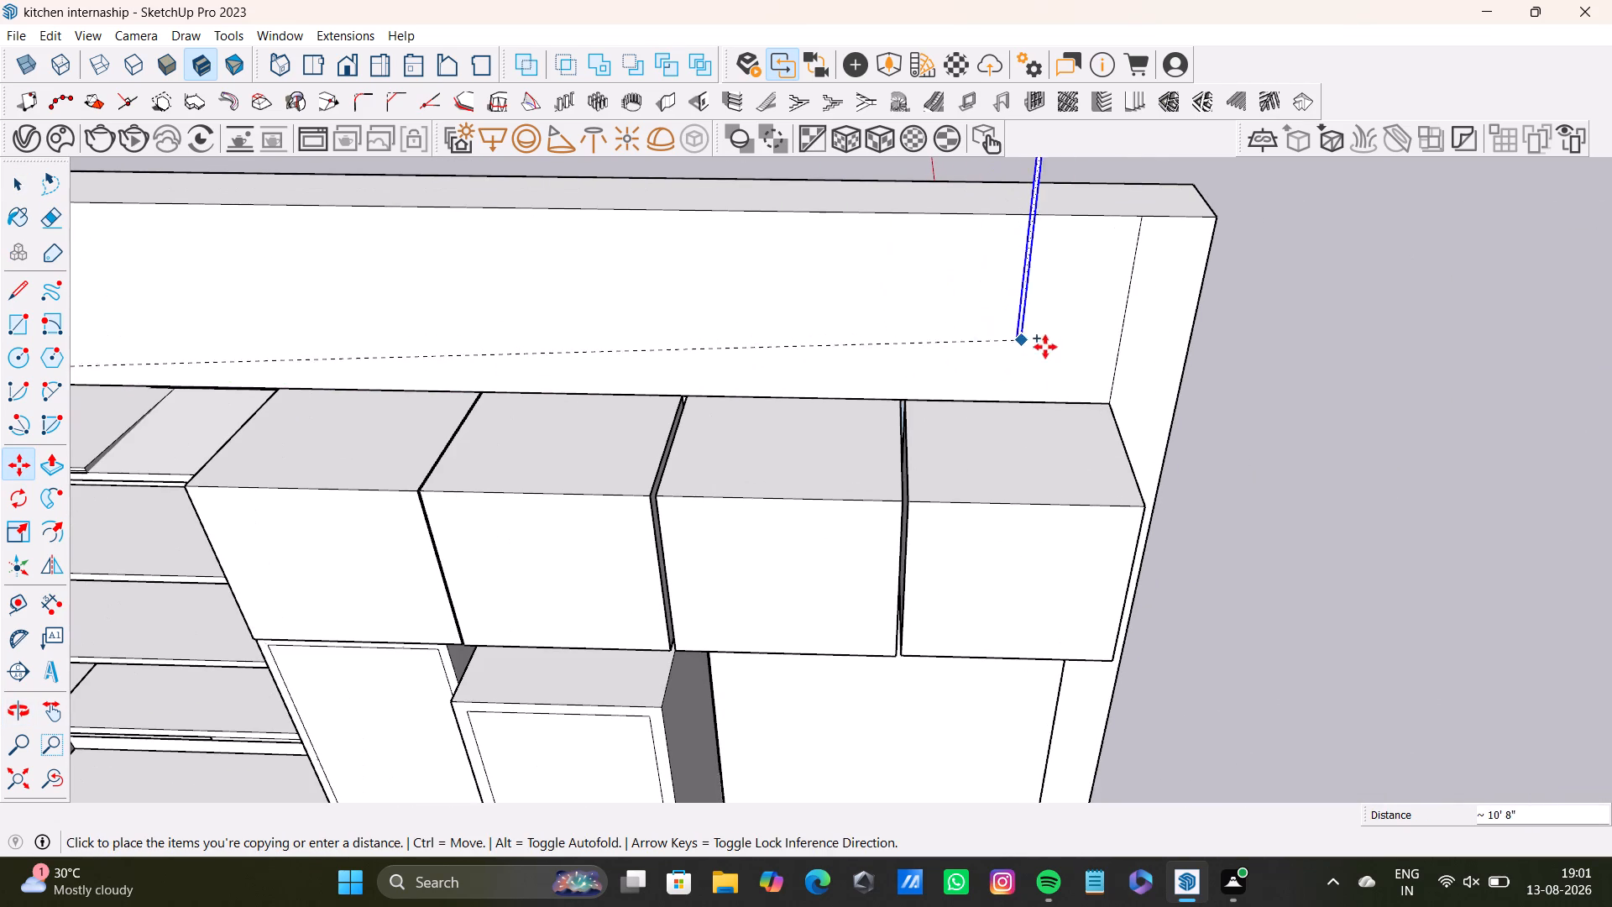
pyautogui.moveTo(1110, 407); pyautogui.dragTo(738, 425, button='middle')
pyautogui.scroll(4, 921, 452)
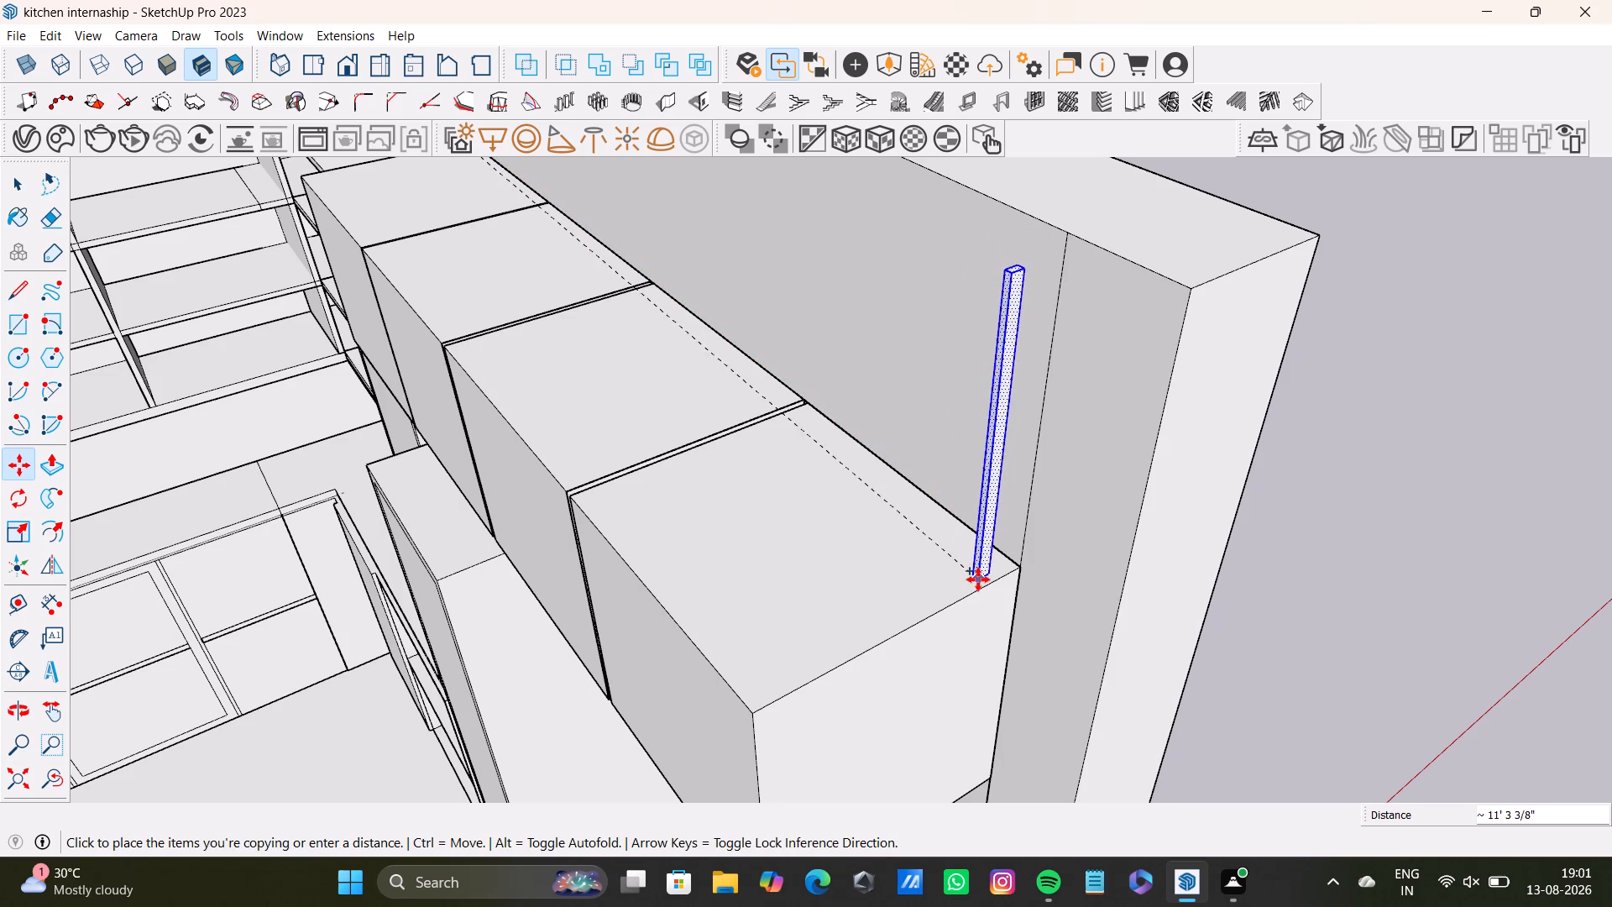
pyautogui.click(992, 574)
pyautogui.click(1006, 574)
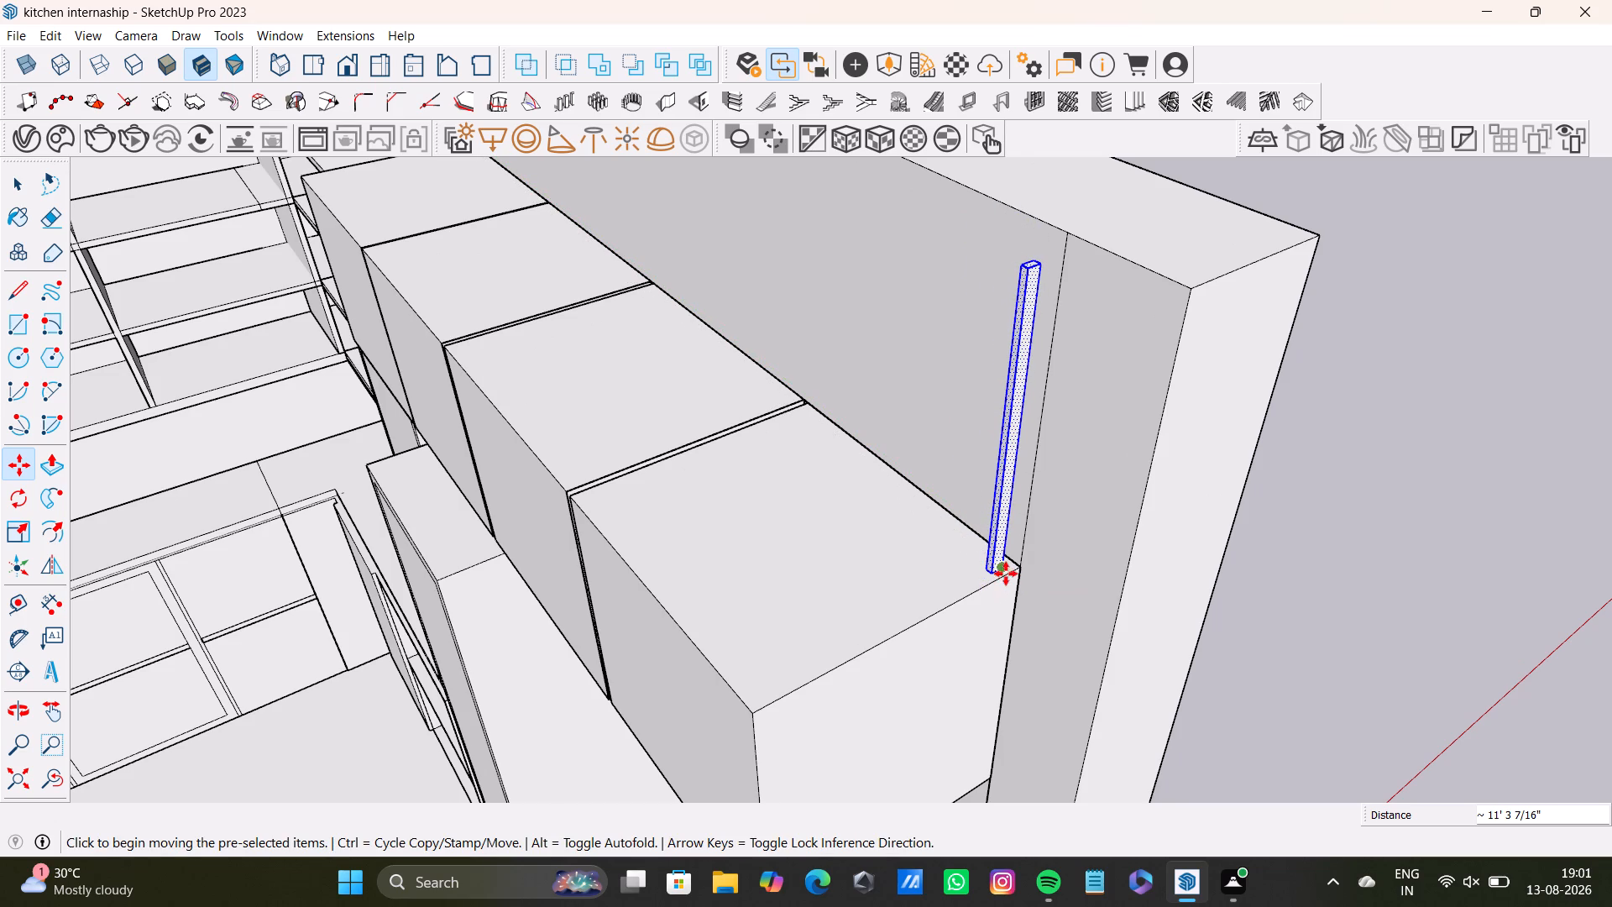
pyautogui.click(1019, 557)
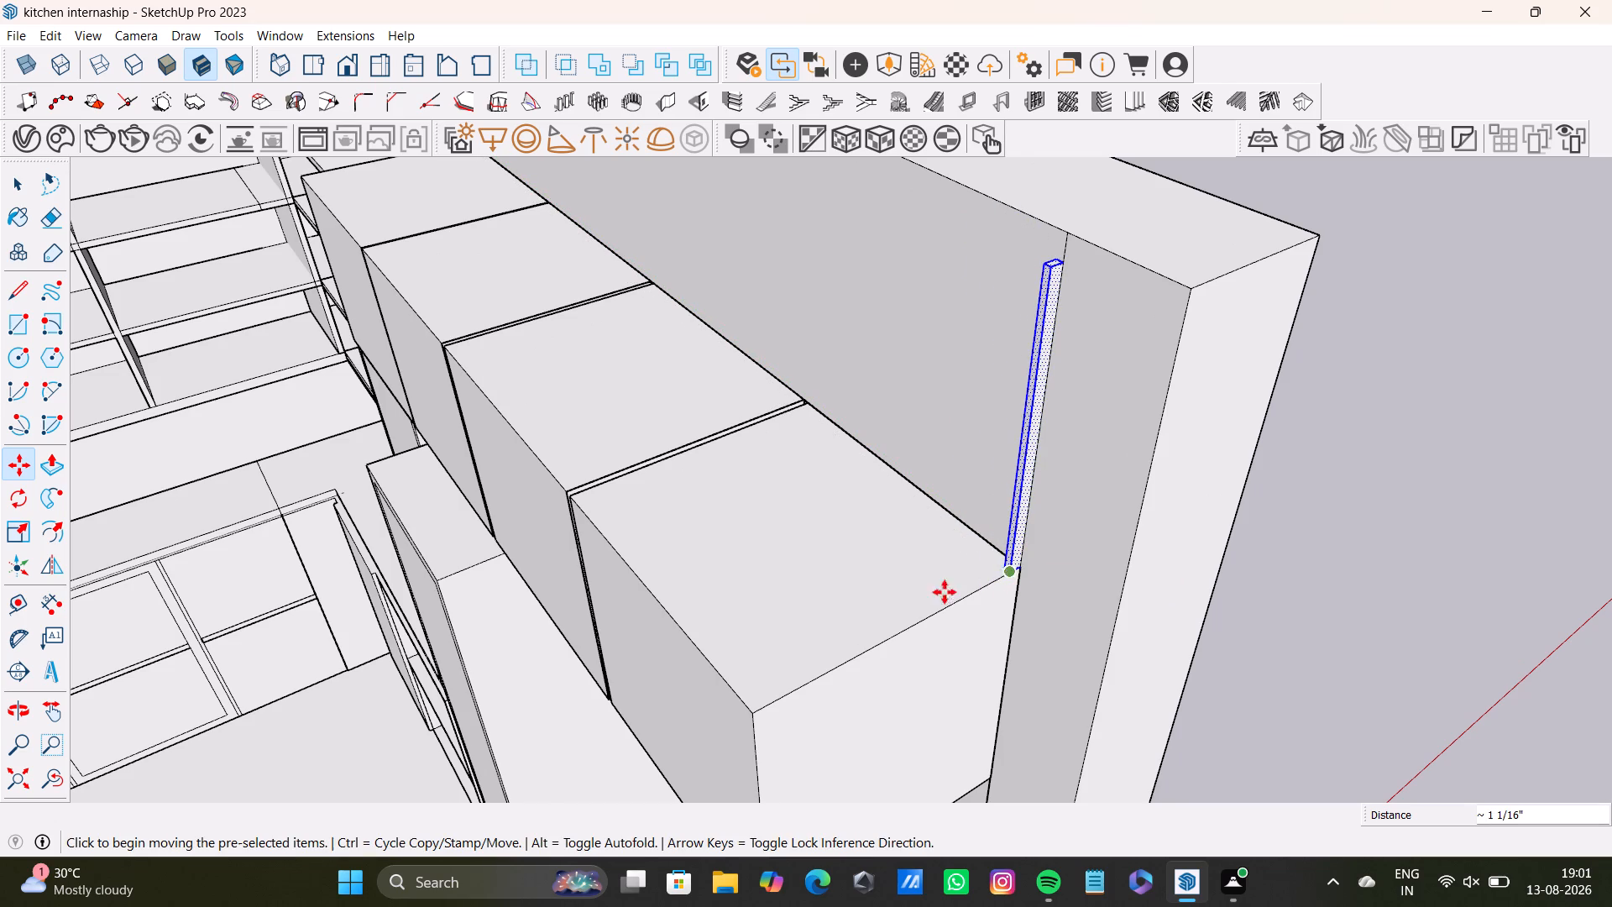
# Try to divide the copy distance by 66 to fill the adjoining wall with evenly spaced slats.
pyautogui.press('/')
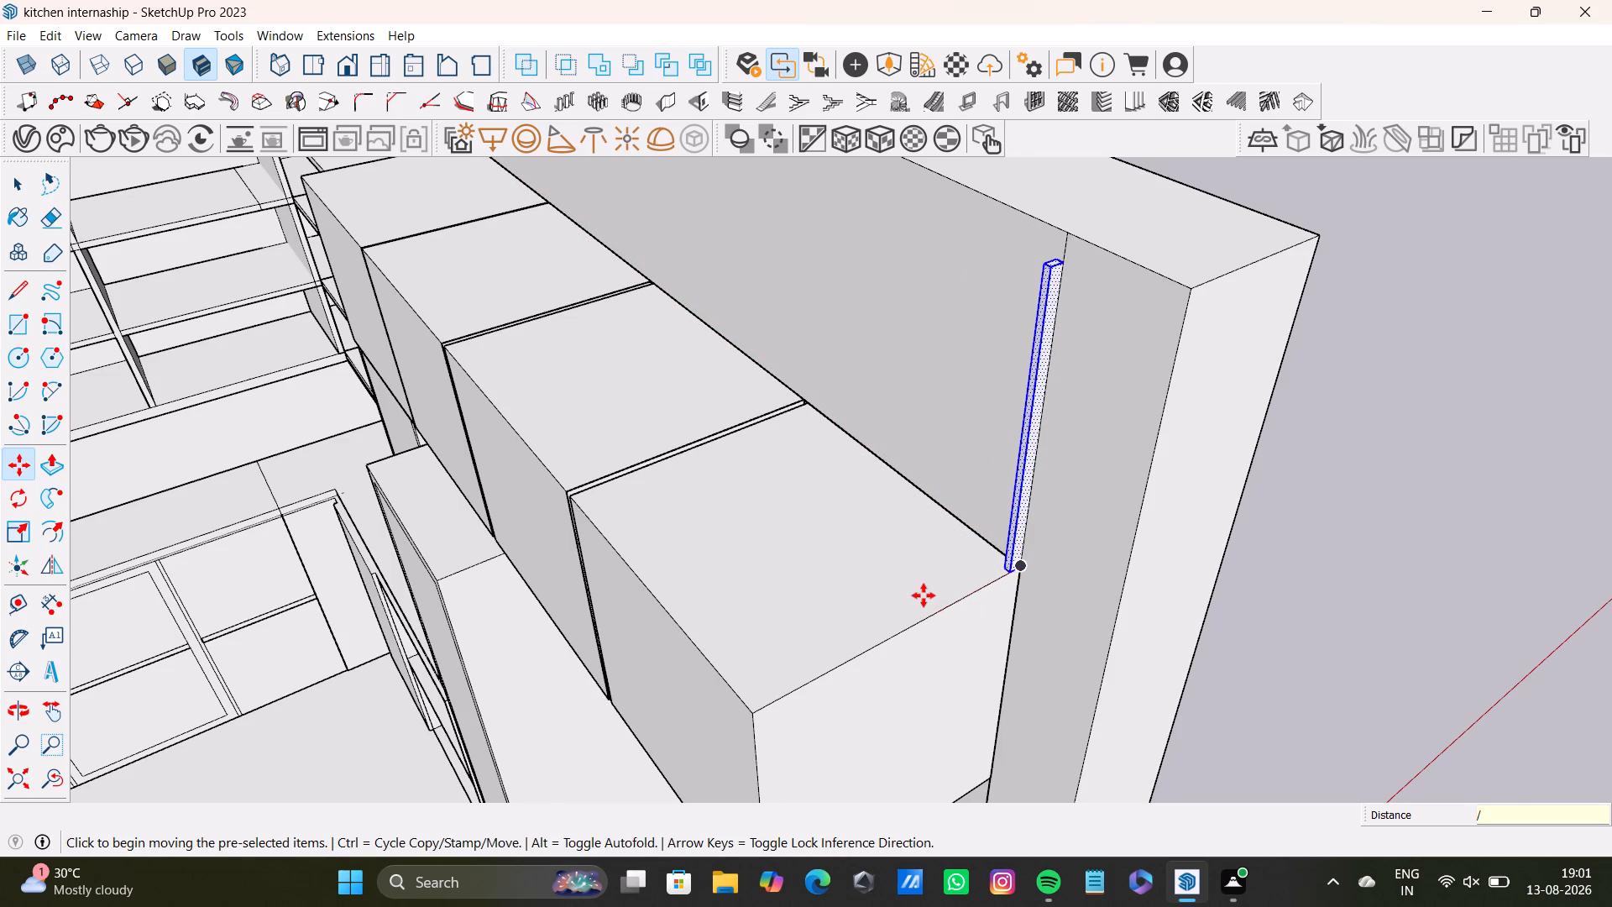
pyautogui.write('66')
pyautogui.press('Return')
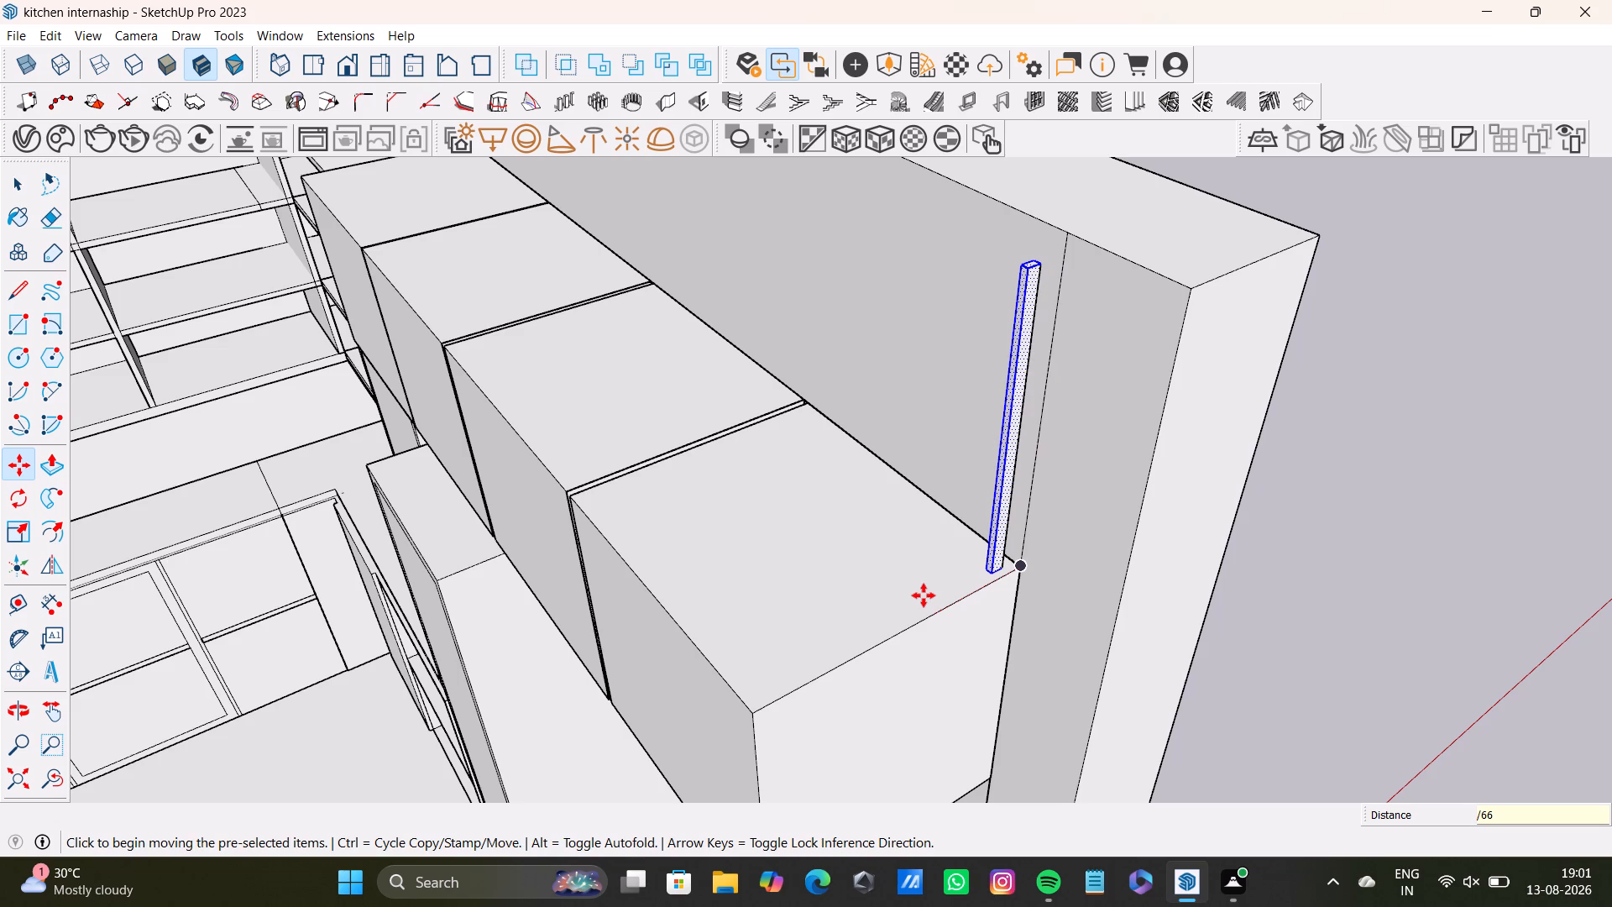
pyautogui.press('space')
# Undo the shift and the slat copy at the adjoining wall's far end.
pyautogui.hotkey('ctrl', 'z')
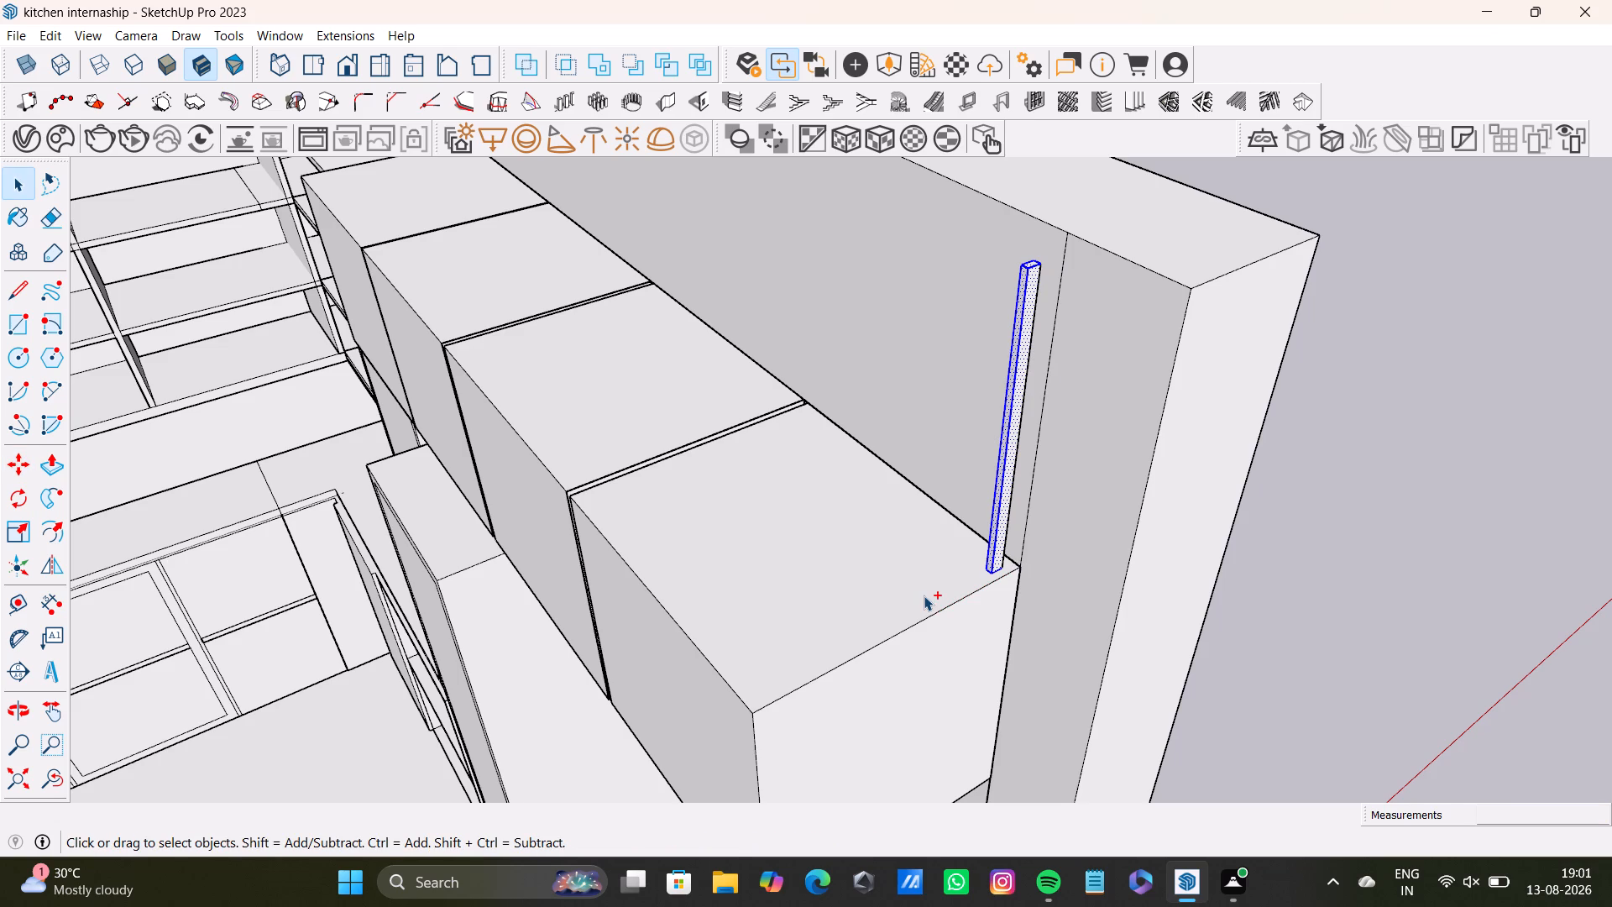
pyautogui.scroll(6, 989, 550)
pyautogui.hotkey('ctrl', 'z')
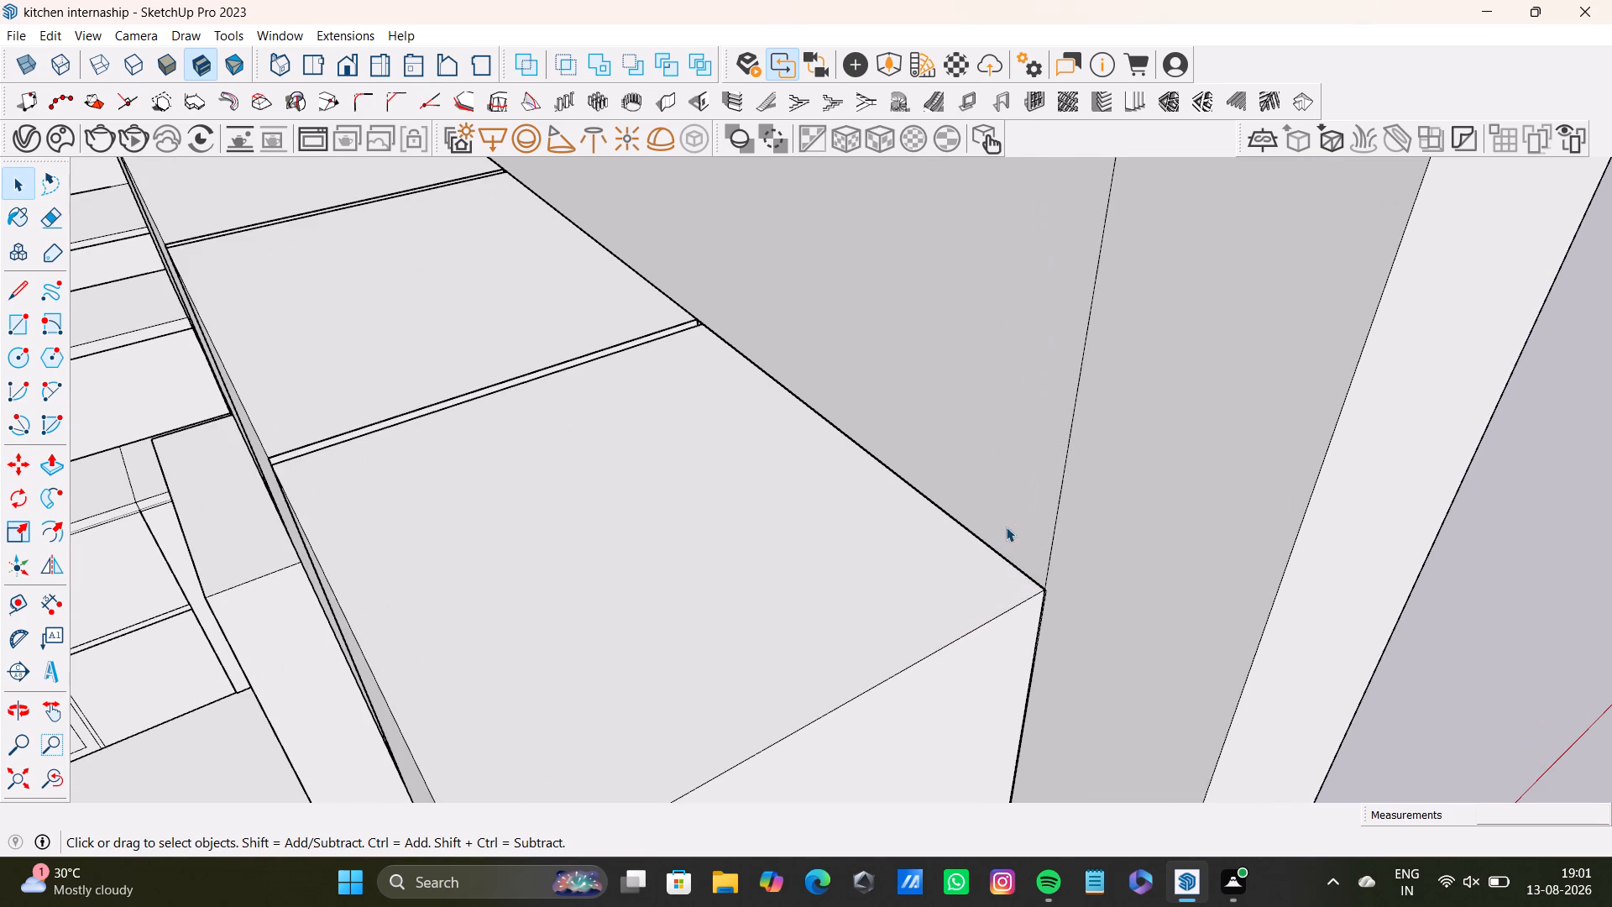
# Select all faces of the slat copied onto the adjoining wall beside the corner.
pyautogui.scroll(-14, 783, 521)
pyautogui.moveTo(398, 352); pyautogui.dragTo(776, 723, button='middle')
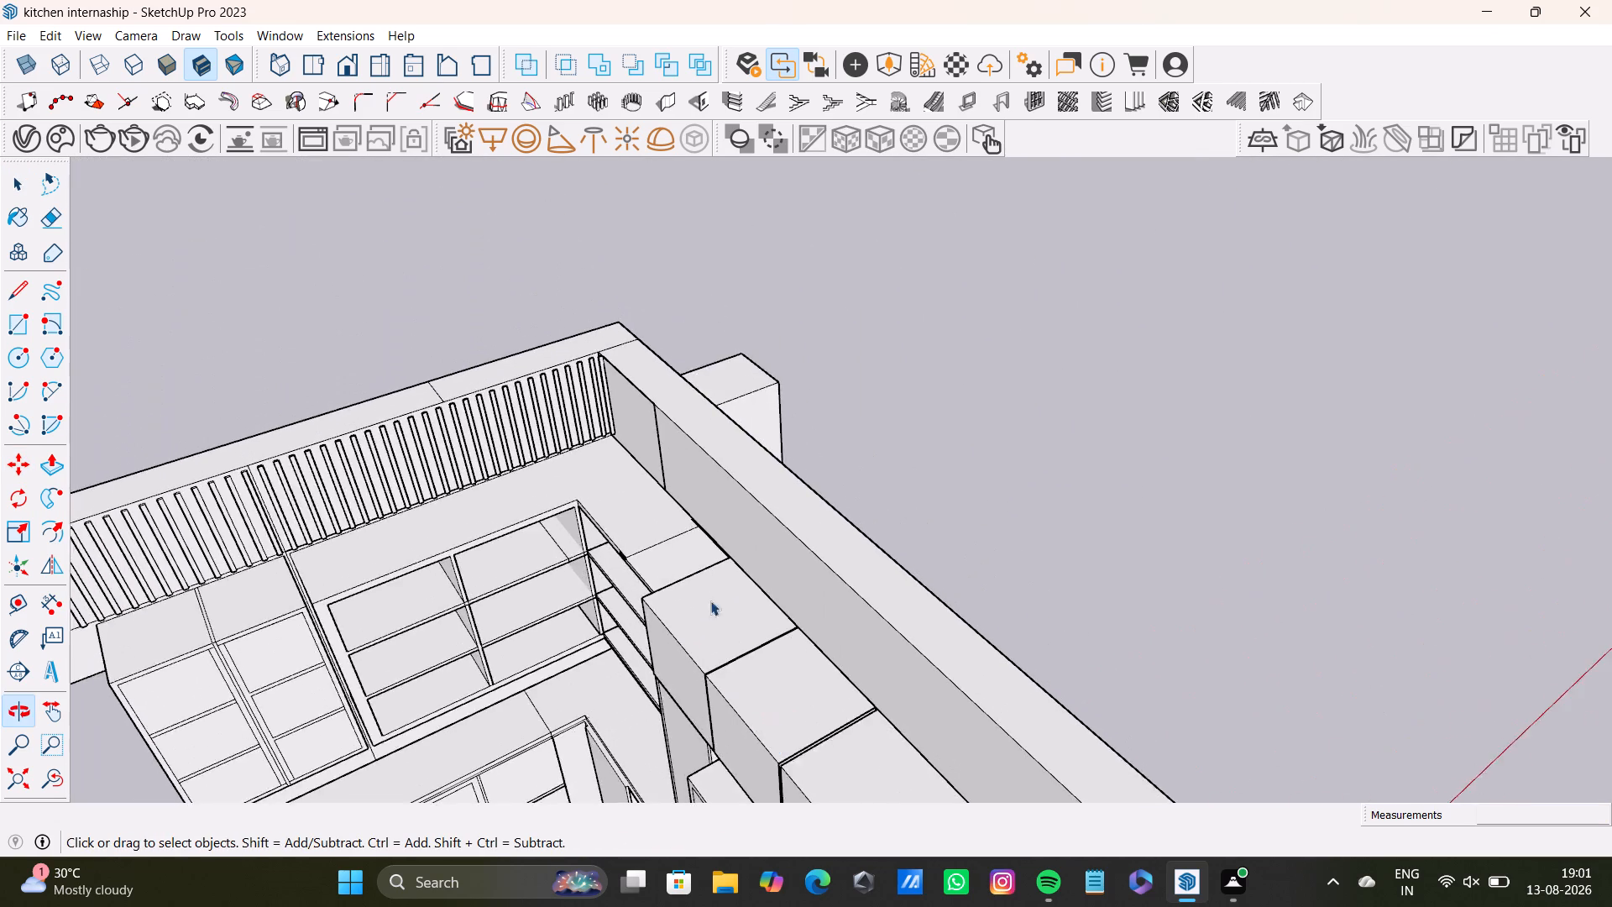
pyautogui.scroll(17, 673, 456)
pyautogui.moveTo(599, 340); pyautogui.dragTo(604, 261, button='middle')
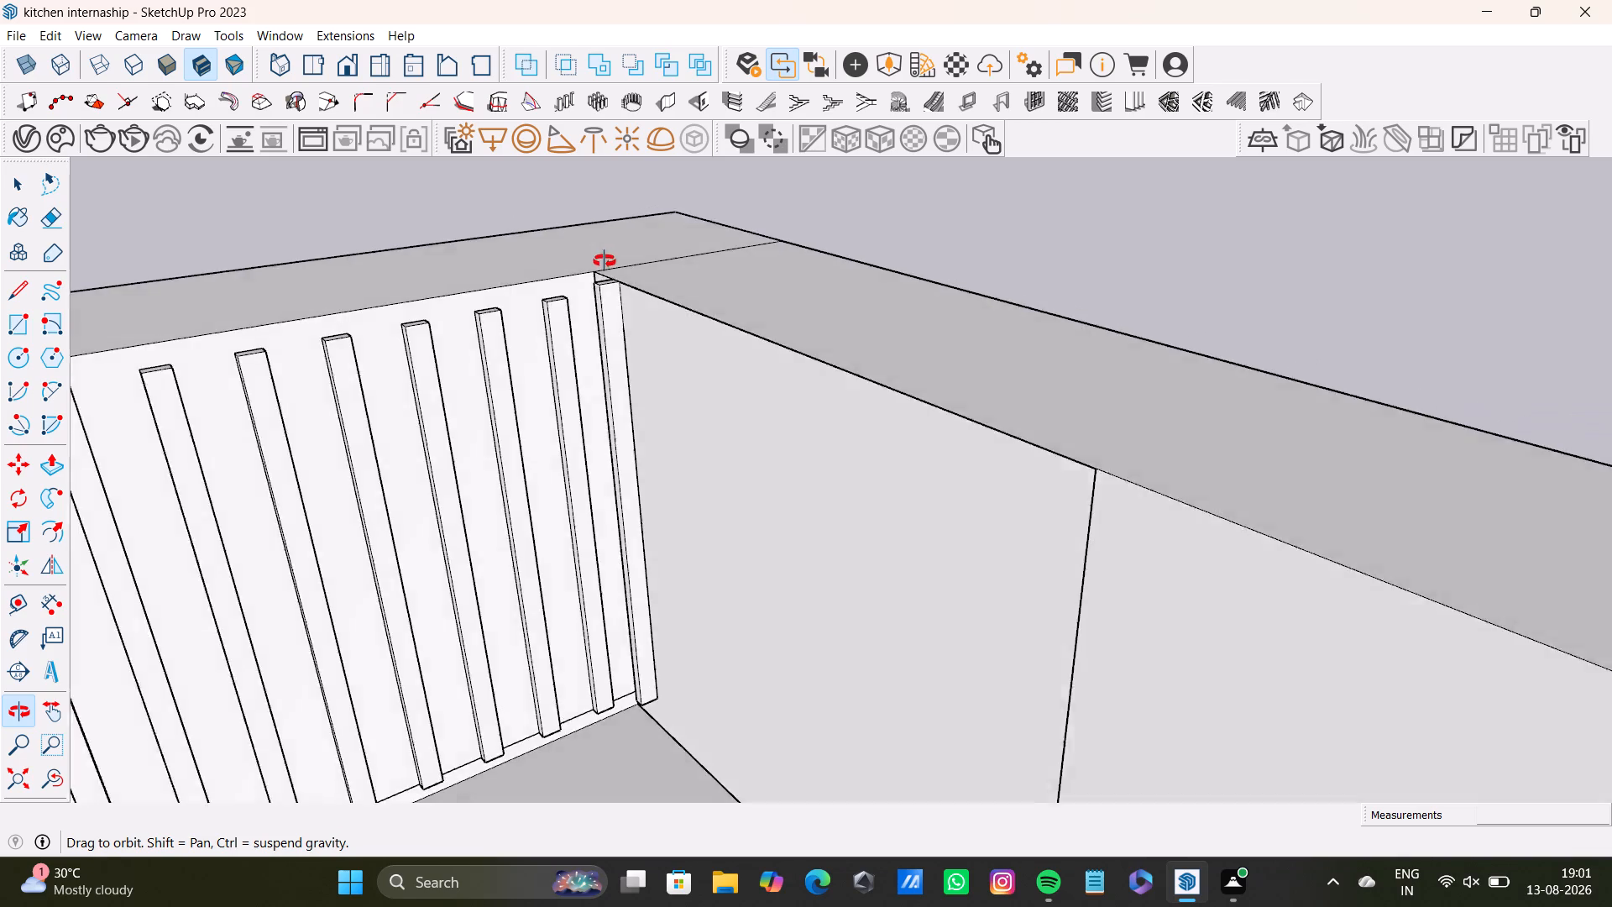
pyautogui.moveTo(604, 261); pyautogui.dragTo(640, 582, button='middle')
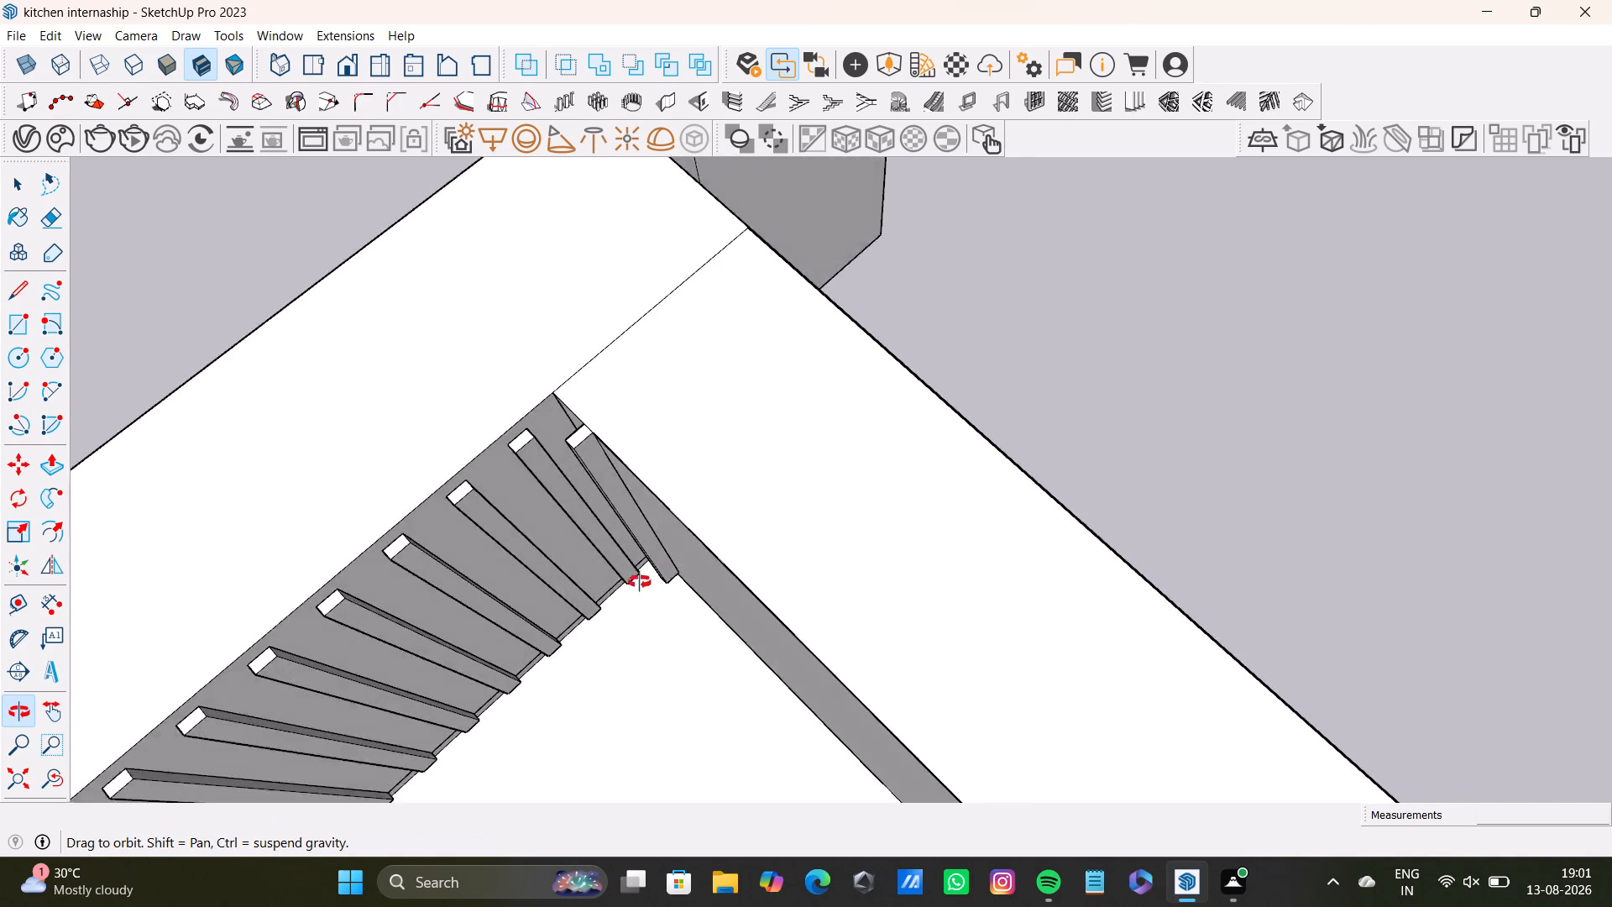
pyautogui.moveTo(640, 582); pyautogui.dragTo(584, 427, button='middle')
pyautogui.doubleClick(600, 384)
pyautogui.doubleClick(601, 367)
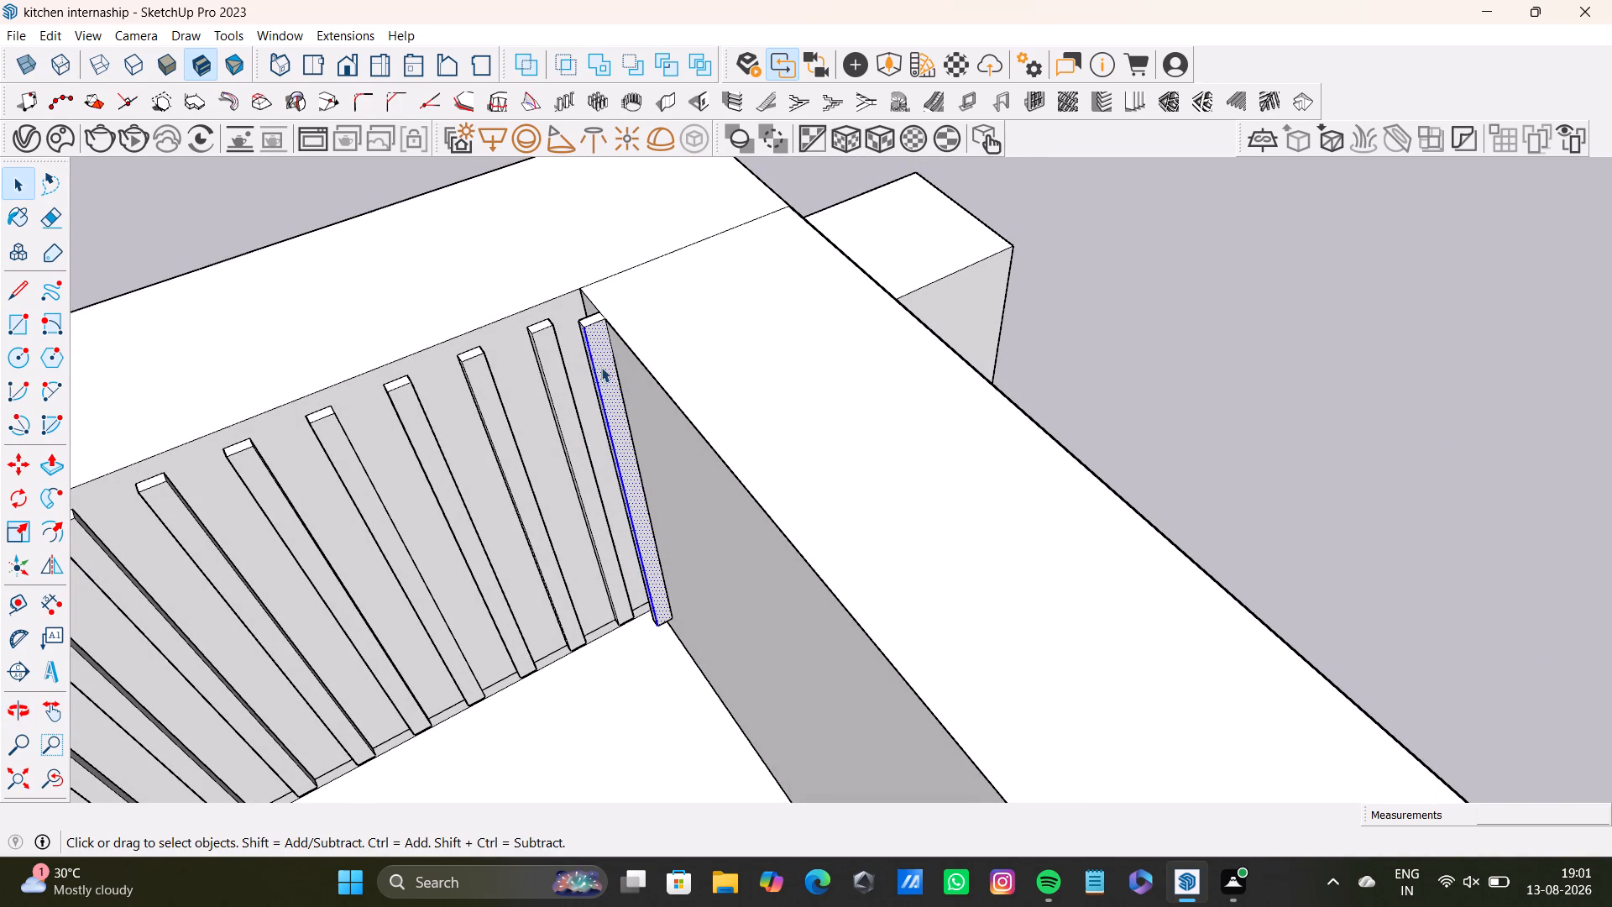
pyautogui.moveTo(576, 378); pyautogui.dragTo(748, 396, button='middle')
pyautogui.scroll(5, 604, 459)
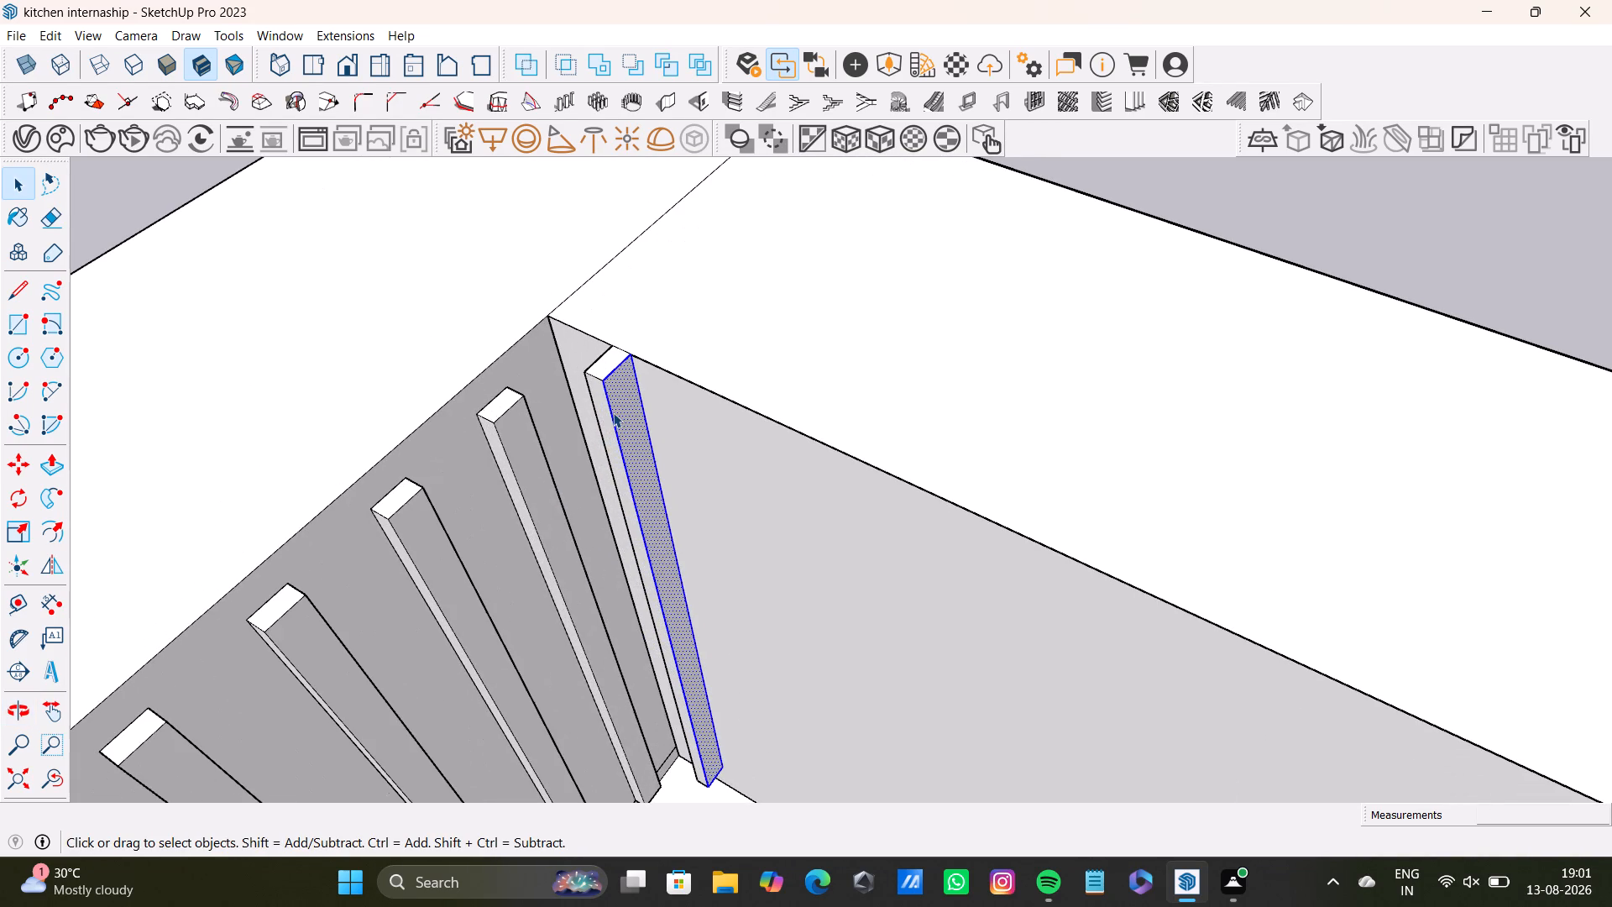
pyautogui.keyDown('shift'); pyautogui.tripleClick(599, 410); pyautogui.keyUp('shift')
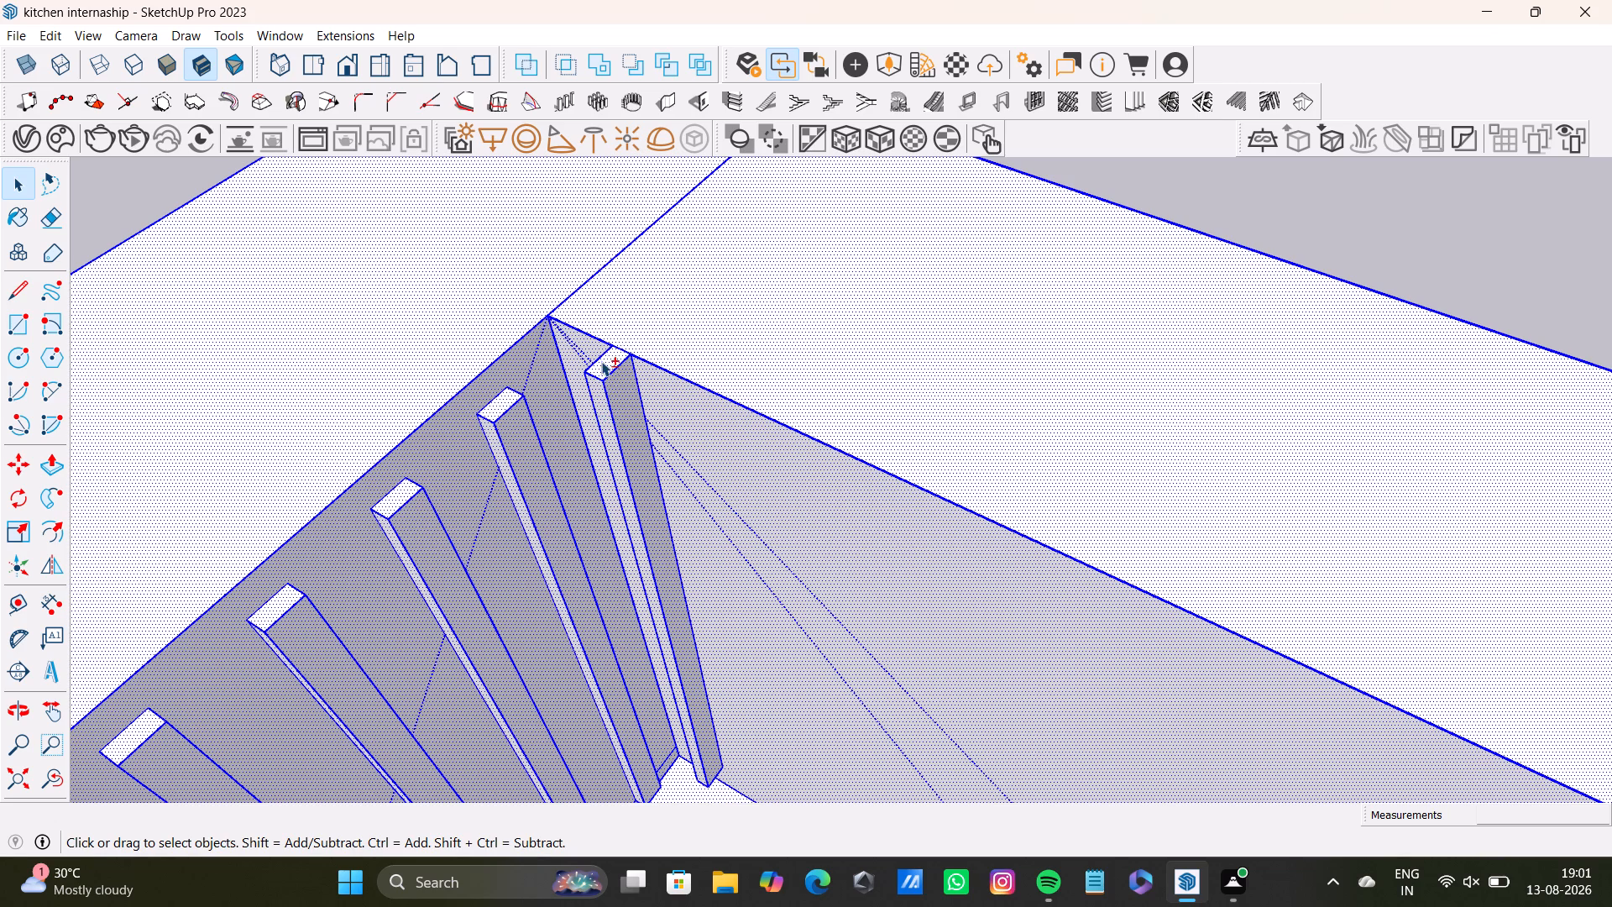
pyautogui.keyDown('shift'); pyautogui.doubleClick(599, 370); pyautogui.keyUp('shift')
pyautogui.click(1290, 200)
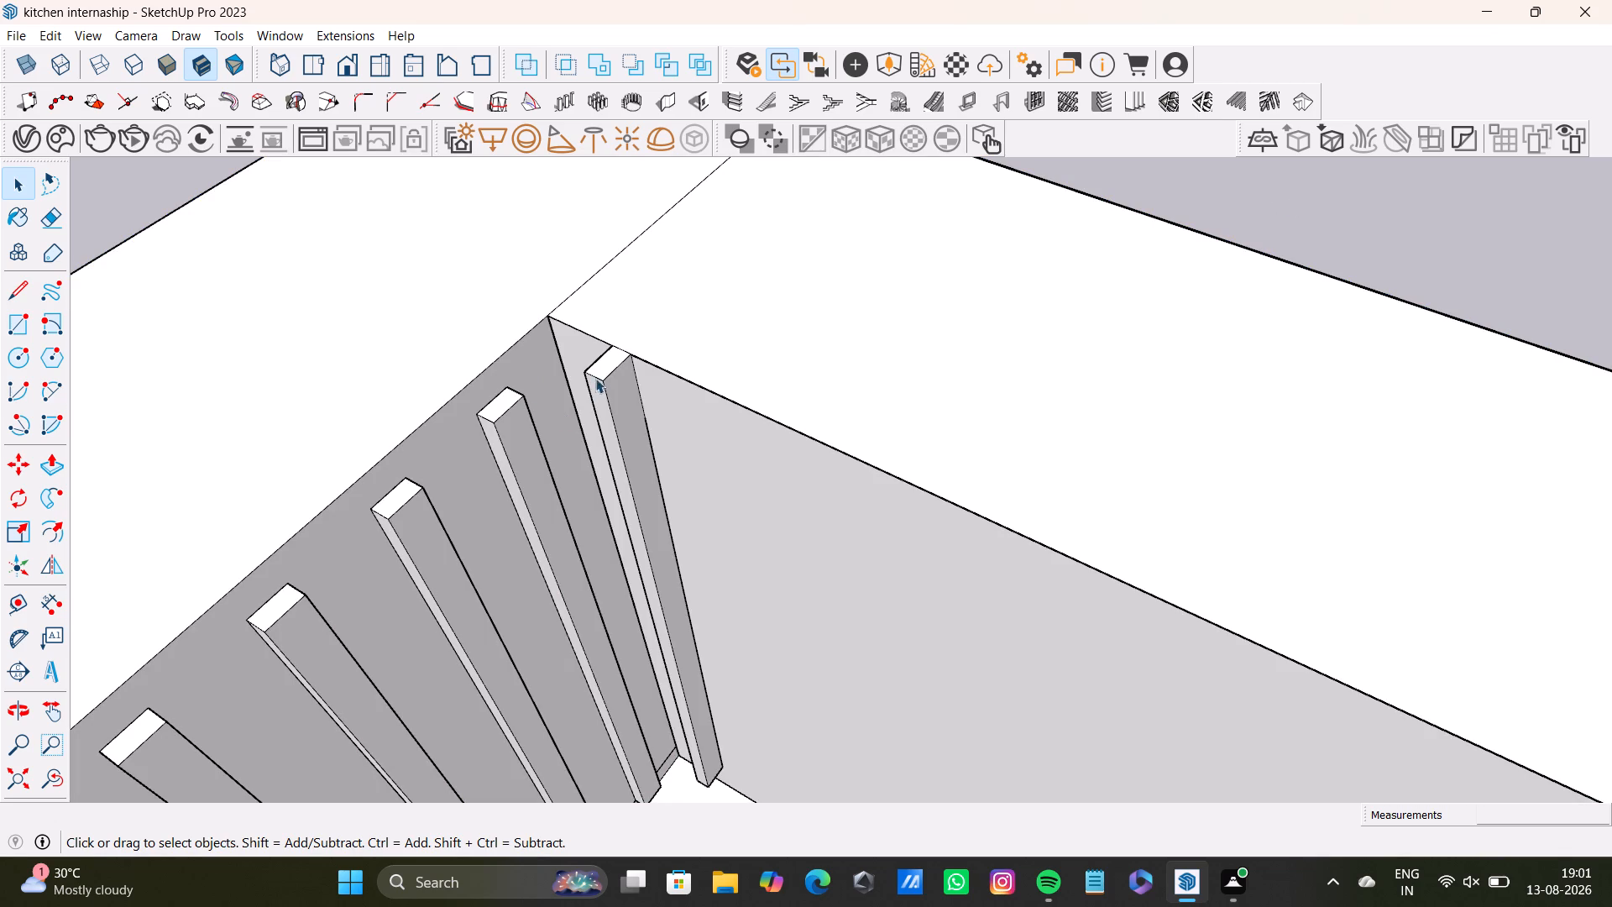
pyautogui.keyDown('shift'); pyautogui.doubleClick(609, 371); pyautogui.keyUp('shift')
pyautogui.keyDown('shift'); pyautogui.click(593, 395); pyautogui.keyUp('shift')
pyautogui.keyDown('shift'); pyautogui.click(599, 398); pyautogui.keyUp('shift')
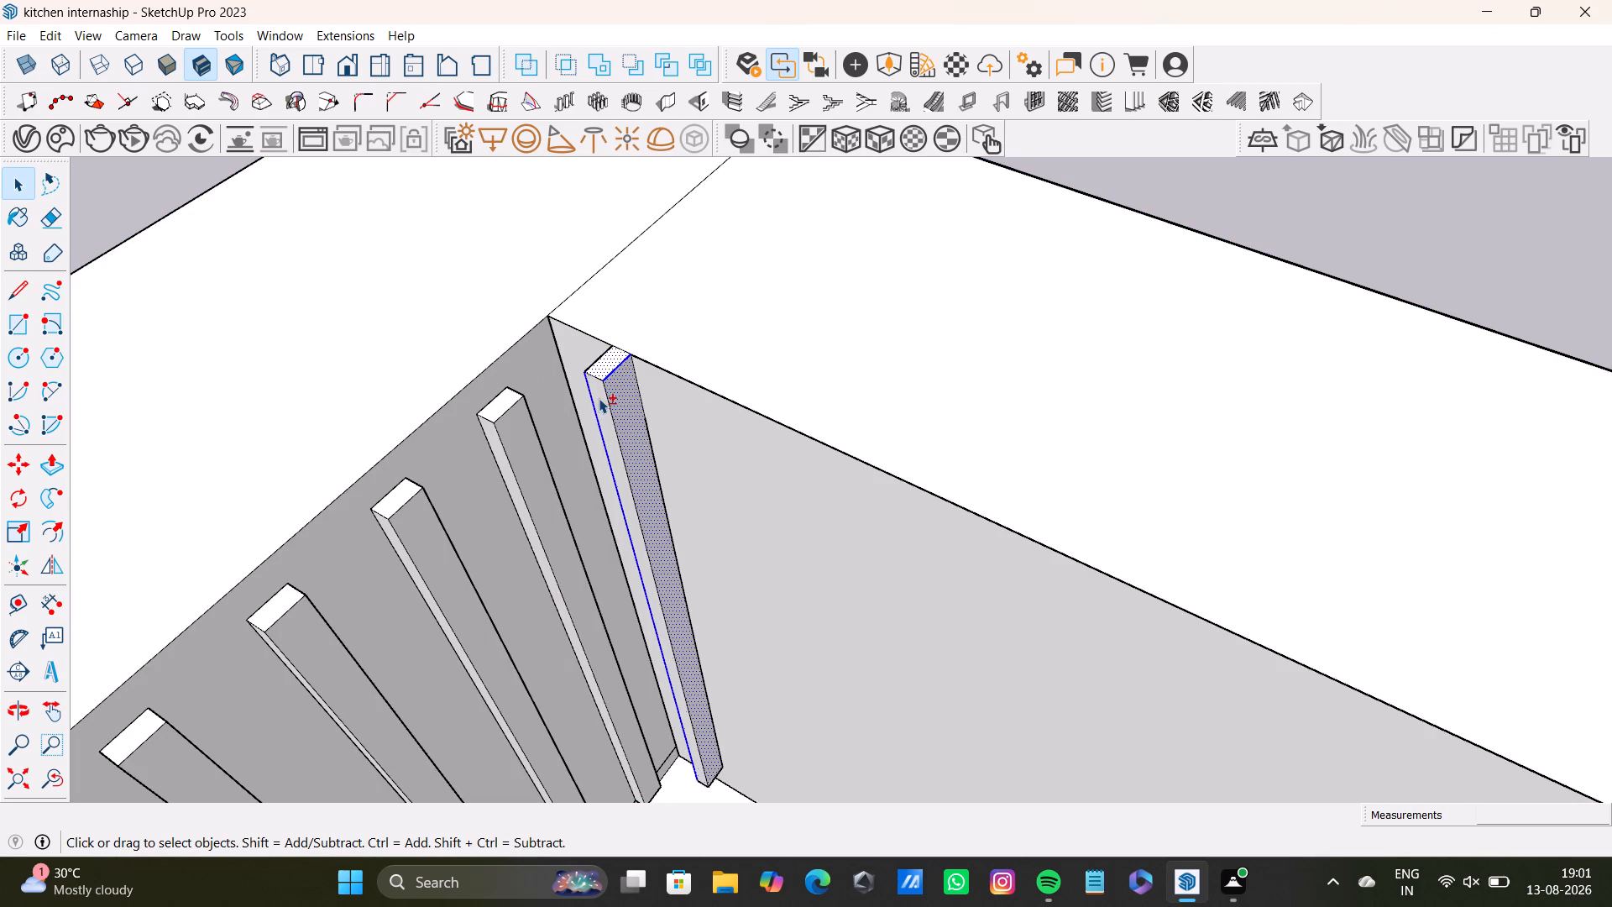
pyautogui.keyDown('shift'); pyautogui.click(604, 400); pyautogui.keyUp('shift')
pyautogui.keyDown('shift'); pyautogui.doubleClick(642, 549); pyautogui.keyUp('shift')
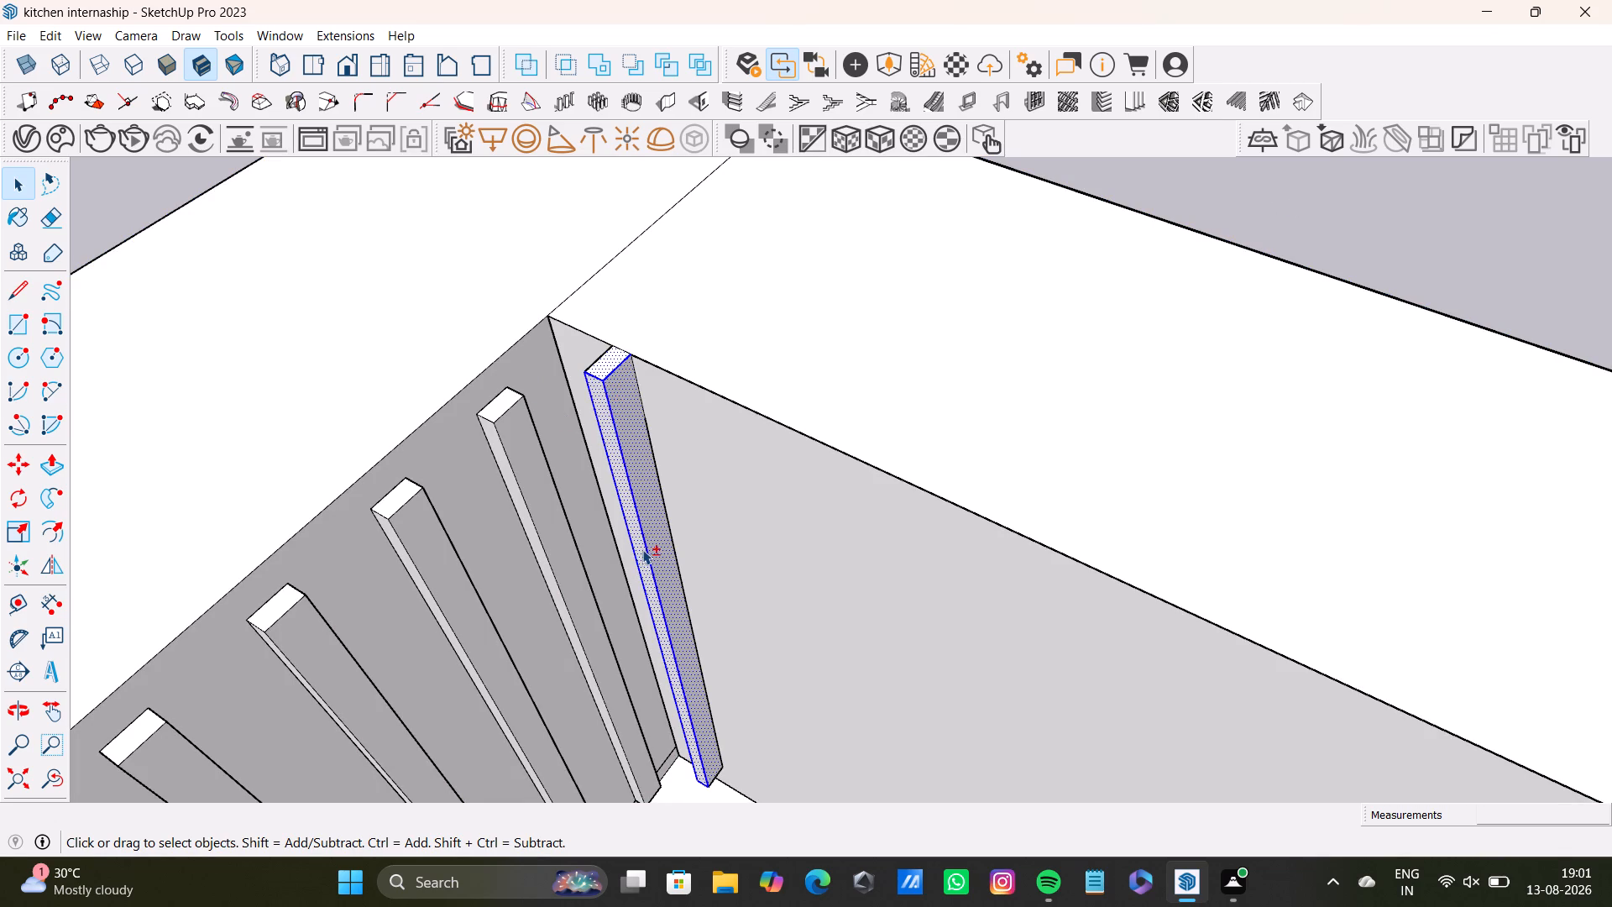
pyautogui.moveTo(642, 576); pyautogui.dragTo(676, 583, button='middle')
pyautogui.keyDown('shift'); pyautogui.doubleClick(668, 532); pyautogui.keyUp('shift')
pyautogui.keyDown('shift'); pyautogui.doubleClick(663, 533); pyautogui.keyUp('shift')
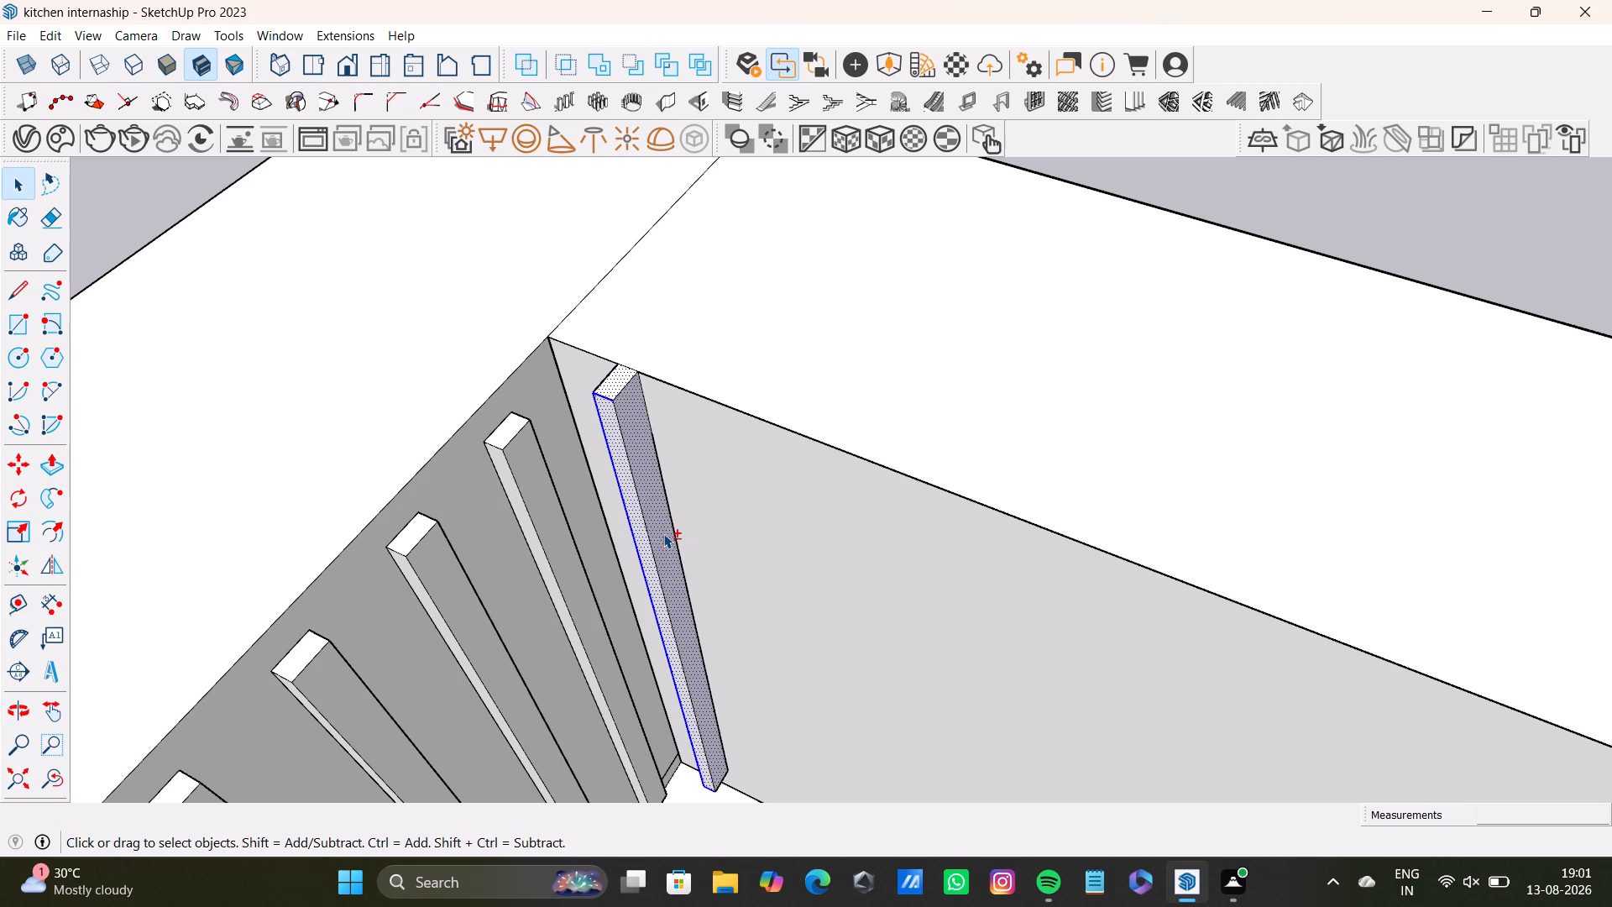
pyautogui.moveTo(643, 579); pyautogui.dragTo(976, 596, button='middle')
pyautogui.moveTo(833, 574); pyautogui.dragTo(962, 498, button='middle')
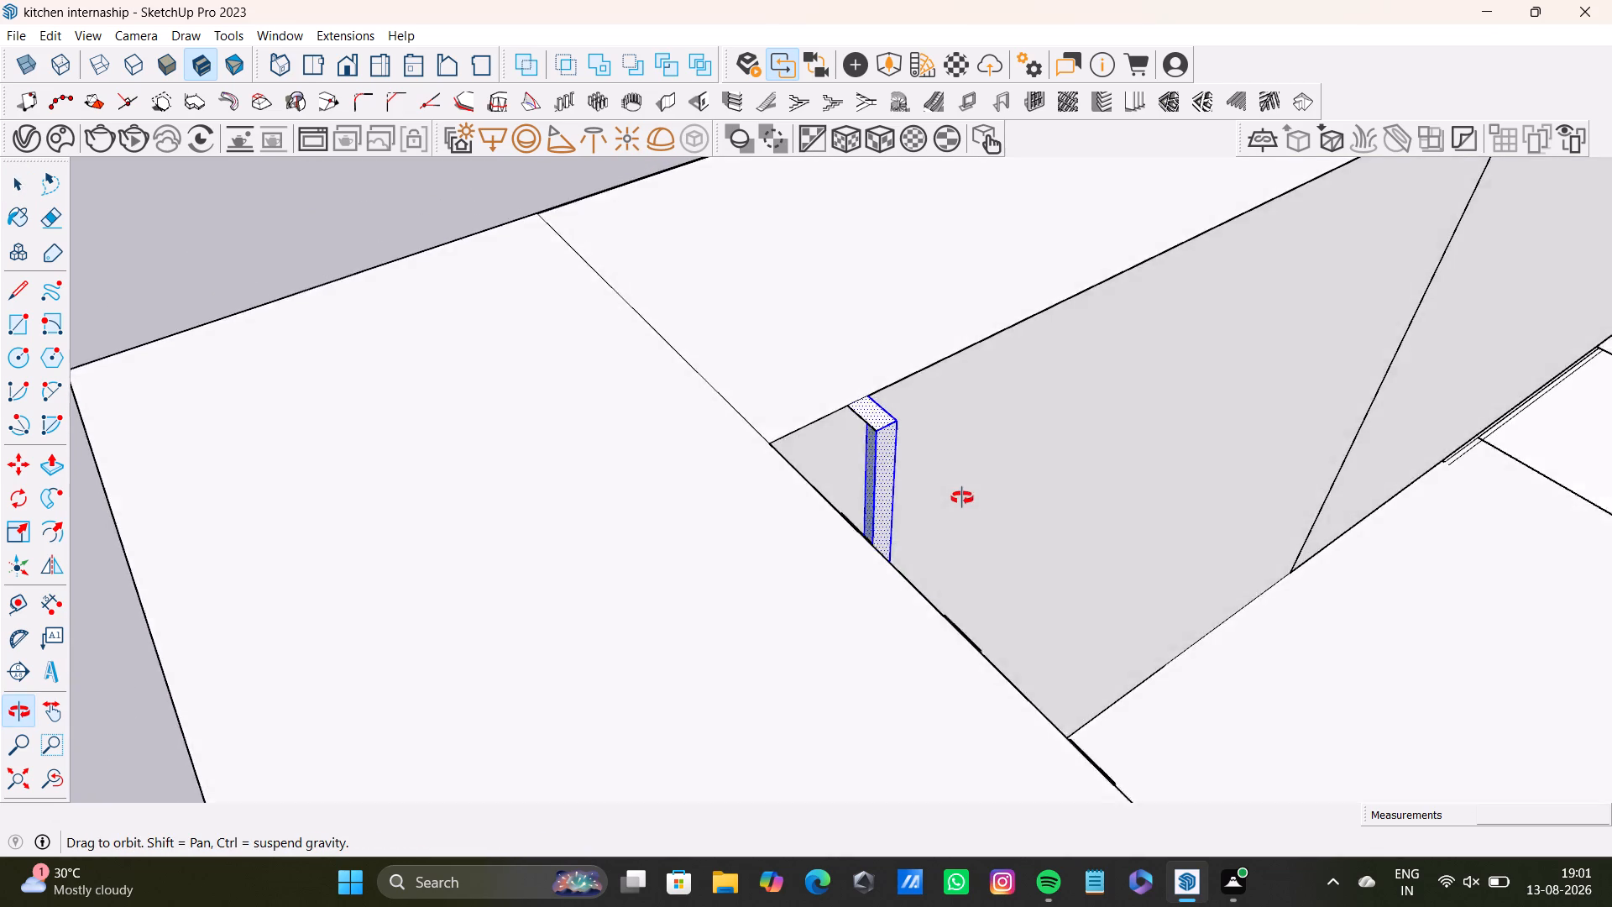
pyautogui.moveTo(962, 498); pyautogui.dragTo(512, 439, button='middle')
# Undo the slat copy beside the corner on the adjoining wall.
pyautogui.hotkey('ctrl', 'z')
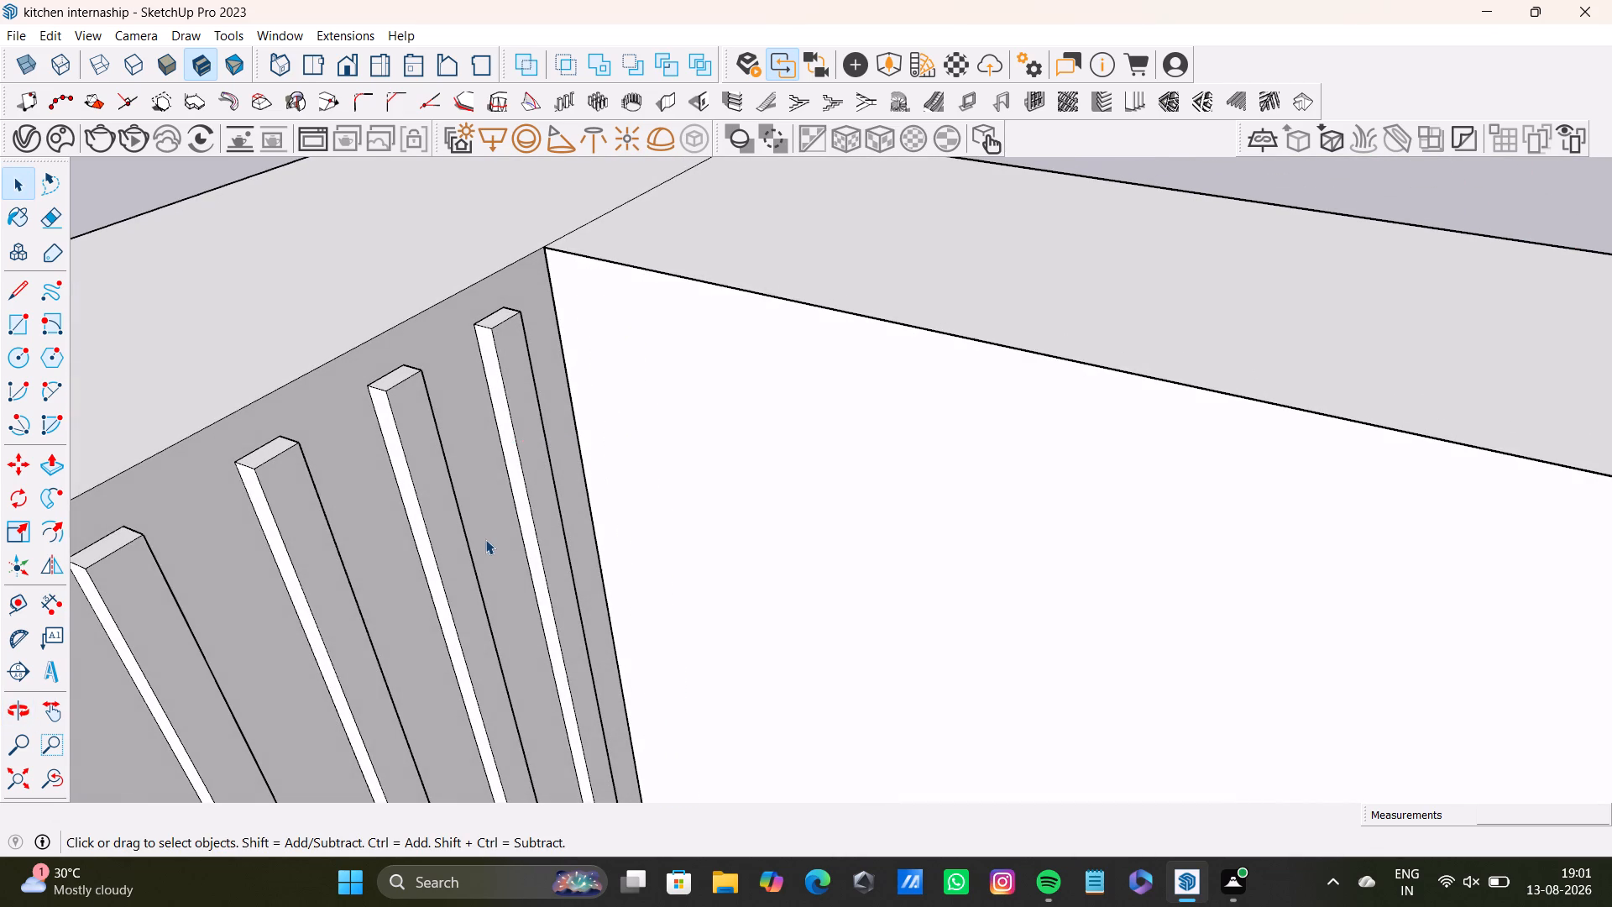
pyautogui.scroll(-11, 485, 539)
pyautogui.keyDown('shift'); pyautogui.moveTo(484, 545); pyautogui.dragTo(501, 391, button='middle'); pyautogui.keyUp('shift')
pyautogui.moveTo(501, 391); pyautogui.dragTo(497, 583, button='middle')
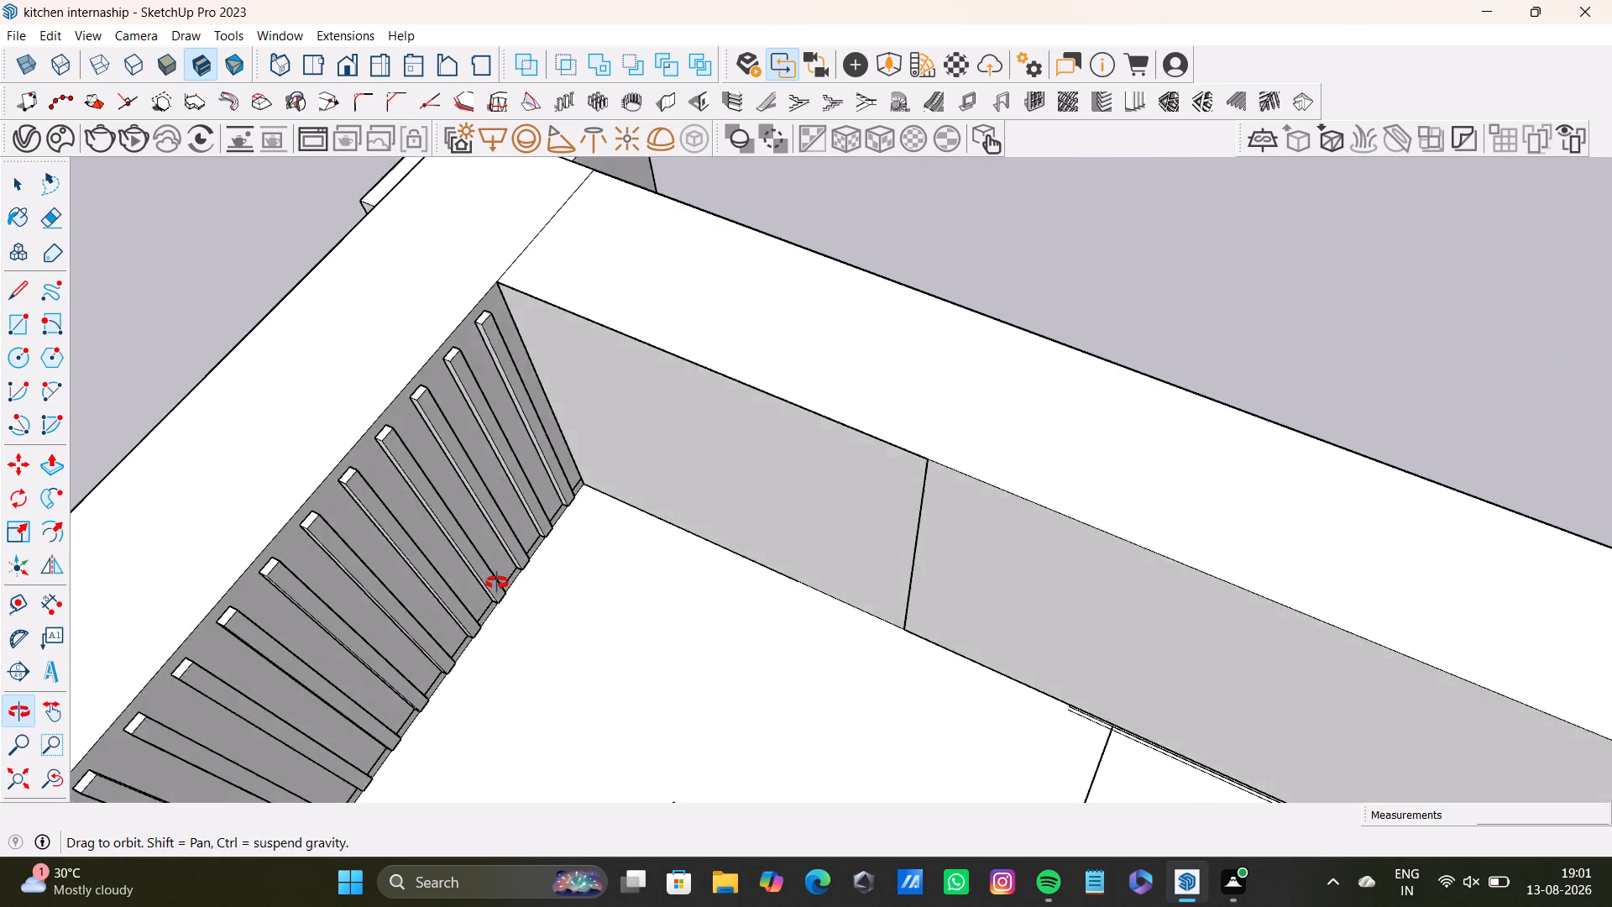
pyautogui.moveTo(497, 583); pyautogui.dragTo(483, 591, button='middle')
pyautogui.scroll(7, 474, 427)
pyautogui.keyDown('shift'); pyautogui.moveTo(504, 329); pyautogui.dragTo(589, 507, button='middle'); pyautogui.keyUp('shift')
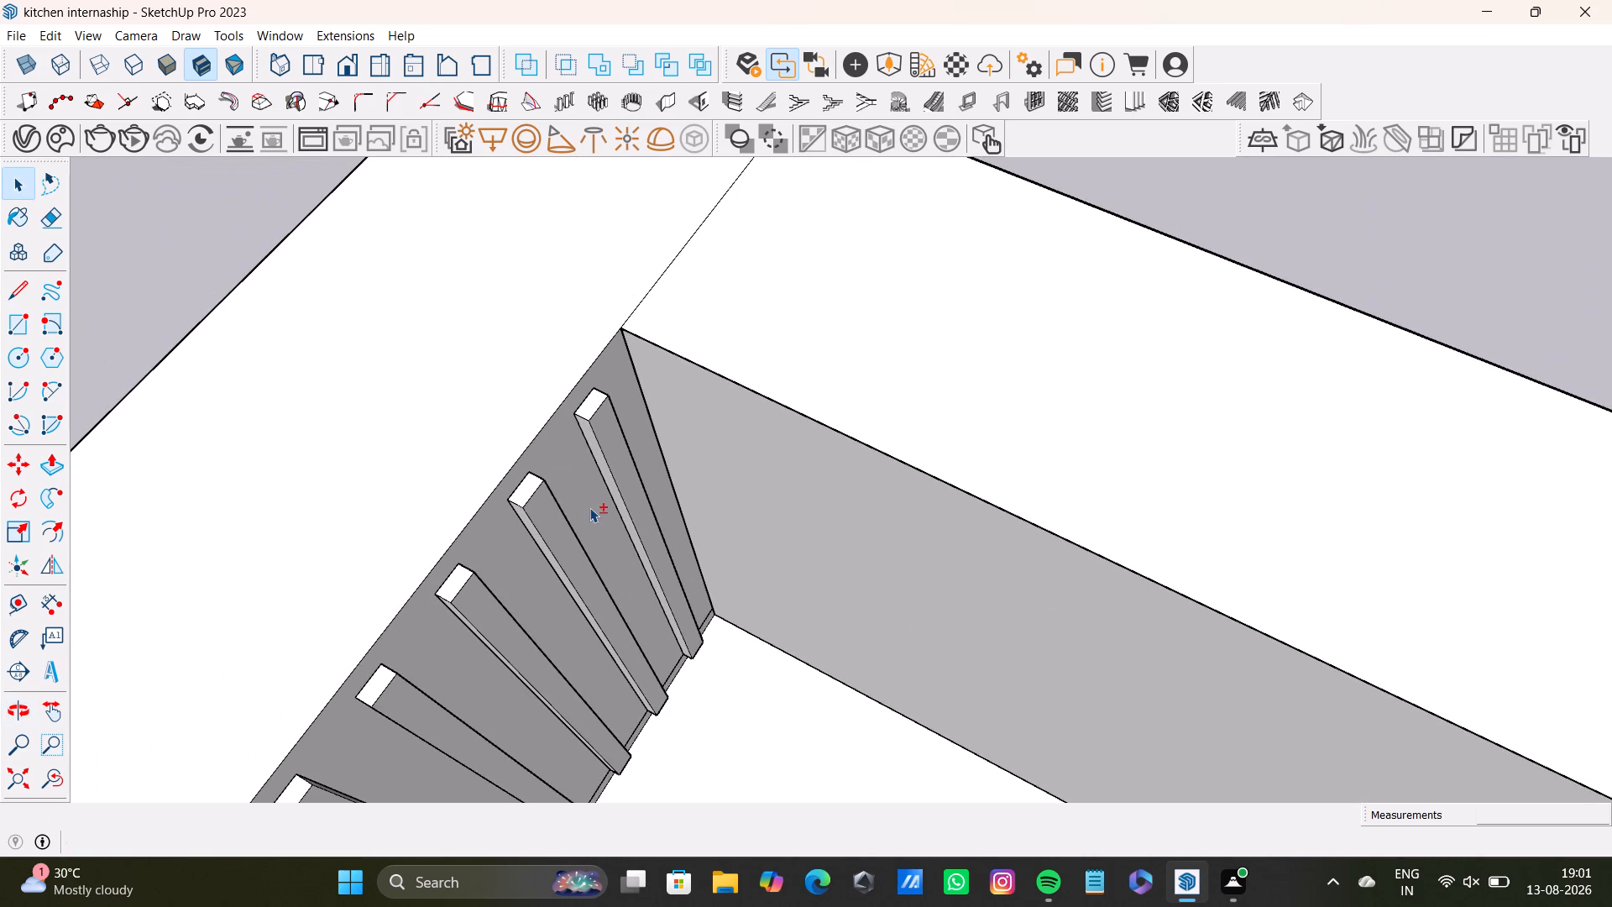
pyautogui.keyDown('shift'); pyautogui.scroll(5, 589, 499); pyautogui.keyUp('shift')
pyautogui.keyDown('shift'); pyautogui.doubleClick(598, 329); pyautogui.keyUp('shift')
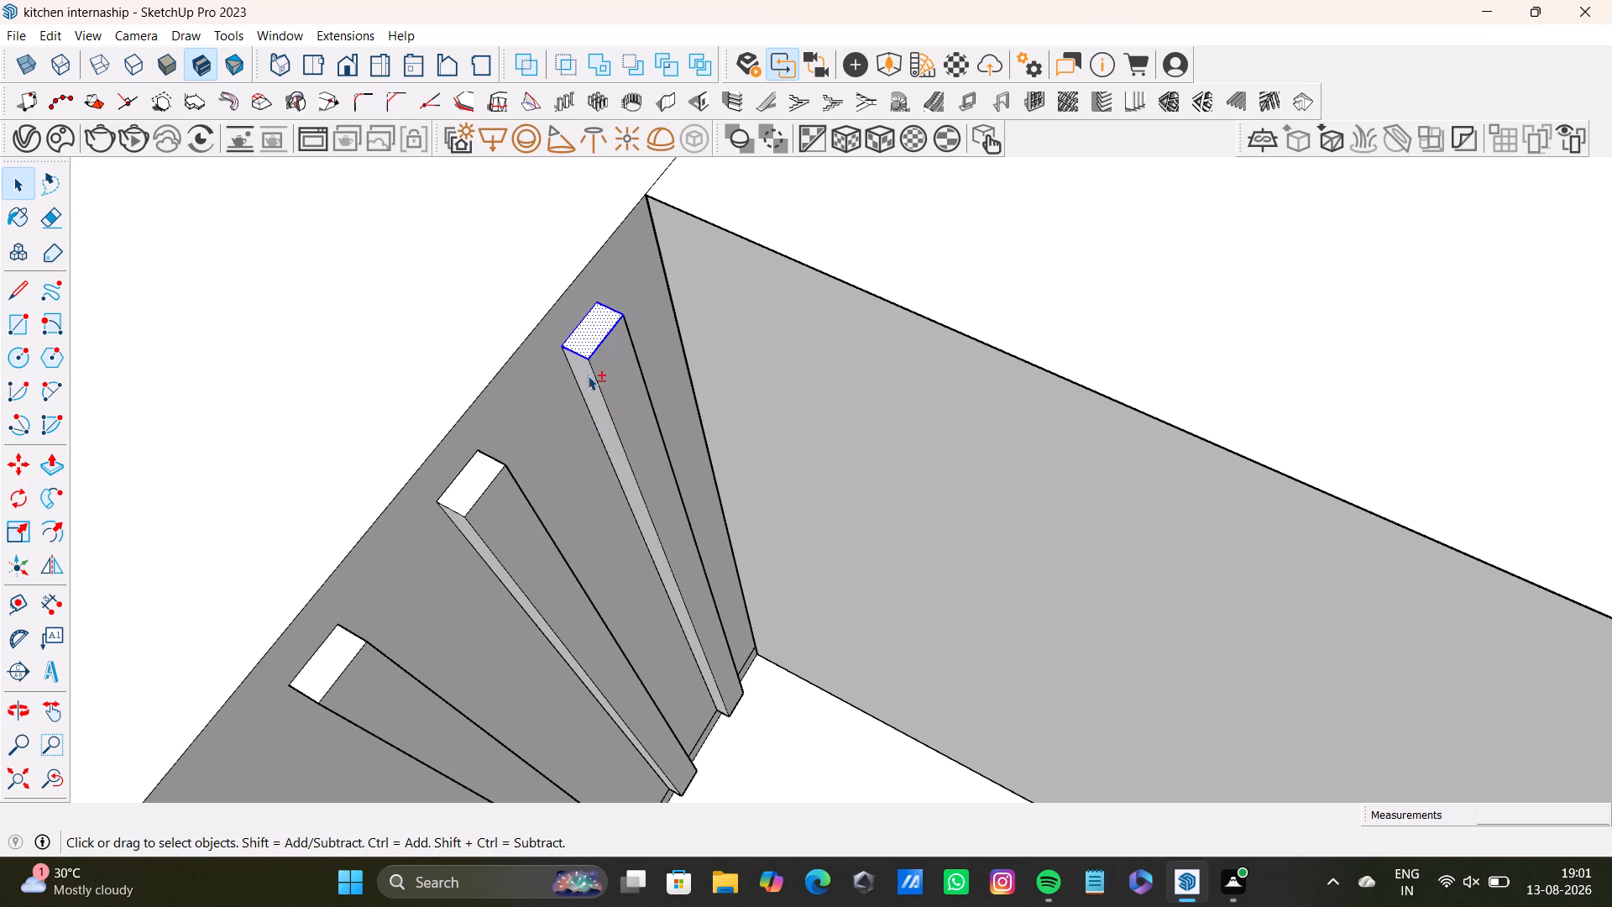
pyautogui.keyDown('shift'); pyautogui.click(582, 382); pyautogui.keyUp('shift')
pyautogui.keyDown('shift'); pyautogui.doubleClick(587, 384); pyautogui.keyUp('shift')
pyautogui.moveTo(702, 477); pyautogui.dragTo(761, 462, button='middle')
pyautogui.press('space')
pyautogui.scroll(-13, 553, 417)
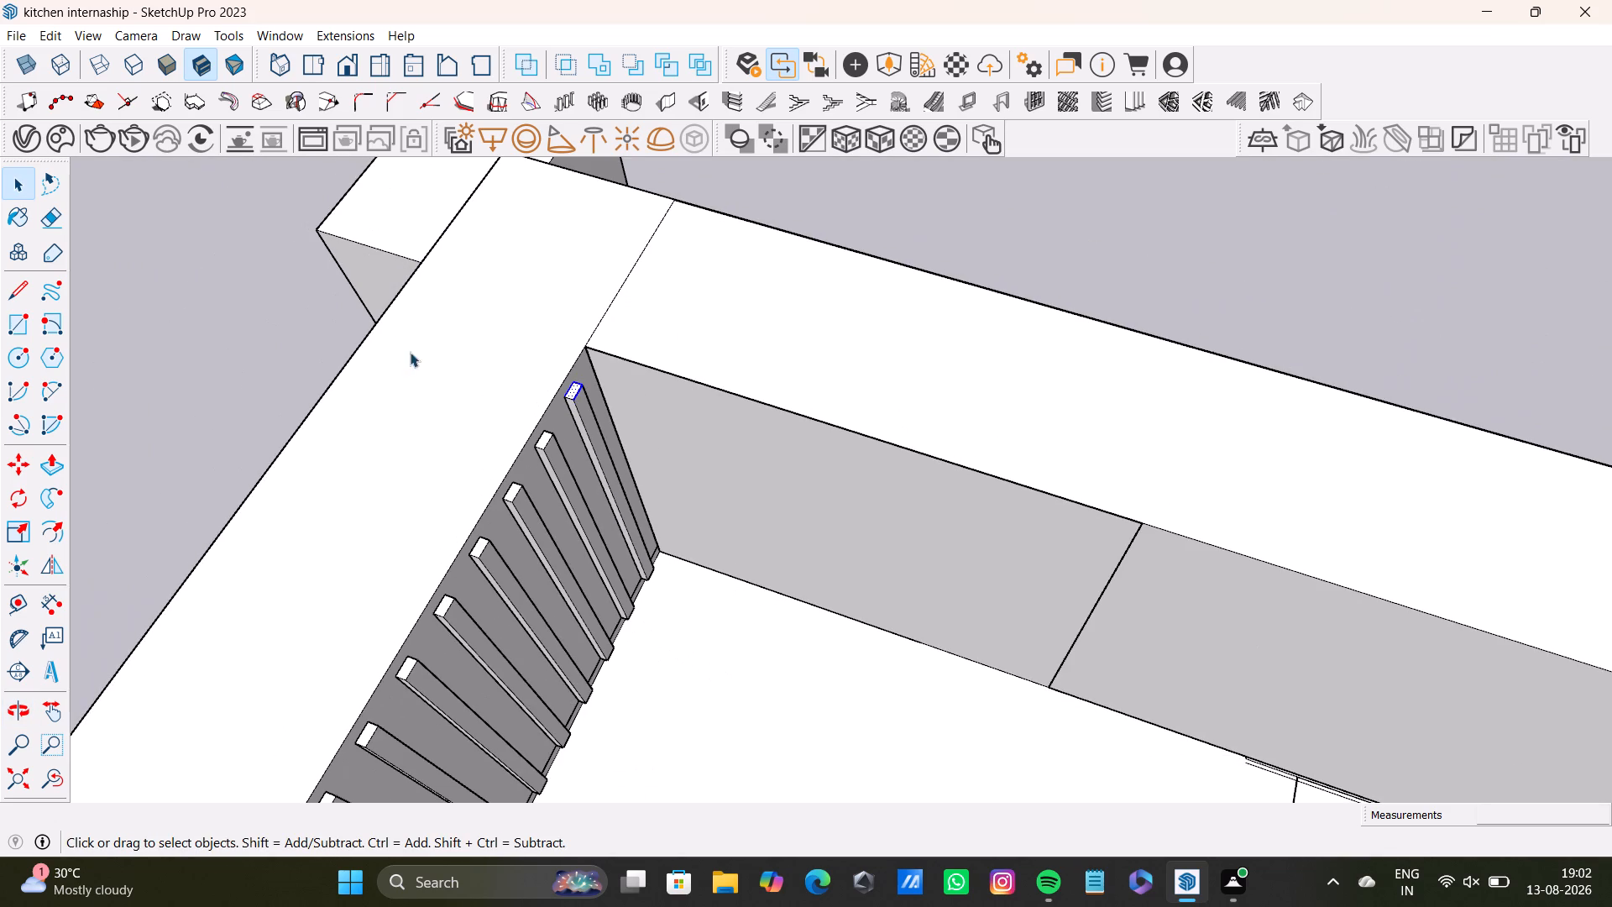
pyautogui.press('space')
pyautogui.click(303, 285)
# Place a horizontal guide about 1 5/8" below the top edge of the adjoining wall's upper band.
pyautogui.moveTo(570, 459); pyautogui.dragTo(644, 313, button='middle')
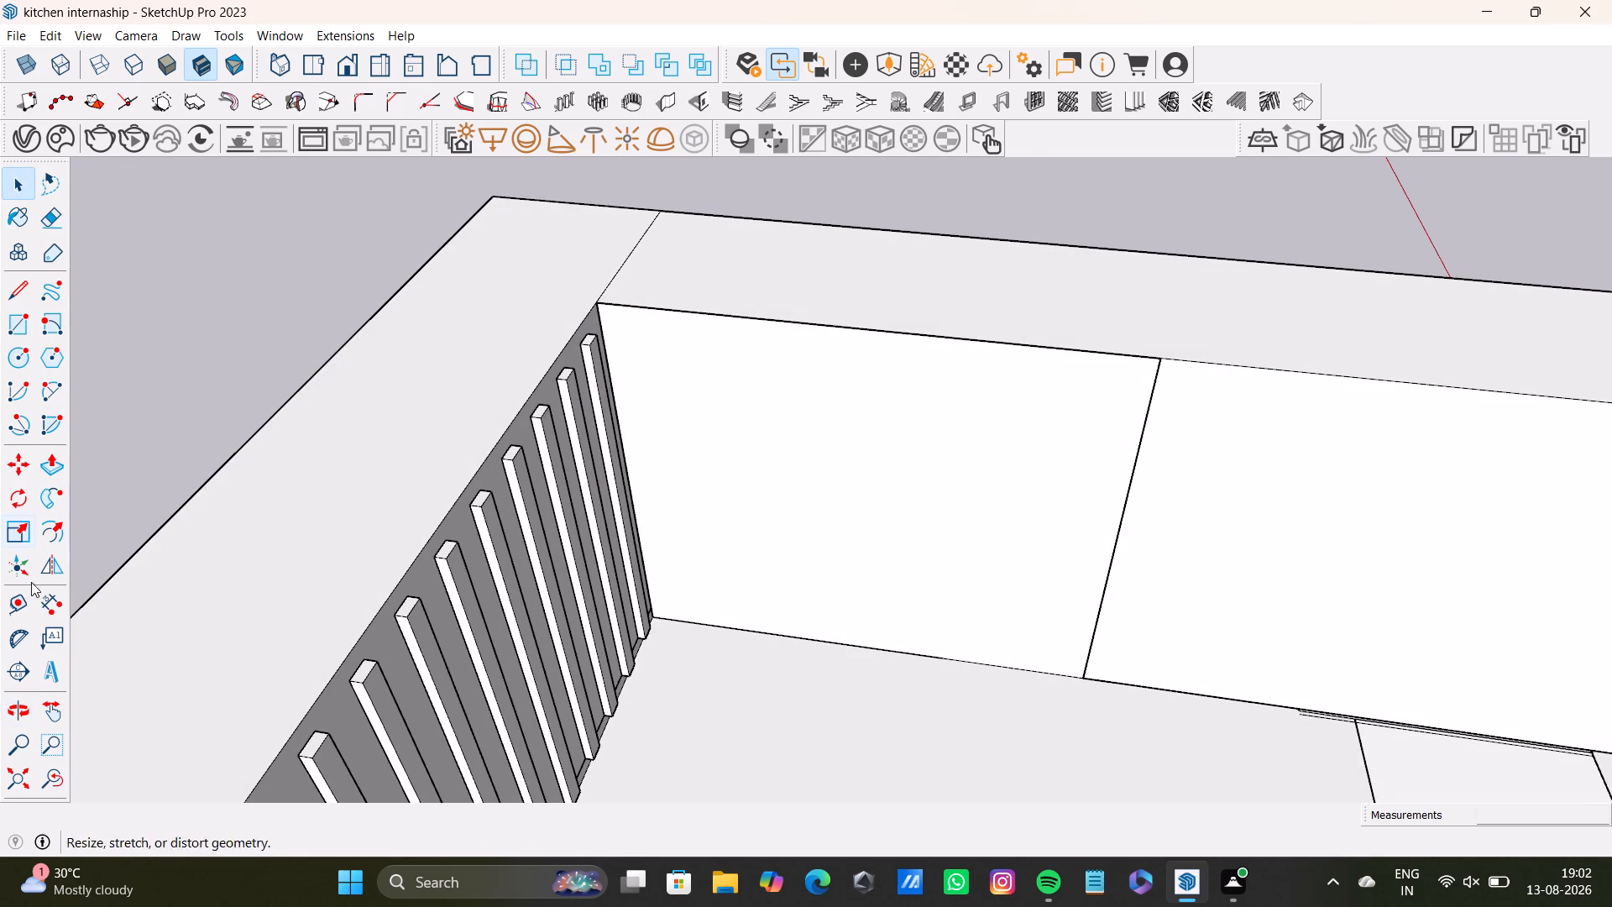
pyautogui.click(16, 602)
pyautogui.scroll(5, 511, 494)
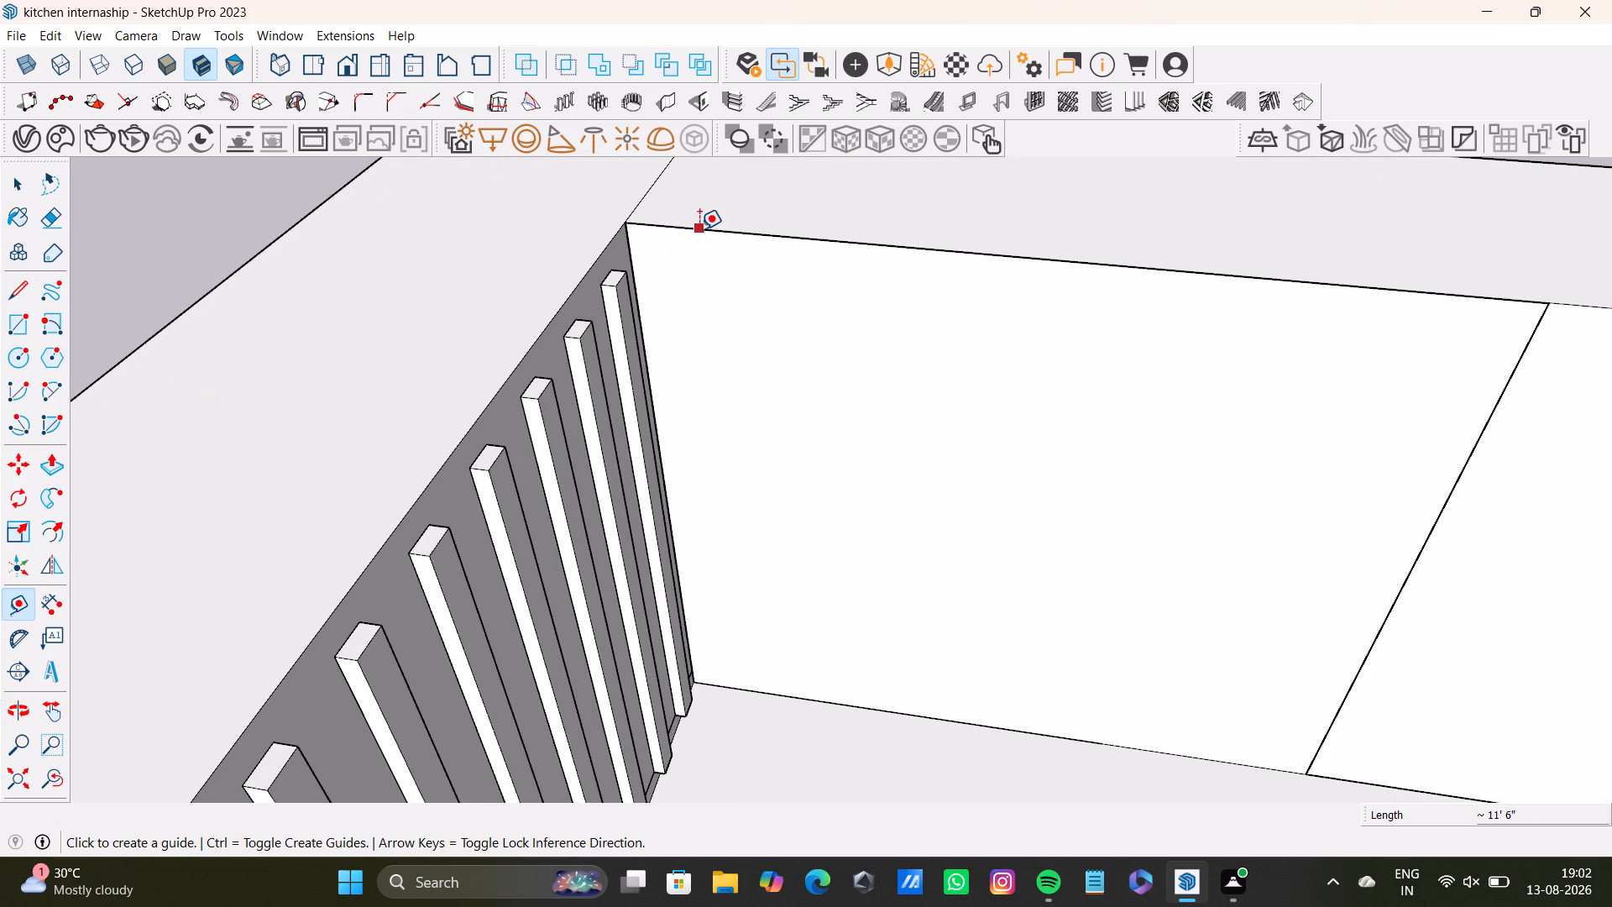
pyautogui.click(699, 229)
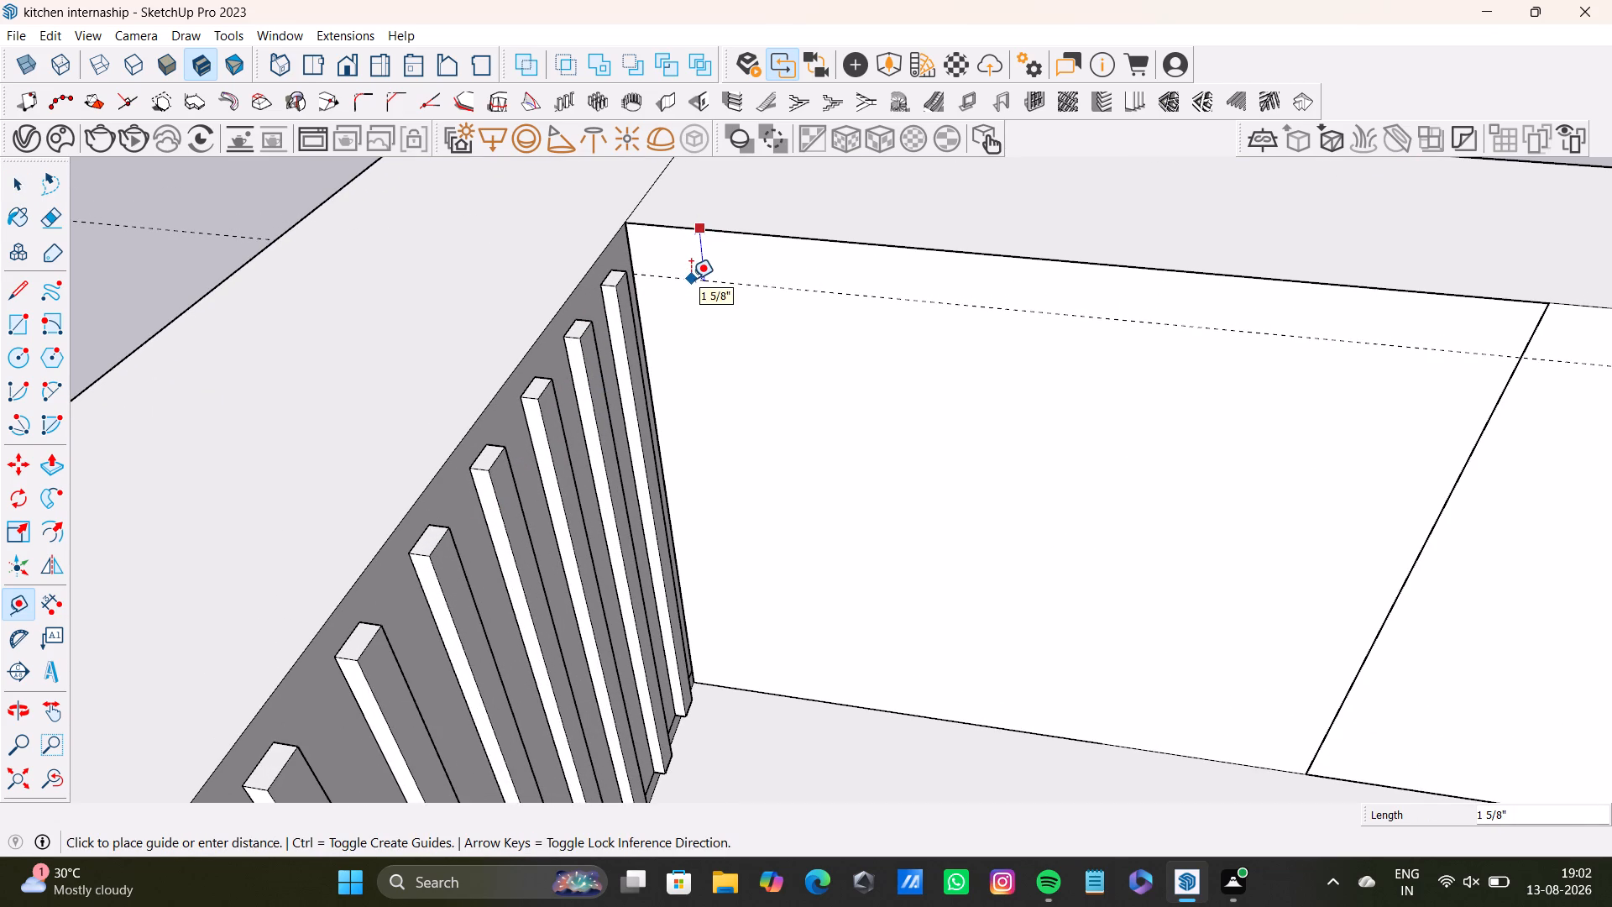
pyautogui.click(691, 275)
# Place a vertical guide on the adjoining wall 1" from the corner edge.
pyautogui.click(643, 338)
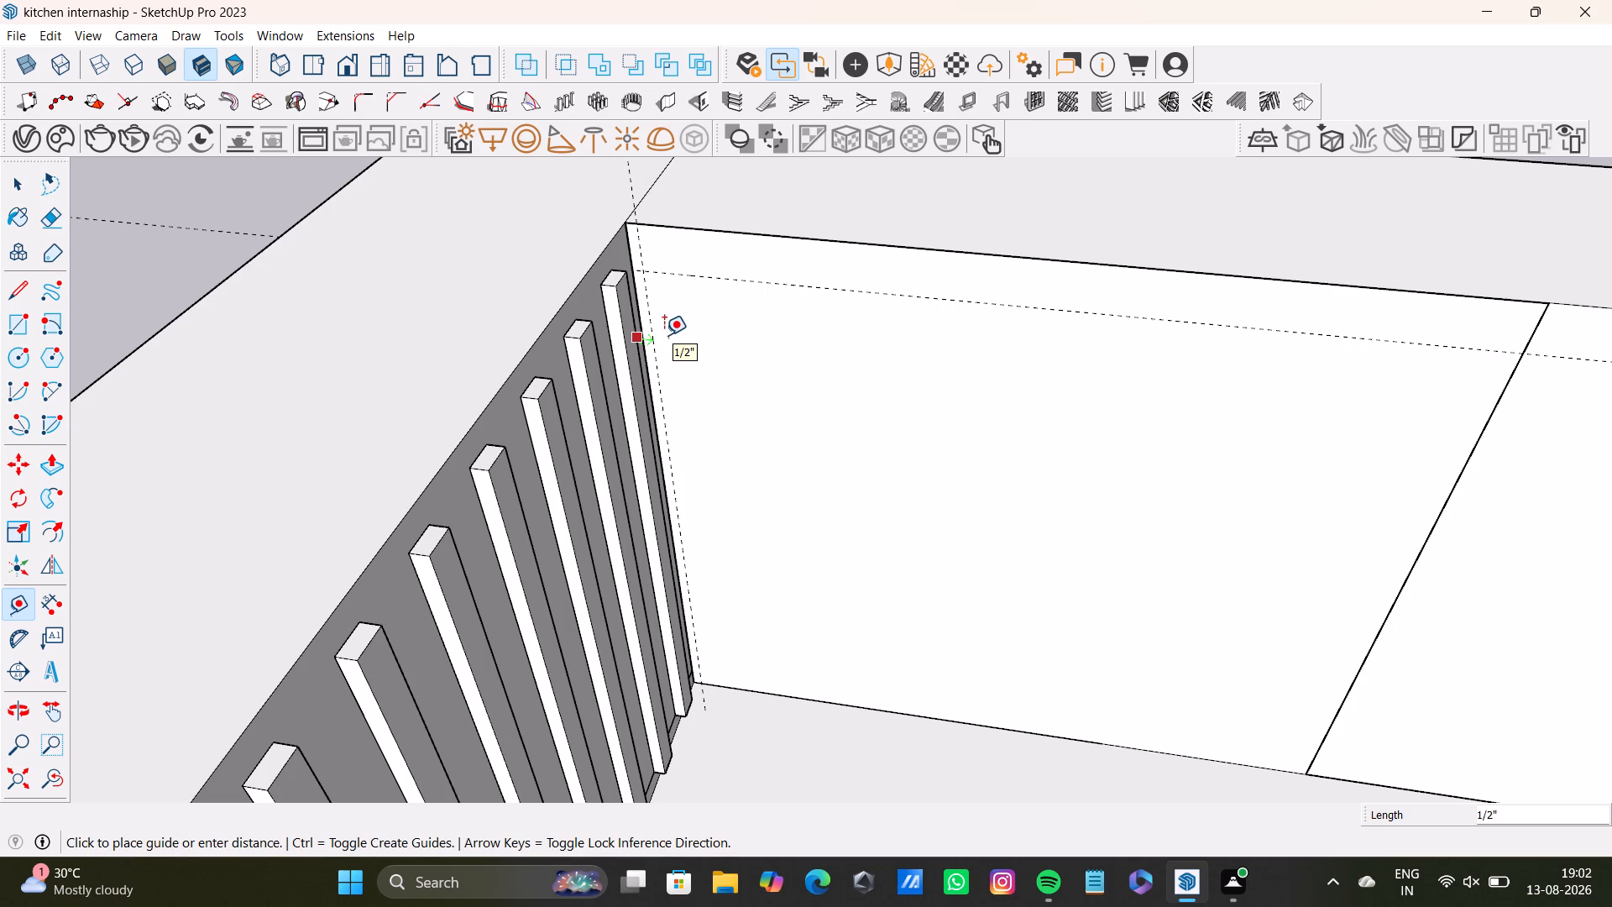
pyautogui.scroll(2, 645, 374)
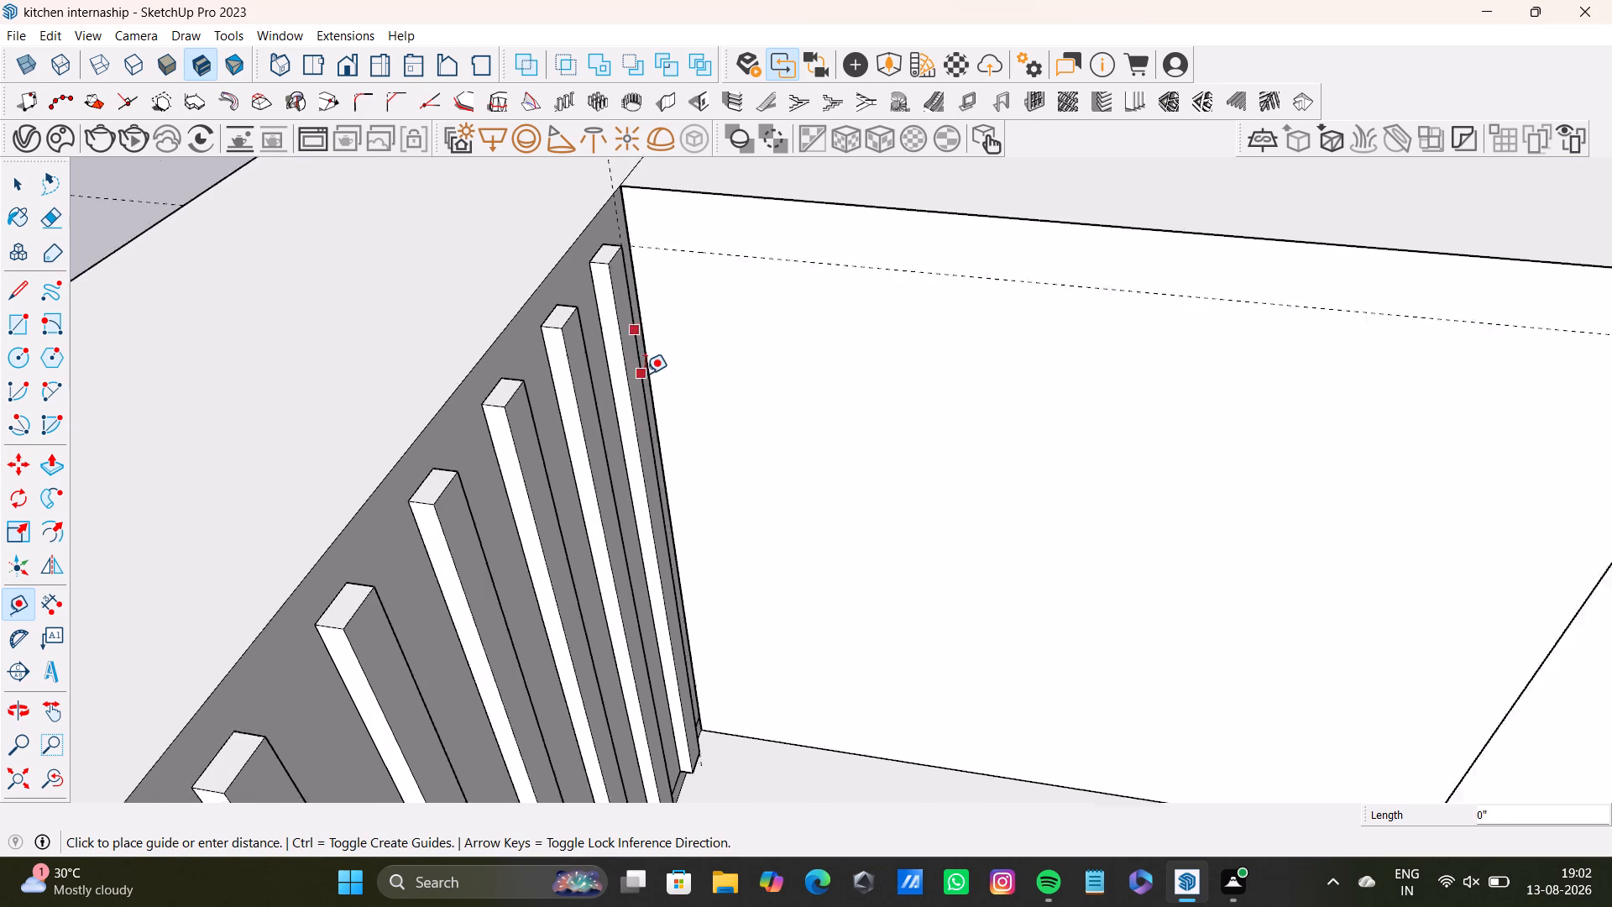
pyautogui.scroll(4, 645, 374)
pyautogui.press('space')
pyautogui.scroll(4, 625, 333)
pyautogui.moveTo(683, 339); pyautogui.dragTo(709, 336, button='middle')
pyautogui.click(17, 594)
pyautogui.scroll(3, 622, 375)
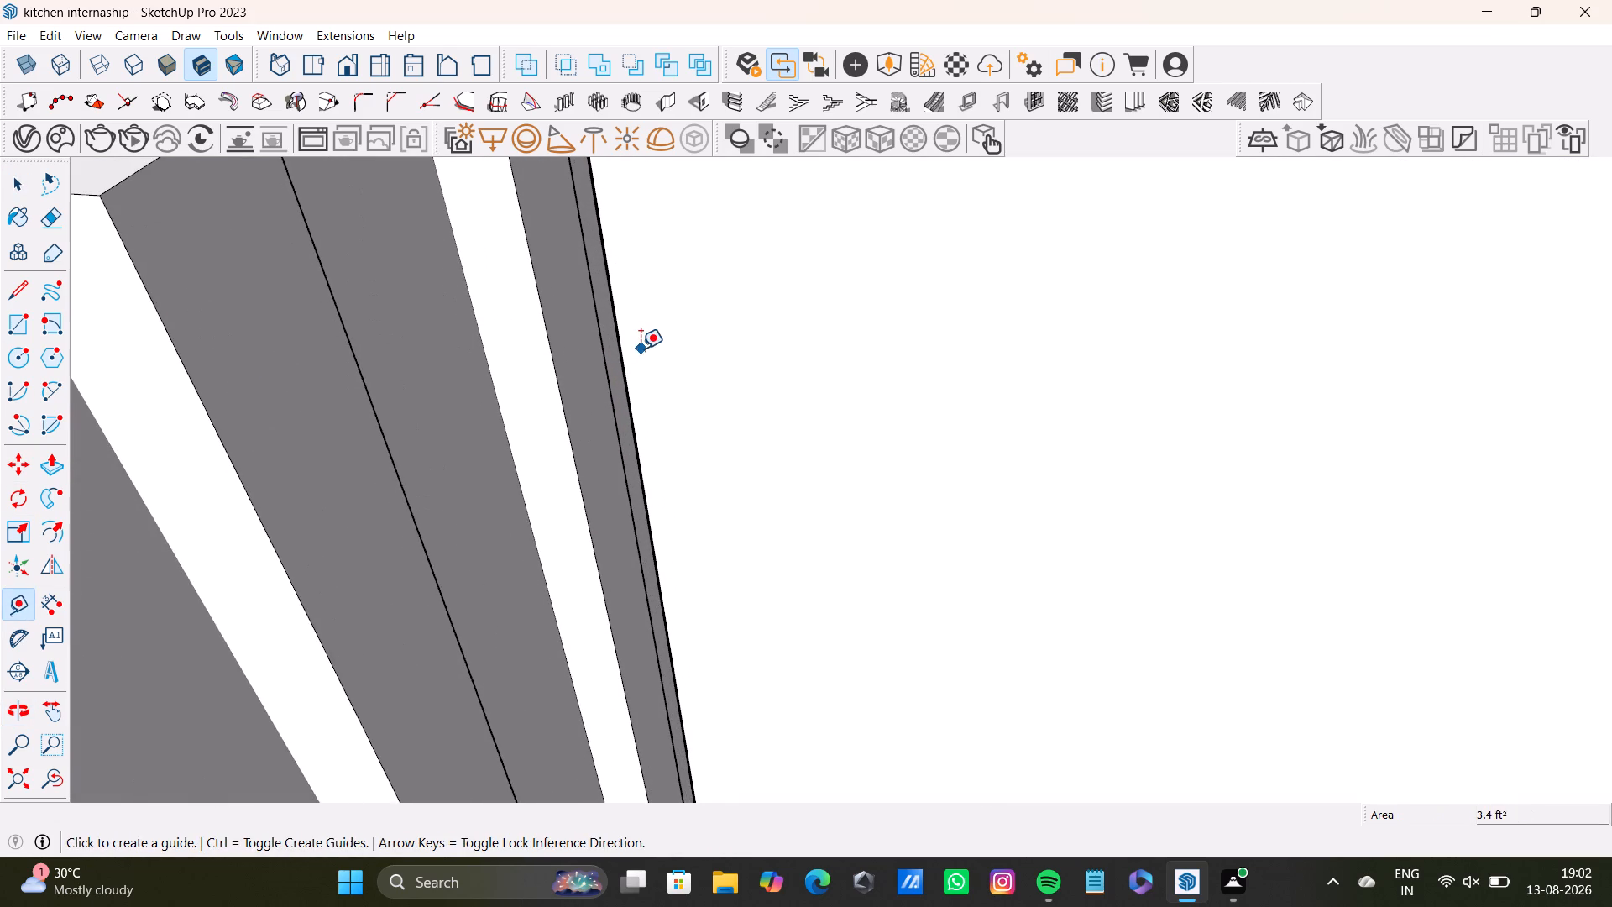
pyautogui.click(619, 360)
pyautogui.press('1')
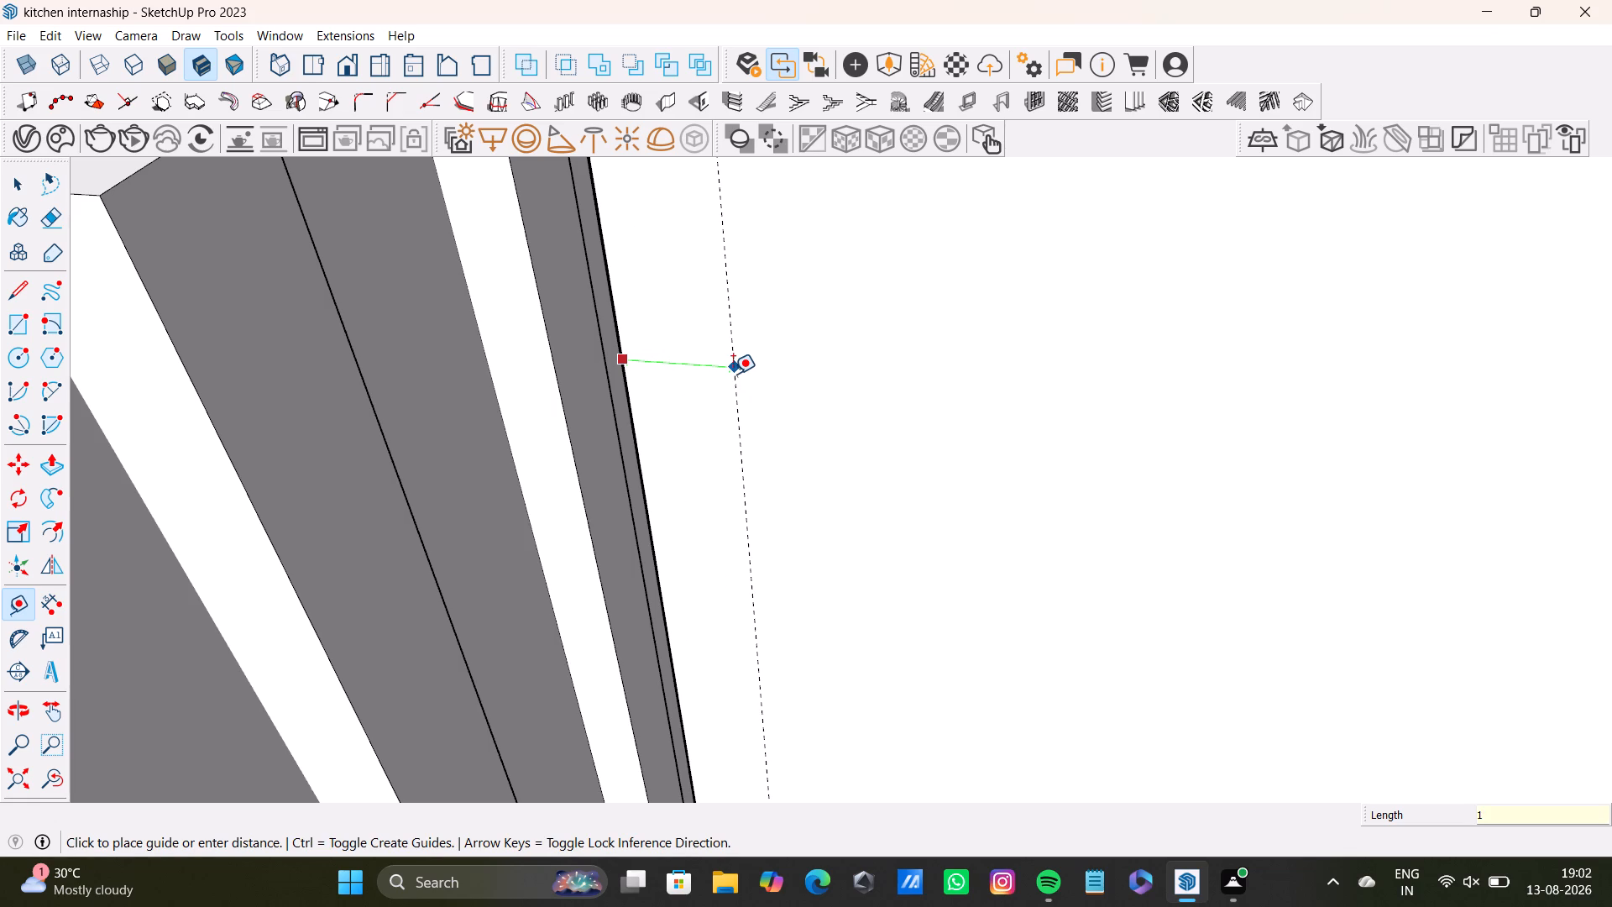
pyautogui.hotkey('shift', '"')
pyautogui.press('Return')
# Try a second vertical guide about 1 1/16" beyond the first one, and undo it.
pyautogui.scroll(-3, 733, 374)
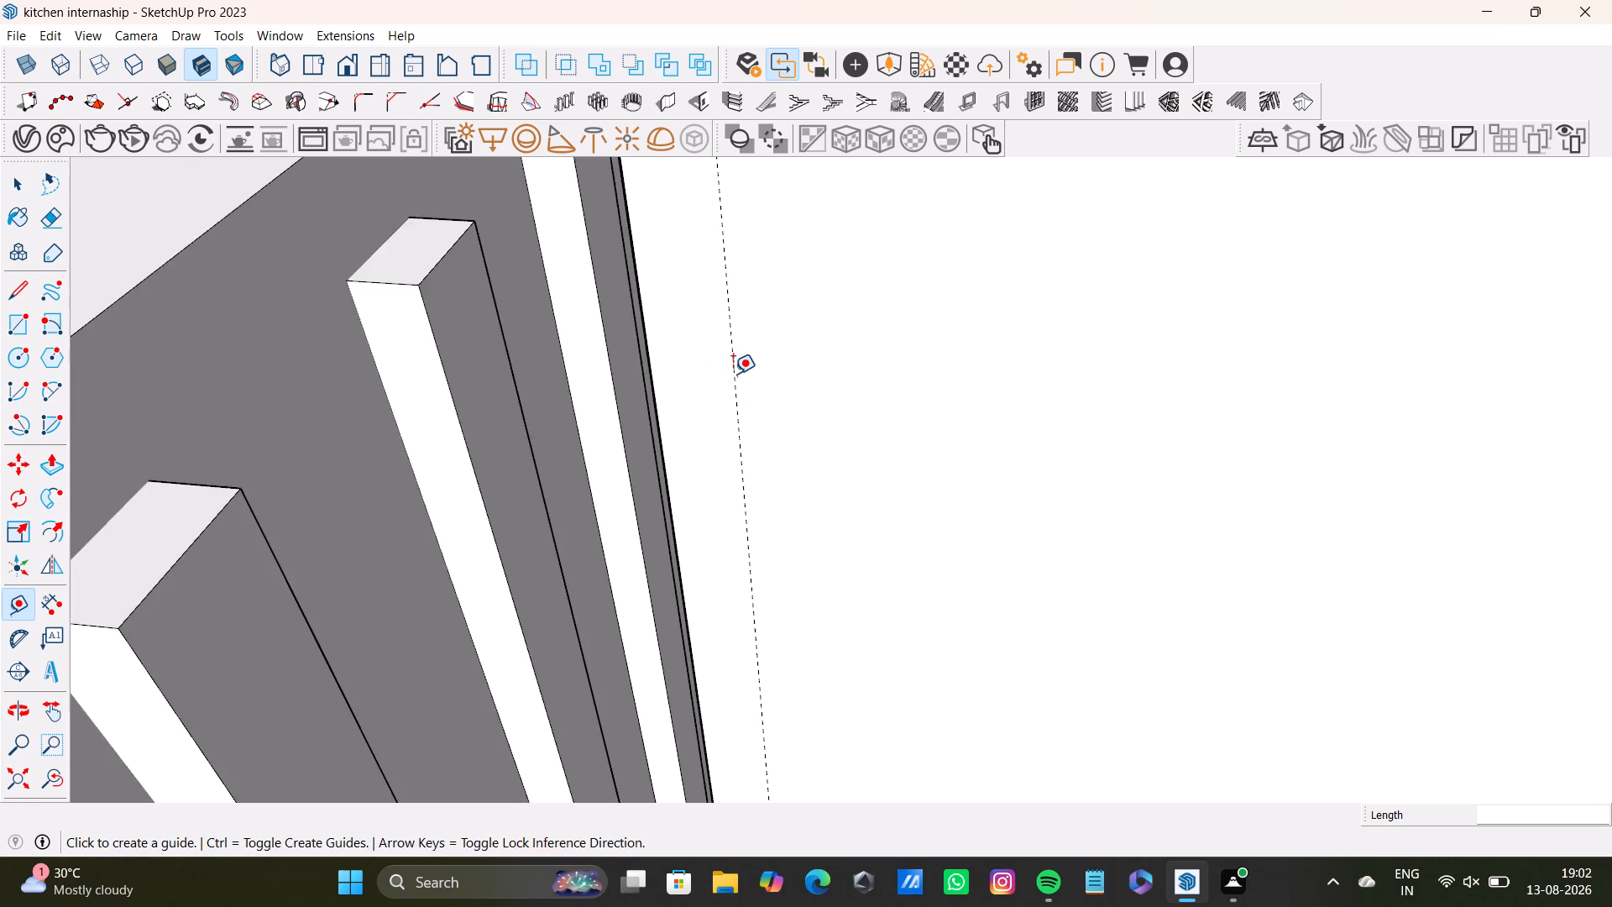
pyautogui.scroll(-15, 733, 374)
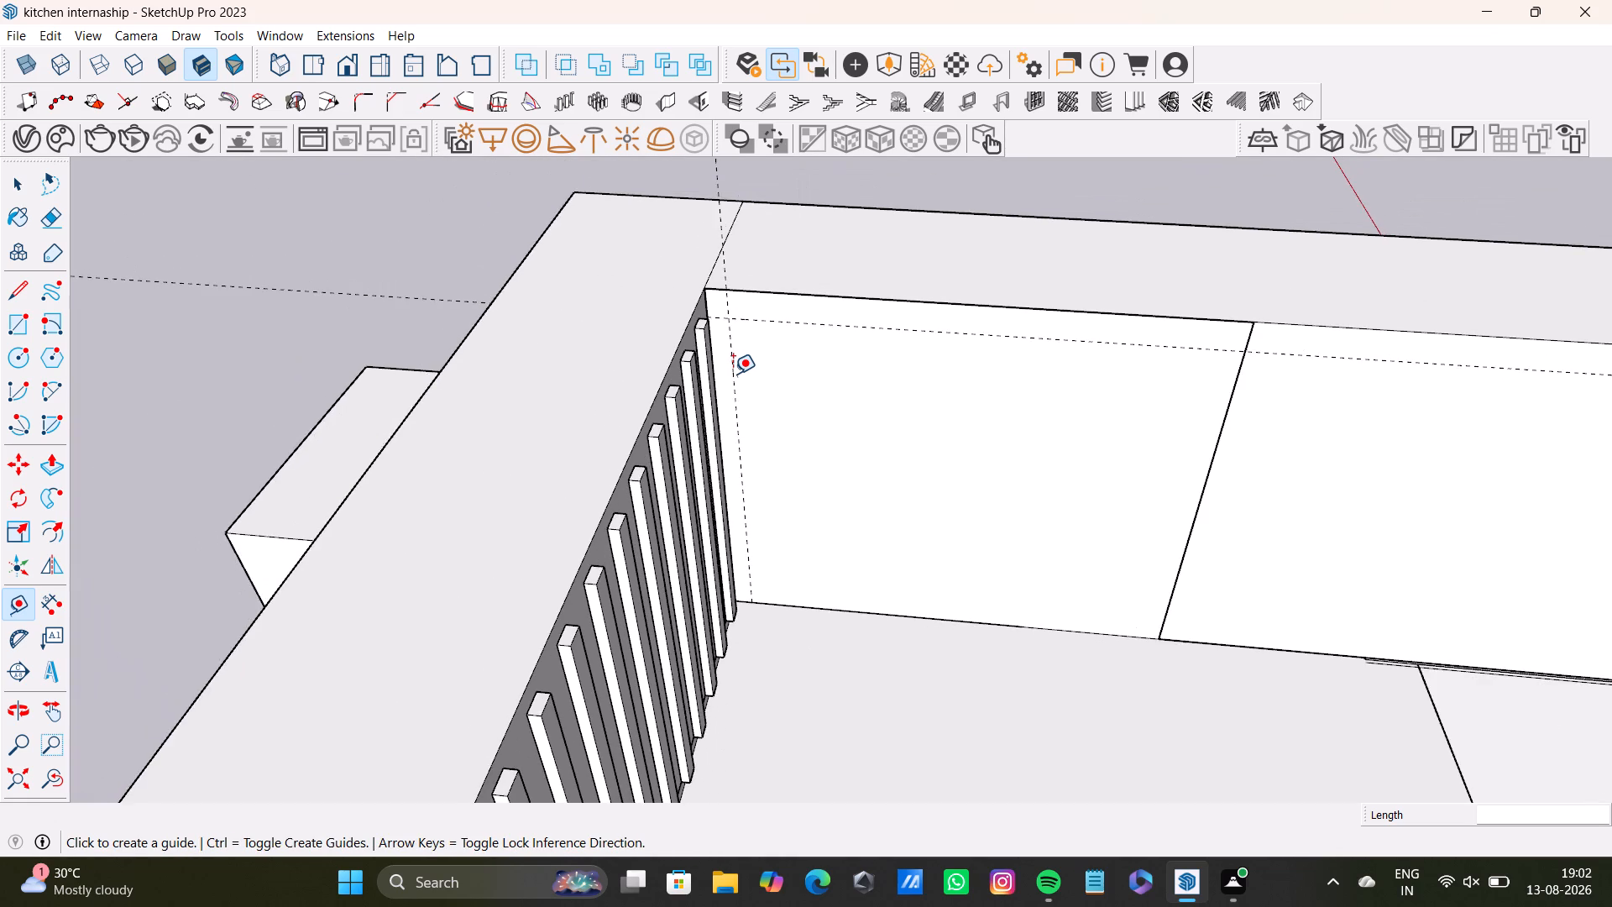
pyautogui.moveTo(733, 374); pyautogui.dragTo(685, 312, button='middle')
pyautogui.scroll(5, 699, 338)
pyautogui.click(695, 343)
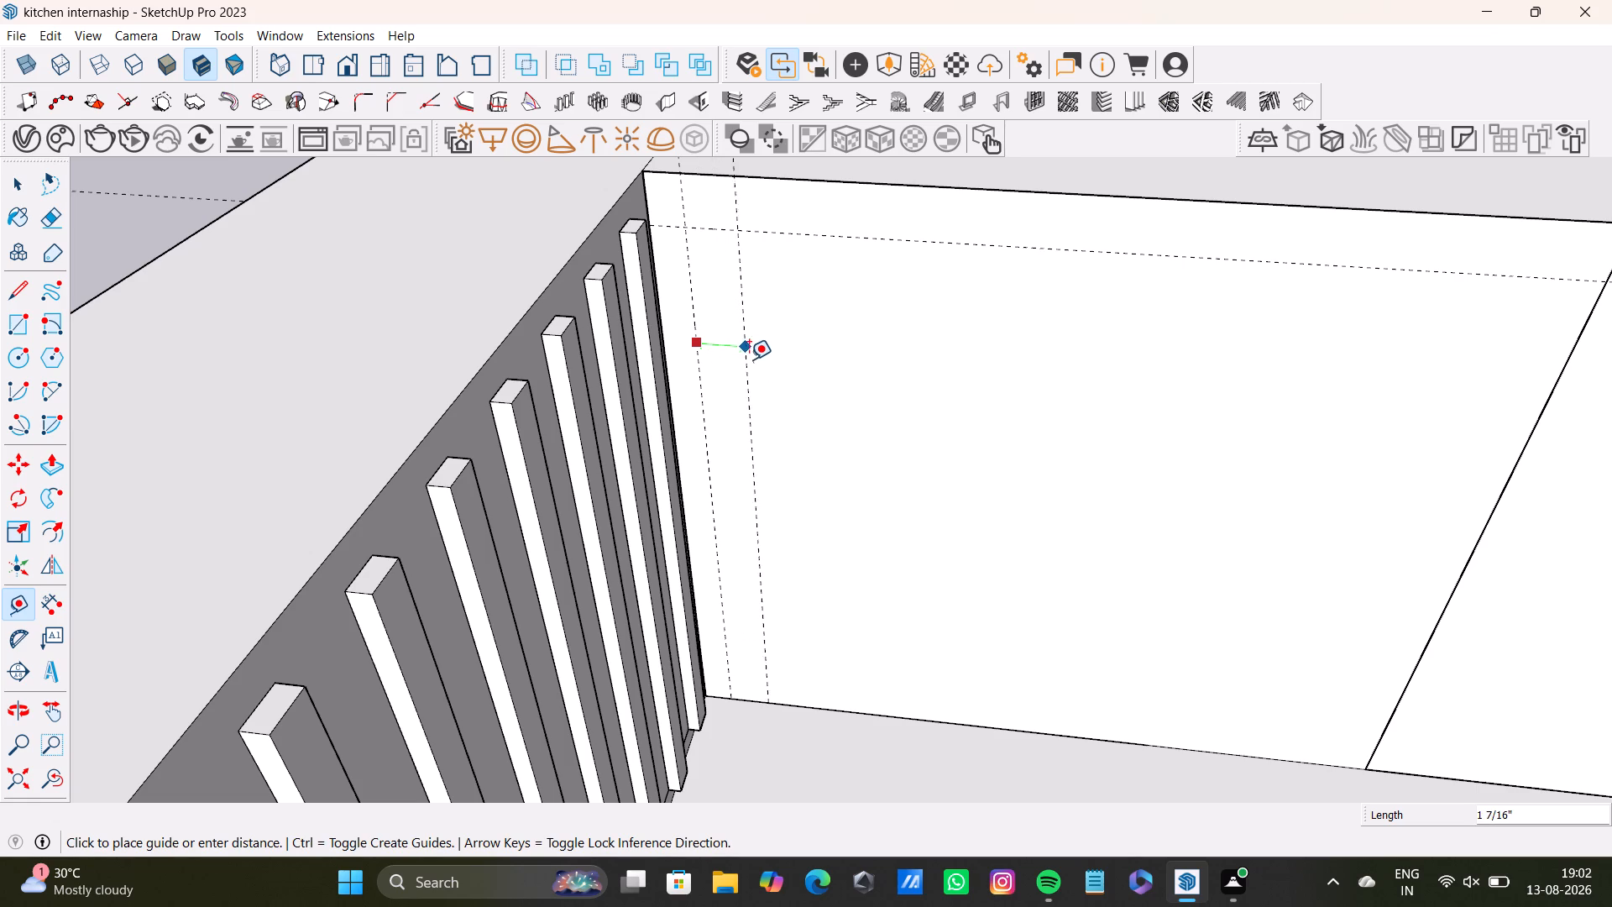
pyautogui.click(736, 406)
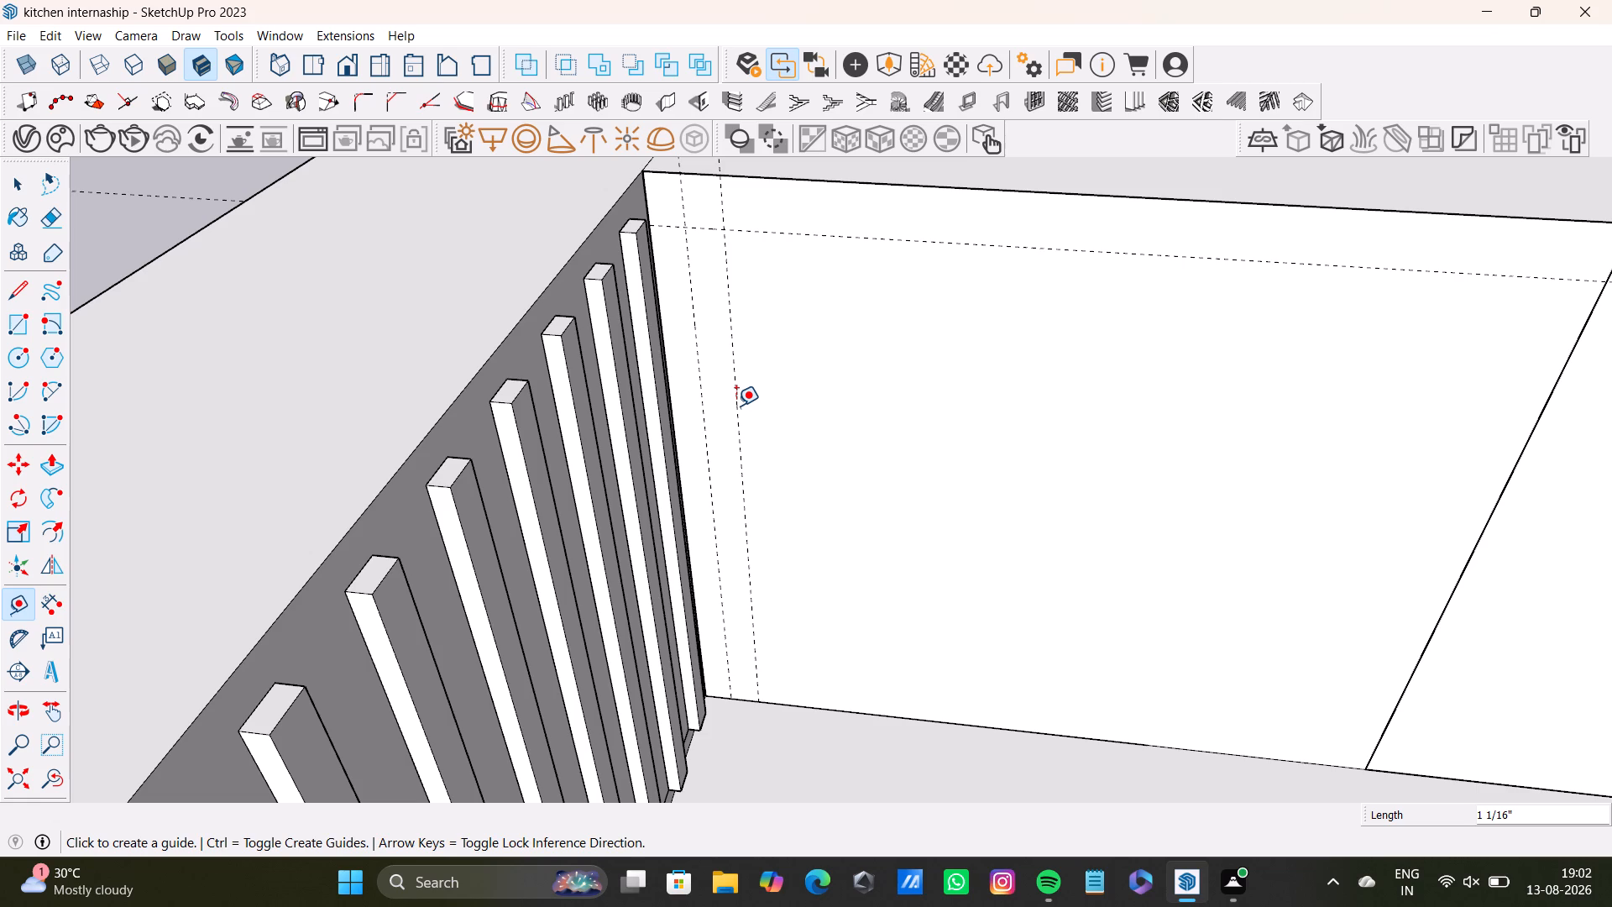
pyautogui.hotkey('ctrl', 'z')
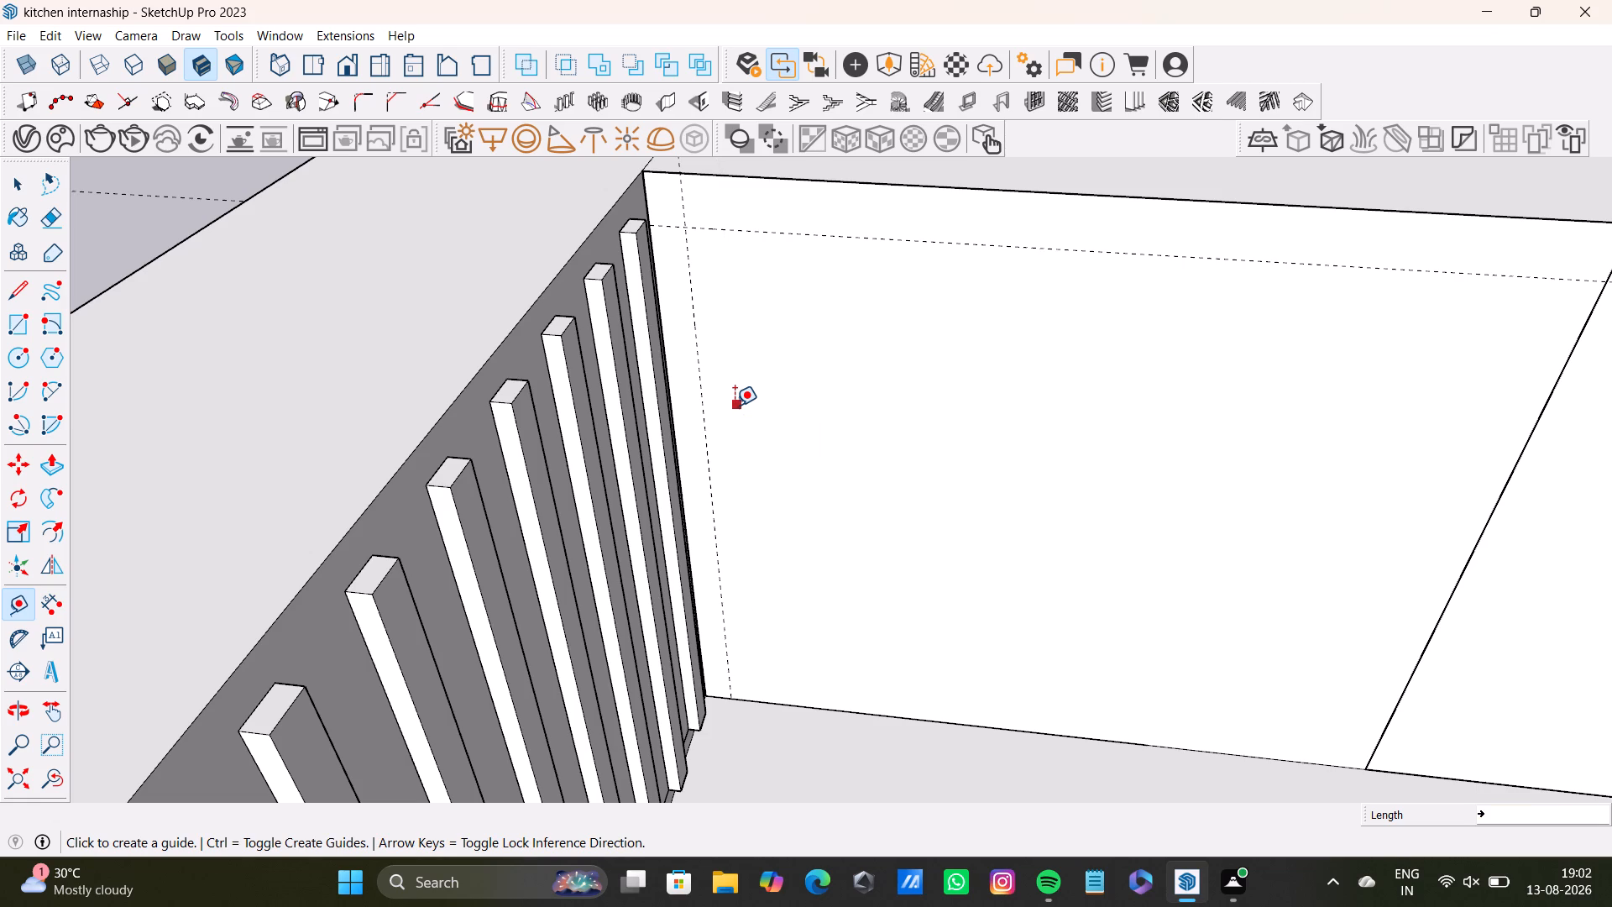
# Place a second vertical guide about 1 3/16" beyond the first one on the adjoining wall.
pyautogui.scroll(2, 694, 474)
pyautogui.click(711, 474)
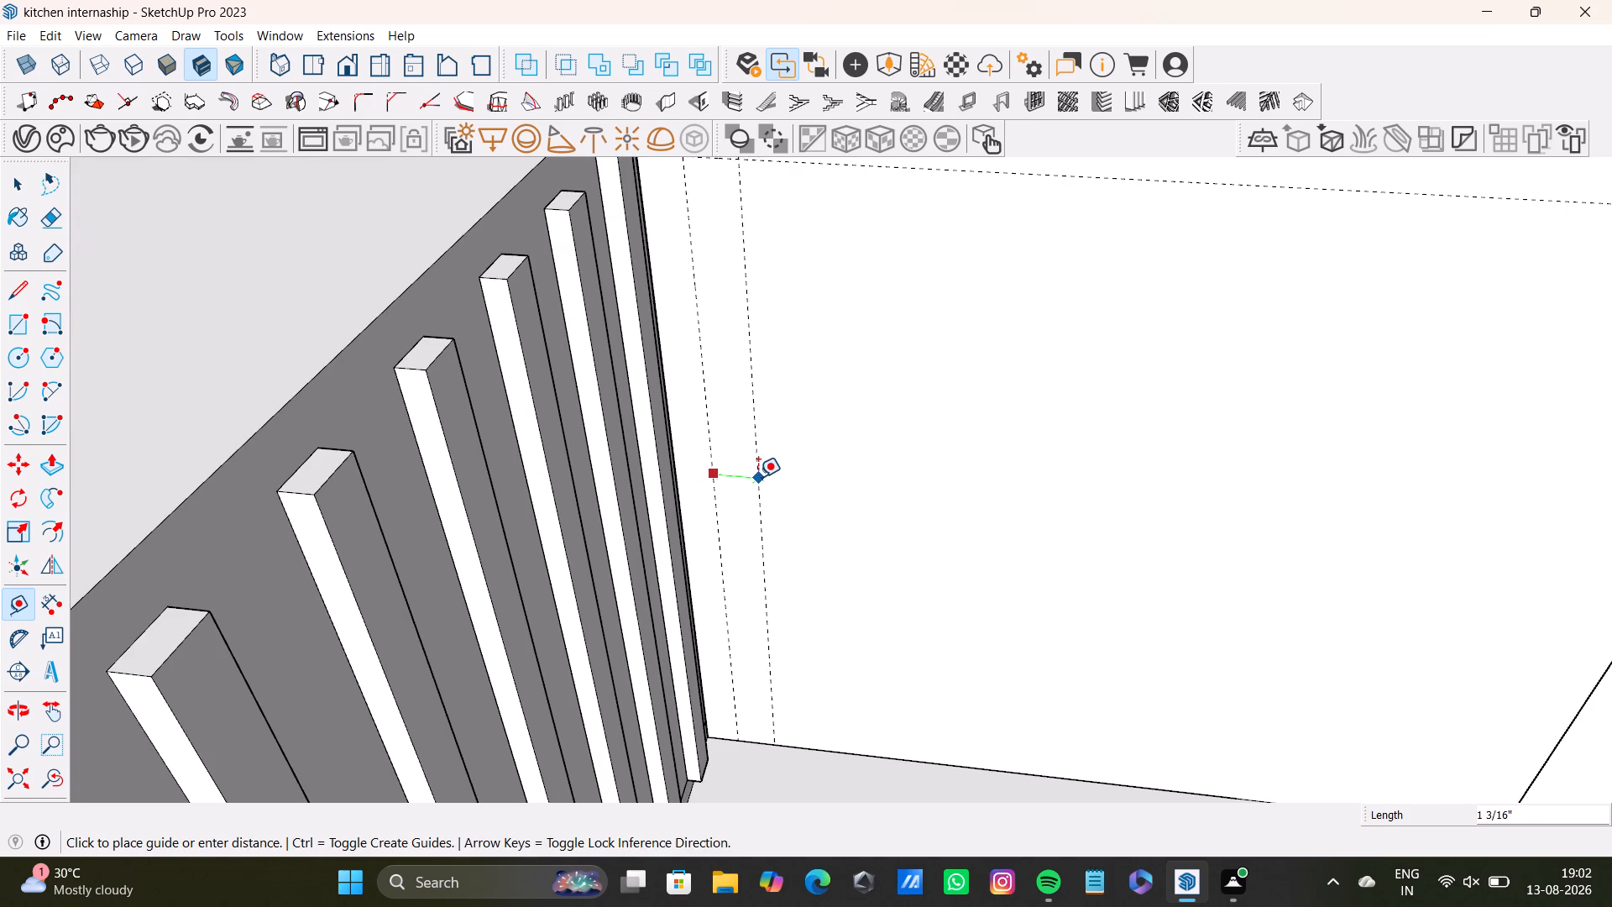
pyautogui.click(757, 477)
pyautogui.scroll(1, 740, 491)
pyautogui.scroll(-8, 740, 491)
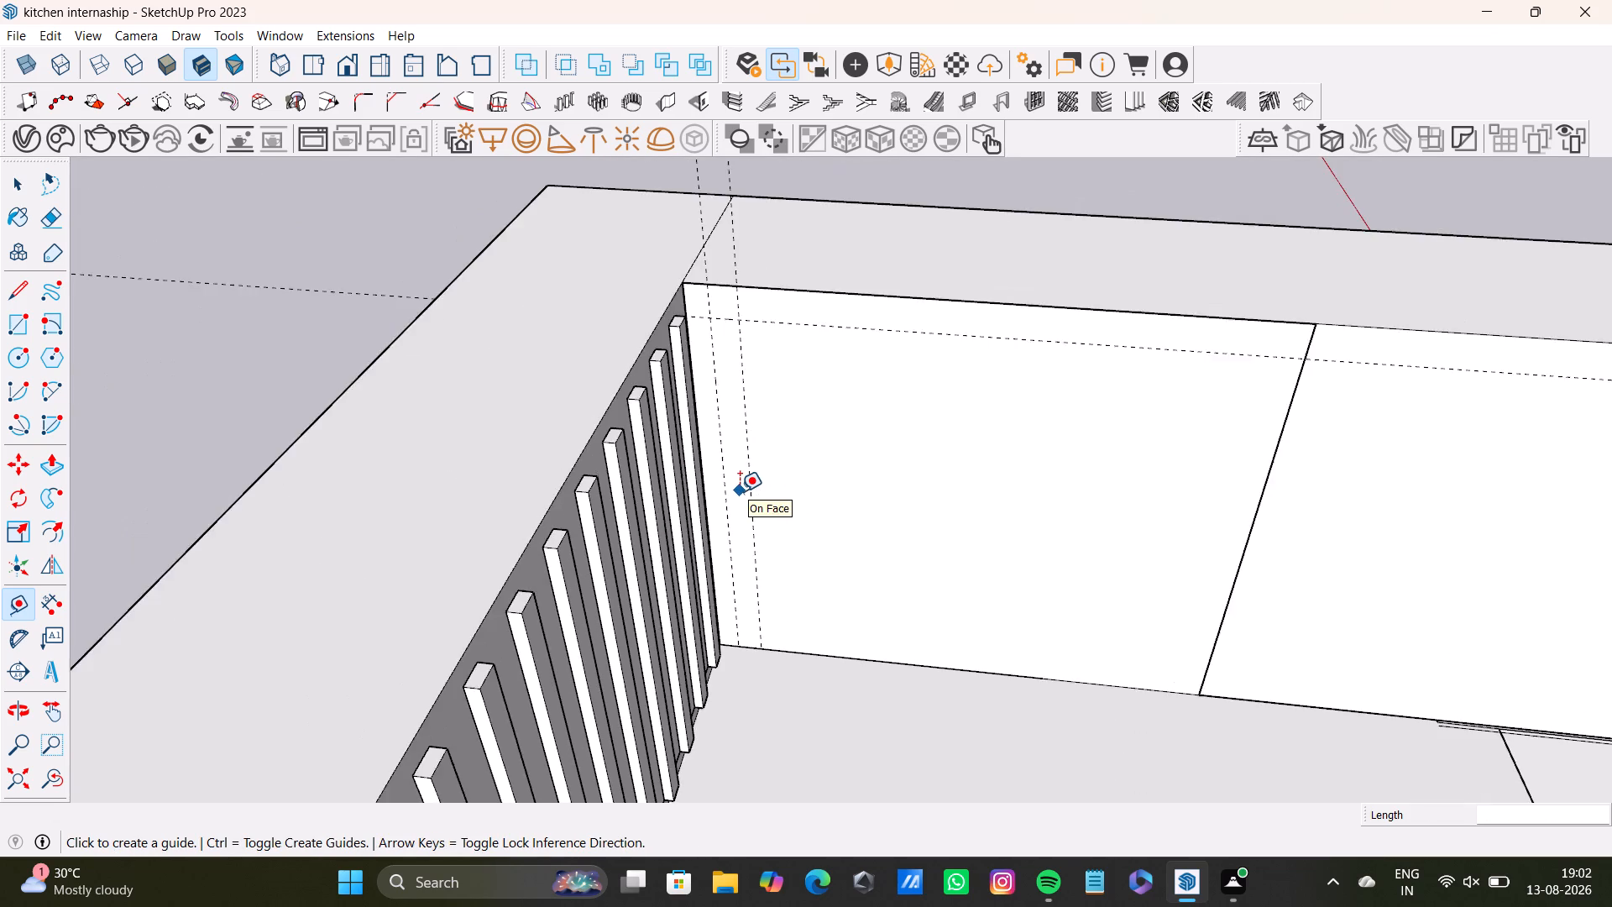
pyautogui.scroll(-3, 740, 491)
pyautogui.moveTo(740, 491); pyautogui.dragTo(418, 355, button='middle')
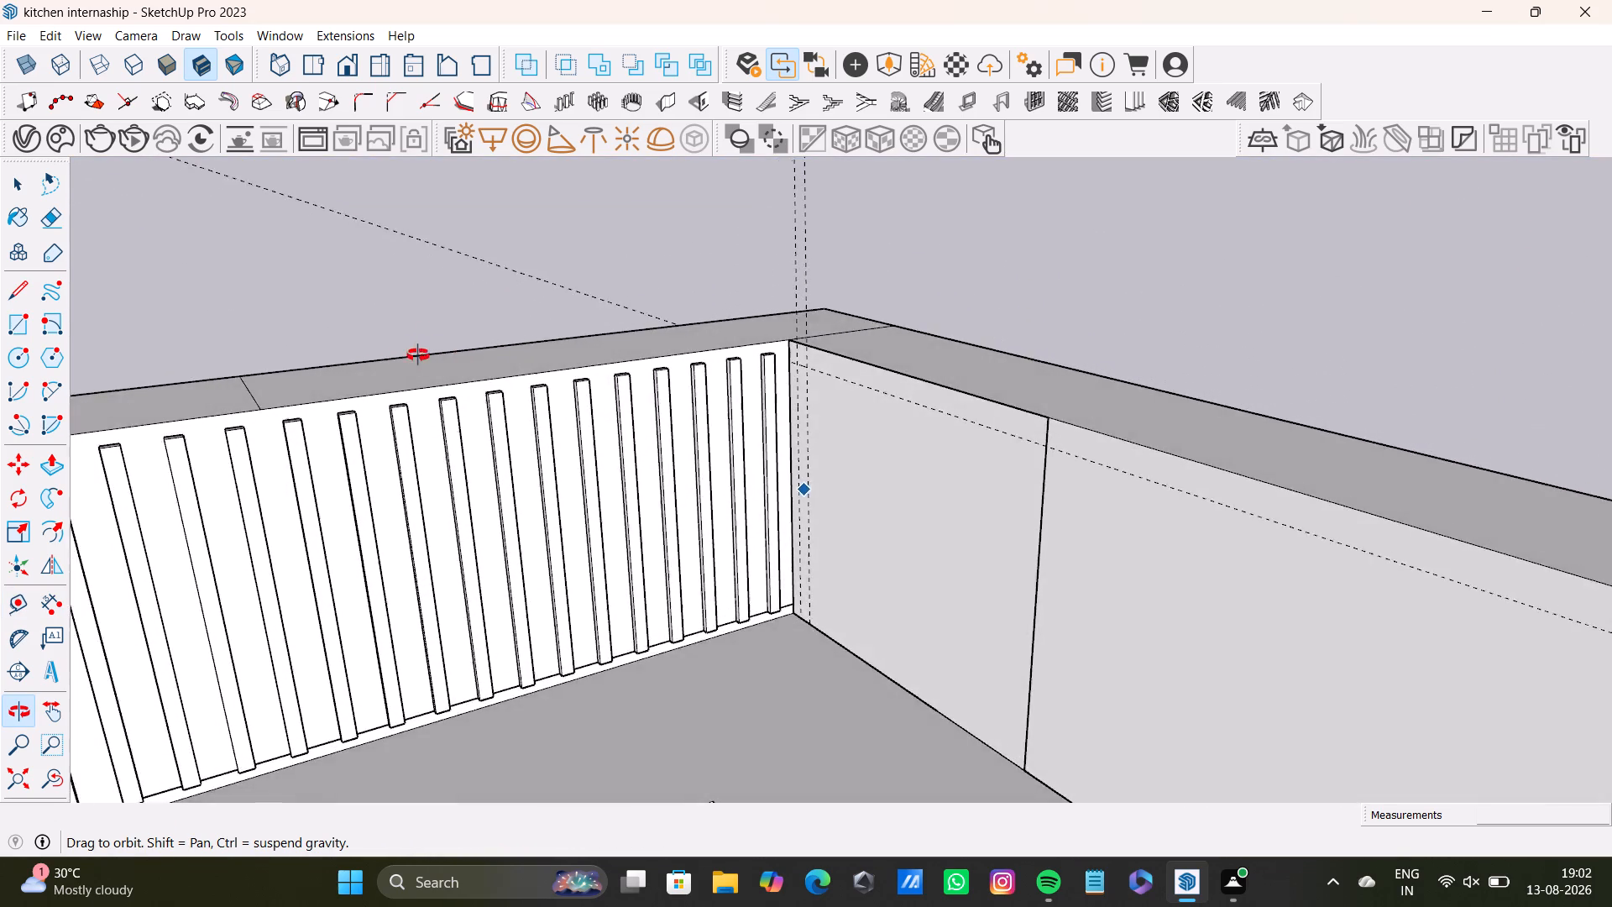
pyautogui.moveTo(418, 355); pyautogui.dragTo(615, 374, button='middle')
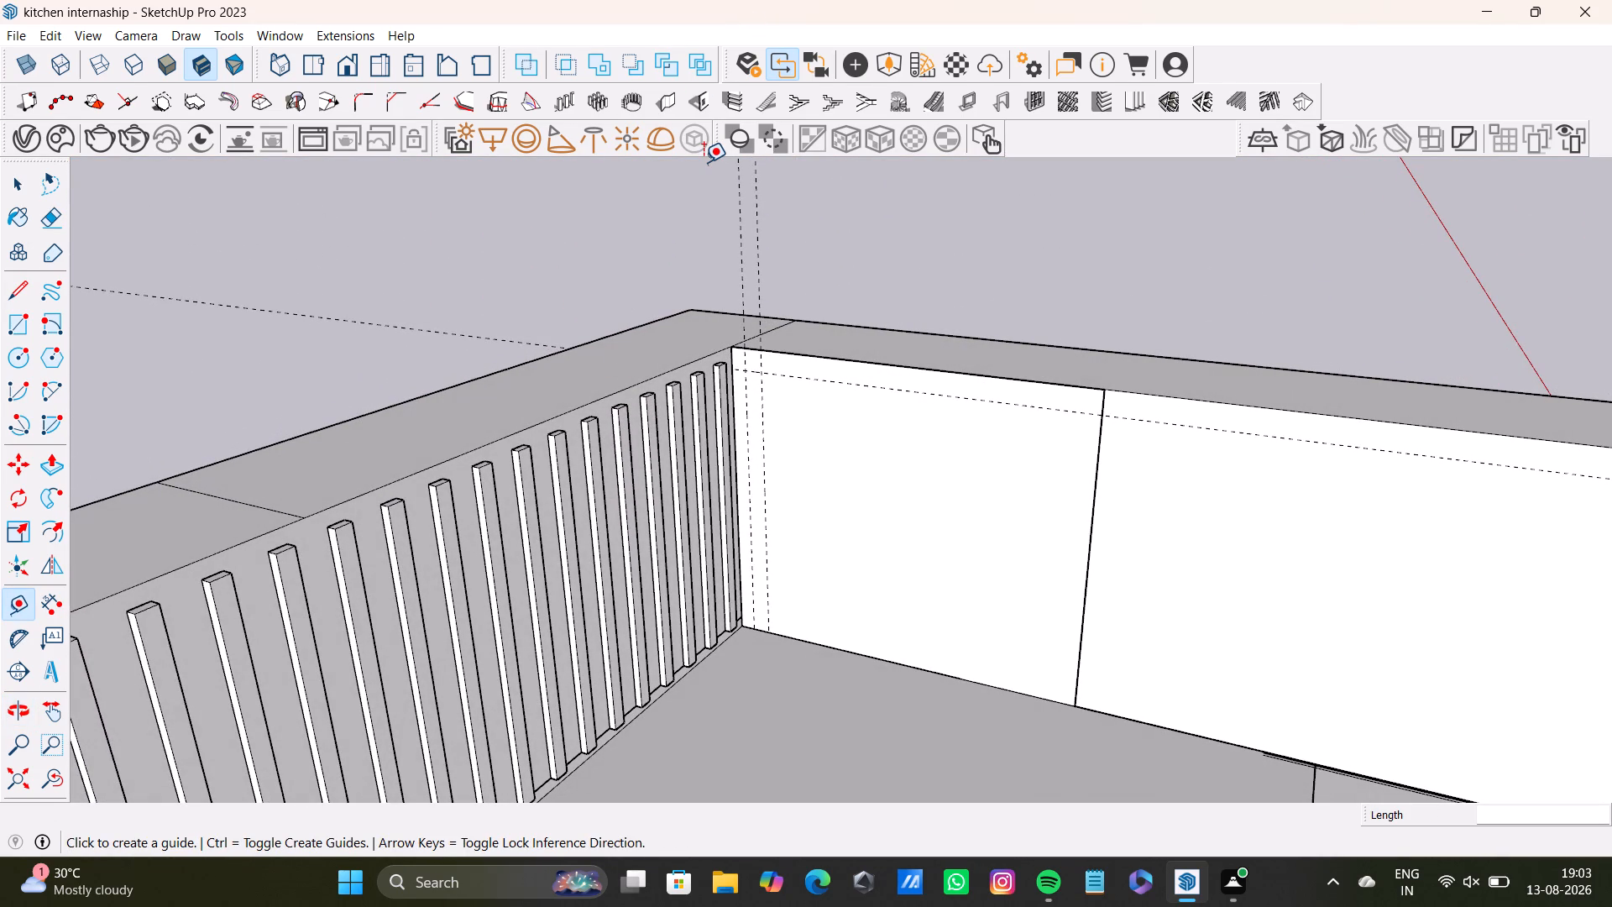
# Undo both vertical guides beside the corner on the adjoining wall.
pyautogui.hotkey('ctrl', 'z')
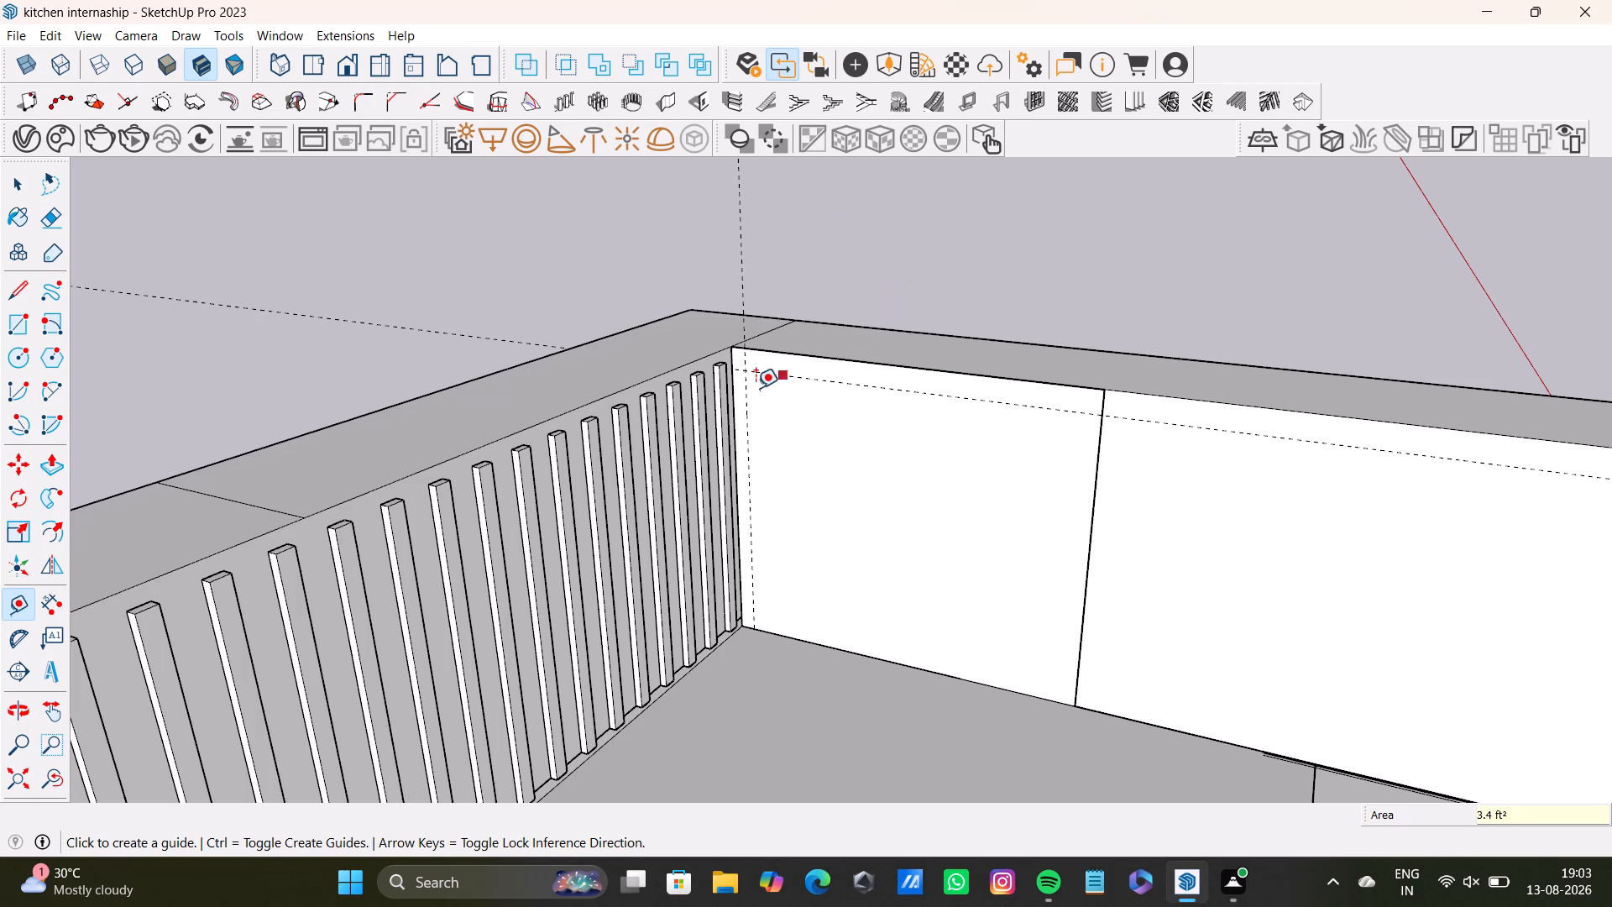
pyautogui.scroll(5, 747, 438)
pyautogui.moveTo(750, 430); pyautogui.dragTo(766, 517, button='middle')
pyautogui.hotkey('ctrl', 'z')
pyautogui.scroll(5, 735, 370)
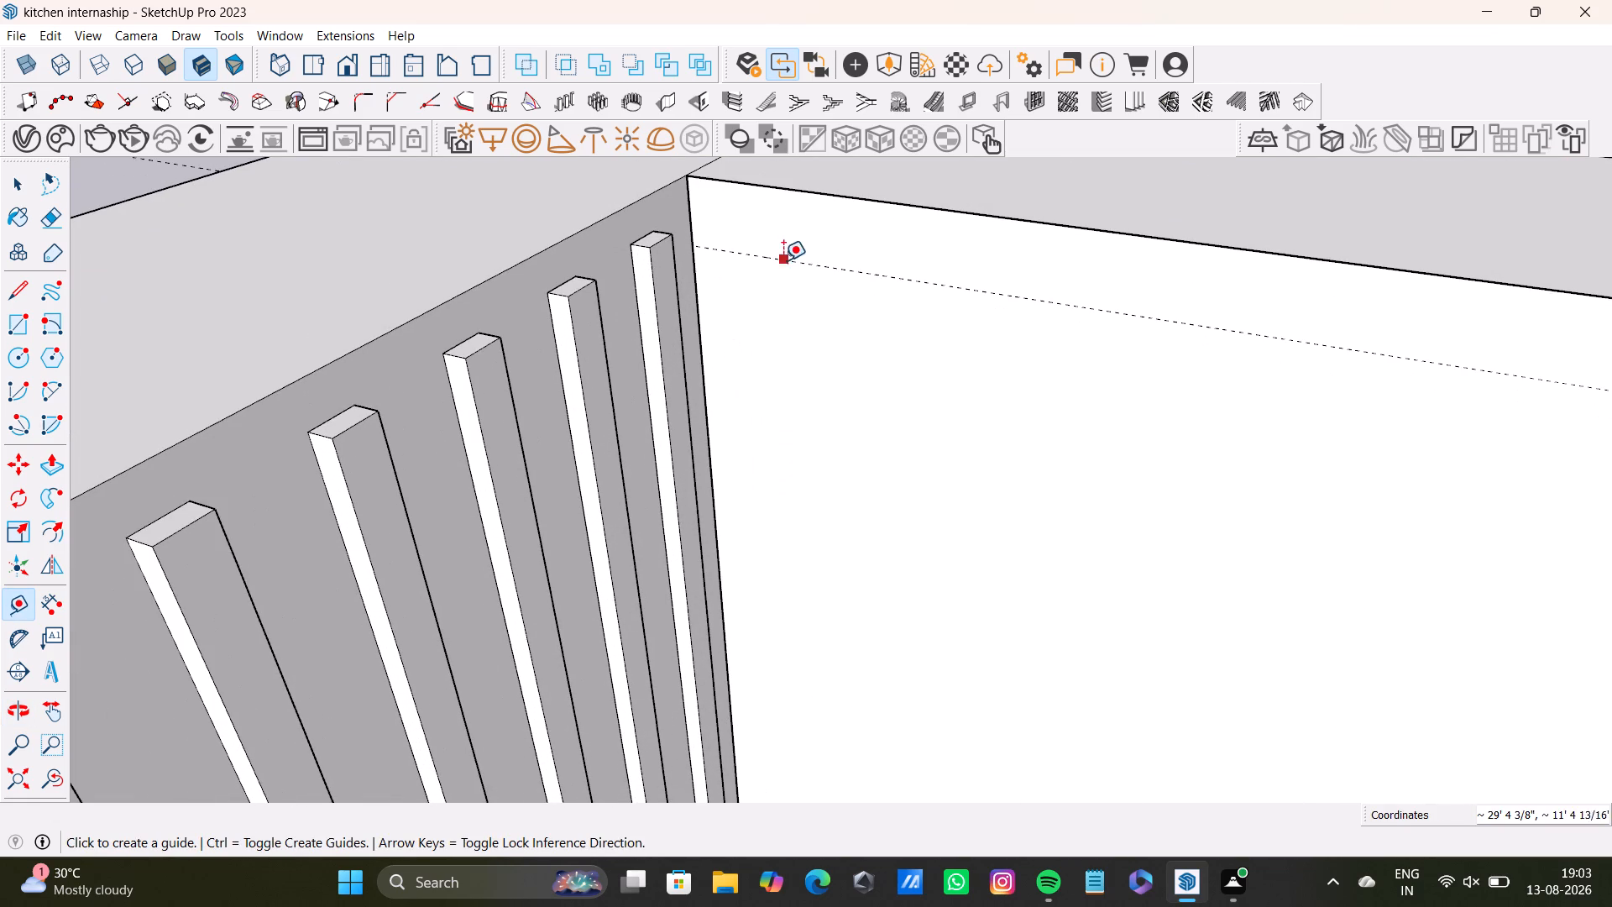
# Delete the horizontal guide near the top of the adjoining wall.
pyautogui.press('space')
pyautogui.click(824, 263)
pyautogui.click(833, 267)
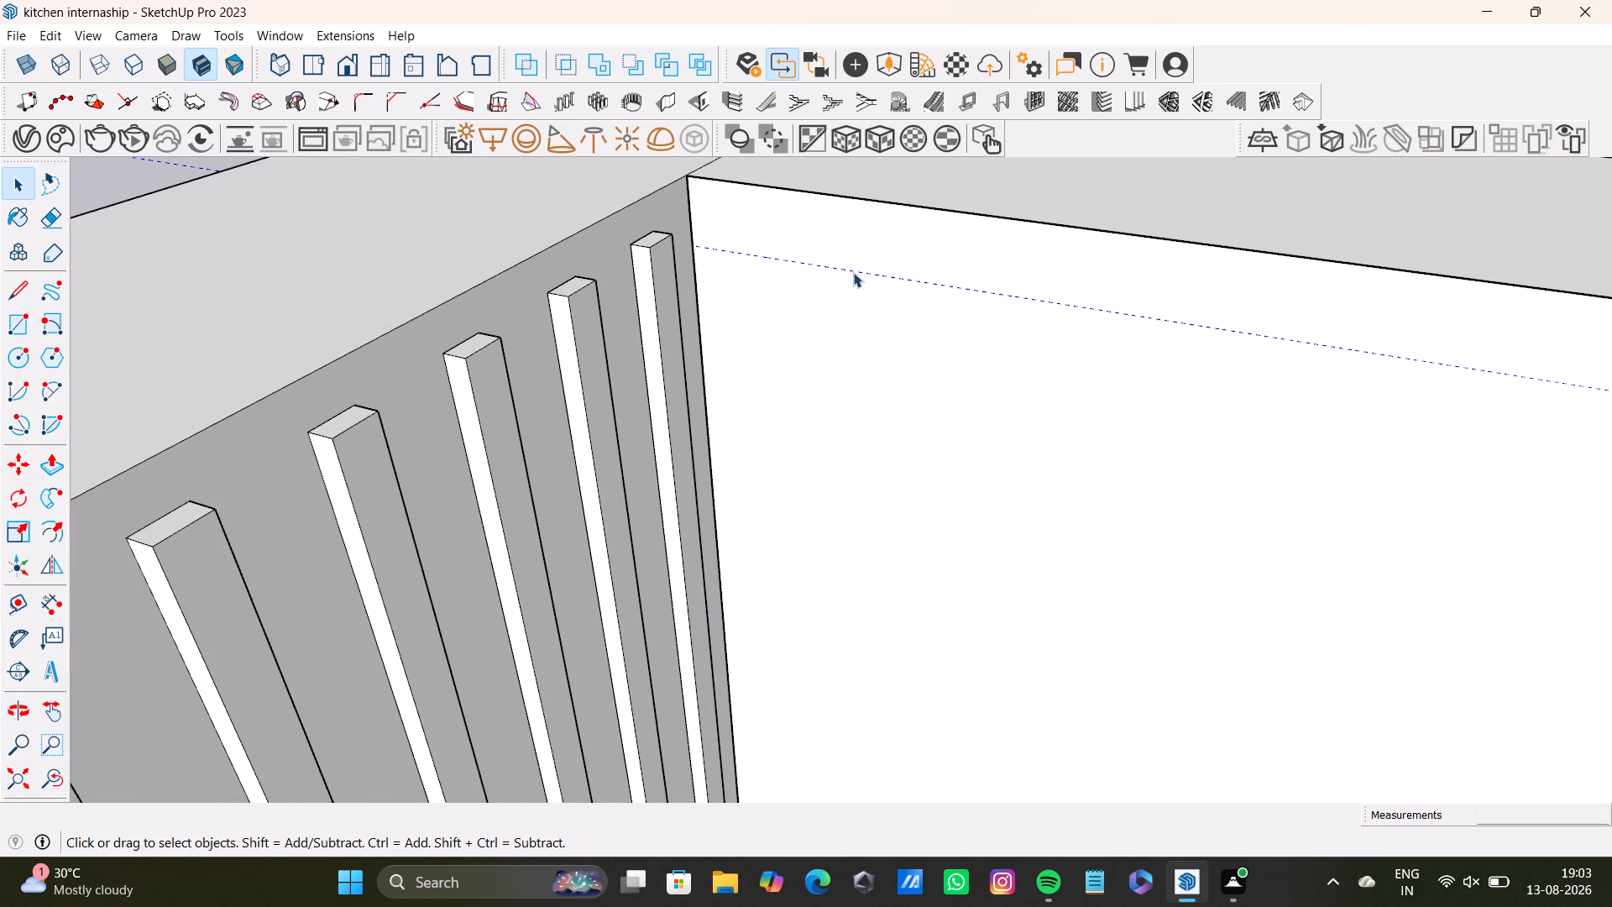
pyautogui.press('Delete')
# Copy the second slat from the corner about 4 5/8", placing the copy in the corner against the adjoining wall.
pyautogui.scroll(-3, 680, 380)
pyautogui.moveTo(688, 401); pyautogui.dragTo(403, 545, button='middle')
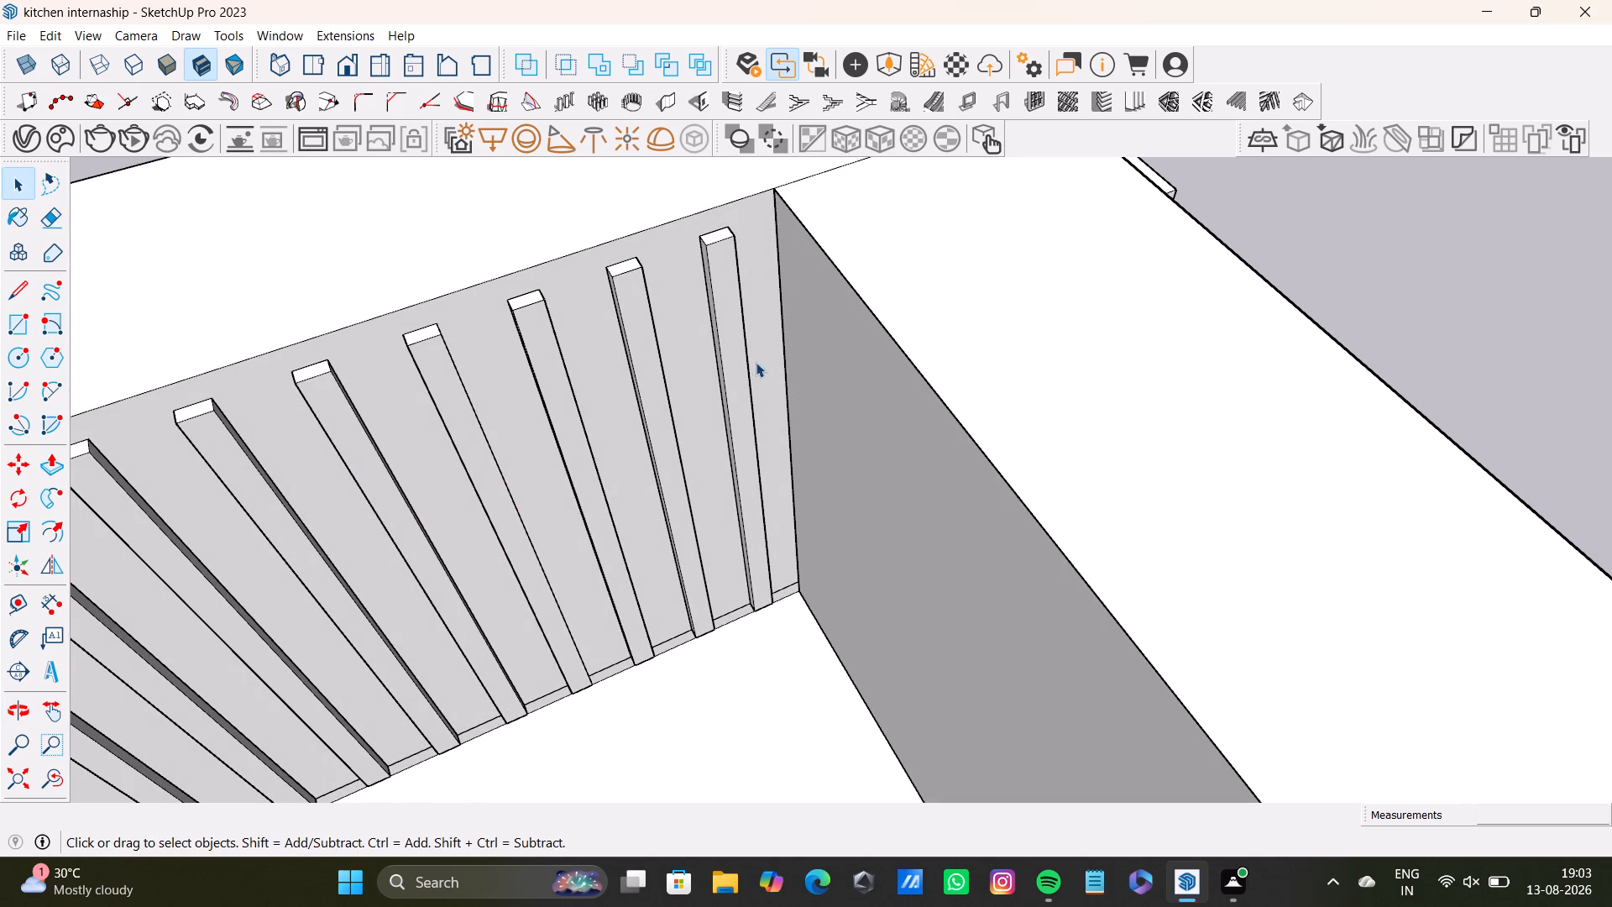
pyautogui.scroll(4, 600, 426)
pyautogui.moveTo(650, 294); pyautogui.dragTo(748, 302, button='middle')
pyautogui.scroll(2, 666, 291)
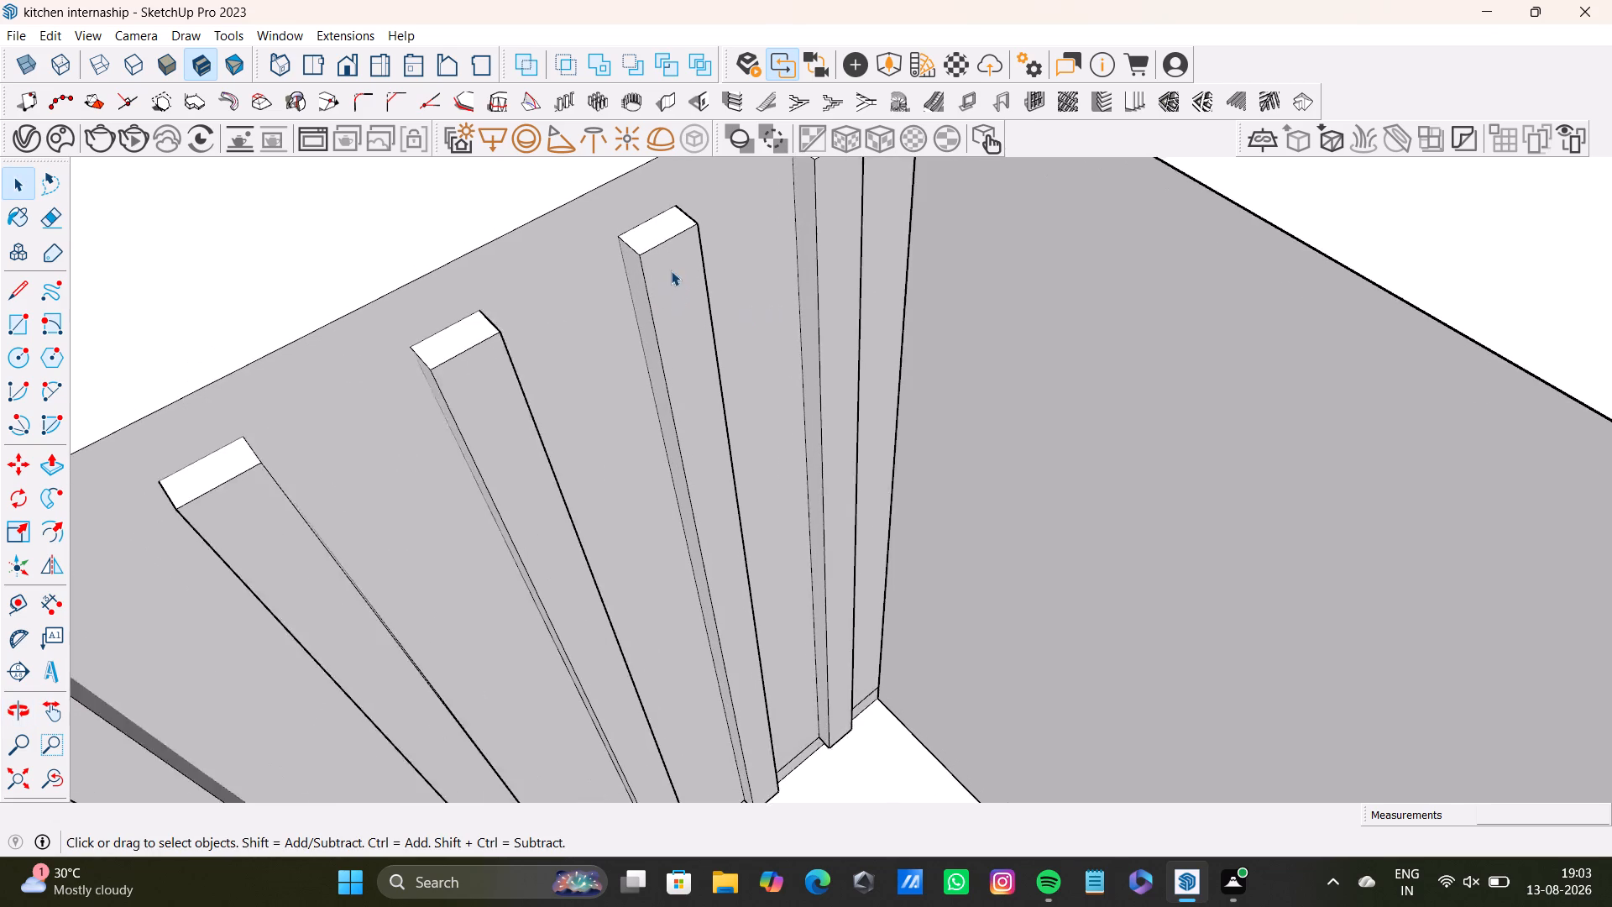
pyautogui.scroll(2, 671, 270)
pyautogui.doubleClick(659, 226)
pyautogui.keyDown('shift'); pyautogui.doubleClick(627, 261); pyautogui.keyUp('shift')
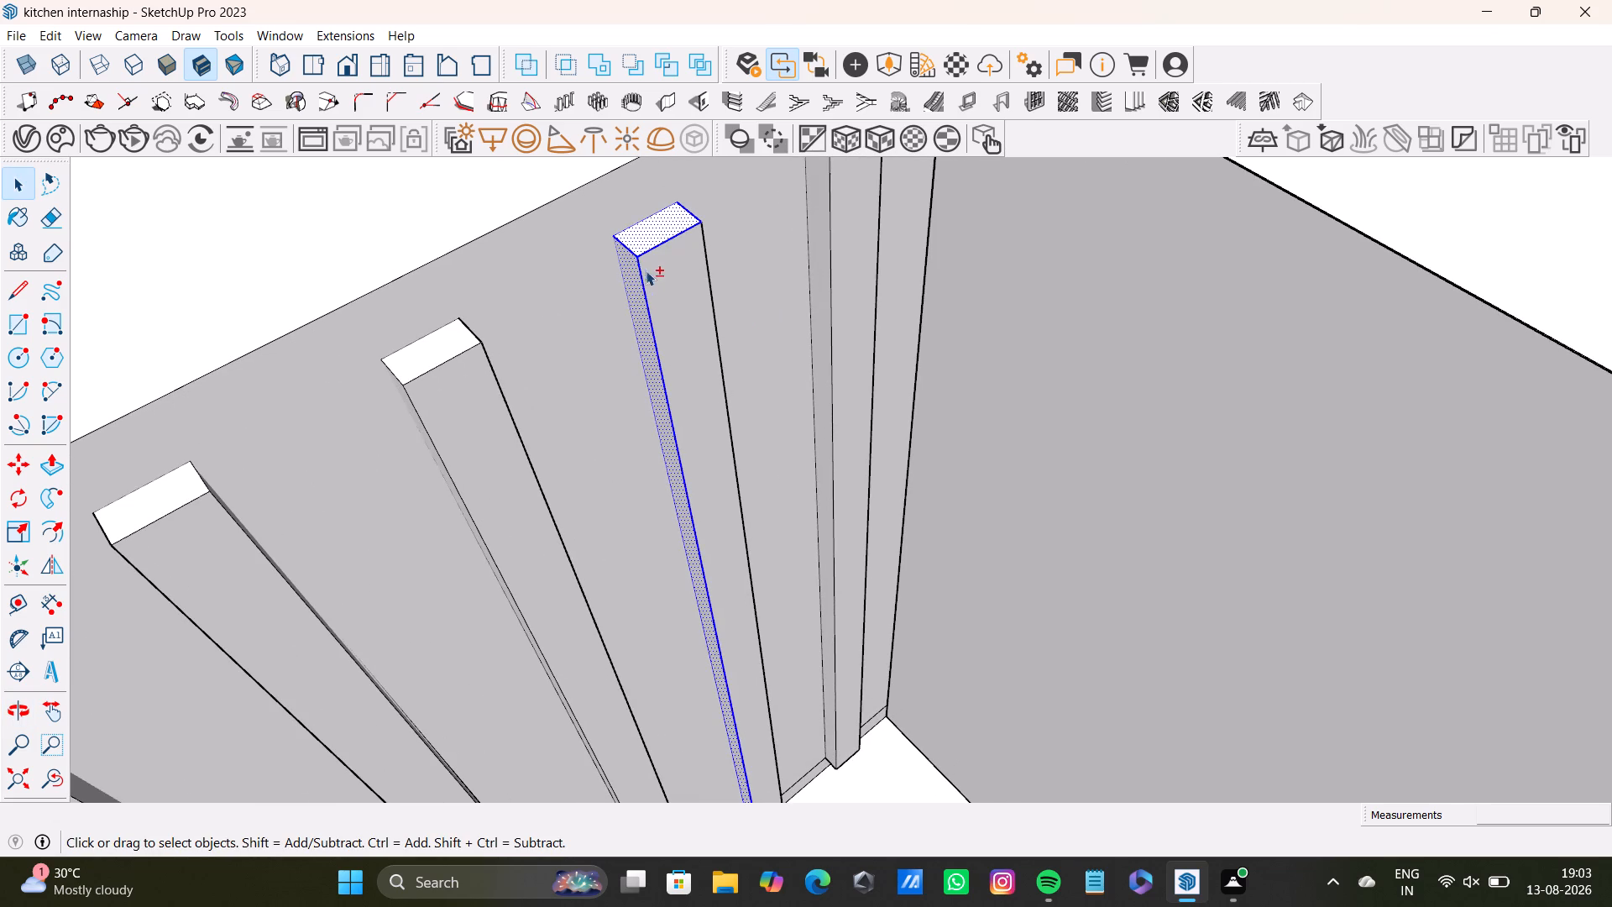
pyautogui.keyDown('shift'); pyautogui.doubleClick(657, 275); pyautogui.keyUp('shift')
pyautogui.moveTo(703, 301); pyautogui.dragTo(330, 287, button='middle')
pyautogui.scroll(2, 809, 354)
pyautogui.moveTo(969, 322); pyautogui.dragTo(802, 281, button='middle')
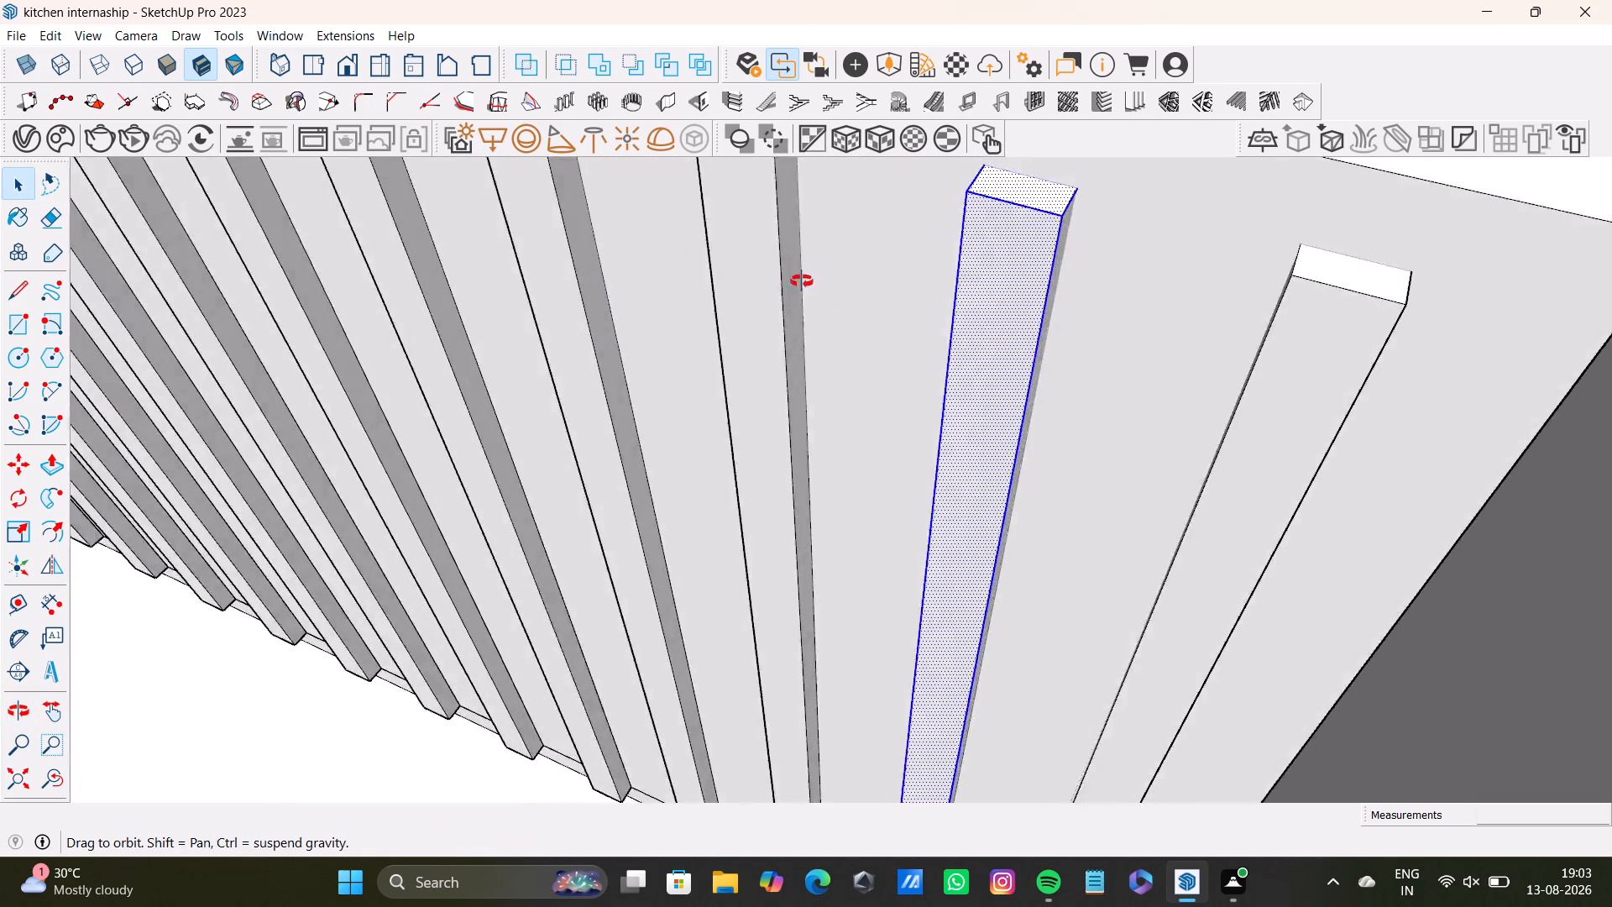
pyautogui.moveTo(802, 281); pyautogui.dragTo(782, 270, button='middle')
pyautogui.scroll(3, 1048, 281)
pyautogui.keyDown('shift'); pyautogui.doubleClick(1115, 272); pyautogui.keyUp('shift')
pyautogui.scroll(-2, 1004, 417)
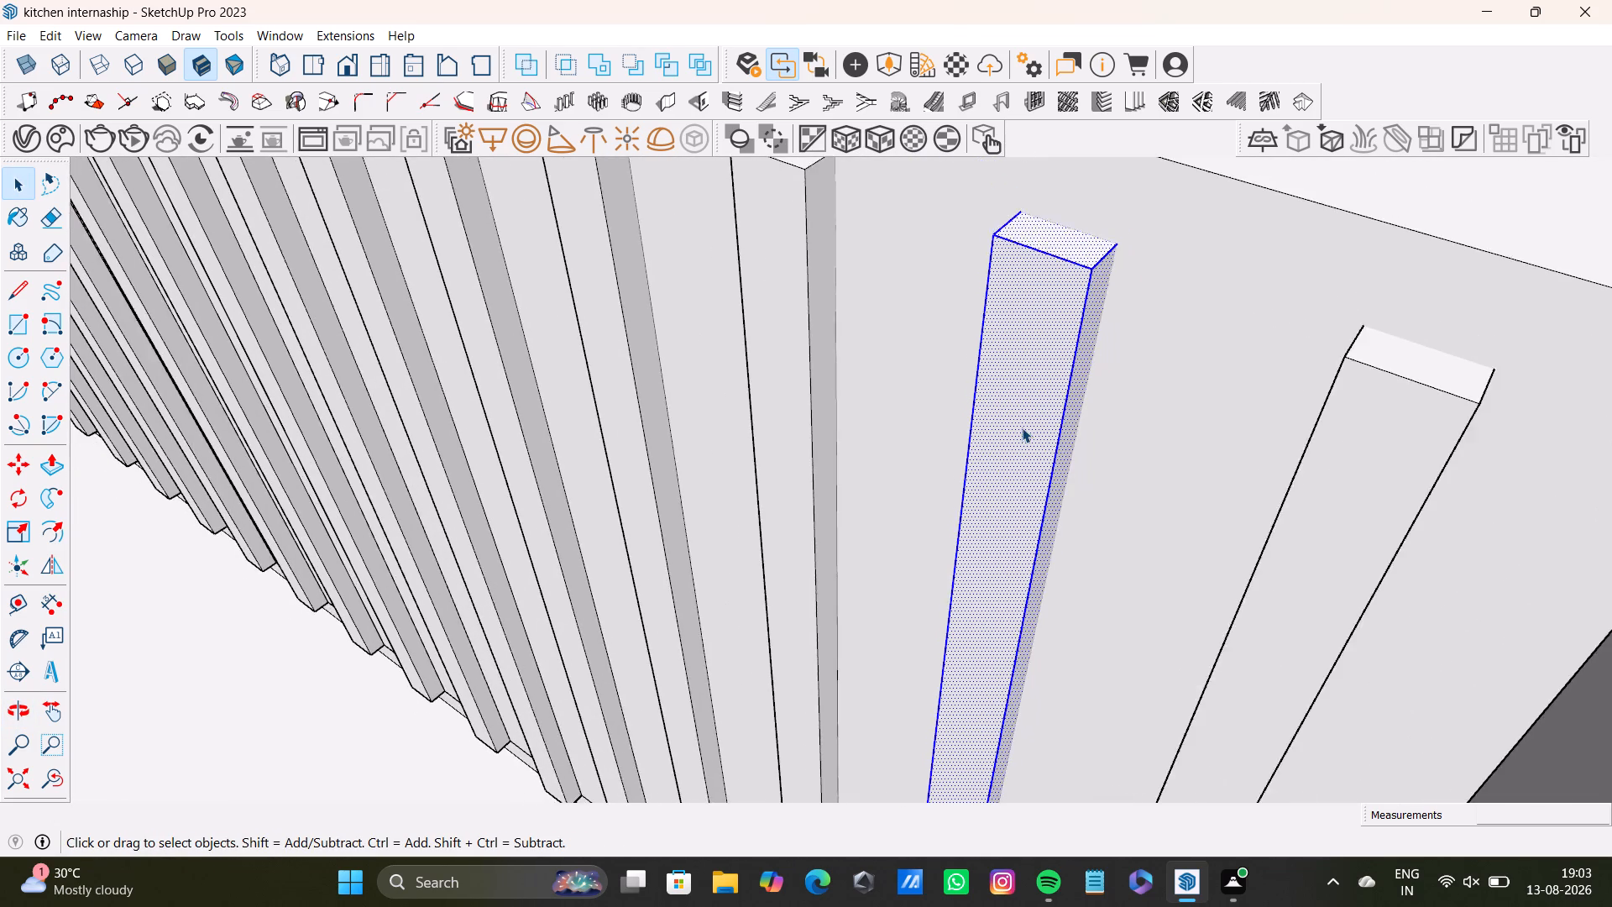
pyautogui.scroll(-12, 1022, 427)
pyautogui.moveTo(998, 532); pyautogui.dragTo(1189, 315, button='middle')
pyautogui.scroll(6, 1096, 577)
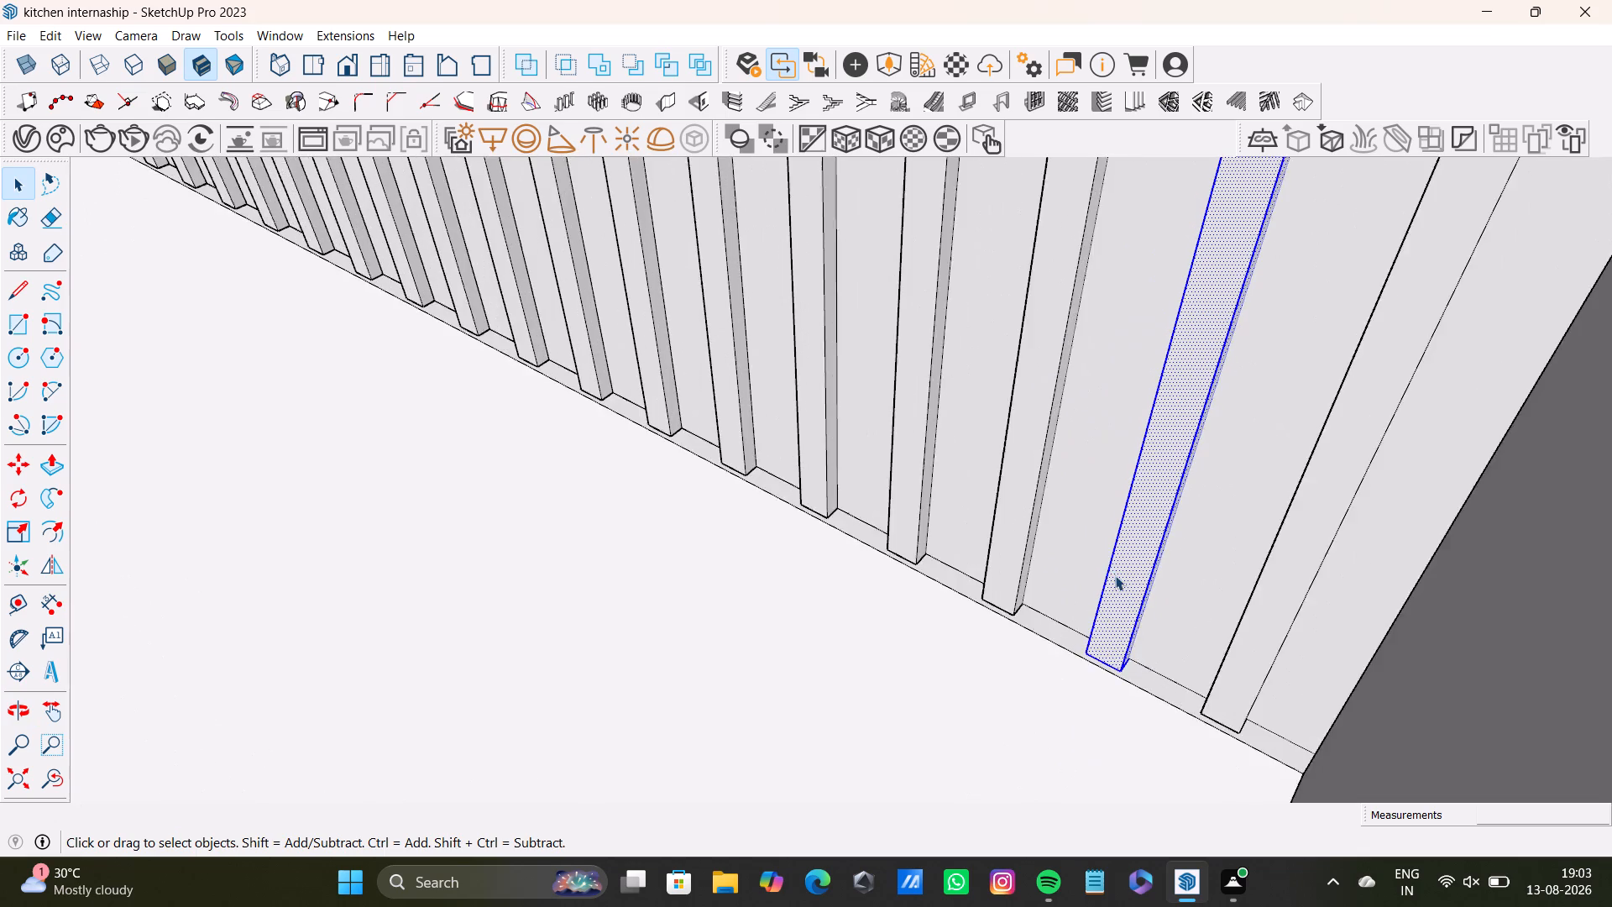
pyautogui.scroll(3, 1115, 575)
pyautogui.moveTo(1109, 653); pyautogui.dragTo(1248, 496, button='middle')
pyautogui.moveTo(1224, 506); pyautogui.dragTo(1239, 546, button='middle')
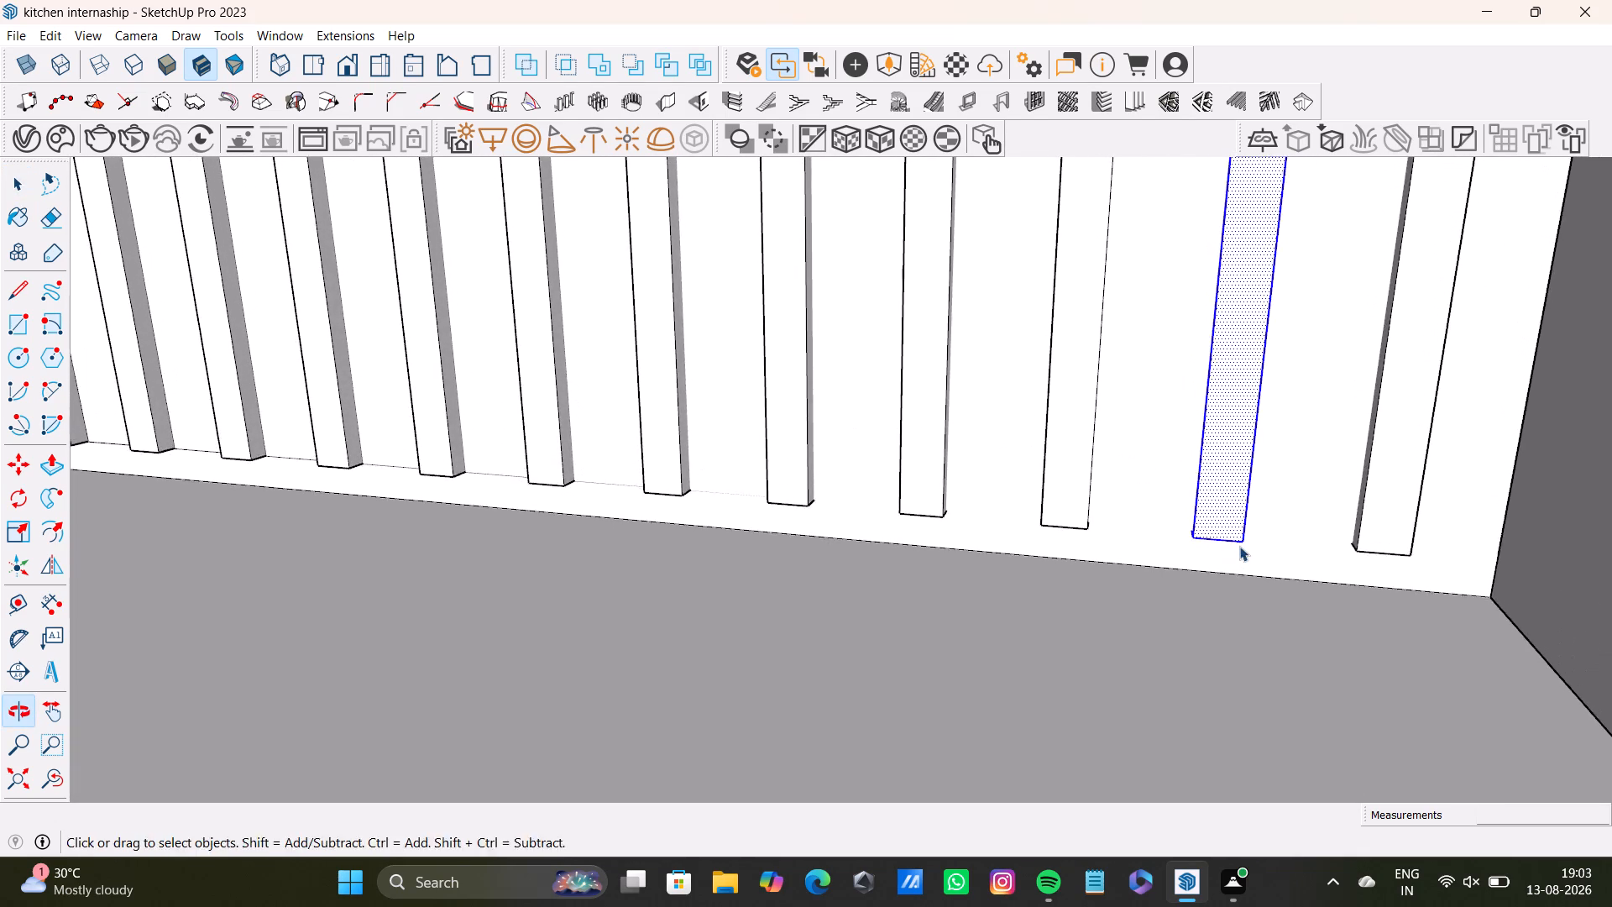
pyautogui.moveTo(1239, 546); pyautogui.dragTo(1354, 383, button='middle')
pyautogui.scroll(3, 1240, 462)
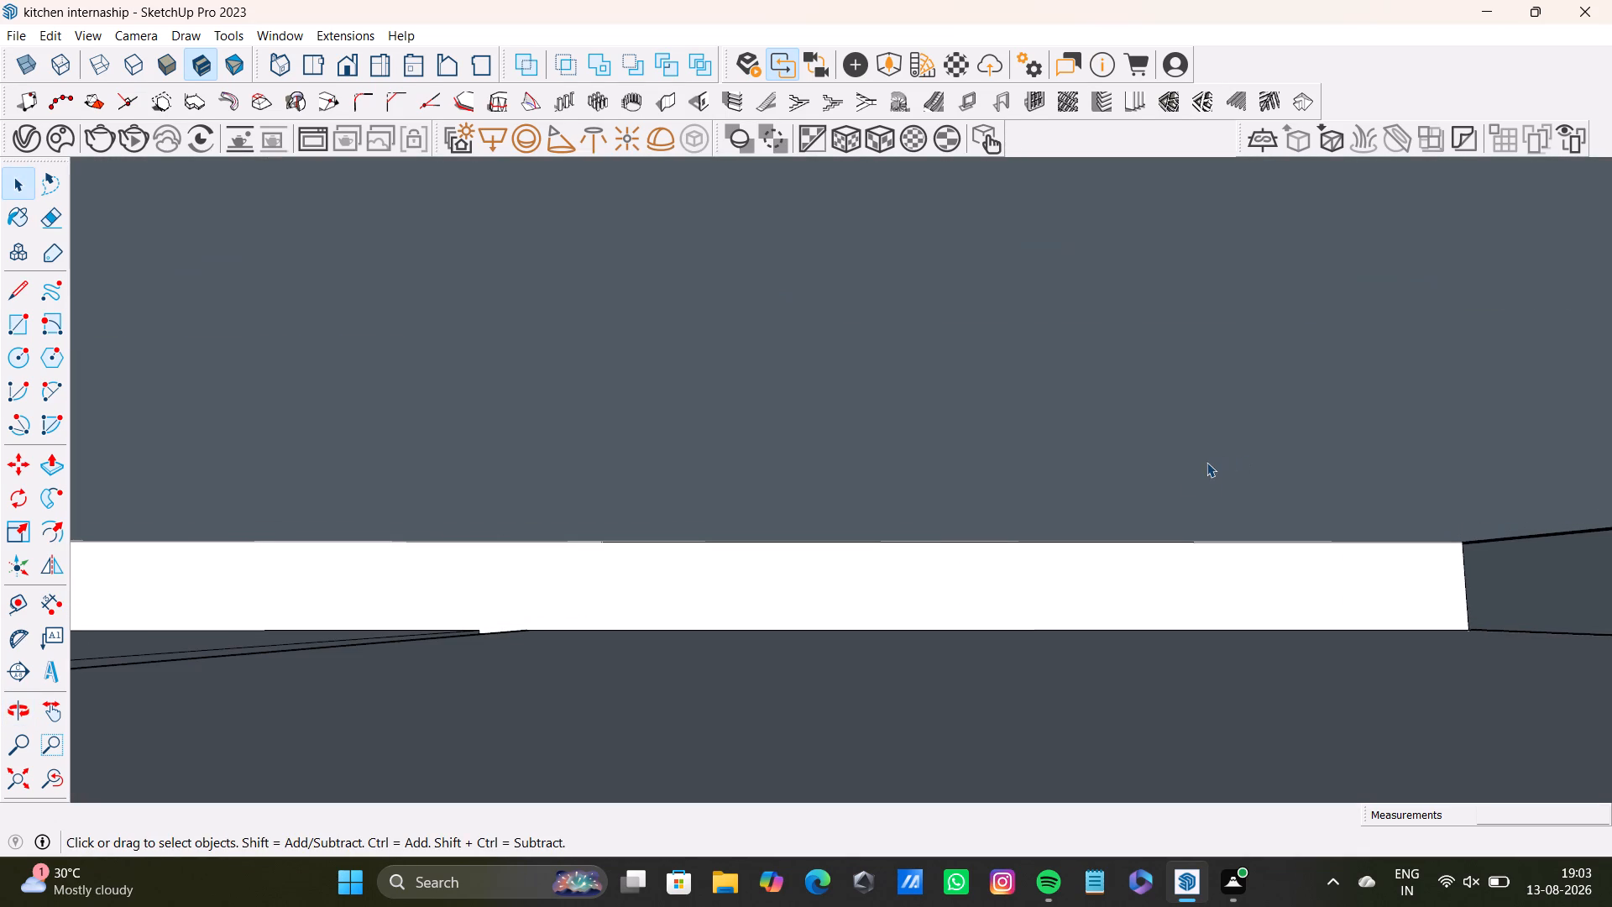
pyautogui.moveTo(1206, 462); pyautogui.dragTo(1200, 647, button='middle')
pyautogui.scroll(6, 1227, 234)
pyautogui.keyDown('shift'); pyautogui.moveTo(1233, 213); pyautogui.dragTo(1175, 396, button='middle'); pyautogui.keyUp('shift')
pyautogui.scroll(2, 1161, 467)
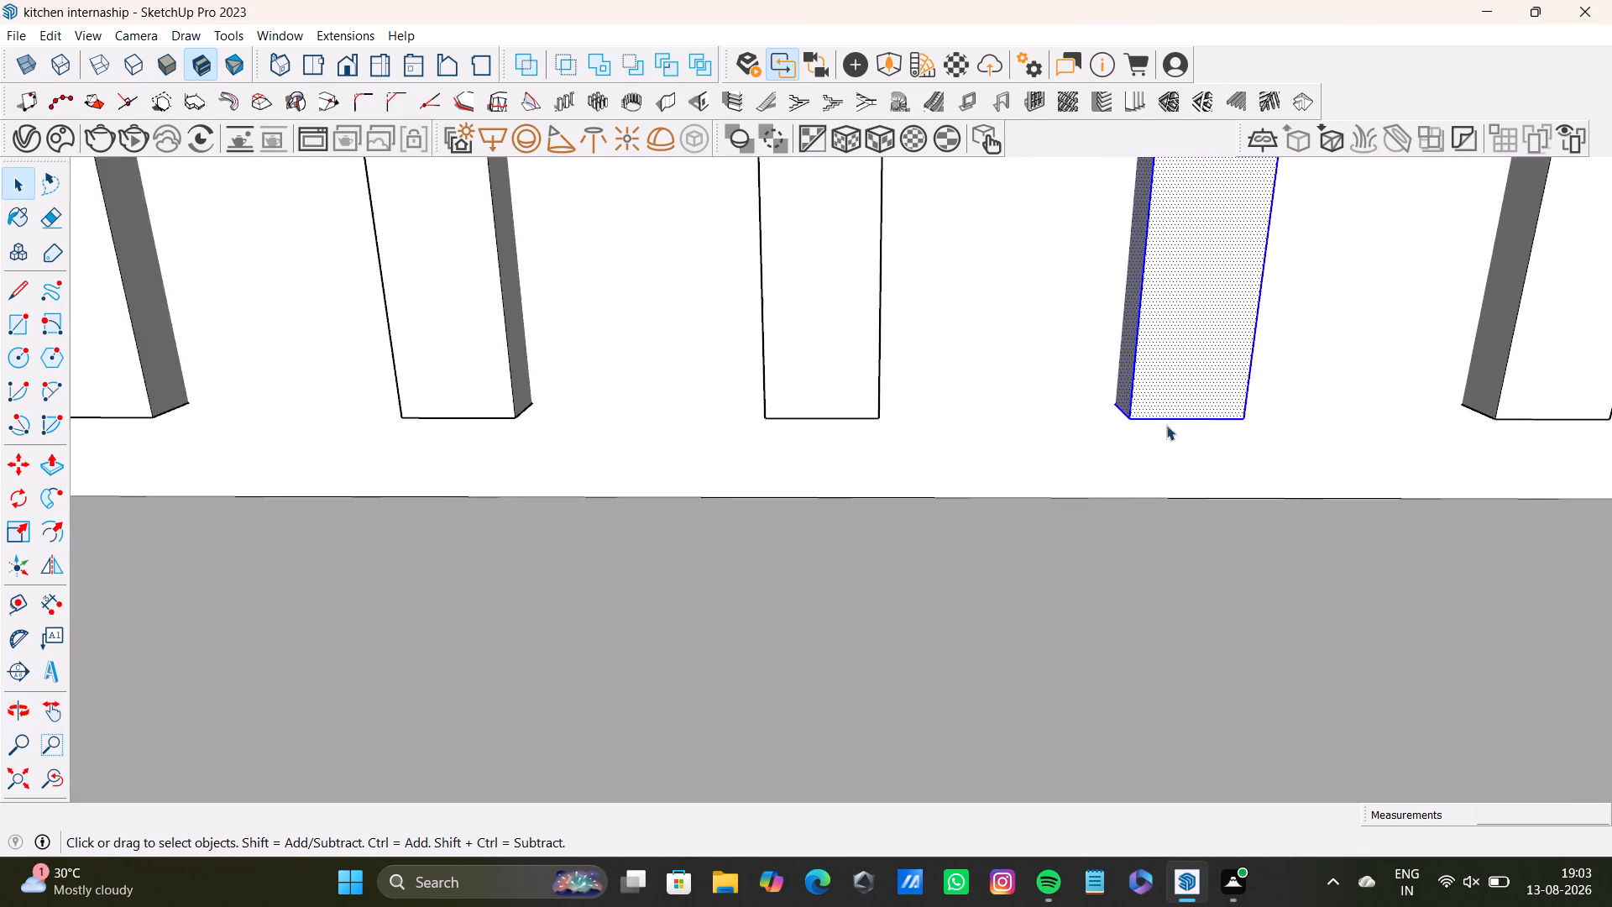
pyautogui.scroll(5, 1166, 425)
pyautogui.moveTo(1168, 393); pyautogui.dragTo(1162, 218, button='middle')
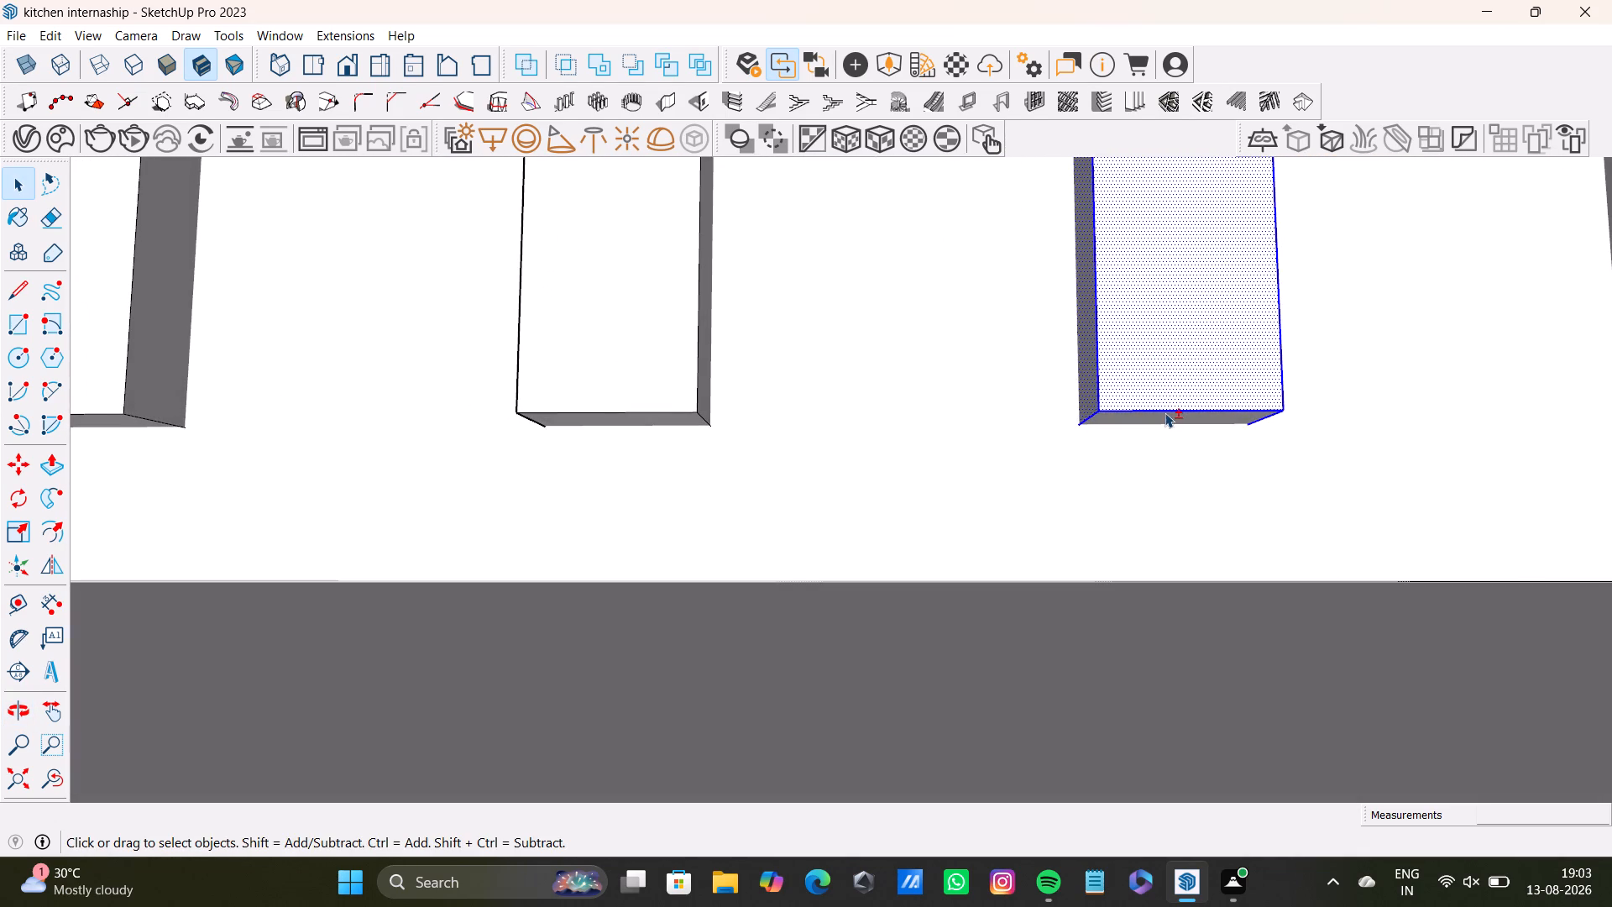
pyautogui.keyDown('shift'); pyautogui.doubleClick(1165, 417); pyautogui.keyUp('shift')
pyautogui.keyDown('shift'); pyautogui.click(1165, 417); pyautogui.keyUp('shift')
pyautogui.keyDown('shift'); pyautogui.doubleClick(1165, 417); pyautogui.keyUp('shift')
pyautogui.press('m')
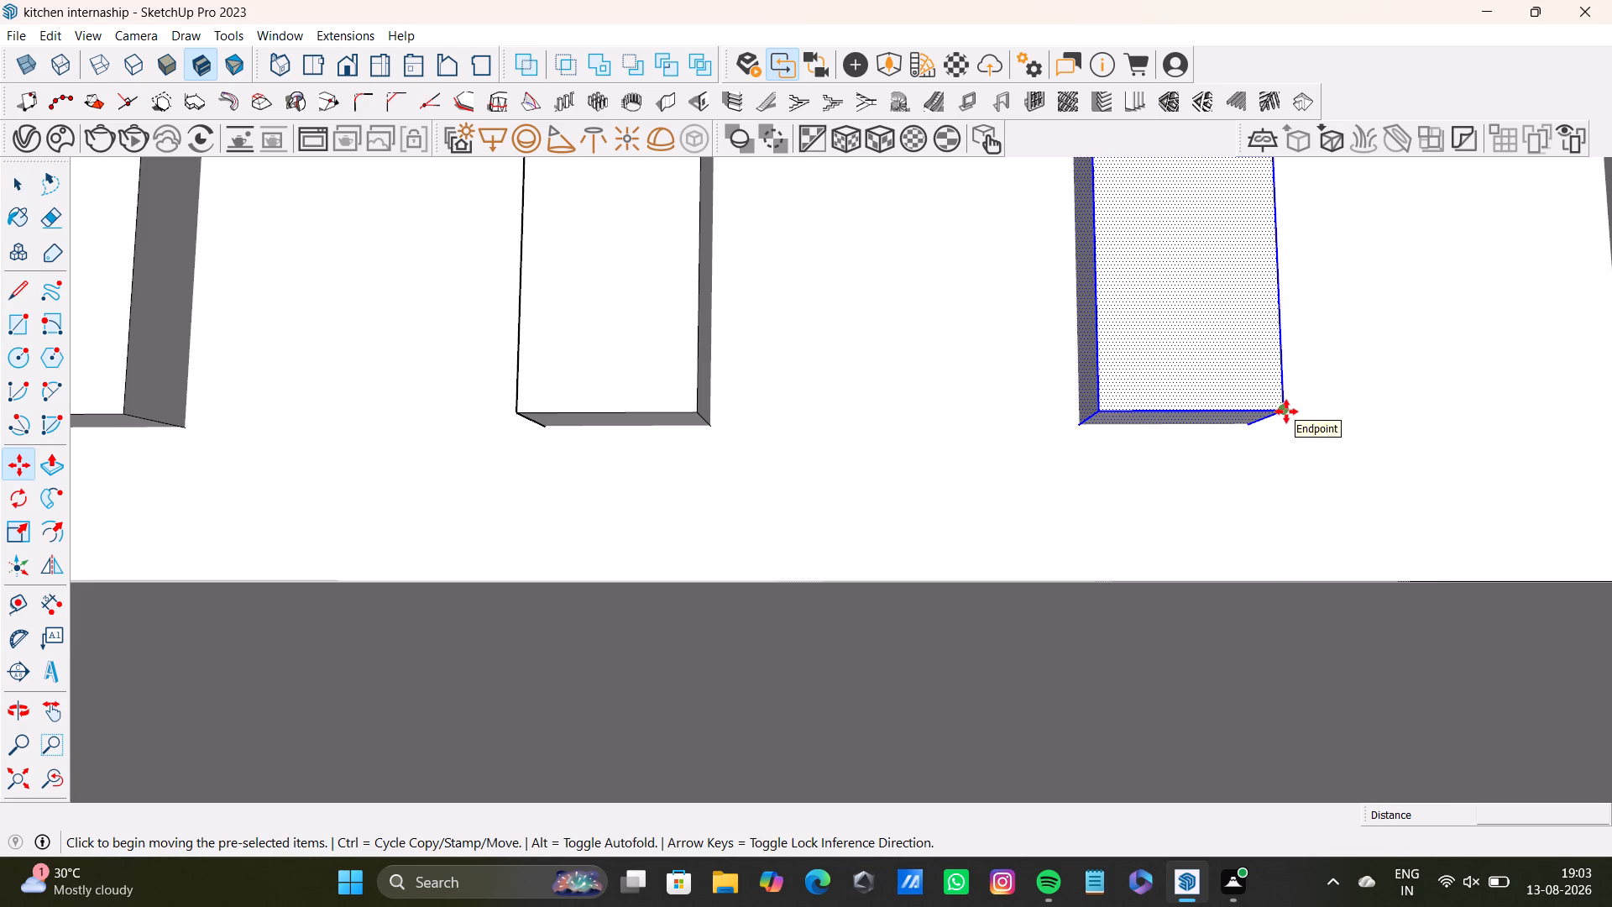
pyautogui.click(1286, 412)
pyautogui.scroll(-6, 1307, 502)
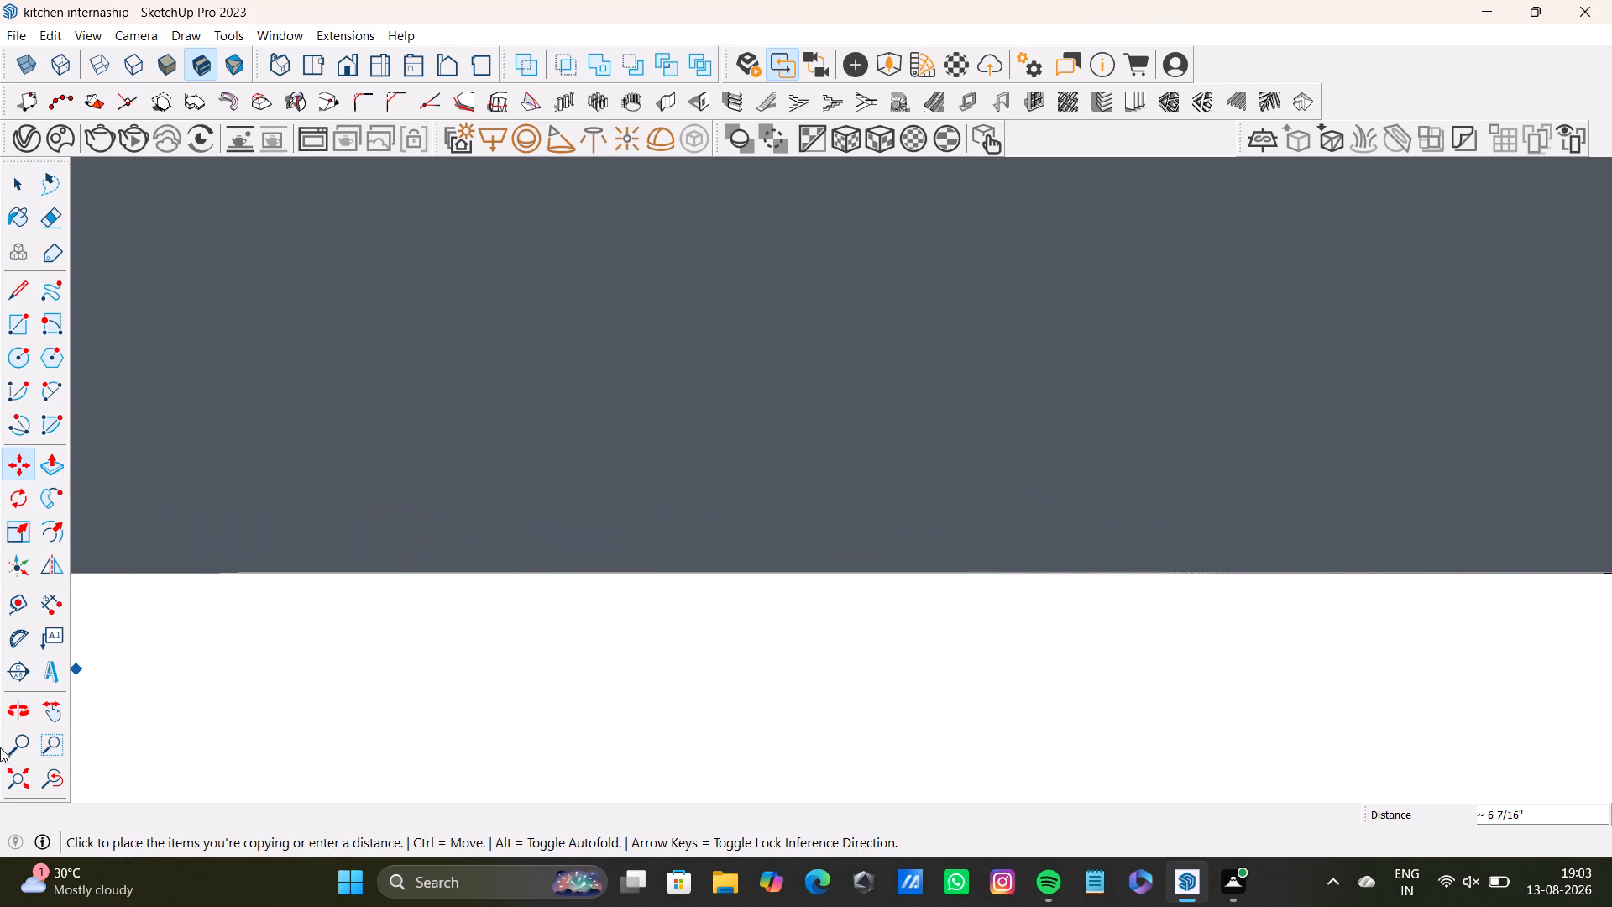
pyautogui.click(20, 780)
pyautogui.moveTo(1119, 485); pyautogui.dragTo(1299, 770, button='middle')
pyautogui.scroll(3, 1343, 299)
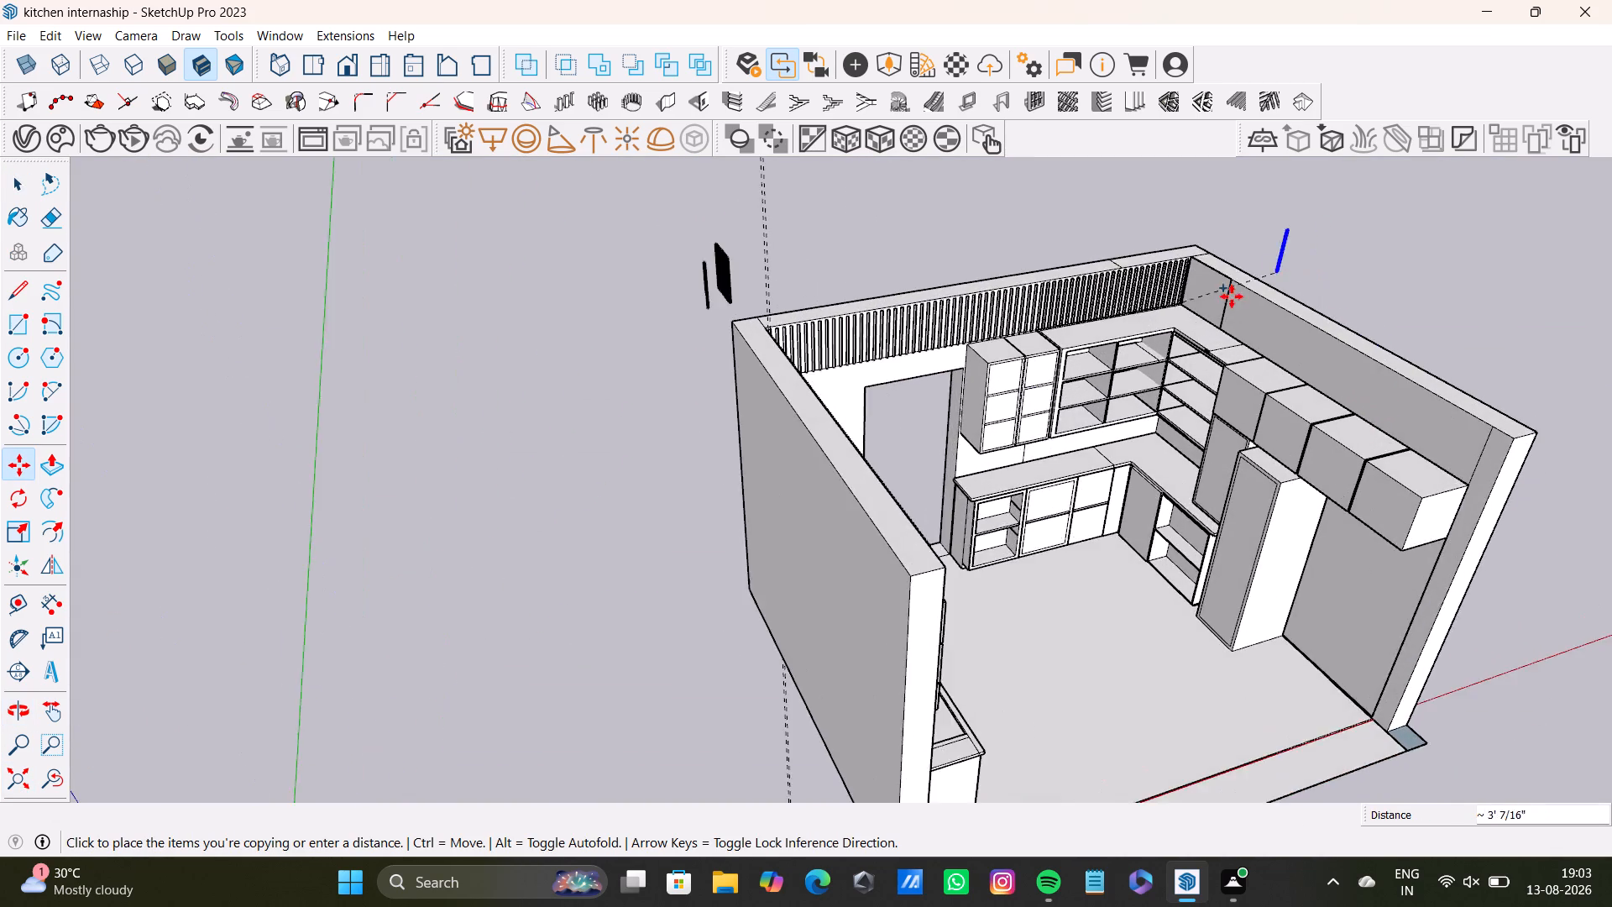
pyautogui.scroll(9, 1232, 296)
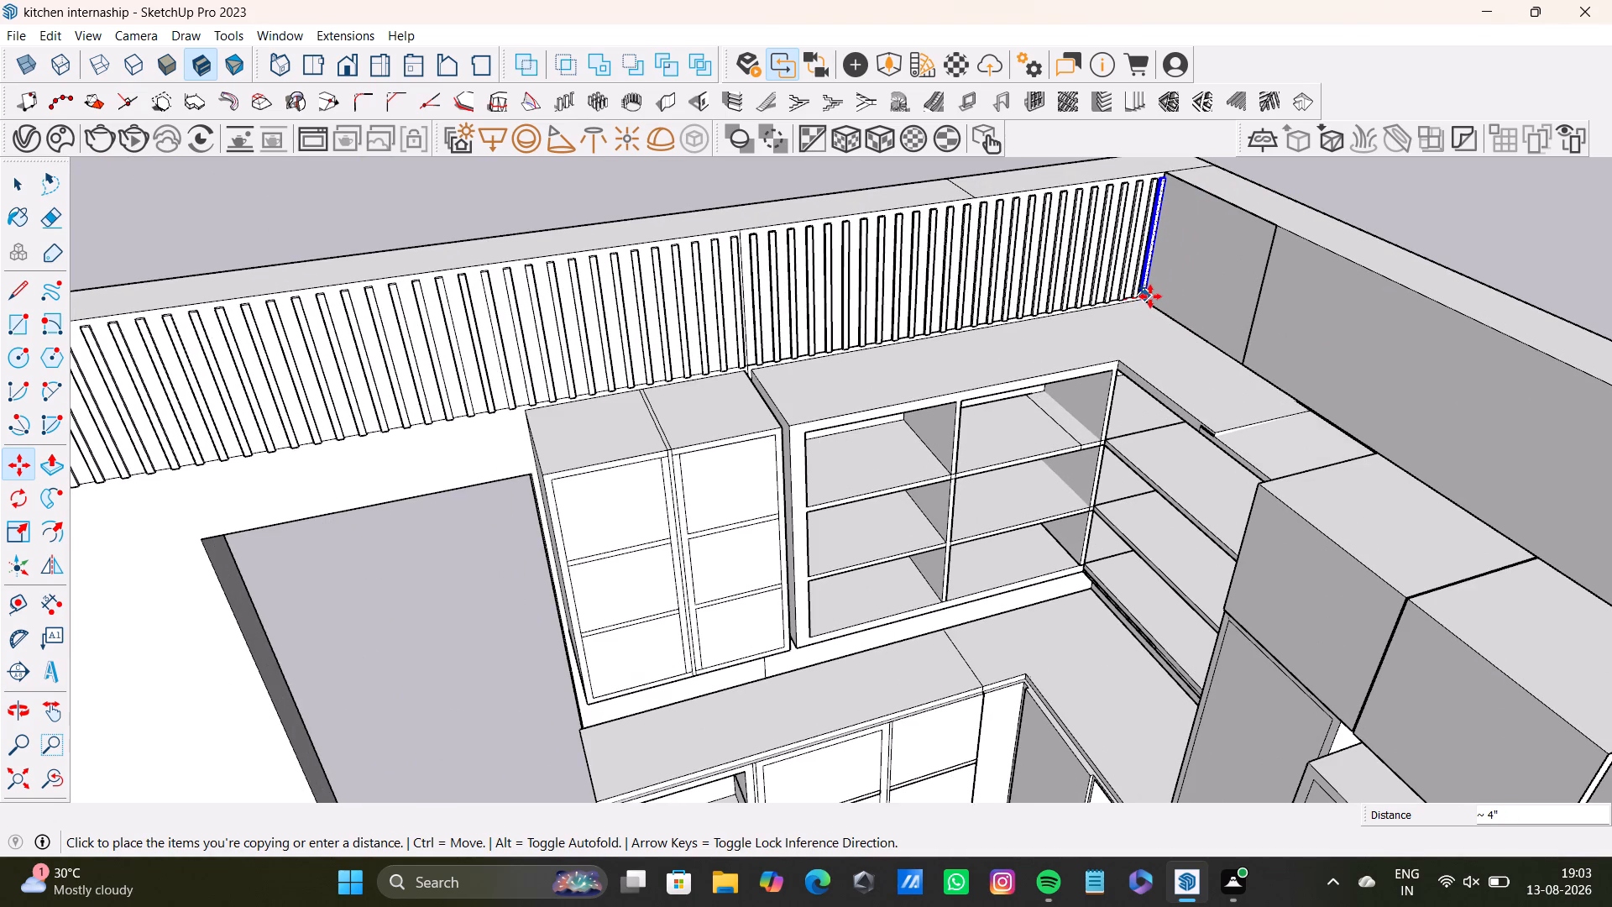
pyautogui.scroll(3, 1154, 306)
pyautogui.moveTo(1155, 306); pyautogui.dragTo(1144, 354, button='middle')
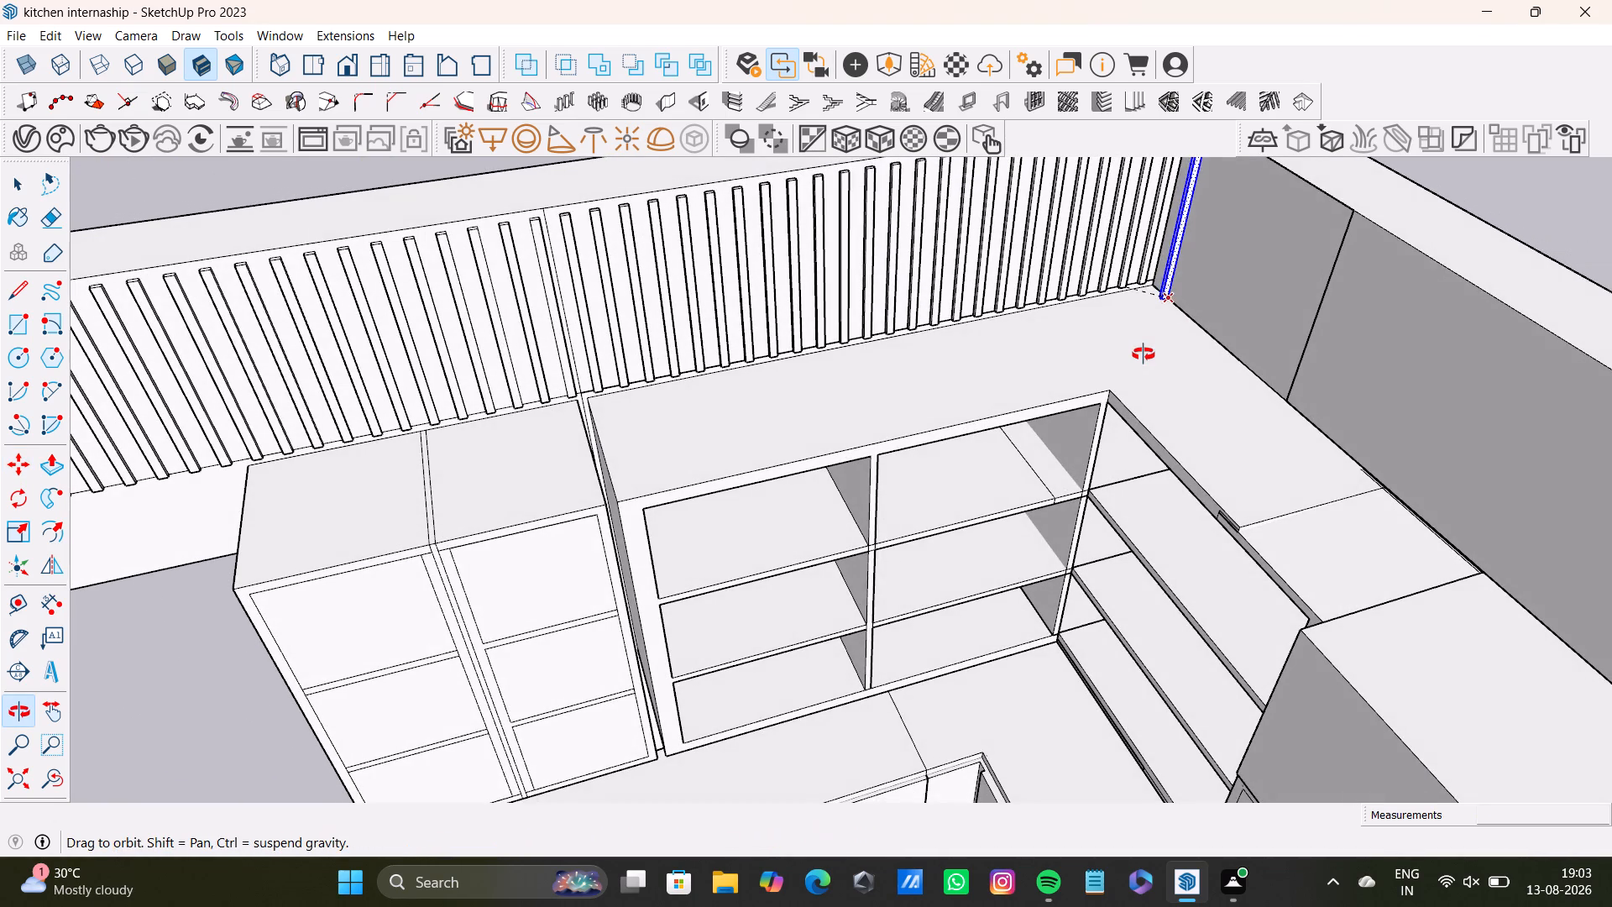
pyautogui.moveTo(1144, 354); pyautogui.dragTo(1144, 354, button='middle')
pyautogui.click(1170, 291)
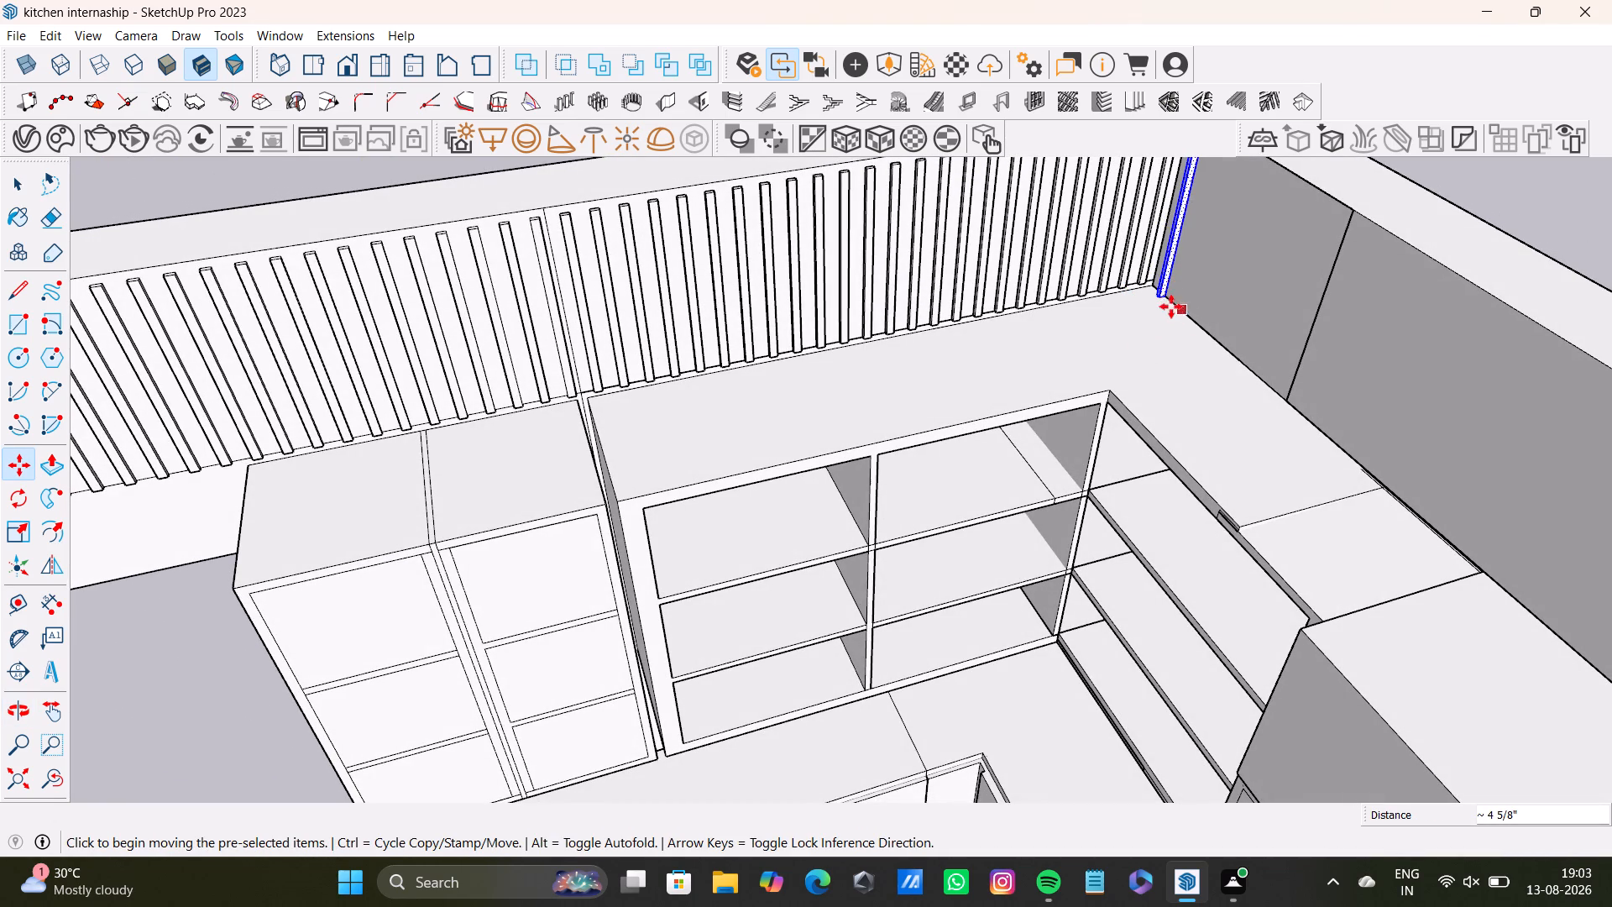
# Copy the corner slat 11' 3 1/16" along the adjoining wall to its far end, dividing the distance into 66 equal spaces.
pyautogui.keyDown('ctrl'); pyautogui.click(1165, 300); pyautogui.keyUp('ctrl')
pyautogui.scroll(-2, 1214, 397)
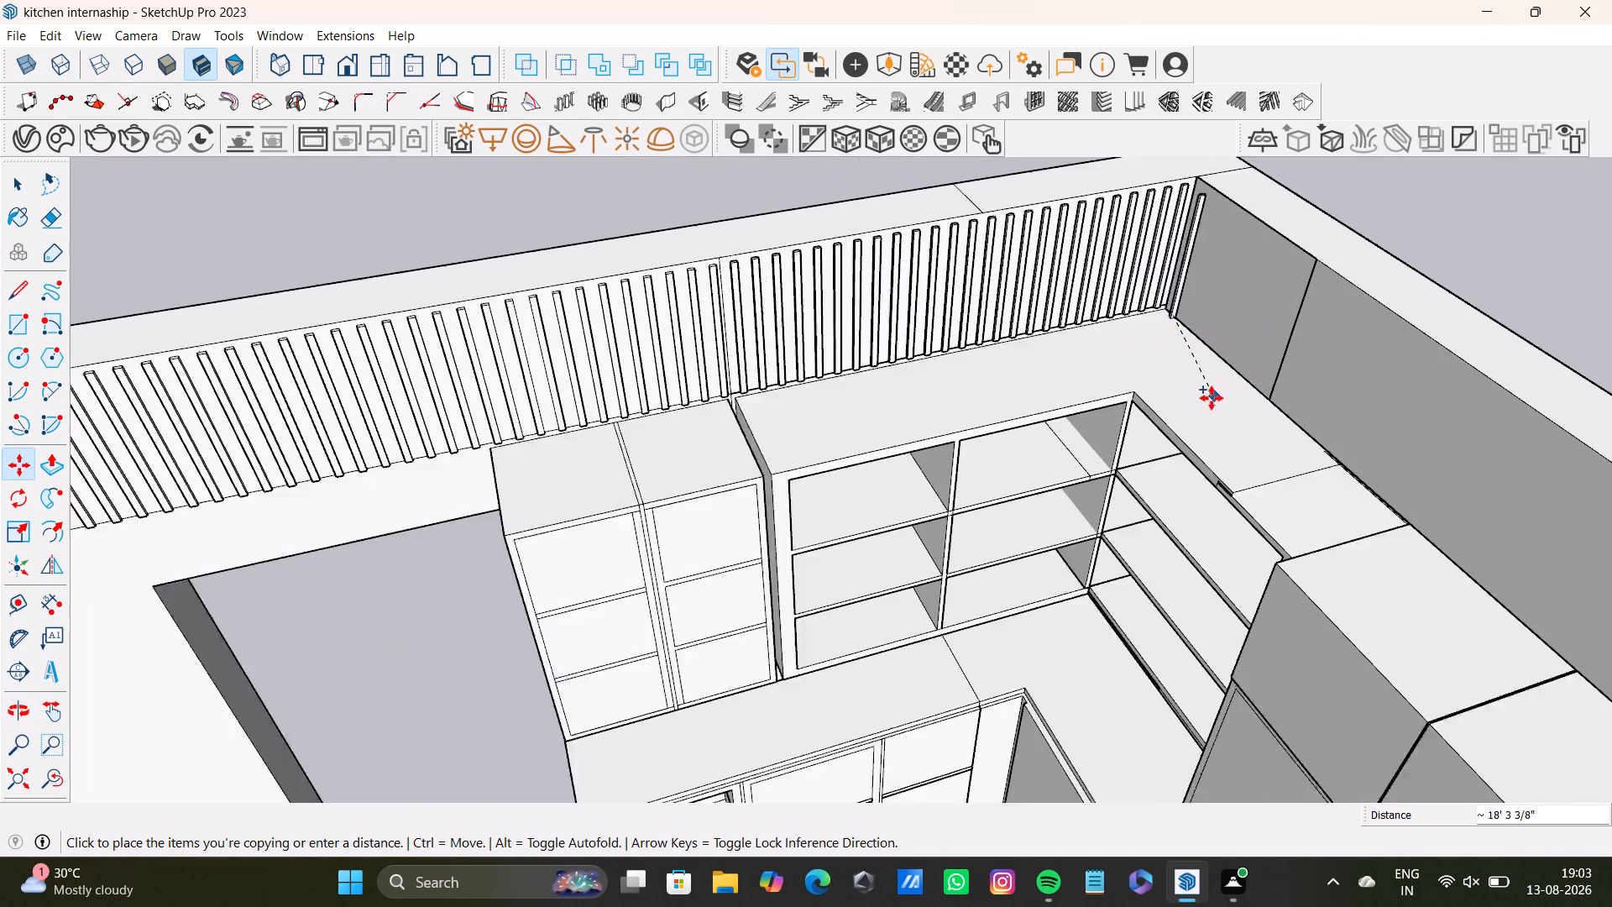
pyautogui.scroll(-4, 1212, 398)
pyautogui.keyDown('shift'); pyautogui.moveTo(1336, 480); pyautogui.dragTo(897, 69, button='middle'); pyautogui.keyUp('shift')
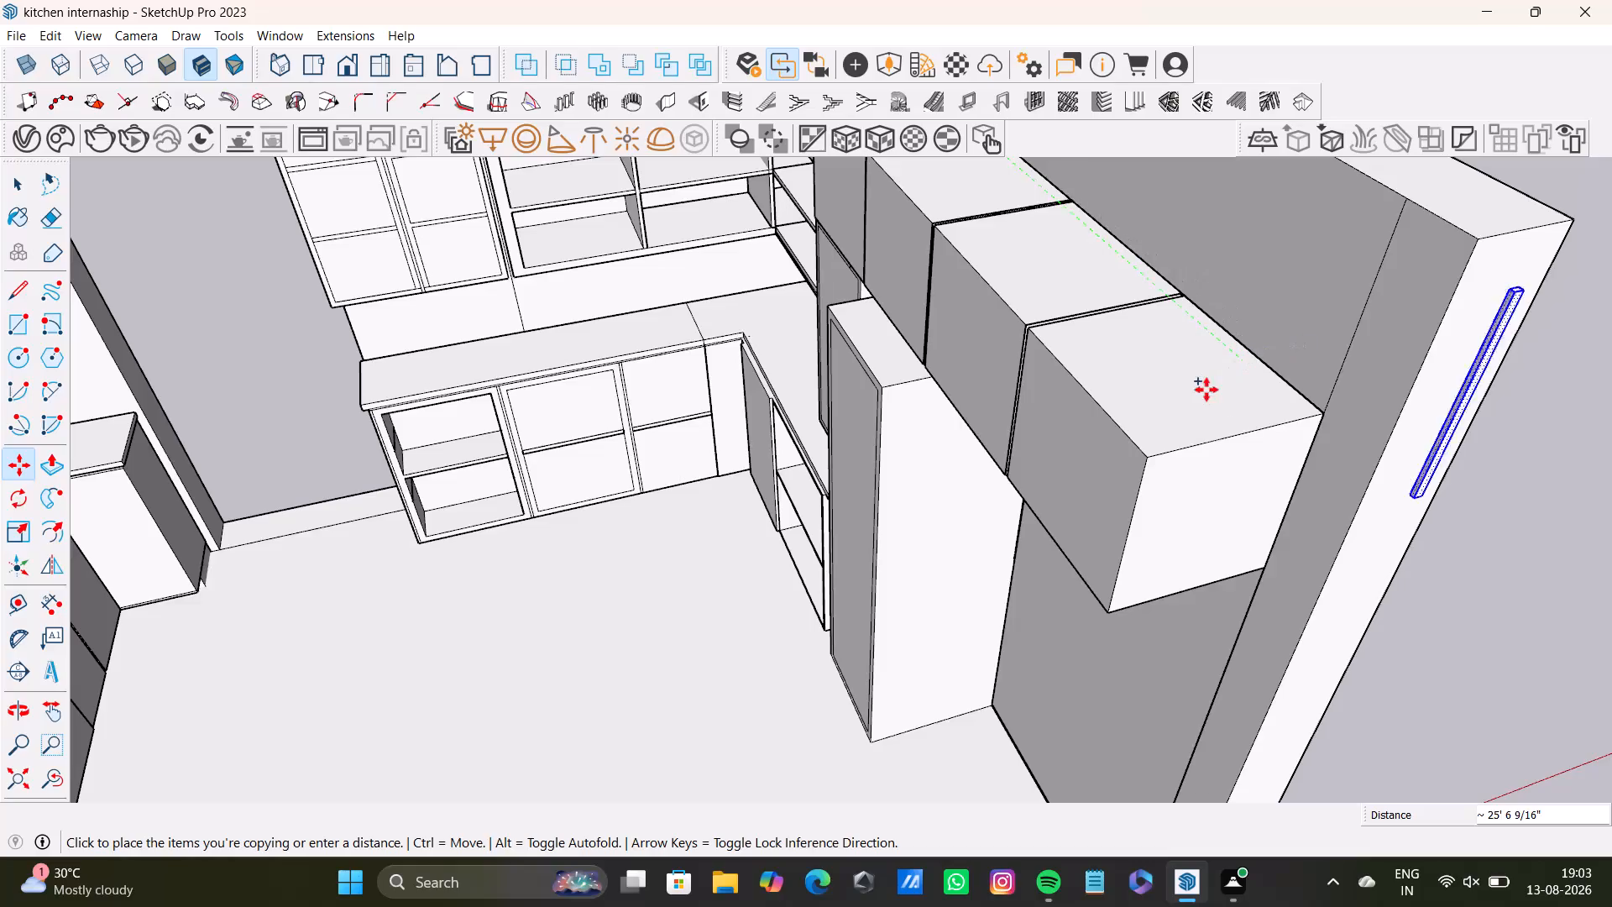
pyautogui.click(1212, 336)
pyautogui.moveTo(1208, 358); pyautogui.dragTo(1073, 310, button='middle')
pyautogui.scroll(2, 1122, 338)
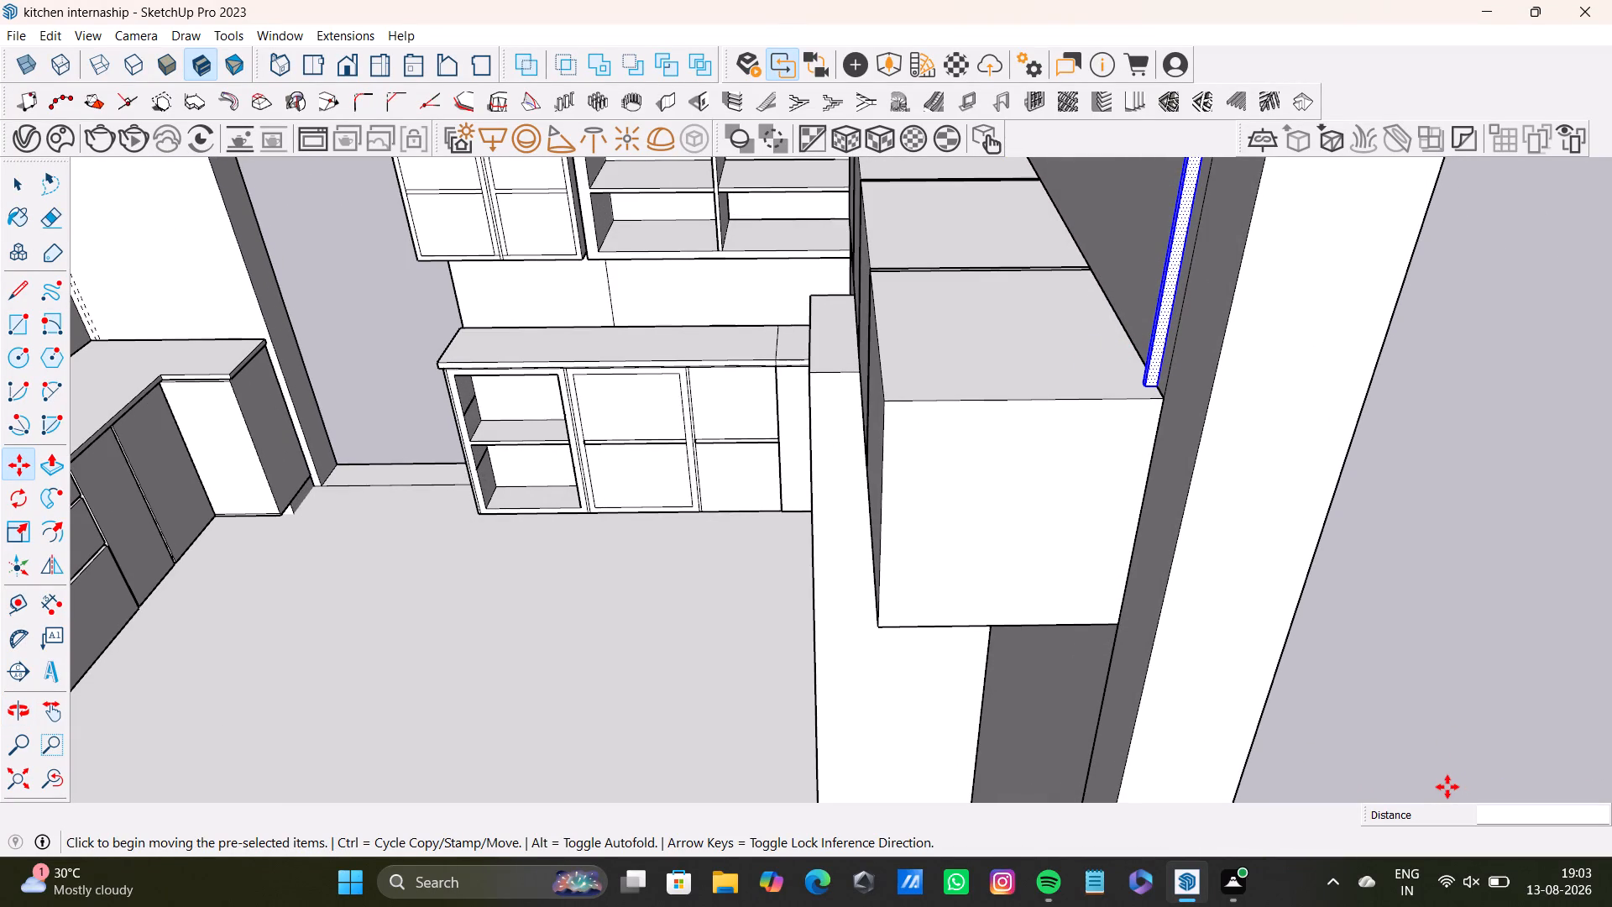
pyautogui.press('/')
pyautogui.write('66')
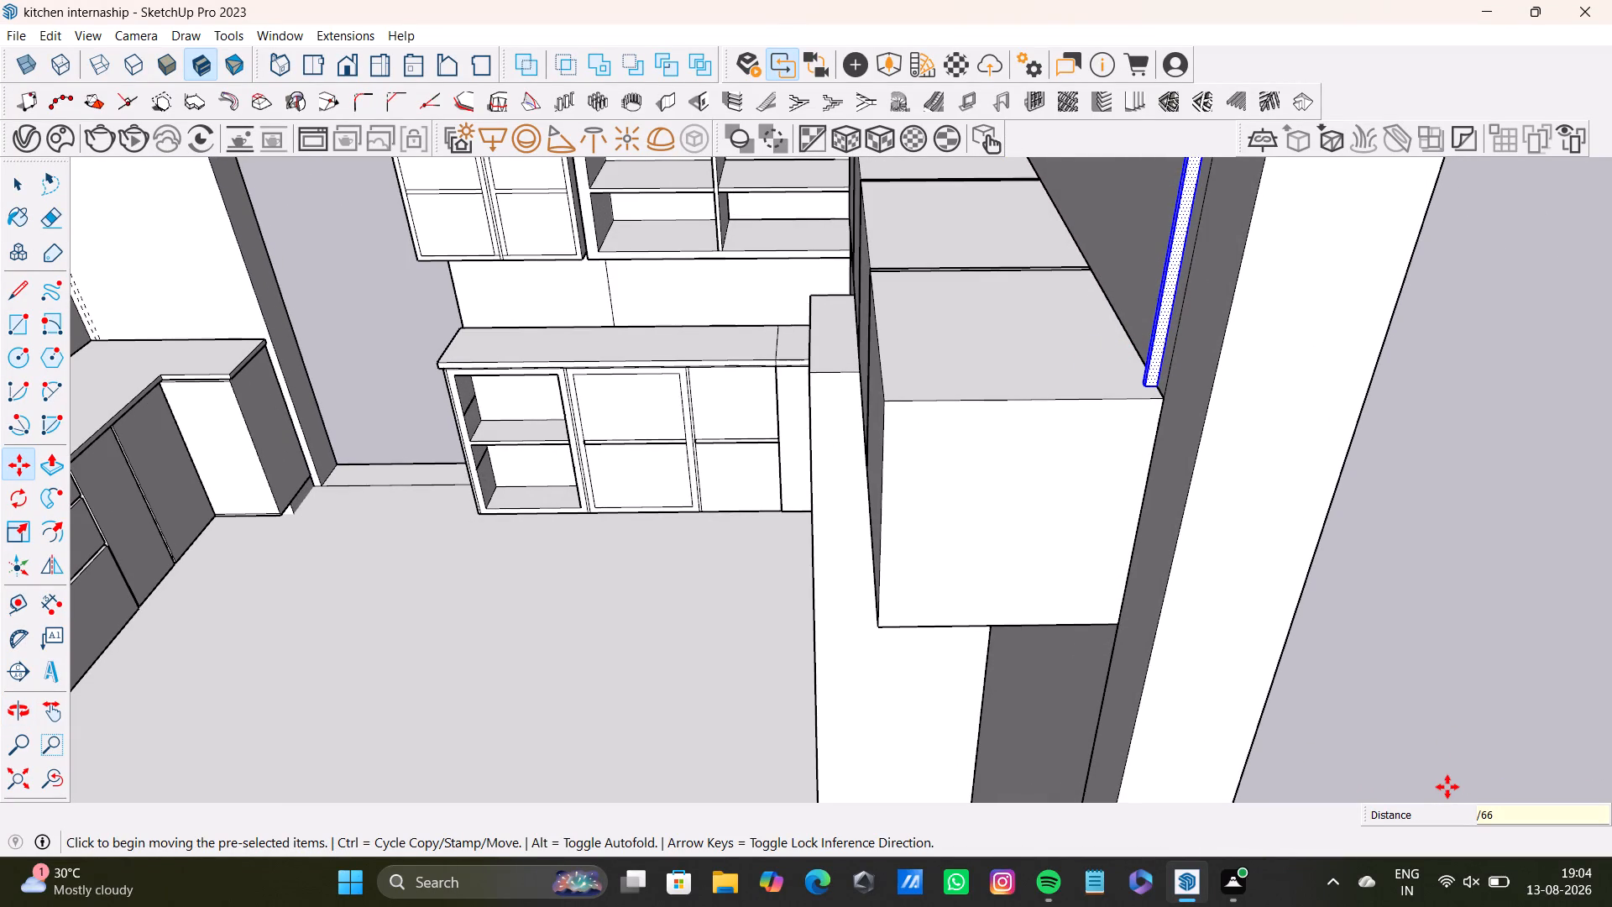
pyautogui.press('Return')
pyautogui.scroll(-7, 807, 450)
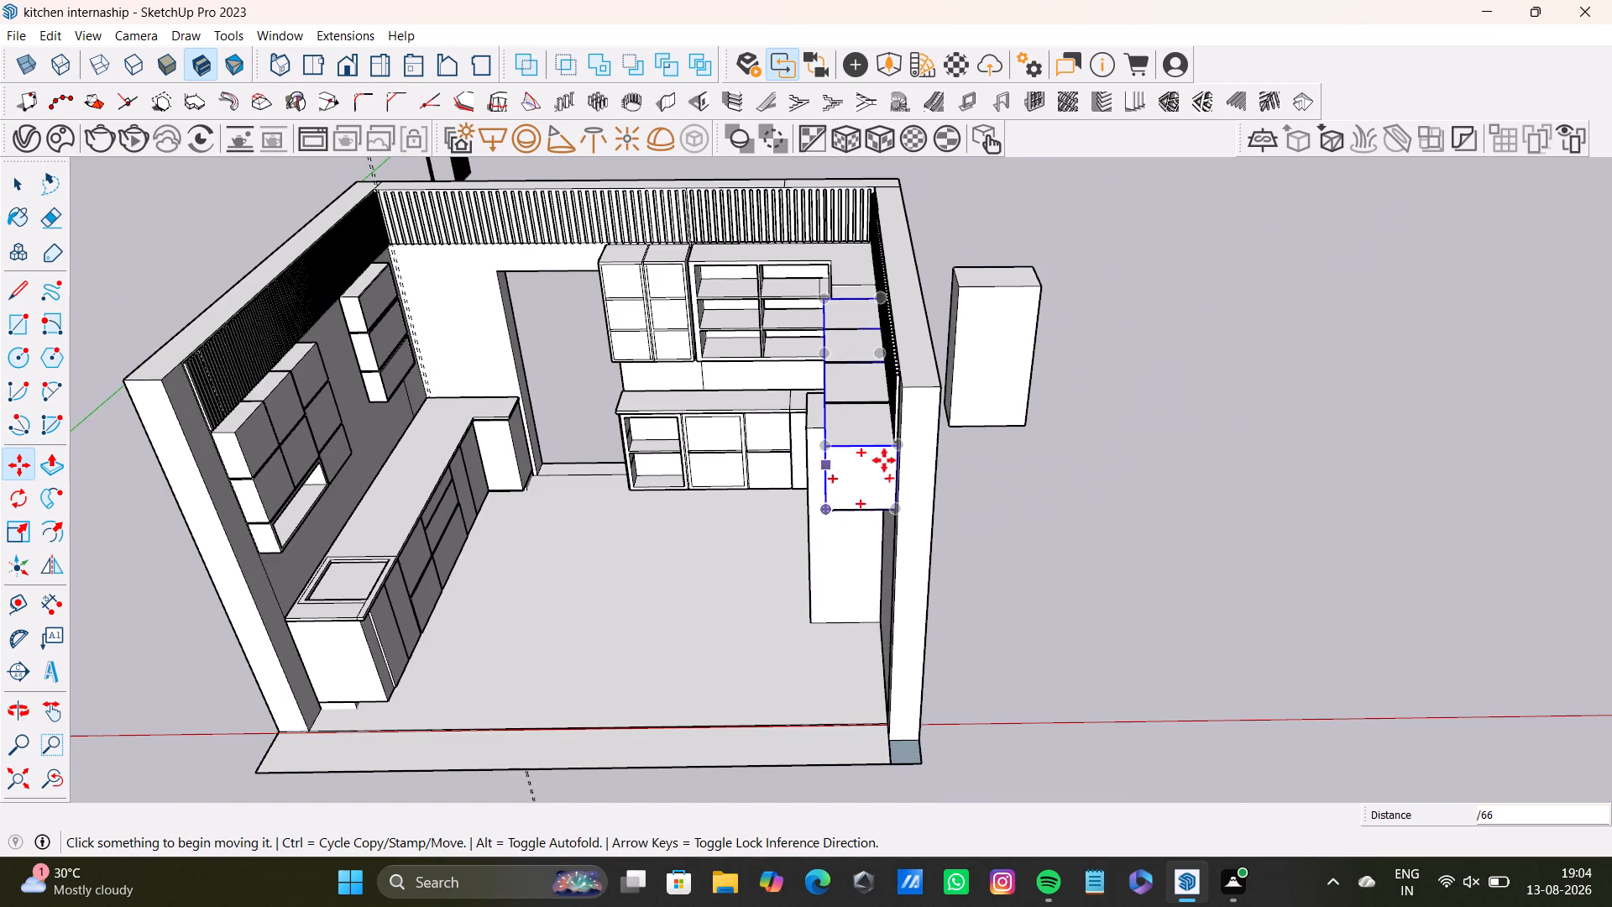
pyautogui.press('space')
pyautogui.click(1133, 490)
# Delete the loose box standing outside the kitchen walls.
pyautogui.moveTo(688, 500); pyautogui.dragTo(1004, 349, button='middle')
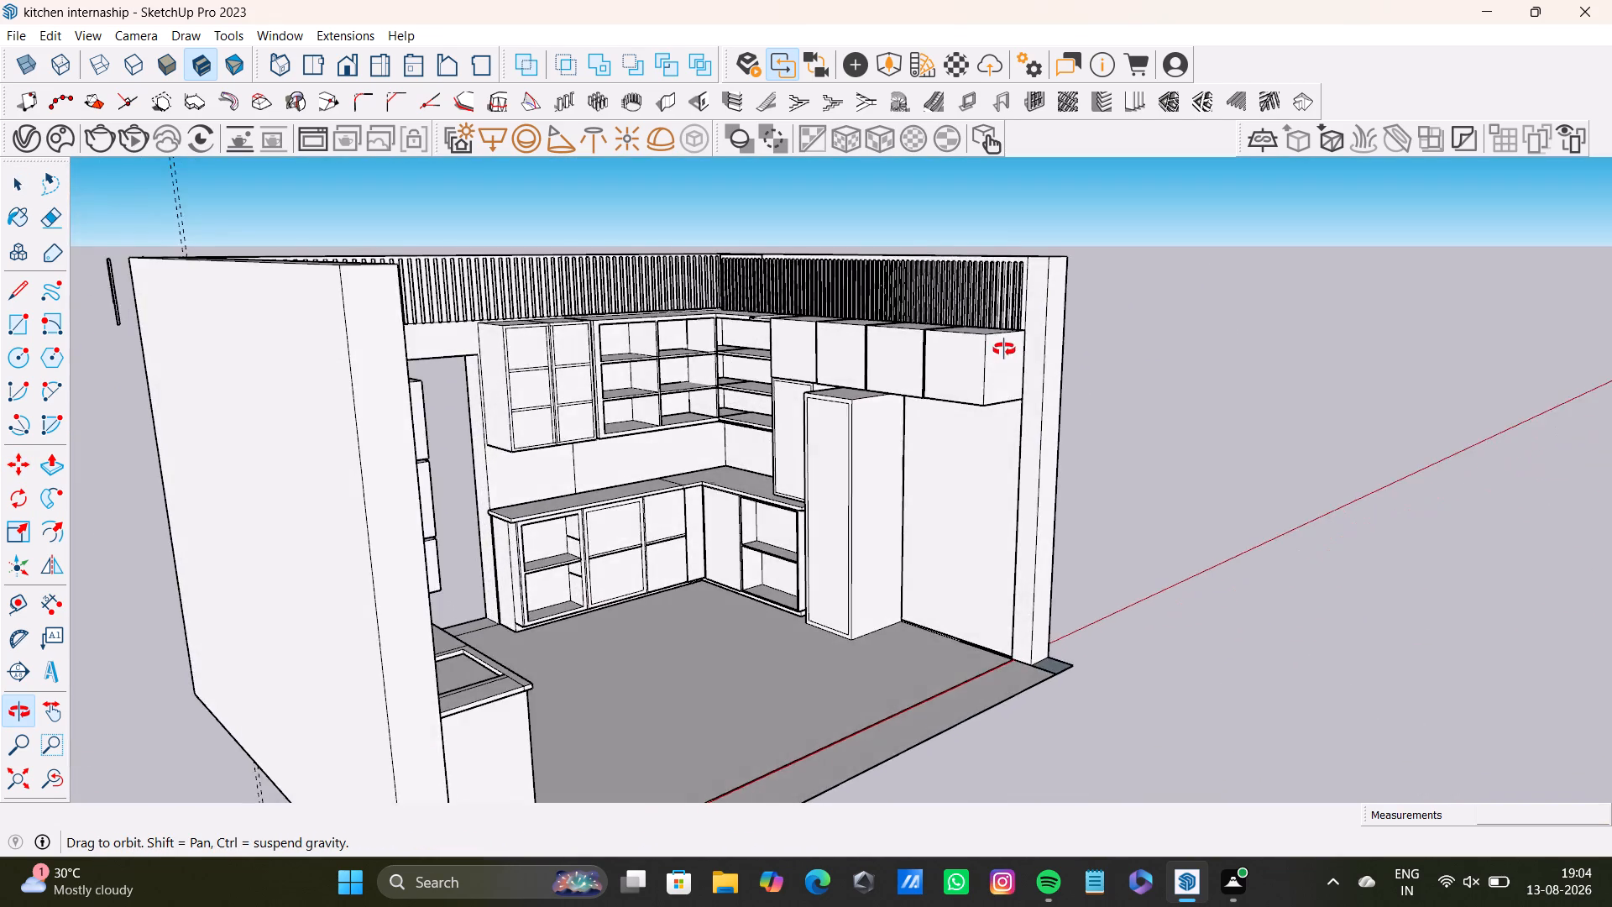
pyautogui.moveTo(1004, 349); pyautogui.dragTo(903, 431, button='middle')
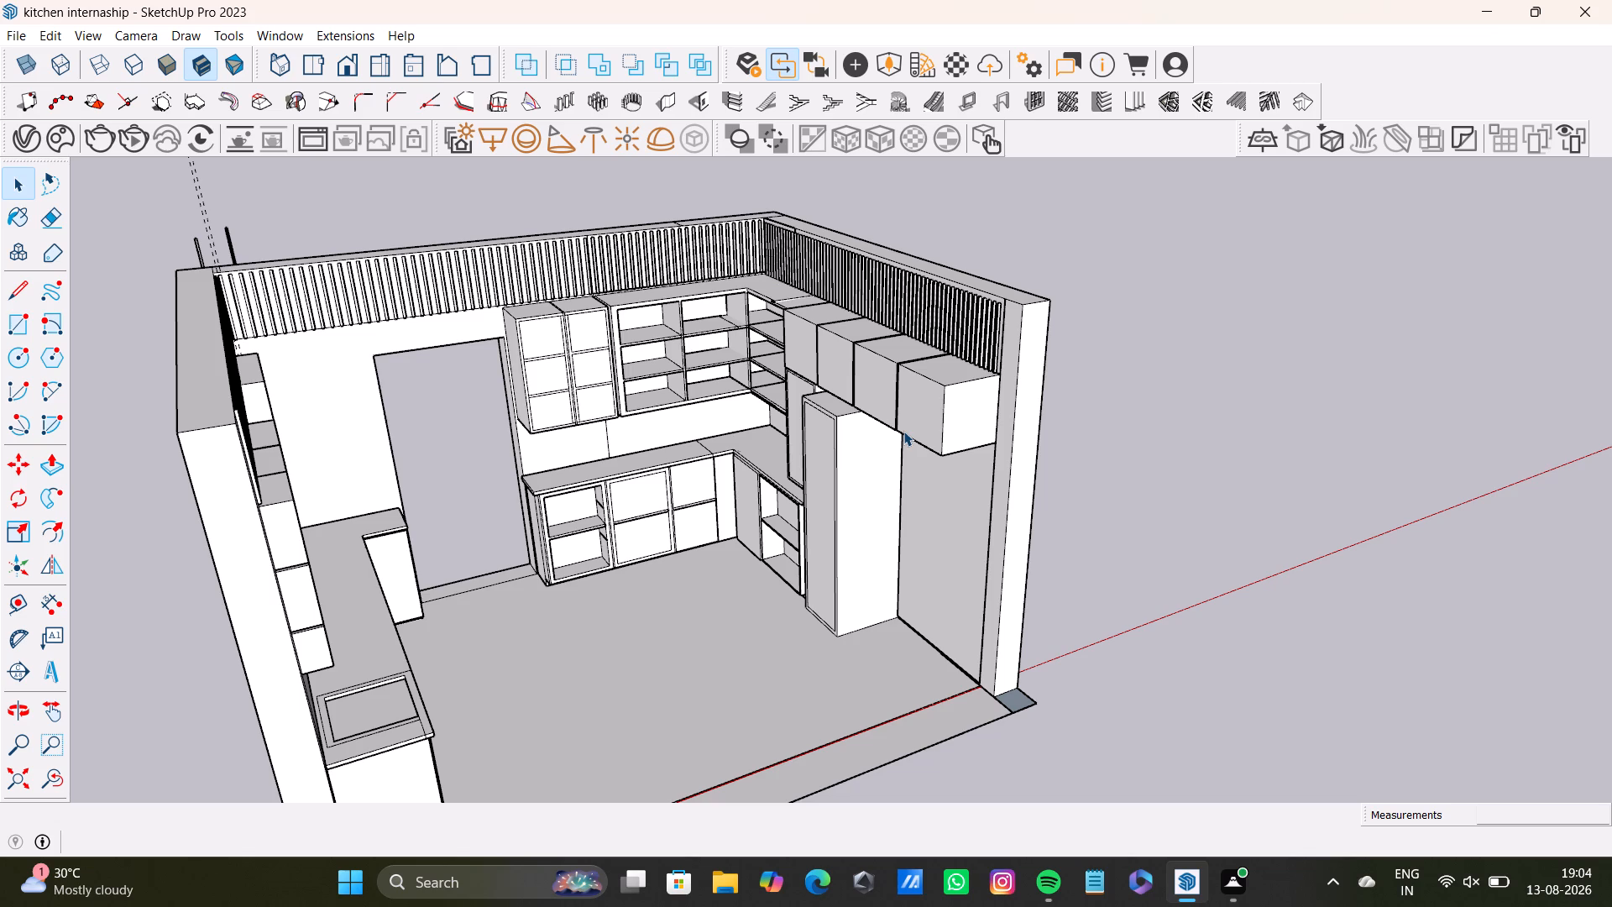
pyautogui.press('space')
pyautogui.scroll(-2, 938, 350)
pyautogui.moveTo(840, 422); pyautogui.dragTo(564, 413, button='middle')
pyautogui.scroll(2, 1066, 346)
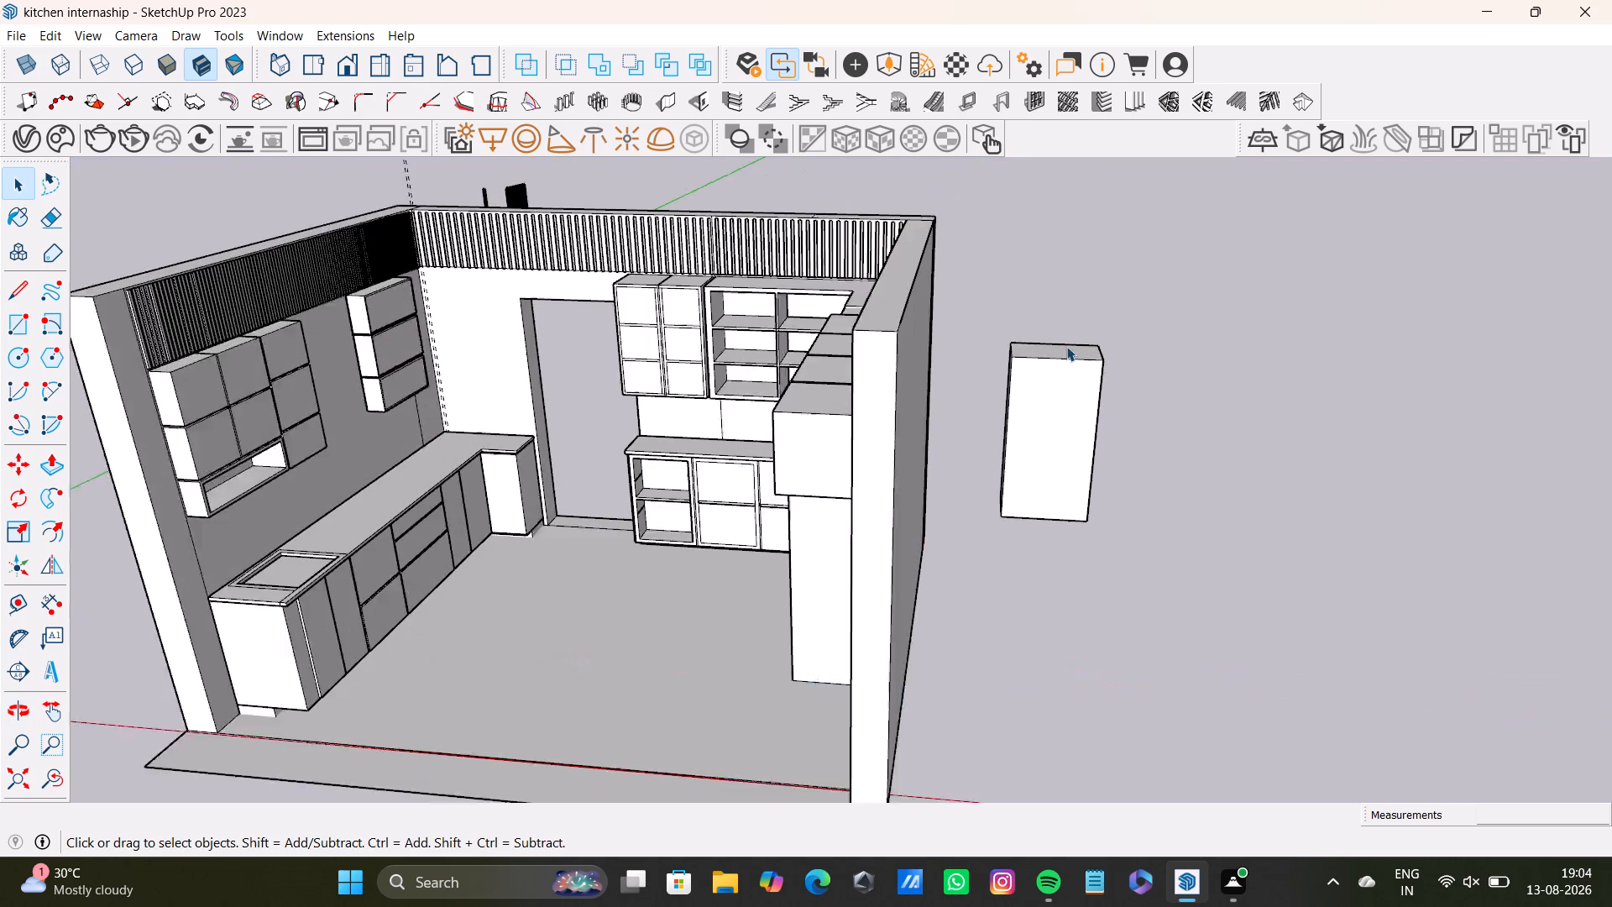
pyautogui.scroll(1, 1066, 346)
pyautogui.moveTo(969, 285); pyautogui.dragTo(1179, 579)
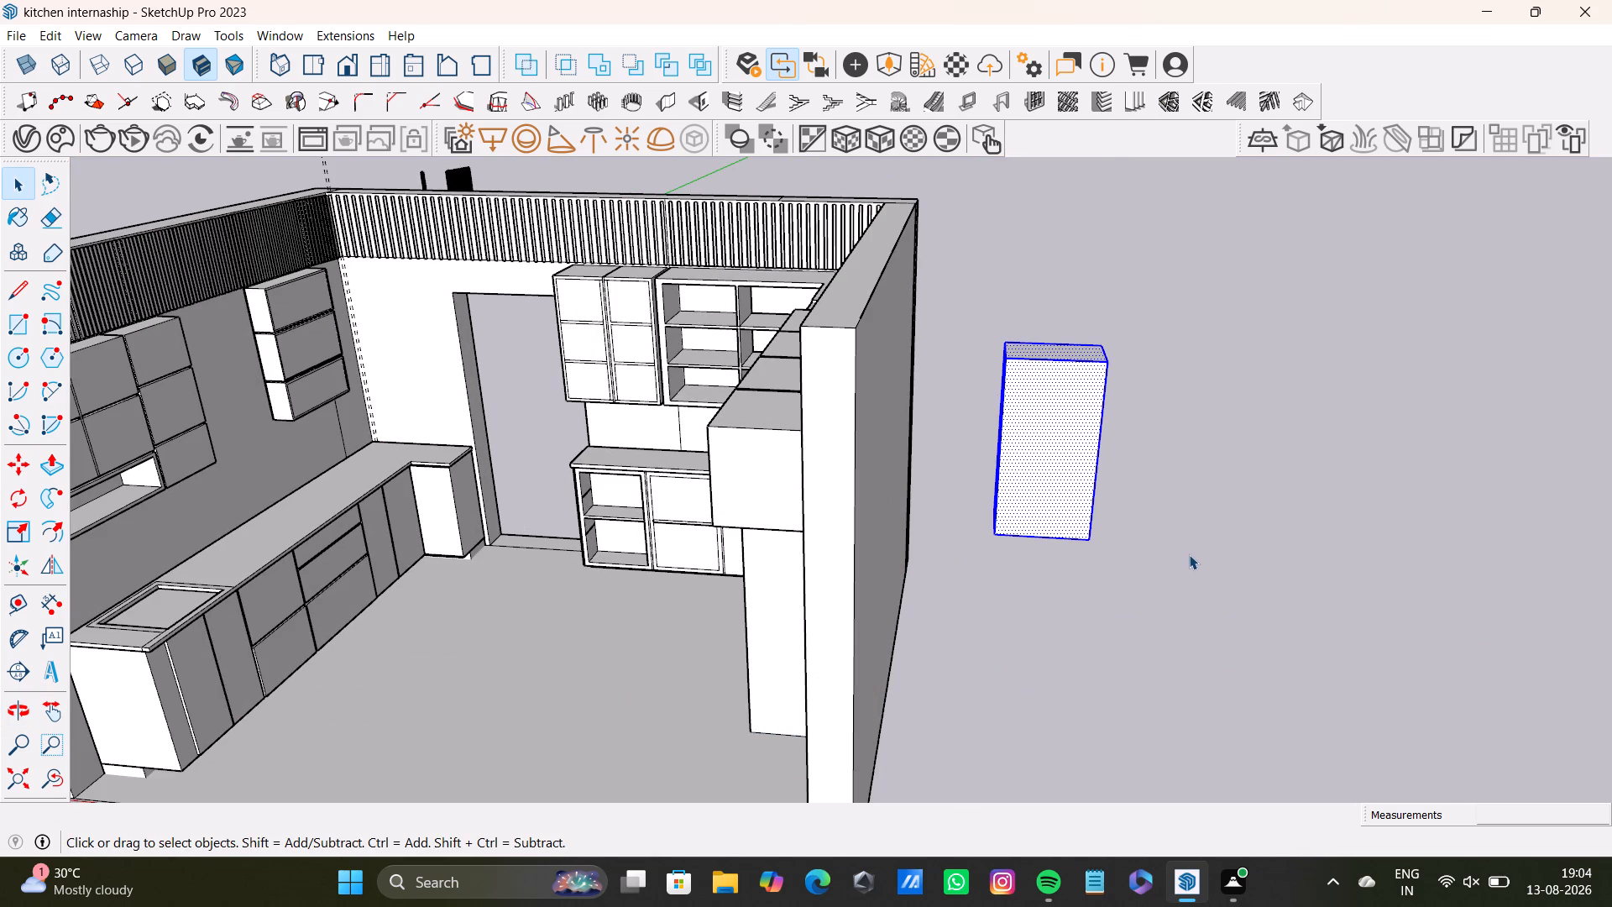
pyautogui.press('Delete')
# Delete the stray slats floating outside the kitchen beyond the doorway wall.
pyautogui.scroll(-7, 1031, 345)
pyautogui.moveTo(657, 273); pyautogui.dragTo(423, 564, button='middle')
pyautogui.moveTo(1138, 270); pyautogui.dragTo(1040, 289, button='middle')
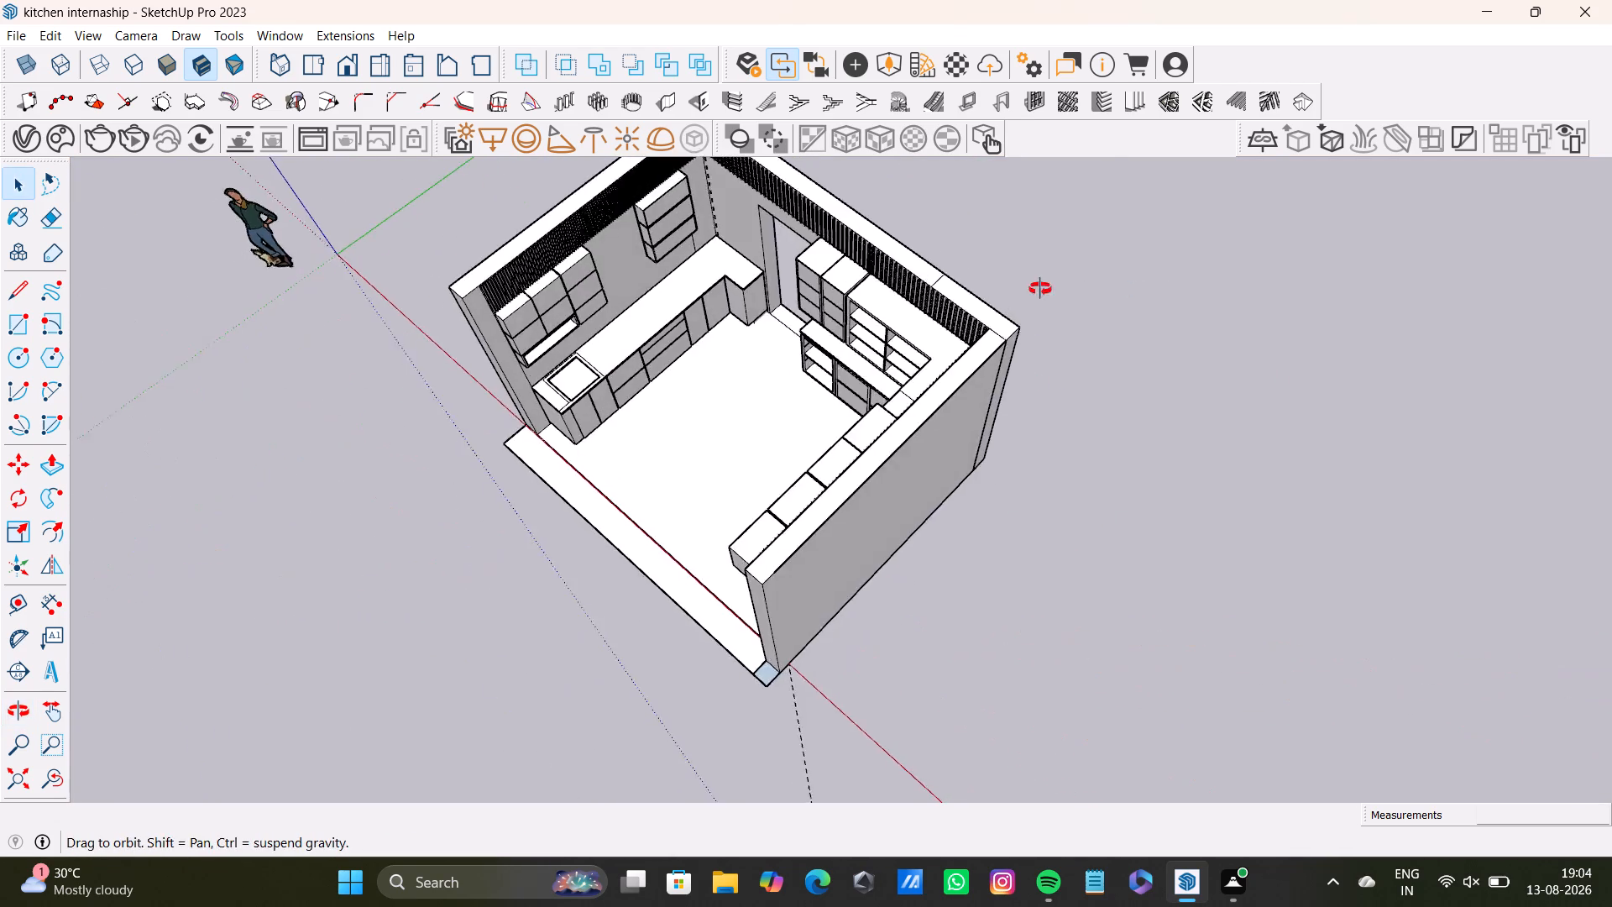
pyautogui.moveTo(1040, 289); pyautogui.dragTo(427, 260, button='middle')
pyautogui.moveTo(1311, 433); pyautogui.dragTo(1004, 221, button='middle')
pyautogui.moveTo(1129, 244); pyautogui.dragTo(1224, 421)
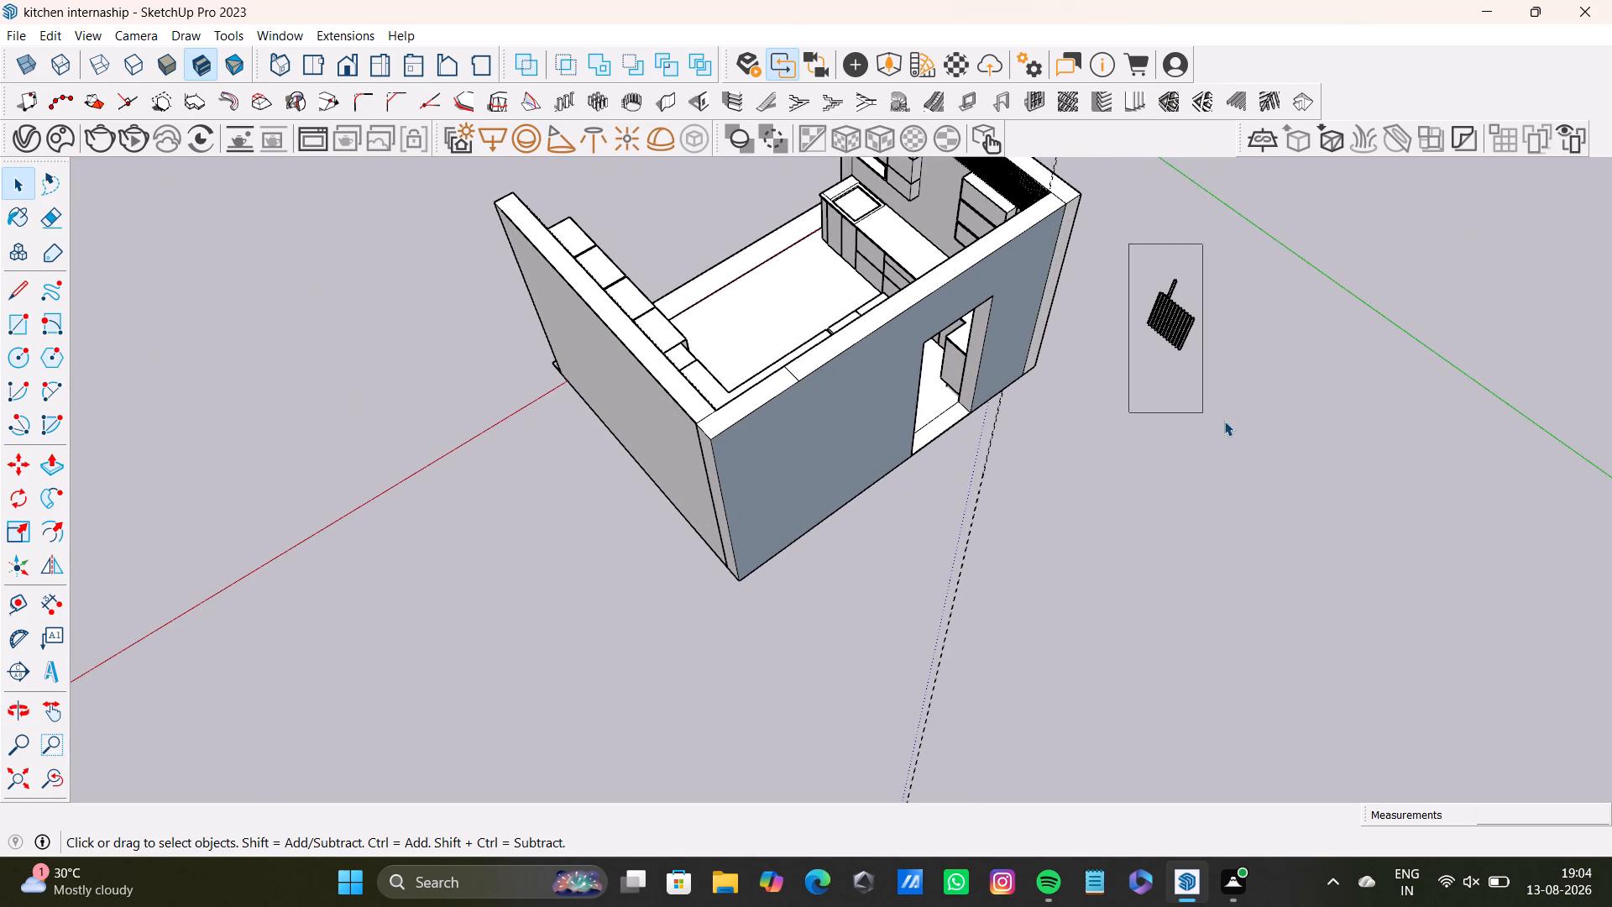
pyautogui.moveTo(1224, 421); pyautogui.dragTo(1274, 449)
pyautogui.press('Delete')
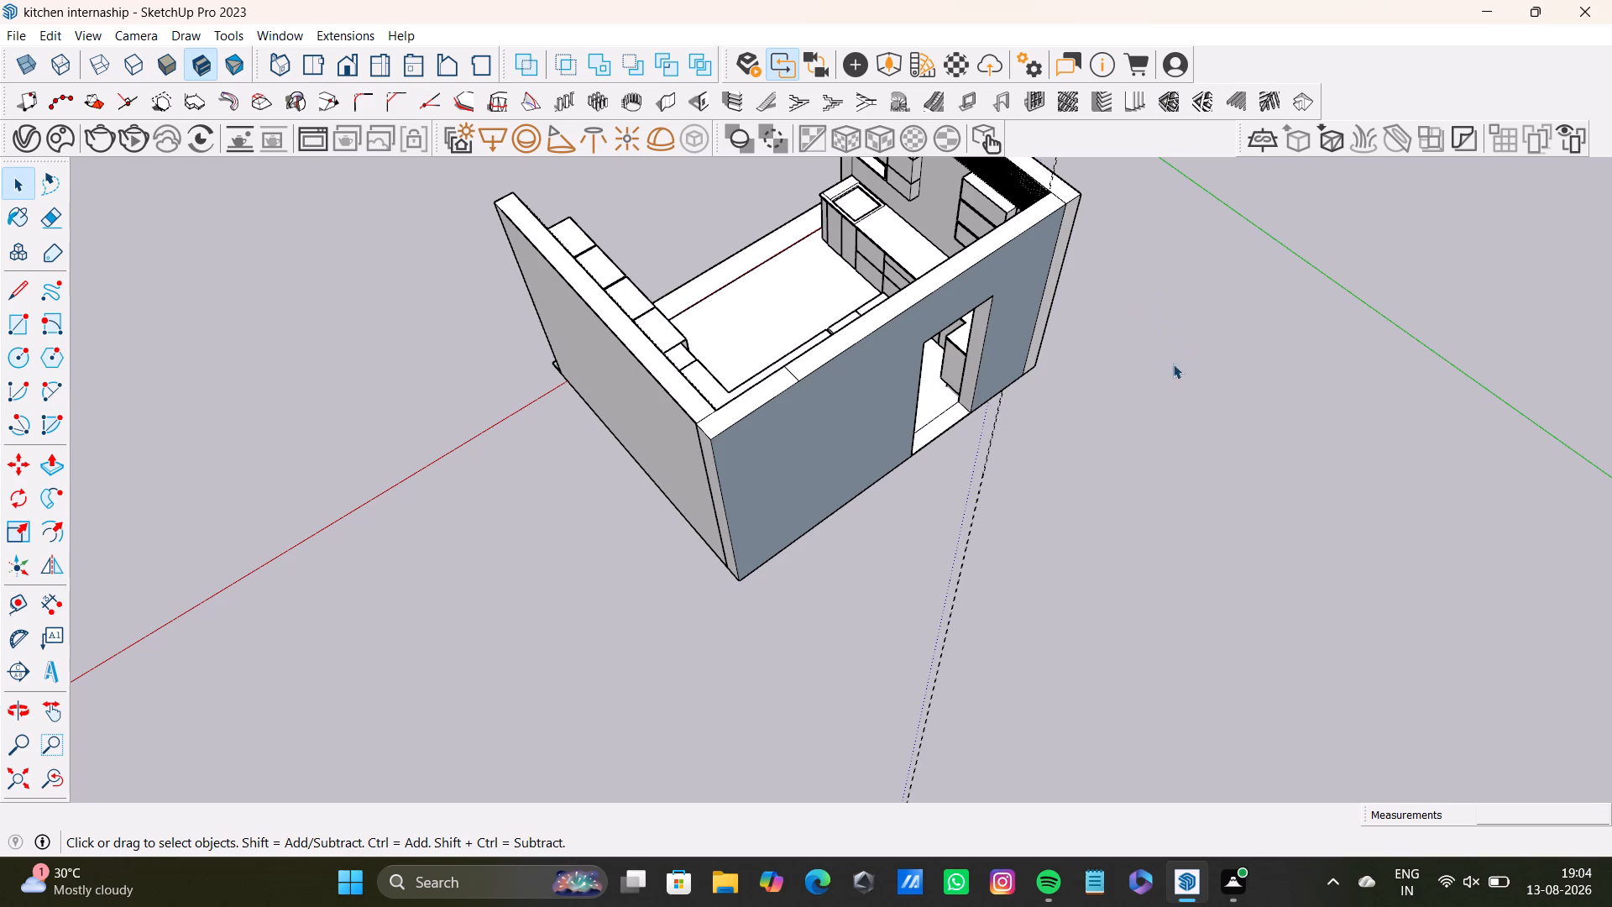
# Reverse the outer face of the wall containing the doorway.
pyautogui.moveTo(1086, 351); pyautogui.dragTo(850, 165, button='middle')
pyautogui.scroll(-3, 924, 370)
pyautogui.moveTo(924, 370); pyautogui.dragTo(1057, 250, button='middle')
pyautogui.click(842, 393)
pyautogui.rightClick(842, 393)
pyautogui.rightClick(842, 393)
pyautogui.rightClick(842, 393)
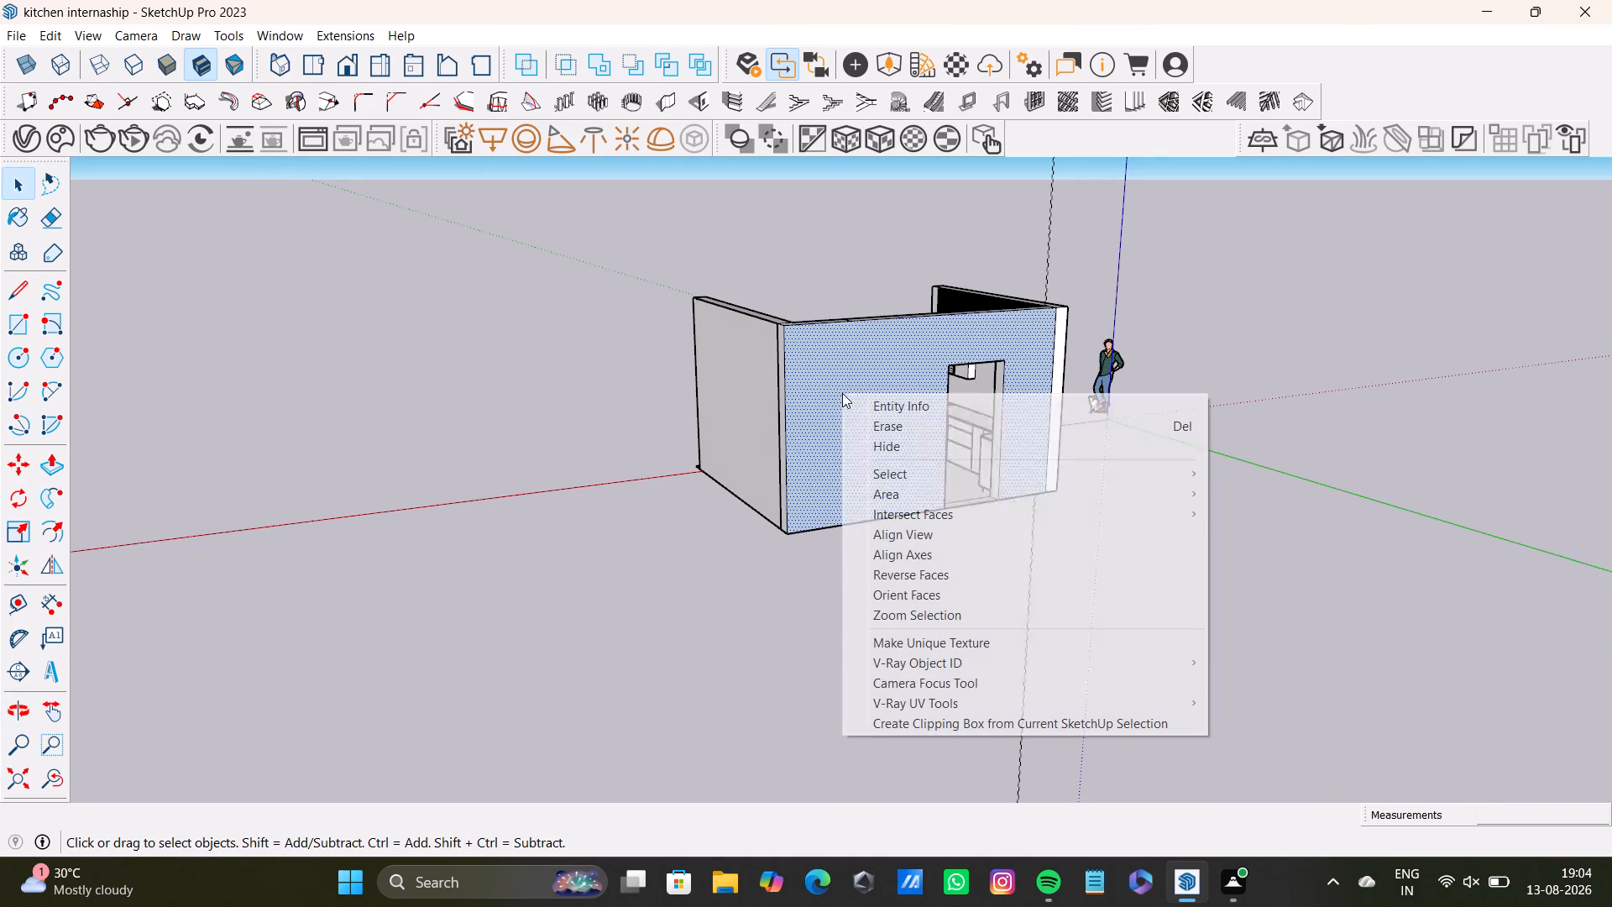
pyautogui.click(890, 572)
# Inspect the slatted upper bands and cabinets around the kitchen from several angles.
pyautogui.moveTo(838, 522); pyautogui.dragTo(987, 591, button='middle')
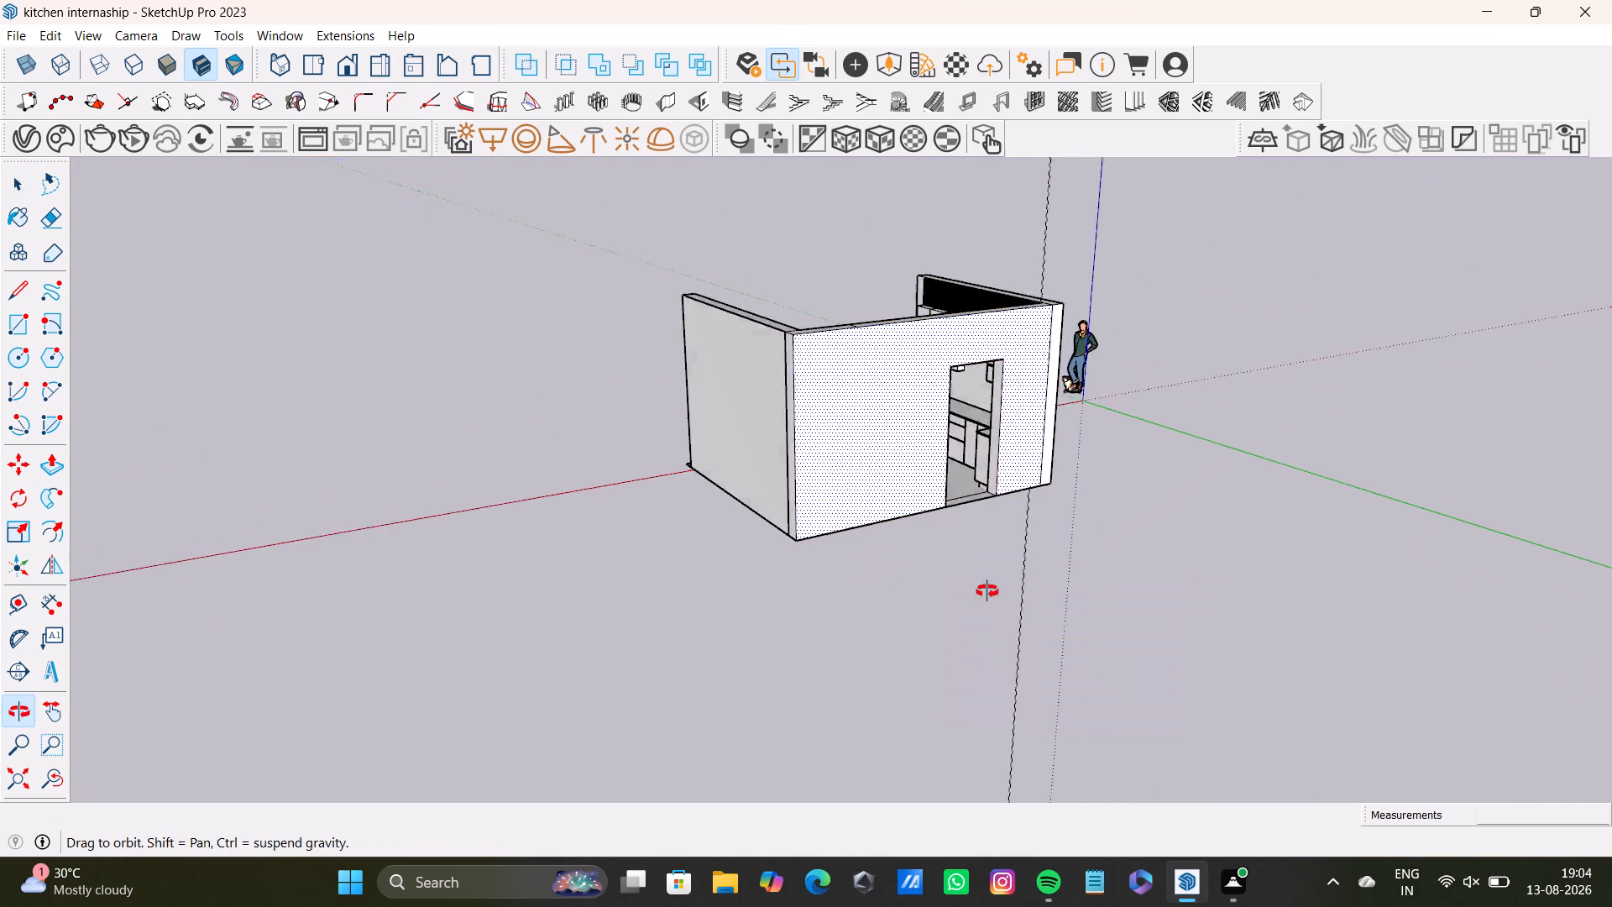
pyautogui.moveTo(987, 591); pyautogui.dragTo(1250, 615, button='middle')
pyautogui.moveTo(719, 451); pyautogui.dragTo(1192, 472, button='middle')
pyautogui.moveTo(800, 461); pyautogui.dragTo(981, 457, button='middle')
pyautogui.scroll(8, 753, 417)
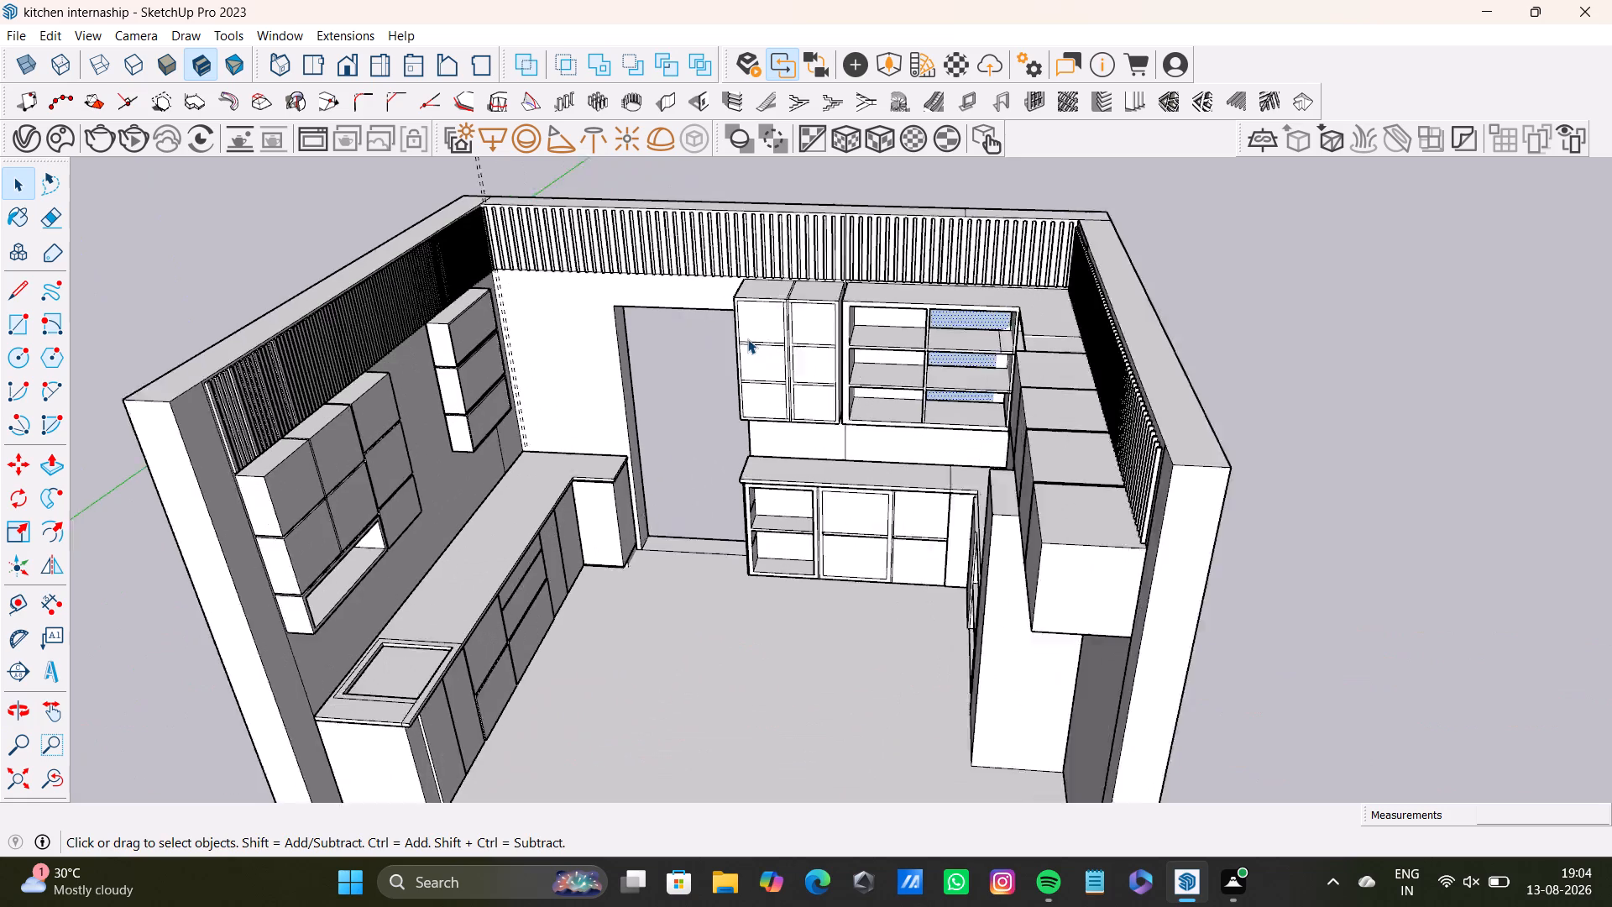
pyautogui.scroll(1, 747, 338)
pyautogui.moveTo(751, 333); pyautogui.dragTo(1074, 274, button='middle')
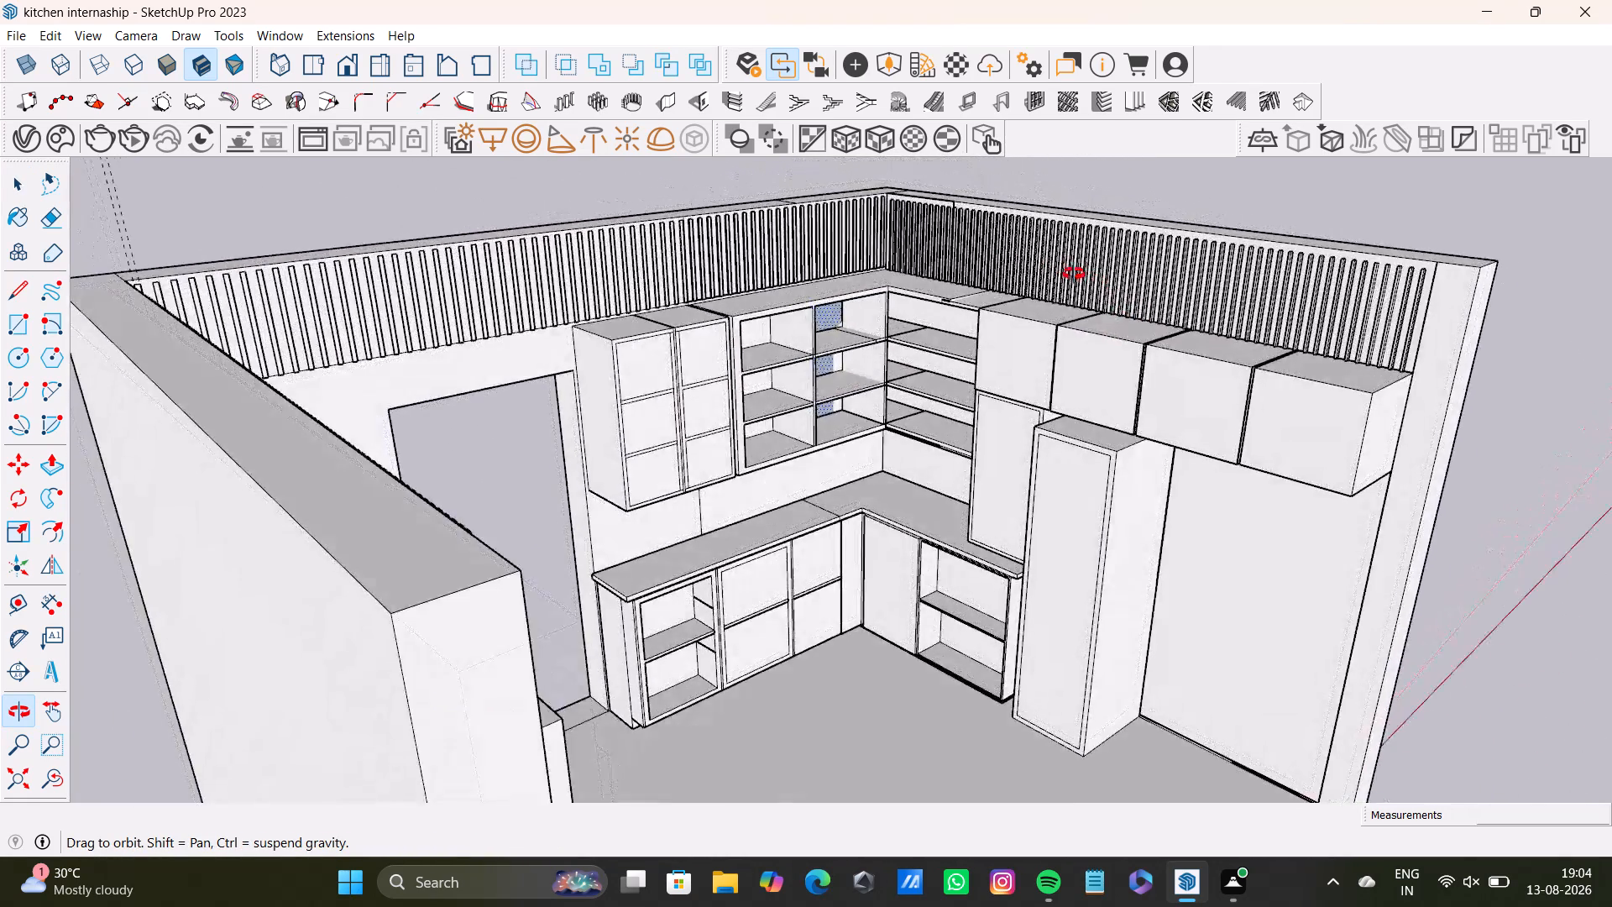
pyautogui.moveTo(1074, 274); pyautogui.dragTo(803, 271, button='middle')
pyautogui.scroll(-7, 851, 364)
pyautogui.keyDown('shift'); pyautogui.moveTo(845, 367); pyautogui.dragTo(845, 301, button='middle'); pyautogui.keyUp('shift')
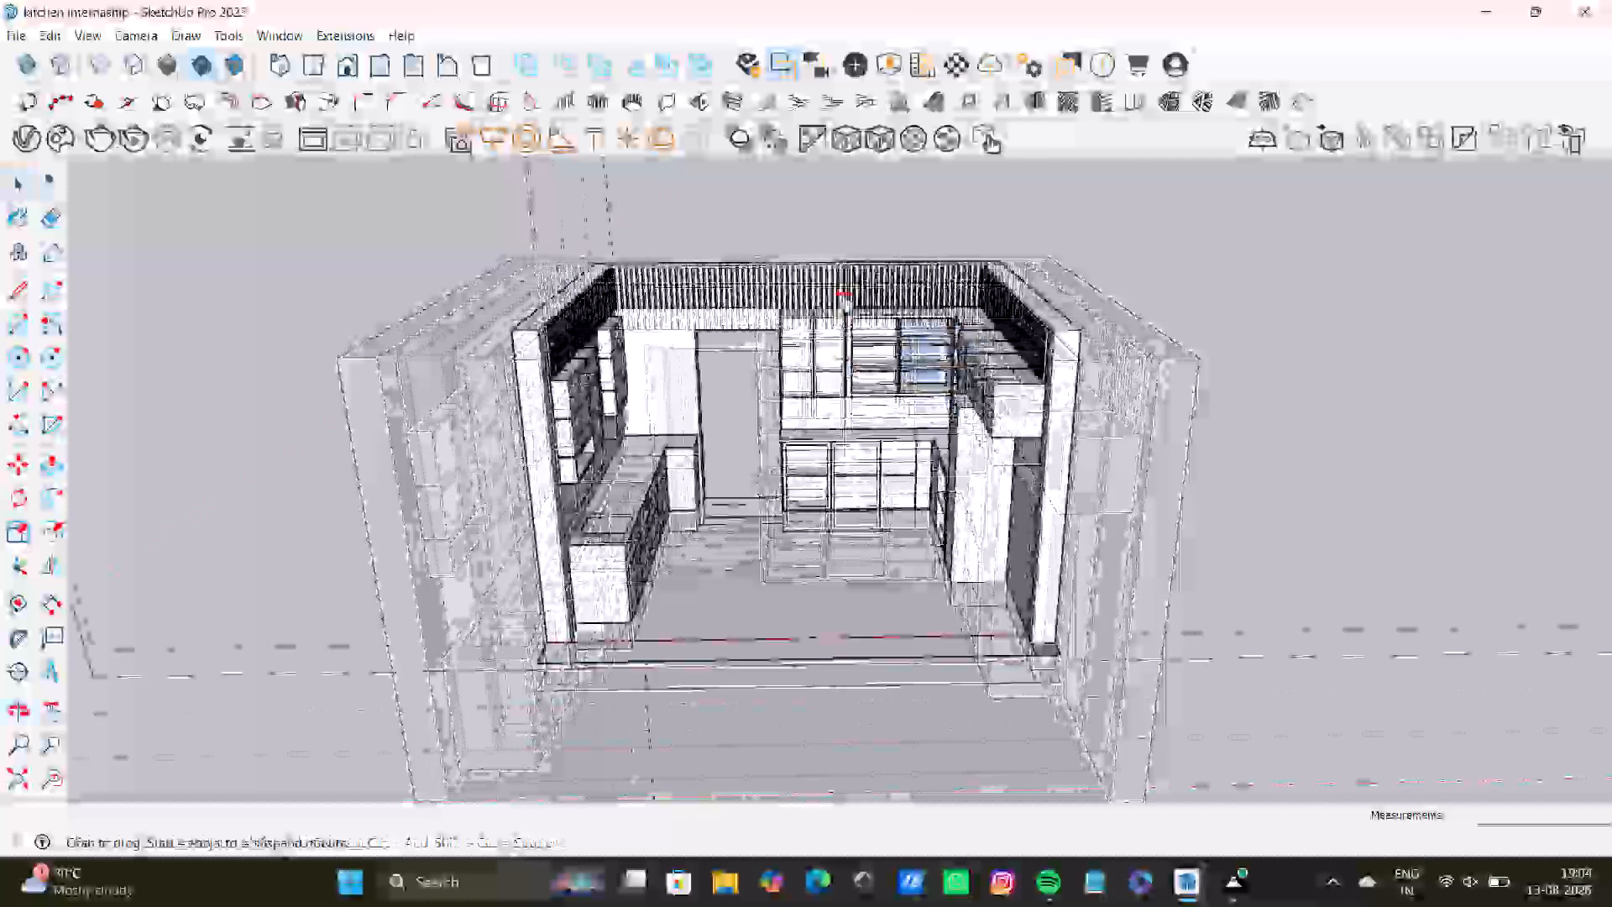
# Import the cooktop model "варочная+панель" from Downloads and place it outside the kitchen, beyond the tall-cabinet wall.
pyautogui.keyDown('shift'); pyautogui.moveTo(845, 301); pyautogui.dragTo(850, 270, button='middle'); pyautogui.keyUp('shift')
pyautogui.moveTo(881, 356); pyautogui.dragTo(857, 441, button='middle')
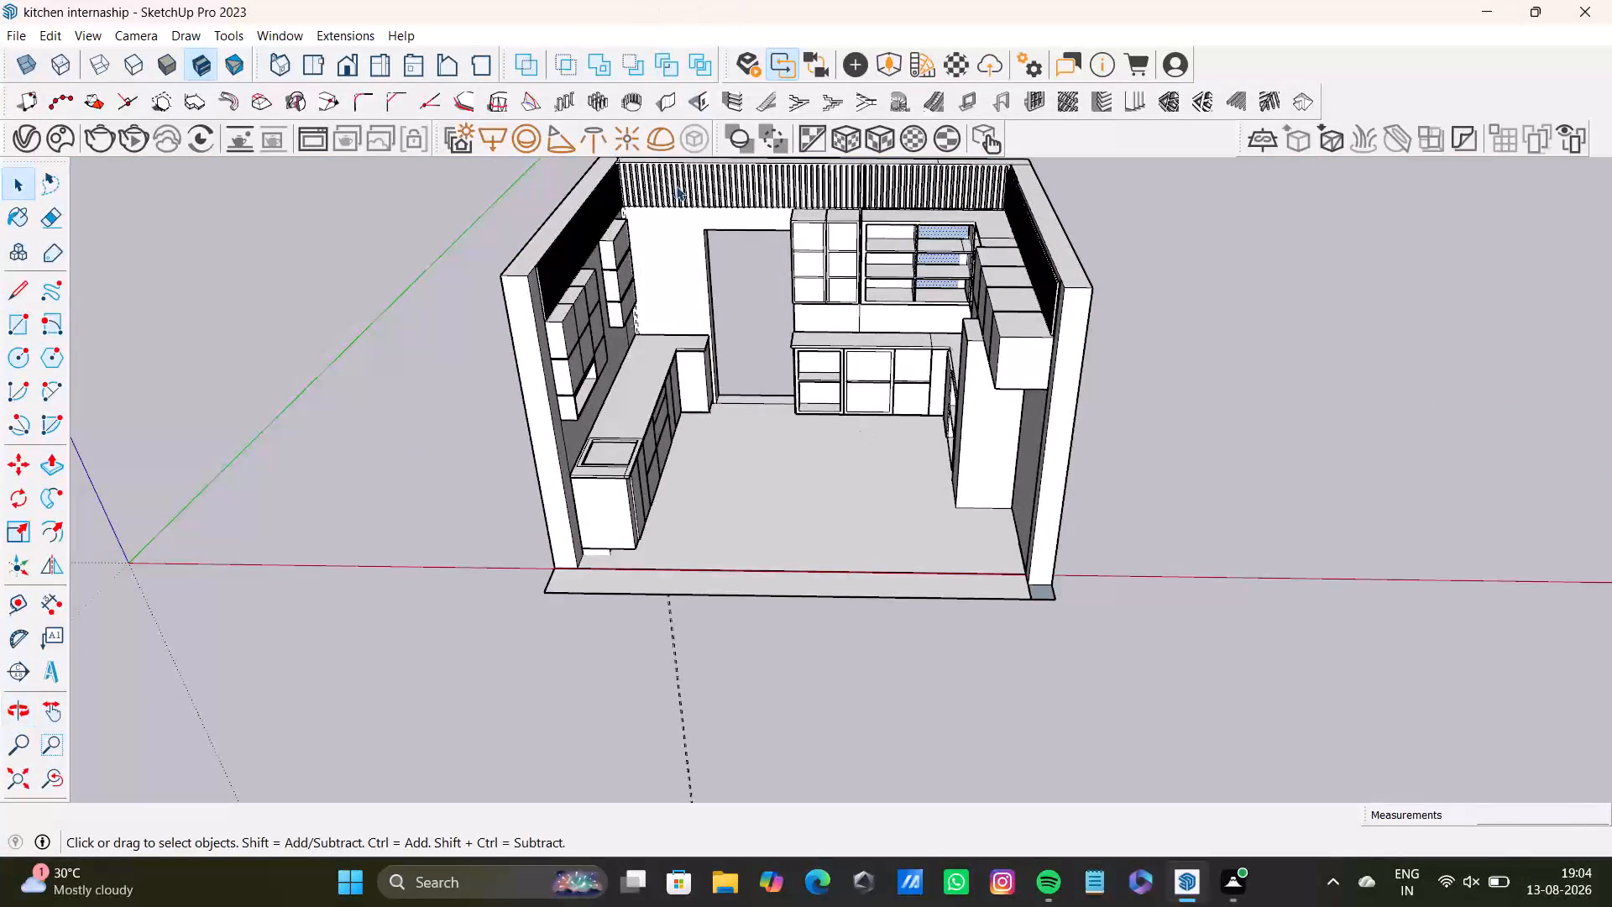
pyautogui.scroll(2, 606, 509)
pyautogui.scroll(1, 655, 441)
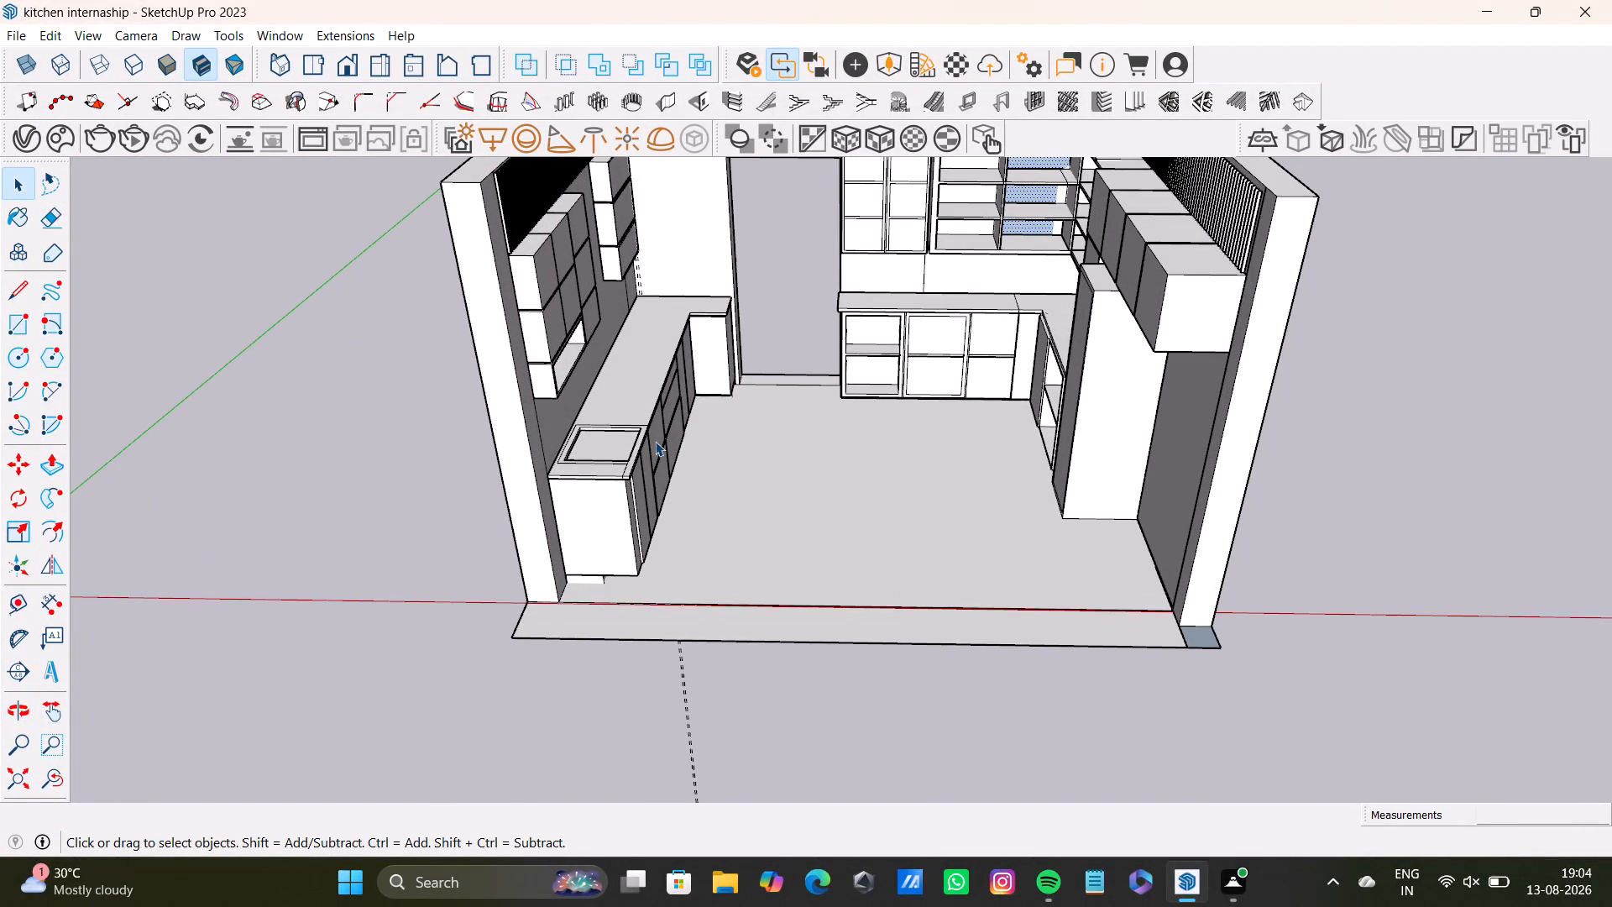
pyautogui.keyDown('shift'); pyautogui.moveTo(791, 342); pyautogui.dragTo(816, 428, button='middle'); pyautogui.keyUp('shift')
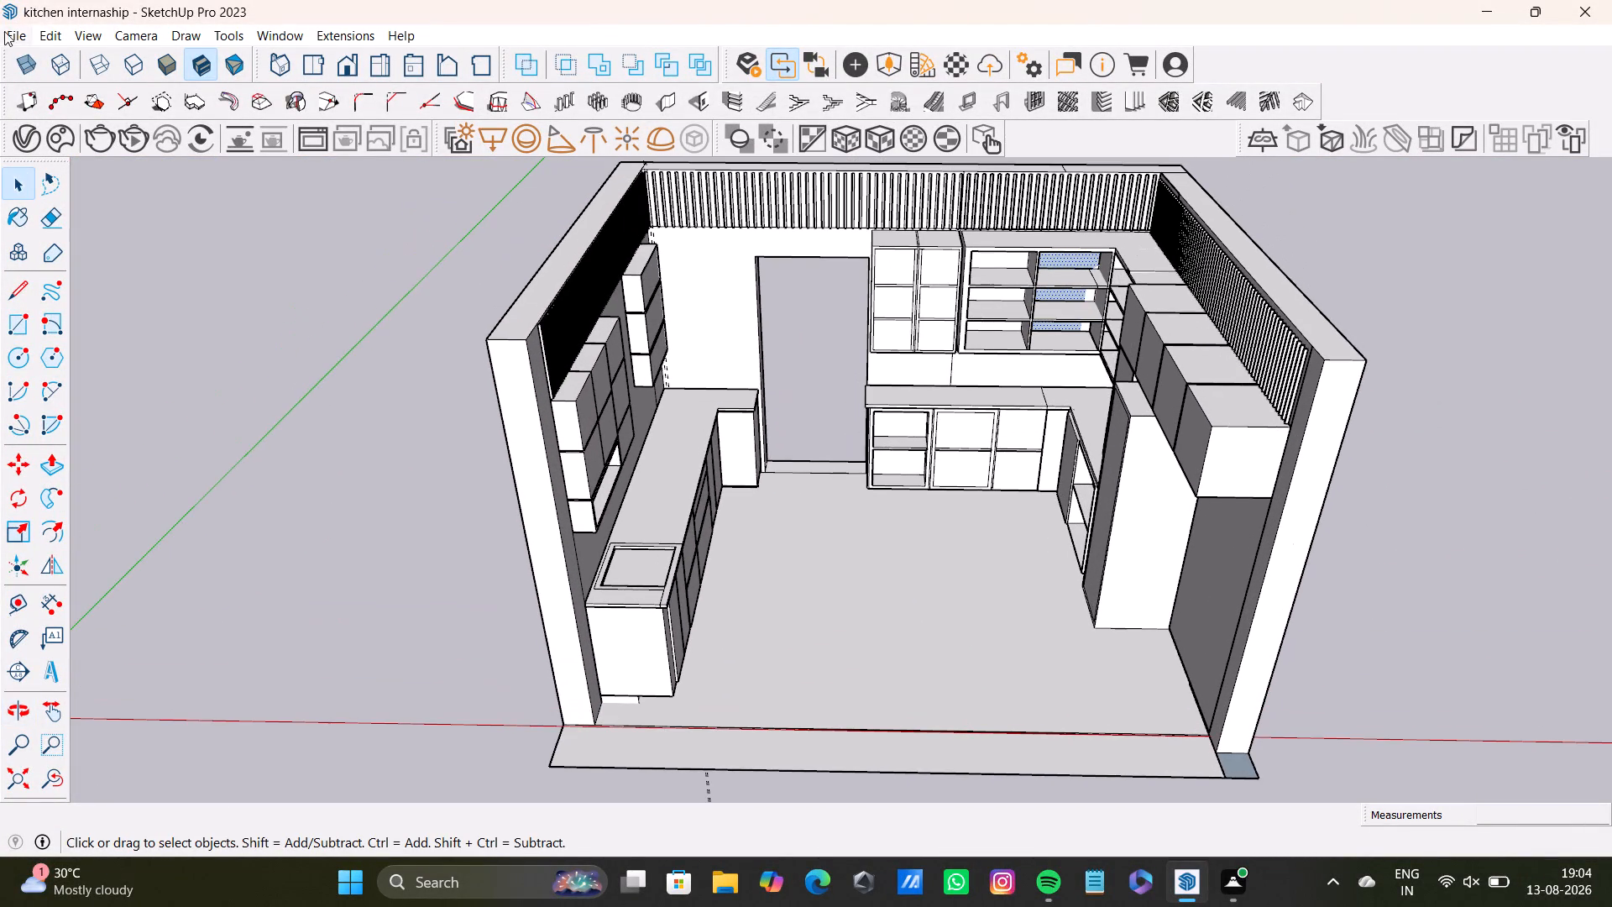
pyautogui.click(9, 32)
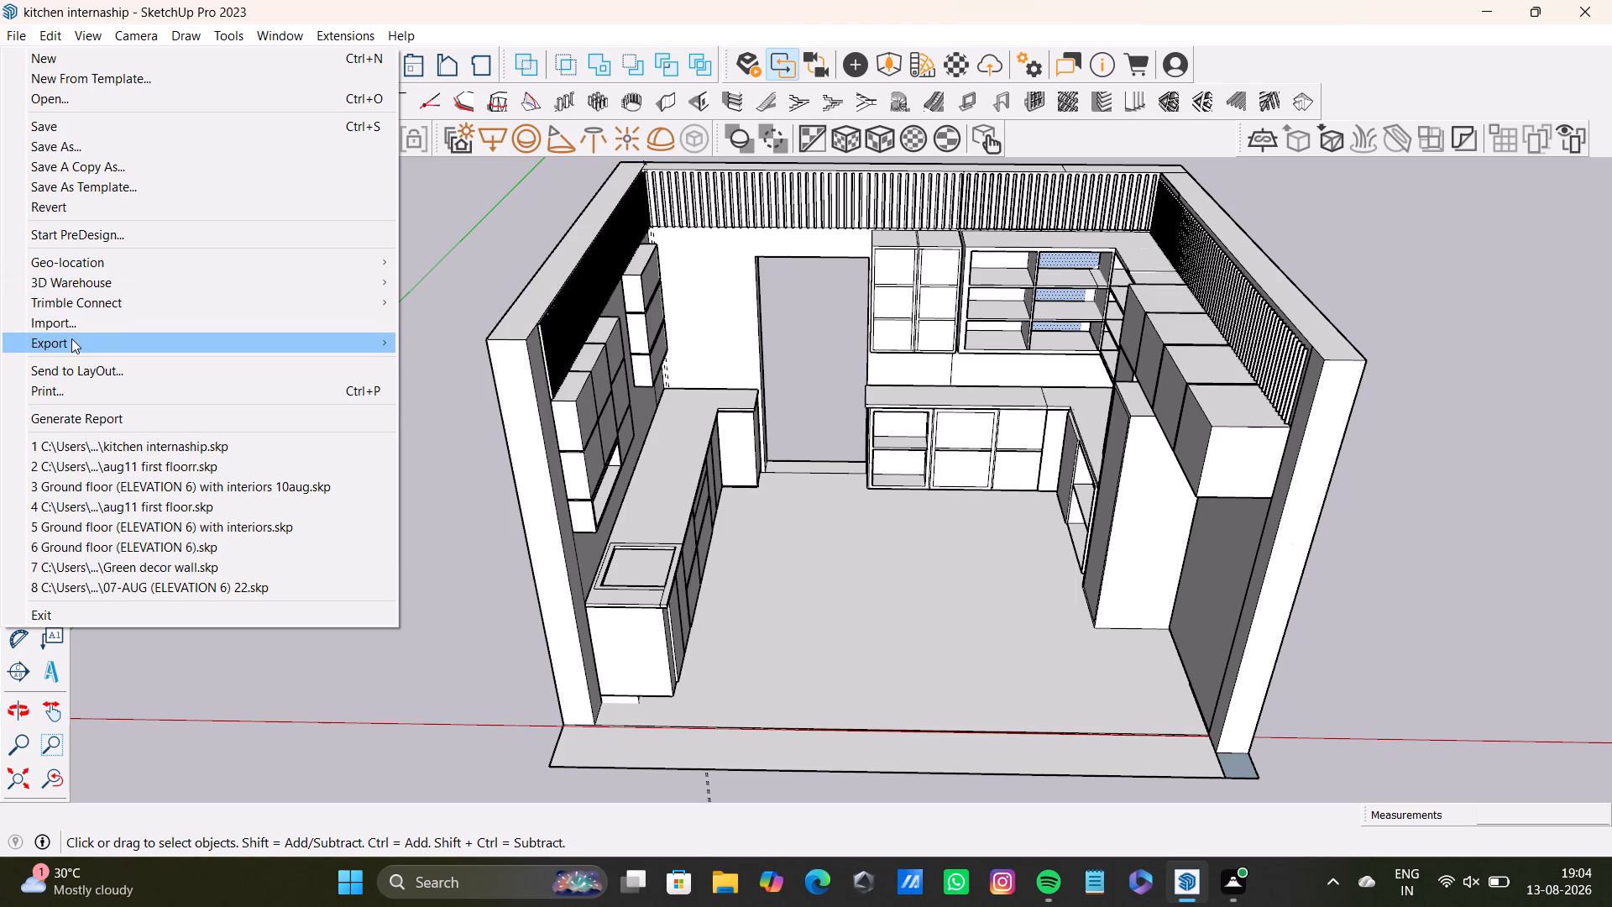
pyautogui.click(71, 339)
pyautogui.click(76, 320)
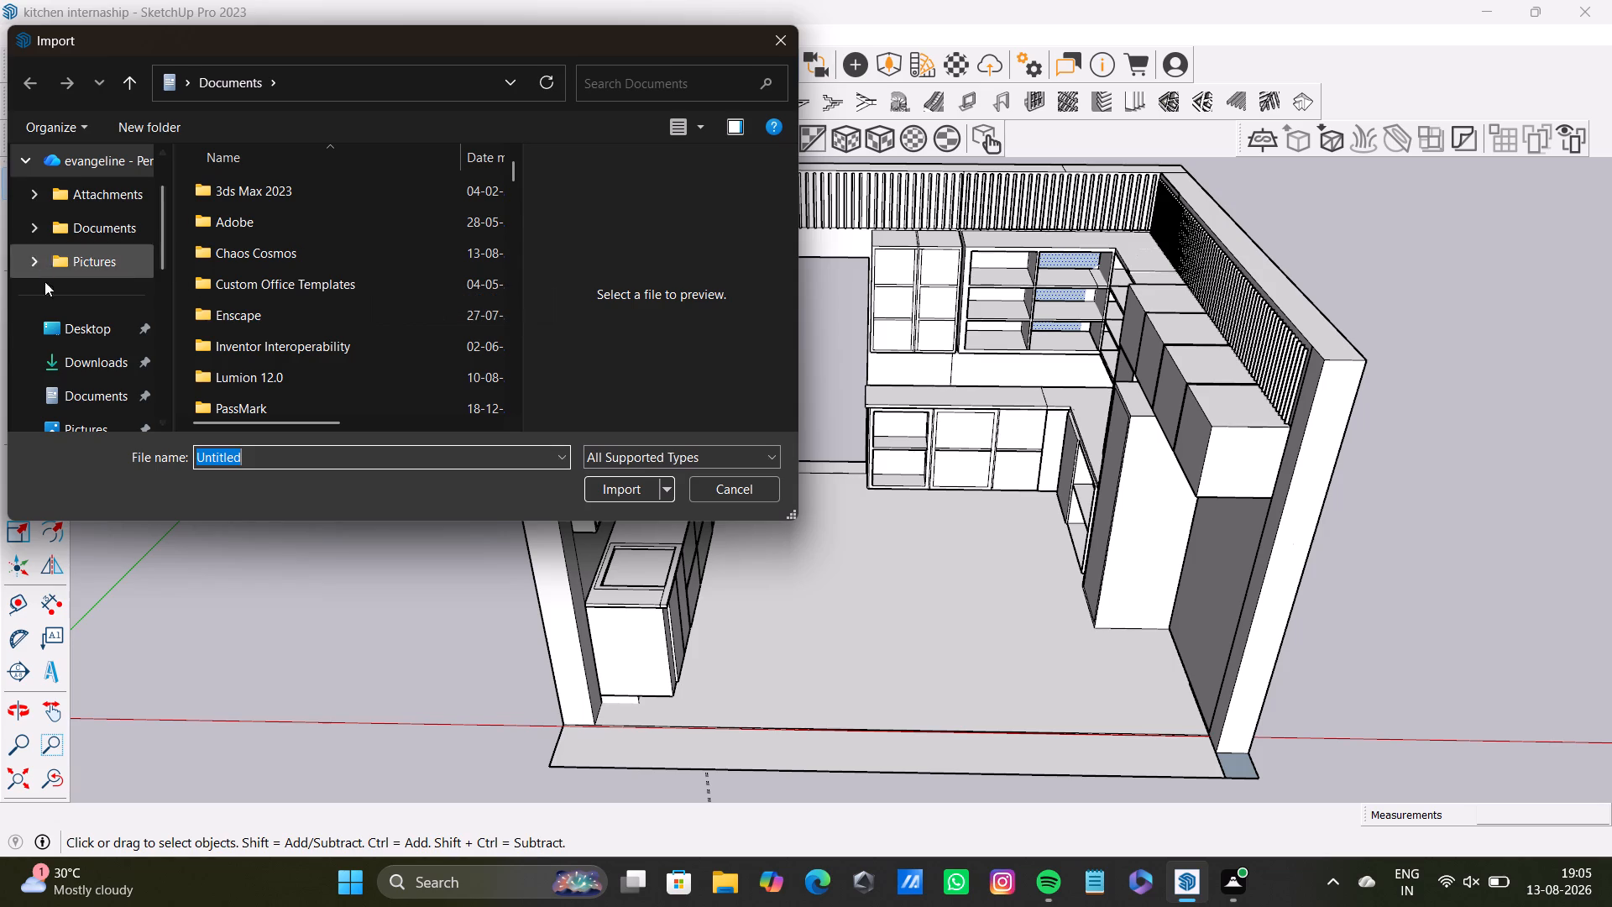
pyautogui.scroll(-1, 63, 311)
pyautogui.click(93, 264)
pyautogui.scroll(-1, 335, 258)
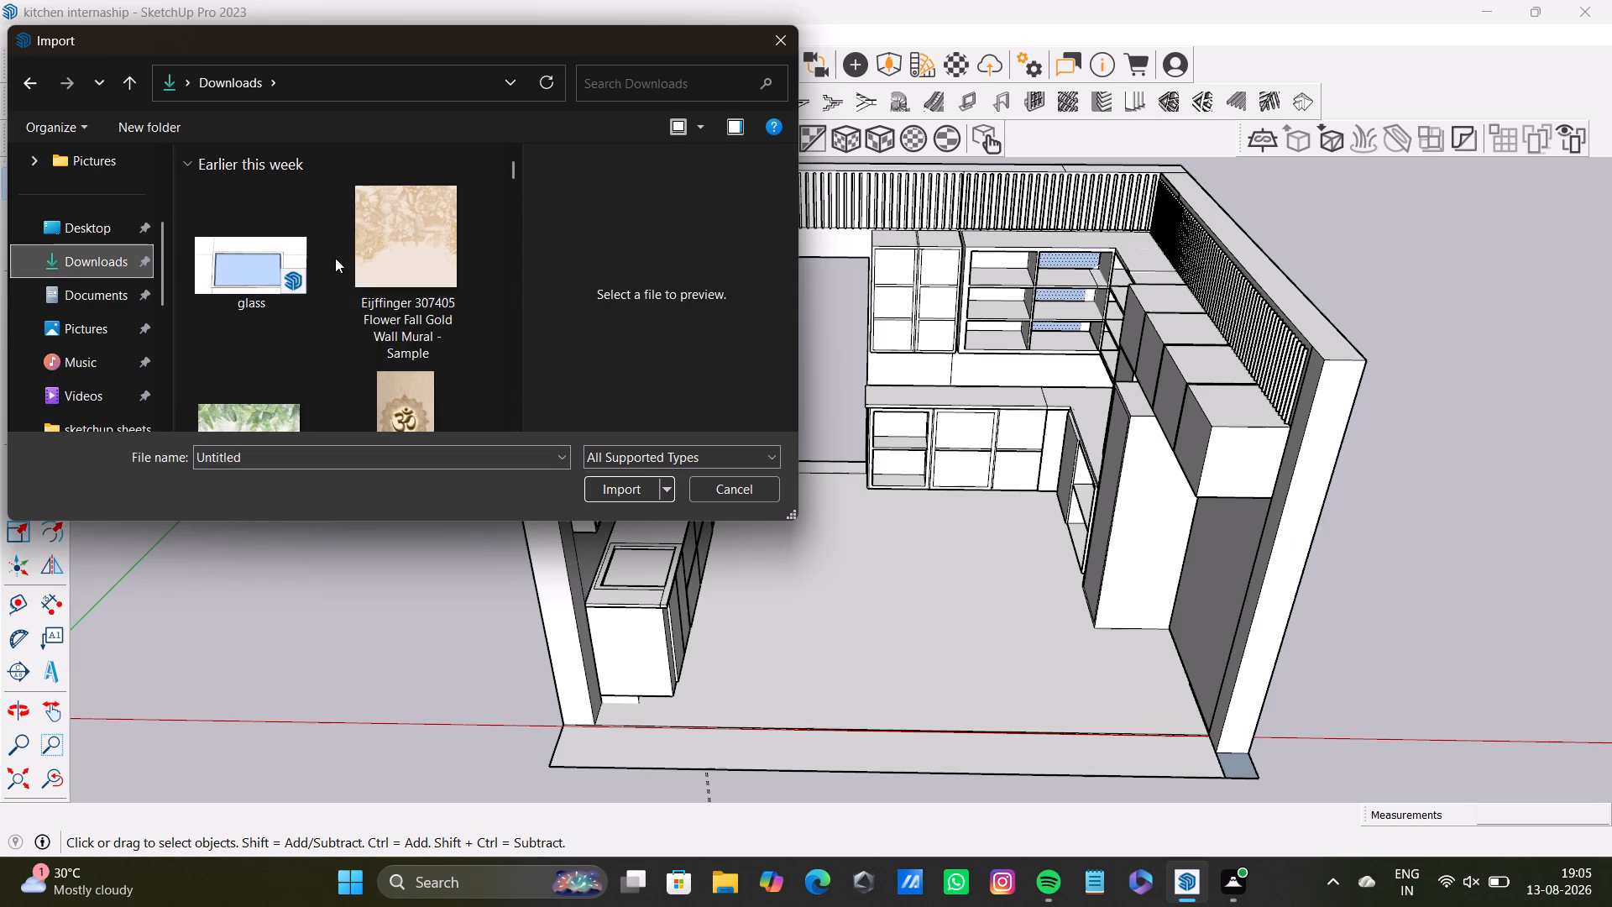
pyautogui.scroll(-6, 335, 258)
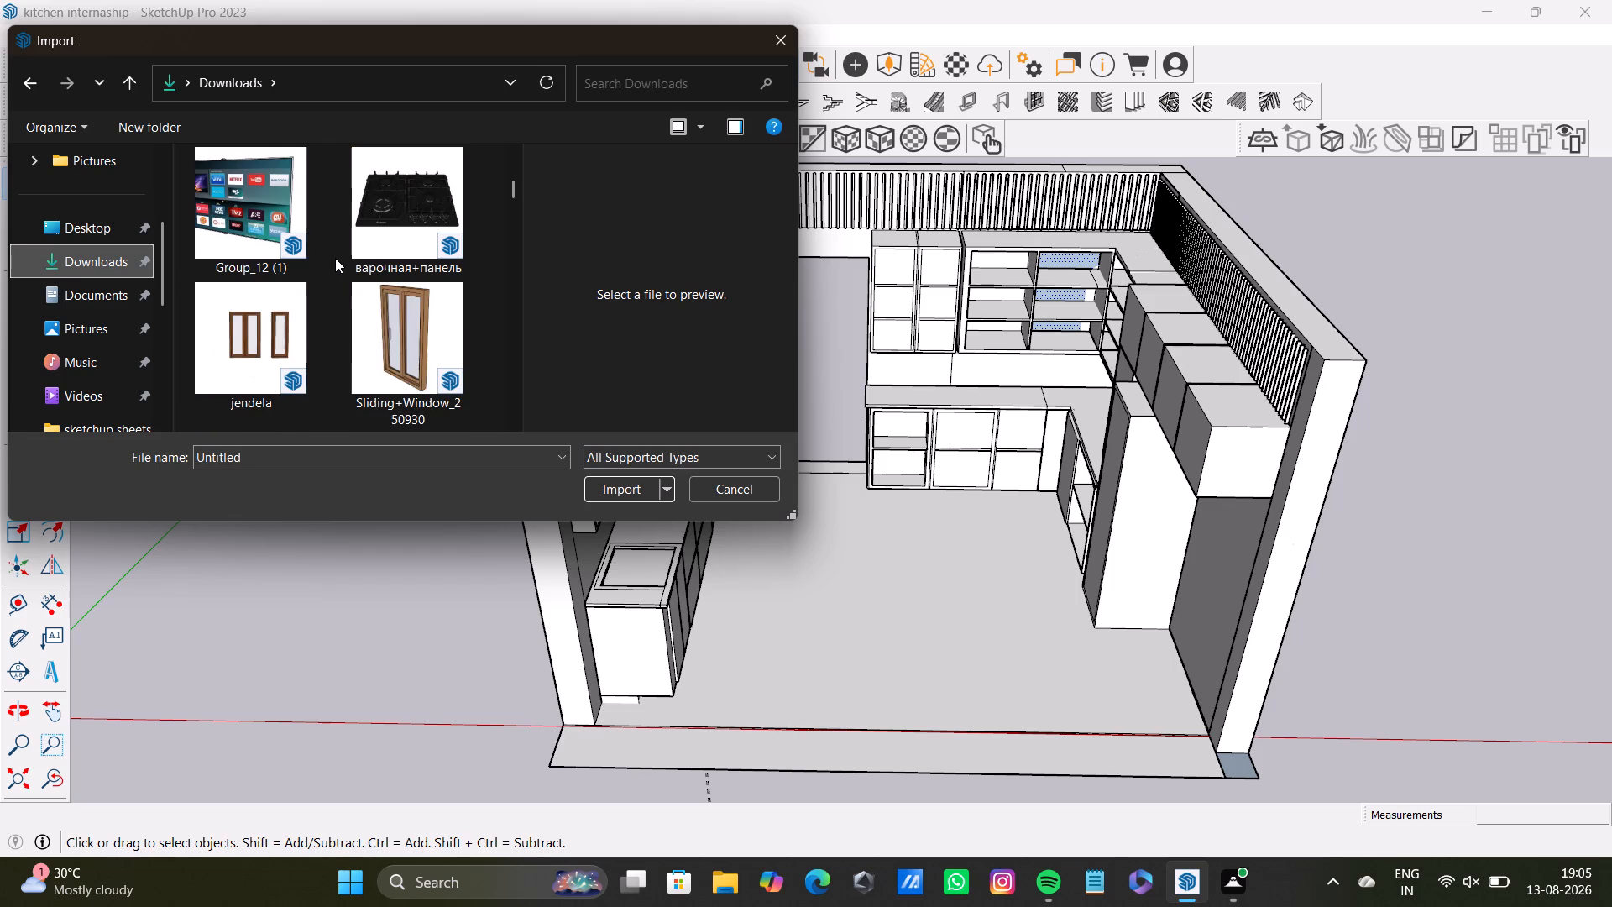
pyautogui.click(437, 239)
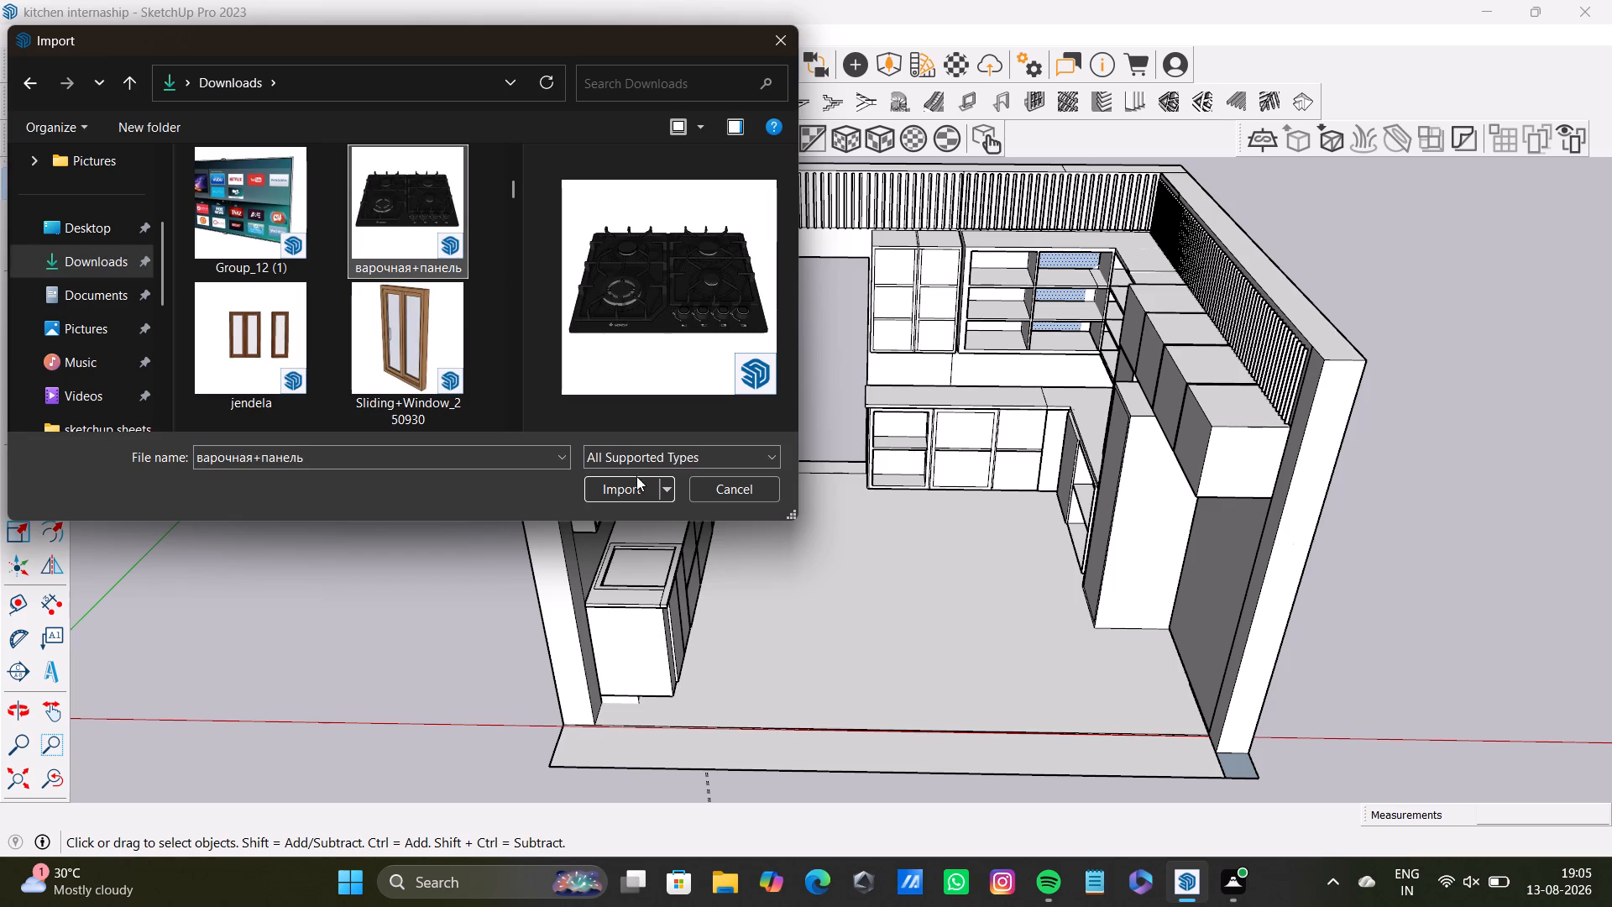
pyautogui.click(633, 490)
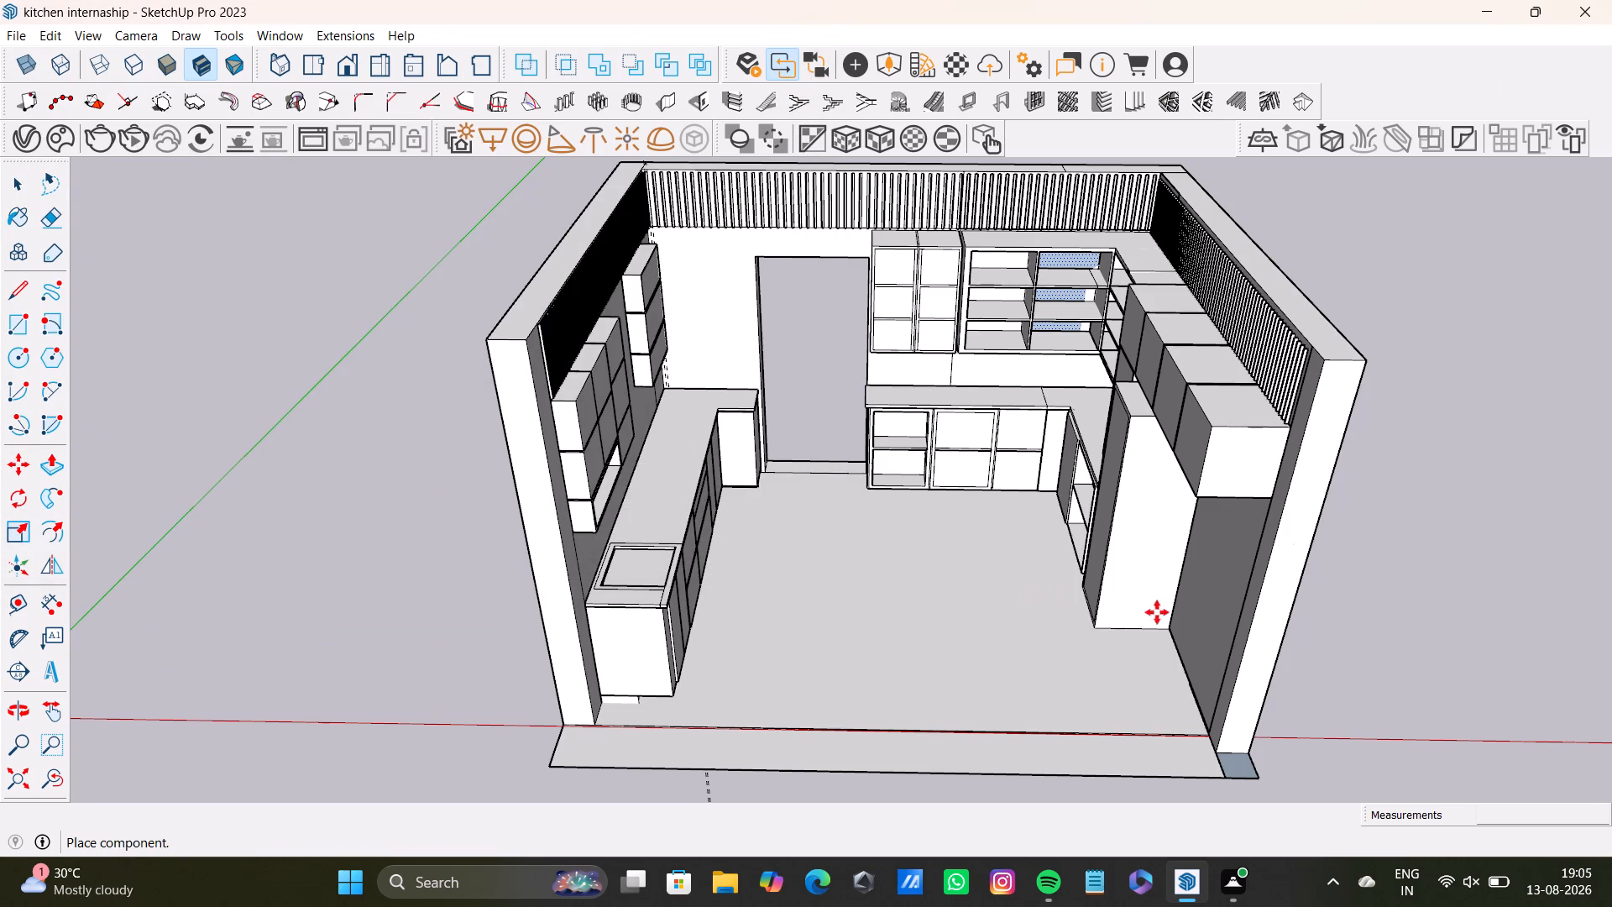
pyautogui.moveTo(1471, 606); pyautogui.dragTo(1423, 684, button='middle')
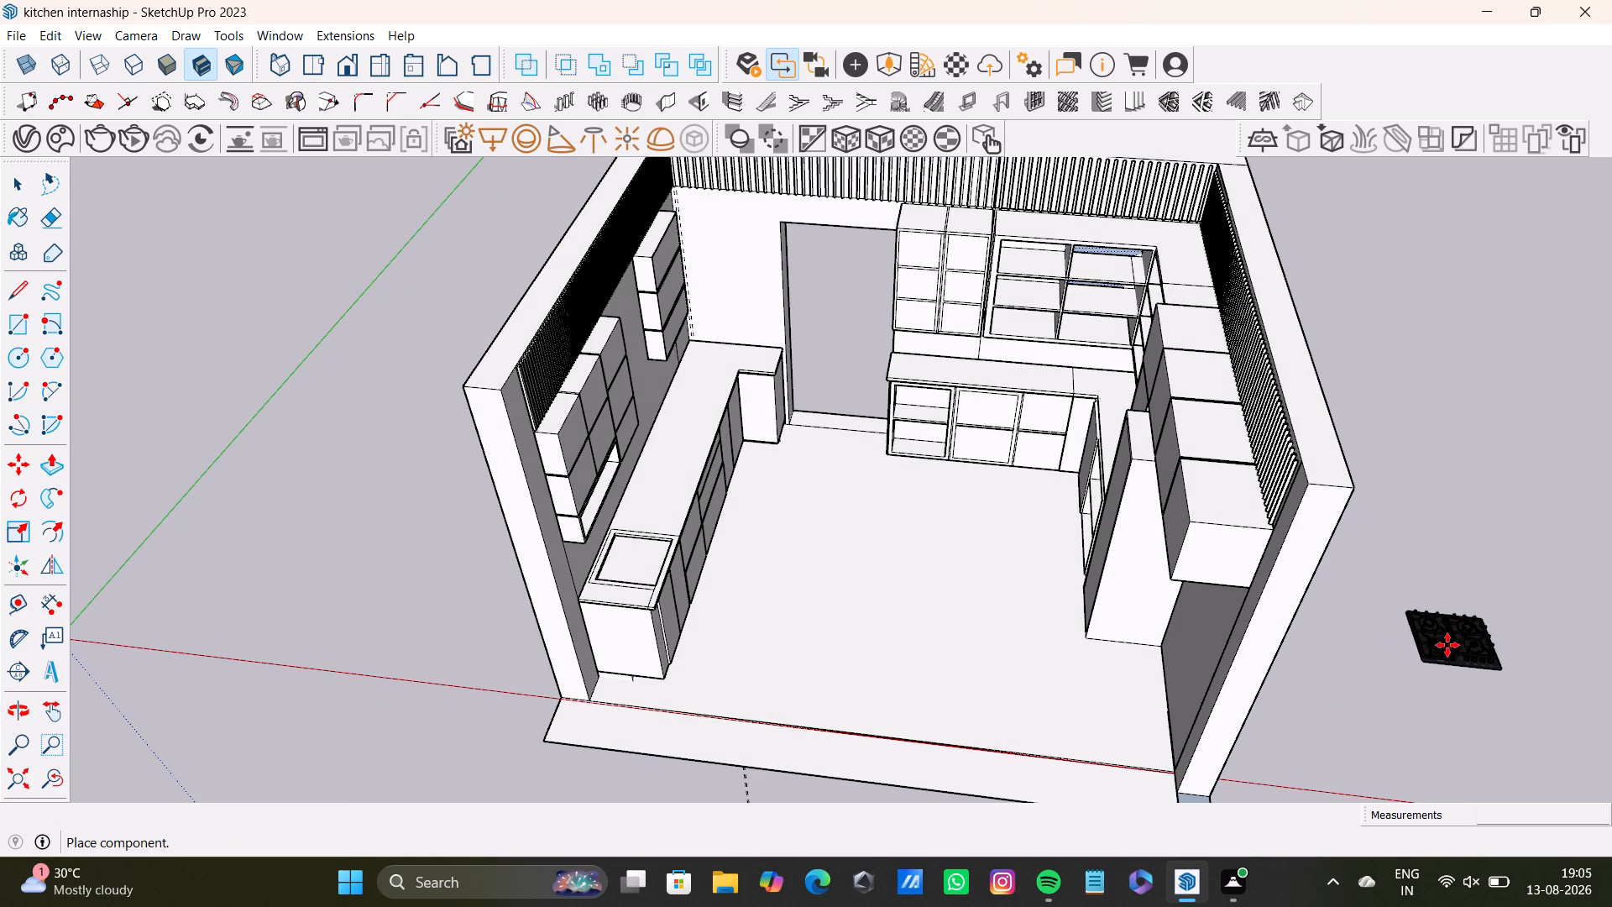
pyautogui.click(1447, 645)
# Import the "wood+door" model from Downloads and place it outside the kitchen, beyond the wall with the sink counter.
pyautogui.click(7, 24)
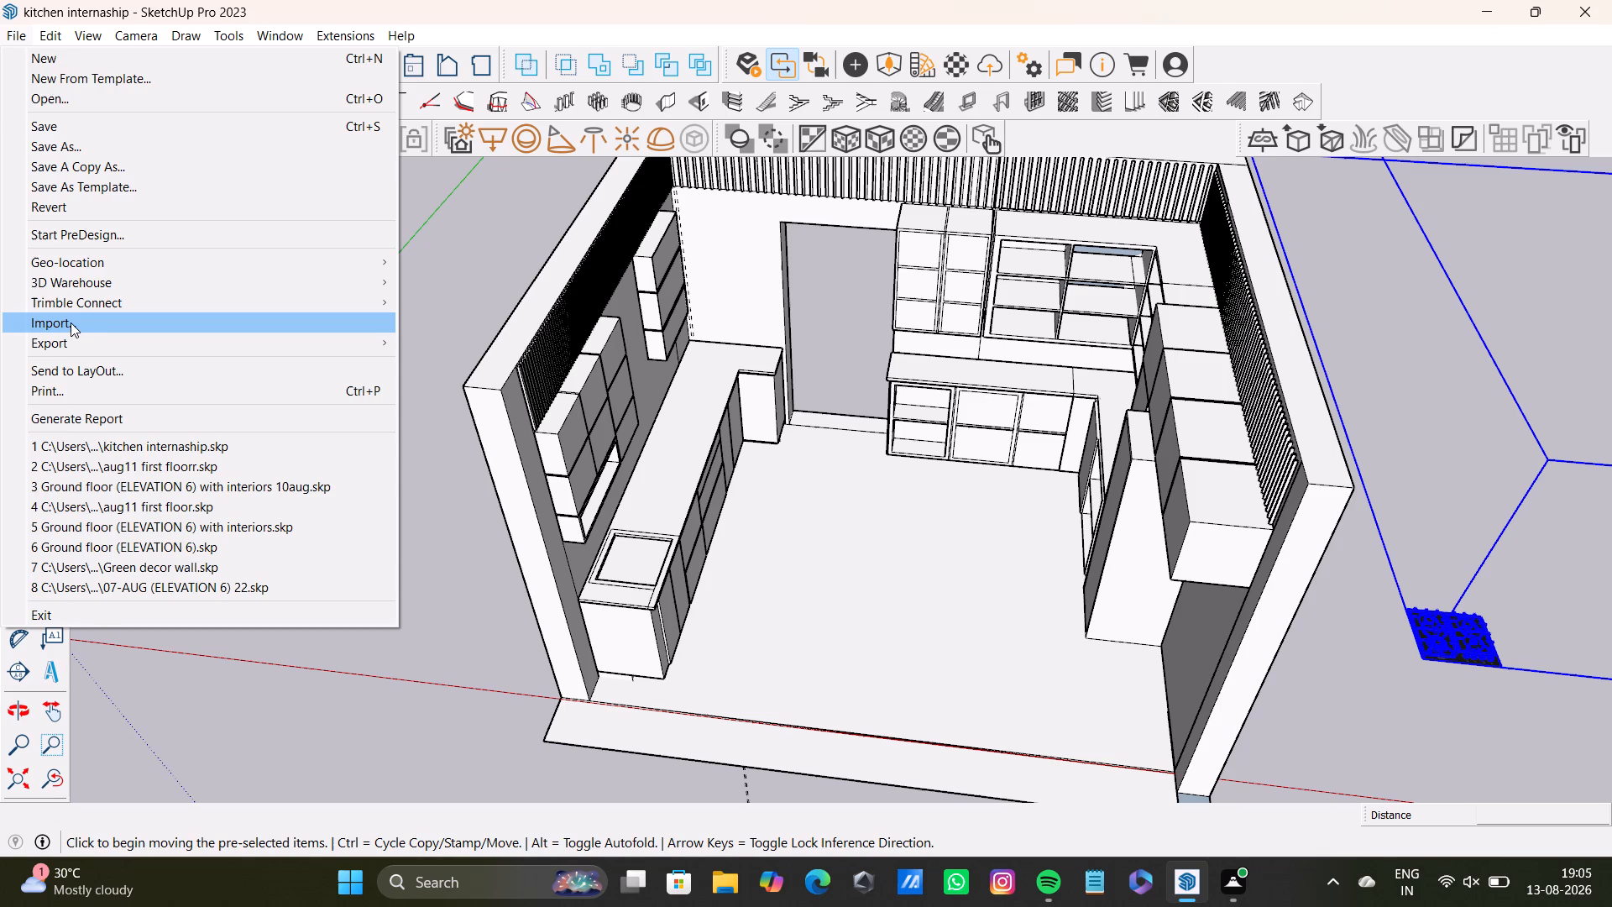
pyautogui.click(71, 322)
pyautogui.click(89, 354)
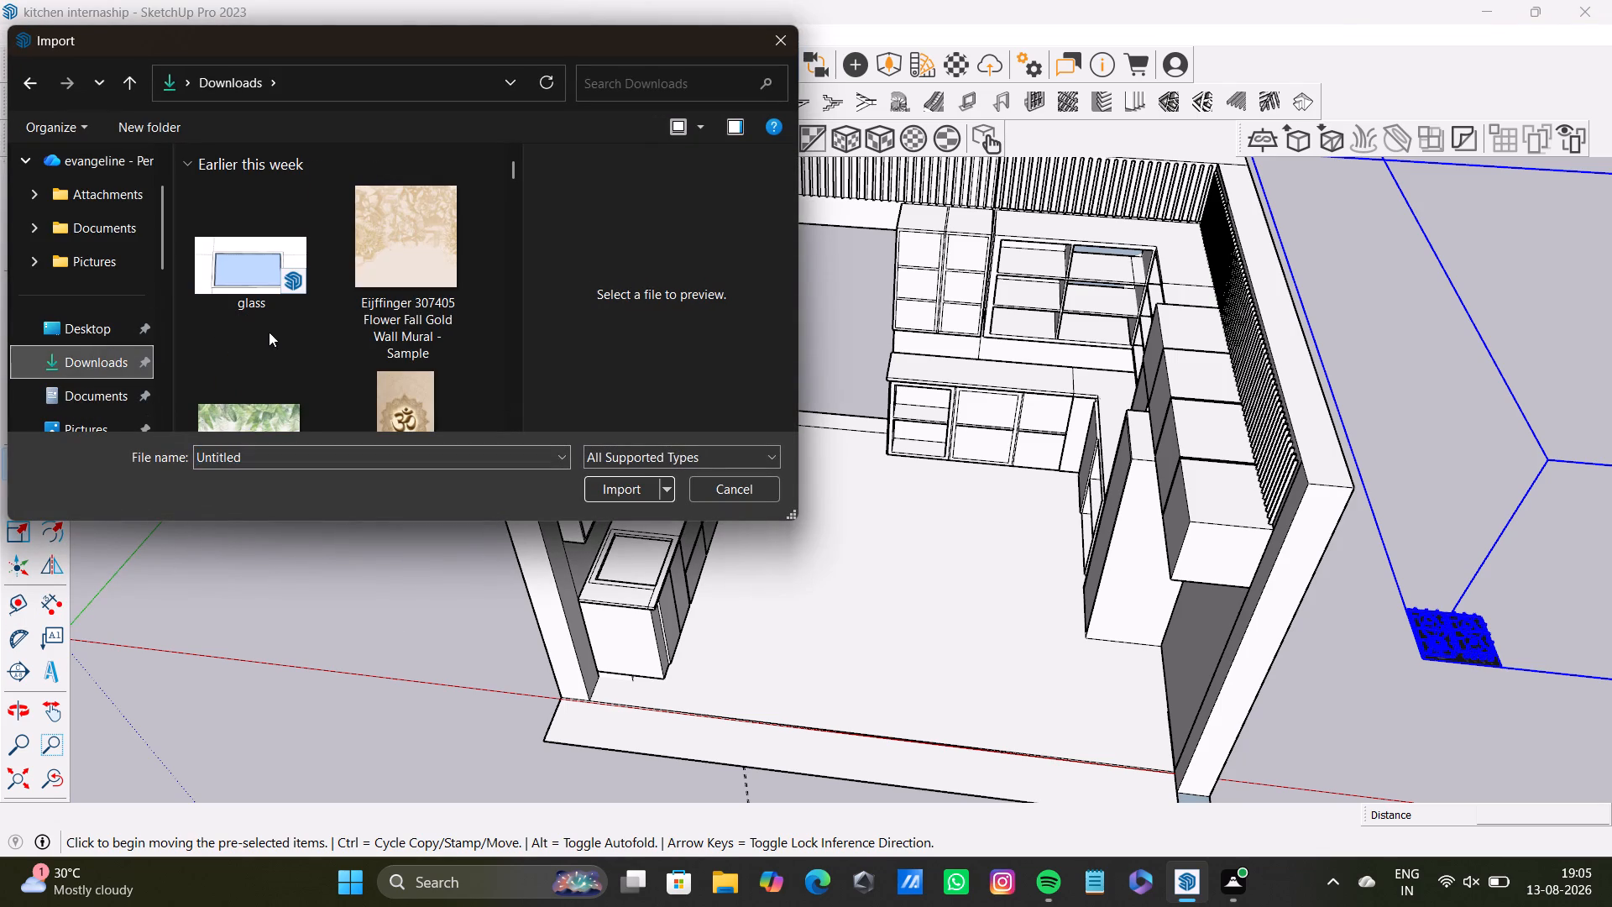
pyautogui.scroll(-9, 272, 322)
pyautogui.scroll(2, 274, 321)
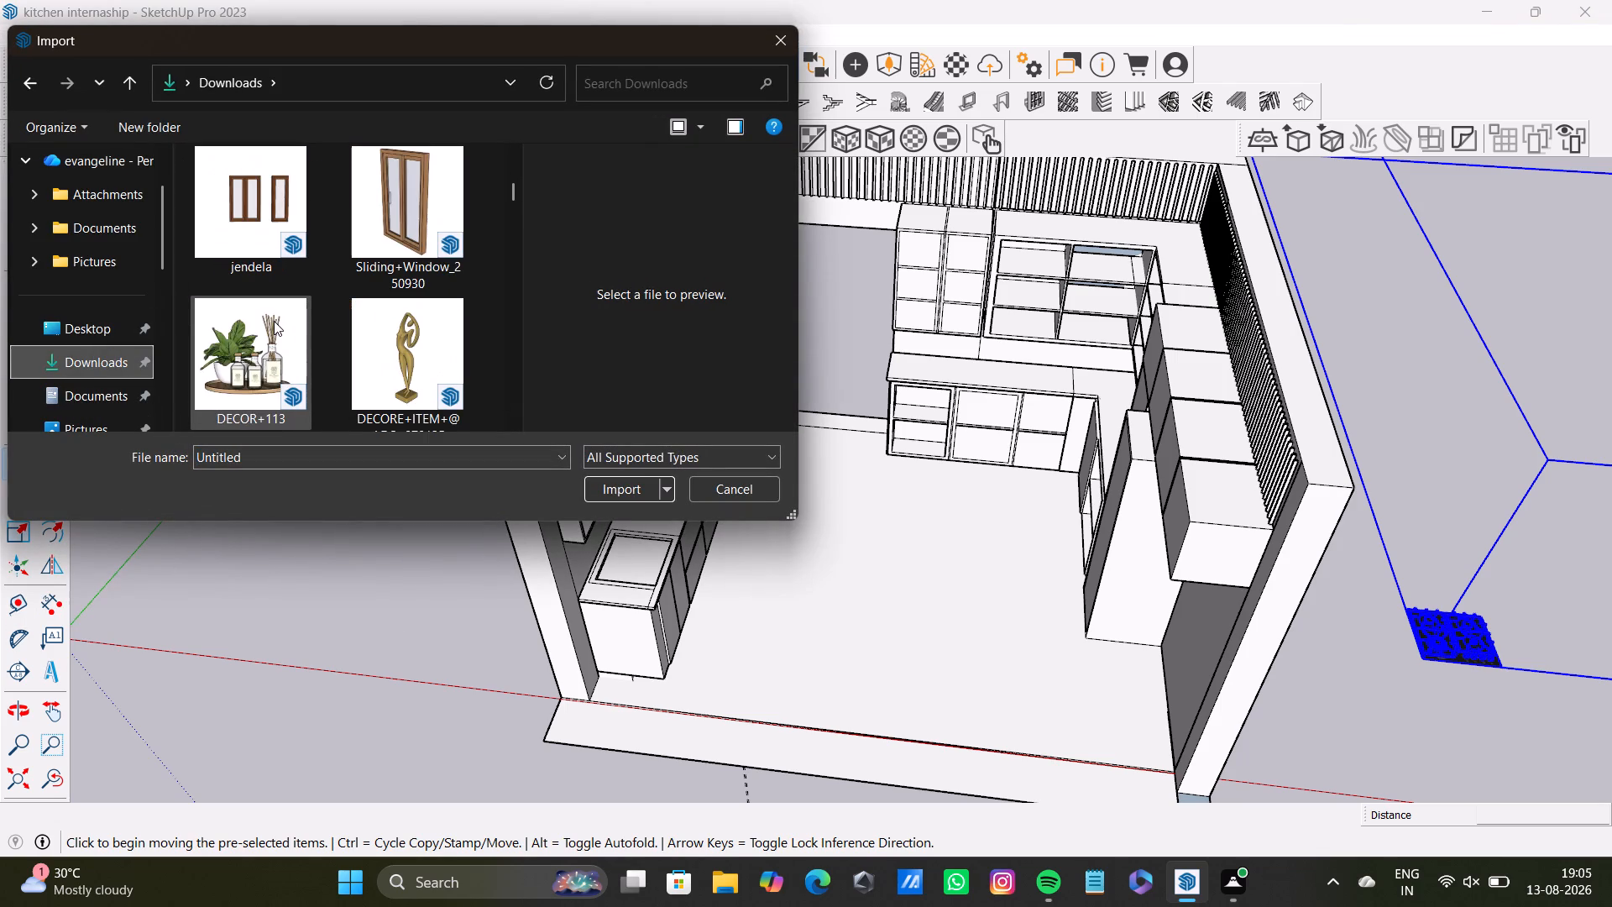
pyautogui.scroll(-6, 274, 321)
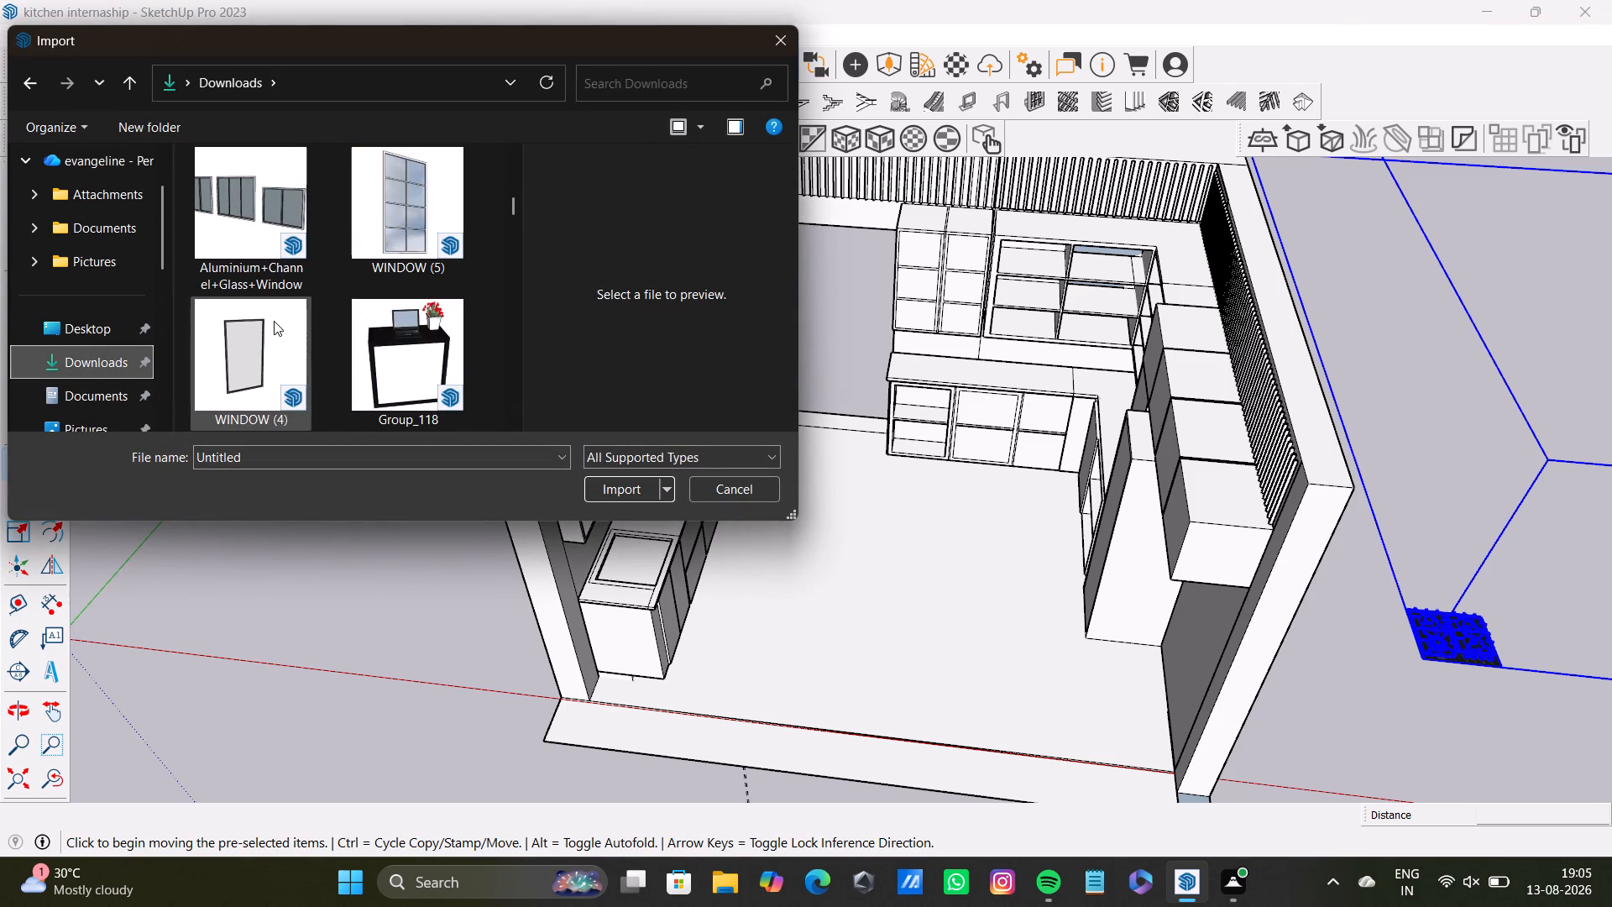
pyautogui.scroll(-4, 274, 321)
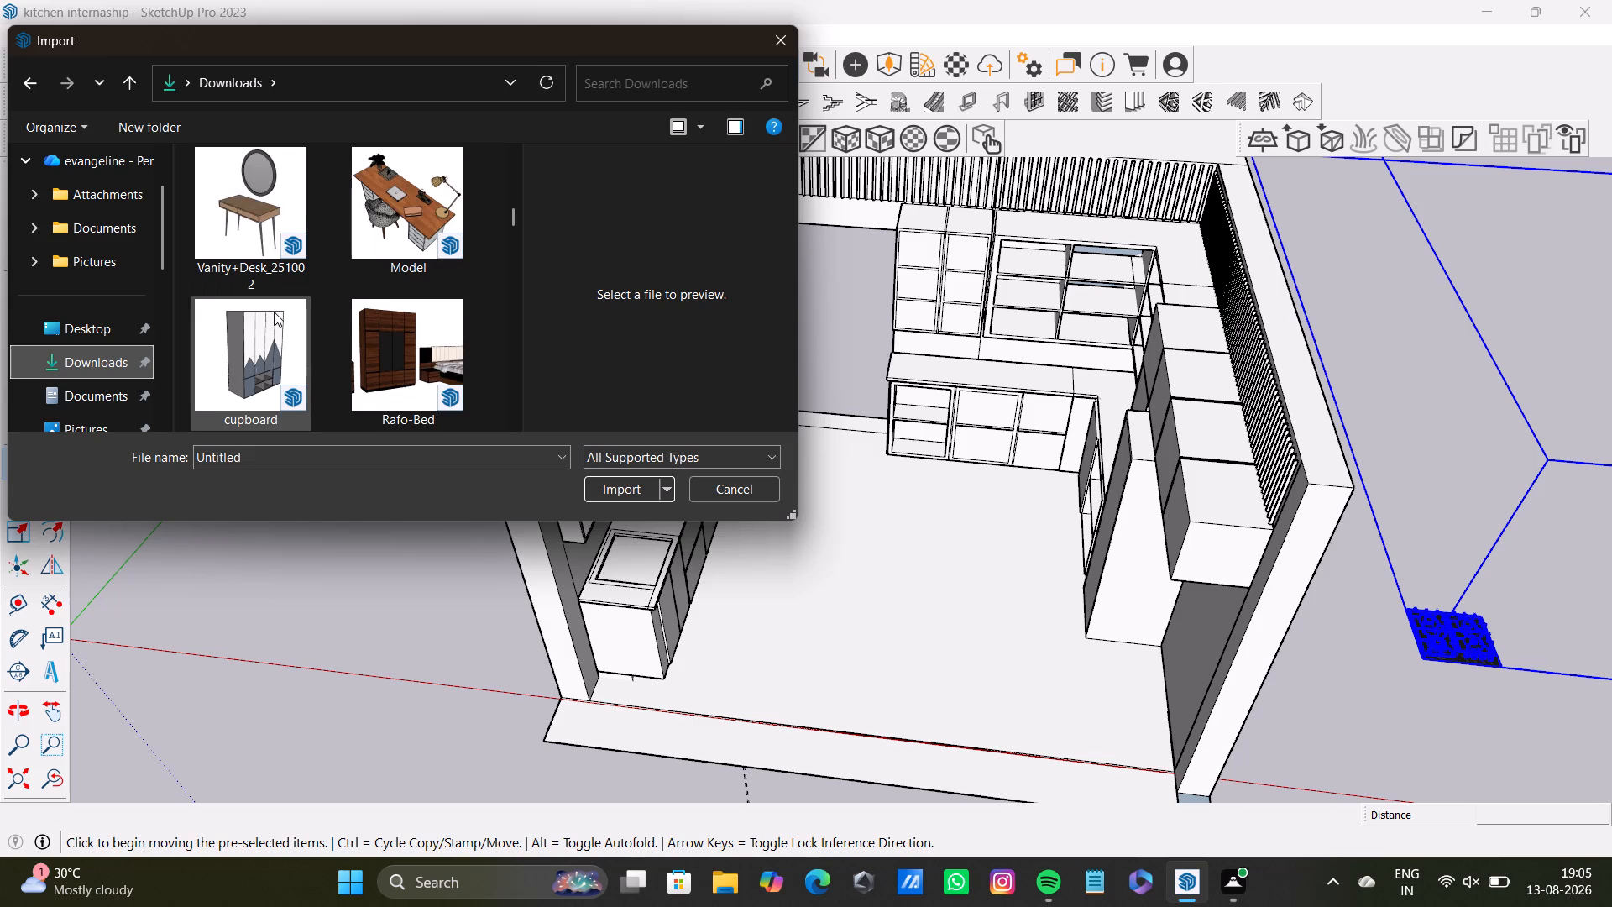
pyautogui.scroll(-8, 274, 312)
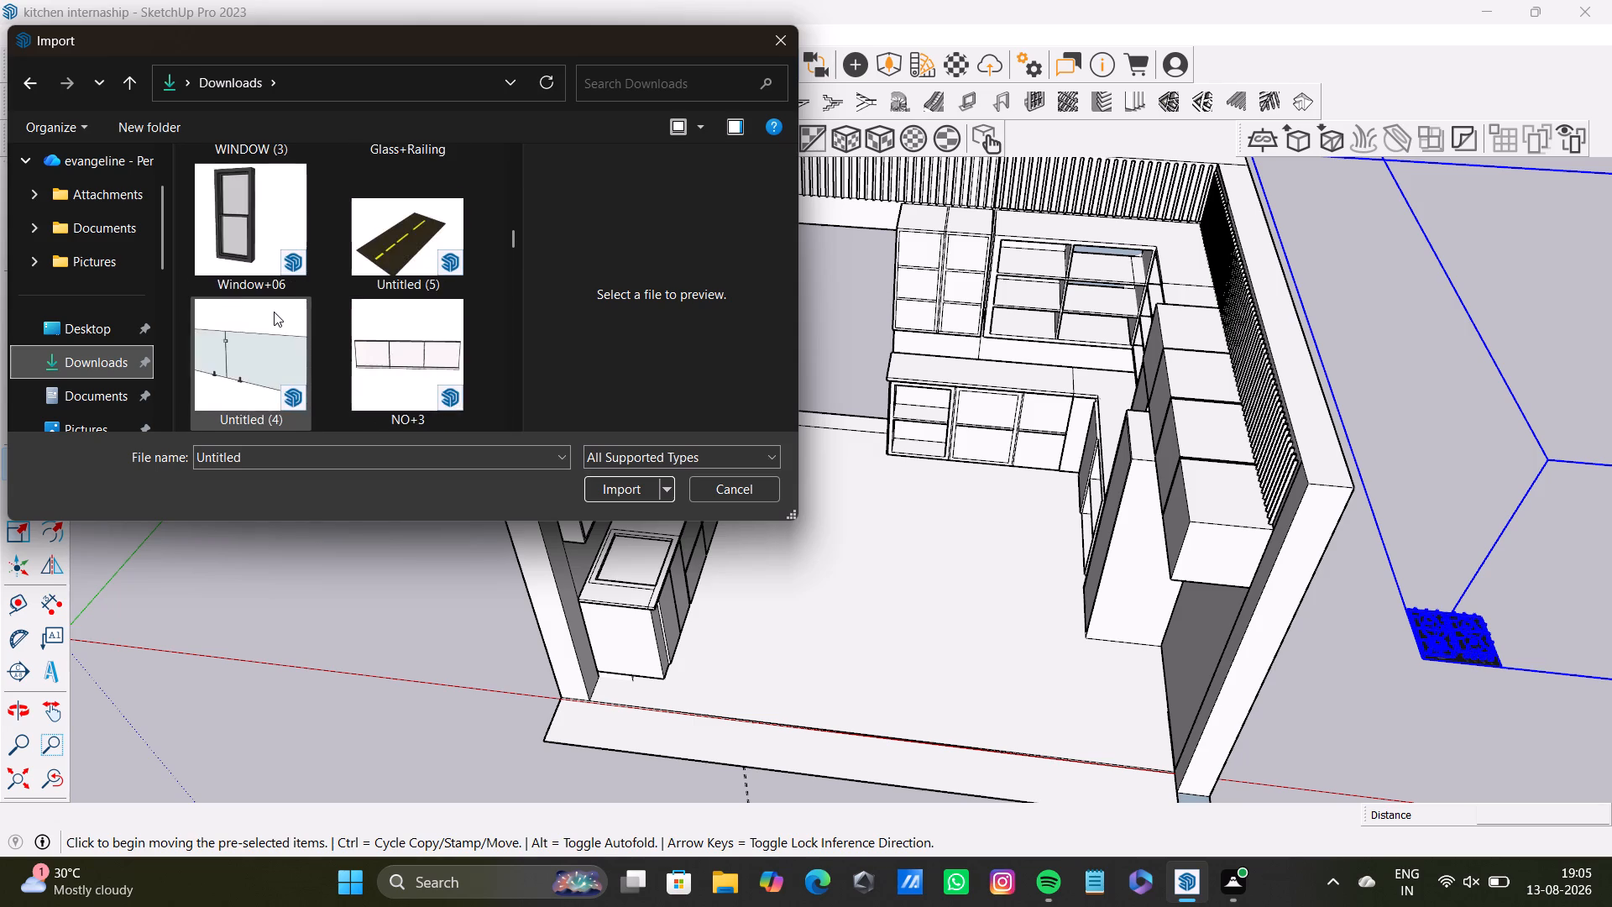
pyautogui.scroll(-8, 274, 312)
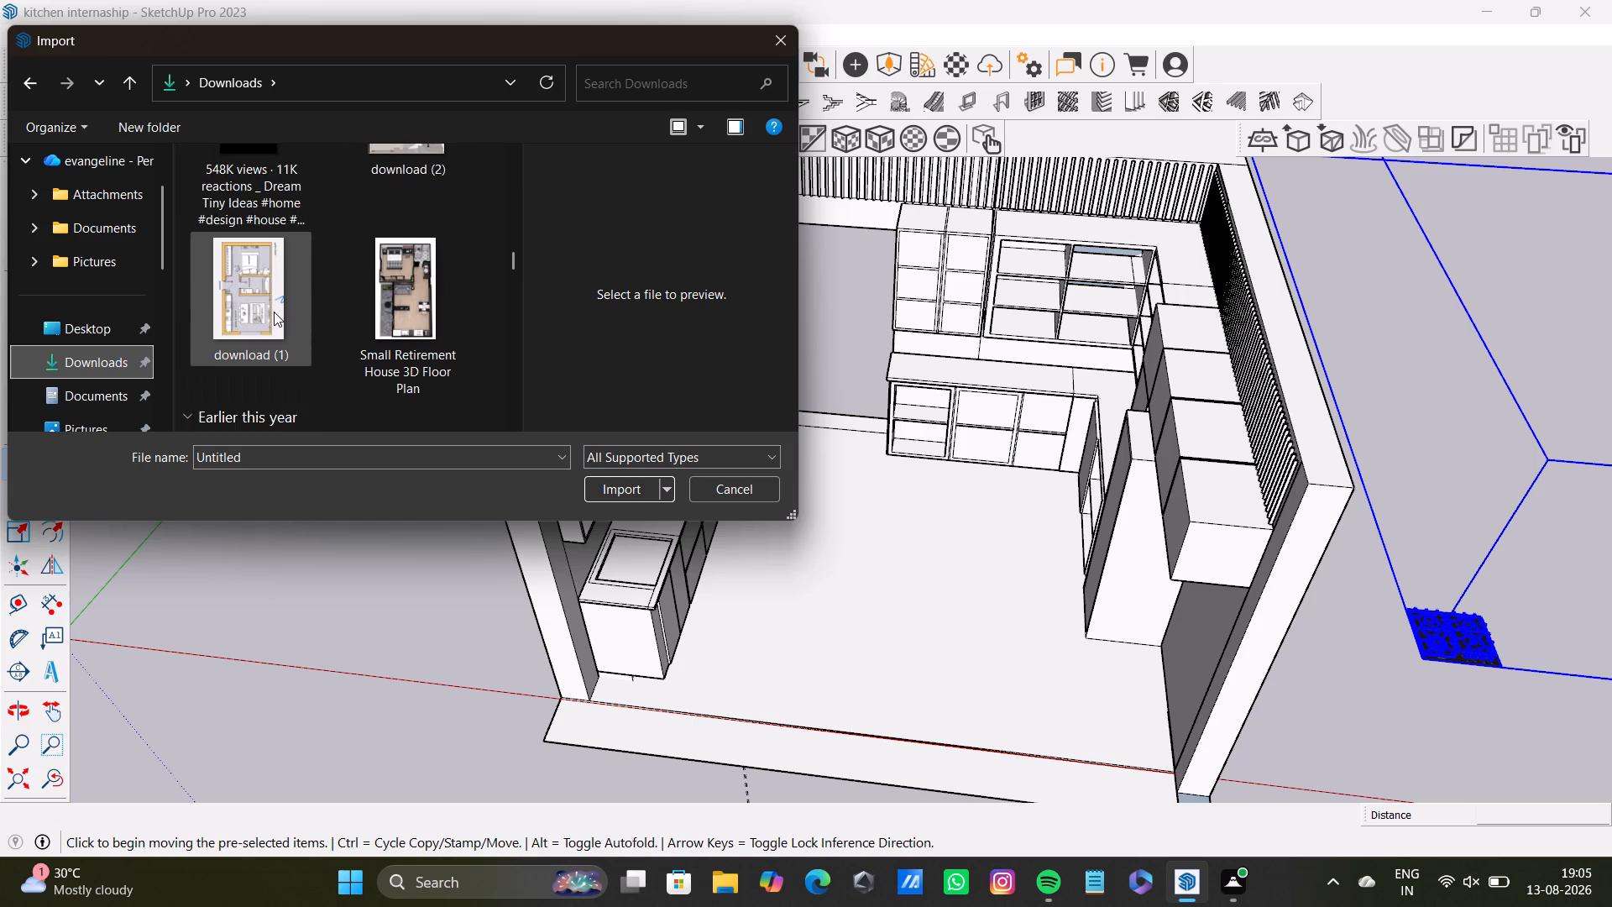
pyautogui.scroll(-7, 274, 312)
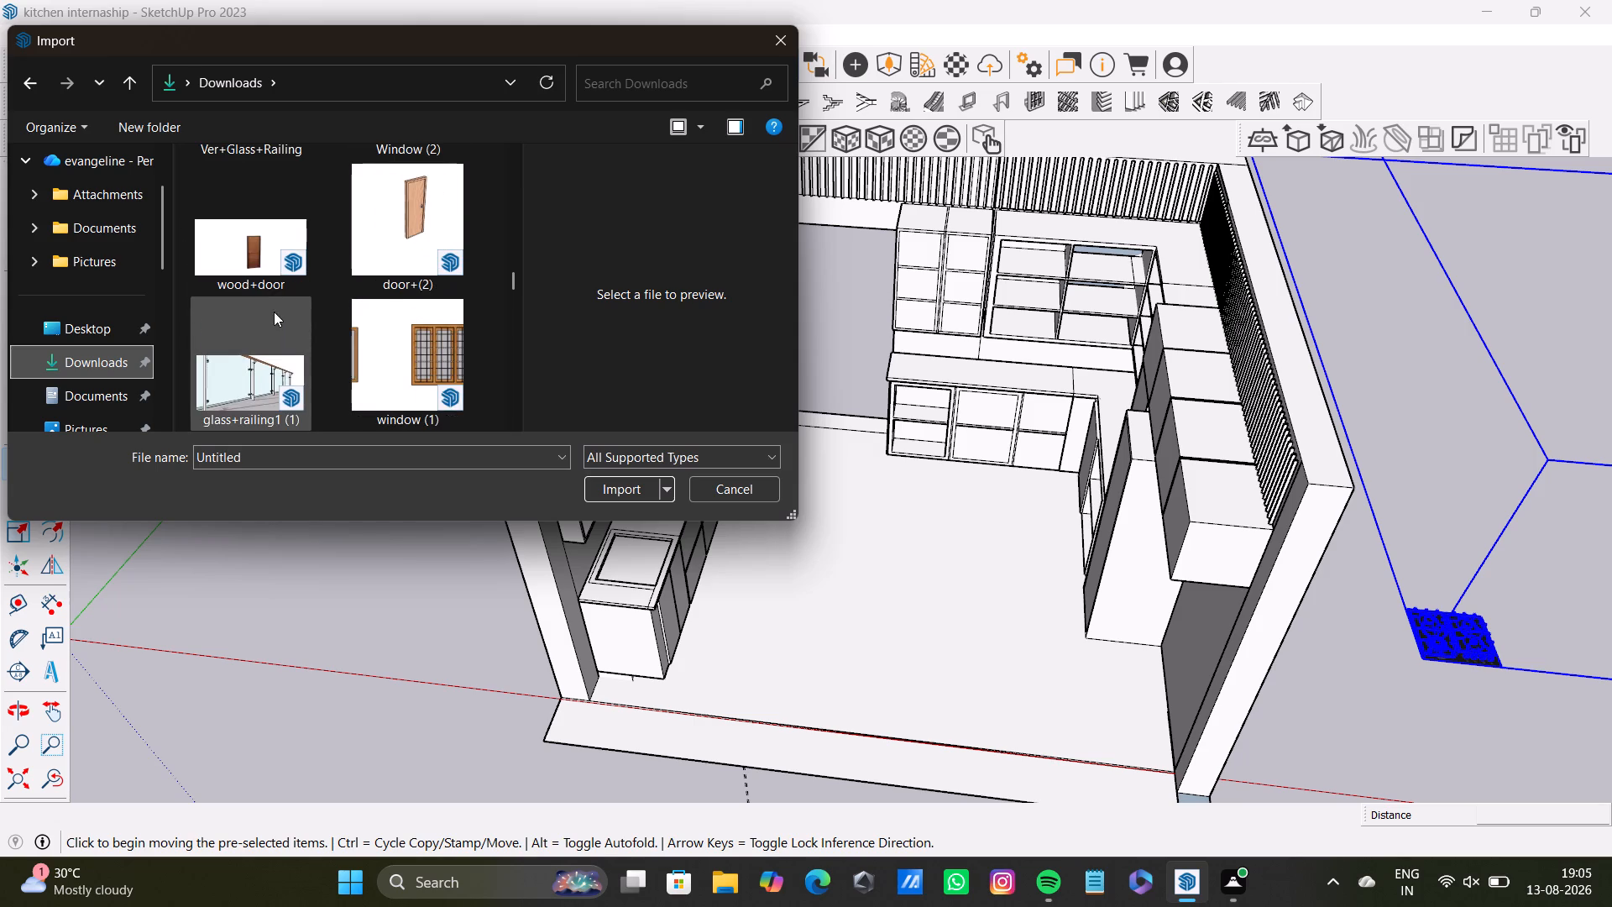
pyautogui.click(392, 208)
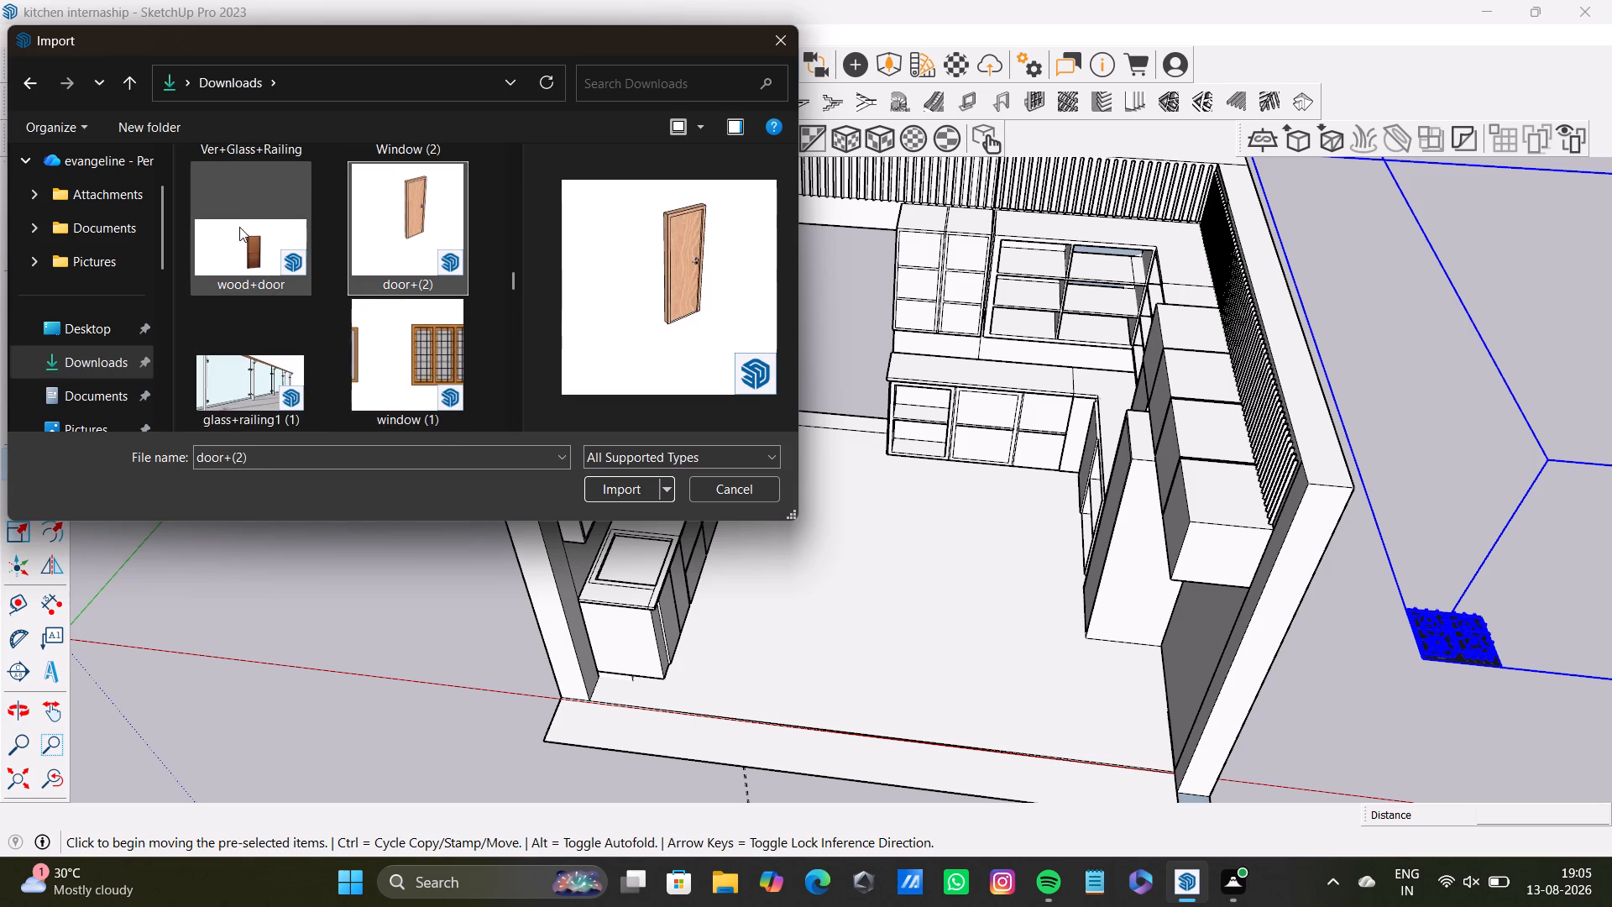
pyautogui.click(239, 221)
pyautogui.click(622, 491)
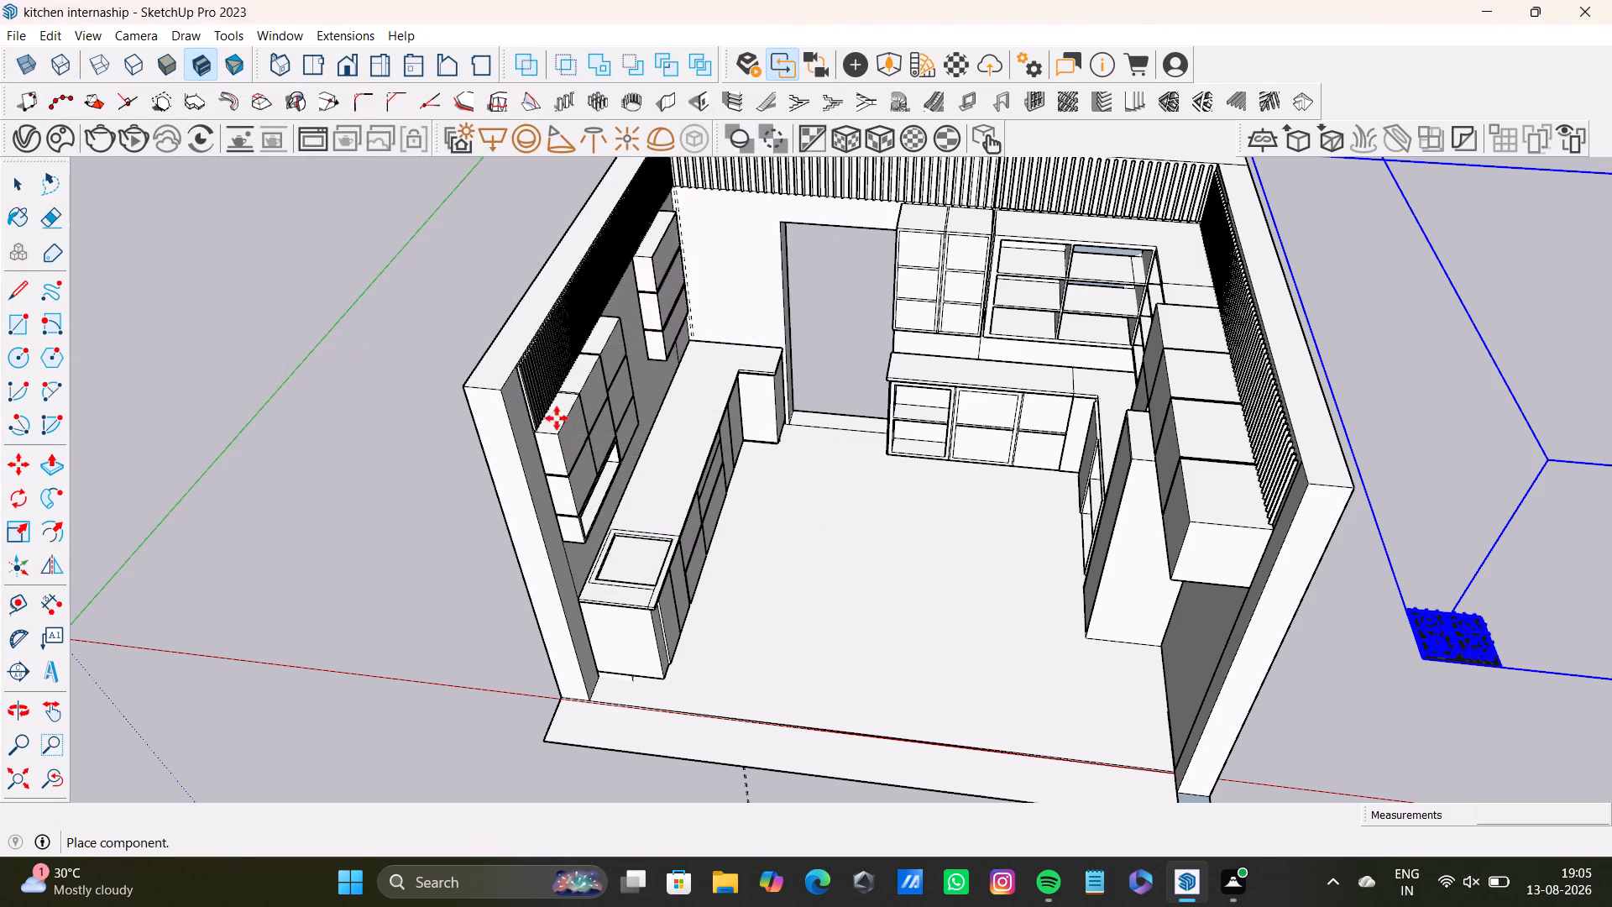
pyautogui.click(301, 453)
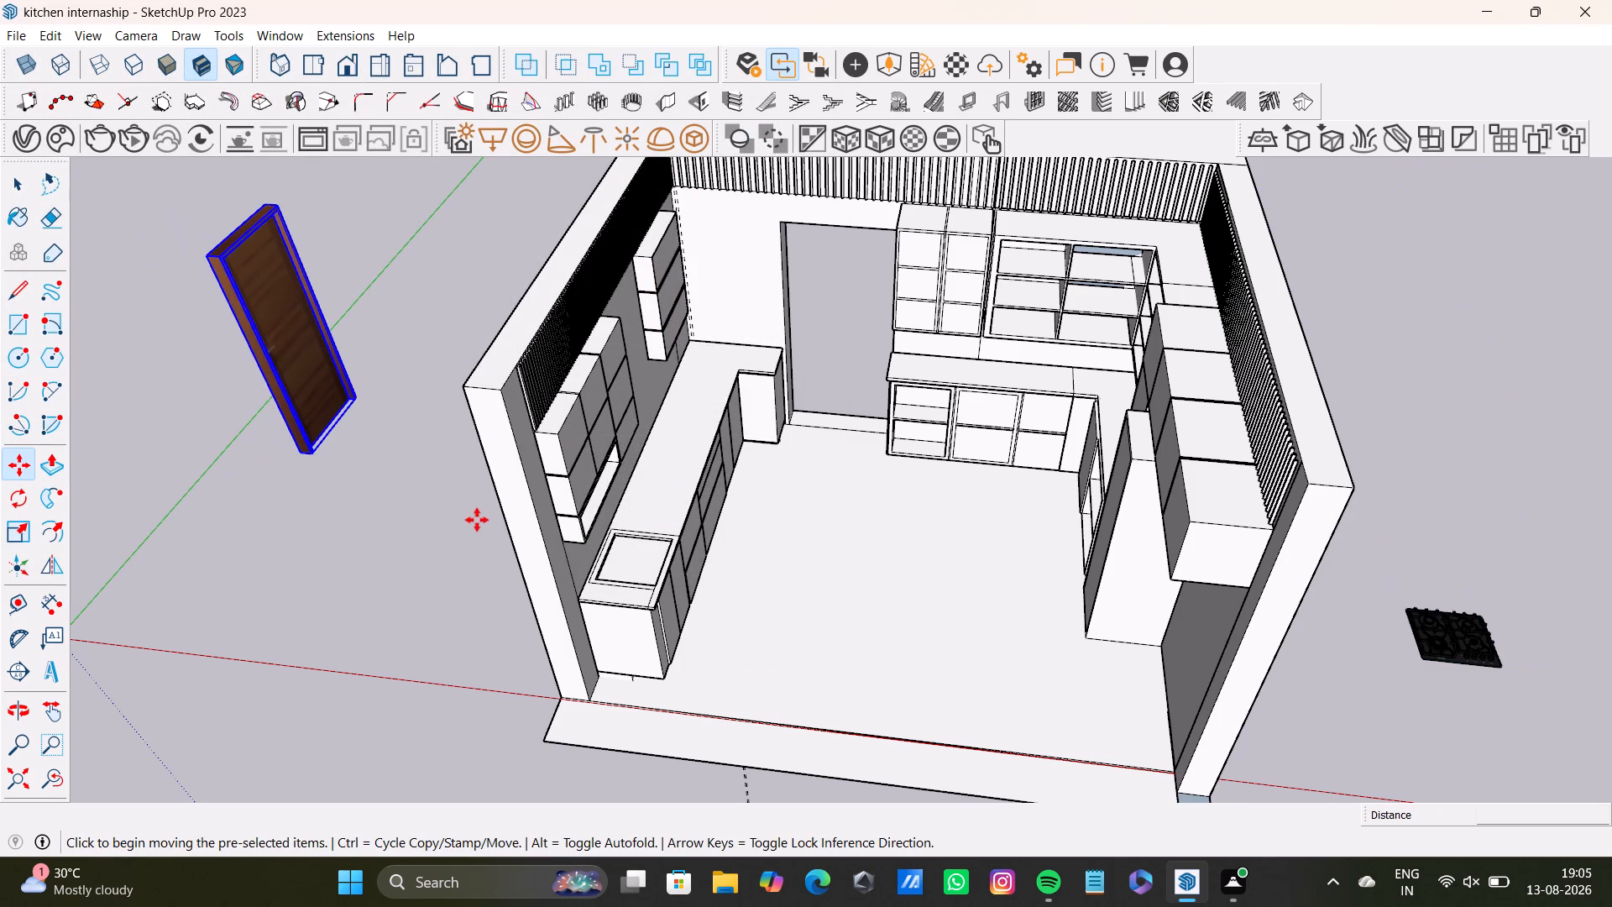
pyautogui.press('space')
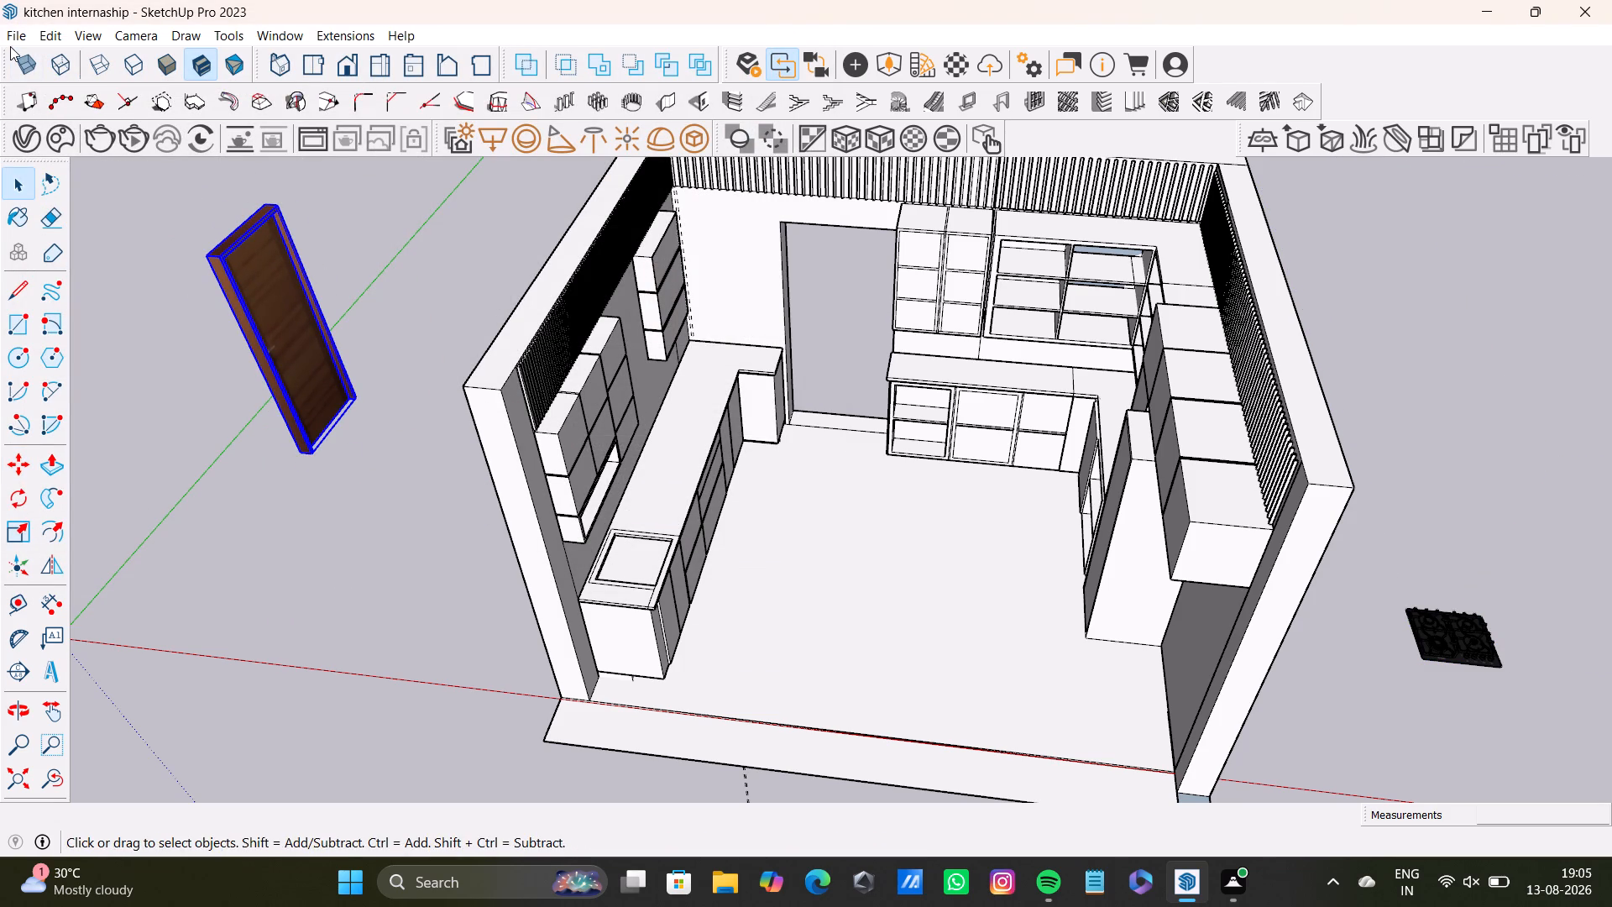
# Browse the Downloads folder for another model to import.
pyautogui.click(10, 41)
pyautogui.click(87, 340)
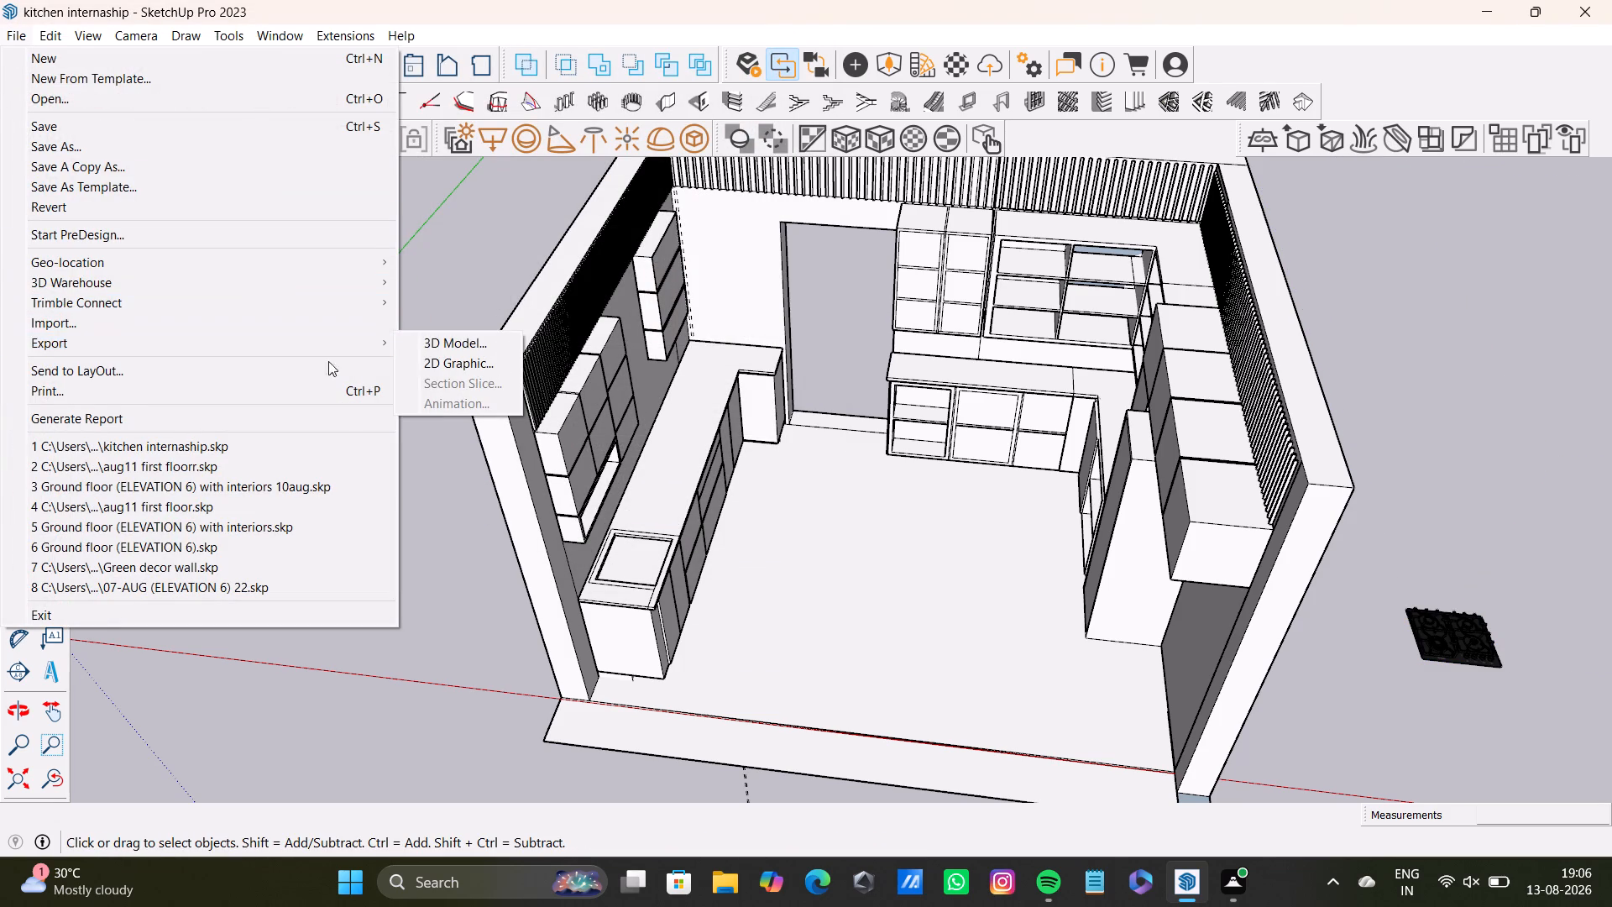
pyautogui.click(265, 317)
pyautogui.scroll(-6, 296, 289)
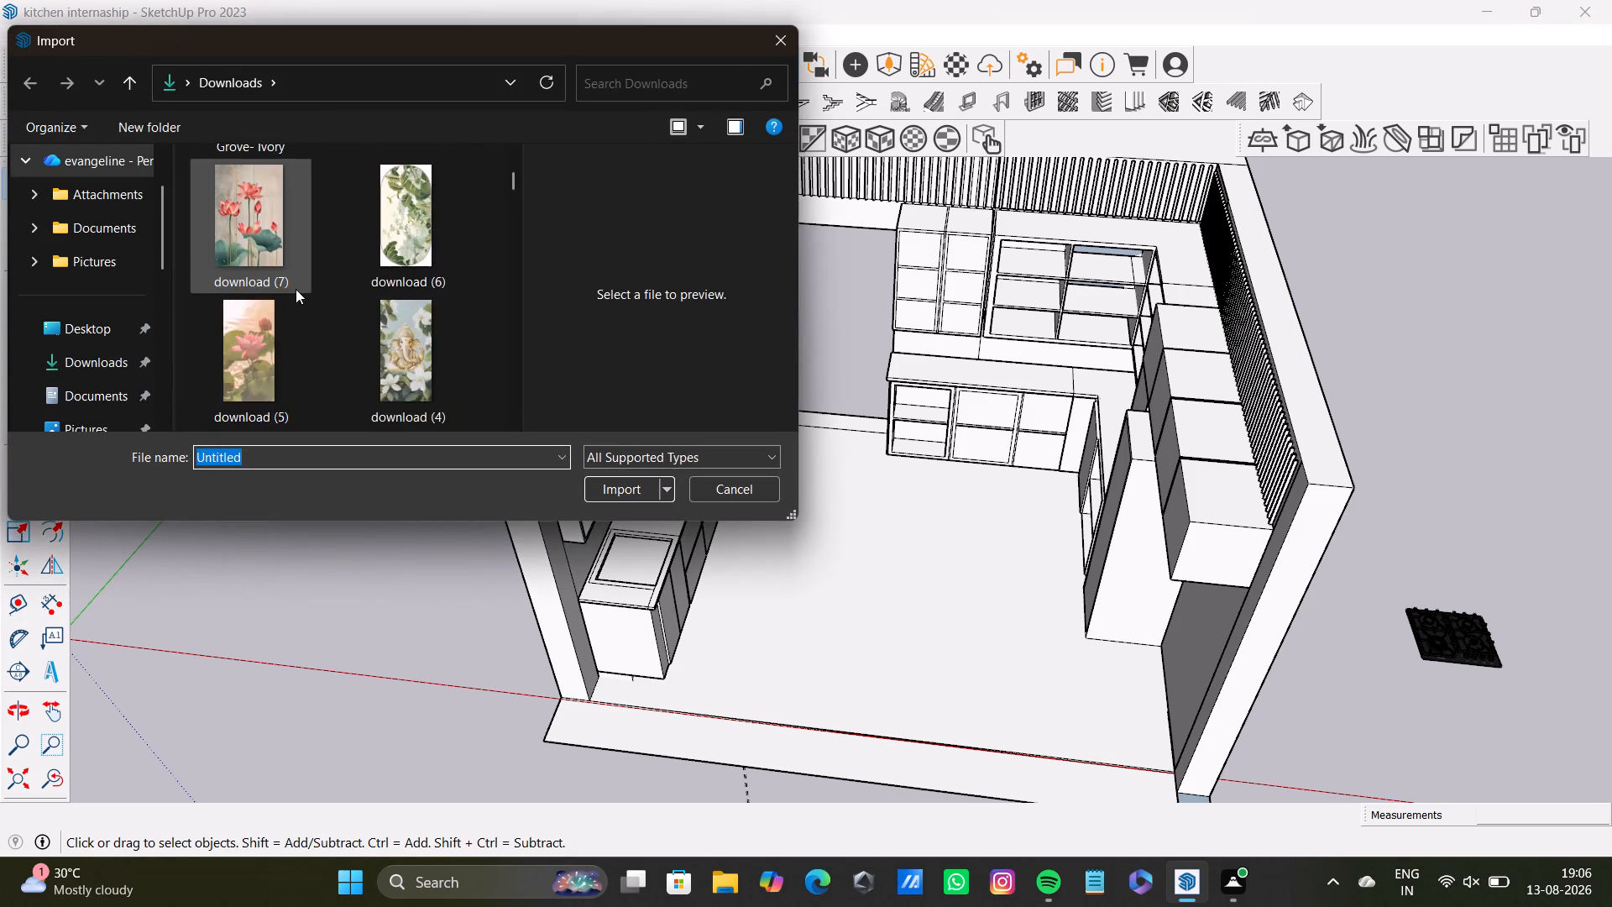
pyautogui.scroll(-19, 296, 289)
pyautogui.scroll(-20, 296, 289)
pyautogui.scroll(-12, 296, 289)
pyautogui.scroll(4, 296, 289)
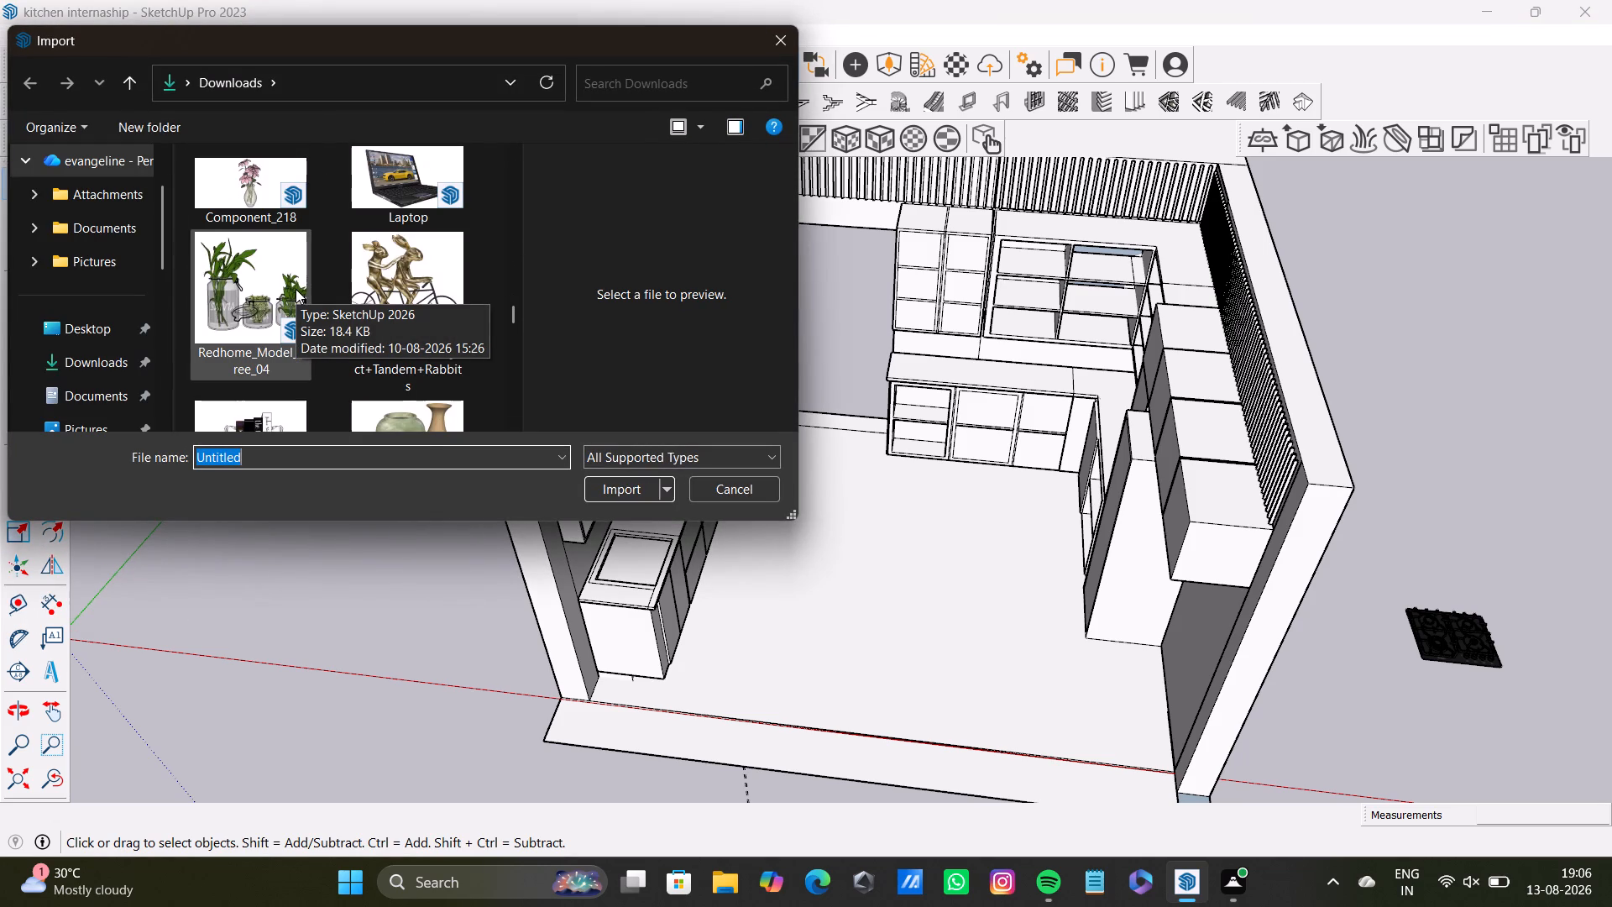
pyautogui.scroll(-11, 369, 287)
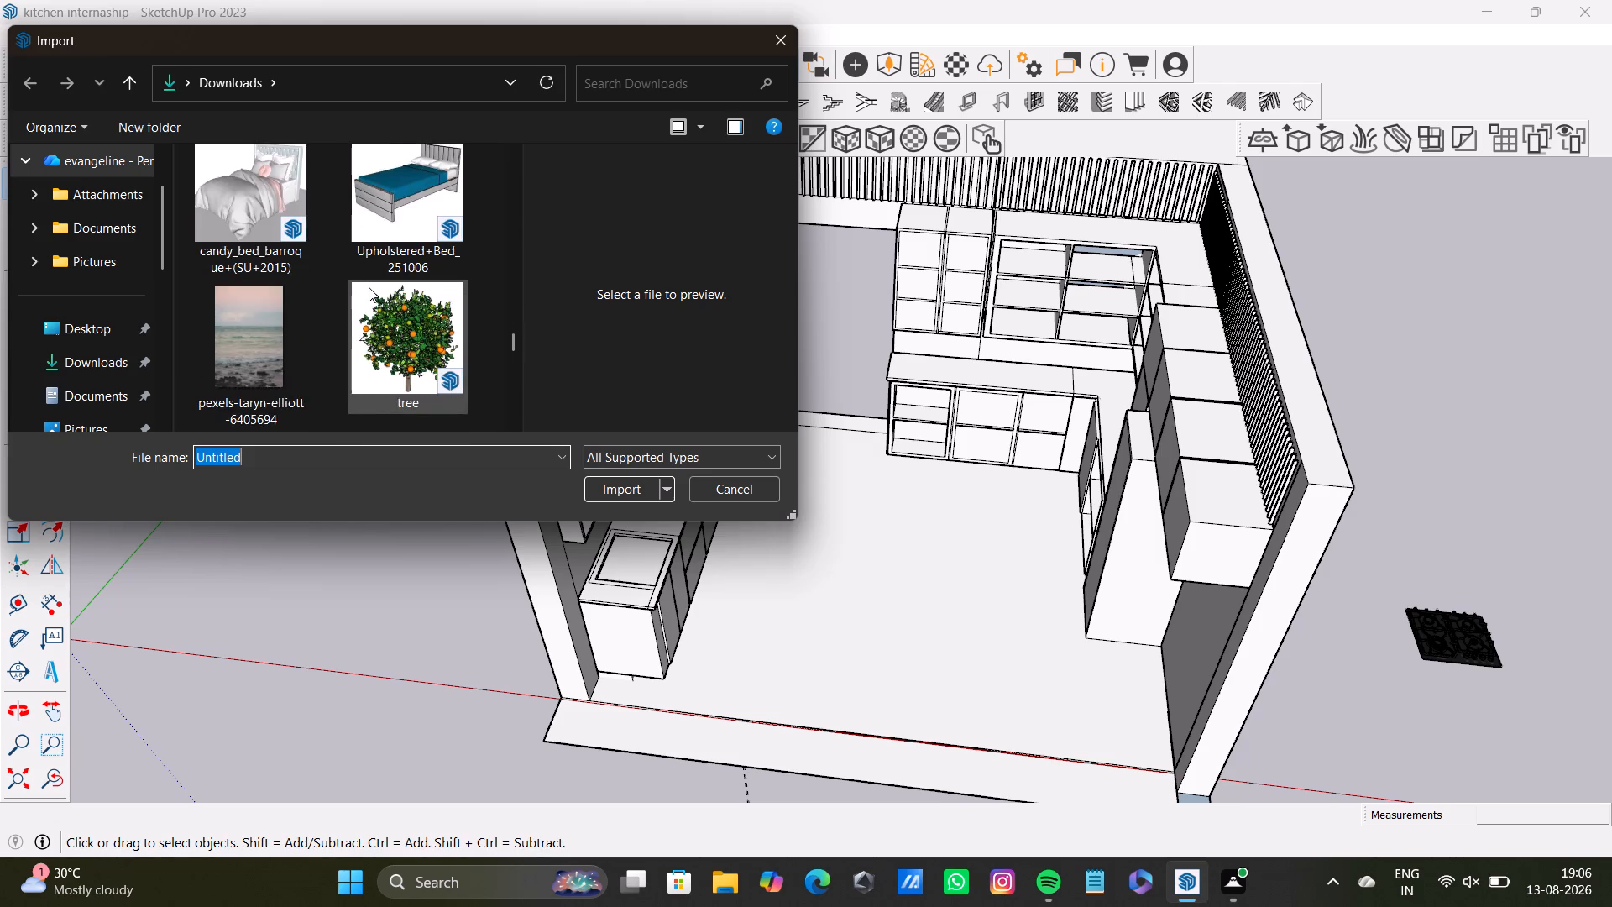
pyautogui.scroll(-8, 369, 287)
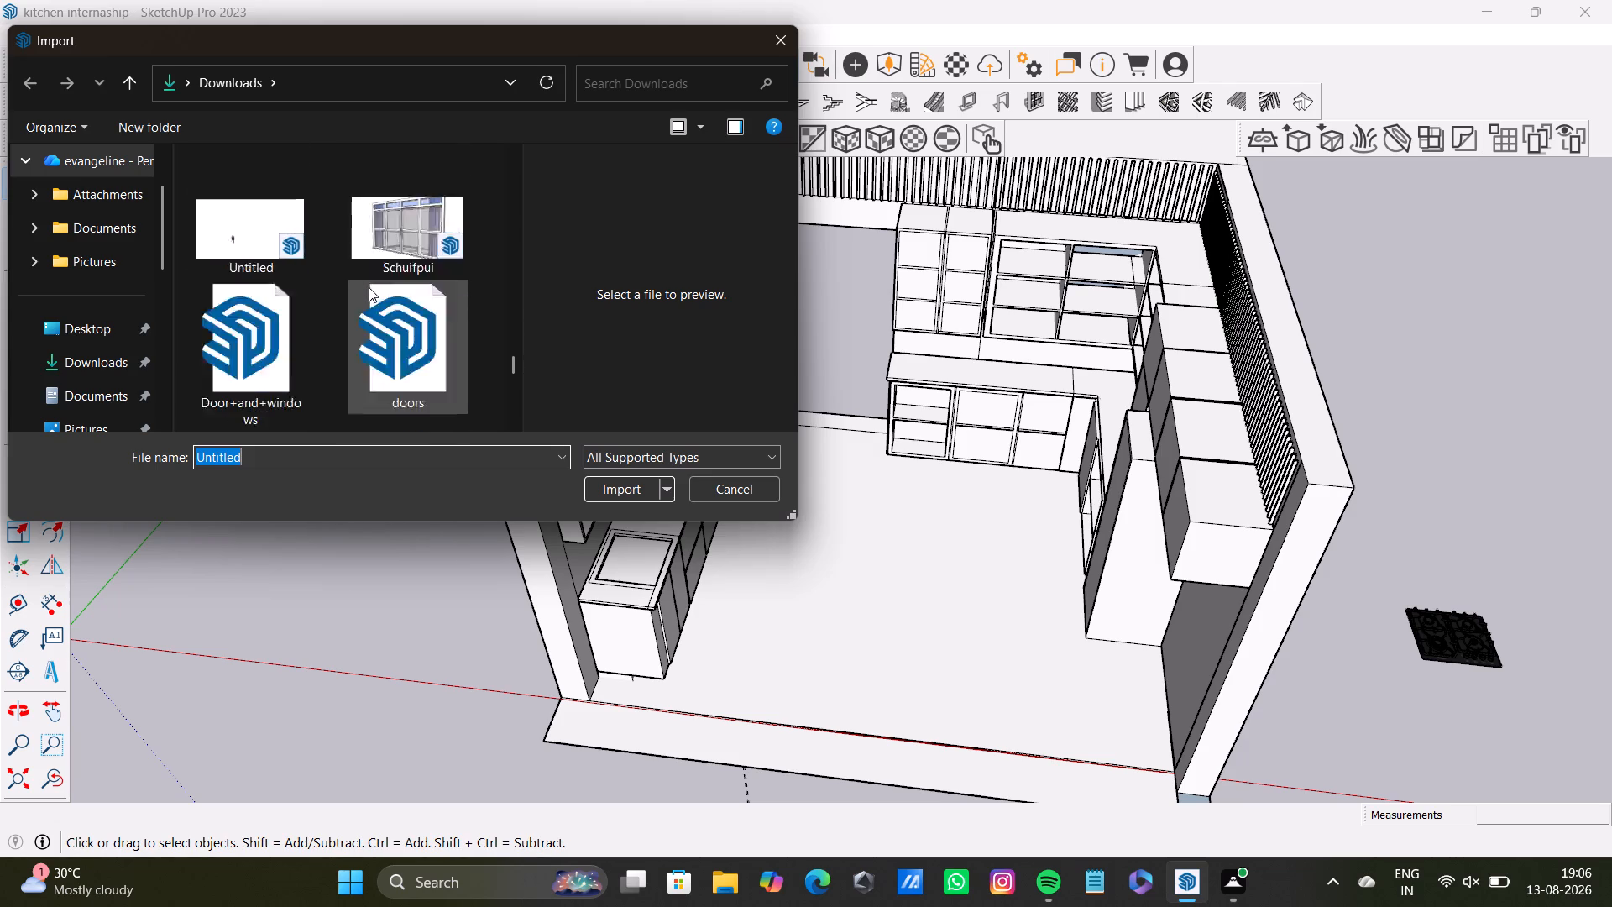
pyautogui.scroll(-9, 369, 287)
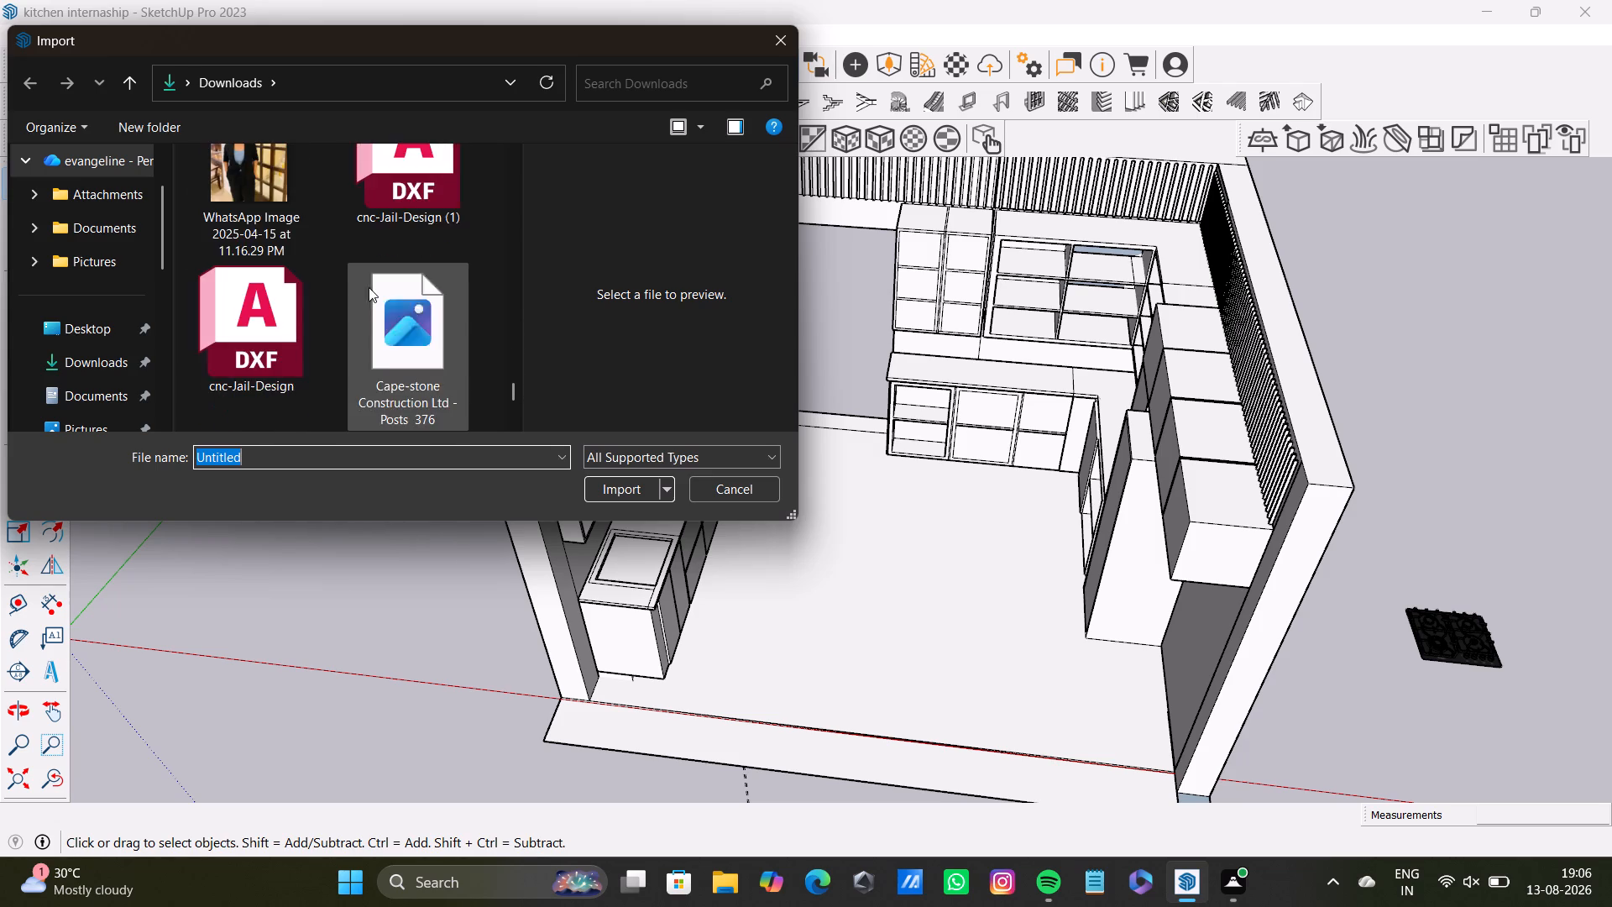
pyautogui.scroll(-8, 369, 287)
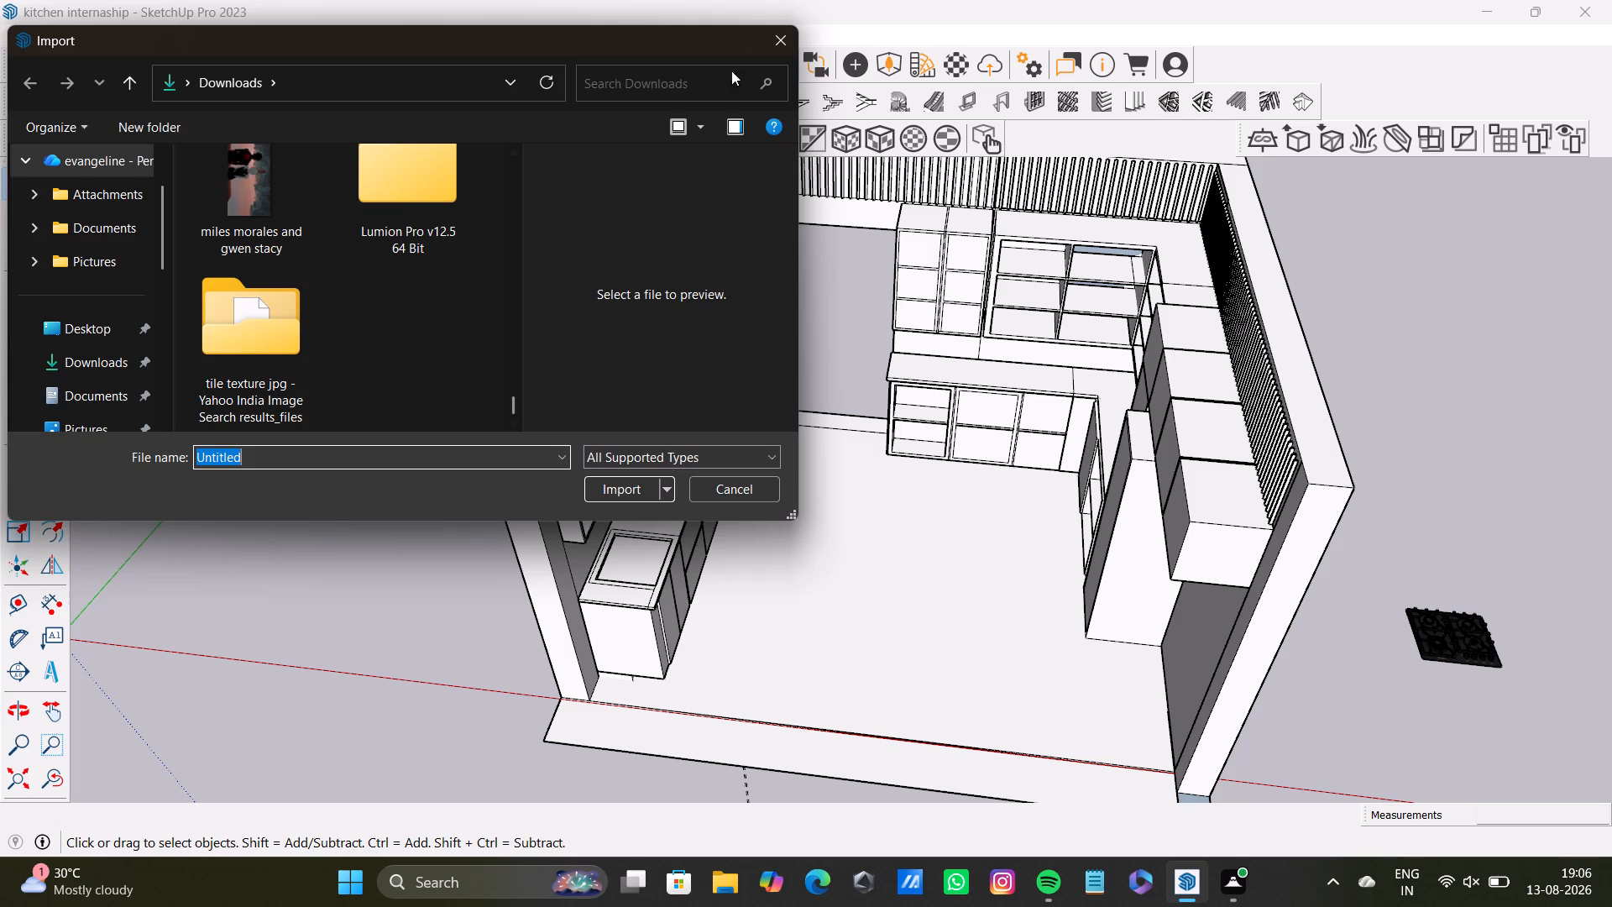
pyautogui.click(777, 49)
pyautogui.press('space')
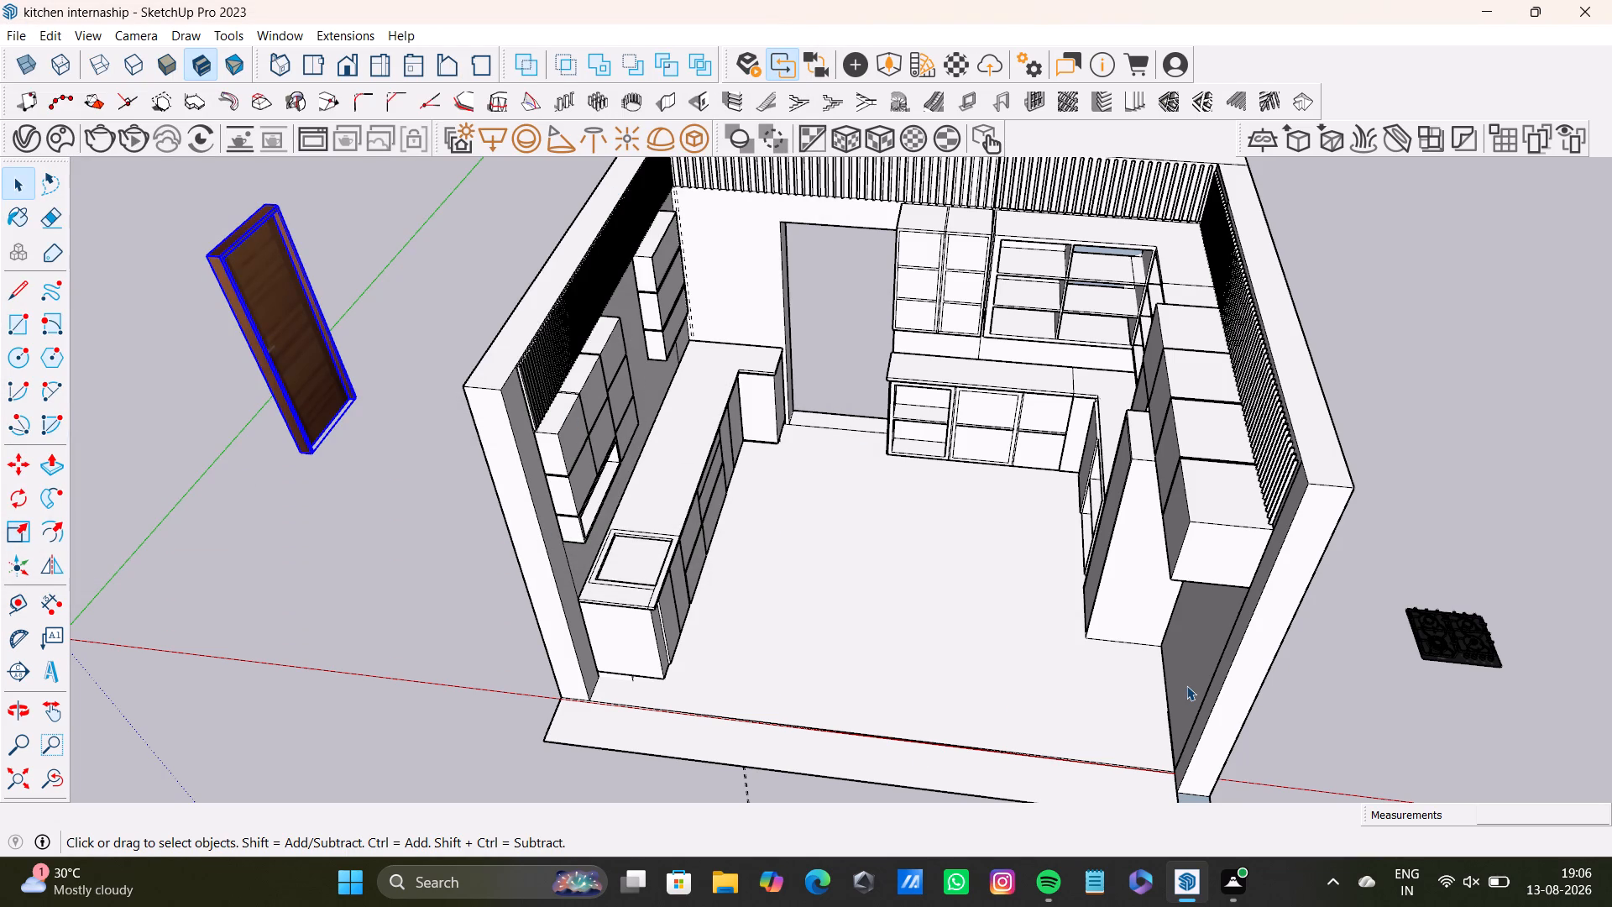
# Examine the kitchen doorway, the surrounding cabinets and the imported wooden door from several angles.
pyautogui.press('space')
pyautogui.moveTo(939, 421); pyautogui.dragTo(845, 288, button='middle')
pyautogui.moveTo(975, 414); pyautogui.dragTo(623, 207, button='middle')
pyautogui.moveTo(838, 387); pyautogui.dragTo(1023, 410, button='middle')
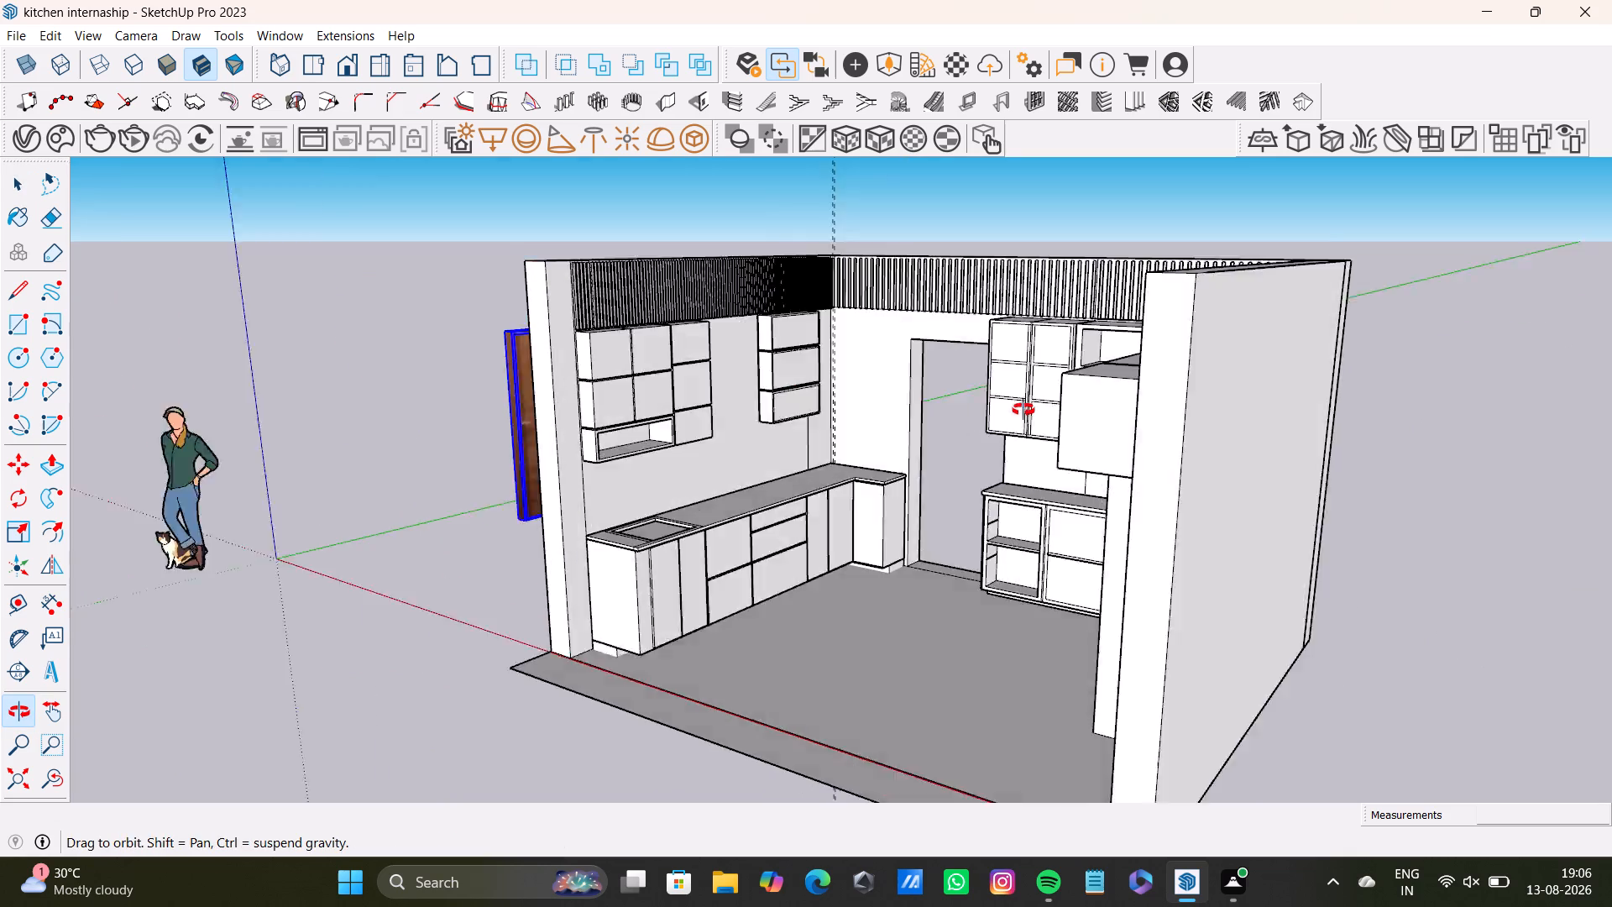
pyautogui.moveTo(1023, 410); pyautogui.dragTo(1072, 430, button='middle')
pyautogui.scroll(6, 850, 391)
pyautogui.moveTo(850, 391); pyautogui.dragTo(856, 429, button='middle')
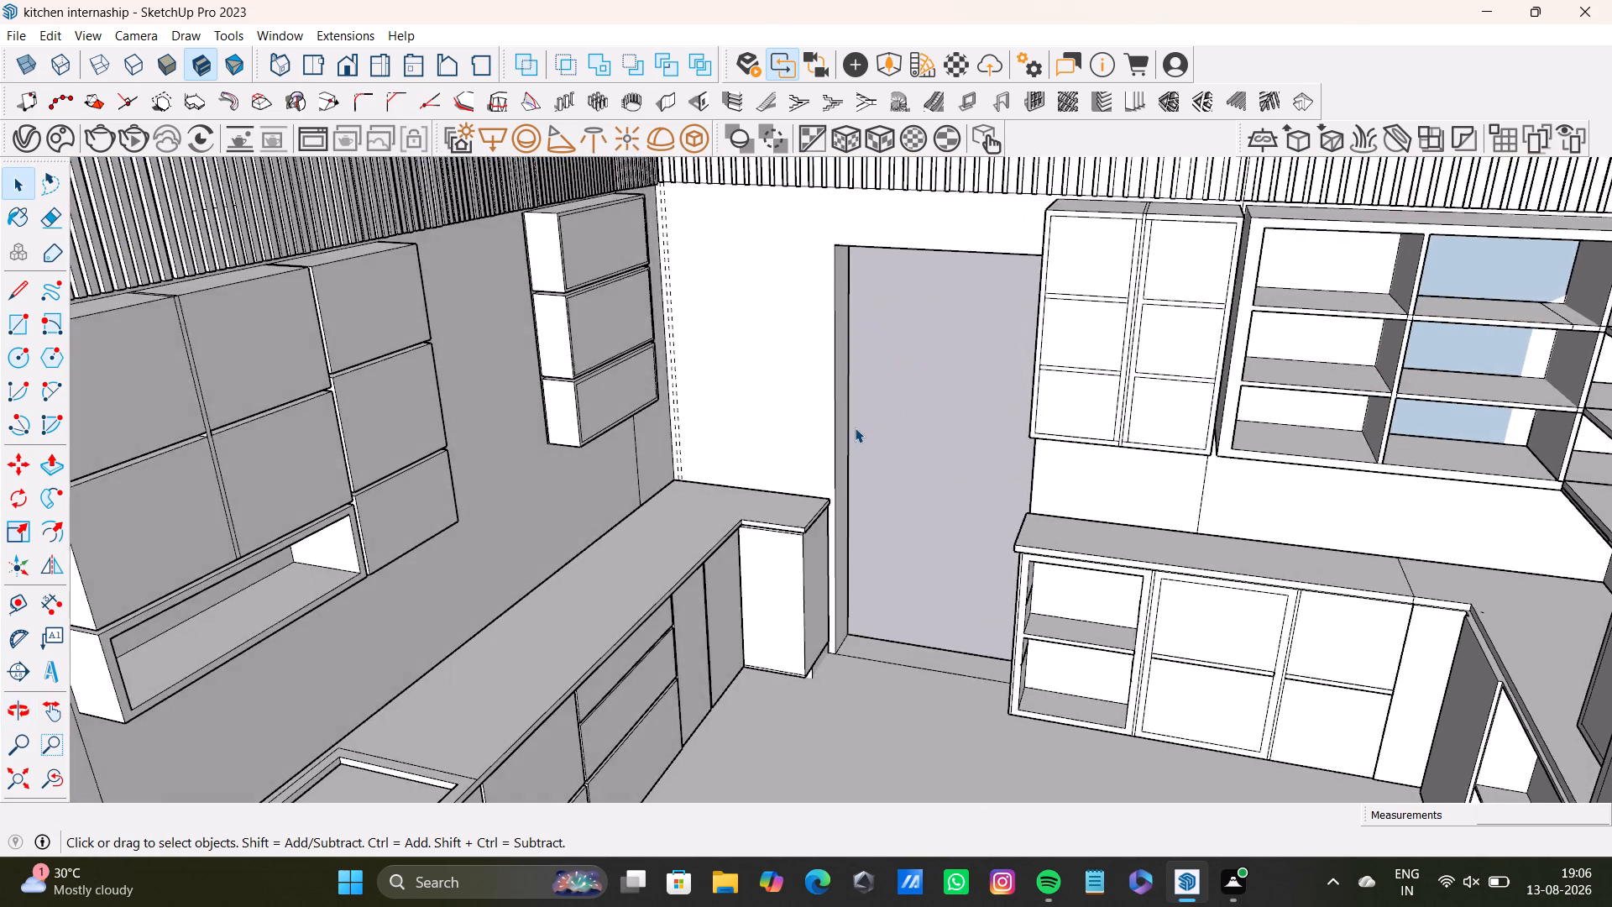
pyautogui.scroll(-7, 855, 427)
pyautogui.keyDown('shift'); pyautogui.moveTo(856, 428); pyautogui.dragTo(857, 401, button='middle'); pyautogui.keyUp('shift')
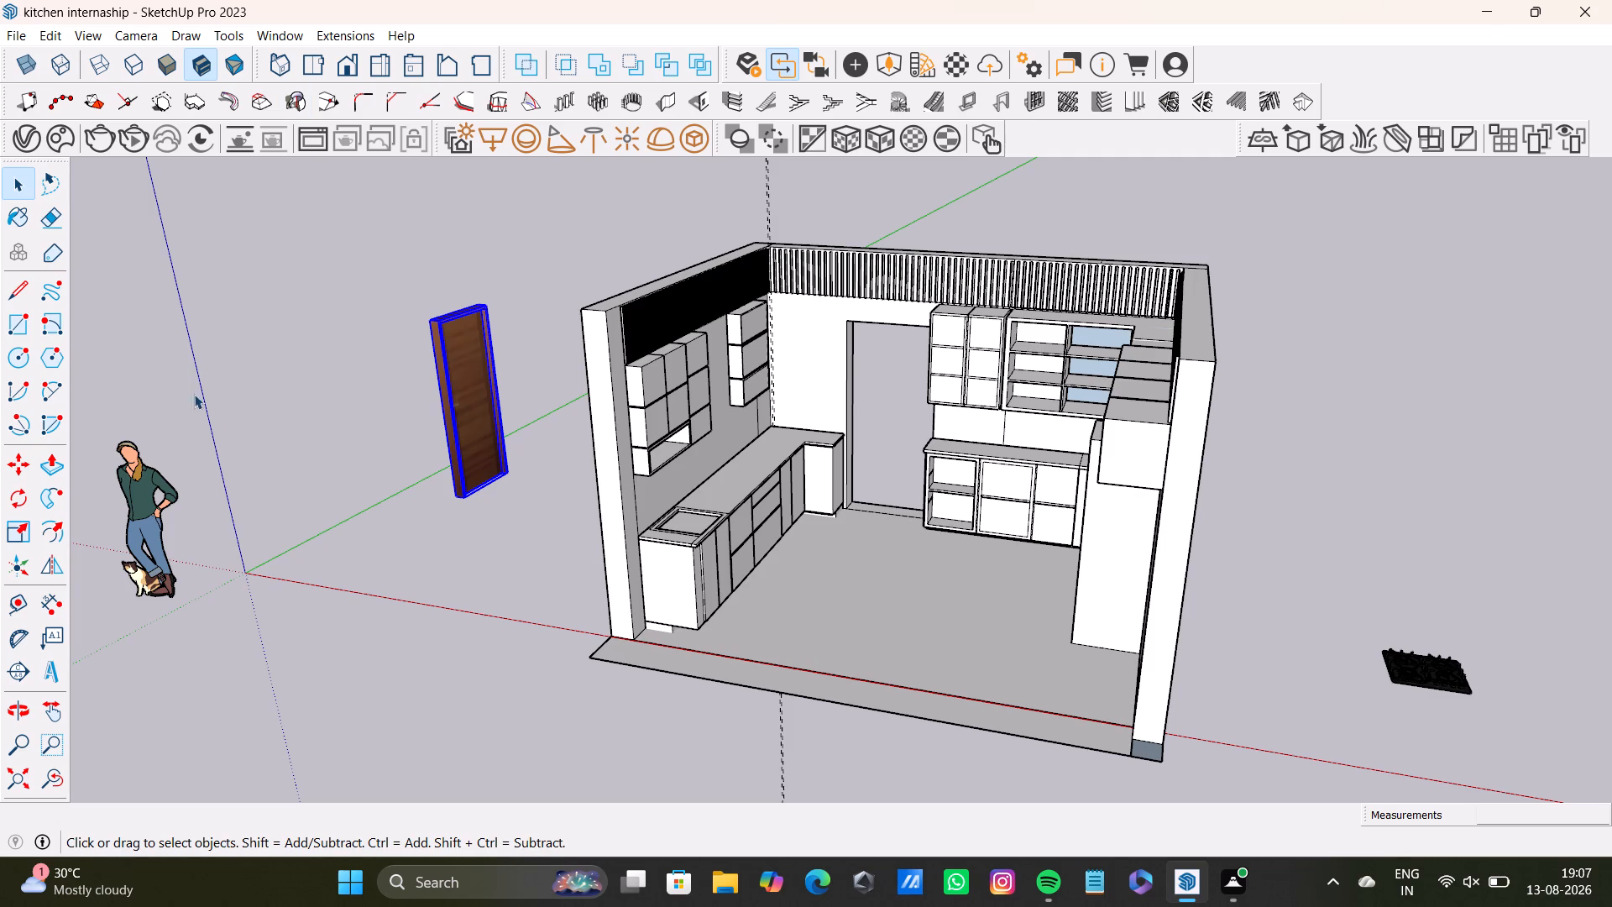
pyautogui.scroll(9, 427, 398)
pyautogui.moveTo(489, 480); pyautogui.dragTo(594, 550, button='middle')
pyautogui.scroll(1, 366, 449)
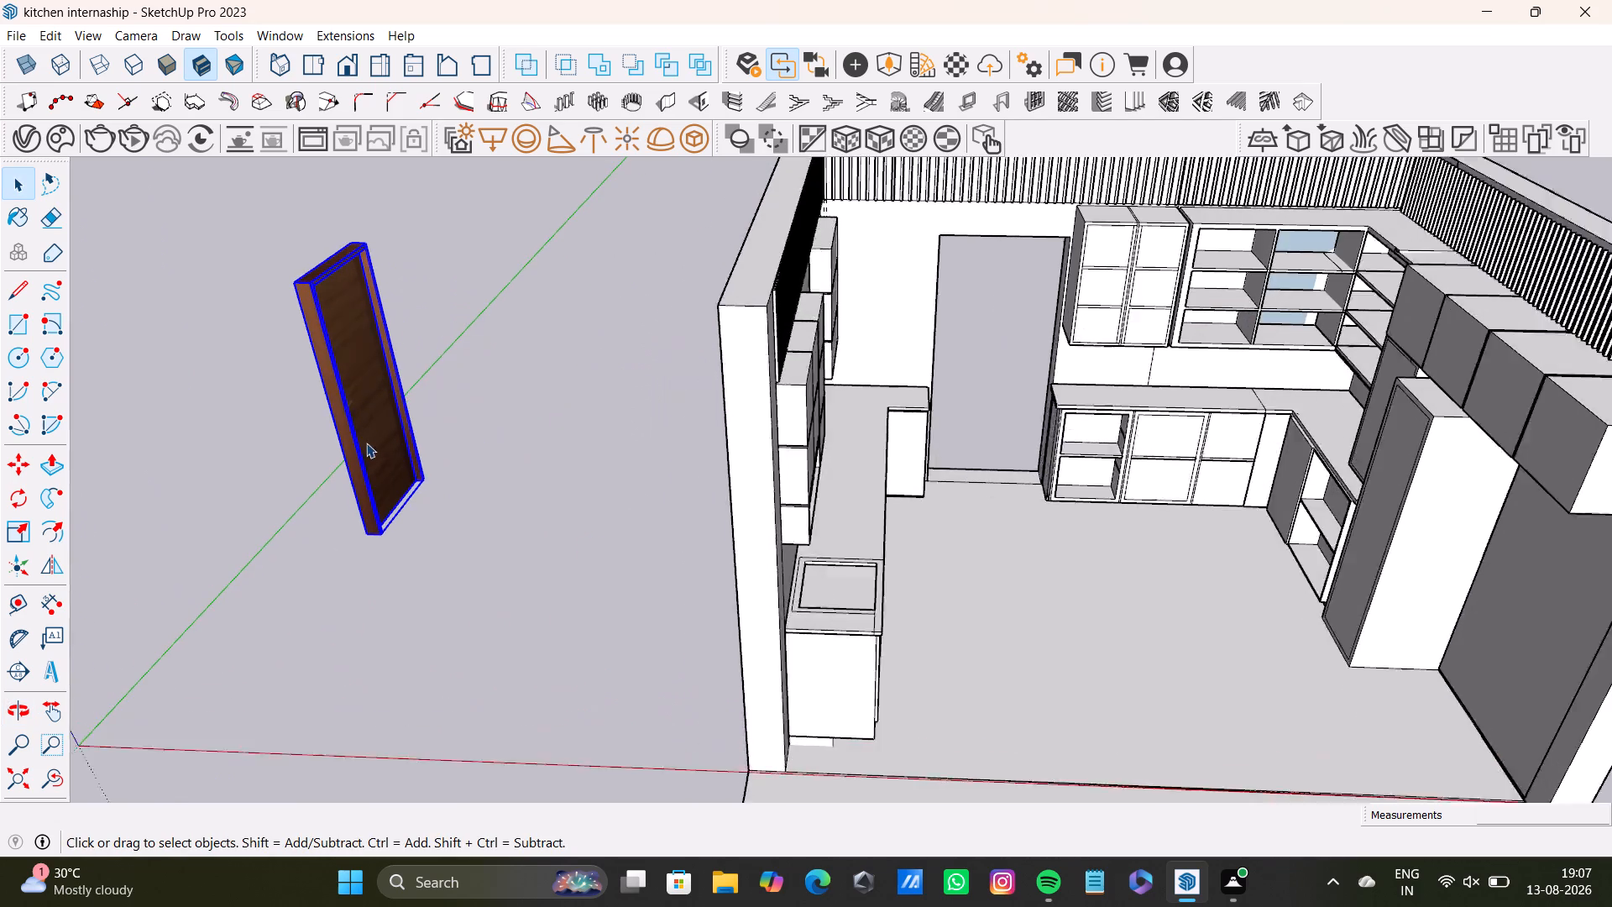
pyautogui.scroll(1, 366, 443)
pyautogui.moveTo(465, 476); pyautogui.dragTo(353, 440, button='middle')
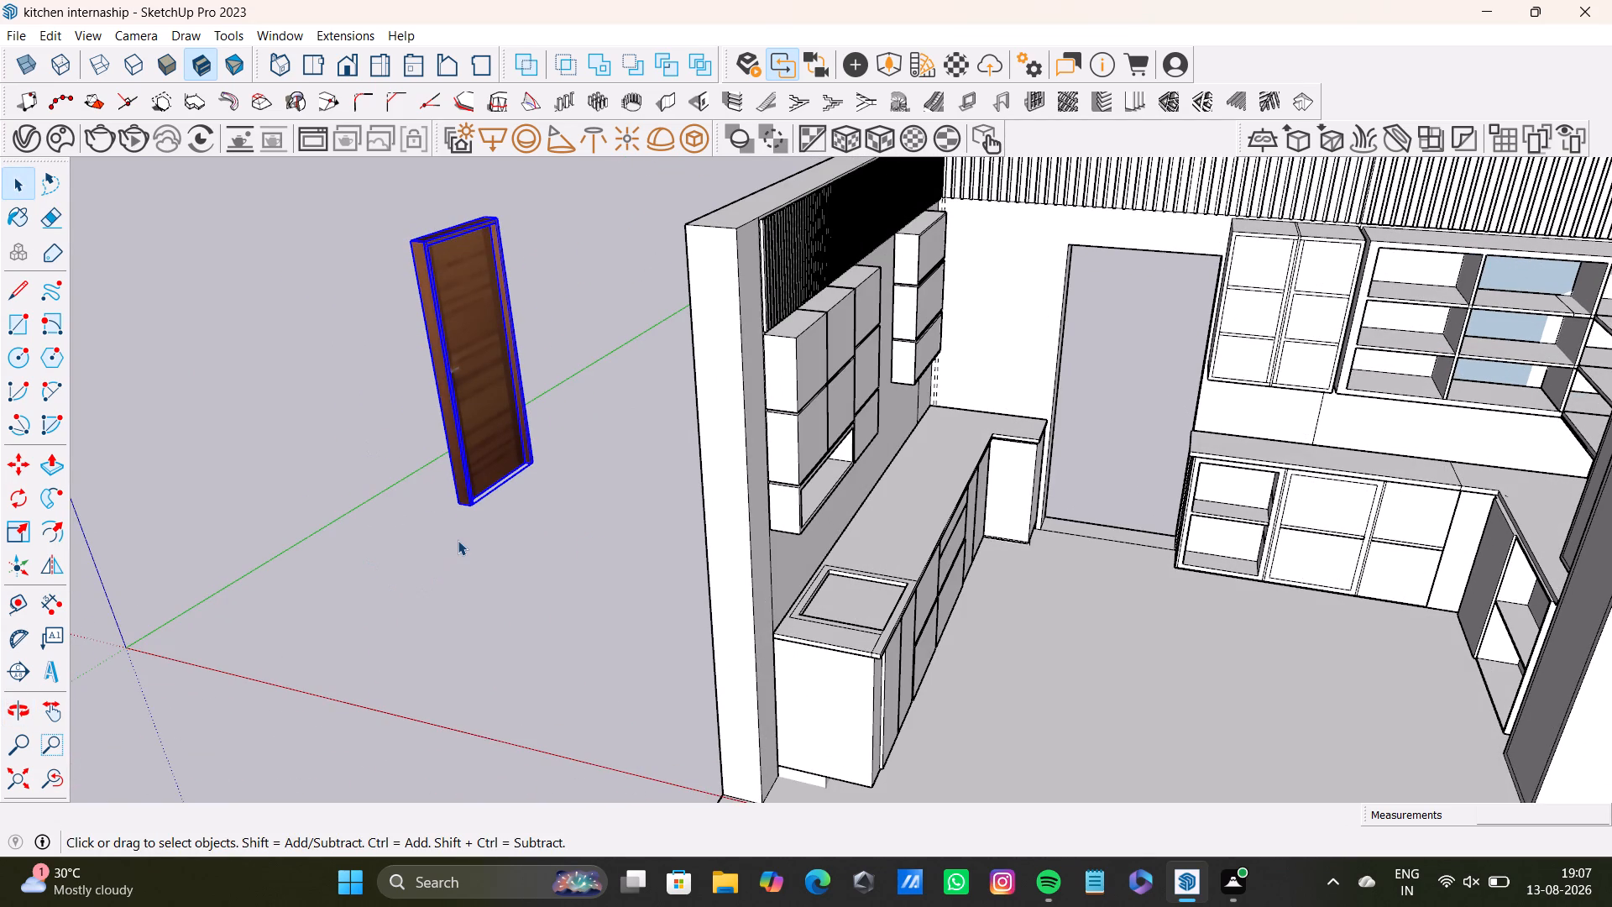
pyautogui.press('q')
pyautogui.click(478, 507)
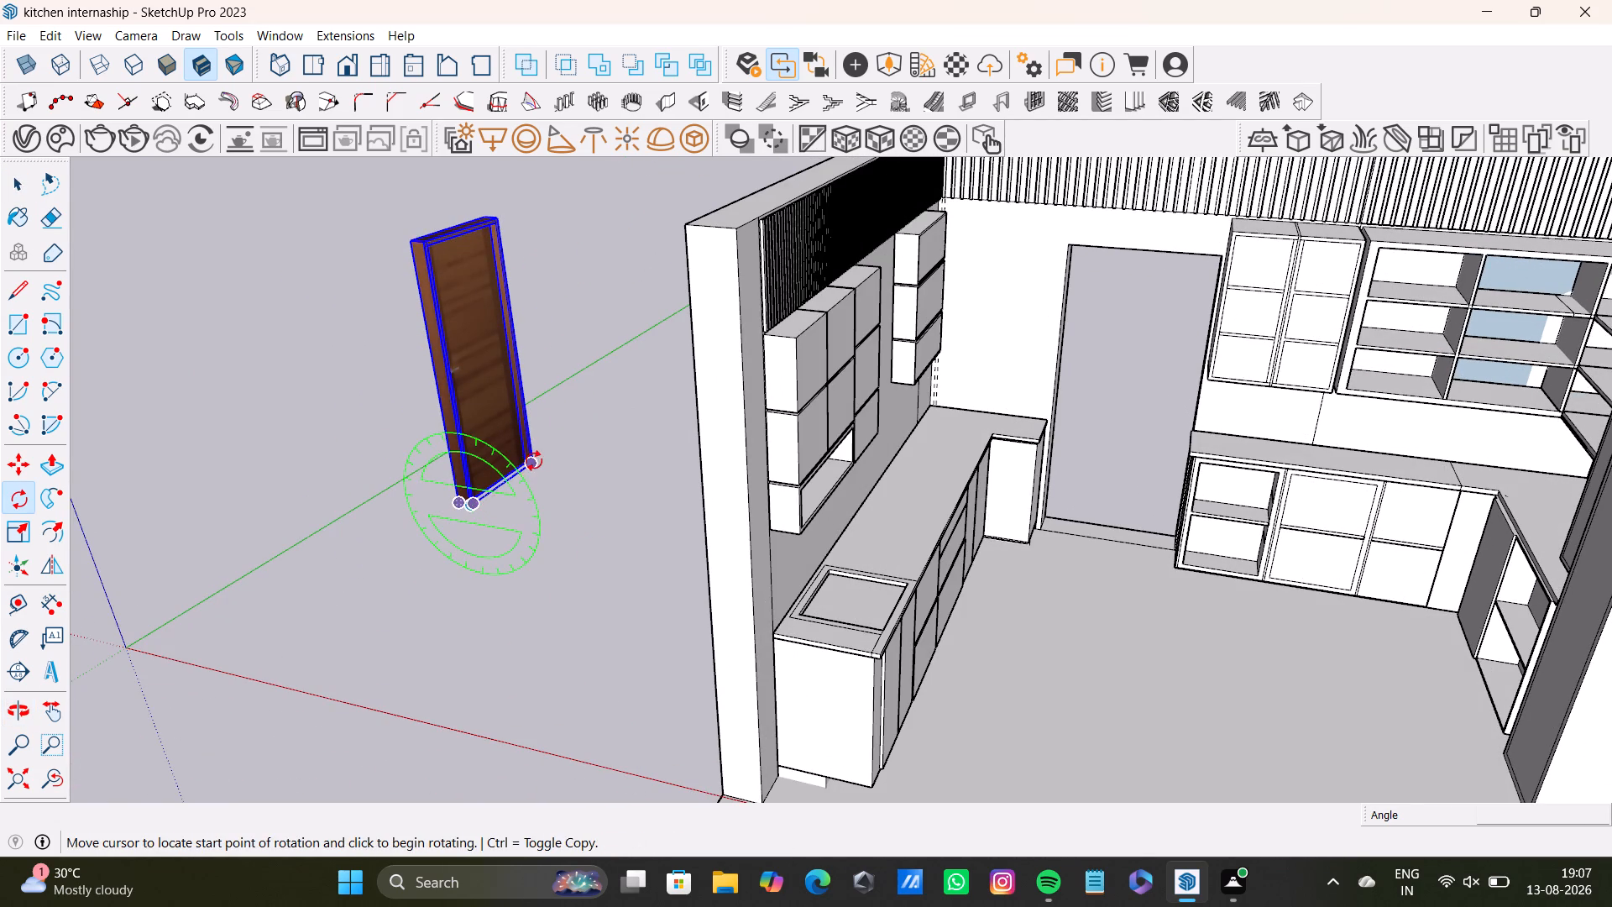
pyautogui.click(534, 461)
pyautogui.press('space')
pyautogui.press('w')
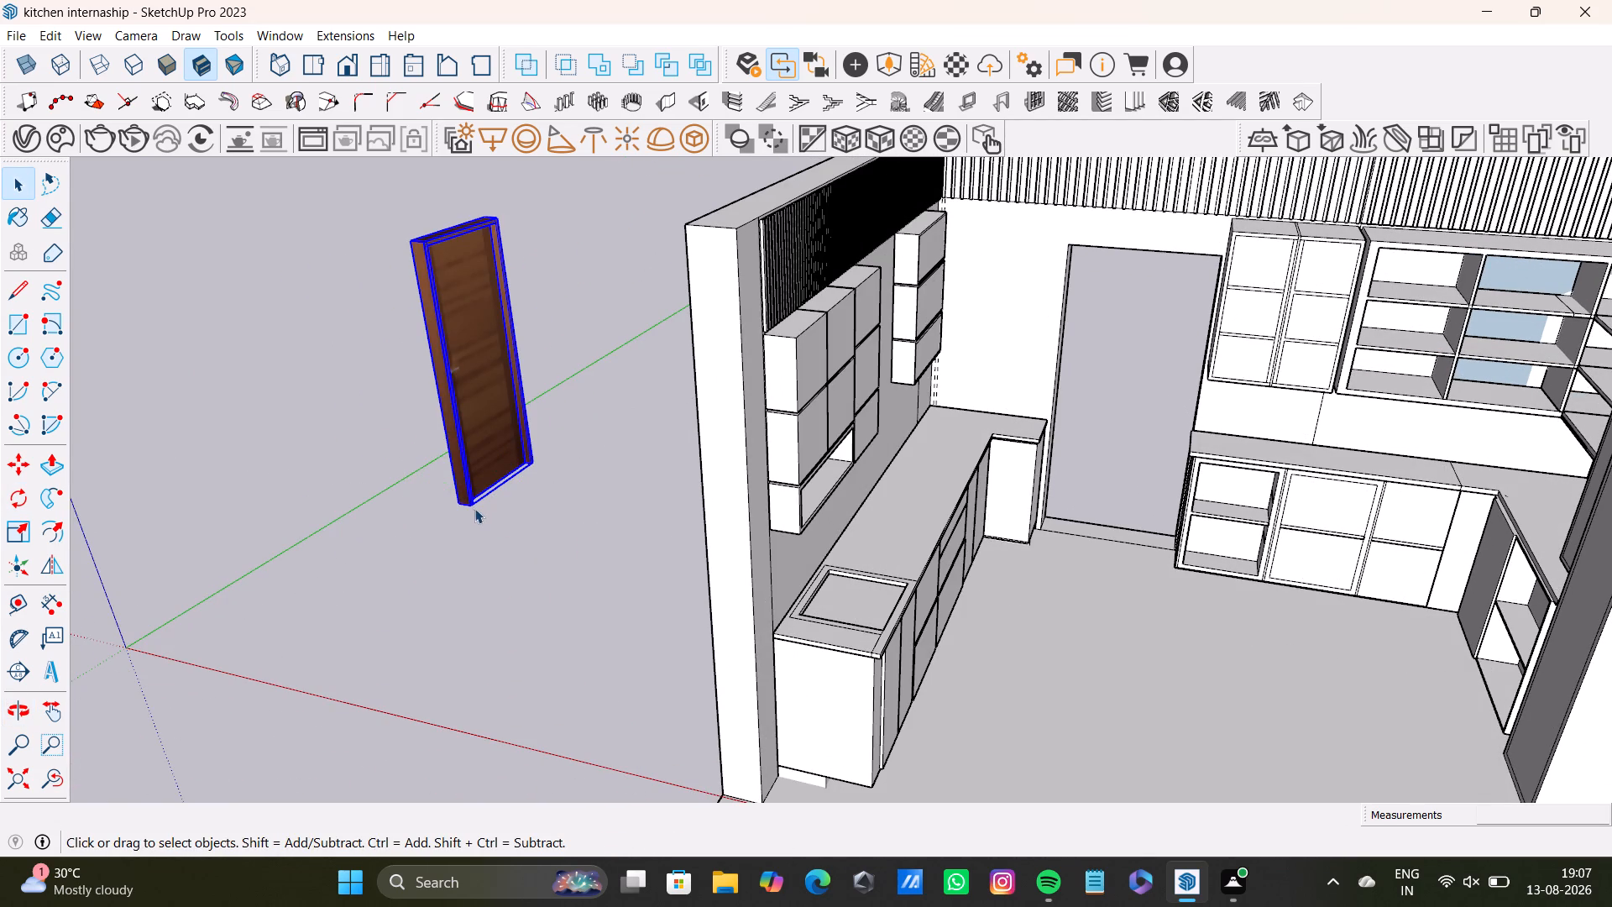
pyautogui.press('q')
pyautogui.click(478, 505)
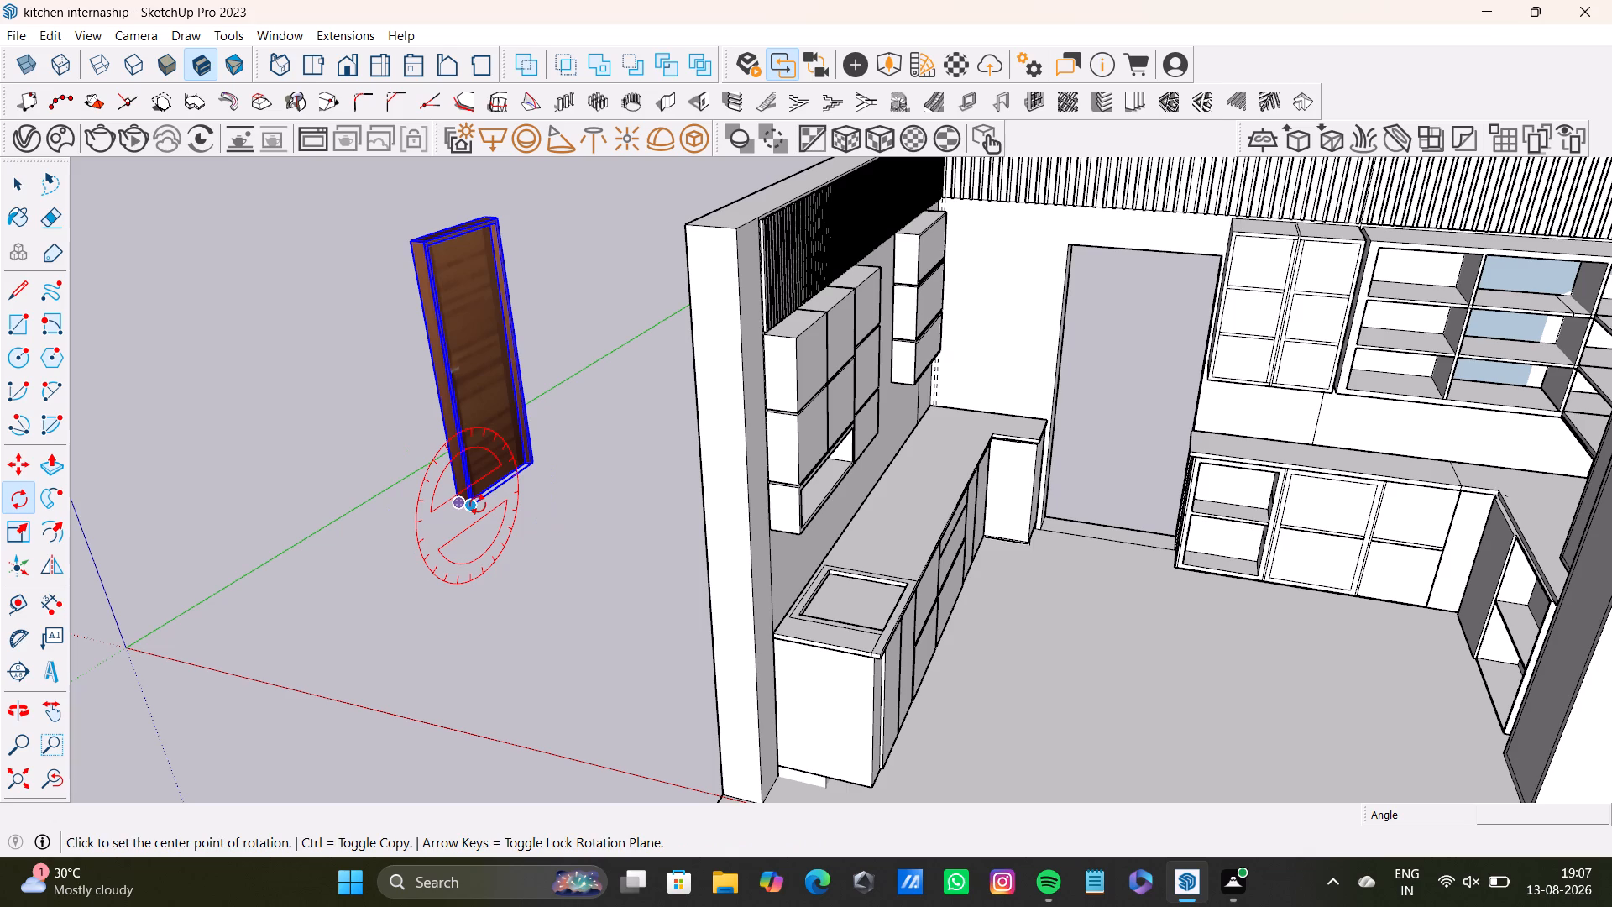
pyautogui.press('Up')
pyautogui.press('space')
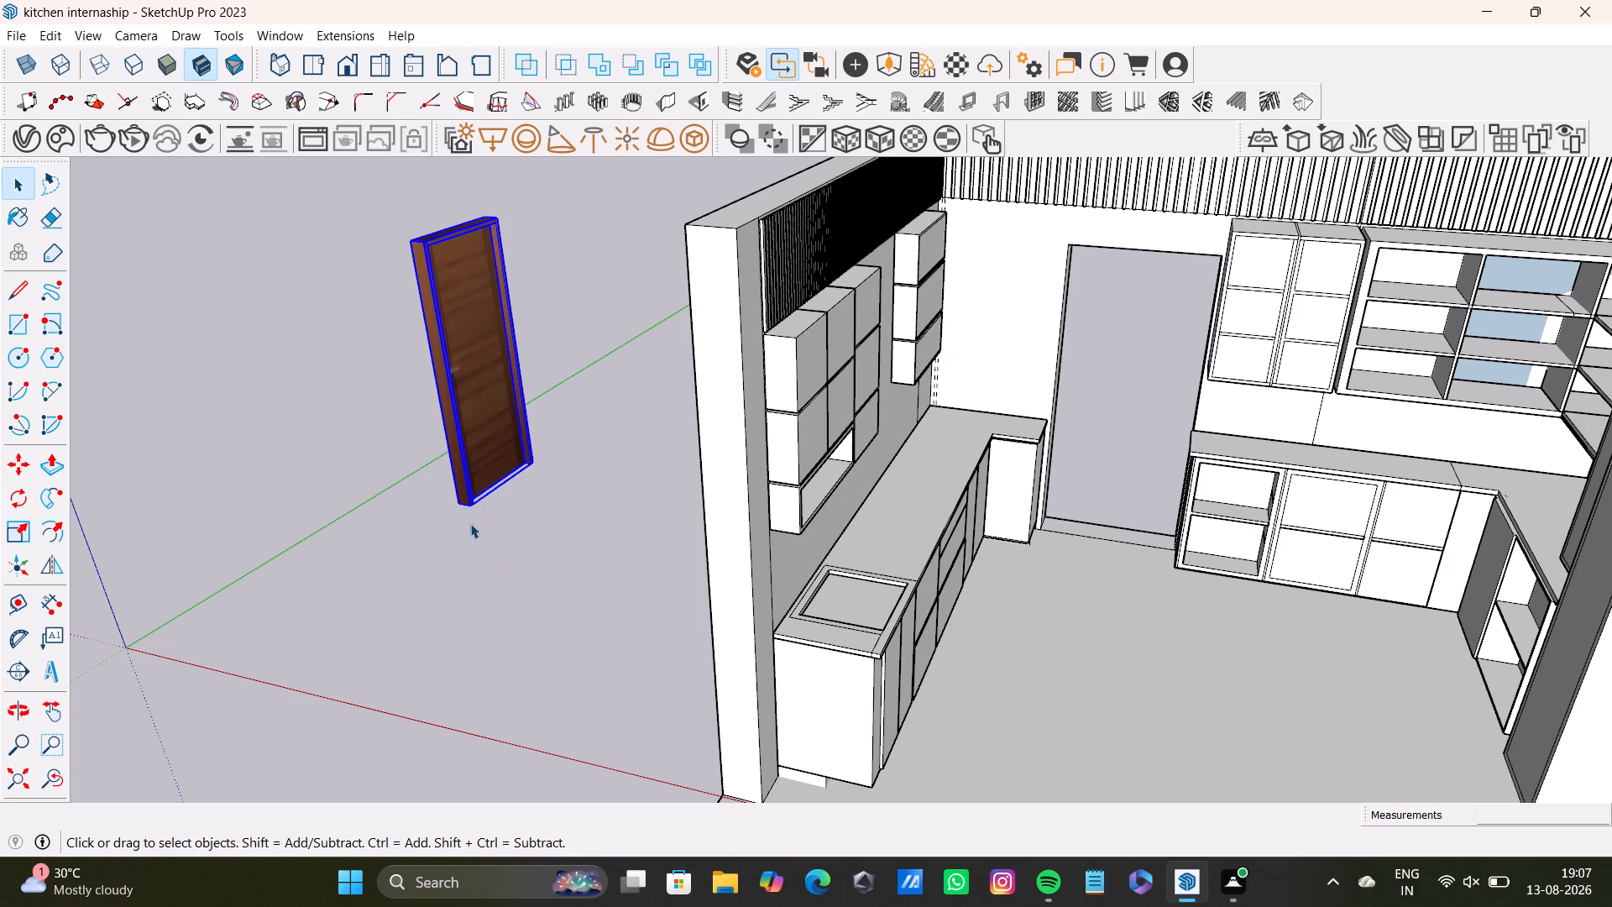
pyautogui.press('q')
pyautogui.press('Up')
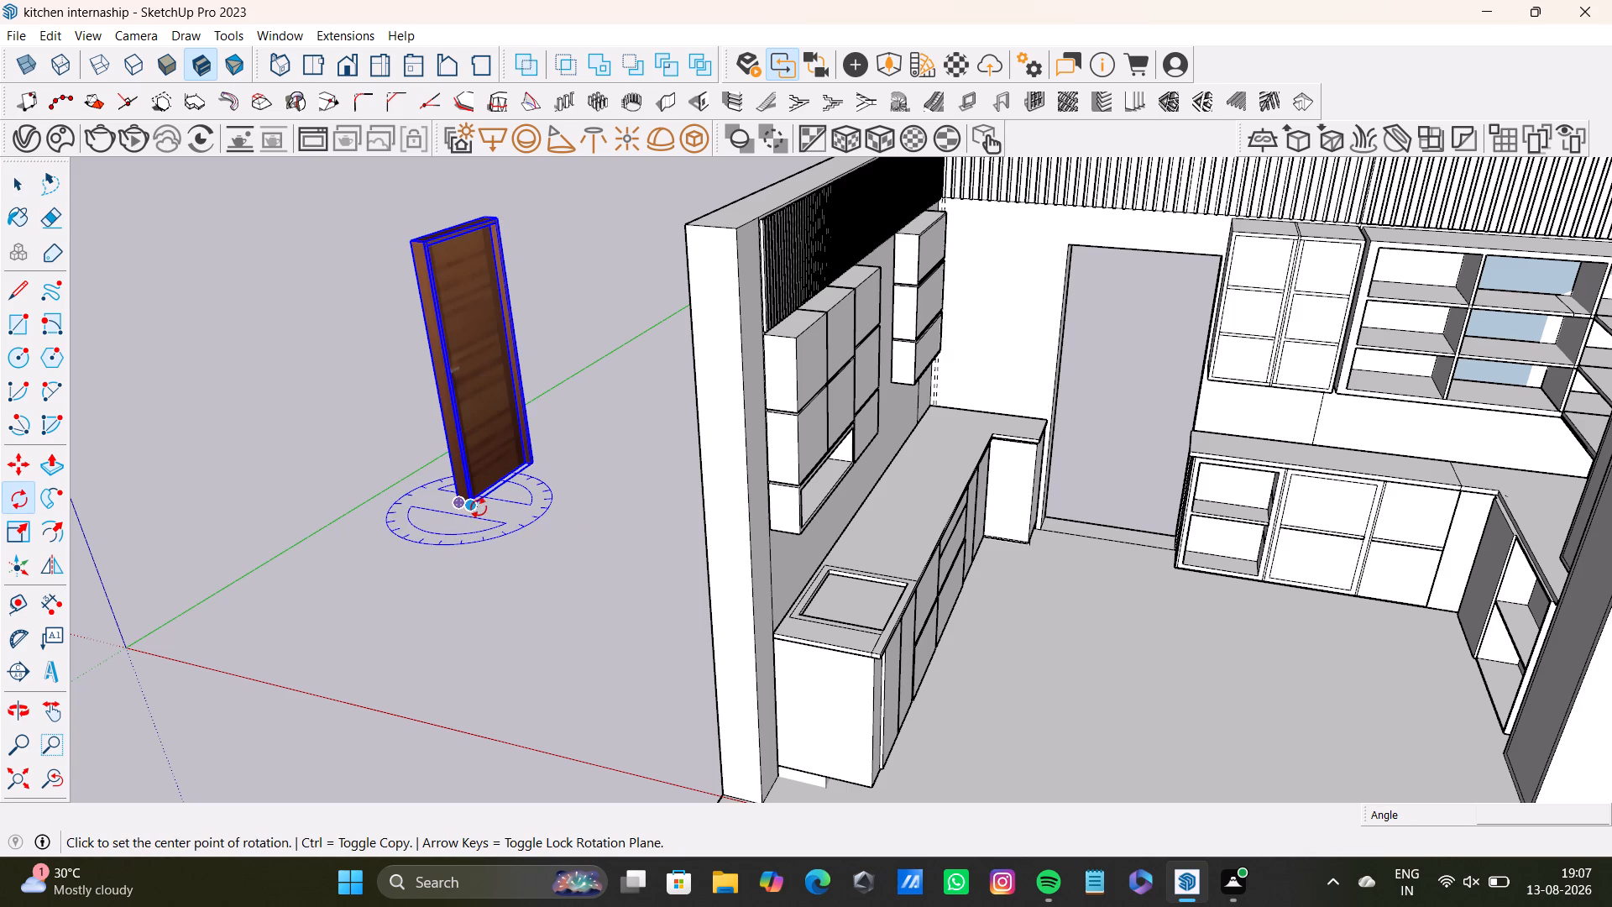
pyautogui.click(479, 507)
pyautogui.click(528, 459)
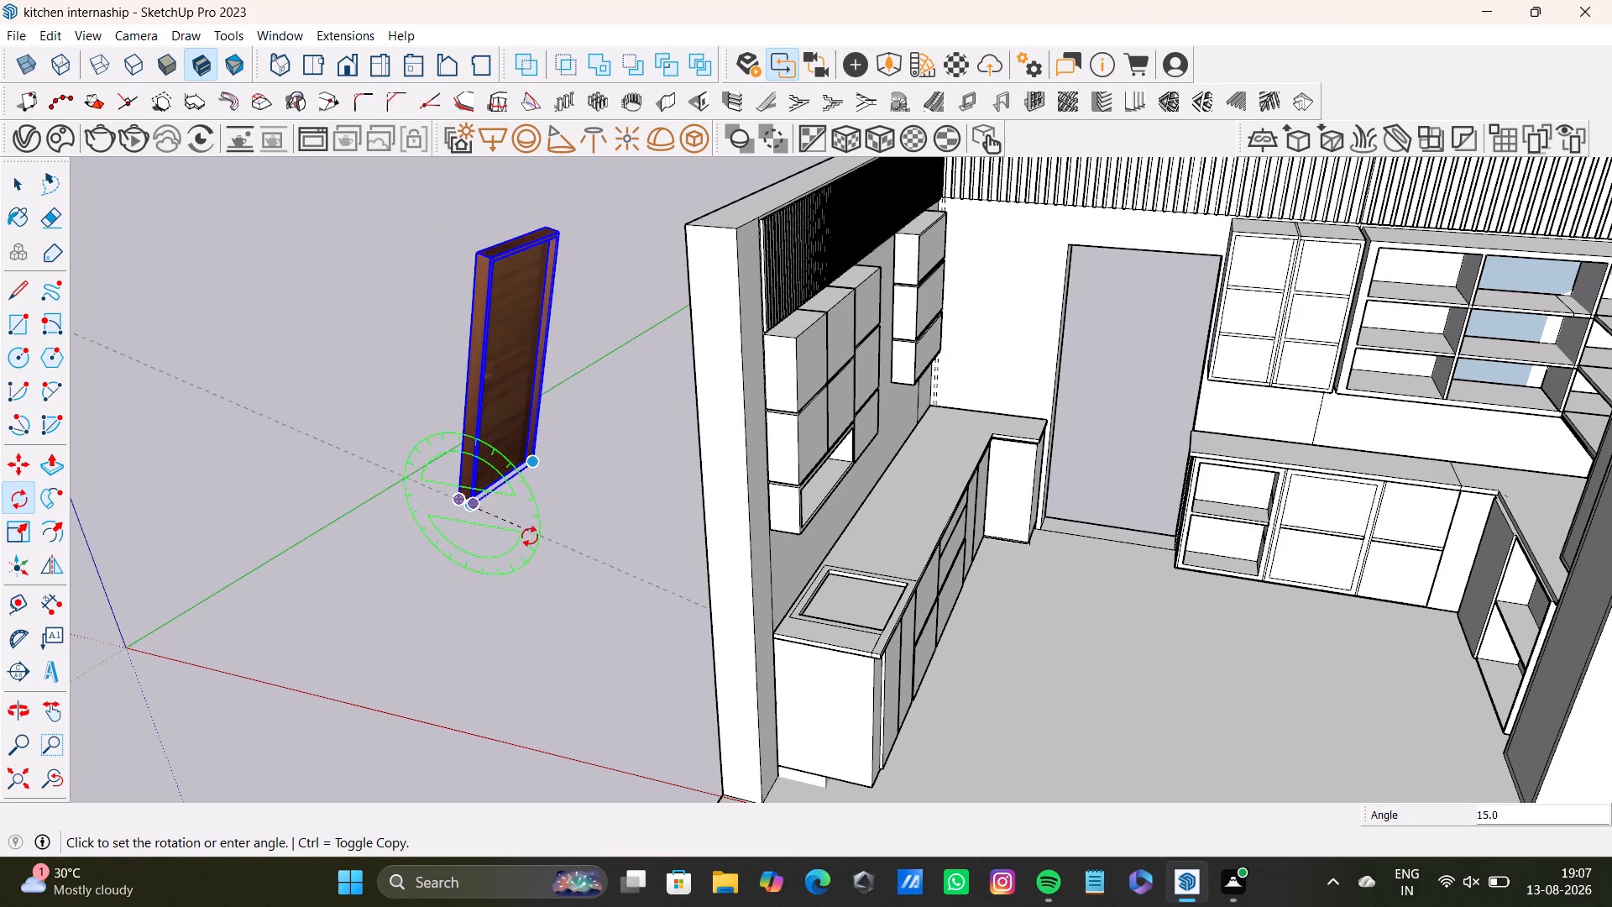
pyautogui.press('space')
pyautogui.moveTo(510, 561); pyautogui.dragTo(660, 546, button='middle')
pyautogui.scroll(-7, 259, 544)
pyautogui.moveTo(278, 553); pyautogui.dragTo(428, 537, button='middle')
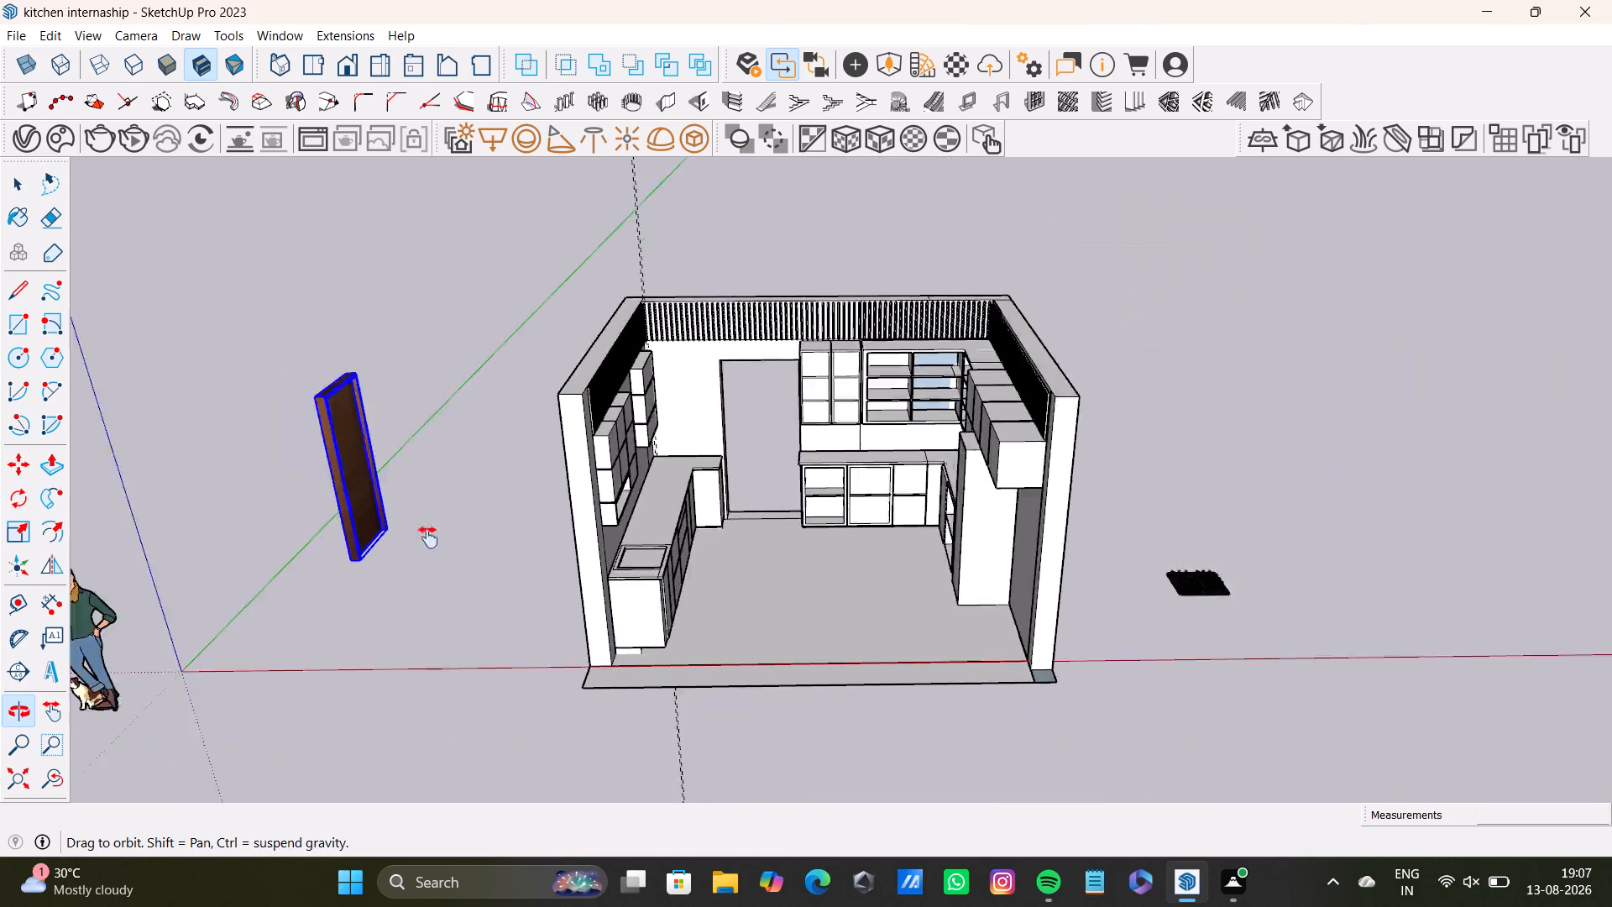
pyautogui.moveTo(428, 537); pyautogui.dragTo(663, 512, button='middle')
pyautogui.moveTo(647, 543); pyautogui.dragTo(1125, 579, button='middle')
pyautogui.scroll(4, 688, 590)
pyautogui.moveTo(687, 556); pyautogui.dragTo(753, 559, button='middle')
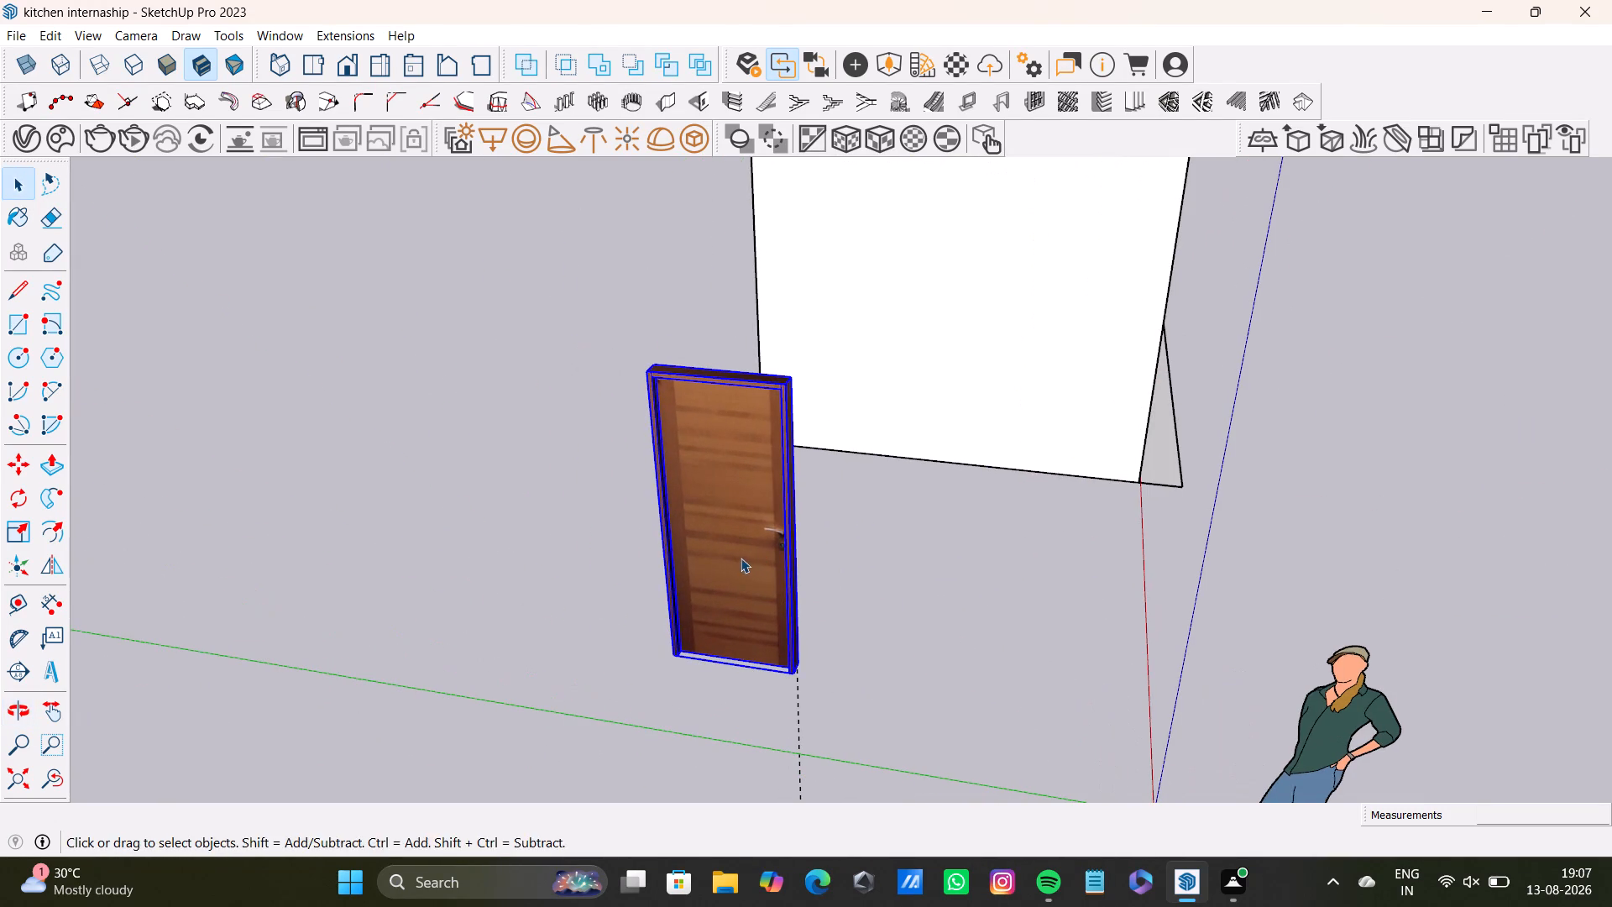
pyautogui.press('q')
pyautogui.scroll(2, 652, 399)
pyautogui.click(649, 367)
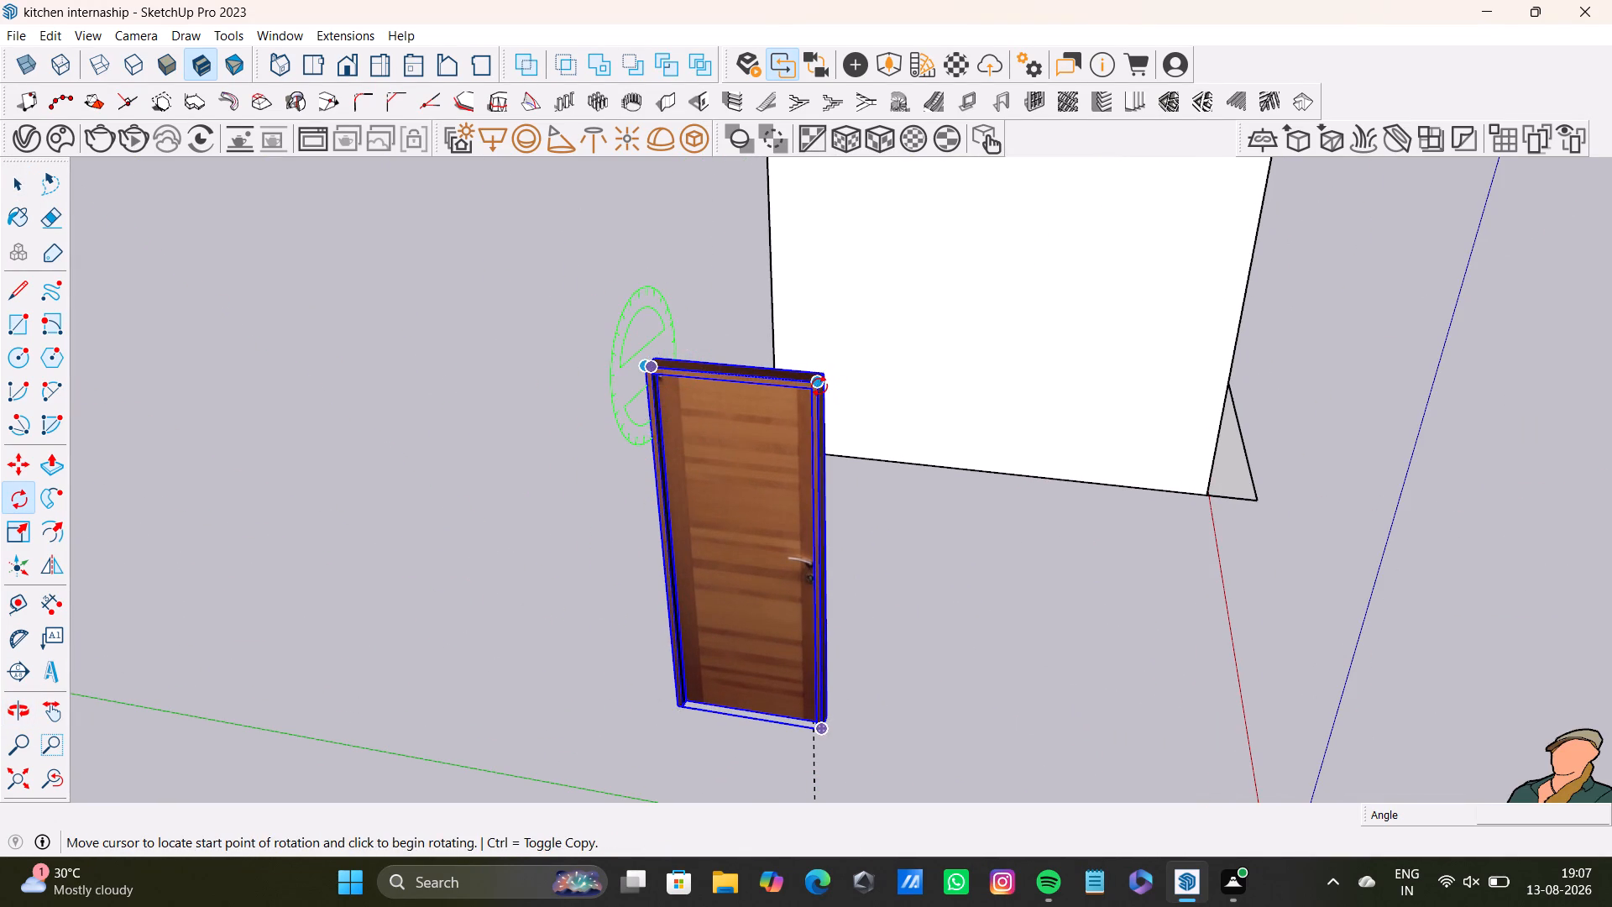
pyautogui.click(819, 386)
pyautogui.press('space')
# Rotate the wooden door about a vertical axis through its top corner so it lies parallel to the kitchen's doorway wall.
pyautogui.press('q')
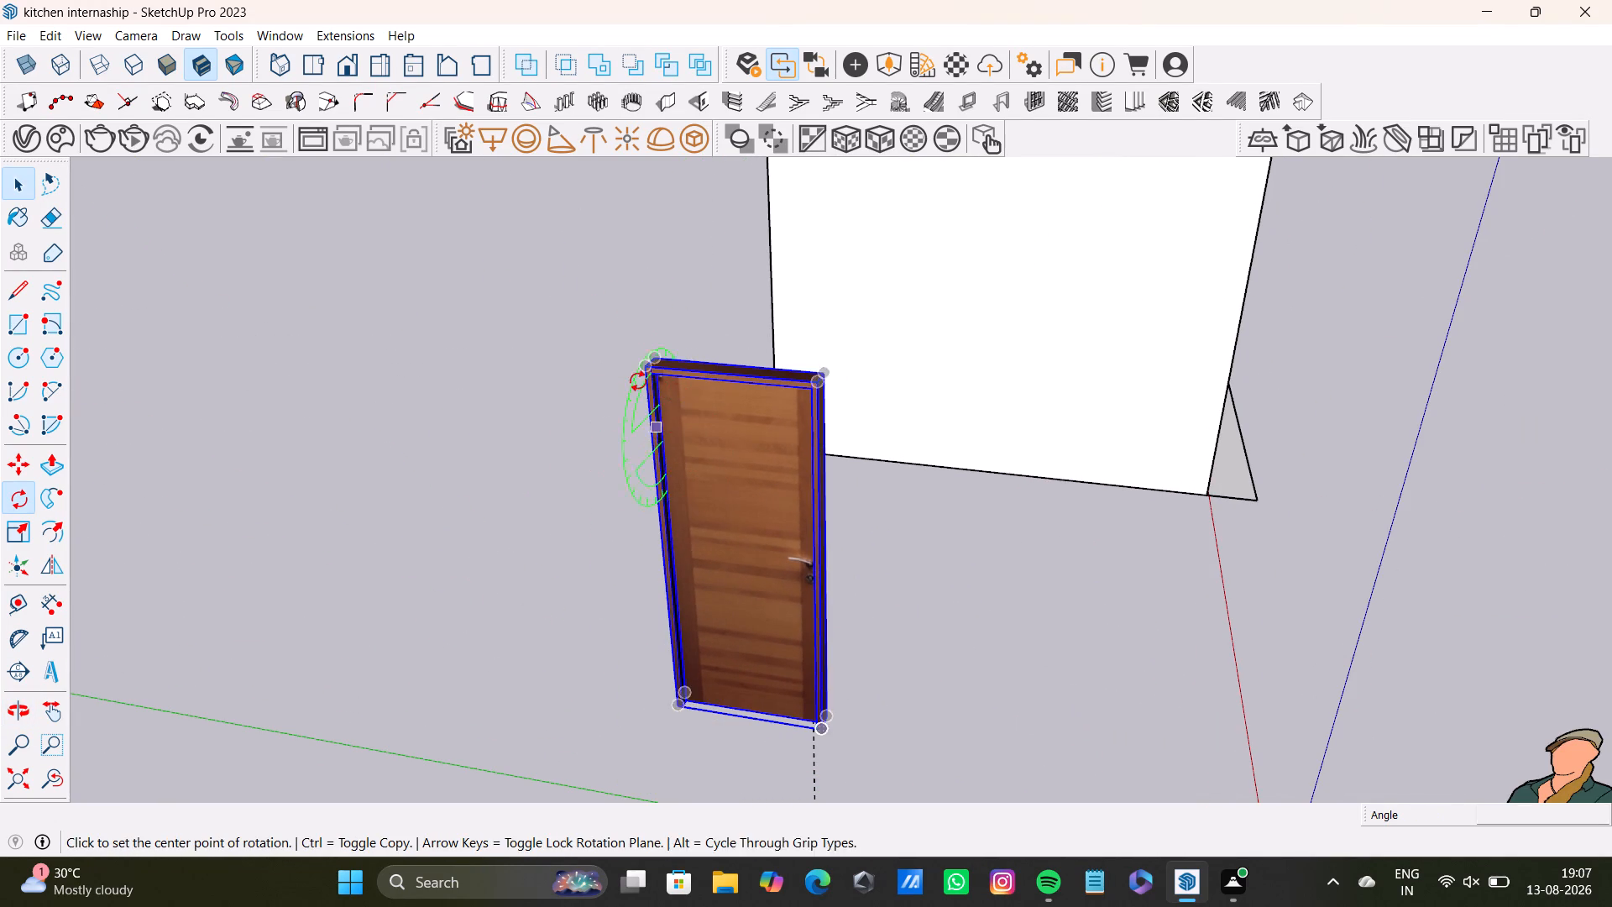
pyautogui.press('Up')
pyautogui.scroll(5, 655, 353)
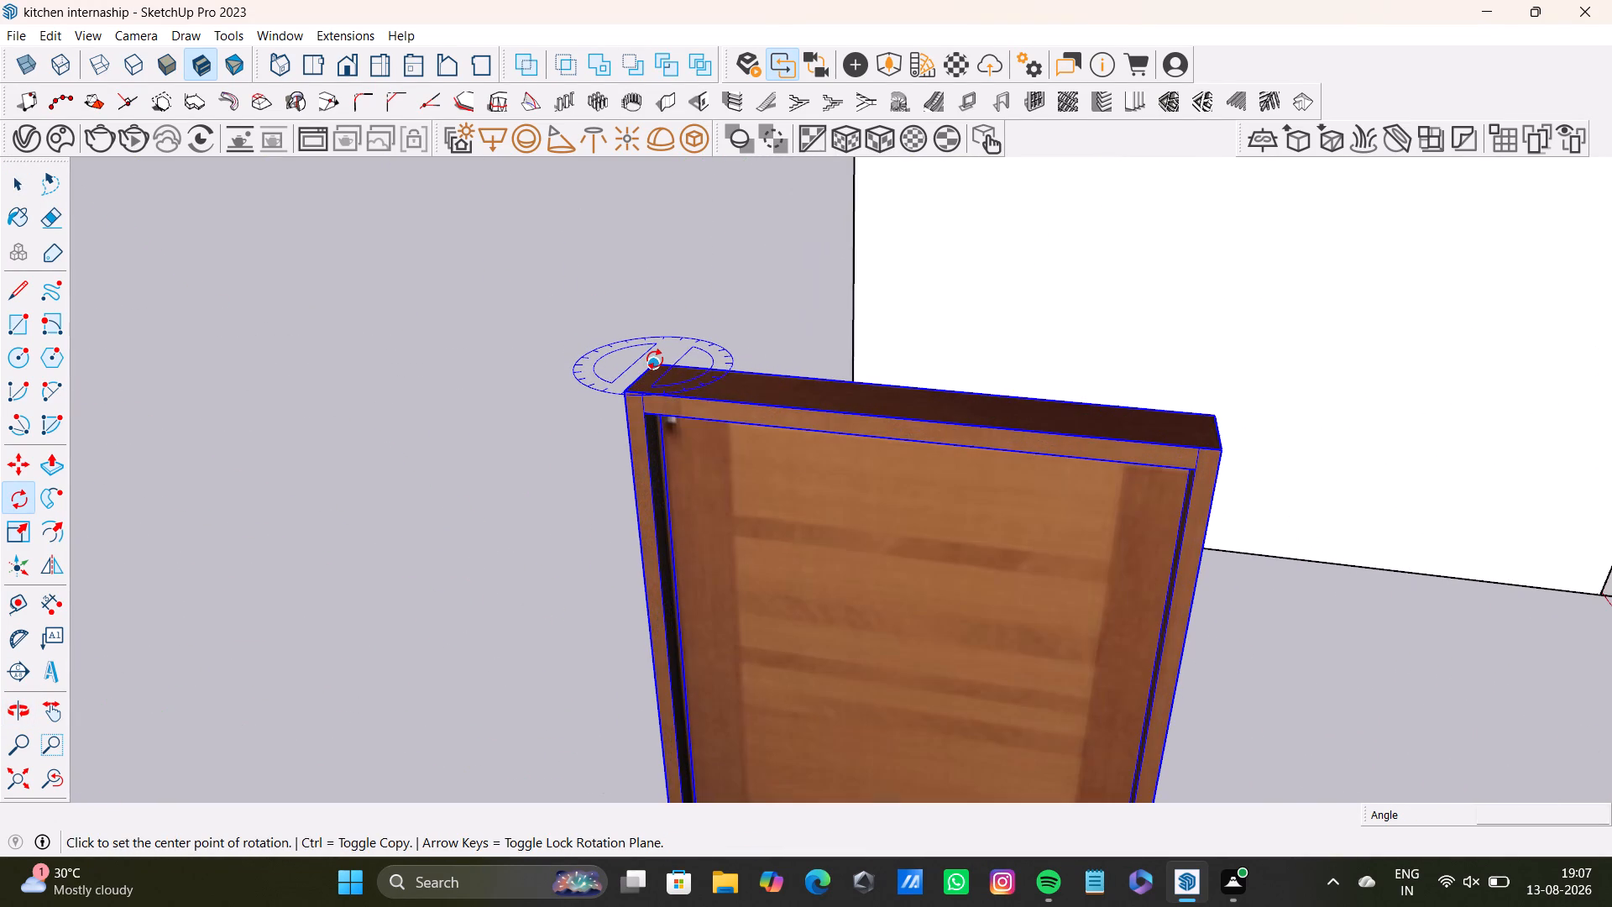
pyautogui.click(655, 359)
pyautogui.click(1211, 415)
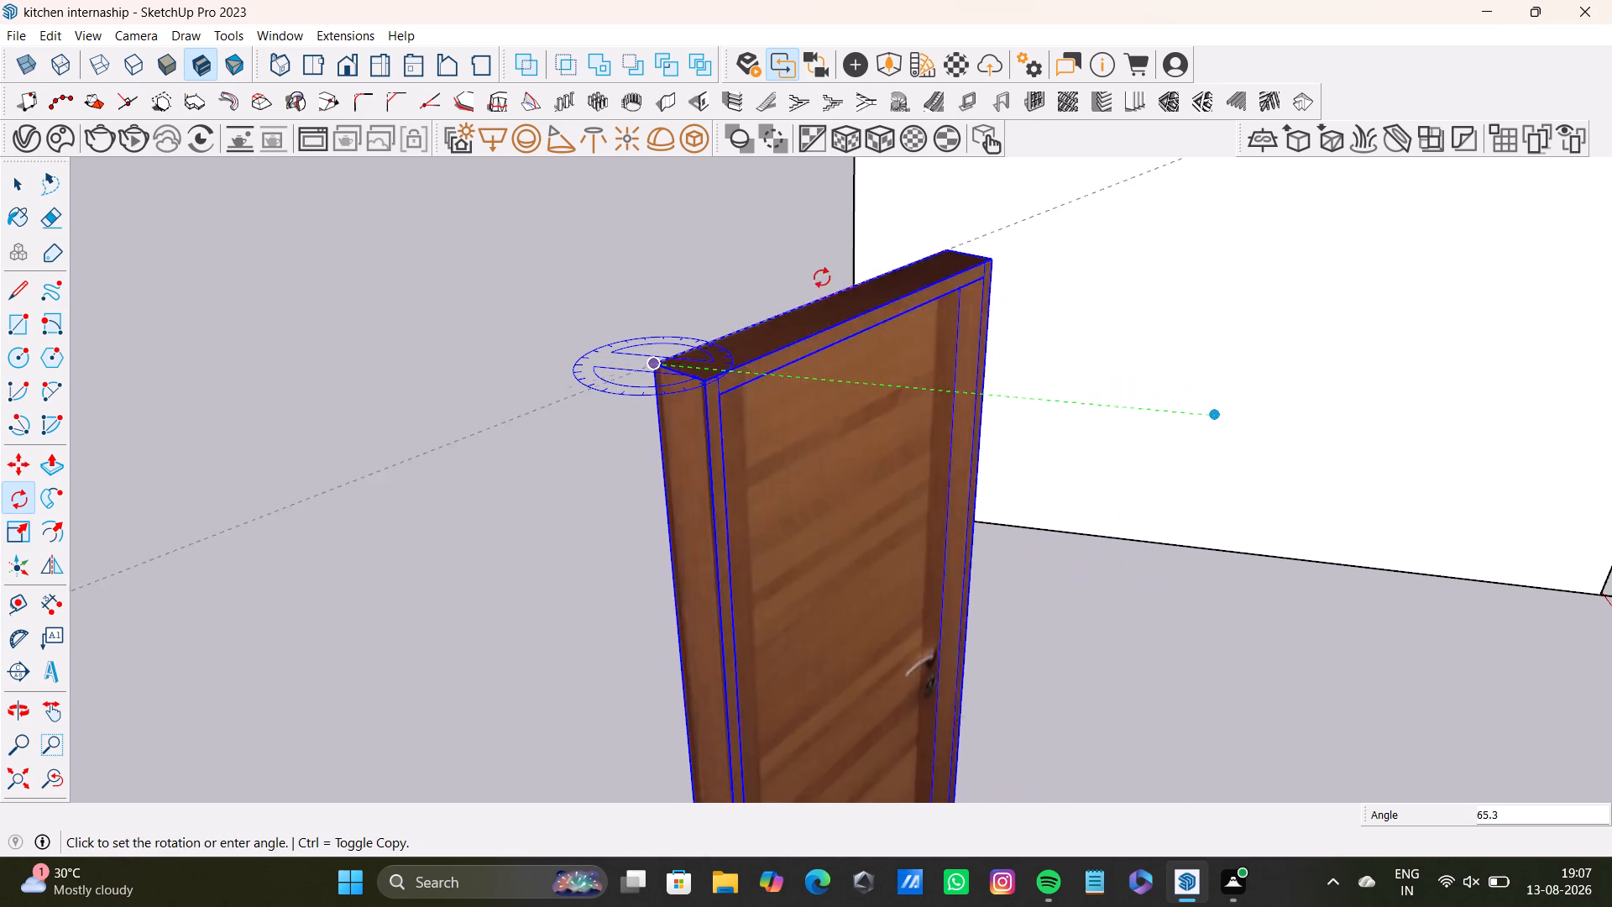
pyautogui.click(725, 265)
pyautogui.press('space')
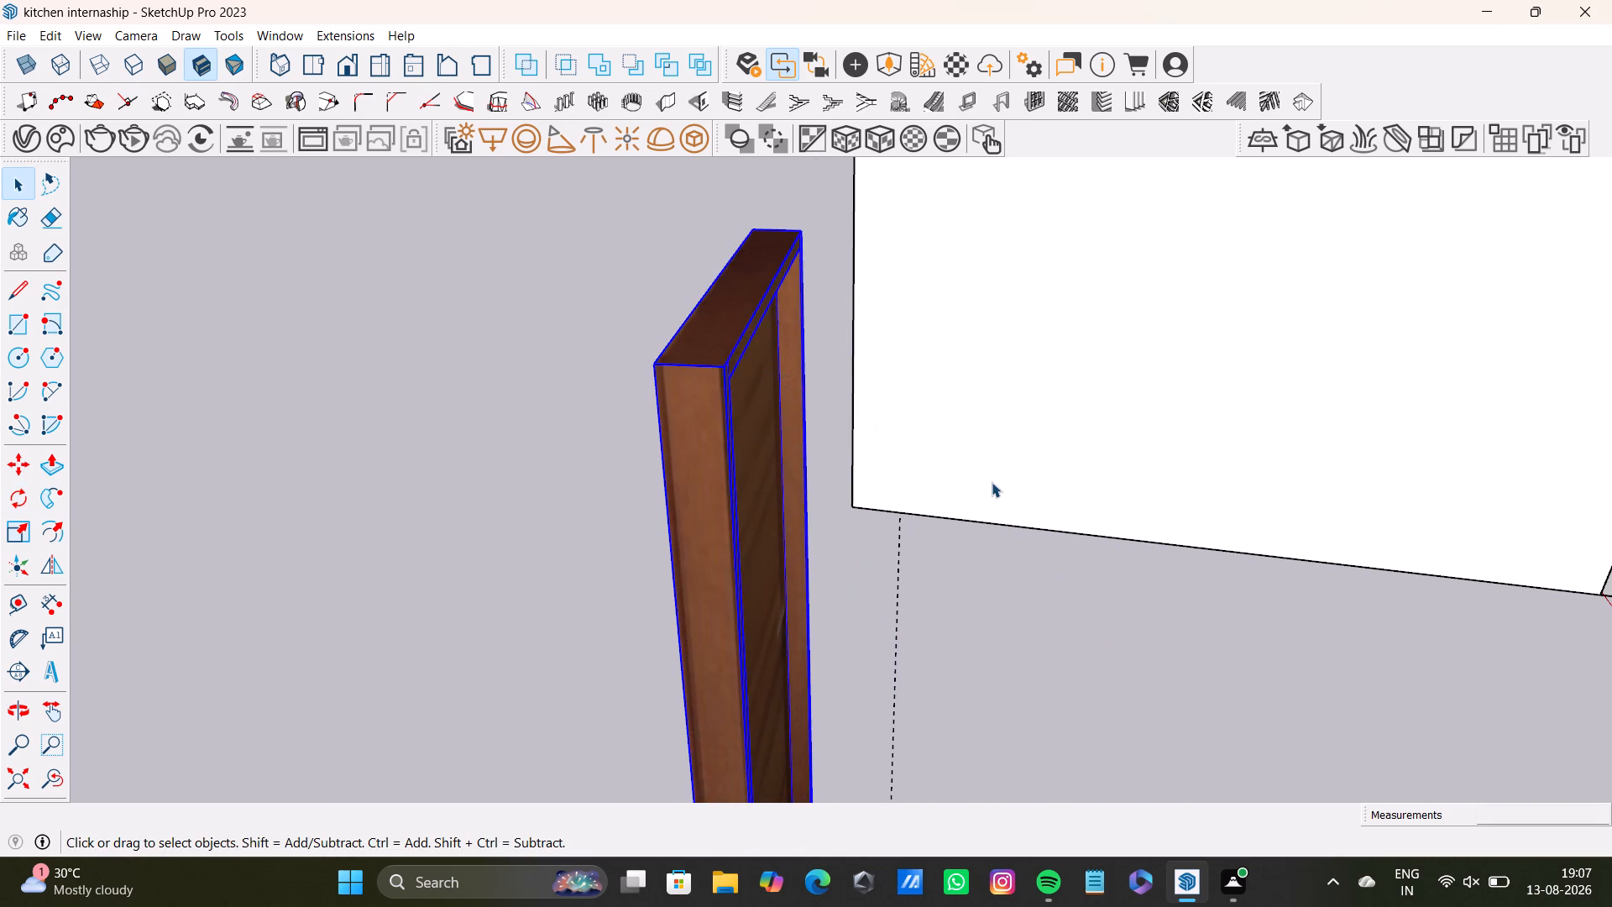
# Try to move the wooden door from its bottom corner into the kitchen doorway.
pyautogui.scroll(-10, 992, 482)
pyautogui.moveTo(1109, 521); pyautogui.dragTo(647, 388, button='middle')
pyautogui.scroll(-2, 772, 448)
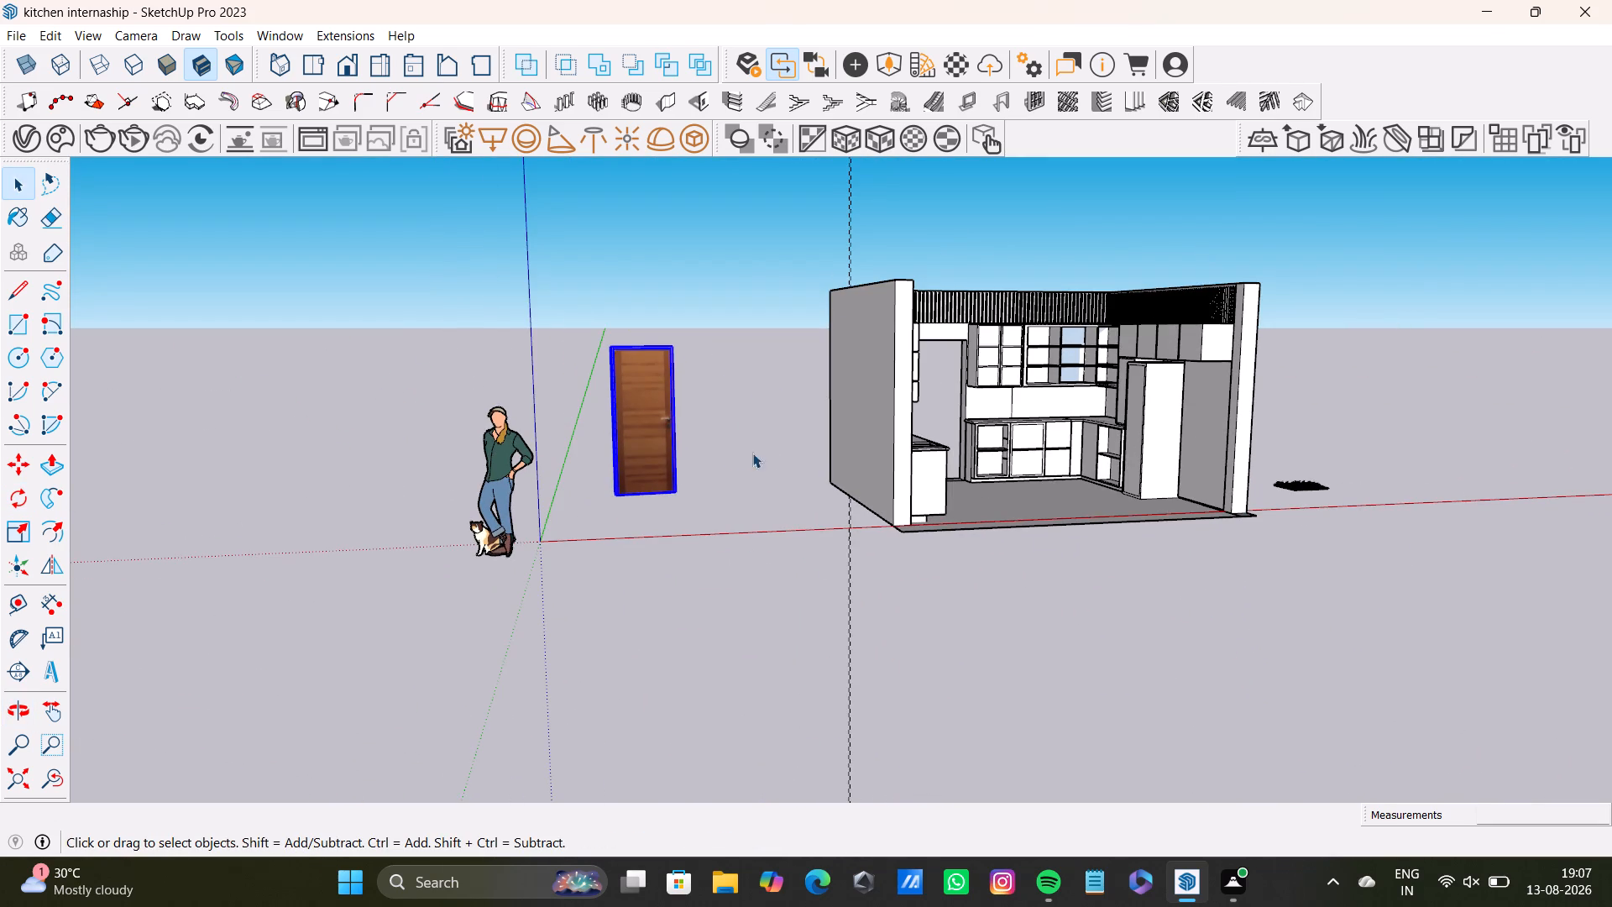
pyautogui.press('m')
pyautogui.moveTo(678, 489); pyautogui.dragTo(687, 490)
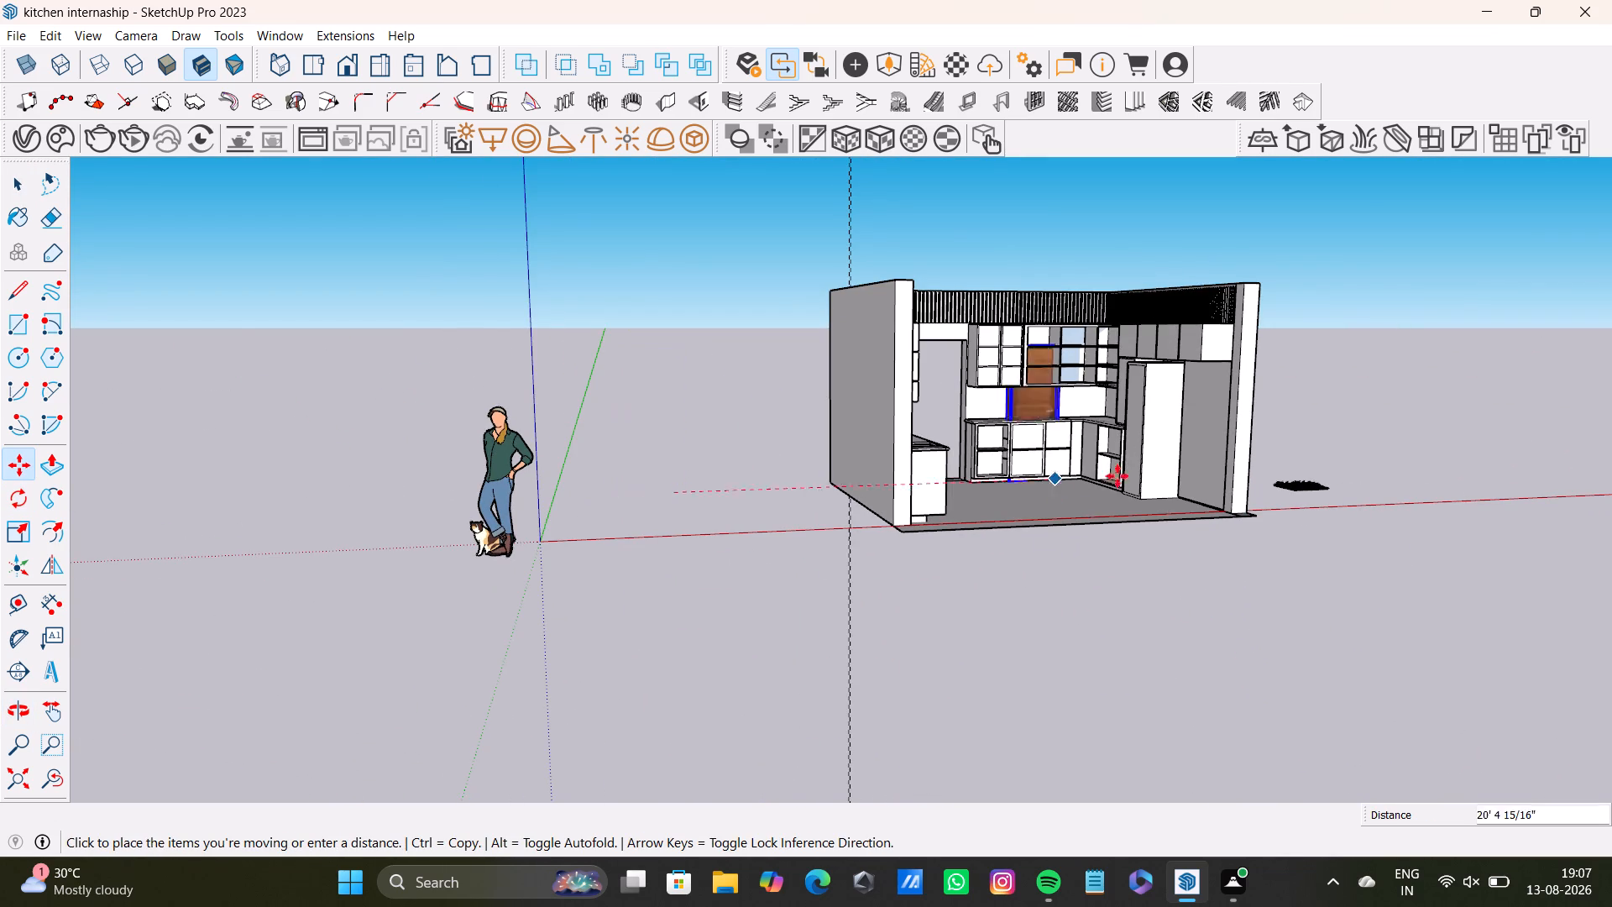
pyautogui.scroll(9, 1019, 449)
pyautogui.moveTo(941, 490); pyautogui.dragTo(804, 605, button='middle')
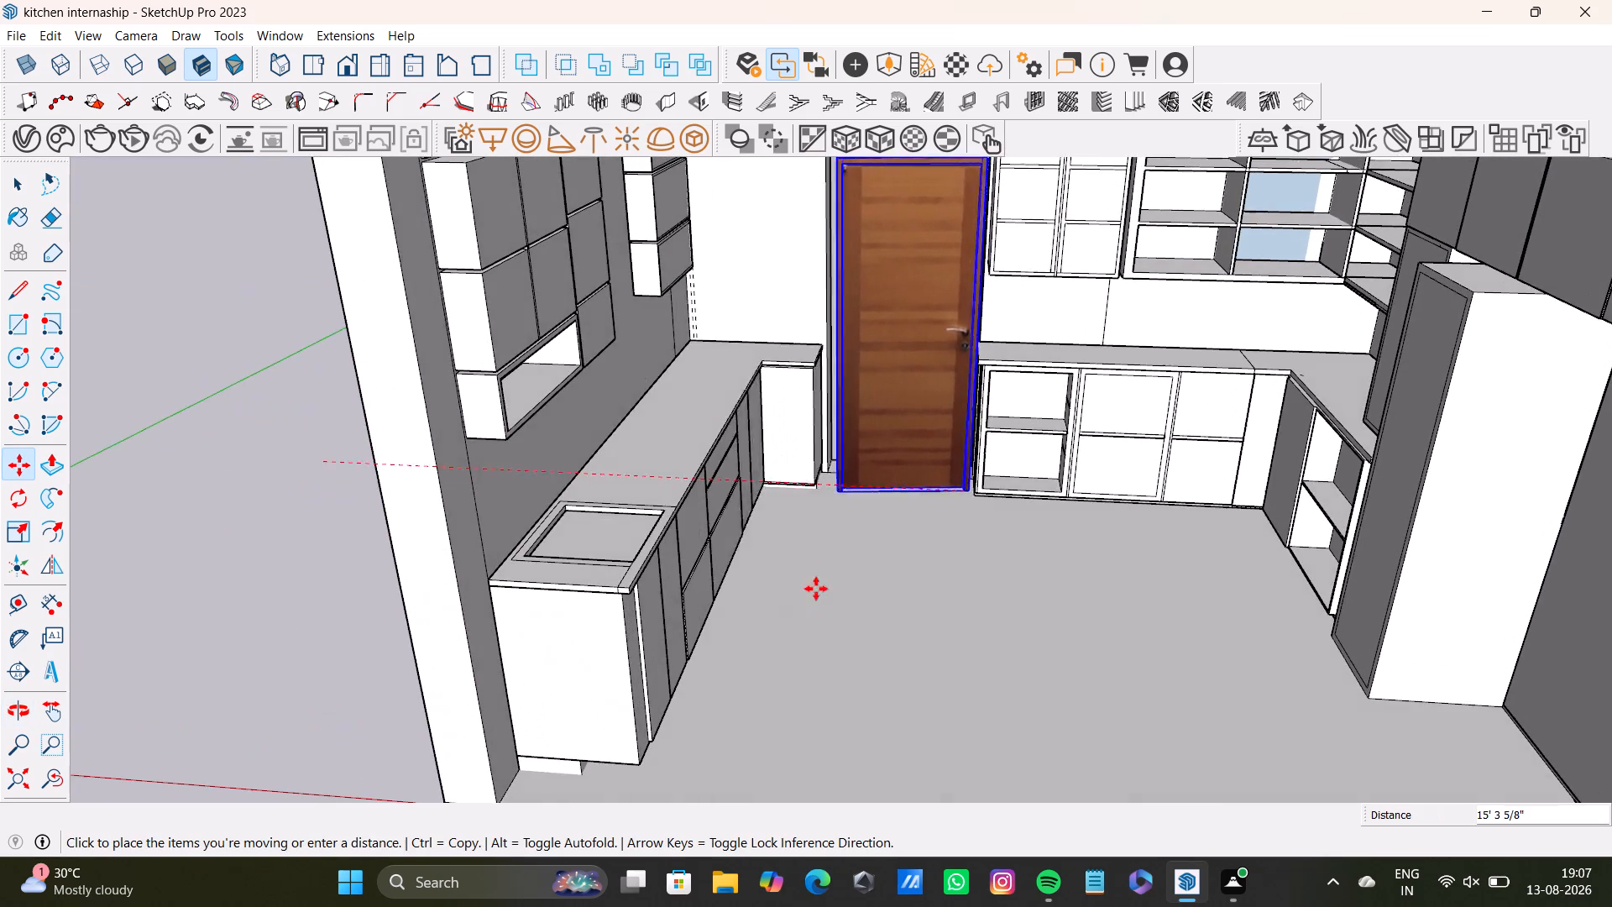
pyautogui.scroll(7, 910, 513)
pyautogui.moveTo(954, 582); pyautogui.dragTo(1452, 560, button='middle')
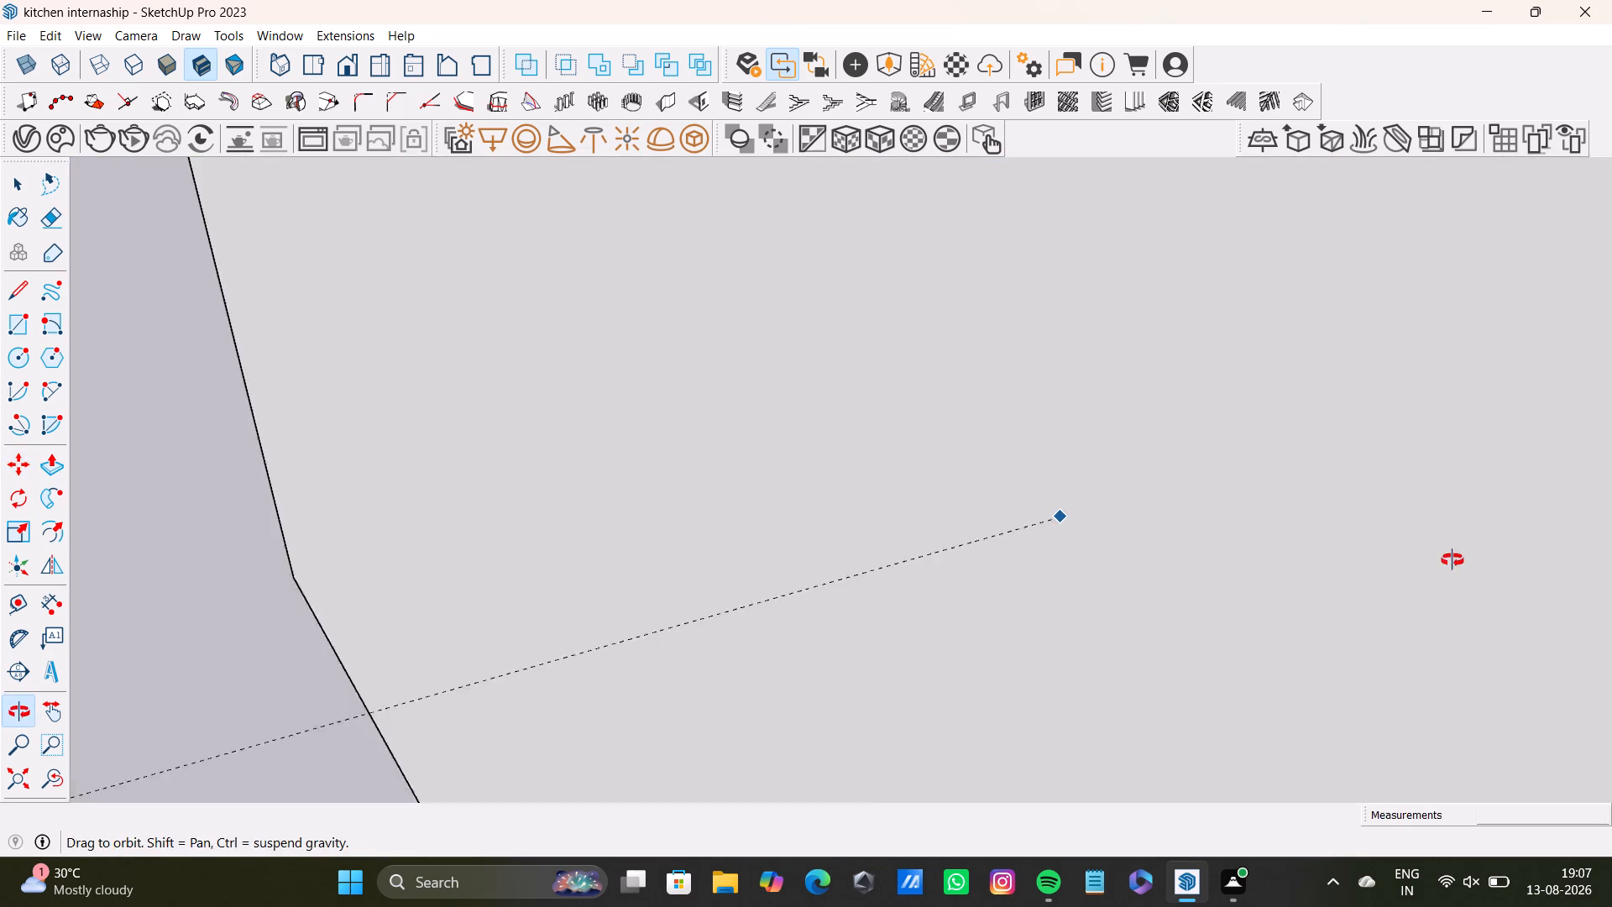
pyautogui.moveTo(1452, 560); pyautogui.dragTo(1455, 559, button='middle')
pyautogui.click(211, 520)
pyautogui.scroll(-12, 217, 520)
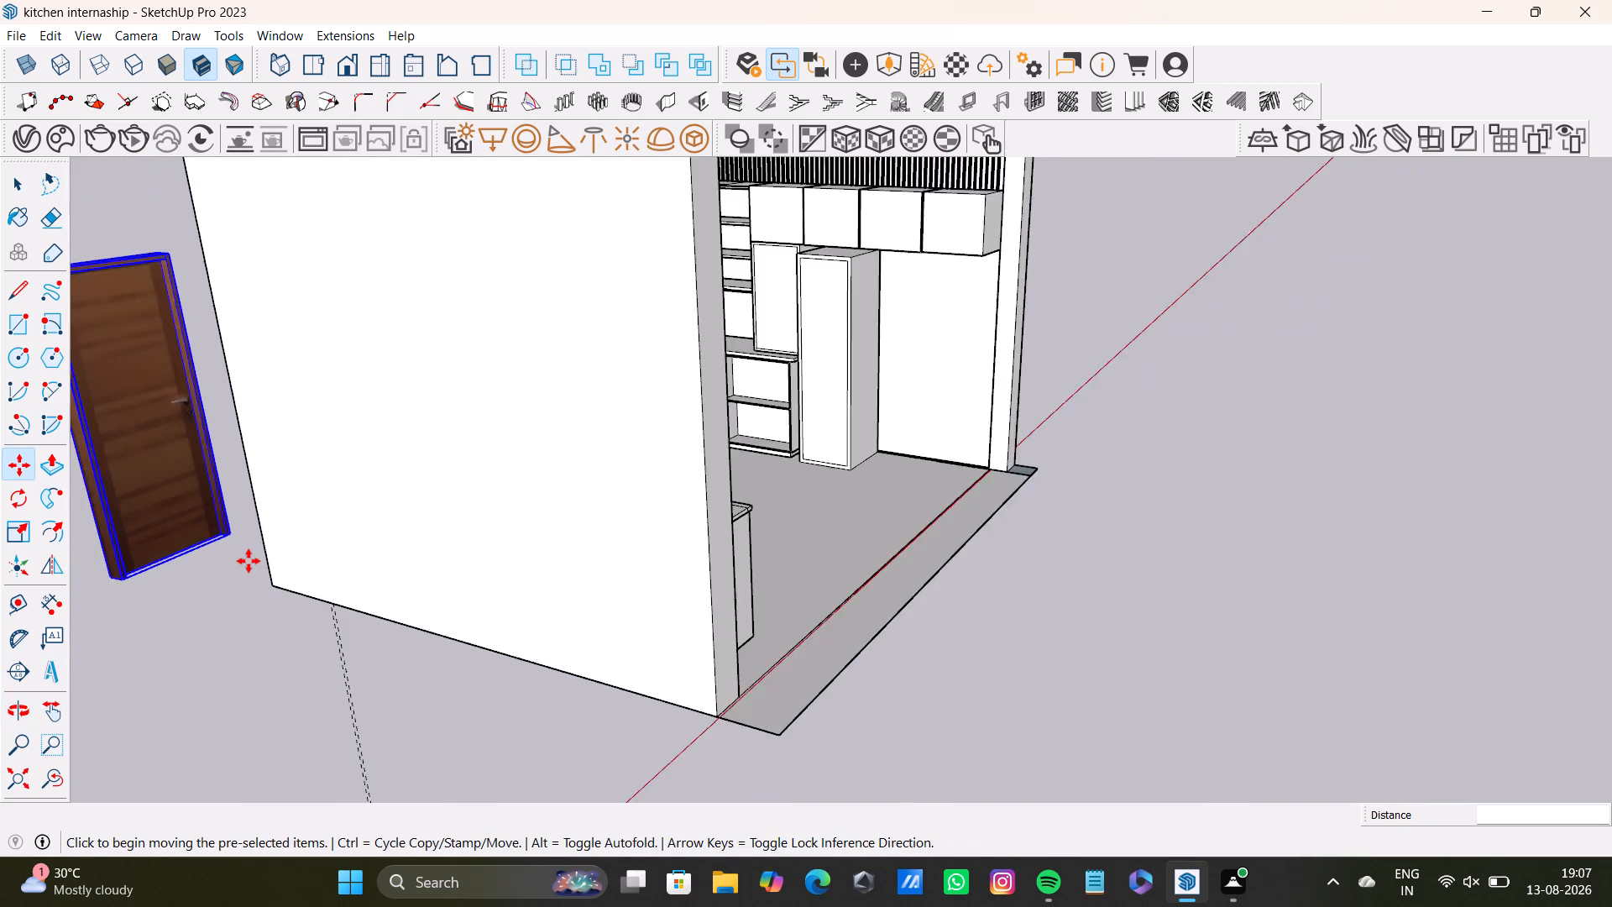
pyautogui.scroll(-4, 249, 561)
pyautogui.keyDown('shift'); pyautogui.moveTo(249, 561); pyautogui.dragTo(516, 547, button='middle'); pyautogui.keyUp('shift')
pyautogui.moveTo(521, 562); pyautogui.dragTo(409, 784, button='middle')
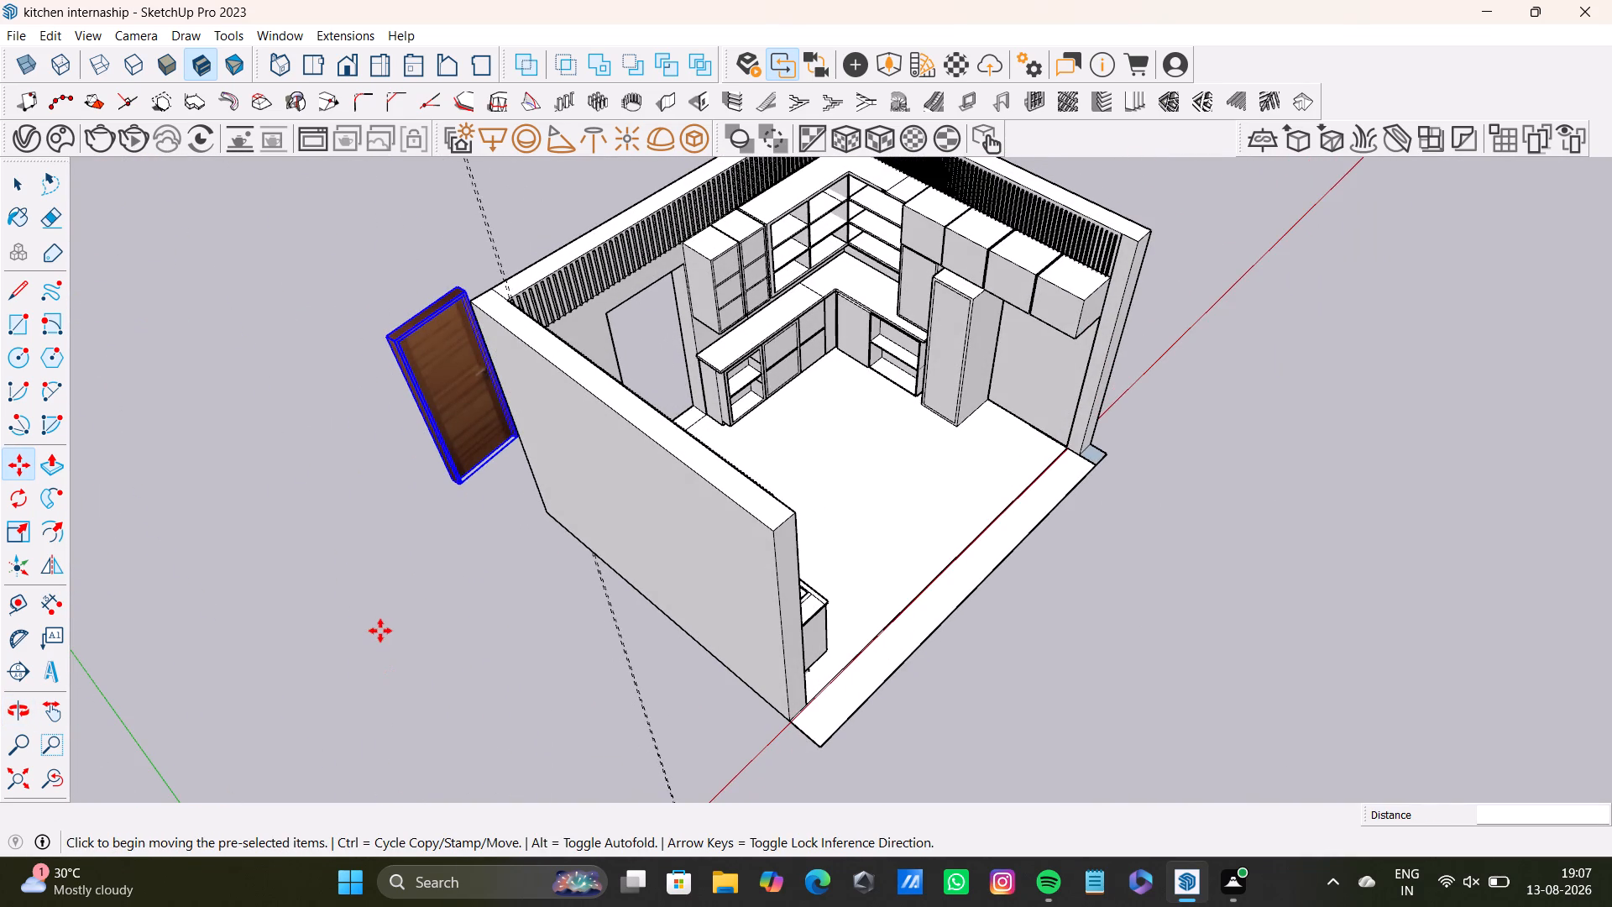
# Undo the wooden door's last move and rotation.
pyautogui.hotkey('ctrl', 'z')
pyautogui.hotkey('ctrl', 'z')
# Rotate the wooden door 90 degrees about a vertical axis through its top rear corner, parallel to the doorway wall.
pyautogui.moveTo(351, 632); pyautogui.dragTo(558, 438, button='middle')
pyautogui.scroll(6, 449, 548)
pyautogui.moveTo(418, 572); pyautogui.dragTo(671, 537, button='middle')
pyautogui.keyDown('shift'); pyautogui.moveTo(636, 567); pyautogui.dragTo(671, 428, button='middle'); pyautogui.keyUp('shift')
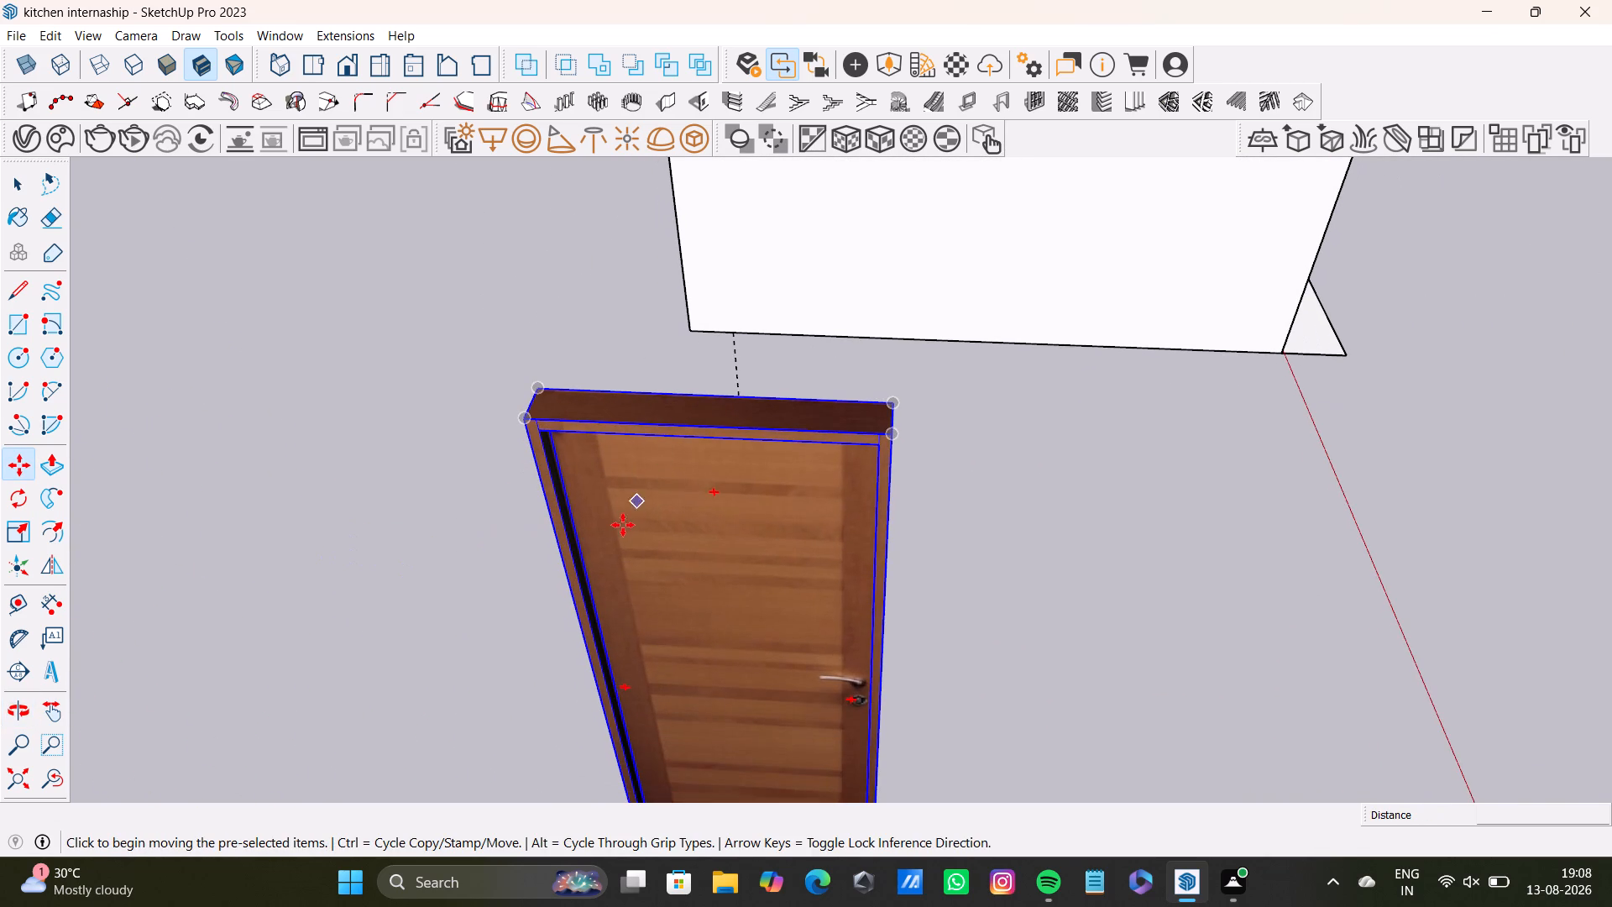
pyautogui.press('q')
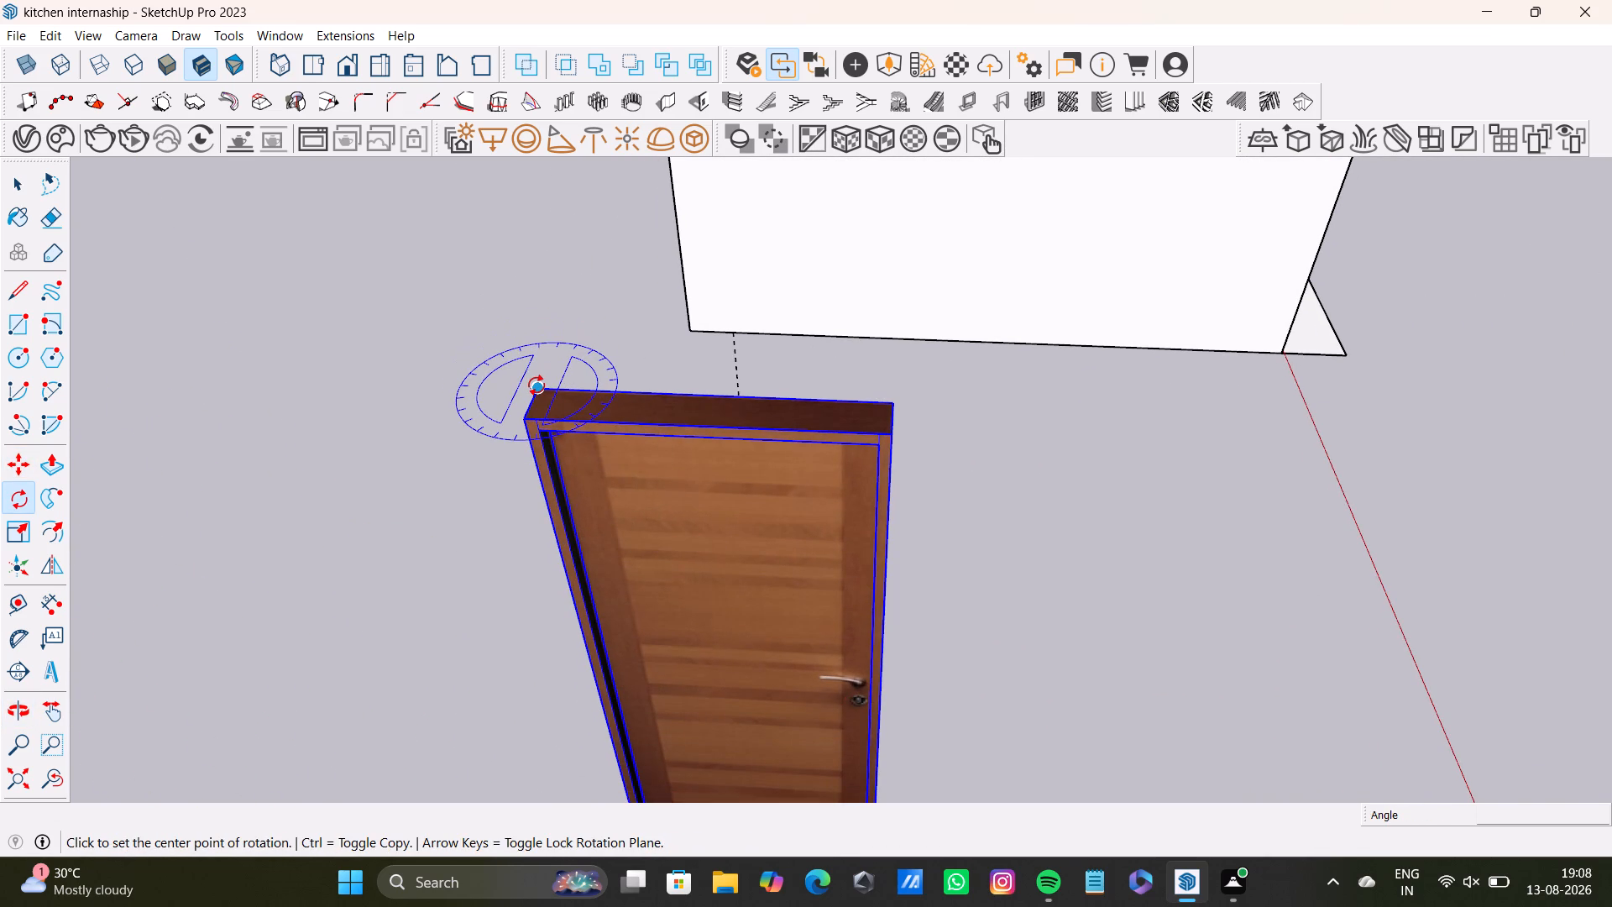
pyautogui.press('Up')
pyautogui.click(537, 386)
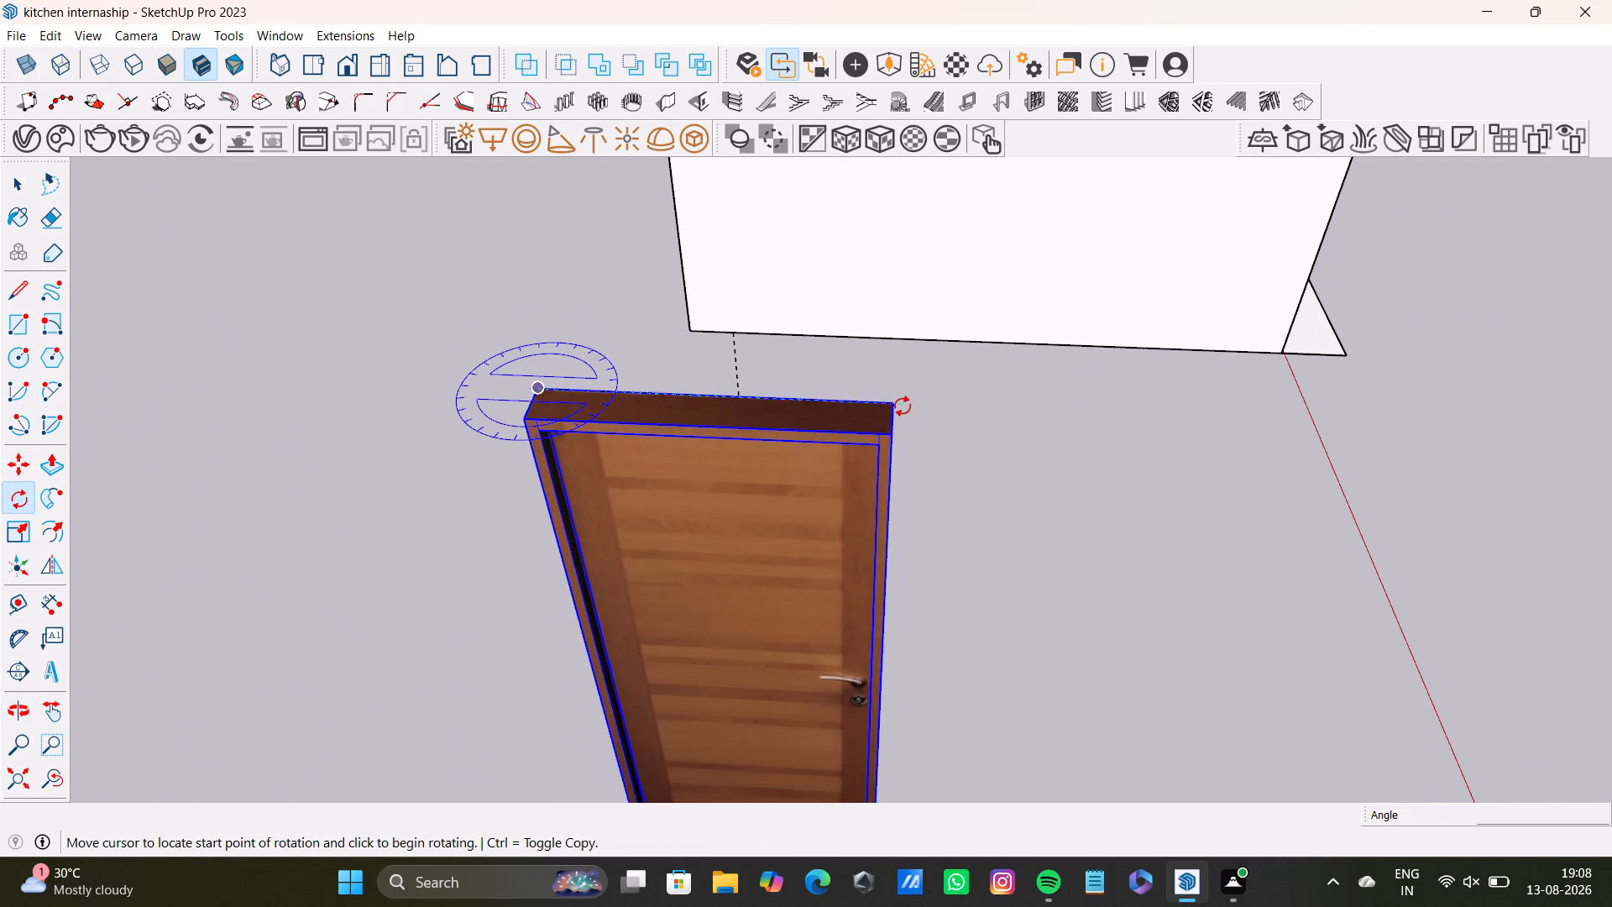
pyautogui.click(897, 405)
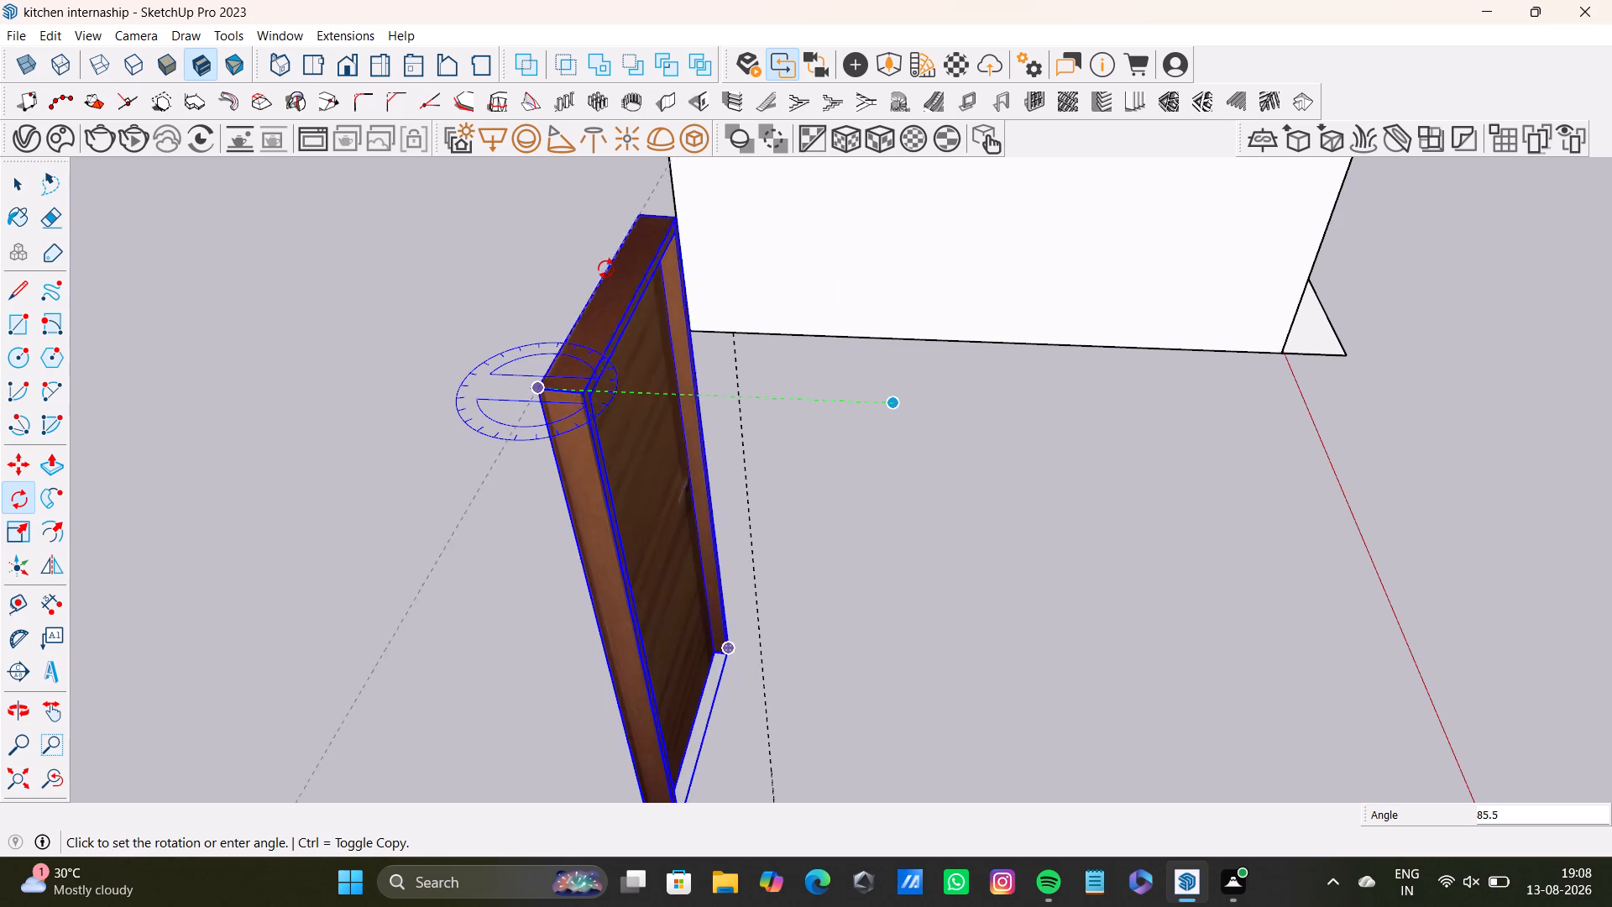
pyautogui.click(591, 271)
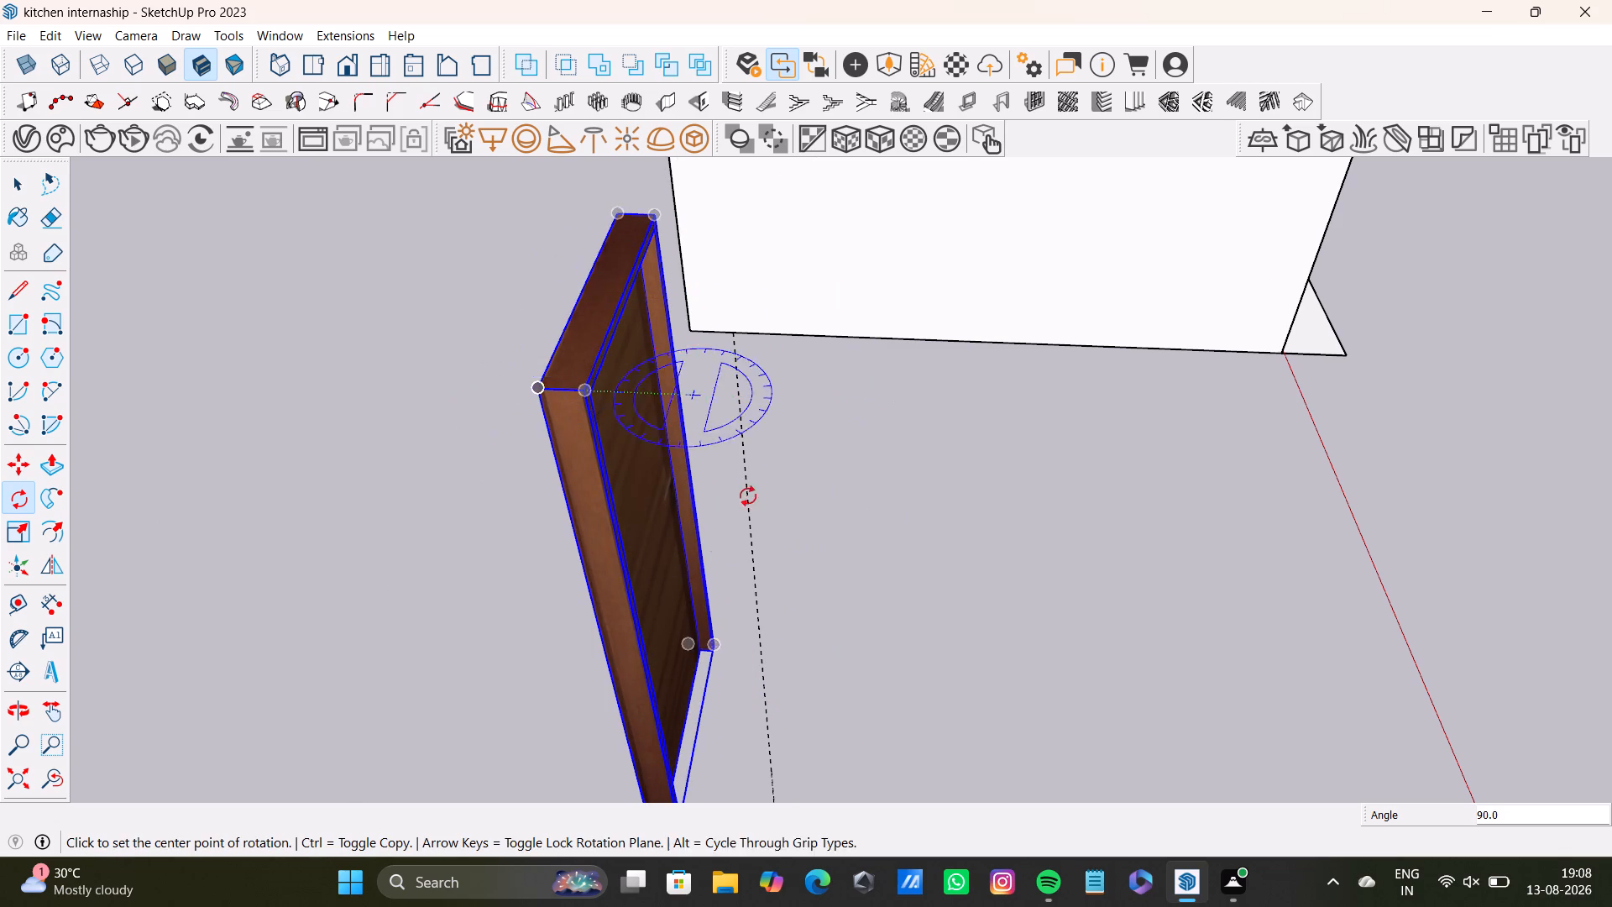
pyautogui.press('space')
# Move the wooden door about 15' 5 3/8" into the kitchen doorway, its bottom handle-side corner against the opening beside the open-shelf base cabinet.
pyautogui.moveTo(895, 644); pyautogui.dragTo(585, 545, button='middle')
pyautogui.scroll(-3, 619, 470)
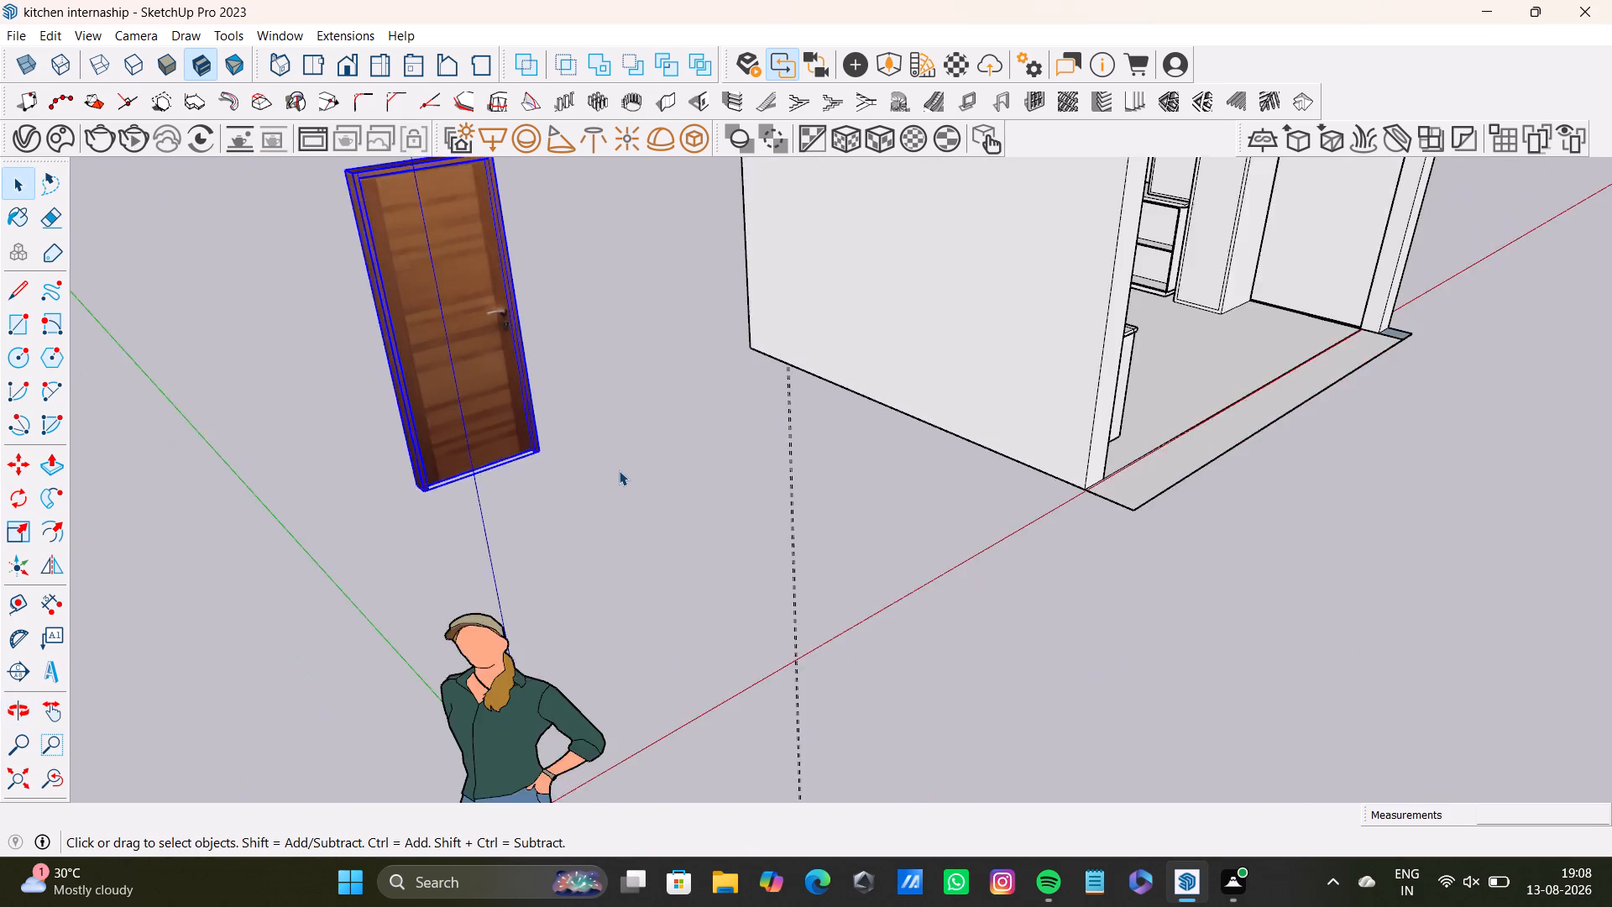
pyautogui.scroll(-5, 619, 470)
pyautogui.moveTo(619, 470); pyautogui.dragTo(304, 468, button='middle')
pyautogui.moveTo(649, 354); pyautogui.dragTo(739, 479, button='middle')
pyautogui.moveTo(739, 480); pyautogui.dragTo(669, 465, button='middle')
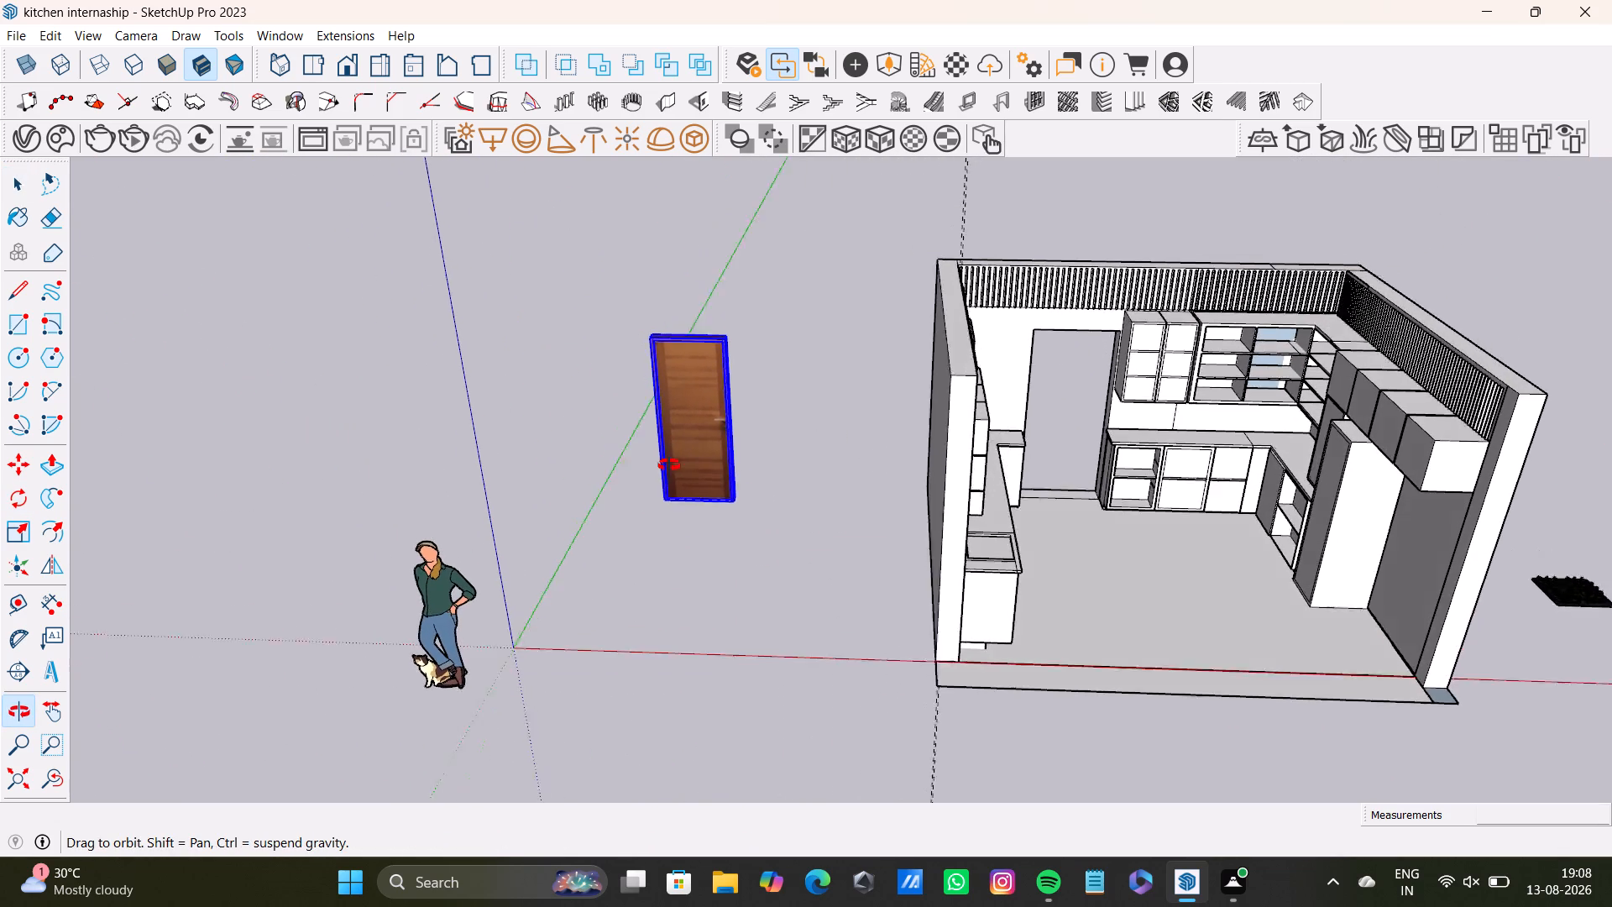
pyautogui.moveTo(669, 465); pyautogui.dragTo(711, 500, button='middle')
pyautogui.scroll(6, 682, 385)
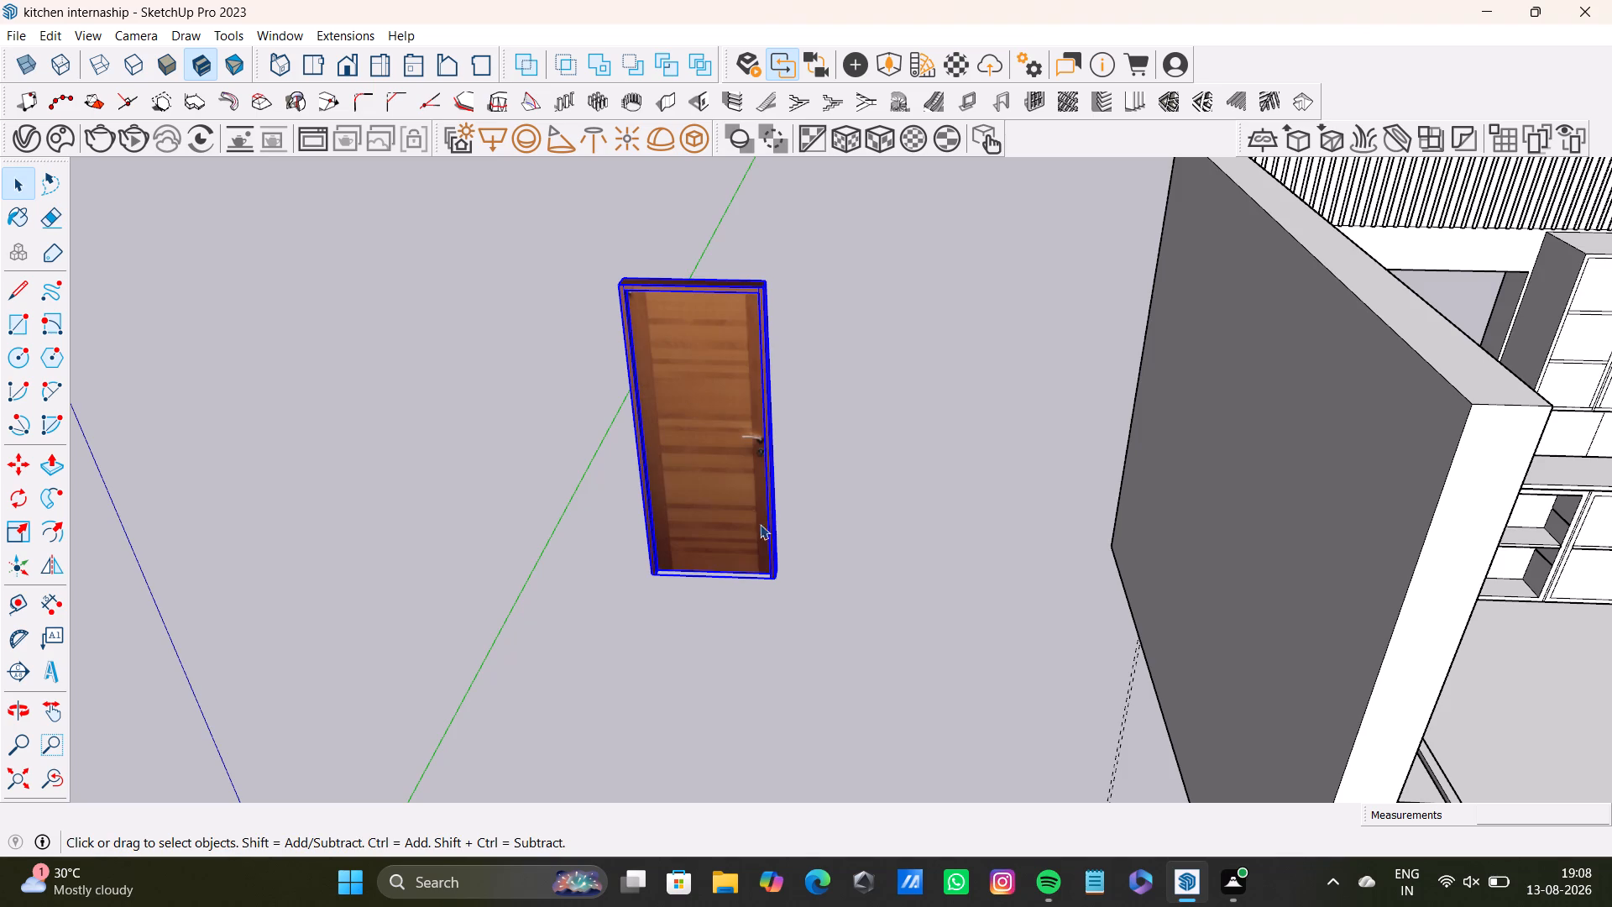
pyautogui.moveTo(763, 537); pyautogui.dragTo(751, 515, button='middle')
pyautogui.click(761, 557)
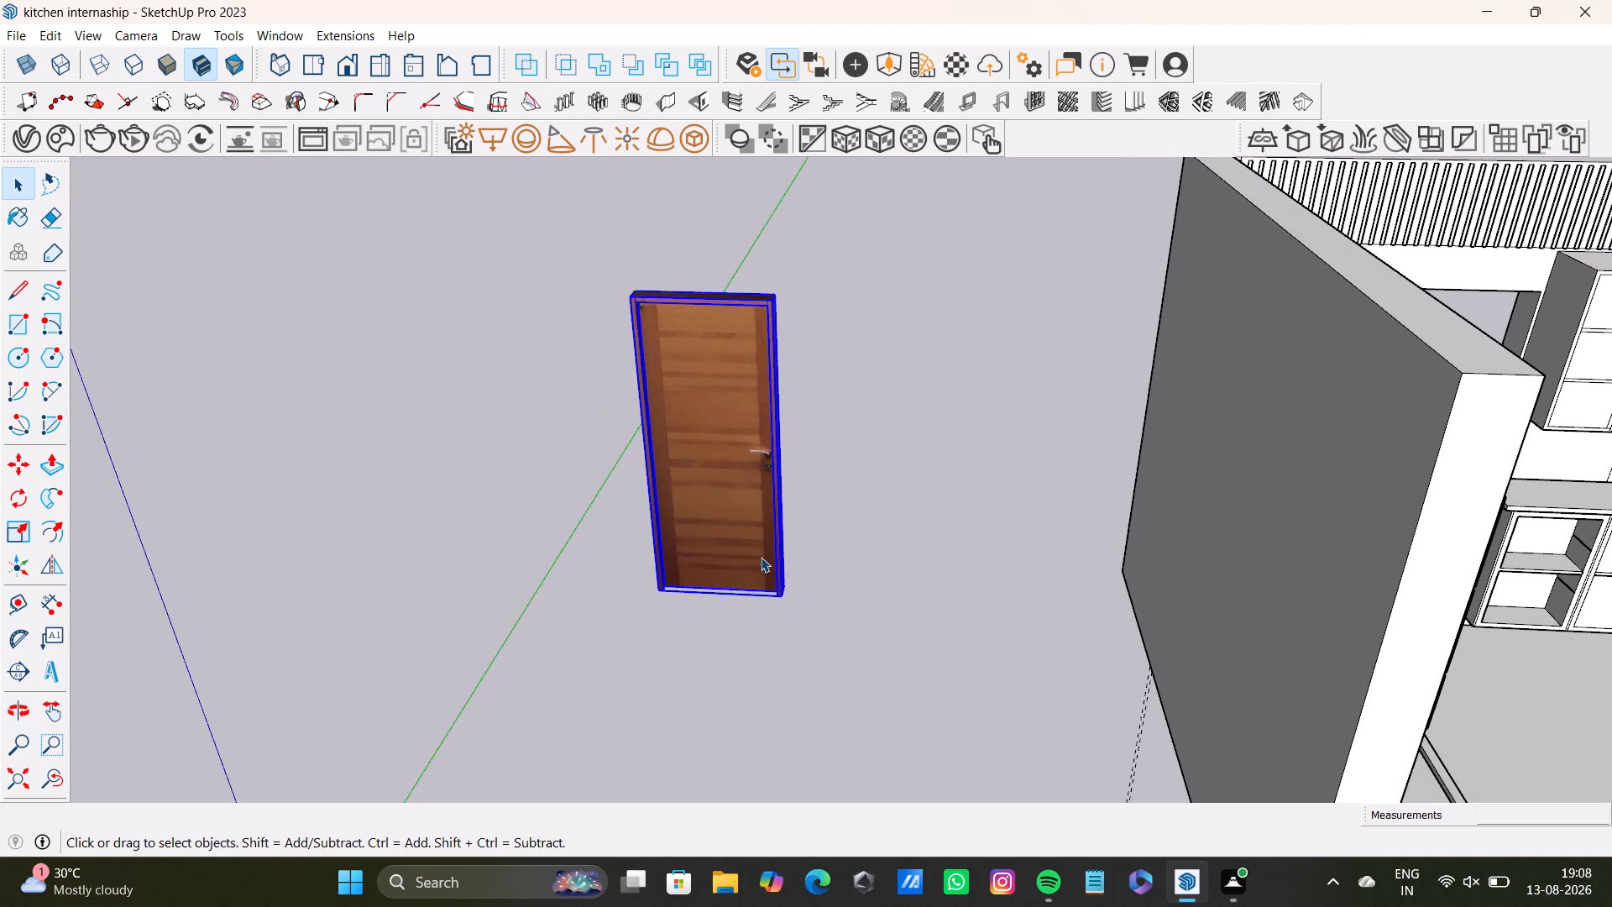
pyautogui.press('m')
pyautogui.click(782, 599)
pyautogui.scroll(-2, 1494, 654)
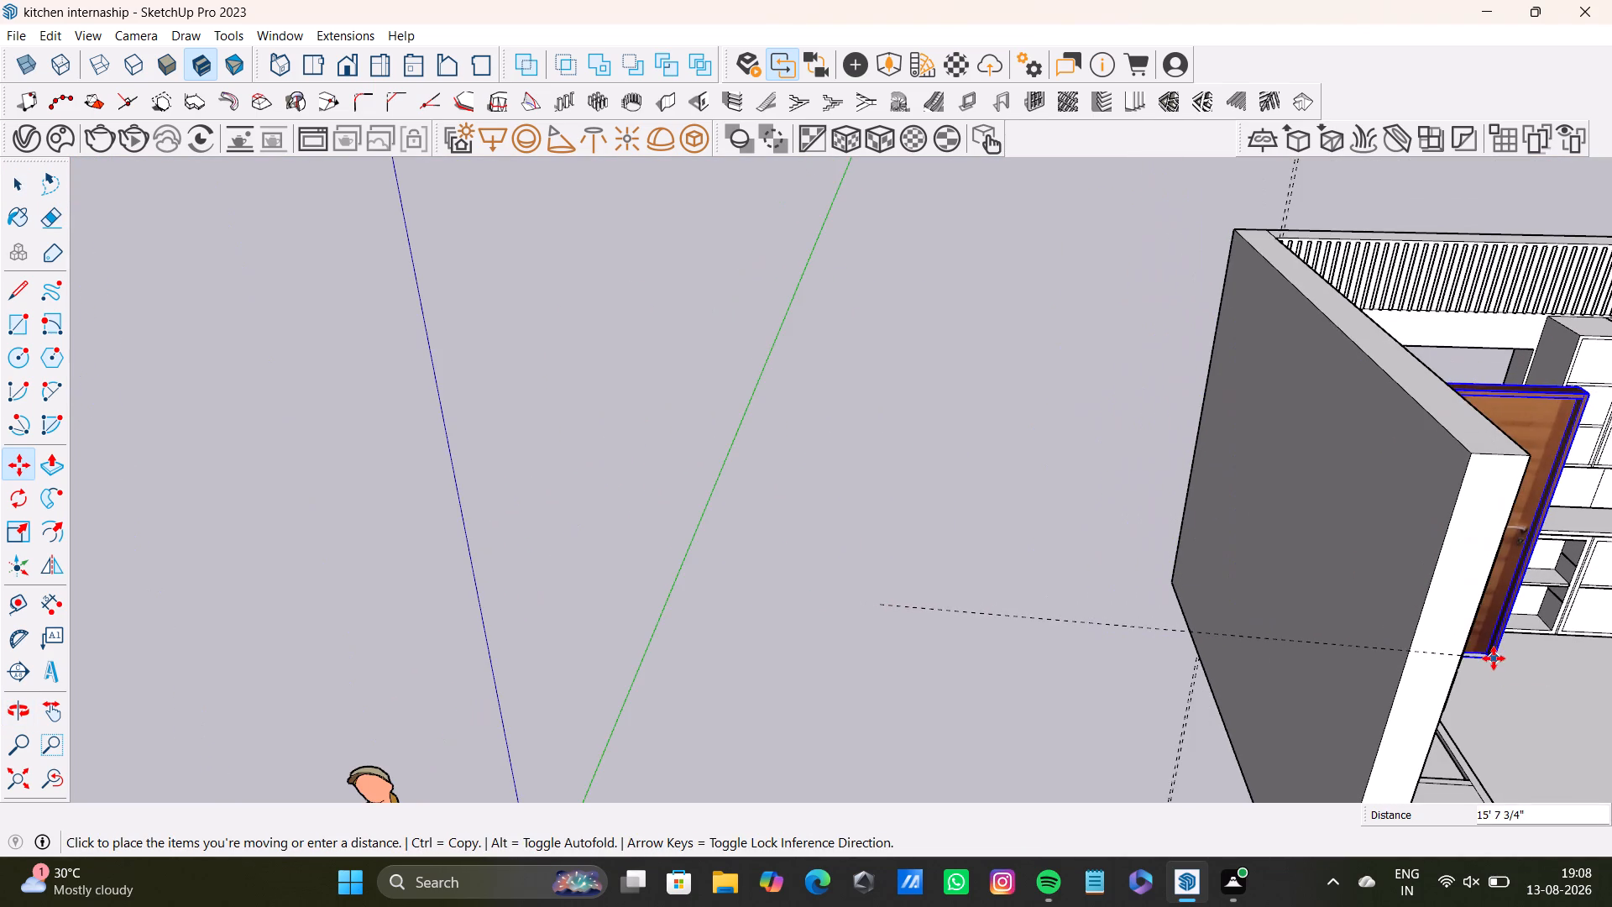
pyautogui.moveTo(1494, 658); pyautogui.dragTo(903, 585, button='middle')
pyautogui.scroll(7, 887, 508)
pyautogui.moveTo(880, 537); pyautogui.dragTo(932, 569, button='middle')
pyautogui.click(903, 564)
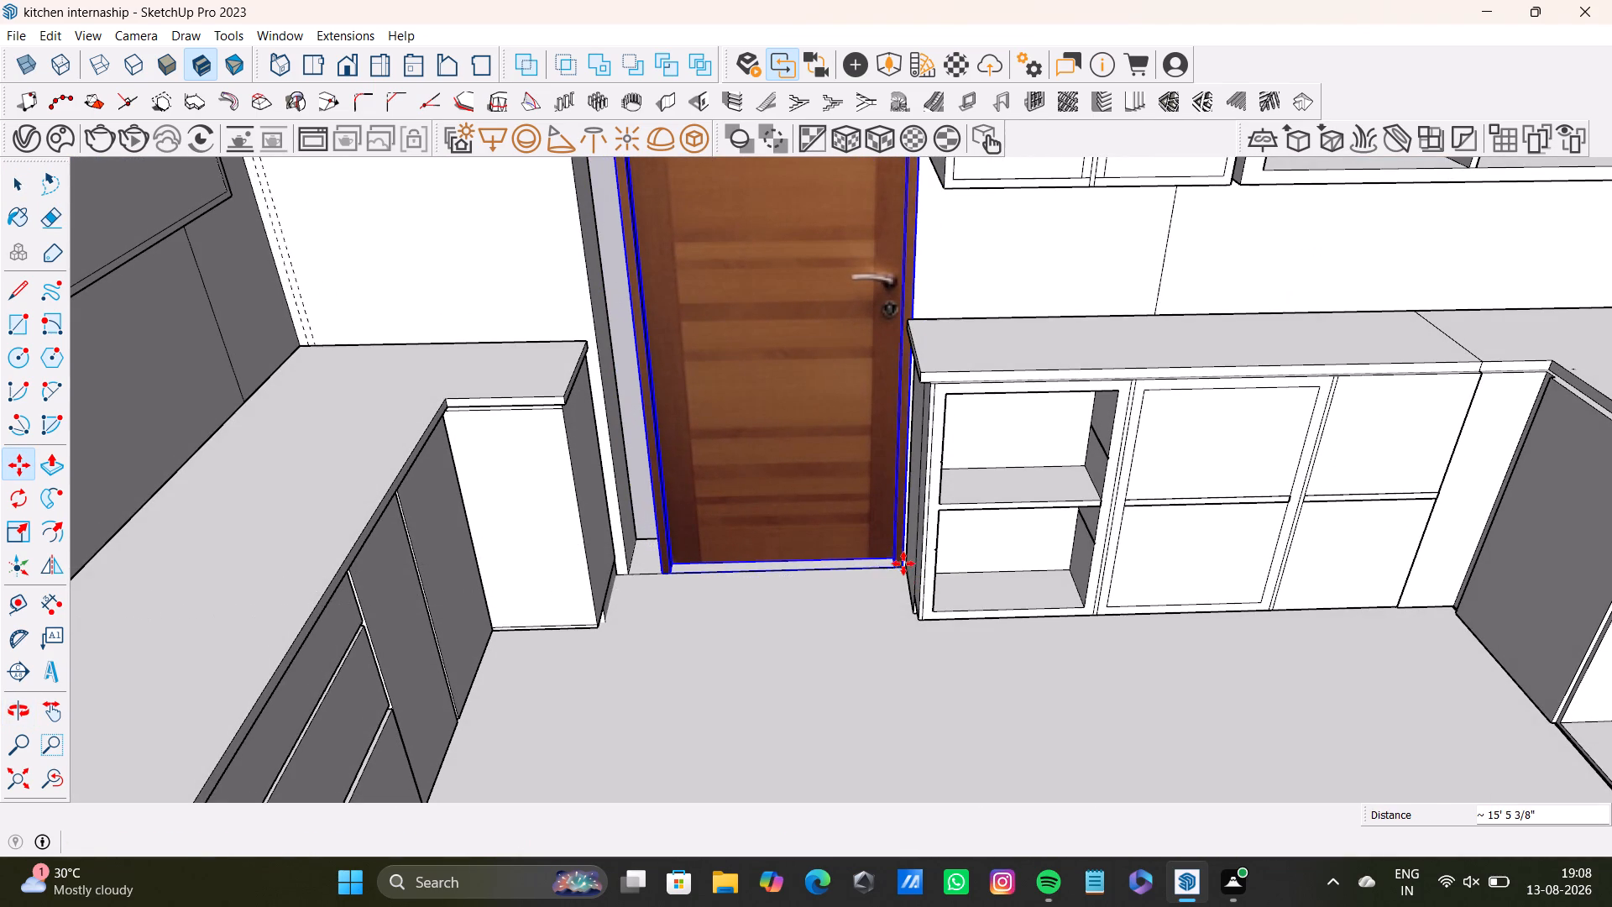
# Scale the wooden door wider on its hinge side to fill the width of the doorway.
pyautogui.scroll(-5, 703, 412)
pyautogui.keyDown('shift'); pyautogui.moveTo(704, 408); pyautogui.dragTo(795, 611, button='middle'); pyautogui.keyUp('shift')
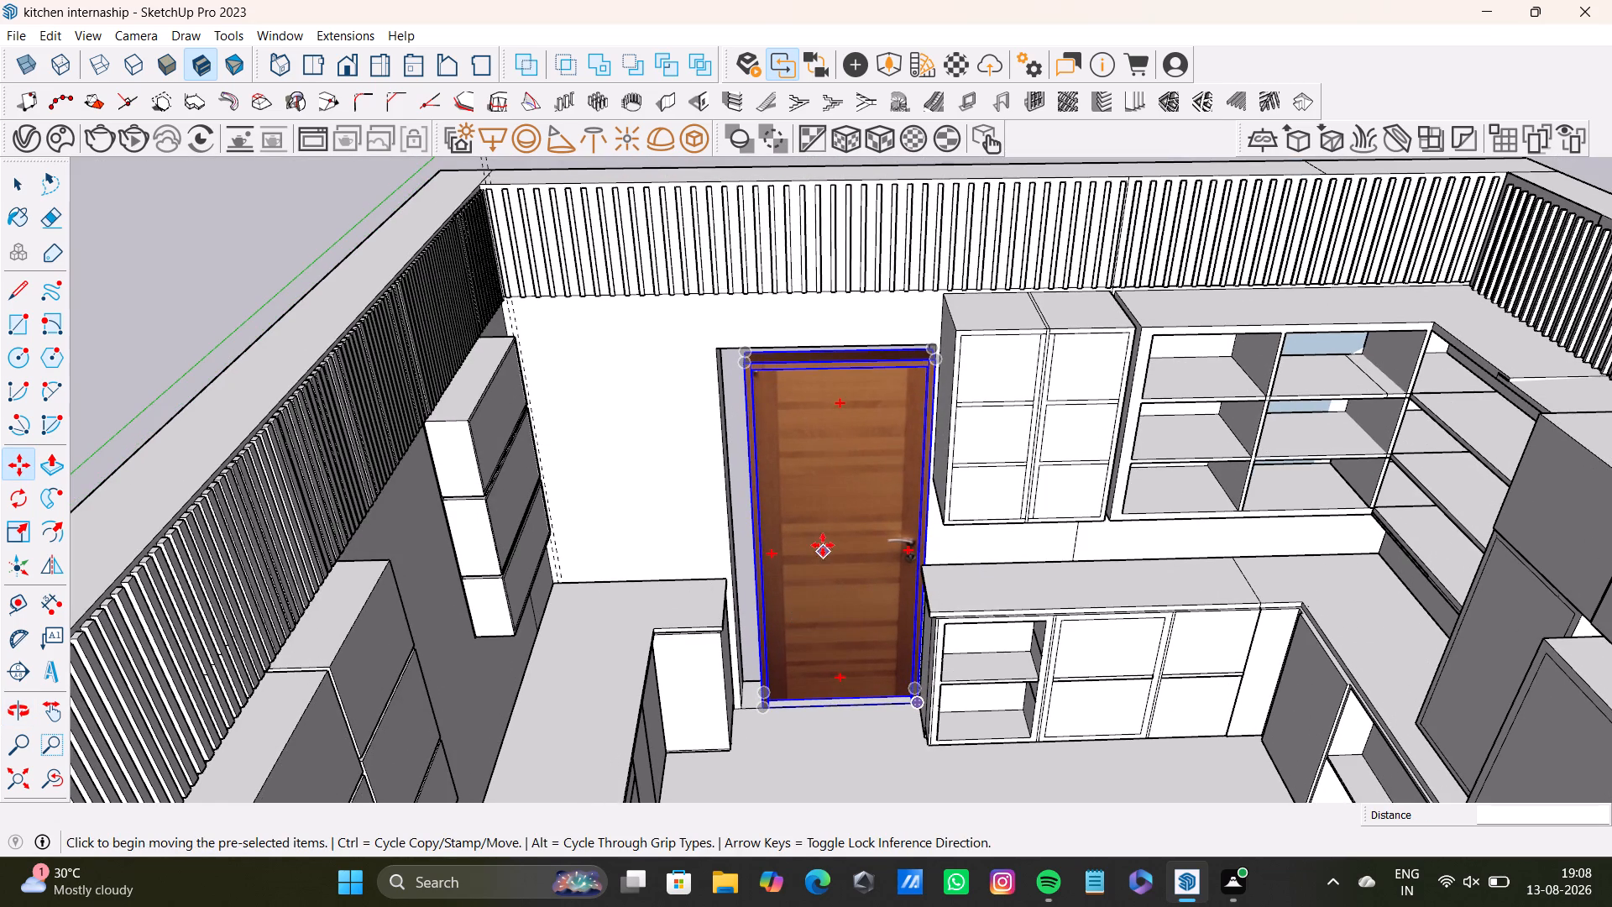
pyautogui.press('s')
pyautogui.moveTo(799, 573); pyautogui.dragTo(892, 536, button='middle')
pyautogui.scroll(7, 735, 568)
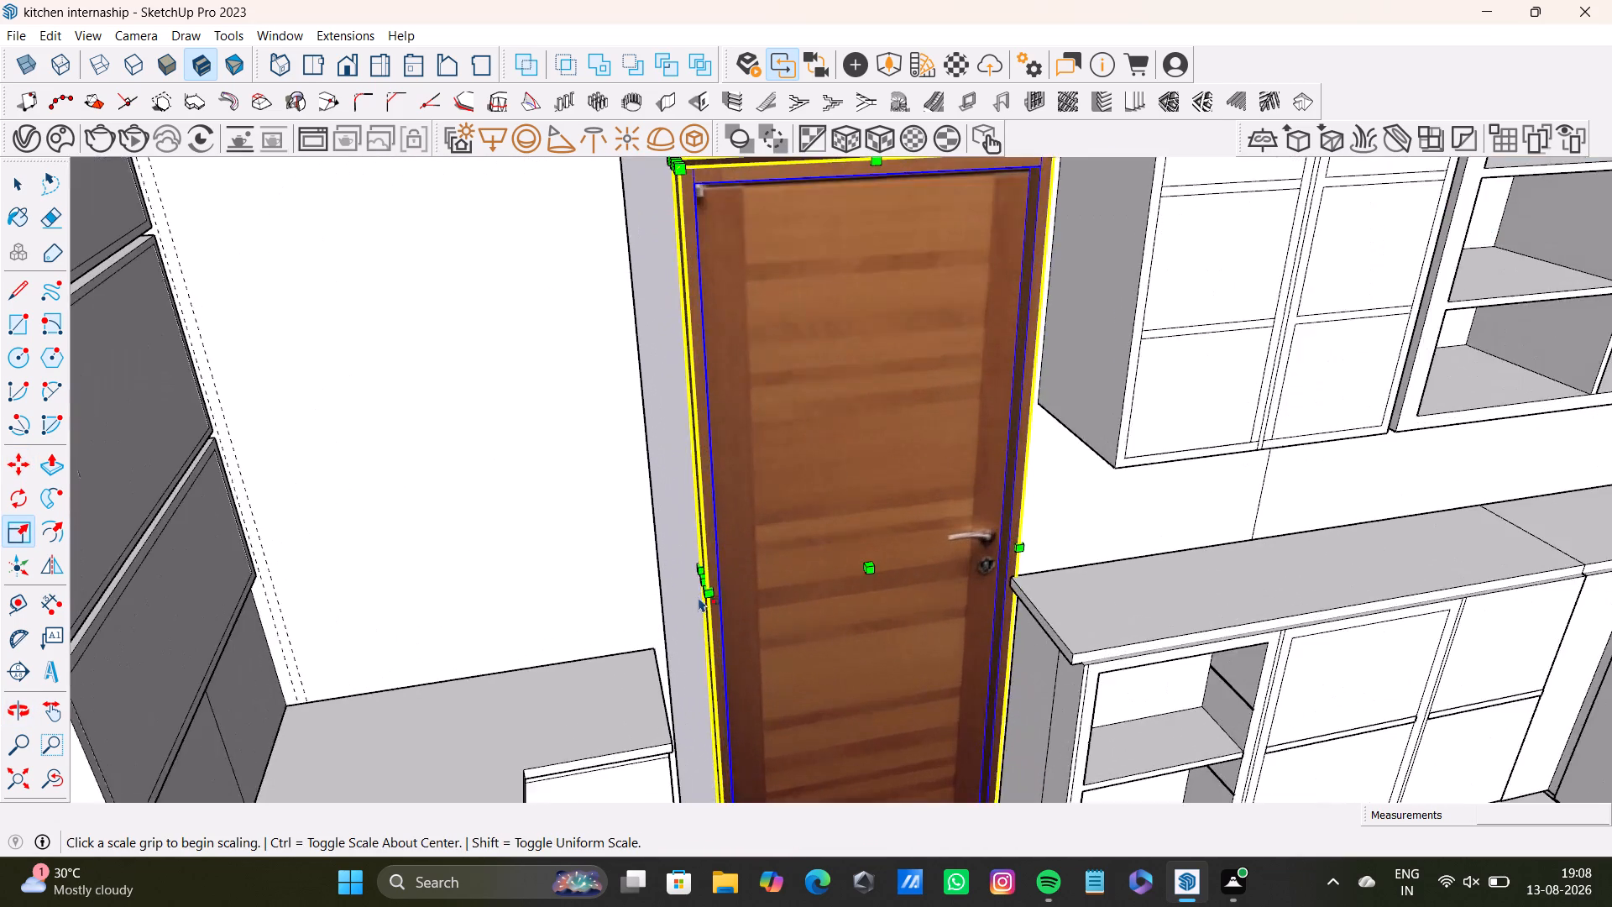
pyautogui.scroll(2, 699, 597)
pyautogui.moveTo(708, 571); pyautogui.dragTo(620, 564)
pyautogui.scroll(-7, 835, 517)
# Scale the wooden door's height by about 1.04 to reach the top of the doorway.
pyautogui.keyDown('shift'); pyautogui.moveTo(900, 411); pyautogui.dragTo(824, 621, button='middle'); pyautogui.keyUp('shift')
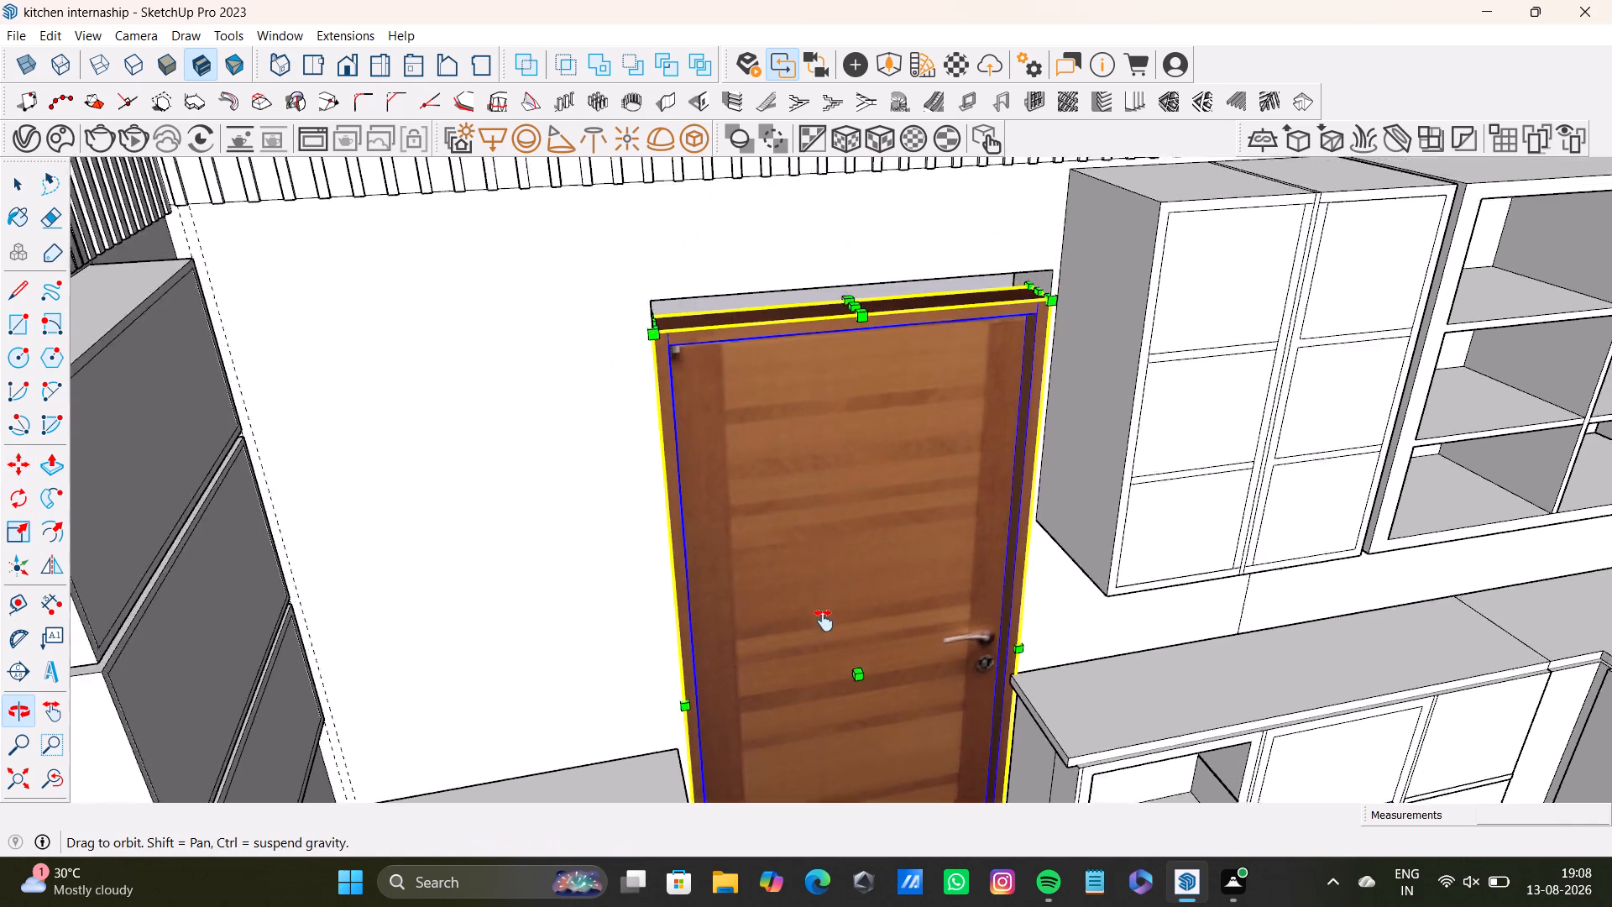
pyautogui.keyDown('shift'); pyautogui.moveTo(824, 621); pyautogui.dragTo(813, 668, button='middle'); pyautogui.keyUp('shift')
pyautogui.moveTo(826, 423); pyautogui.dragTo(820, 406)
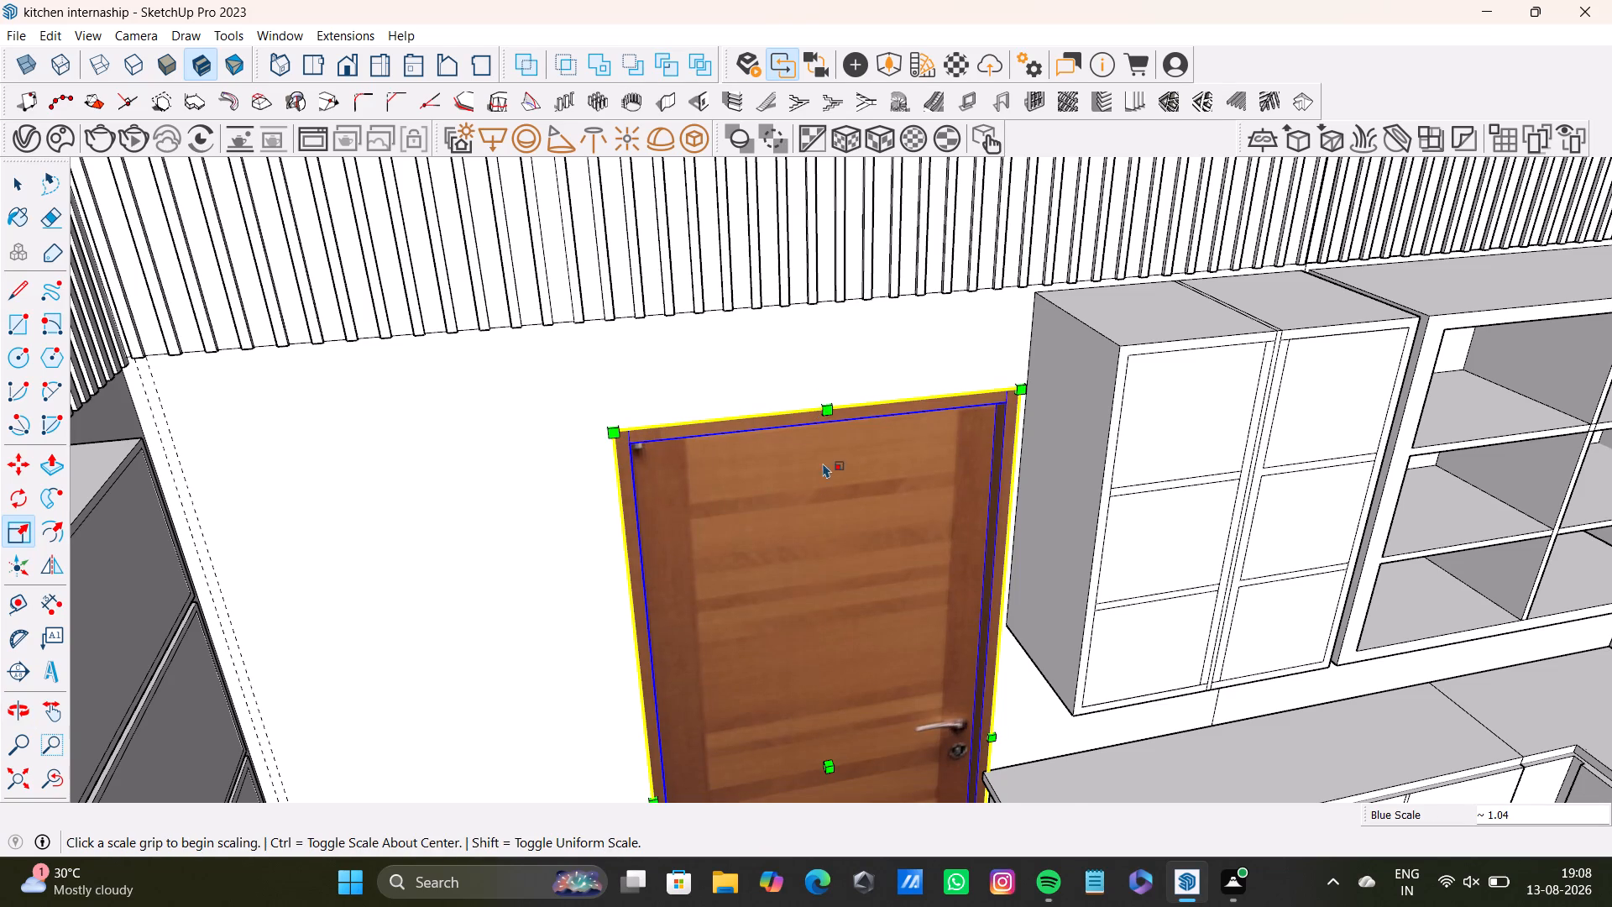
# Scale the wooden door's depth slightly from its room-facing side to fit it within the wall opening.
pyautogui.scroll(-9, 830, 573)
pyautogui.keyDown('shift'); pyautogui.scroll(-1, 830, 585); pyautogui.keyUp('shift')
pyautogui.keyDown('shift'); pyautogui.moveTo(830, 585); pyautogui.dragTo(820, 453, button='middle'); pyautogui.keyUp('shift')
pyautogui.scroll(3, 831, 490)
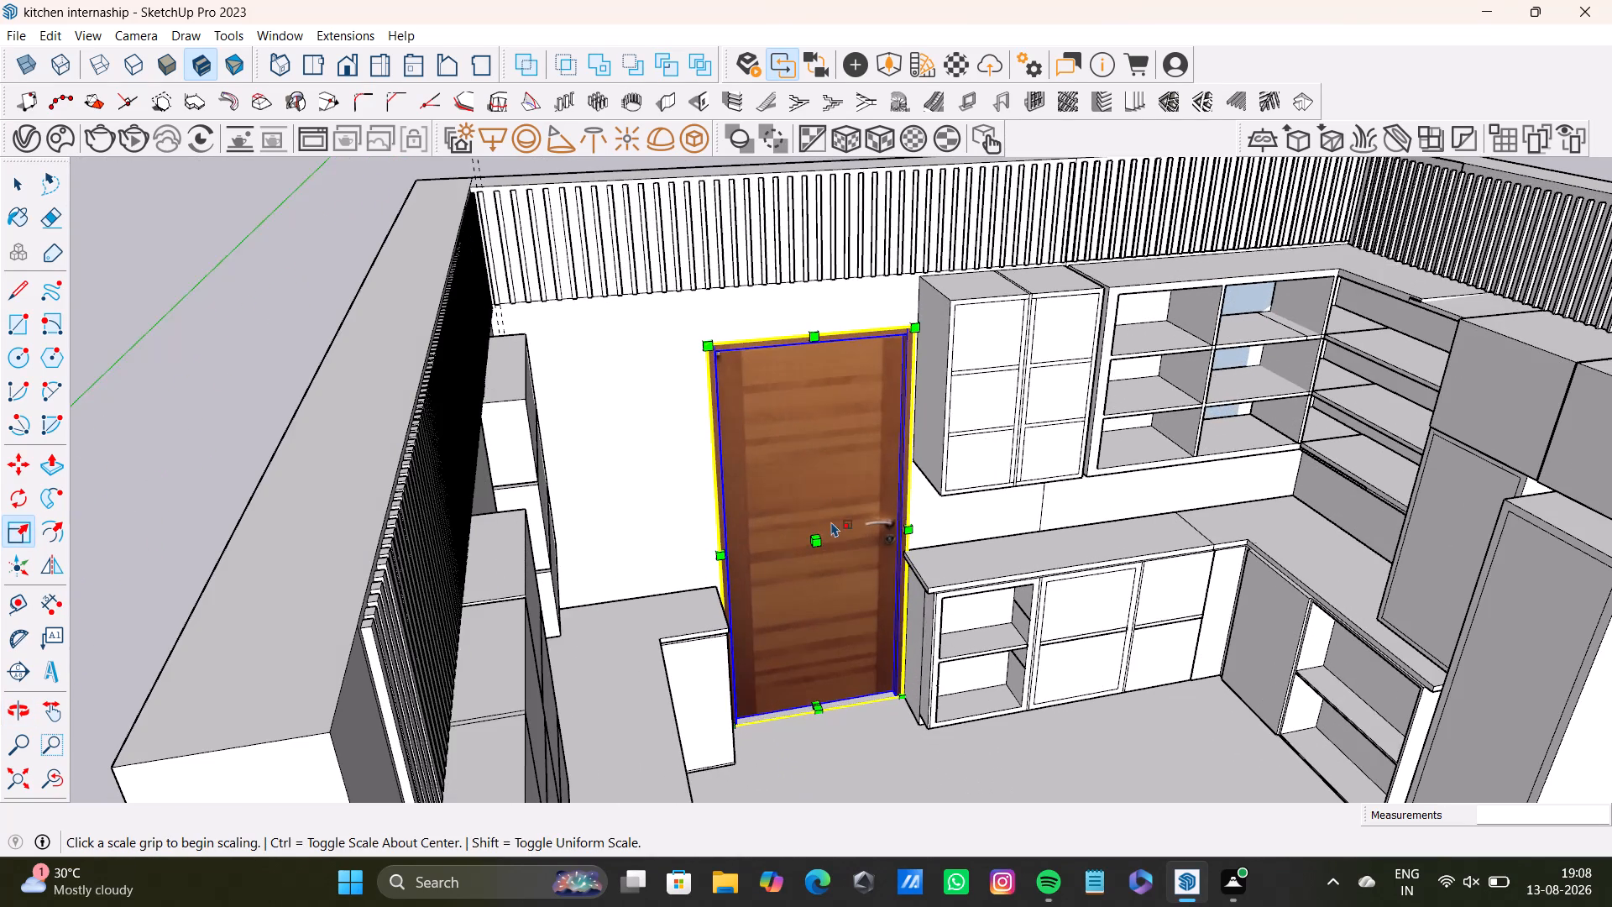
pyautogui.moveTo(820, 540); pyautogui.dragTo(814, 529)
pyautogui.press('space')
# Open the V-Ray Asset Editor.
pyautogui.scroll(-2, 817, 537)
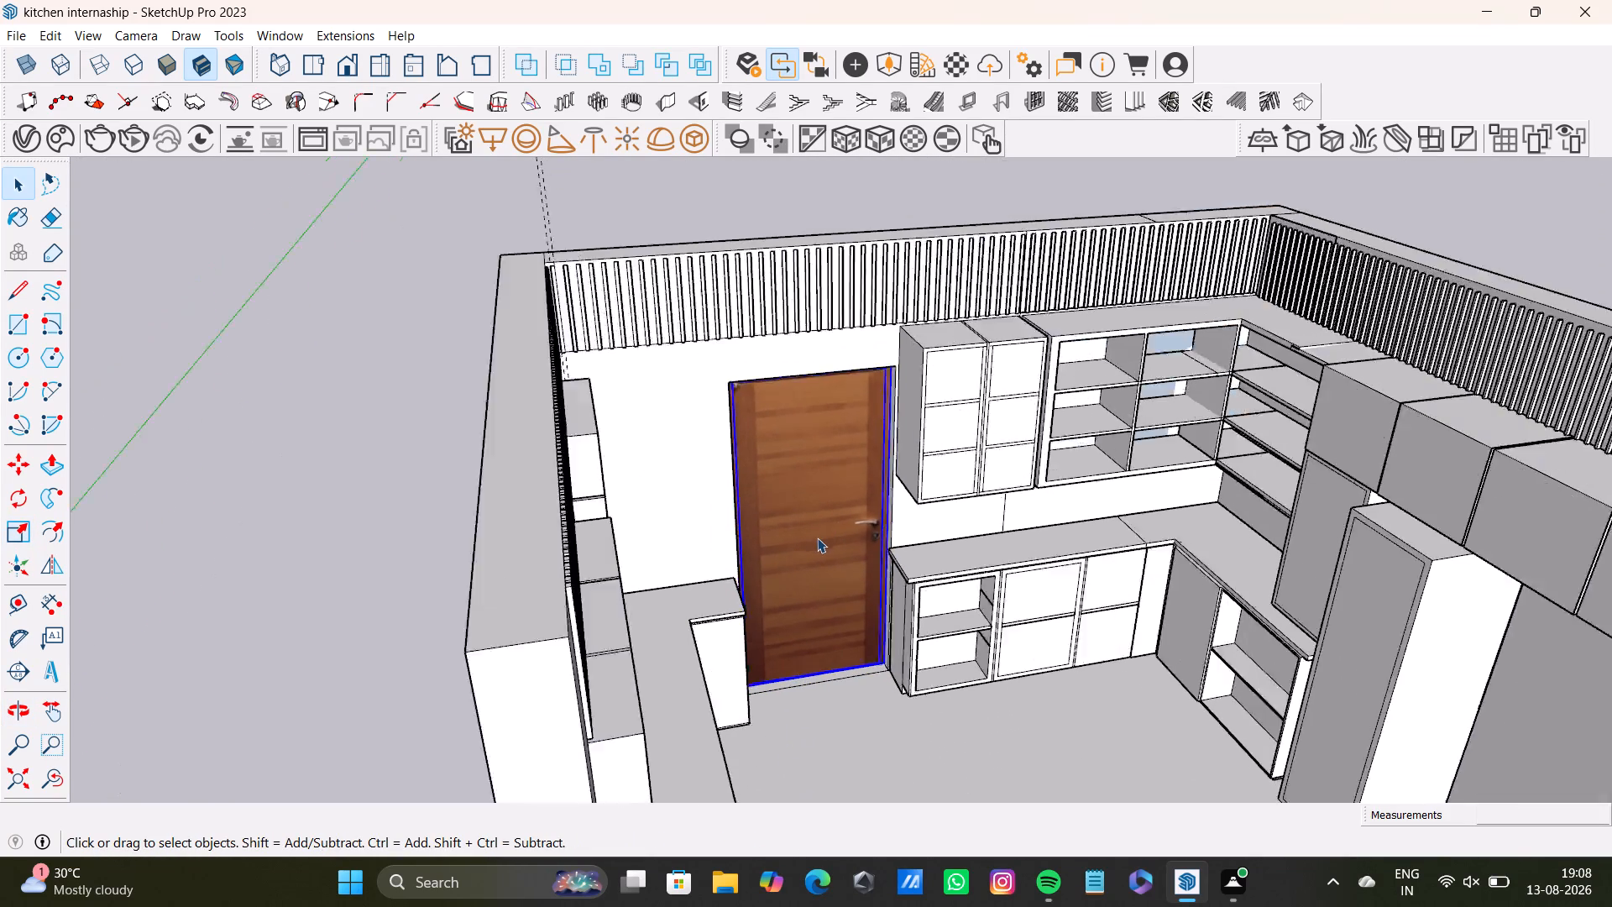
pyautogui.scroll(-7, 817, 537)
pyautogui.keyDown('shift'); pyautogui.moveTo(908, 583); pyautogui.dragTo(815, 464, button='middle'); pyautogui.keyUp('shift')
pyautogui.moveTo(868, 504); pyautogui.dragTo(674, 545, button='middle')
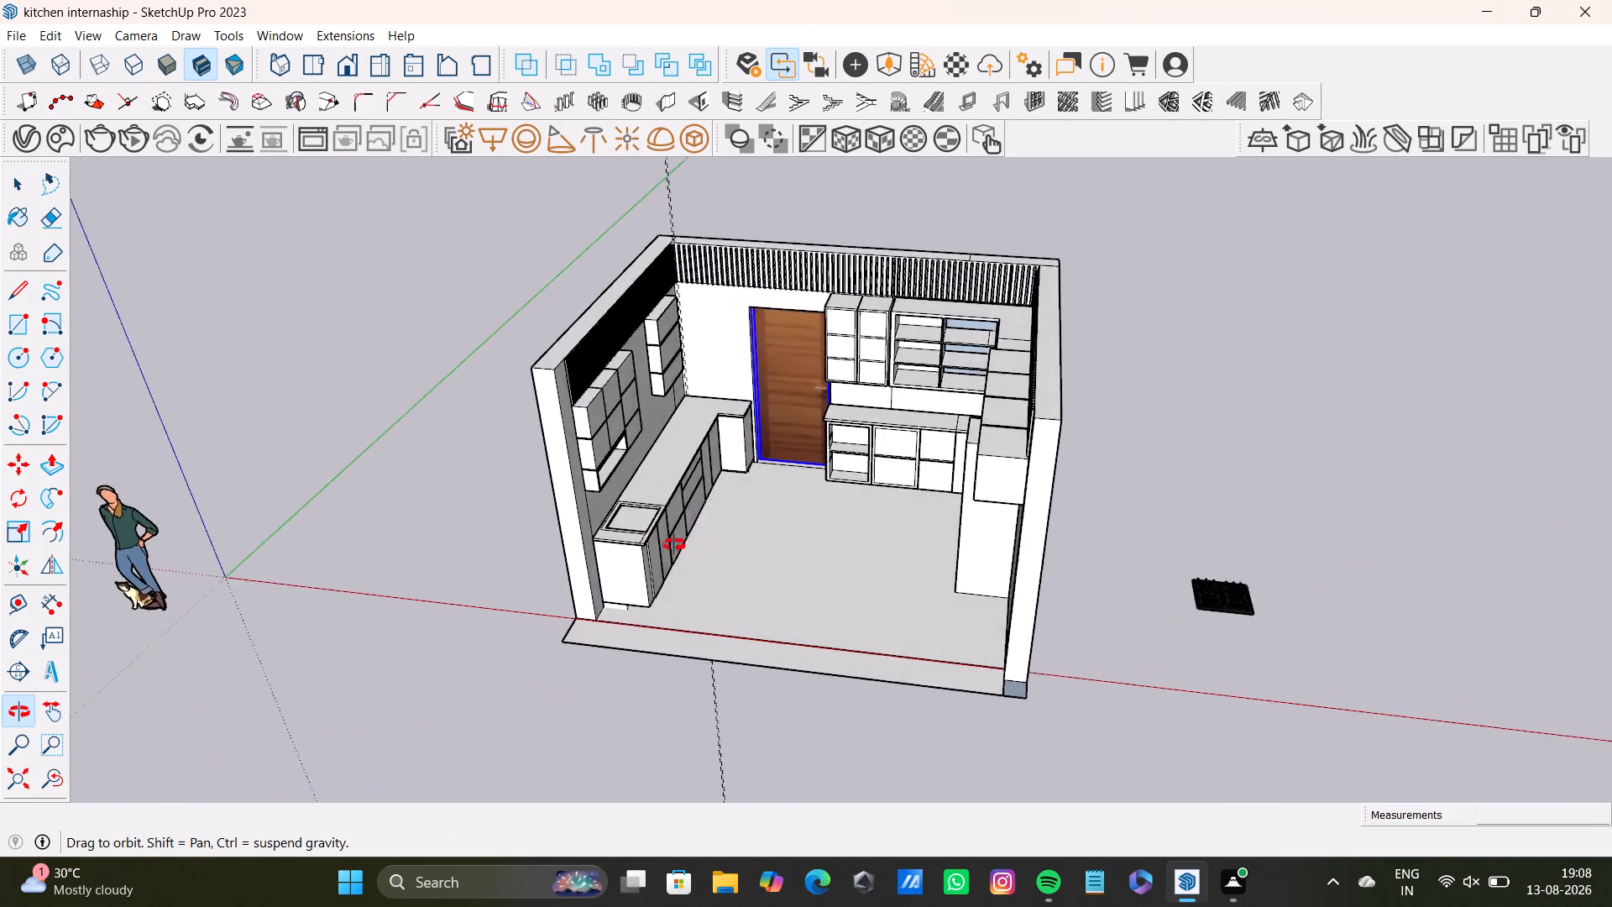
pyautogui.moveTo(674, 545); pyautogui.dragTo(538, 518, button='middle')
pyautogui.scroll(4, 821, 471)
pyautogui.moveTo(808, 455); pyautogui.dragTo(830, 452, button='middle')
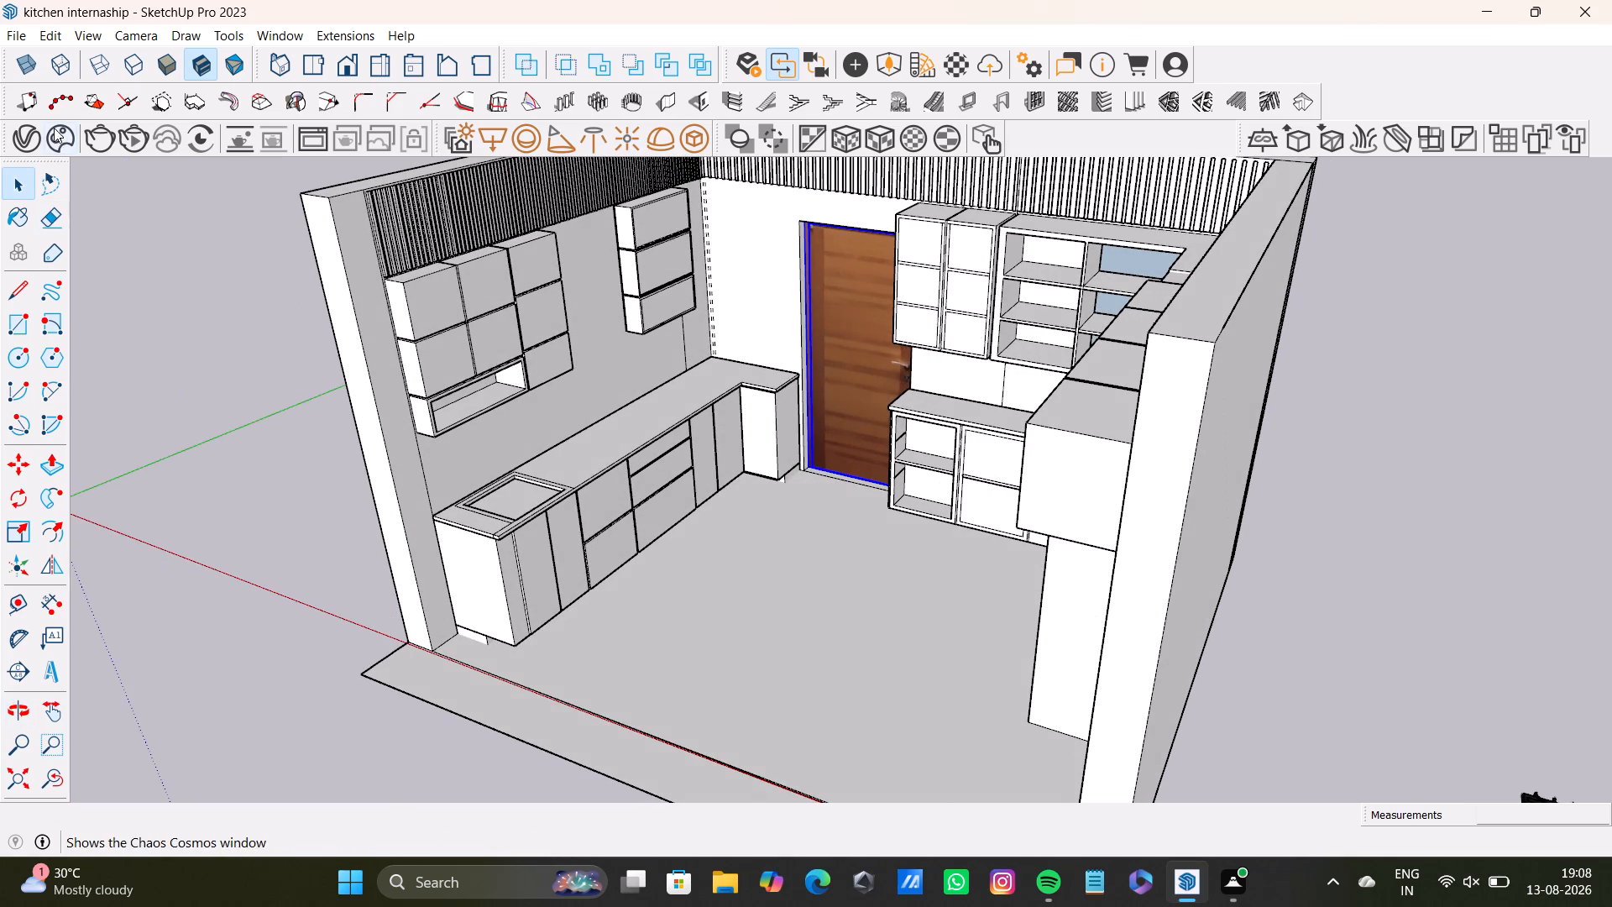
pyautogui.click(33, 133)
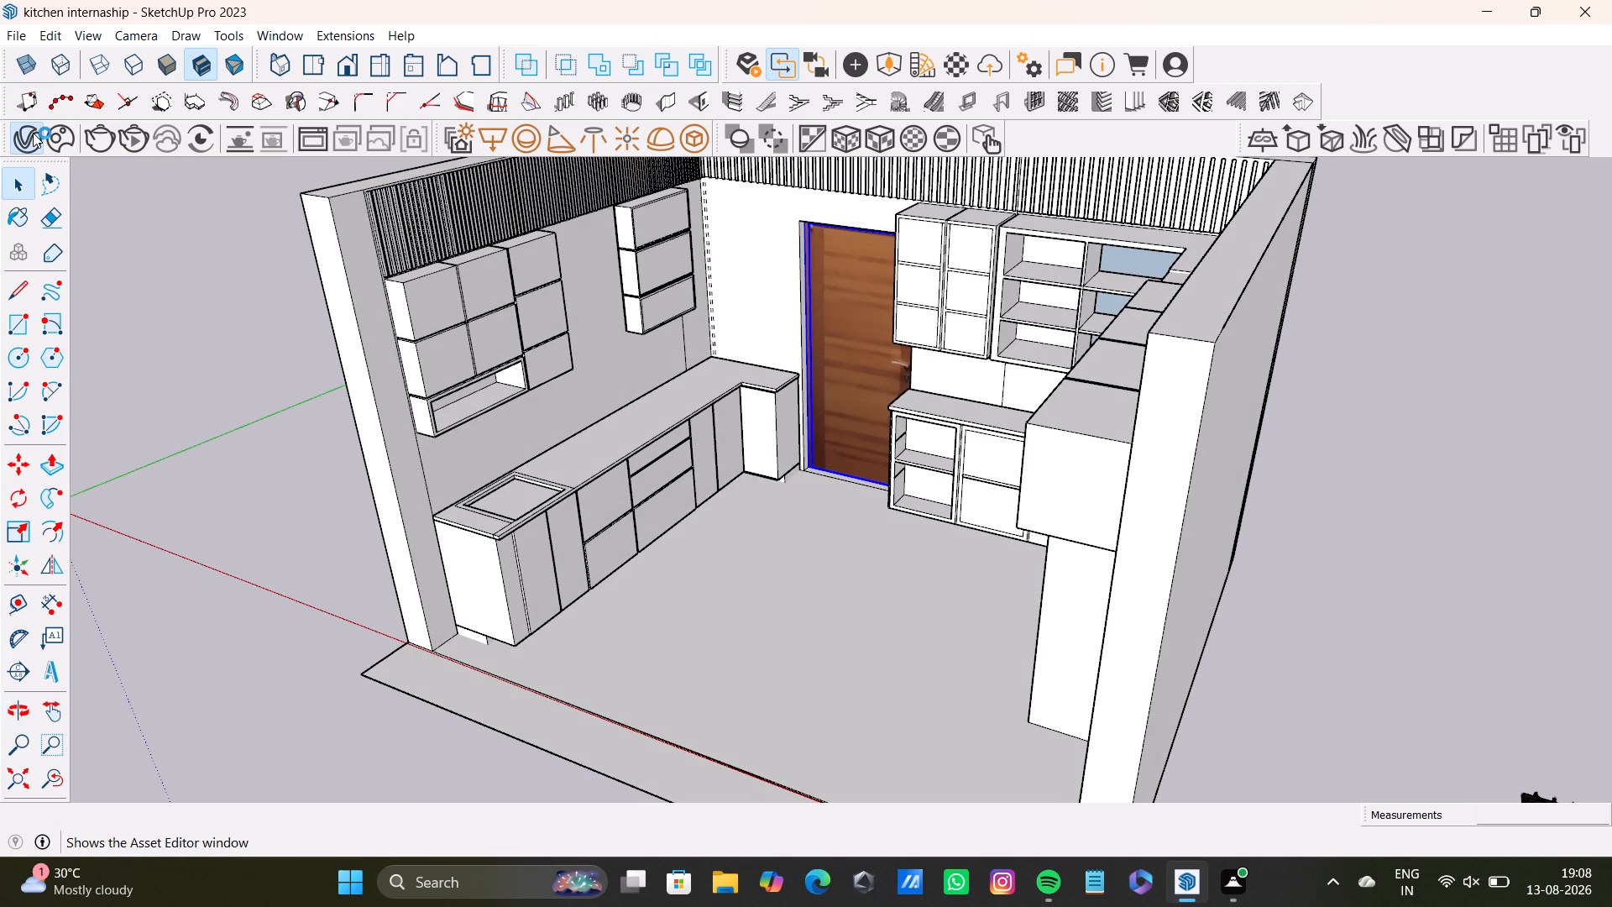
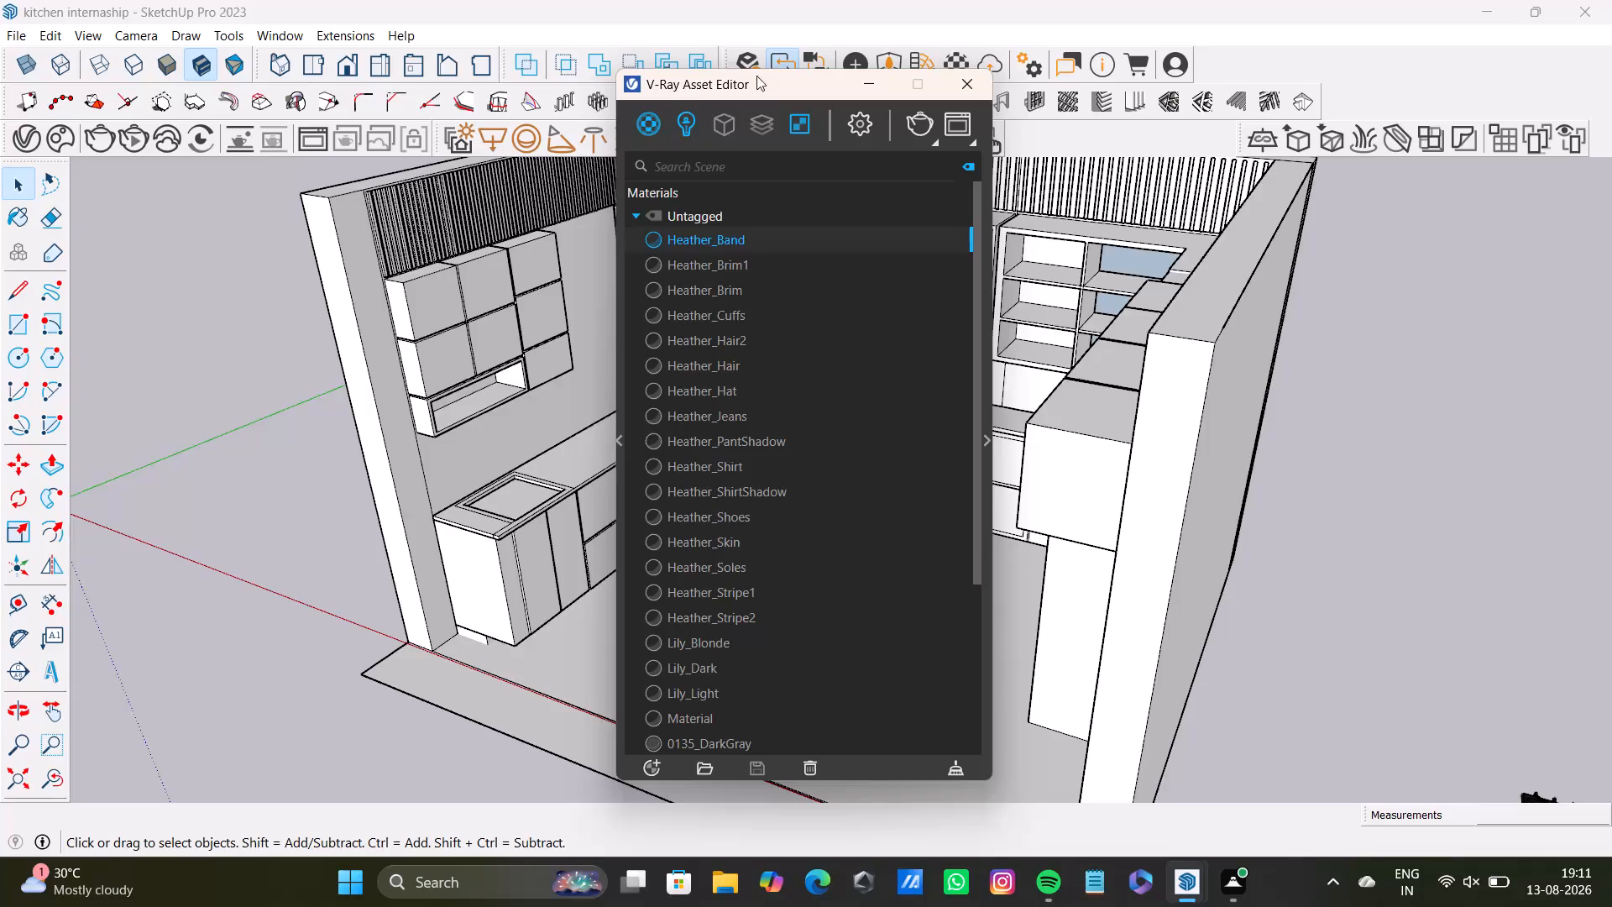
# Move the V-Ray Asset Editor window off the middle of the kitchen model, clear of the wooden door and base cabinets.
pyautogui.moveTo(772, 82); pyautogui.dragTo(1217, 208)
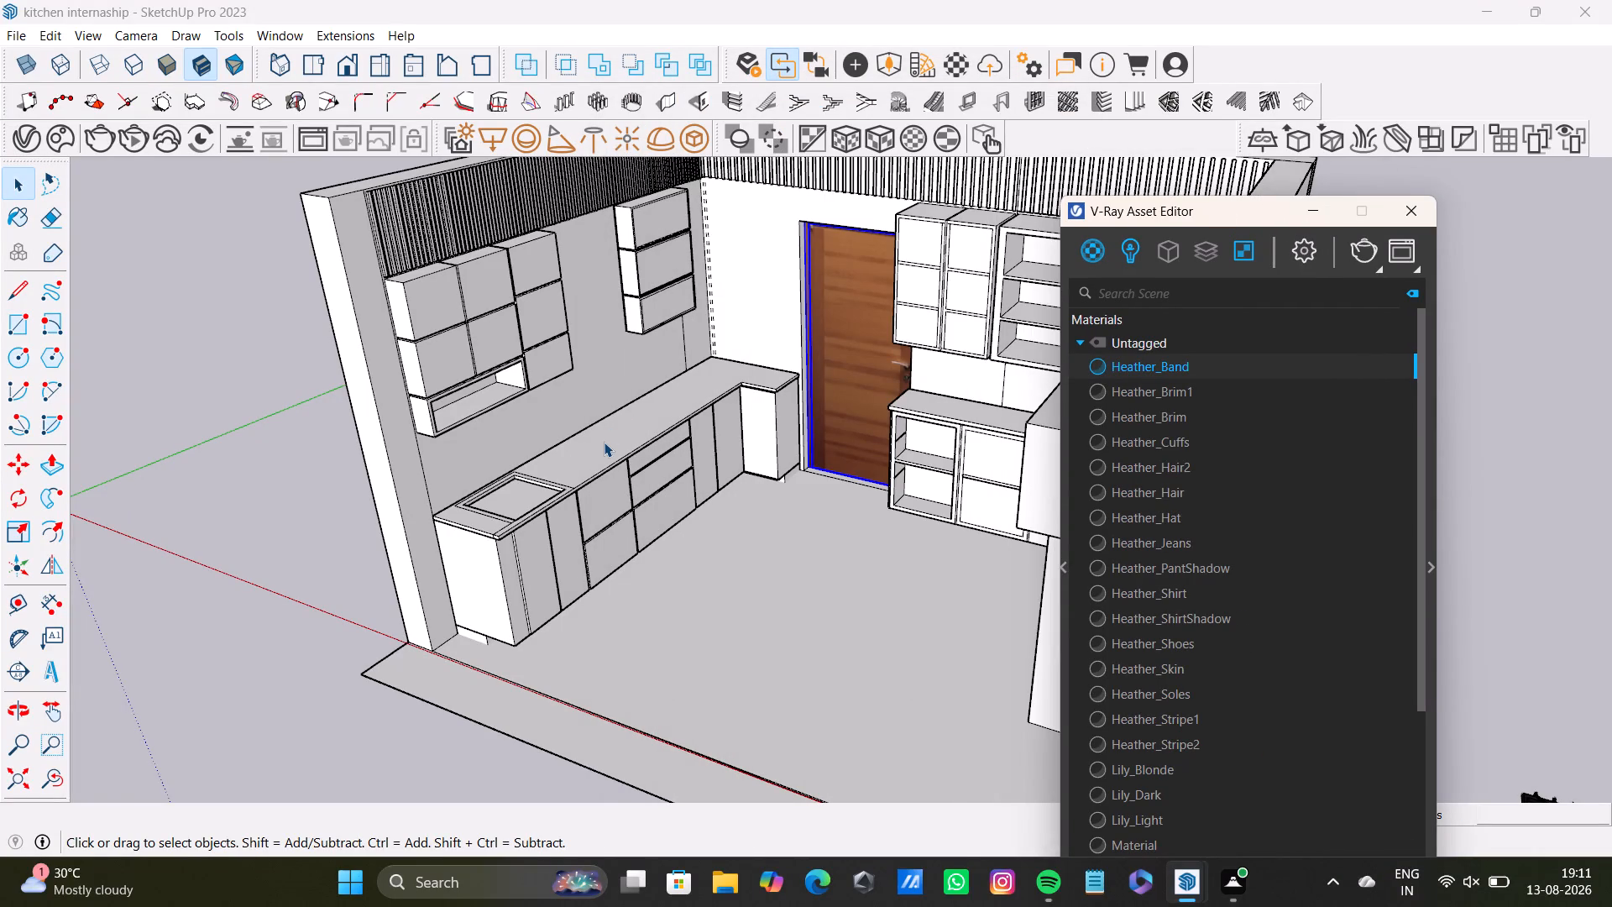
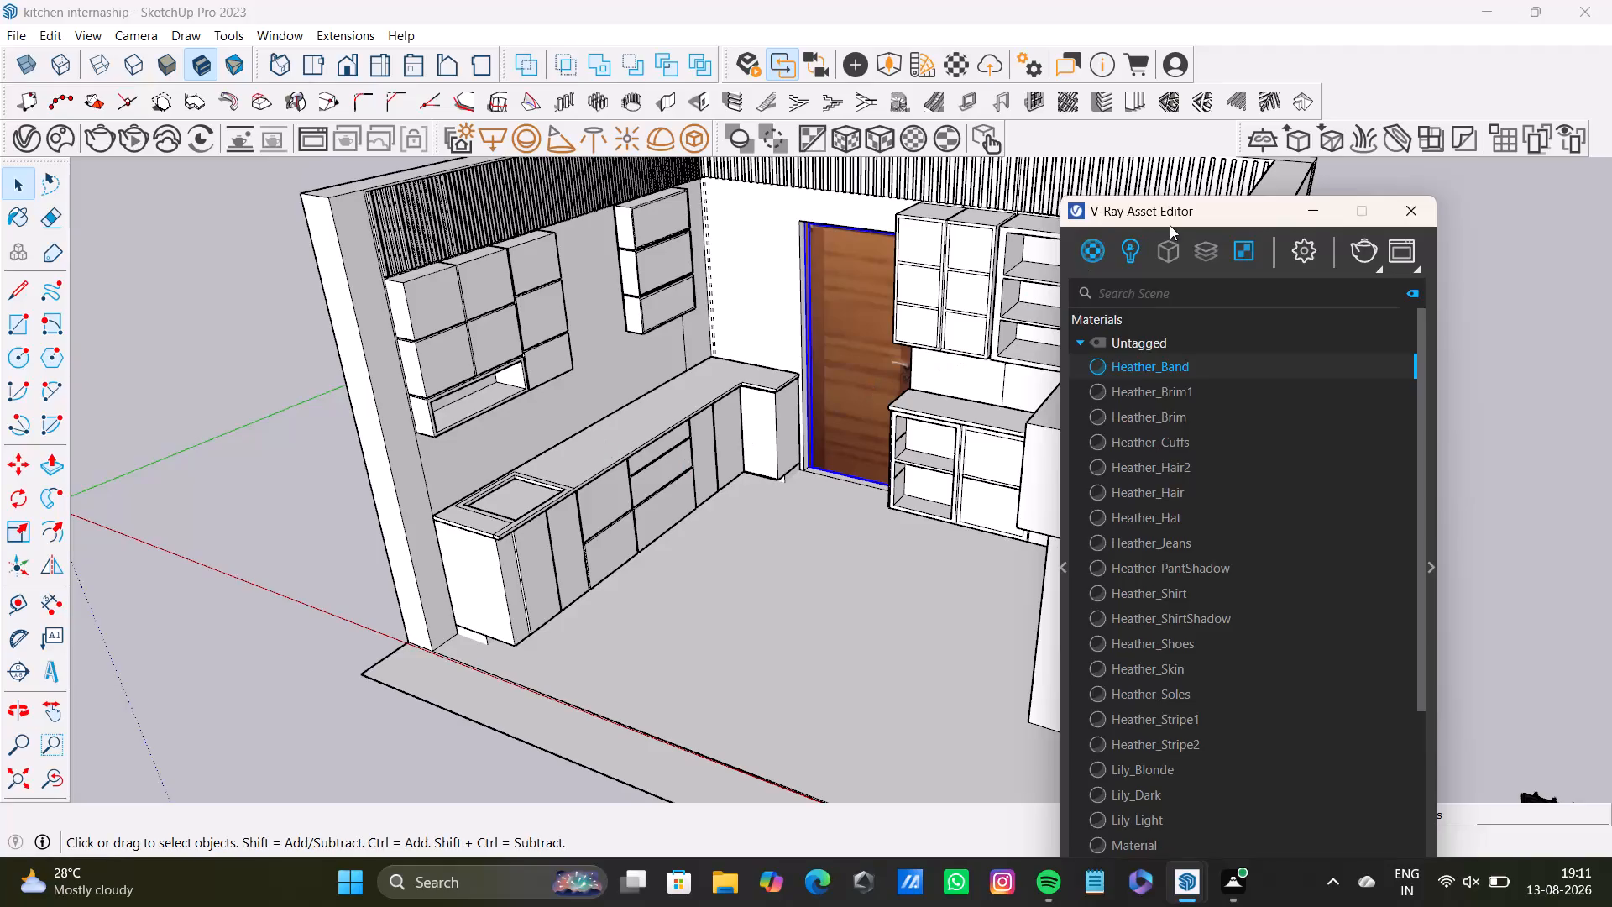
# Move the V-Ray Asset Editor window further off the kitchen model, clear of the open shelves and wall cabinets.
pyautogui.moveTo(1177, 218); pyautogui.dragTo(1264, 491)
# Examine the kitchen from several angles, including the wooden door, the base and wall cabinets and the countertops.
pyautogui.moveTo(624, 494); pyautogui.dragTo(986, 520, button='middle')
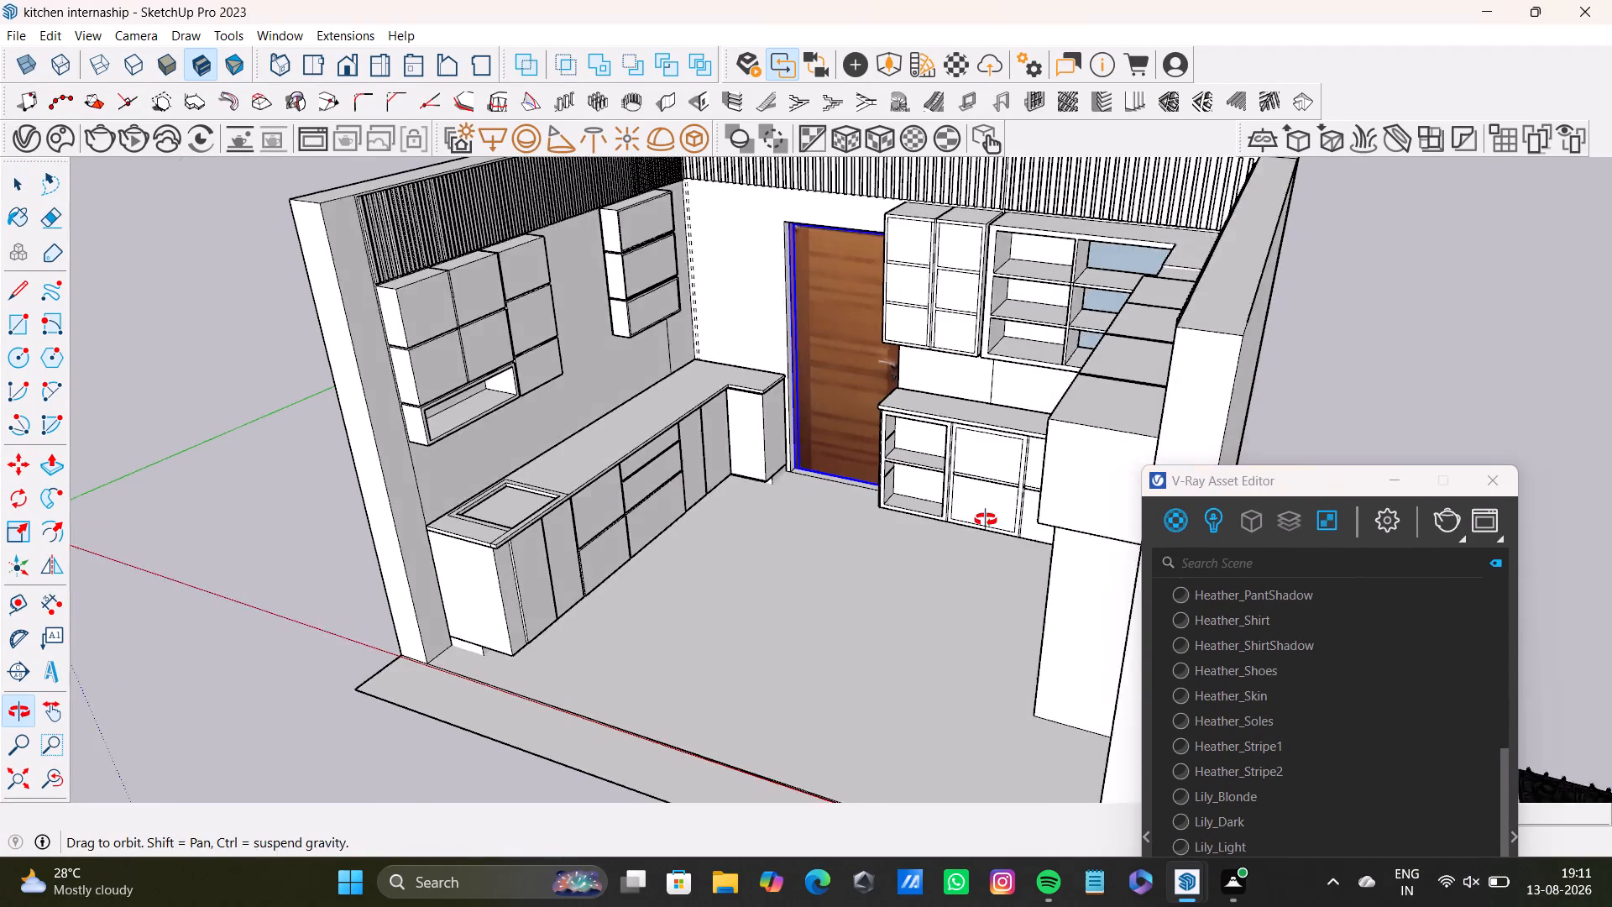
pyautogui.moveTo(986, 520); pyautogui.dragTo(992, 522, button='middle')
pyautogui.moveTo(863, 540); pyautogui.dragTo(662, 446, button='middle')
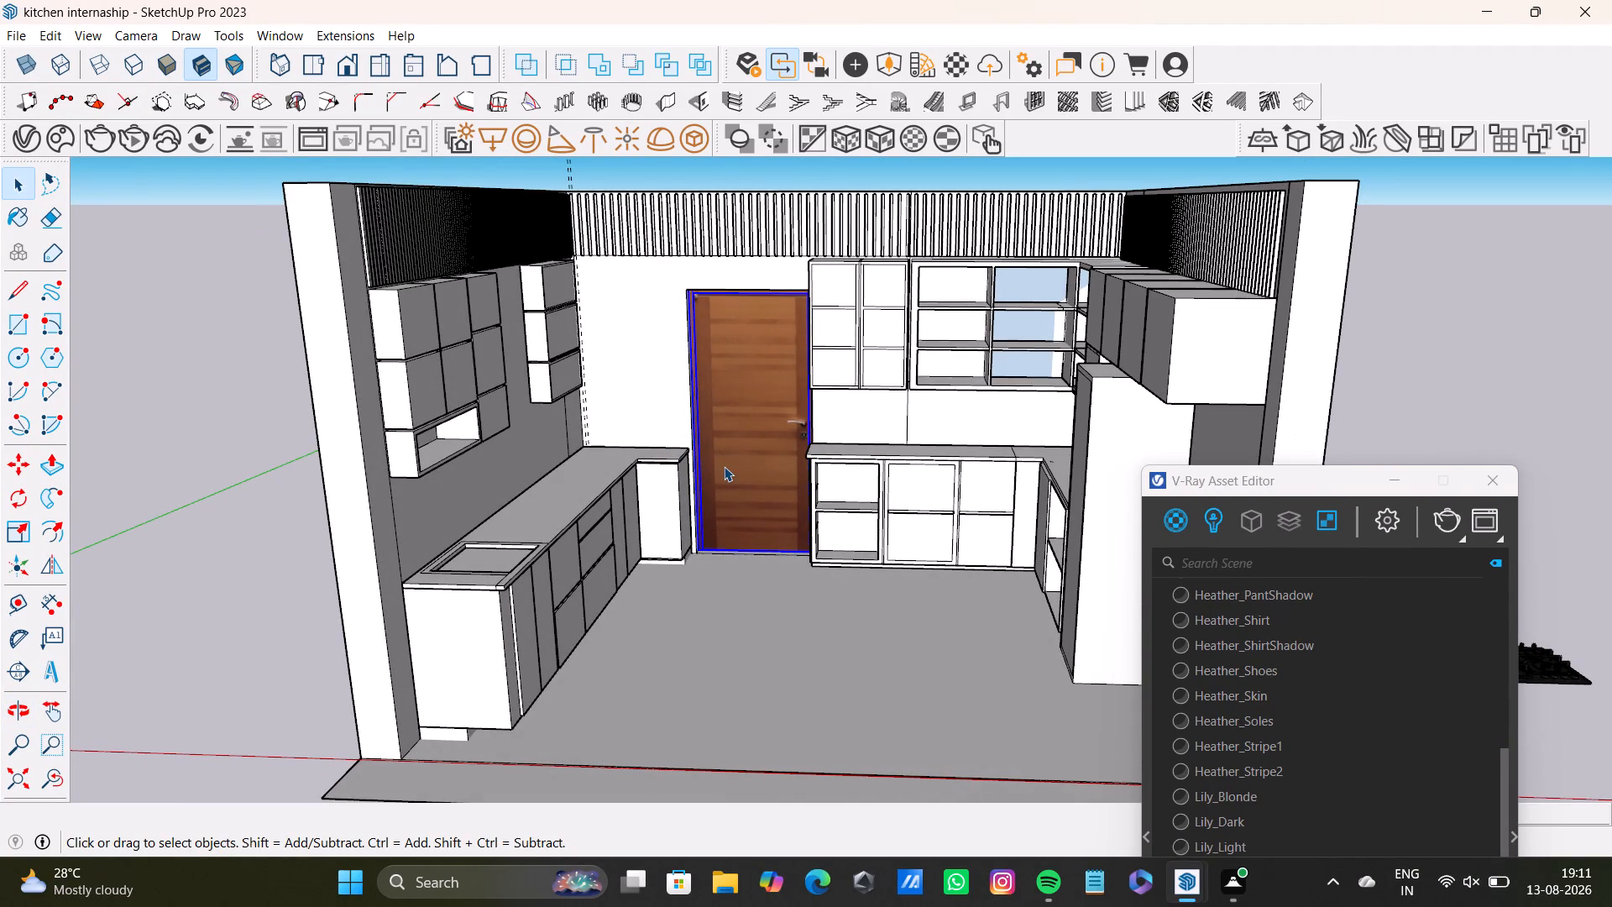
pyautogui.moveTo(798, 508); pyautogui.dragTo(652, 614, button='middle')
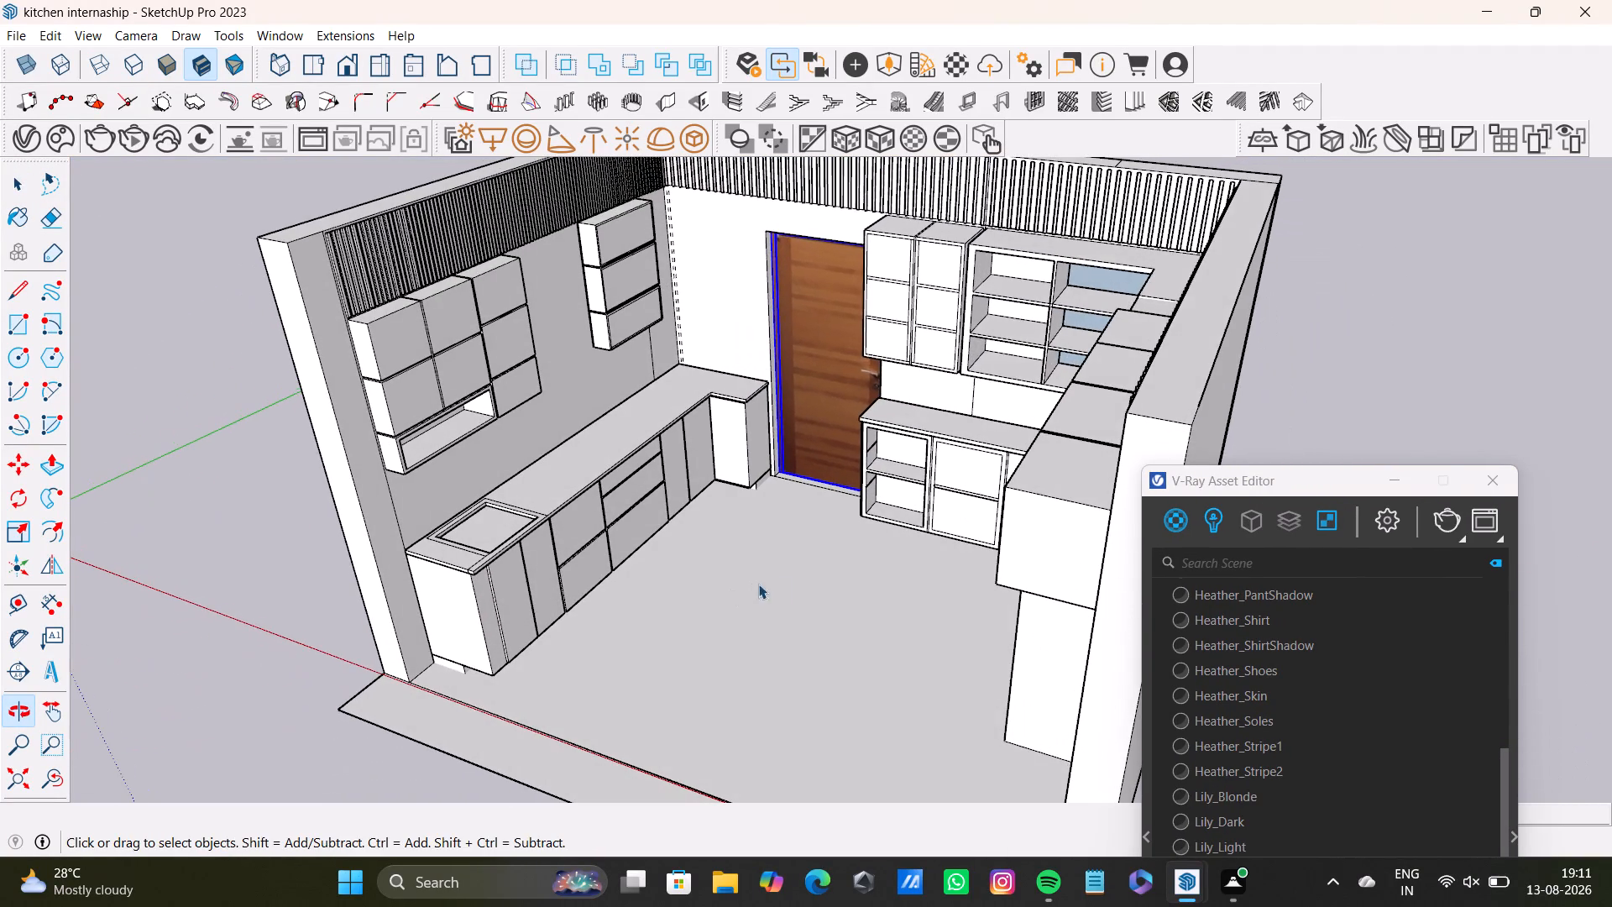
pyautogui.moveTo(793, 553); pyautogui.dragTo(1048, 464, button='middle')
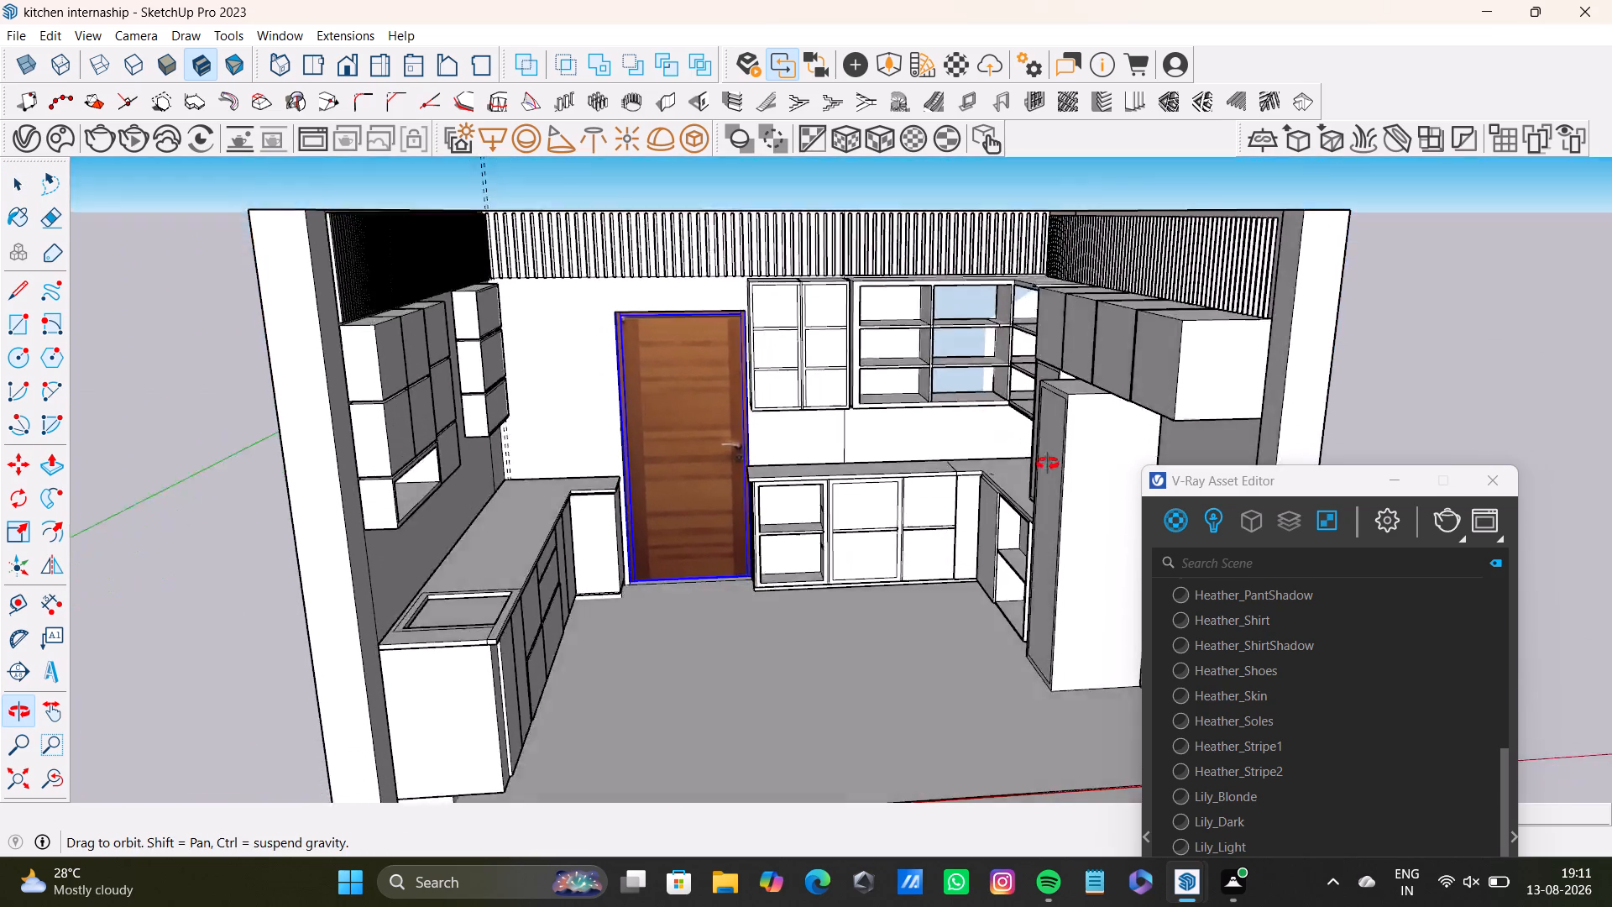
pyautogui.moveTo(1048, 464); pyautogui.dragTo(1066, 496, button='middle')
pyautogui.scroll(6, 898, 405)
pyautogui.moveTo(898, 405); pyautogui.dragTo(937, 448, button='middle')
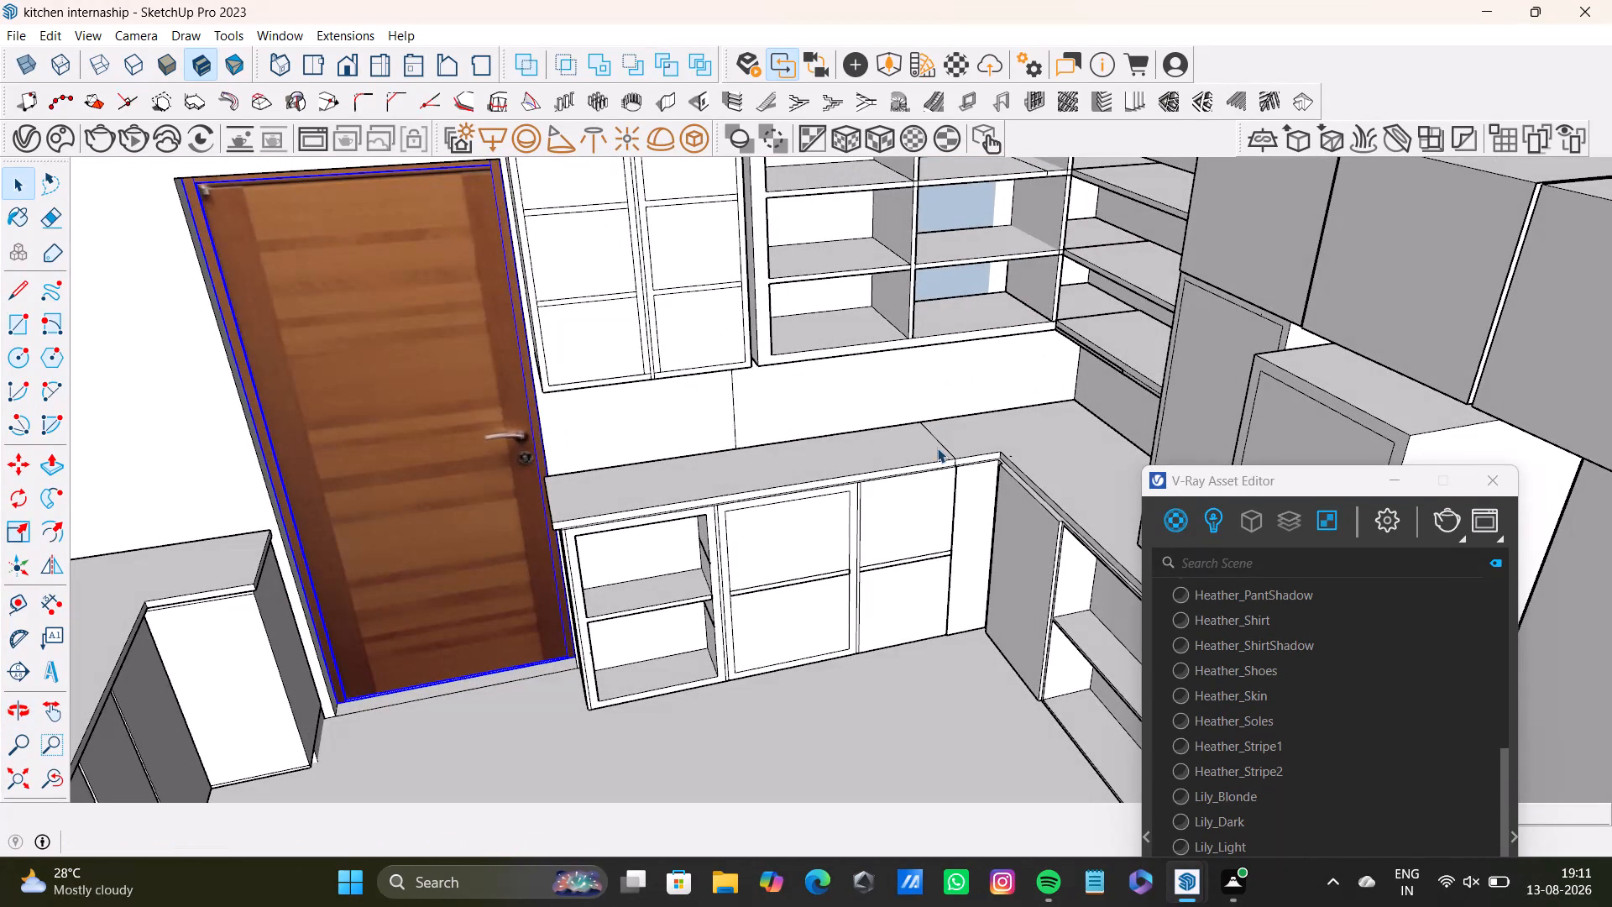
pyautogui.moveTo(937, 506); pyautogui.dragTo(607, 490, button='middle')
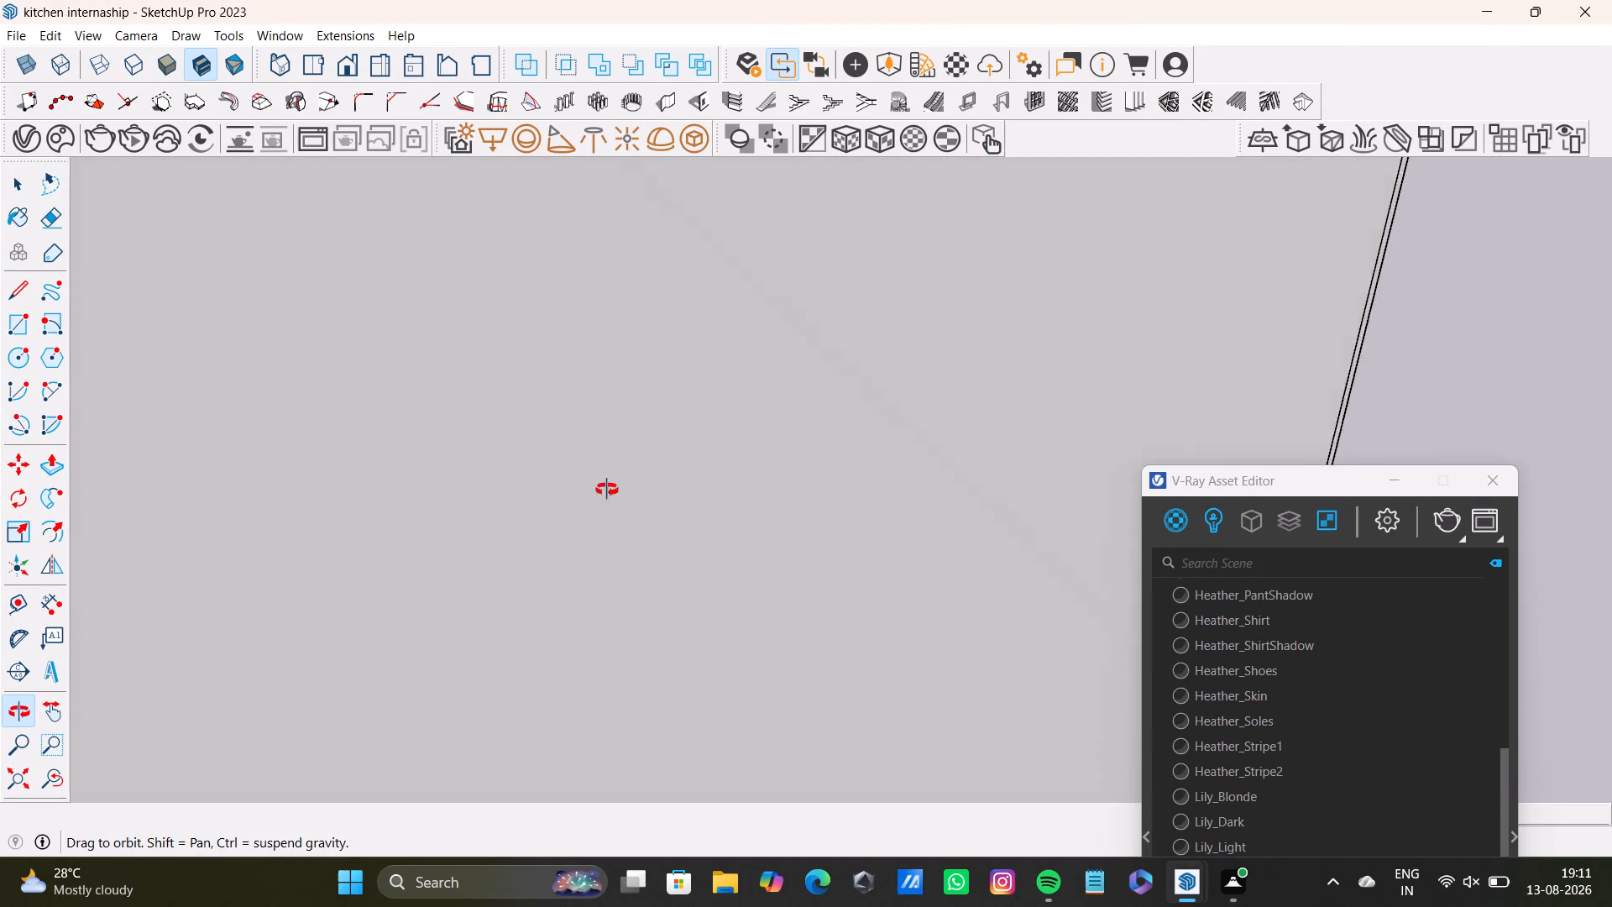
pyautogui.moveTo(607, 490); pyautogui.dragTo(770, 463, button='middle')
pyautogui.scroll(-7, 668, 464)
pyautogui.keyDown('shift'); pyautogui.moveTo(621, 491); pyautogui.dragTo(698, 423, button='middle'); pyautogui.keyUp('shift')
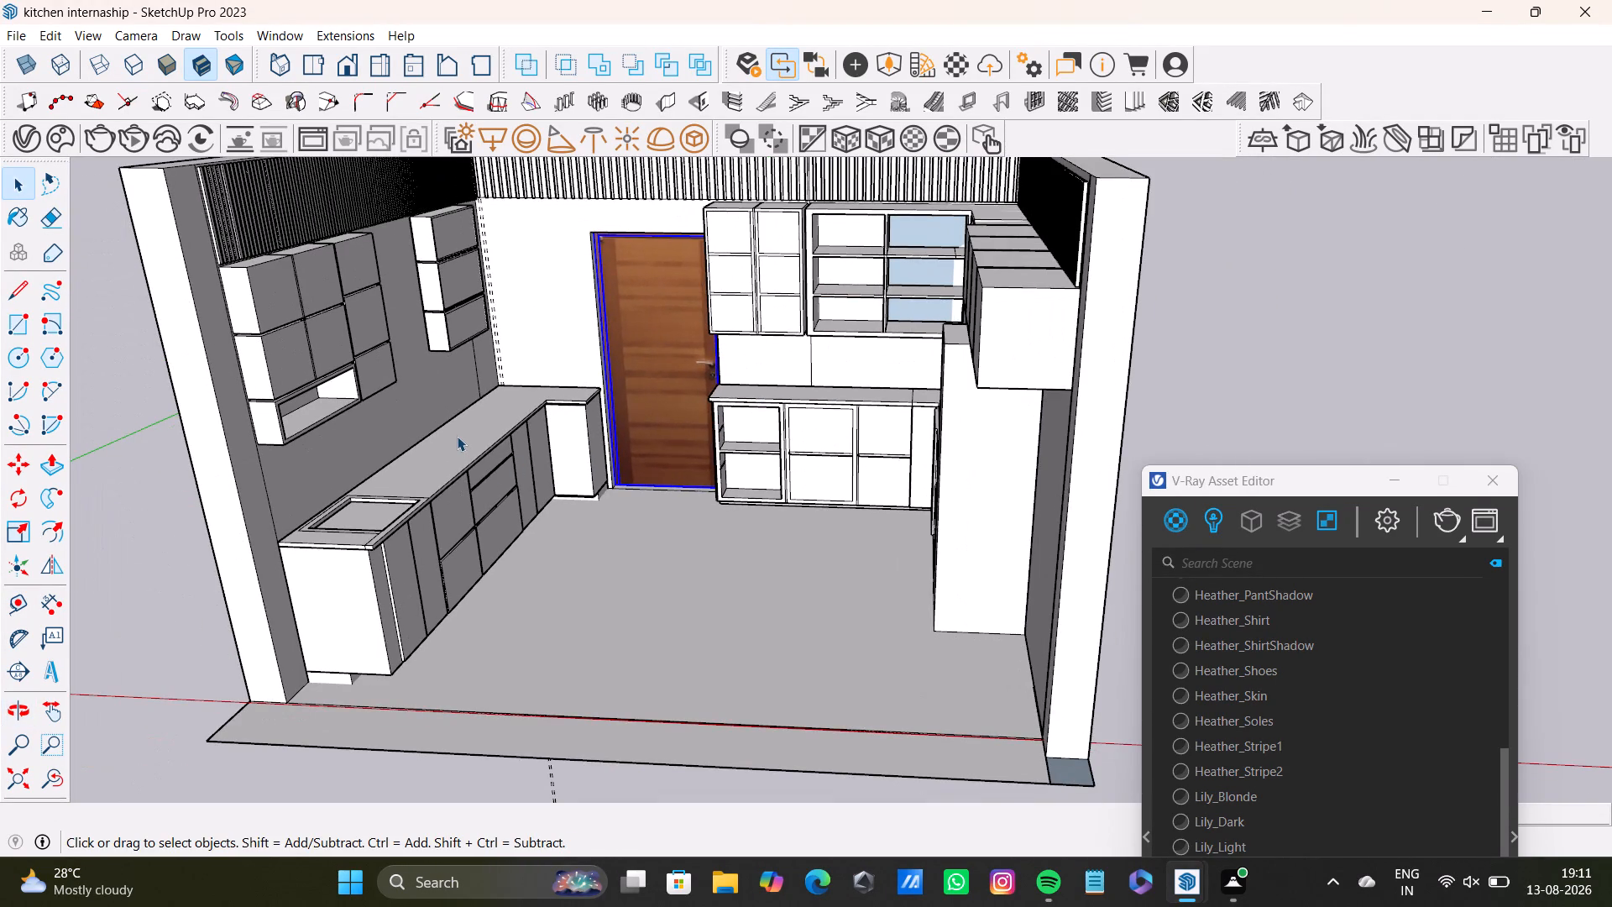
# Open the base cabinet group with the sink cutout for editing and select its whole countertop.
pyautogui.click(457, 436)
pyautogui.tripleClick(460, 443)
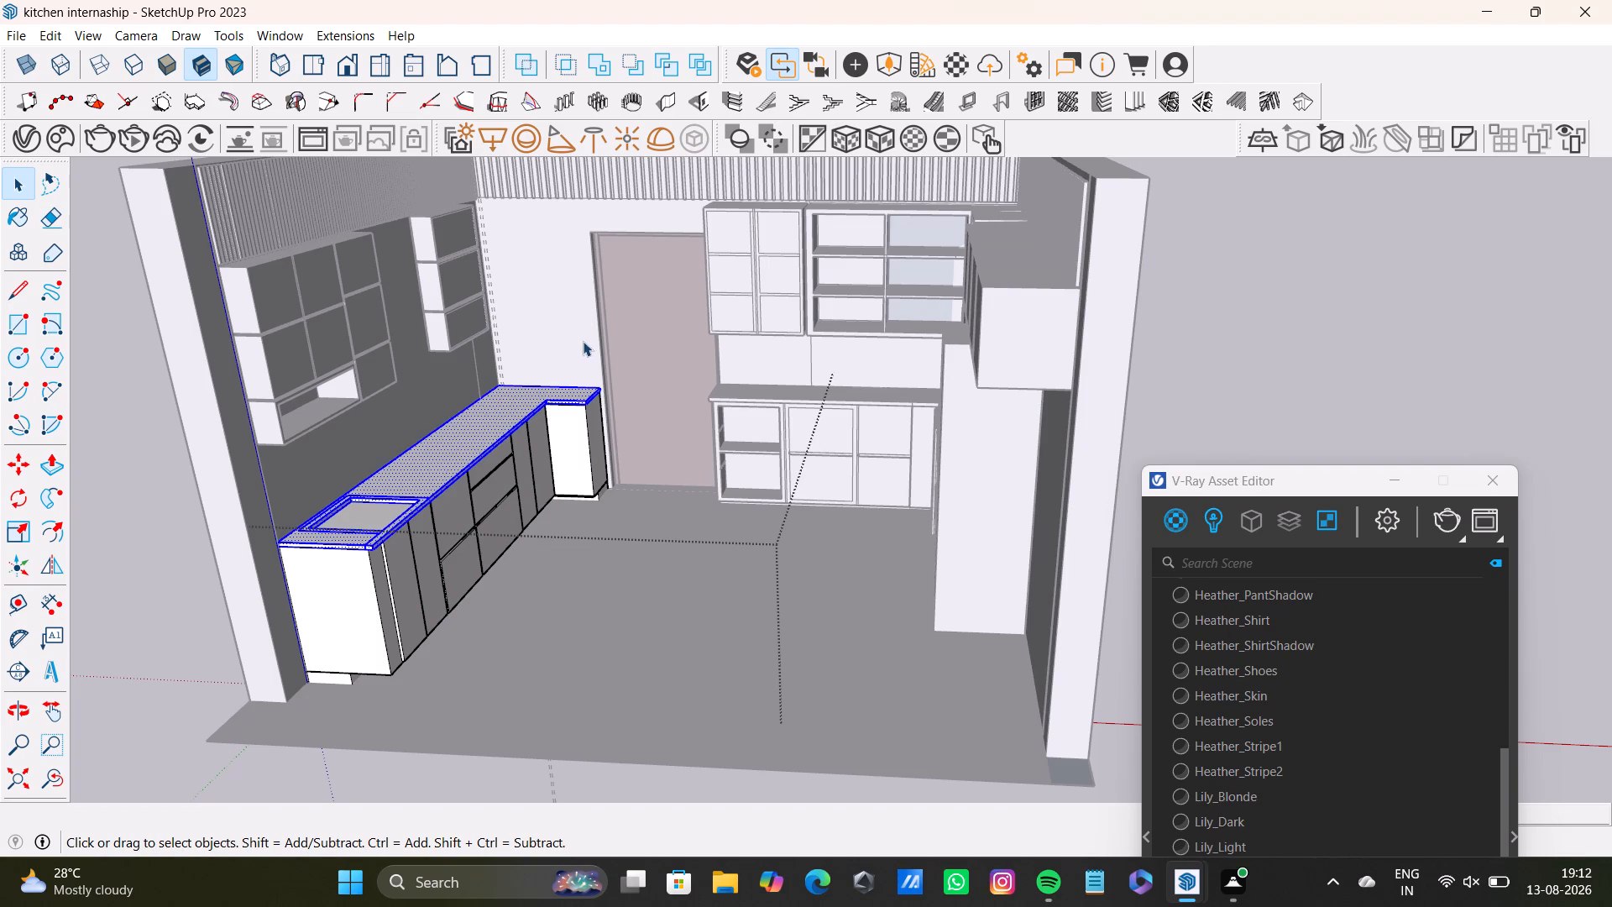
pyautogui.scroll(8, 396, 528)
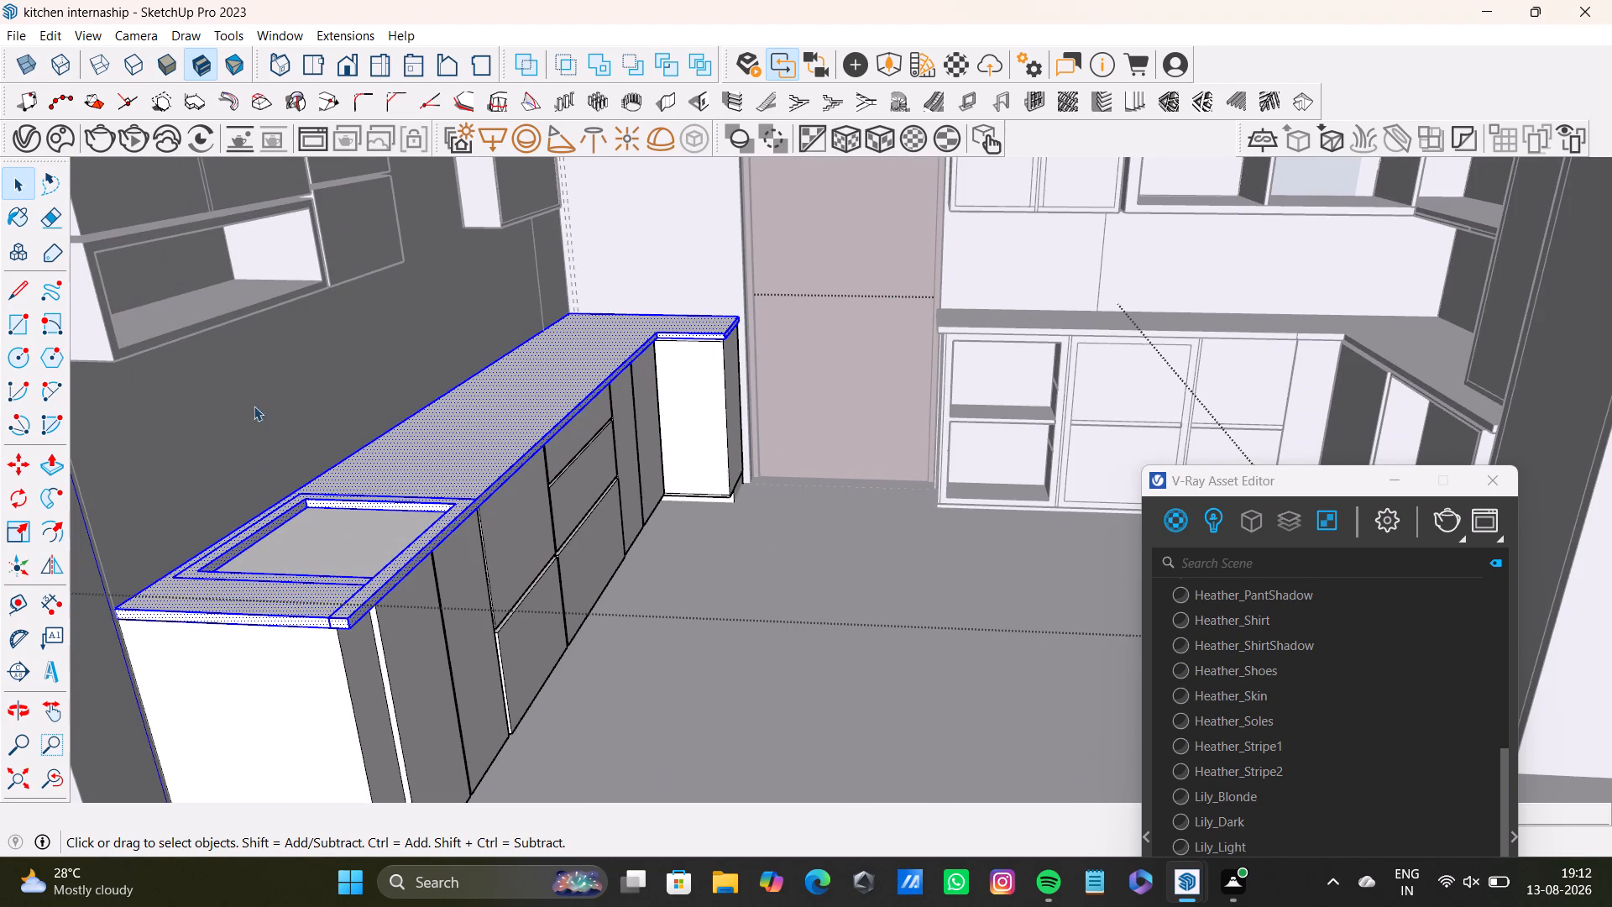
# Open the Chaos Cosmos browser and look through its online assets and the downloaded assets.
pyautogui.click(56, 145)
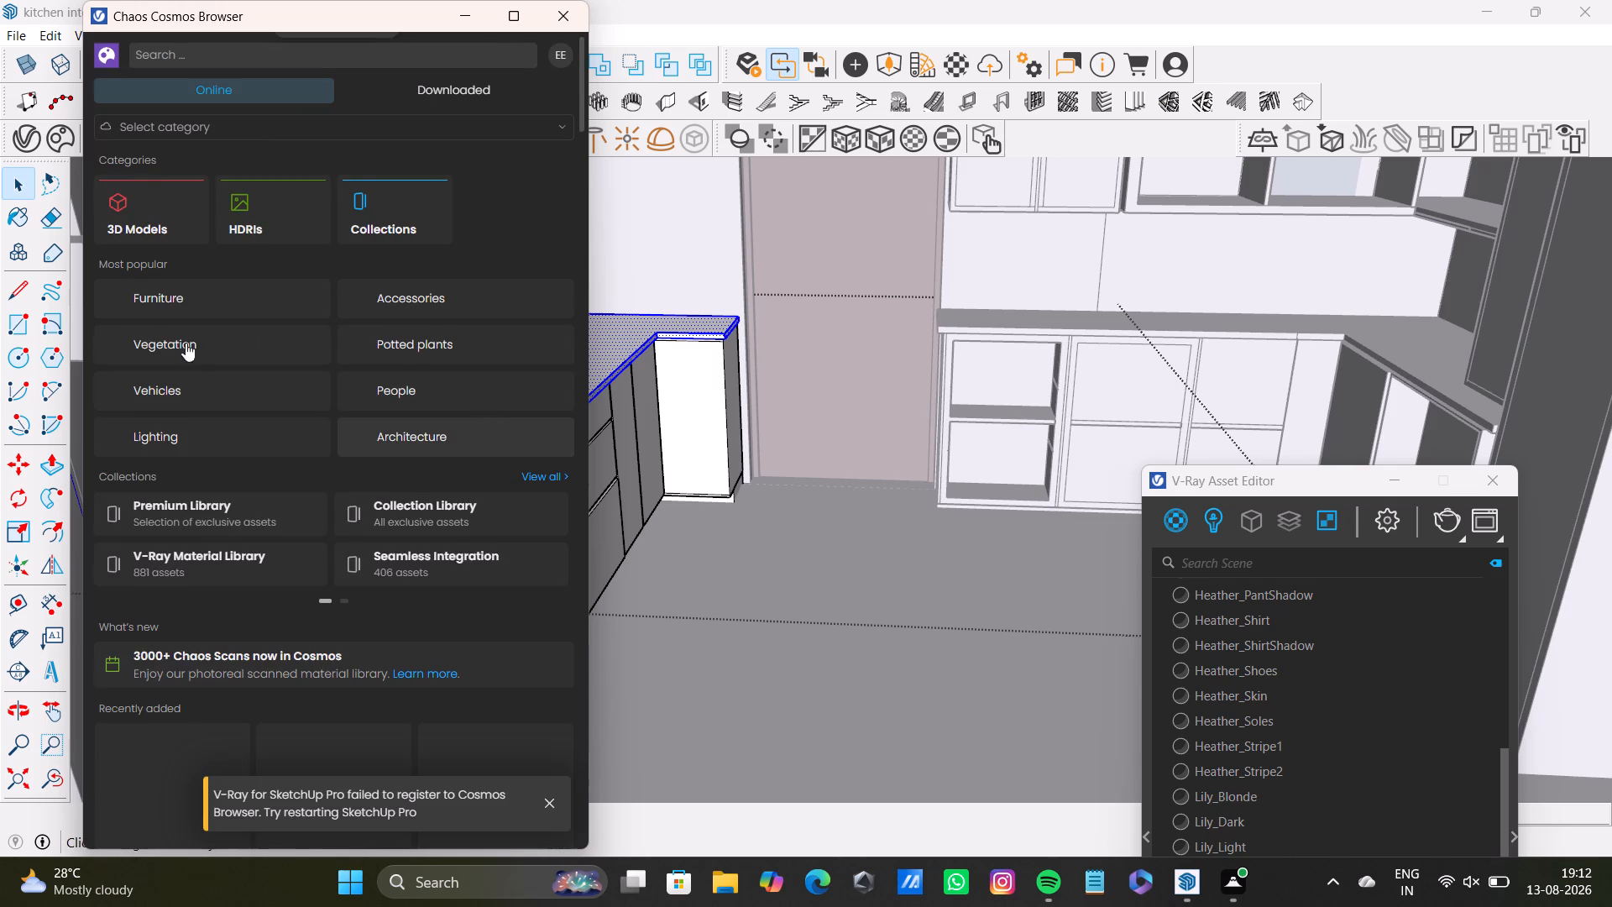
pyautogui.scroll(-15, 251, 322)
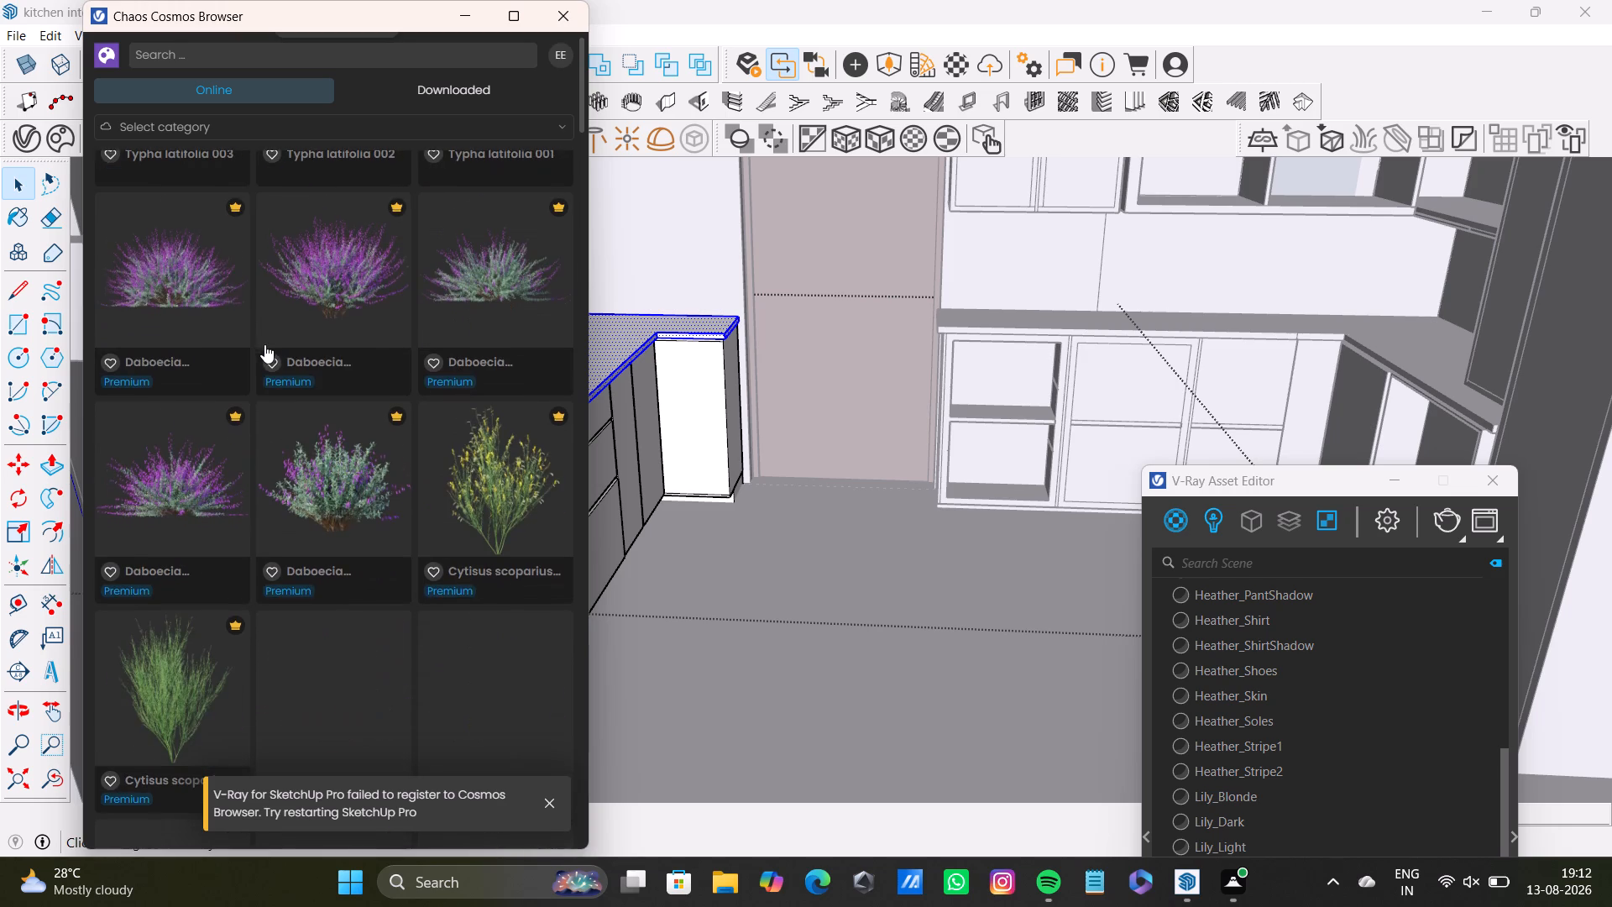
pyautogui.scroll(-3, 264, 348)
pyautogui.click(415, 102)
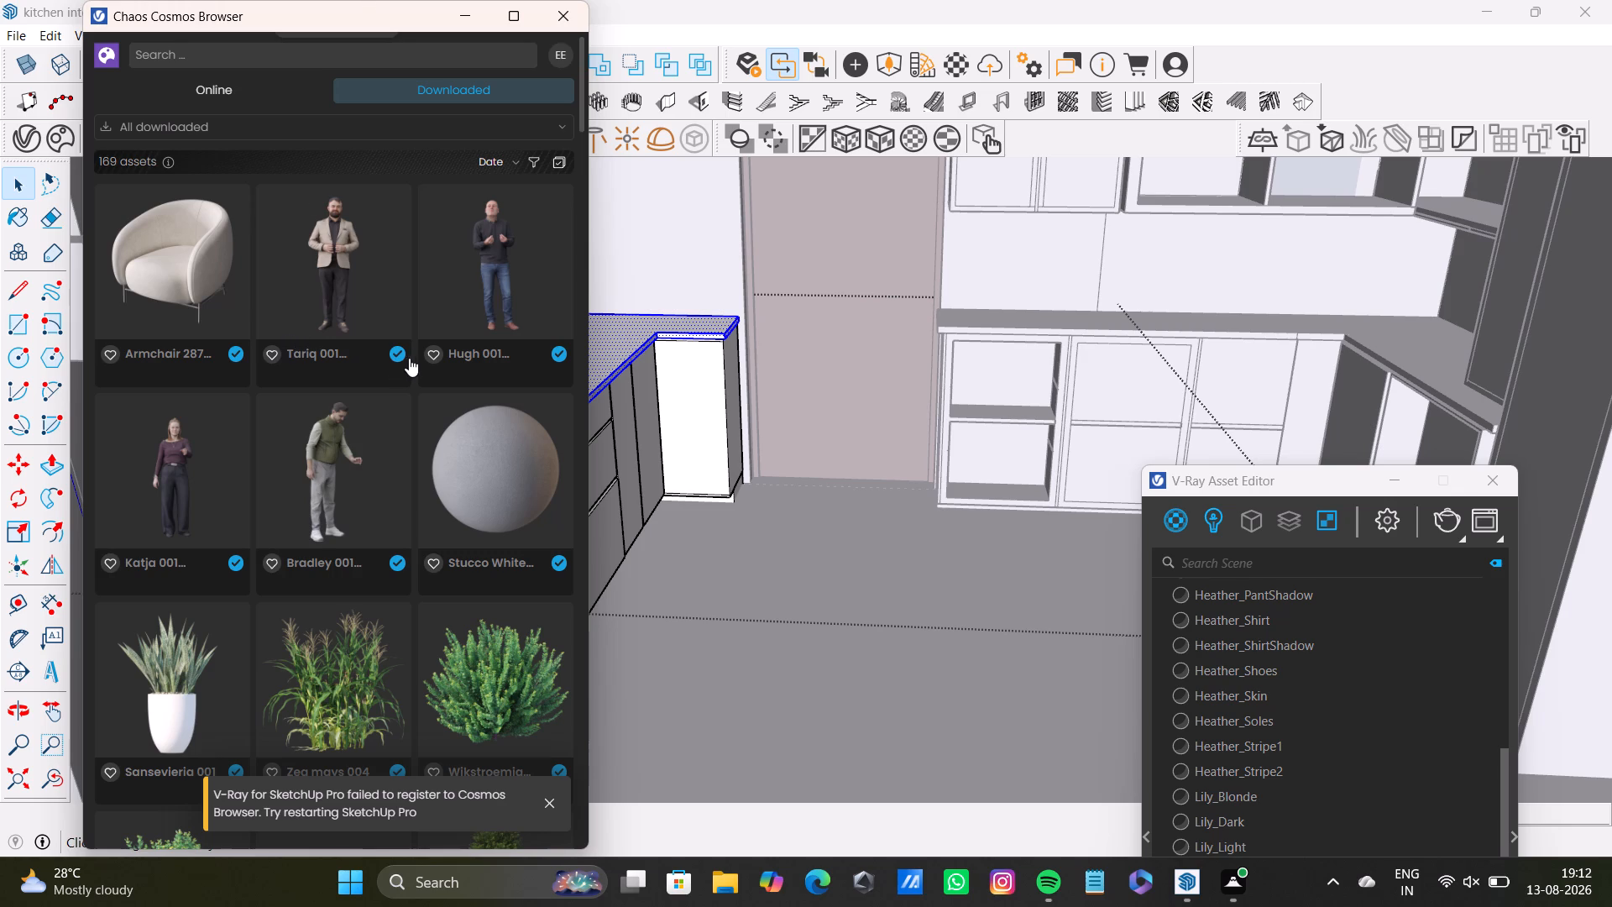
pyautogui.scroll(-6, 371, 422)
pyautogui.scroll(-4, 400, 642)
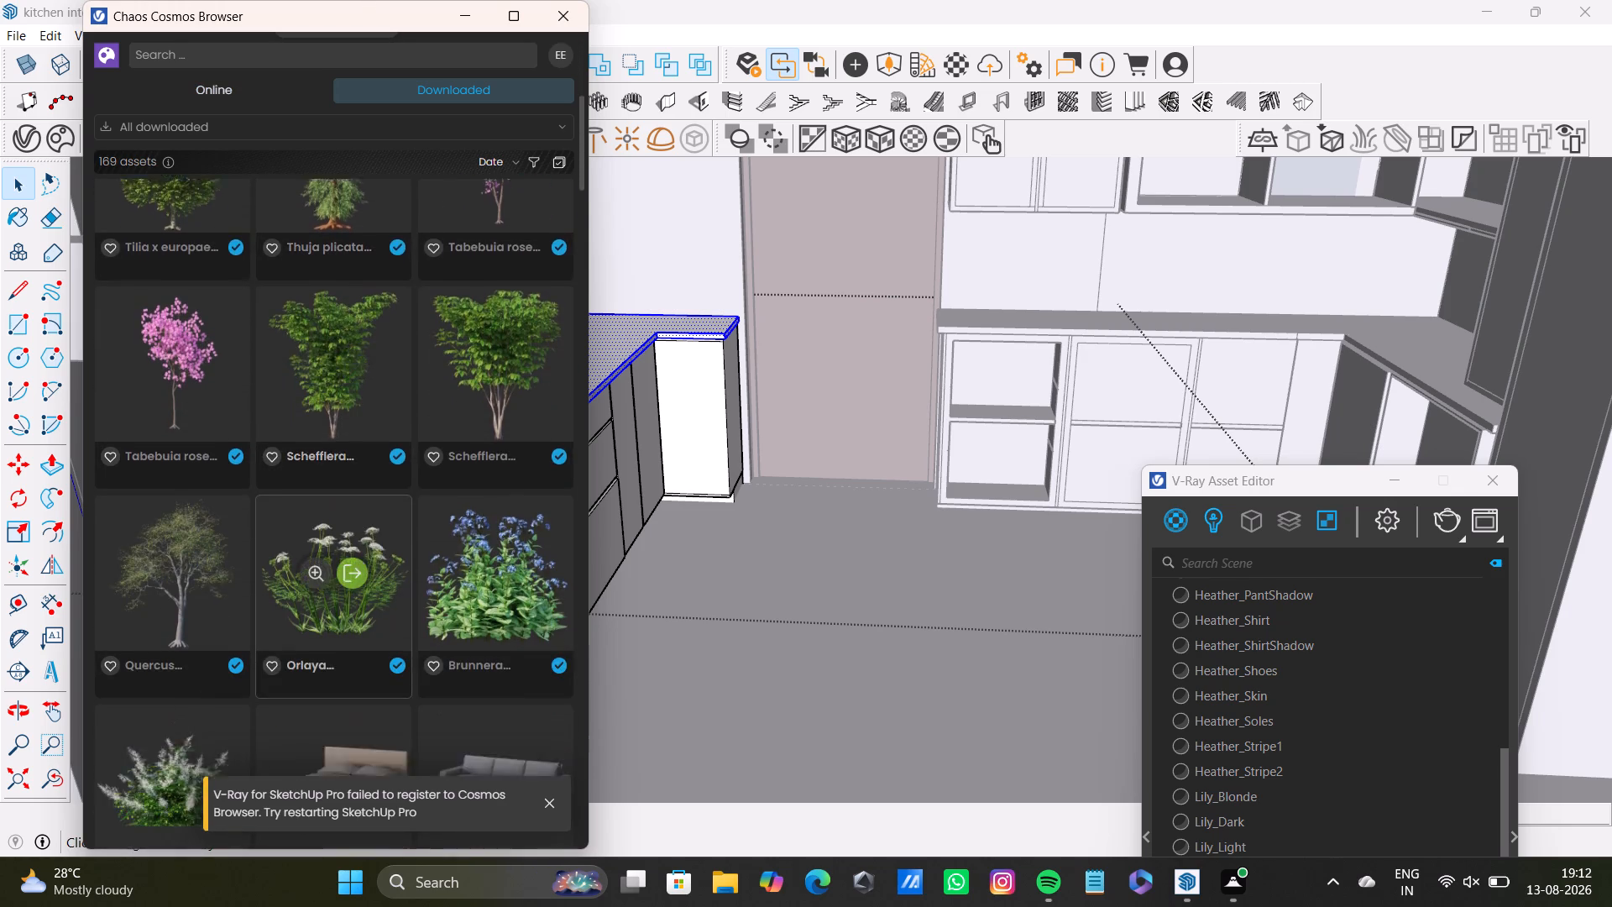
pyautogui.scroll(-3, 374, 518)
# Look through the 3D Models and Collections categories of the downloaded Cosmos assets.
pyautogui.click(308, 123)
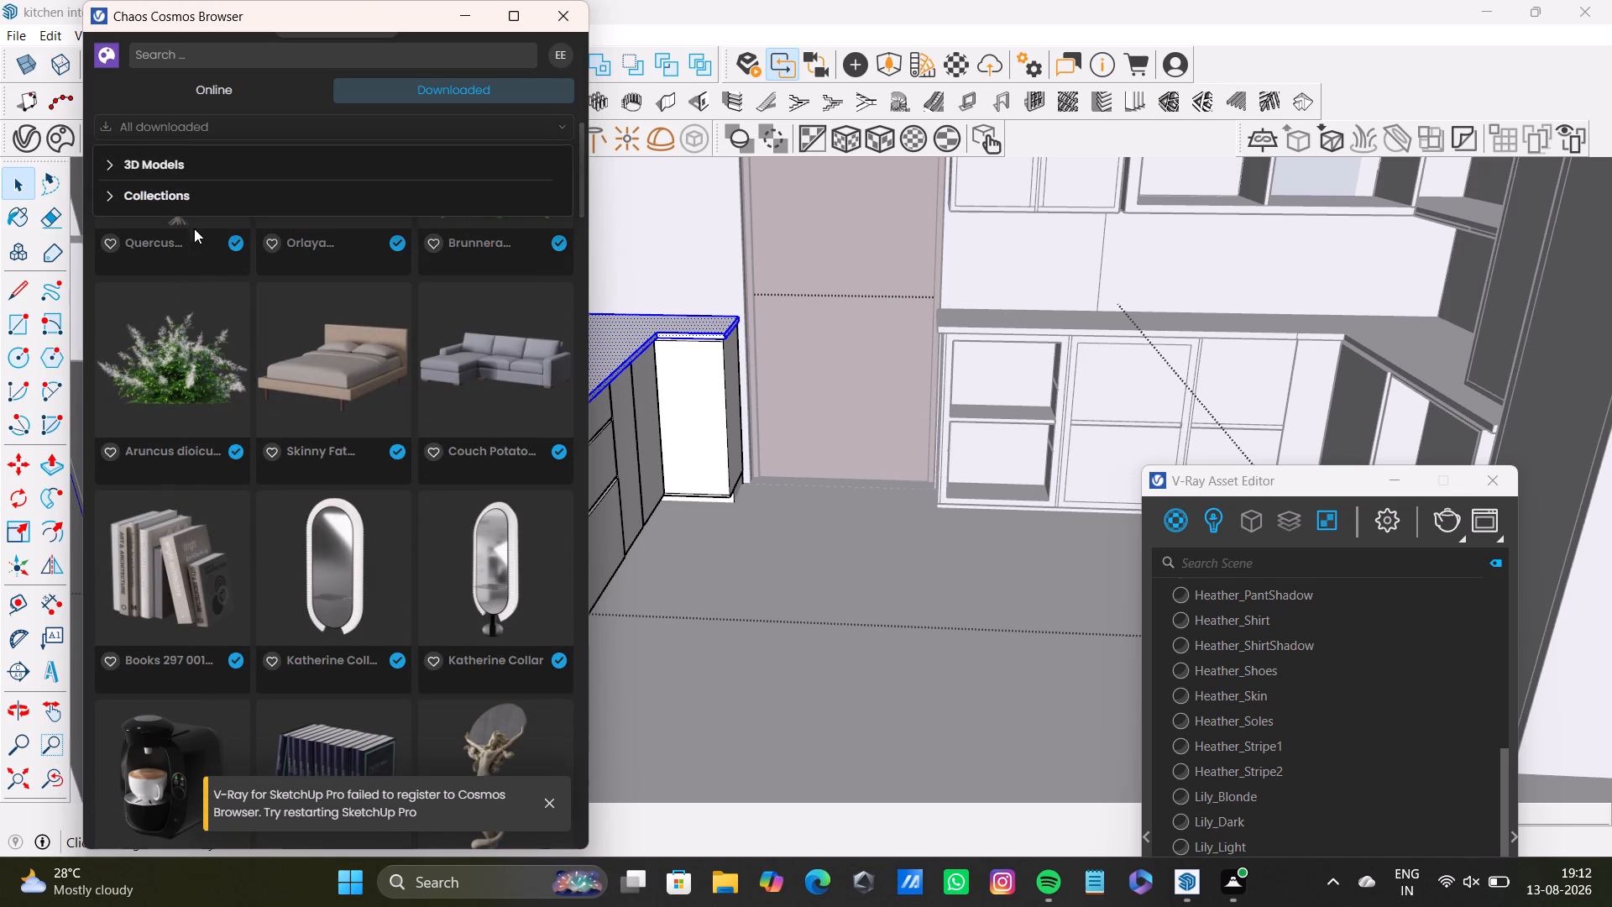
pyautogui.click(208, 164)
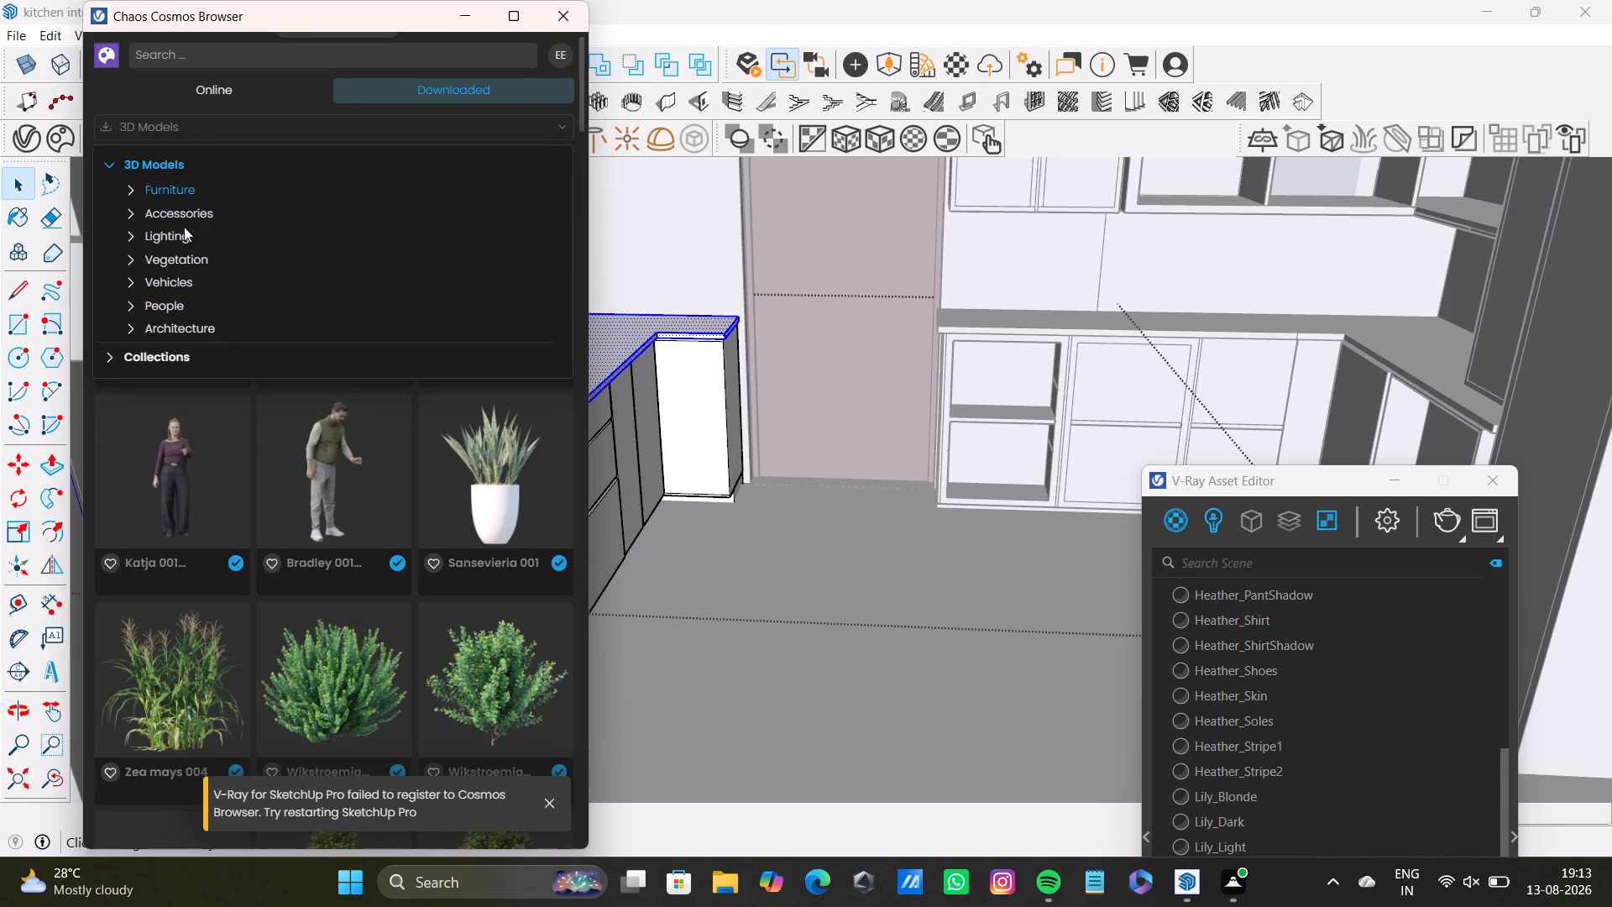
pyautogui.click(166, 354)
pyautogui.click(197, 161)
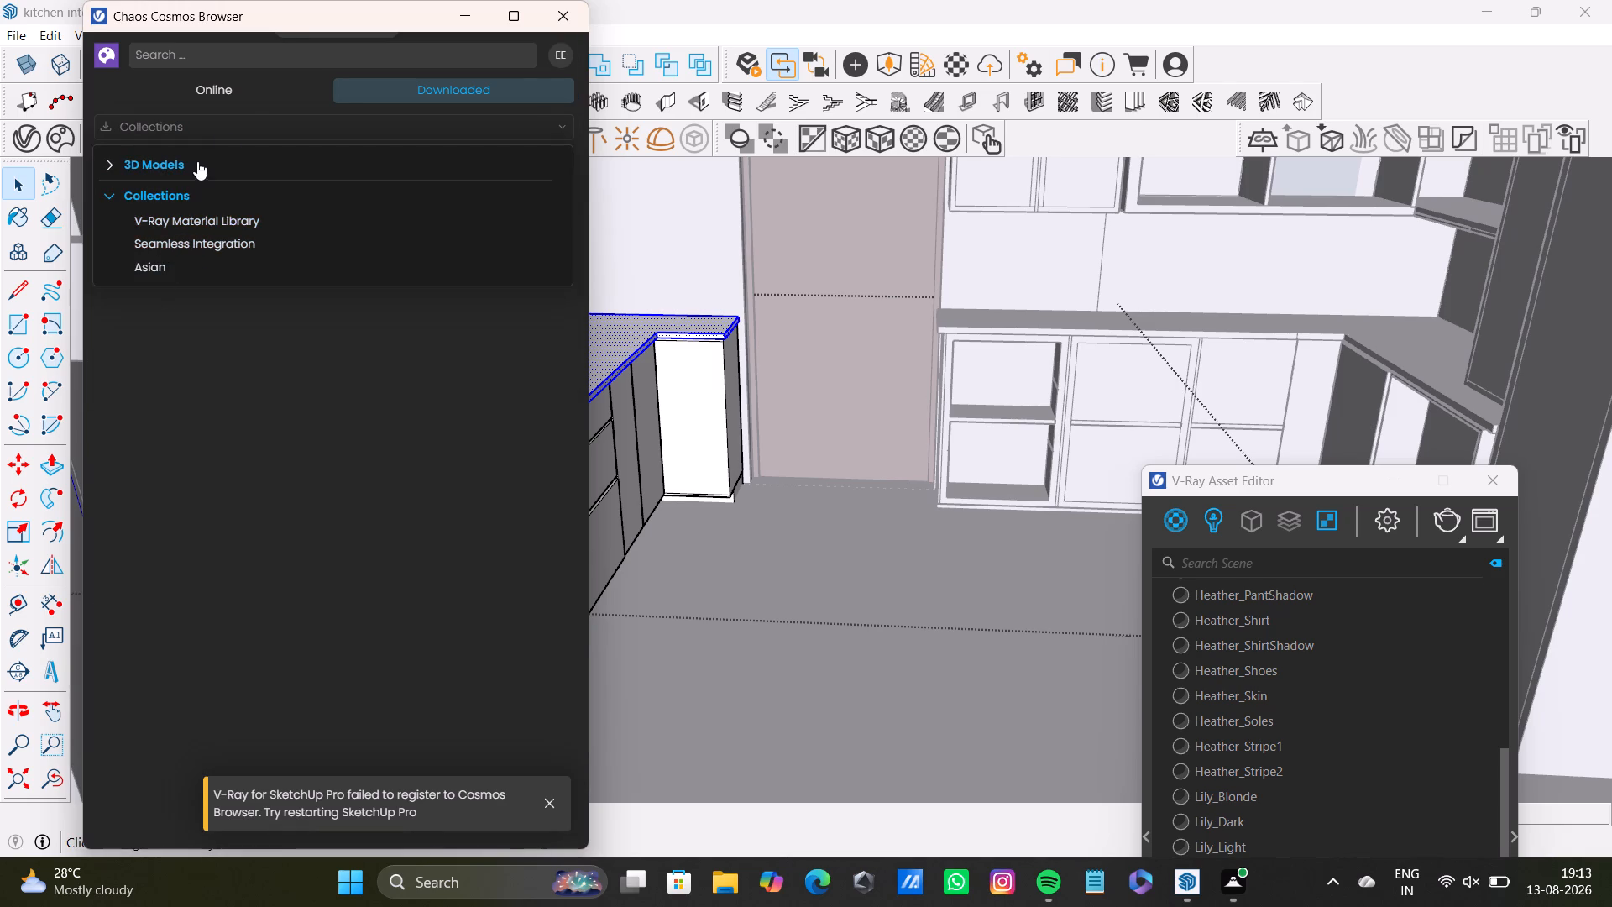
pyautogui.click(241, 81)
pyautogui.click(421, 97)
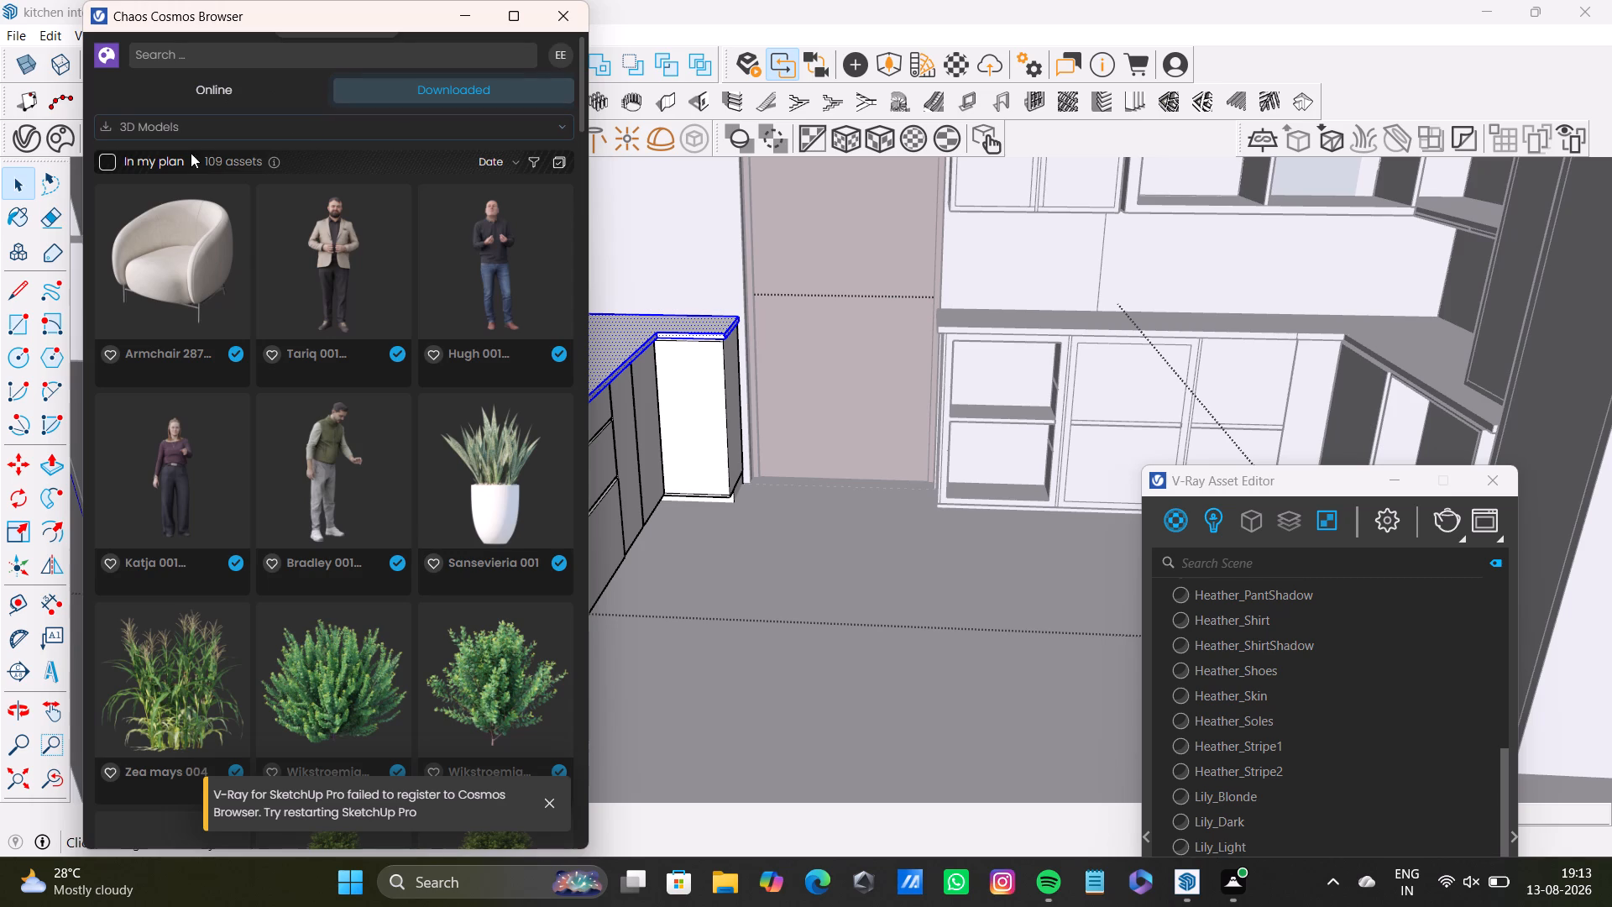
pyautogui.click(200, 126)
pyautogui.click(139, 165)
pyautogui.click(256, 84)
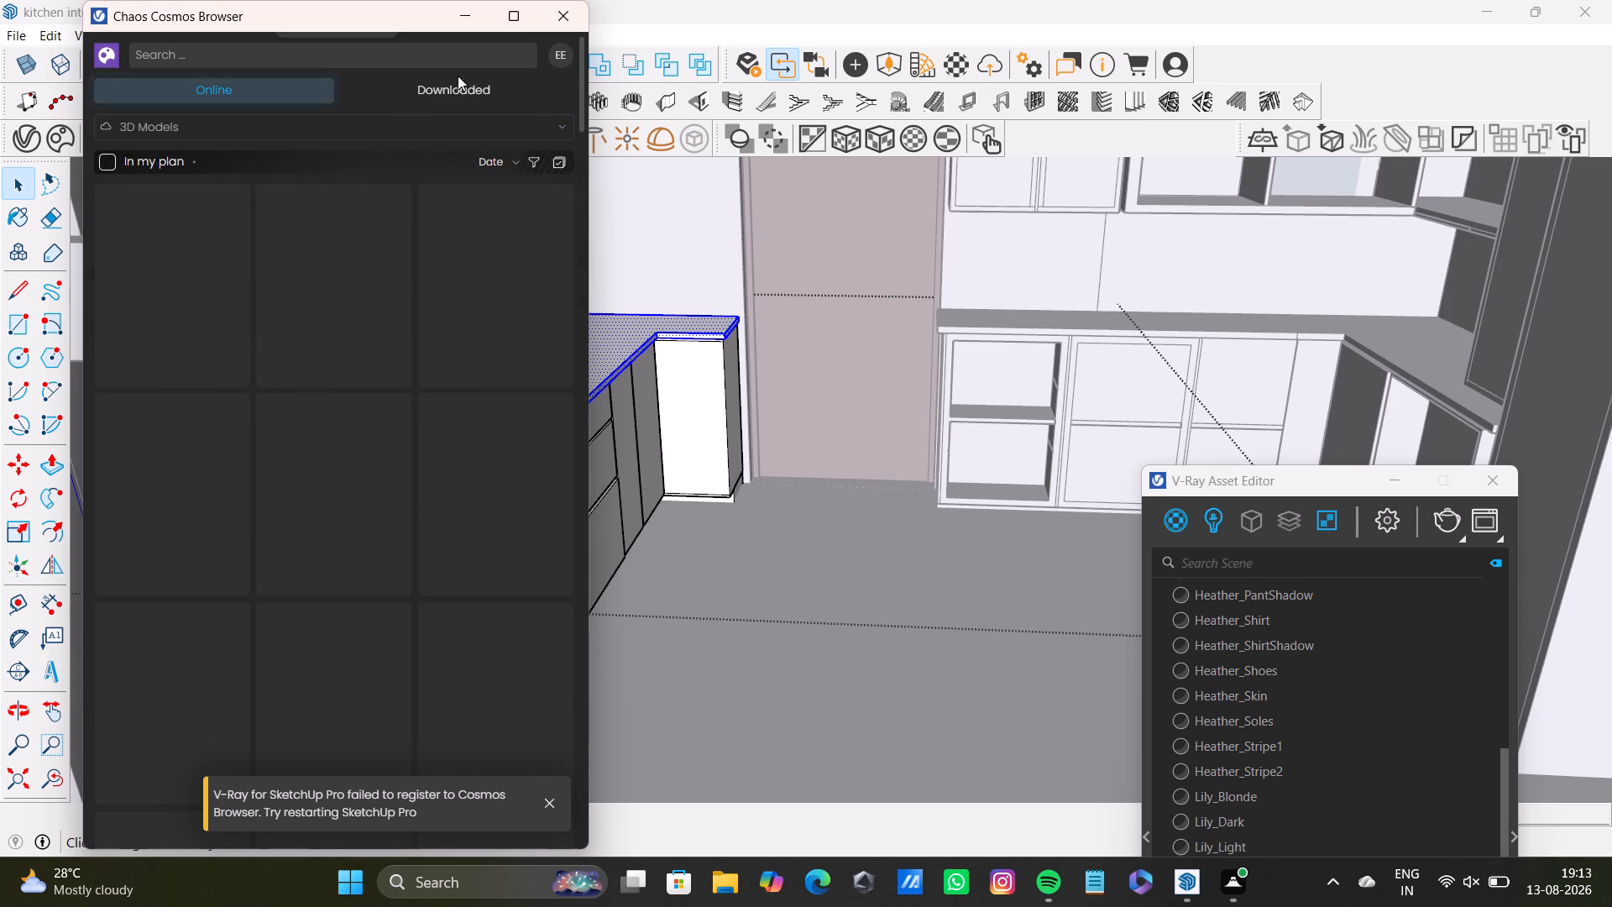
pyautogui.click(479, 88)
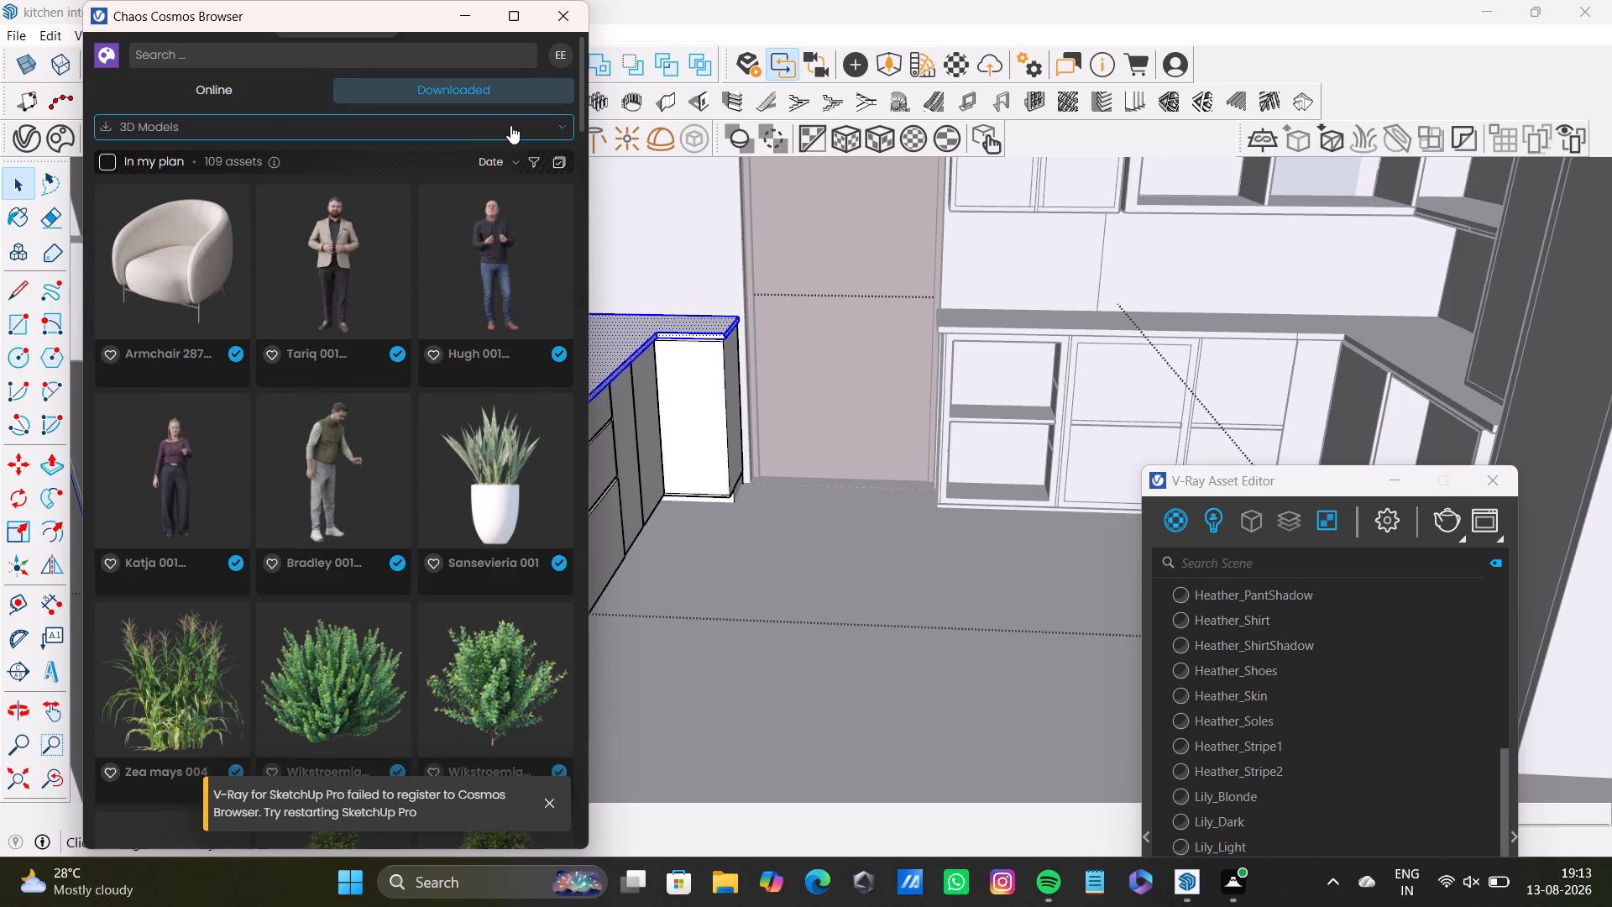
pyautogui.click(554, 126)
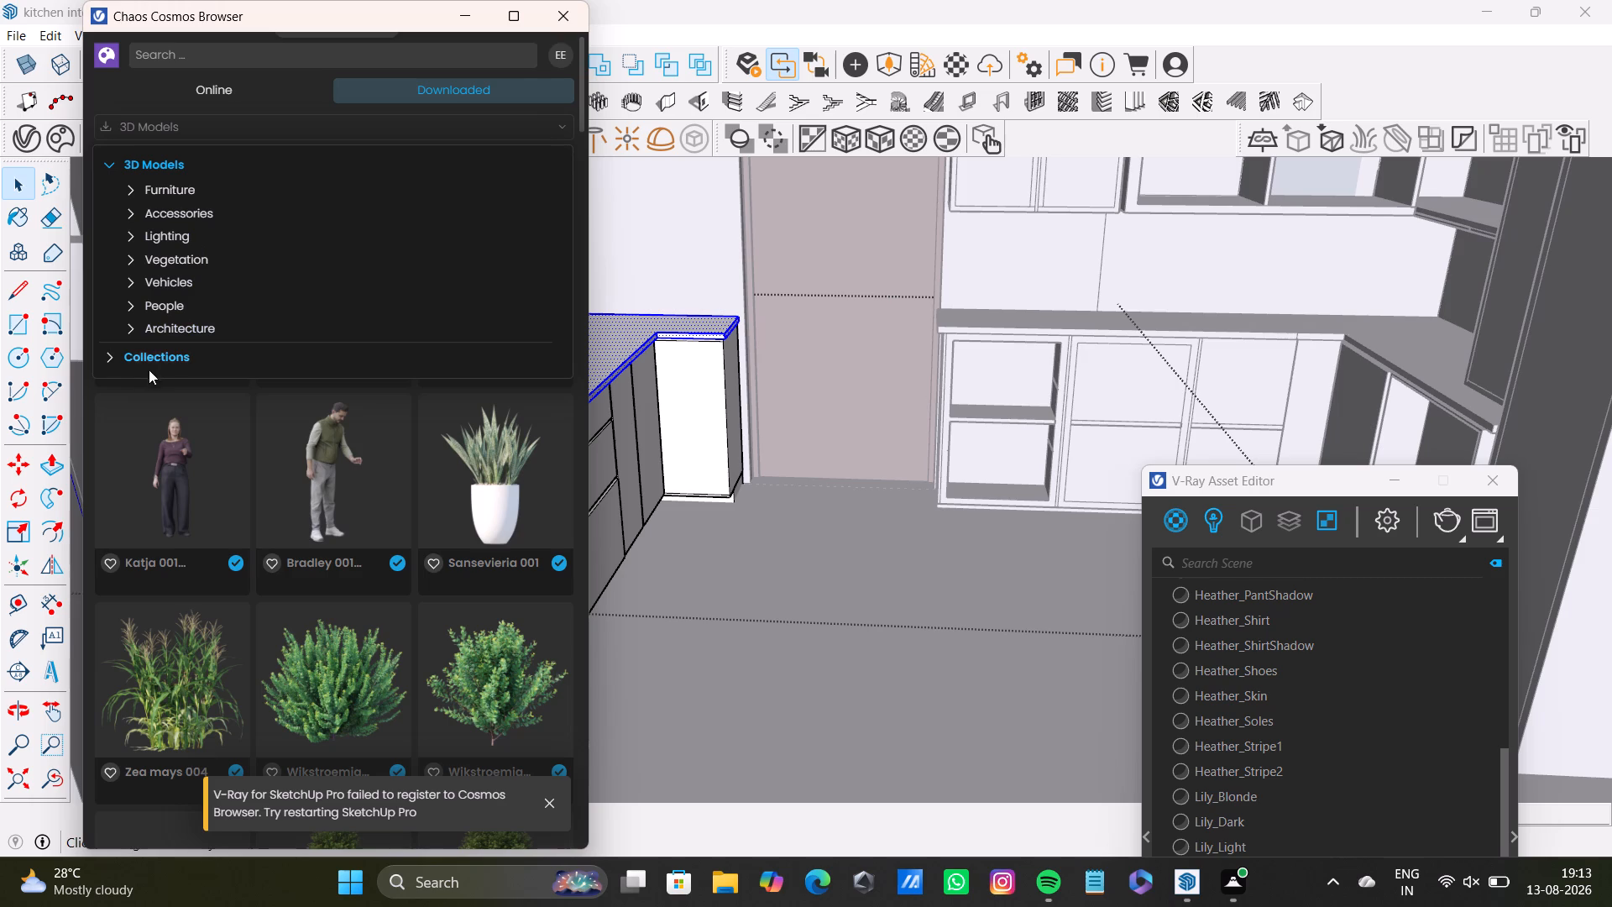
pyautogui.click(145, 355)
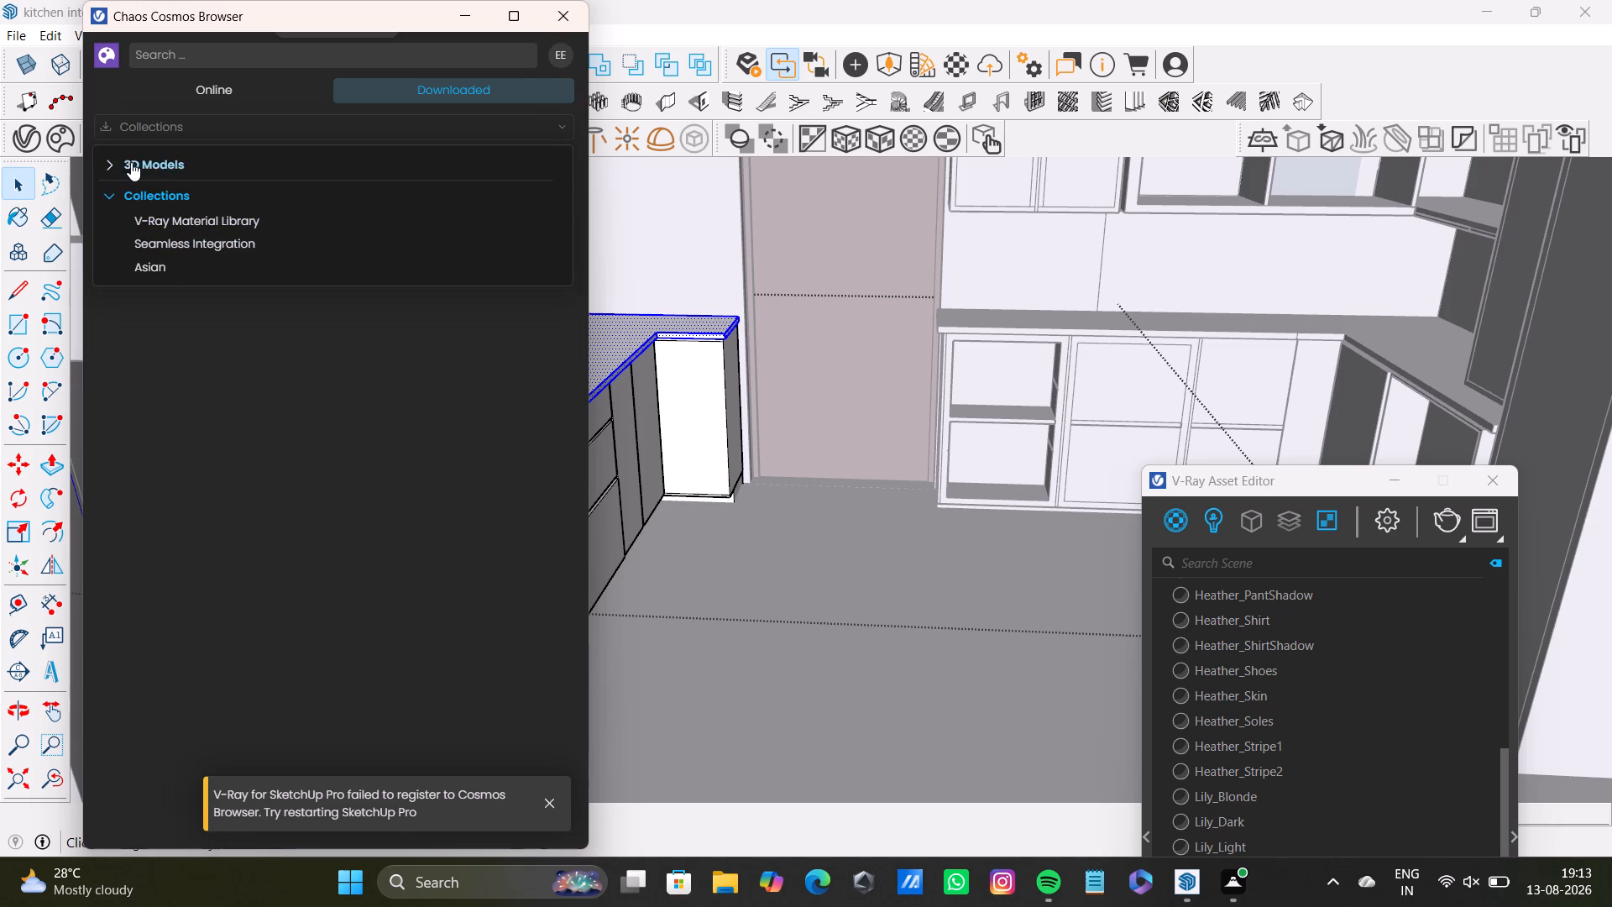
pyautogui.click(123, 161)
pyautogui.click(107, 158)
pyautogui.scroll(1, 161, 161)
# Search the downloaded Cosmos assets for "mara" and clear the search.
pyautogui.click(268, 52)
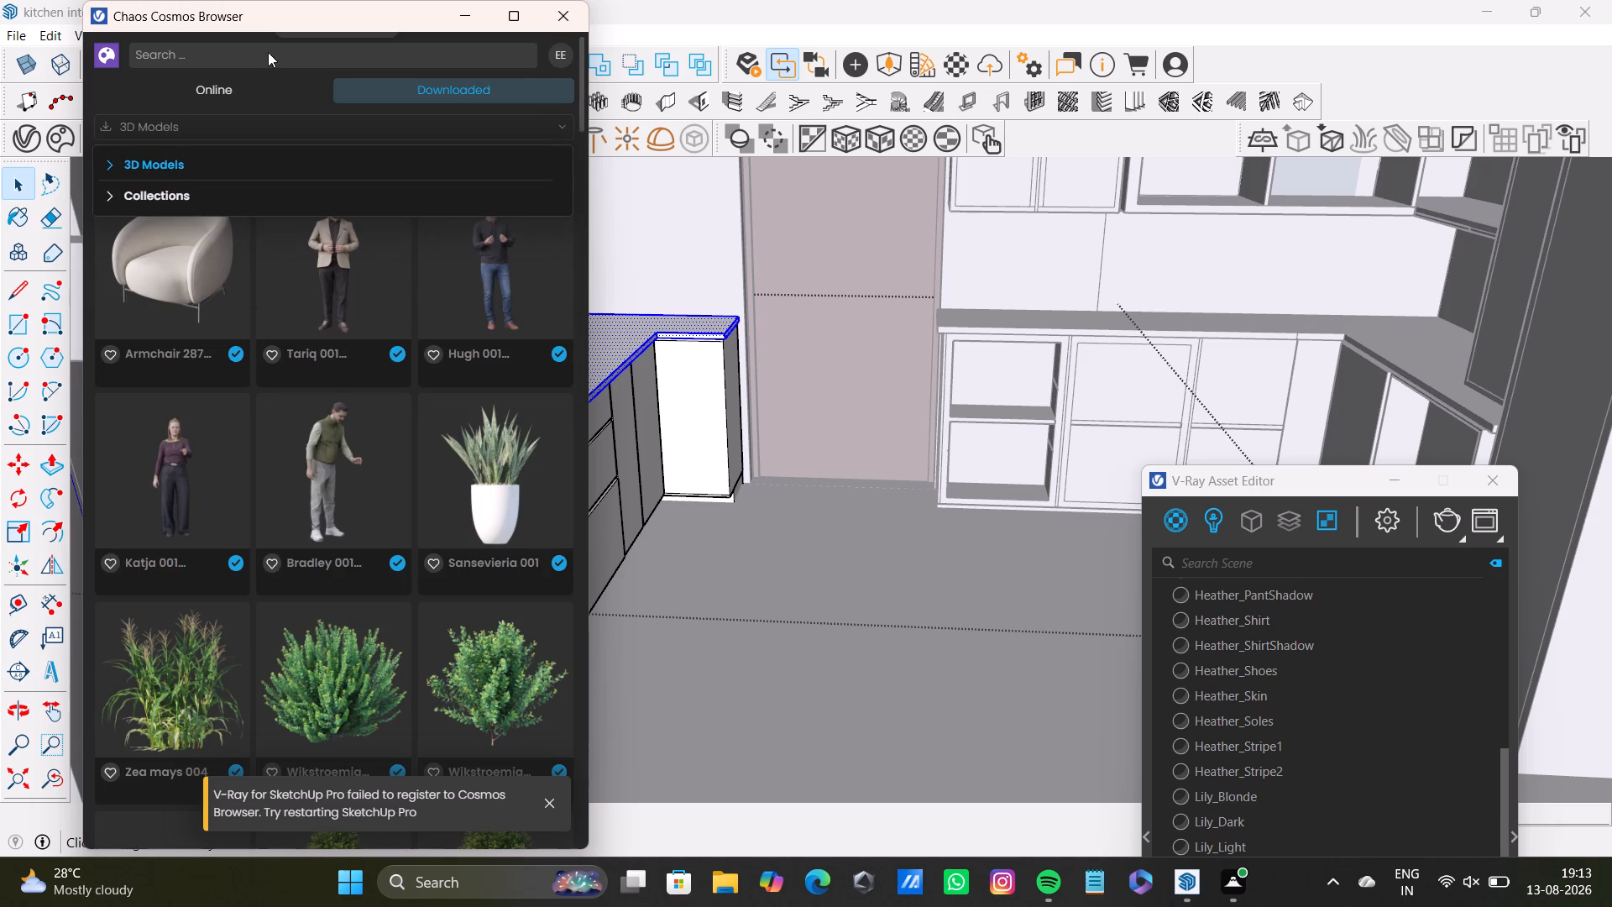
pyautogui.write('ma')
pyautogui.write('ra')
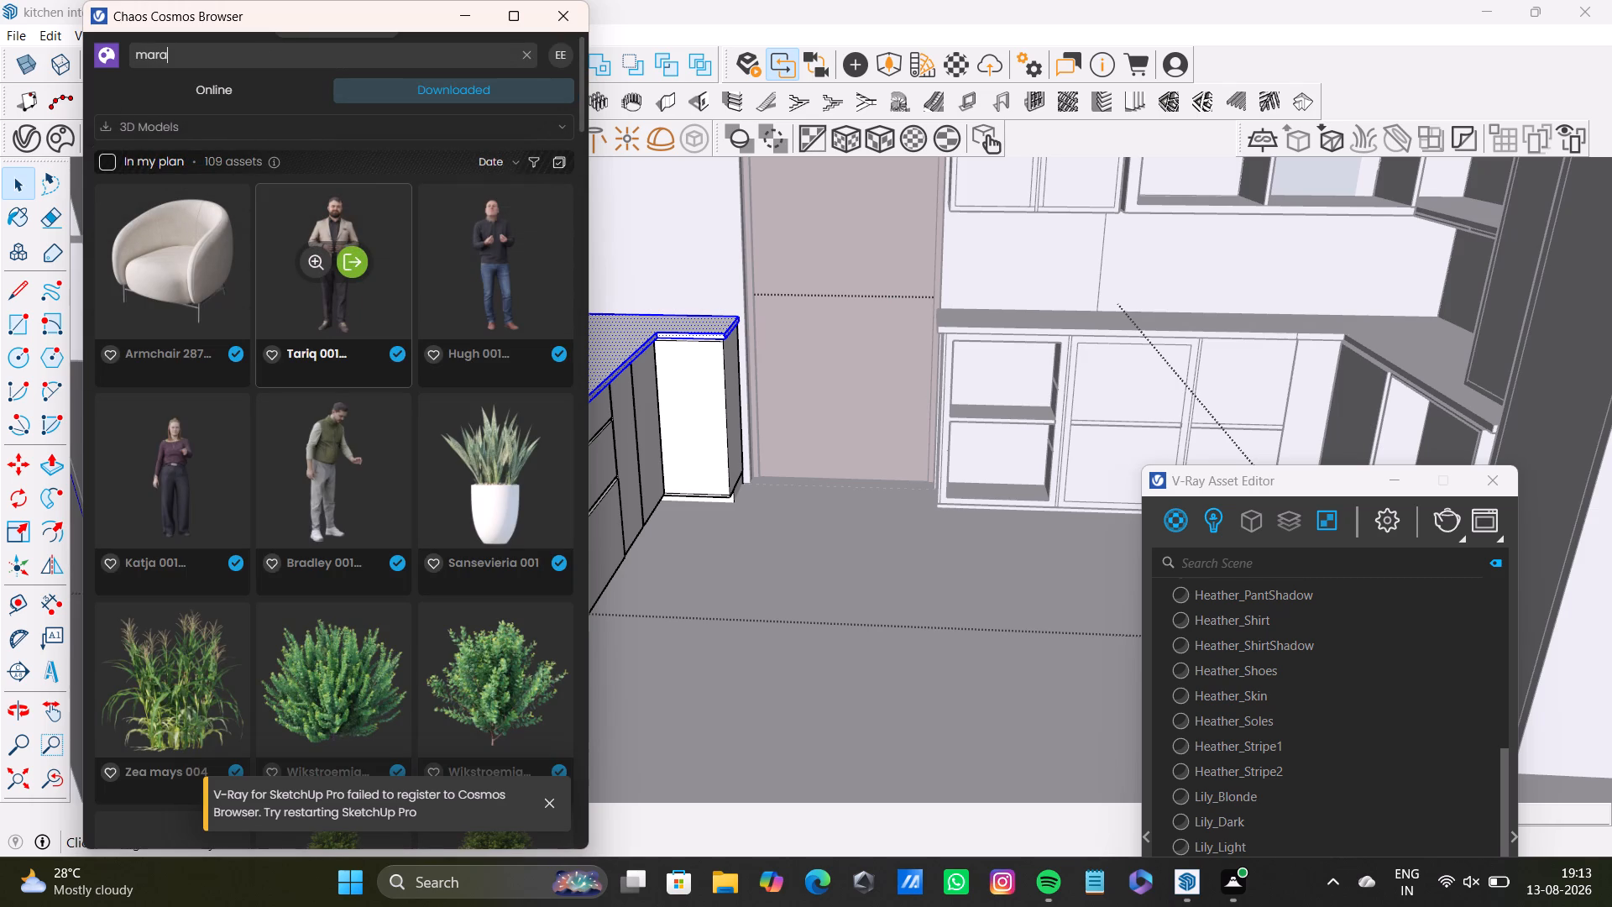
pyautogui.press('b')
pyautogui.press('BackSpace')
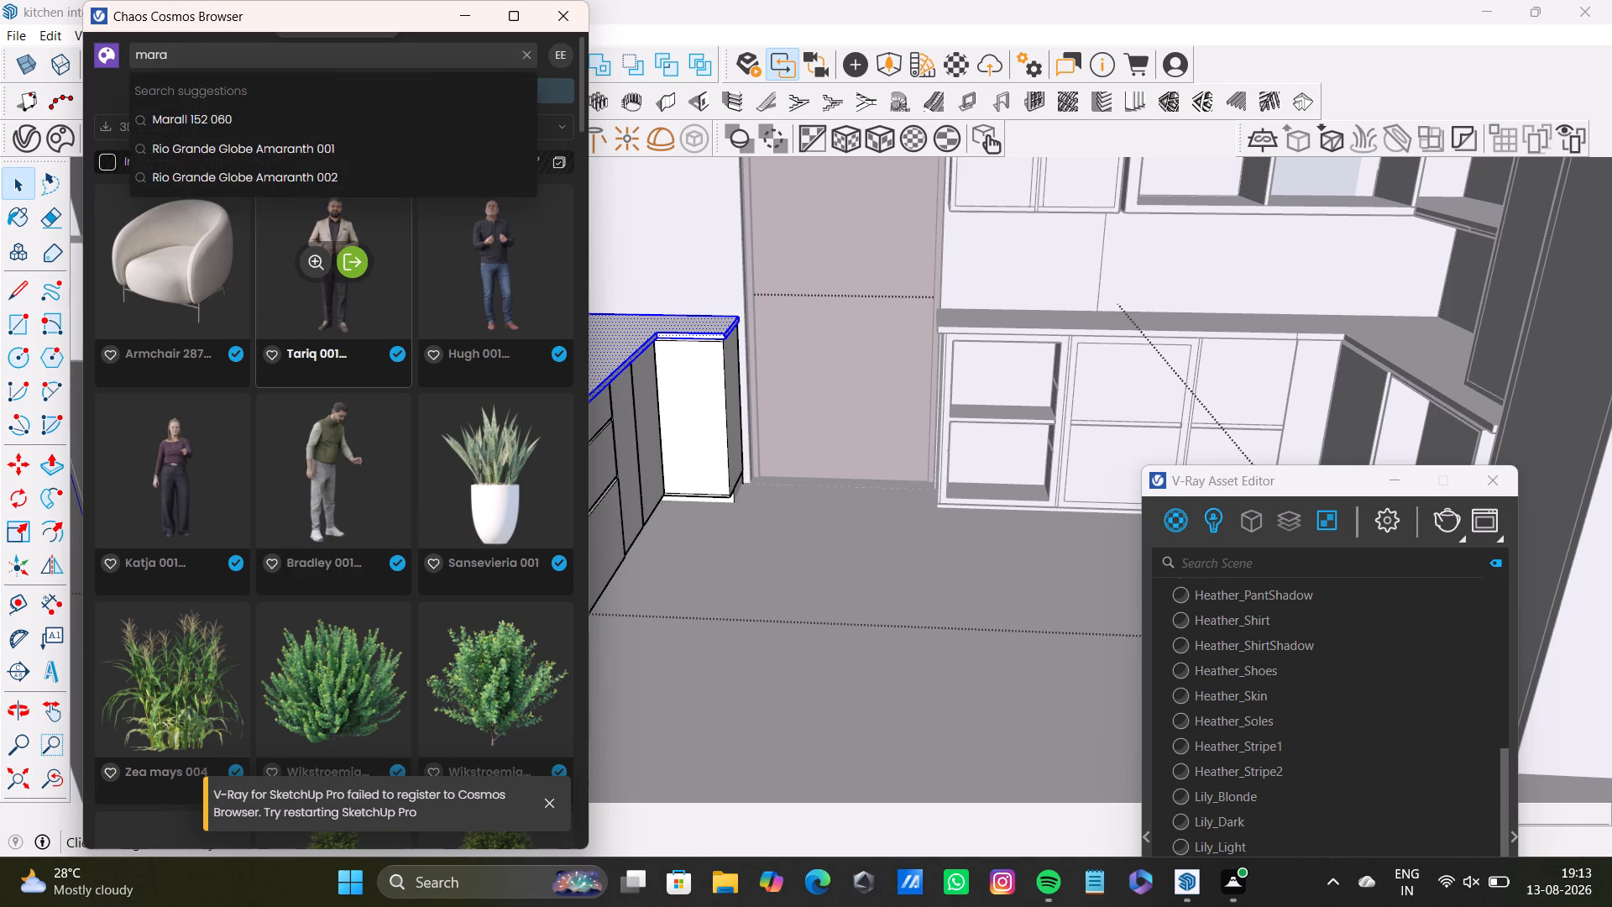
pyautogui.press('space')
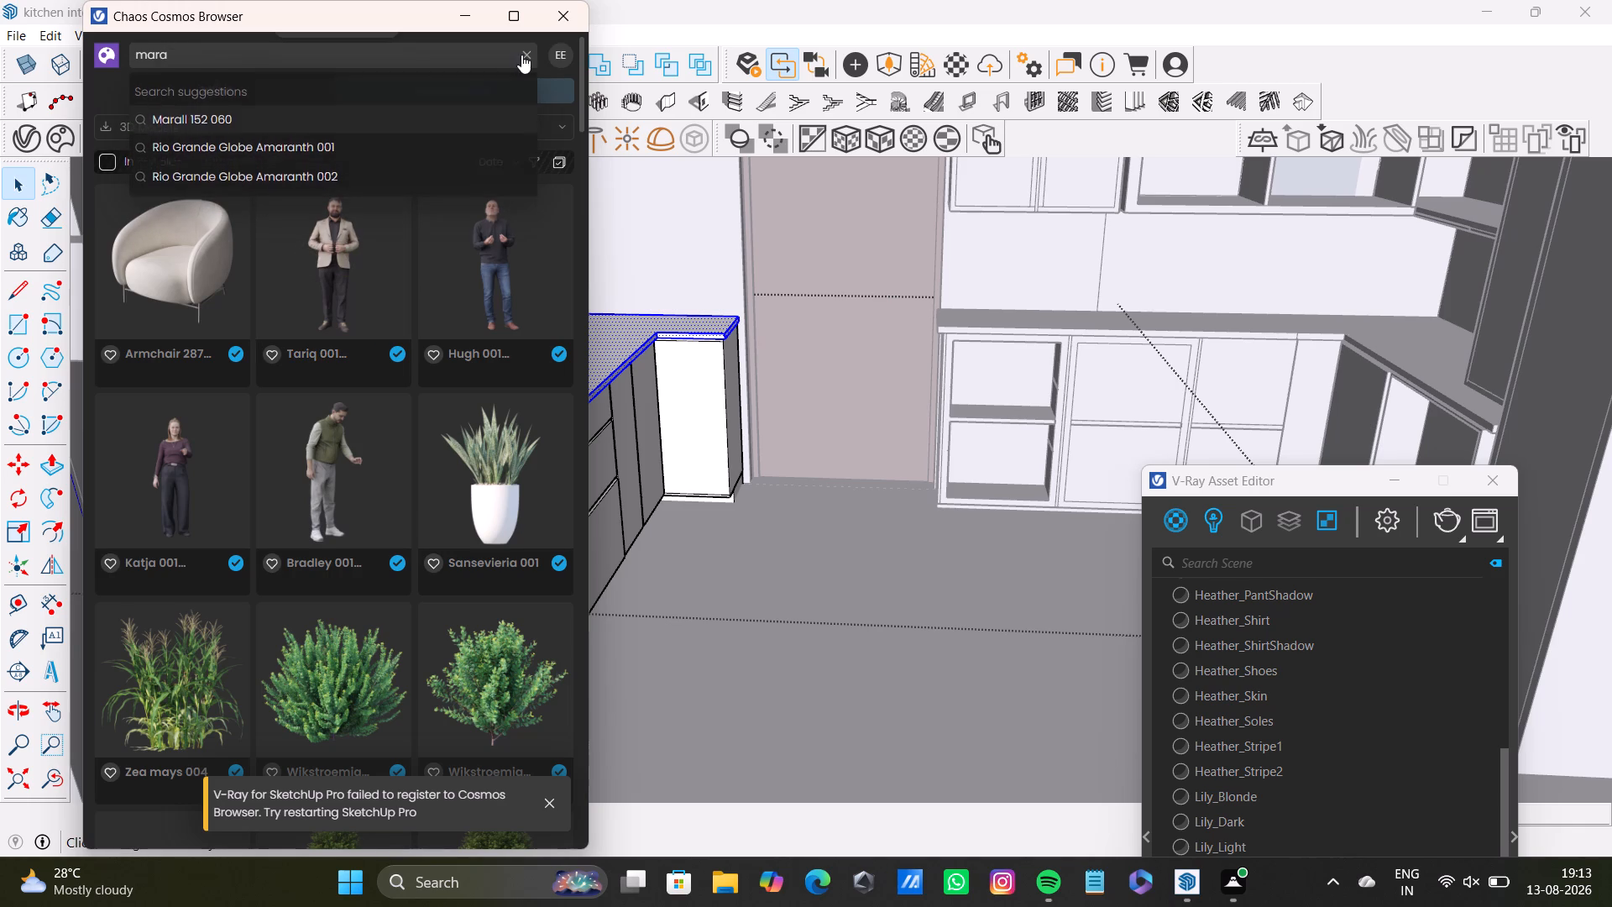
pyautogui.click(521, 55)
# Check the online Cosmos categories, expanding 3D Models, and close the Chaos Cosmos browser.
pyautogui.click(253, 85)
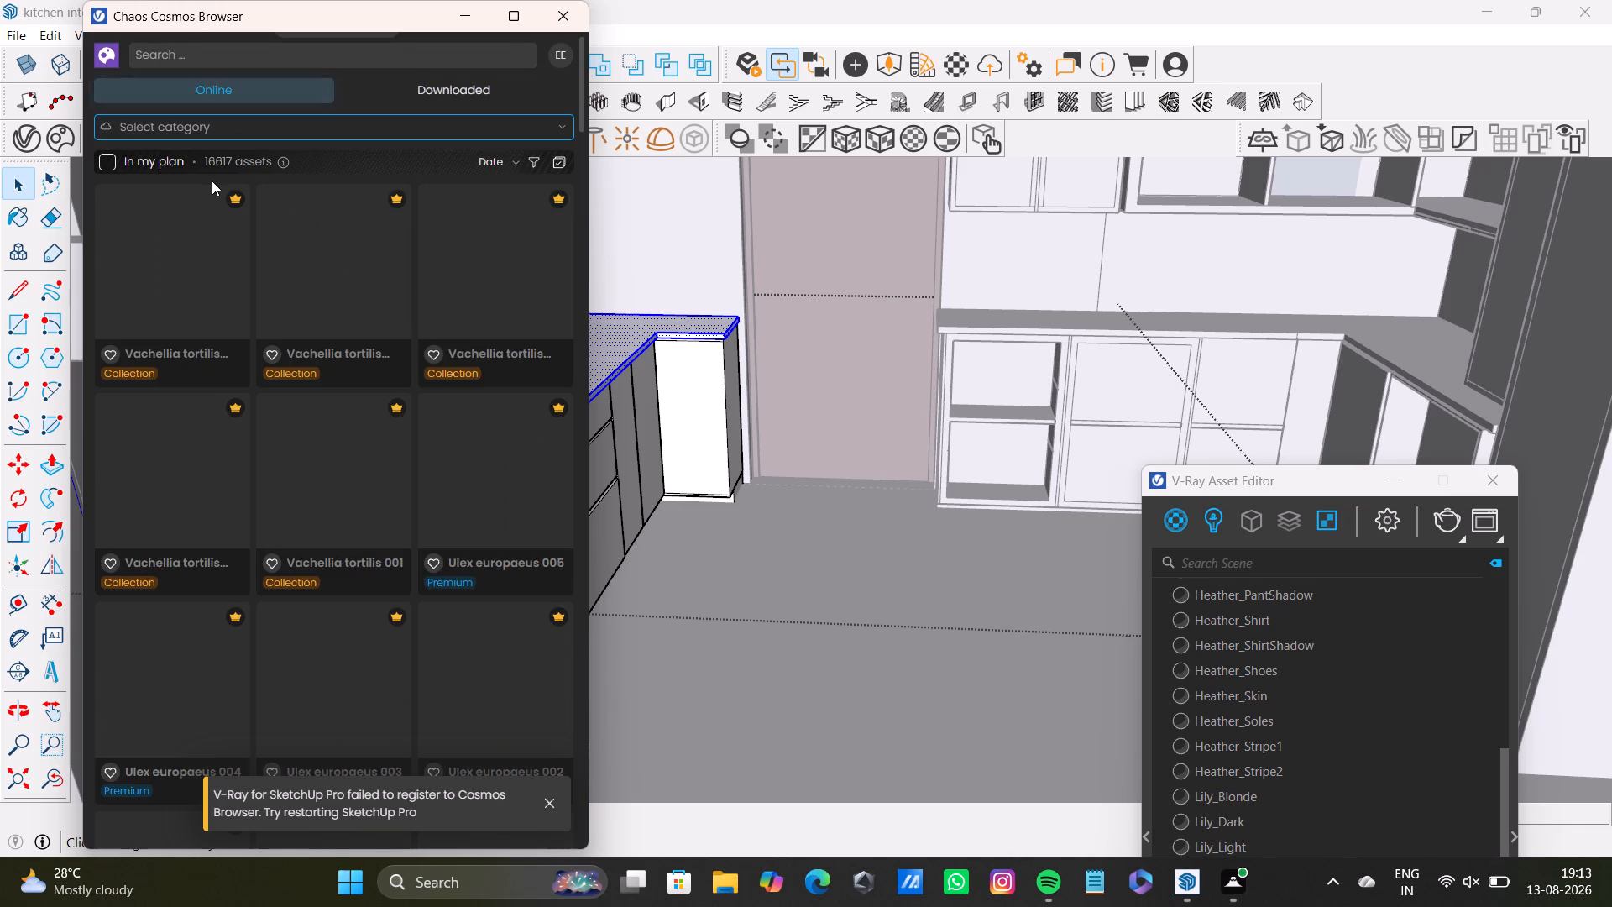
pyautogui.click(272, 133)
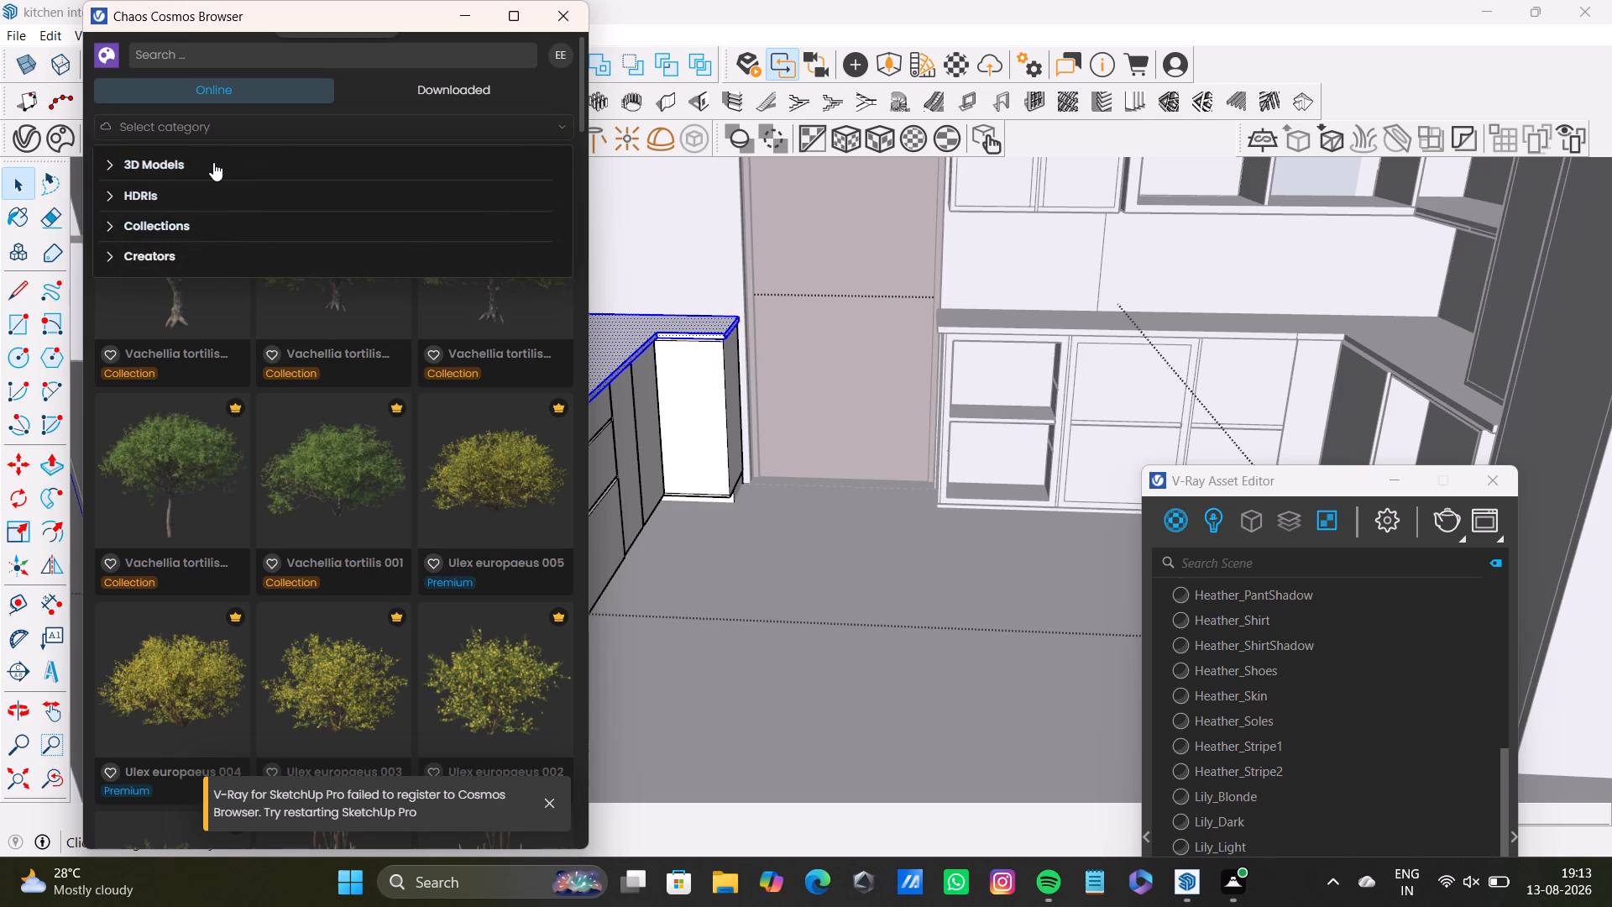
pyautogui.click(213, 162)
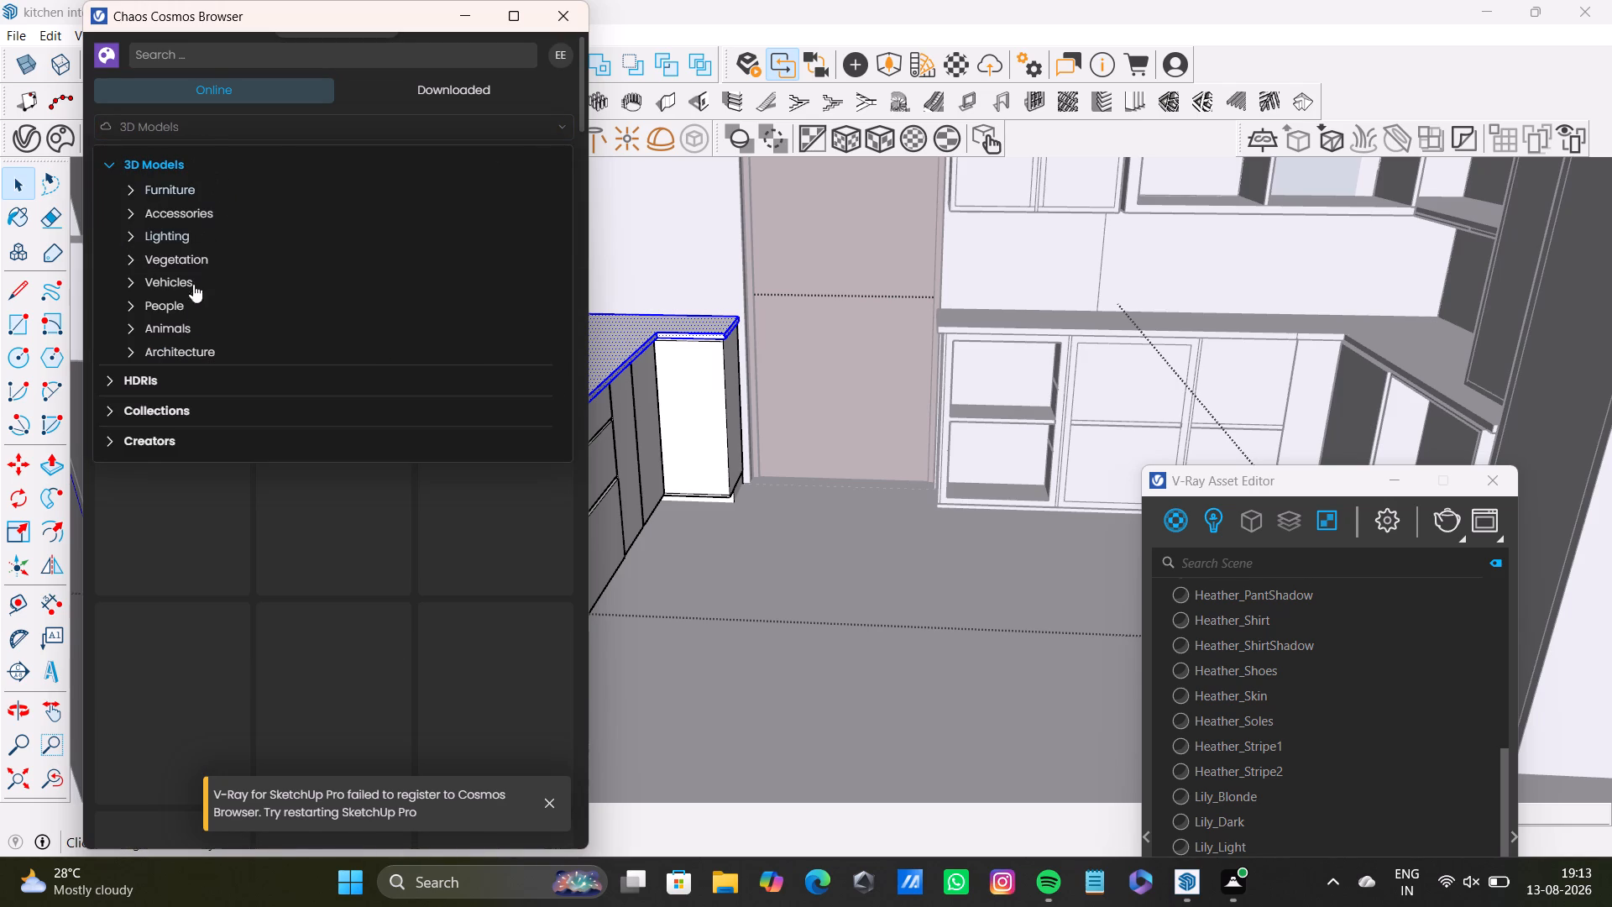
pyautogui.scroll(-2, 469, 532)
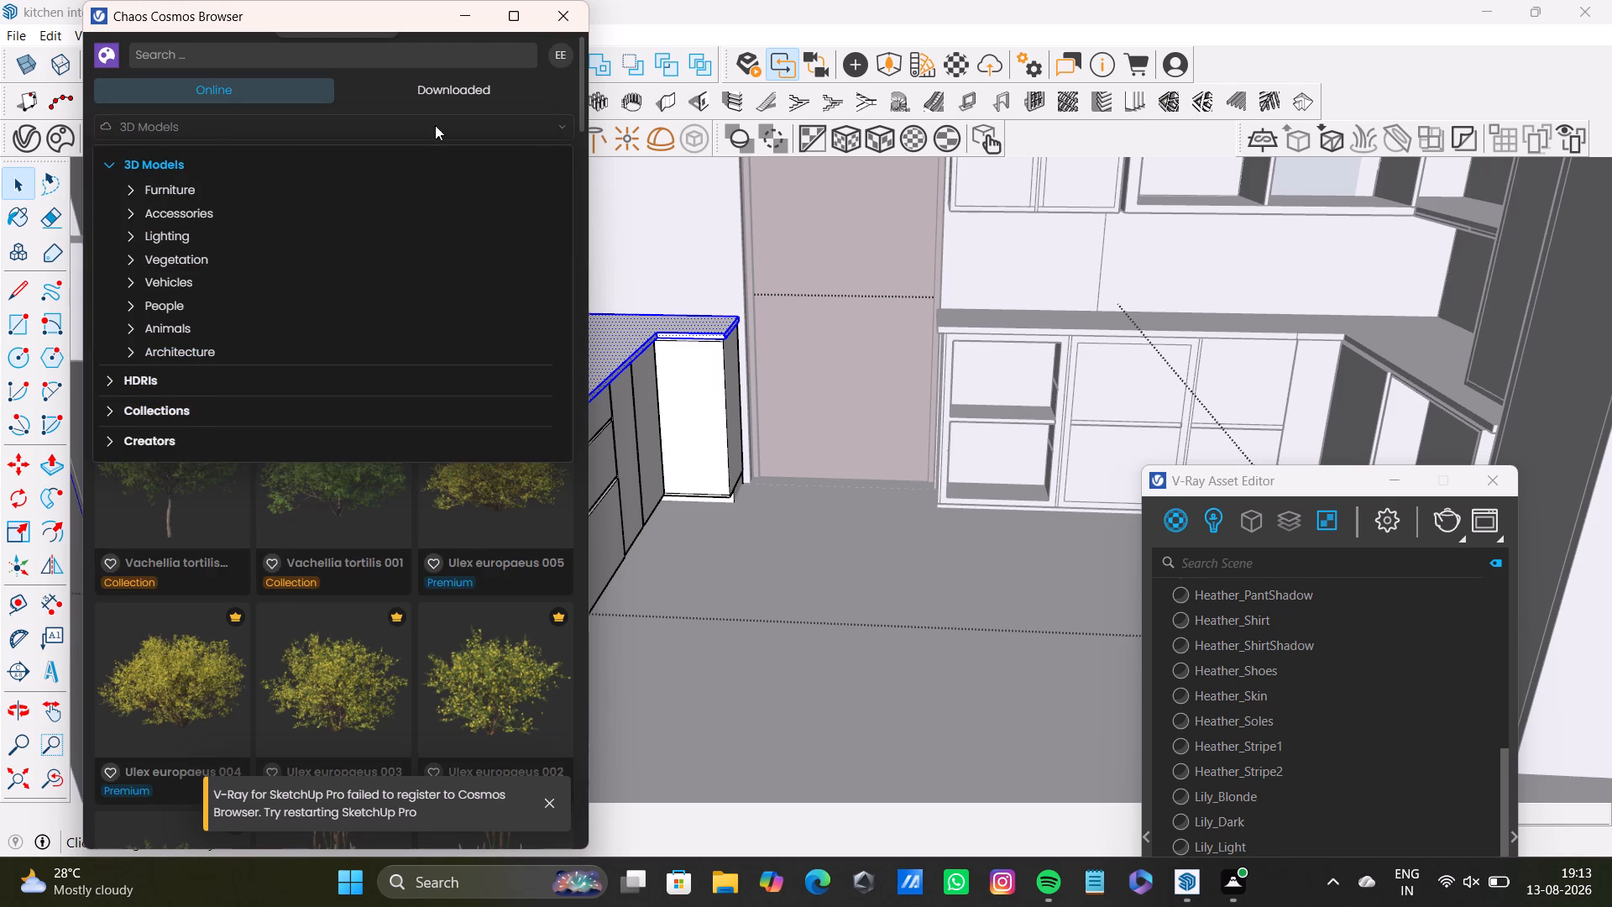
pyautogui.click(570, 8)
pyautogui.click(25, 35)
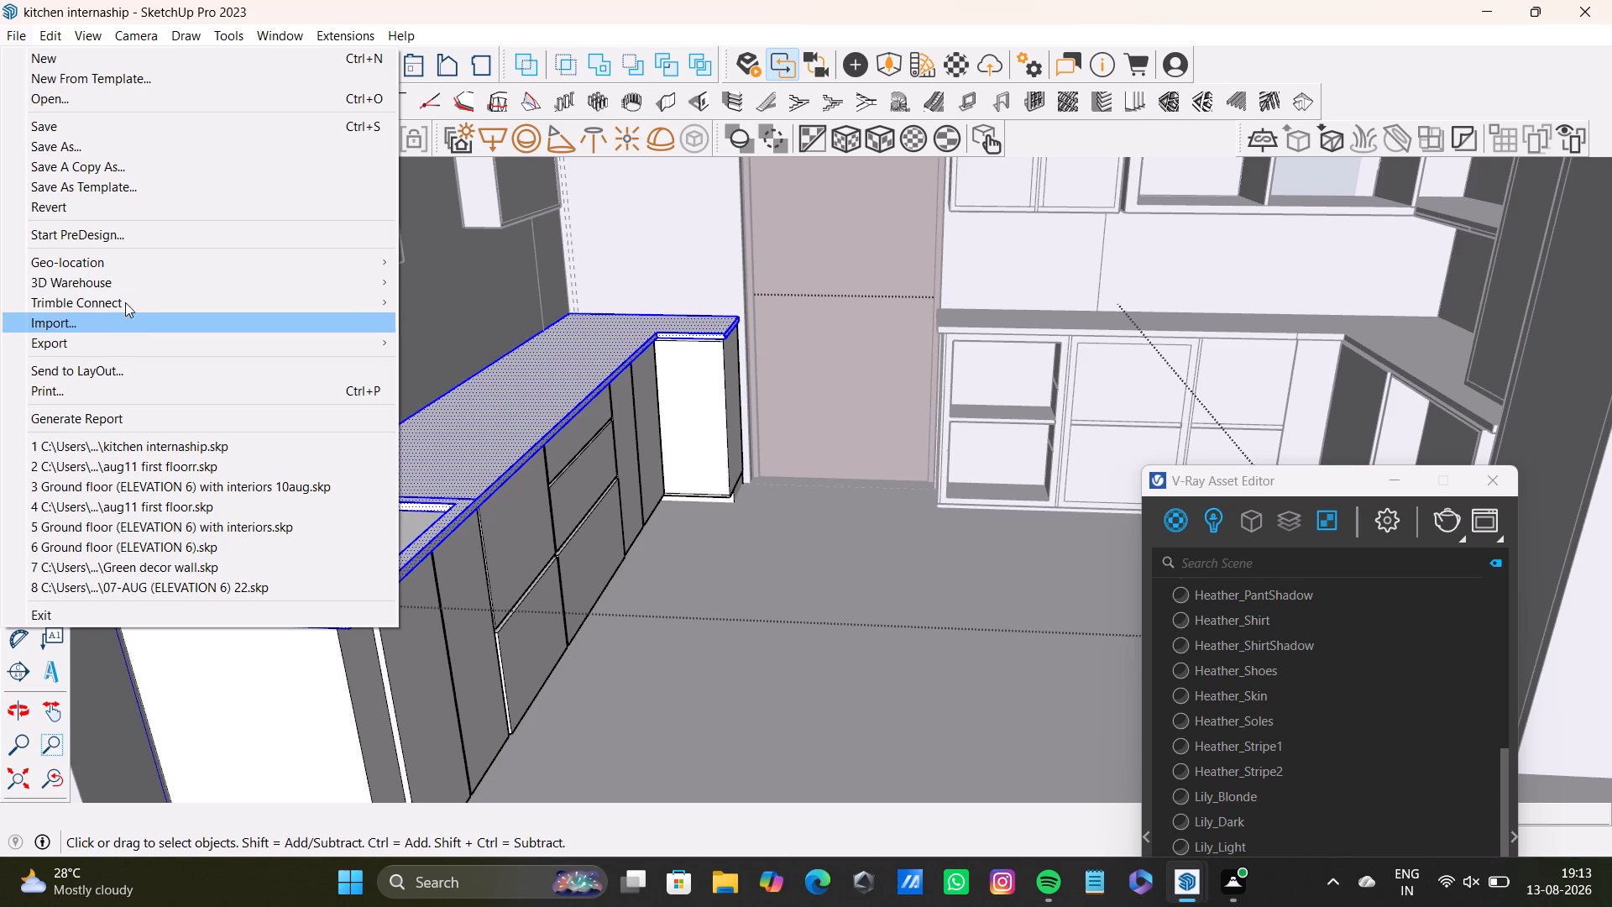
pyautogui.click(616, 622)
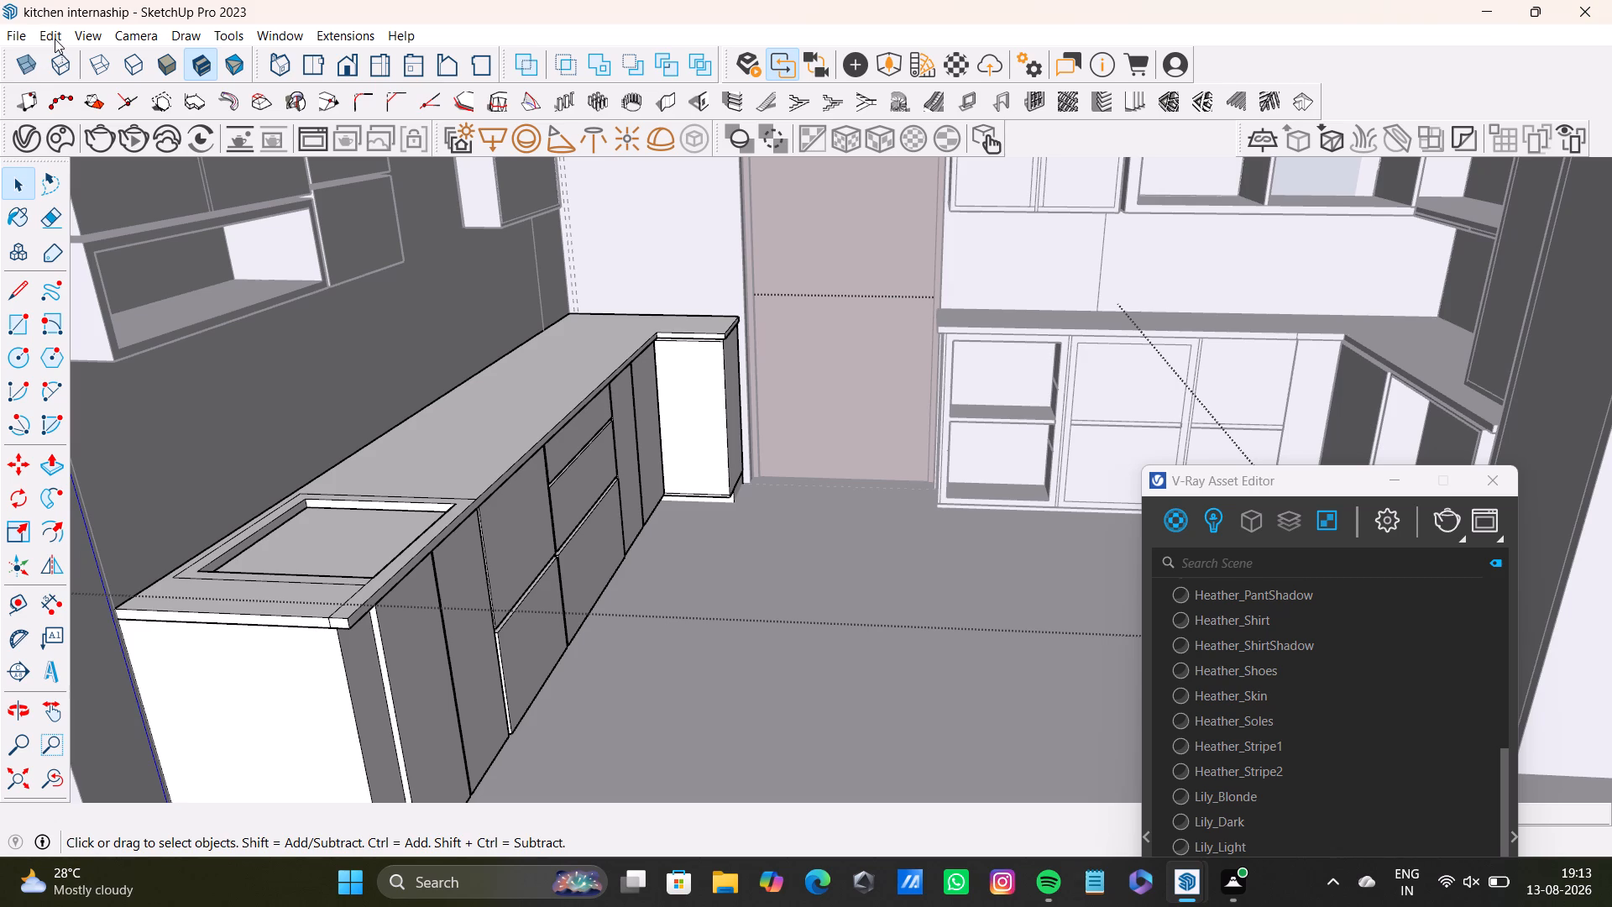
# Reopen the Chaos Cosmos browser, return to its online home page and check the categories and recent searches.
pyautogui.click(56, 143)
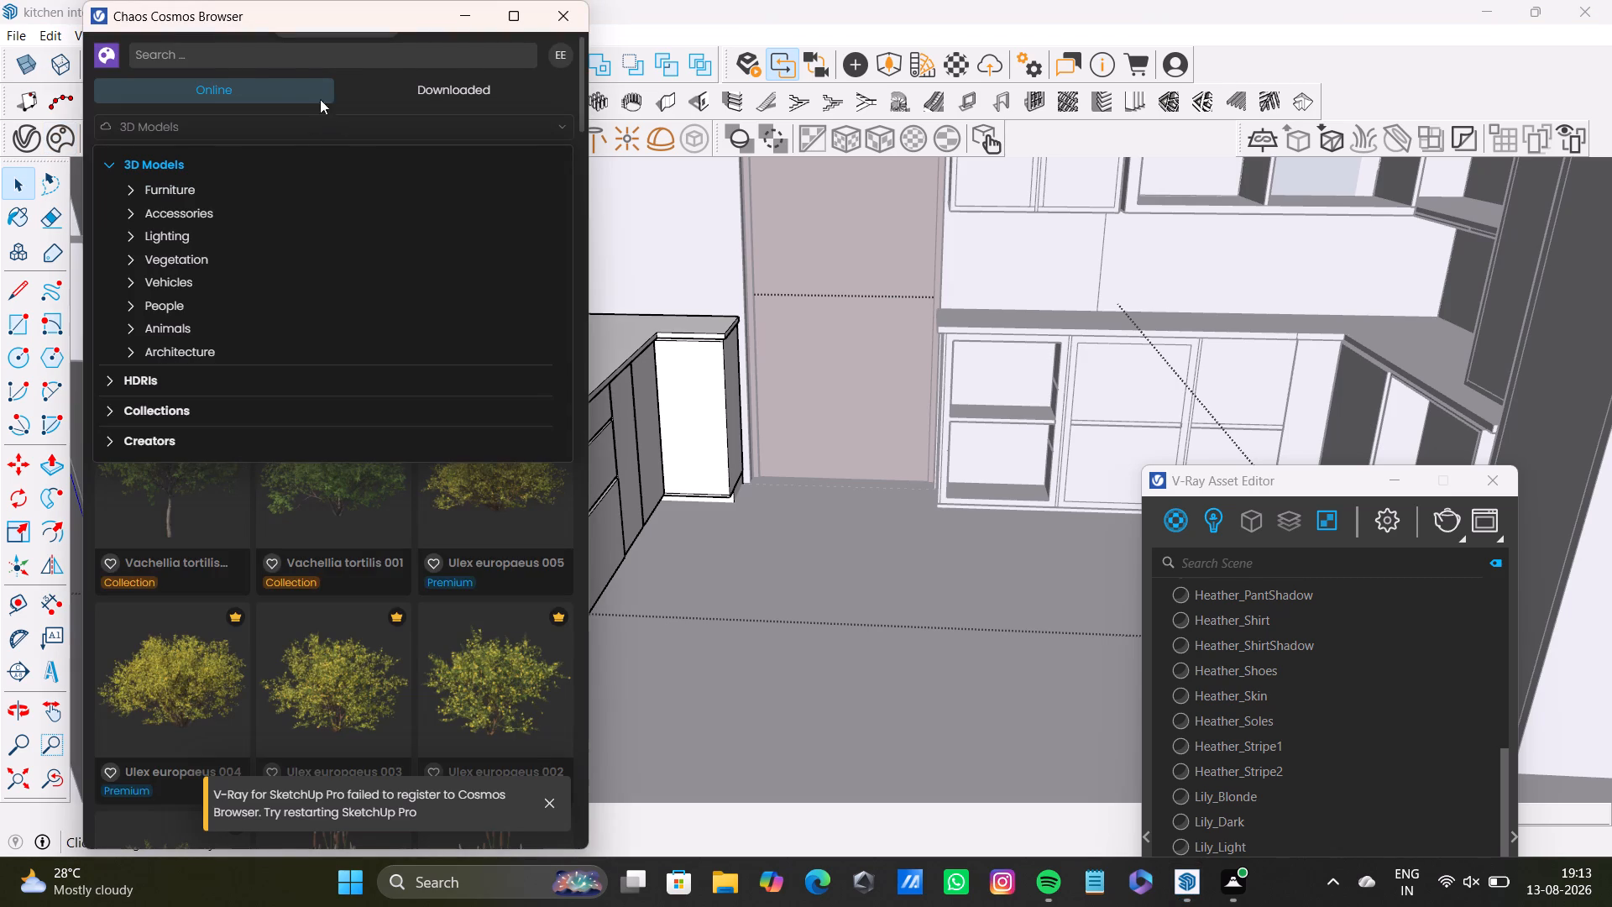
pyautogui.click(111, 50)
pyautogui.tripleClick(111, 50)
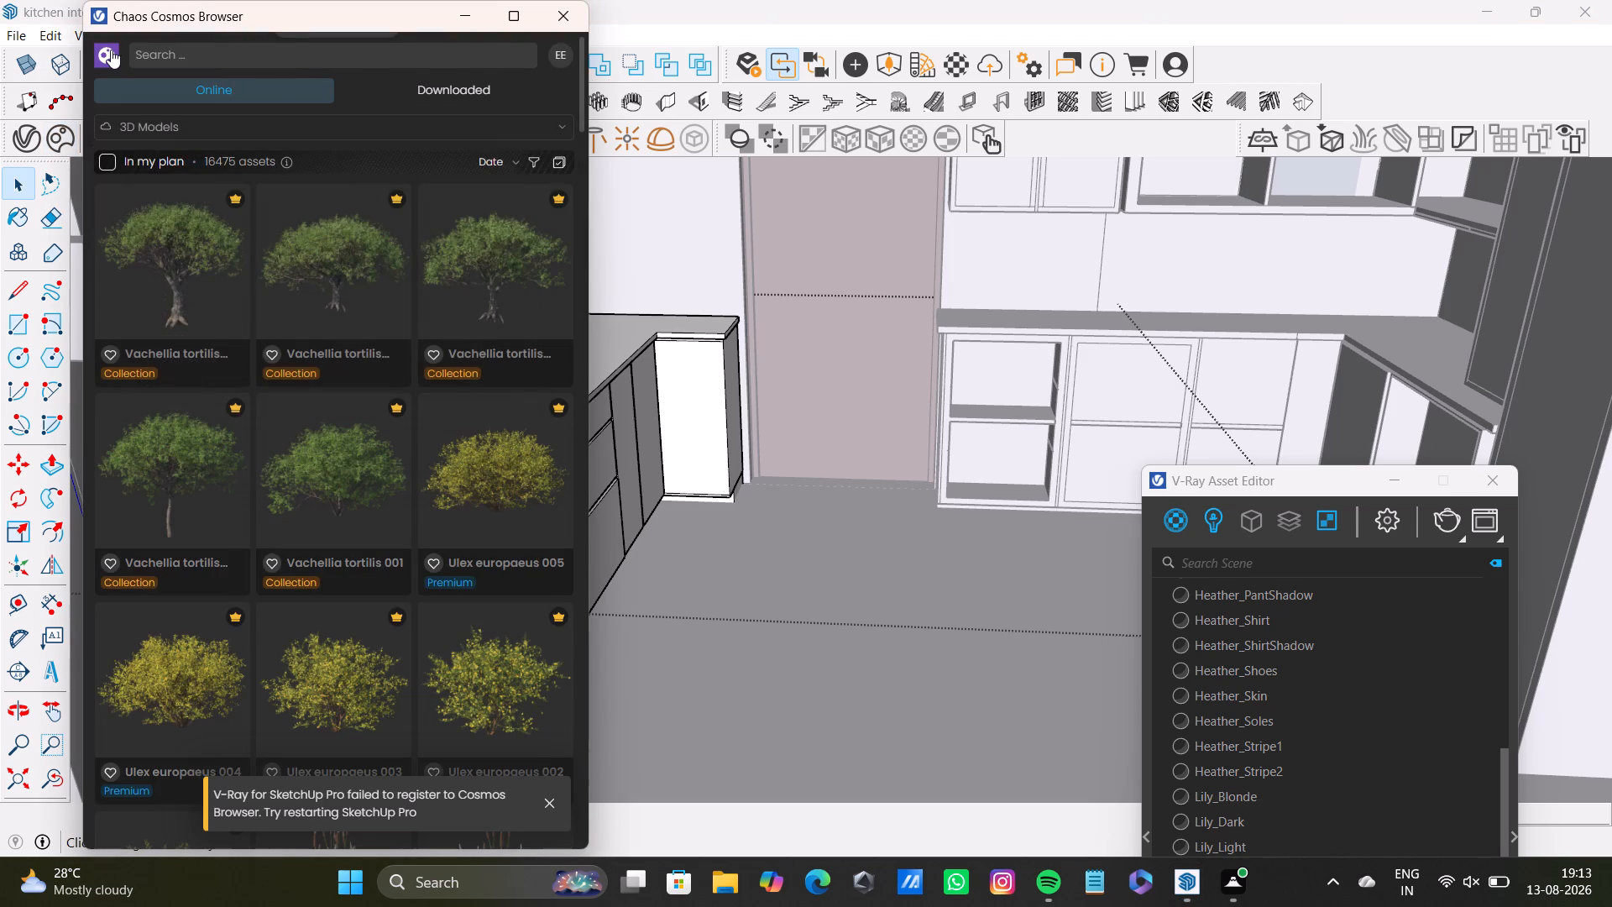
pyautogui.click(111, 50)
pyautogui.scroll(-8, 244, 321)
pyautogui.scroll(3, 245, 320)
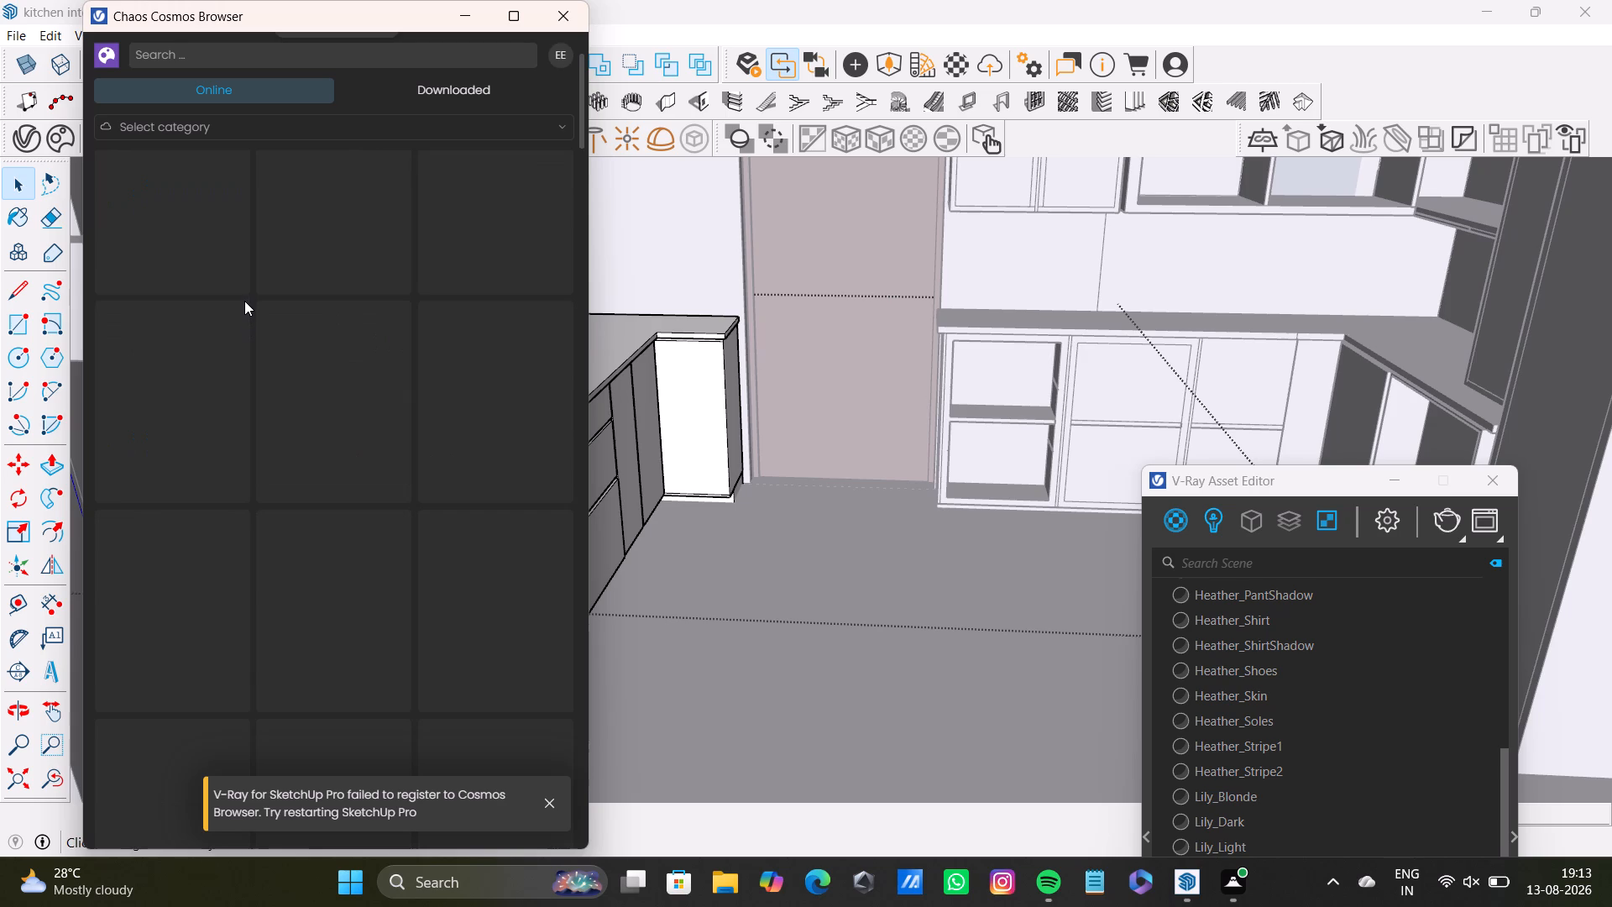
pyautogui.scroll(19, 244, 301)
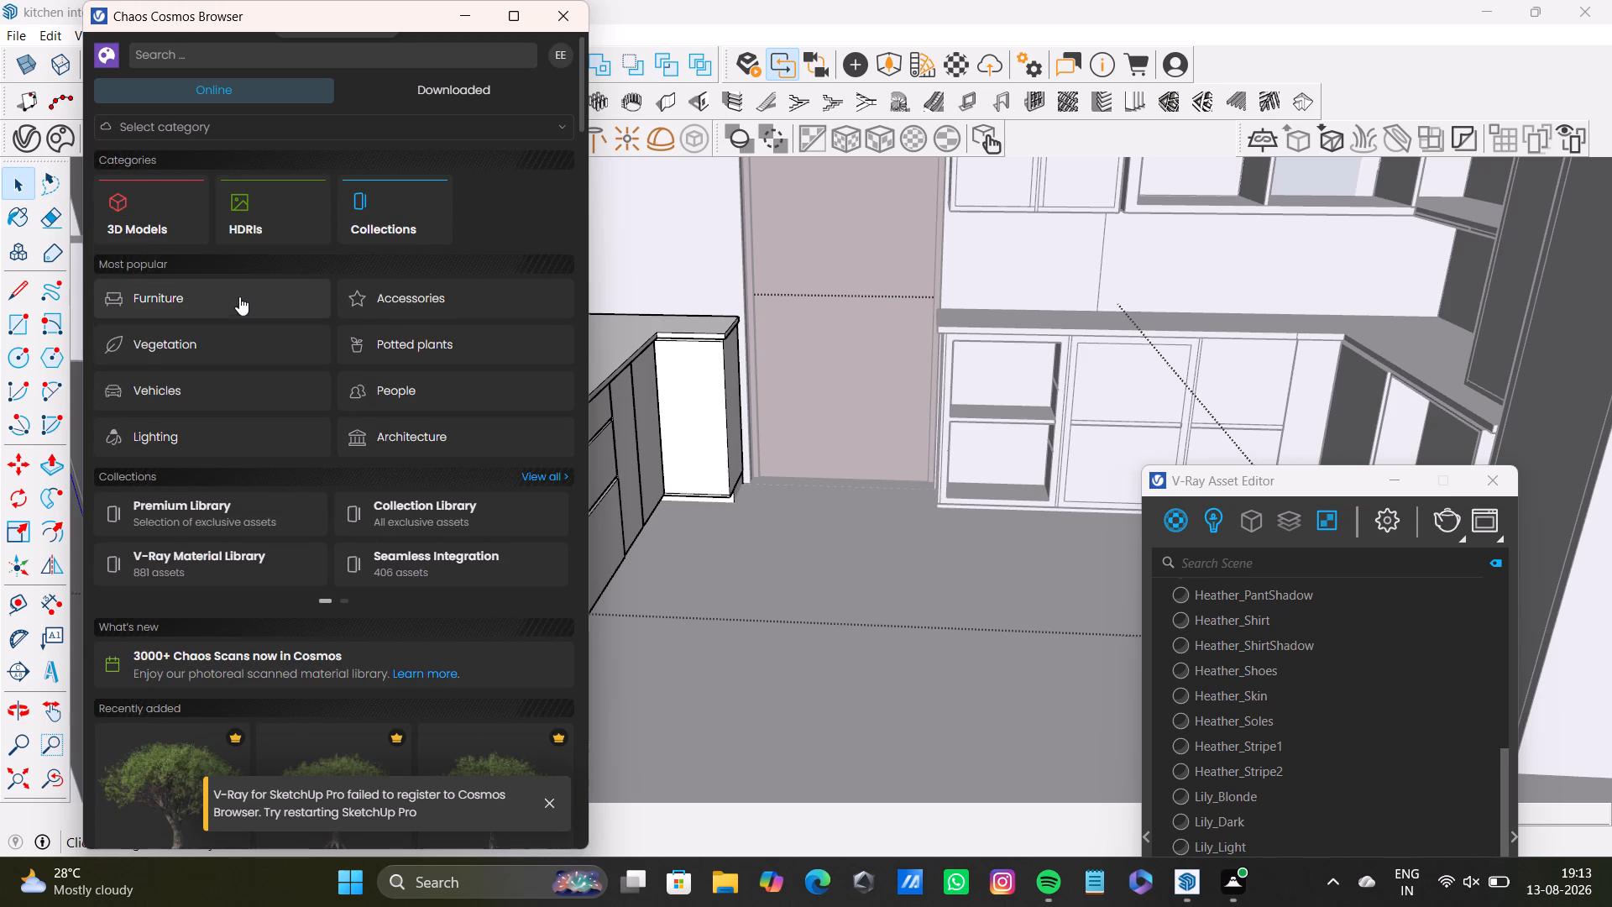
pyautogui.click(232, 57)
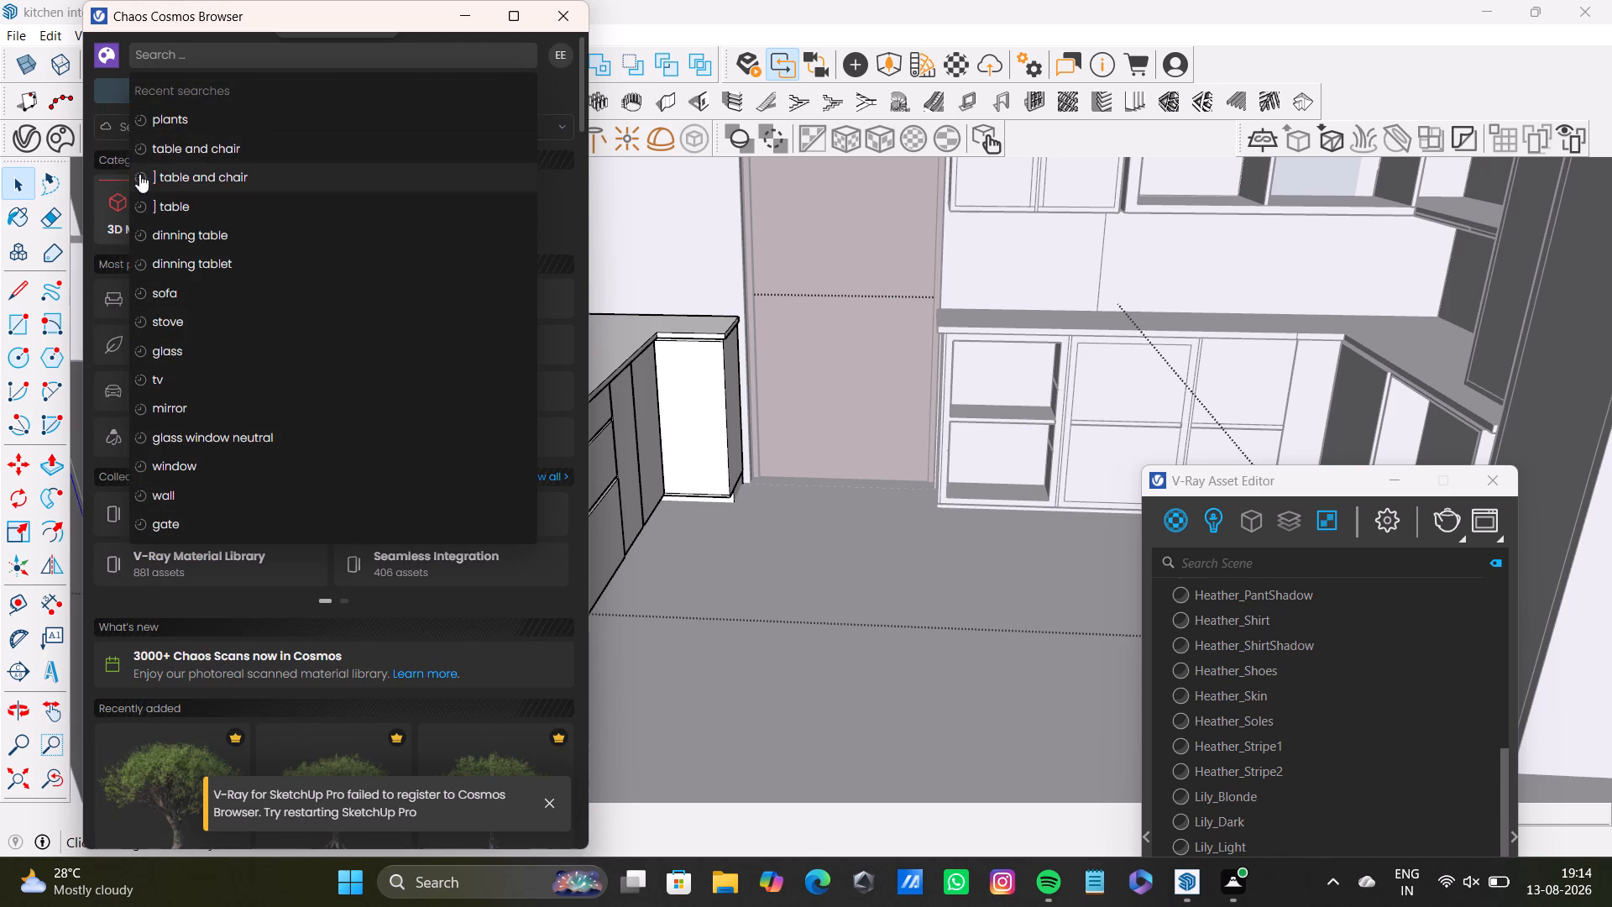
pyautogui.click(557, 192)
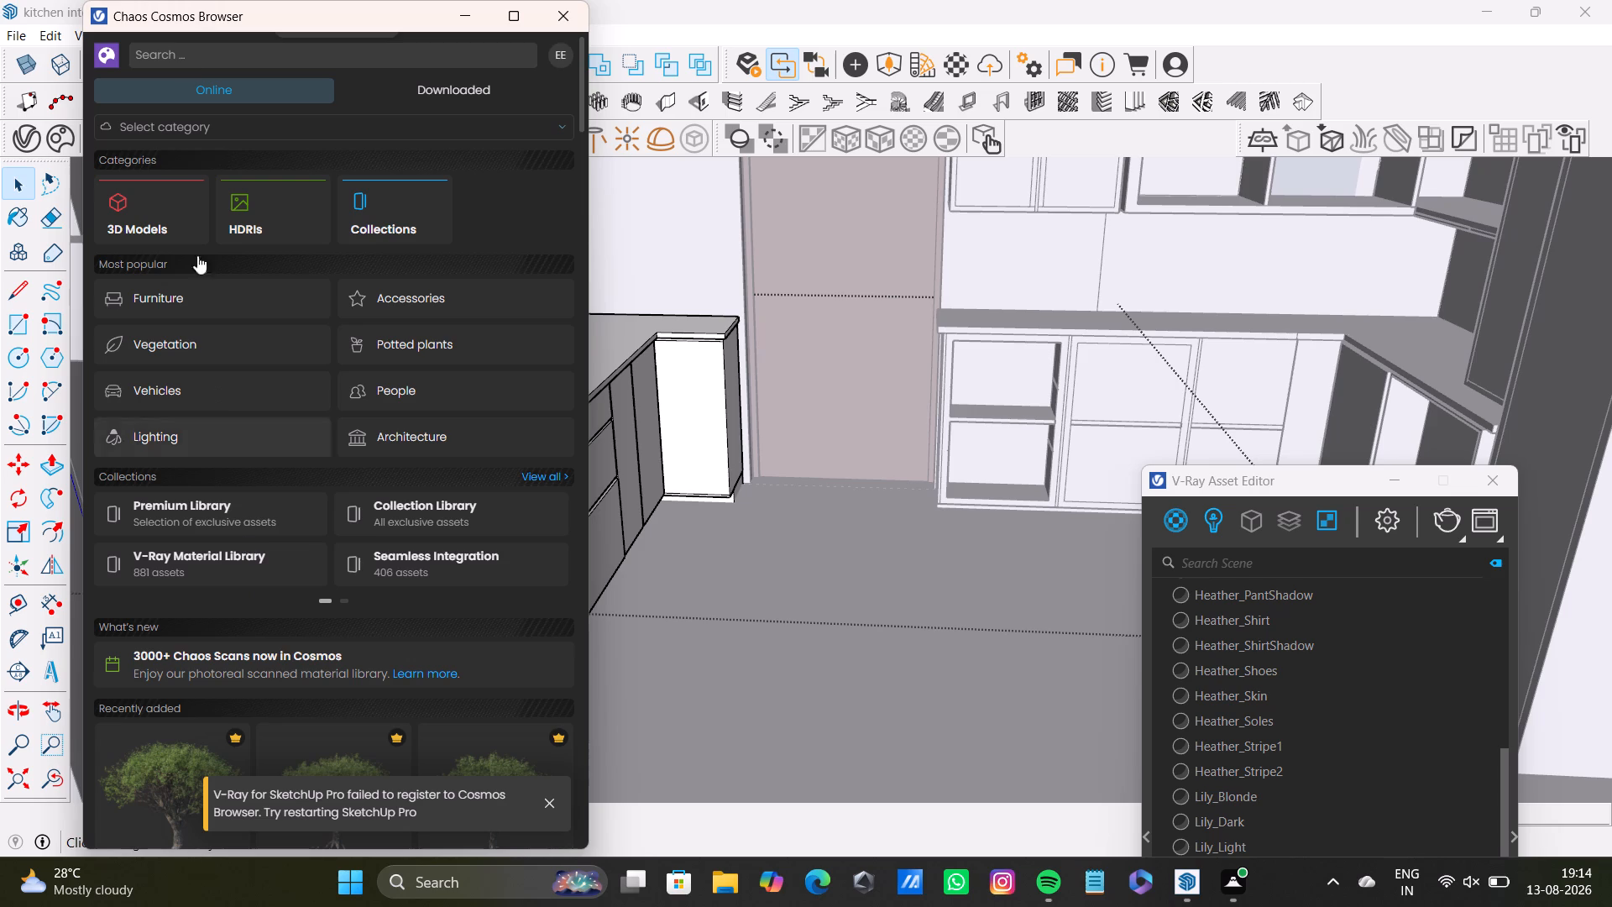
# Look through the recently added online assets on the Cosmos home page, then close the Cosmos browser.
pyautogui.scroll(-2, 210, 257)
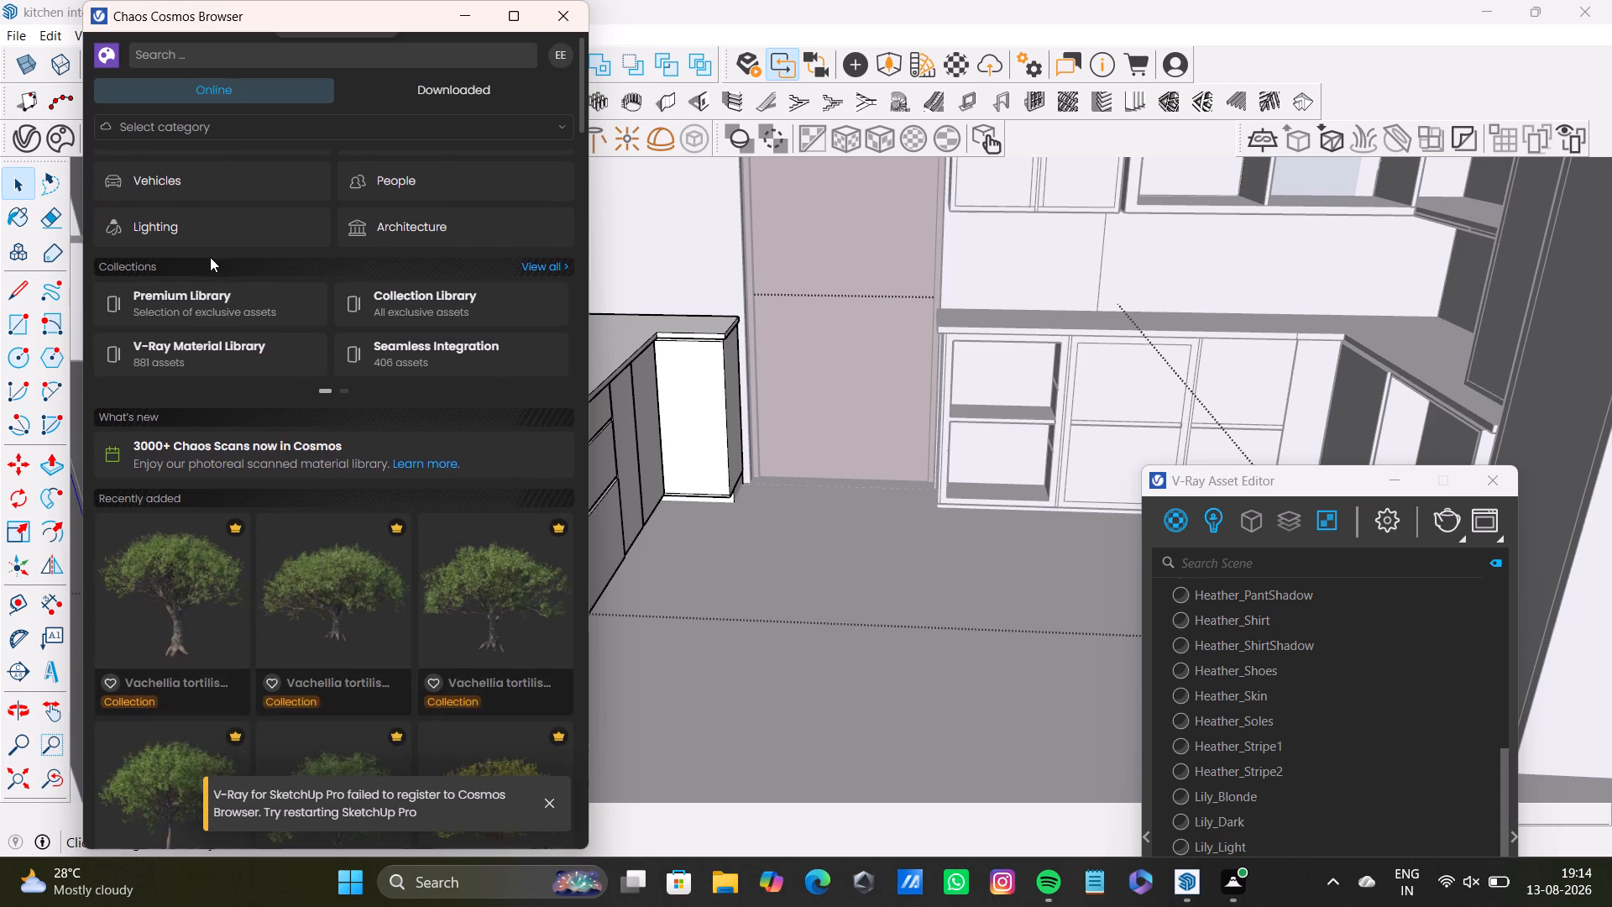
pyautogui.scroll(-20, 210, 257)
pyautogui.scroll(-8, 210, 257)
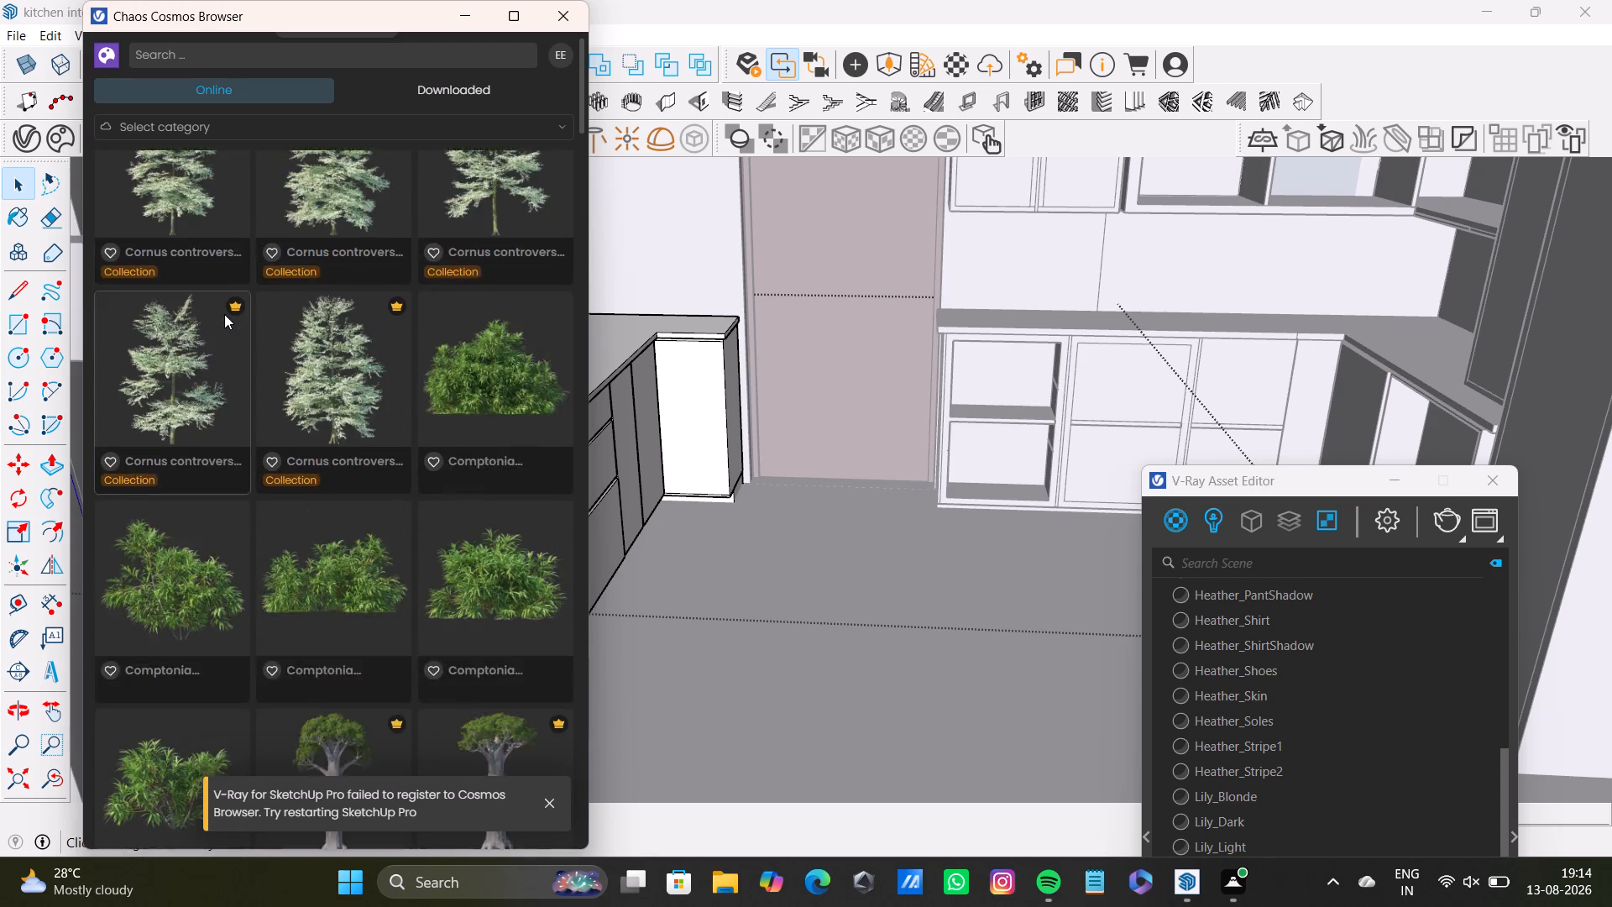
pyautogui.scroll(-18, 224, 314)
pyautogui.scroll(9, 224, 314)
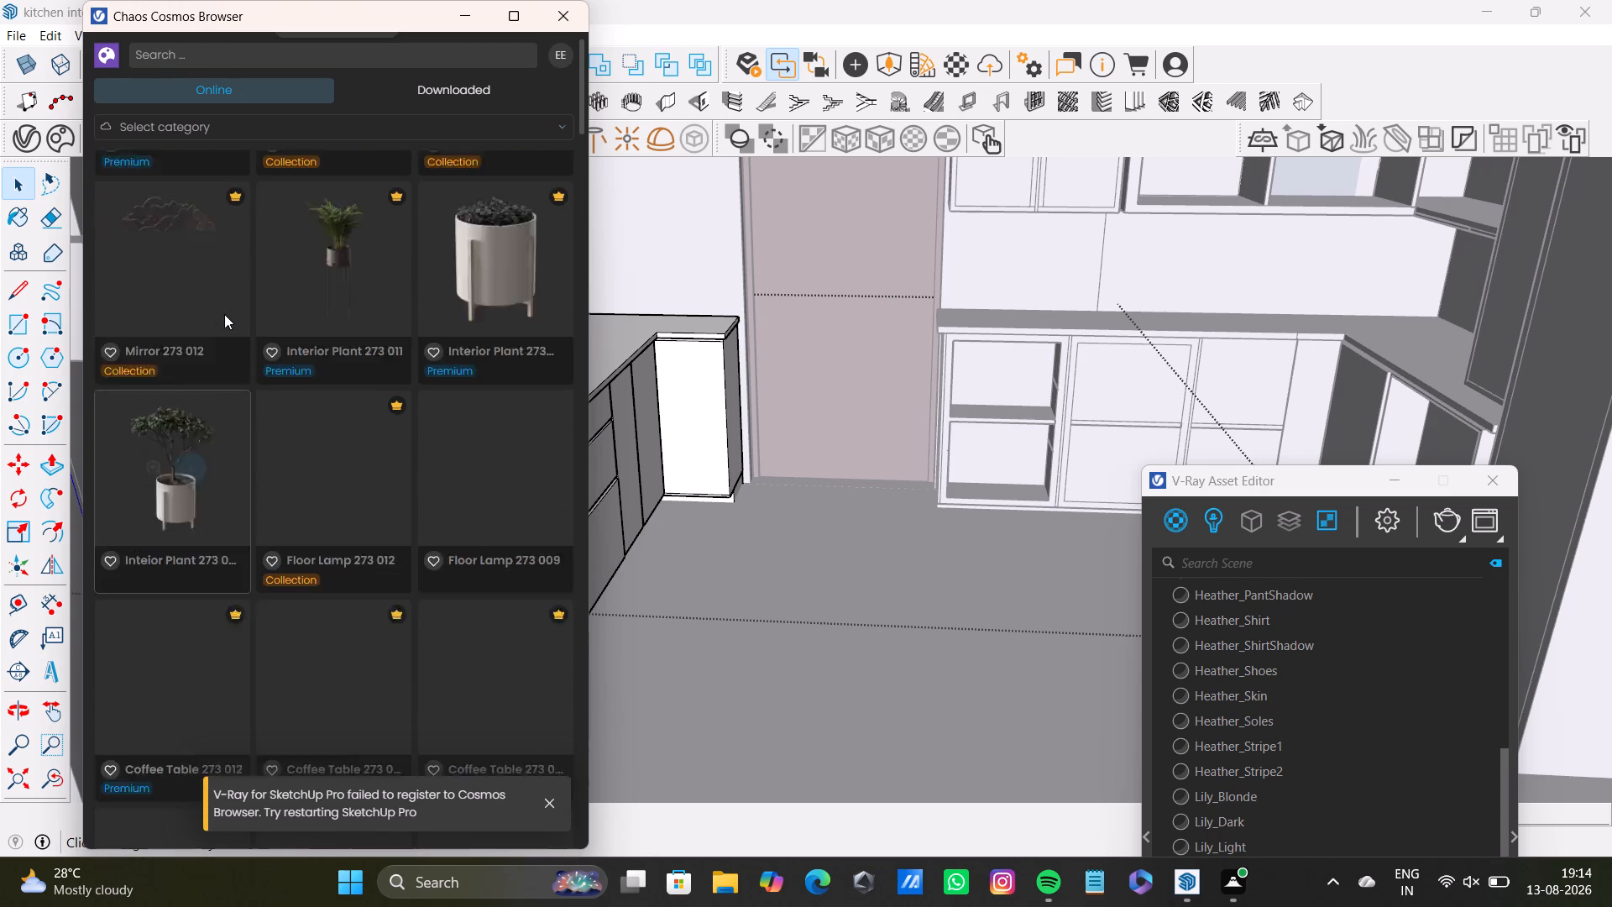
pyautogui.scroll(1, 224, 314)
pyautogui.click(552, 8)
pyautogui.click(62, 132)
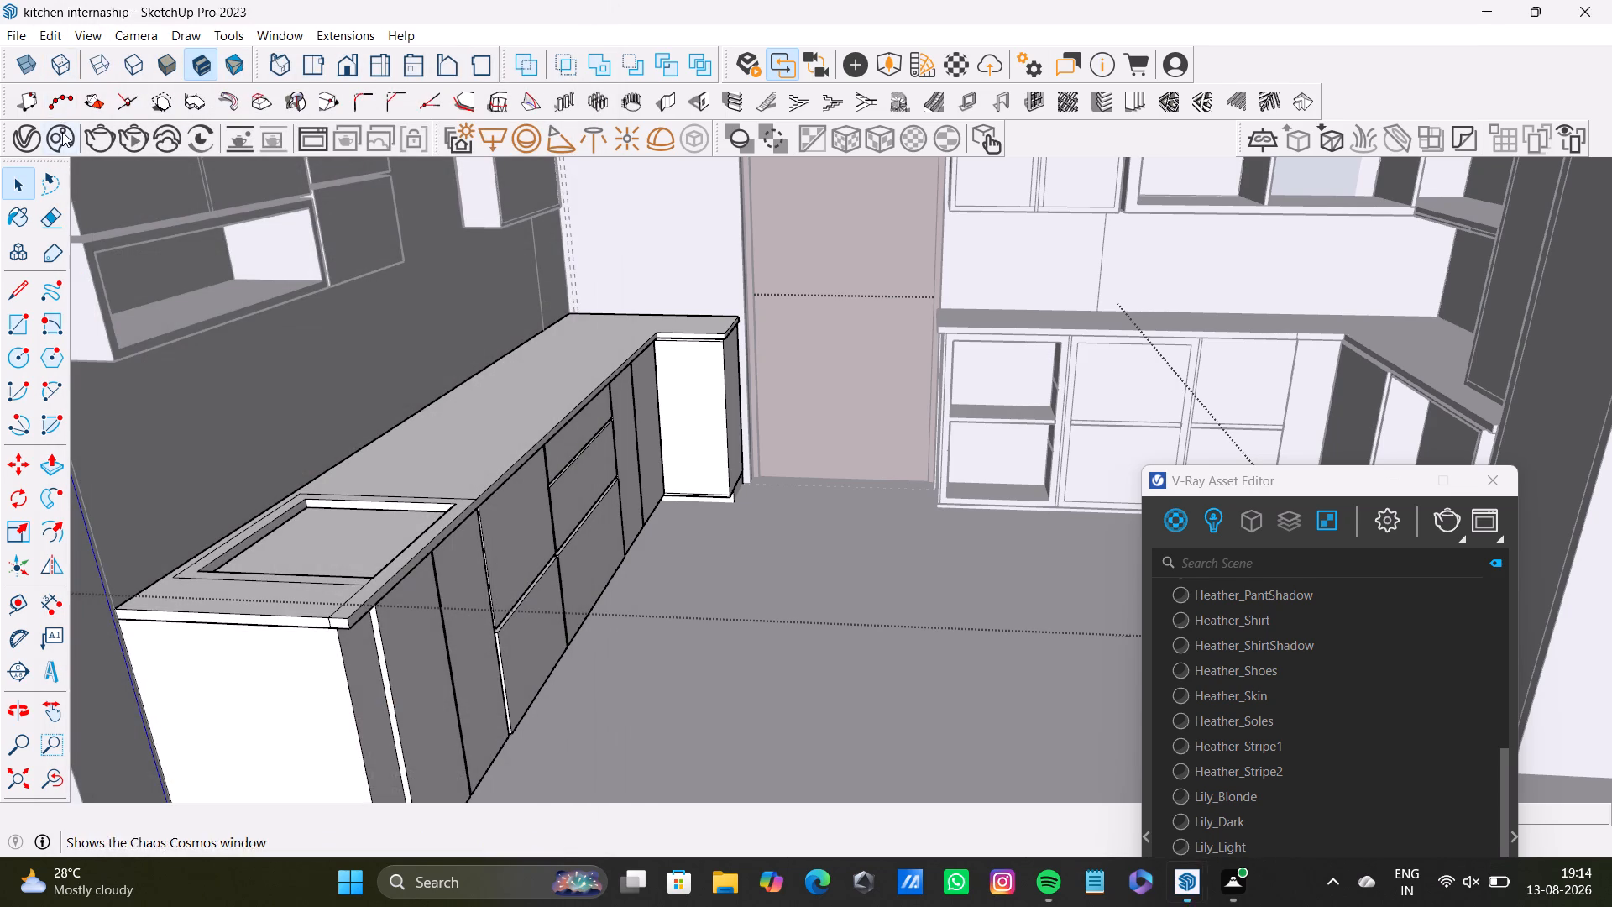
pyautogui.scroll(10, 320, 381)
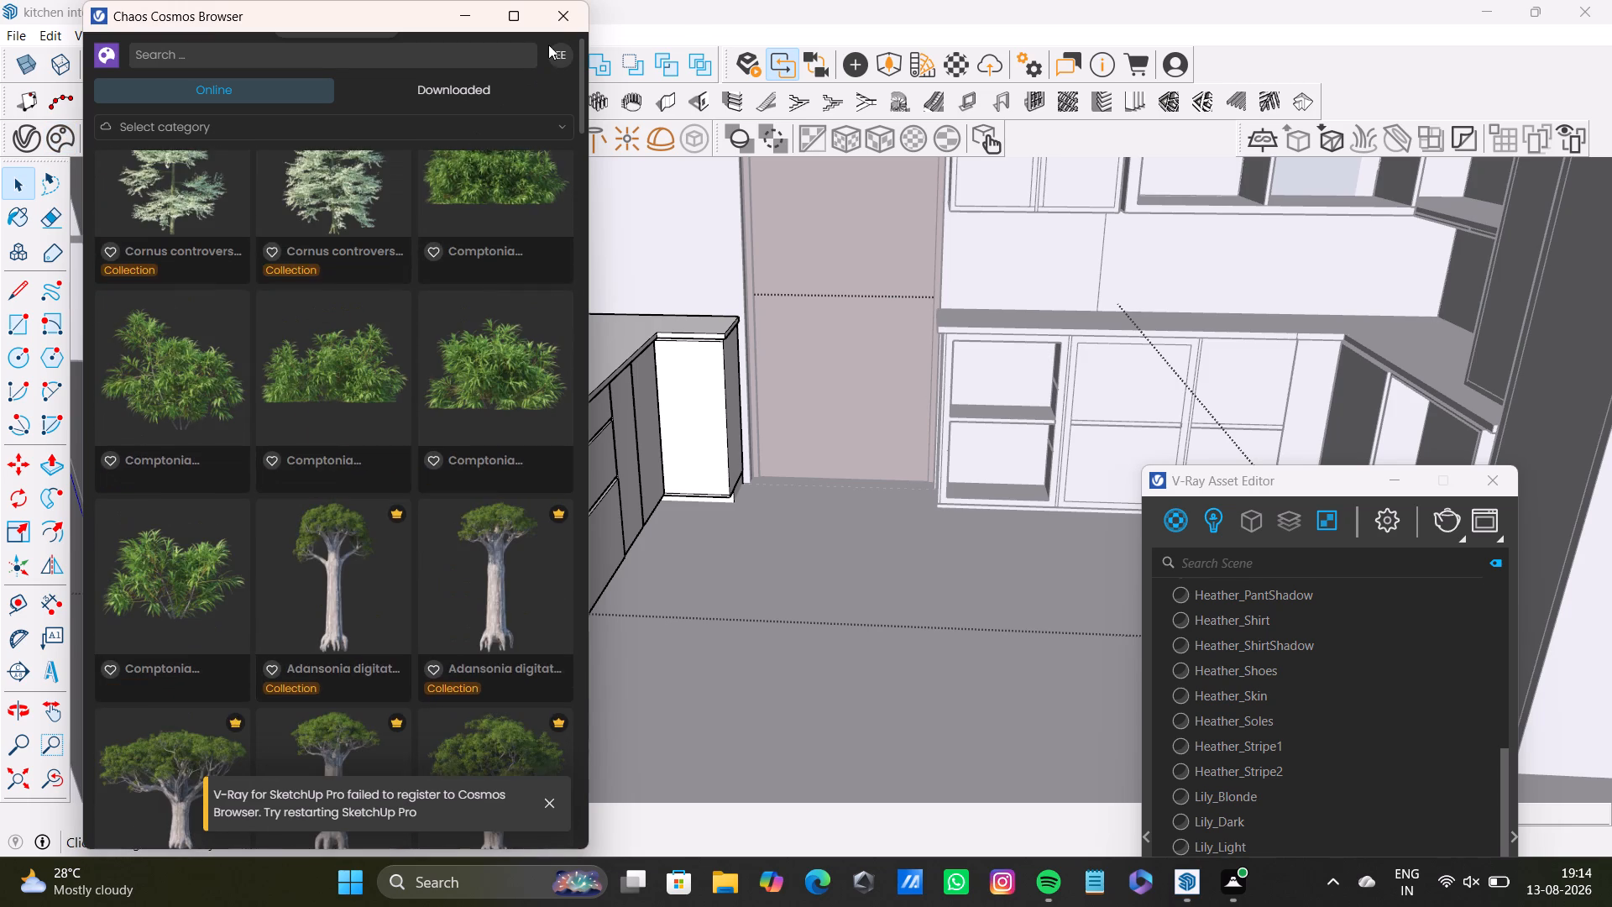
pyautogui.click(566, 21)
# Paint the top face of the countertop with the sink cutout using Carrera Marble from the Stone materials.
pyautogui.moveTo(753, 674); pyautogui.dragTo(680, 730, button='middle')
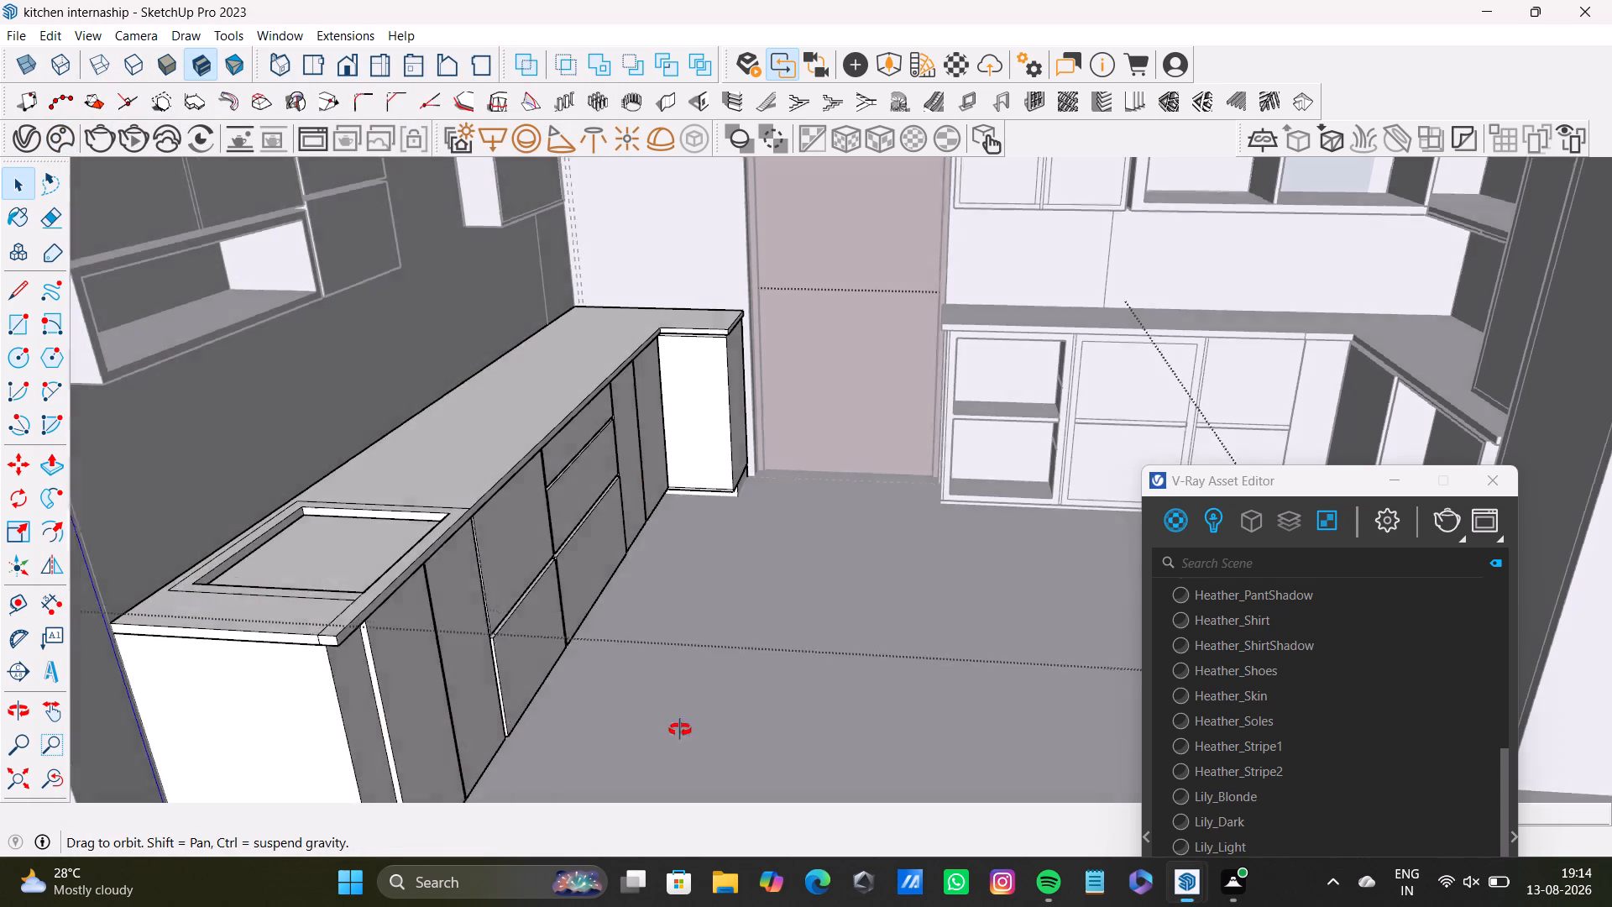
pyautogui.moveTo(680, 730); pyautogui.dragTo(572, 748, button='middle')
pyautogui.click(452, 418)
pyautogui.click(452, 431)
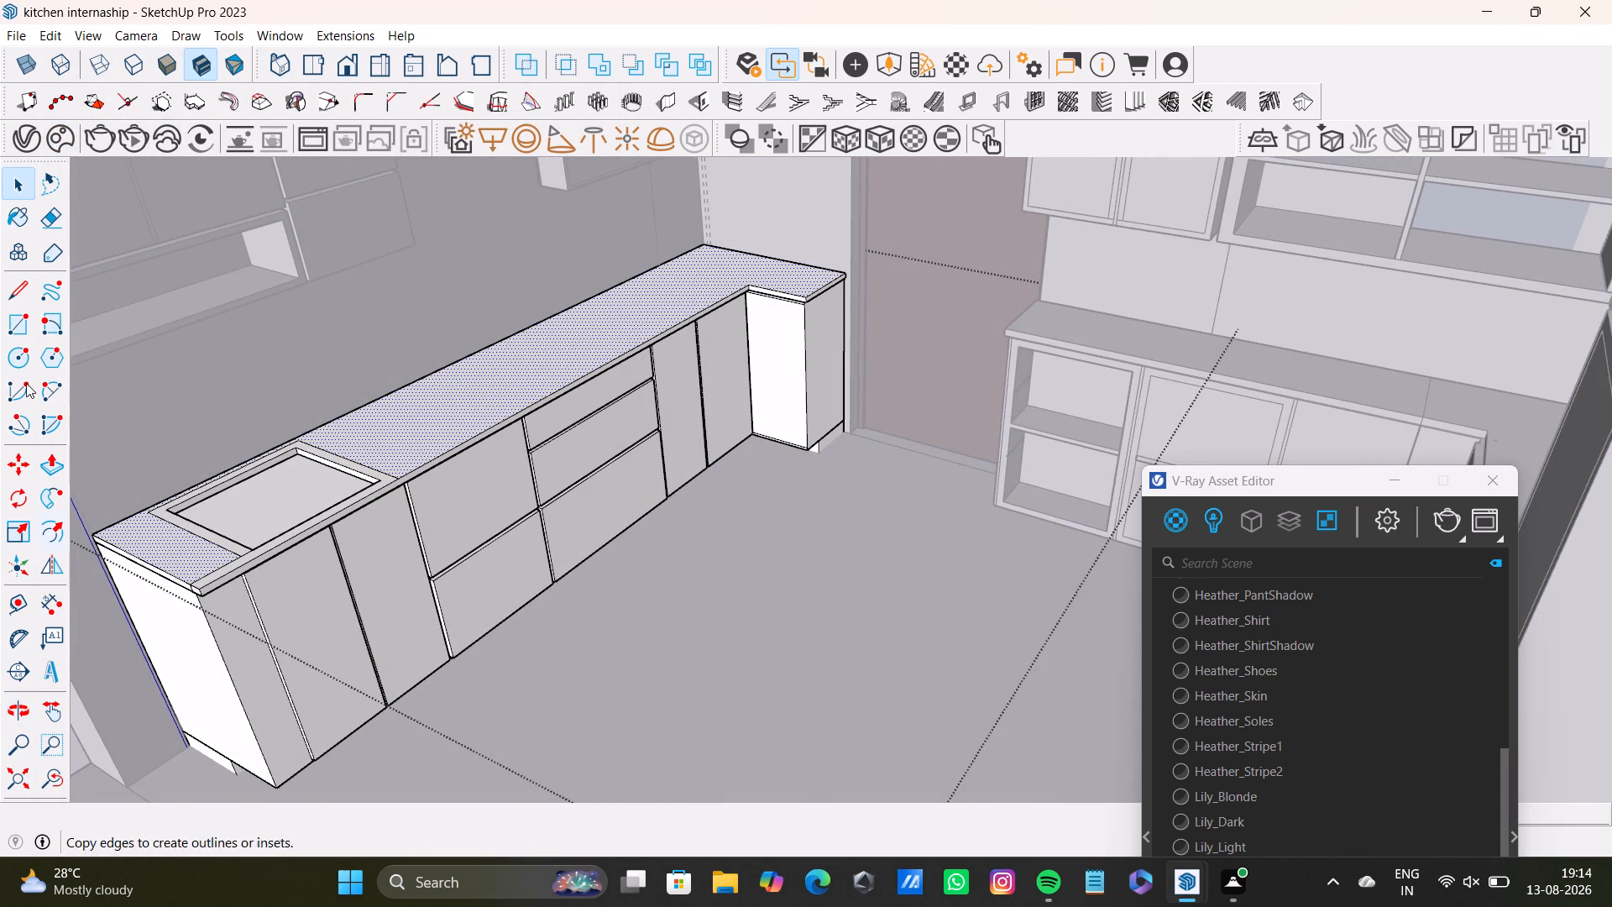
pyautogui.click(24, 210)
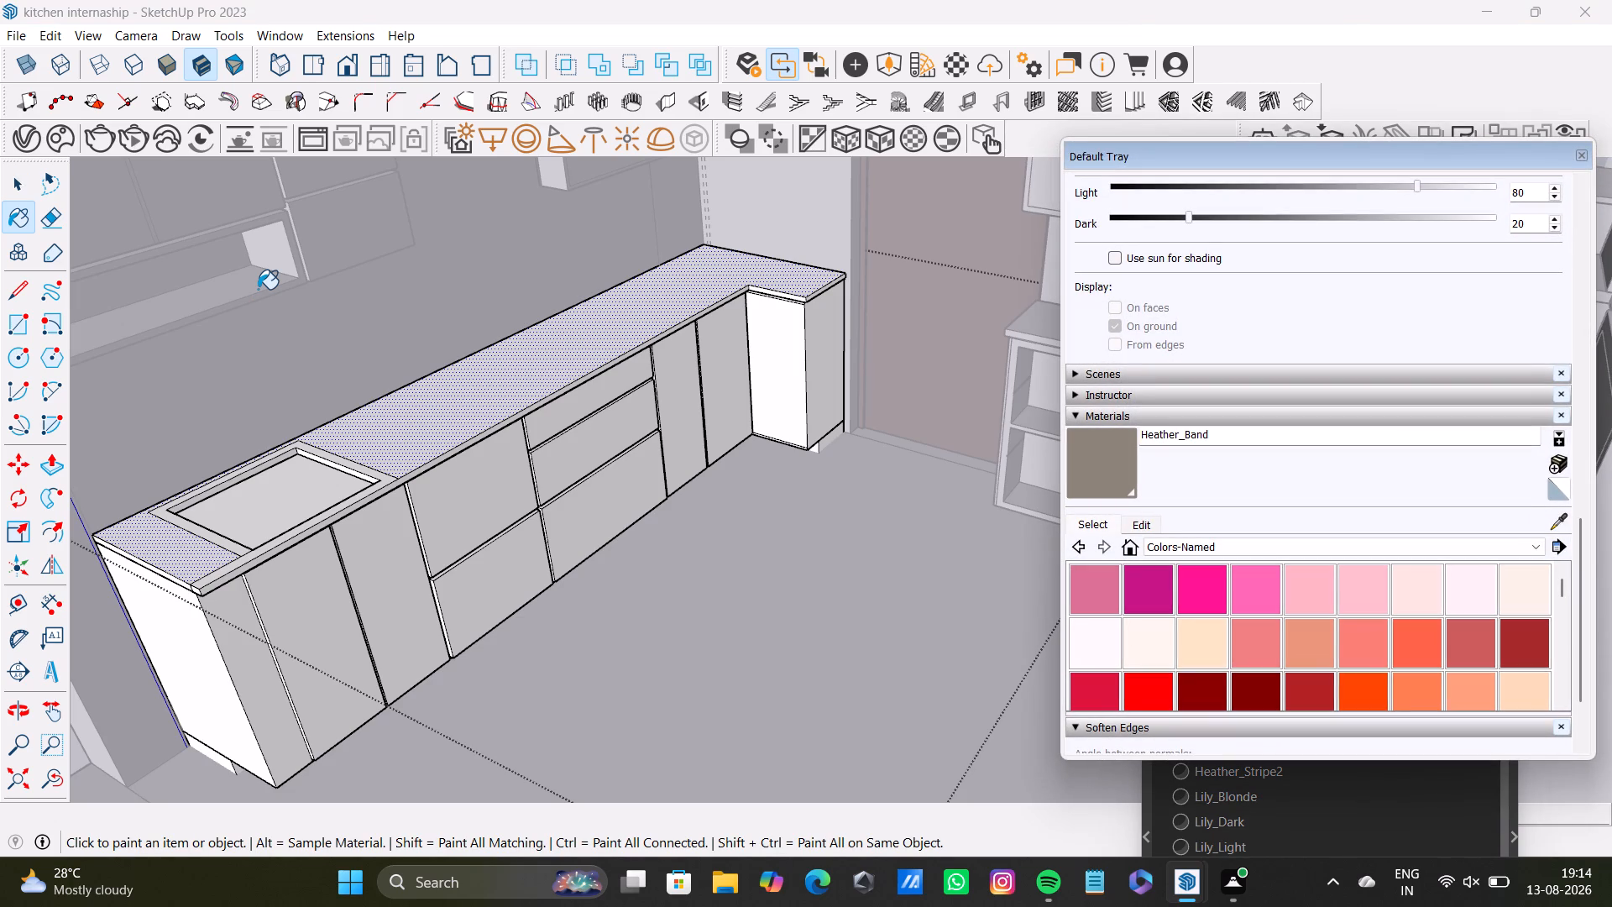
pyautogui.click(1263, 548)
pyautogui.scroll(-1, 1233, 653)
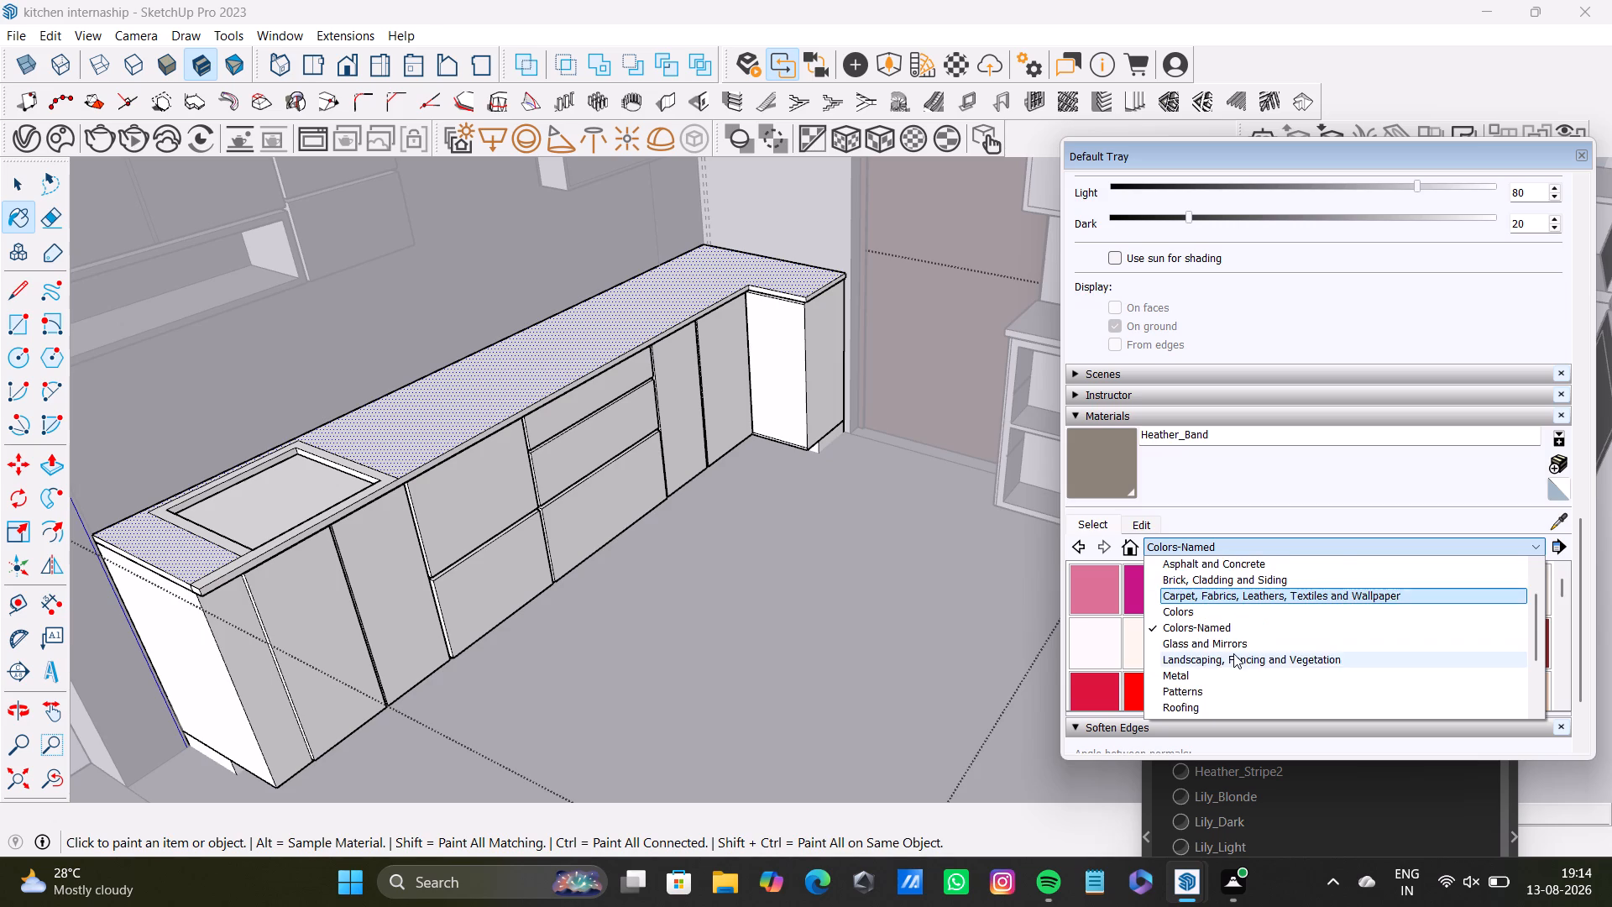
pyautogui.scroll(-4, 1233, 653)
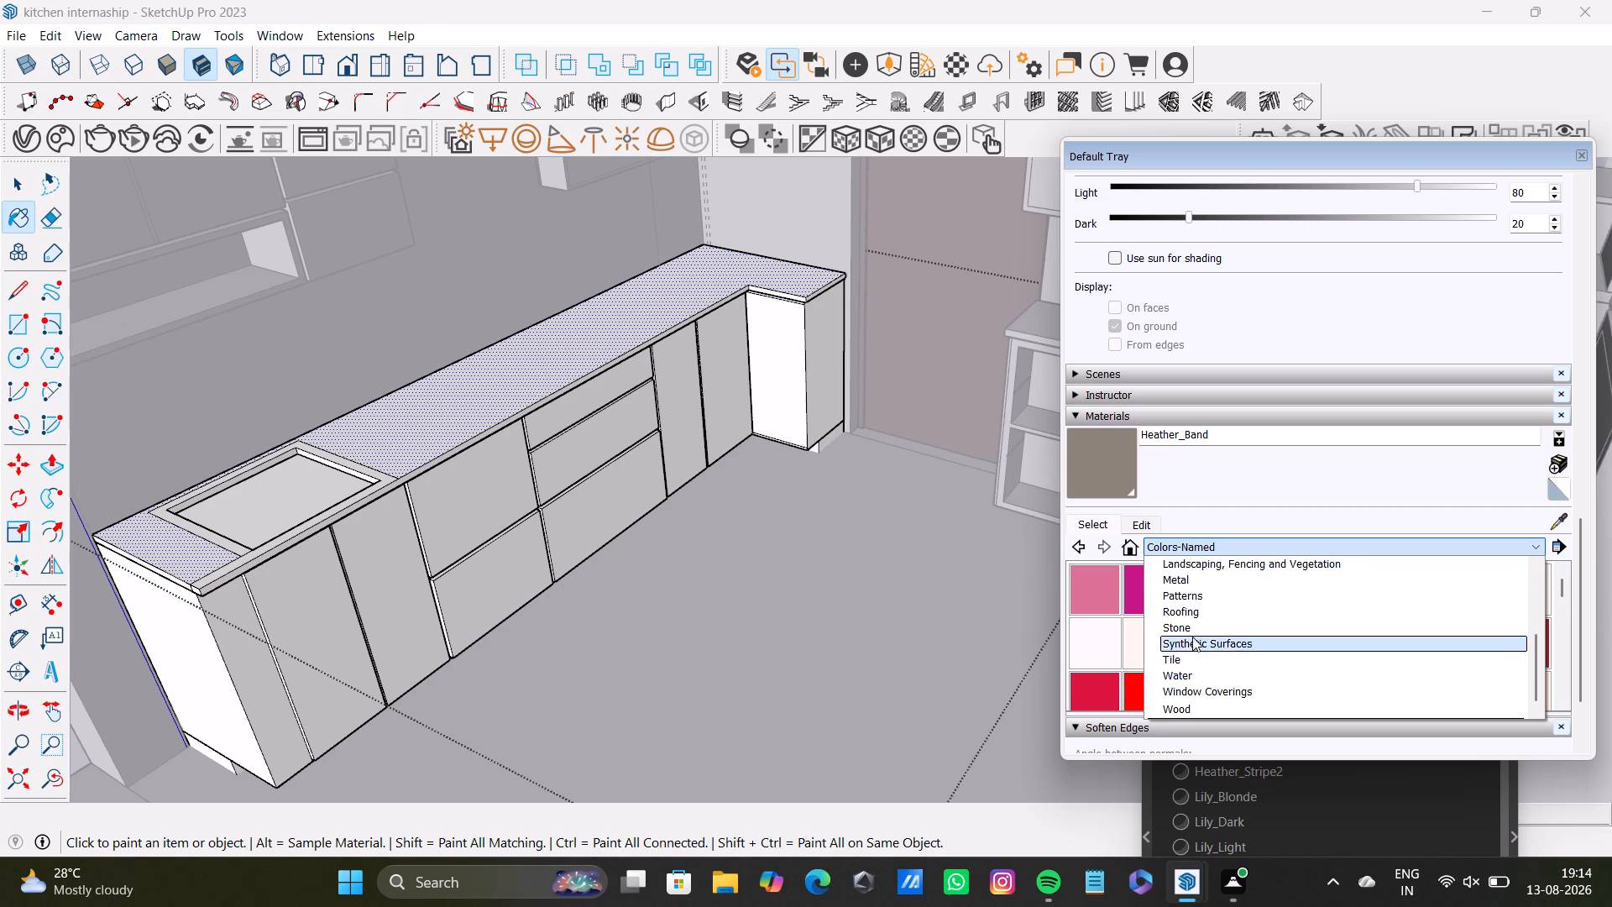
pyautogui.click(1191, 628)
pyautogui.click(1105, 595)
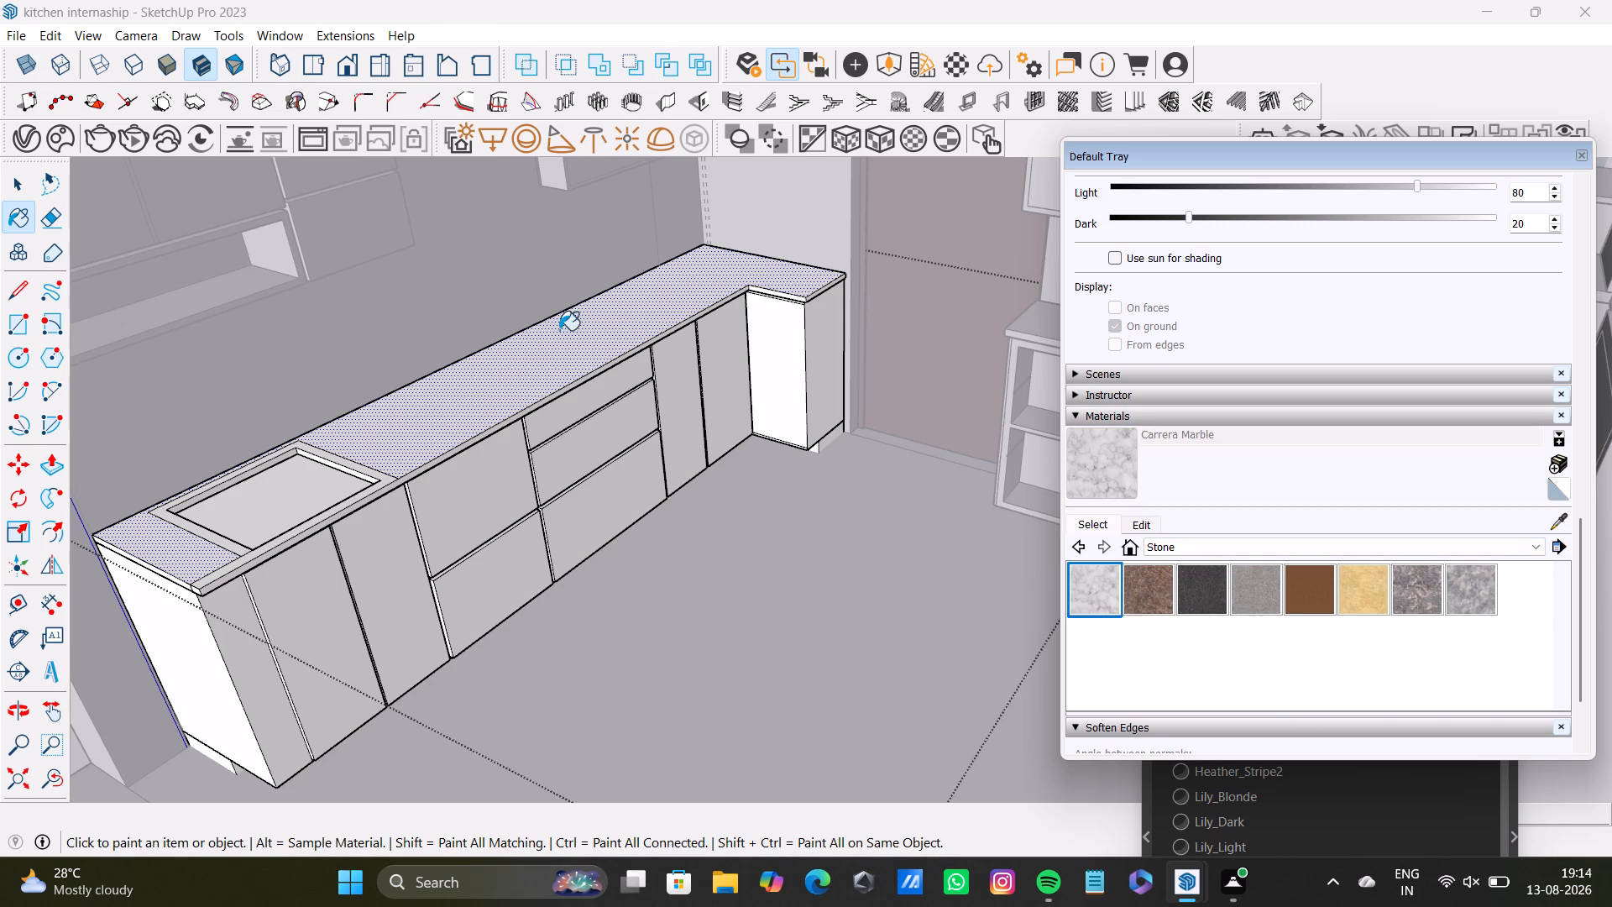
pyautogui.click(551, 352)
pyautogui.click(557, 377)
pyautogui.click(547, 380)
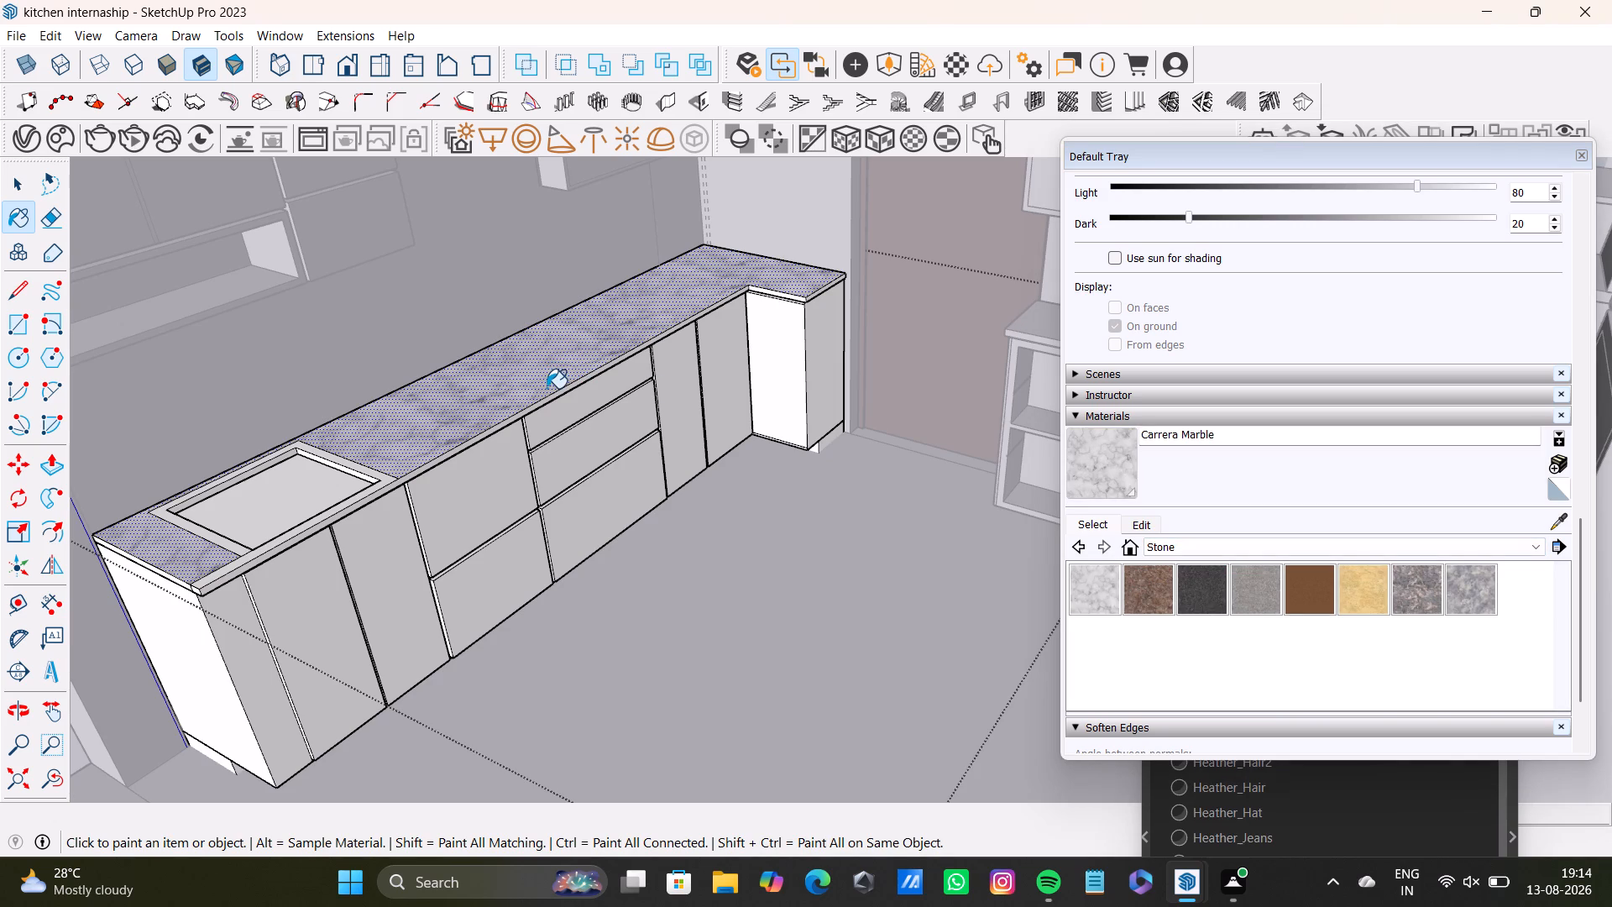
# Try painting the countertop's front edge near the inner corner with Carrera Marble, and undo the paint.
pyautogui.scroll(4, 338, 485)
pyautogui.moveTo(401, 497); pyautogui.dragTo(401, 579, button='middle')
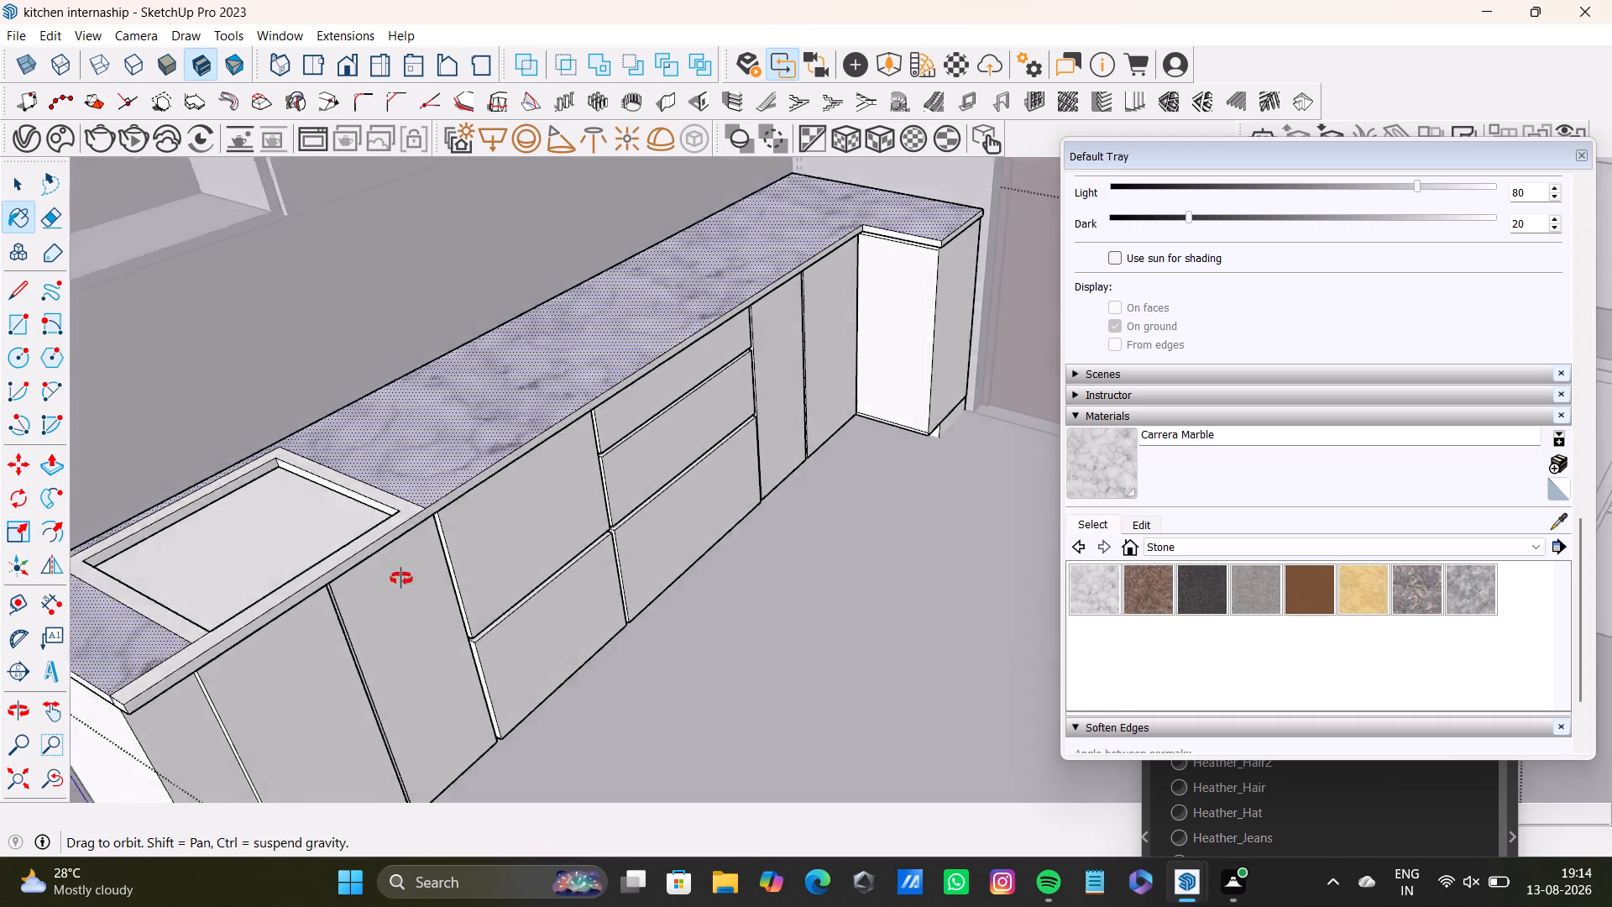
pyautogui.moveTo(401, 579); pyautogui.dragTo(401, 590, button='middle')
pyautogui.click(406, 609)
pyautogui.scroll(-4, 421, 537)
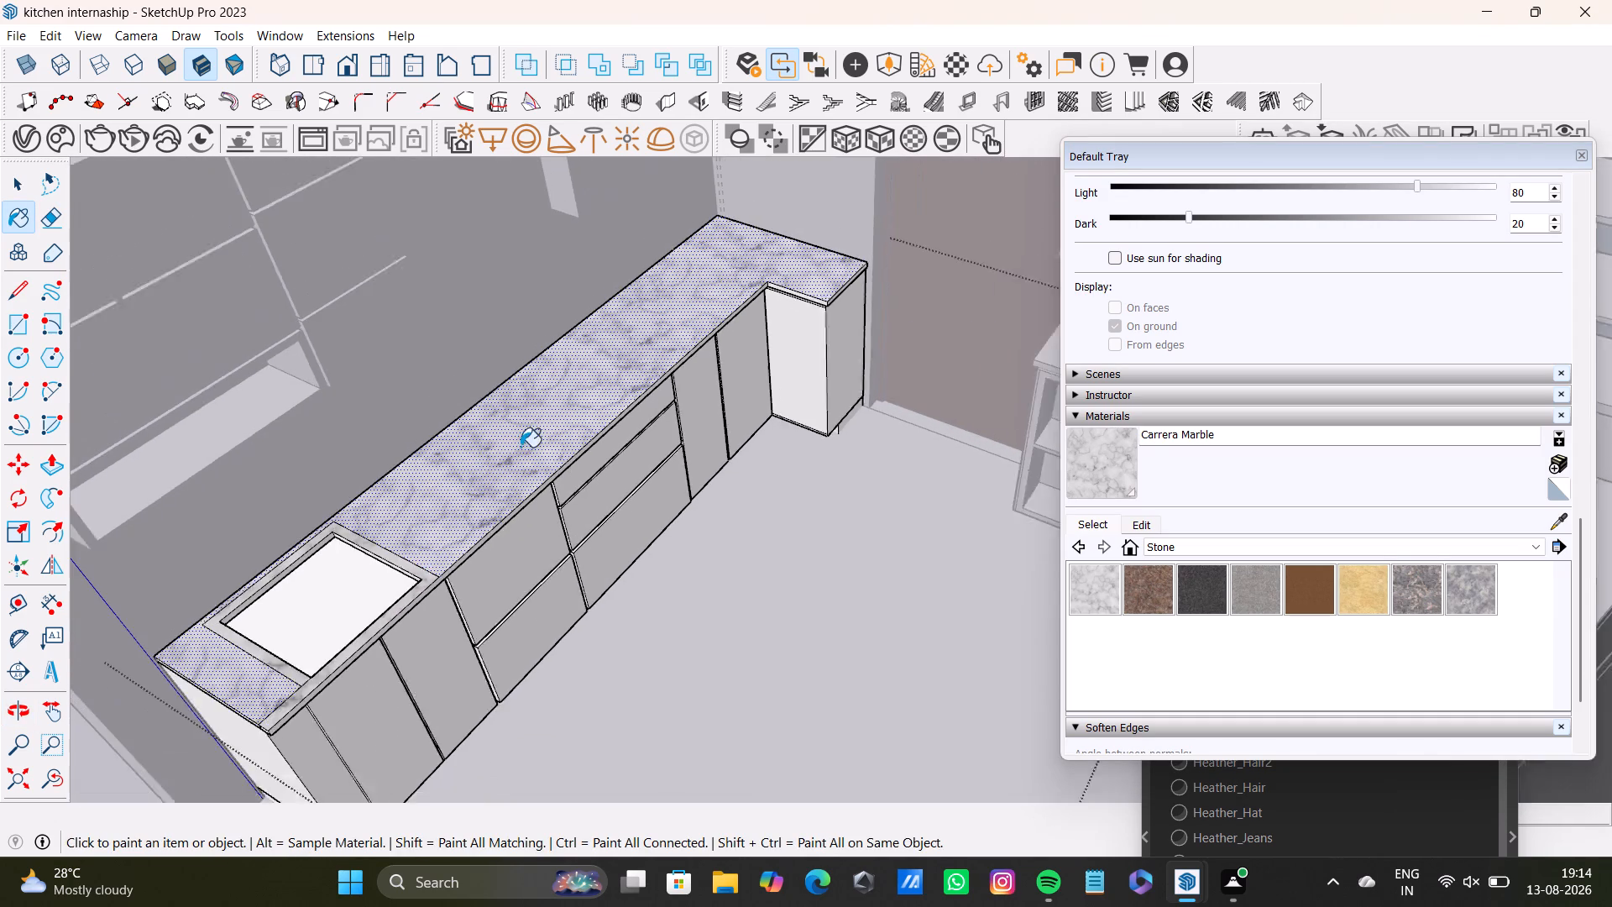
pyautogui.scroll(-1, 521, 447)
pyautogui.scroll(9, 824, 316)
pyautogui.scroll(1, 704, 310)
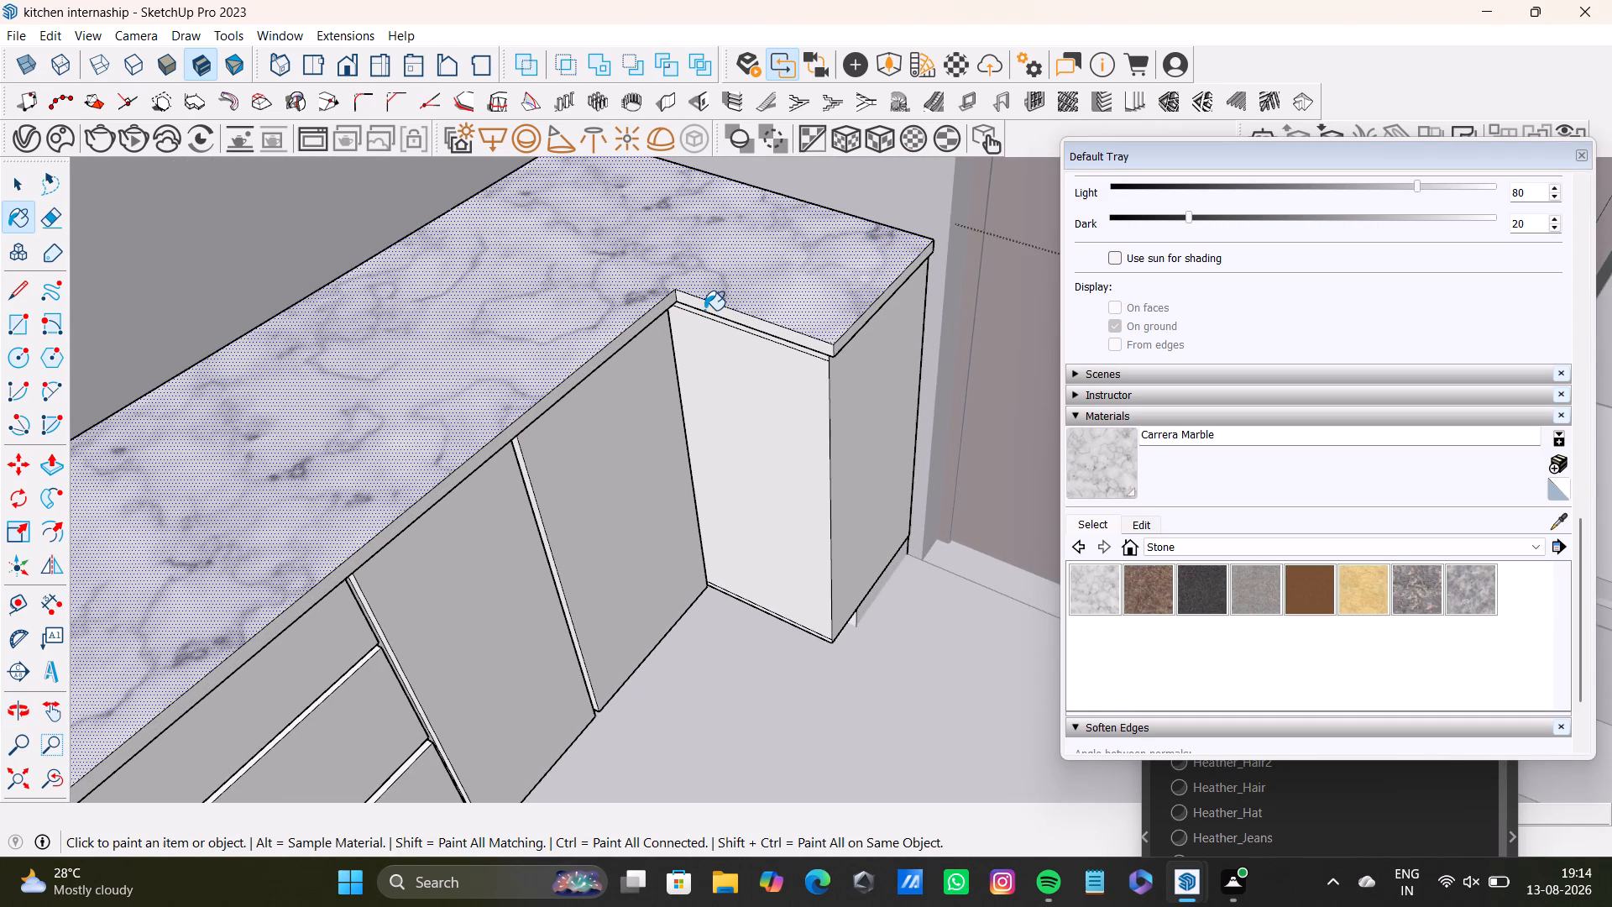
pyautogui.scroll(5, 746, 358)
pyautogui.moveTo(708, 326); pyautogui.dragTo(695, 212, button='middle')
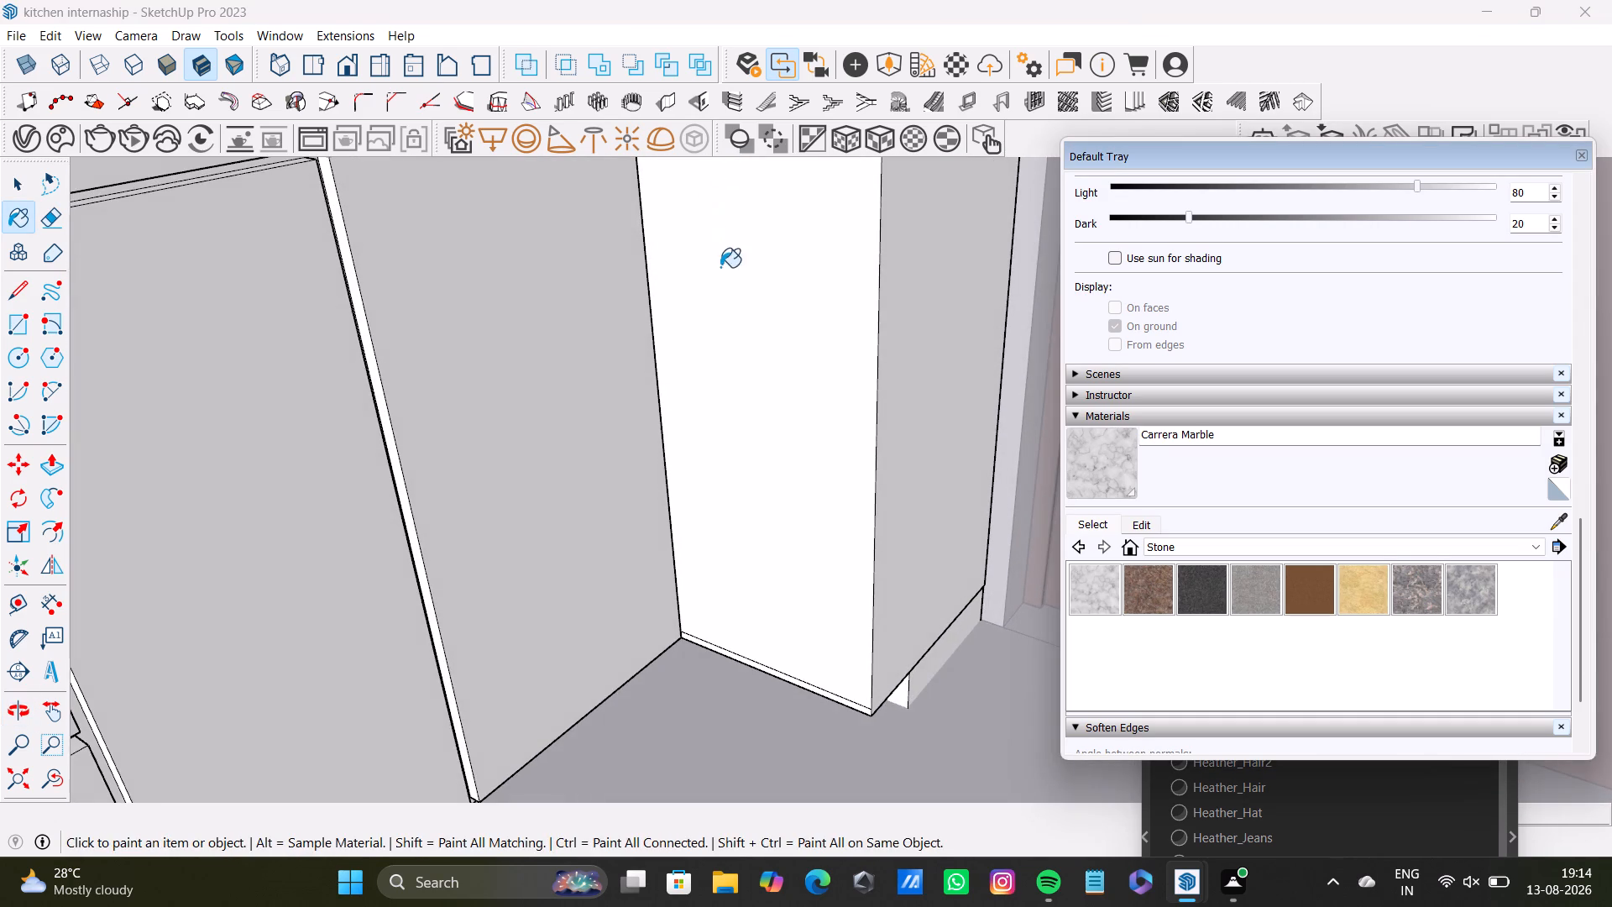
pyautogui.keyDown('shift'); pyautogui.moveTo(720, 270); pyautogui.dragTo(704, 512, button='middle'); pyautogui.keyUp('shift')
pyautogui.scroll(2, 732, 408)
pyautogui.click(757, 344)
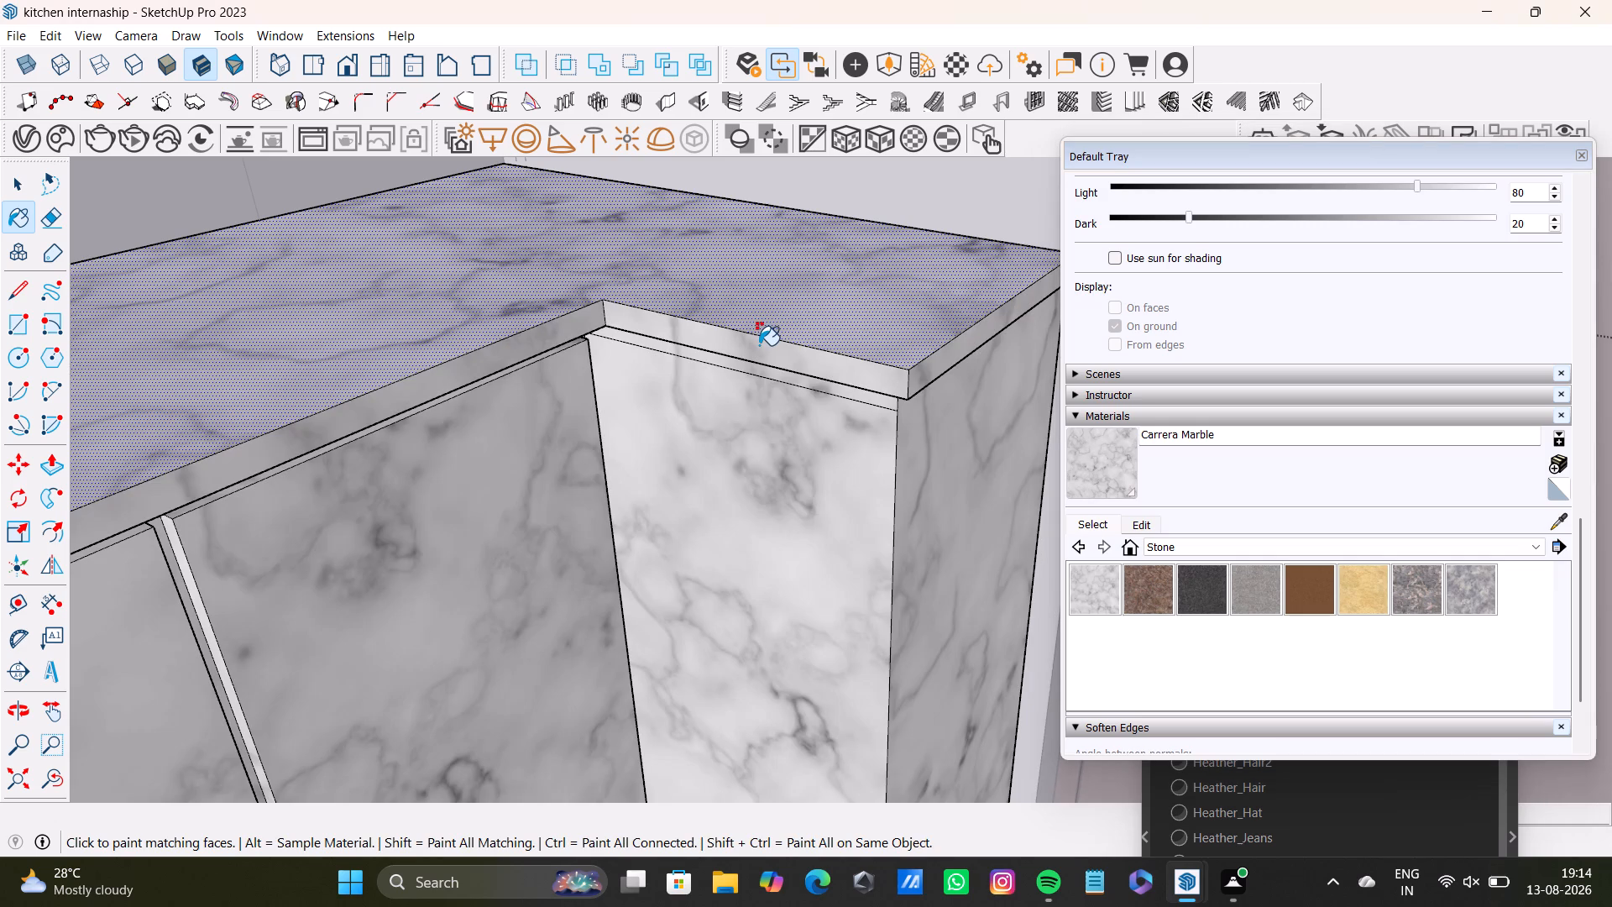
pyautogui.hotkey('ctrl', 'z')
# Select the three edge faces around the marble countertop's short return and paint them with Carrera Marble.
pyautogui.keyDown('shift'); pyautogui.scroll(1, 763, 352); pyautogui.keyUp('shift')
pyautogui.keyDown('shift'); pyautogui.middleClick(763, 352); pyautogui.keyUp('shift')
pyautogui.press('space')
pyautogui.click(804, 358)
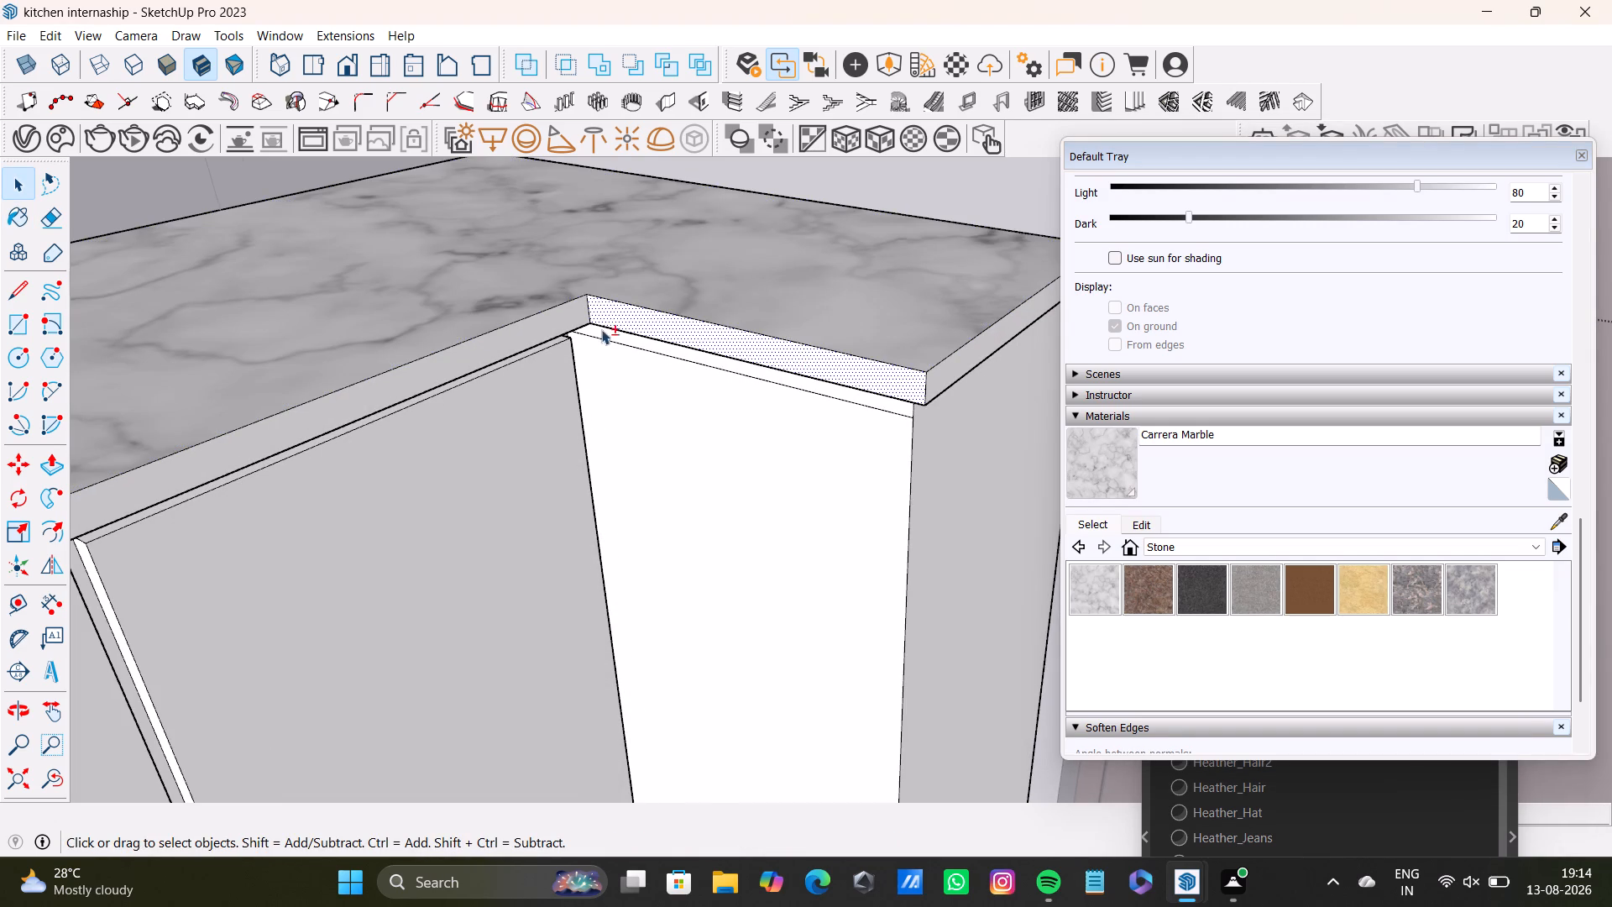
pyautogui.keyDown('shift'); pyautogui.click(567, 323); pyautogui.keyUp('shift')
pyautogui.keyDown('shift'); pyautogui.click(943, 375); pyautogui.keyUp('shift')
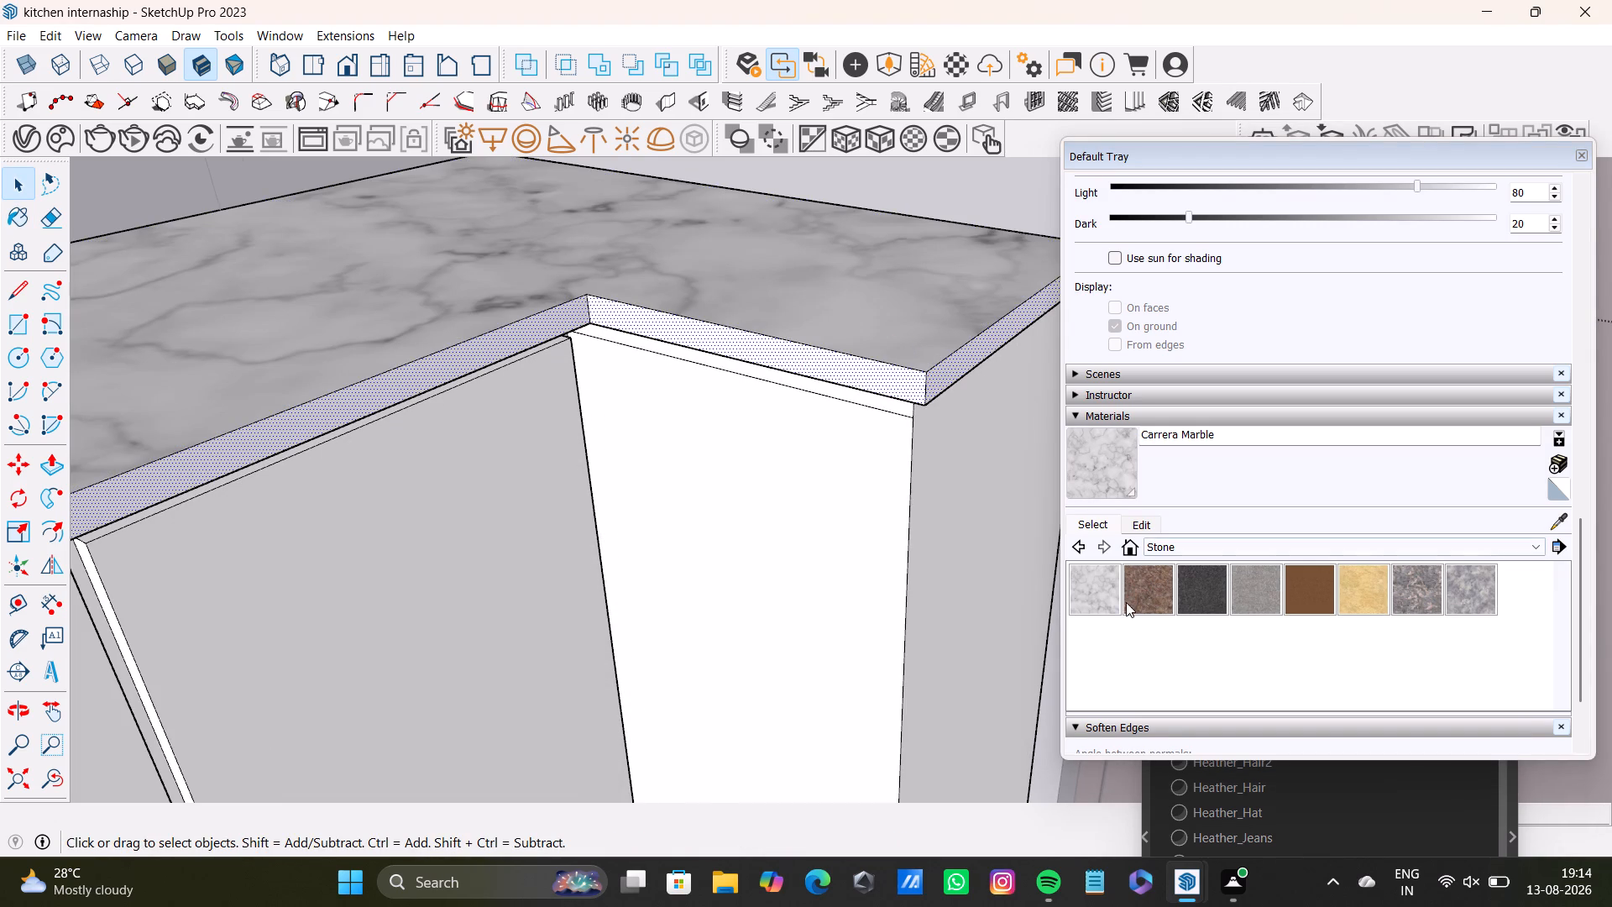
pyautogui.moveTo(1110, 592); pyautogui.dragTo(1106, 585)
pyautogui.moveTo(1096, 591); pyautogui.dragTo(1070, 573)
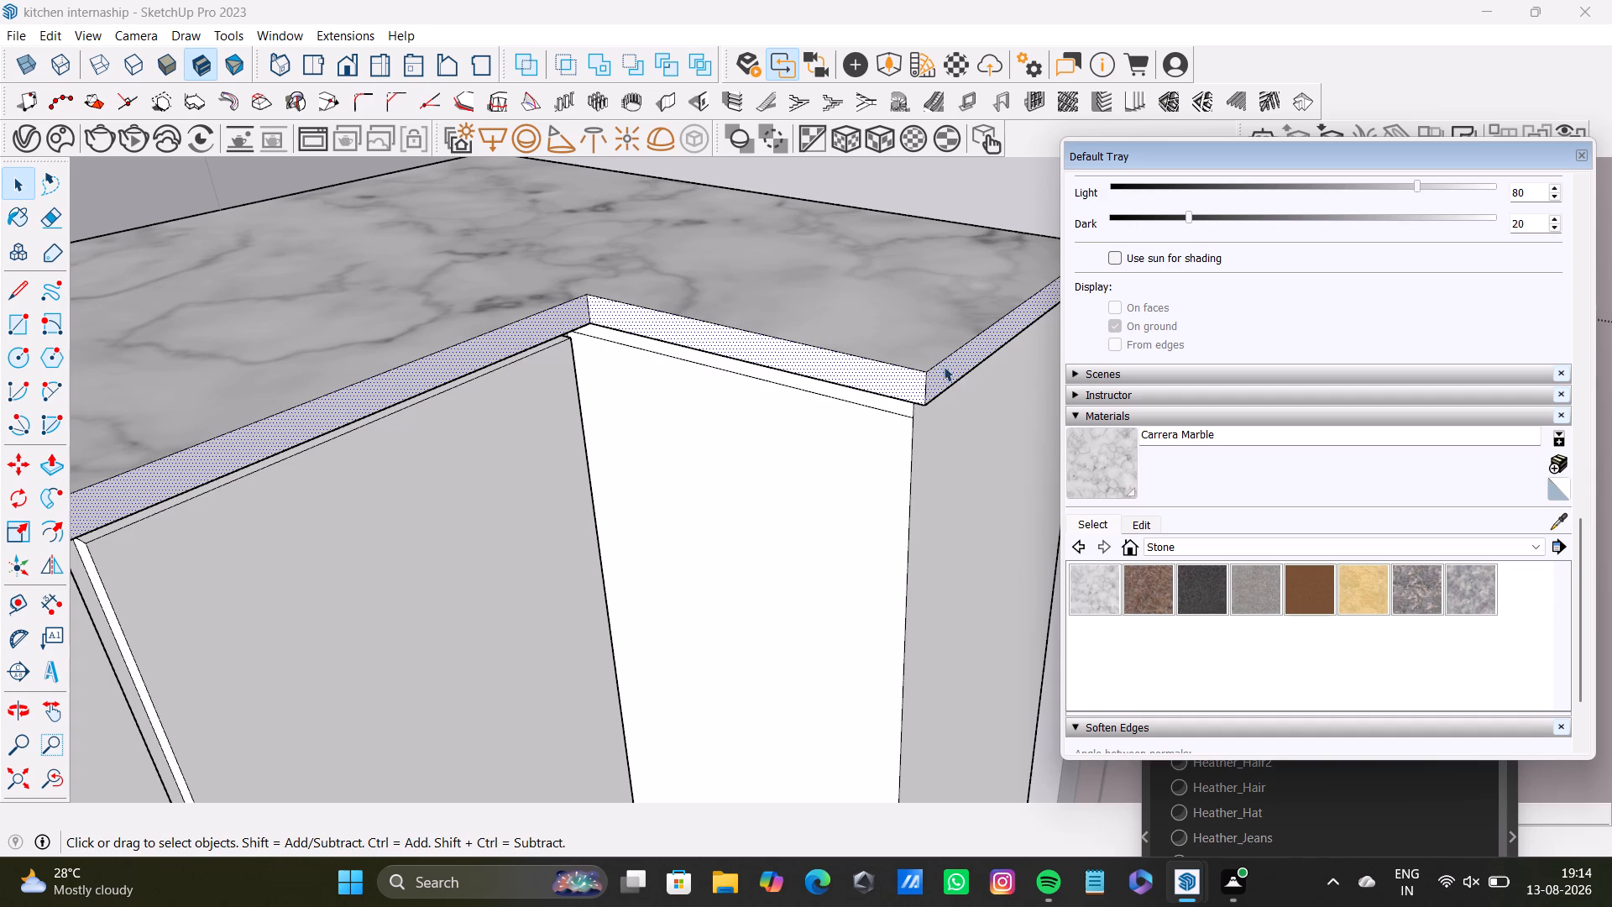
pyautogui.click(1085, 599)
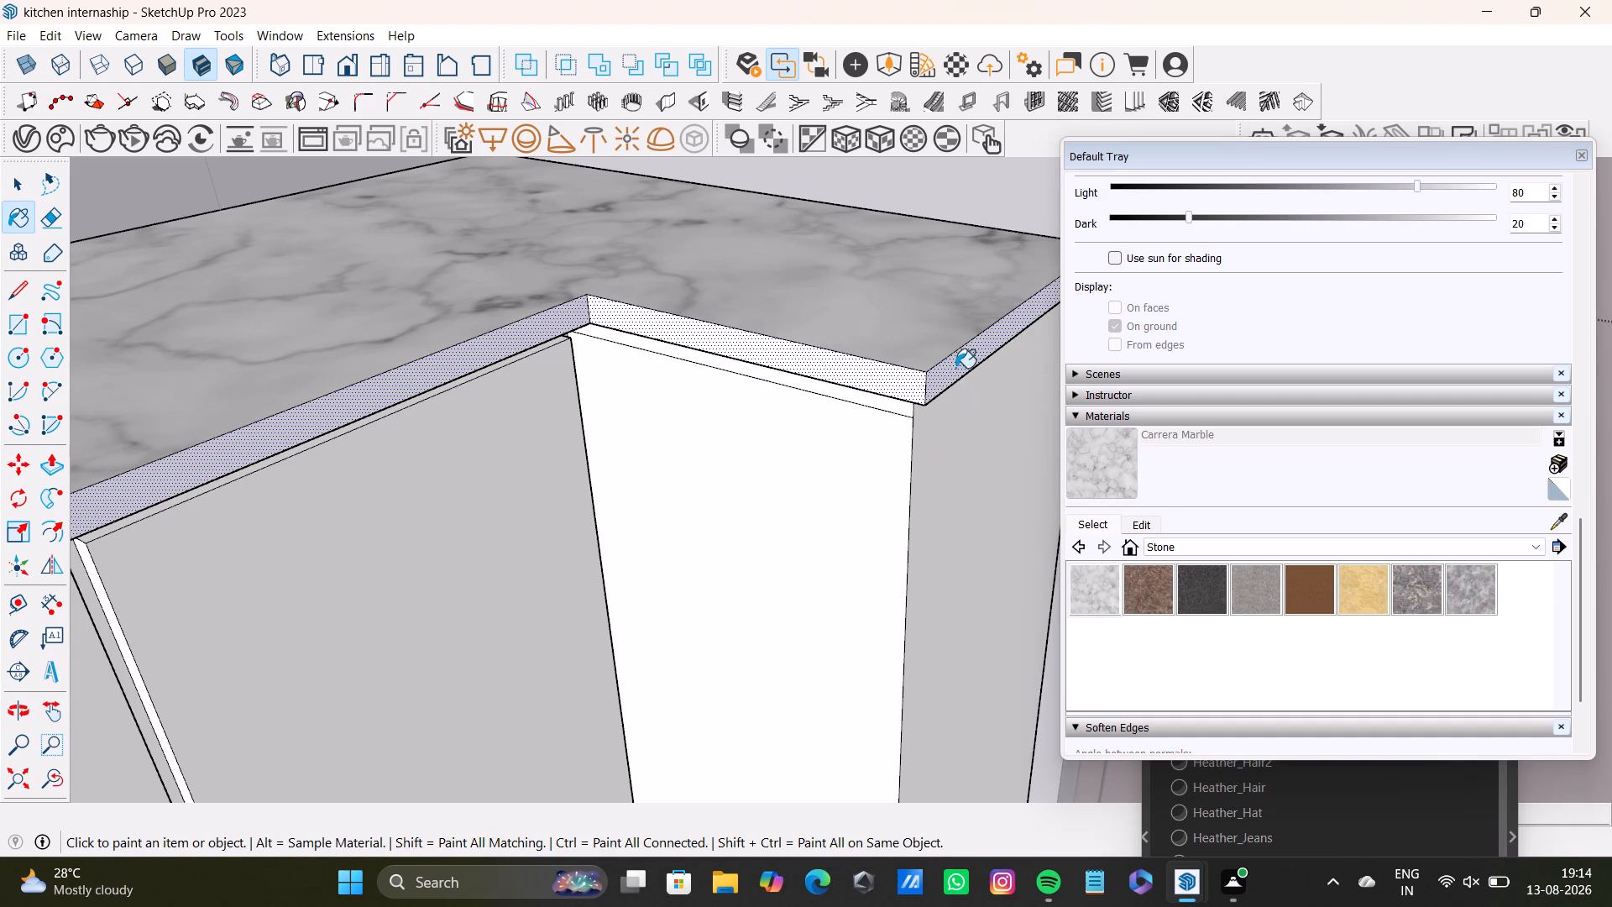
pyautogui.click(957, 370)
pyautogui.scroll(-20, 642, 338)
pyautogui.scroll(-1, 642, 338)
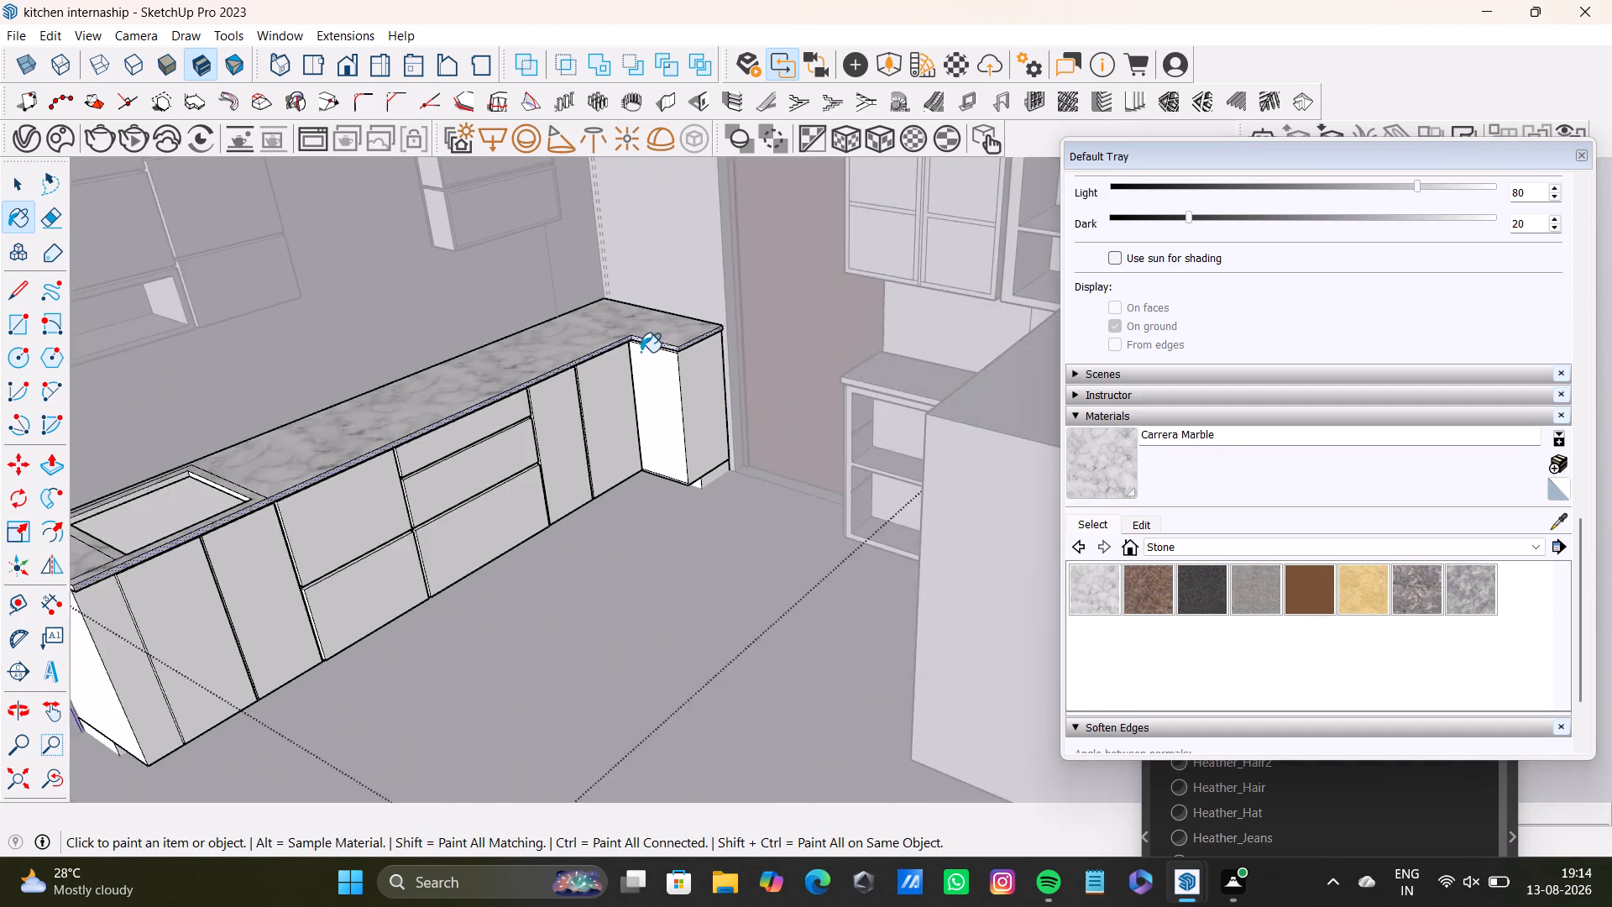
pyautogui.scroll(-3, 641, 352)
pyautogui.moveTo(615, 380); pyautogui.dragTo(712, 390, button='middle')
pyautogui.press('space')
pyautogui.moveTo(754, 474); pyautogui.dragTo(855, 484, button='middle')
pyautogui.press('space')
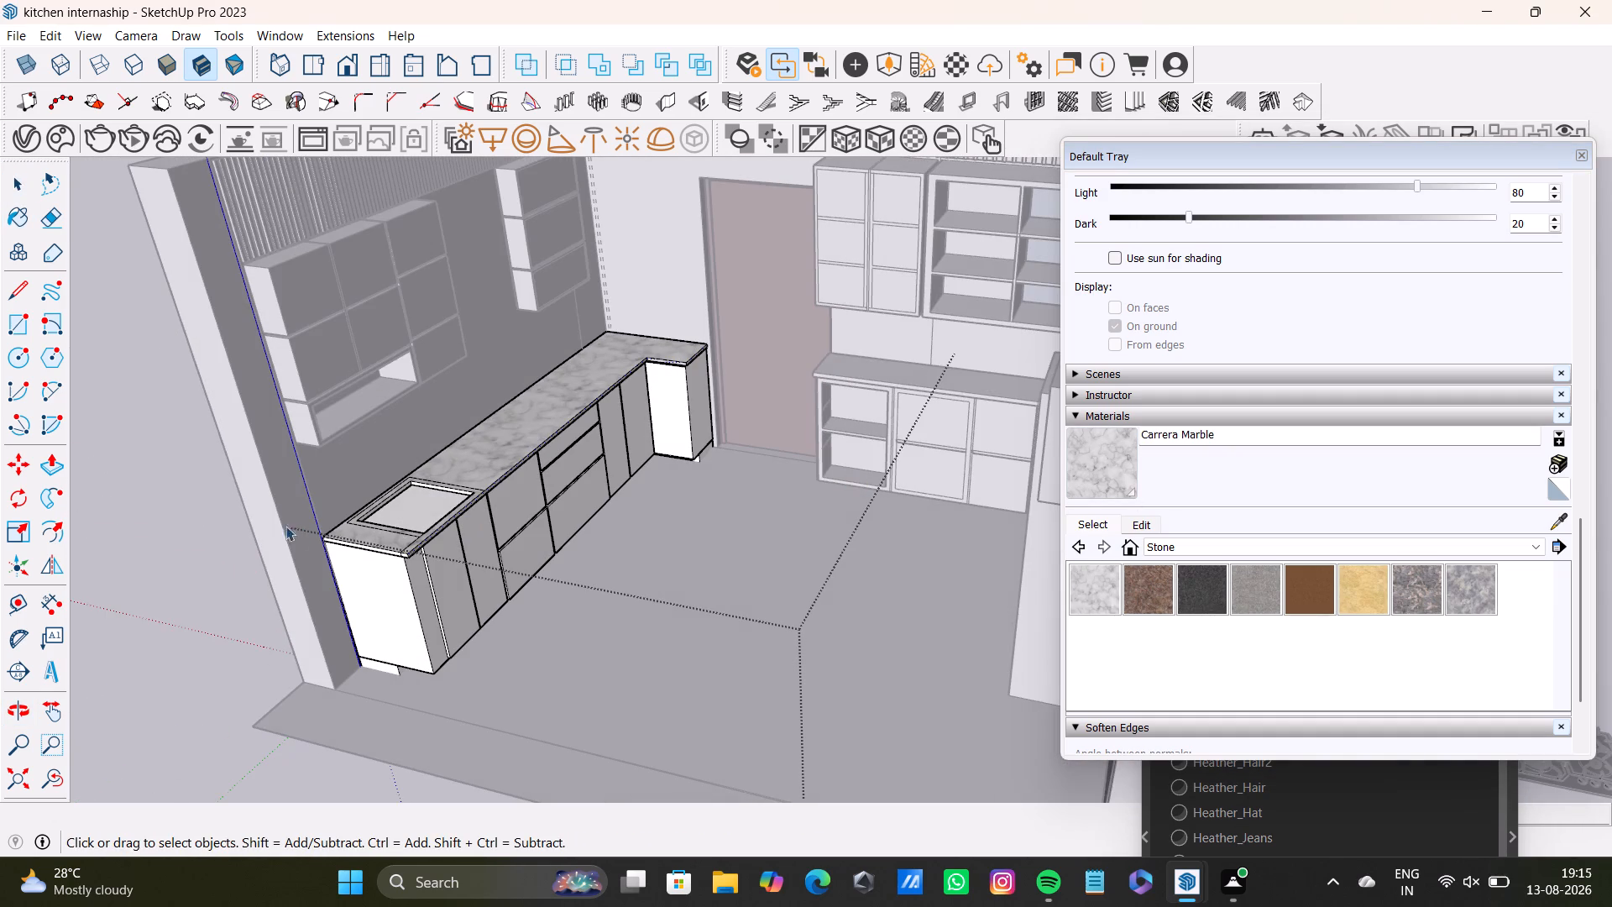
pyautogui.click(153, 519)
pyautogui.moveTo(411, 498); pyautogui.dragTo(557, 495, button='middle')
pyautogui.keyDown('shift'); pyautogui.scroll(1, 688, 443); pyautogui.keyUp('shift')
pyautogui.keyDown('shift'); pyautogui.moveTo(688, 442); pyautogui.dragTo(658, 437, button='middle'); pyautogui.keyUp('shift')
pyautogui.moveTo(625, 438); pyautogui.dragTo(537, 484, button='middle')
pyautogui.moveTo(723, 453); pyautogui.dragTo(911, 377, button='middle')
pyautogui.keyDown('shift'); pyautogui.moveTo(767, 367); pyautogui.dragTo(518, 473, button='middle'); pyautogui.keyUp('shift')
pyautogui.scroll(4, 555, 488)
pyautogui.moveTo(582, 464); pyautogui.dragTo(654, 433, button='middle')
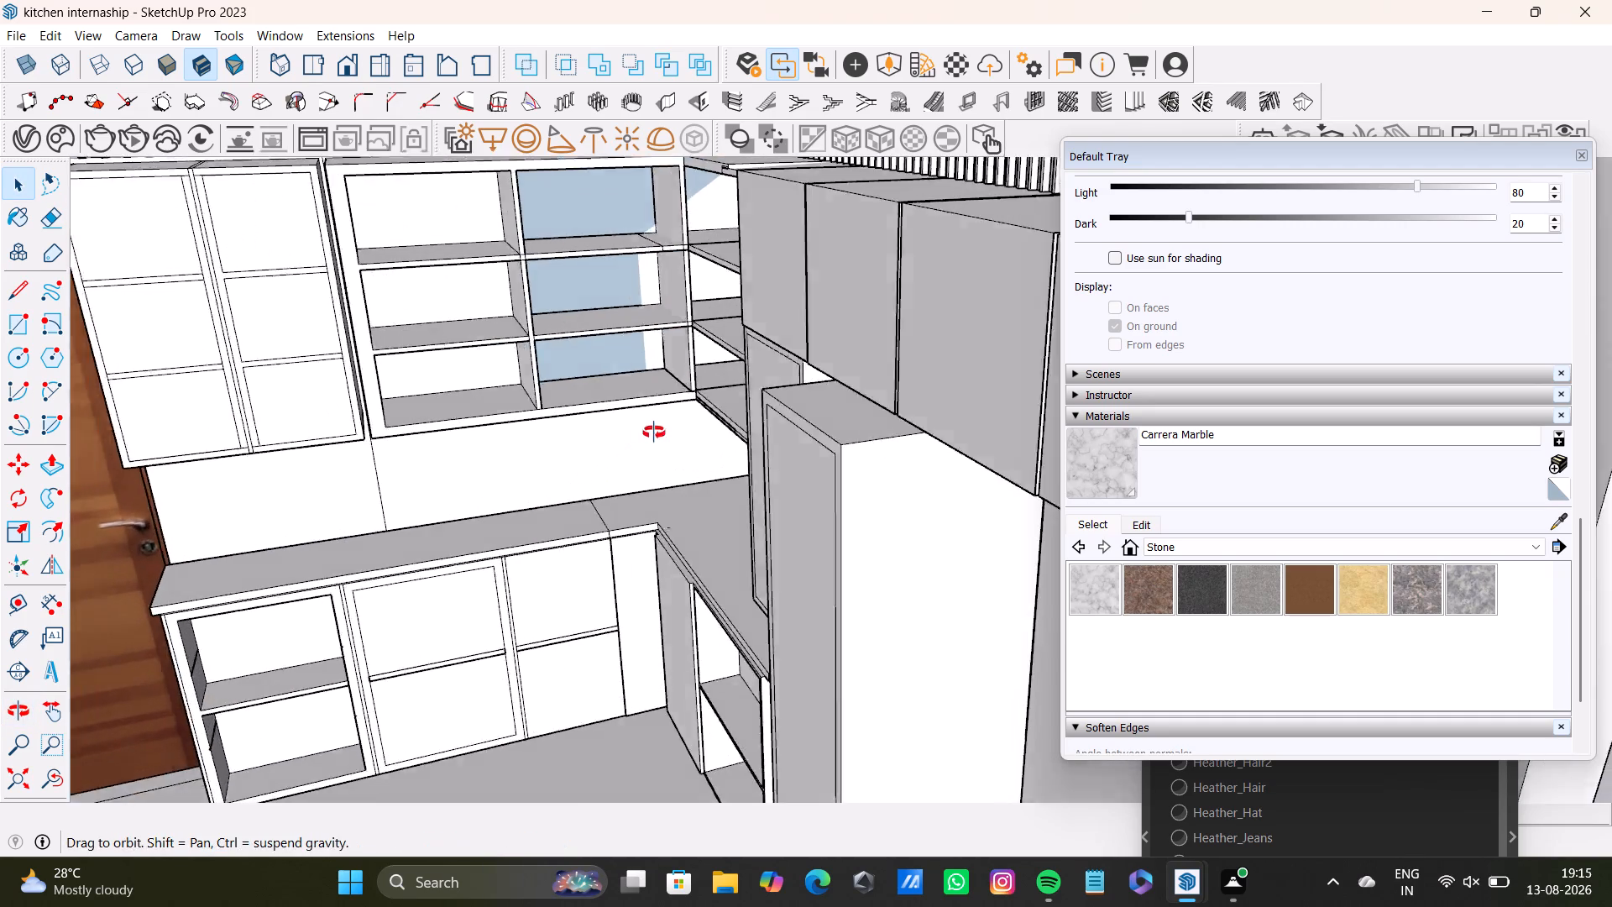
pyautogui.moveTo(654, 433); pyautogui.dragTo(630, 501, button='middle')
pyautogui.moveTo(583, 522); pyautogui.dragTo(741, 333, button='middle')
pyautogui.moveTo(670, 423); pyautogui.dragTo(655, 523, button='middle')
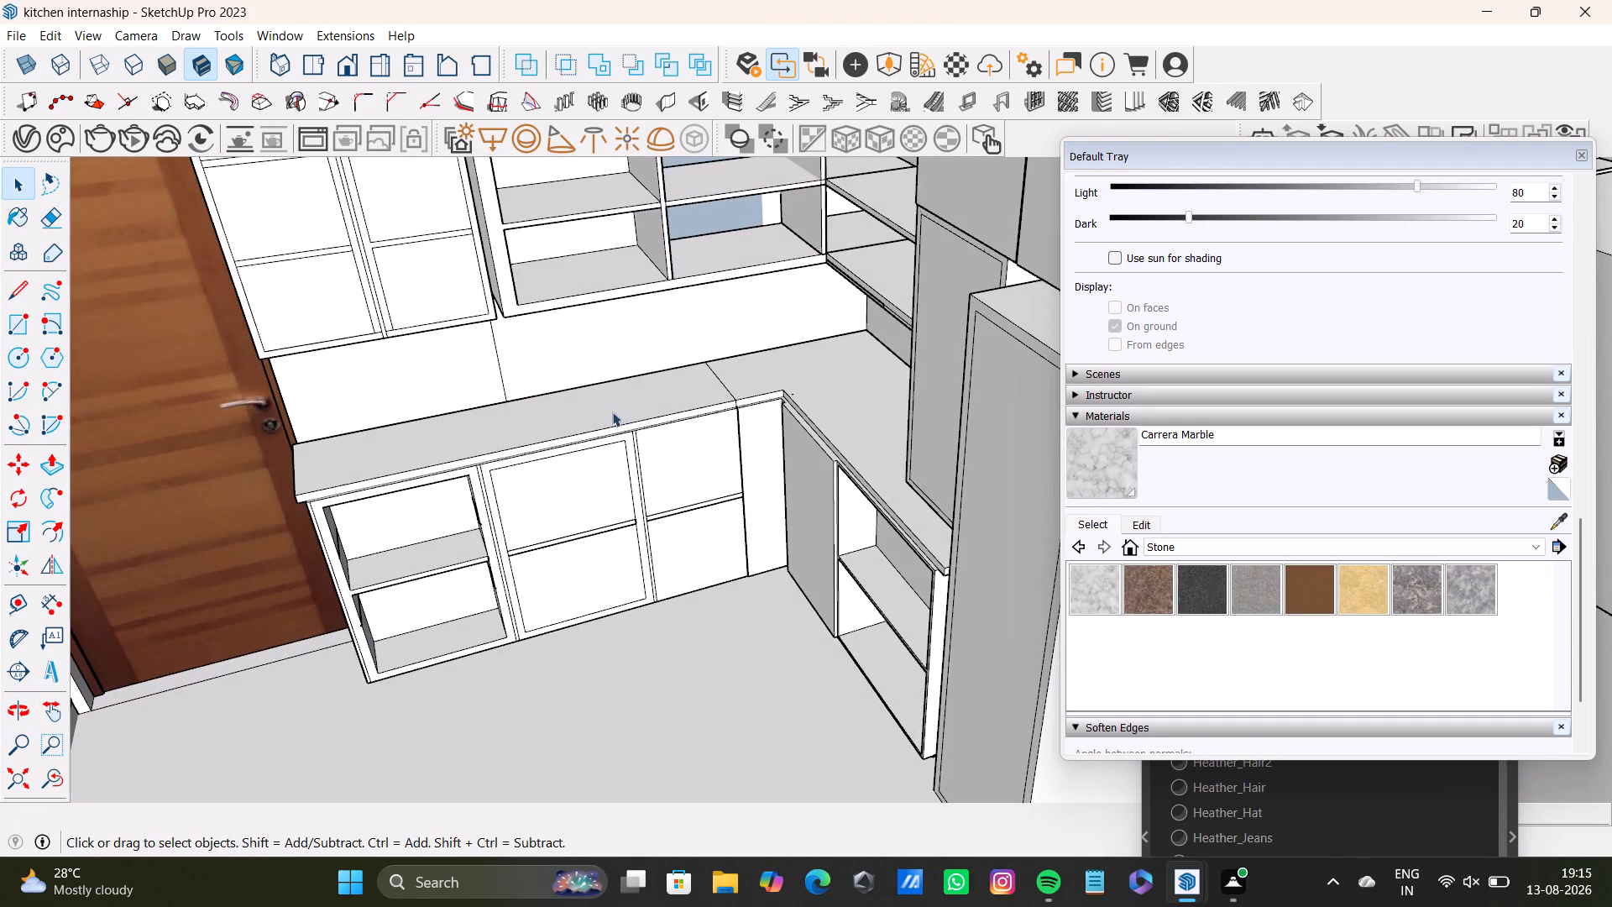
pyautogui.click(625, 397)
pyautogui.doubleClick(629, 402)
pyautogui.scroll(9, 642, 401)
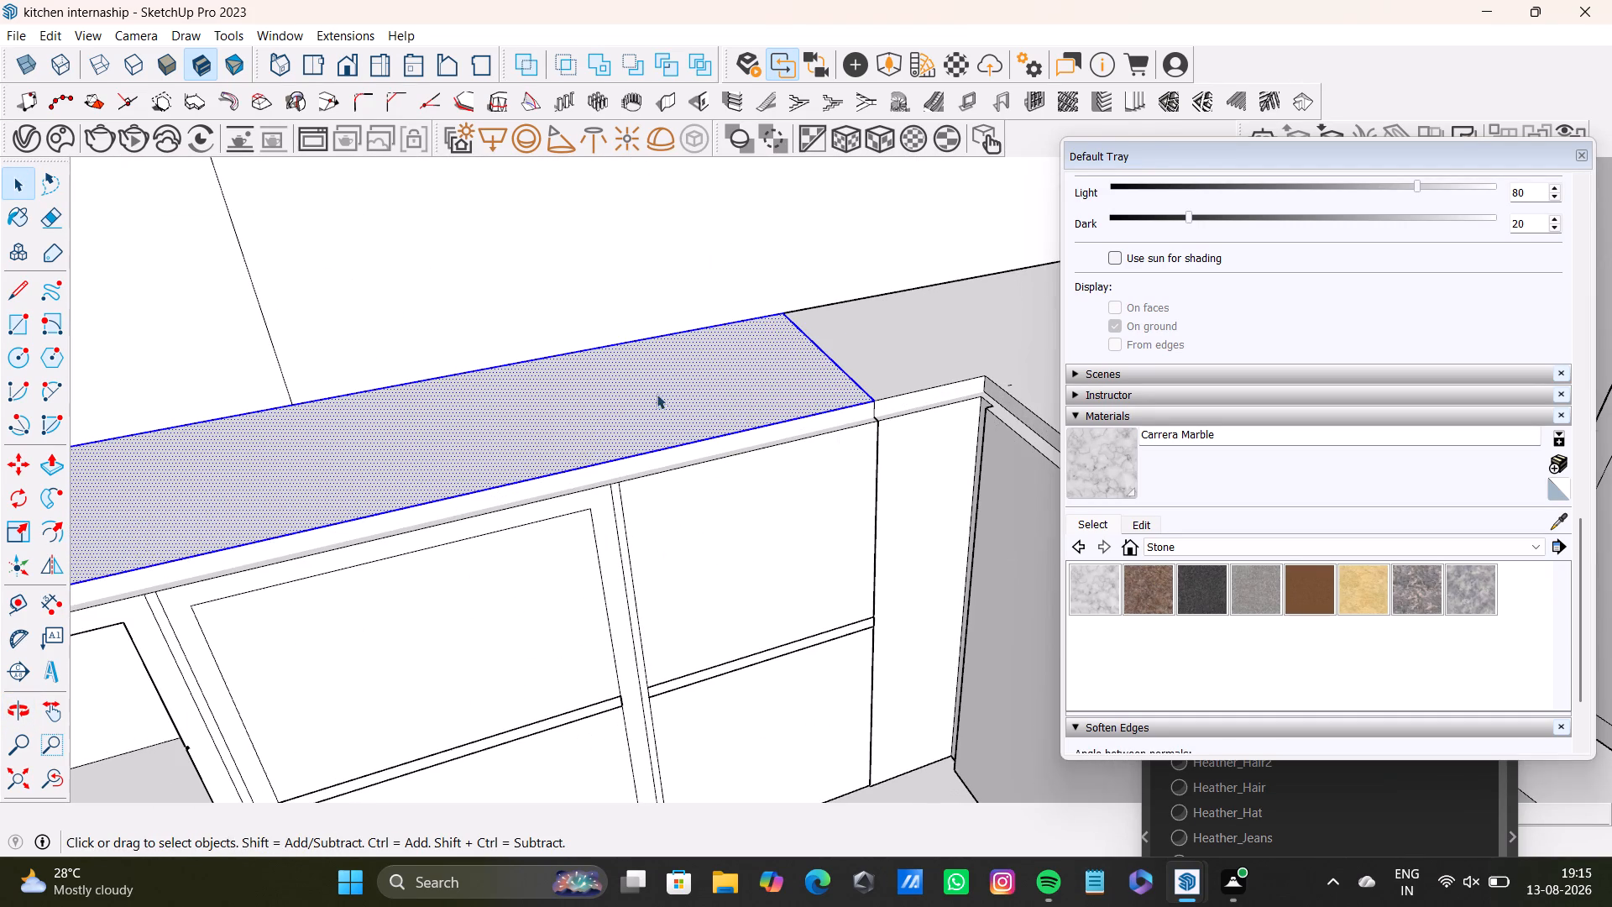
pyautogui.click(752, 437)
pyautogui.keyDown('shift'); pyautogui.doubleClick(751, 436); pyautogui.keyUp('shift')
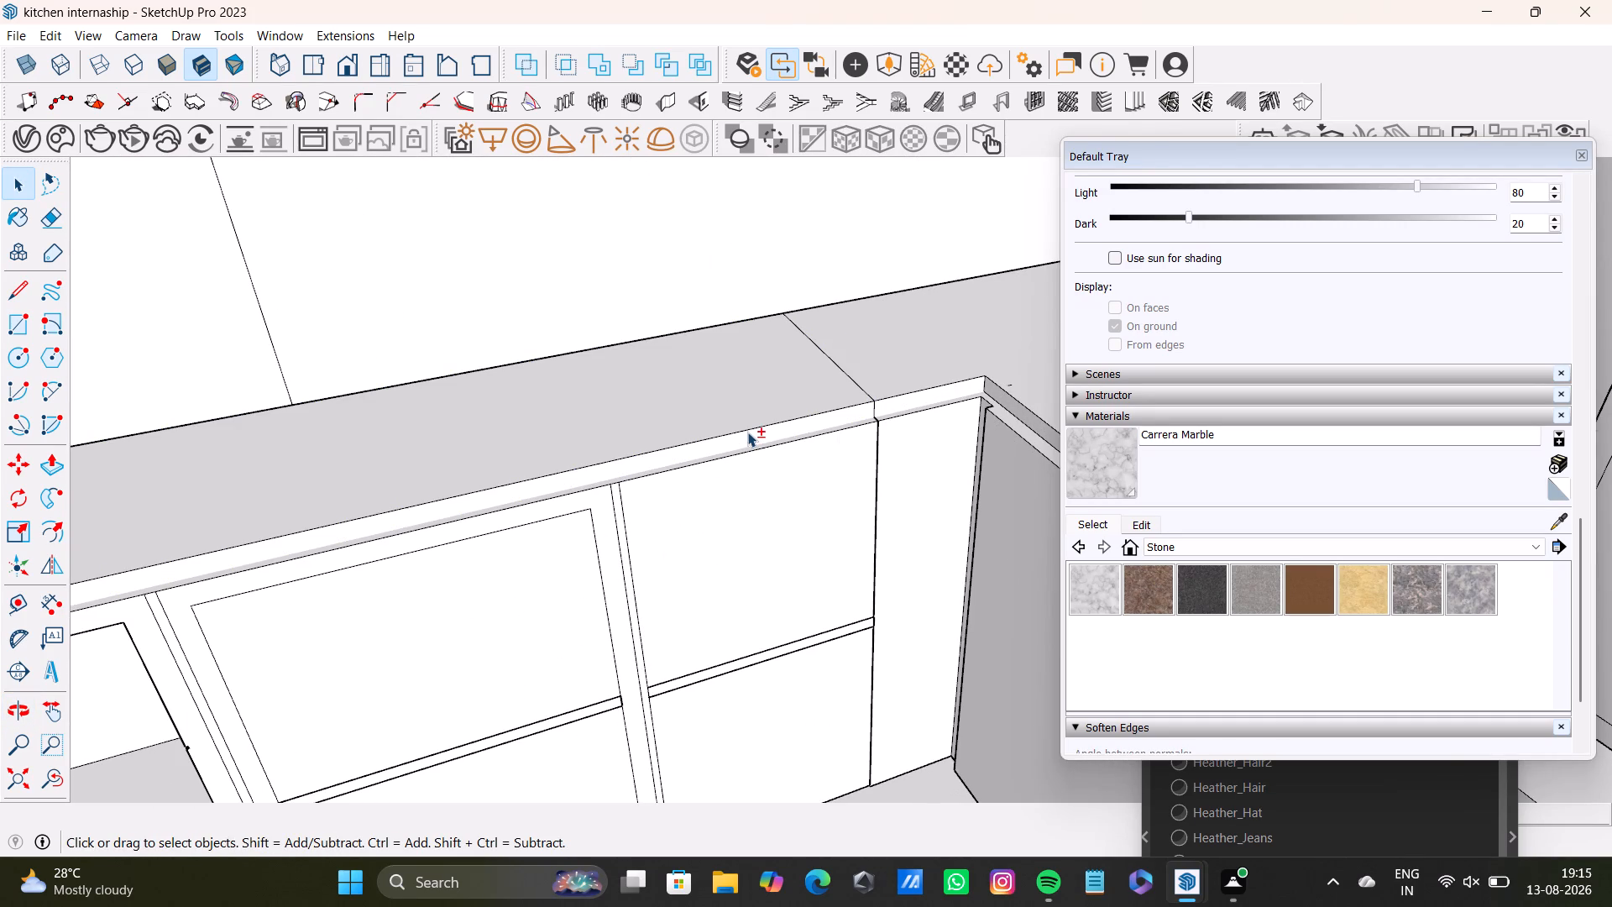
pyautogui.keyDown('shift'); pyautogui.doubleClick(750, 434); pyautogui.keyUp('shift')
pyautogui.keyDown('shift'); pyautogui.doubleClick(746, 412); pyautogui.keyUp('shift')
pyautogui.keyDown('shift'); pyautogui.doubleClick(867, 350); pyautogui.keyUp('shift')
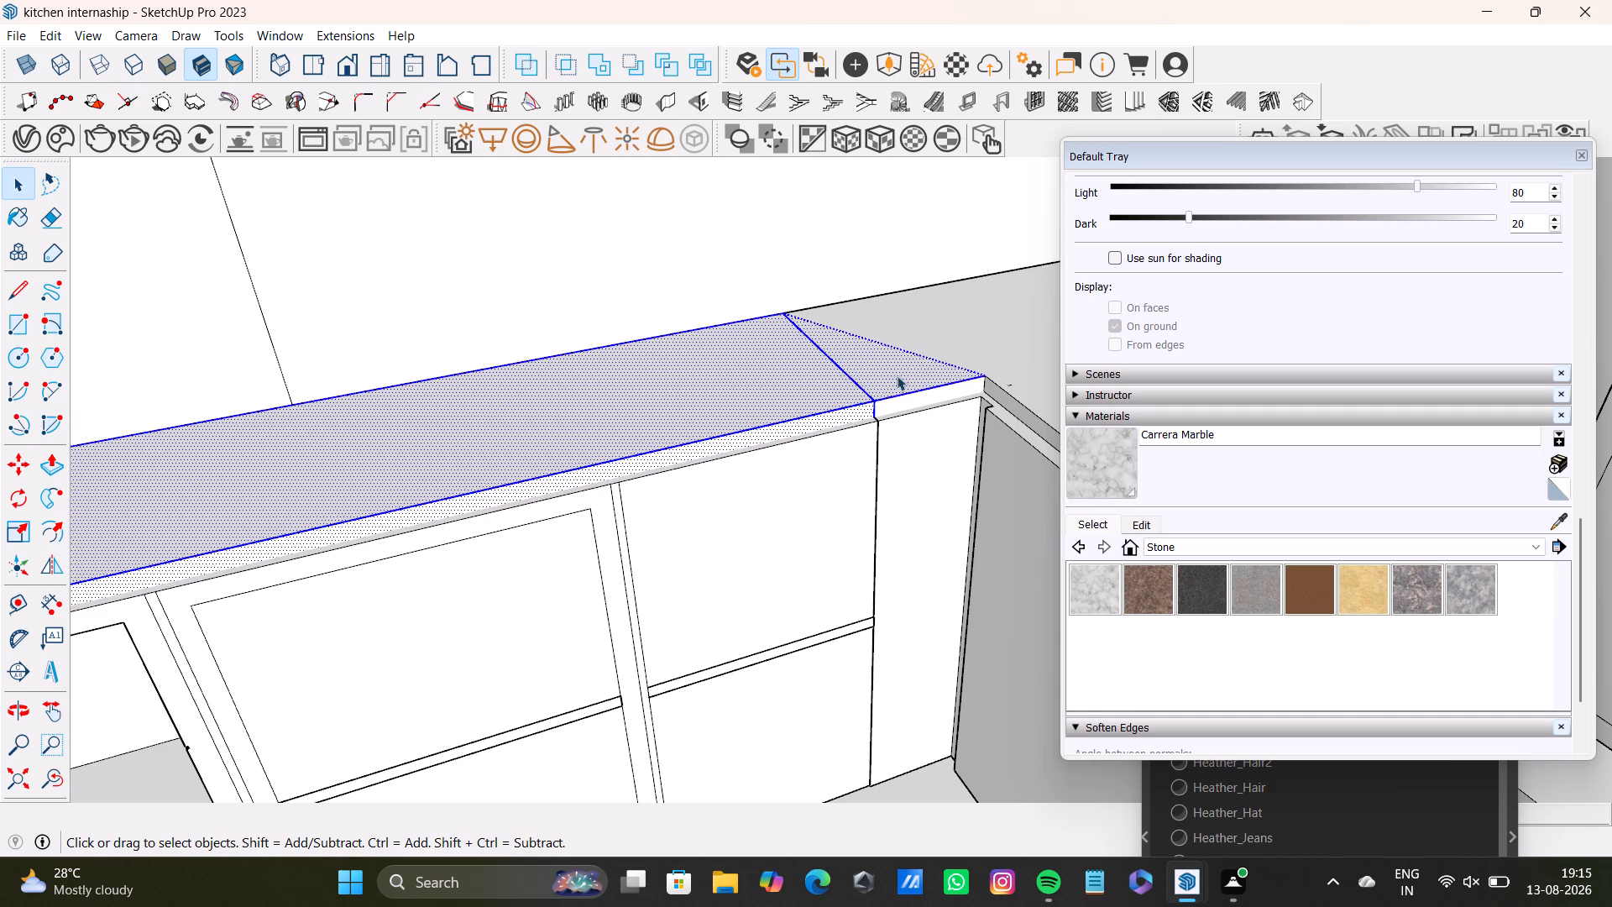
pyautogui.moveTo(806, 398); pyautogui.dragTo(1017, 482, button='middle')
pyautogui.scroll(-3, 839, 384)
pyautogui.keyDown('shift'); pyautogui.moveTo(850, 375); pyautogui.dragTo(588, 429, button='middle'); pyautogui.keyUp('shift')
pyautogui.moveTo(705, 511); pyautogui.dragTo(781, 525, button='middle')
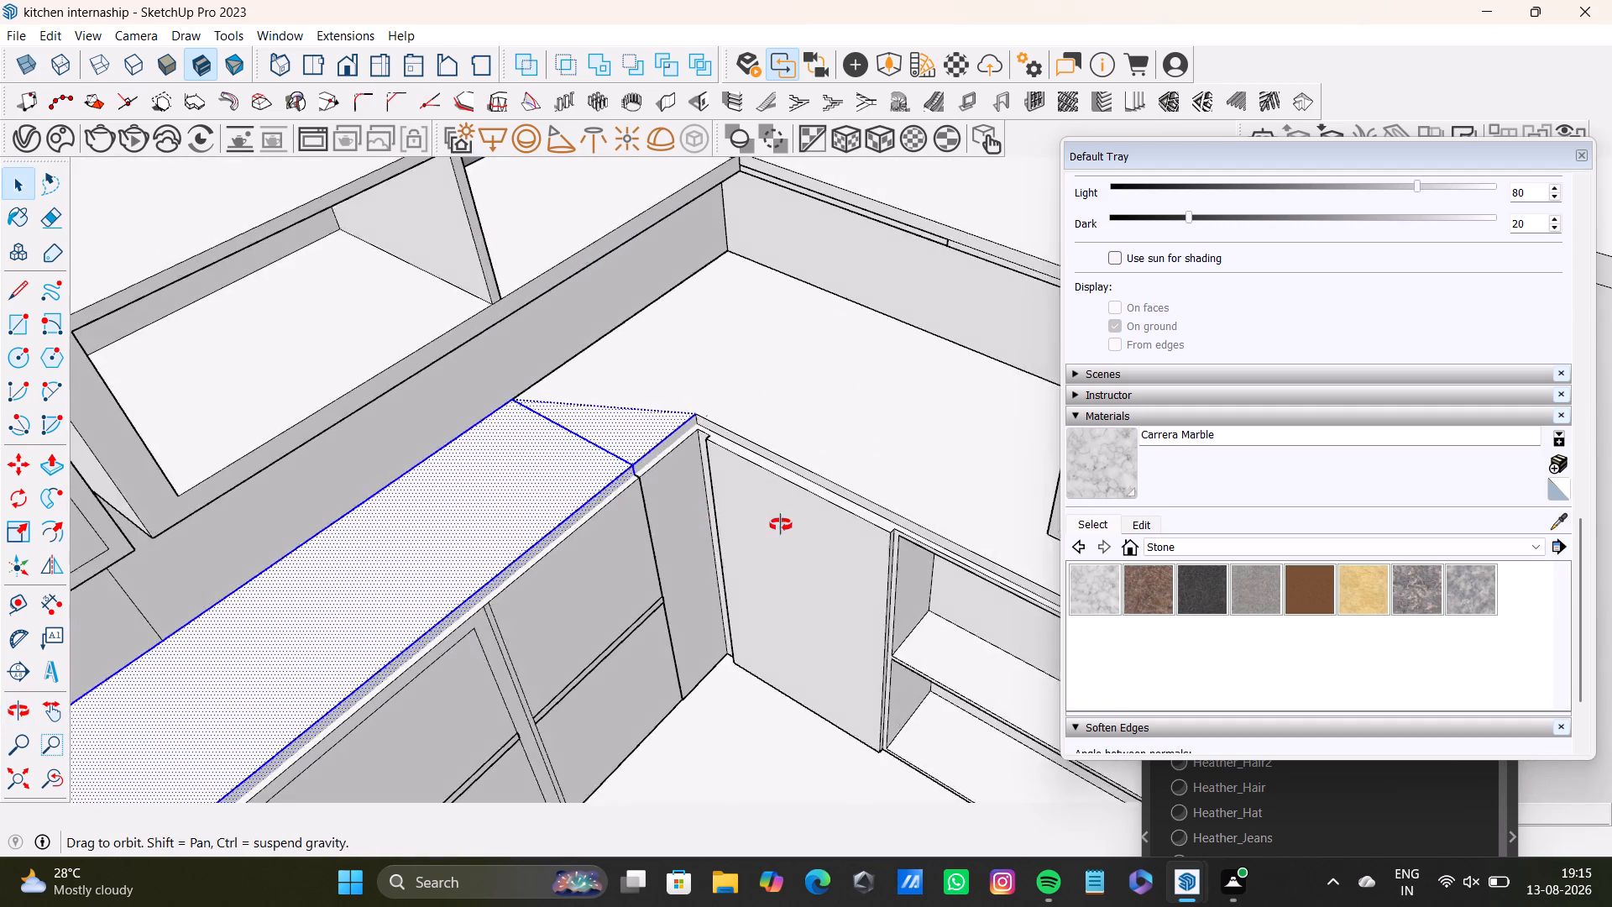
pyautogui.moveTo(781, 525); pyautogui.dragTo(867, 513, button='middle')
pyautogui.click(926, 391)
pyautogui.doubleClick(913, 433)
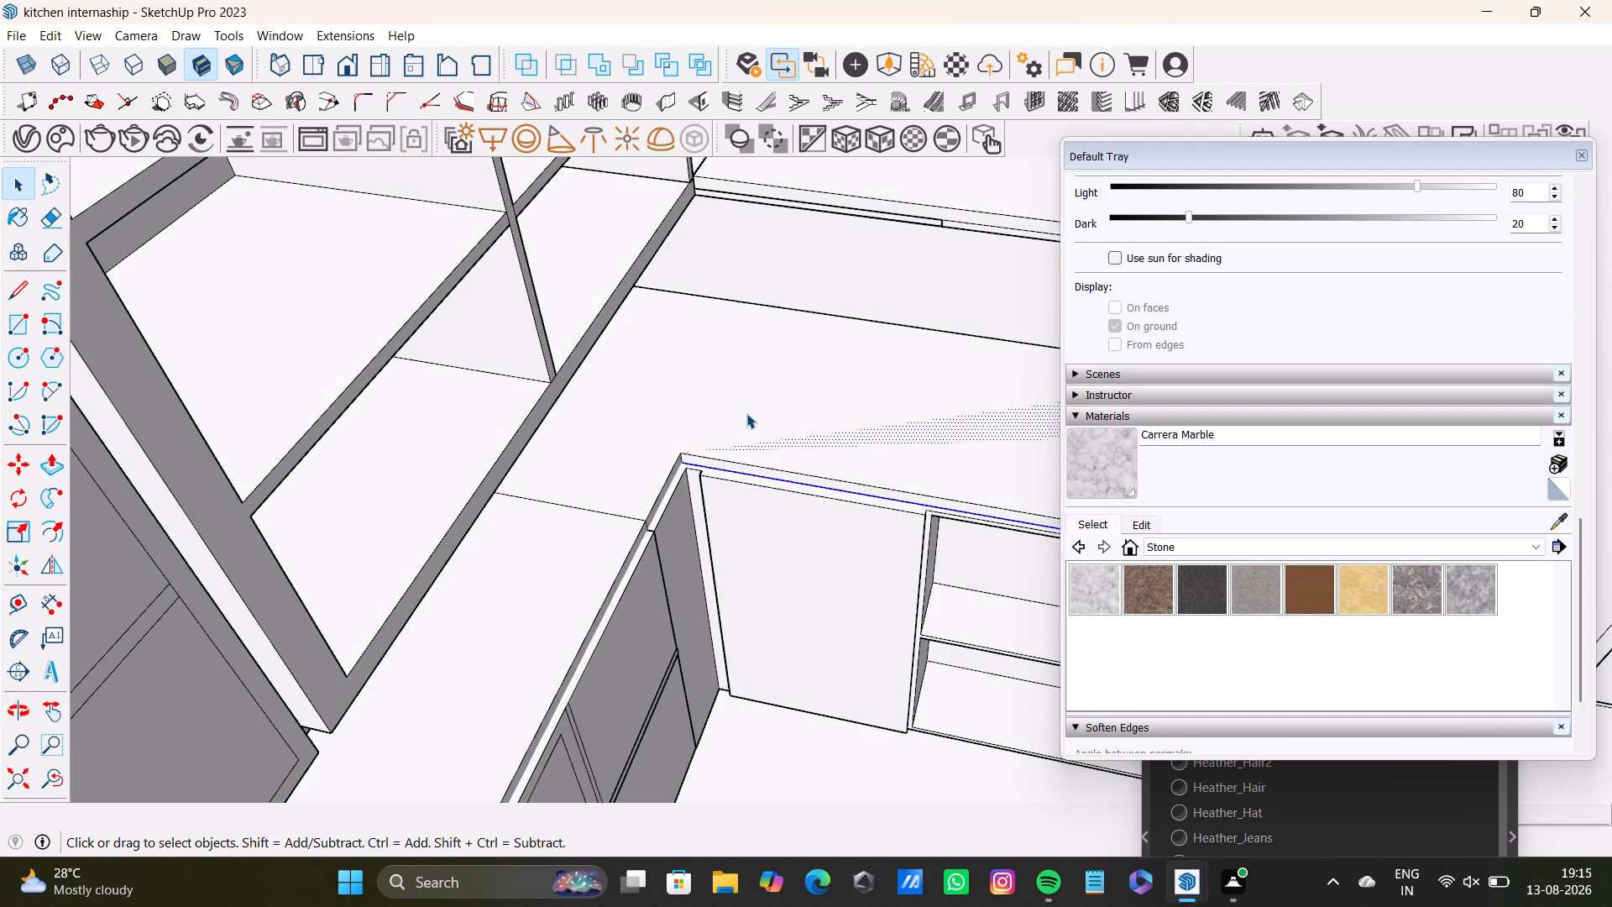
# Select the top, front edge and end faces of the L-shaped countertop beside the door and paint them with Carrera Marble.
pyautogui.scroll(3, 756, 417)
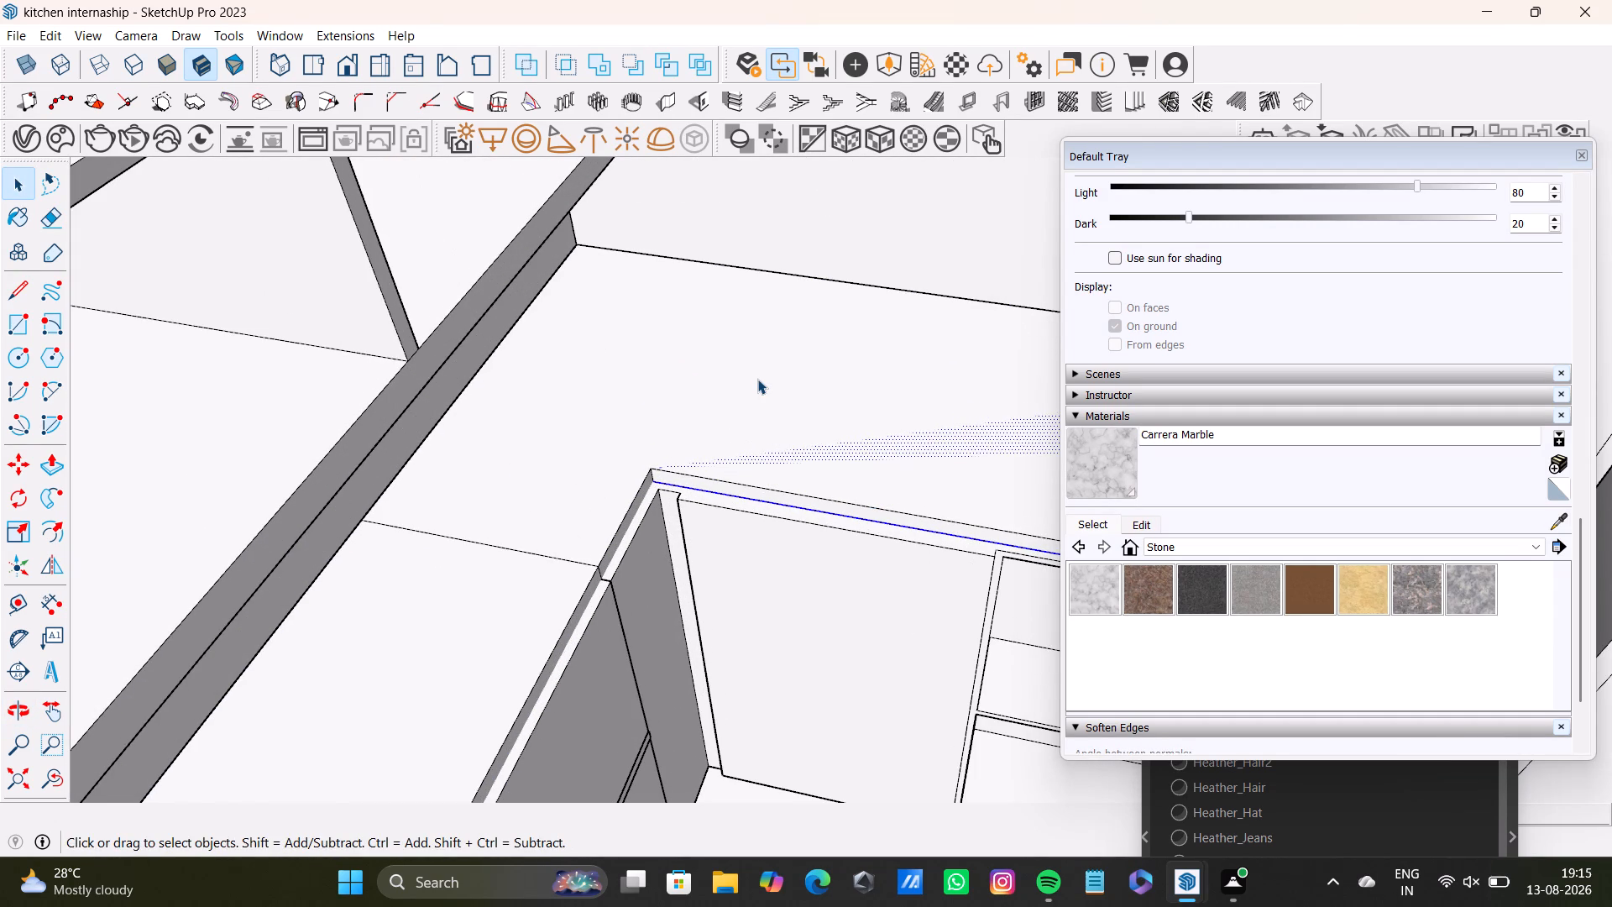
pyautogui.moveTo(819, 494); pyautogui.dragTo(675, 391, button='middle')
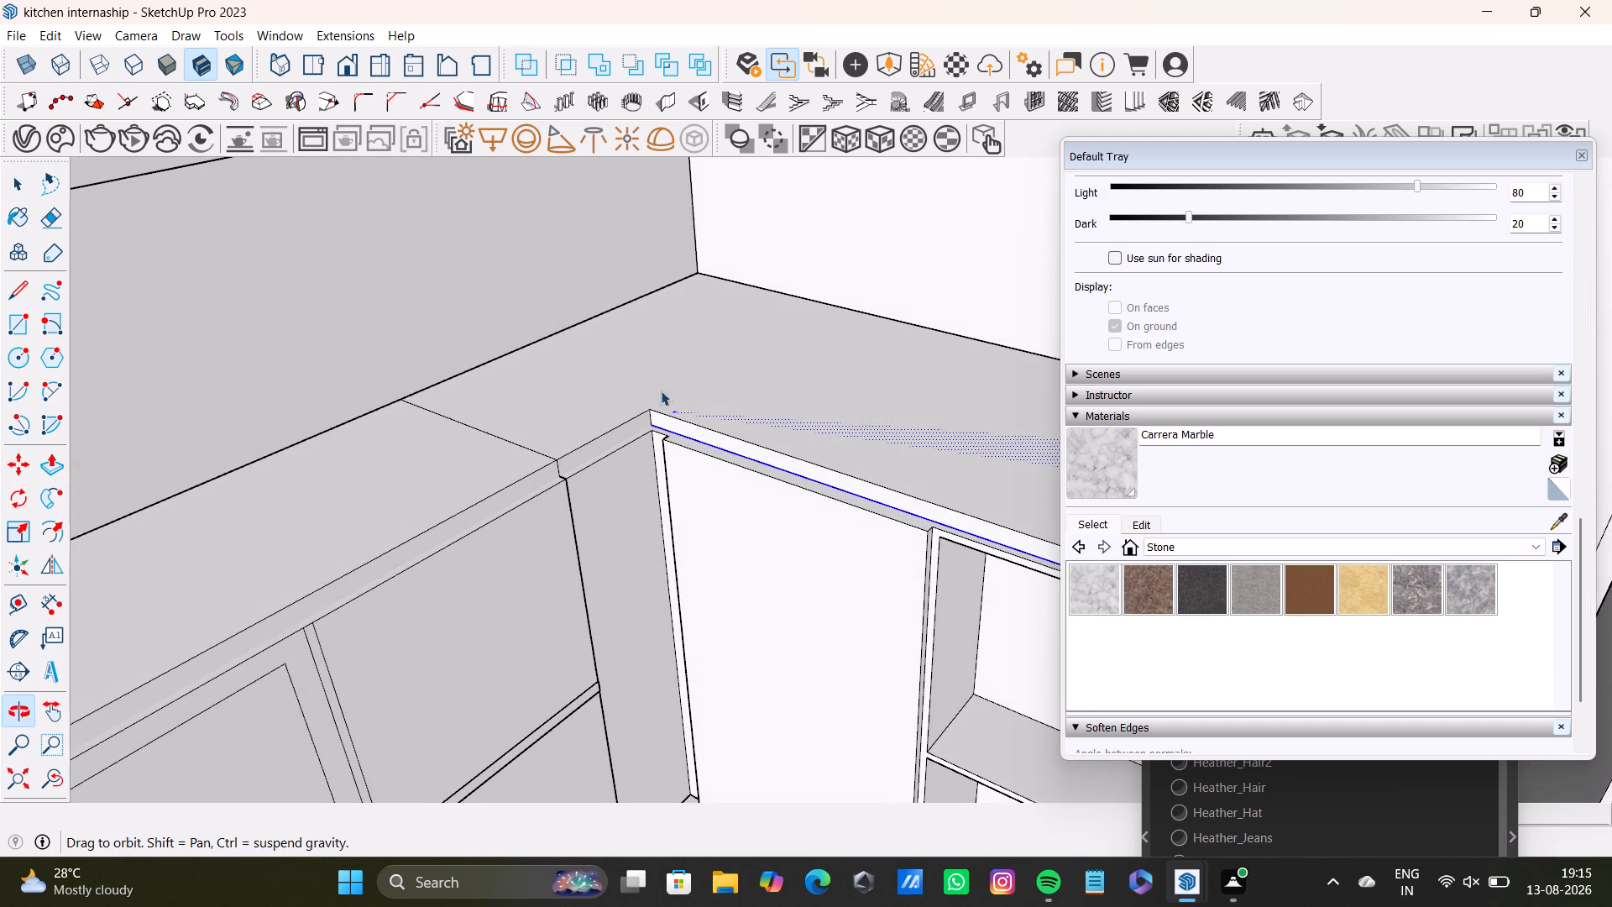
pyautogui.doubleClick(604, 391)
pyautogui.keyDown('shift'); pyautogui.doubleClick(583, 425); pyautogui.keyUp('shift')
pyautogui.keyDown('shift'); pyautogui.doubleClick(763, 385); pyautogui.keyUp('shift')
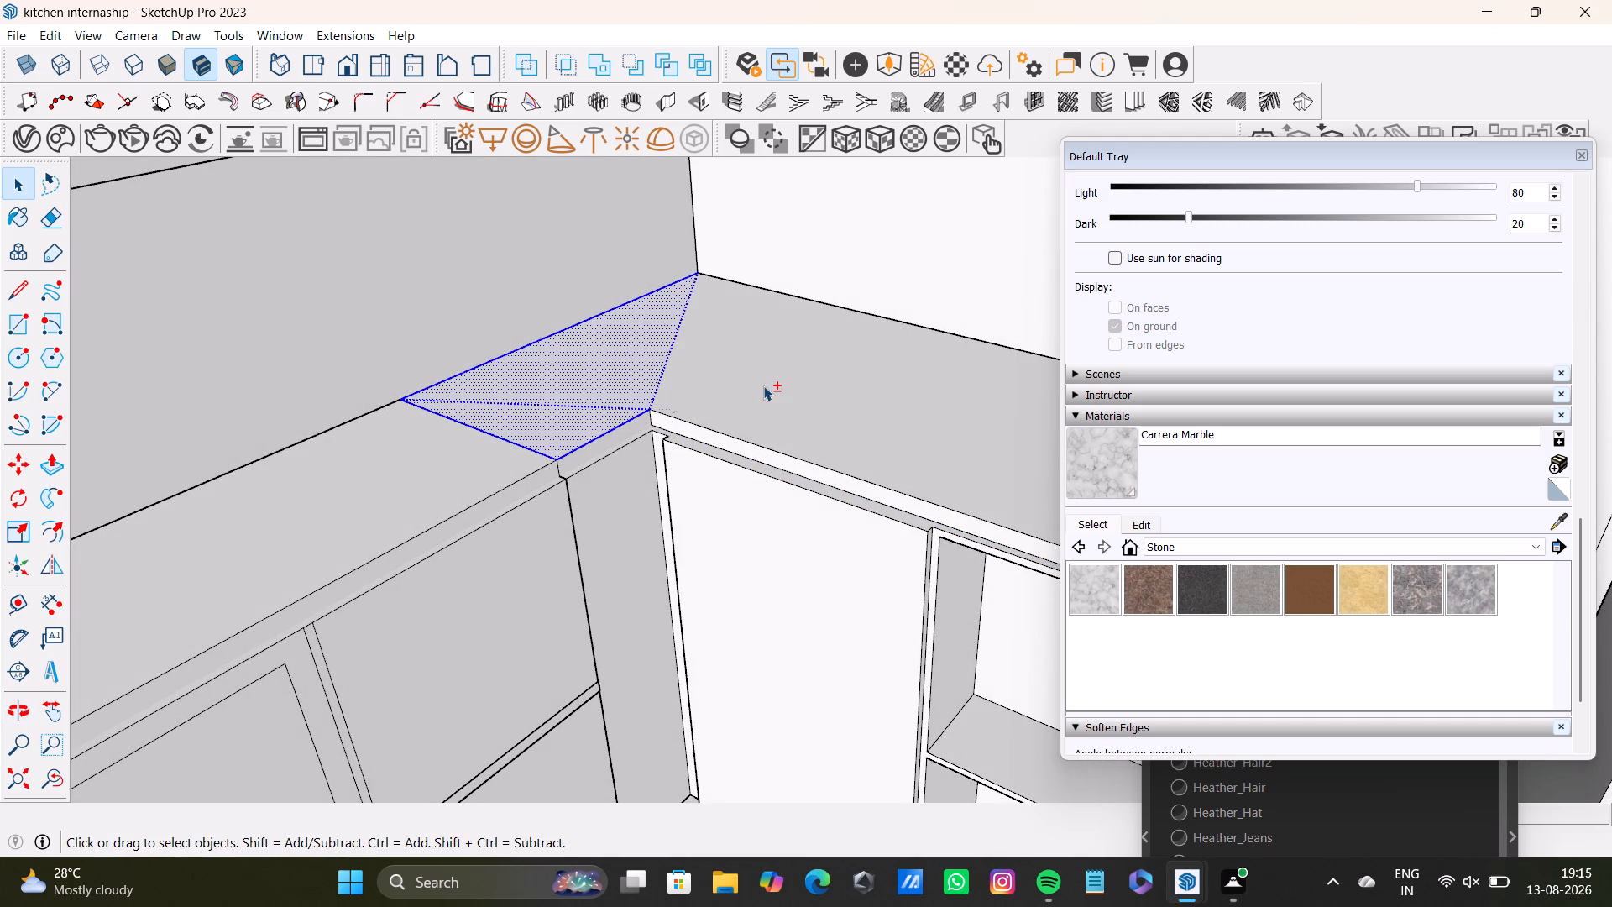
pyautogui.keyDown('shift'); pyautogui.doubleClick(893, 456); pyautogui.keyUp('shift')
pyautogui.keyDown('shift'); pyautogui.doubleClick(959, 439); pyautogui.keyUp('shift')
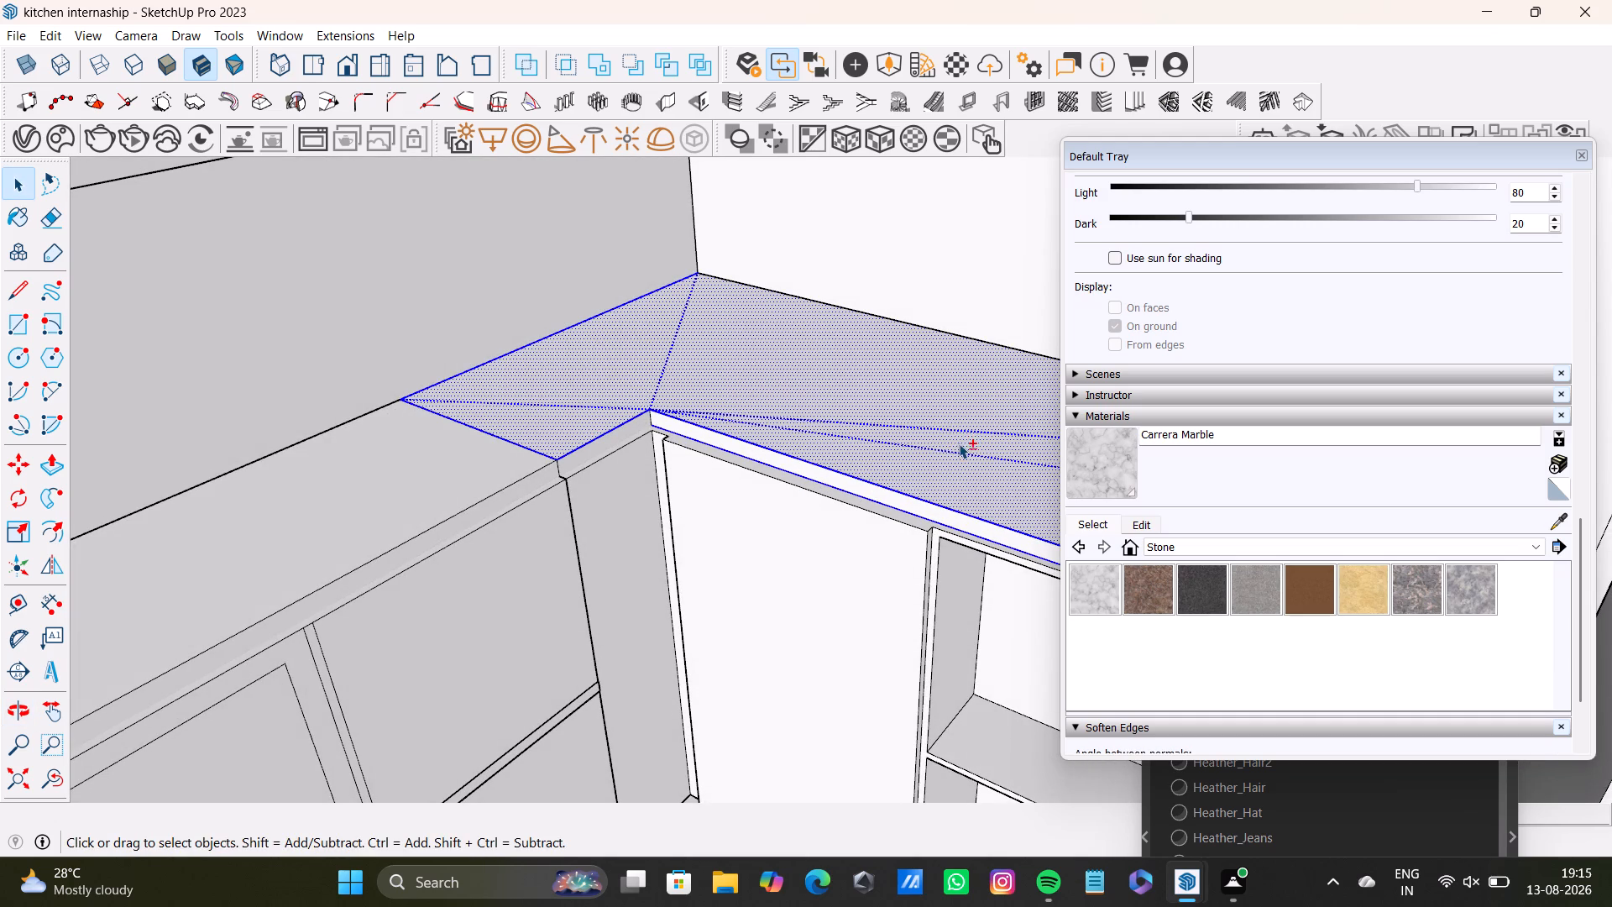
pyautogui.scroll(-3, 341, 451)
pyautogui.keyDown('shift'); pyautogui.moveTo(385, 454); pyautogui.dragTo(392, 392, button='middle'); pyautogui.keyUp('shift')
pyautogui.keyDown('shift'); pyautogui.click(557, 383); pyautogui.keyUp('shift')
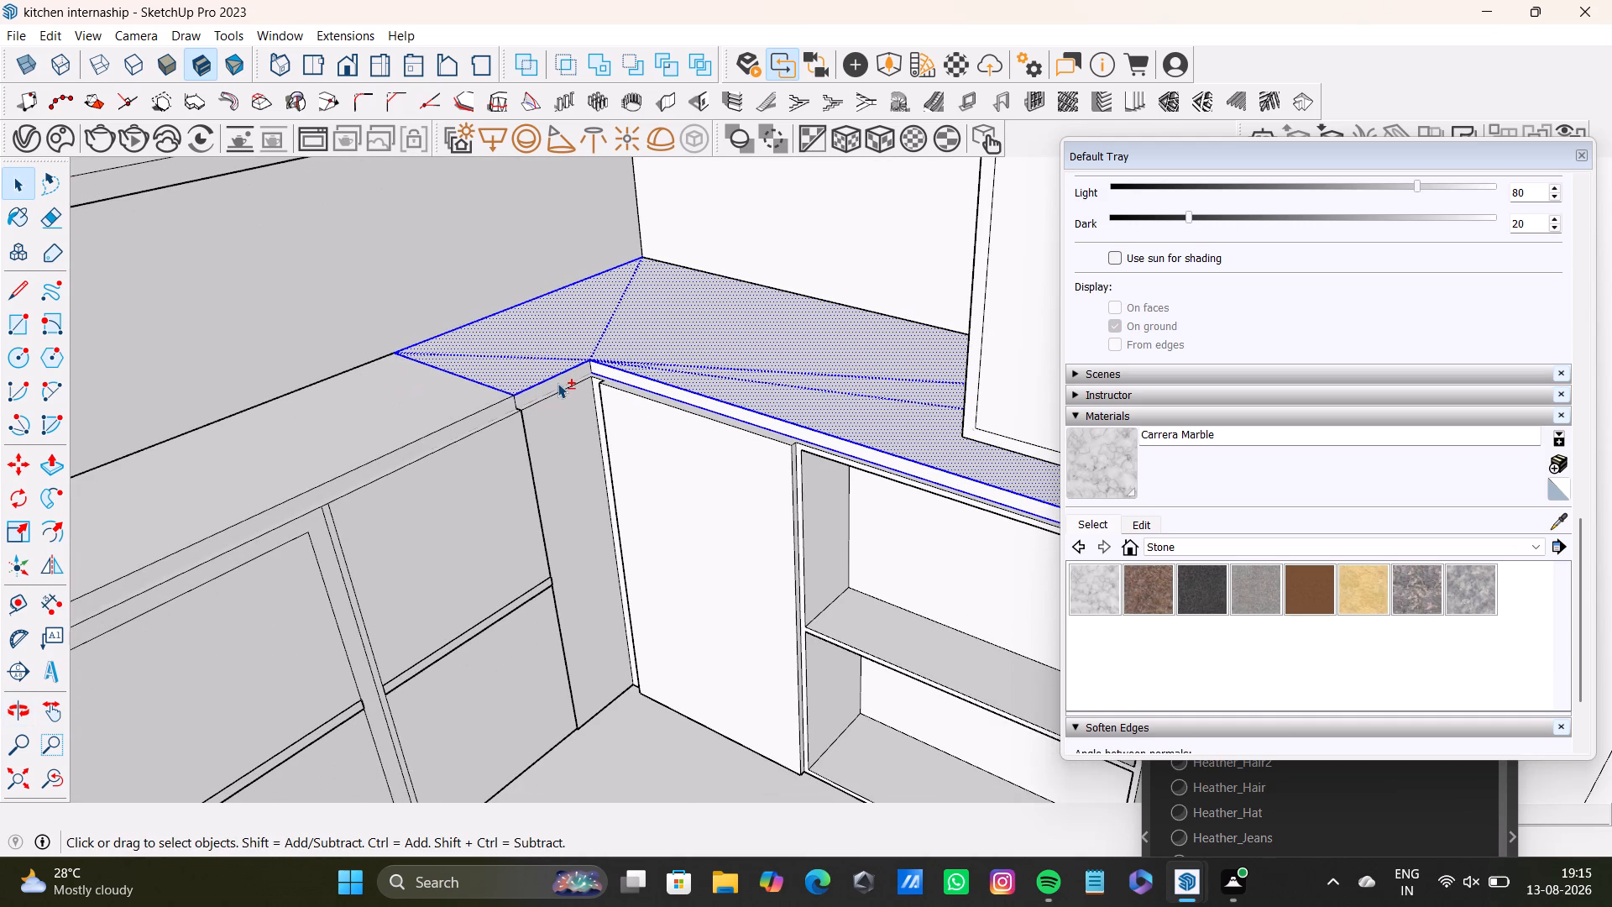
pyautogui.keyDown('shift'); pyautogui.click(557, 383); pyautogui.keyUp('shift')
pyautogui.keyDown('shift'); pyautogui.doubleClick(539, 391); pyautogui.keyUp('shift')
pyautogui.keyDown('shift'); pyautogui.doubleClick(473, 398); pyautogui.keyUp('shift')
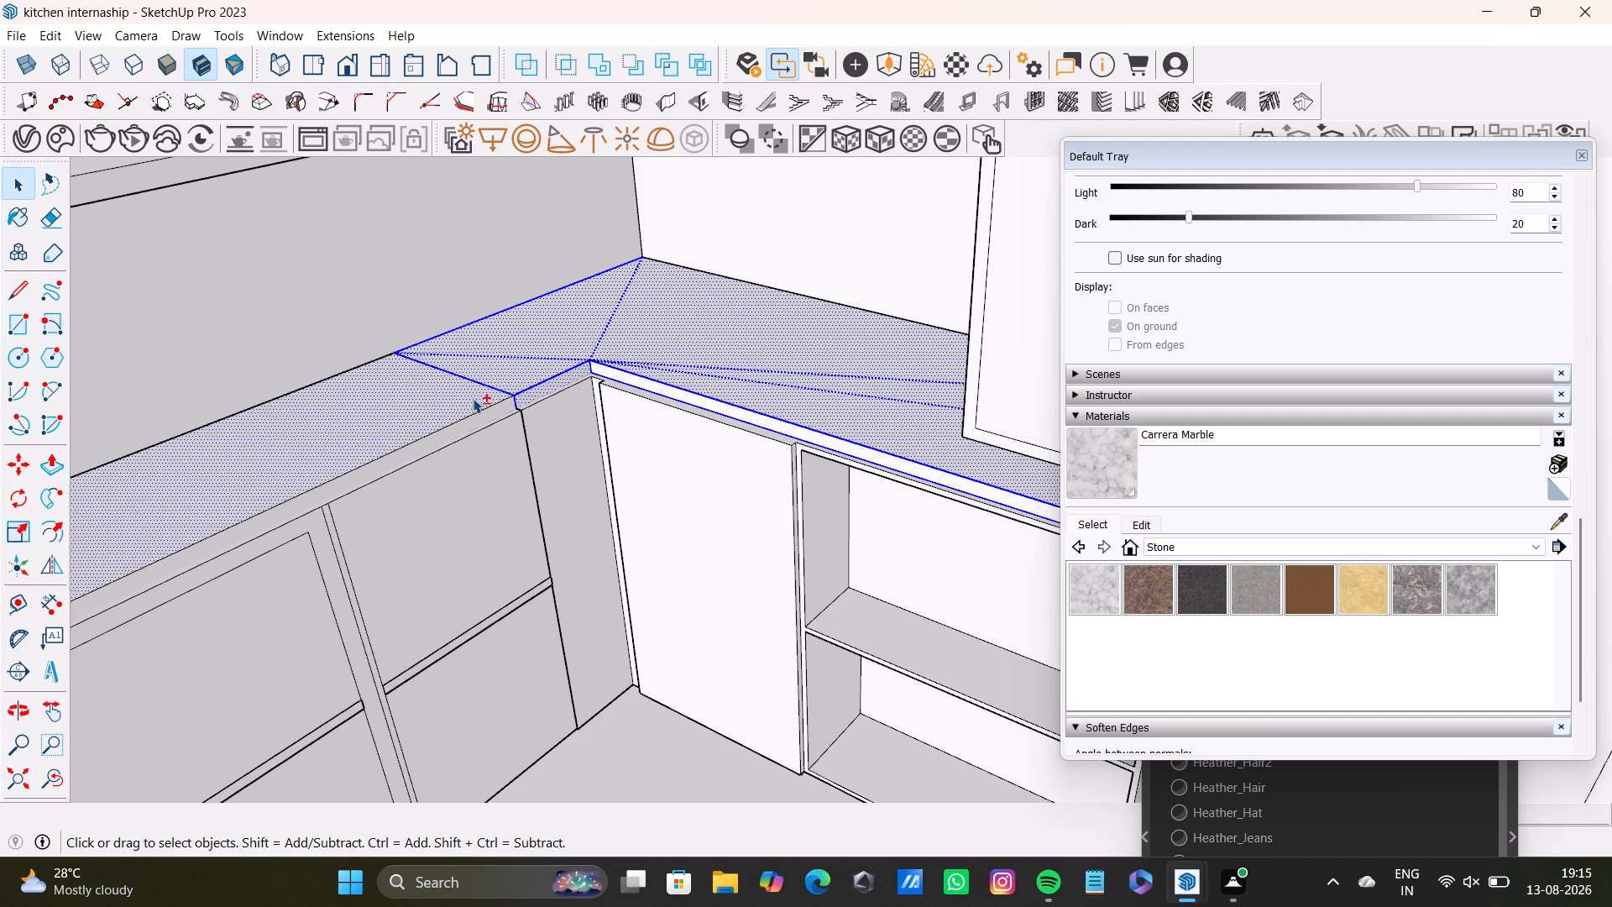
pyautogui.keyDown('shift'); pyautogui.doubleClick(471, 421); pyautogui.keyUp('shift')
pyautogui.scroll(-8, 320, 463)
pyautogui.moveTo(323, 456); pyautogui.dragTo(680, 360, button='middle')
pyautogui.scroll(8, 412, 493)
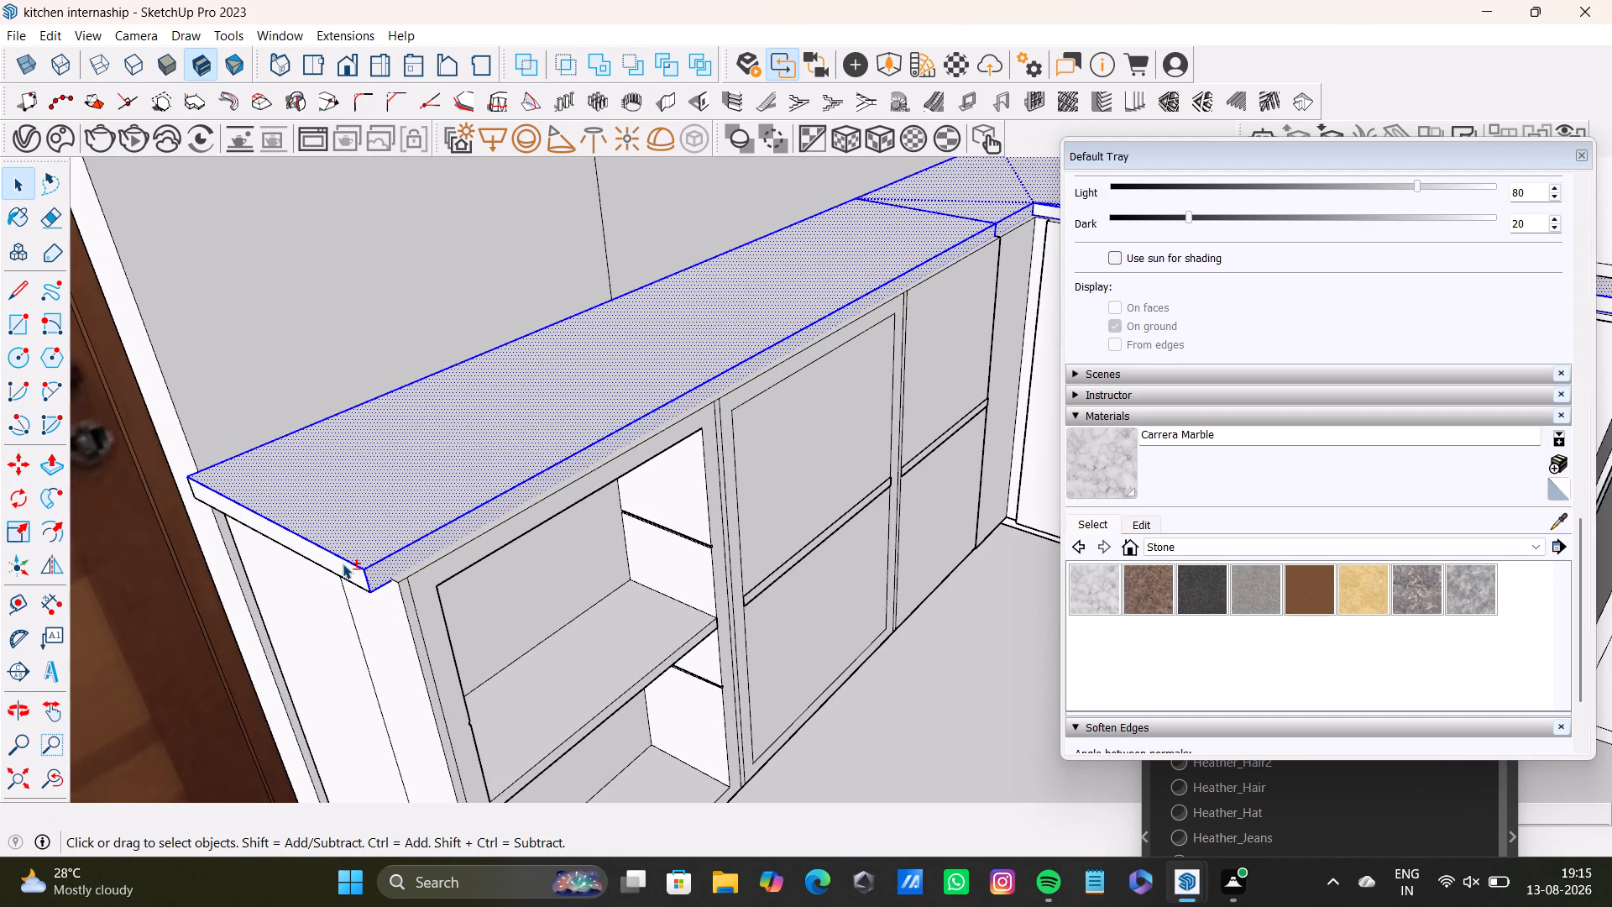
pyautogui.keyDown('shift'); pyautogui.doubleClick(343, 564); pyautogui.keyUp('shift')
pyautogui.scroll(-10, 529, 538)
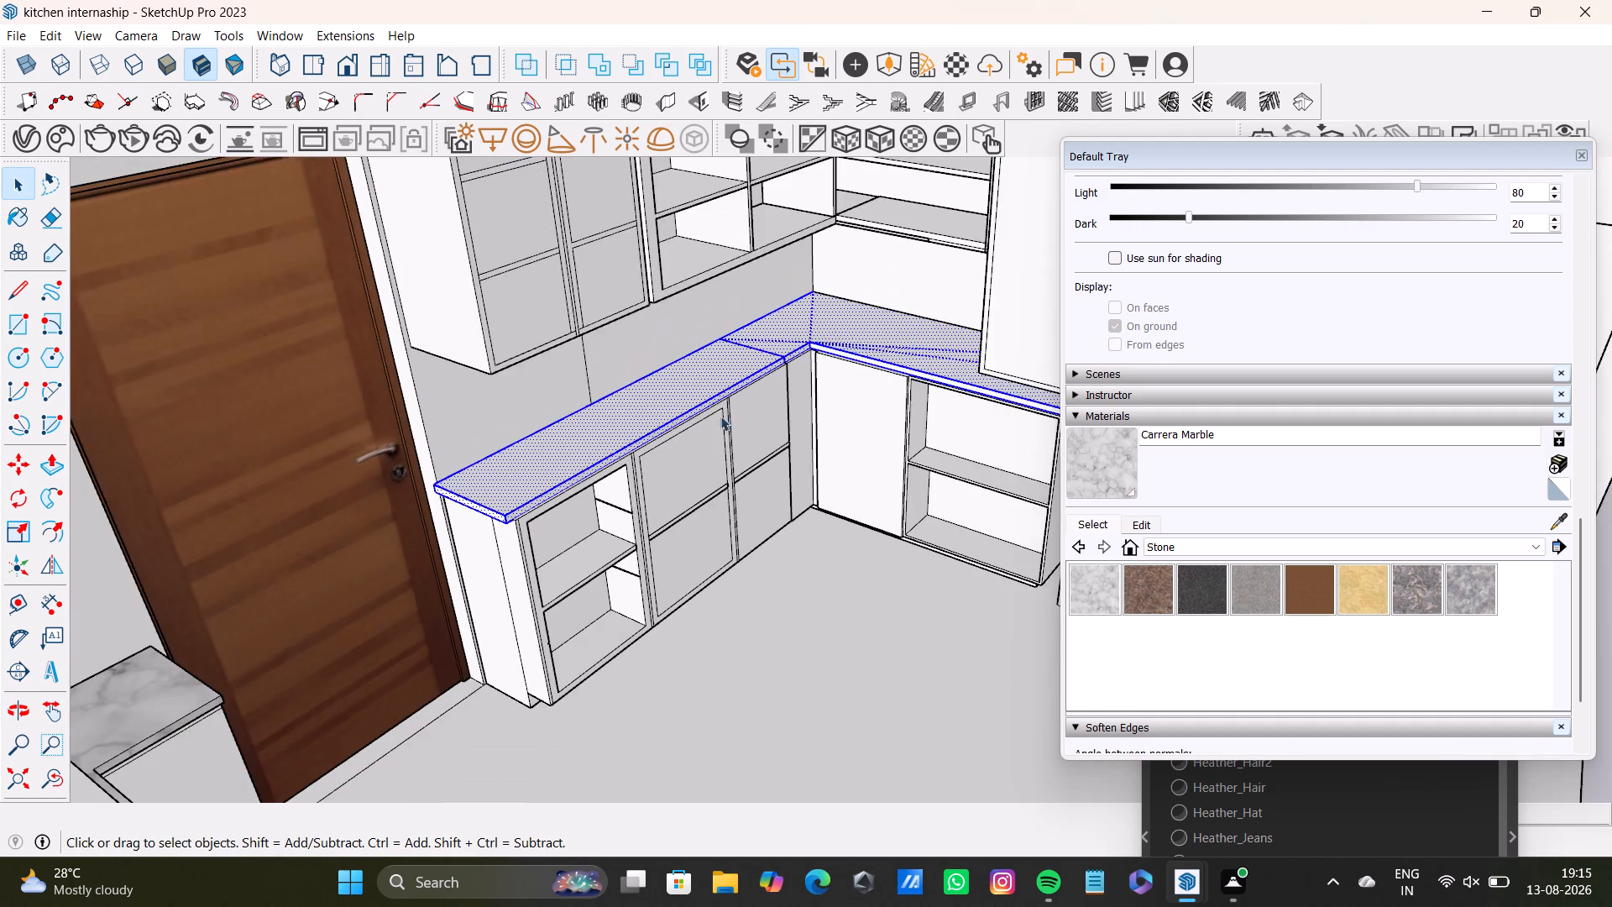
pyautogui.moveTo(720, 401); pyautogui.dragTo(463, 396, button='middle')
pyautogui.scroll(9, 683, 440)
pyautogui.keyDown('shift'); pyautogui.moveTo(837, 401); pyautogui.dragTo(755, 464, button='middle'); pyautogui.keyUp('shift')
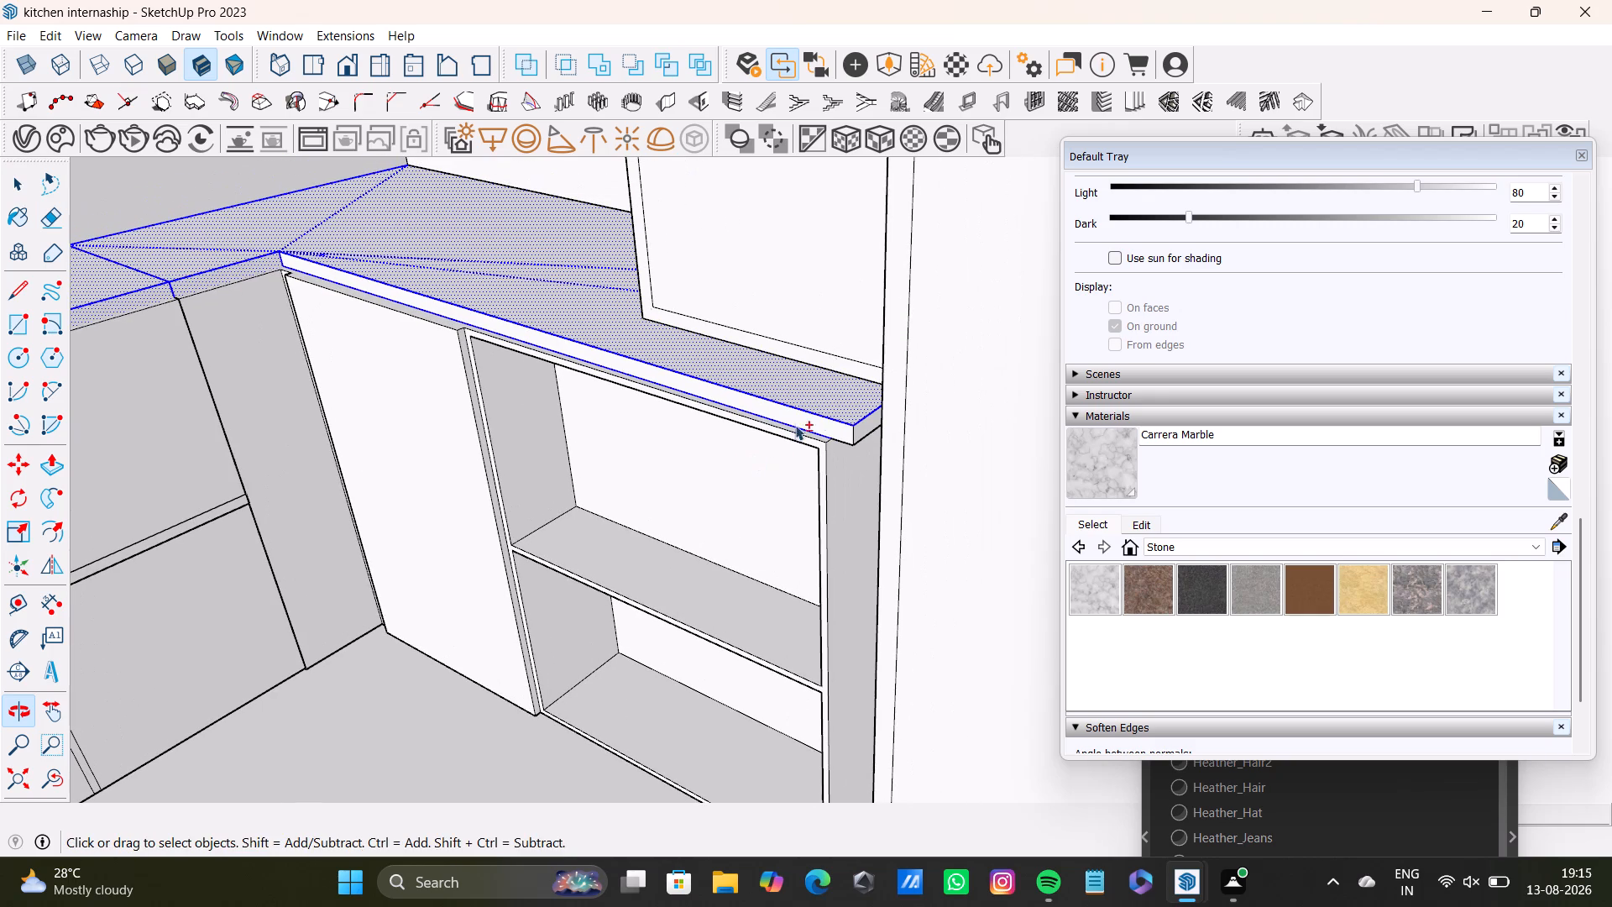
pyautogui.keyDown('shift'); pyautogui.doubleClick(828, 425); pyautogui.keyUp('shift')
pyautogui.keyDown('shift'); pyautogui.click(860, 427); pyautogui.keyUp('shift')
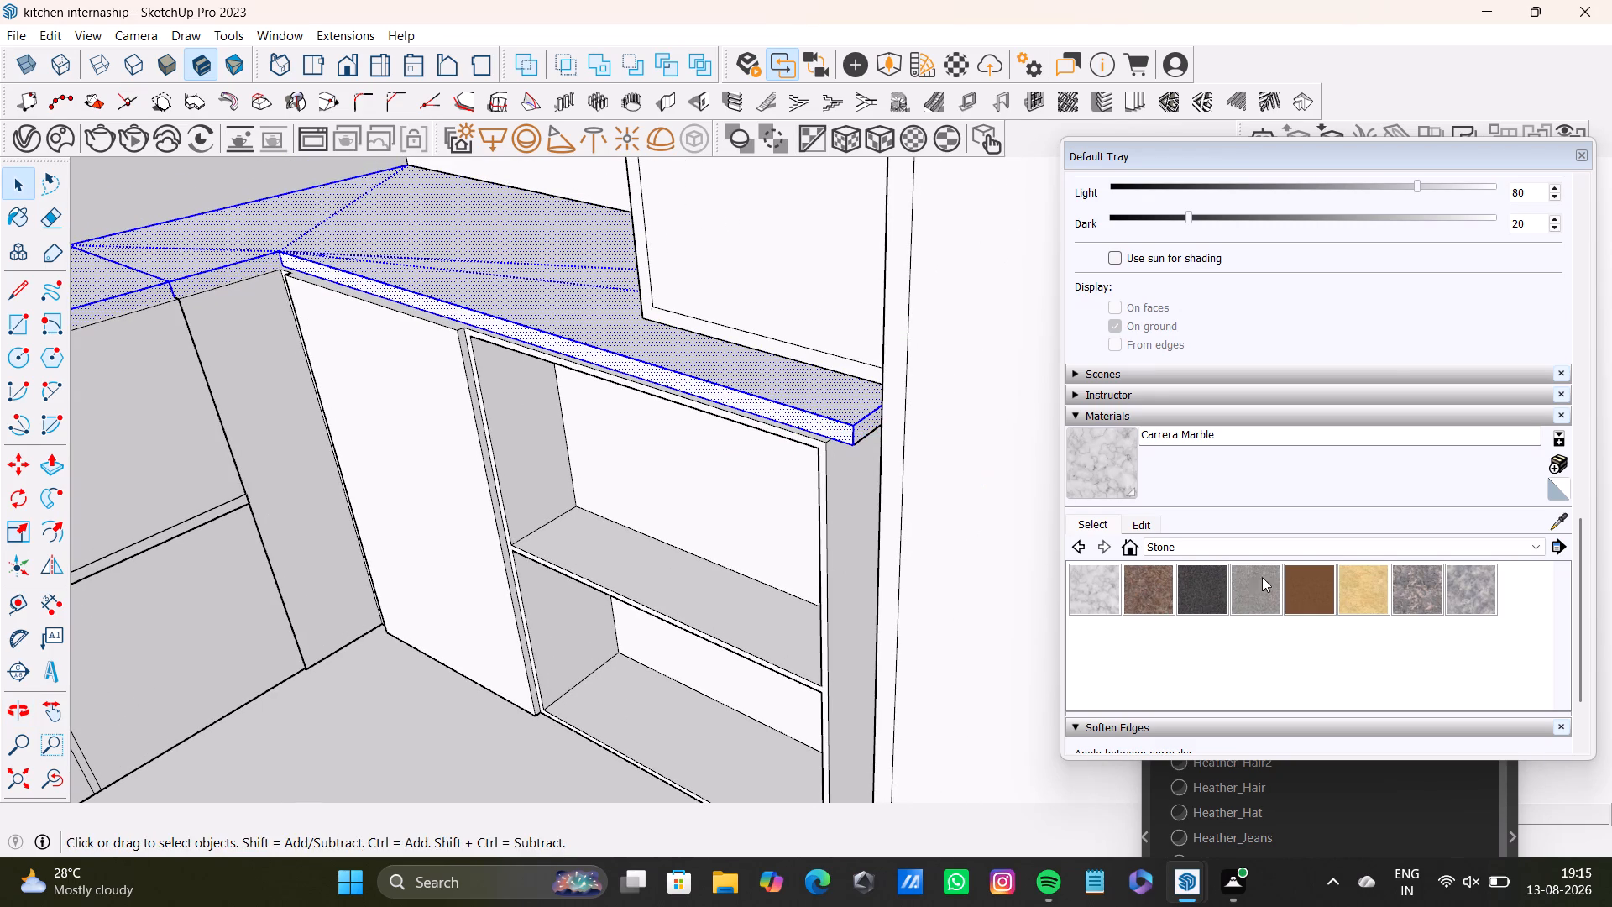
pyautogui.click(1081, 597)
pyautogui.click(844, 398)
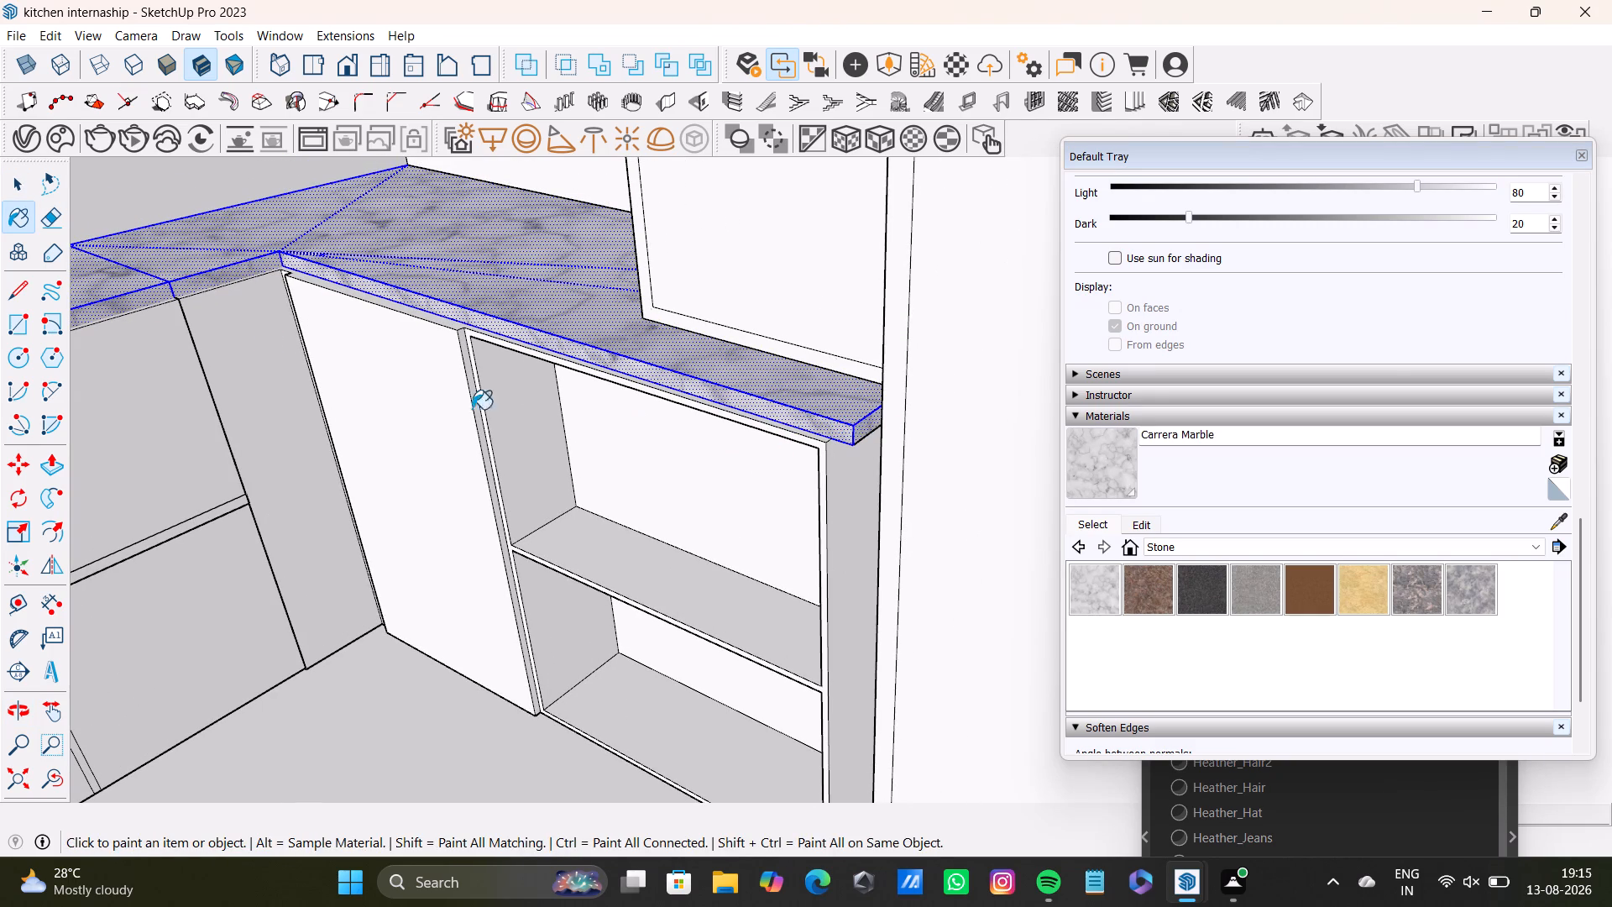
# Paint the door frame of the small wall cabinet above the countertop's end with Carrera Marble.
pyautogui.scroll(-8, 259, 354)
pyautogui.press('space')
pyautogui.scroll(-8, 239, 382)
pyautogui.keyDown('shift'); pyautogui.moveTo(246, 385); pyautogui.dragTo(488, 486, button='middle'); pyautogui.keyUp('shift')
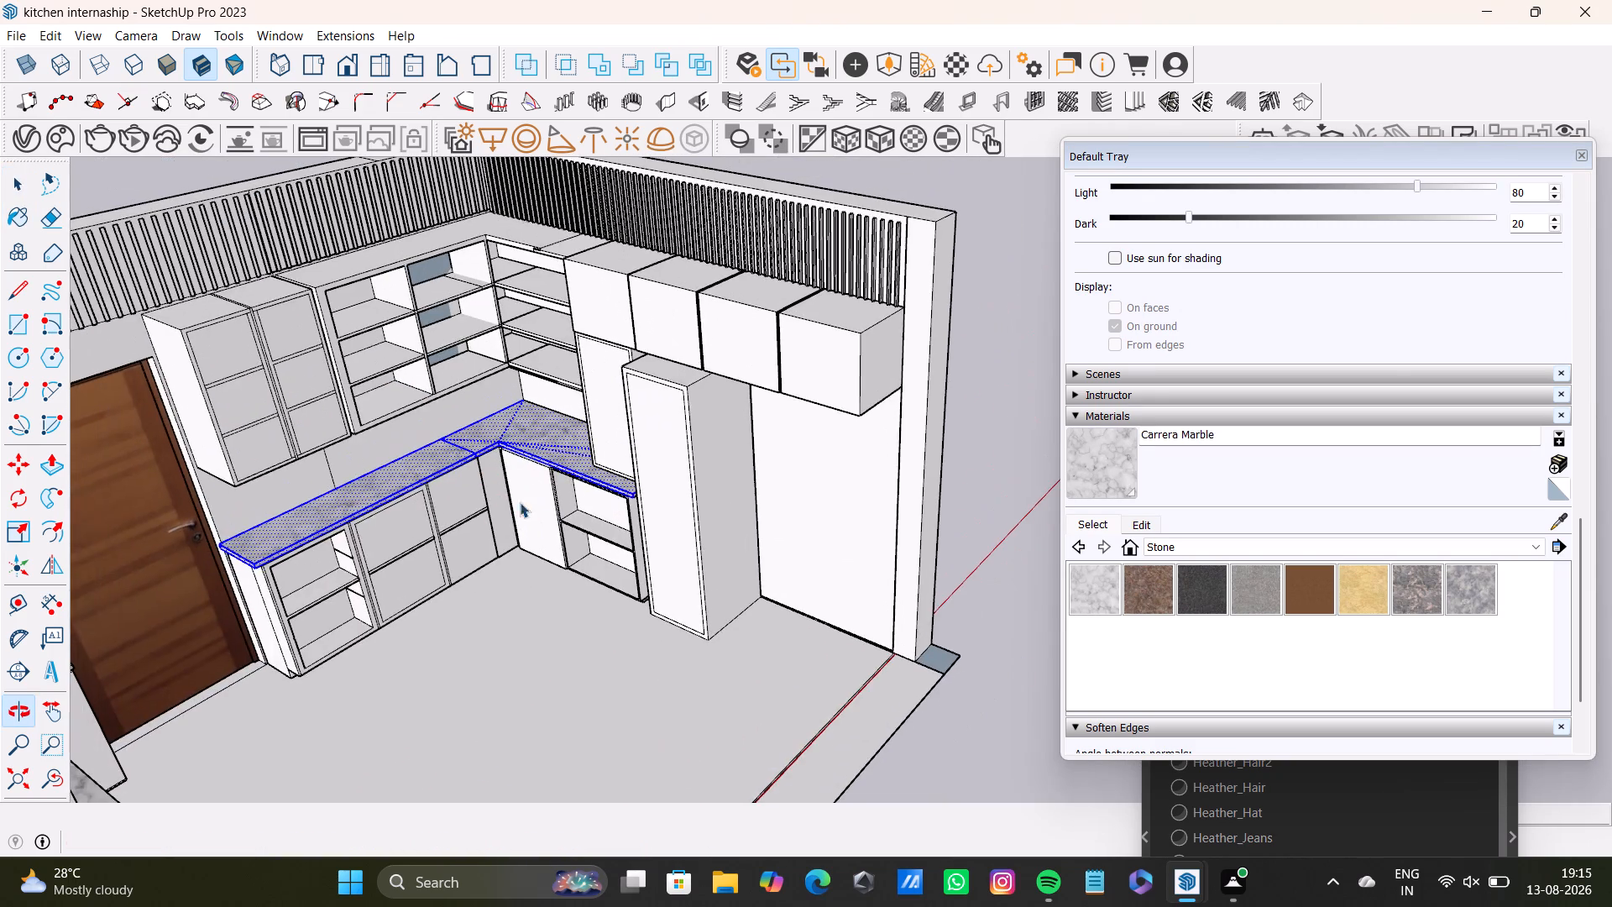
pyautogui.moveTo(552, 514); pyautogui.dragTo(672, 467, button='middle')
pyautogui.press('space')
pyautogui.scroll(3, 613, 464)
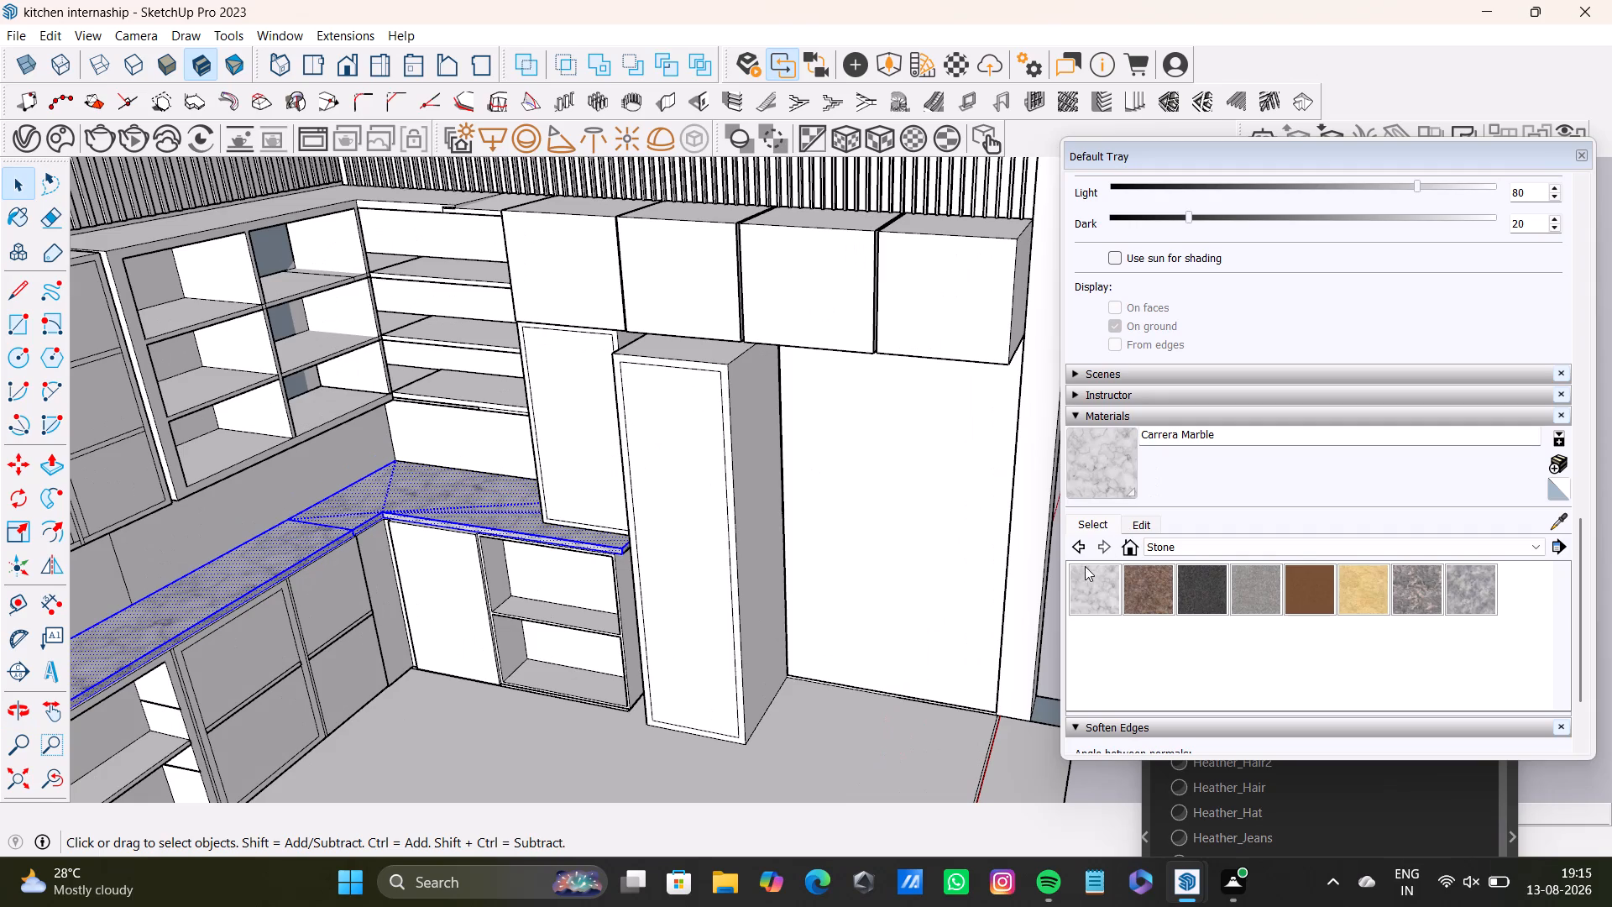
pyautogui.click(1092, 590)
pyautogui.scroll(5, 452, 401)
pyautogui.moveTo(581, 417); pyautogui.dragTo(707, 468, button='middle')
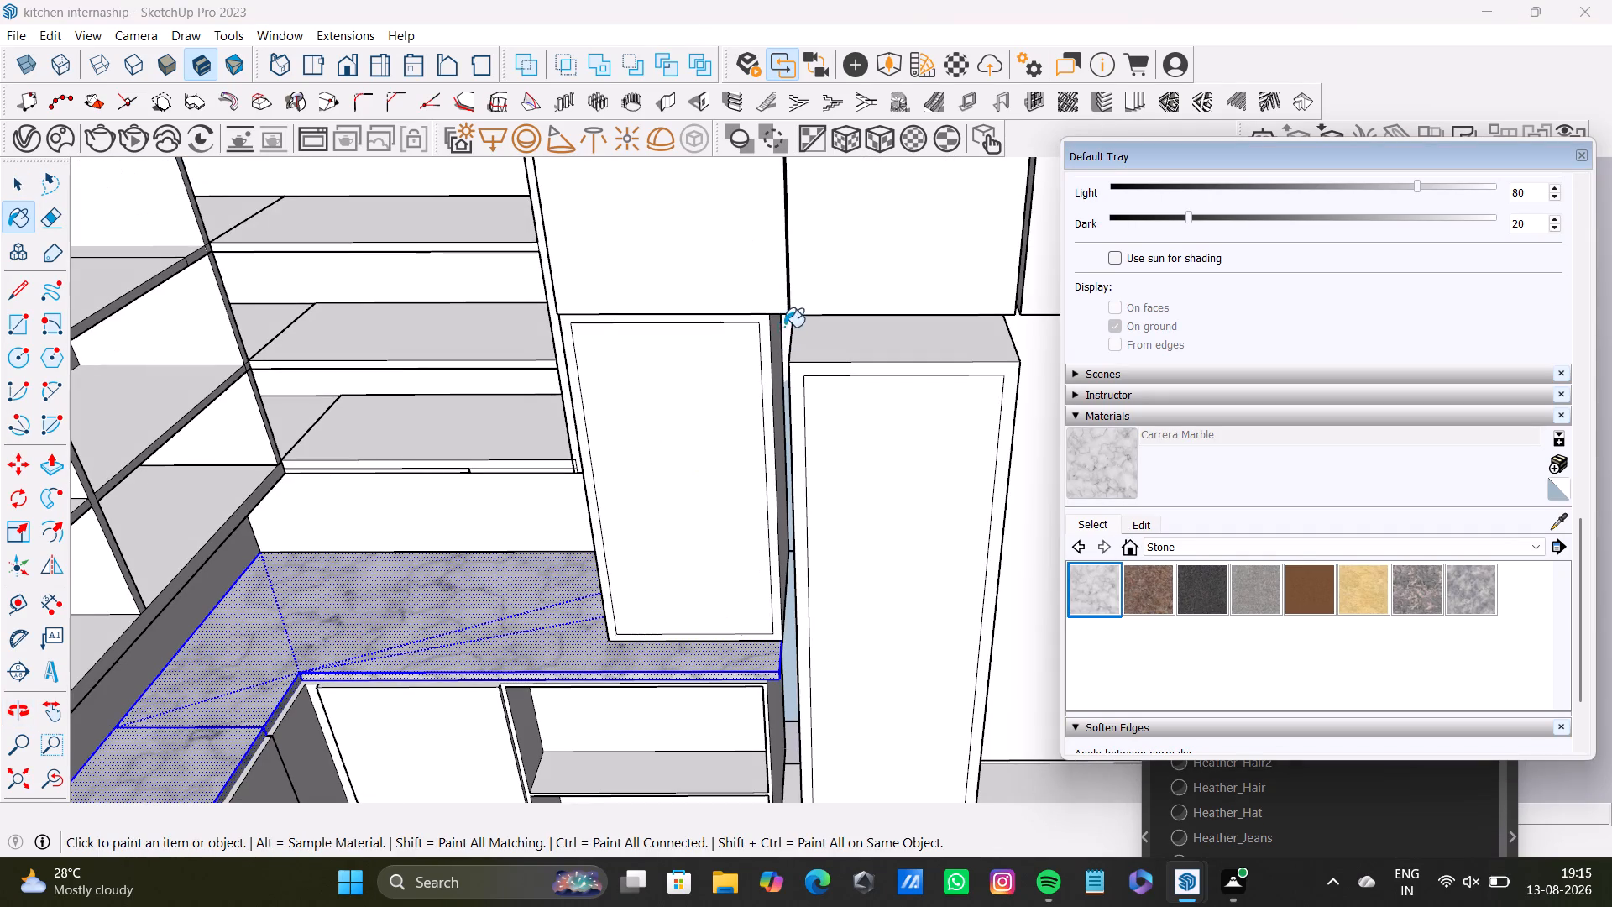
pyautogui.click(777, 338)
pyautogui.click(766, 350)
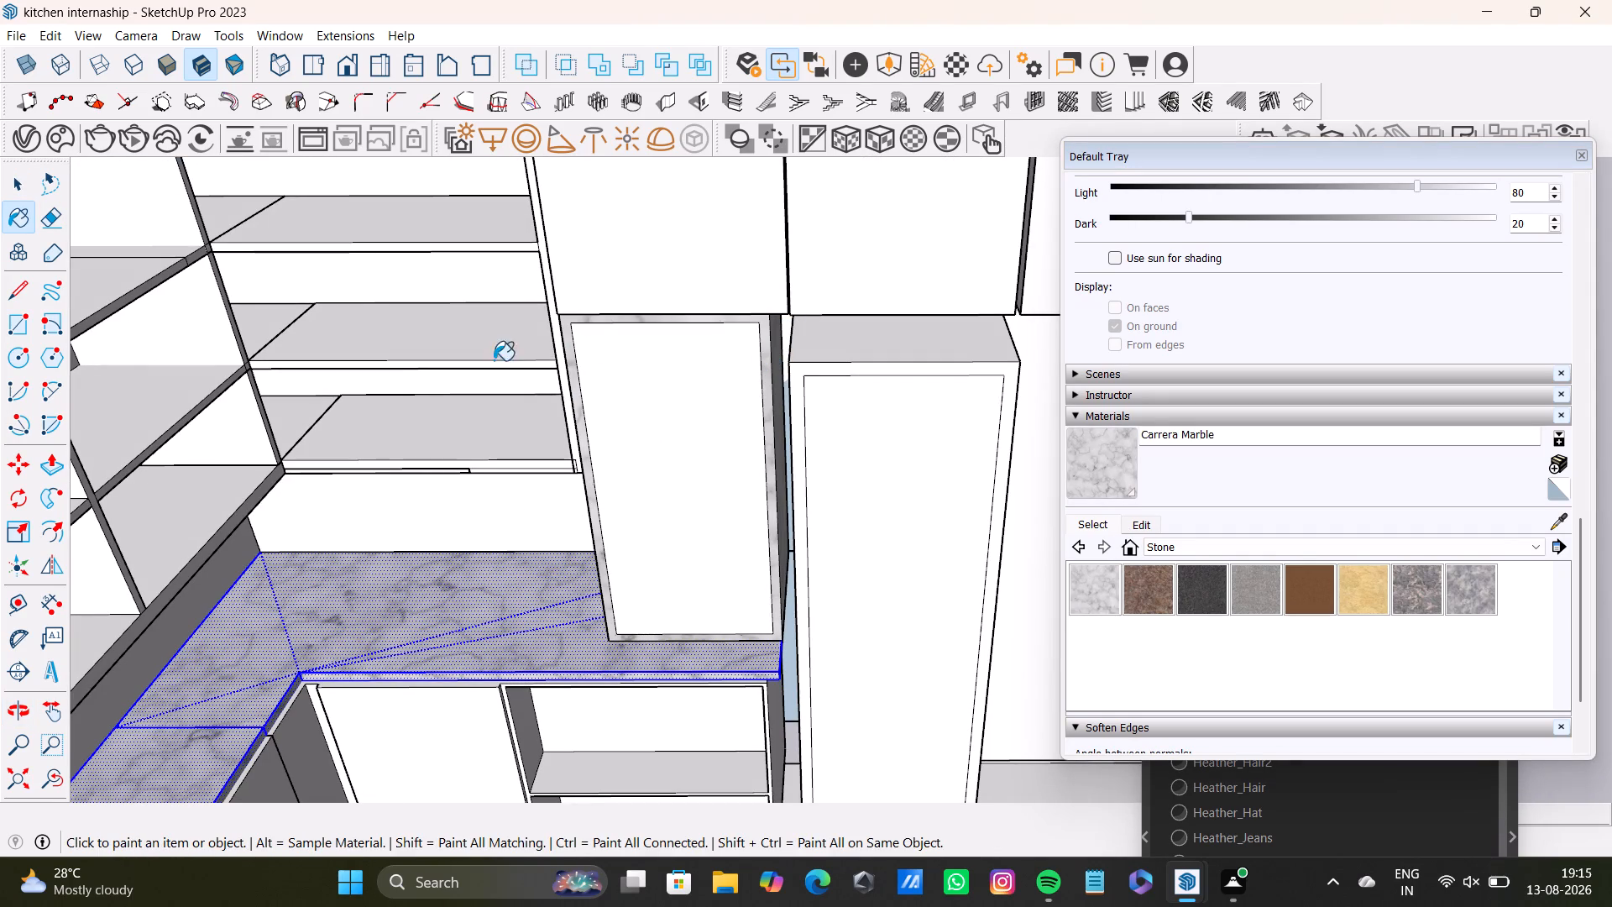
# Paint the tall cabinet's top, front frame and front panel with Carrera Marble.
pyautogui.click(809, 357)
pyautogui.click(794, 411)
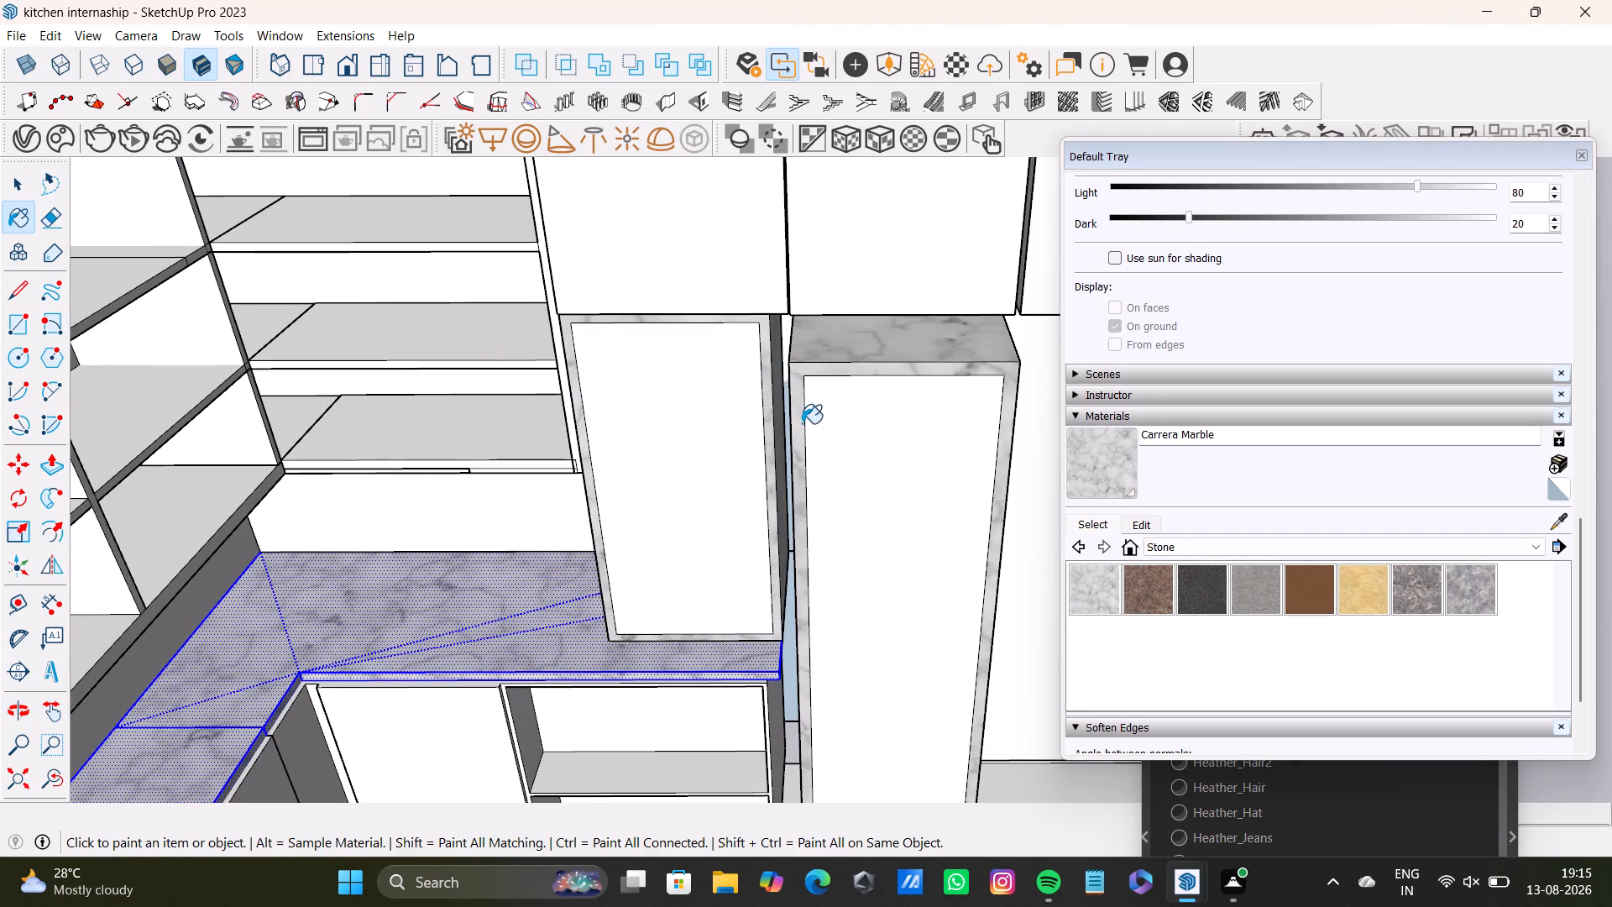
pyautogui.click(847, 456)
pyautogui.scroll(-4, 851, 508)
pyautogui.moveTo(852, 509); pyautogui.dragTo(848, 508, button='middle')
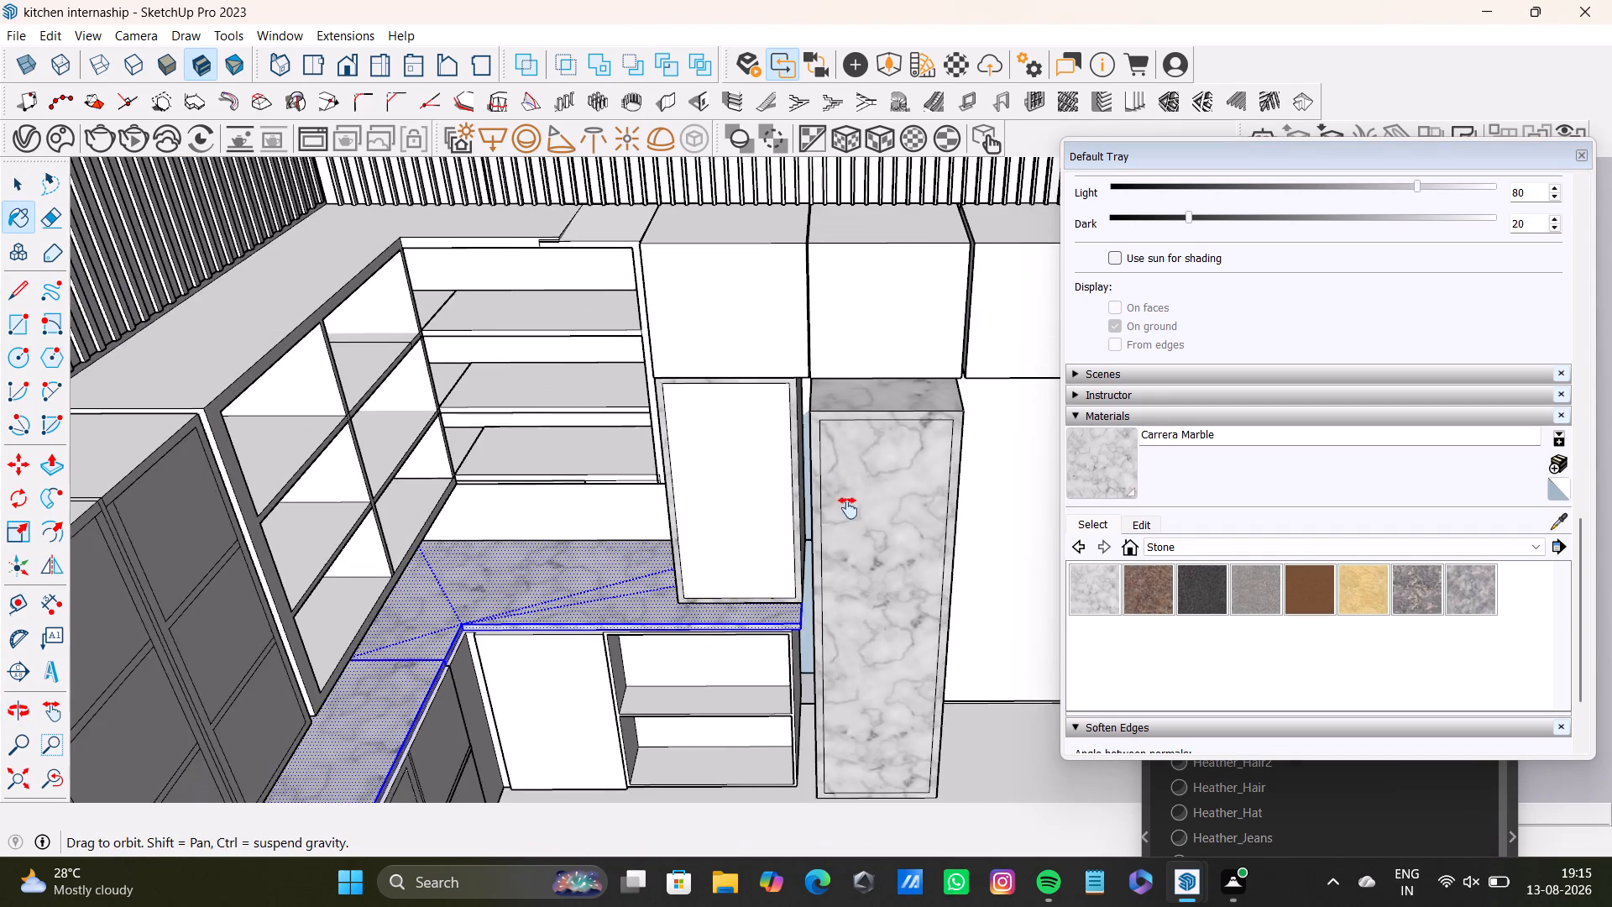
pyautogui.moveTo(848, 508); pyautogui.dragTo(764, 453, button='middle')
pyautogui.moveTo(818, 472); pyautogui.dragTo(427, 403, button='middle')
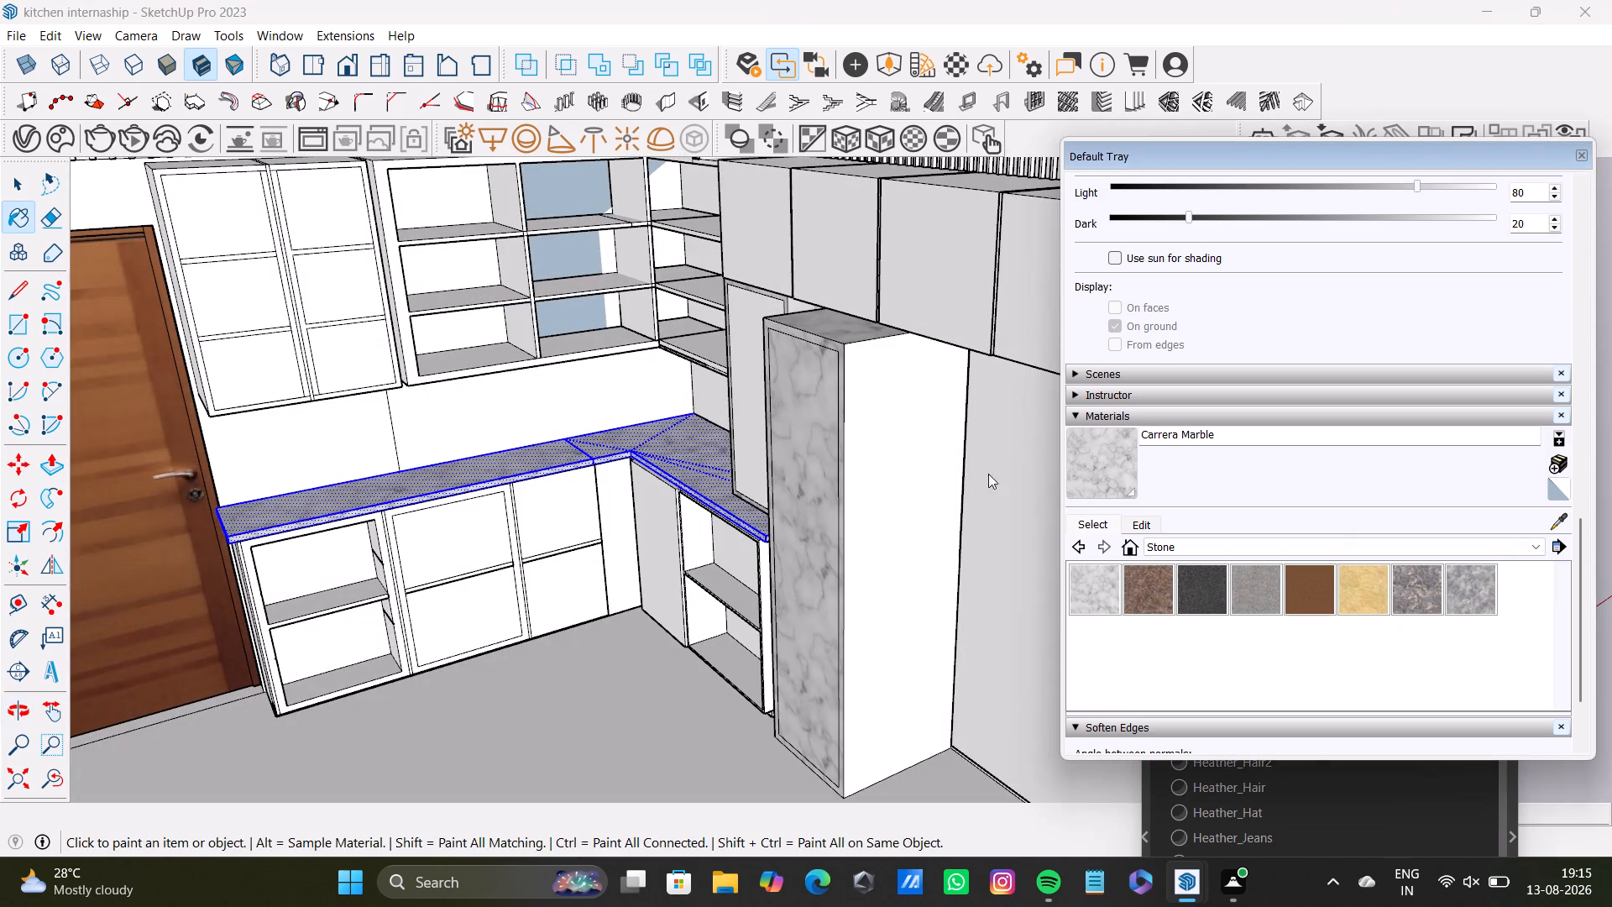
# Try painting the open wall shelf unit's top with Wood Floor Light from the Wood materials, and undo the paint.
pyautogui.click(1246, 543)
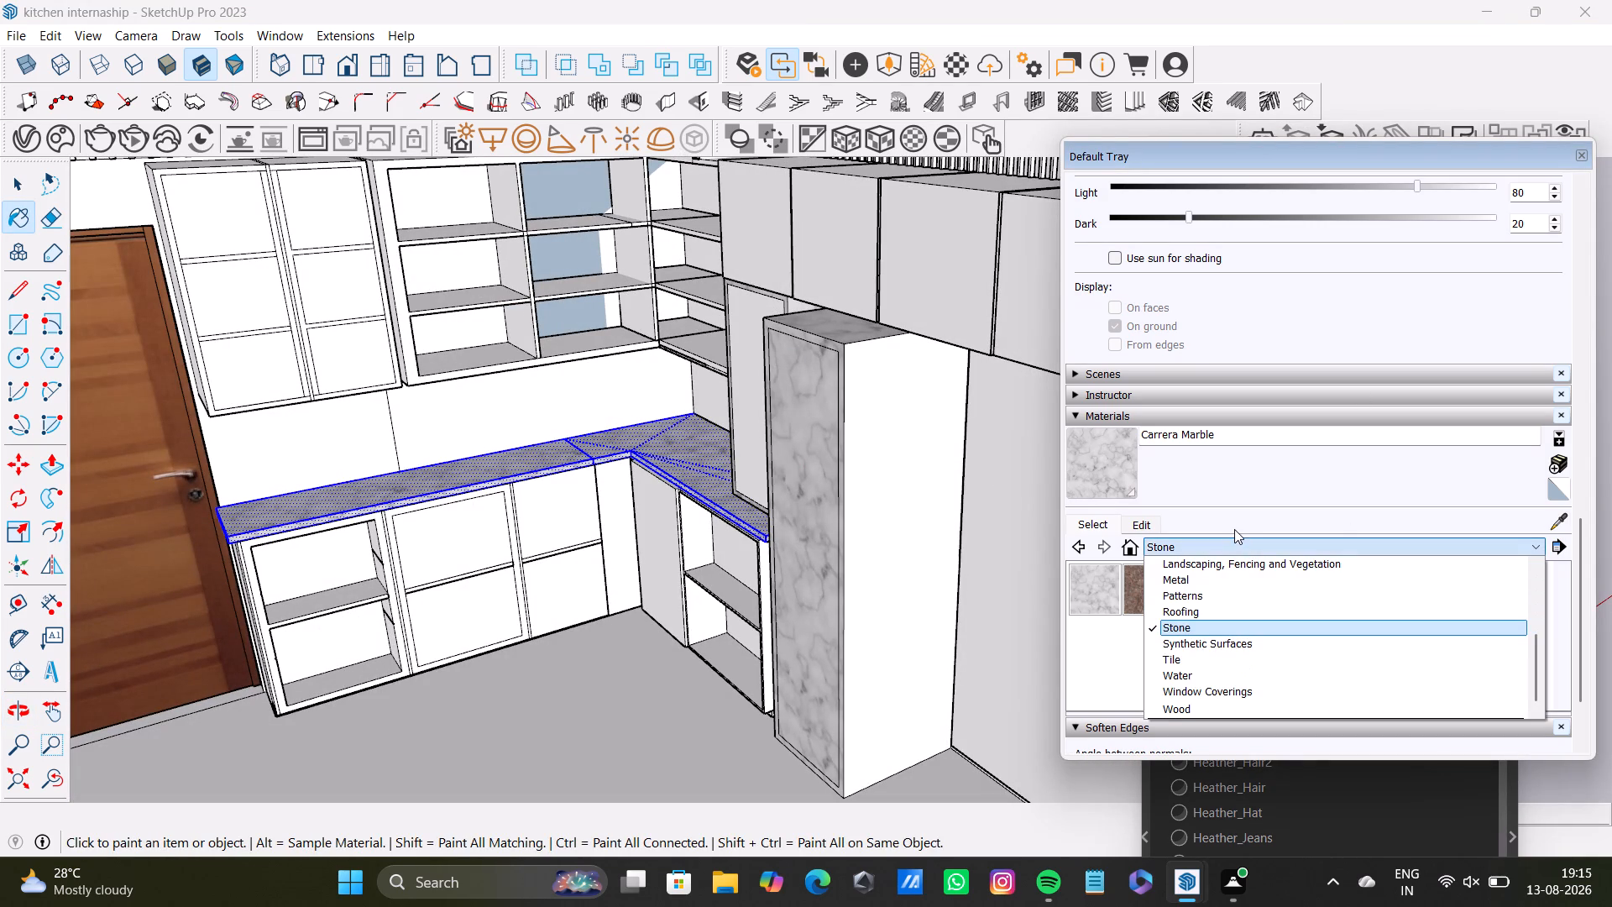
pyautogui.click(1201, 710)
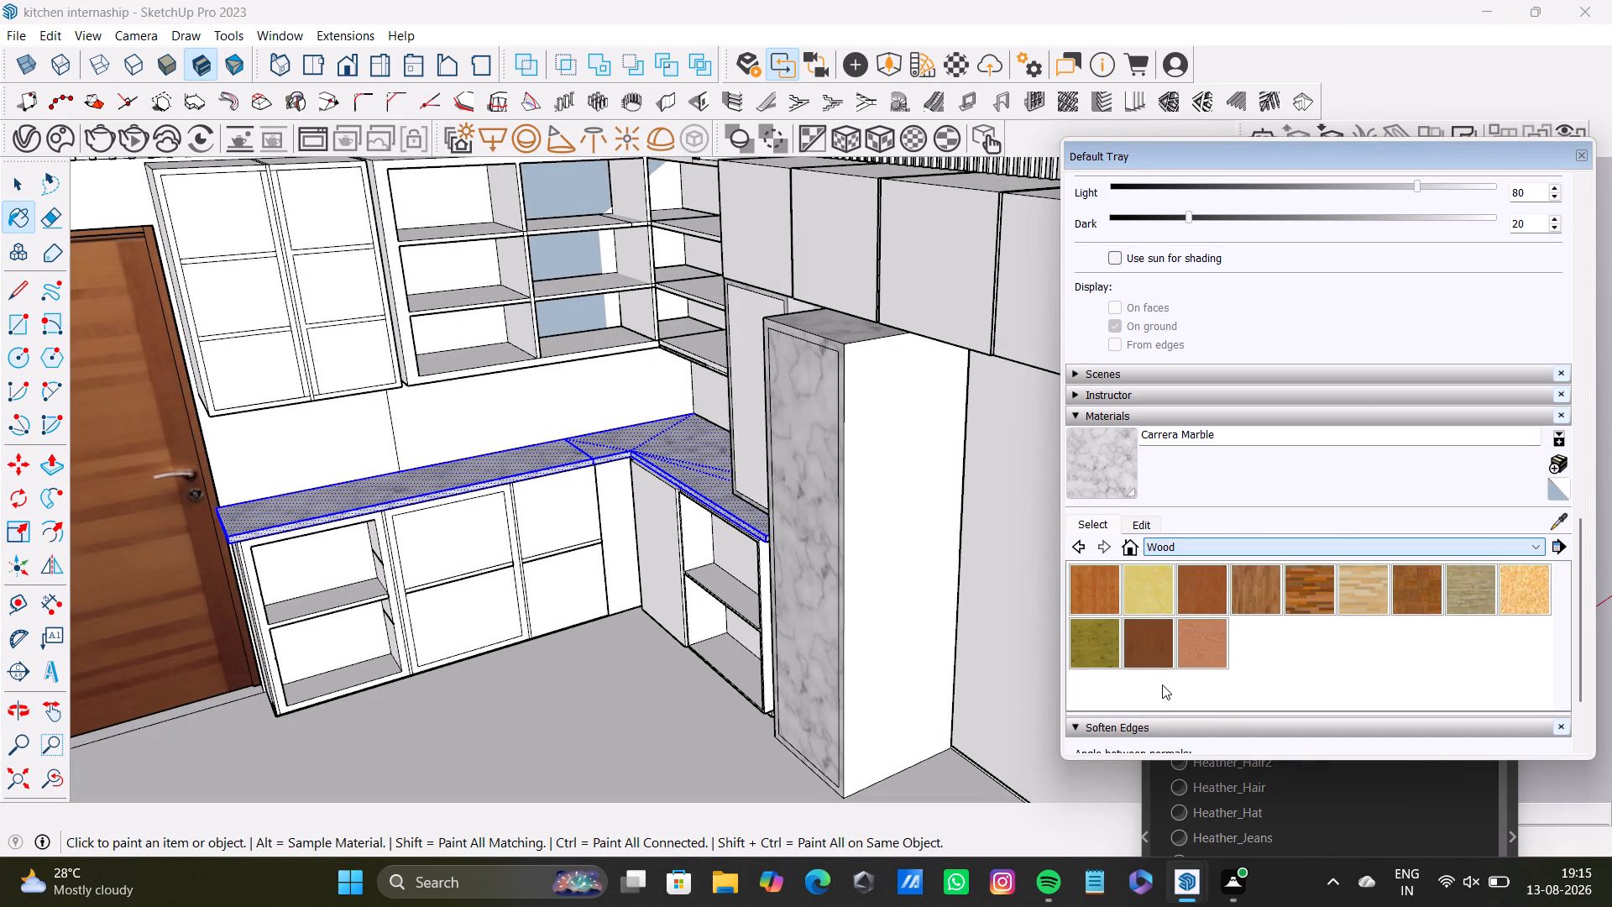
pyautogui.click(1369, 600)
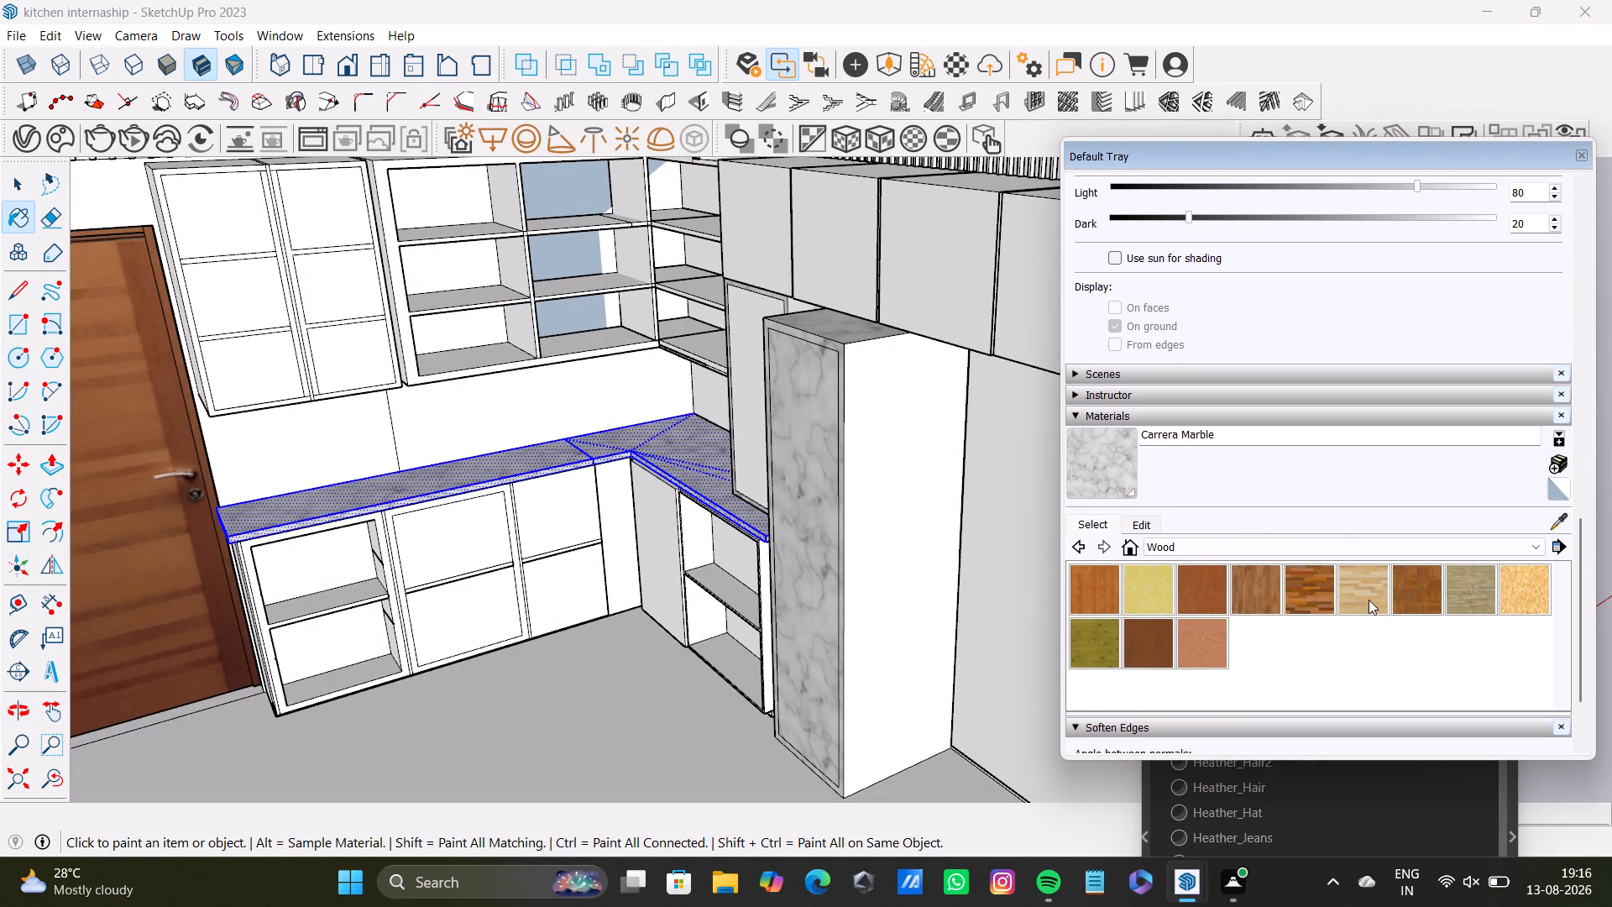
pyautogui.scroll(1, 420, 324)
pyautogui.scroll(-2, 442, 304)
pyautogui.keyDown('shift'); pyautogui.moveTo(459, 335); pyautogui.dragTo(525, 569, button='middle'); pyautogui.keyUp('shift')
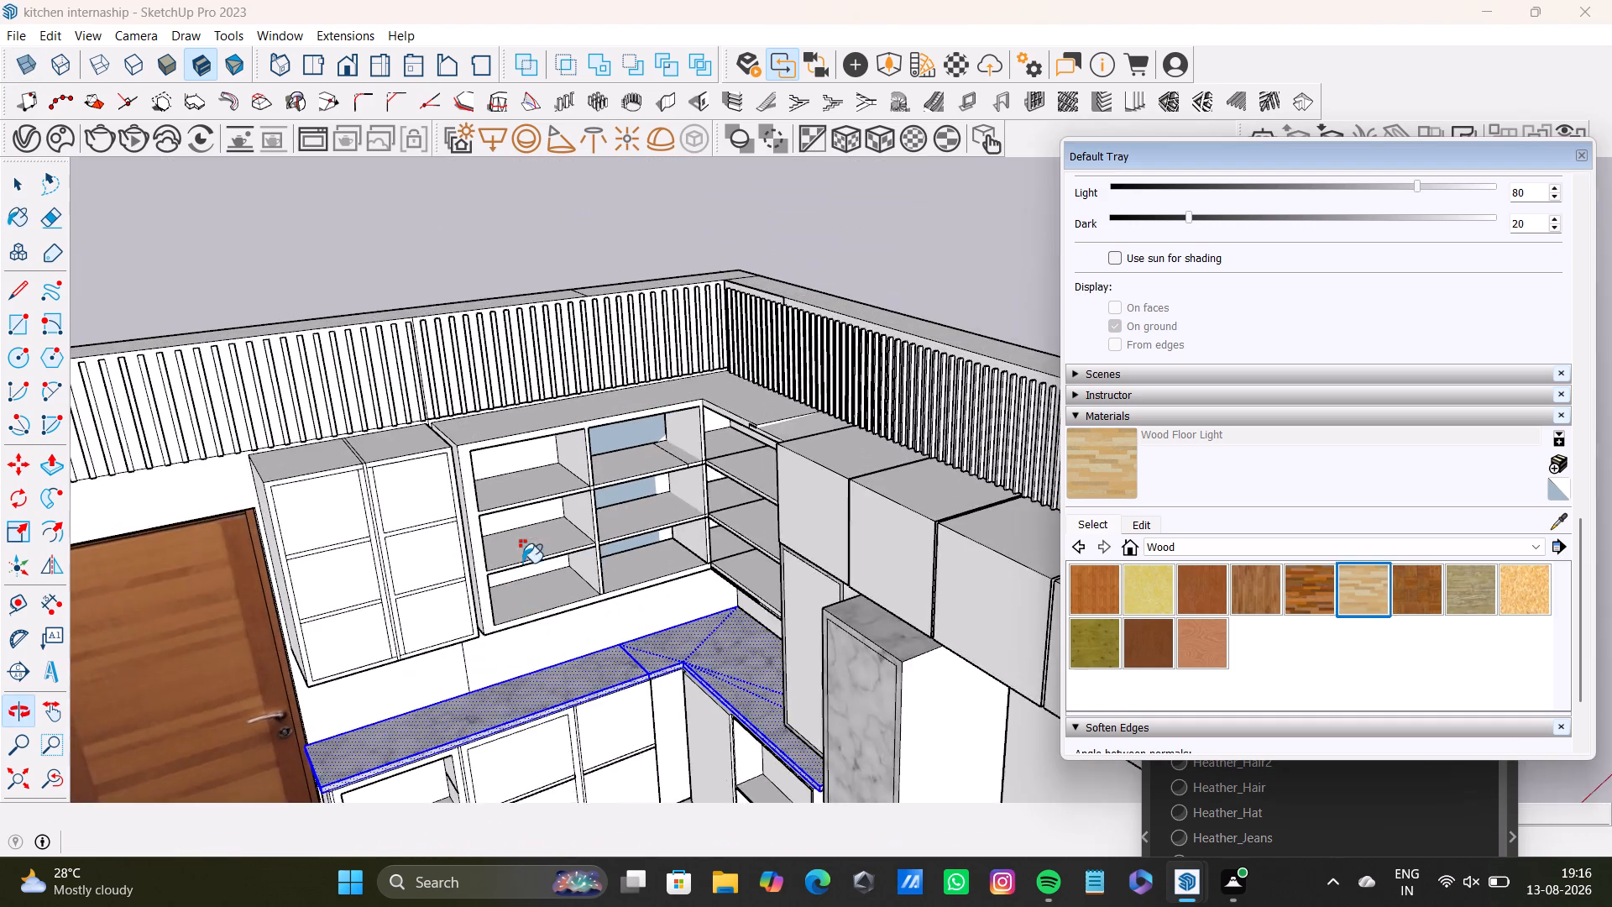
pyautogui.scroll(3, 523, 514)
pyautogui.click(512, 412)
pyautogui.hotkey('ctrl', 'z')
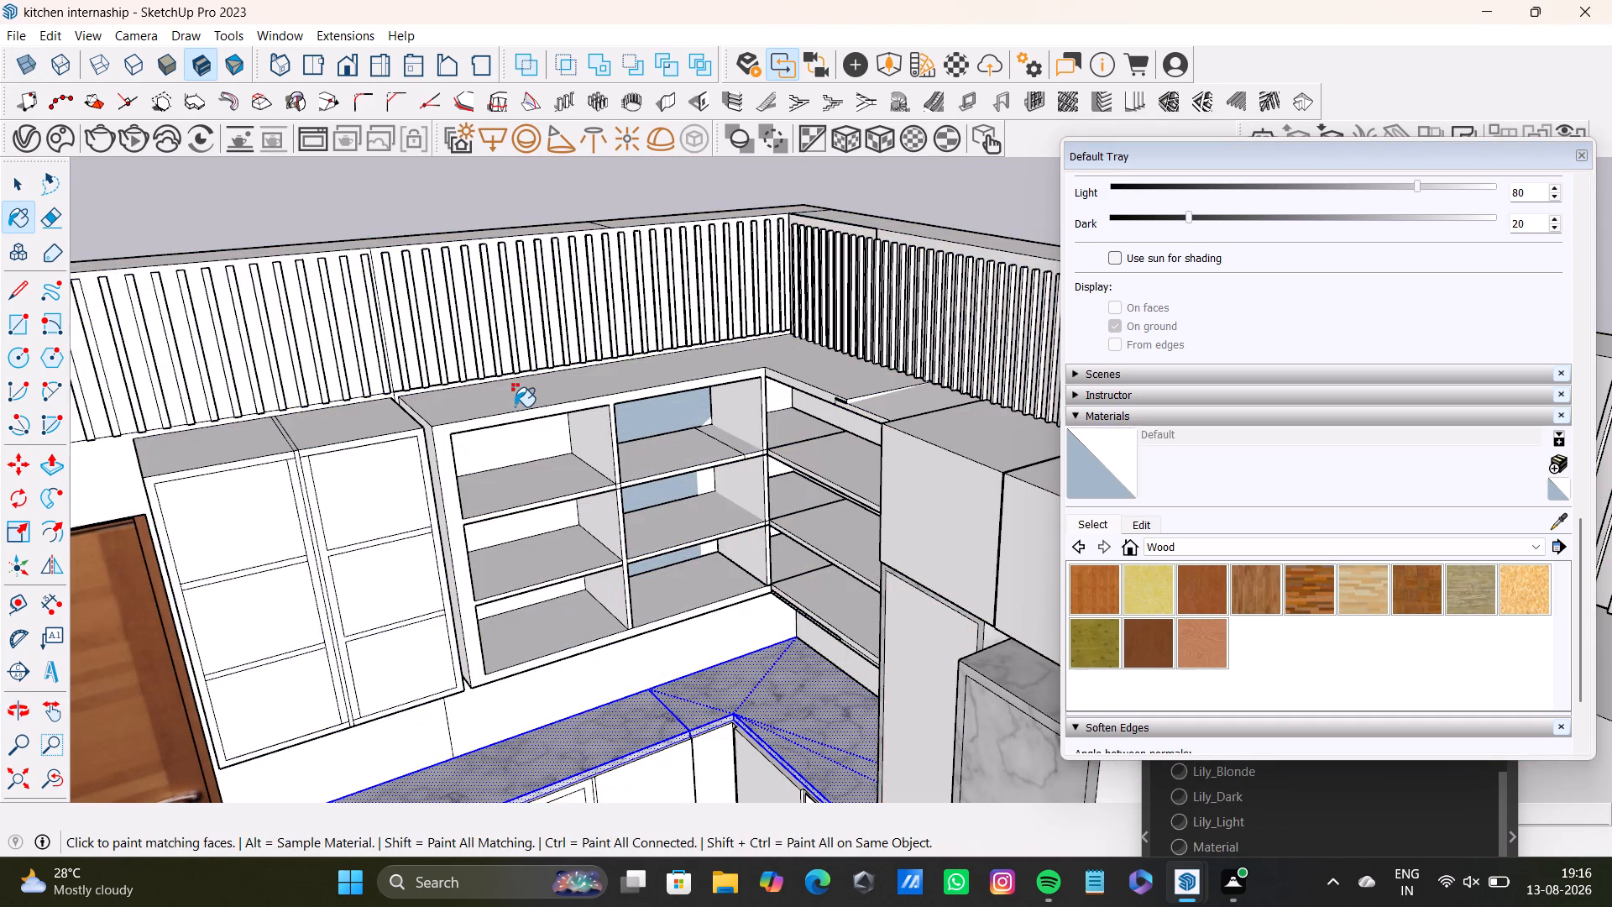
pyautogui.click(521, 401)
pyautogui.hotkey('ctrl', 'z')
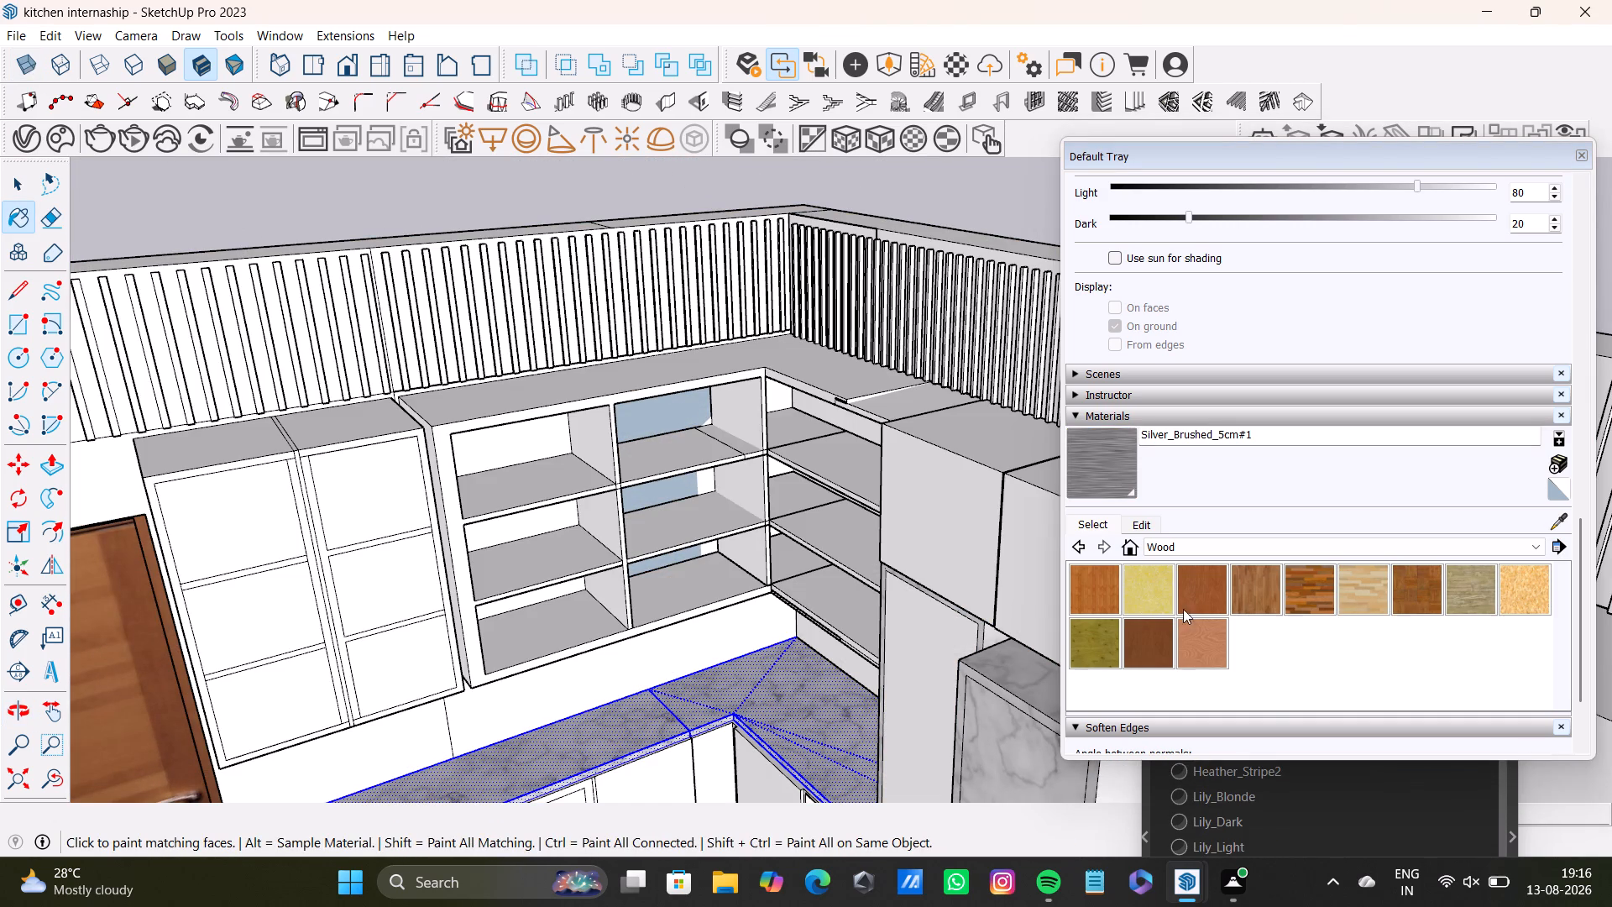
# Choose Wood Lumber ButtJoined from the Wood materials as the paint material, after trying Wood Floor Light.
pyautogui.click(1353, 594)
pyautogui.scroll(2, 607, 457)
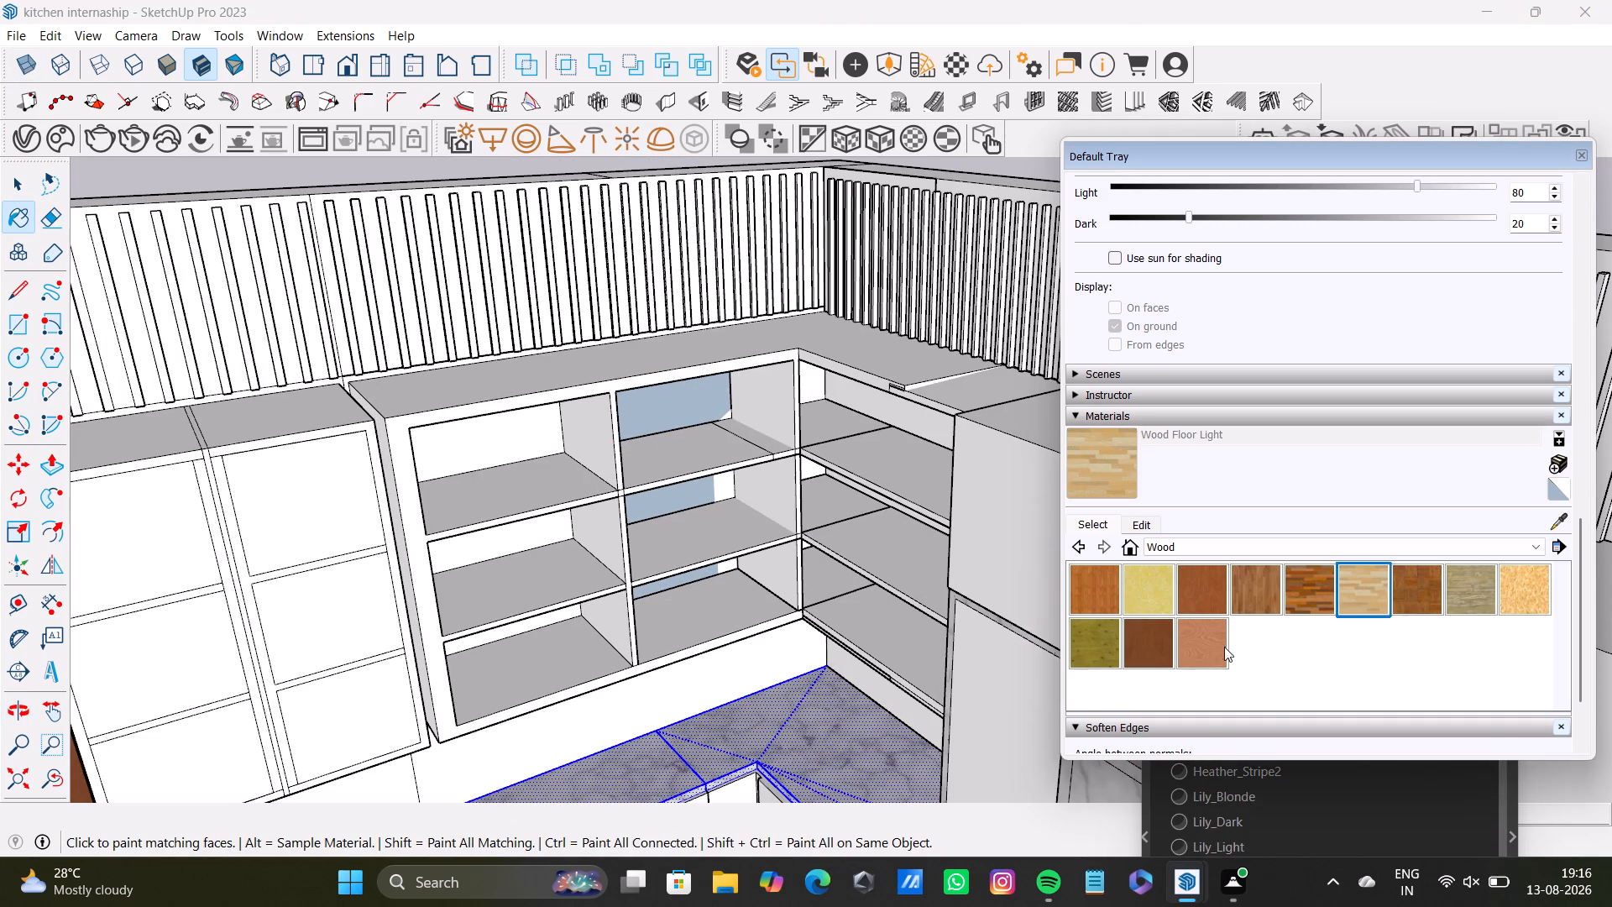
pyautogui.click(1464, 598)
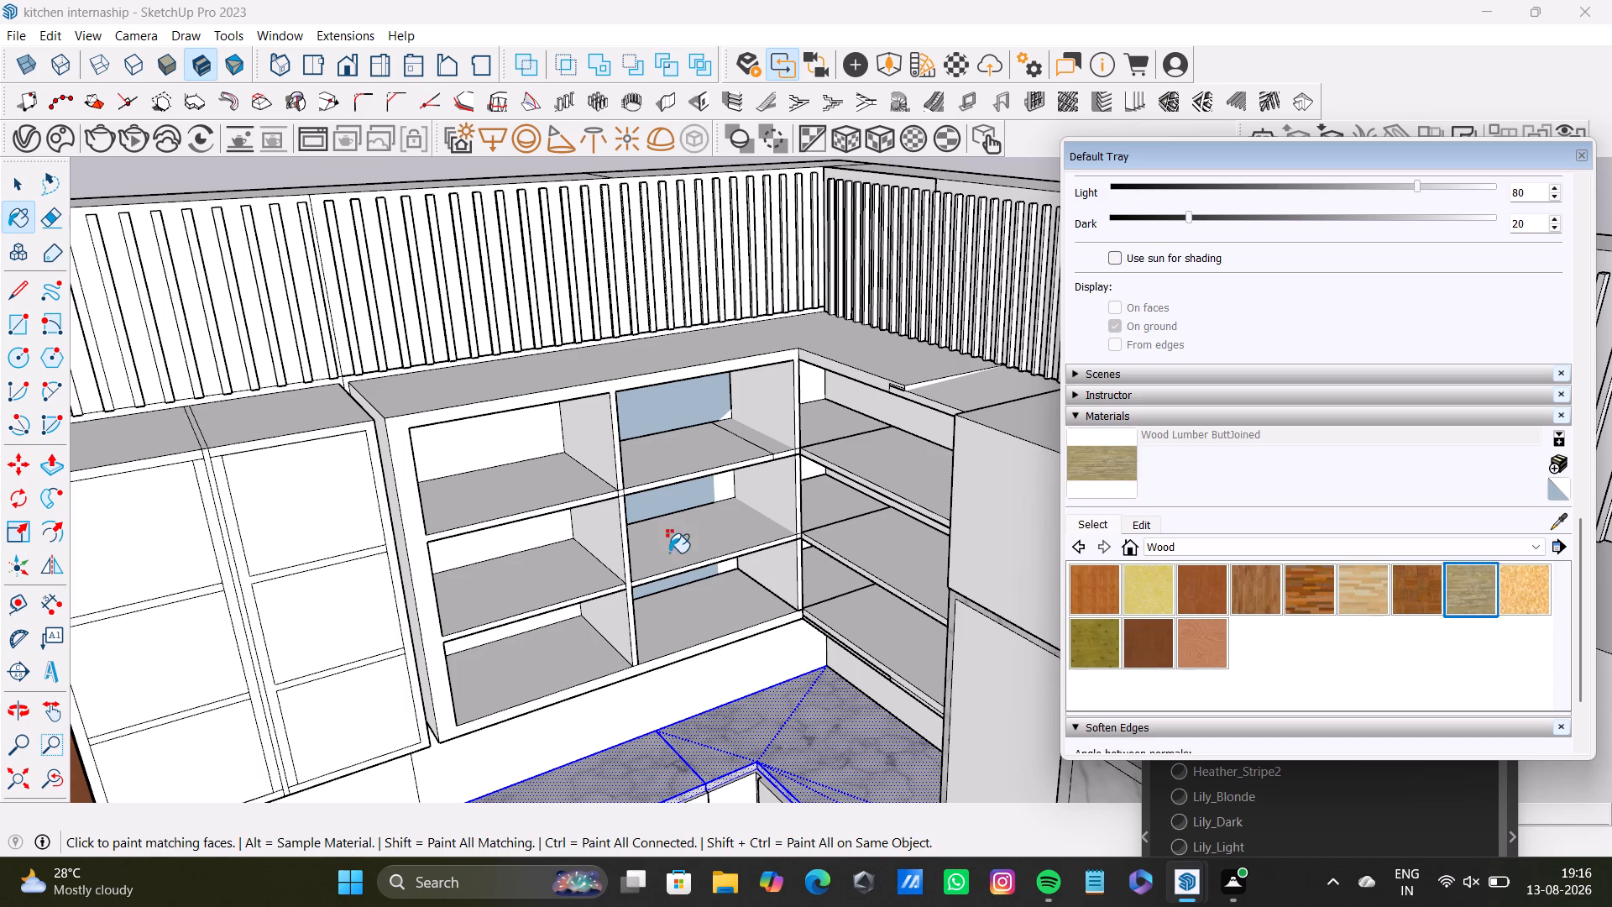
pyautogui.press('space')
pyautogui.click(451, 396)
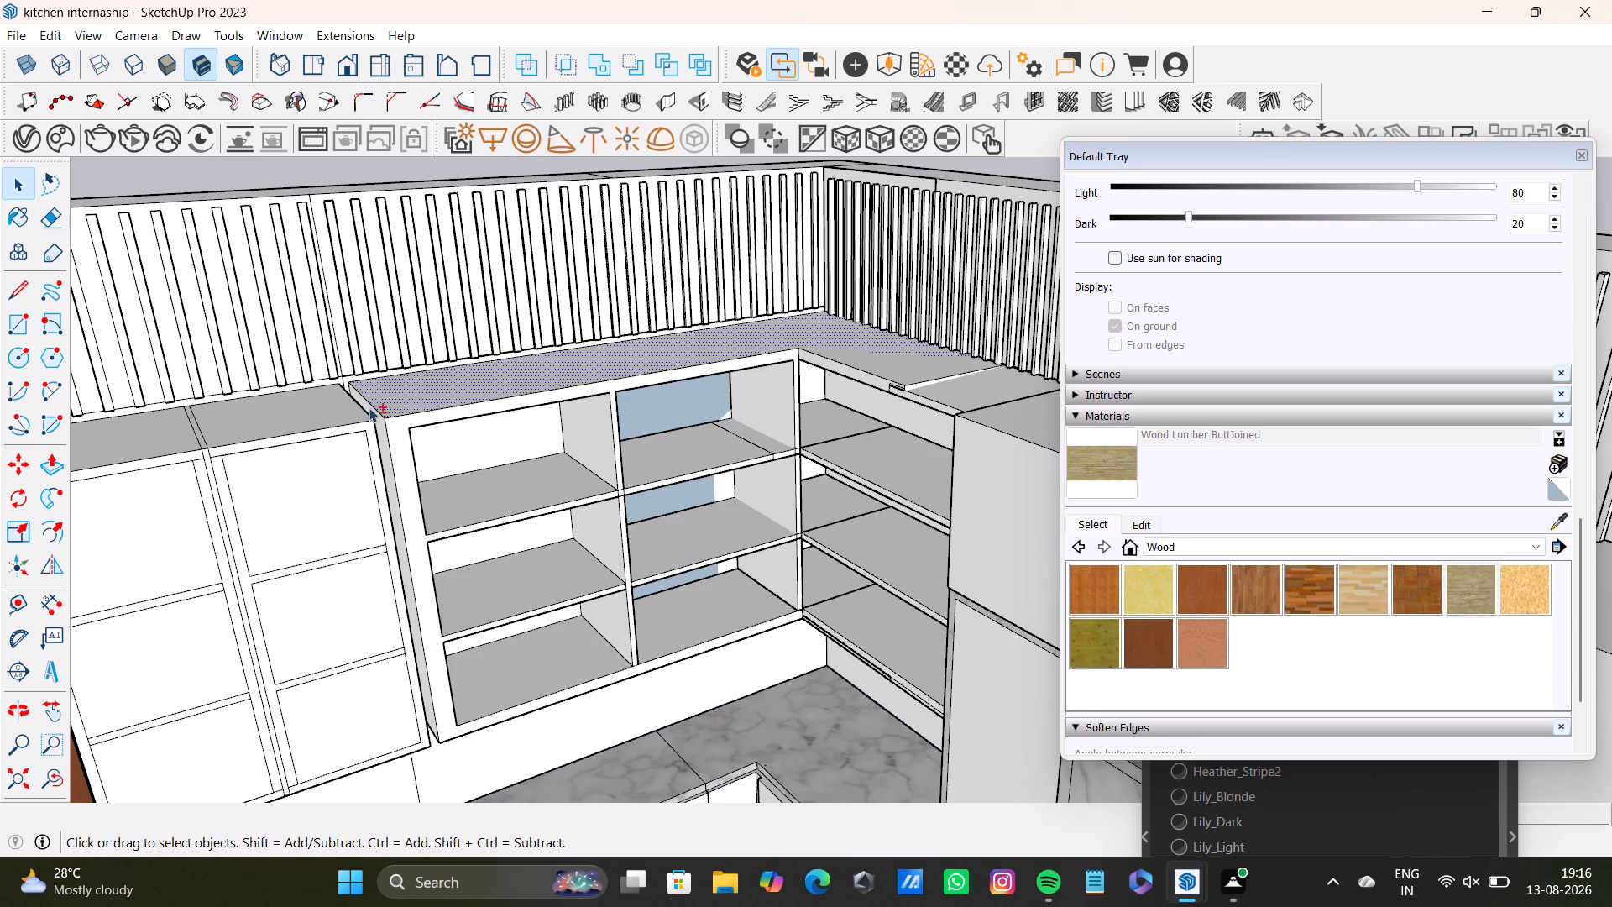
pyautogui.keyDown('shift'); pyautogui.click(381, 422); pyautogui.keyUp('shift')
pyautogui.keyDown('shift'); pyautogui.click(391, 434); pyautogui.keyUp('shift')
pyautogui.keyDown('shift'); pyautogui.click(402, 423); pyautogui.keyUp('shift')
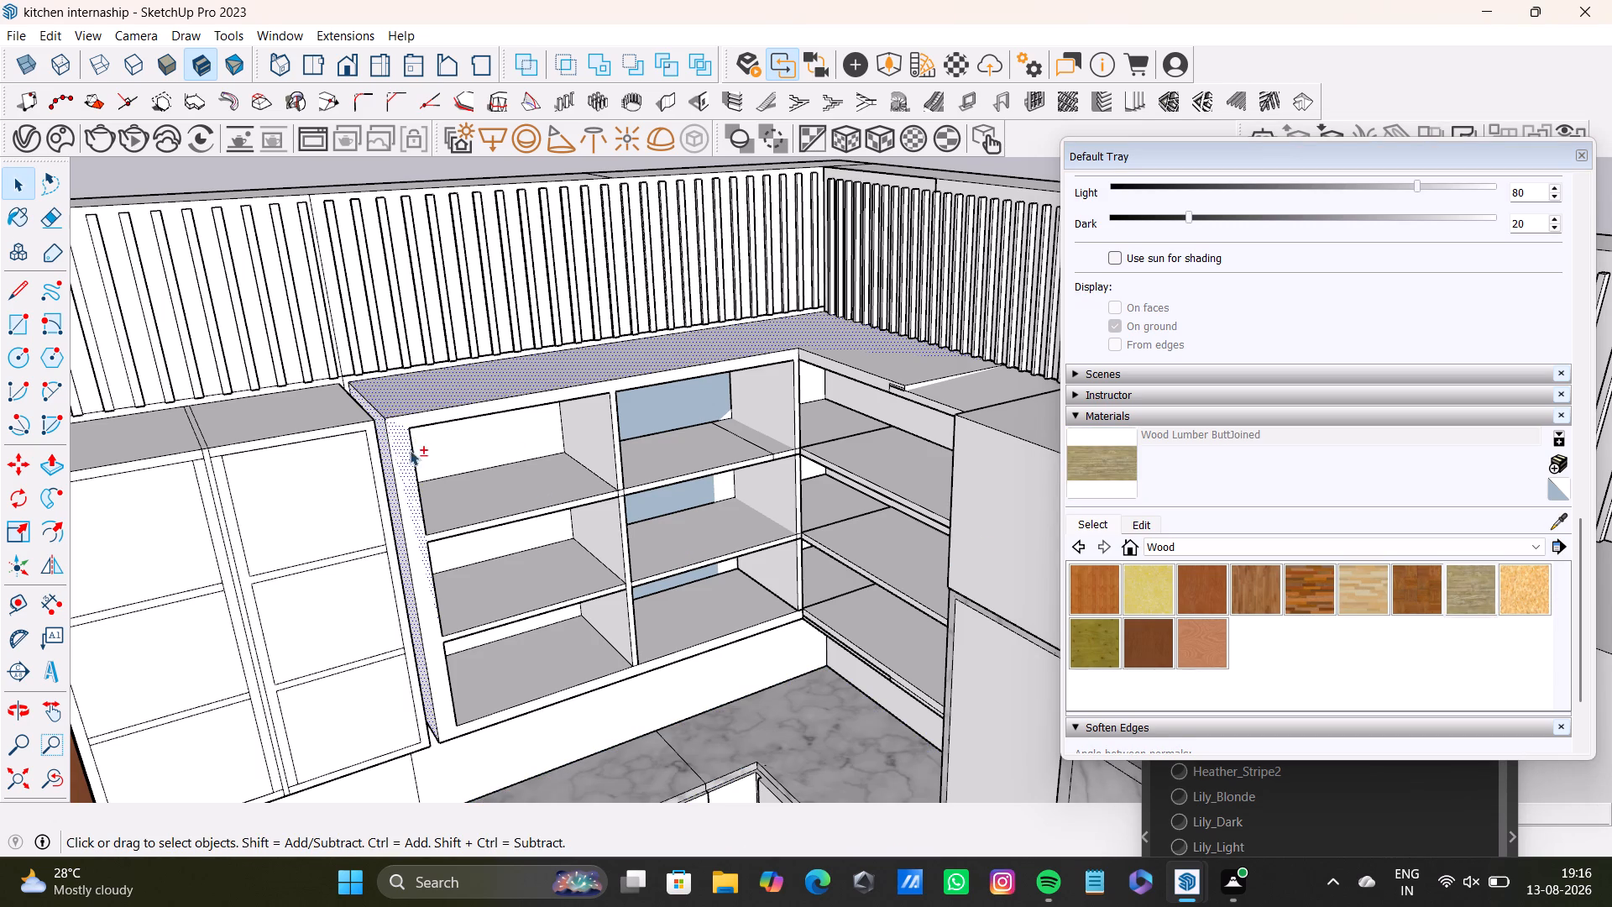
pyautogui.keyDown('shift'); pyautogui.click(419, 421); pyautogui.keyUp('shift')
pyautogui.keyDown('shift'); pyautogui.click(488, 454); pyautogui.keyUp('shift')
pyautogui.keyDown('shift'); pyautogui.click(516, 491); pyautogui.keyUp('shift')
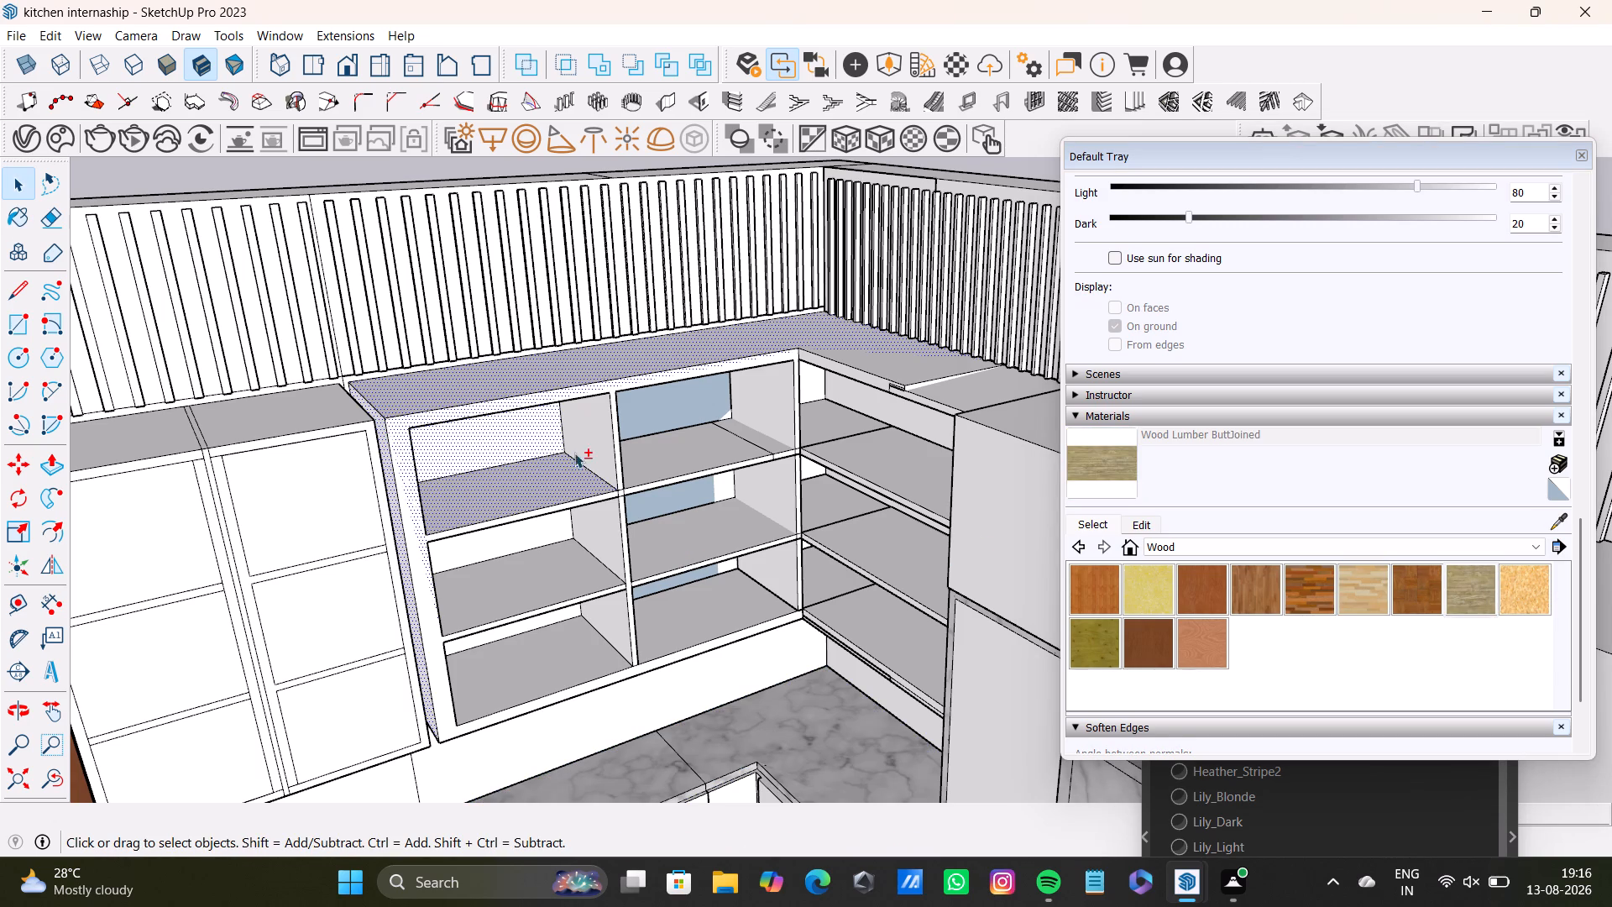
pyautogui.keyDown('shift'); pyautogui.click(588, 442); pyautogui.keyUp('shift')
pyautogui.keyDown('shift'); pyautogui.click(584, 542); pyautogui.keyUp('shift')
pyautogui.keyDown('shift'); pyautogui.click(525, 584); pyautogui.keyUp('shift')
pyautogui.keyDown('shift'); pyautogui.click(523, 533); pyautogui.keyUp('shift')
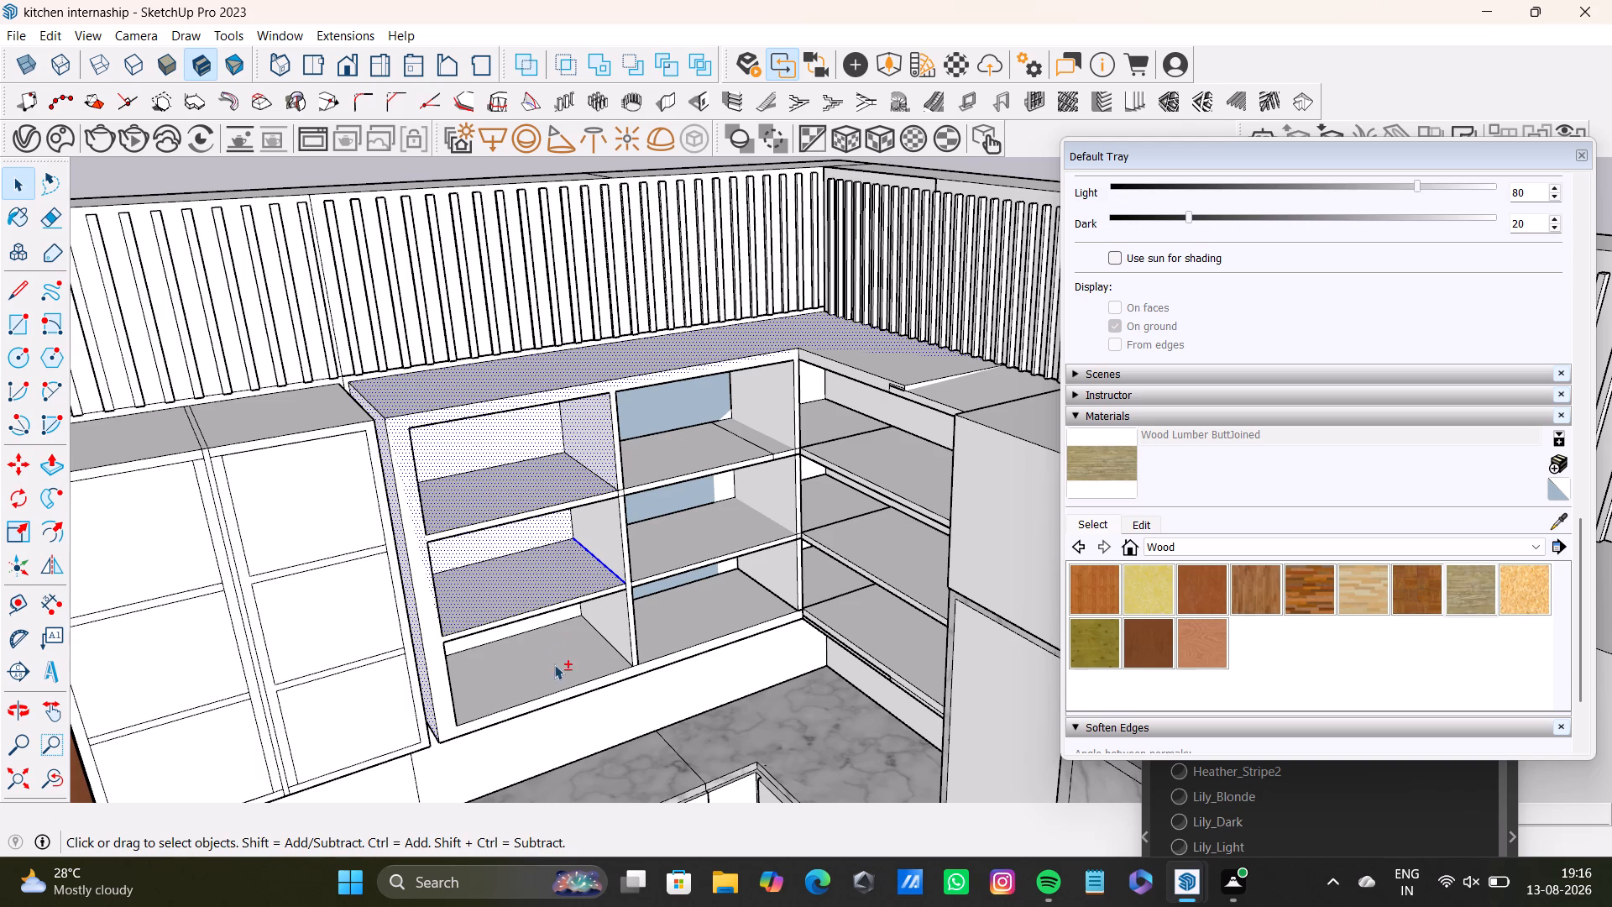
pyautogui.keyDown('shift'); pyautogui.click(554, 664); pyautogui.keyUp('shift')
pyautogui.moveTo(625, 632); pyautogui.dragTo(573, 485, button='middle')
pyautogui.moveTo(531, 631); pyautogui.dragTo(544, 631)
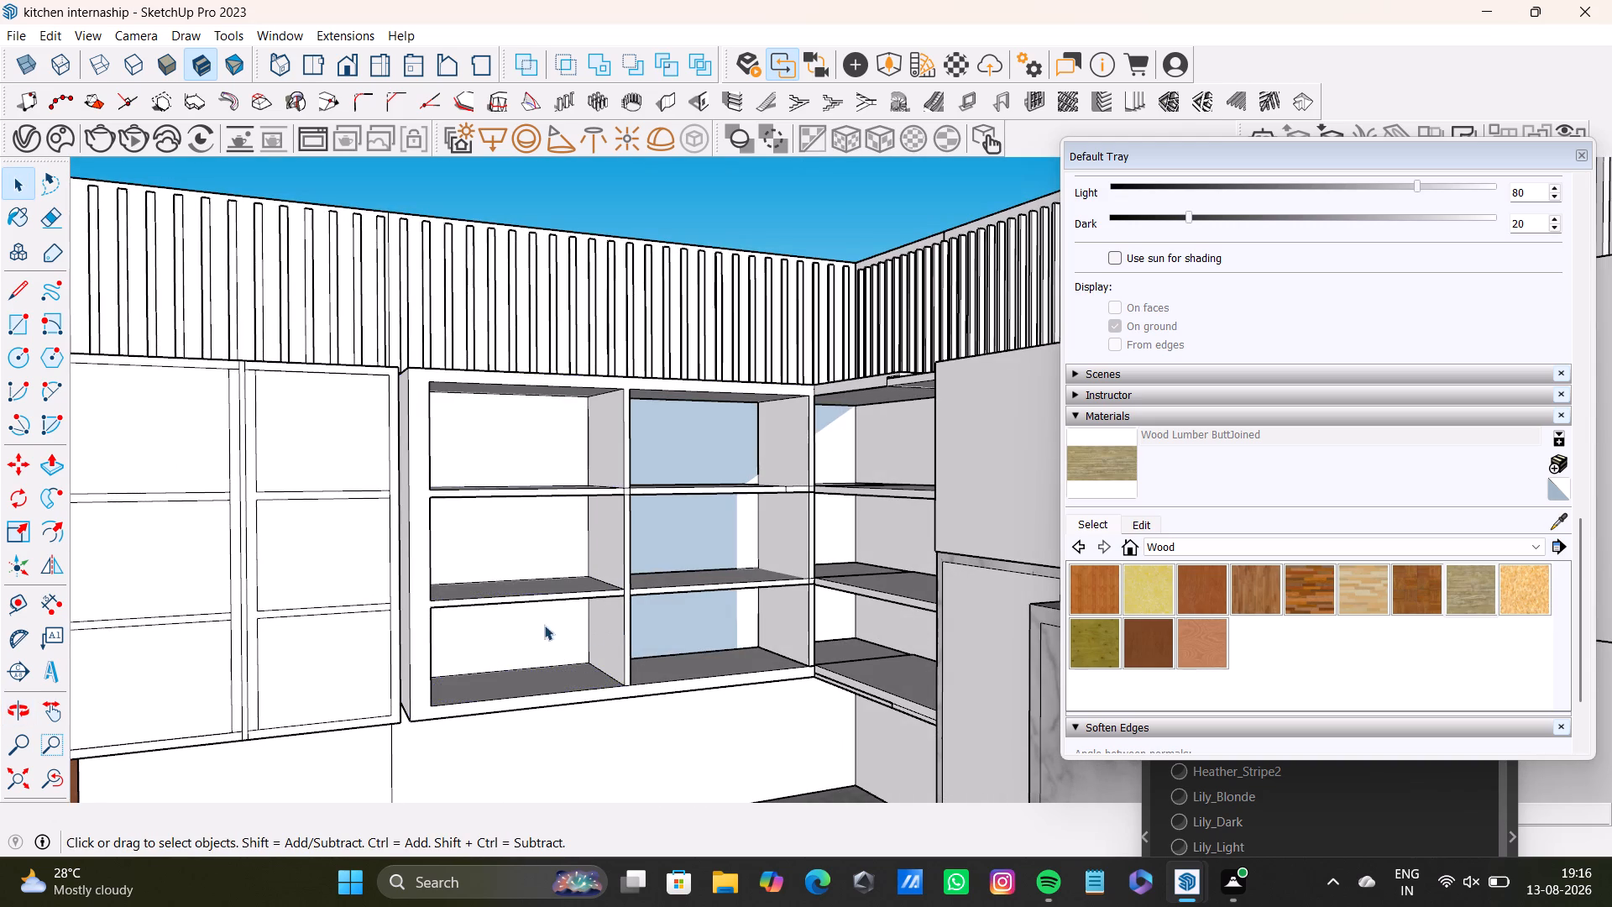
# Select the back and divider faces of the upper two compartments beside the framed-door cabinets, plus the open shelf unit's front frame and top edges.
pyautogui.keyDown('shift'); pyautogui.click(533, 553); pyautogui.keyUp('shift')
pyautogui.keyDown('shift'); pyautogui.click(586, 553); pyautogui.keyUp('shift')
pyautogui.keyDown('shift'); pyautogui.click(606, 554); pyautogui.keyUp('shift')
pyautogui.keyDown('shift'); pyautogui.click(557, 421); pyautogui.keyUp('shift')
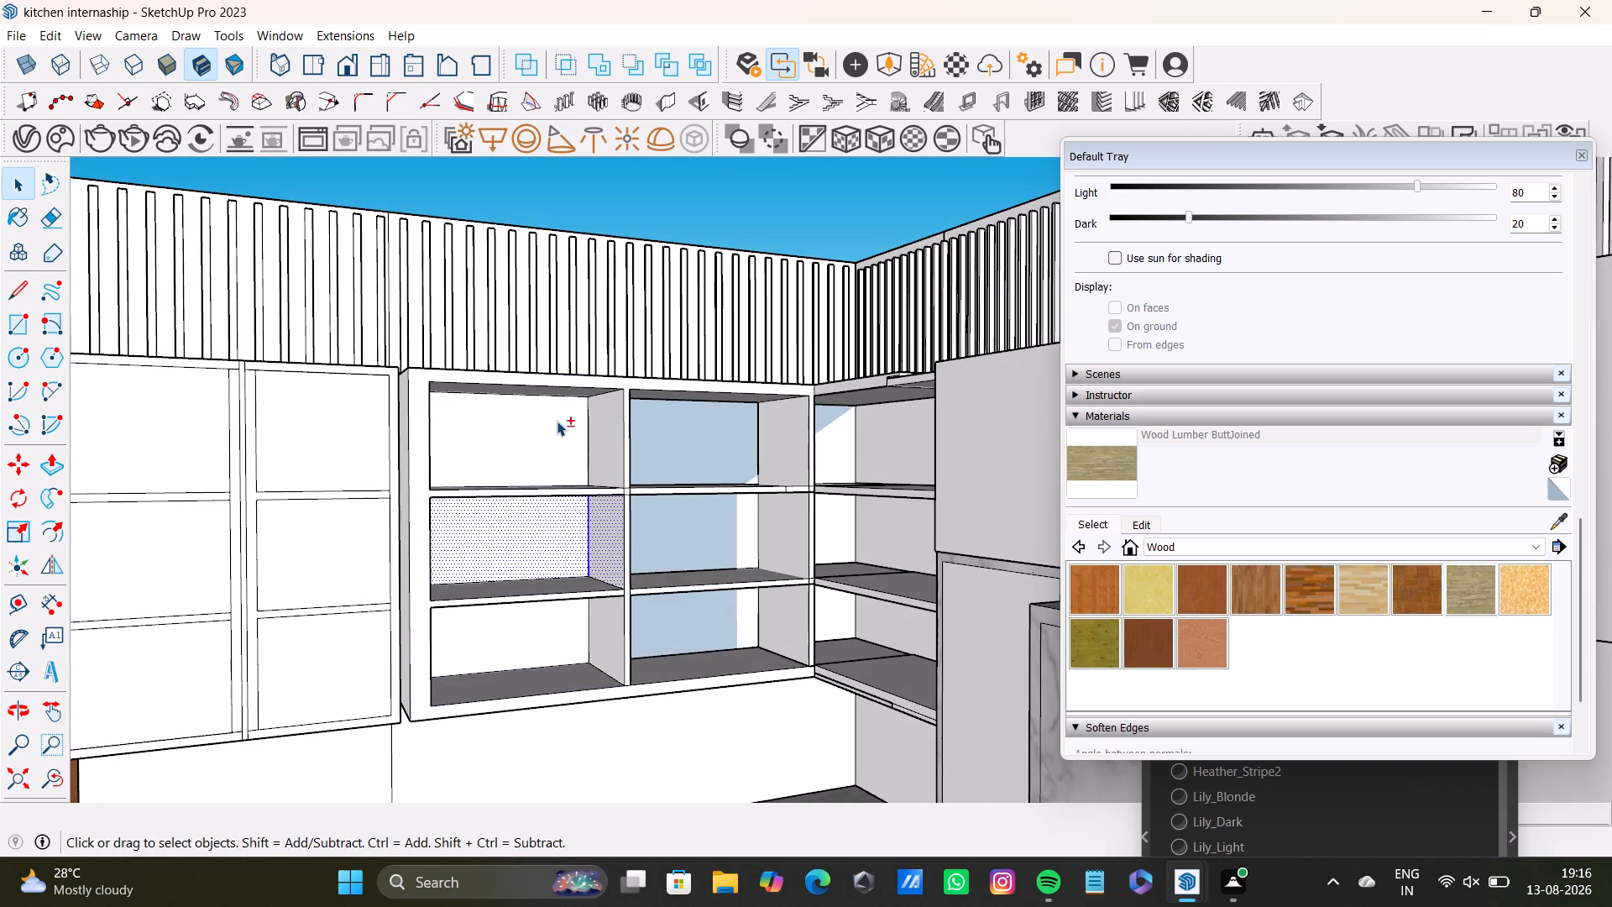
pyautogui.keyDown('shift'); pyautogui.click(597, 437); pyautogui.keyUp('shift')
pyautogui.keyDown('shift'); pyautogui.moveTo(592, 469); pyautogui.dragTo(597, 570, button='middle'); pyautogui.keyUp('shift')
pyautogui.keyDown('shift'); pyautogui.click(581, 492); pyautogui.keyUp('shift')
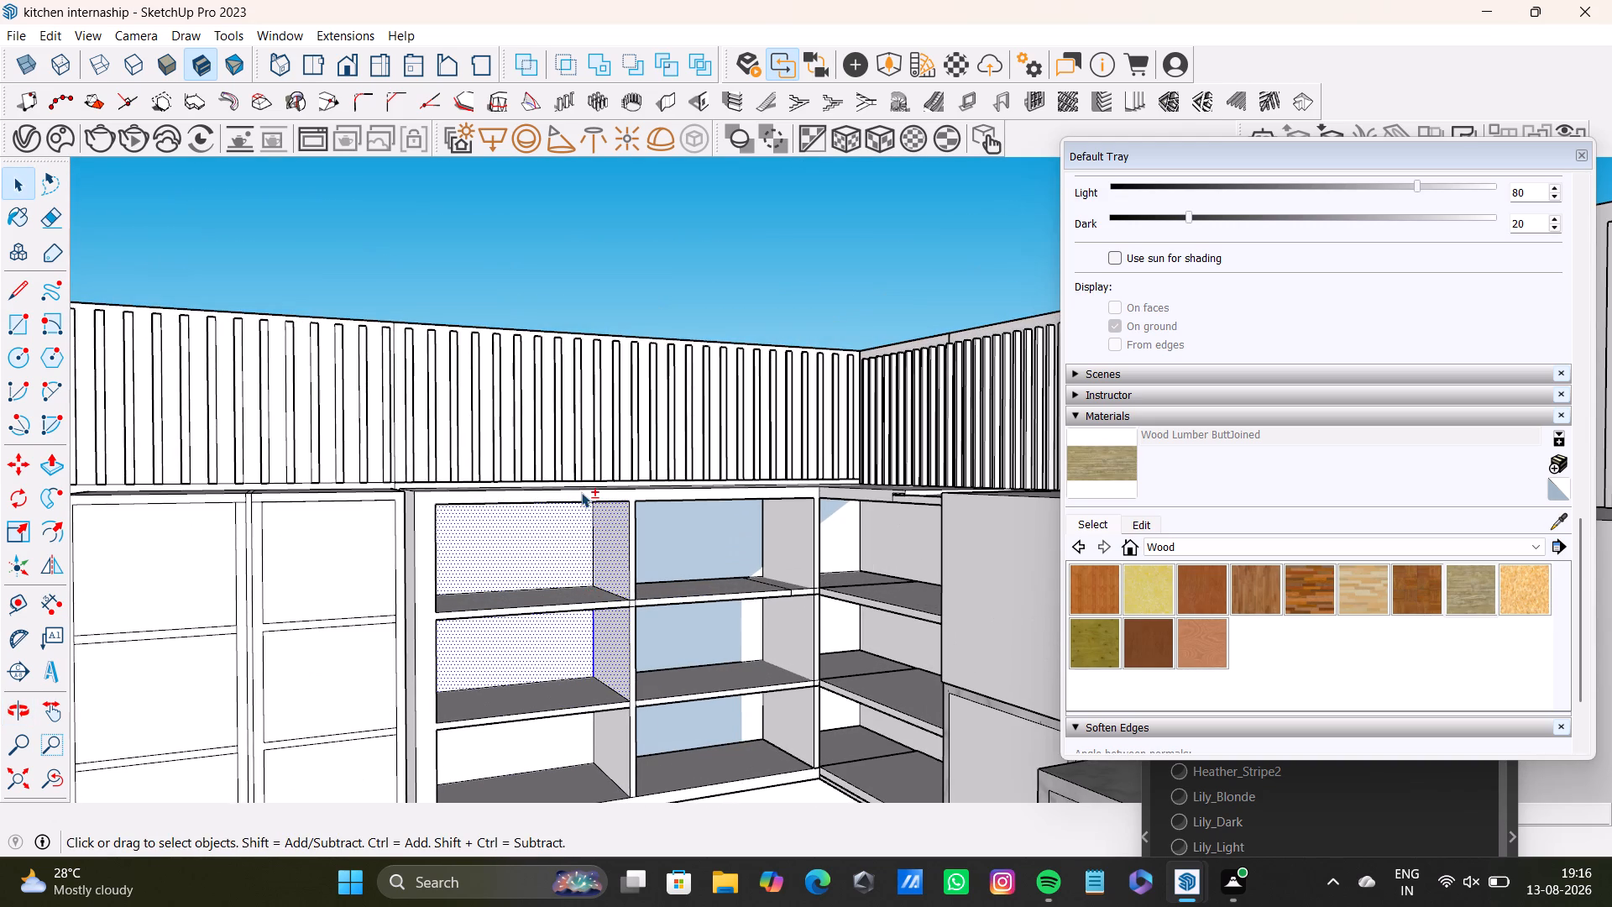
pyautogui.keyDown('shift'); pyautogui.click(417, 533); pyautogui.keyUp('shift')
pyautogui.keyDown('shift'); pyautogui.click(427, 524); pyautogui.keyUp('shift')
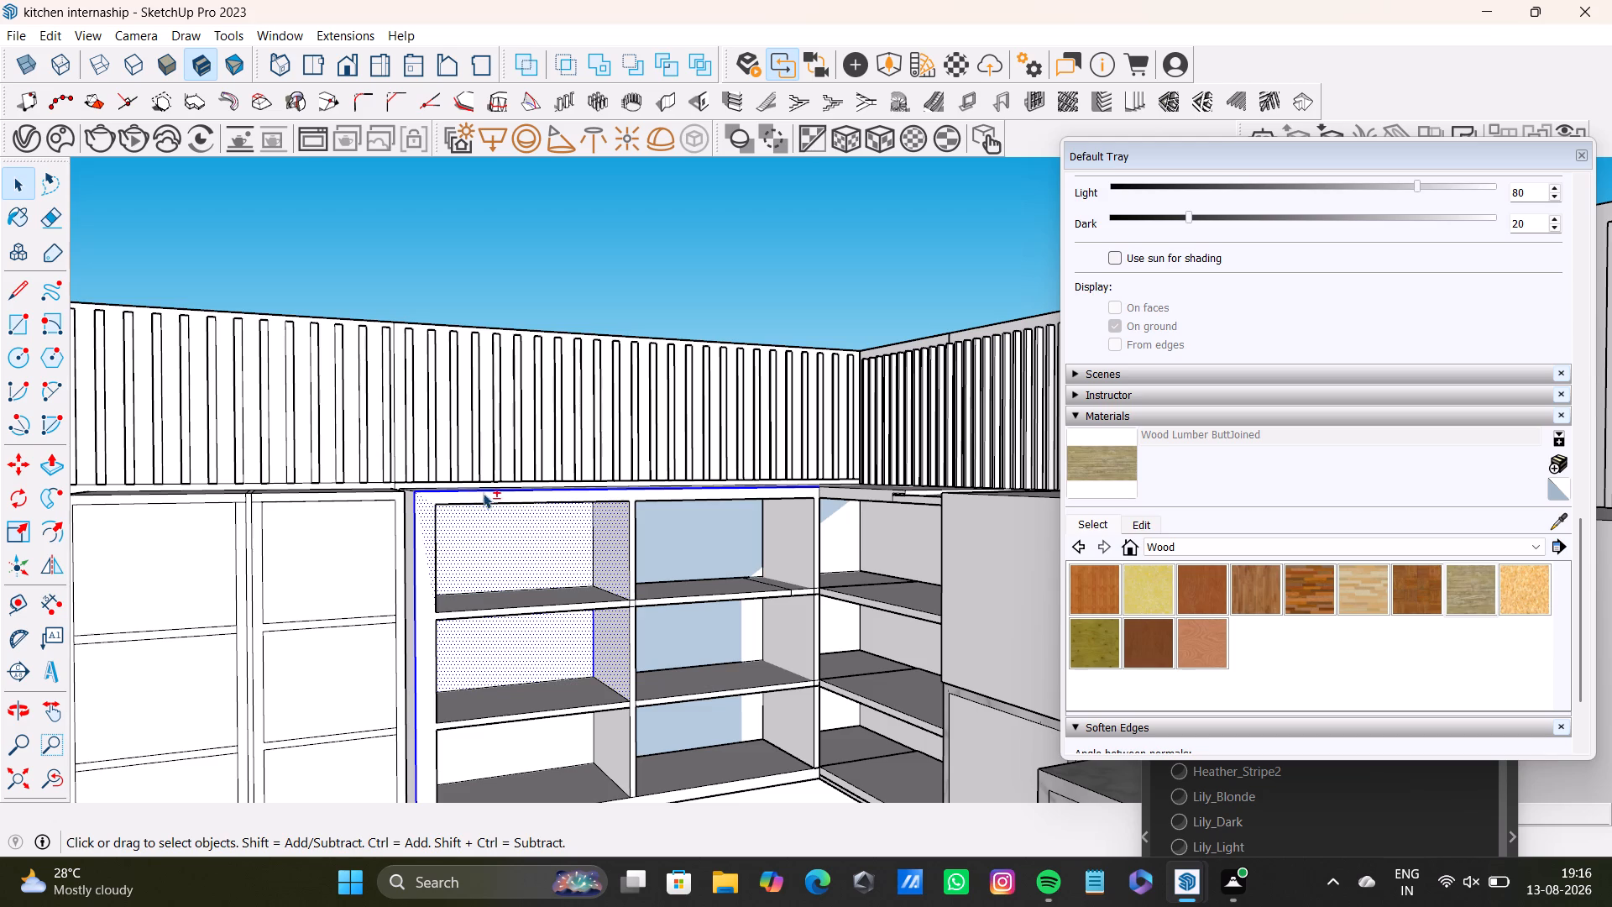
pyautogui.keyDown('shift'); pyautogui.click(484, 495); pyautogui.keyUp('shift')
pyautogui.keyDown('shift'); pyautogui.click(856, 491); pyautogui.keyUp('shift')
# Add the adjoining wall section's back faces and shelf tops, and the middle bay's side face, shelf top and back panel to the selection.
pyautogui.keyDown('shift'); pyautogui.click(838, 543); pyautogui.keyUp('shift')
pyautogui.keyDown('shift'); pyautogui.click(892, 548); pyautogui.keyUp('shift')
pyautogui.keyDown('shift'); pyautogui.click(898, 601); pyautogui.keyUp('shift')
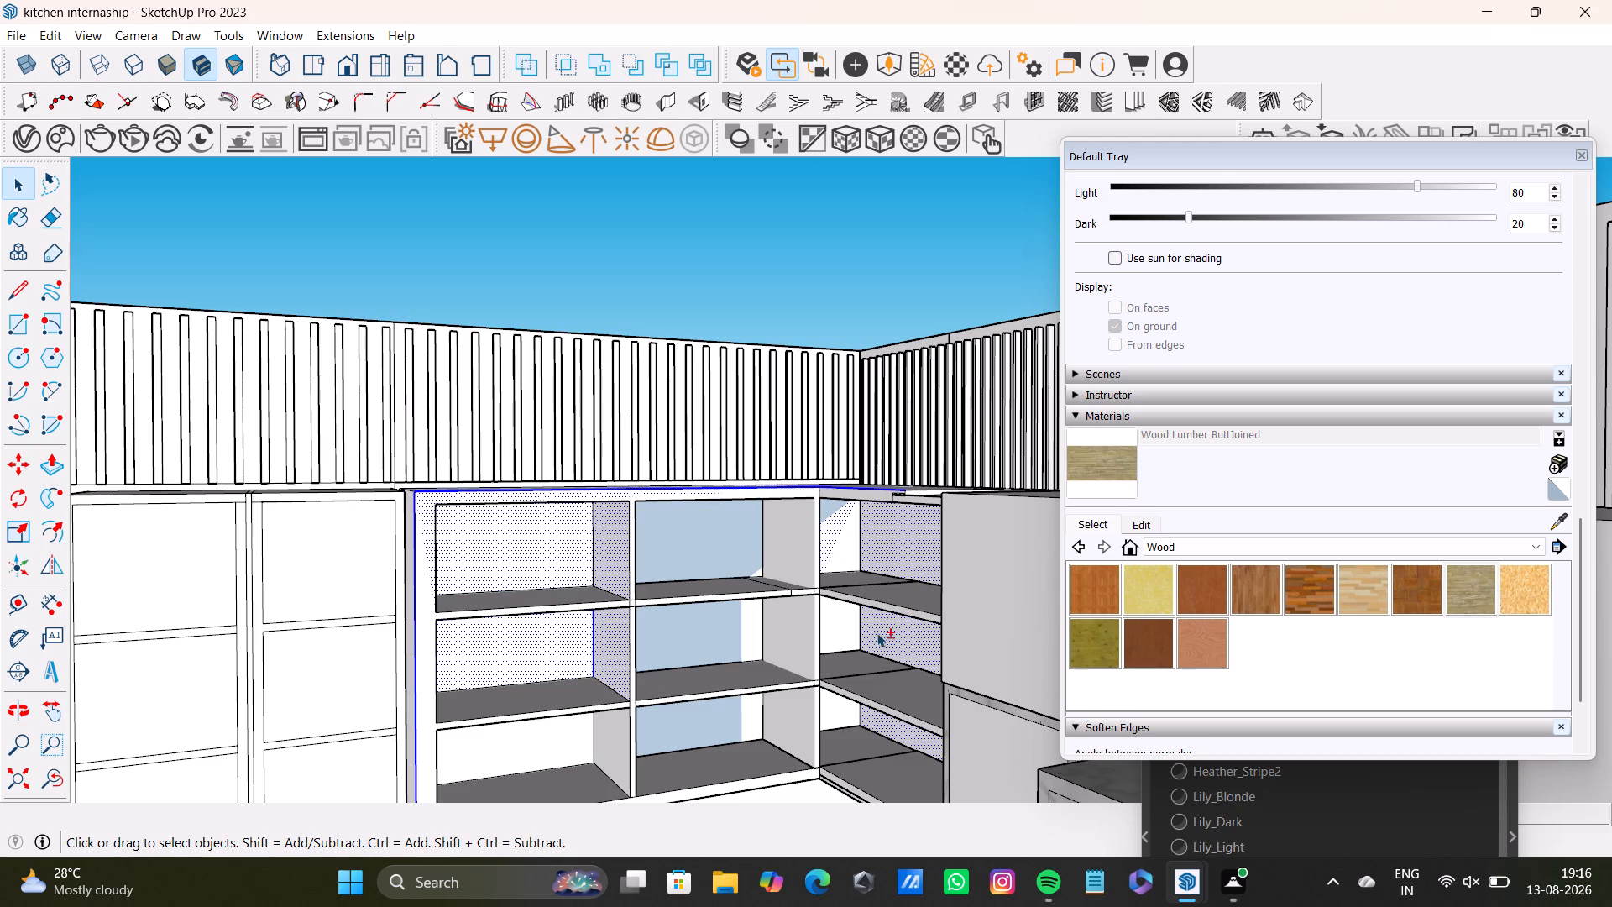
pyautogui.moveTo(877, 642); pyautogui.dragTo(1018, 661, button='middle')
pyautogui.keyDown('shift'); pyautogui.click(924, 686); pyautogui.keyUp('shift')
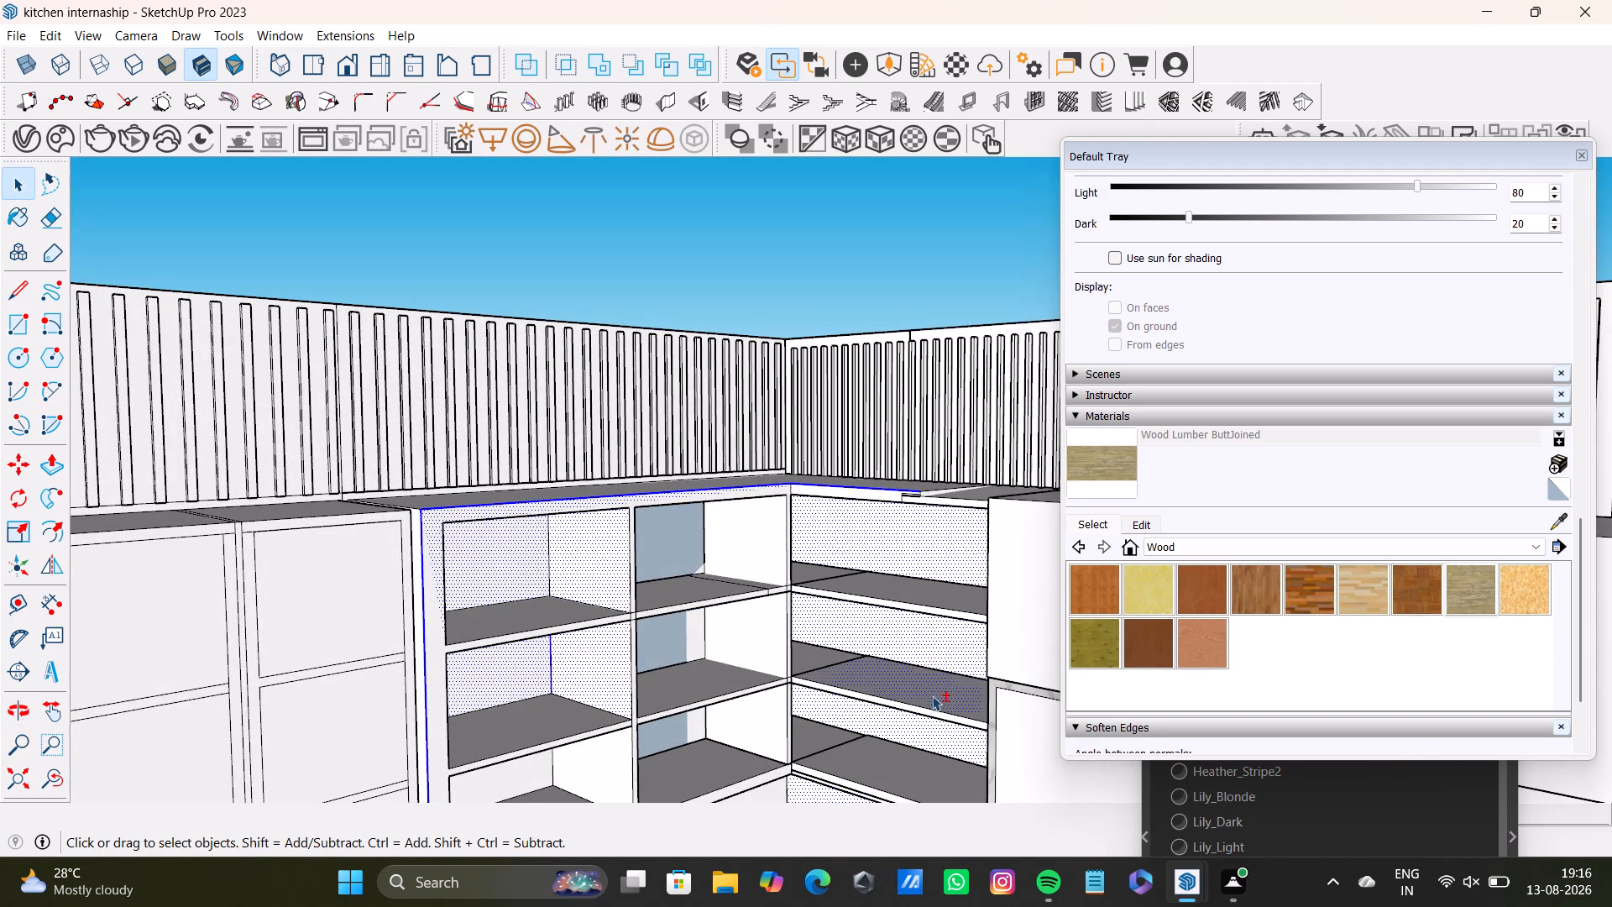
pyautogui.keyDown('shift'); pyautogui.click(942, 593); pyautogui.keyUp('shift')
pyautogui.keyDown('shift'); pyautogui.click(826, 571); pyautogui.keyUp('shift')
pyautogui.keyDown('shift'); pyautogui.click(699, 591); pyautogui.keyUp('shift')
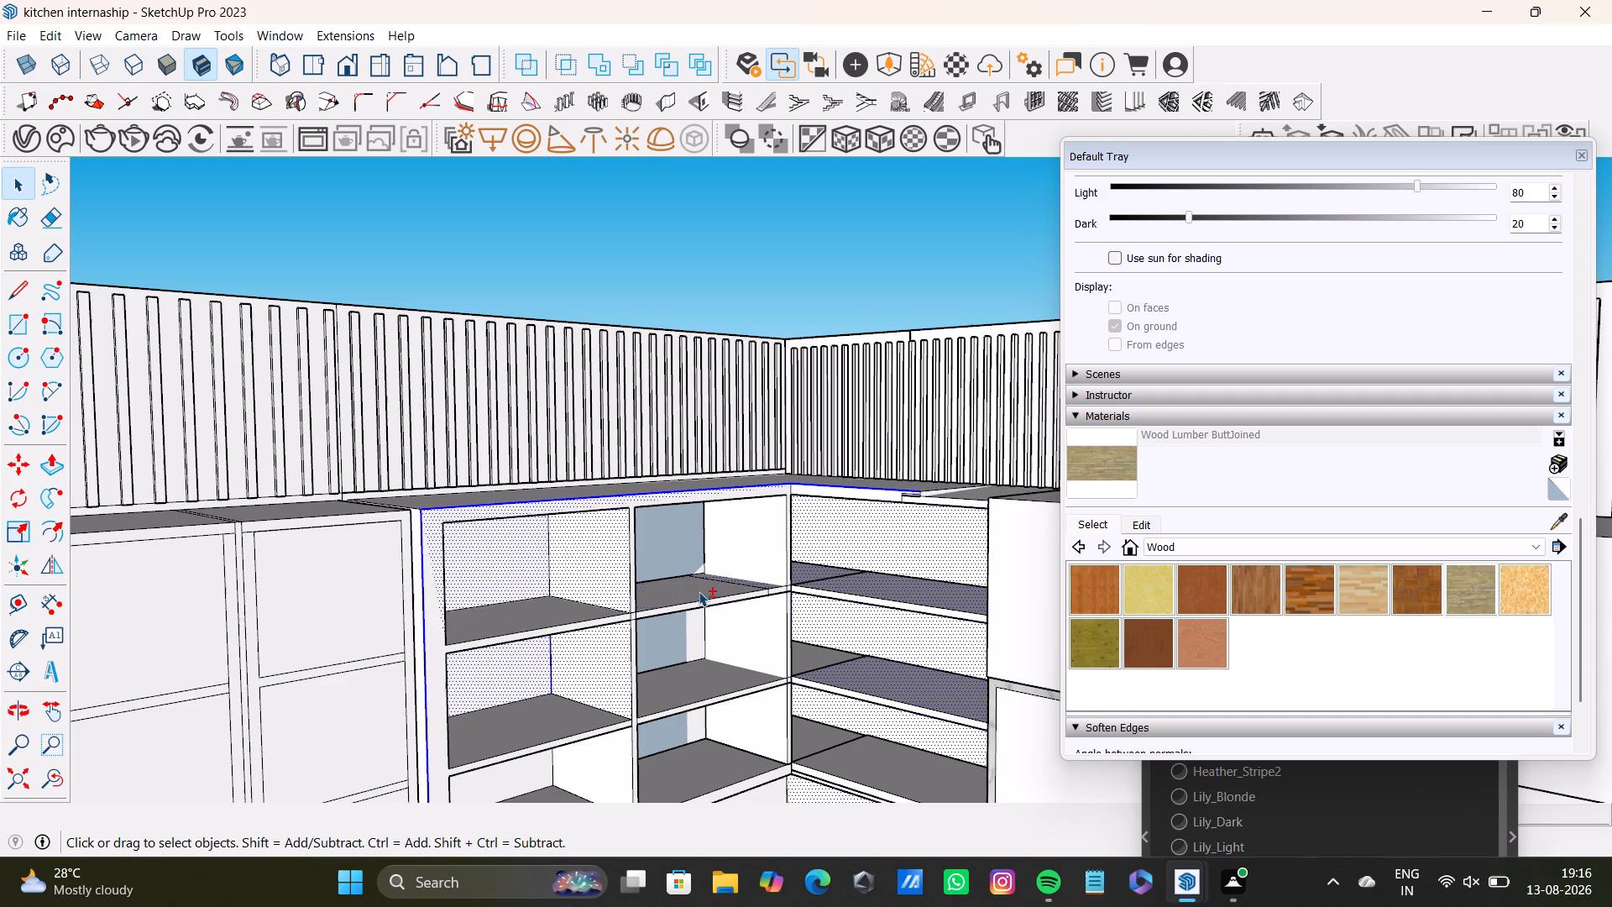
pyautogui.keyDown('shift'); pyautogui.click(747, 544); pyautogui.keyUp('shift')
pyautogui.keyDown('shift'); pyautogui.click(682, 546); pyautogui.keyUp('shift')
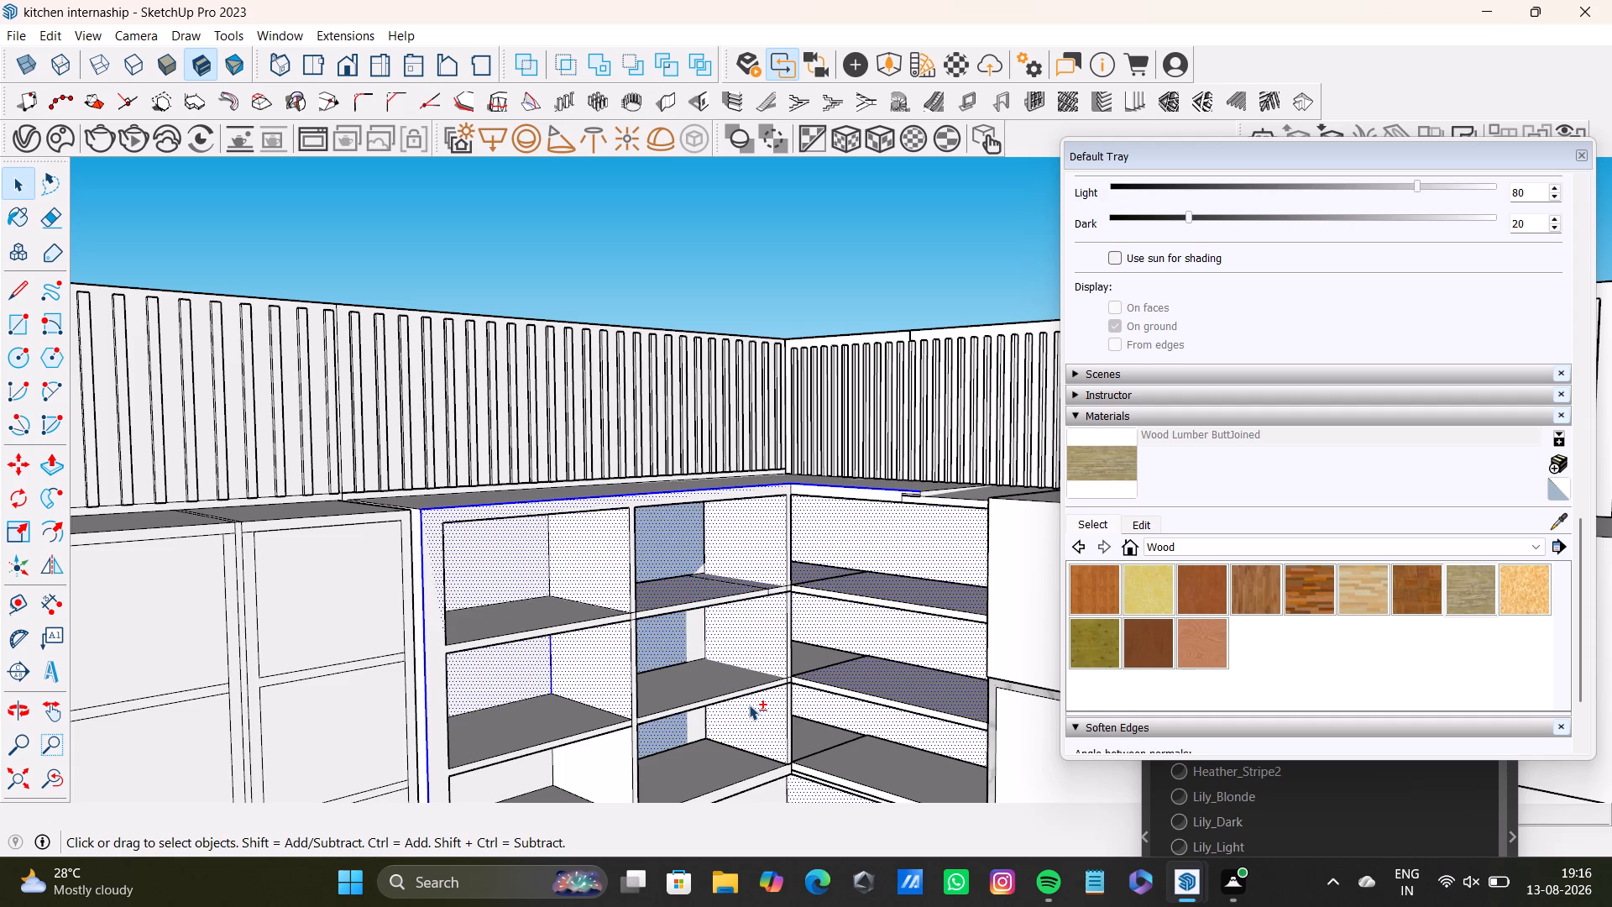
# Add the back, divider, floor and lower front frame of the lowest compartment beside the framed-door cabinets to the selection.
pyautogui.keyDown('shift'); pyautogui.scroll(-3, 749, 705); pyautogui.keyUp('shift')
pyautogui.keyDown('shift'); pyautogui.moveTo(736, 695); pyautogui.dragTo(629, 570, button='middle'); pyautogui.keyUp('shift')
pyautogui.keyDown('shift'); pyautogui.click(486, 636); pyautogui.keyUp('shift')
pyautogui.keyDown('shift'); pyautogui.click(526, 613); pyautogui.keyUp('shift')
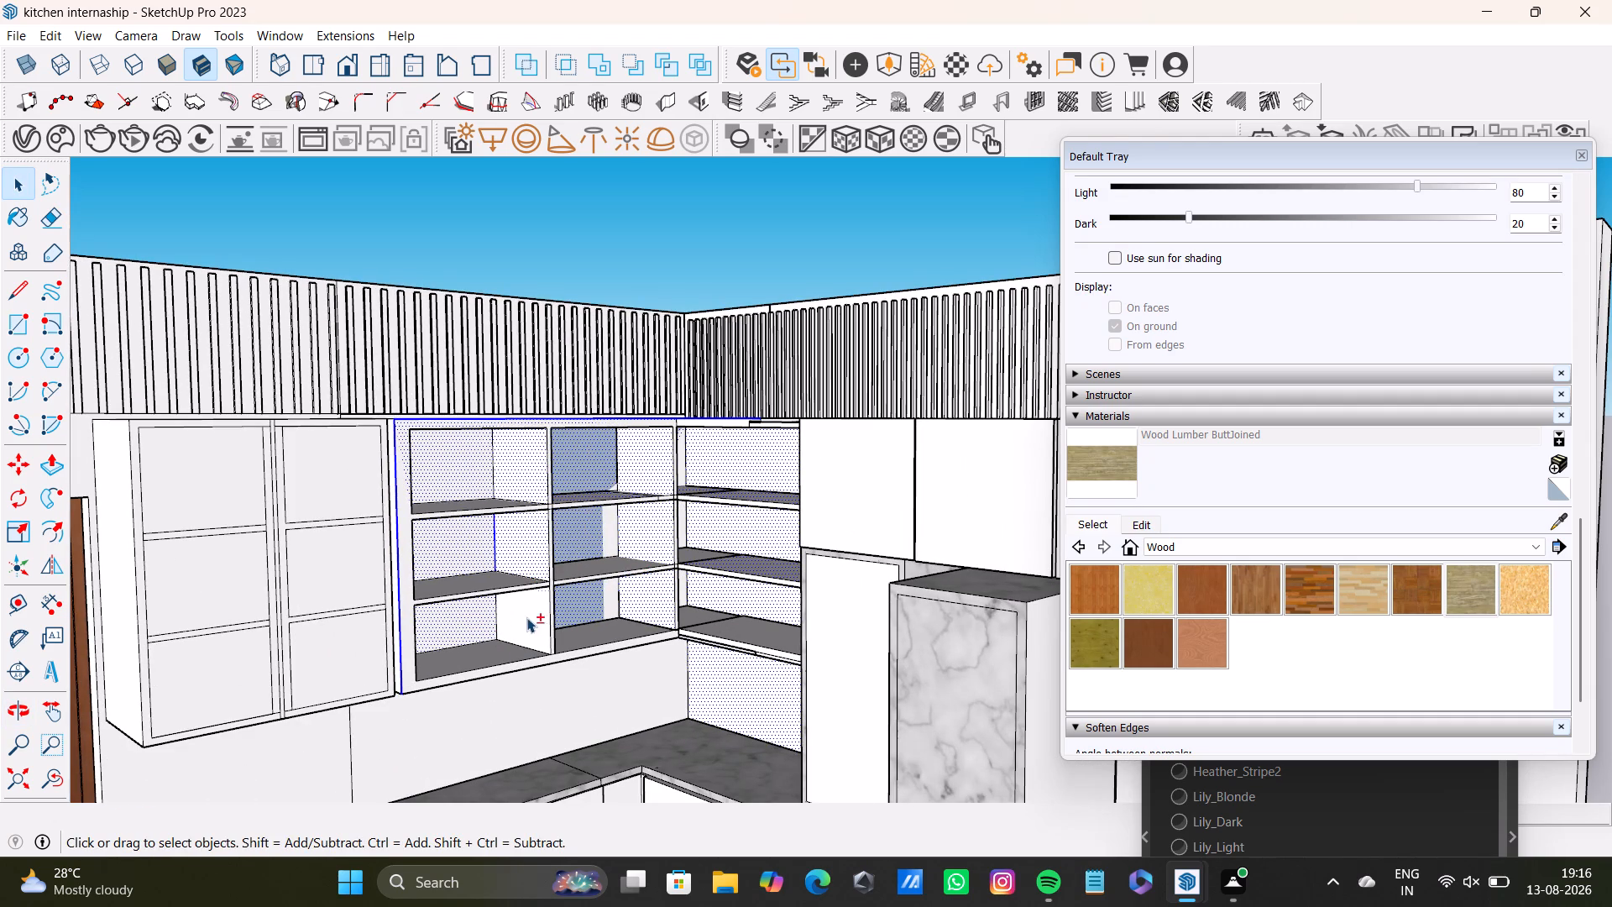
pyautogui.keyDown('shift'); pyautogui.click(503, 655); pyautogui.keyUp('shift')
pyautogui.keyDown('shift'); pyautogui.click(484, 670); pyautogui.keyUp('shift')
pyautogui.keyDown('shift'); pyautogui.click(497, 674); pyautogui.keyUp('shift')
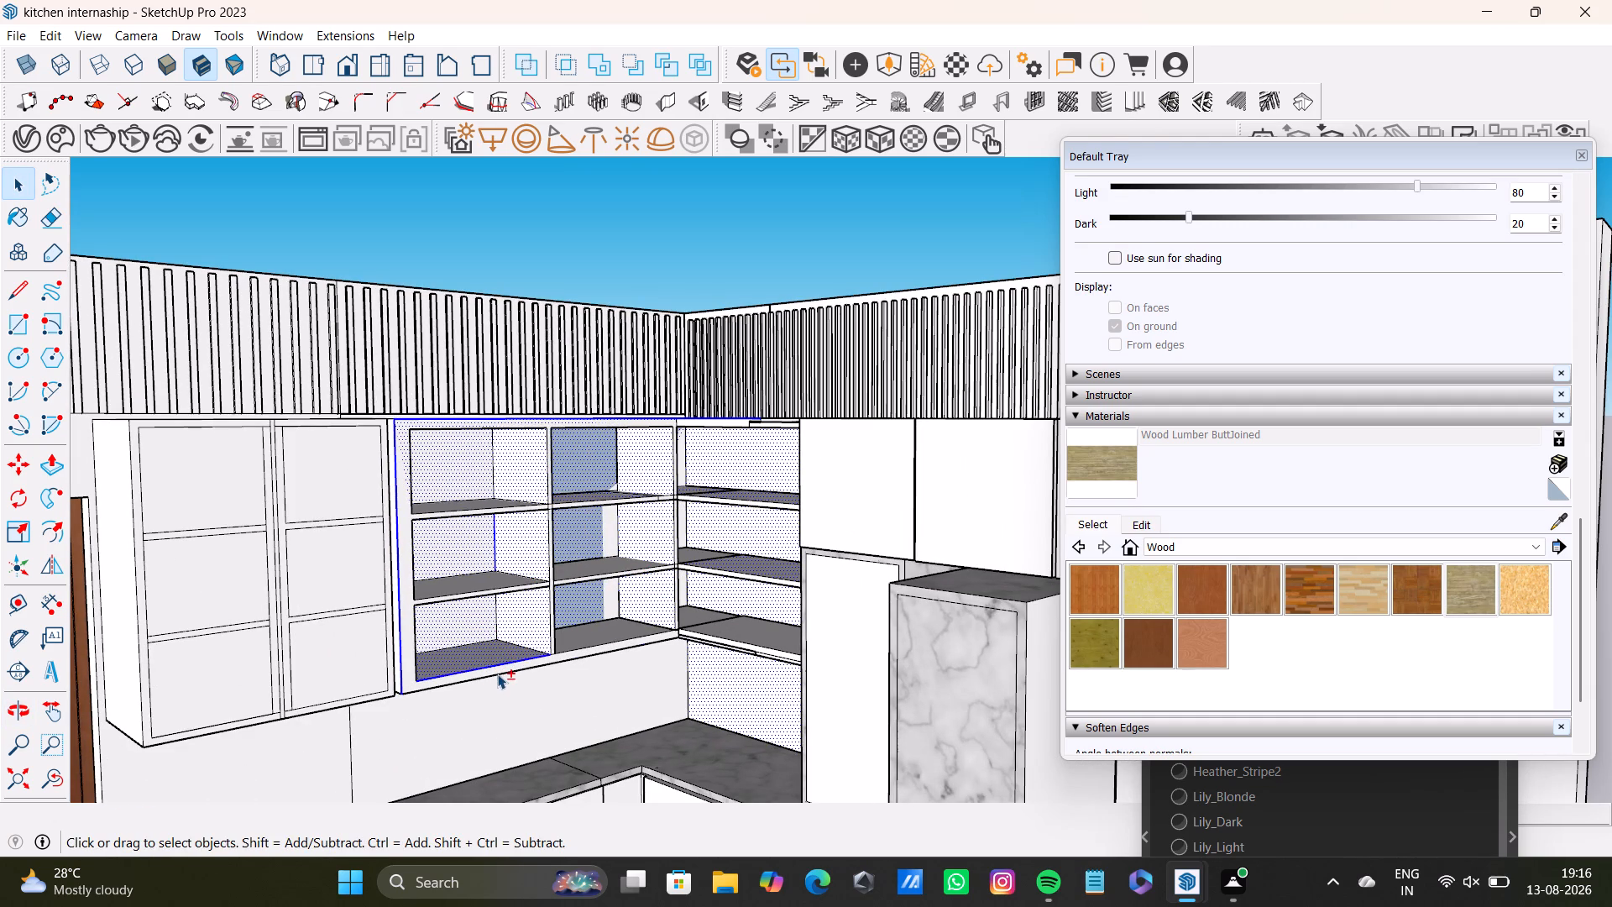
pyautogui.keyDown('shift'); pyautogui.click(414, 685); pyautogui.keyUp('shift')
# Add the front edges of the intermediate shelves and the vertical divider of the open shelf unit to the selection.
pyautogui.keyDown('shift'); pyautogui.scroll(3, 471, 651); pyautogui.keyUp('shift')
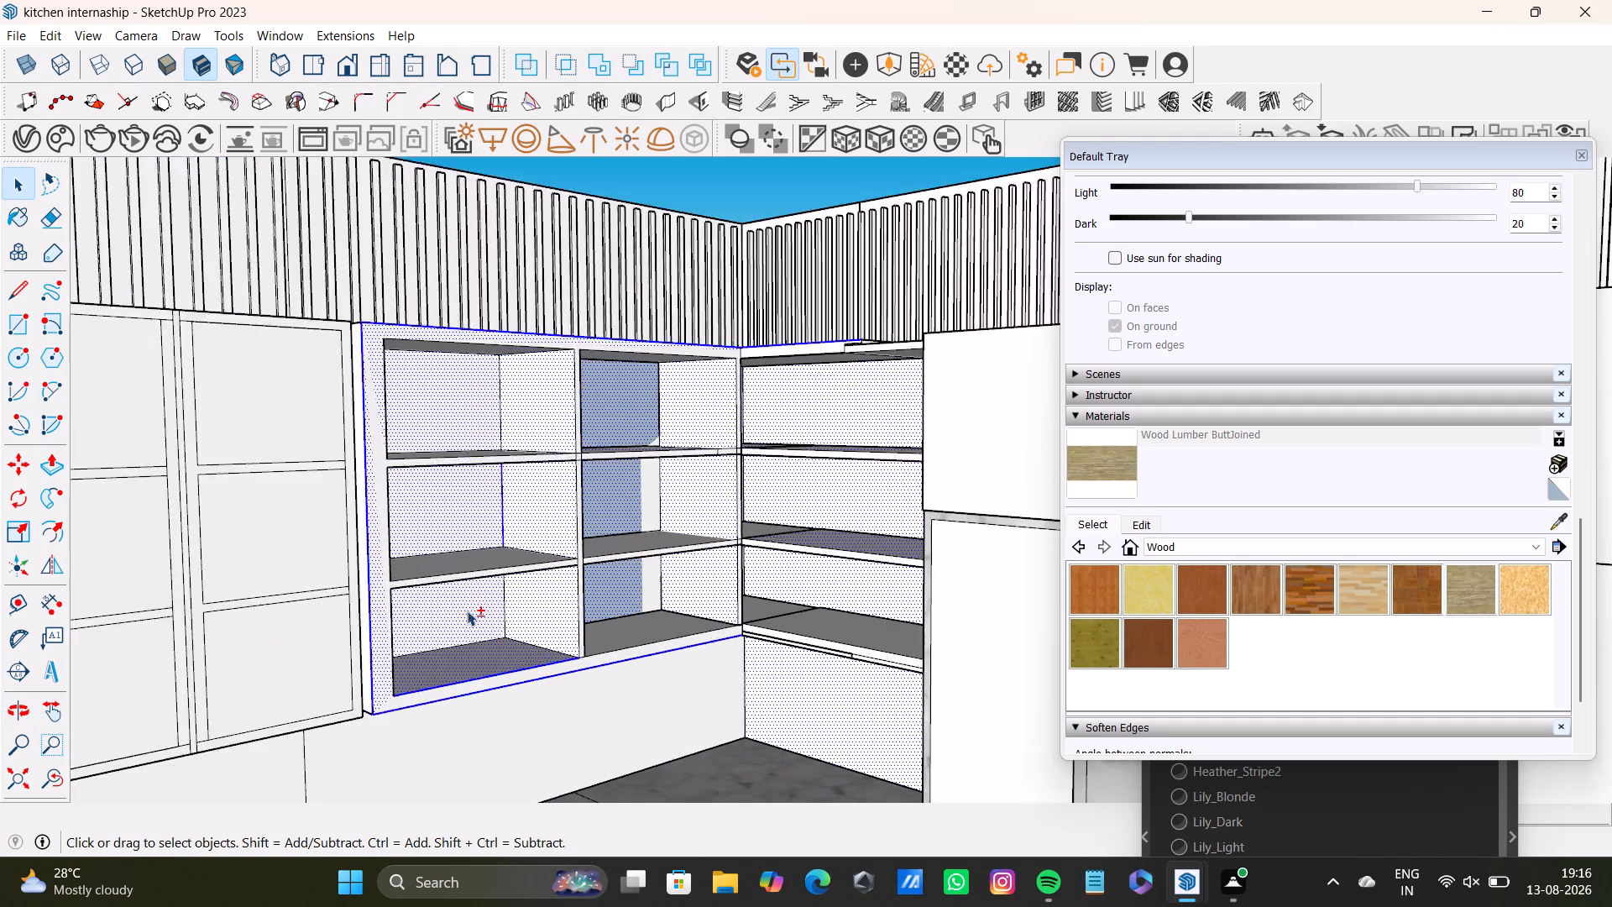
pyautogui.keyDown('shift'); pyautogui.scroll(6, 467, 611); pyautogui.keyUp('shift')
pyautogui.keyDown('shift'); pyautogui.click(328, 333); pyautogui.keyUp('shift')
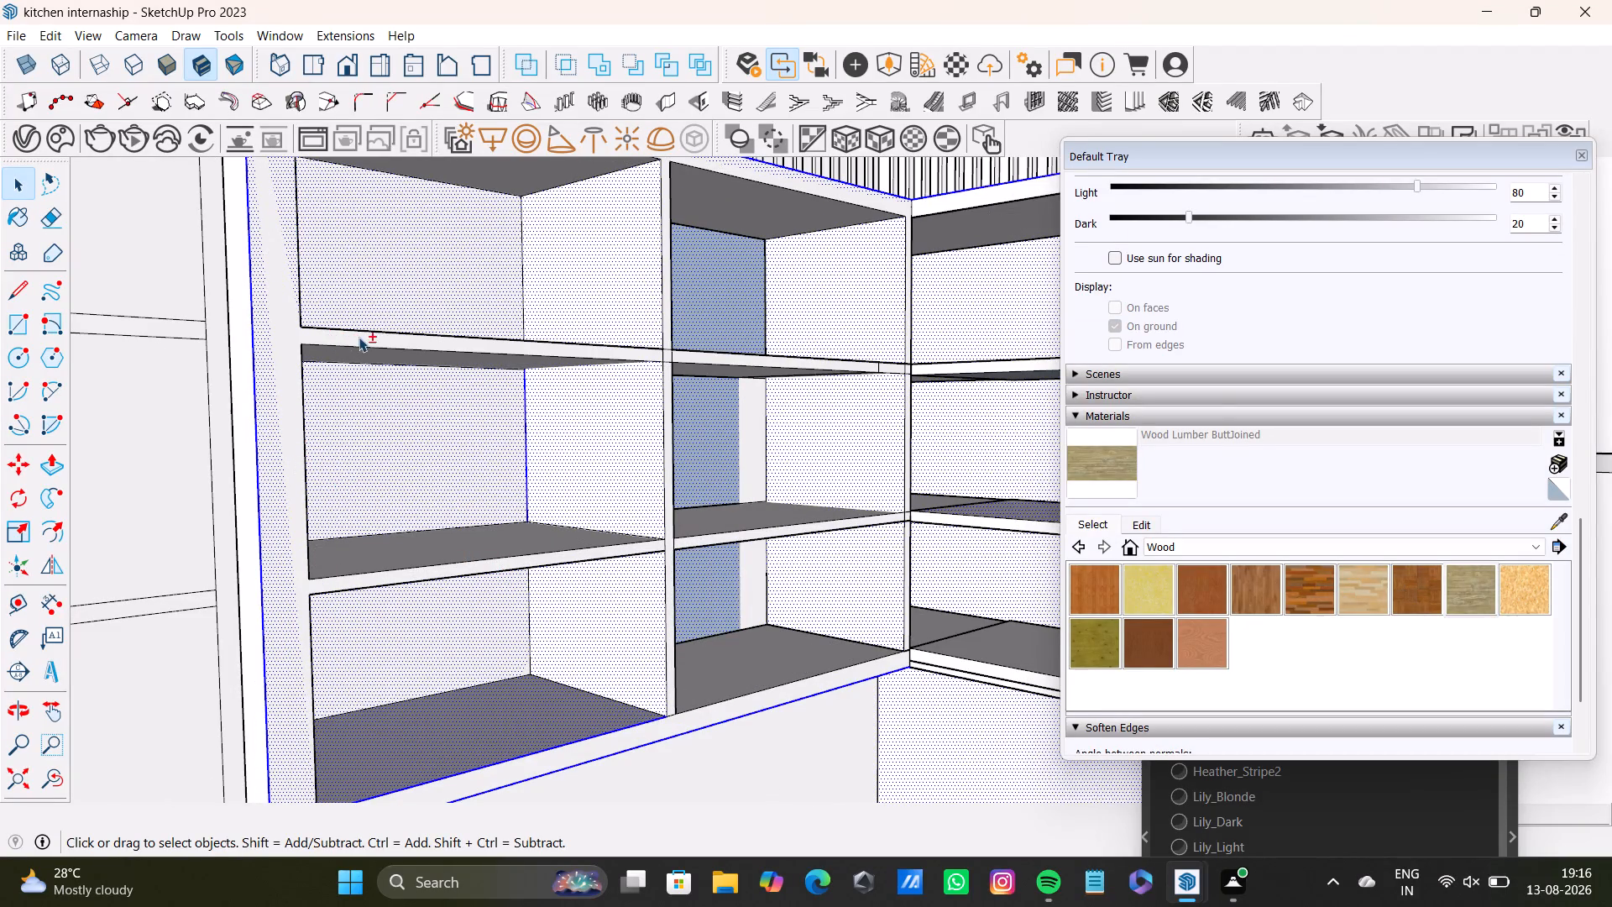
pyautogui.keyDown('shift'); pyautogui.click(374, 338); pyautogui.keyUp('shift')
pyautogui.keyDown('shift'); pyautogui.click(693, 356); pyautogui.keyUp('shift')
pyautogui.keyDown('shift'); pyautogui.click(667, 483); pyautogui.keyUp('shift')
pyautogui.keyDown('shift'); pyautogui.scroll(3, 770, 546); pyautogui.keyUp('shift')
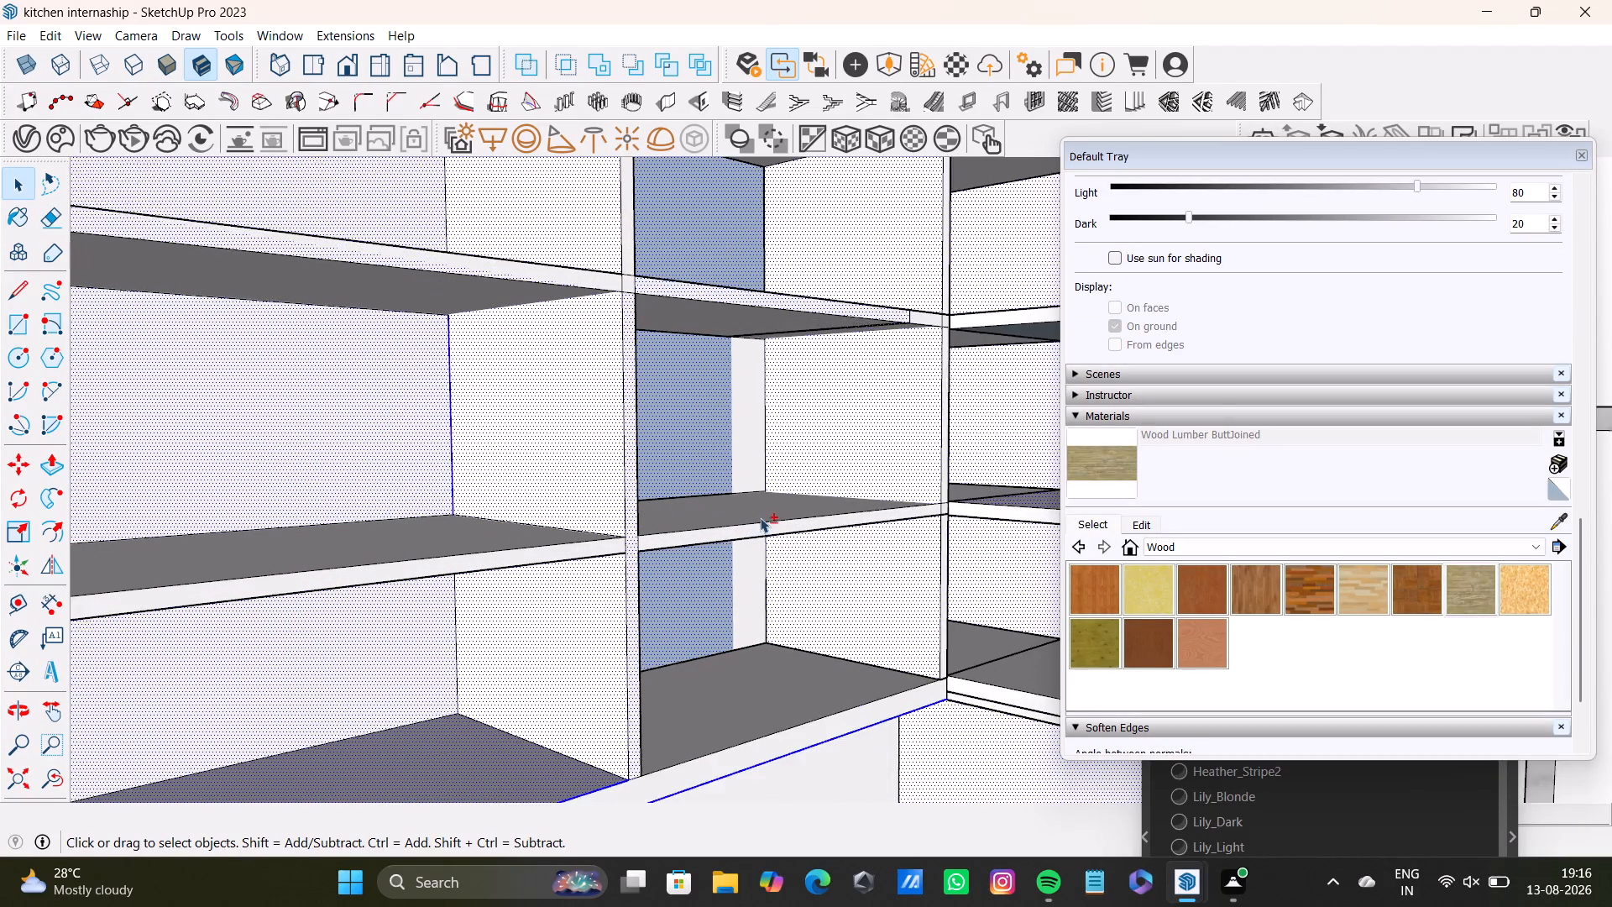
pyautogui.keyDown('shift'); pyautogui.scroll(1, 760, 517); pyautogui.keyUp('shift')
pyautogui.keyDown('shift'); pyautogui.click(746, 536); pyautogui.keyUp('shift')
pyautogui.keyDown('shift'); pyautogui.click(521, 561); pyautogui.keyUp('shift')
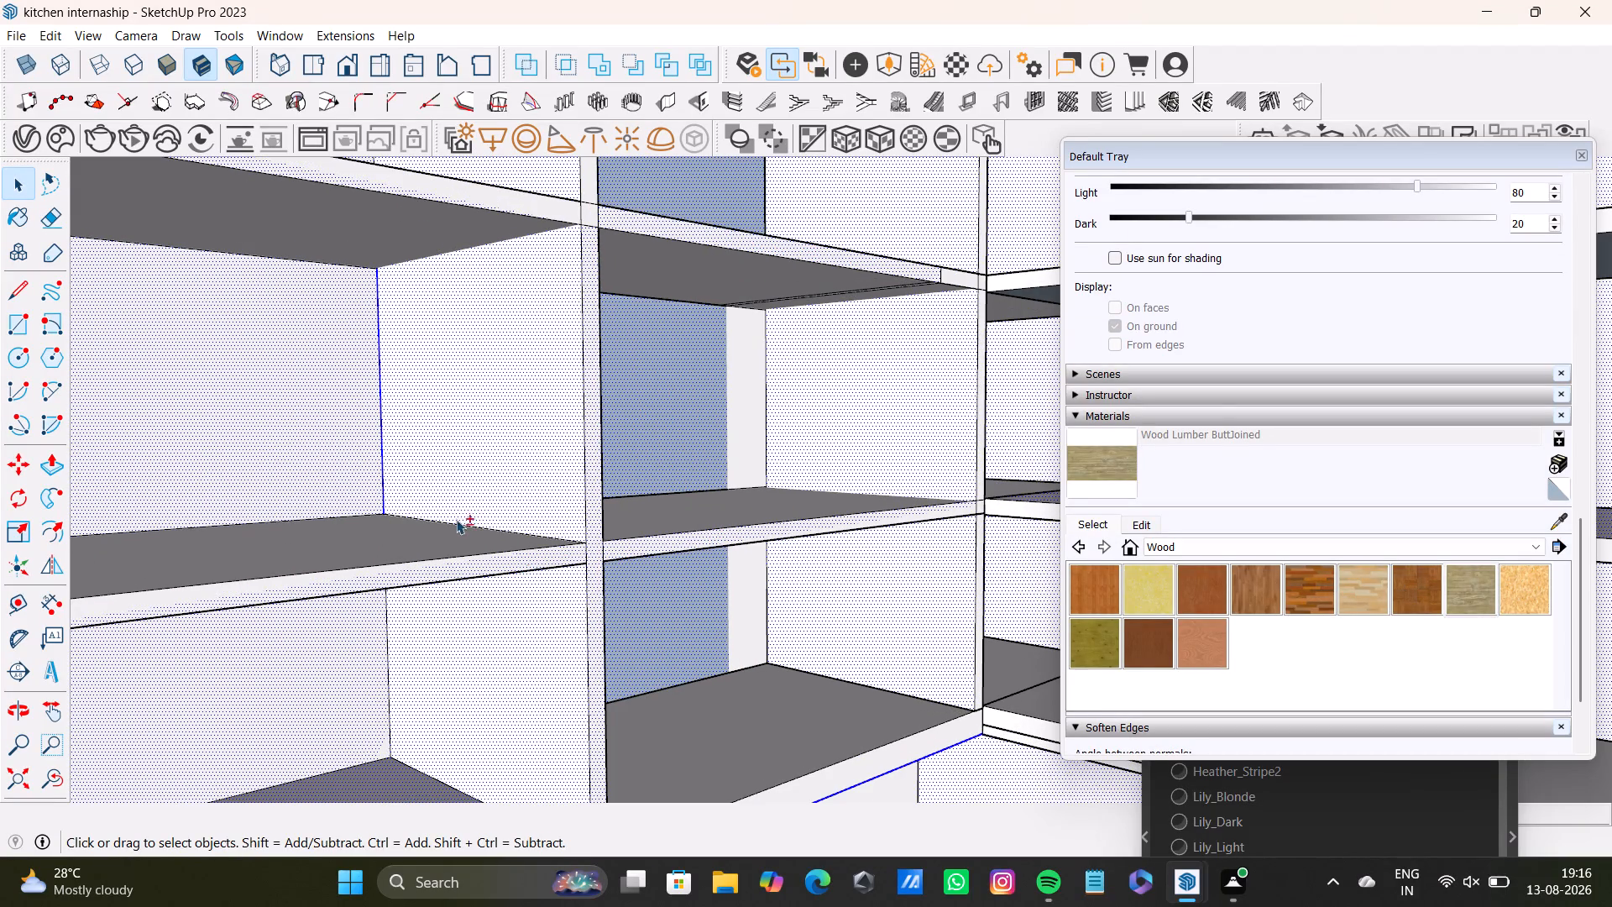
# Add the undersides of the open unit's top panel and shelves, in both bays and around the corner, to the selection.
pyautogui.moveTo(480, 506); pyautogui.dragTo(796, 745, button='middle')
pyautogui.keyDown('shift'); pyautogui.moveTo(582, 587); pyautogui.dragTo(612, 741, button='middle'); pyautogui.keyUp('shift')
pyautogui.keyDown('shift'); pyautogui.moveTo(614, 711); pyautogui.dragTo(581, 625, button='middle'); pyautogui.keyUp('shift')
pyautogui.keyDown('shift'); pyautogui.click(678, 209); pyautogui.keyUp('shift')
pyautogui.keyDown('shift'); pyautogui.click(661, 521); pyautogui.keyUp('shift')
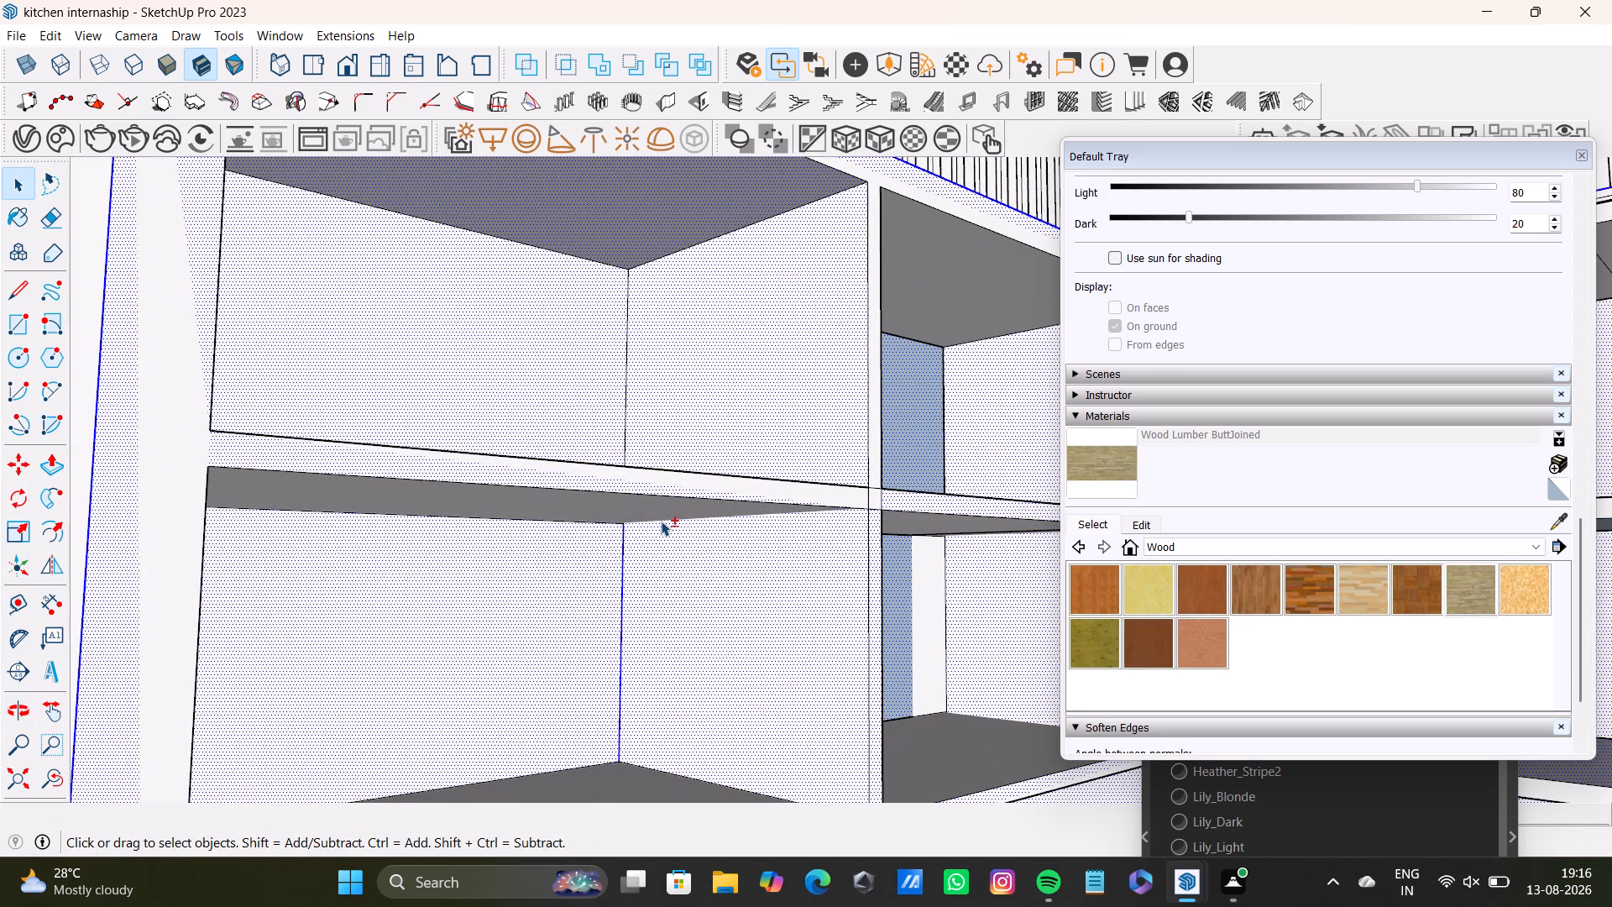
pyautogui.keyDown('shift'); pyautogui.scroll(-6, 665, 621); pyautogui.keyUp('shift')
pyautogui.moveTo(703, 654); pyautogui.dragTo(641, 478, button='middle')
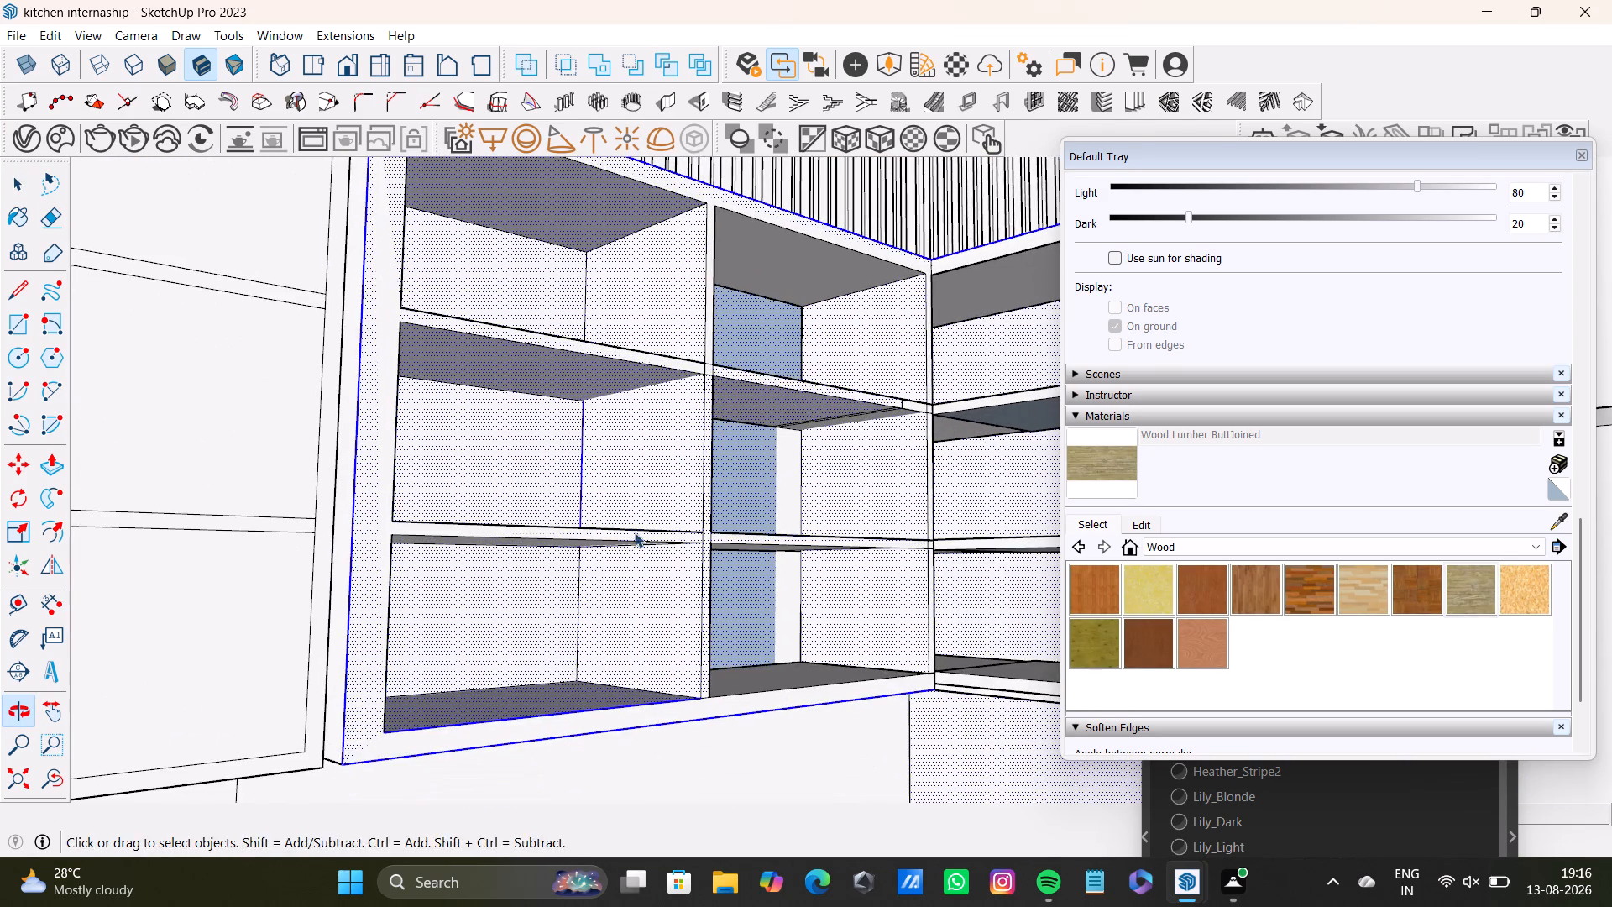
pyautogui.moveTo(635, 536); pyautogui.dragTo(615, 442, button='middle')
pyautogui.keyDown('shift'); pyautogui.click(584, 485); pyautogui.keyUp('shift')
pyautogui.keyDown('shift'); pyautogui.click(748, 525); pyautogui.keyUp('shift')
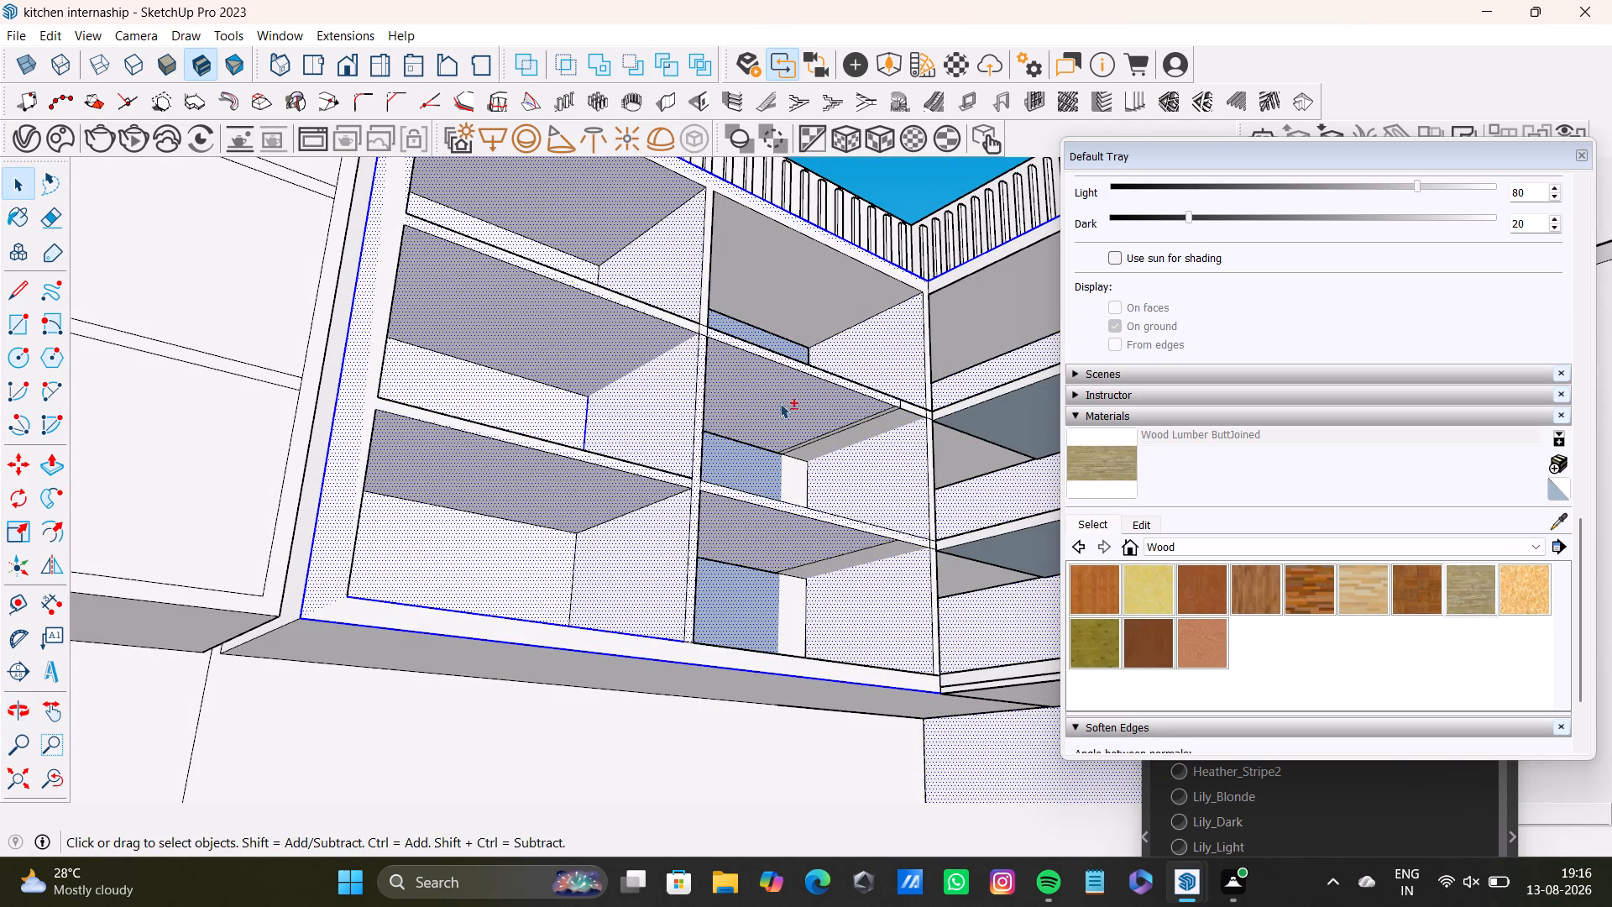
pyautogui.keyDown('shift'); pyautogui.click(864, 434); pyautogui.keyUp('shift')
pyautogui.keyDown('shift'); pyautogui.click(839, 289); pyautogui.keyUp('shift')
pyautogui.keyDown('shift'); pyautogui.click(971, 303); pyautogui.keyUp('shift')
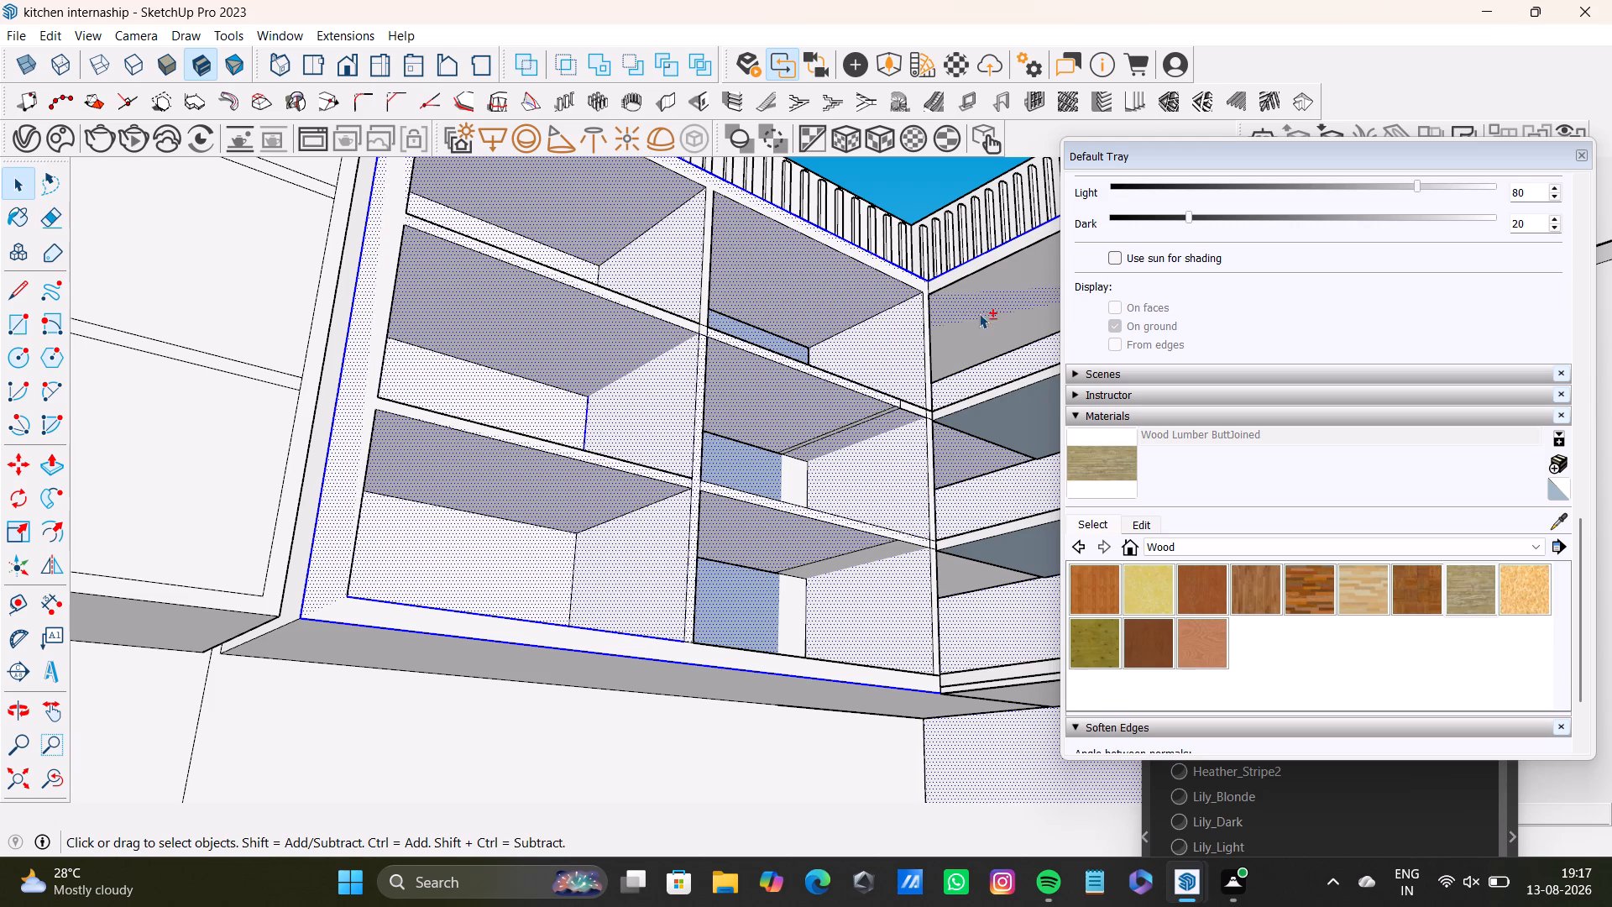
pyautogui.keyDown('shift'); pyautogui.click(995, 338); pyautogui.keyUp('shift')
pyautogui.keyDown('shift'); pyautogui.click(970, 355); pyautogui.keyUp('shift')
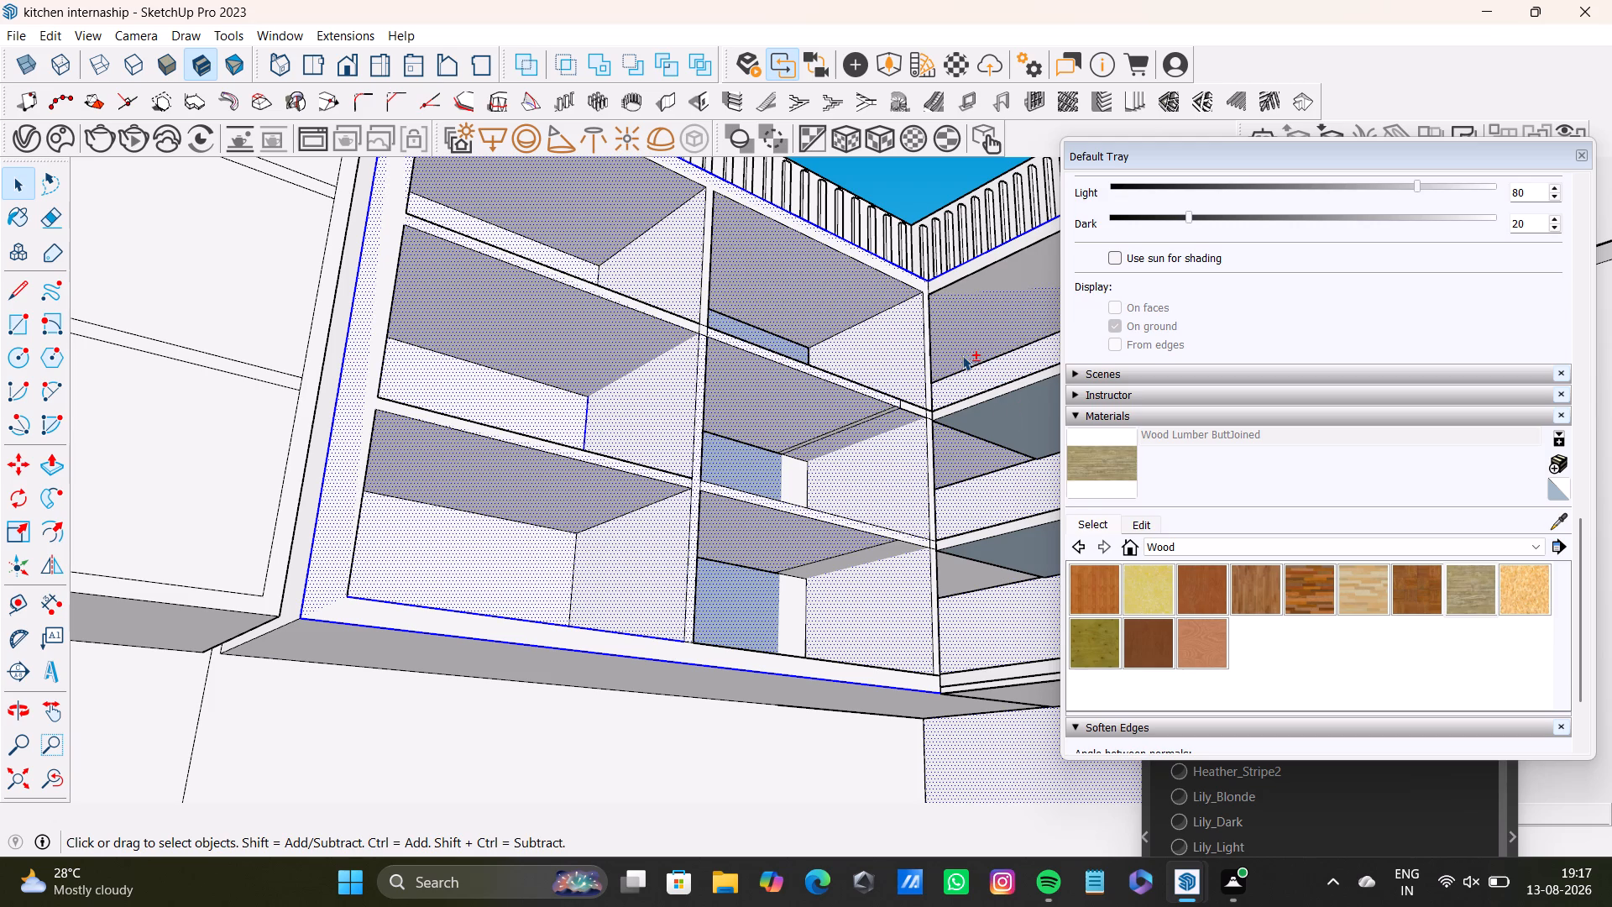
pyautogui.keyDown('shift'); pyautogui.click(1030, 262); pyautogui.keyUp('shift')
# Add the adjoining wall section's remaining top underside, end panel, shelf undersides and shelf front edges to the selection.
pyautogui.keyDown('shift'); pyautogui.moveTo(671, 467); pyautogui.dragTo(258, 459, button='middle'); pyautogui.keyUp('shift')
pyautogui.keyDown('shift'); pyautogui.moveTo(264, 483); pyautogui.dragTo(326, 533, button='middle'); pyautogui.keyUp('shift')
pyautogui.moveTo(391, 624); pyautogui.dragTo(697, 729, button='middle')
pyautogui.keyDown('shift'); pyautogui.moveTo(690, 572); pyautogui.dragTo(364, 555, button='middle'); pyautogui.keyUp('shift')
pyautogui.moveTo(448, 608); pyautogui.dragTo(550, 622, button='middle')
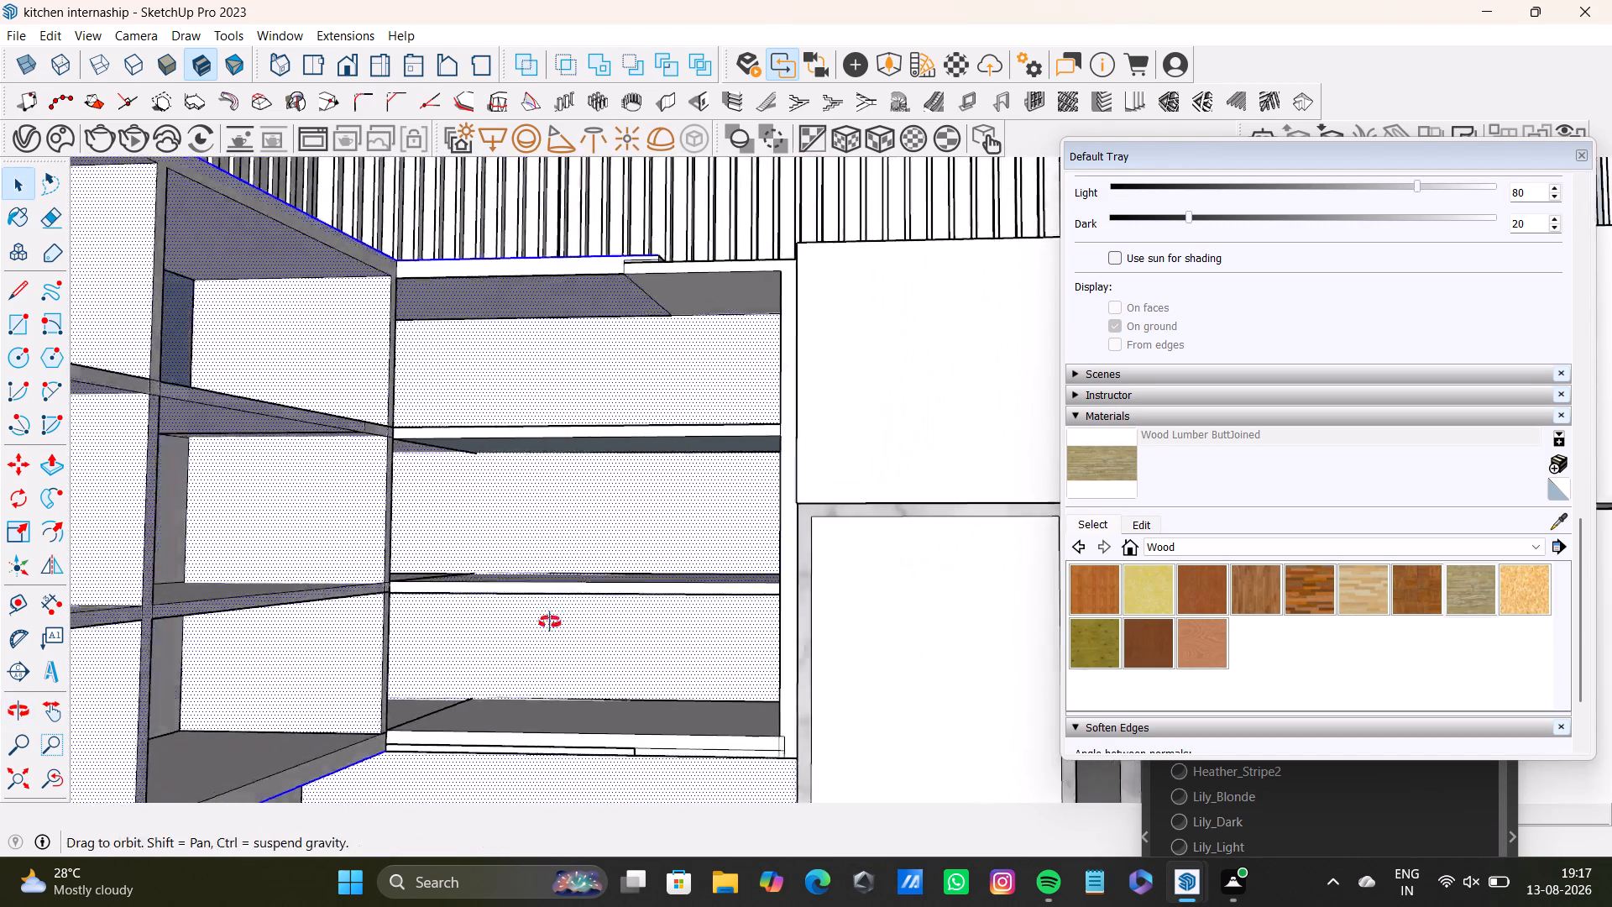
pyautogui.moveTo(550, 622); pyautogui.dragTo(611, 629, button='middle')
pyautogui.moveTo(711, 579); pyautogui.dragTo(643, 678, button='middle')
pyautogui.moveTo(643, 679); pyautogui.dragTo(623, 562, button='middle')
pyautogui.keyDown('shift'); pyautogui.click(669, 359); pyautogui.keyUp('shift')
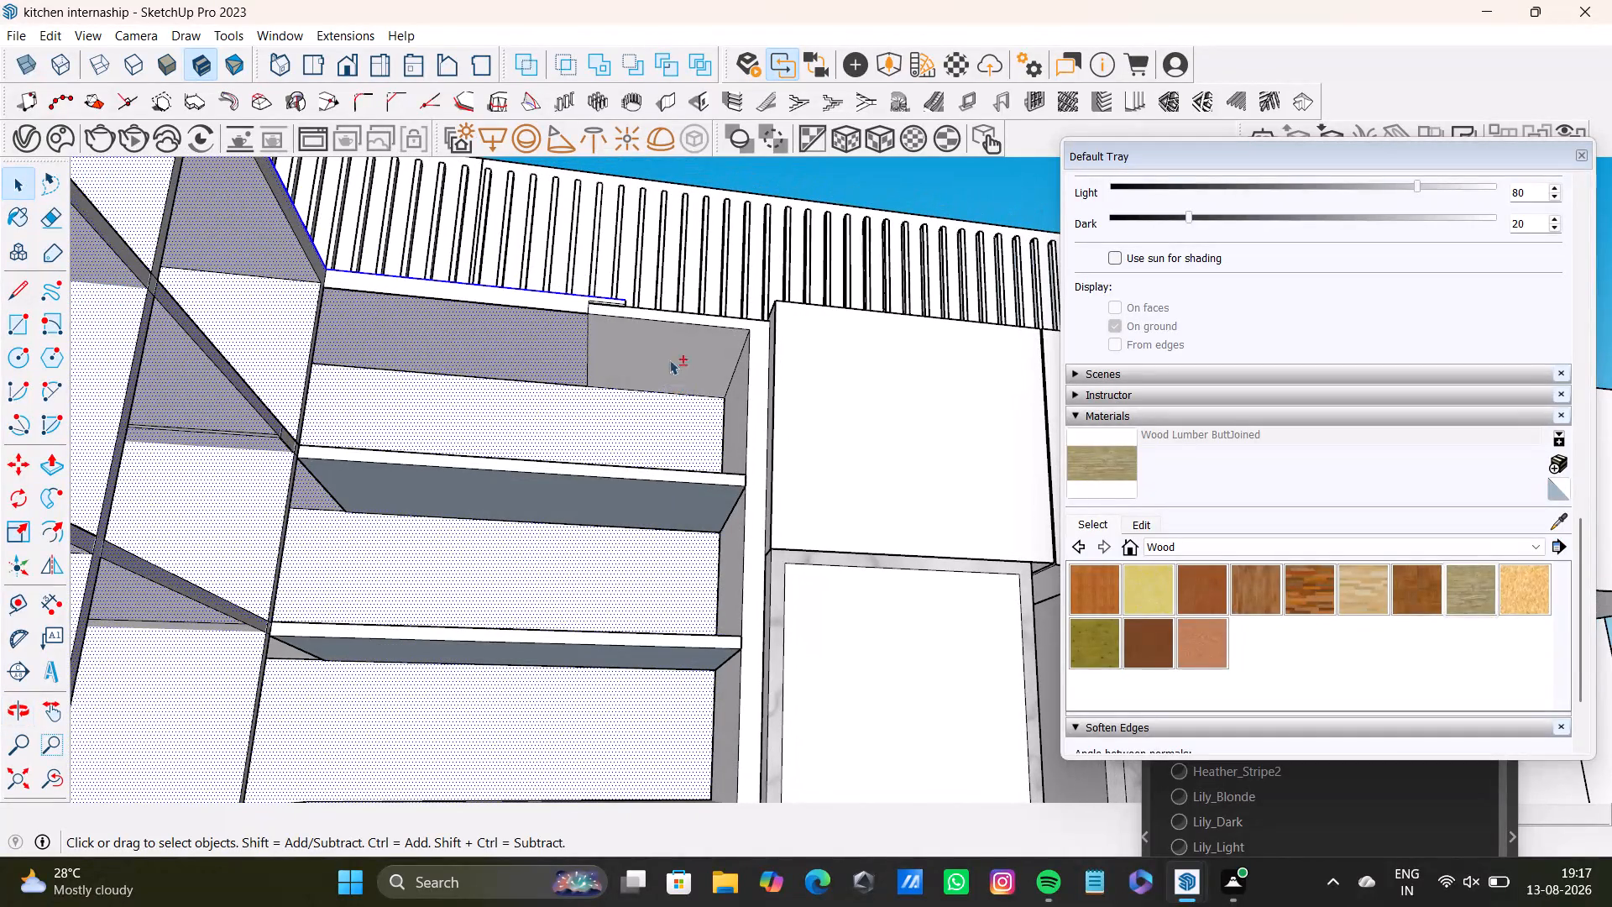
pyautogui.keyDown('shift'); pyautogui.click(738, 391); pyautogui.keyUp('shift')
pyautogui.keyDown('shift'); pyautogui.click(704, 509); pyautogui.keyUp('shift')
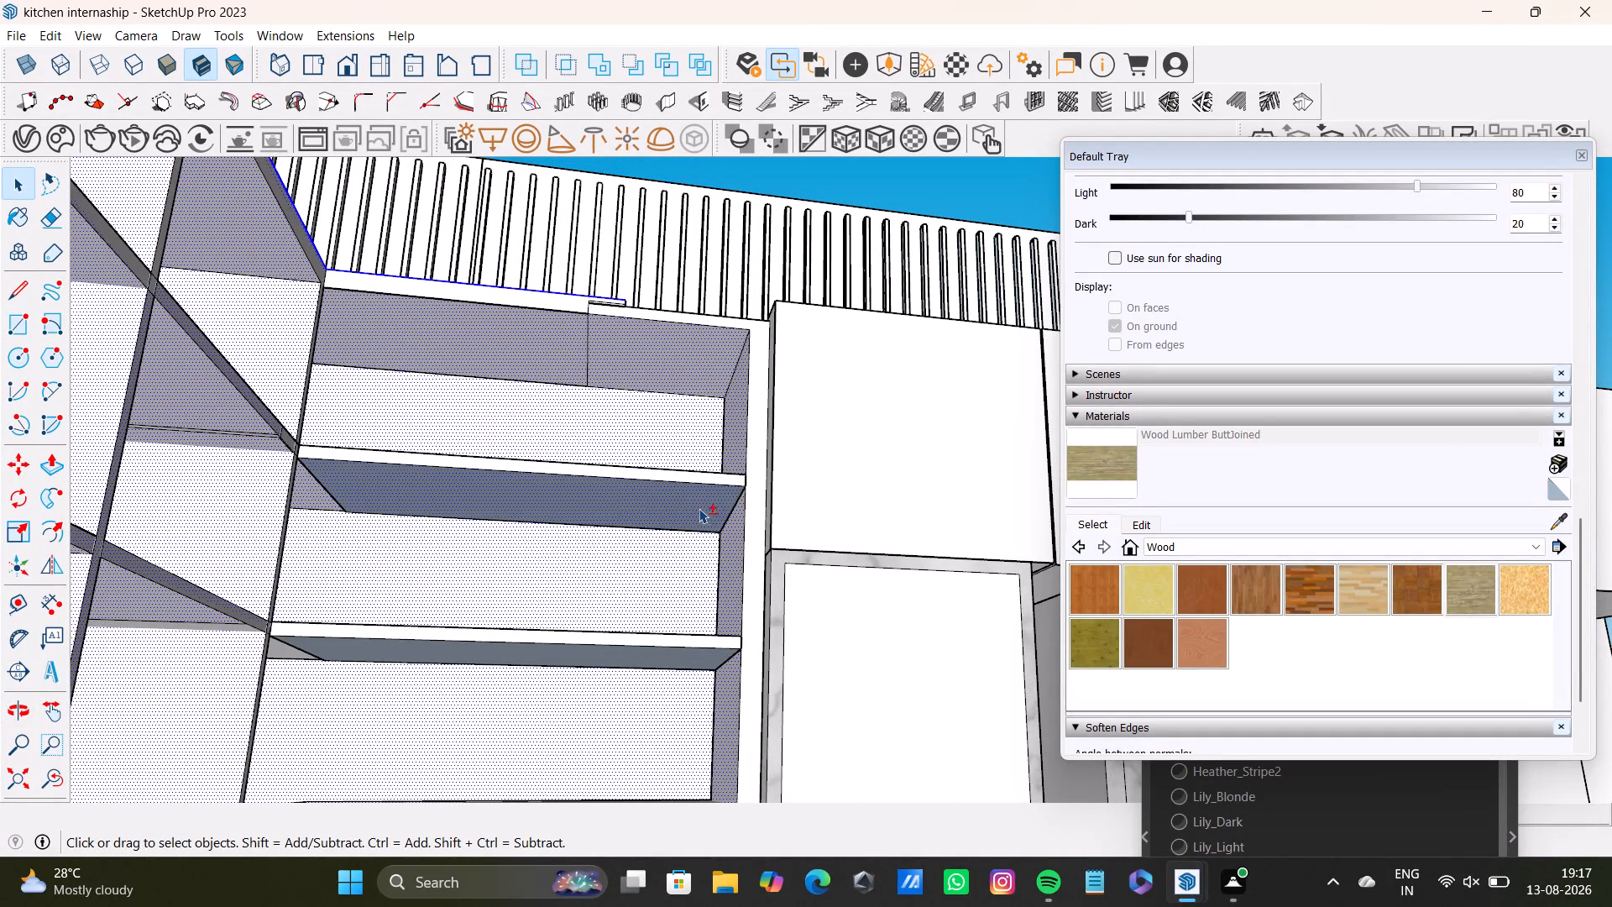
pyautogui.keyDown('shift'); pyautogui.click(668, 474); pyautogui.keyUp('shift')
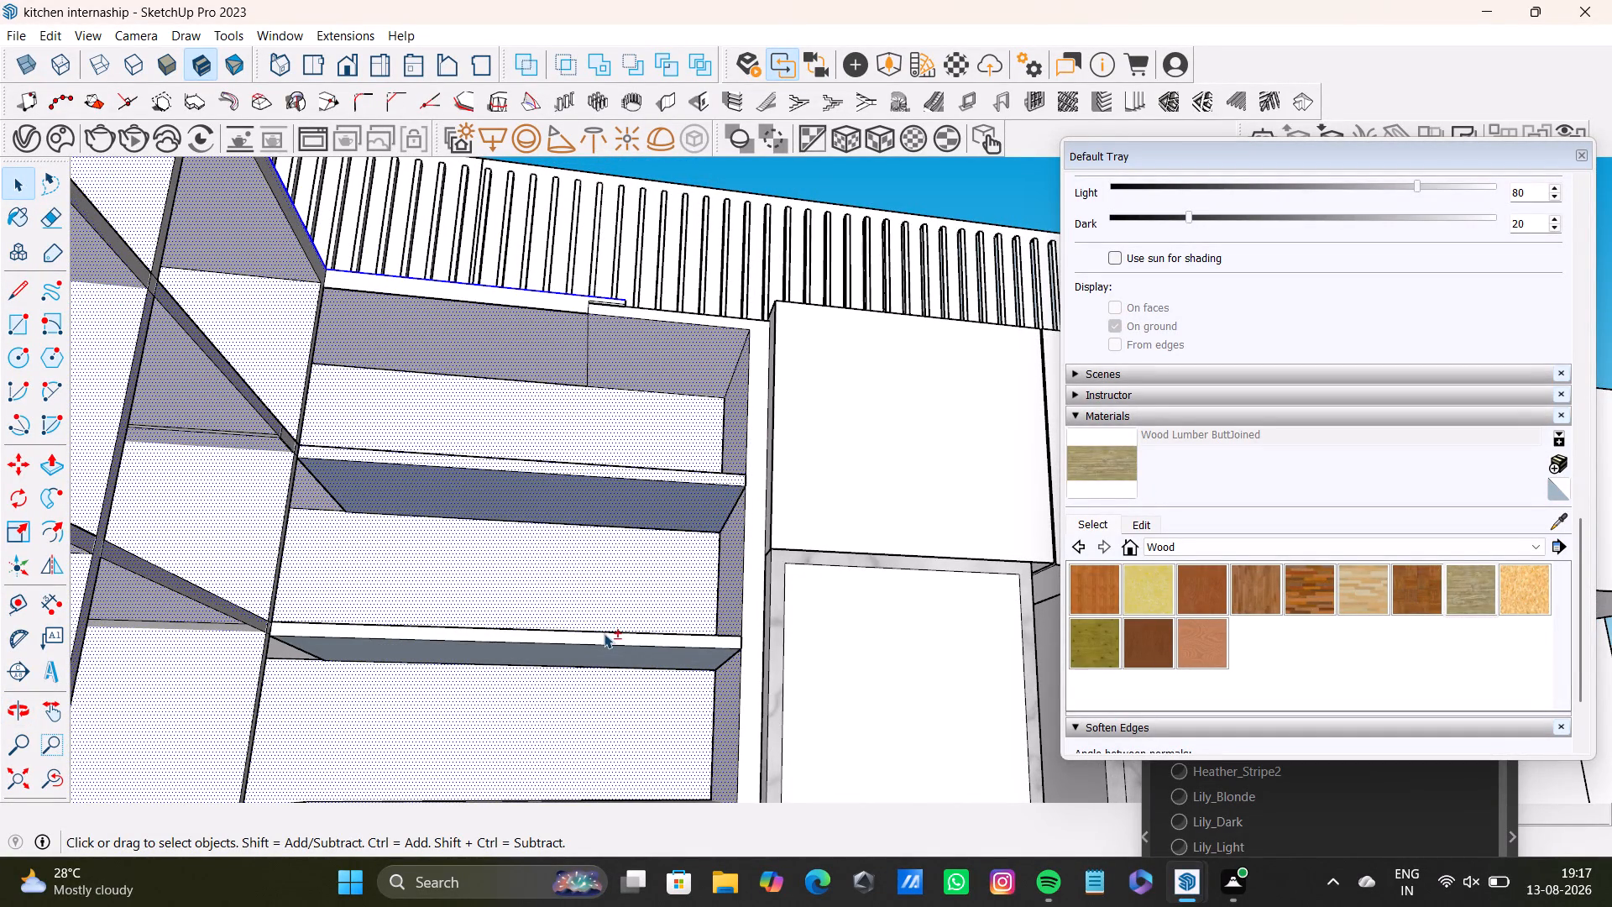
pyautogui.keyDown('shift'); pyautogui.click(605, 635); pyautogui.keyUp('shift')
pyautogui.keyDown('shift'); pyautogui.click(603, 658); pyautogui.keyUp('shift')
pyautogui.keyDown('shift'); pyautogui.click(272, 654); pyautogui.keyUp('shift')
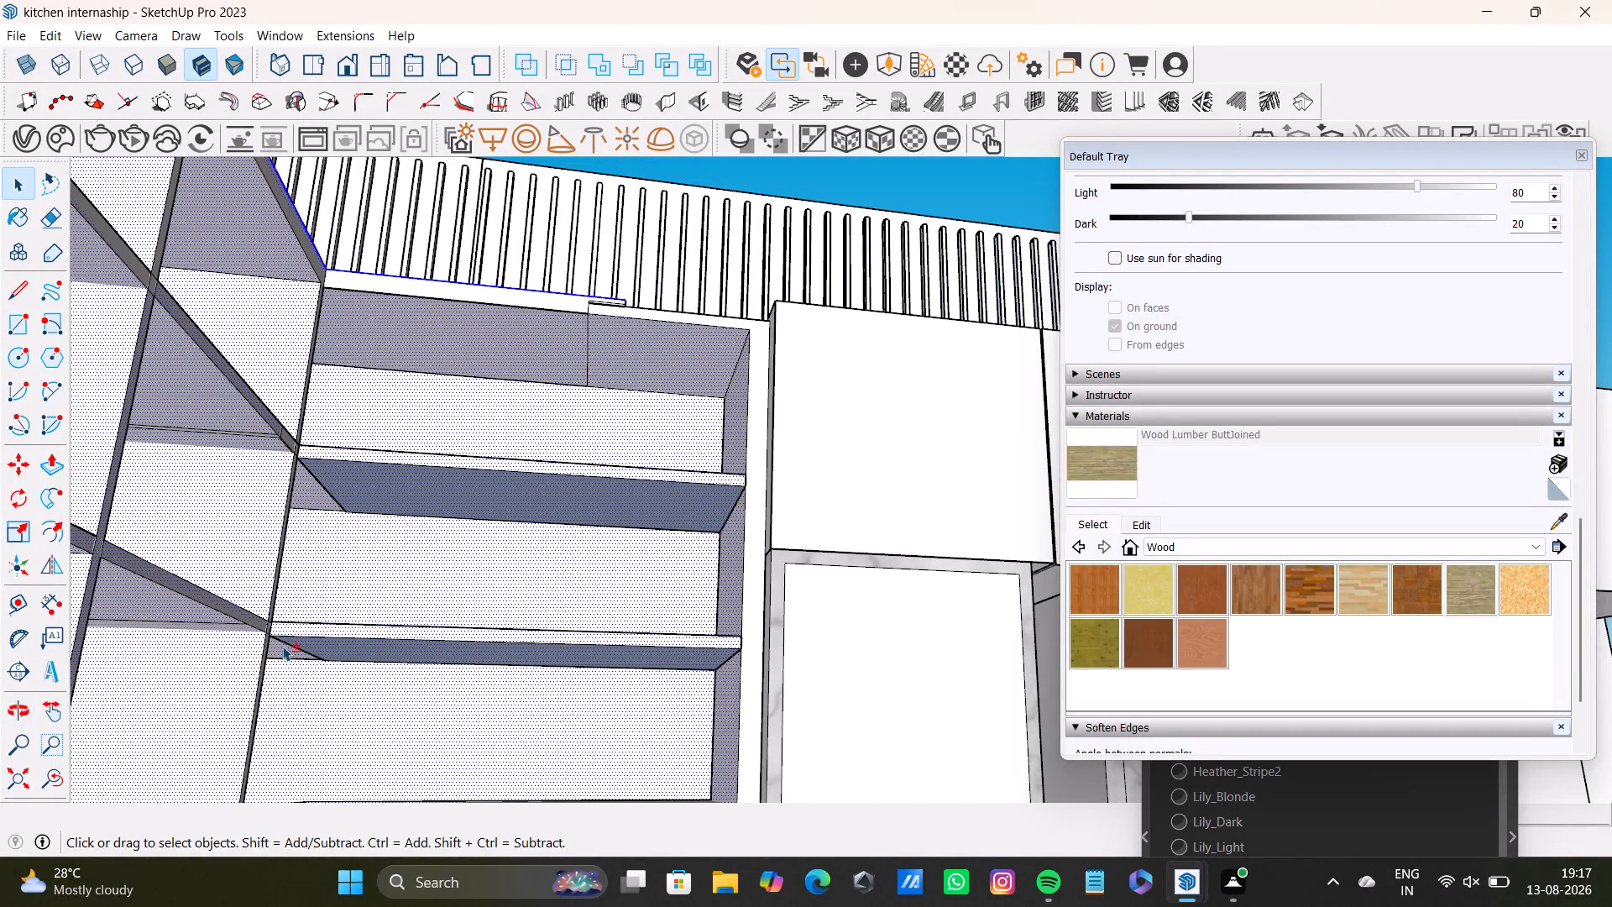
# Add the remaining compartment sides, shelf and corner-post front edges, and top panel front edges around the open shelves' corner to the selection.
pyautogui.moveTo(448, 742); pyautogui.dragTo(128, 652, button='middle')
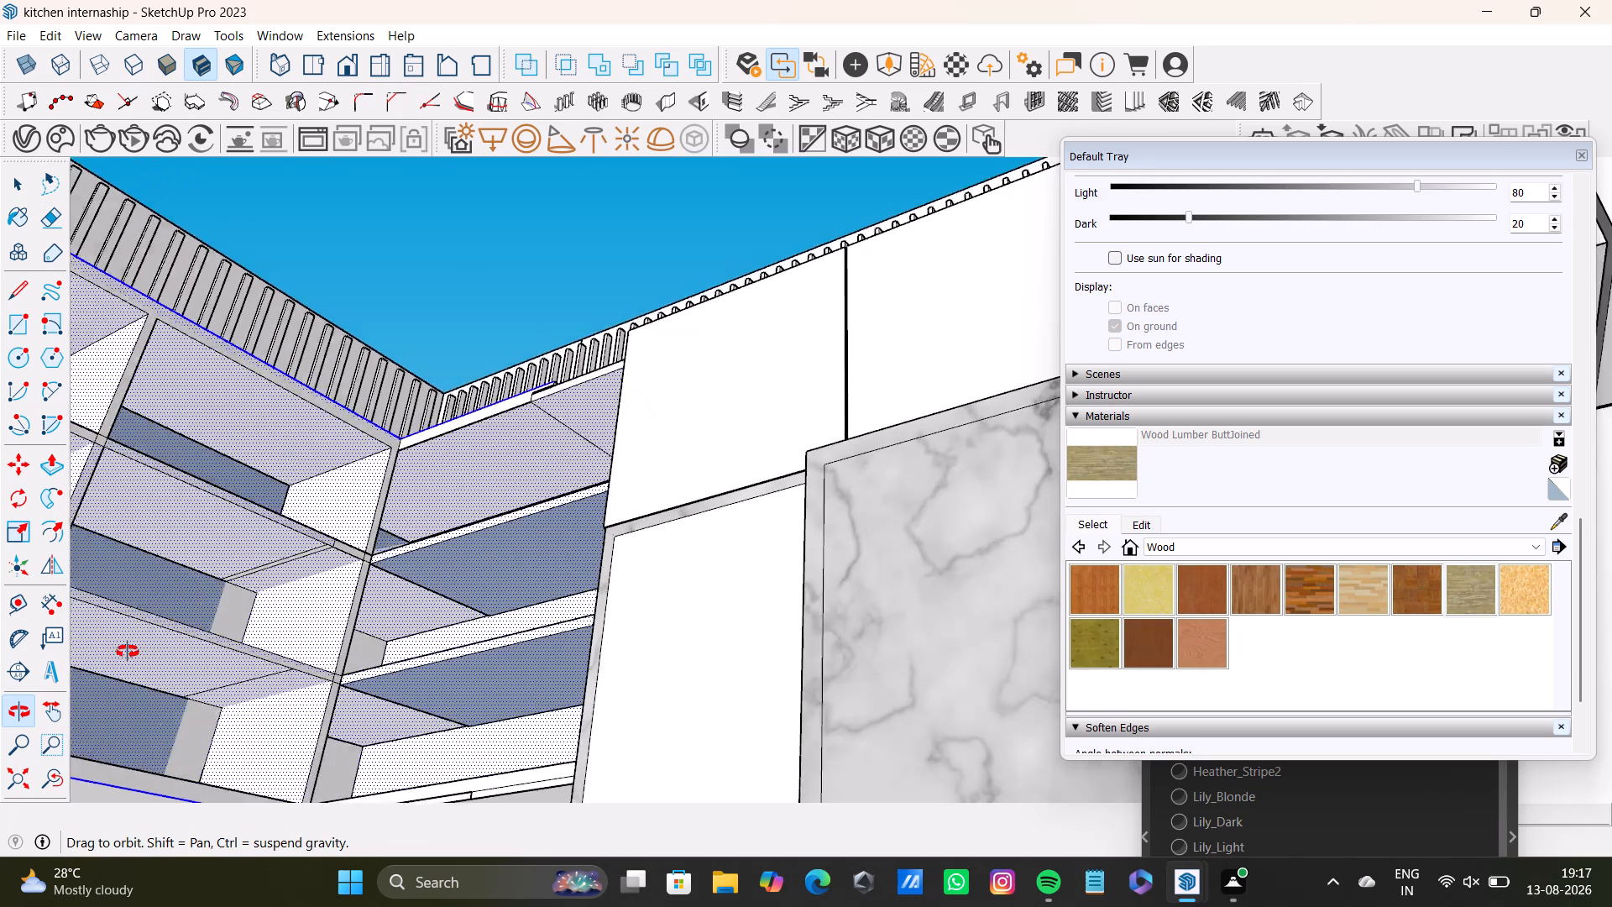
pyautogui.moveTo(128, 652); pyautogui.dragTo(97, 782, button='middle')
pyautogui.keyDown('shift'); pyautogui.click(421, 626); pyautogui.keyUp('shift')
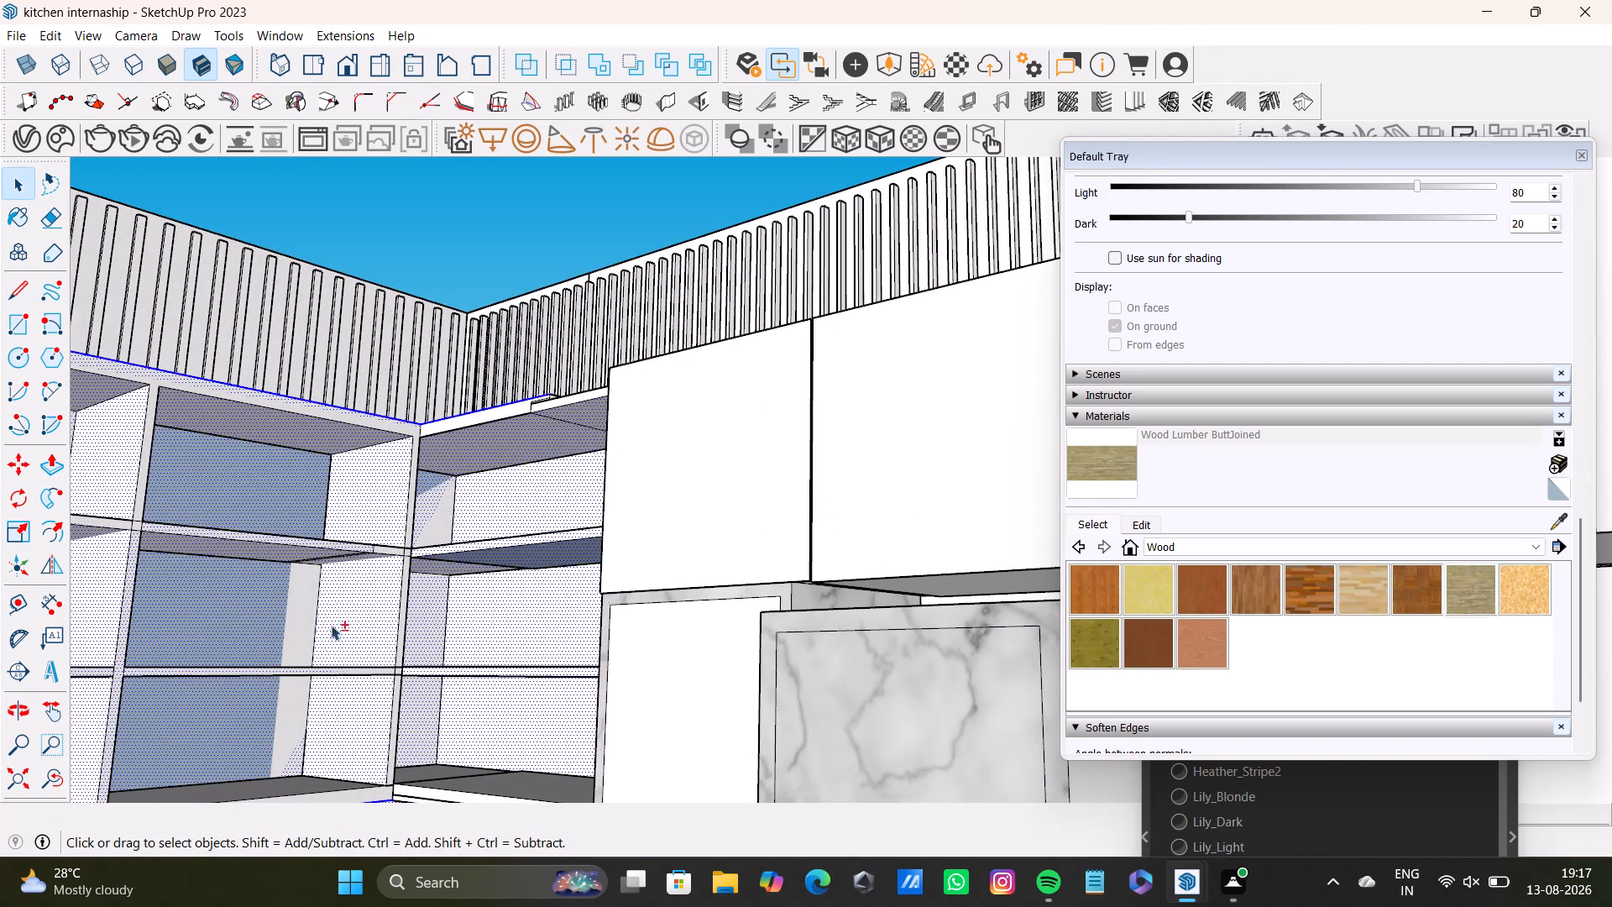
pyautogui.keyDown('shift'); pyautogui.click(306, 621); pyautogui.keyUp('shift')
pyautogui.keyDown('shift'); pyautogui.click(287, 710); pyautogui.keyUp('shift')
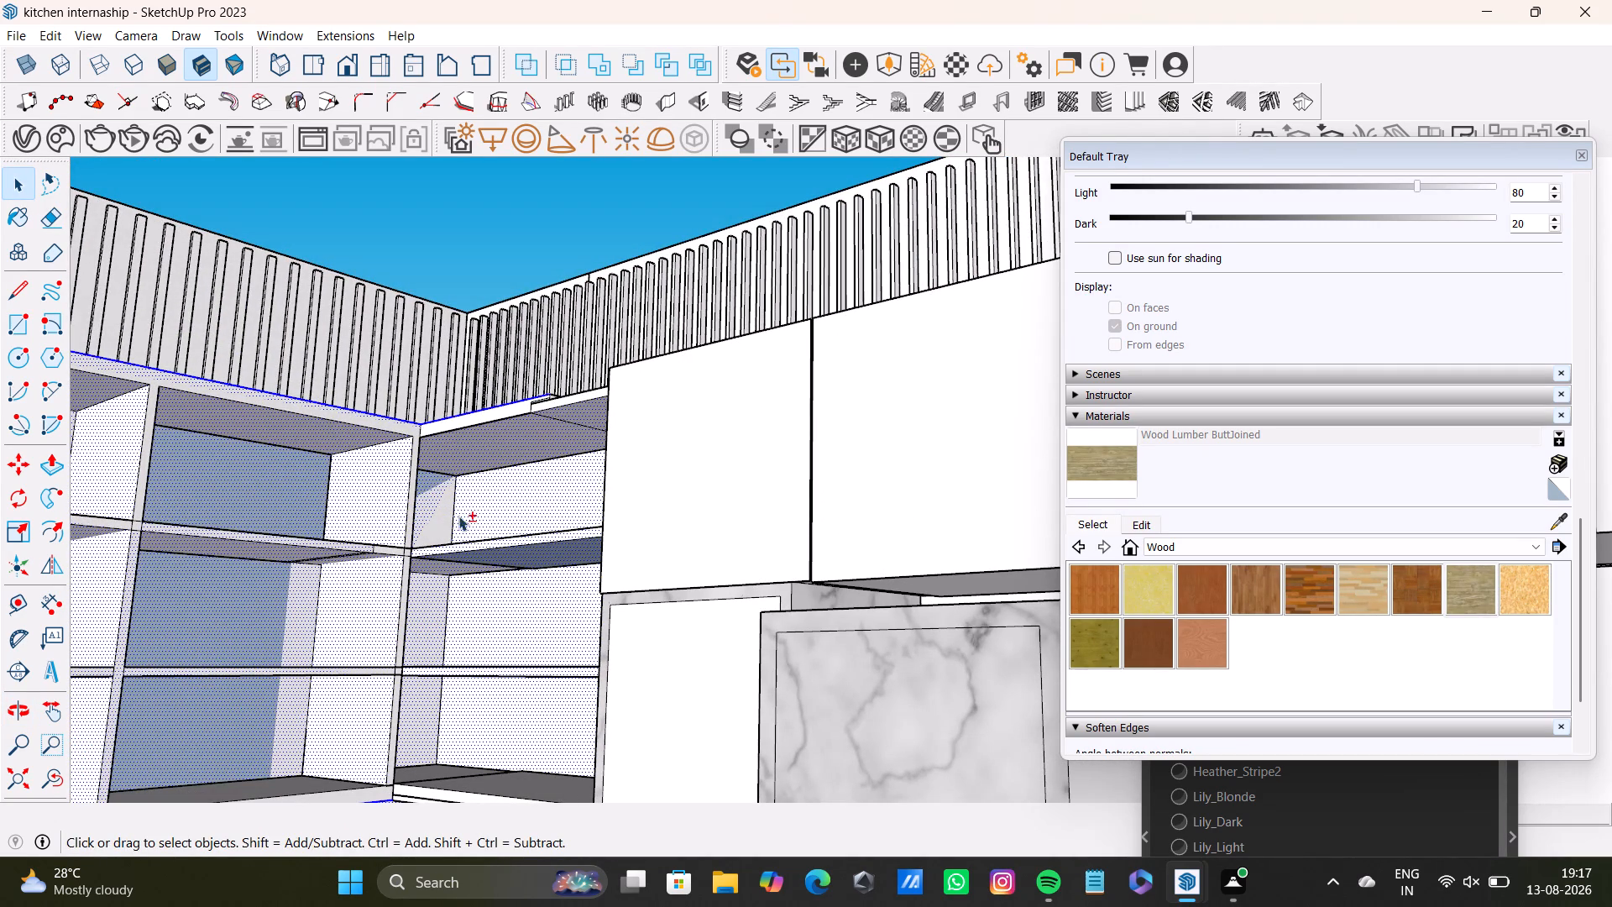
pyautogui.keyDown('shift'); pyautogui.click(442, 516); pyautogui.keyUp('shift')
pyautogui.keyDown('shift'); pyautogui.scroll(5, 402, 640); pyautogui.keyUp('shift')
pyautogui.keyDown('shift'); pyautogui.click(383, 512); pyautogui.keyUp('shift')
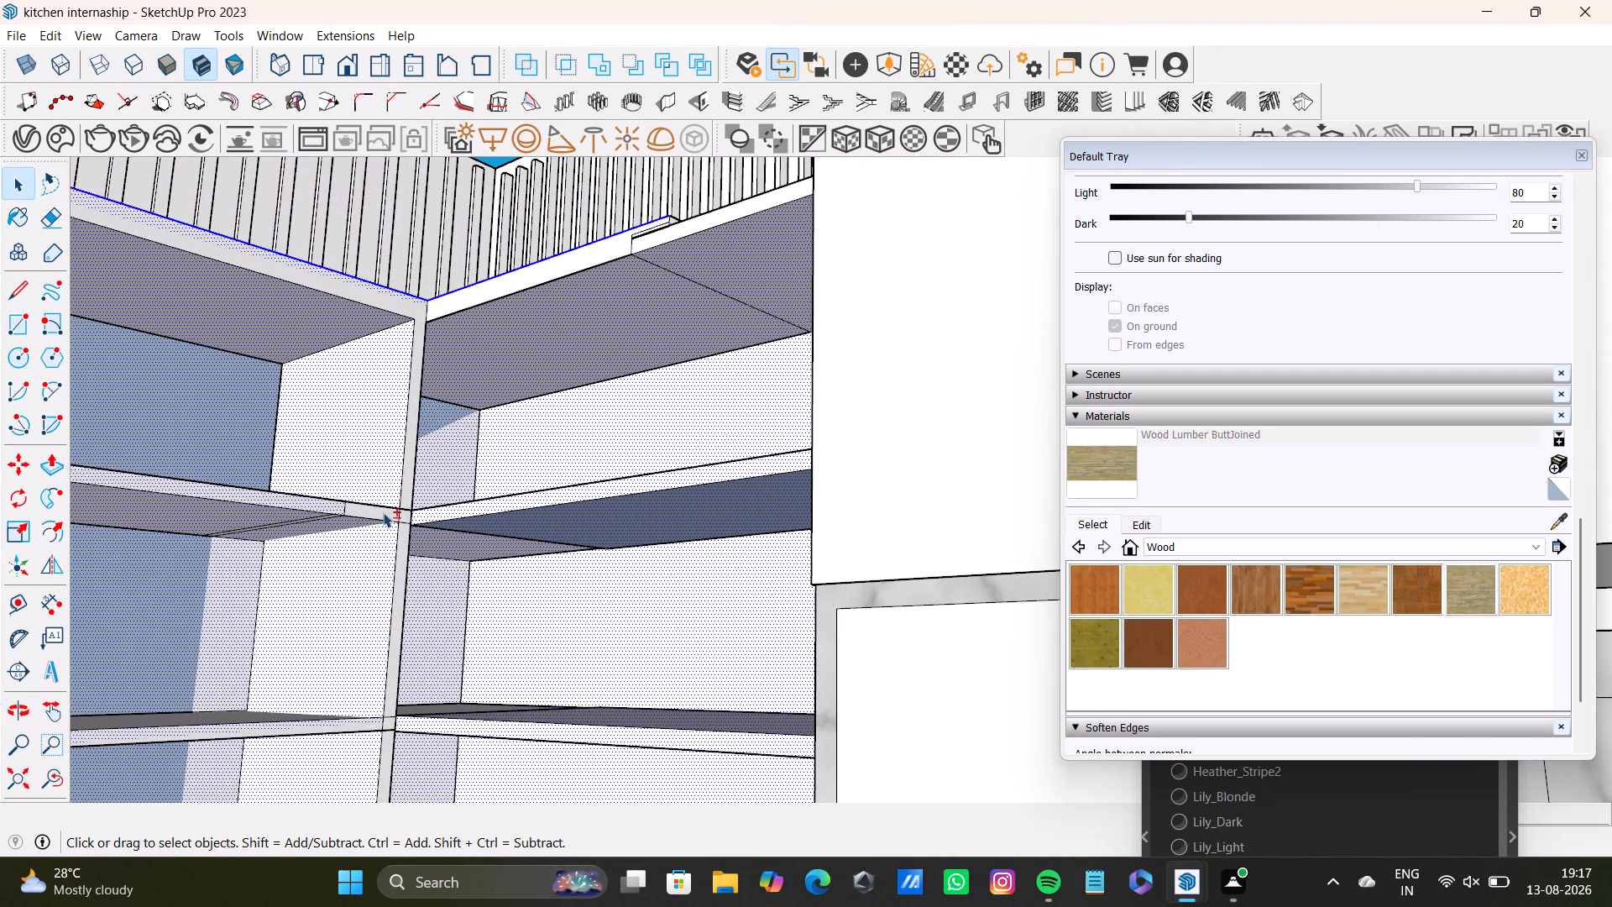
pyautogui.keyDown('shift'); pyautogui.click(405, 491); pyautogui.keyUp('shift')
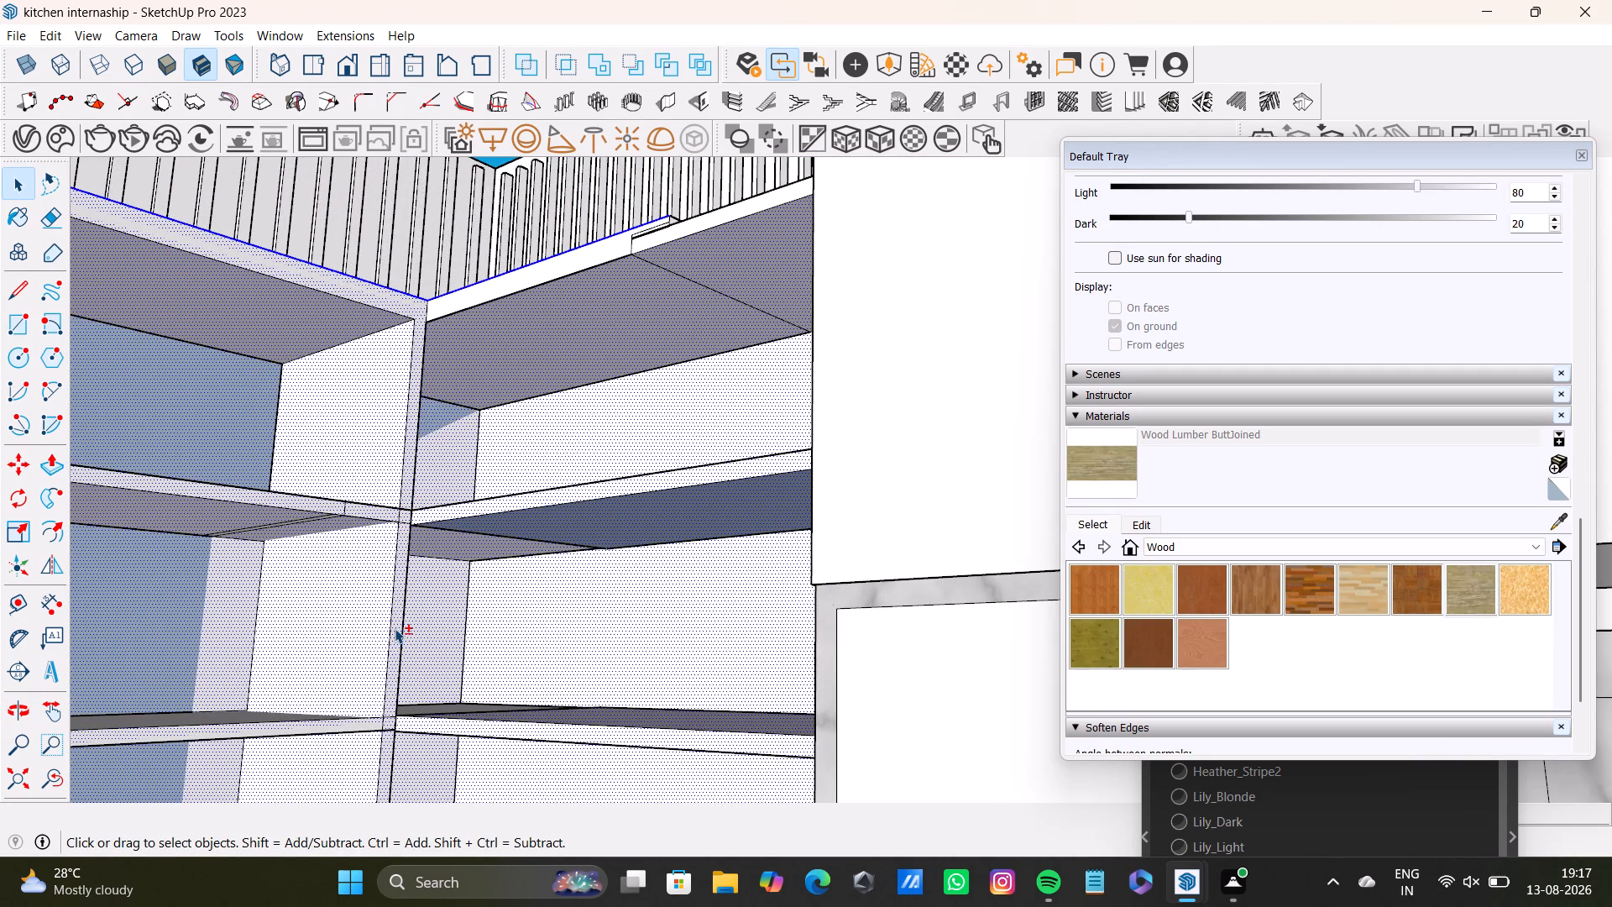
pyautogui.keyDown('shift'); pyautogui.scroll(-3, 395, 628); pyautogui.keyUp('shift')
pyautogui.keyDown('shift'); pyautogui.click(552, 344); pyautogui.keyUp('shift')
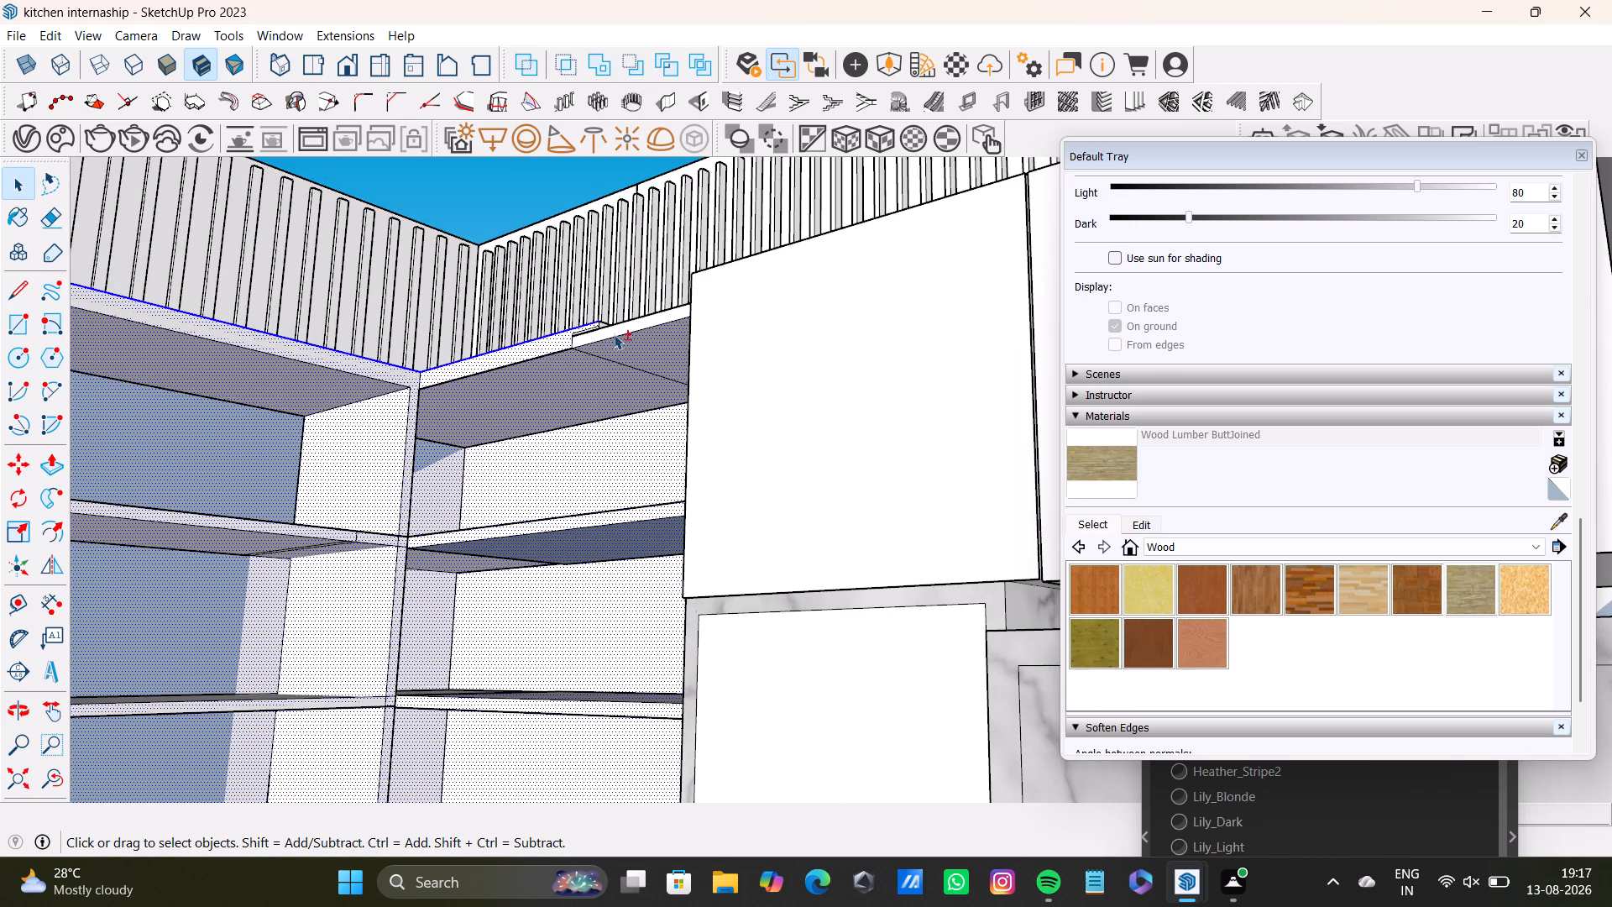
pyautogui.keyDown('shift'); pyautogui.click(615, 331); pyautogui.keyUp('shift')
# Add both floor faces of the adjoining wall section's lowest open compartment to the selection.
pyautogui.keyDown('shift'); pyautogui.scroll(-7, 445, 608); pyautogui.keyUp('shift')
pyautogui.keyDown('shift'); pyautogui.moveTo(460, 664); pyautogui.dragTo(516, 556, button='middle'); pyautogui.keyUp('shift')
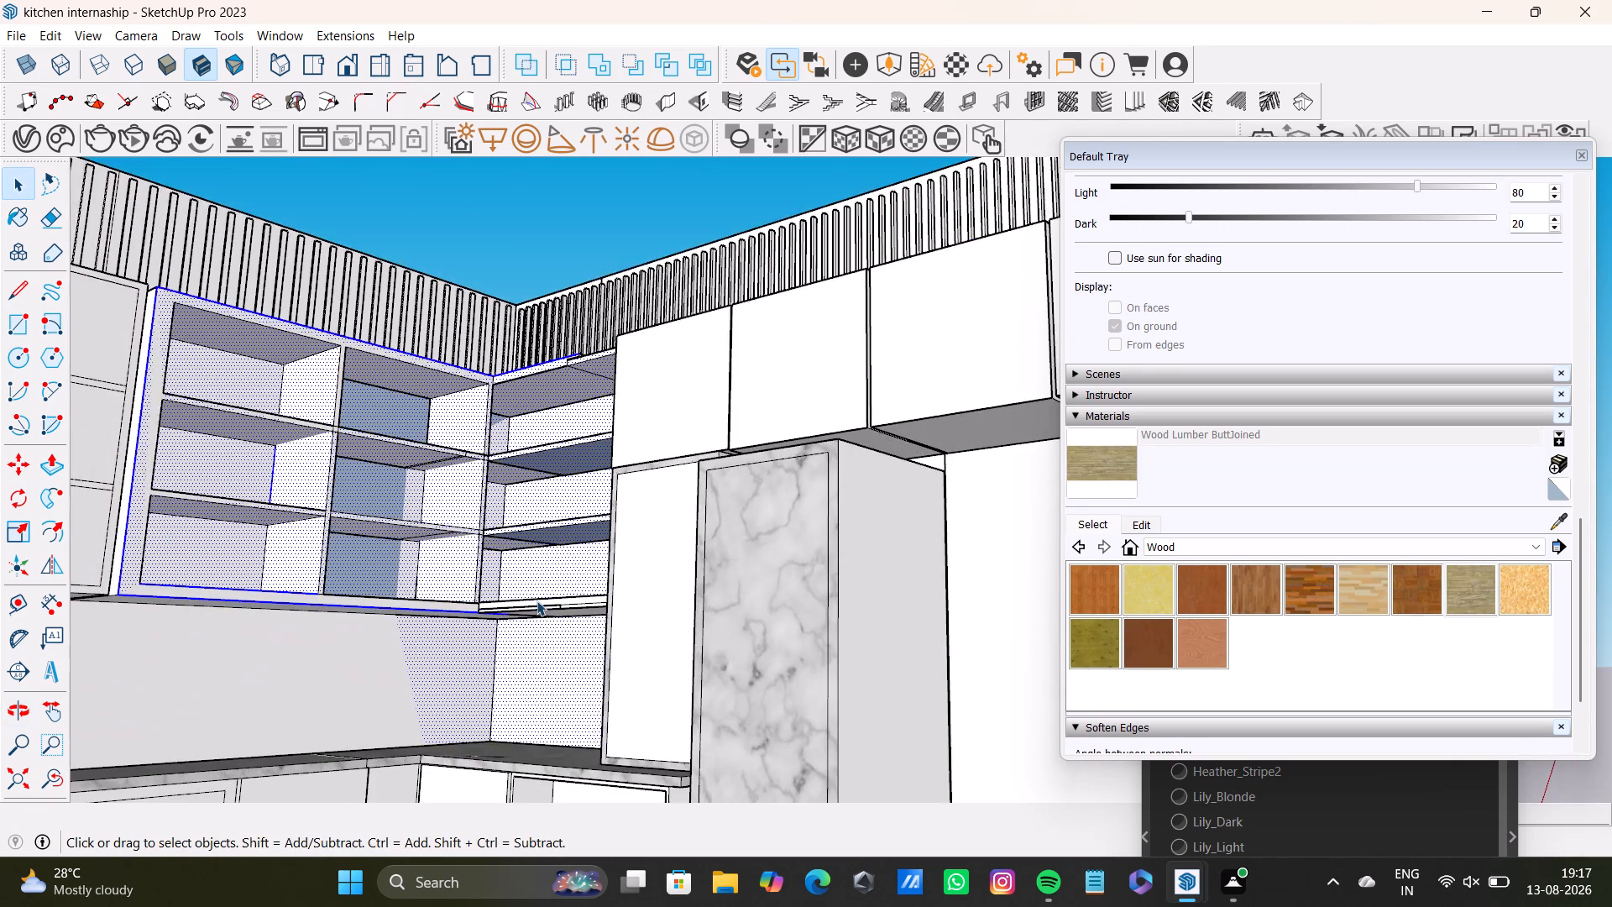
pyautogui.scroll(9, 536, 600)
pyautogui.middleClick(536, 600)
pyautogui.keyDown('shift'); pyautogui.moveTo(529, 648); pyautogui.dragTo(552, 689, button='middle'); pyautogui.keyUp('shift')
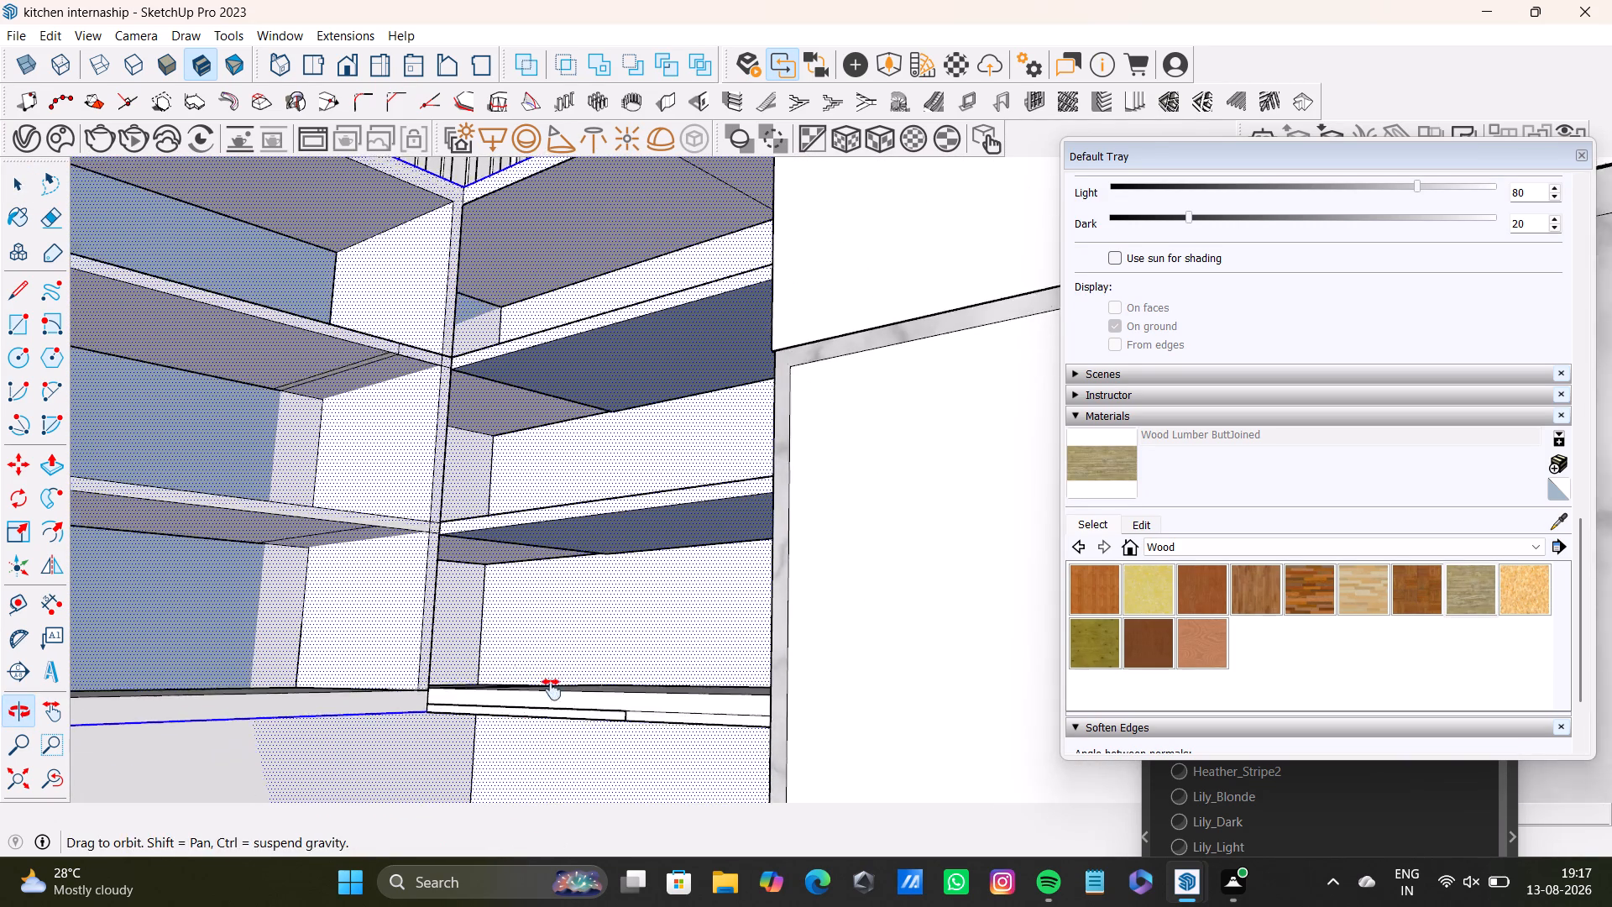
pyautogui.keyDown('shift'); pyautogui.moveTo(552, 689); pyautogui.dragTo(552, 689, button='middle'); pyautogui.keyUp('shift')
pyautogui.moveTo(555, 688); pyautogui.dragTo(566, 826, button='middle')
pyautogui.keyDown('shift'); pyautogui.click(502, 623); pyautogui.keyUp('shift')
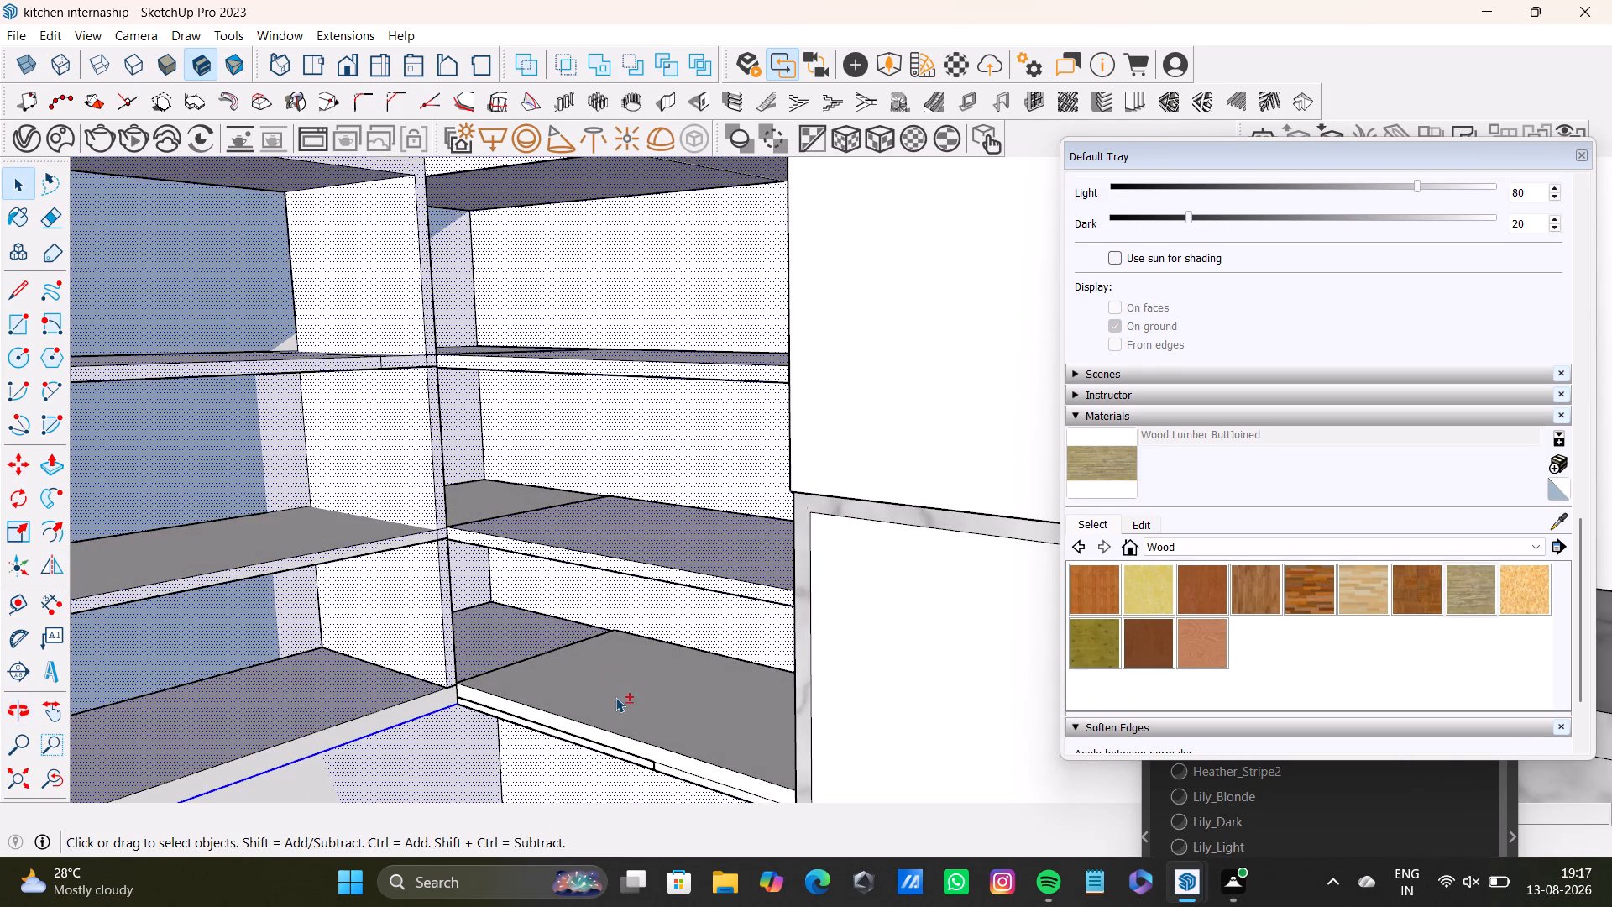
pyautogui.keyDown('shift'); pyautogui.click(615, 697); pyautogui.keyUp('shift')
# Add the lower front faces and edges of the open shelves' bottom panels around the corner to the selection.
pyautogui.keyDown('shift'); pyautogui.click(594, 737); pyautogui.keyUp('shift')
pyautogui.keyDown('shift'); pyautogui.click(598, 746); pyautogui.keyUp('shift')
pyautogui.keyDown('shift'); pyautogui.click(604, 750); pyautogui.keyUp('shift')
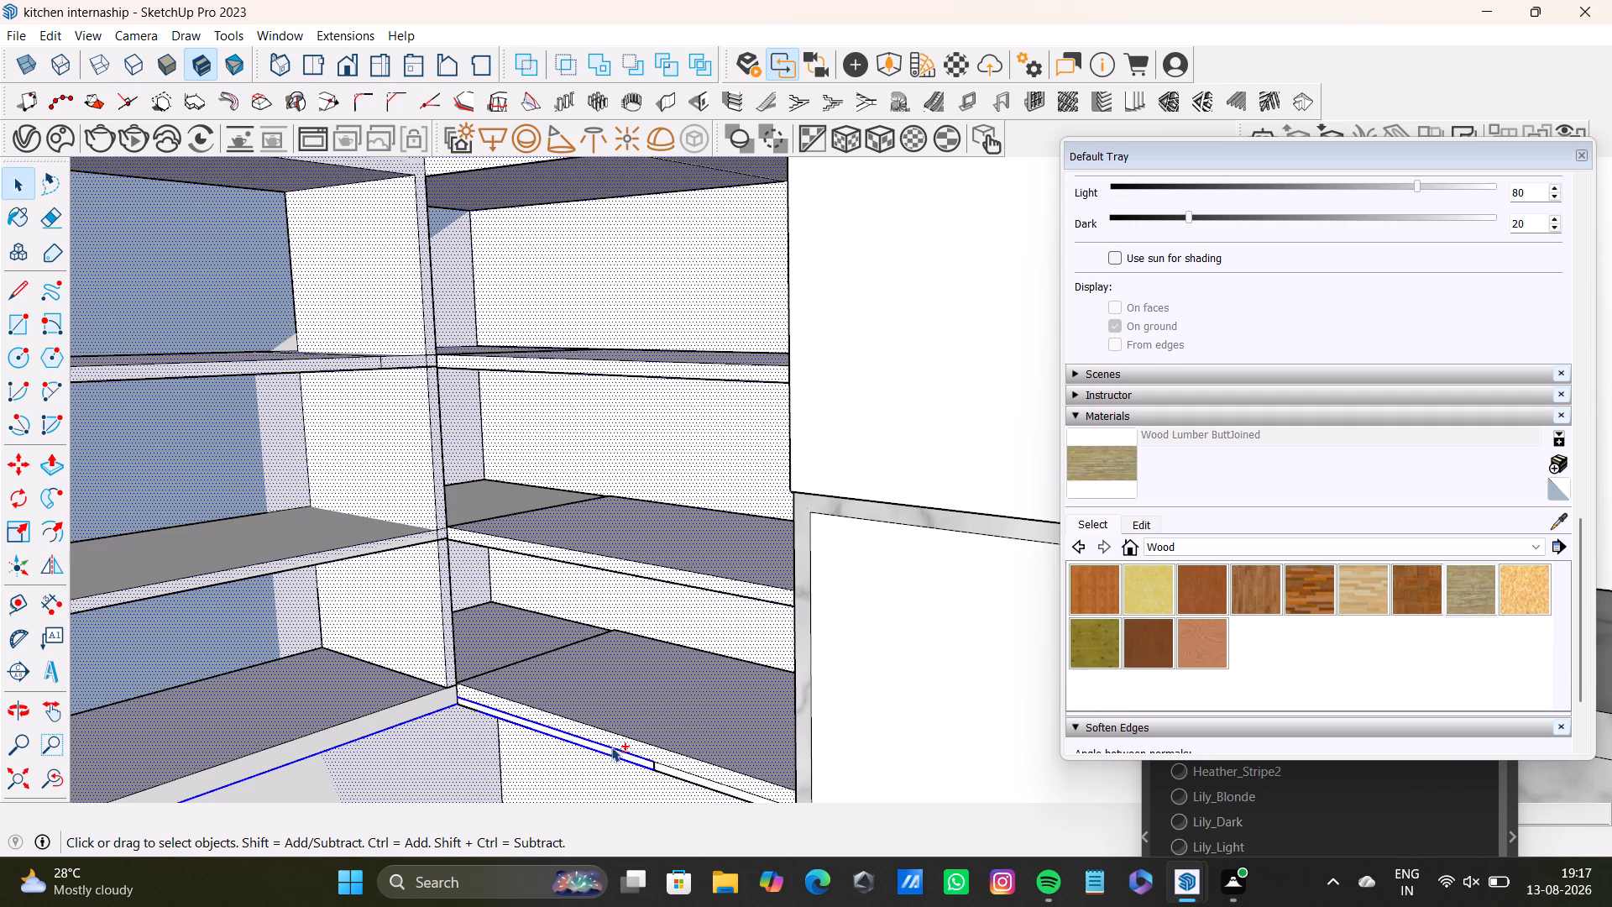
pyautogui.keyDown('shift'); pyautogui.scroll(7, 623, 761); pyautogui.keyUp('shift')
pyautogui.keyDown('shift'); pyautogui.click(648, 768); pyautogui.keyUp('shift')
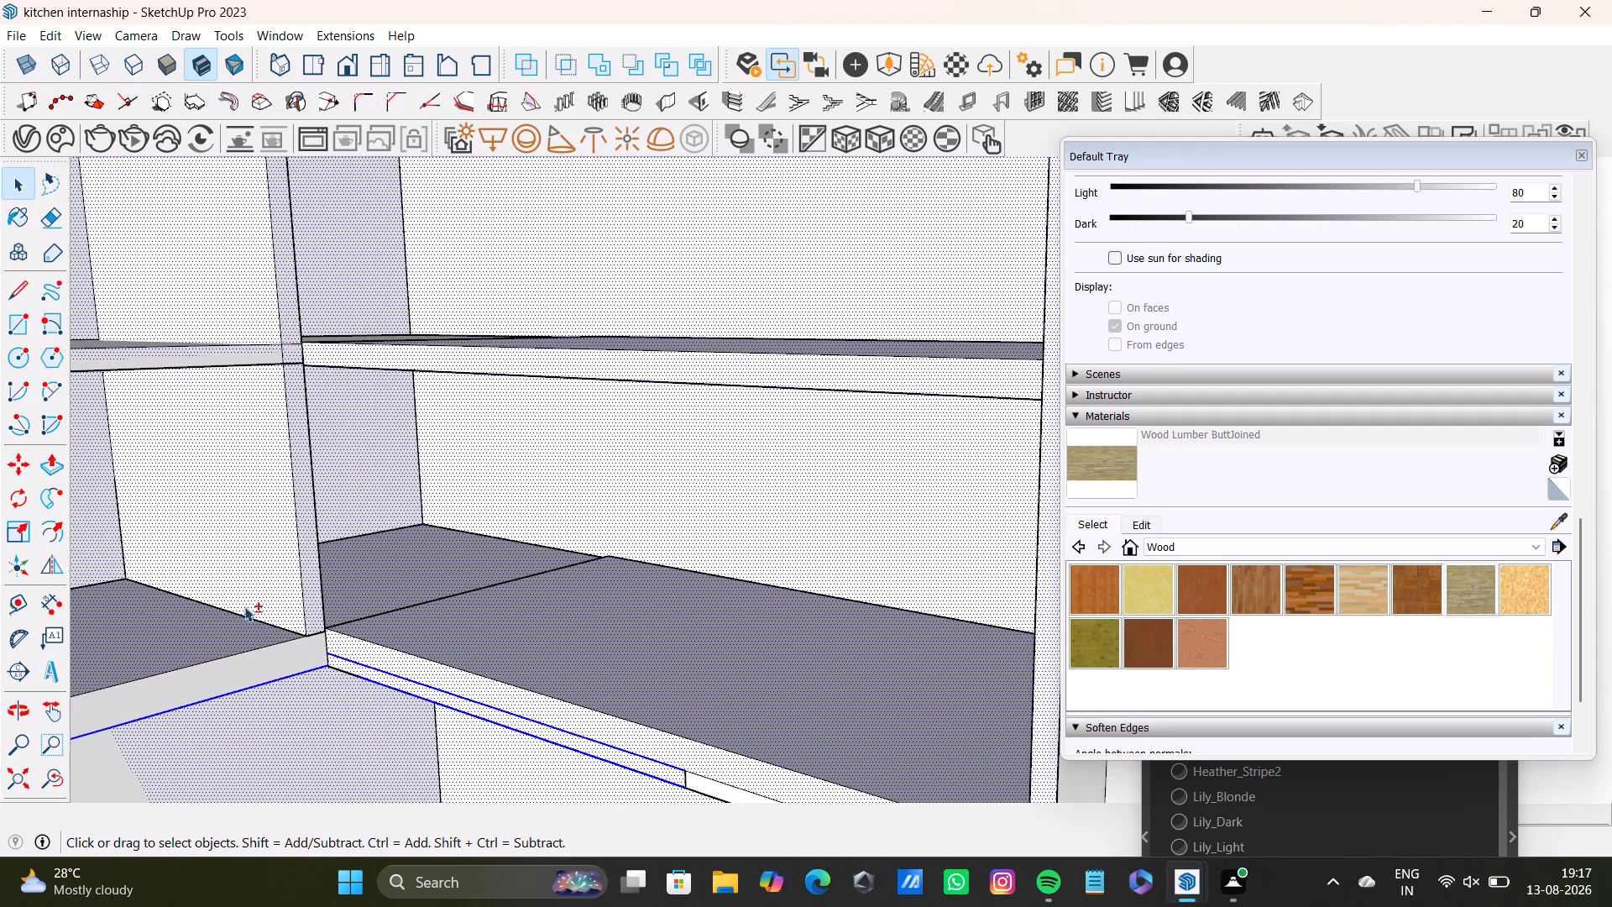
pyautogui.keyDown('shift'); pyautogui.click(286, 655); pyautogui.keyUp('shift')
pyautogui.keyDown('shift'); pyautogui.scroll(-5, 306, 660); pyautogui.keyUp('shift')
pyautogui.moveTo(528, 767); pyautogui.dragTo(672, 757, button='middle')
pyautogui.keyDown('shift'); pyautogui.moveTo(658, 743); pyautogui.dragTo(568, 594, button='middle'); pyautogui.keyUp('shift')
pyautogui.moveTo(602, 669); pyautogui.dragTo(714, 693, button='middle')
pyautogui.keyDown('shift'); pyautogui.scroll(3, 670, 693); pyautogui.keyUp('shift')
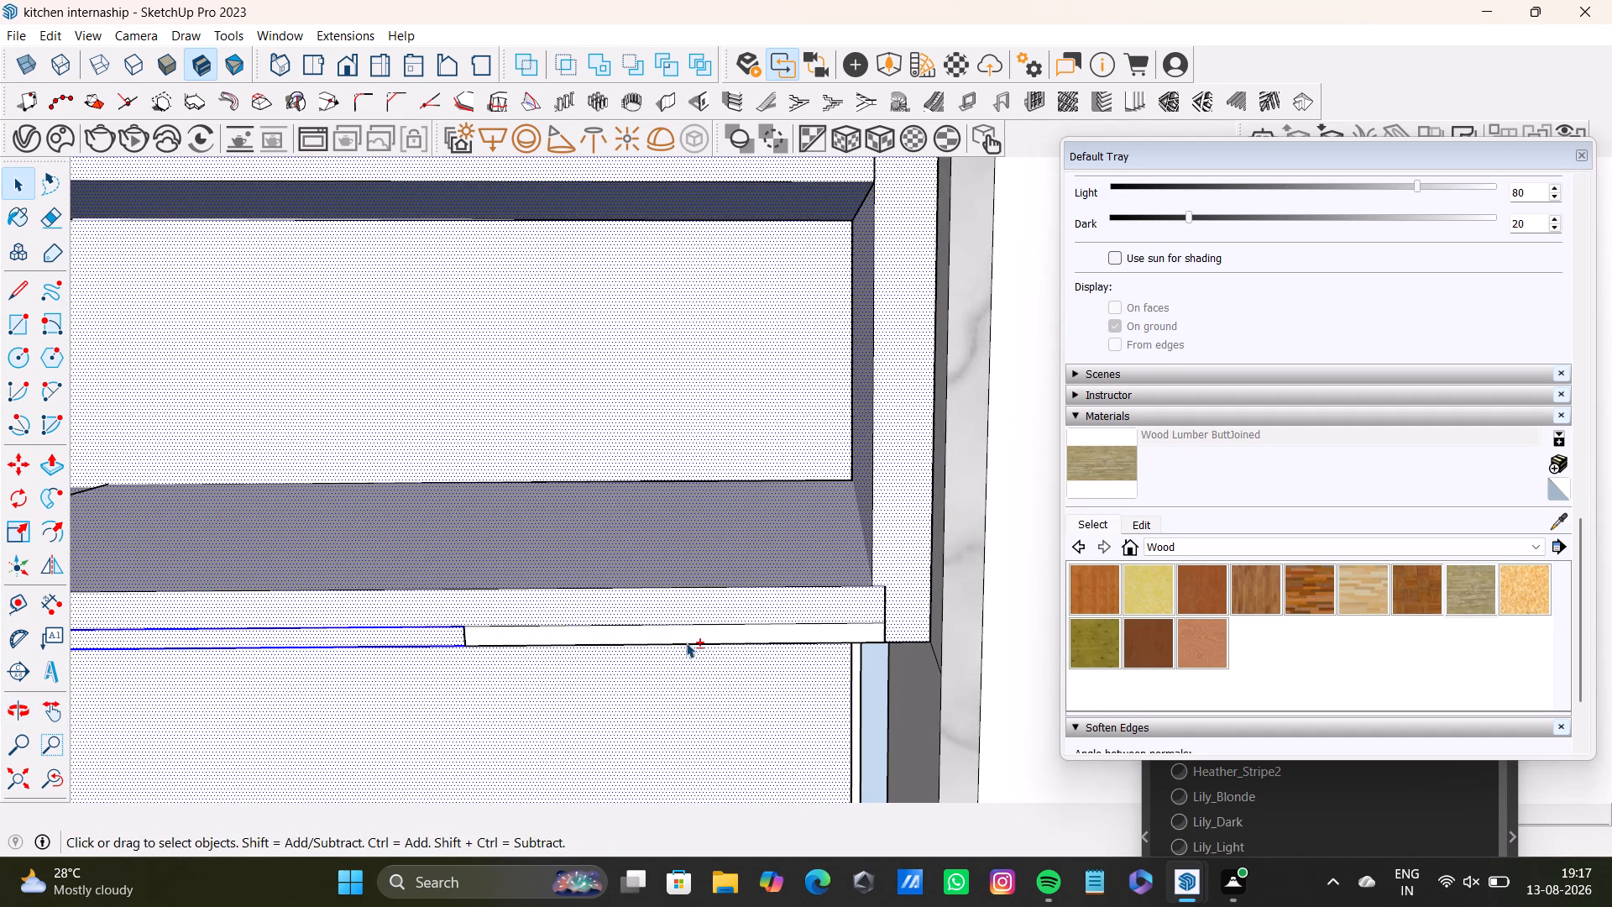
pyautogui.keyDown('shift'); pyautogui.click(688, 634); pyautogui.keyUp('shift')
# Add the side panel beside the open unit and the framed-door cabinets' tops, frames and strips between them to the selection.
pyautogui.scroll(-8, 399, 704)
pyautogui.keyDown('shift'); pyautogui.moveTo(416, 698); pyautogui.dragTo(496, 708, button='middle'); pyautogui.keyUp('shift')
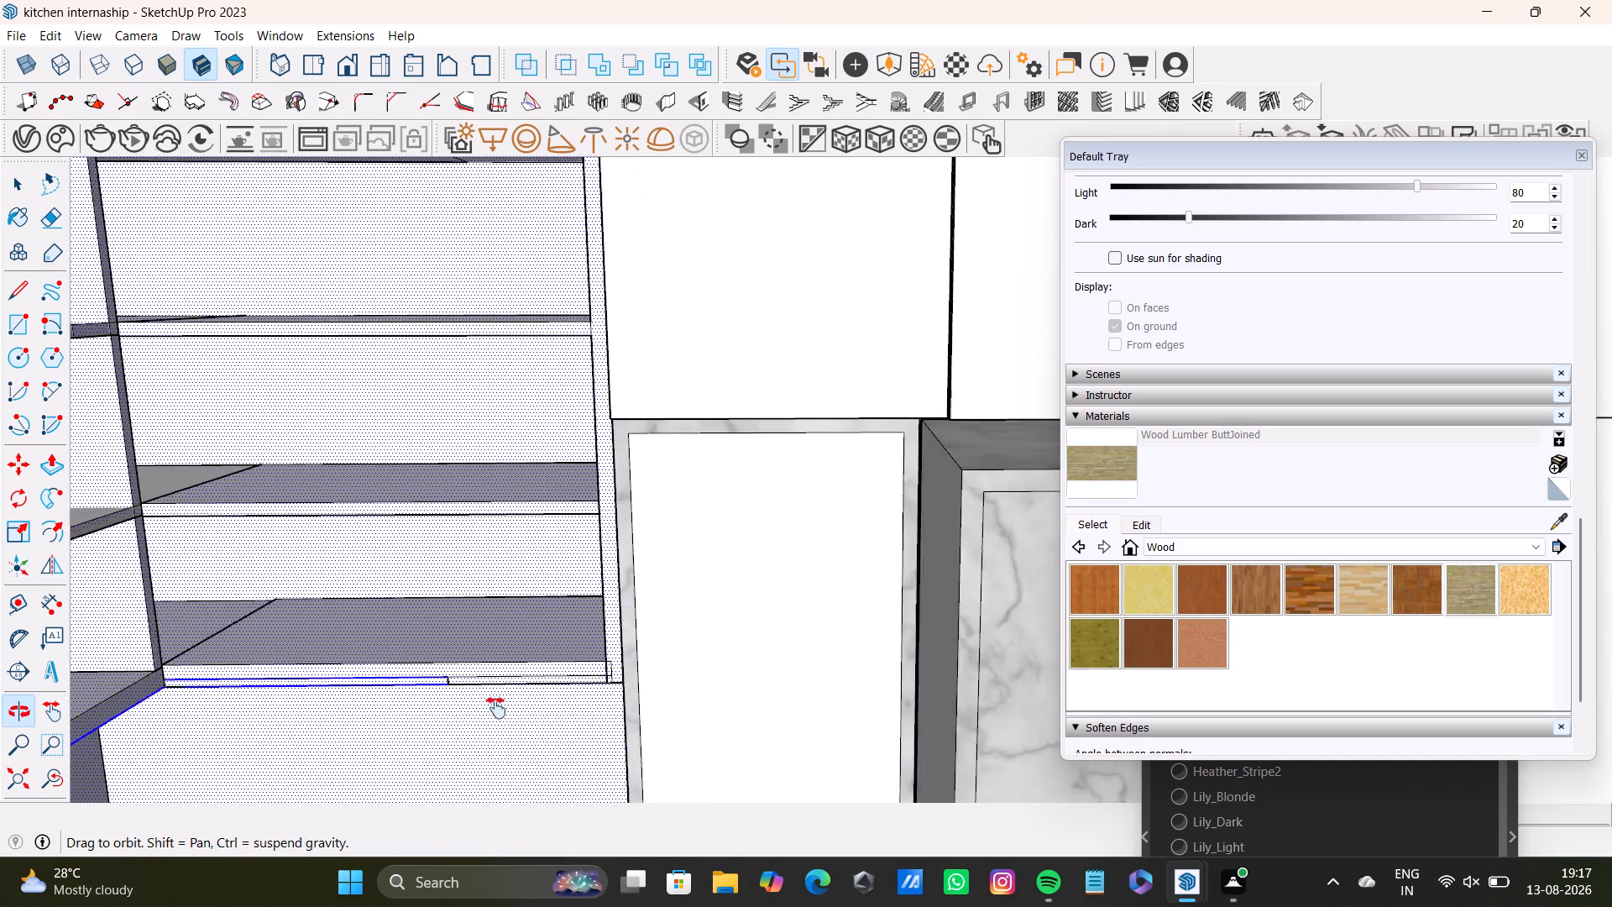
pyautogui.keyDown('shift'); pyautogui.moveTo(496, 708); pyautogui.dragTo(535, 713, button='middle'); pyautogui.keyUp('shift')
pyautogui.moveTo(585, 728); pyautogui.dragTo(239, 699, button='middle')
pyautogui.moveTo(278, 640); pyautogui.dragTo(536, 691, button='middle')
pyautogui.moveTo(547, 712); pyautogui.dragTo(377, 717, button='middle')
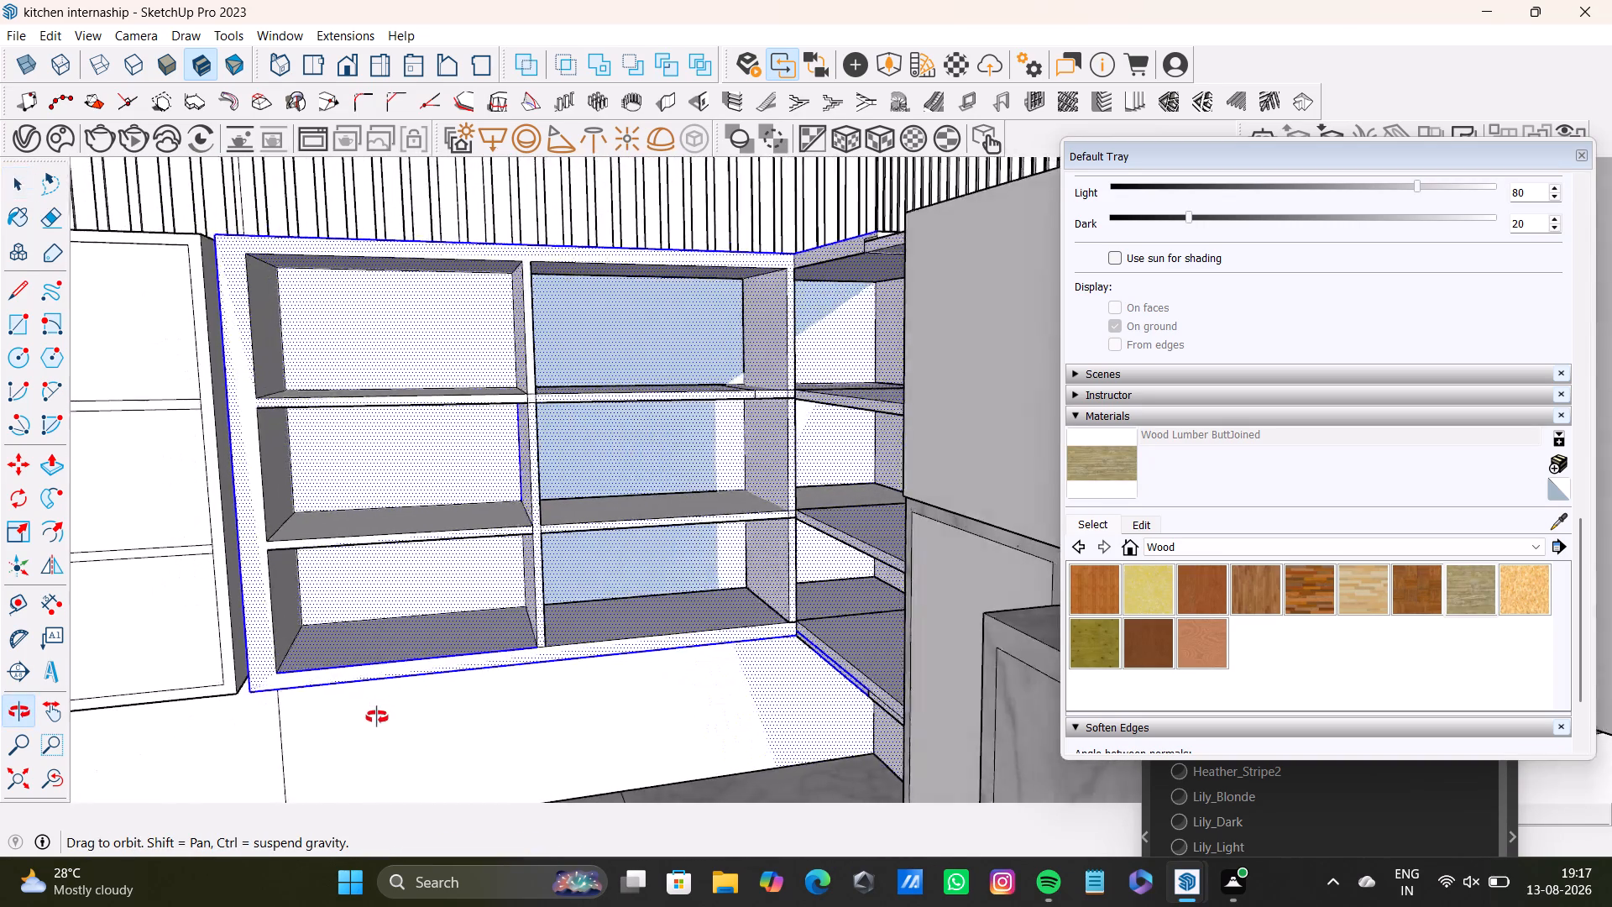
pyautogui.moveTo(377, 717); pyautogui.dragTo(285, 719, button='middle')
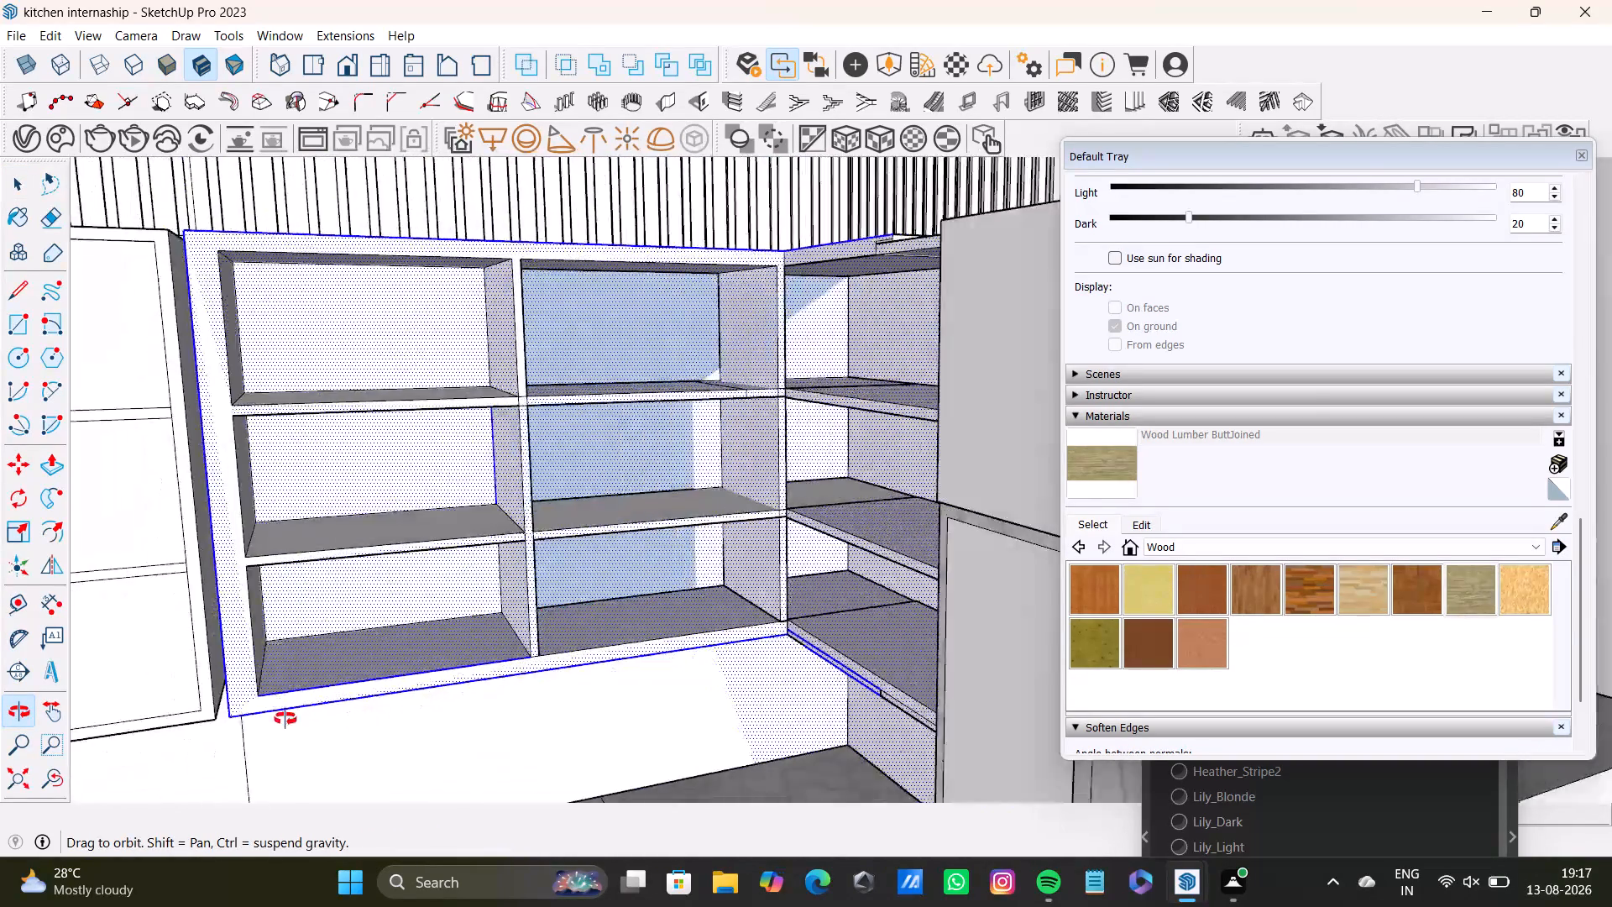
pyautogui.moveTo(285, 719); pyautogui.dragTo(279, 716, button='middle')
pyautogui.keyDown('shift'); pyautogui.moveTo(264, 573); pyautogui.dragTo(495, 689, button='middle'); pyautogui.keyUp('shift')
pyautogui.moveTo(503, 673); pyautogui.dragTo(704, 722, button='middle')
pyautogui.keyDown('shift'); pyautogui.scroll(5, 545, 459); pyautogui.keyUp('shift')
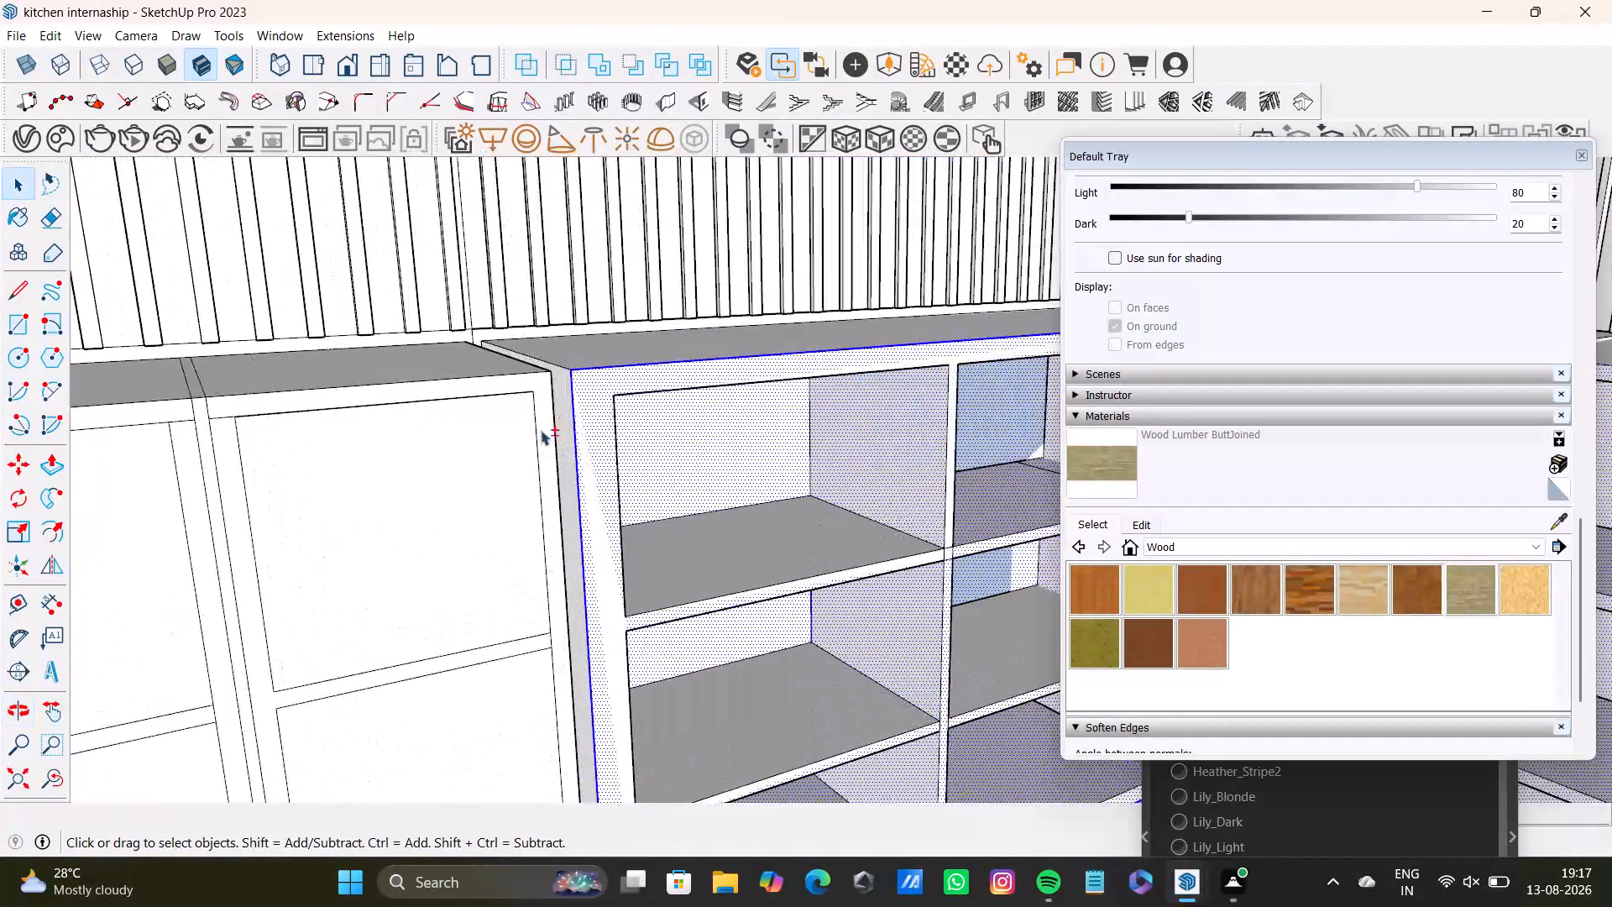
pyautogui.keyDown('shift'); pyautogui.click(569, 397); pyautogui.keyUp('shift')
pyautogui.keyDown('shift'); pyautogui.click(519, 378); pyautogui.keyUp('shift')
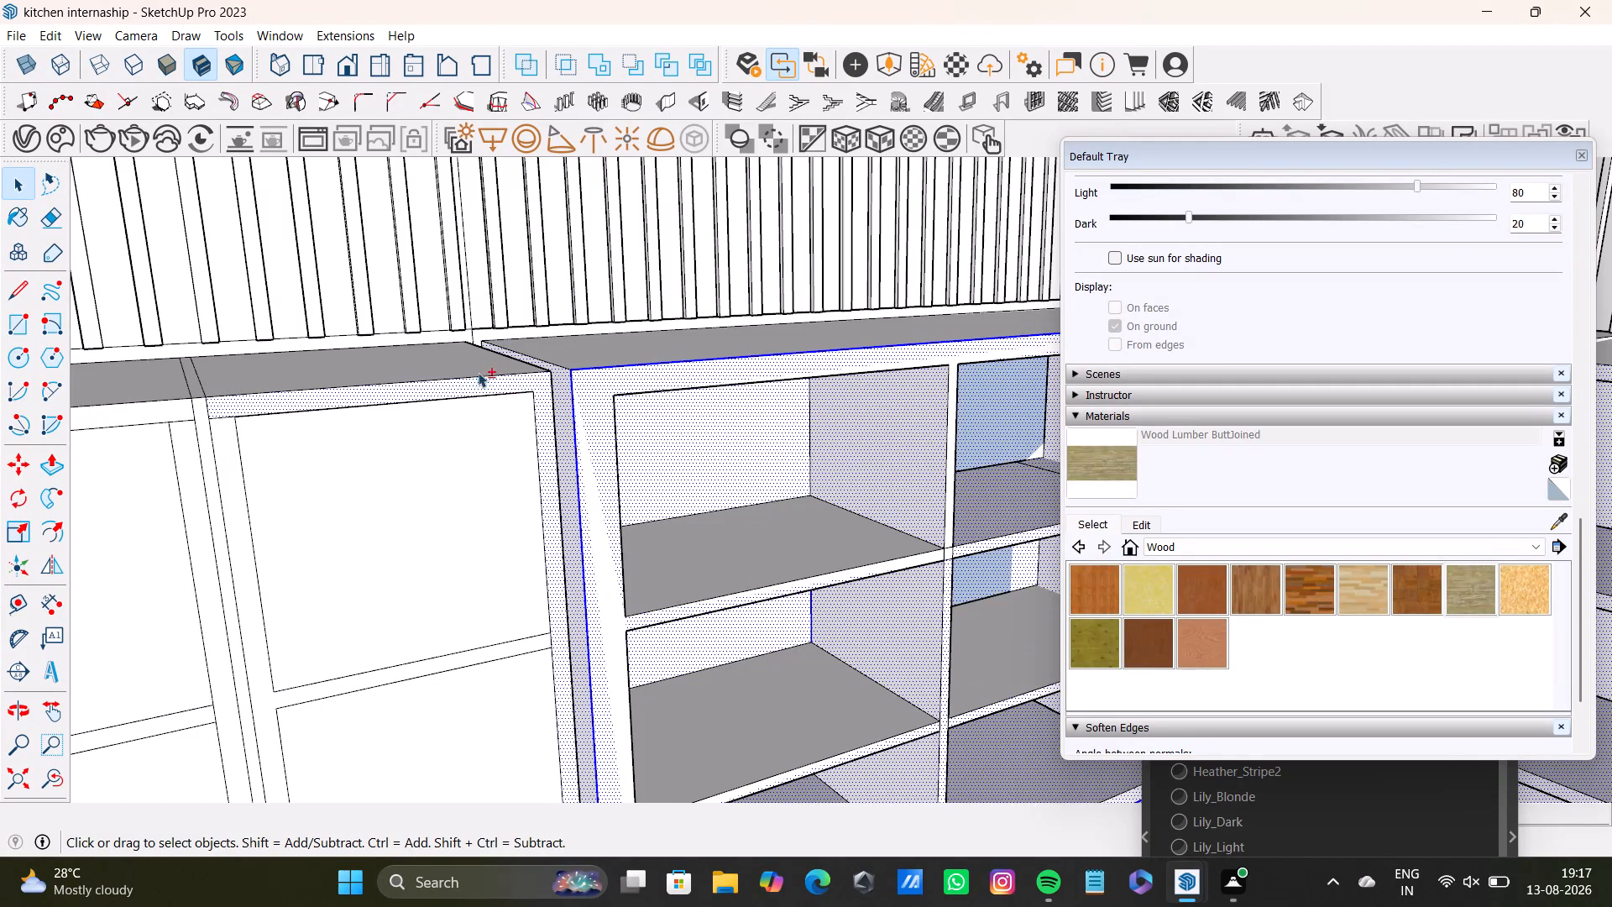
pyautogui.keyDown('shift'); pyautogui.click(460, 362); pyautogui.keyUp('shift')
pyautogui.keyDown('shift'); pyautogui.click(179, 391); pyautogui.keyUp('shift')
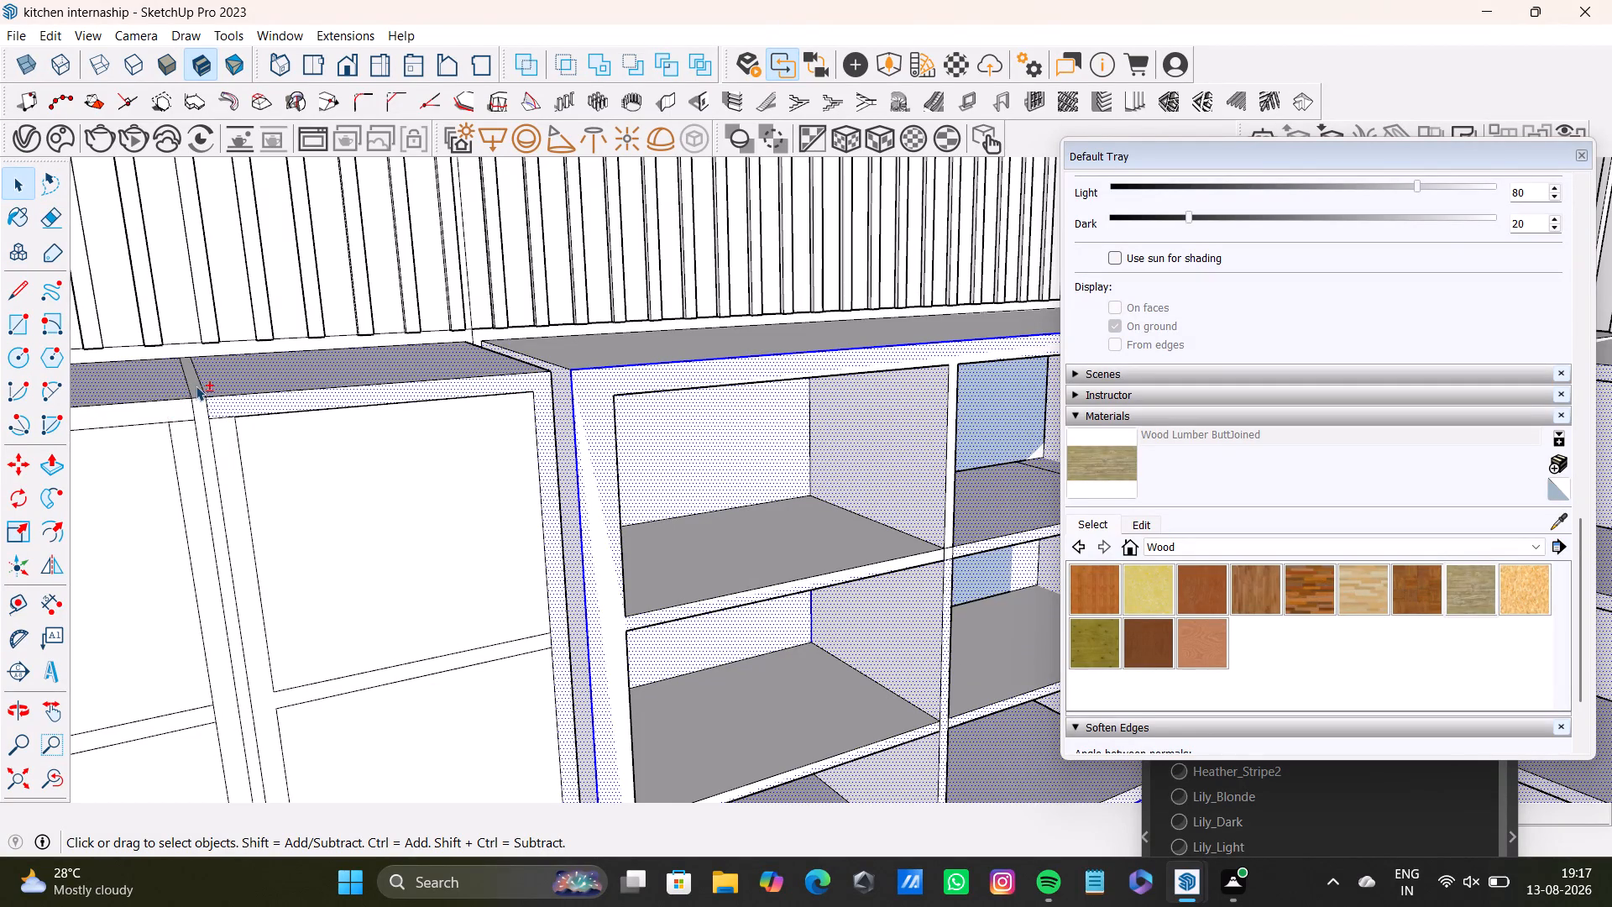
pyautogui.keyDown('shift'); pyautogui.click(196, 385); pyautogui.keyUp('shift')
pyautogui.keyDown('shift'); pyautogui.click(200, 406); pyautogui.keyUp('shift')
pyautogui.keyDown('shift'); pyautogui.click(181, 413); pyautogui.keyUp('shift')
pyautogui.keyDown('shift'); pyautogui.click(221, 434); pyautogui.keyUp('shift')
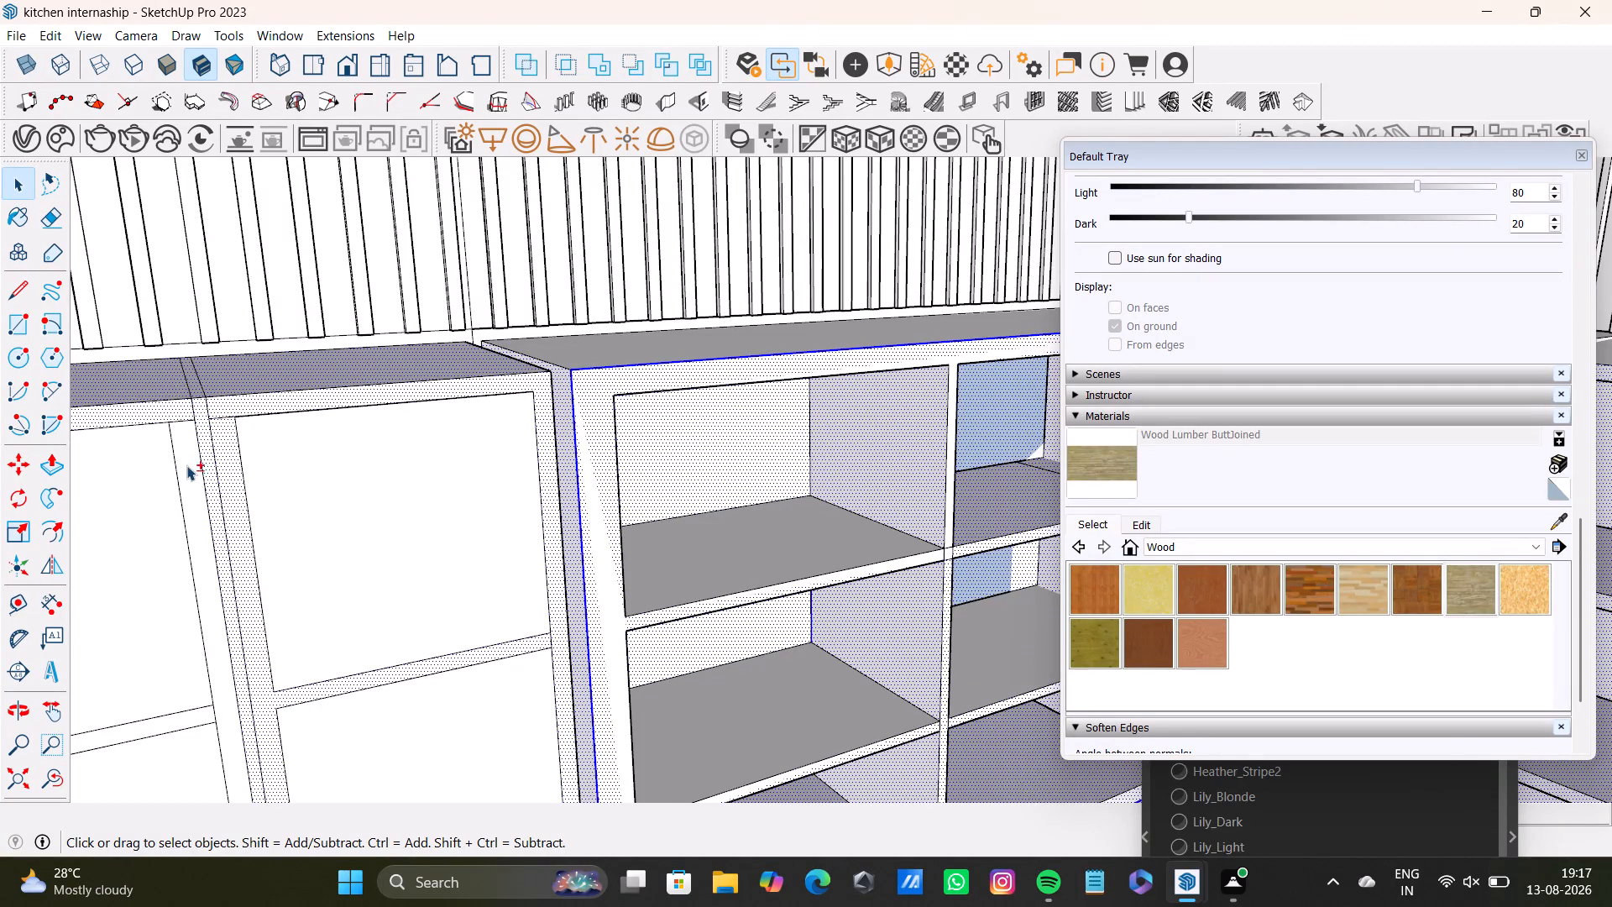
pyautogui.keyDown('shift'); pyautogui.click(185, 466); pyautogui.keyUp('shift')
# Select the end cabinet's outer side panel, both framed-door cabinets' top faces and the open unit's top face.
pyautogui.scroll(-7, 353, 695)
pyautogui.moveTo(314, 660); pyautogui.dragTo(507, 549, button='middle')
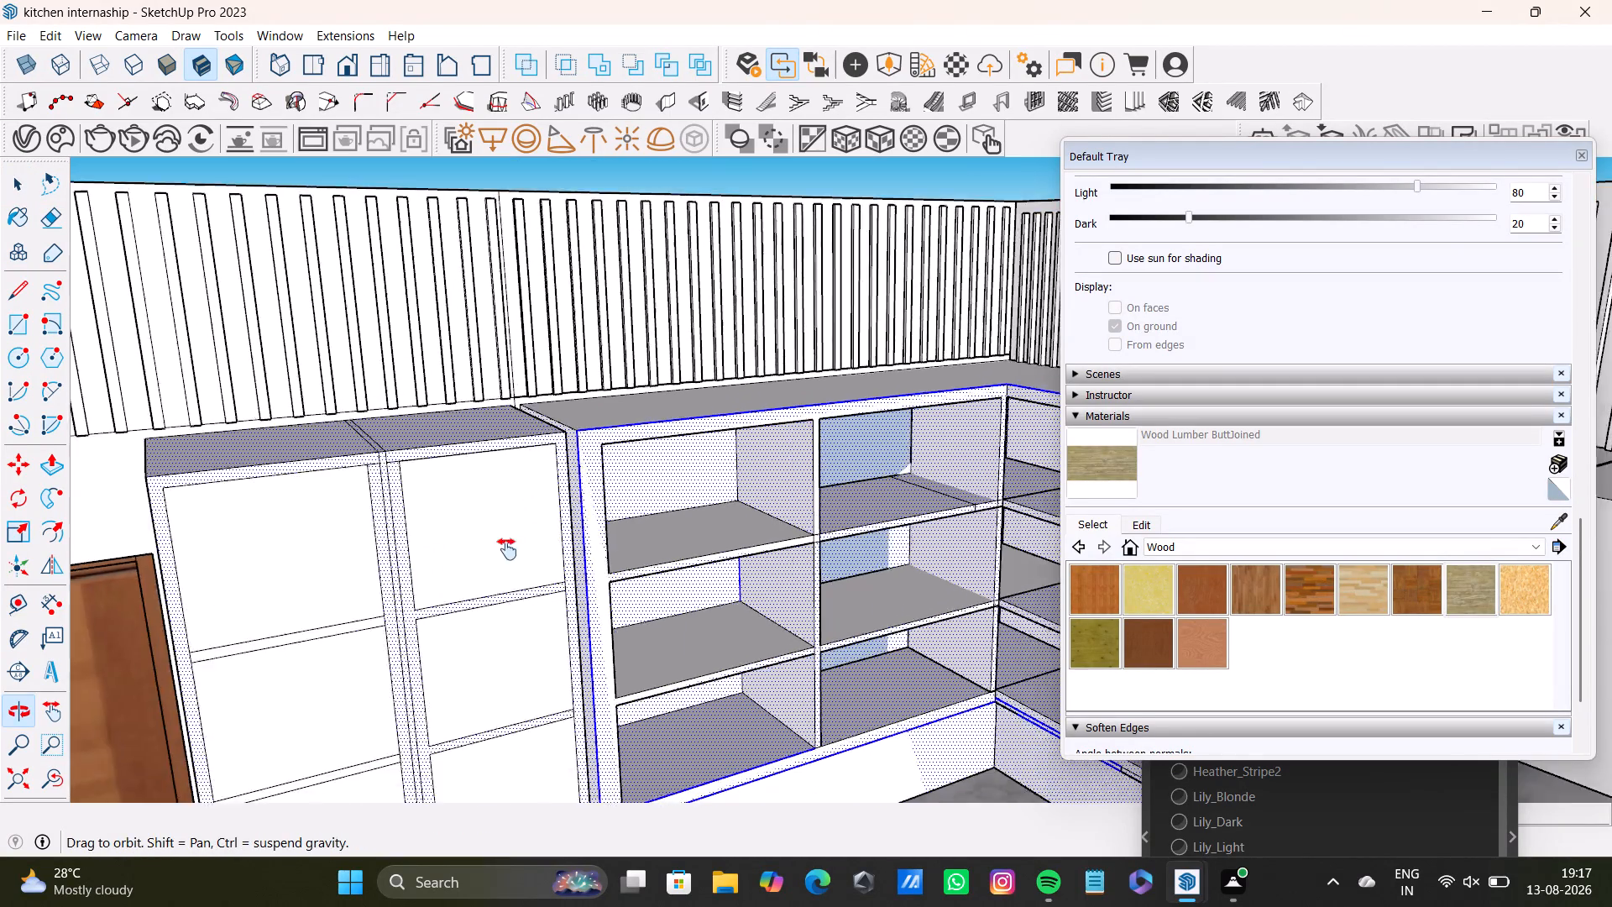
pyautogui.moveTo(507, 549); pyautogui.dragTo(542, 540, button='middle')
pyautogui.scroll(2, 369, 549)
pyautogui.keyDown('shift'); pyautogui.middleClick(301, 562); pyautogui.keyUp('shift')
pyautogui.moveTo(344, 592); pyautogui.dragTo(432, 579, button='middle')
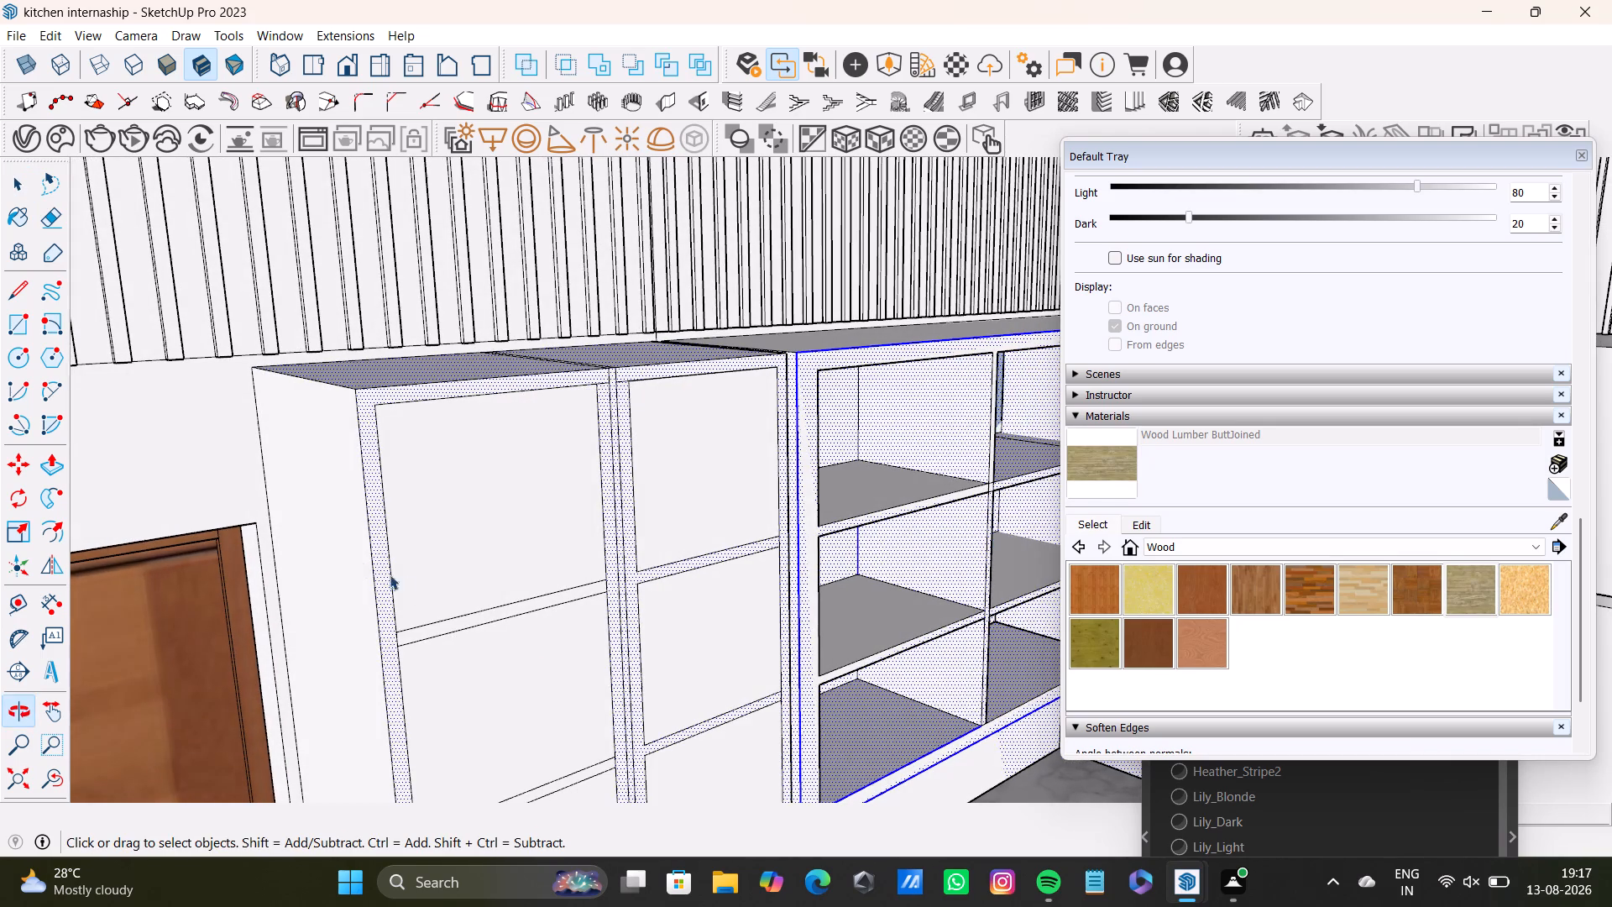
pyautogui.click(361, 561)
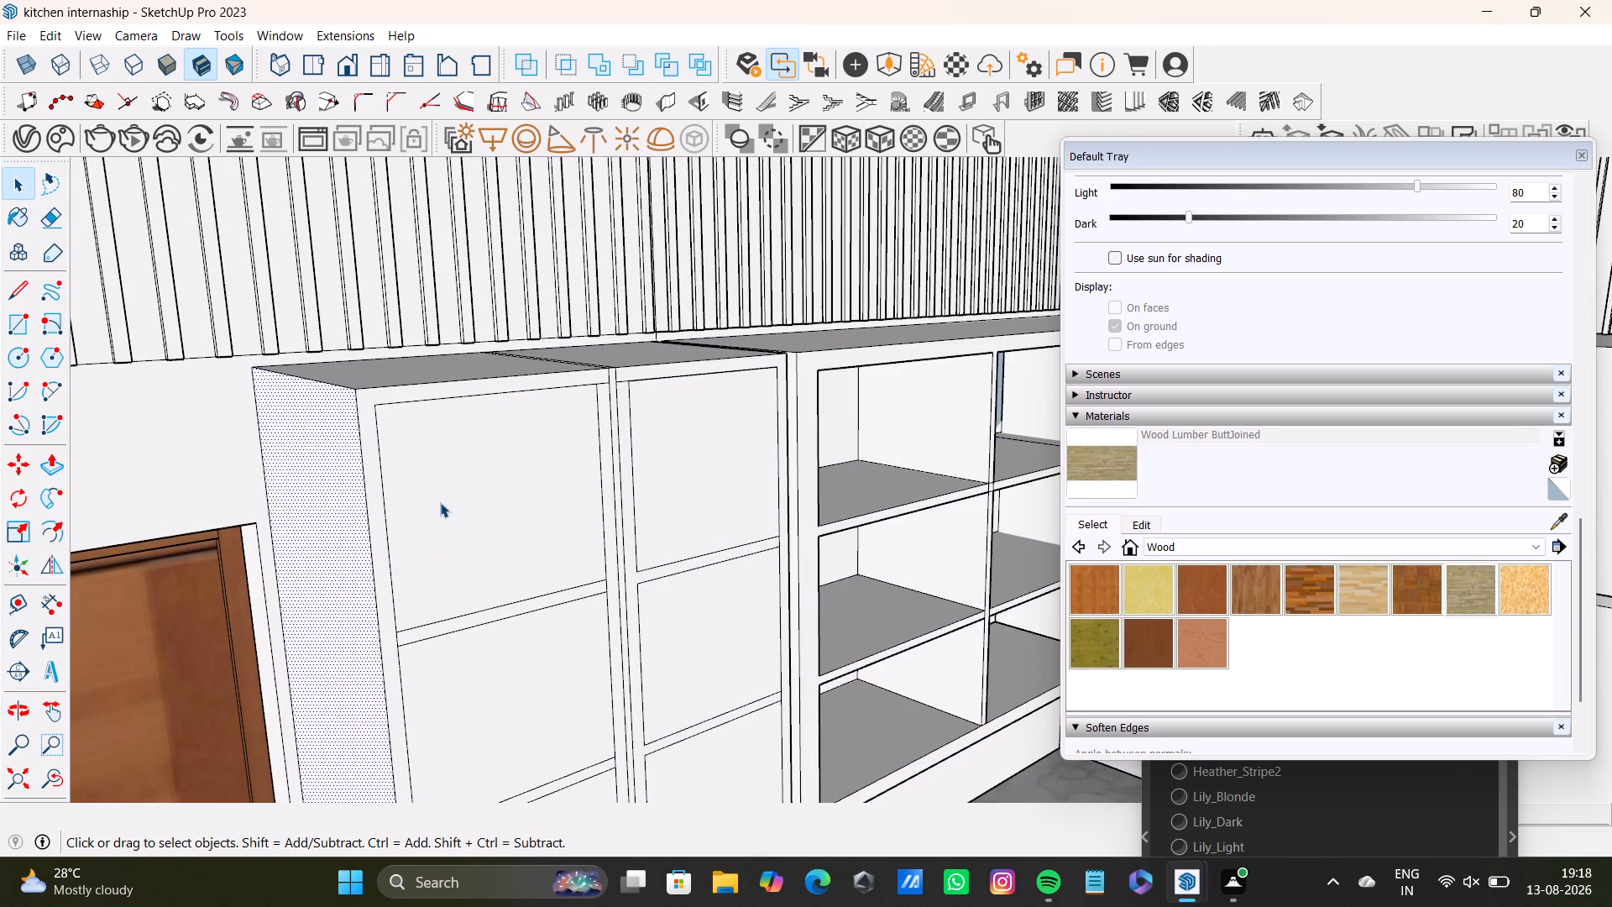
pyautogui.scroll(-6, 406, 562)
pyautogui.keyDown('shift'); pyautogui.moveTo(407, 561); pyautogui.dragTo(413, 515, button='middle'); pyautogui.keyUp('shift')
pyautogui.moveTo(413, 515); pyautogui.dragTo(412, 600, button='middle')
pyautogui.keyDown('shift'); pyautogui.click(398, 482); pyautogui.keyUp('shift')
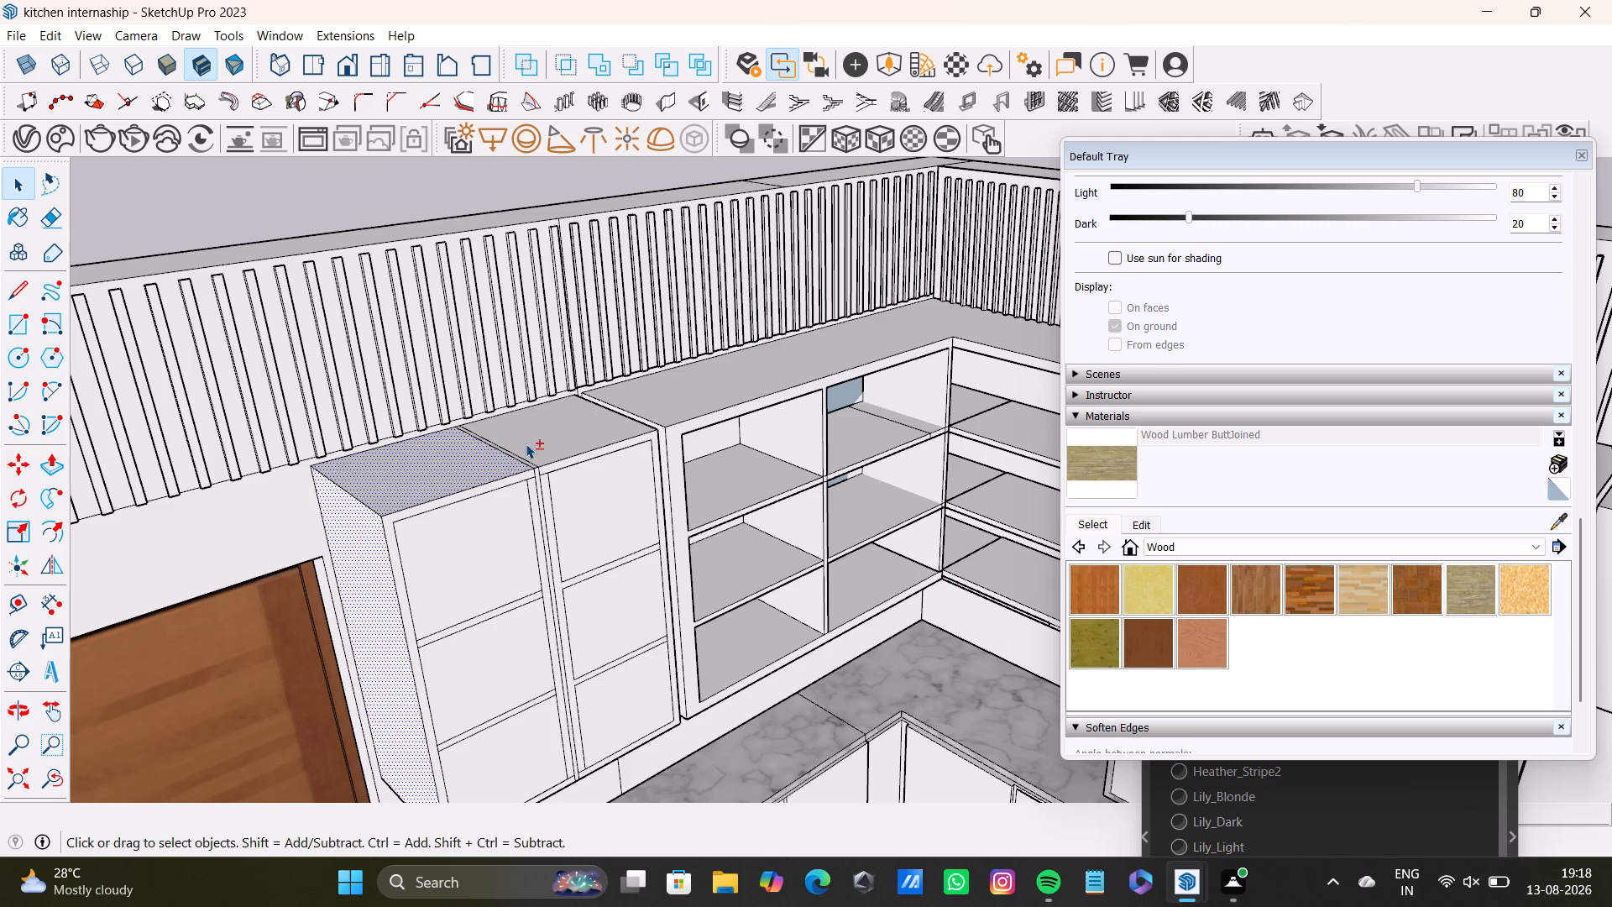
pyautogui.keyDown('shift'); pyautogui.click(551, 435); pyautogui.keyUp('shift')
pyautogui.keyDown('shift'); pyautogui.click(705, 406); pyautogui.keyUp('shift')
pyautogui.keyDown('shift'); pyautogui.click(751, 450); pyautogui.keyUp('shift')
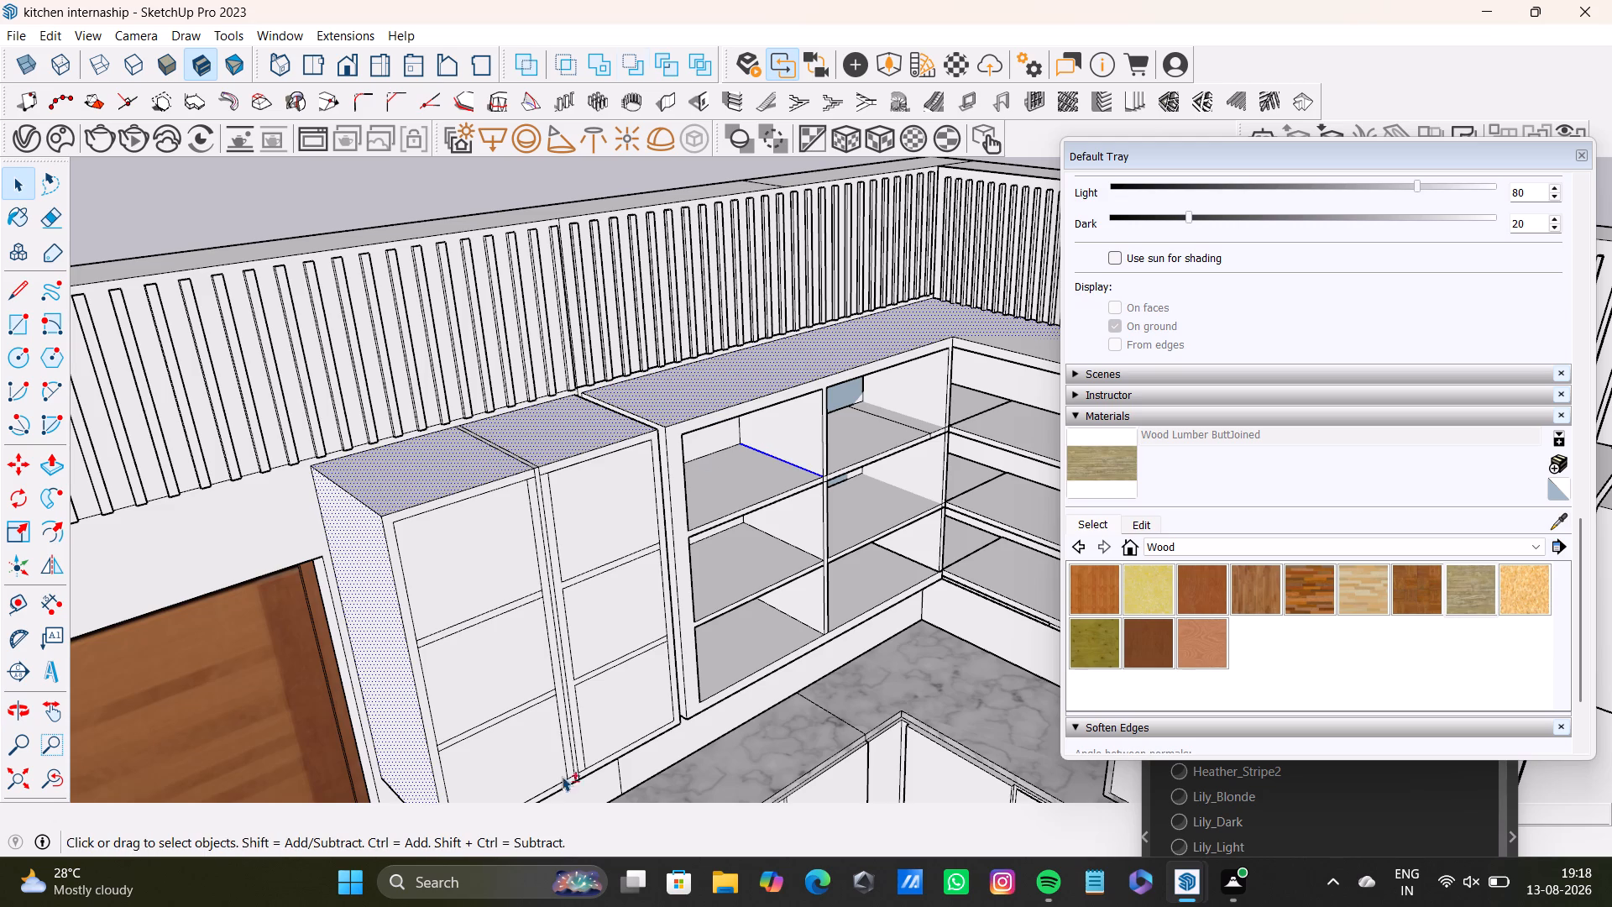
# Add the two upper door panels and the narrow vertical strip between the framed-door cabinets to the selection.
pyautogui.keyDown('shift'); pyautogui.click(553, 581); pyautogui.keyUp('shift')
pyautogui.keyDown('shift'); pyautogui.click(503, 569); pyautogui.keyUp('shift')
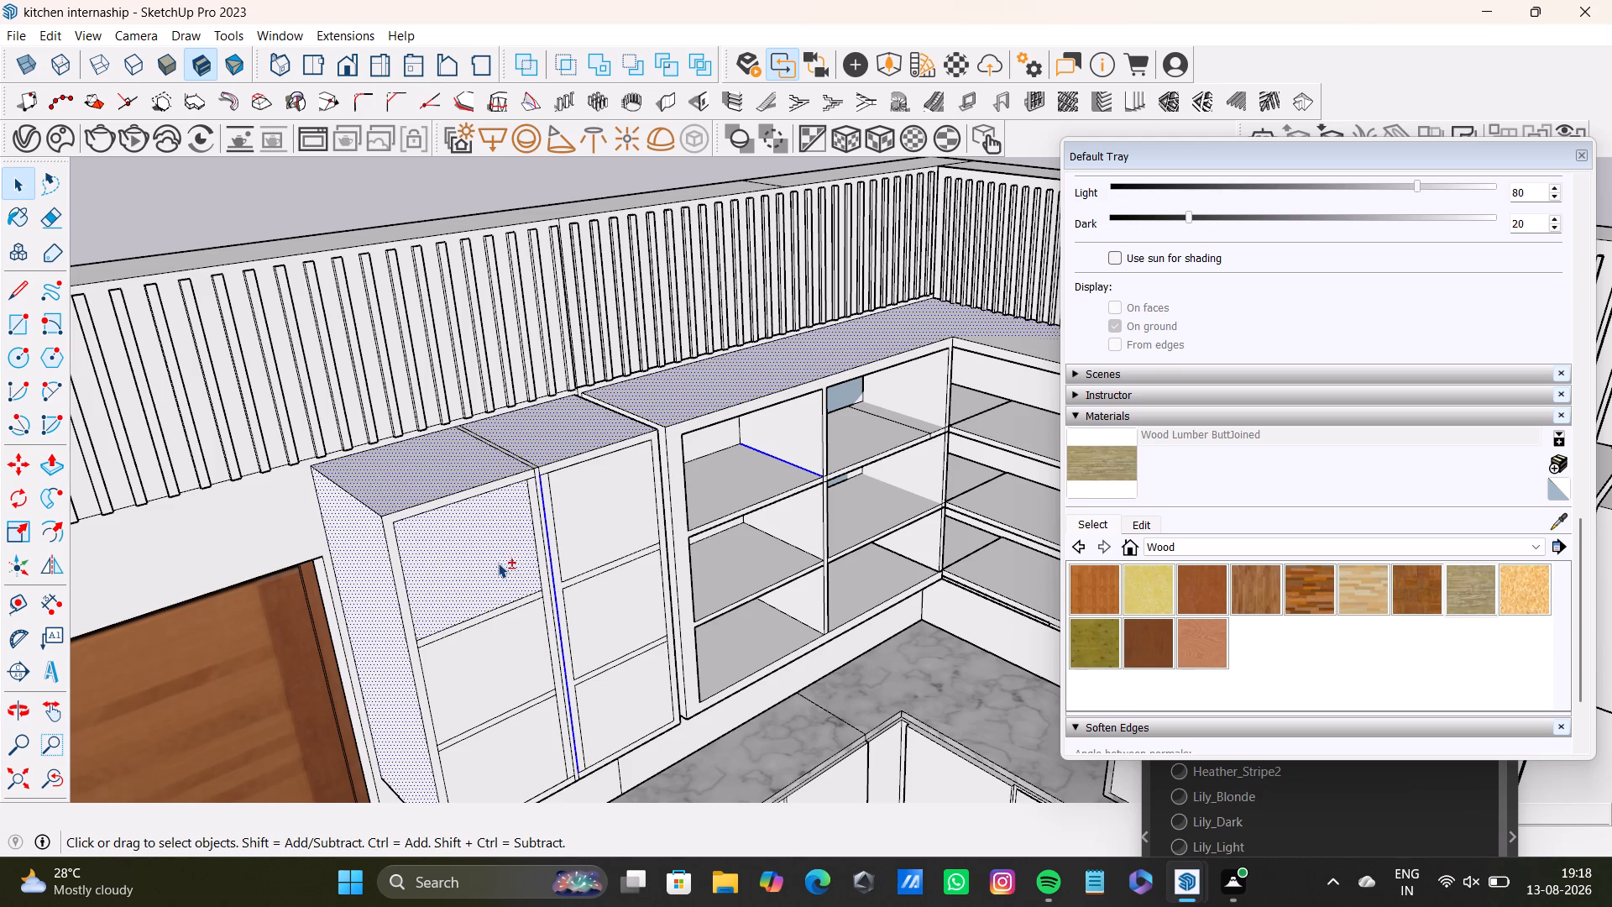
pyautogui.keyDown('shift'); pyautogui.click(573, 510); pyautogui.keyUp('shift')
pyautogui.keyDown('shift'); pyautogui.click(541, 515); pyautogui.keyUp('shift')
pyautogui.keyDown('shift'); pyautogui.click(532, 528); pyautogui.keyUp('shift')
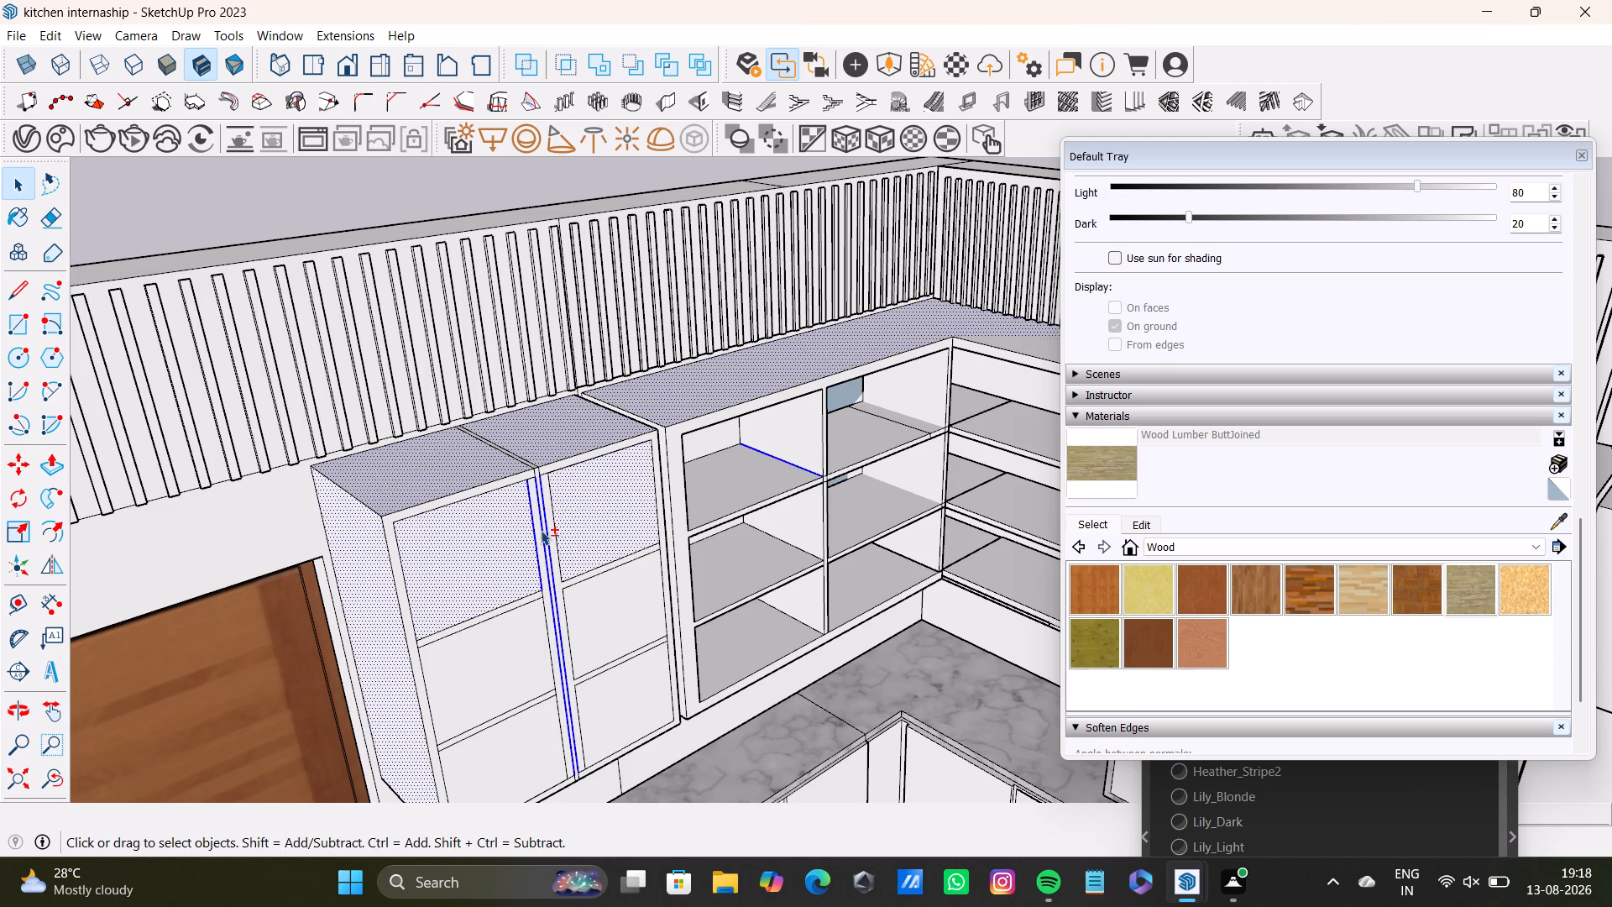
pyautogui.keyDown('shift'); pyautogui.click(542, 527); pyautogui.keyUp('shift')
pyautogui.keyDown('shift'); pyautogui.click(537, 529); pyautogui.keyUp('shift')
pyautogui.keyDown('shift'); pyautogui.click(548, 531); pyautogui.keyUp('shift')
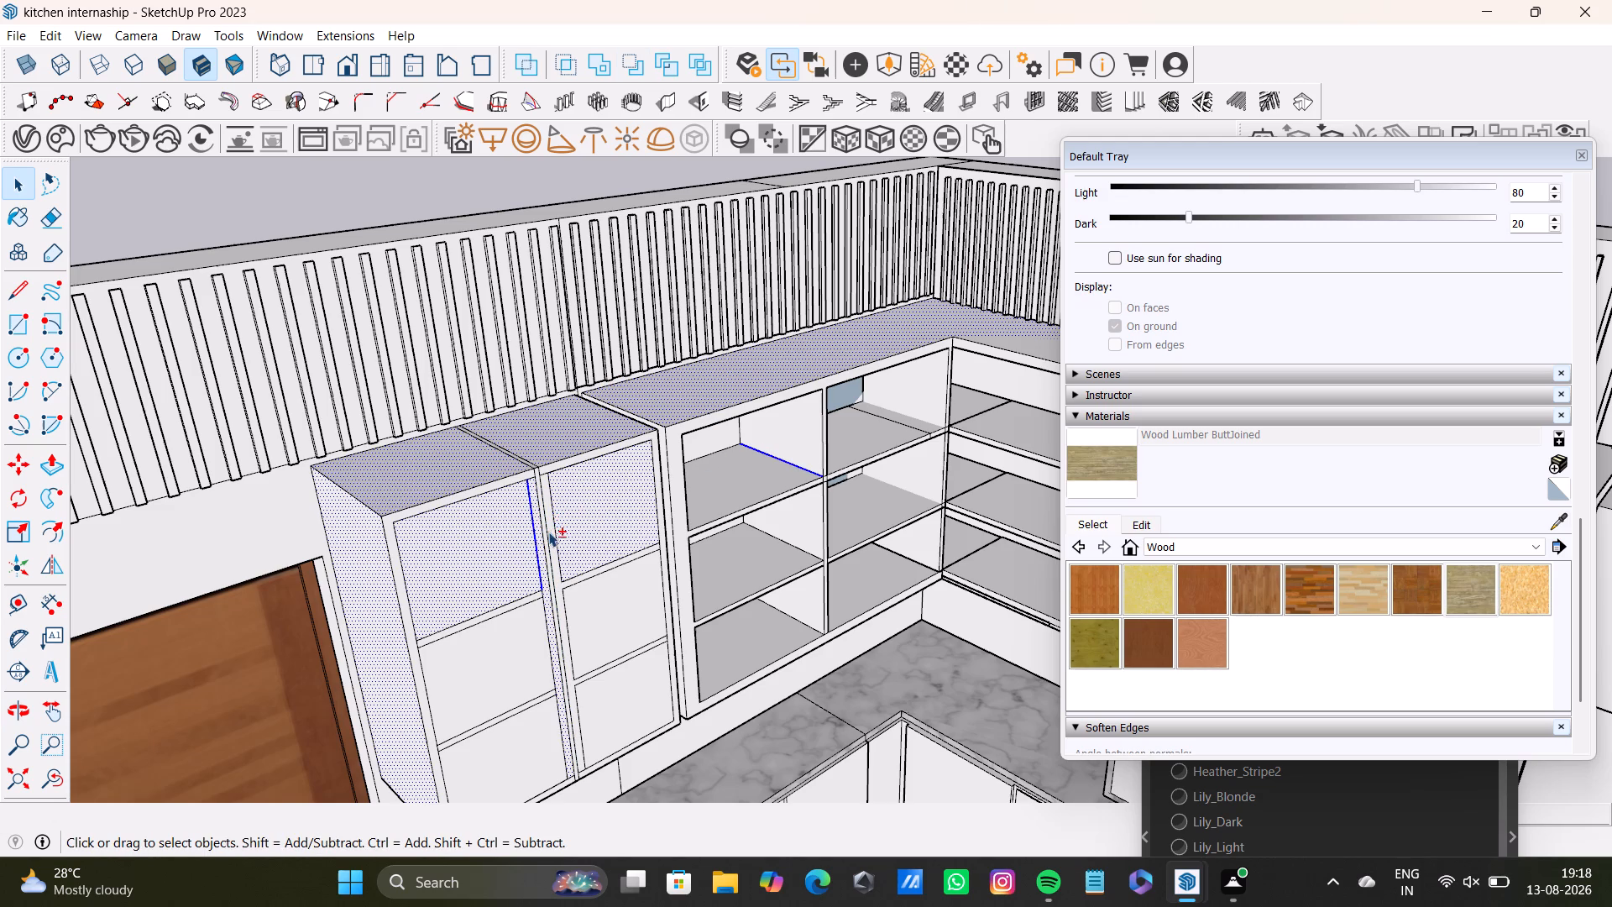
pyautogui.keyDown('shift'); pyautogui.click(550, 501); pyautogui.keyUp('shift')
pyautogui.keyDown('shift'); pyautogui.click(552, 468); pyautogui.keyUp('shift')
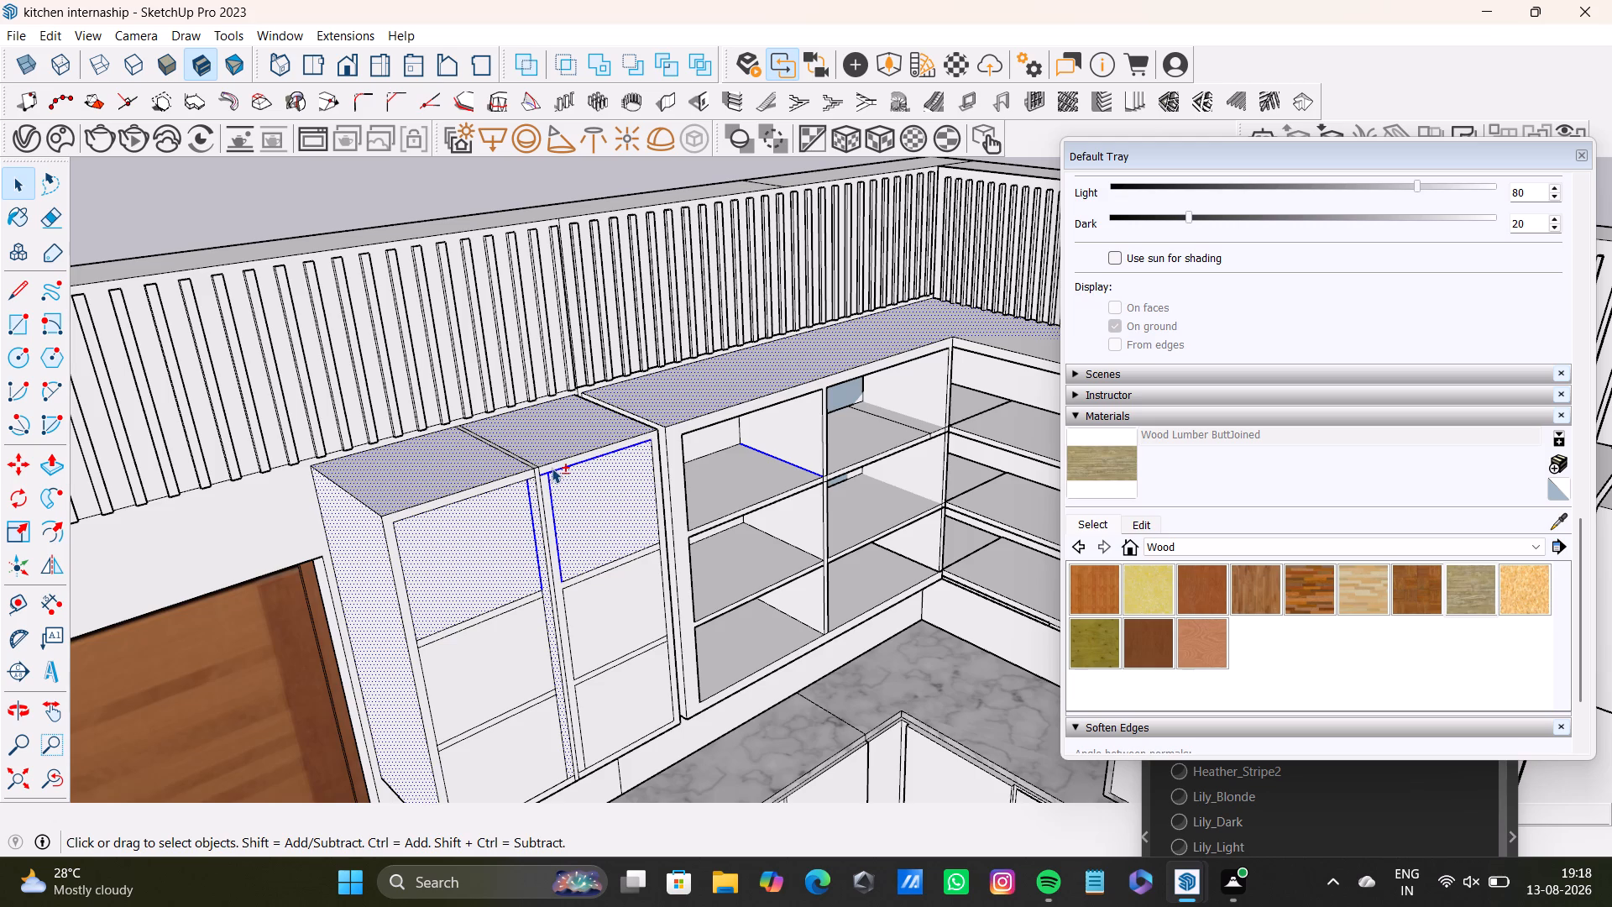
# Add both framed-door cabinets' door frames to the selection and remove the two upper door panels from it.
pyautogui.keyDown('shift'); pyautogui.scroll(6, 542, 479); pyautogui.keyUp('shift')
pyautogui.keyDown('shift'); pyautogui.click(551, 456); pyautogui.keyUp('shift')
pyautogui.keyDown('shift'); pyautogui.click(545, 508); pyautogui.keyUp('shift')
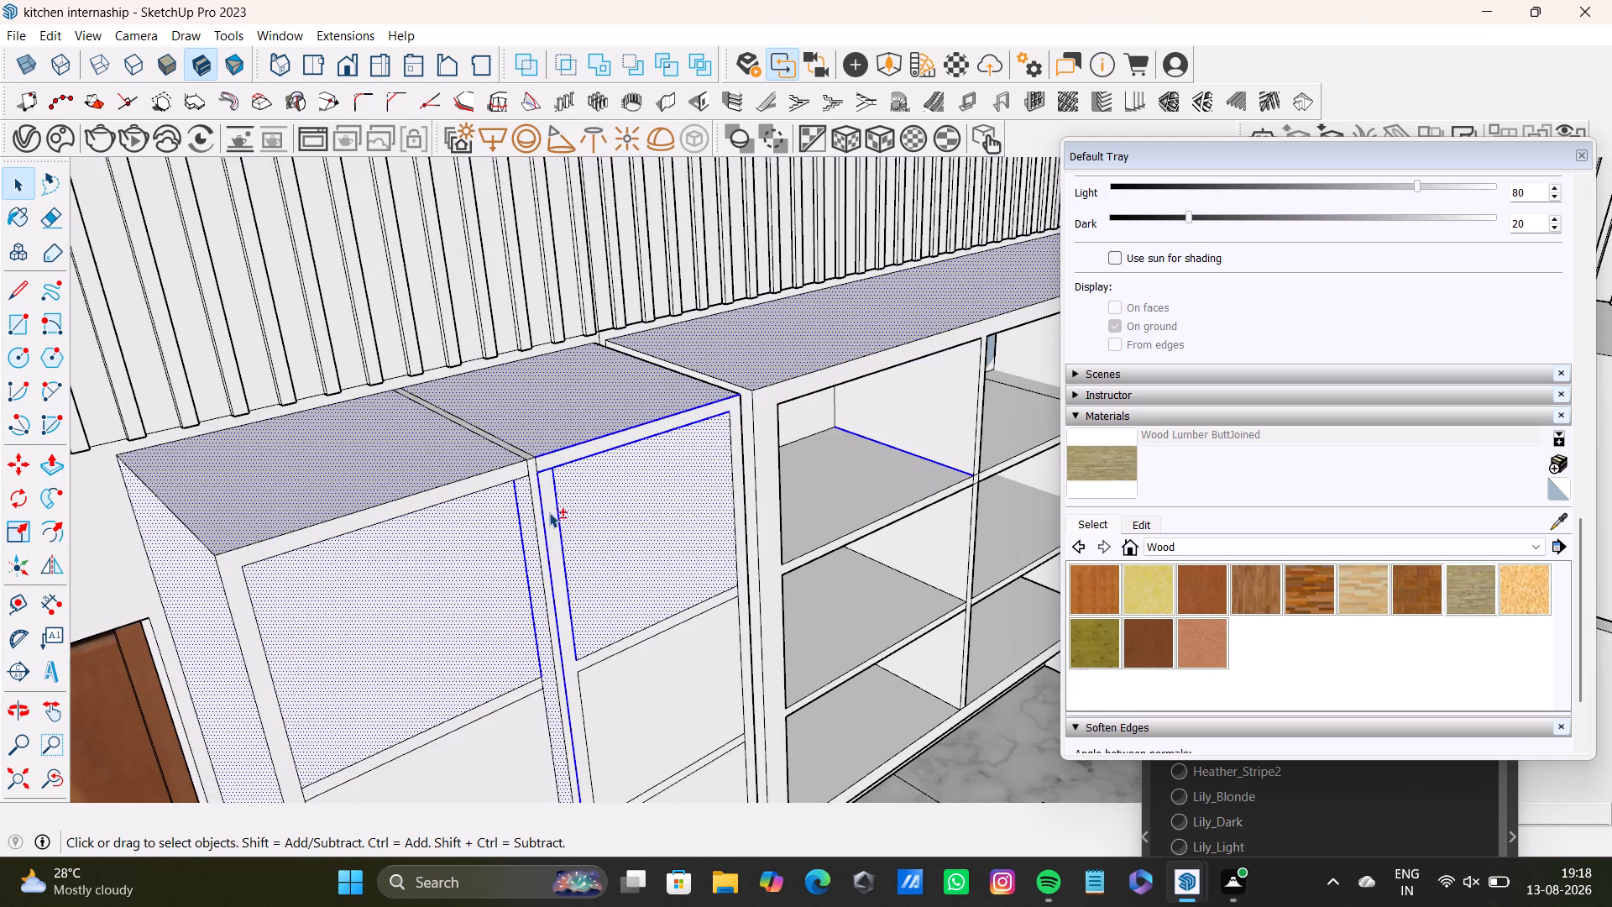
pyautogui.keyDown('shift'); pyautogui.click(548, 514); pyautogui.keyUp('shift')
pyautogui.keyDown('shift'); pyautogui.click(541, 521); pyautogui.keyUp('shift')
pyautogui.keyDown('shift'); pyautogui.click(526, 454); pyautogui.keyUp('shift')
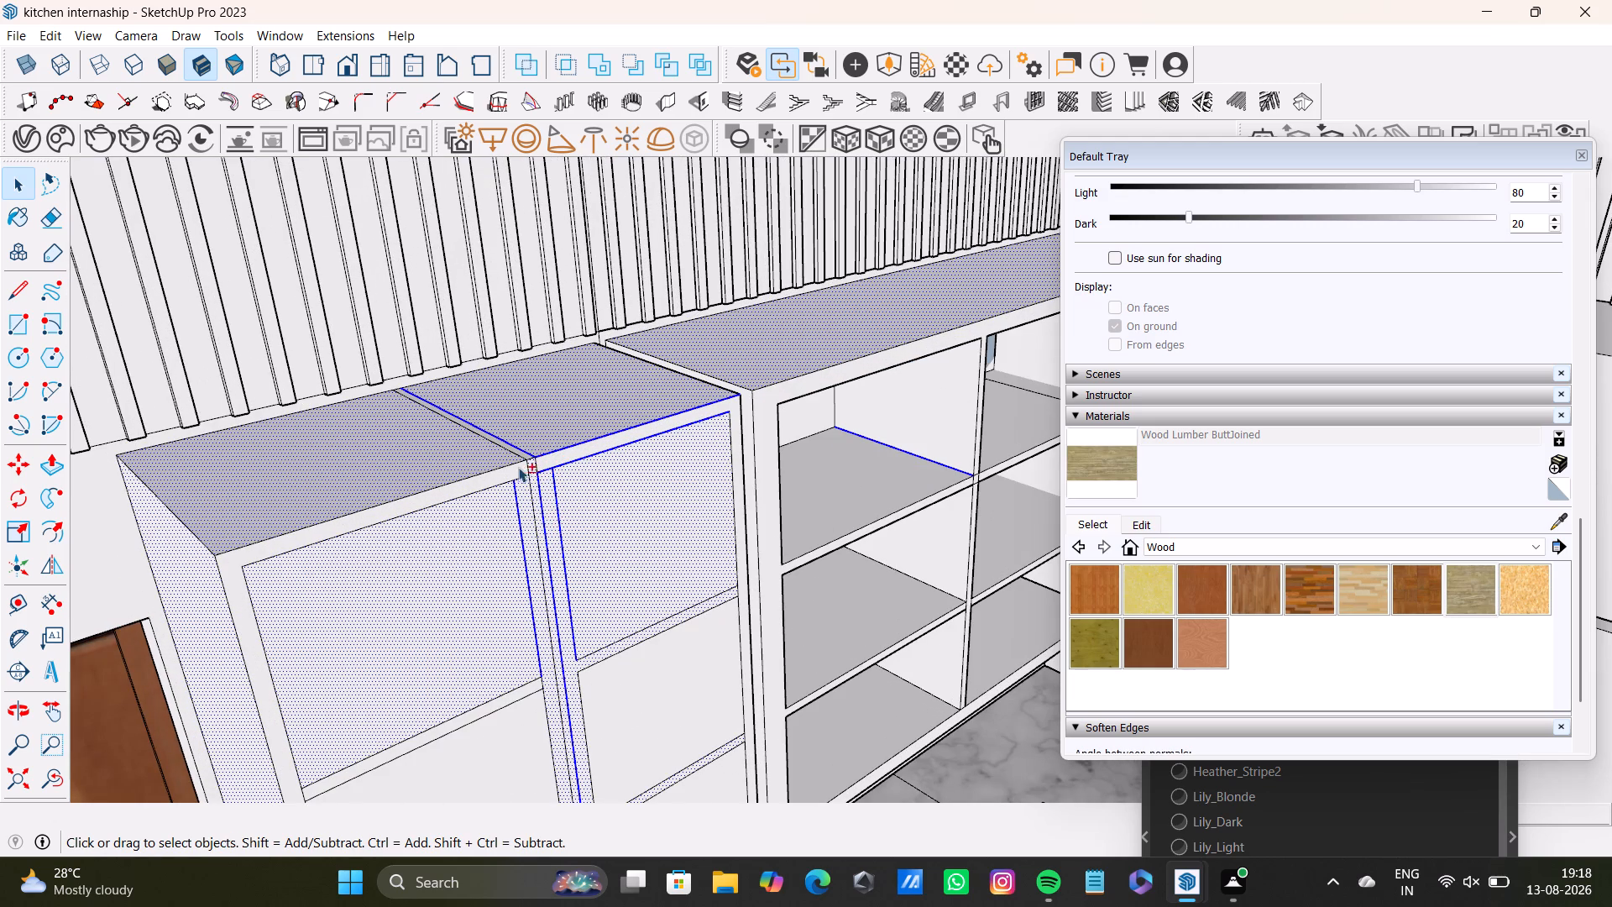
pyautogui.keyDown('shift'); pyautogui.click(510, 468); pyautogui.keyUp('shift')
pyautogui.keyDown('shift'); pyautogui.click(442, 578); pyautogui.keyUp('shift')
pyautogui.keyDown('shift'); pyautogui.click(601, 564); pyautogui.keyUp('shift')
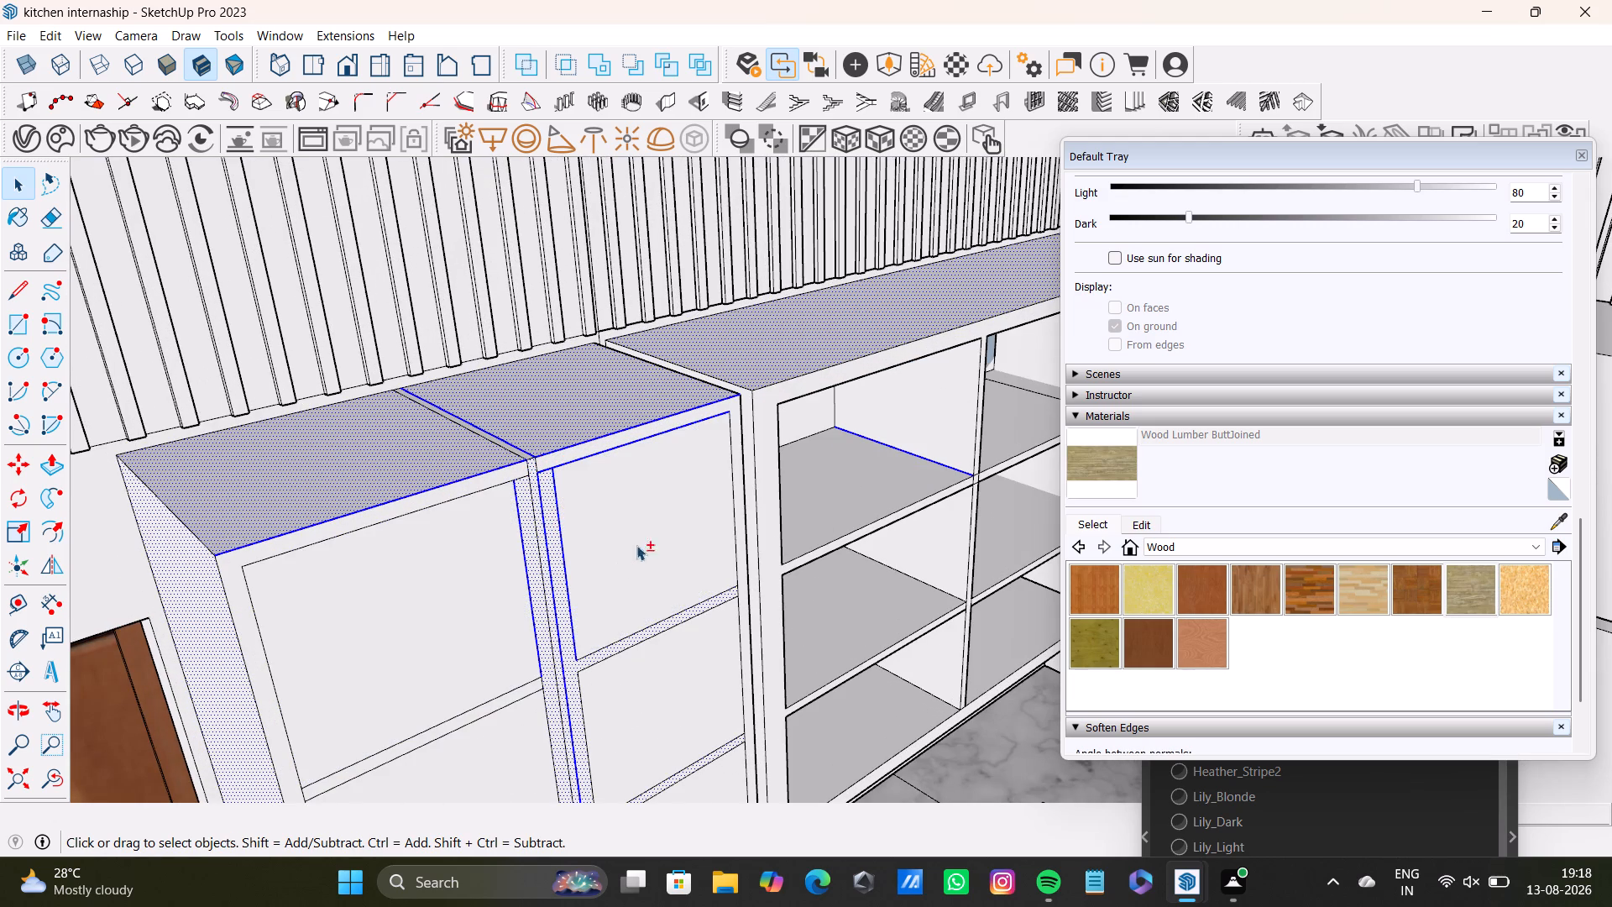
pyautogui.keyDown('shift'); pyautogui.scroll(3, 596, 456); pyautogui.keyUp('shift')
pyautogui.keyDown('shift'); pyautogui.click(548, 452); pyautogui.keyUp('shift')
pyautogui.keyDown('shift'); pyautogui.click(427, 490); pyautogui.keyUp('shift')
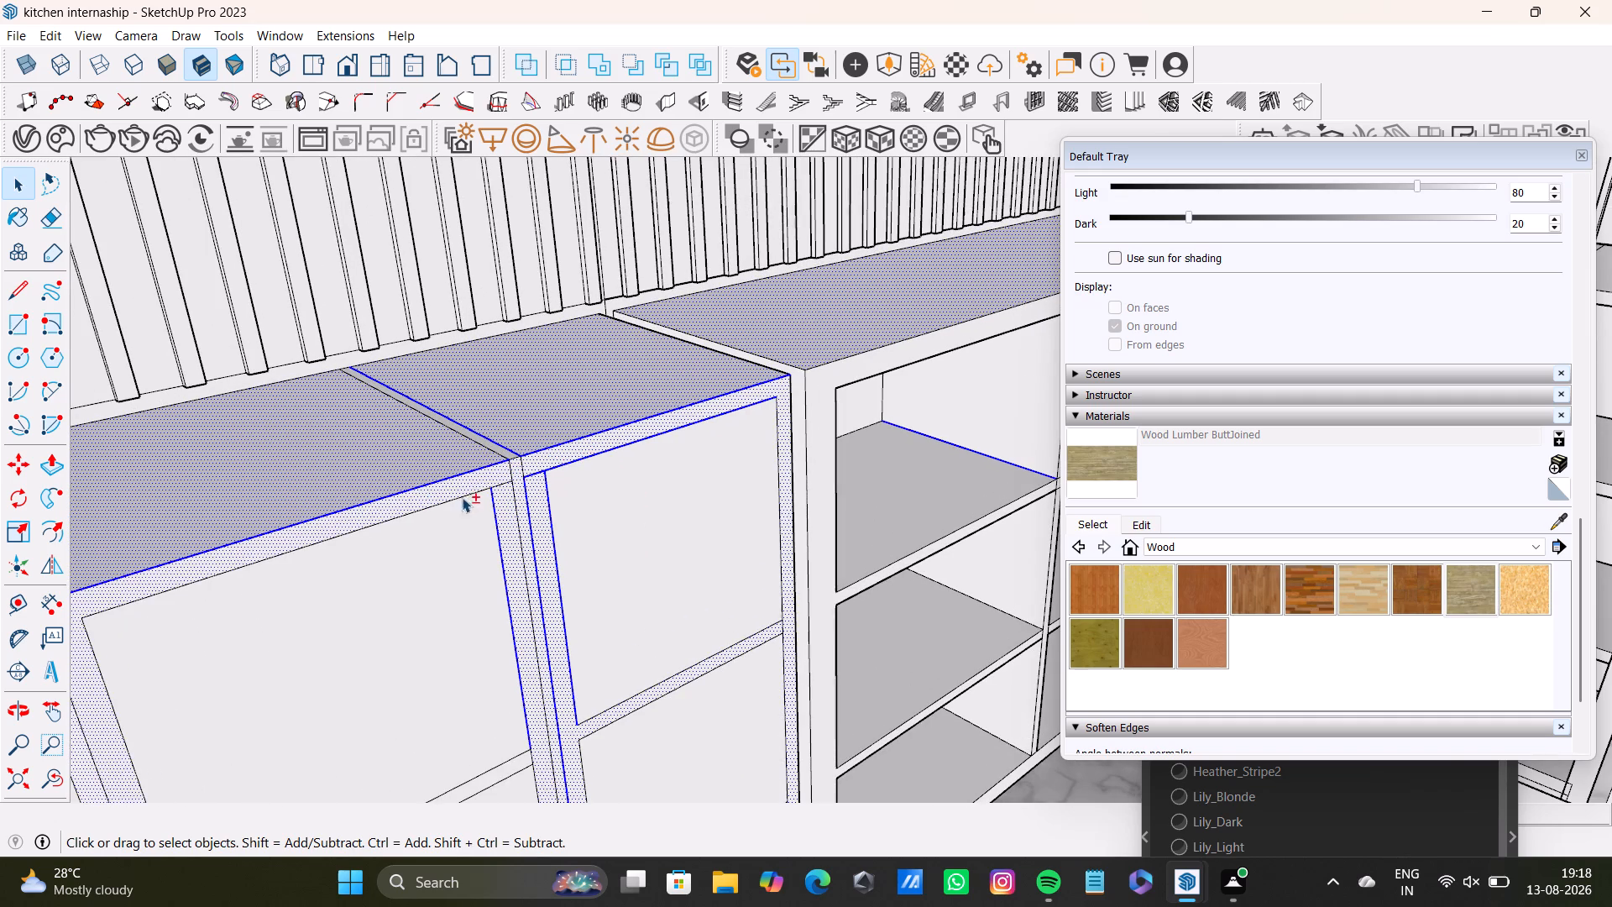
# Add the end cabinet's two horizontal door rails to the selection.
pyautogui.keyDown('shift'); pyautogui.scroll(-3, 846, 556); pyautogui.keyUp('shift')
pyautogui.keyDown('shift'); pyautogui.moveTo(674, 639); pyautogui.dragTo(577, 345, button='middle'); pyautogui.keyUp('shift')
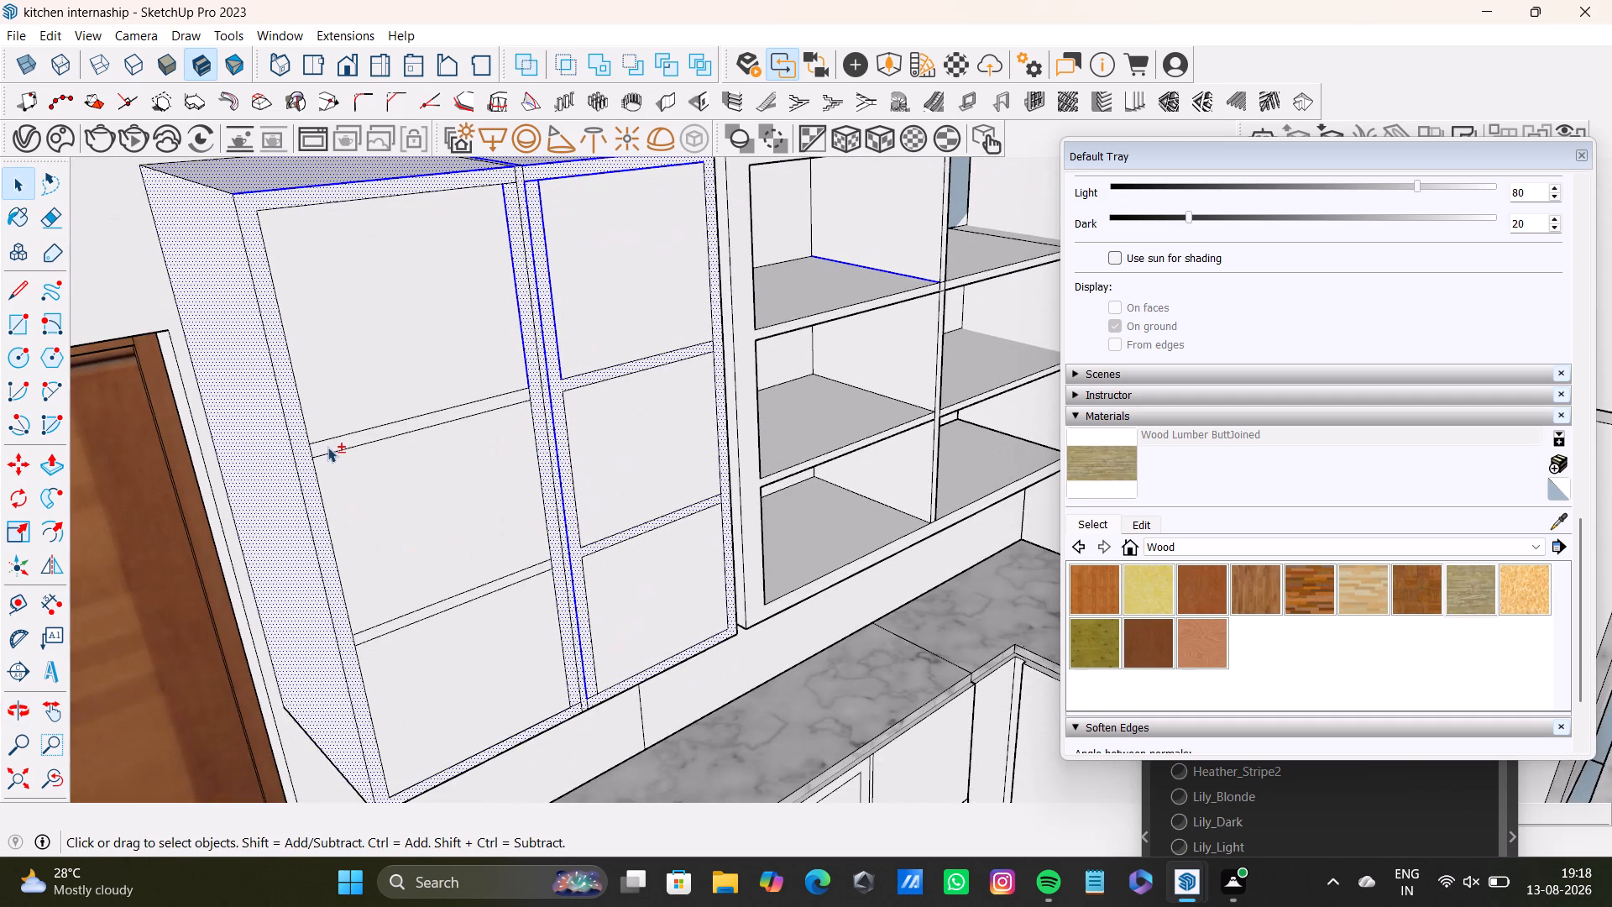
pyautogui.keyDown('shift'); pyautogui.click(336, 442); pyautogui.keyUp('shift')
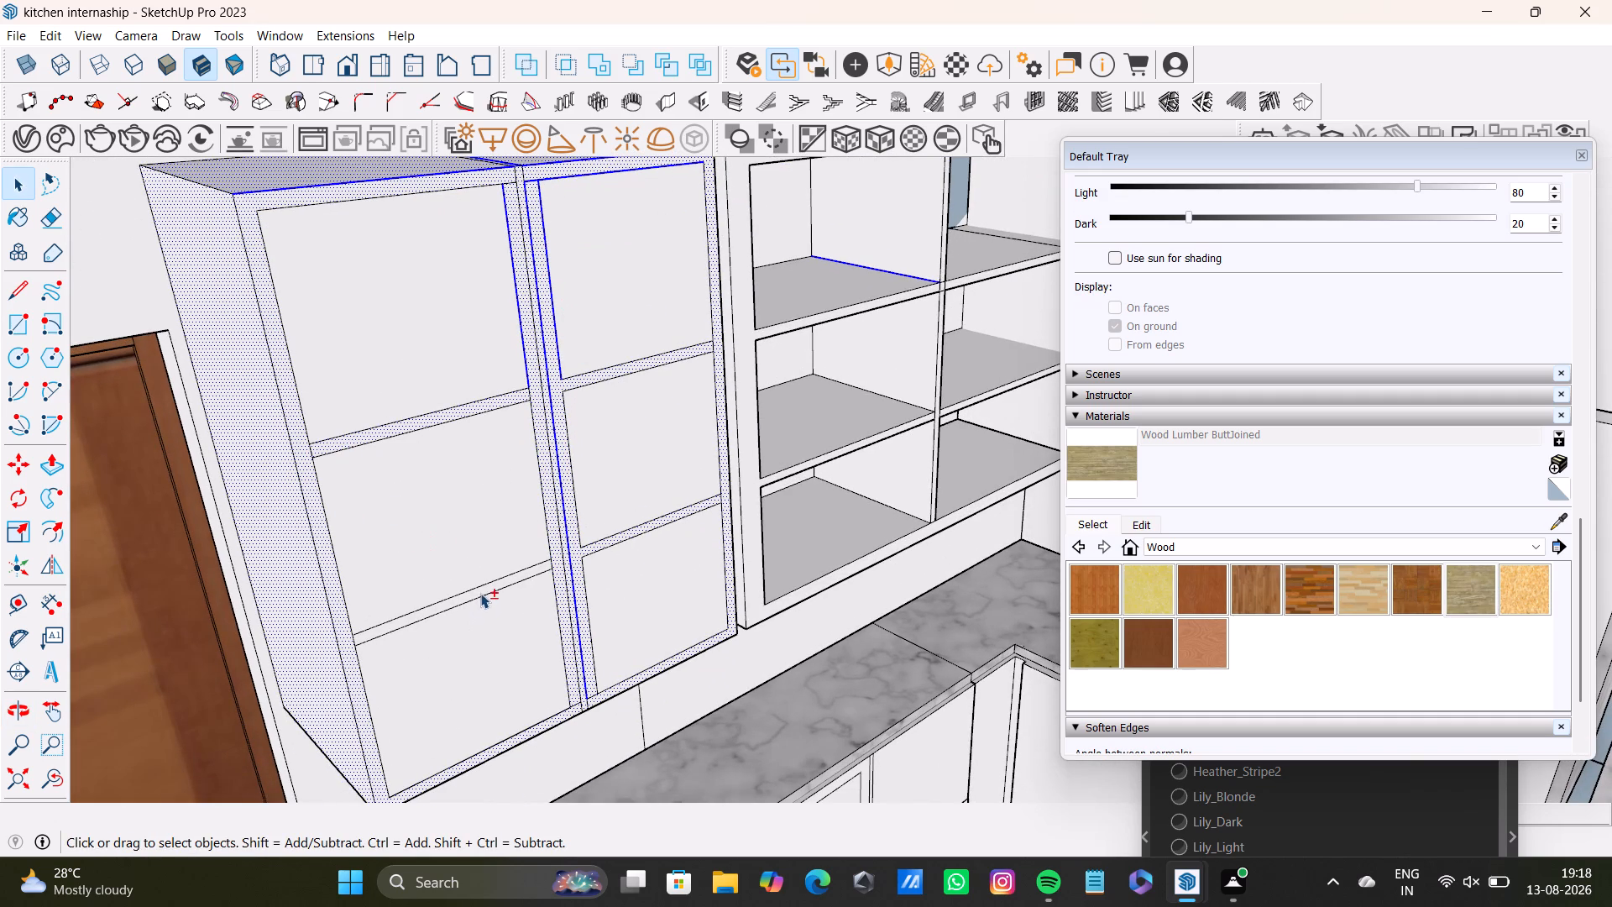
pyautogui.keyDown('shift'); pyautogui.click(482, 593); pyautogui.keyUp('shift')
pyautogui.keyDown('shift'); pyautogui.click(510, 574); pyautogui.keyUp('shift')
pyautogui.keyDown('shift'); pyautogui.click(516, 578); pyautogui.keyUp('shift')
pyautogui.keyDown('shift'); pyautogui.click(516, 575); pyautogui.keyUp('shift')
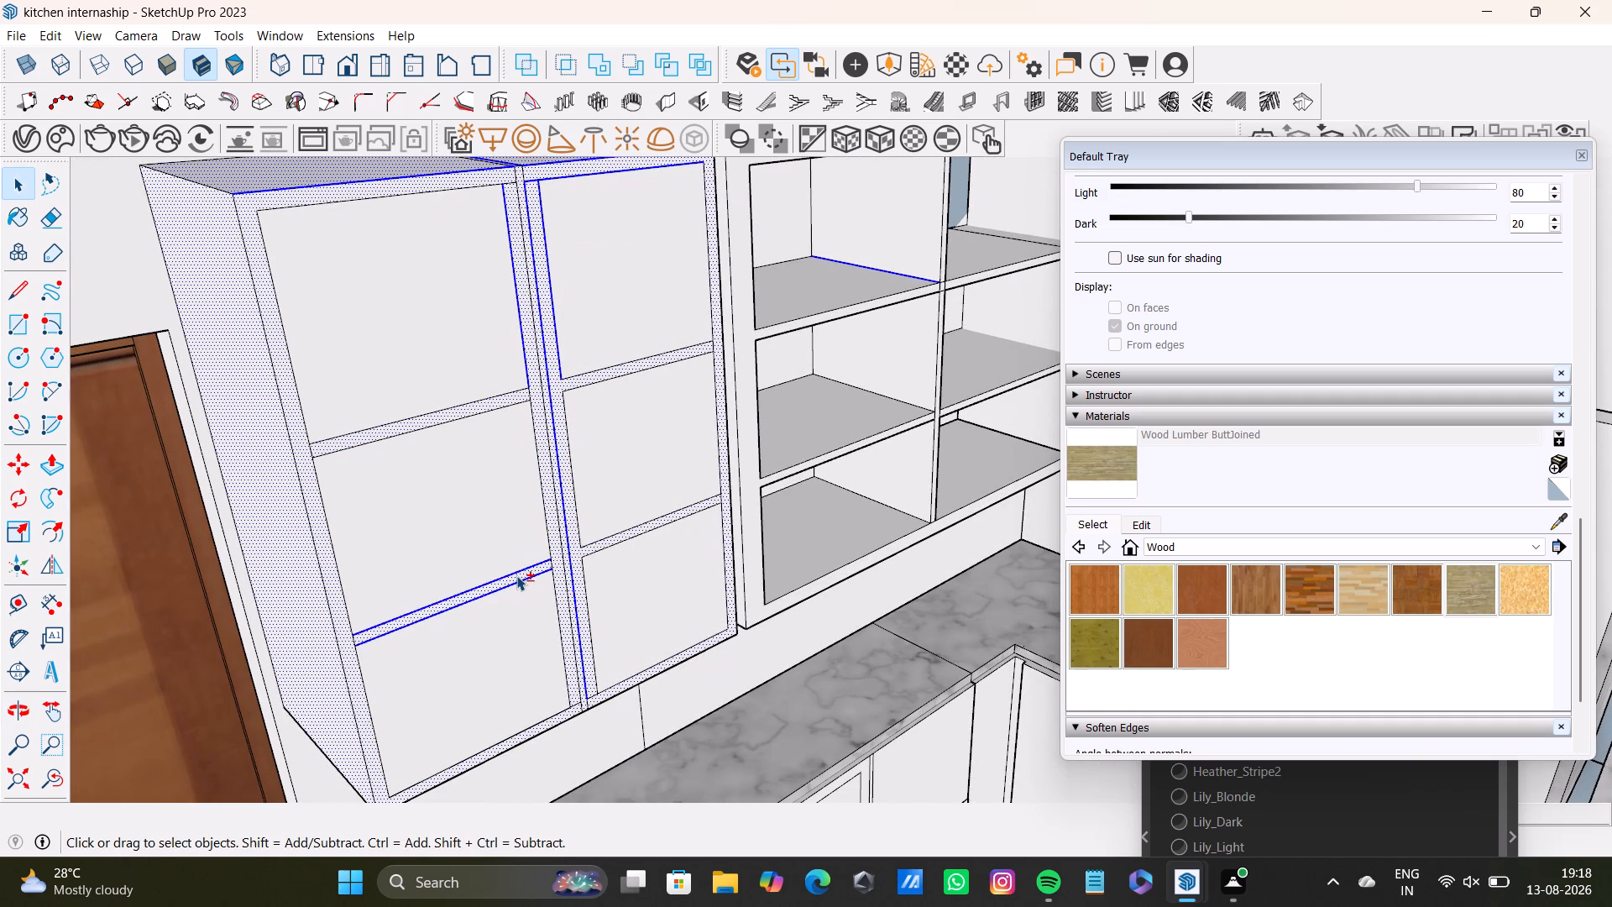
# Add the open unit's front frame and its upper compartment's divider side, back panel and shelf beside the framed-door cabinets to the selection.
pyautogui.keyDown('shift'); pyautogui.moveTo(812, 569); pyautogui.dragTo(617, 663, button='middle'); pyautogui.keyUp('shift')
pyautogui.keyDown('shift'); pyautogui.scroll(2, 483, 361); pyautogui.keyUp('shift')
pyautogui.keyDown('shift'); pyautogui.click(500, 350); pyautogui.keyUp('shift')
pyautogui.keyDown('shift'); pyautogui.click(477, 377); pyautogui.keyUp('shift')
pyautogui.keyDown('shift'); pyautogui.click(494, 394); pyautogui.keyUp('shift')
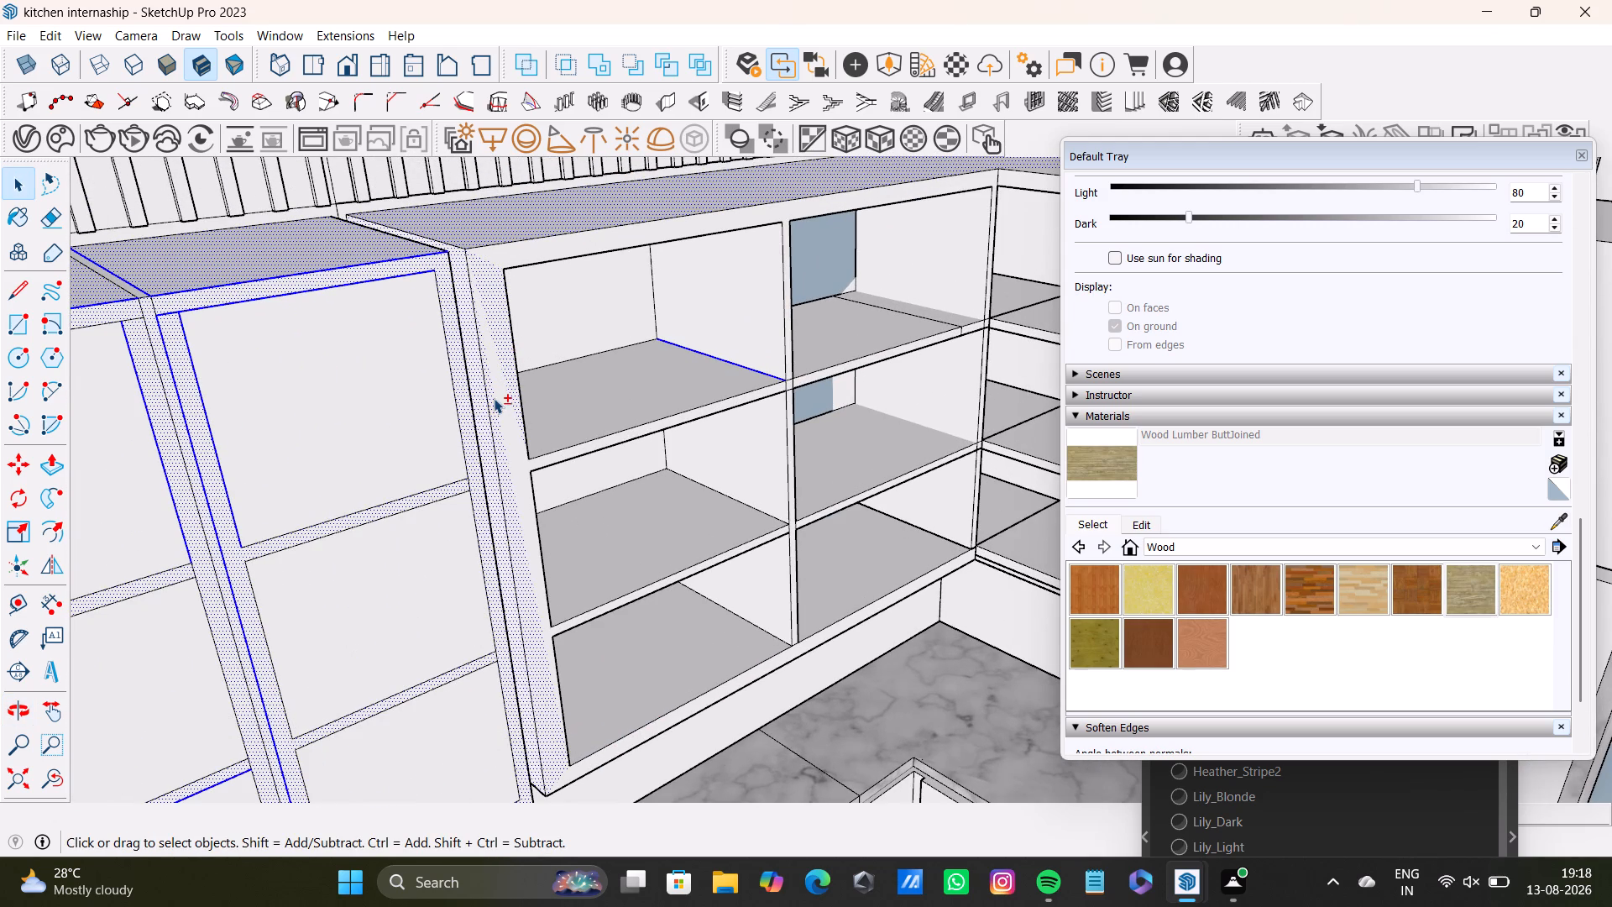
pyautogui.keyDown('shift'); pyautogui.click(505, 400); pyautogui.keyUp('shift')
pyautogui.keyDown('shift'); pyautogui.click(518, 252); pyautogui.keyUp('shift')
pyautogui.keyDown('shift'); pyautogui.click(768, 297); pyautogui.keyUp('shift')
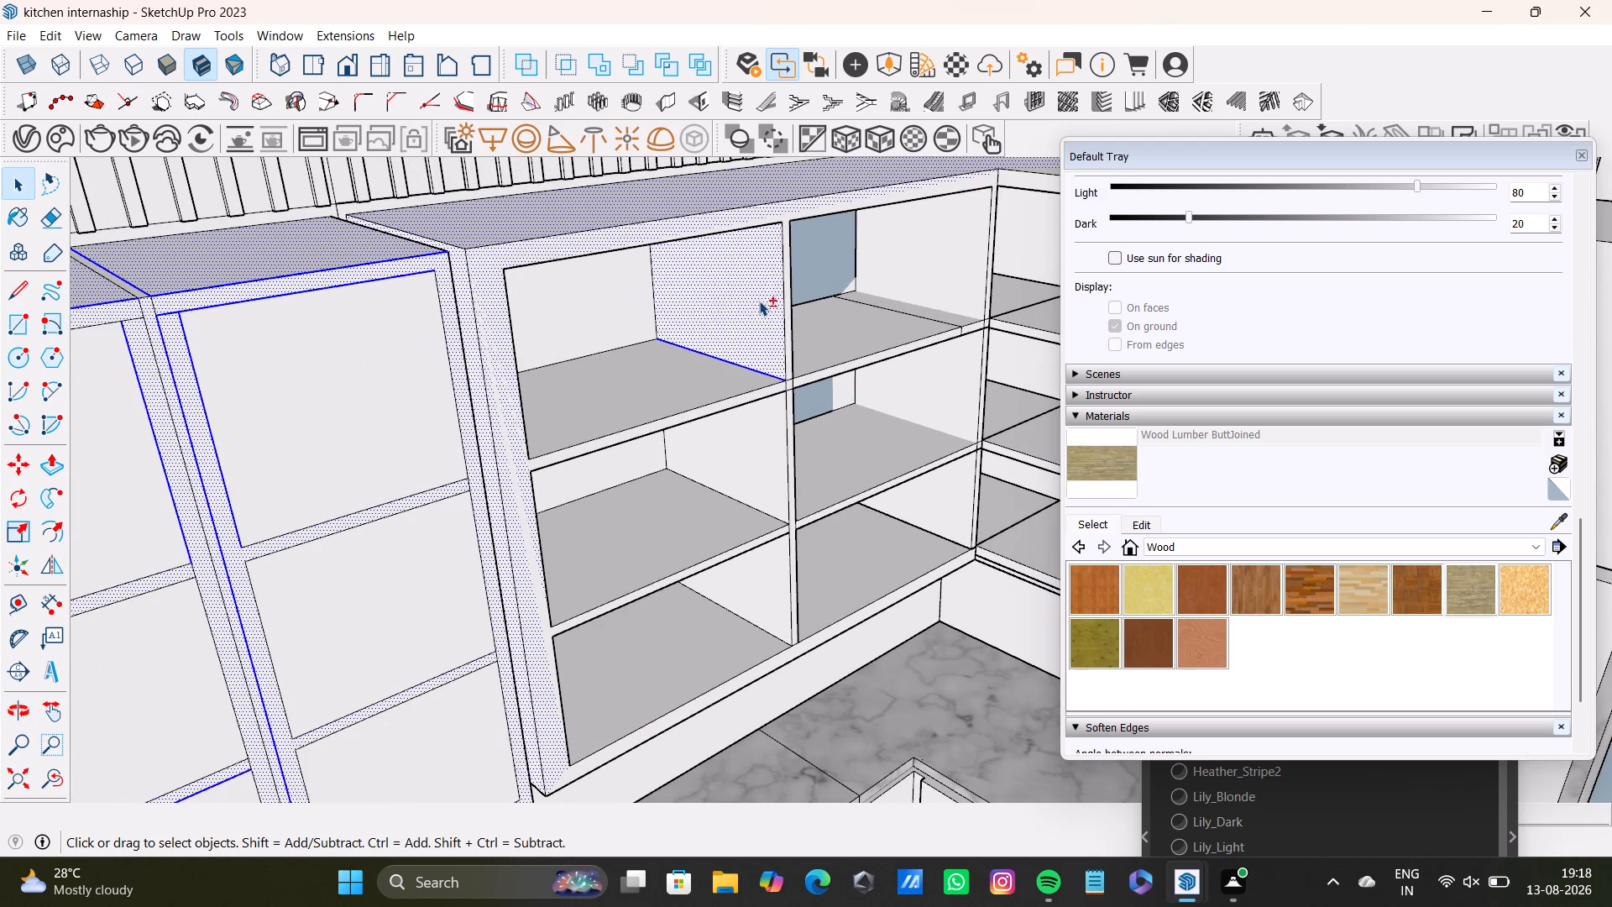
pyautogui.keyDown('shift'); pyautogui.click(647, 284); pyautogui.keyUp('shift')
pyautogui.keyDown('shift'); pyautogui.click(630, 374); pyautogui.keyUp('shift')
# Add the open unit's inner side panel faces and the divider's opposite faces in all three rows to the selection.
pyautogui.keyDown('shift'); pyautogui.moveTo(652, 438); pyautogui.dragTo(452, 429, button='middle'); pyautogui.keyUp('shift')
pyautogui.moveTo(514, 427); pyautogui.dragTo(500, 431, button='middle')
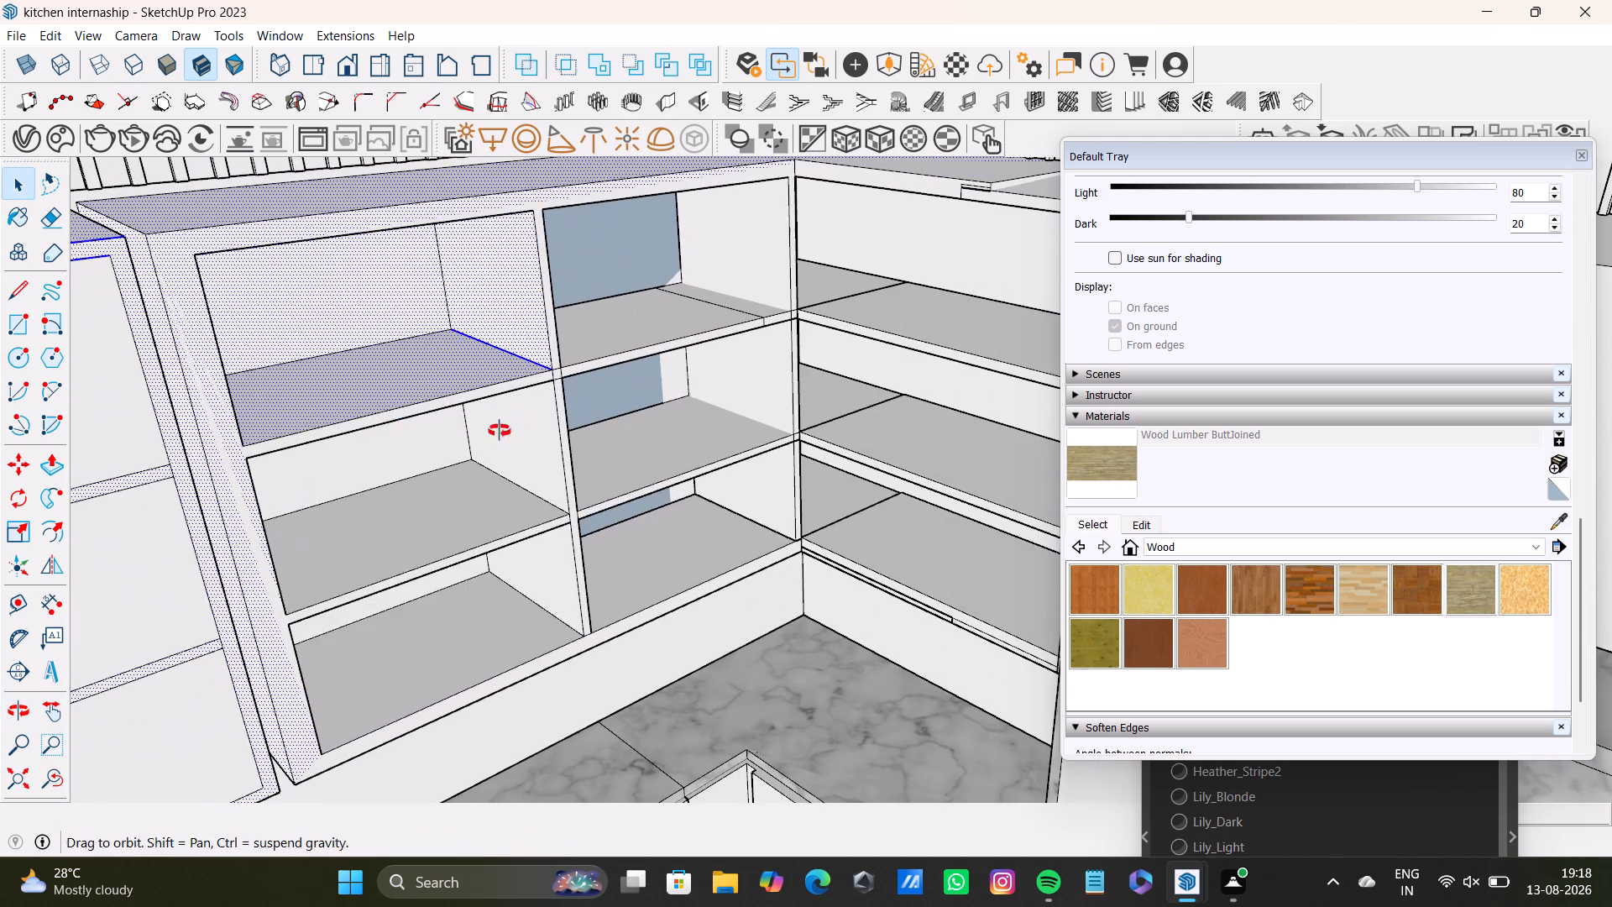
pyautogui.moveTo(500, 431); pyautogui.dragTo(215, 437, button='middle')
pyautogui.keyDown('shift'); pyautogui.click(382, 248); pyautogui.keyUp('shift')
pyautogui.keyDown('shift'); pyautogui.click(408, 381); pyautogui.keyUp('shift')
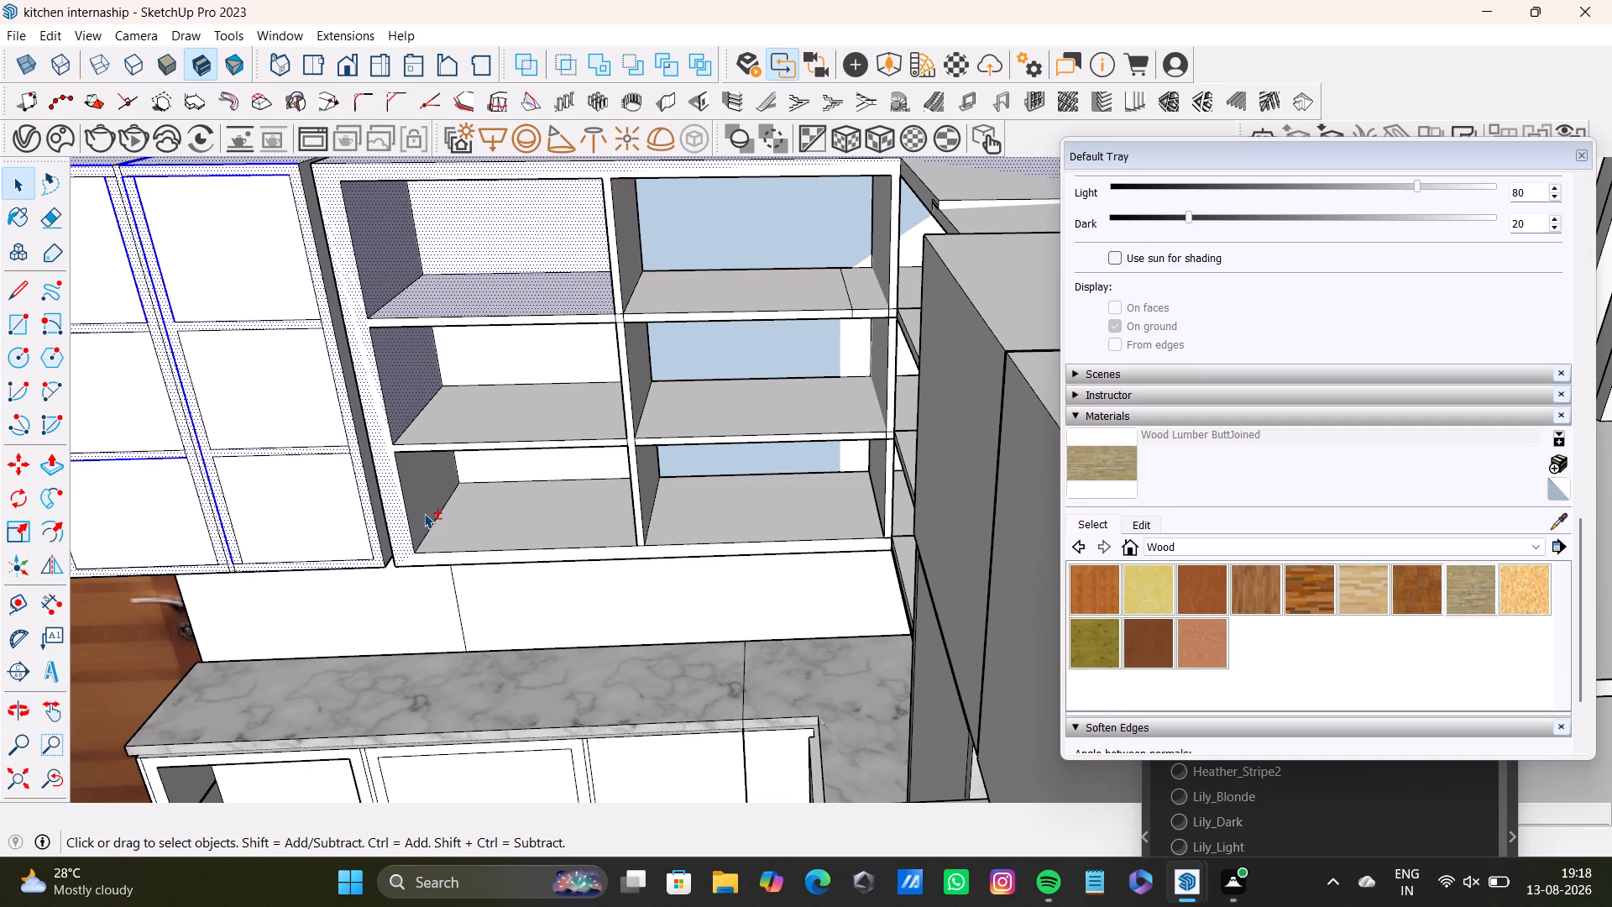
pyautogui.keyDown('shift'); pyautogui.click(424, 513); pyautogui.keyUp('shift')
pyautogui.keyDown('shift'); pyautogui.click(648, 475); pyautogui.keyUp('shift')
pyautogui.keyDown('shift'); pyautogui.click(637, 388); pyautogui.keyUp('shift')
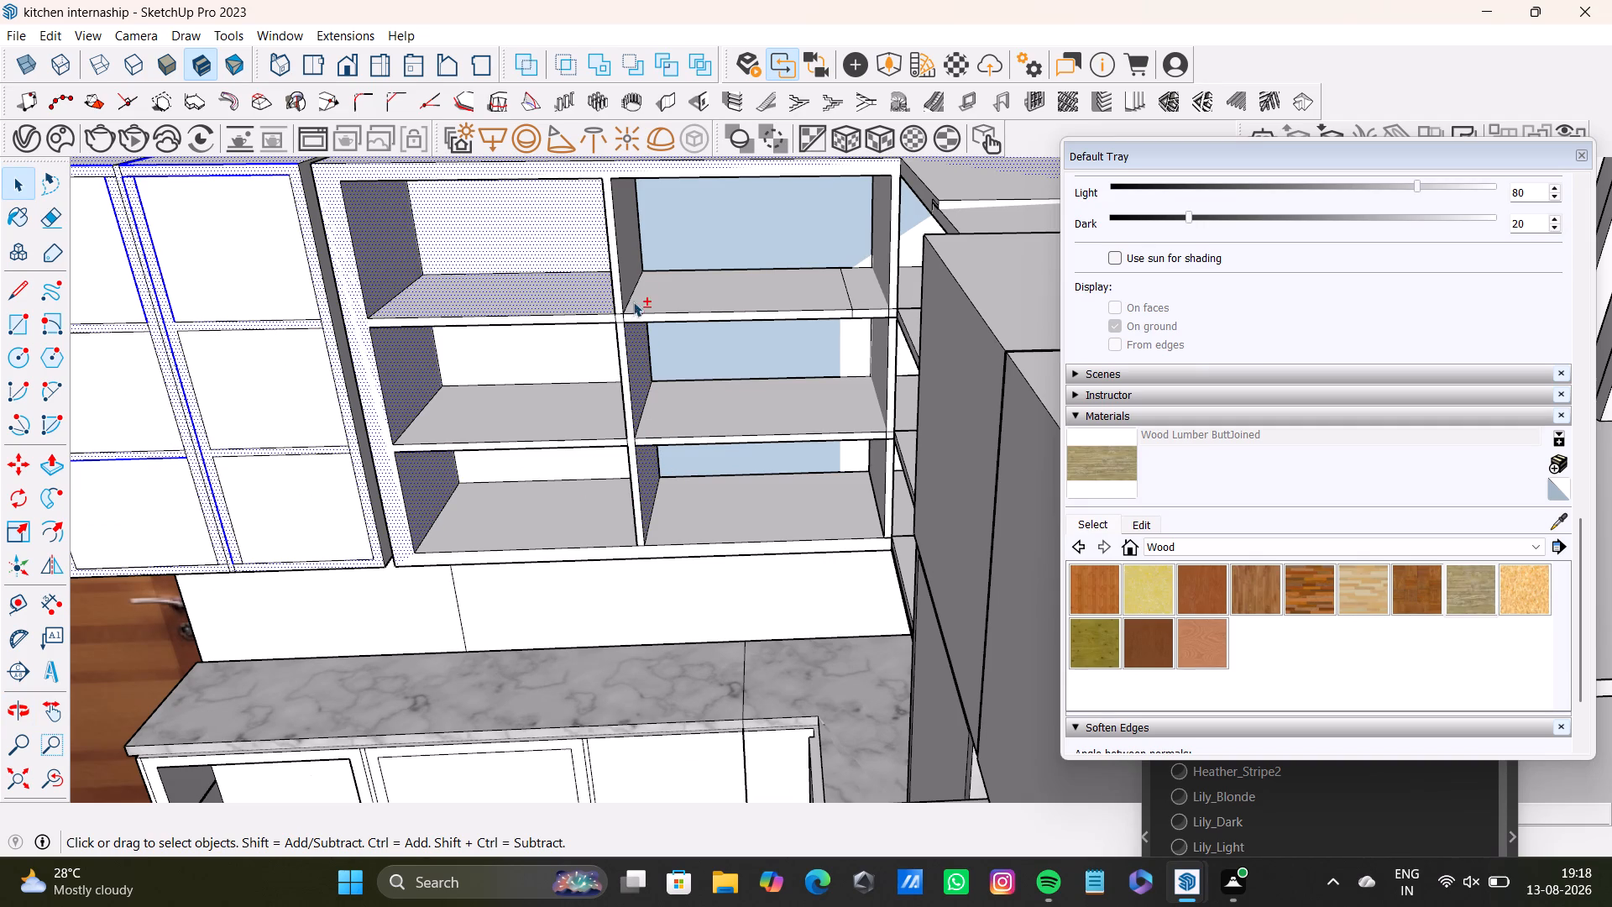
pyautogui.keyDown('shift'); pyautogui.click(629, 244); pyautogui.keyUp('shift')
# Add the open unit's remaining back panels, shelf tops and bottom panels on both sides of the divider to the selection.
pyautogui.keyDown('shift'); pyautogui.click(692, 226); pyautogui.keyUp('shift')
pyautogui.keyDown('shift'); pyautogui.click(739, 282); pyautogui.keyUp('shift')
pyautogui.keyDown('shift'); pyautogui.click(861, 292); pyautogui.keyUp('shift')
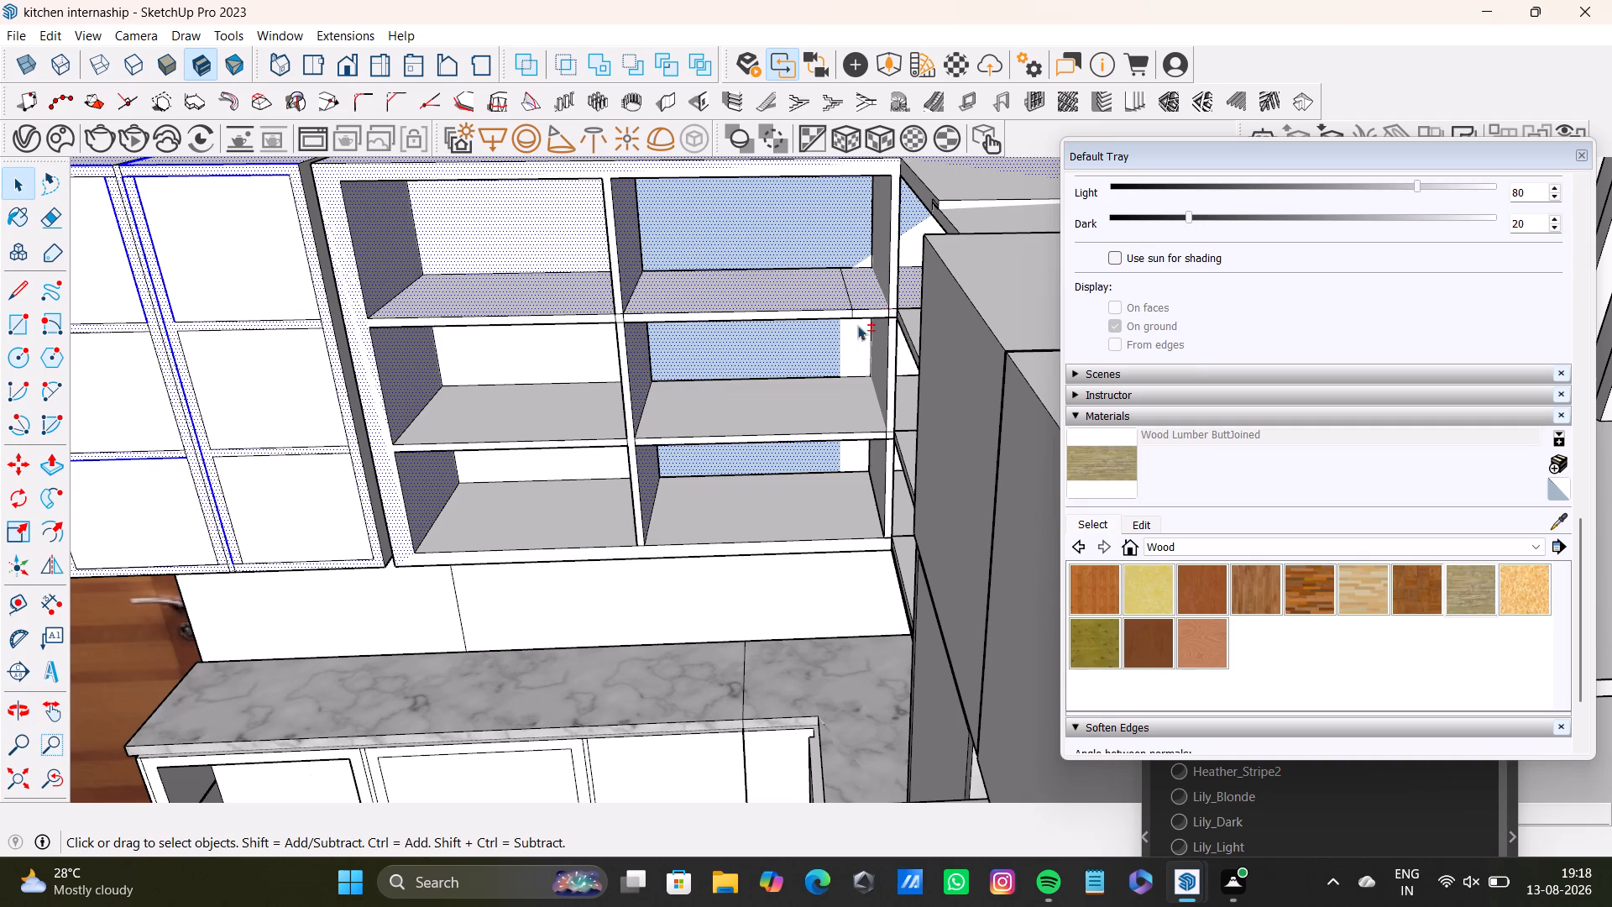
pyautogui.keyDown('shift'); pyautogui.click(761, 425); pyautogui.keyUp('shift')
pyautogui.keyDown('shift'); pyautogui.click(576, 399); pyautogui.keyUp('shift')
pyautogui.keyDown('shift'); pyautogui.click(525, 350); pyautogui.keyUp('shift')
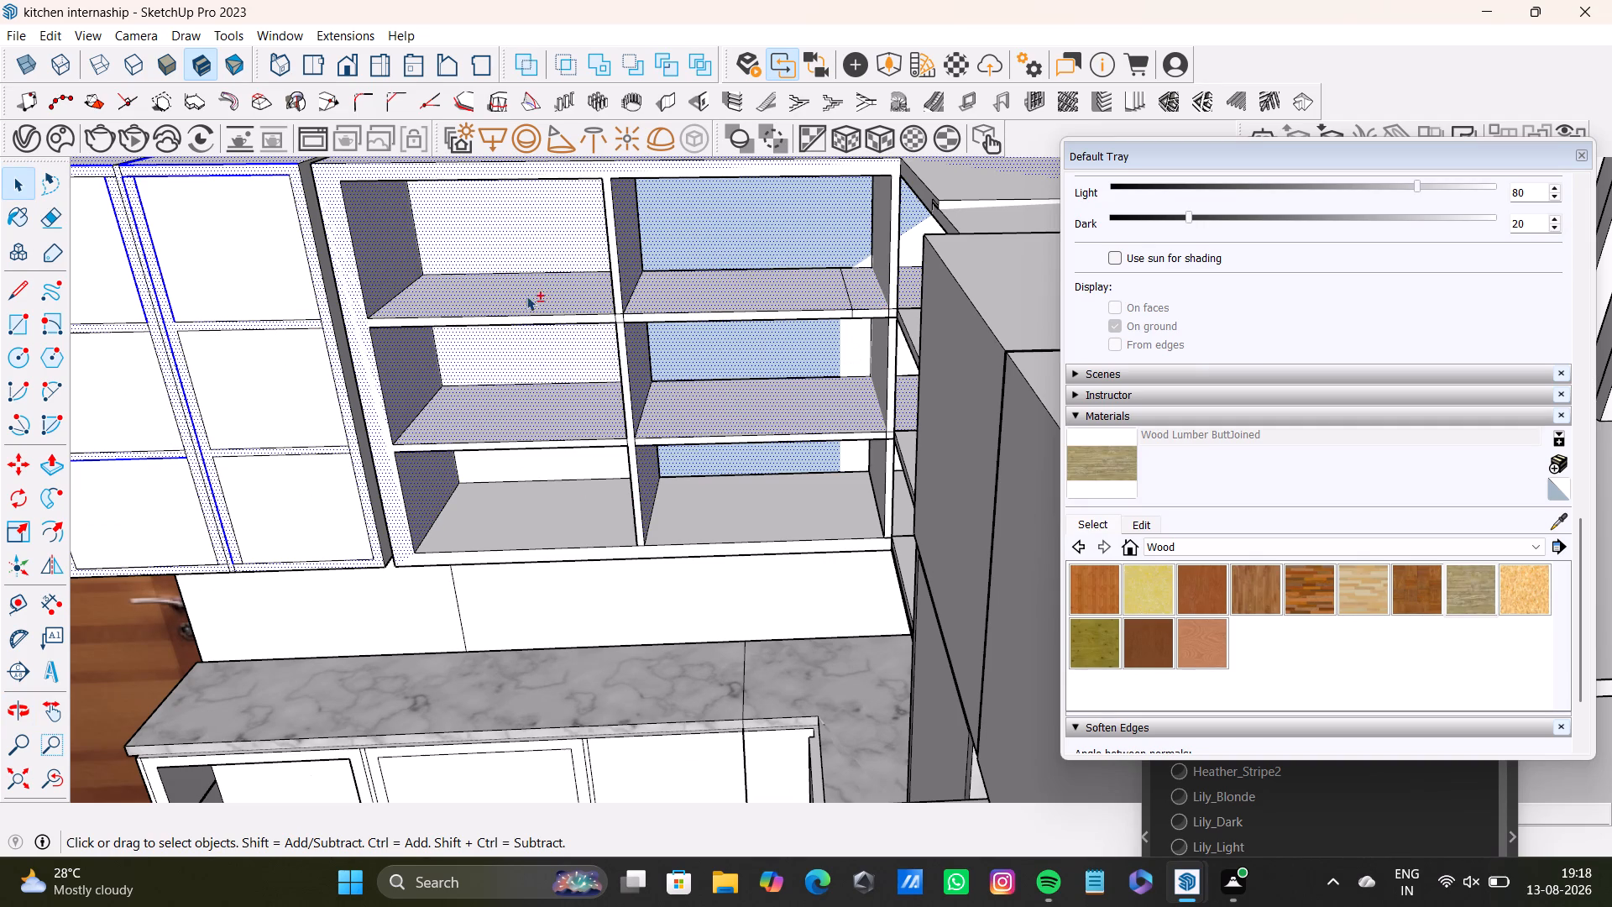
pyautogui.moveTo(548, 460); pyautogui.dragTo(581, 387, button='middle')
pyautogui.keyDown('shift'); pyautogui.click(536, 487); pyautogui.keyUp('shift')
pyautogui.keyDown('shift'); pyautogui.click(535, 560); pyautogui.keyUp('shift')
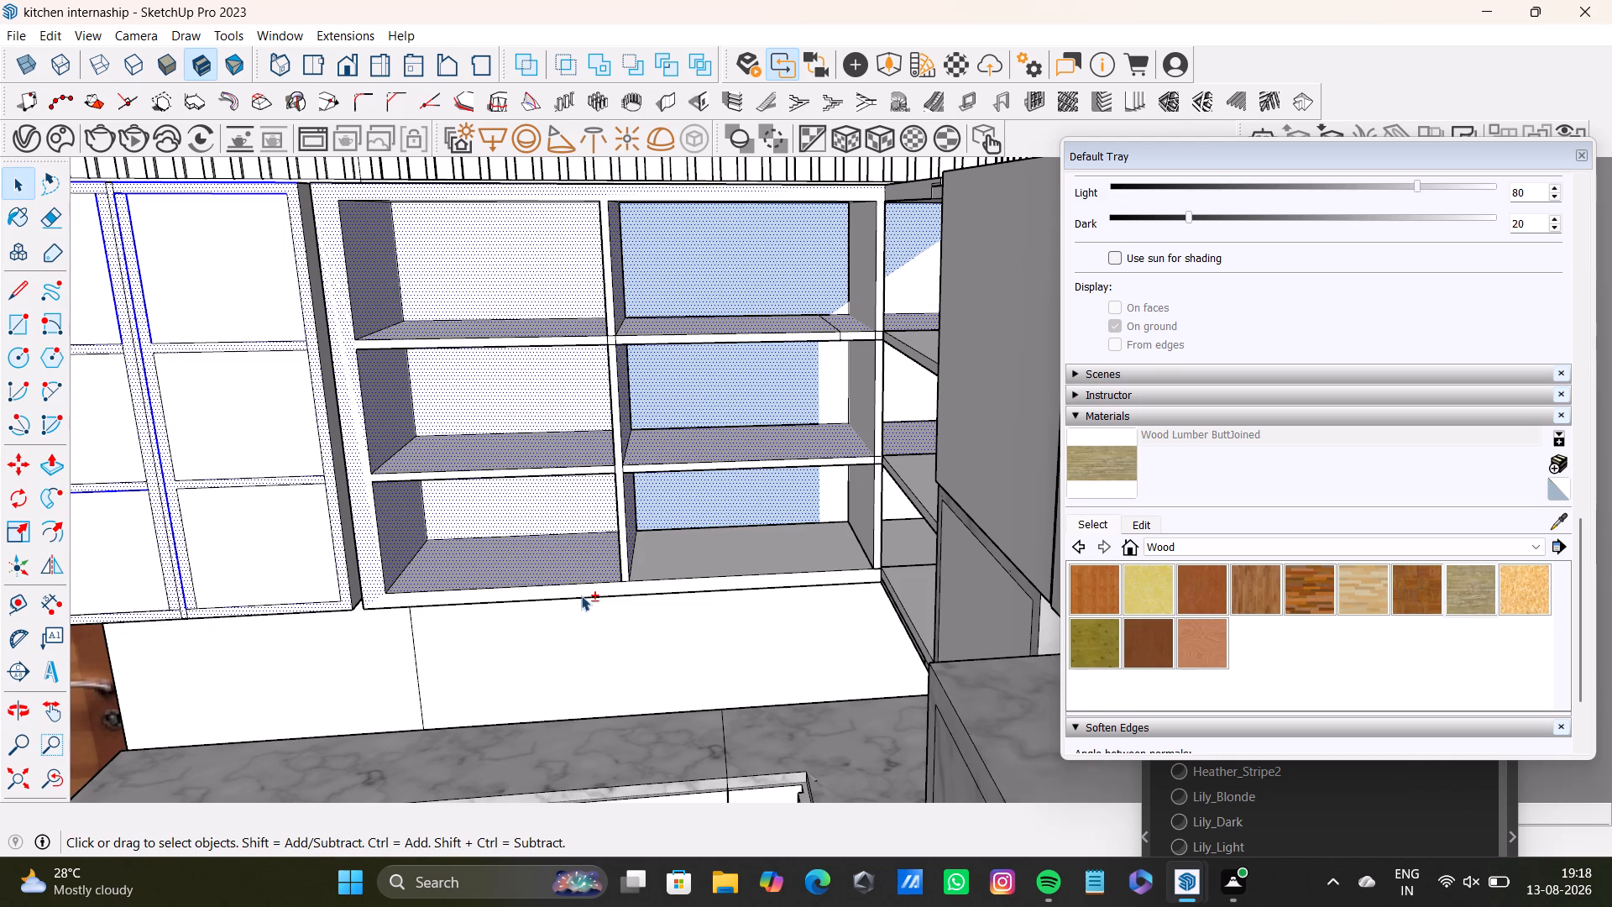
pyautogui.keyDown('shift'); pyautogui.click(691, 535); pyautogui.keyUp('shift')
# Add the open unit's inner corner side faces and the adjoining corner unit's back panels and shelf tops to the selection.
pyautogui.moveTo(709, 570); pyautogui.dragTo(980, 599, button='middle')
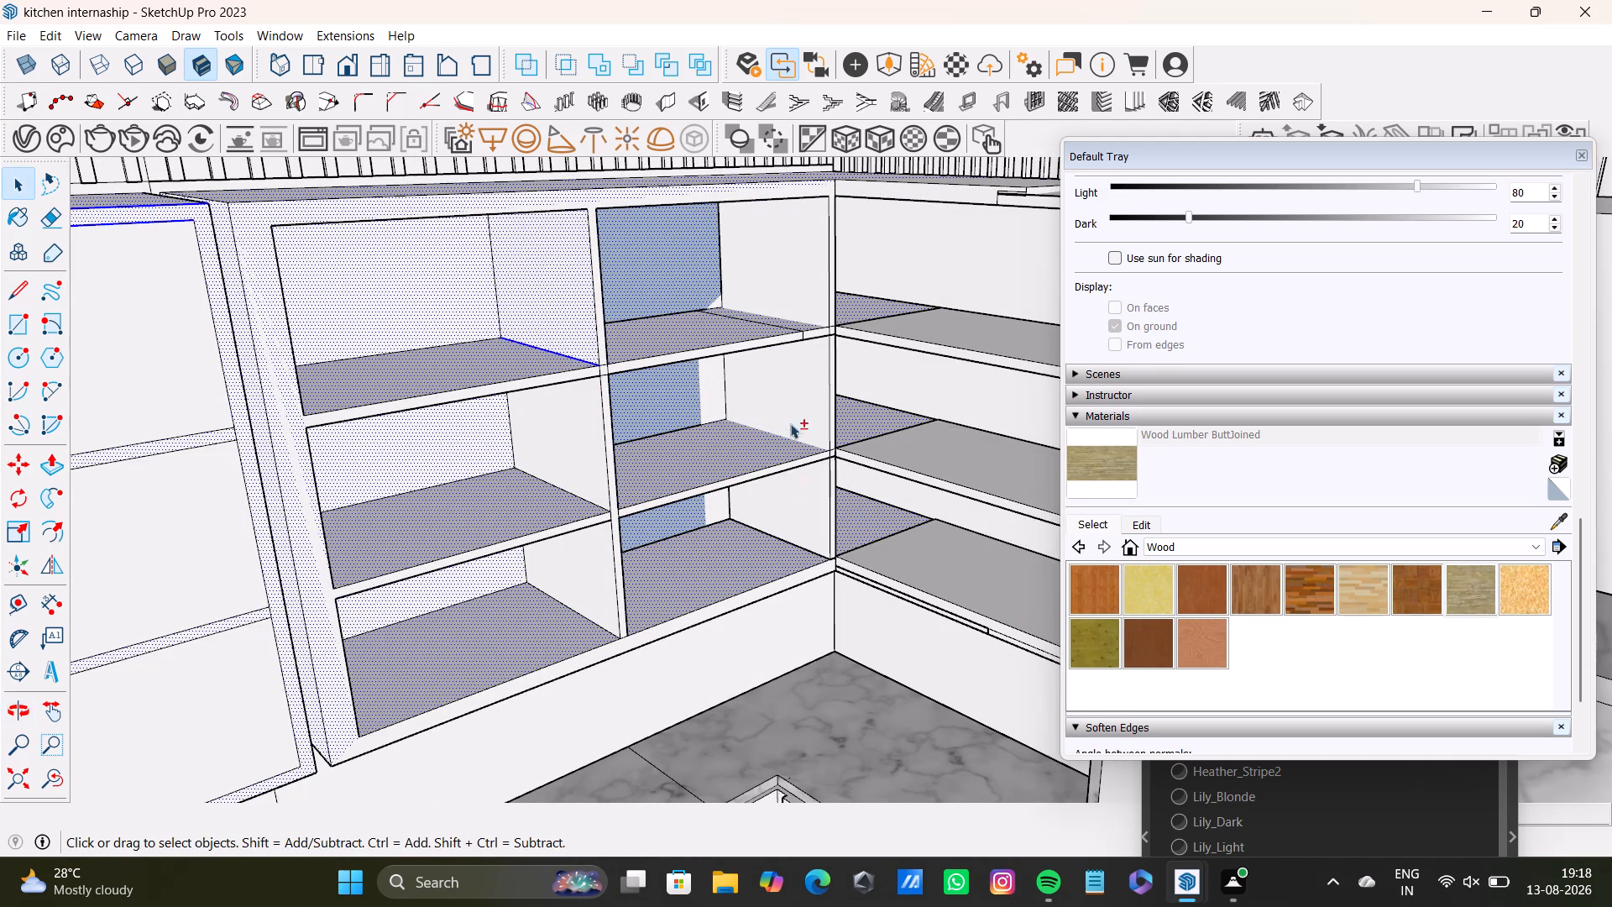
pyautogui.keyDown('shift'); pyautogui.click(793, 390); pyautogui.keyUp('shift')
pyautogui.keyDown('shift'); pyautogui.click(791, 260); pyautogui.keyUp('shift')
pyautogui.keyDown('shift'); pyautogui.click(799, 270); pyautogui.keyUp('shift')
pyautogui.keyDown('shift'); pyautogui.click(889, 263); pyautogui.keyUp('shift')
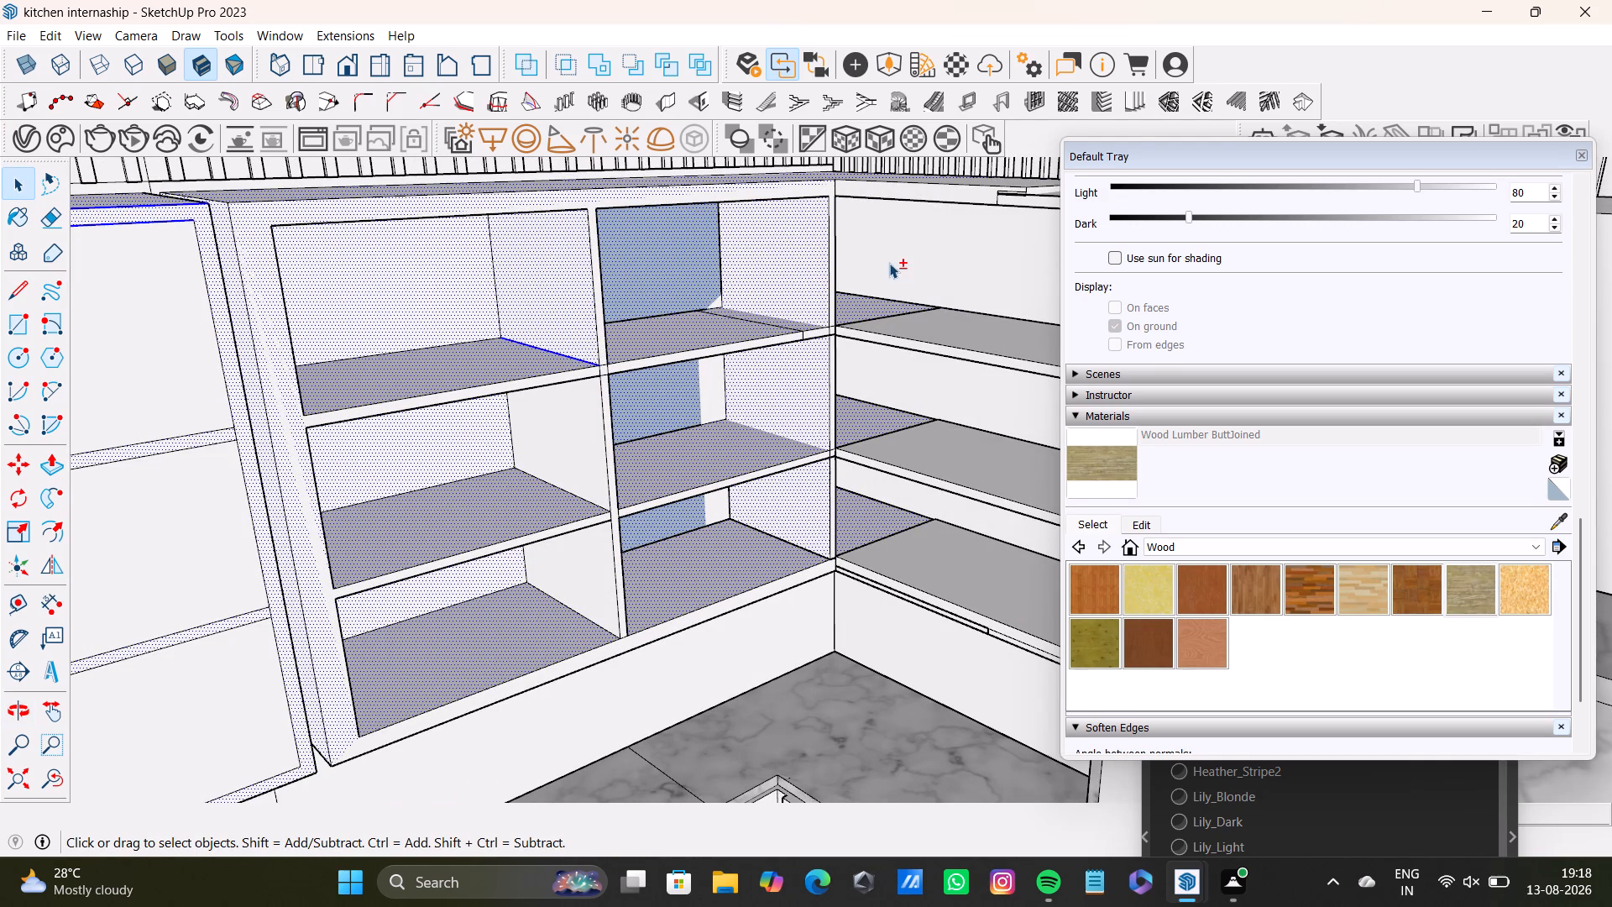
pyautogui.keyDown('shift'); pyautogui.click(985, 334); pyautogui.keyUp('shift')
pyautogui.keyDown('shift'); pyautogui.click(976, 477); pyautogui.keyUp('shift')
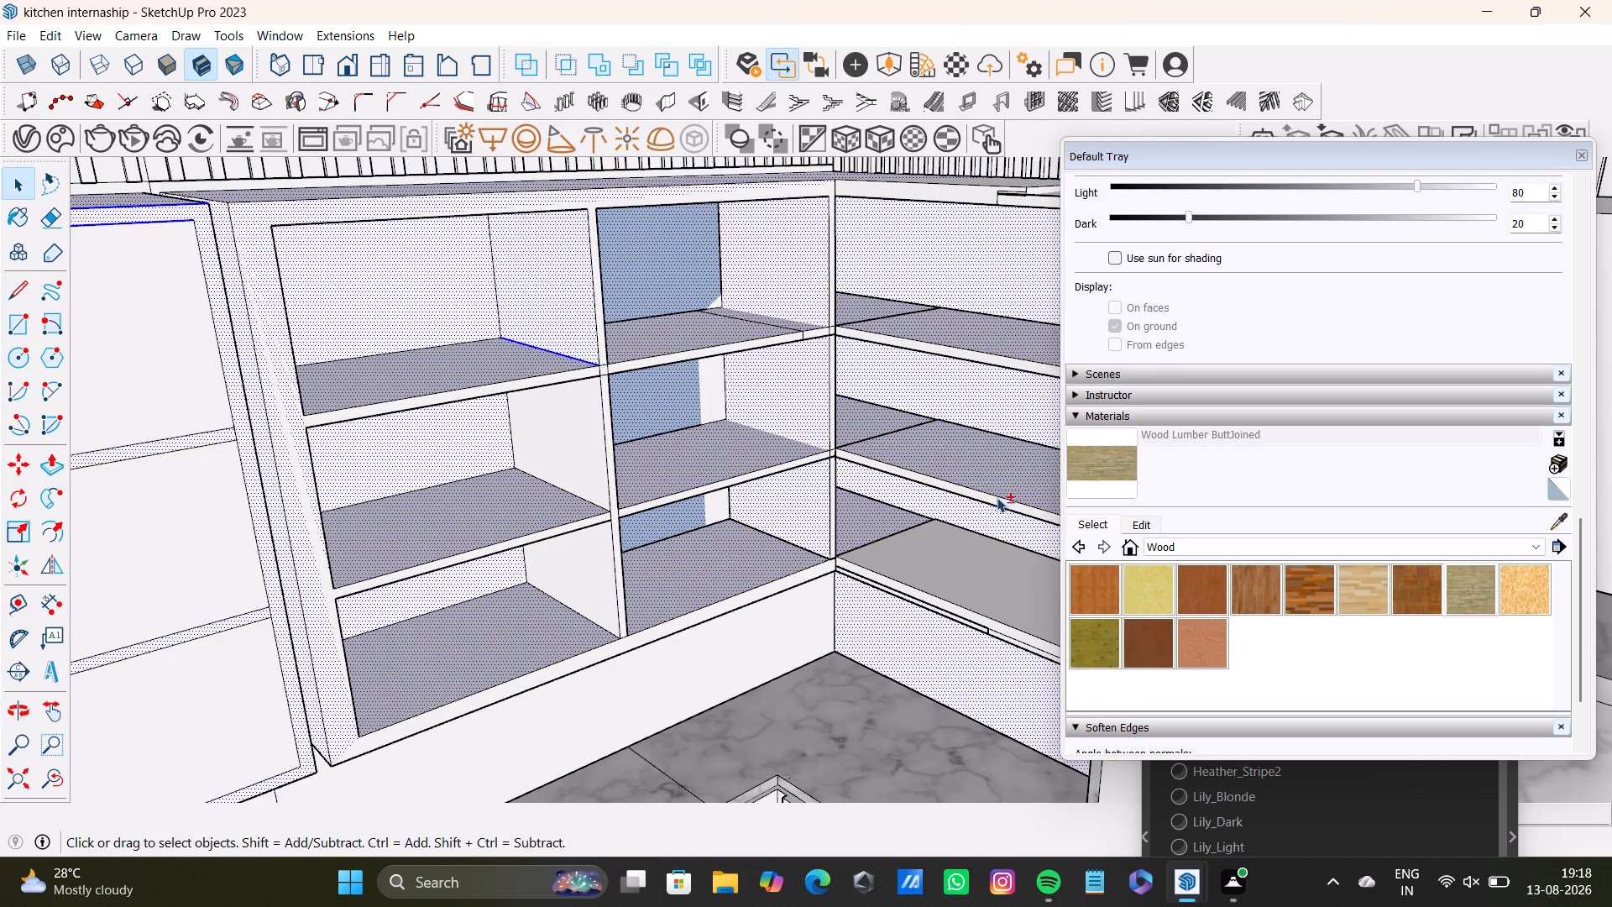
pyautogui.keyDown('shift'); pyautogui.click(1000, 505); pyautogui.keyUp('shift')
pyautogui.keyDown('shift'); pyautogui.click(964, 587); pyautogui.keyUp('shift')
# Add the corner unit's remaining top face section and top front edge to the selection.
pyautogui.scroll(-5, 815, 590)
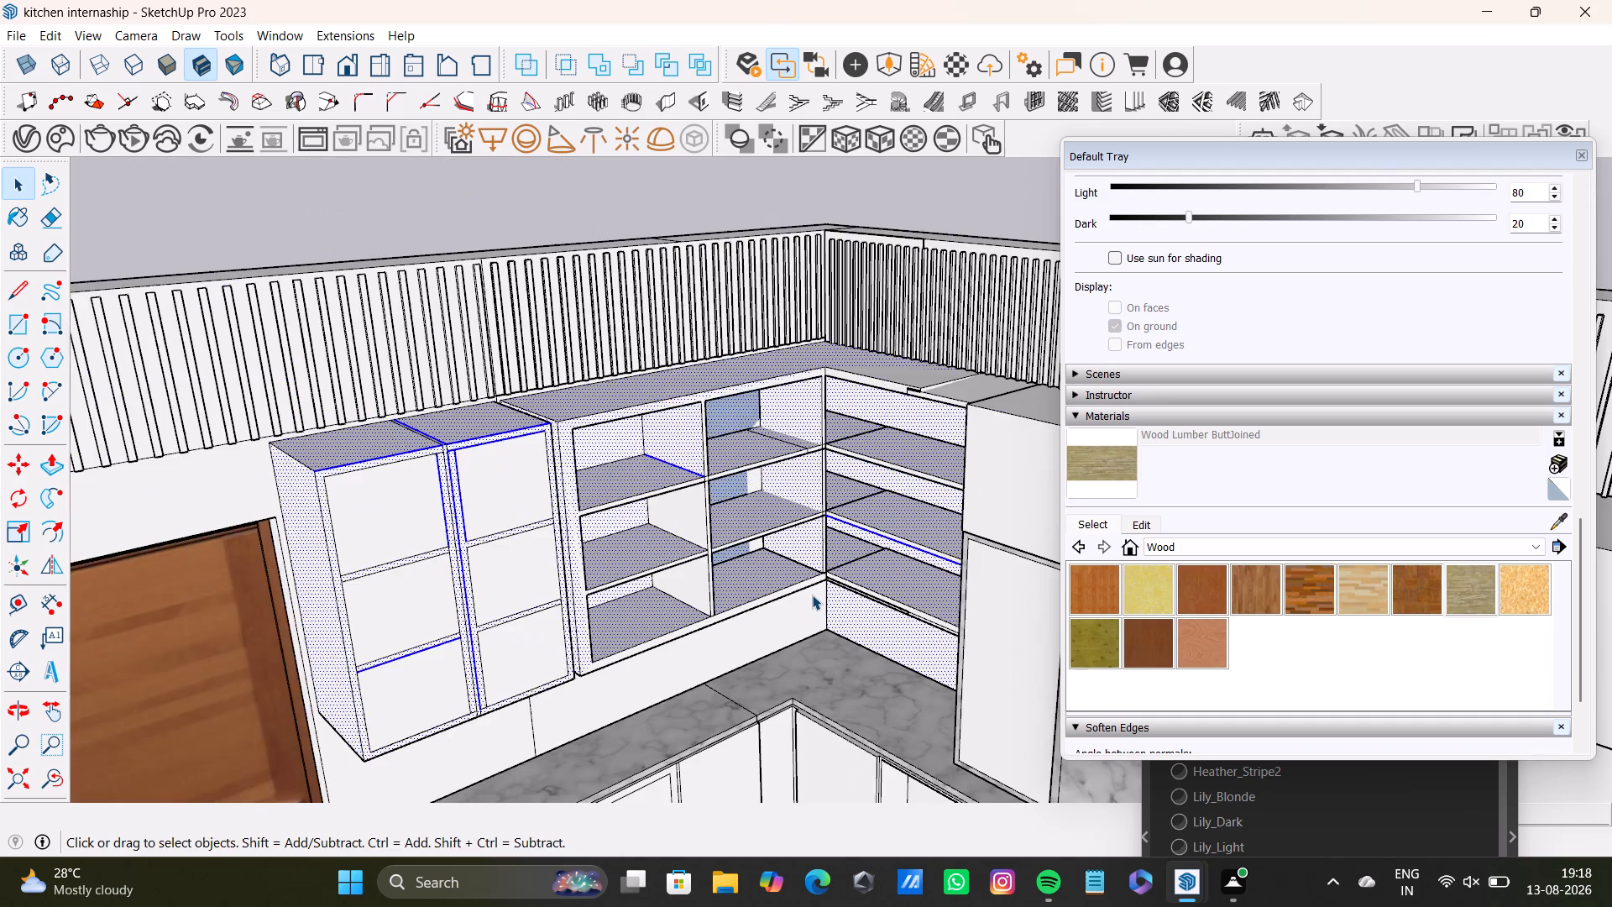
pyautogui.moveTo(812, 595); pyautogui.dragTo(838, 619, button='middle')
pyautogui.keyDown('shift'); pyautogui.click(843, 436); pyautogui.keyUp('shift')
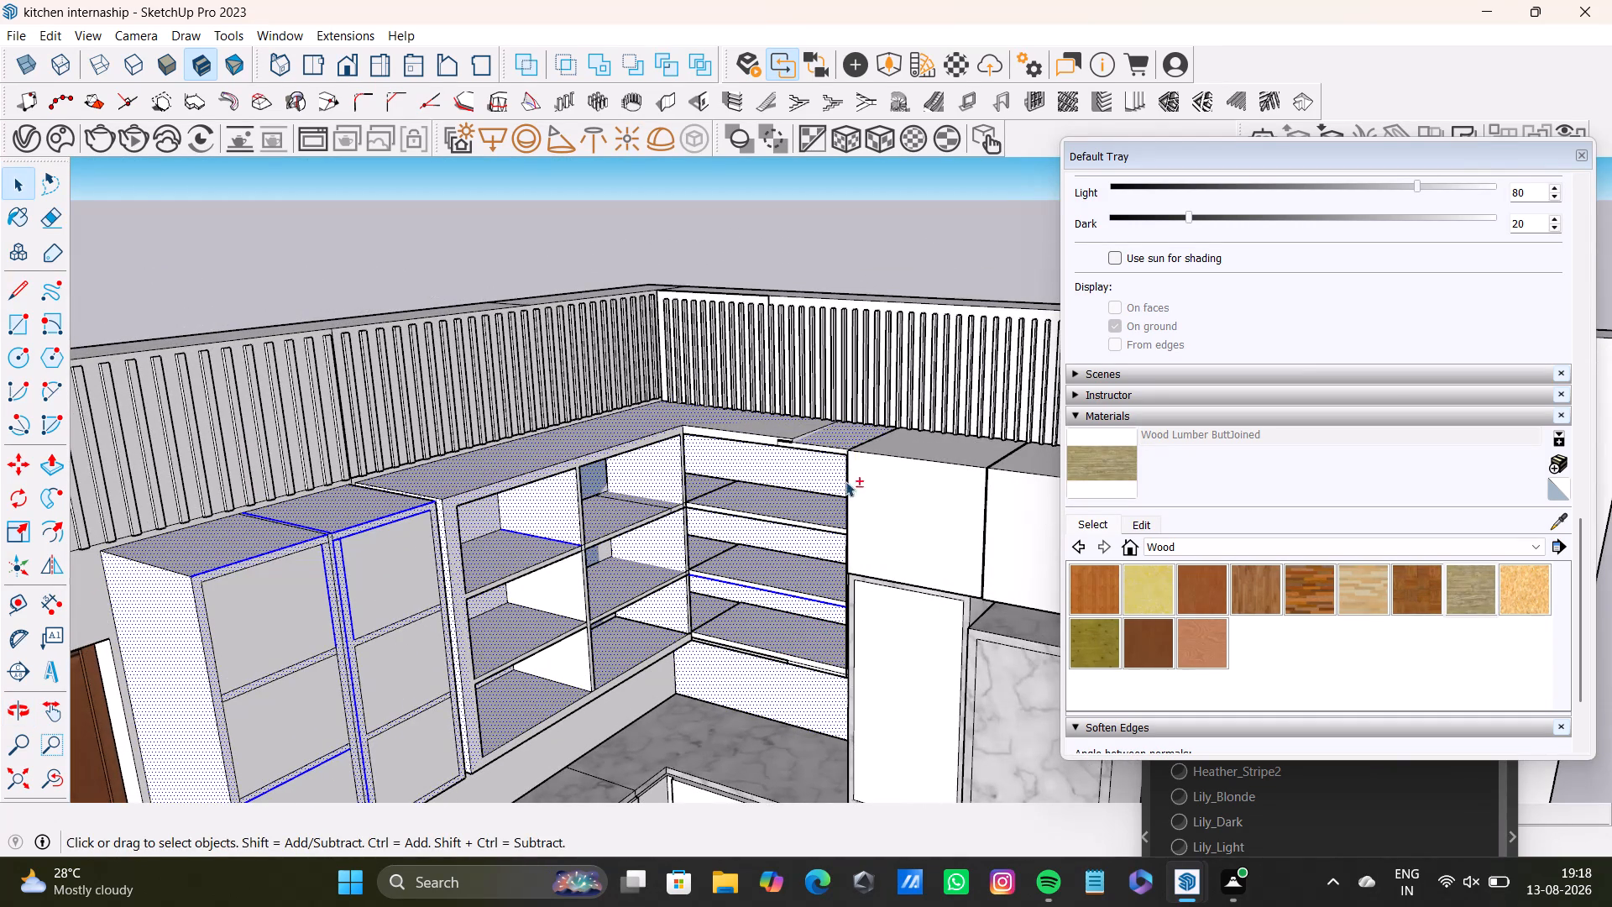
pyautogui.keyDown('shift'); pyautogui.moveTo(800, 566); pyautogui.dragTo(739, 560, button='middle'); pyautogui.keyUp('shift')
pyautogui.keyDown('shift'); pyautogui.scroll(4, 701, 438); pyautogui.keyUp('shift')
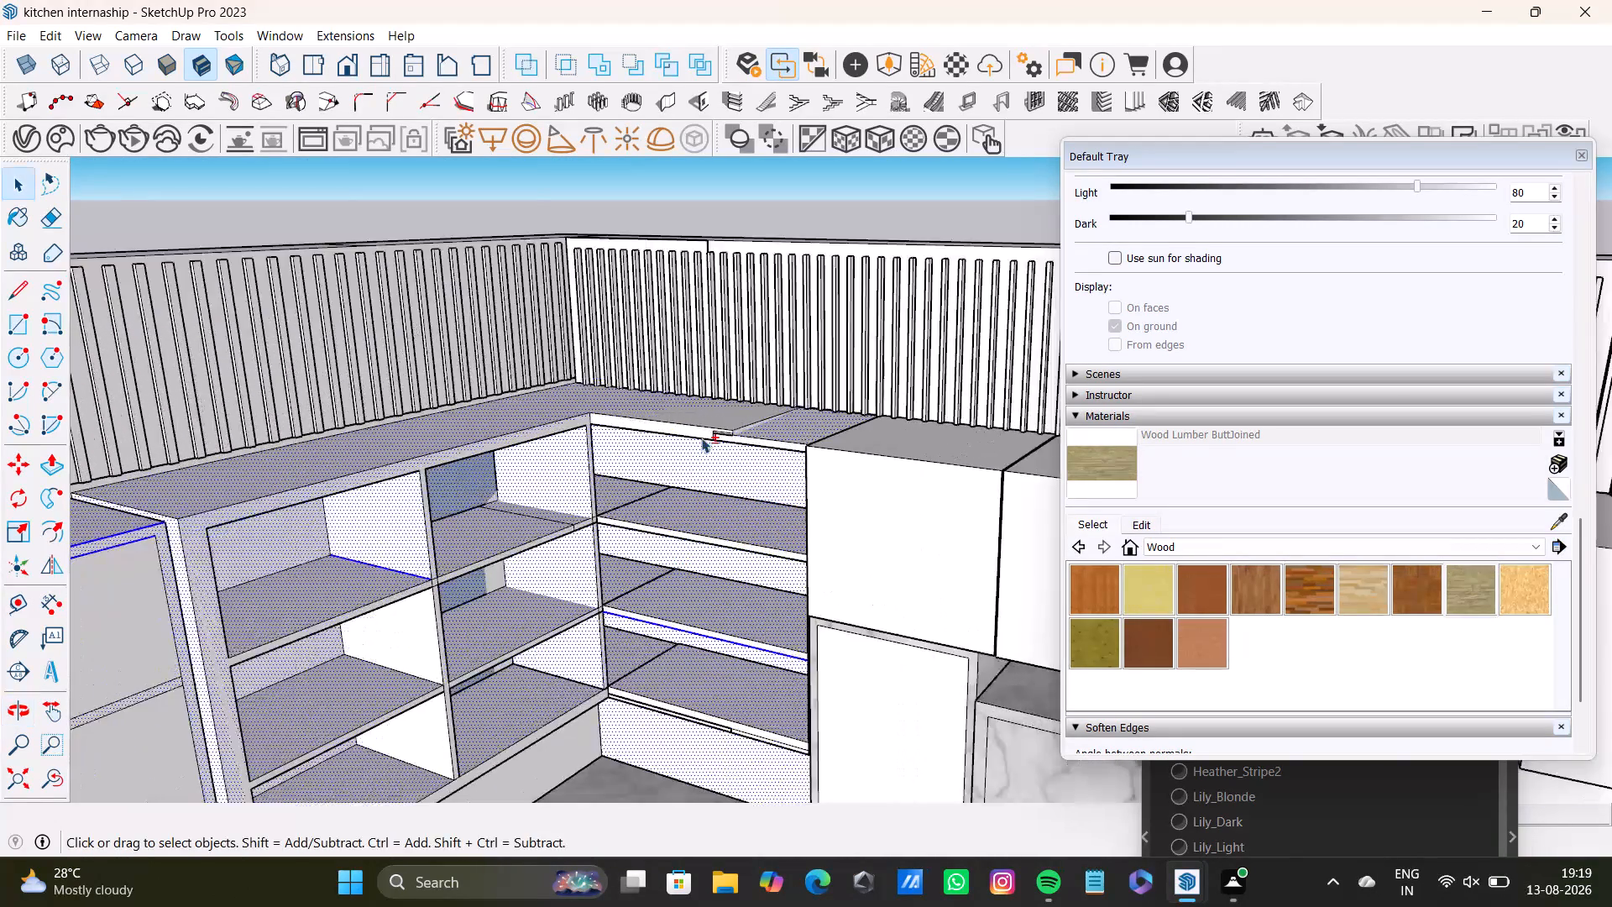
pyautogui.keyDown('shift'); pyautogui.scroll(2, 701, 438); pyautogui.keyUp('shift')
pyautogui.keyDown('shift'); pyautogui.click(701, 422); pyautogui.keyUp('shift')
pyautogui.keyDown('shift'); pyautogui.click(732, 408); pyautogui.keyUp('shift')
pyautogui.keyDown('shift'); pyautogui.click(714, 428); pyautogui.keyUp('shift')
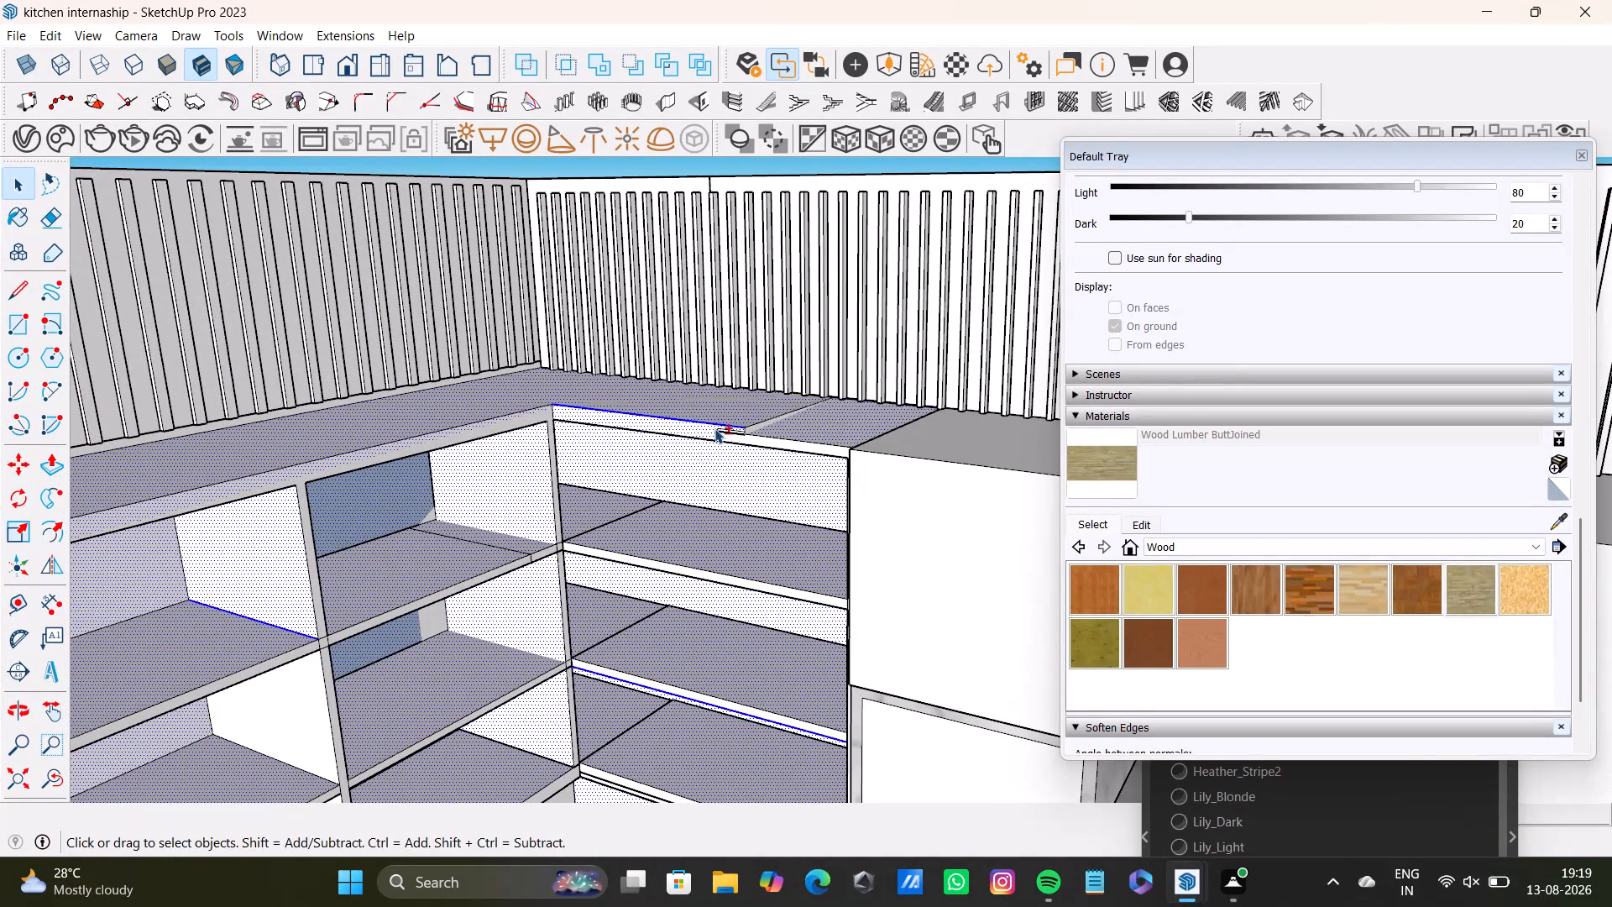
# Add the undersides of the open and corner units' tops and shelves and the narrow back strips to the selection.
pyautogui.keyDown('shift'); pyautogui.moveTo(711, 514); pyautogui.dragTo(705, 406, button='middle'); pyautogui.keyUp('shift')
pyautogui.moveTo(702, 517); pyautogui.dragTo(686, 326, button='middle')
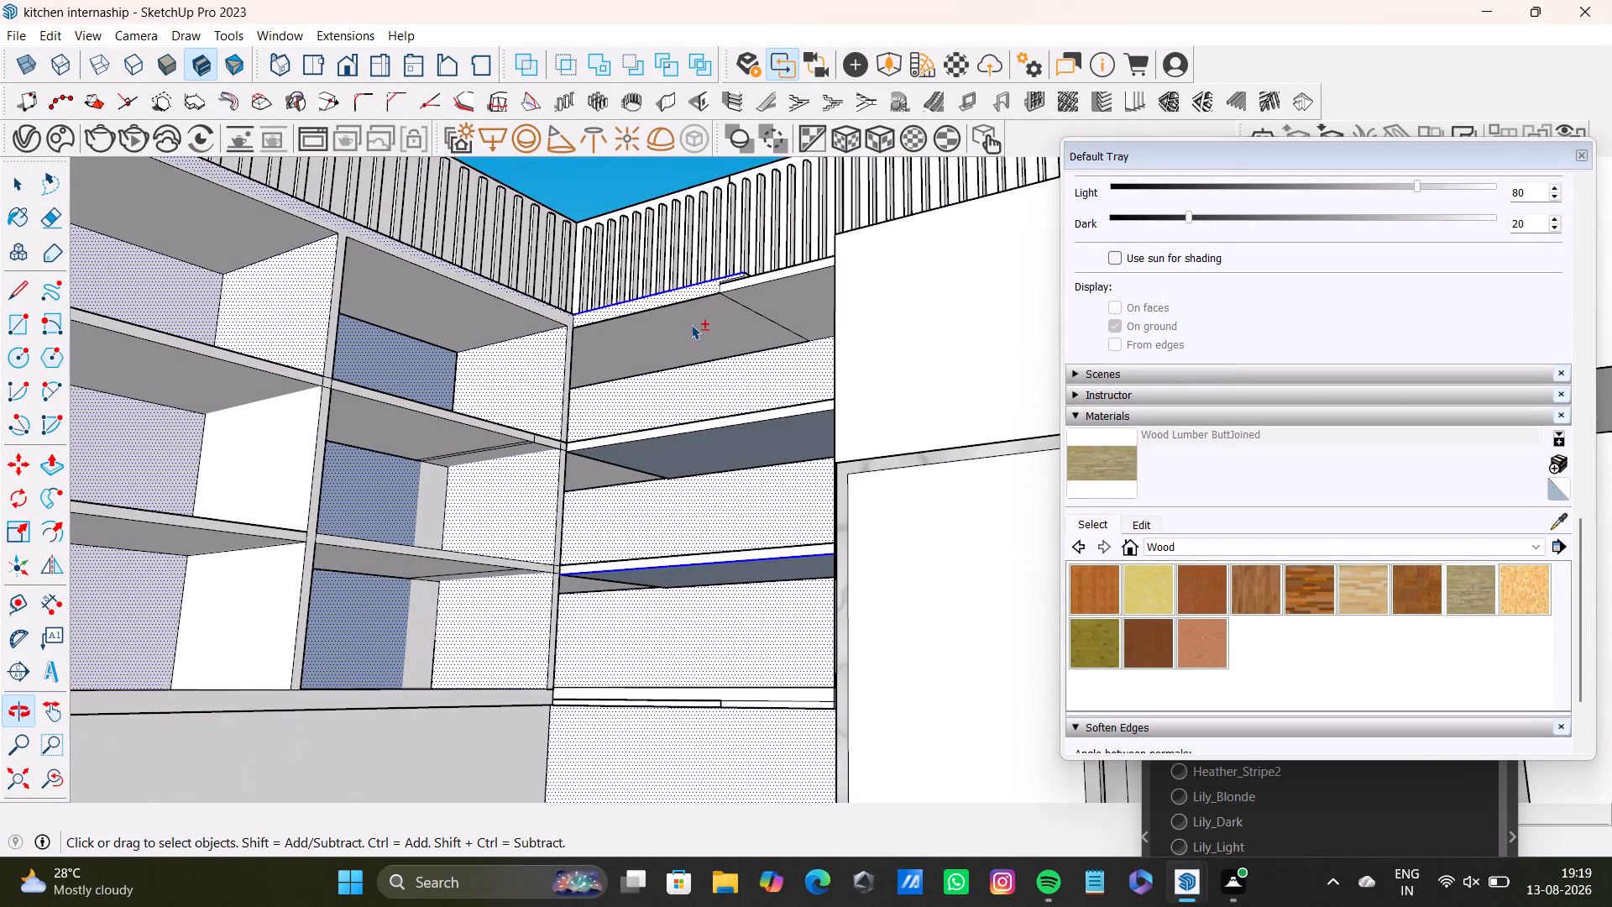
pyautogui.keyDown('shift'); pyautogui.click(692, 323); pyautogui.keyUp('shift')
pyautogui.keyDown('shift'); pyautogui.click(443, 307); pyautogui.keyUp('shift')
pyautogui.keyDown('shift'); pyautogui.click(800, 315); pyautogui.keyUp('shift')
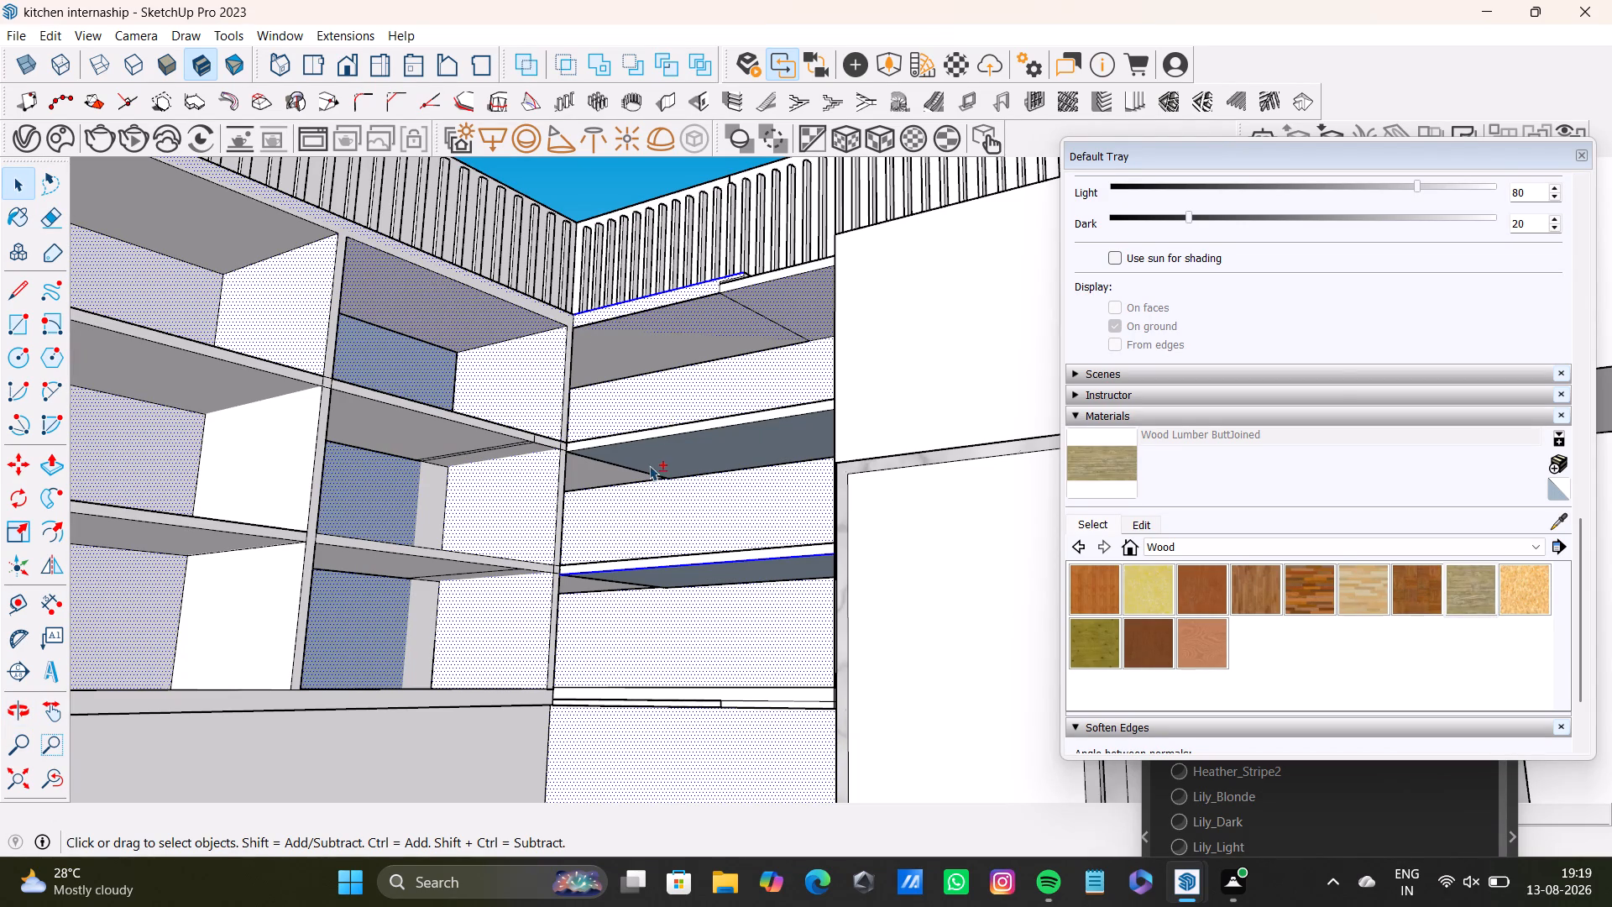
pyautogui.keyDown('shift'); pyautogui.click(648, 465); pyautogui.keyUp('shift')
pyautogui.keyDown('shift'); pyautogui.click(586, 480); pyautogui.keyUp('shift')
pyautogui.keyDown('shift'); pyautogui.click(494, 443); pyautogui.keyUp('shift')
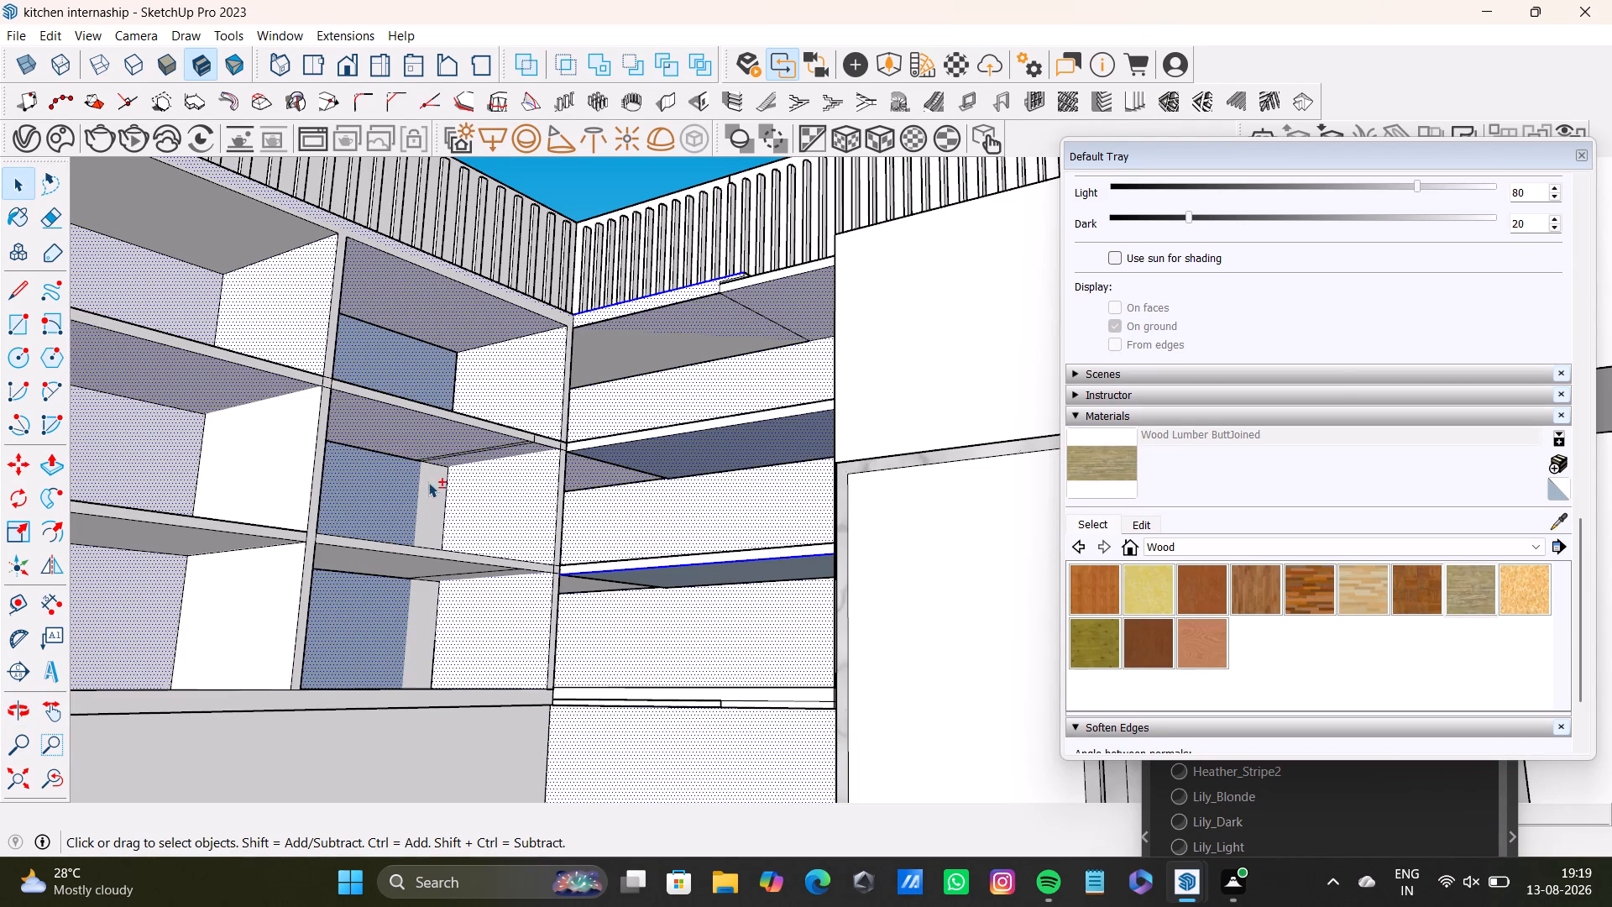
pyautogui.keyDown('shift'); pyautogui.click(428, 494); pyautogui.keyUp('shift')
pyautogui.keyDown('shift'); pyautogui.click(413, 615); pyautogui.keyUp('shift')
pyautogui.keyDown('shift'); pyautogui.click(411, 567); pyautogui.keyUp('shift')
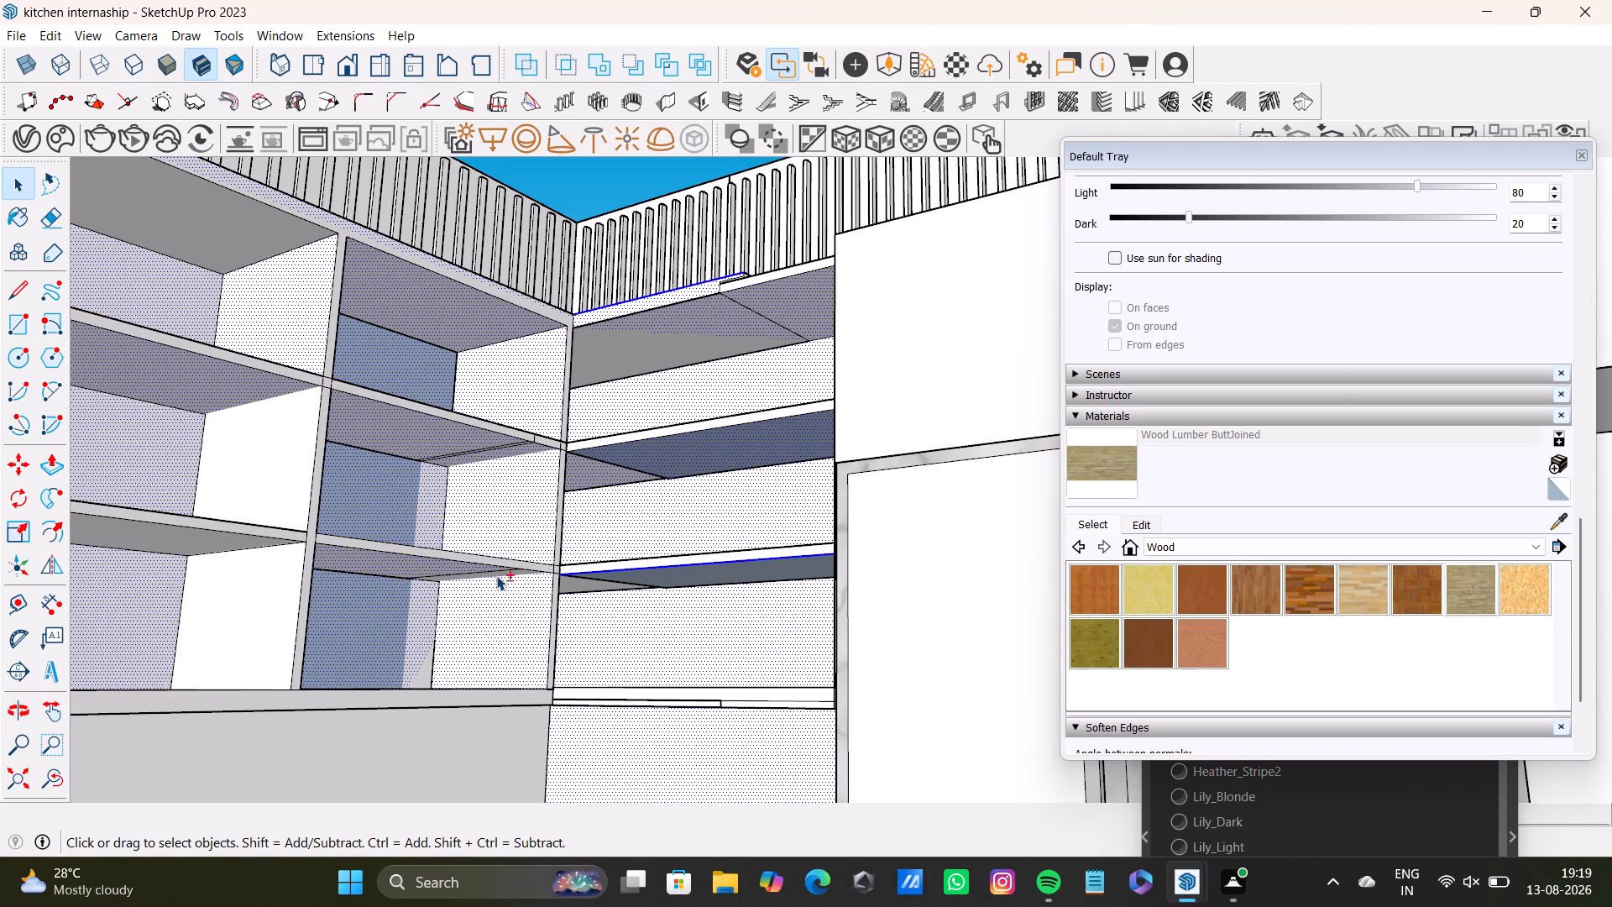
pyautogui.keyDown('shift'); pyautogui.click(500, 568); pyautogui.keyUp('shift')
pyautogui.keyDown('shift'); pyautogui.click(512, 577); pyautogui.keyUp('shift')
# Add the corner post's front face, the remaining corner shelf undersides and the open unit's upper compartment ceiling to the selection.
pyautogui.keyDown('shift'); pyautogui.scroll(3, 504, 585); pyautogui.keyUp('shift')
pyautogui.moveTo(523, 596); pyautogui.dragTo(527, 517, button='middle')
pyautogui.keyDown('shift'); pyautogui.click(557, 538); pyautogui.keyUp('shift')
pyautogui.keyDown('shift'); pyautogui.click(564, 540); pyautogui.keyUp('shift')
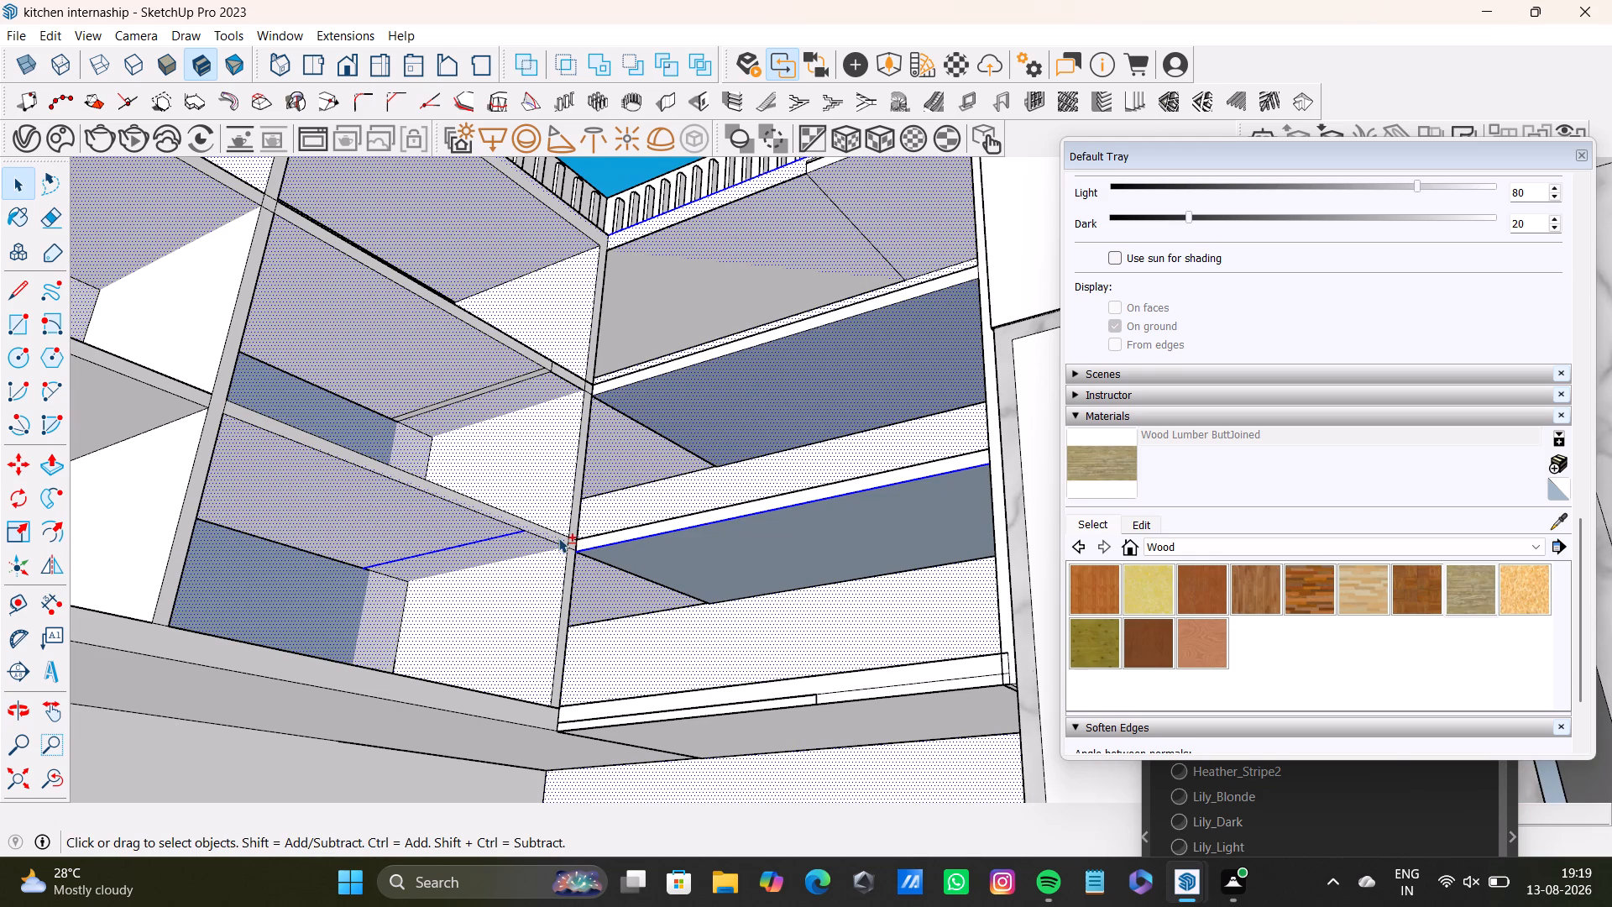
pyautogui.keyDown('shift'); pyautogui.click(573, 527); pyautogui.keyUp('shift')
pyautogui.keyDown('shift'); pyautogui.click(567, 596); pyautogui.keyUp('shift')
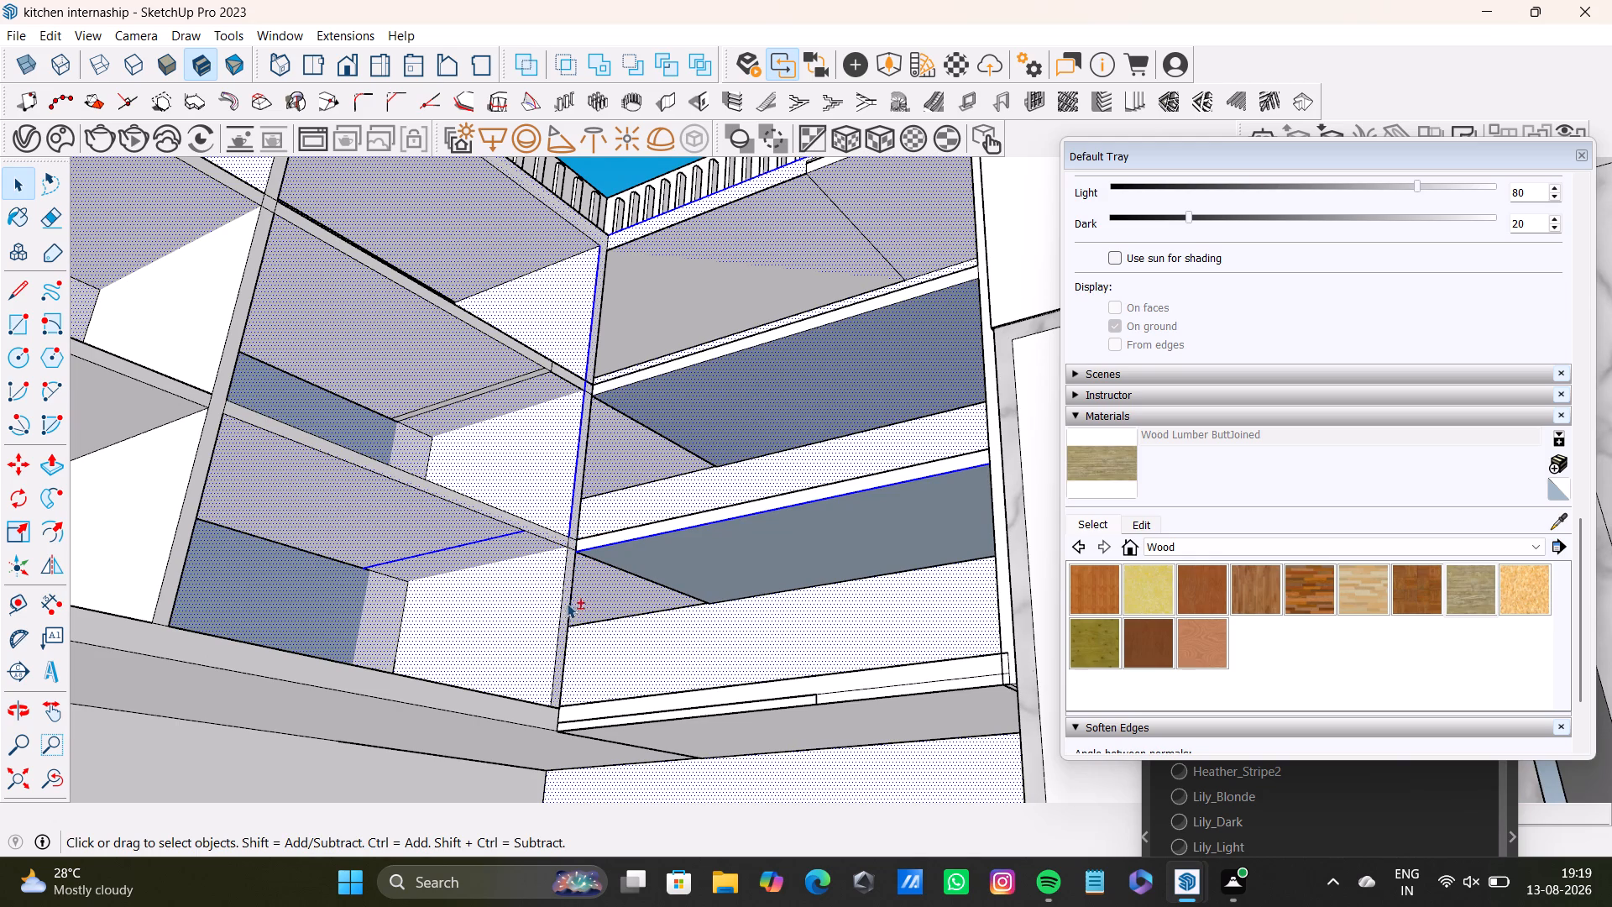
pyautogui.keyDown('shift'); pyautogui.click(661, 529); pyautogui.keyUp('shift')
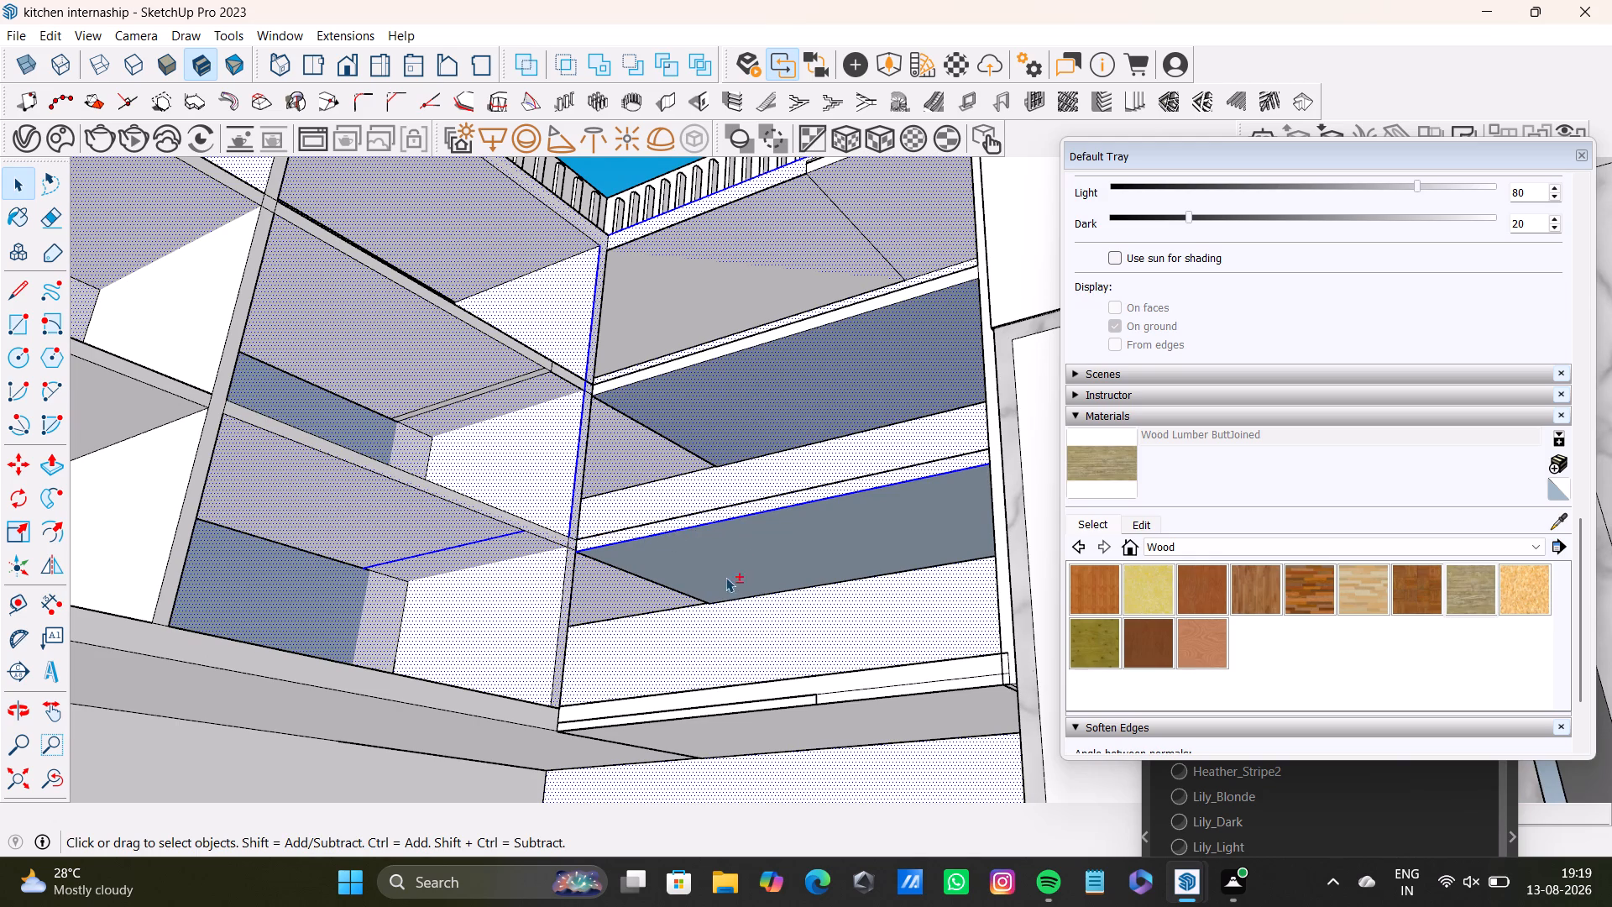
pyautogui.keyDown('shift'); pyautogui.click(735, 557); pyautogui.keyUp('shift')
pyautogui.moveTo(649, 628); pyautogui.dragTo(494, 679, button='middle')
pyautogui.keyDown('shift'); pyautogui.moveTo(386, 542); pyautogui.dragTo(441, 530, button='middle'); pyautogui.keyUp('shift')
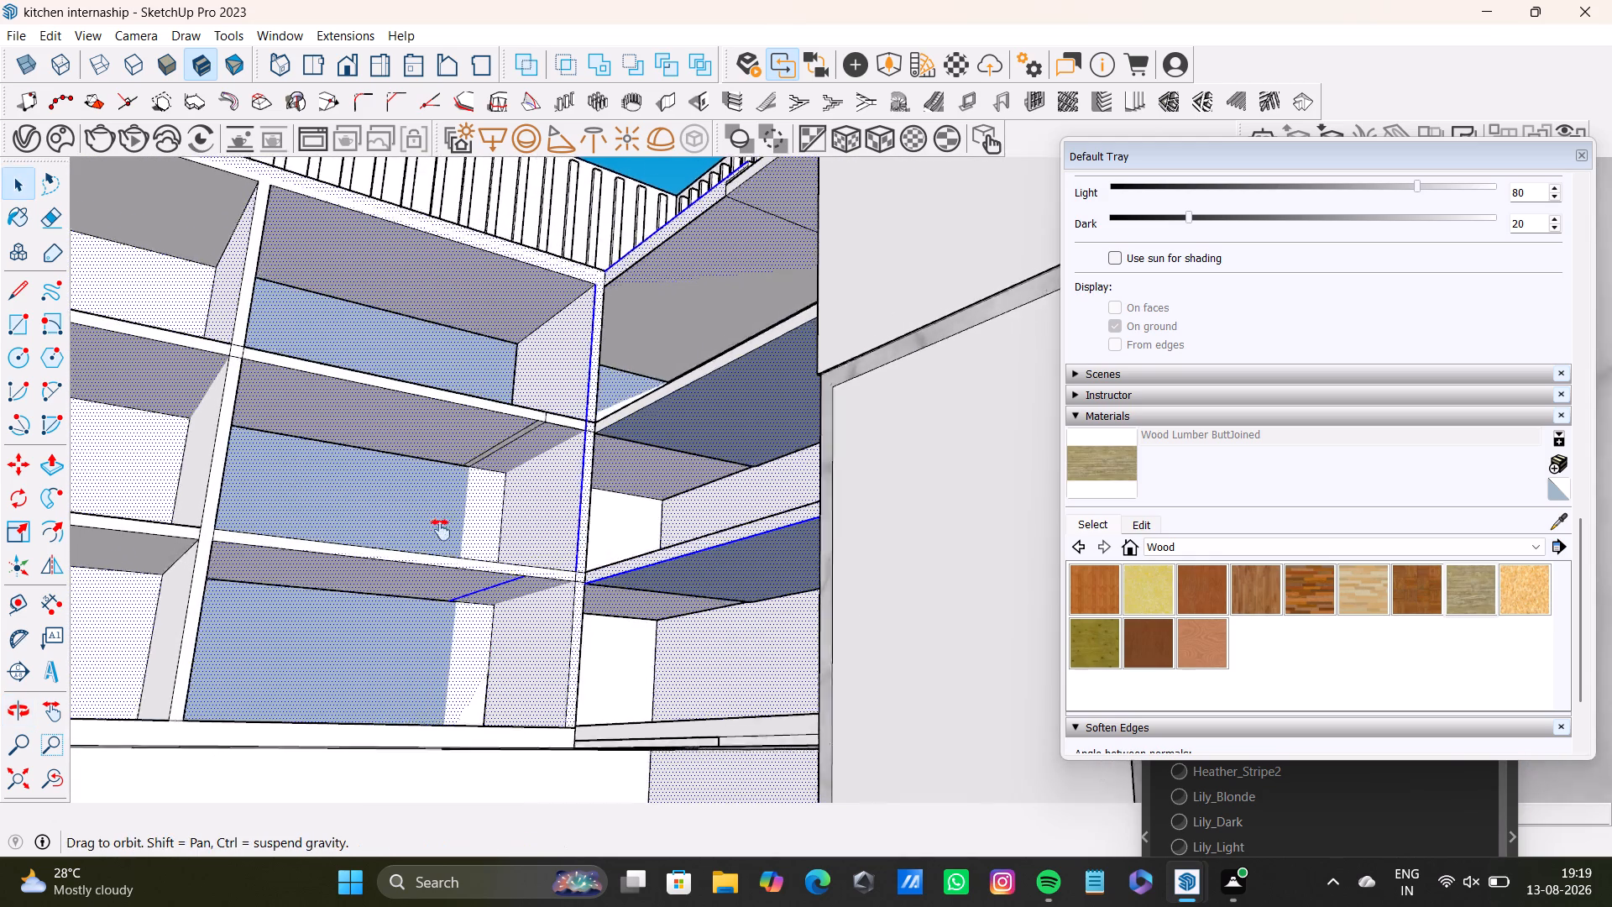
pyautogui.keyDown('shift'); pyautogui.moveTo(441, 530); pyautogui.dragTo(720, 646, button='middle'); pyautogui.keyUp('shift')
pyautogui.moveTo(726, 634); pyautogui.dragTo(516, 642, button='middle')
pyautogui.keyDown('shift'); pyautogui.click(542, 394); pyautogui.keyUp('shift')
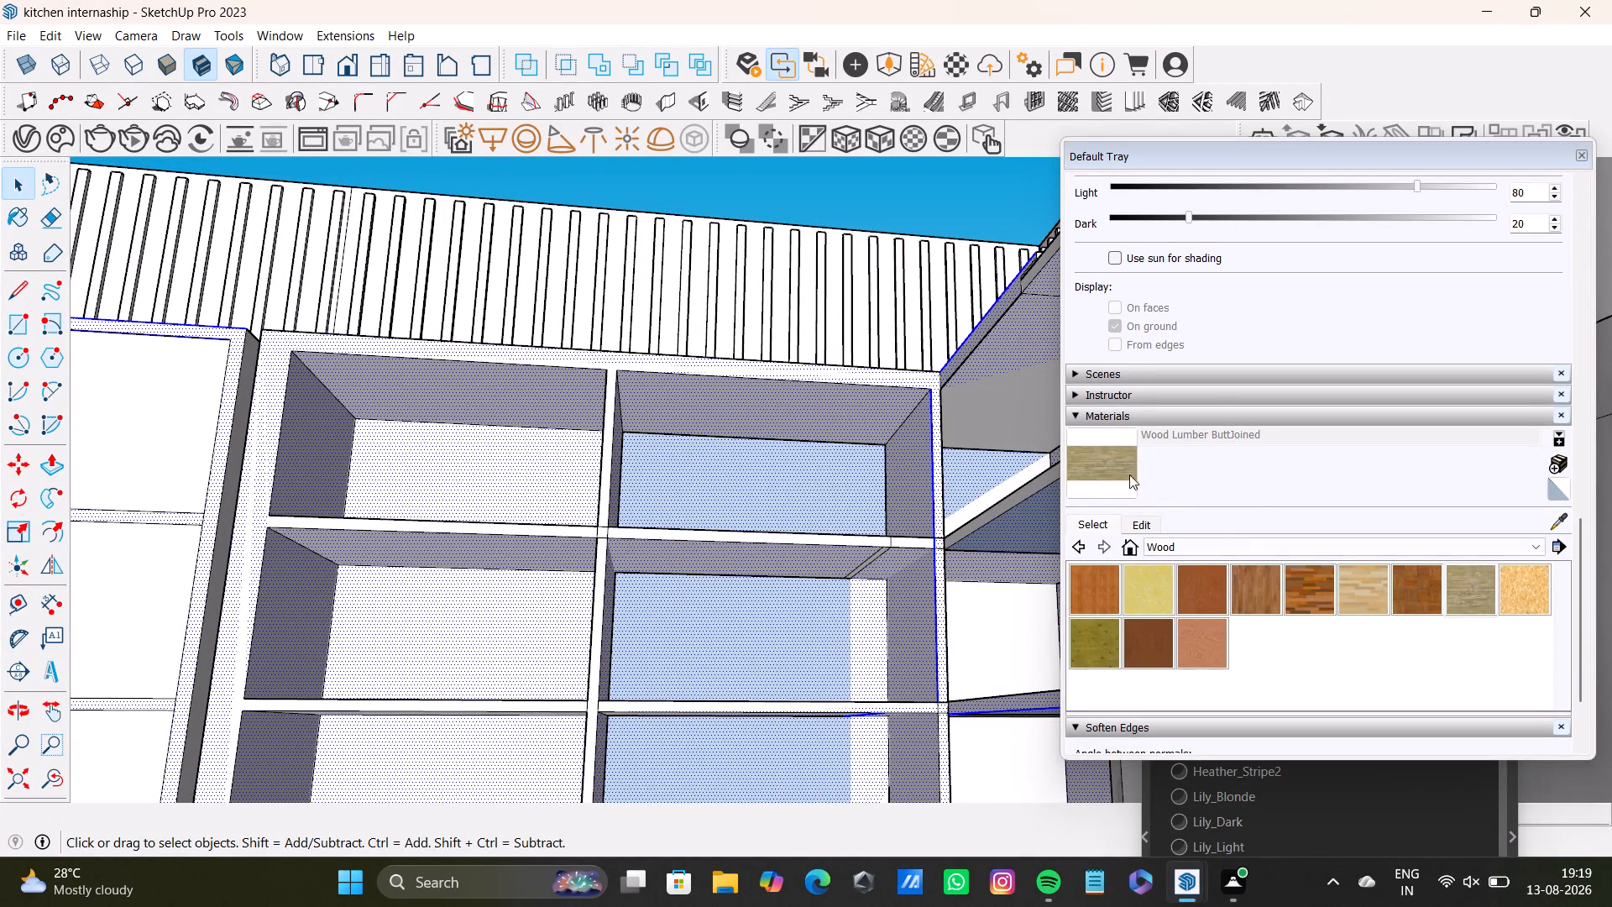
# Apply the Wood Lumber ButtJoined material to the selected cabinet faces.
pyautogui.rightClick(1105, 459)
pyautogui.rightClick(1105, 459)
pyautogui.click(1097, 464)
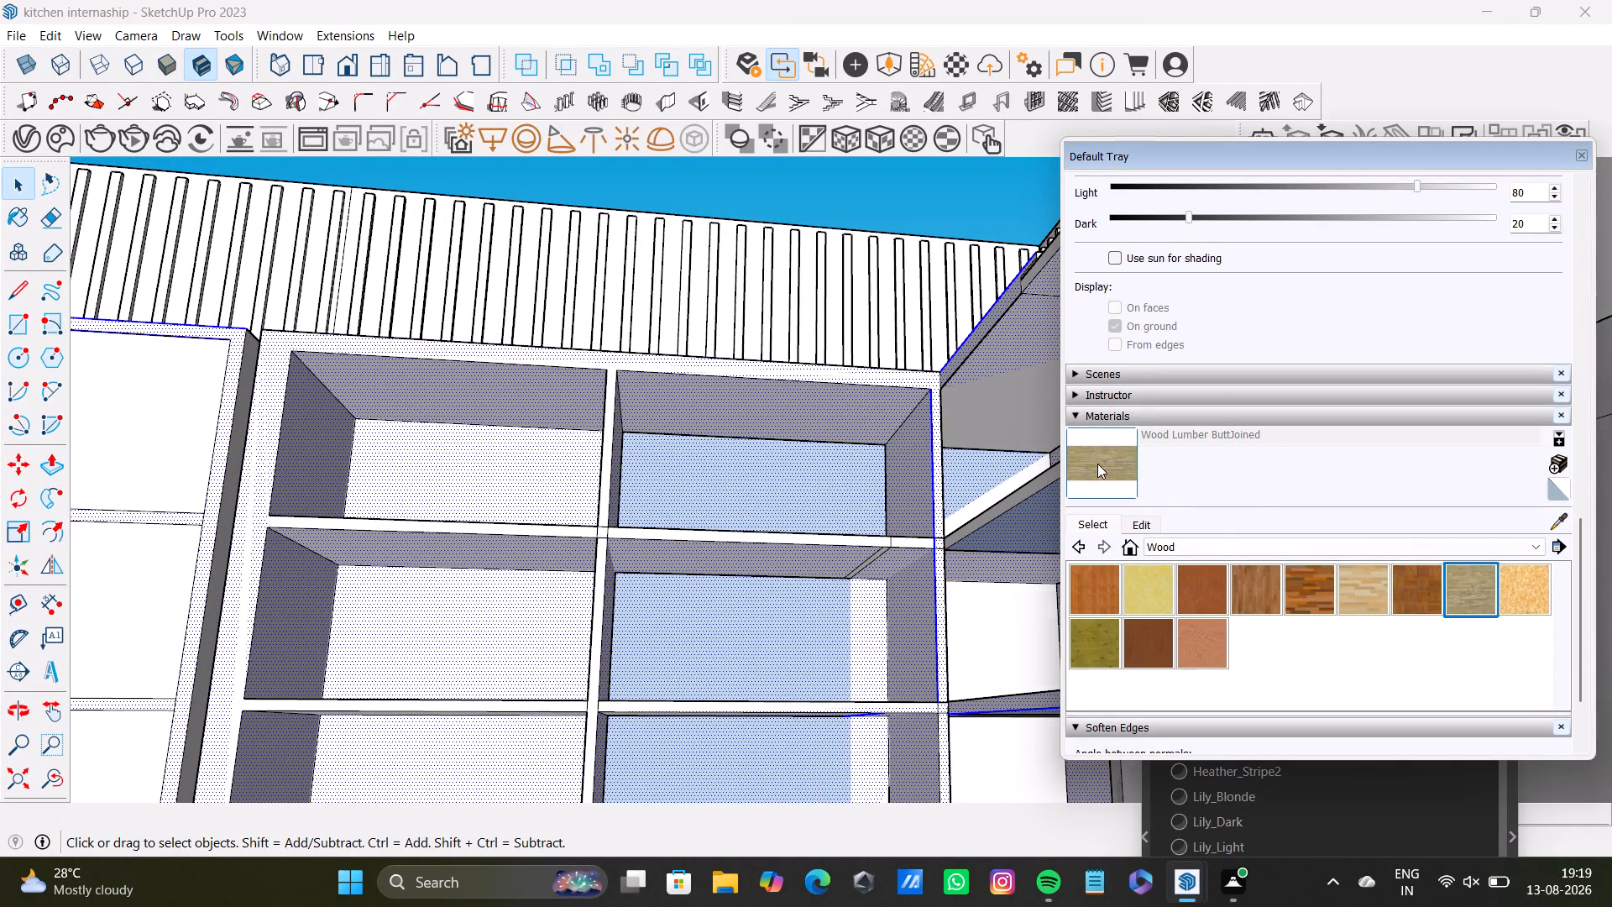
pyautogui.click(901, 389)
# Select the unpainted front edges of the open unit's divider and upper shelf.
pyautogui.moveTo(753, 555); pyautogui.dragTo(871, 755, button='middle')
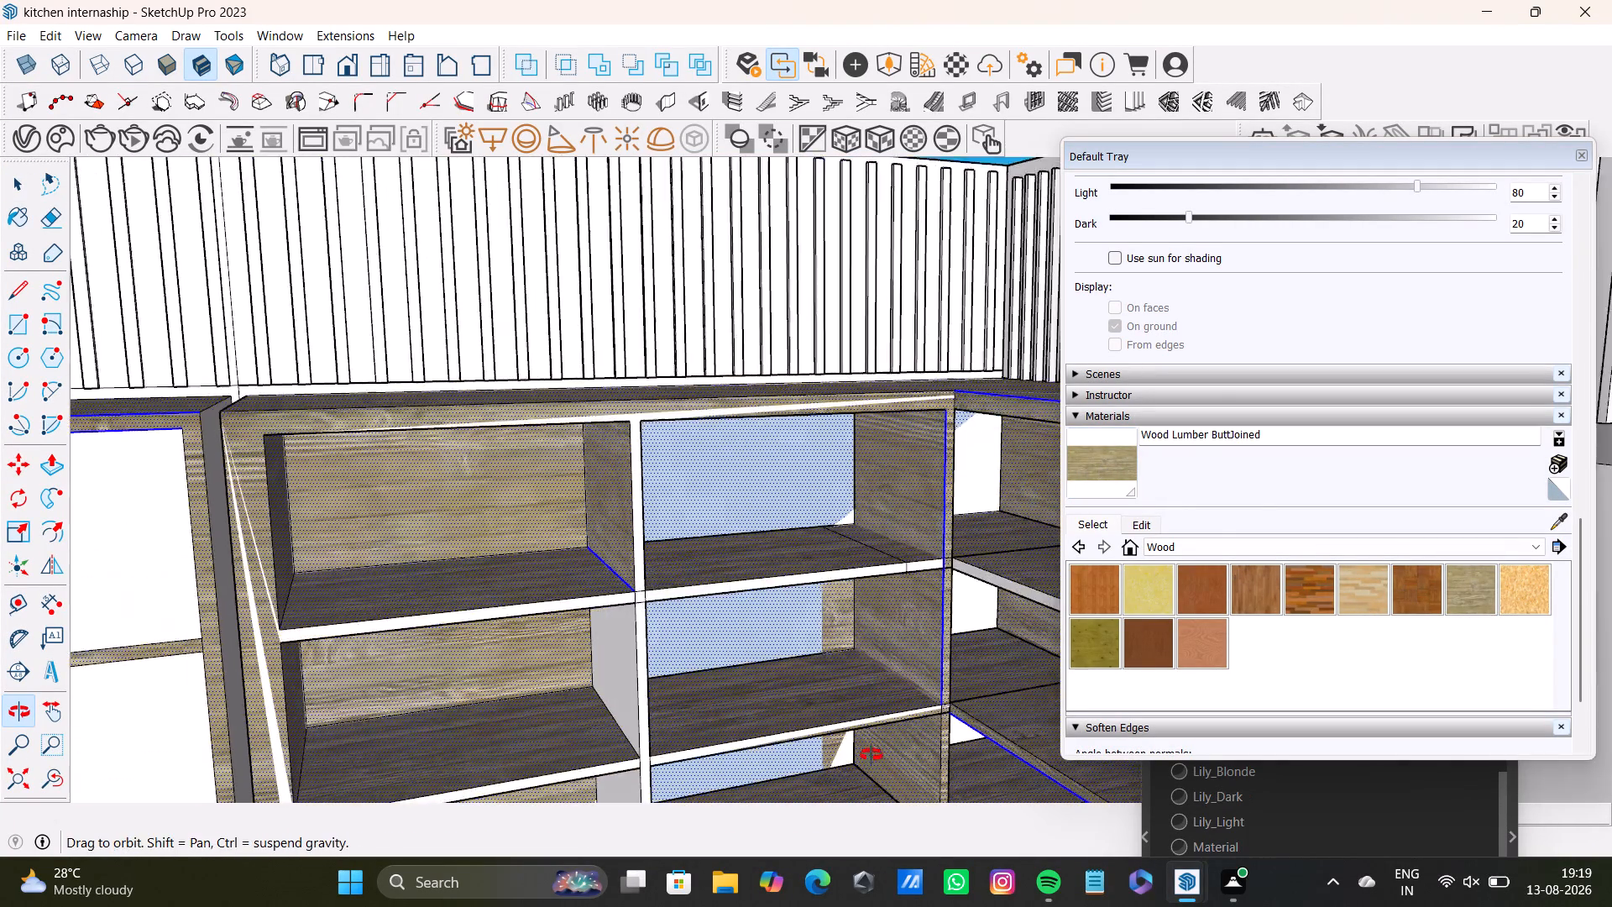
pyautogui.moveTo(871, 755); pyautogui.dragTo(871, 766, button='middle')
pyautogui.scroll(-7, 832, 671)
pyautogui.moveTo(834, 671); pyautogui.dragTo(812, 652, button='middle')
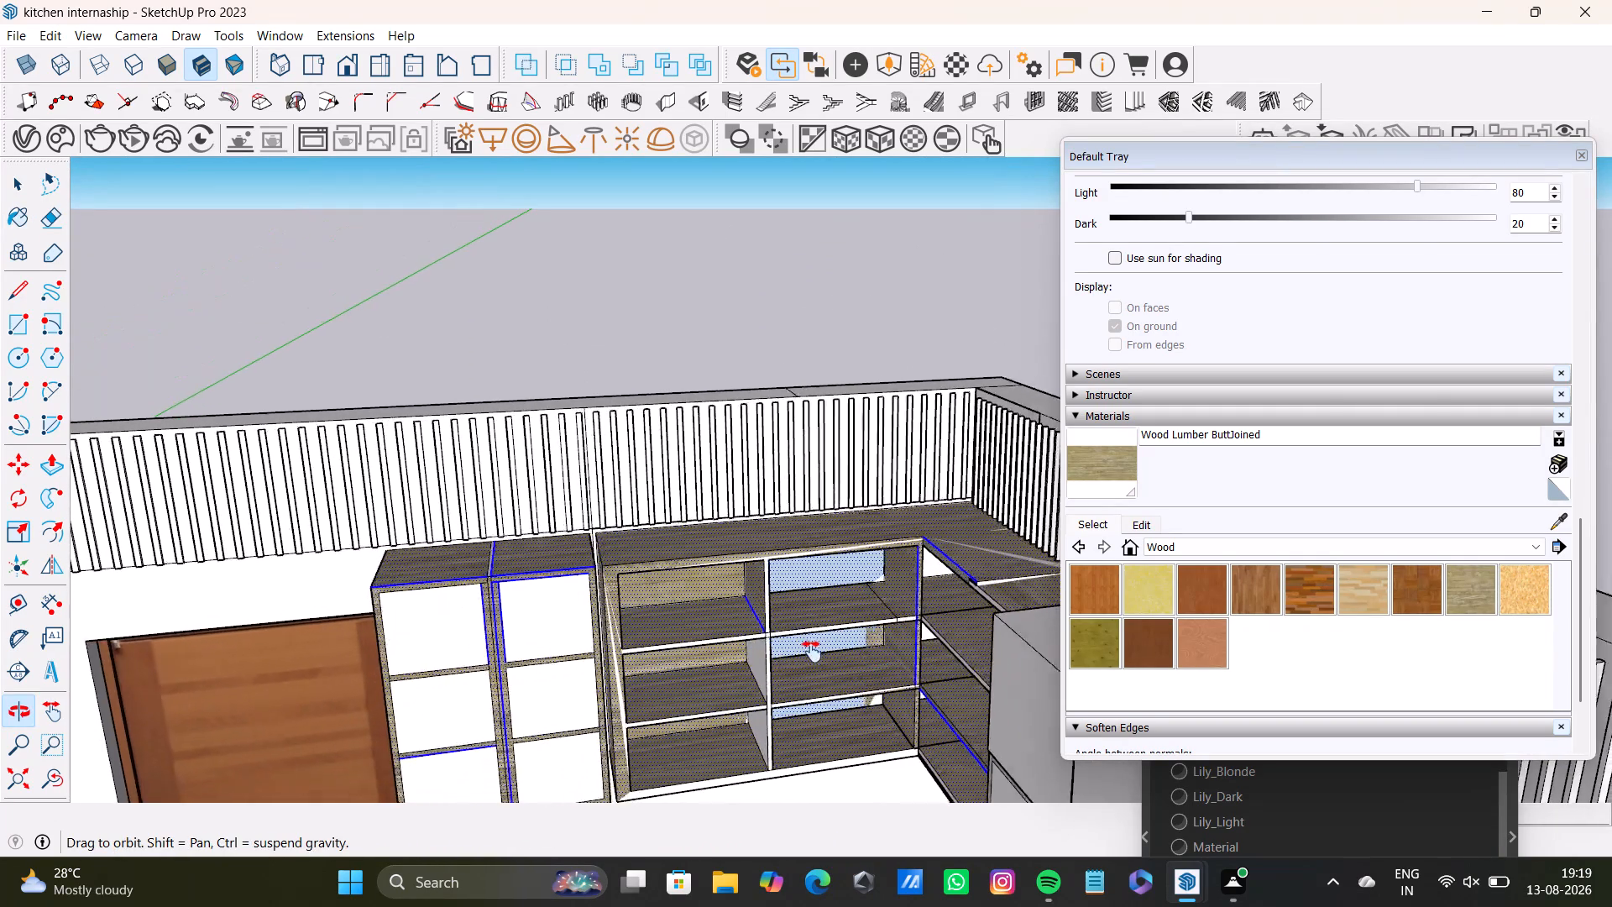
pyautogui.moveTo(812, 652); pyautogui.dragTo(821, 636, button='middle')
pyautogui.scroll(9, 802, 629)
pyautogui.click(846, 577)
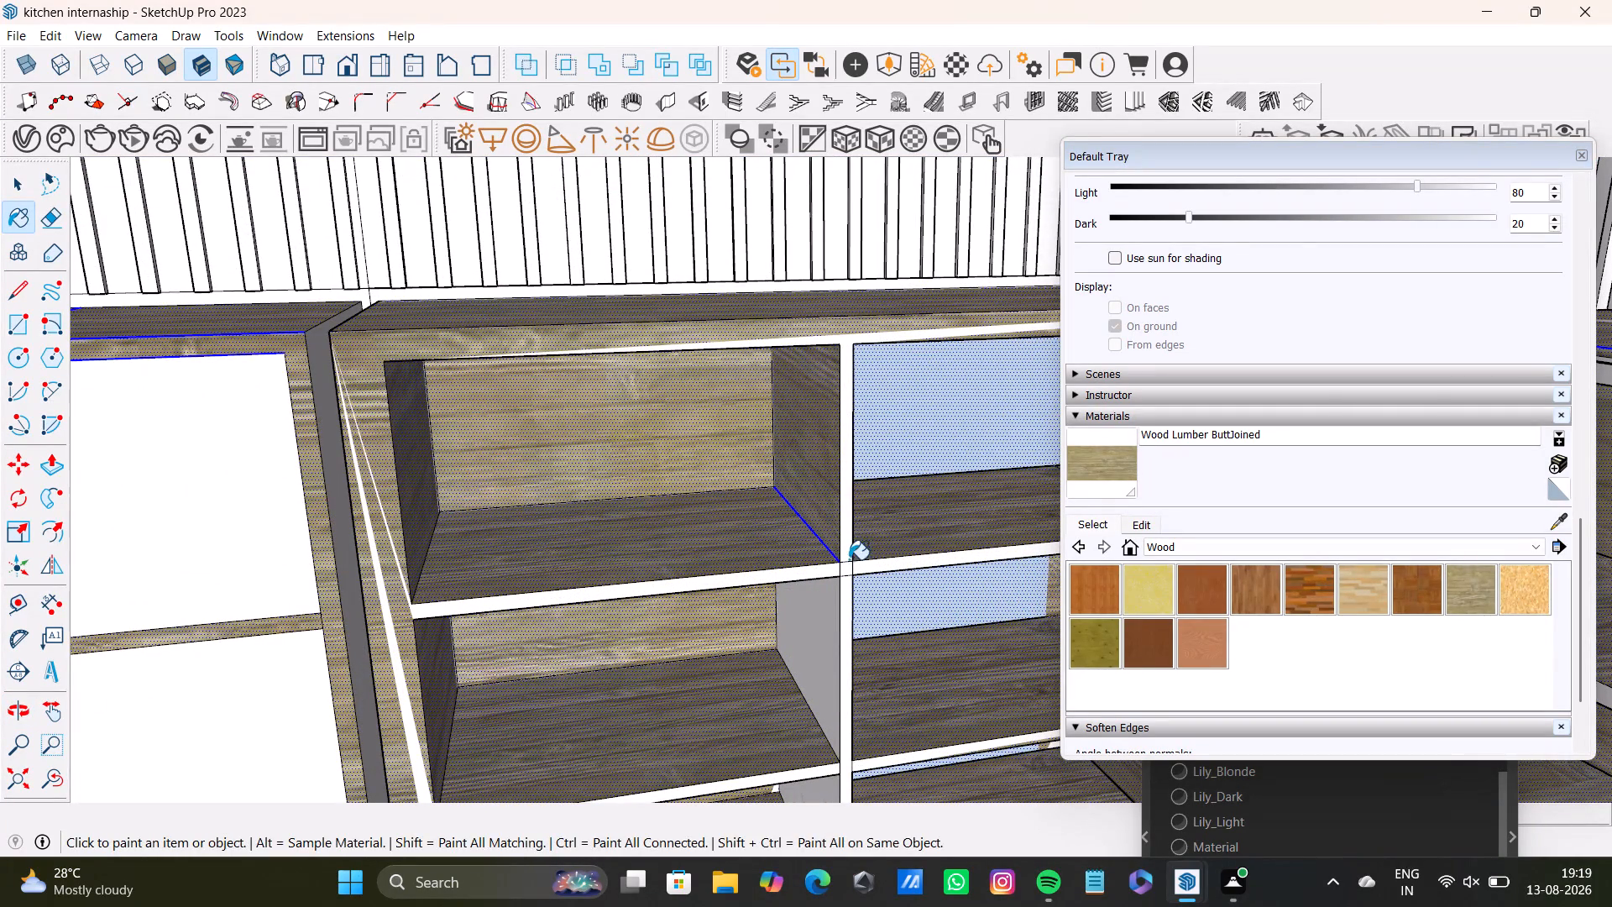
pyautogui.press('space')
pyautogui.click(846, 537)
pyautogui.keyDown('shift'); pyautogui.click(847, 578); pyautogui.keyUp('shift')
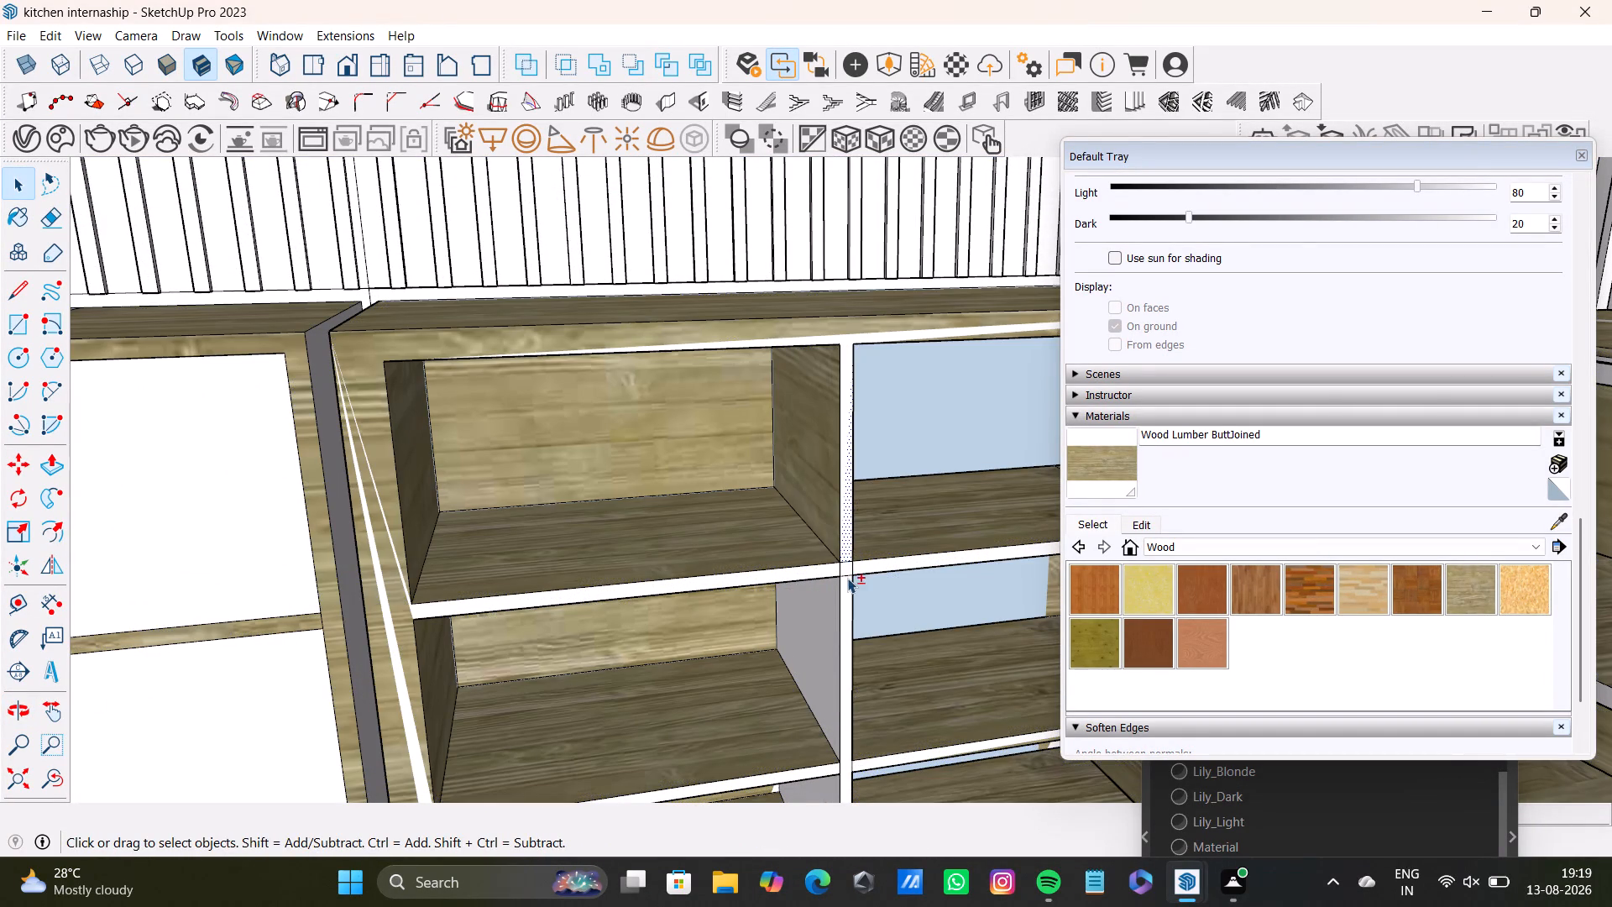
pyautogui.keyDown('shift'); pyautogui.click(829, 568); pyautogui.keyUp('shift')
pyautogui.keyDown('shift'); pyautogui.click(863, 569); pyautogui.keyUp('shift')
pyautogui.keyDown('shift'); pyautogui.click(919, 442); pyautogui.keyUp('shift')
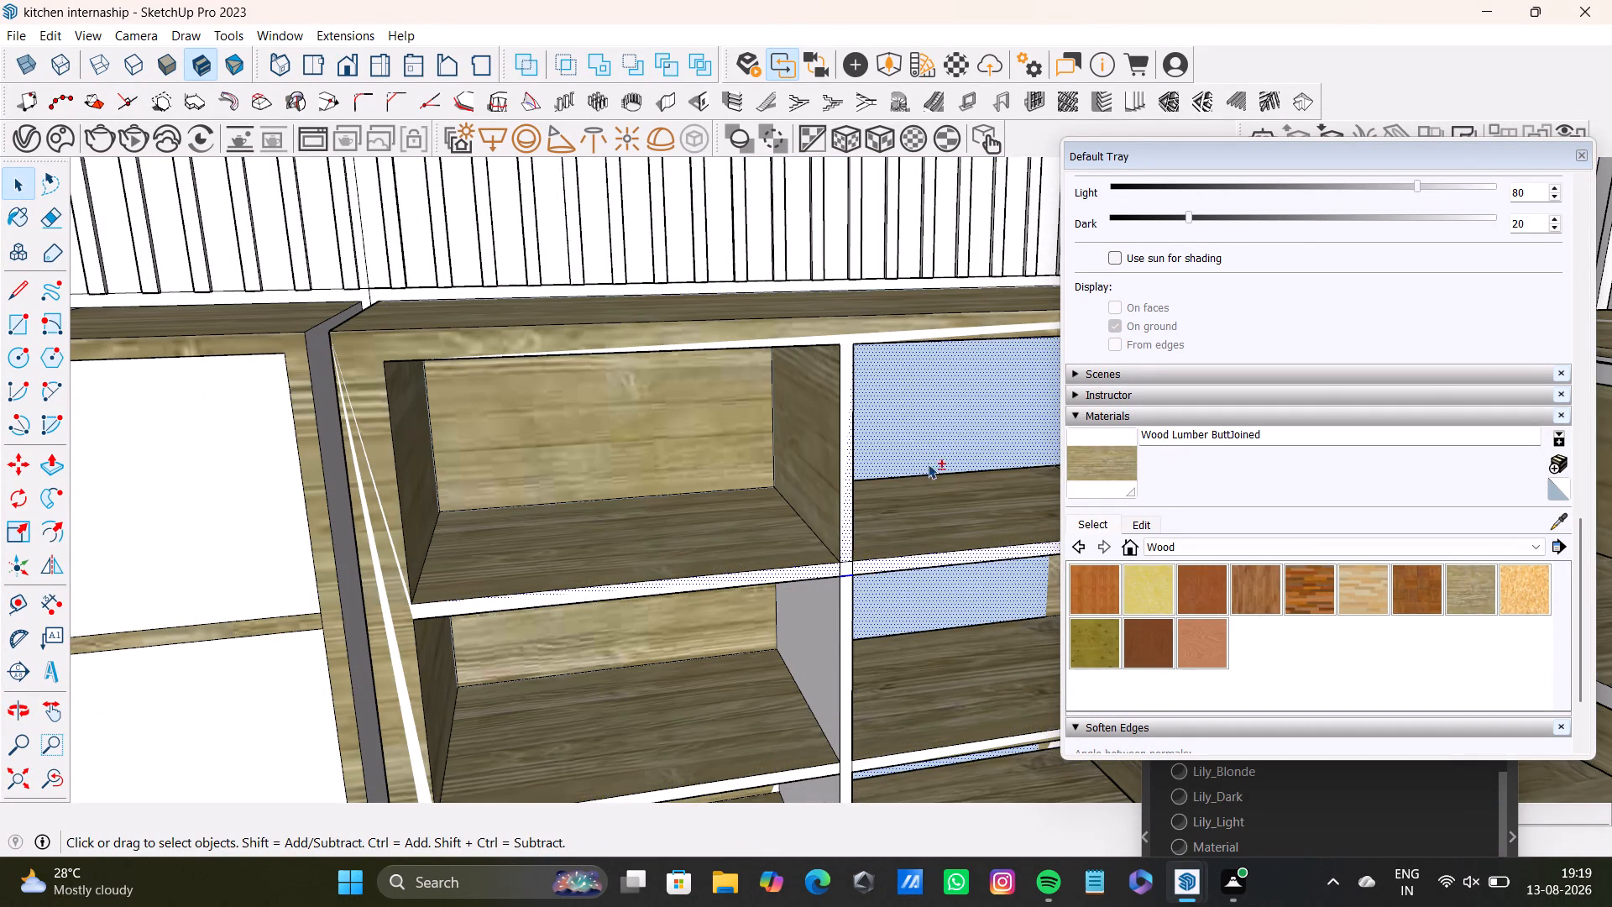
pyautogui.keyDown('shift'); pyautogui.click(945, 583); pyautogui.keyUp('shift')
# Reverse the unpainted back panel face behind the open unit's compartments nearest the corner.
pyautogui.keyDown('shift'); pyautogui.moveTo(929, 627); pyautogui.dragTo(752, 543, button='middle'); pyautogui.keyUp('shift')
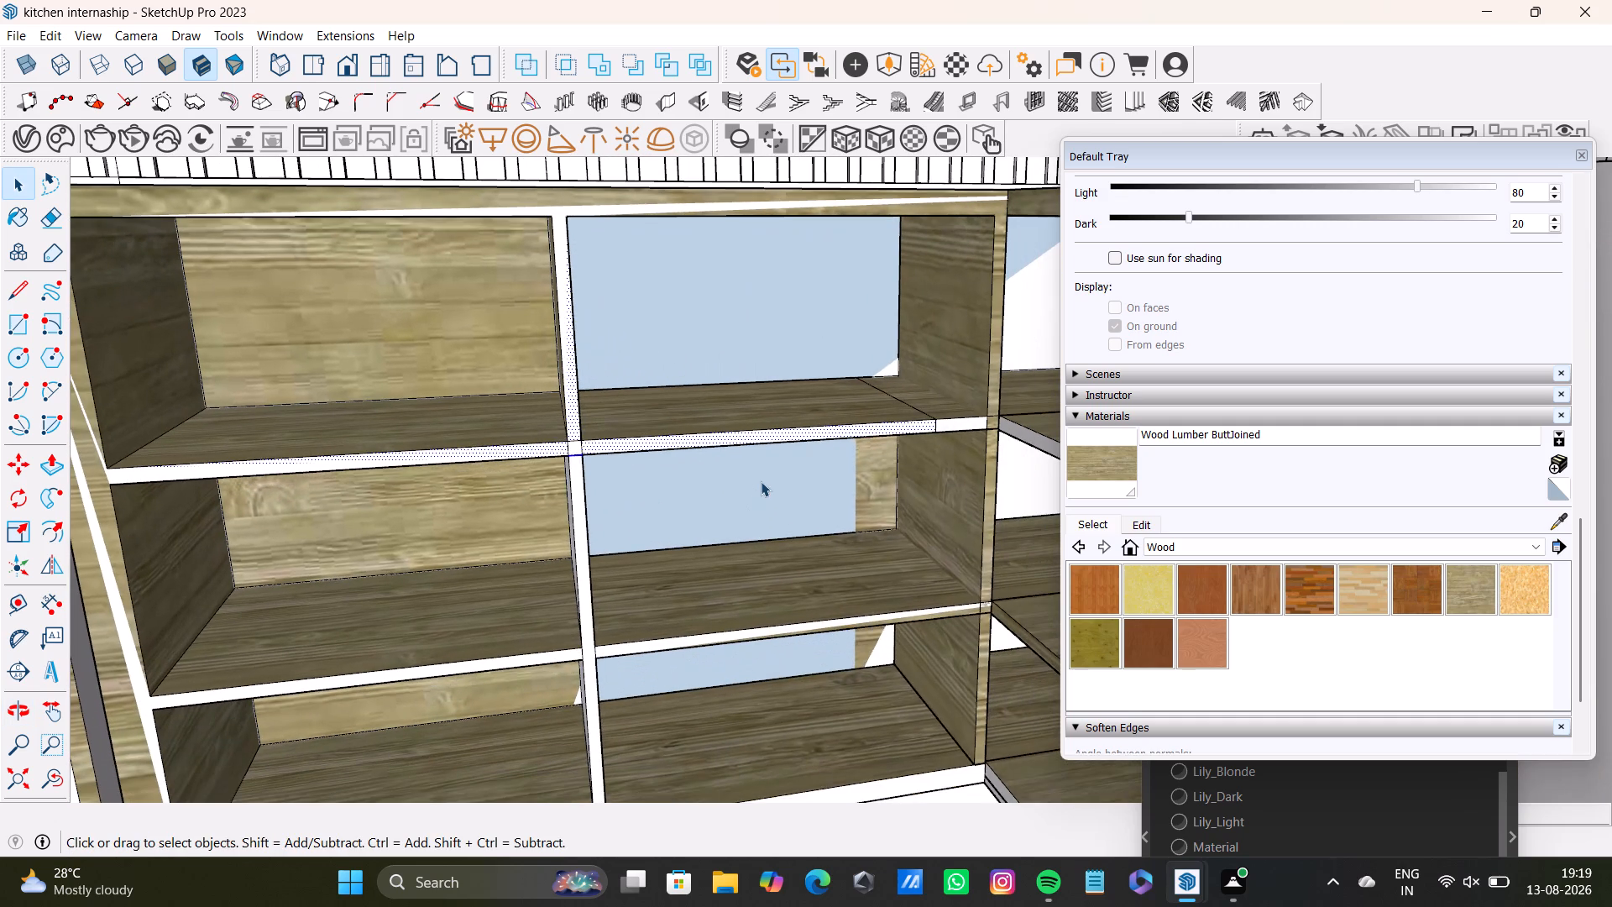
pyautogui.rightClick(761, 481)
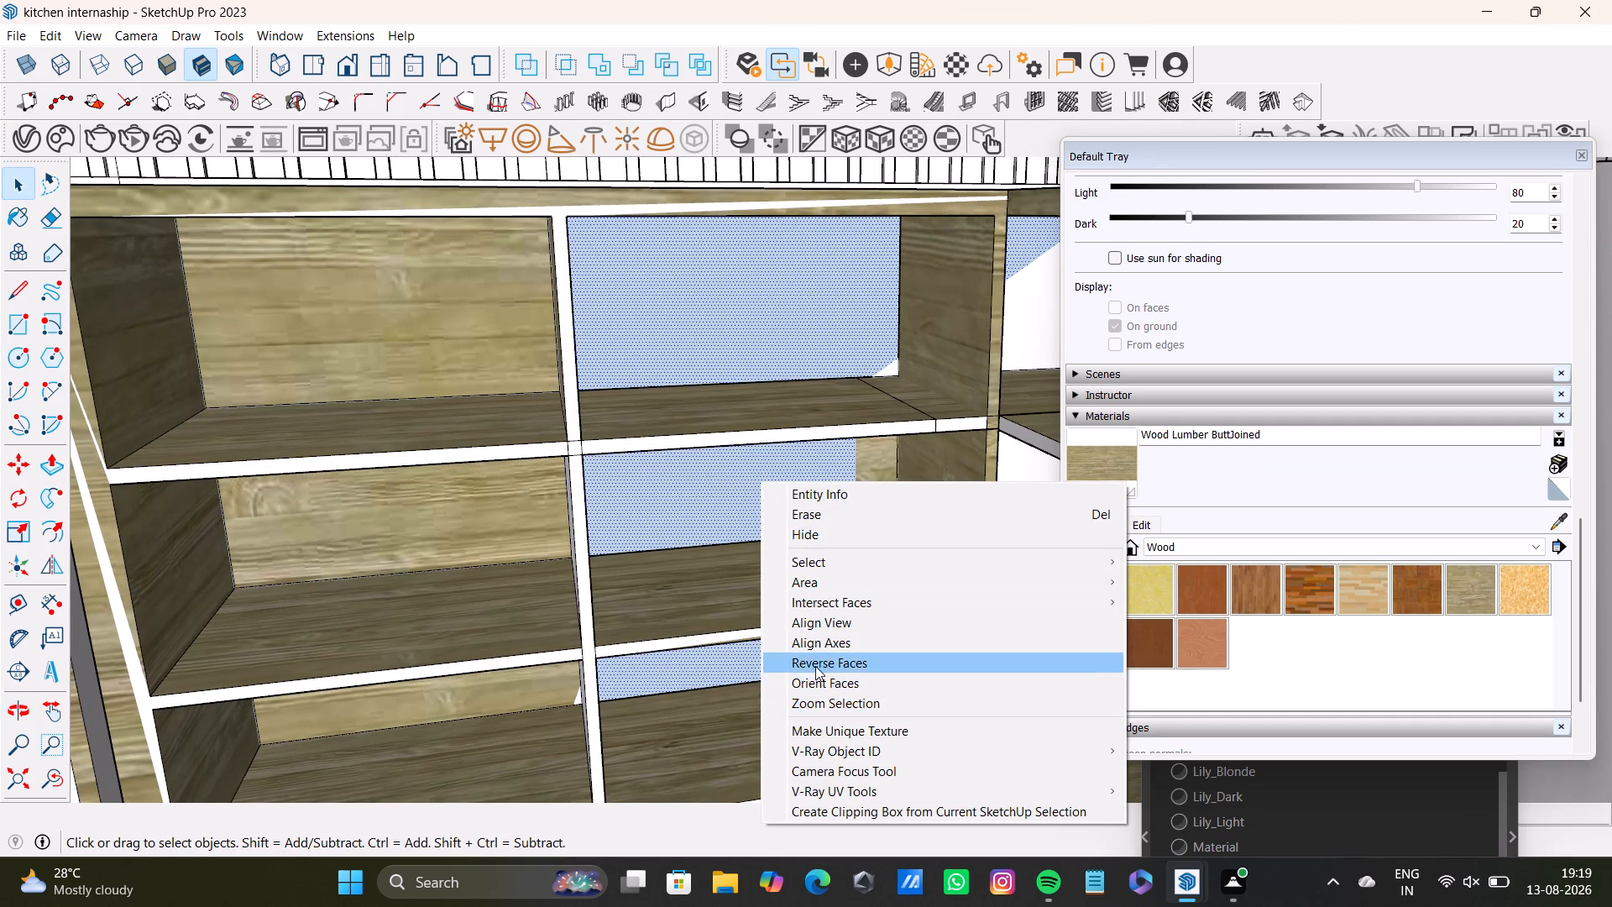
pyautogui.click(815, 666)
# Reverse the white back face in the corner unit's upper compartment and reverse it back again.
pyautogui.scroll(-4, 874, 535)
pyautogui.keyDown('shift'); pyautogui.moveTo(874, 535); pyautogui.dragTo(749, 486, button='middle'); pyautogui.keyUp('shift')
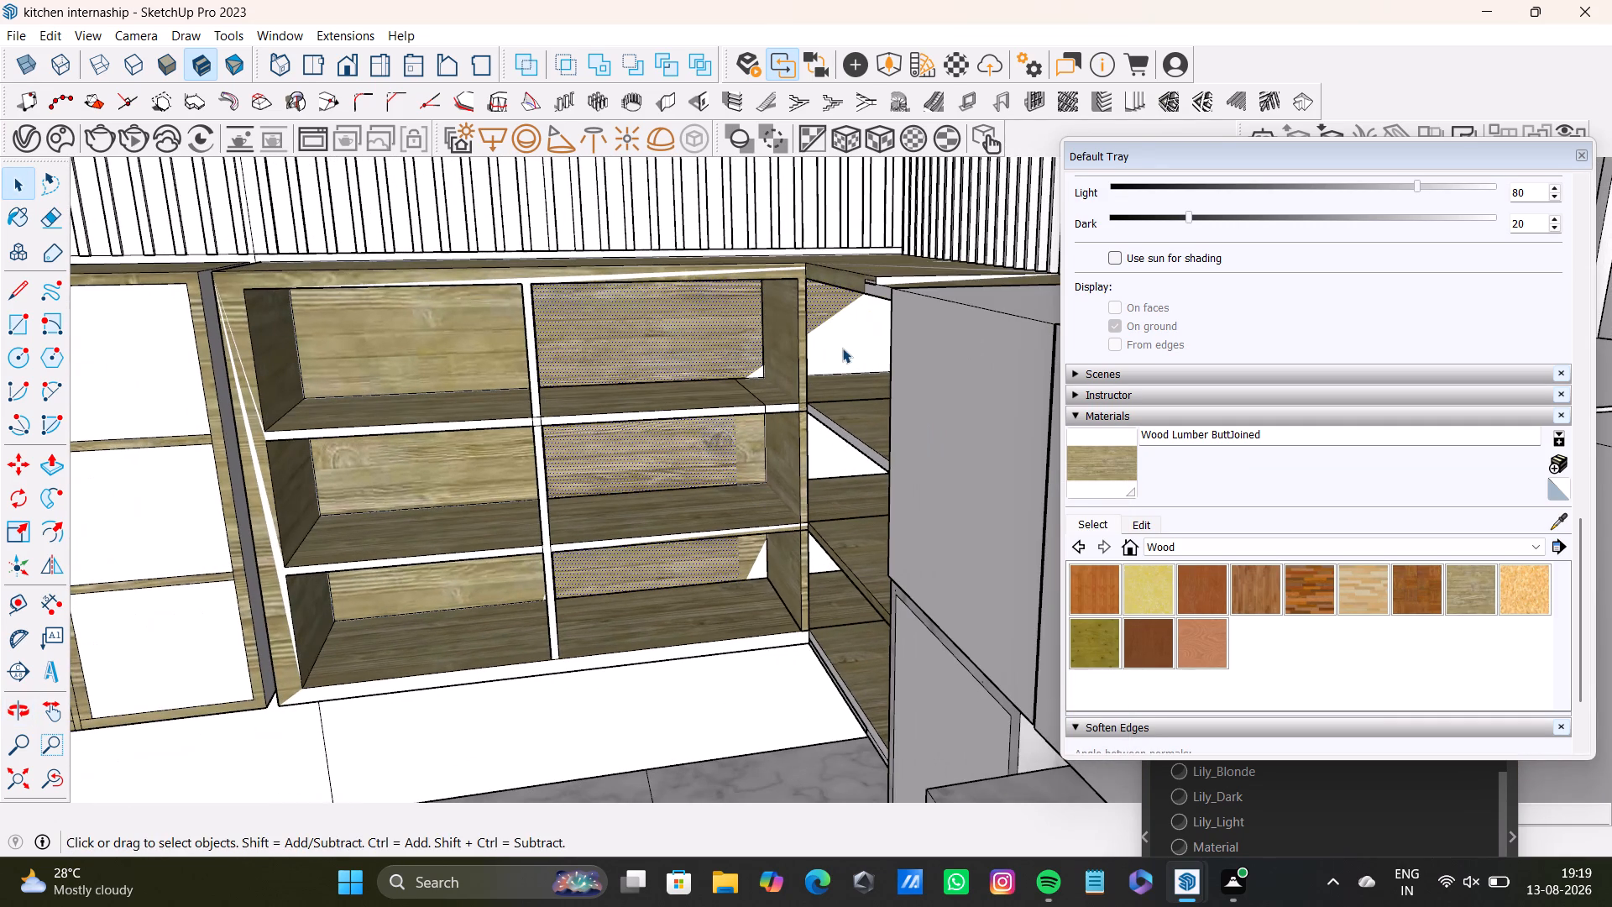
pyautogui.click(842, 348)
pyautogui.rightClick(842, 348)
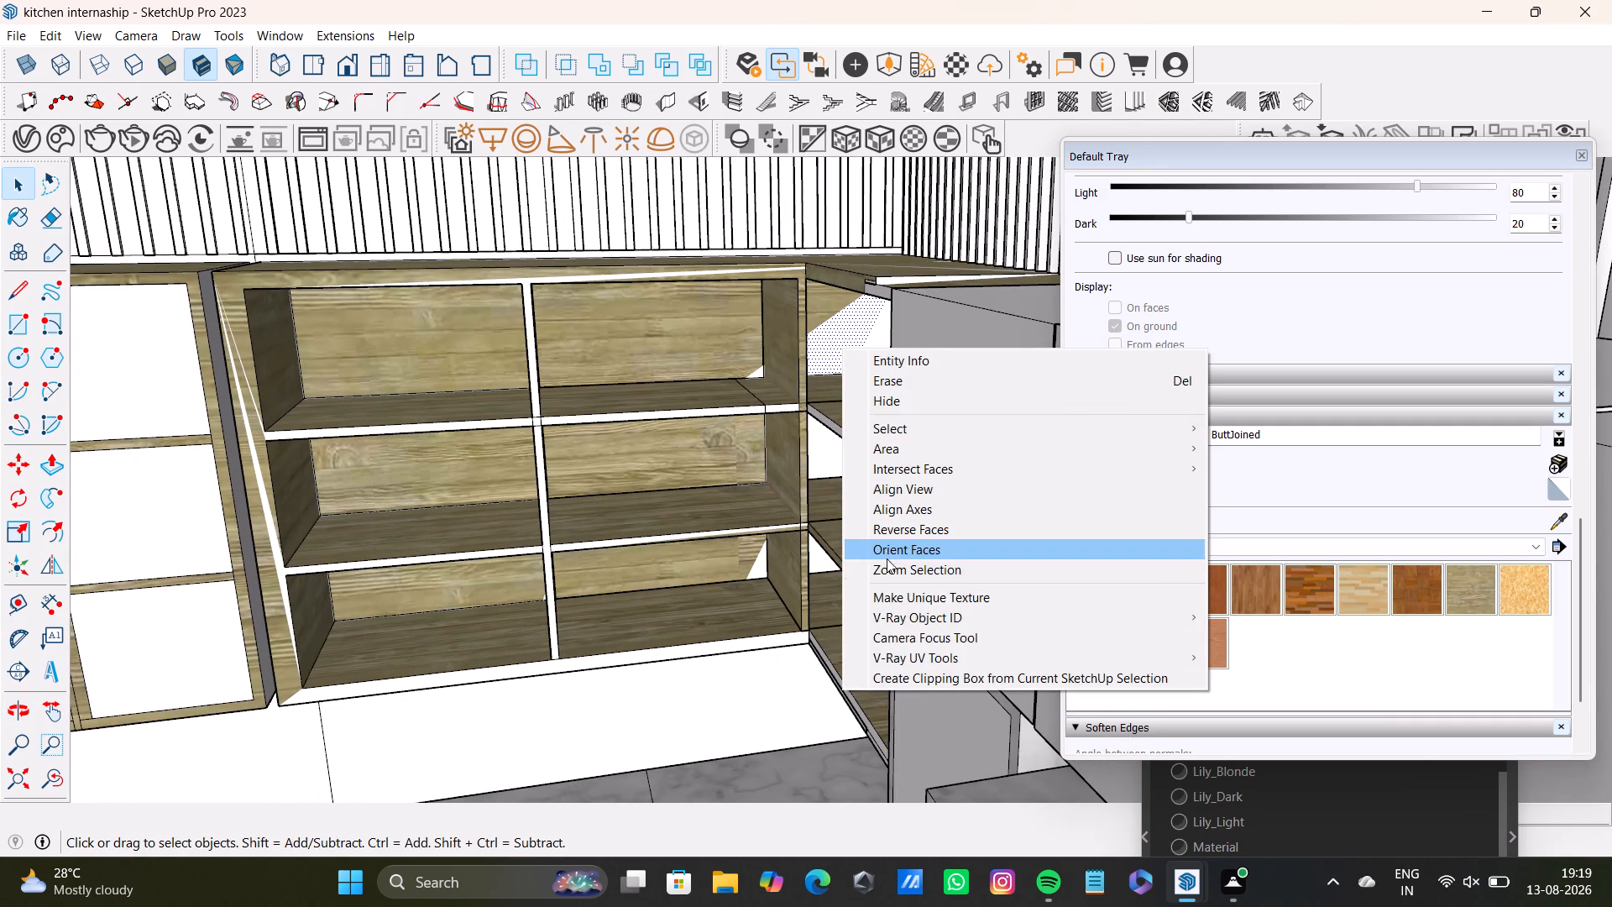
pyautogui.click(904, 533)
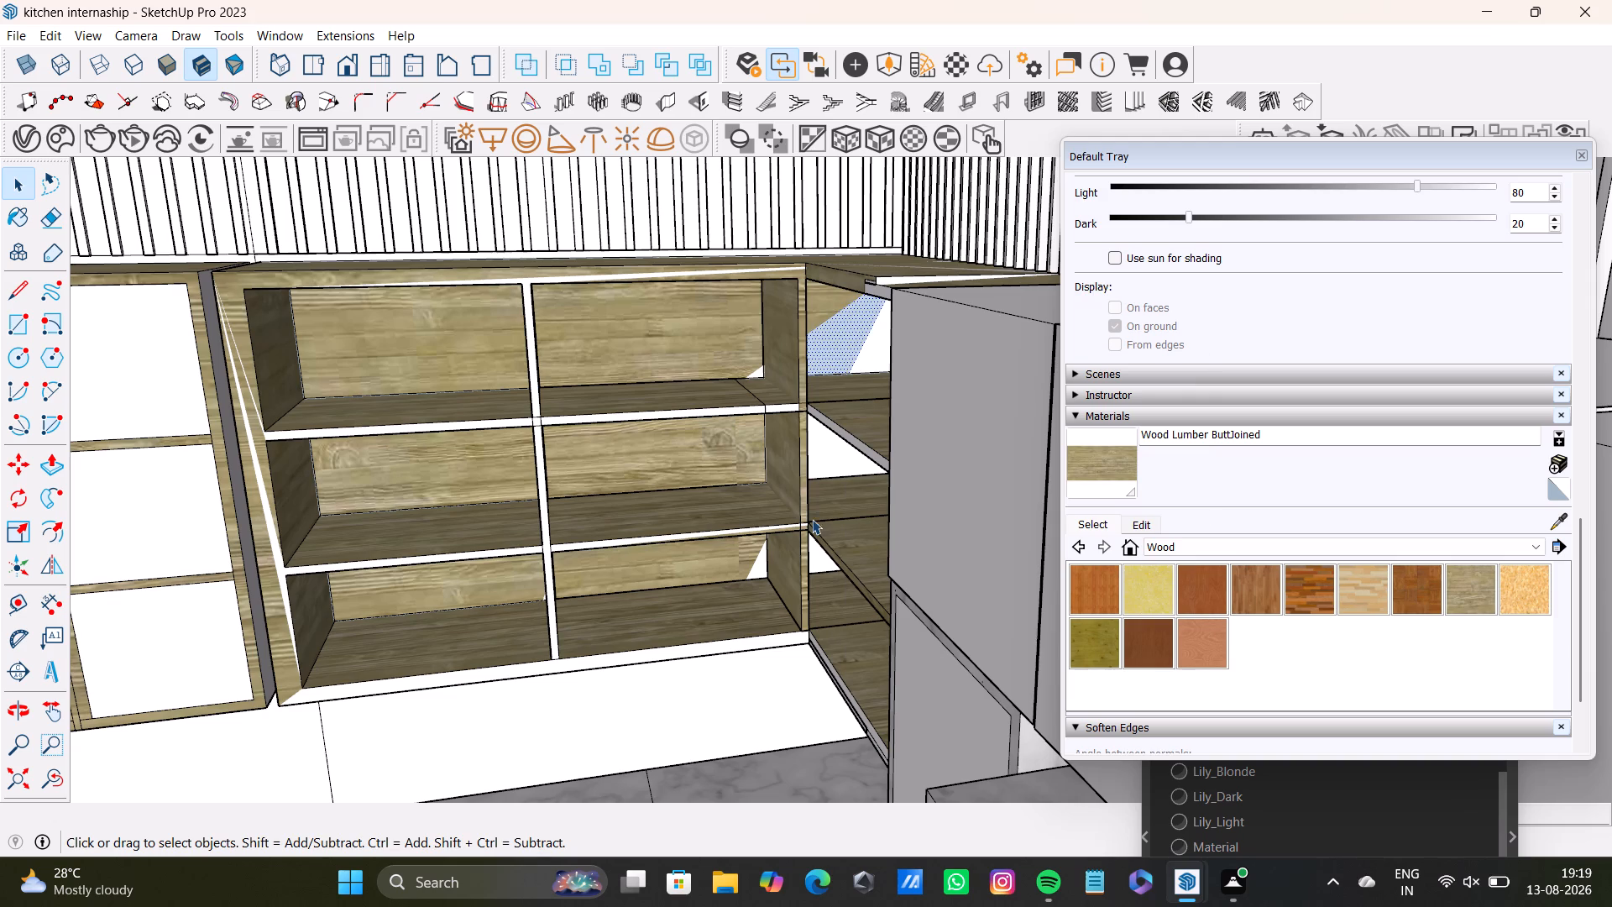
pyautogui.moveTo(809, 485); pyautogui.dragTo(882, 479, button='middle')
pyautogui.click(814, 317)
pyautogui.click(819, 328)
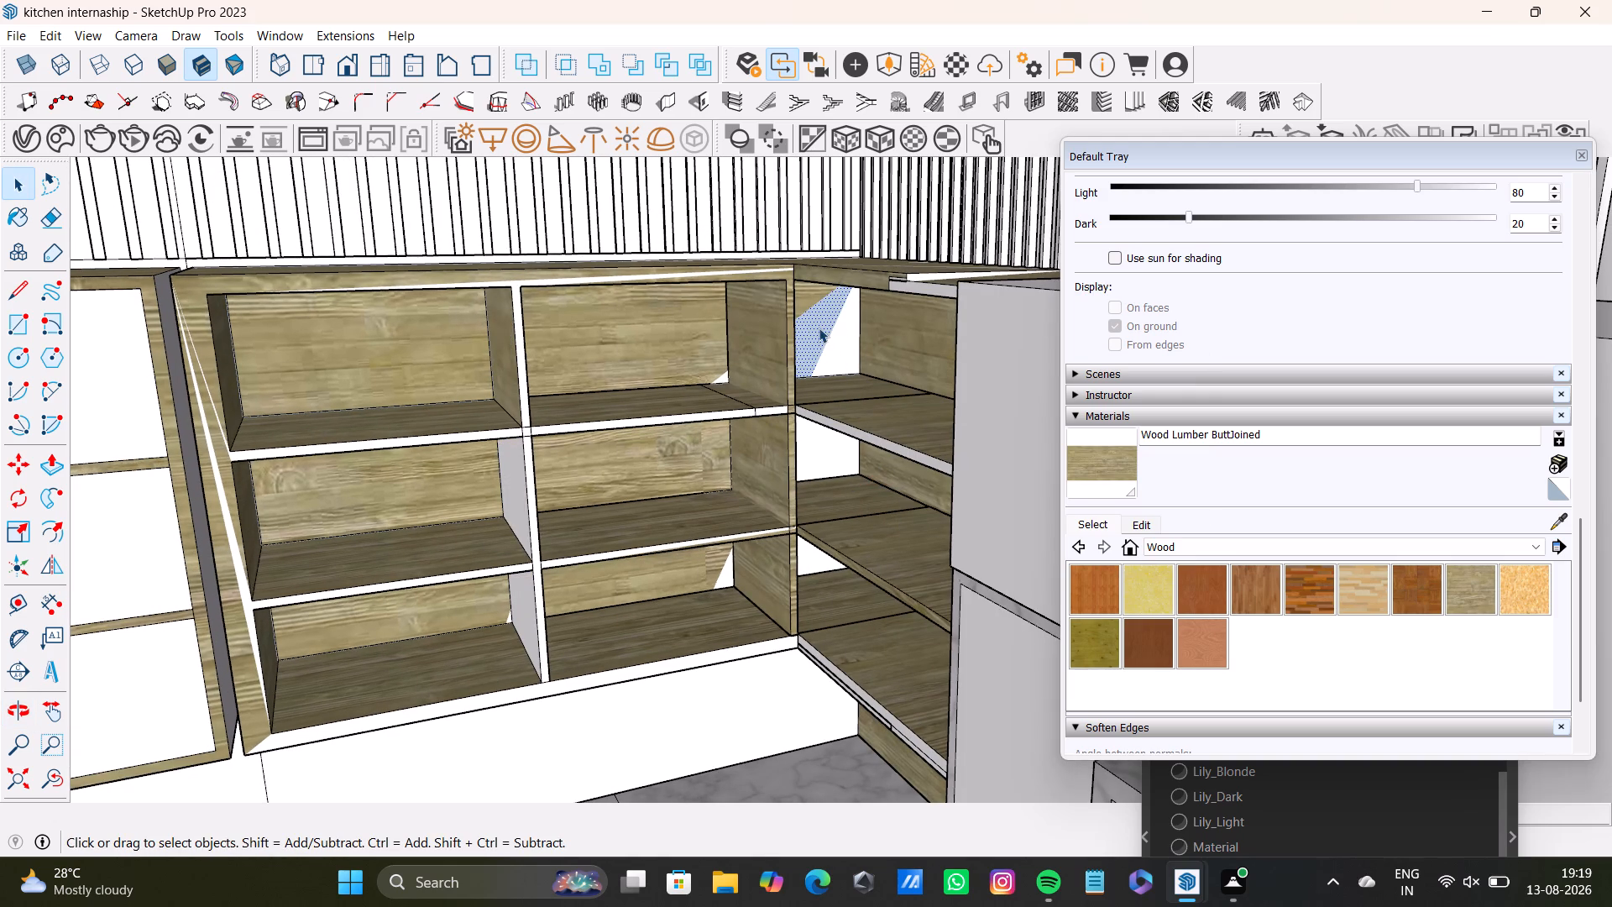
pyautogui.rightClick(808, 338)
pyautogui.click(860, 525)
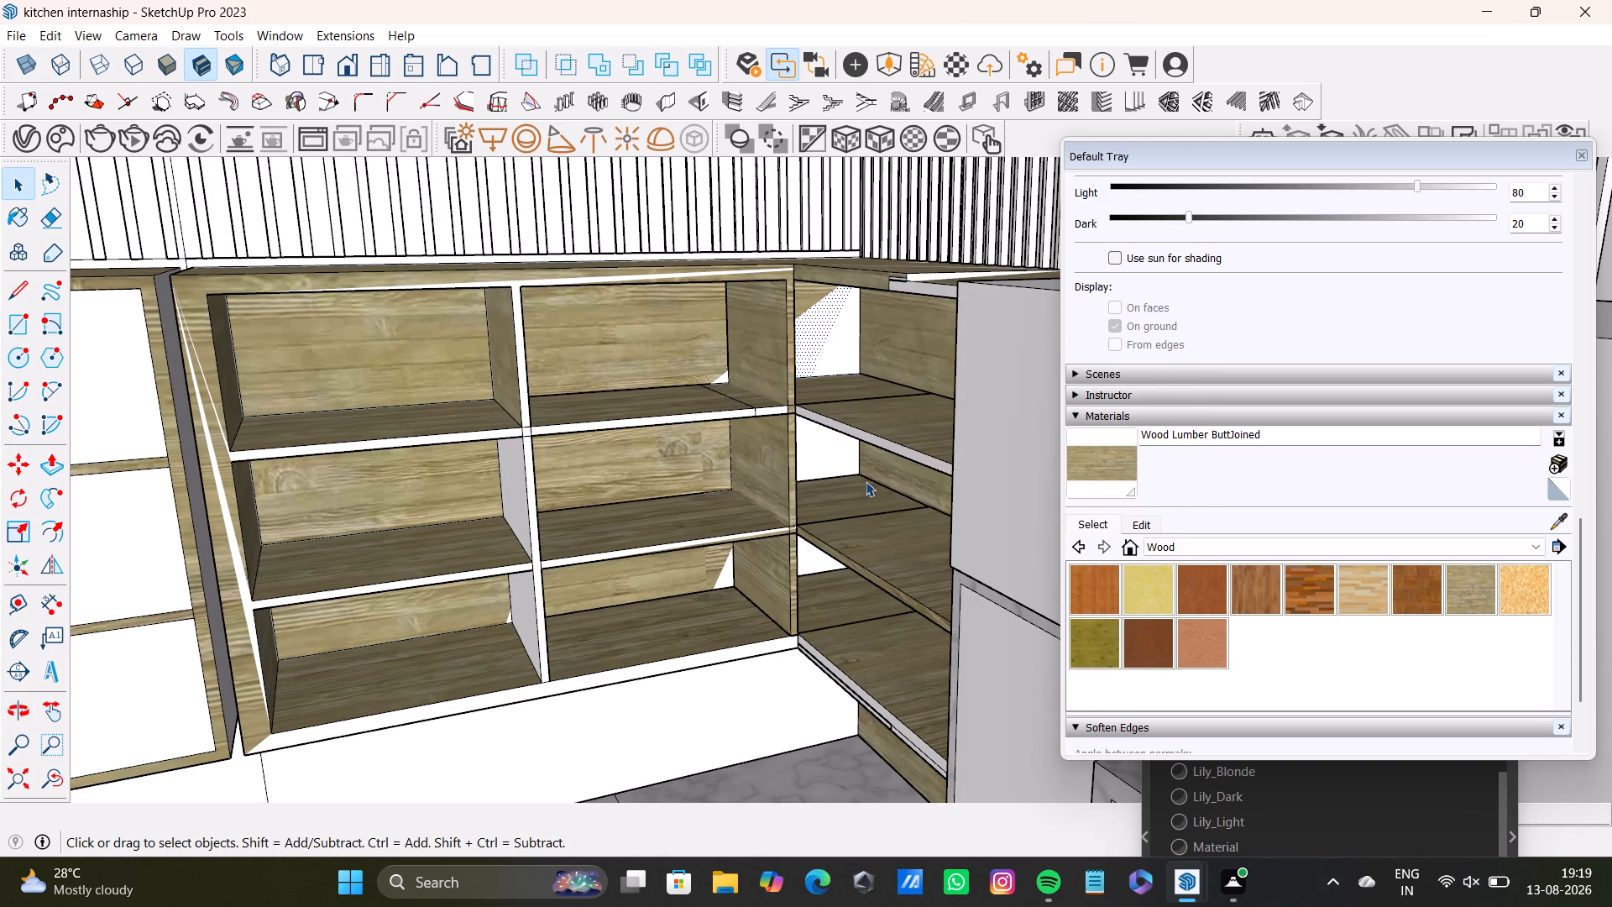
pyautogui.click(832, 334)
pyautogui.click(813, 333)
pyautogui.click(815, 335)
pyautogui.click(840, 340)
# Select the divider's side face in the middle compartment, the upper shelf's front edge and the small unpainted corner of the back panel.
pyautogui.click(505, 494)
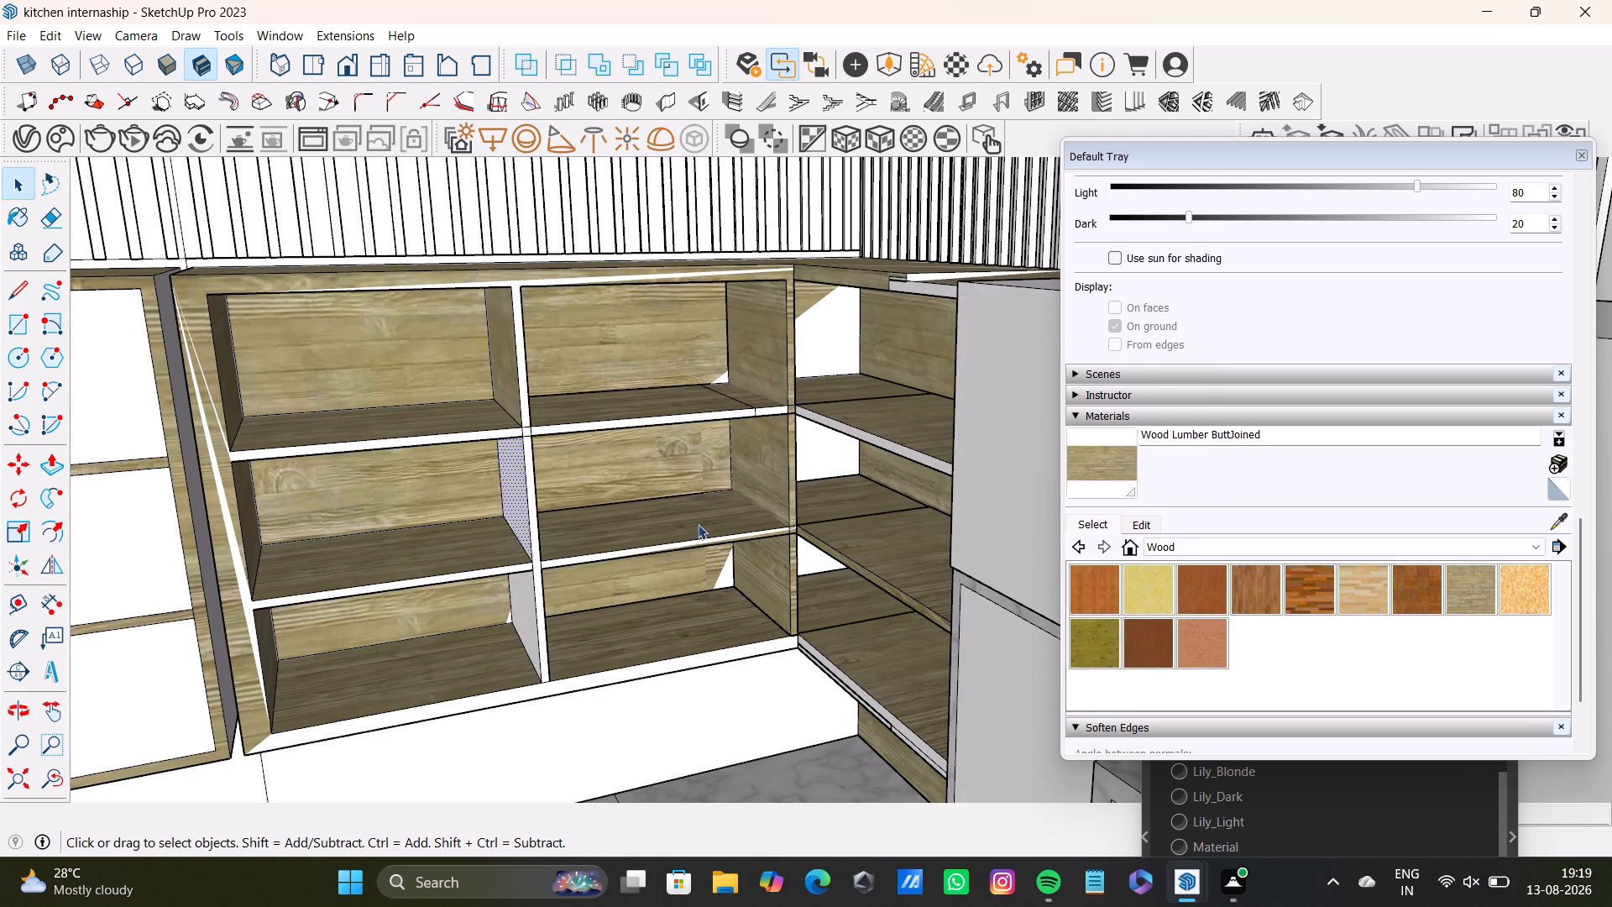
pyautogui.keyDown('shift'); pyautogui.scroll(4, 572, 422); pyautogui.keyUp('shift')
pyautogui.keyDown('shift'); pyautogui.click(510, 403); pyautogui.keyUp('shift')
pyautogui.keyDown('shift'); pyautogui.click(495, 438); pyautogui.keyUp('shift')
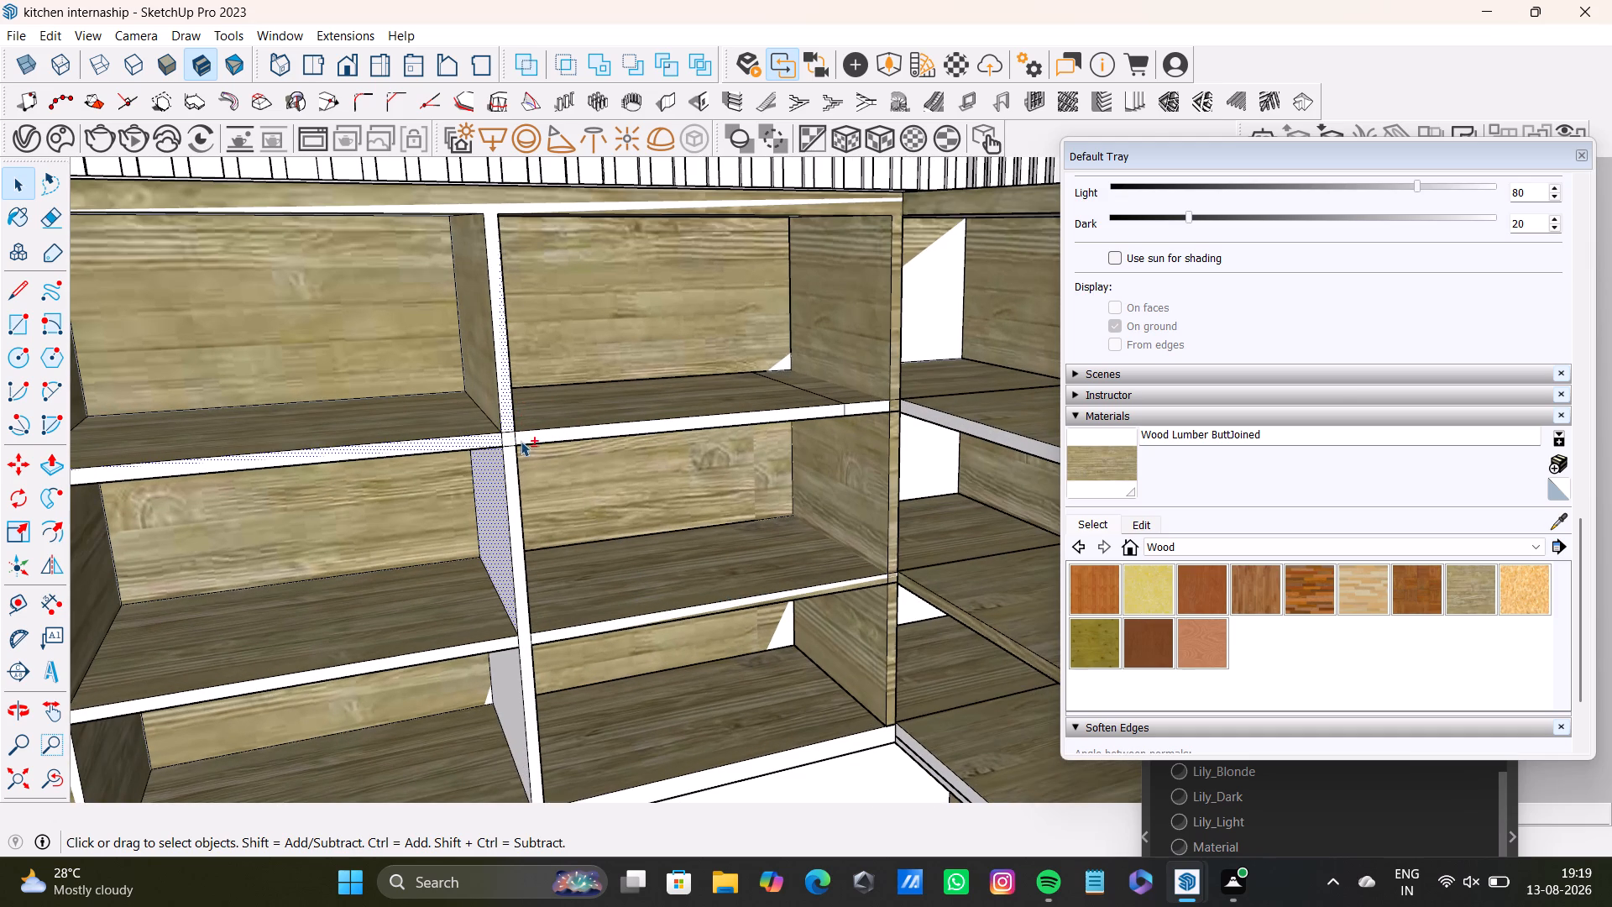
pyautogui.keyDown('shift'); pyautogui.click(527, 439); pyautogui.keyUp('shift')
pyautogui.keyDown('shift'); pyautogui.click(788, 370); pyautogui.keyUp('shift')
pyautogui.keyDown('shift'); pyautogui.click(788, 361); pyautogui.keyUp('shift')
# Add the corner unit's white back faces, its upper shelf's front edge and the open unit's short shelf-end strip to the selection.
pyautogui.keyDown('shift'); pyautogui.click(933, 279); pyautogui.keyUp('shift')
pyautogui.keyDown('shift'); pyautogui.click(952, 322); pyautogui.keyUp('shift')
pyautogui.keyDown('shift'); pyautogui.click(942, 441); pyautogui.keyUp('shift')
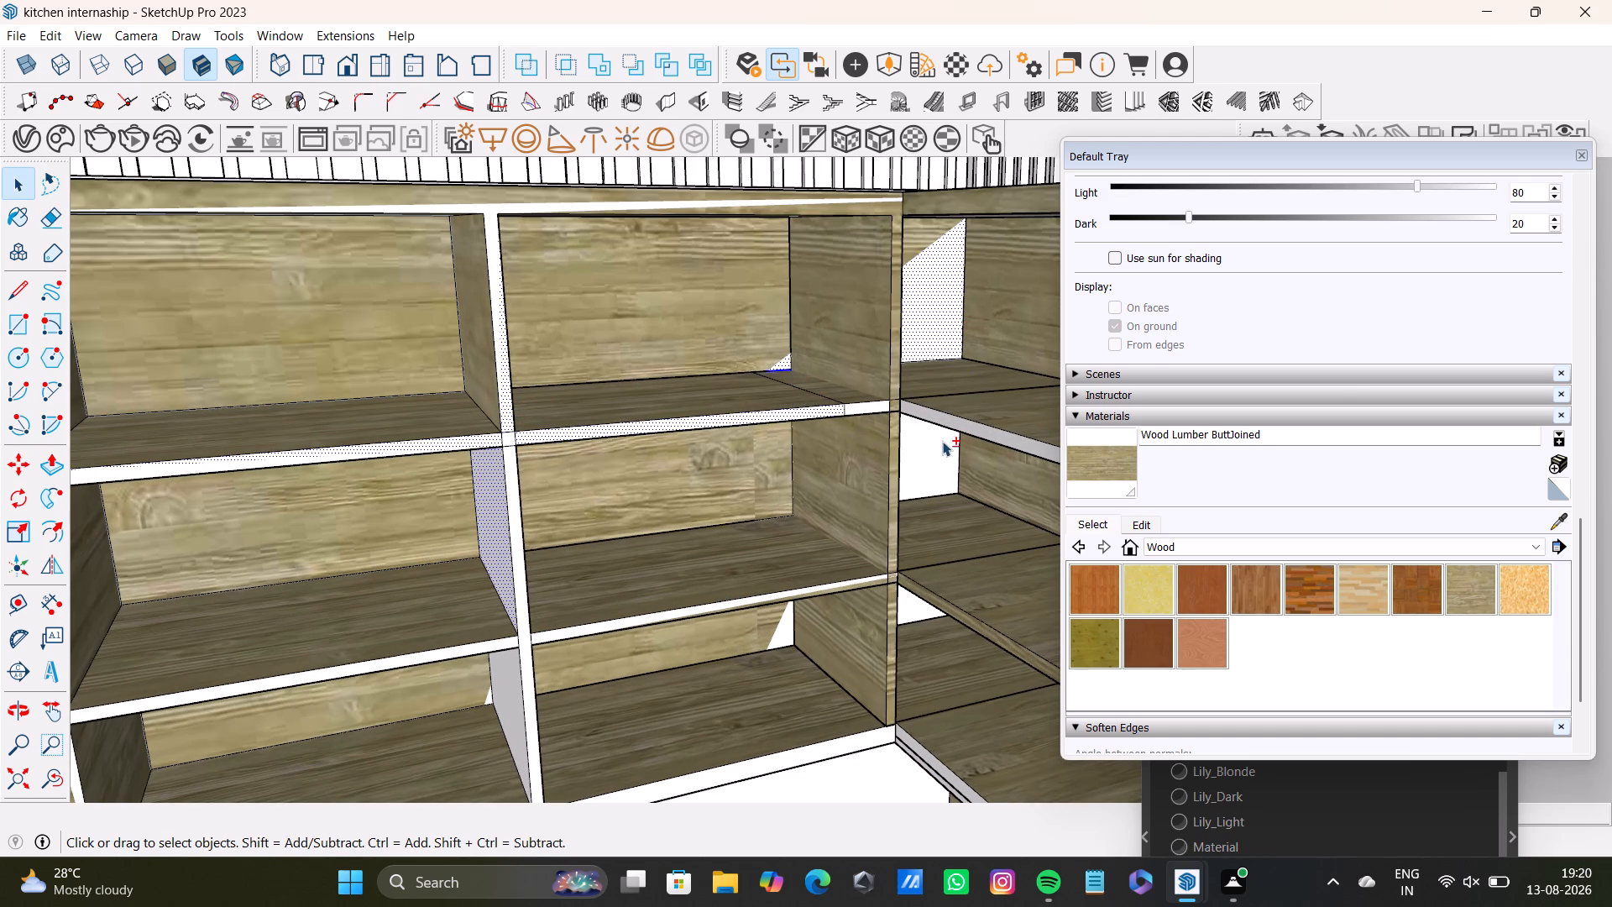
pyautogui.keyDown('shift'); pyautogui.click(967, 427); pyautogui.keyUp('shift')
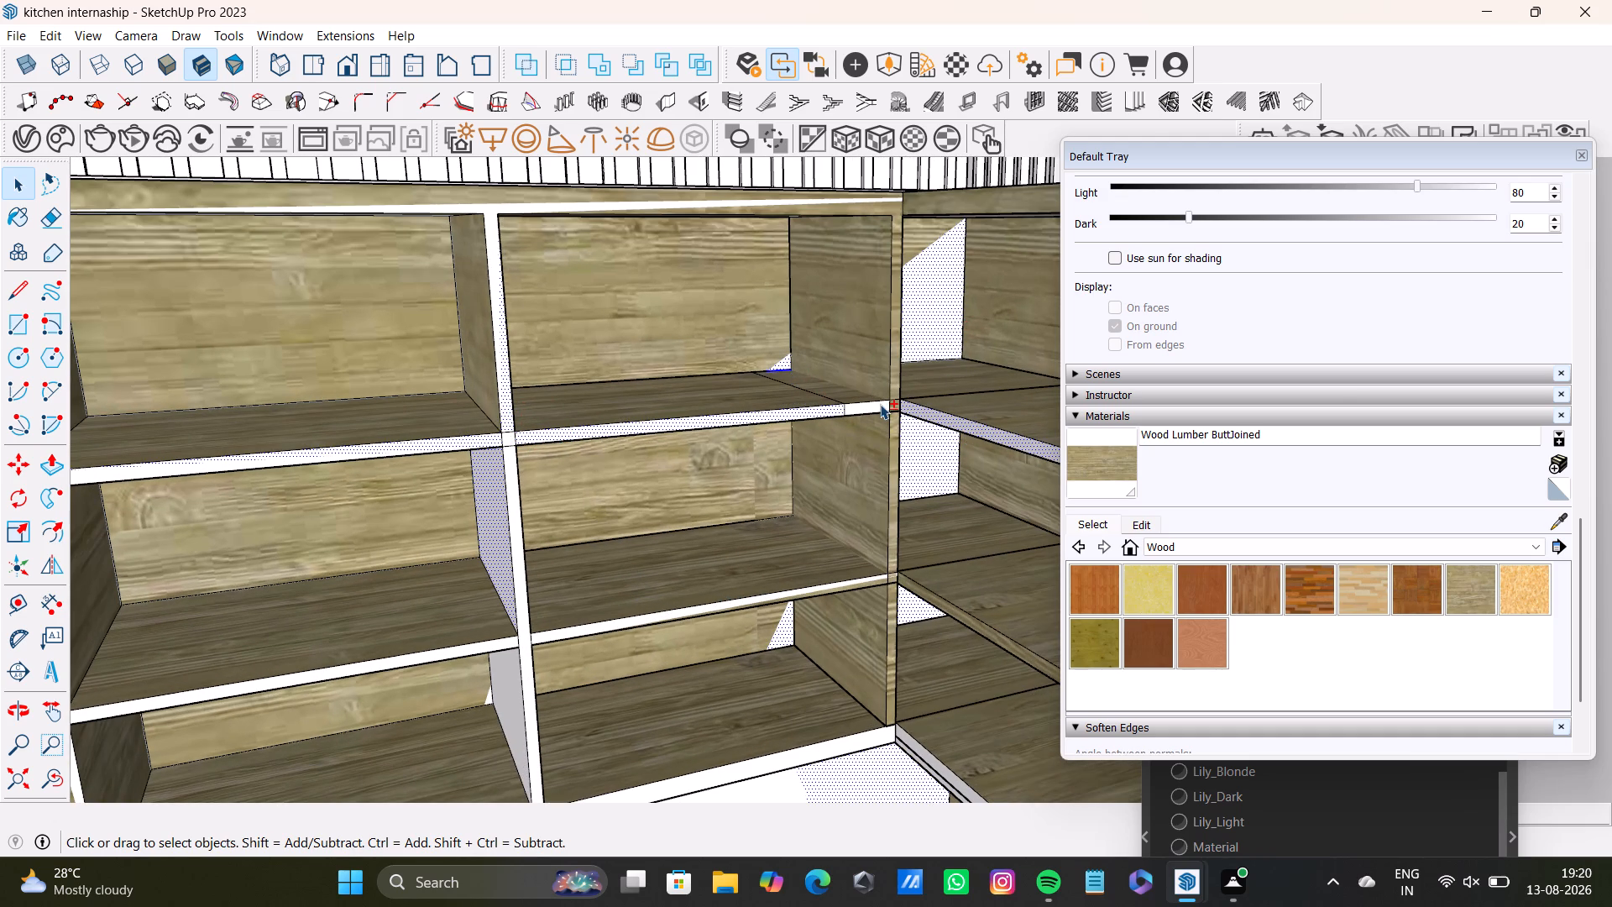
pyautogui.keyDown('shift'); pyautogui.click(880, 404); pyautogui.keyUp('shift')
pyautogui.keyDown('shift'); pyautogui.click(871, 412); pyautogui.keyUp('shift')
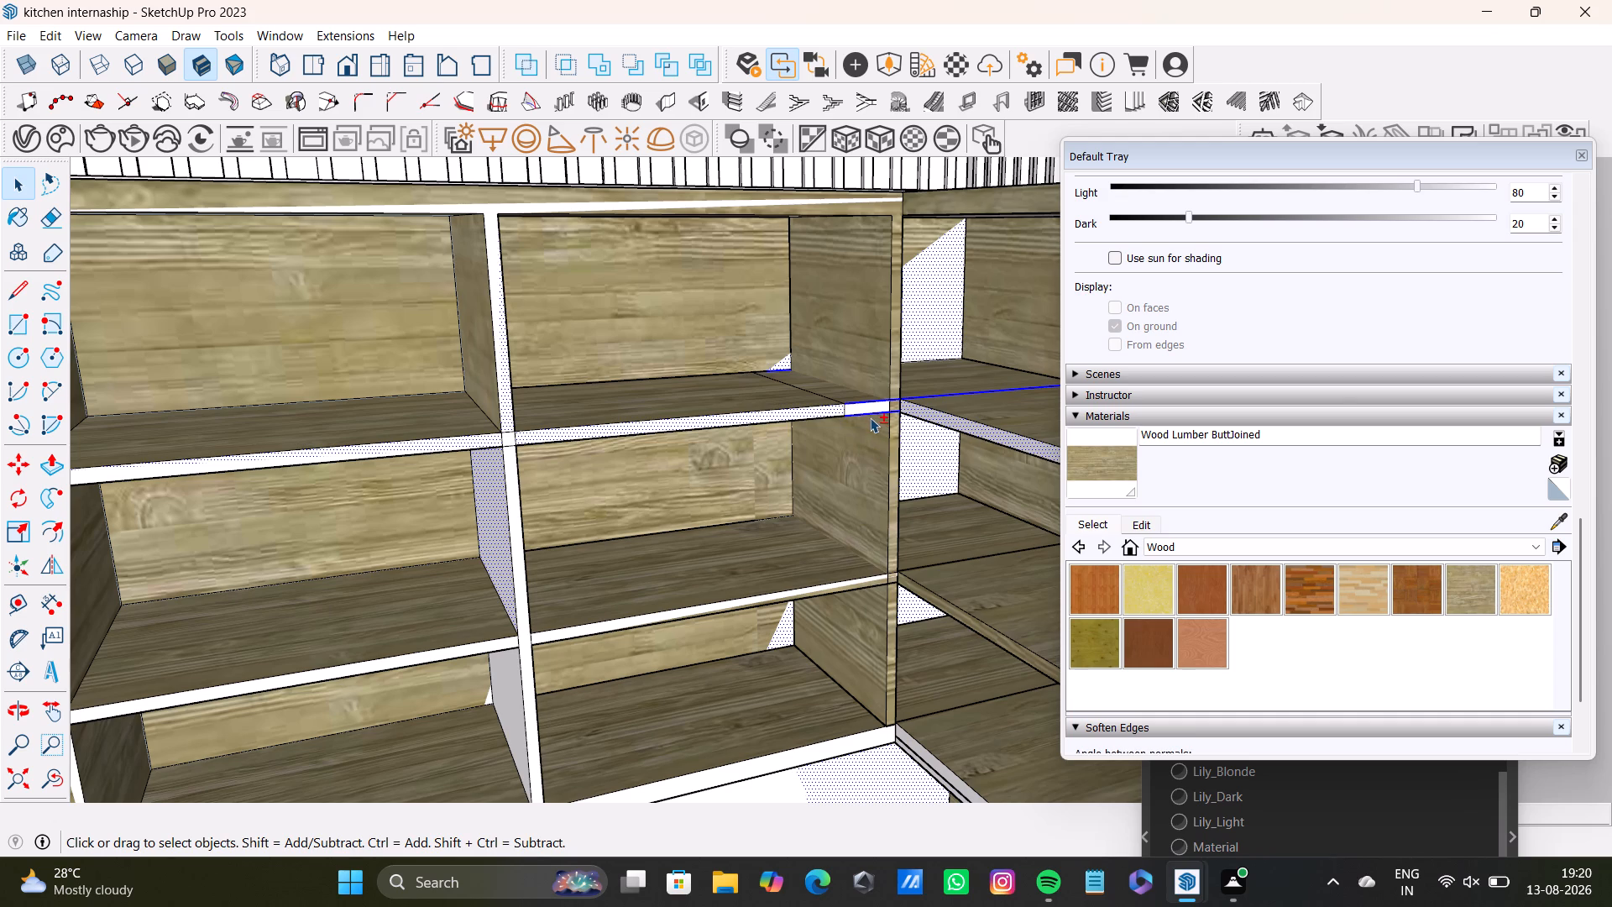
pyautogui.keyDown('shift'); pyautogui.click(868, 410); pyautogui.keyUp('shift')
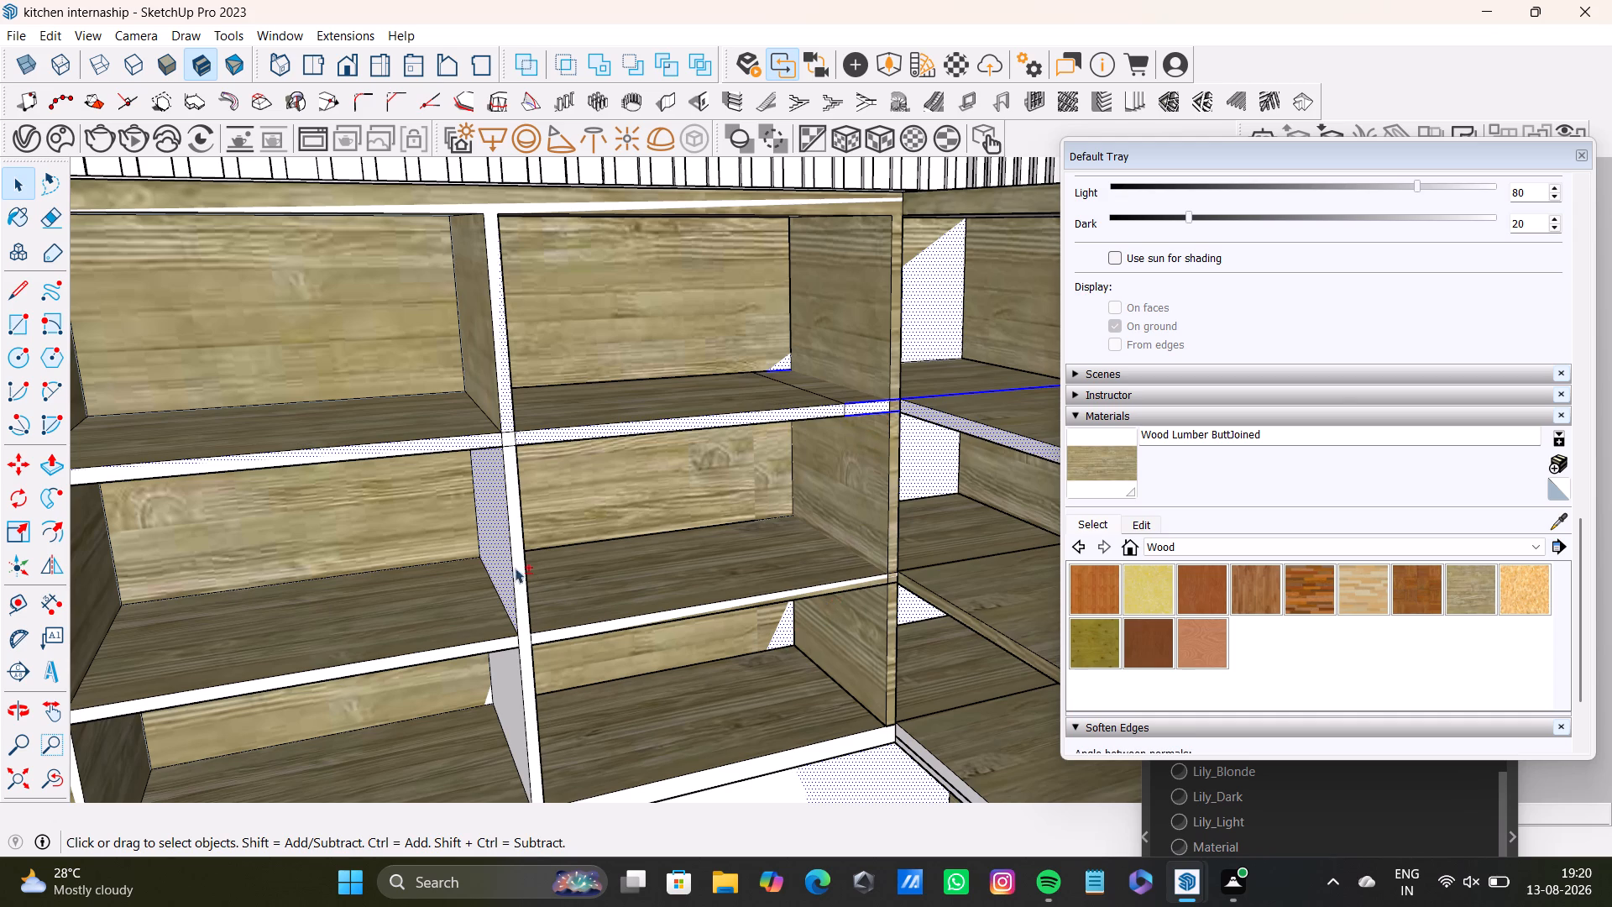
# Add the divider's front edge below the upper shelf and its crossing with that shelf to the selection.
pyautogui.keyDown('shift'); pyautogui.click(516, 576); pyautogui.keyUp('shift')
pyautogui.keyDown('shift'); pyautogui.click(512, 435); pyautogui.keyUp('shift')
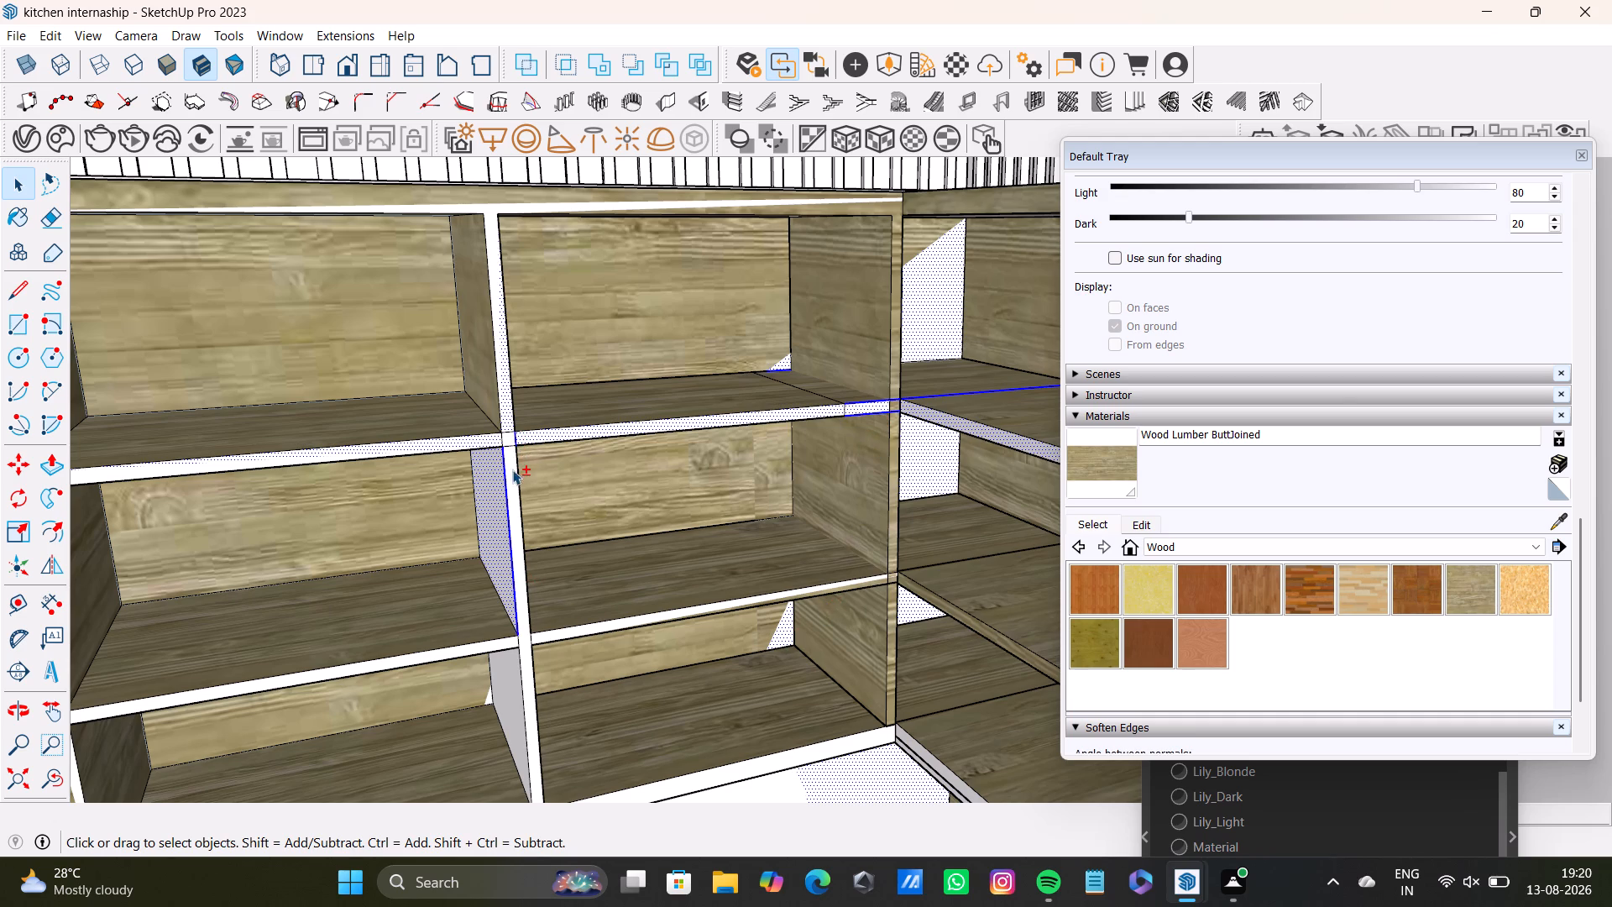
pyautogui.keyDown('shift'); pyautogui.click(513, 470); pyautogui.keyUp('shift')
pyautogui.keyDown('shift'); pyautogui.click(507, 434); pyautogui.keyUp('shift')
pyautogui.keyDown('shift'); pyautogui.click(510, 434); pyautogui.keyUp('shift')
pyautogui.keyDown('shift'); pyautogui.scroll(2, 507, 447); pyautogui.keyUp('shift')
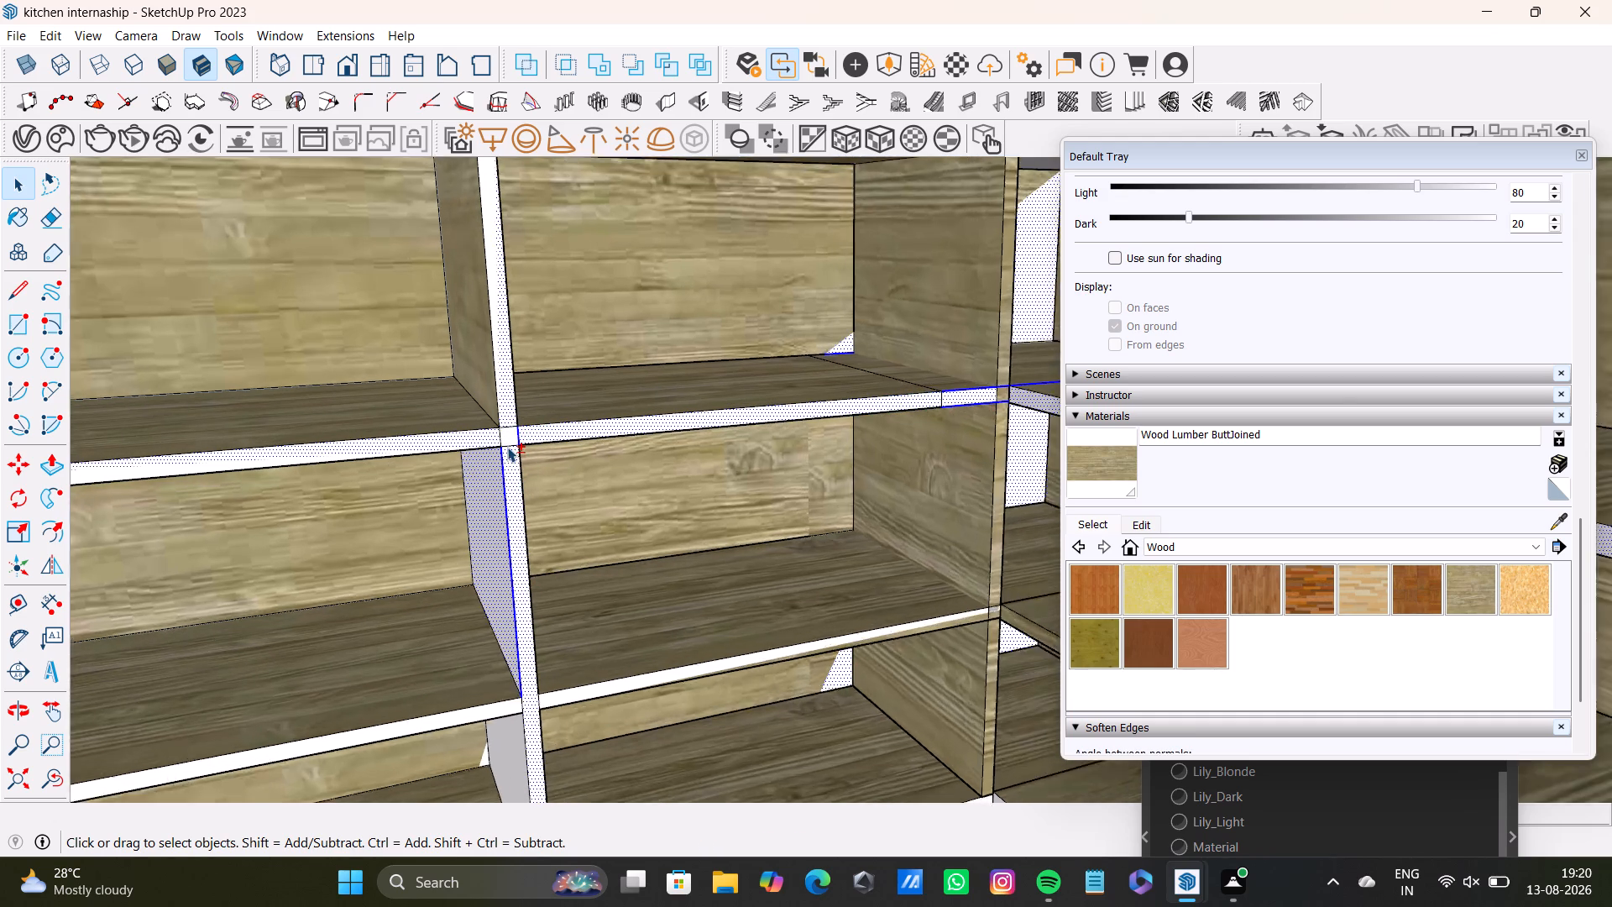
pyautogui.keyDown('shift'); pyautogui.scroll(4, 507, 447); pyautogui.keyUp('shift')
pyautogui.keyDown('shift'); pyautogui.click(508, 434); pyautogui.keyUp('shift')
# Add the divider's unpainted side face in the bottom compartment to the selection.
pyautogui.keyDown('shift'); pyautogui.scroll(-8, 505, 443); pyautogui.keyUp('shift')
pyautogui.keyDown('shift'); pyautogui.moveTo(585, 567); pyautogui.dragTo(624, 442, button='middle'); pyautogui.keyUp('shift')
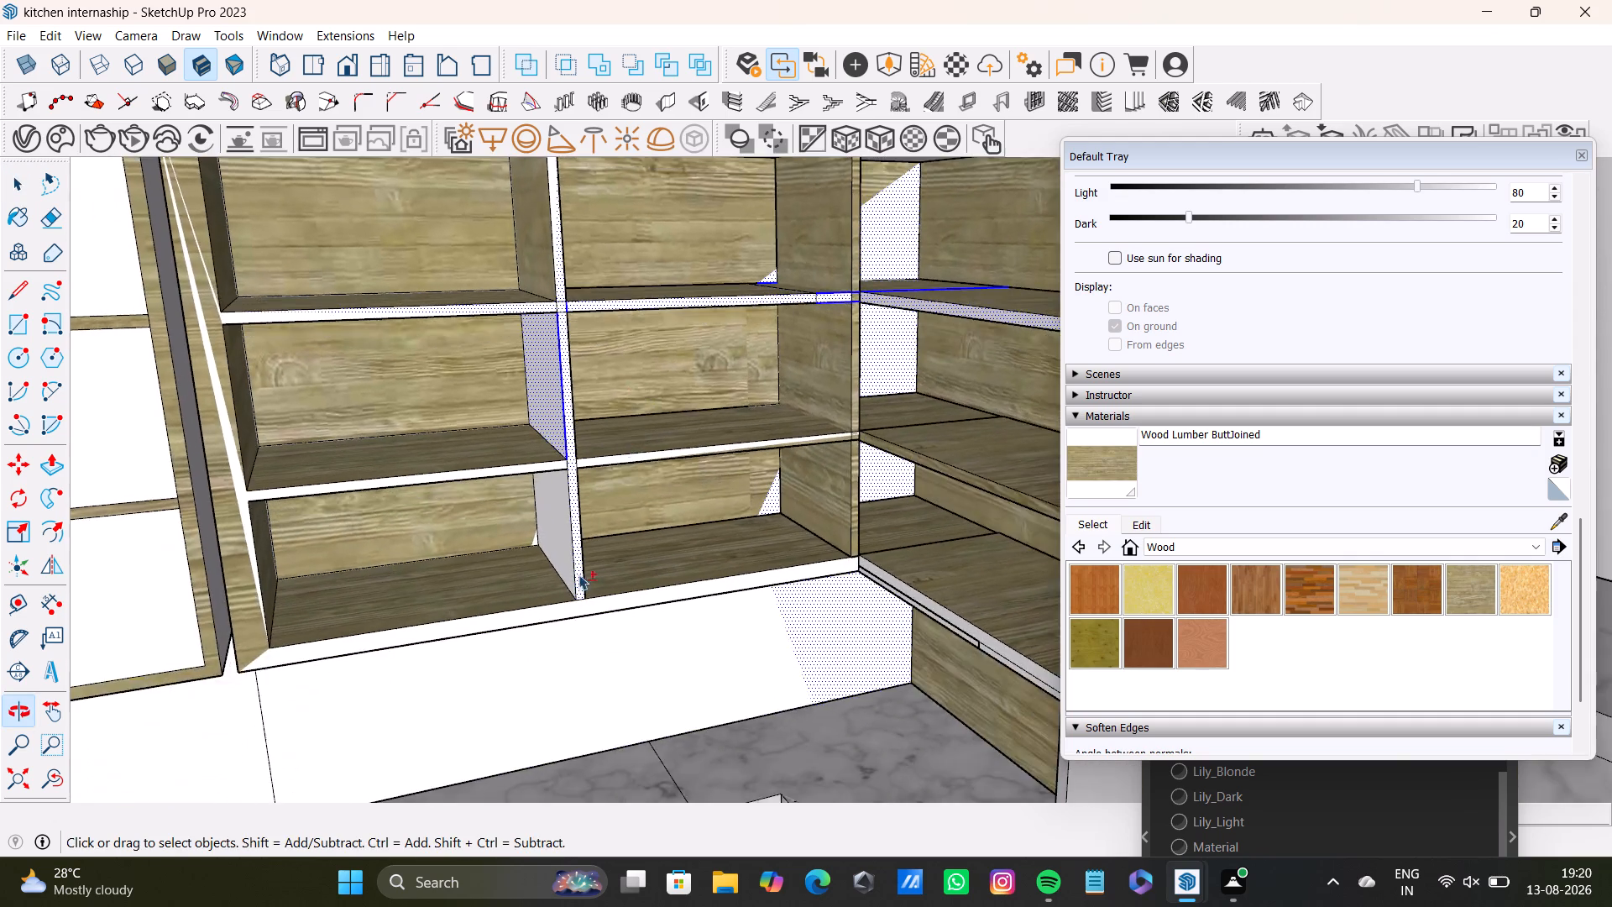
pyautogui.keyDown('shift'); pyautogui.scroll(10, 573, 583); pyautogui.keyUp('shift')
pyautogui.keyDown('shift'); pyautogui.click(502, 501); pyautogui.keyUp('shift')
pyautogui.keyDown('shift'); pyautogui.click(500, 509); pyautogui.keyUp('shift')
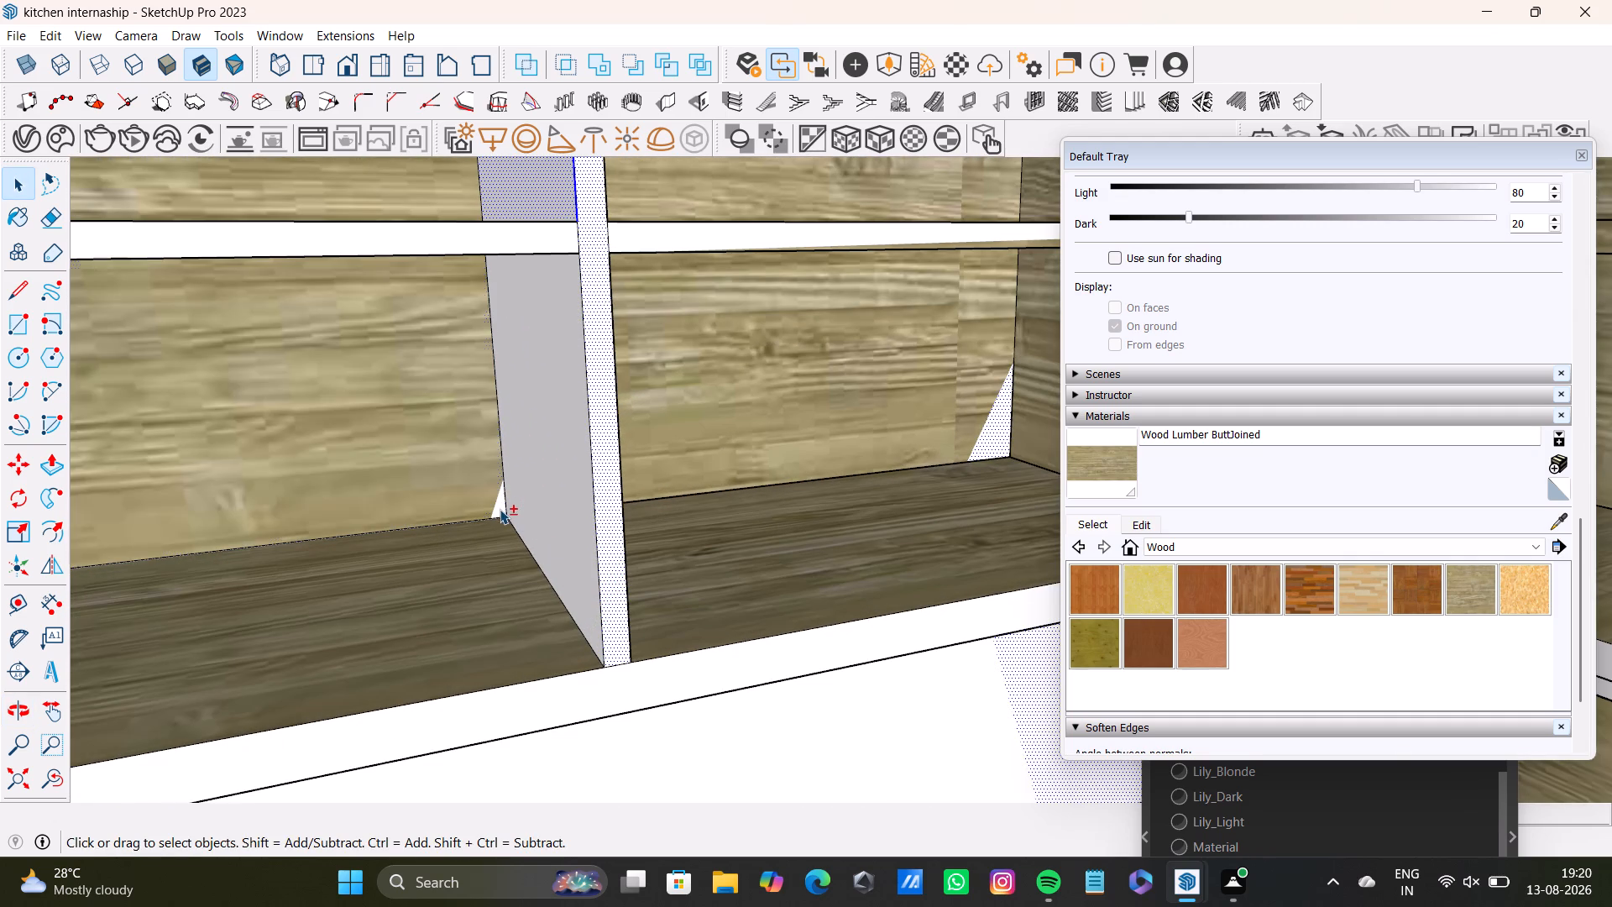
pyautogui.keyDown('shift'); pyautogui.click(503, 508); pyautogui.keyUp('shift')
pyautogui.keyDown('shift'); pyautogui.click(503, 510); pyautogui.keyUp('shift')
pyautogui.keyDown('shift'); pyautogui.click(563, 506); pyautogui.keyUp('shift')
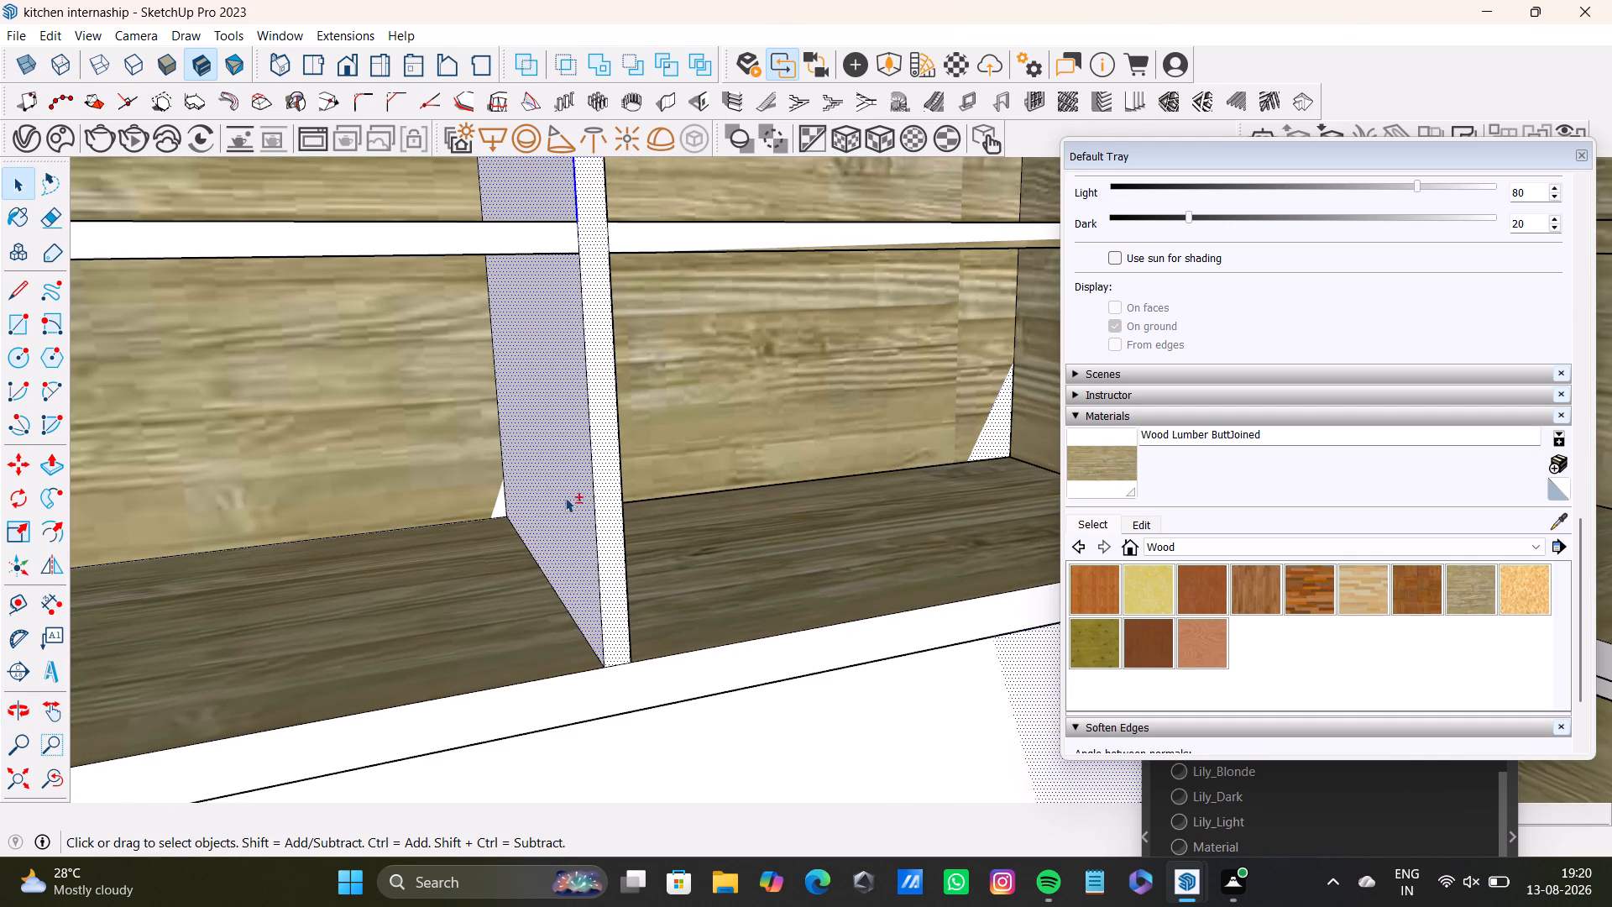
# Add the front edges of the open unit's bottom board and the corner unit's bottom shelf to the selection.
pyautogui.keyDown('shift'); pyautogui.scroll(-10, 574, 516); pyautogui.keyUp('shift')
pyautogui.keyDown('shift'); pyautogui.click(770, 576); pyautogui.keyUp('shift')
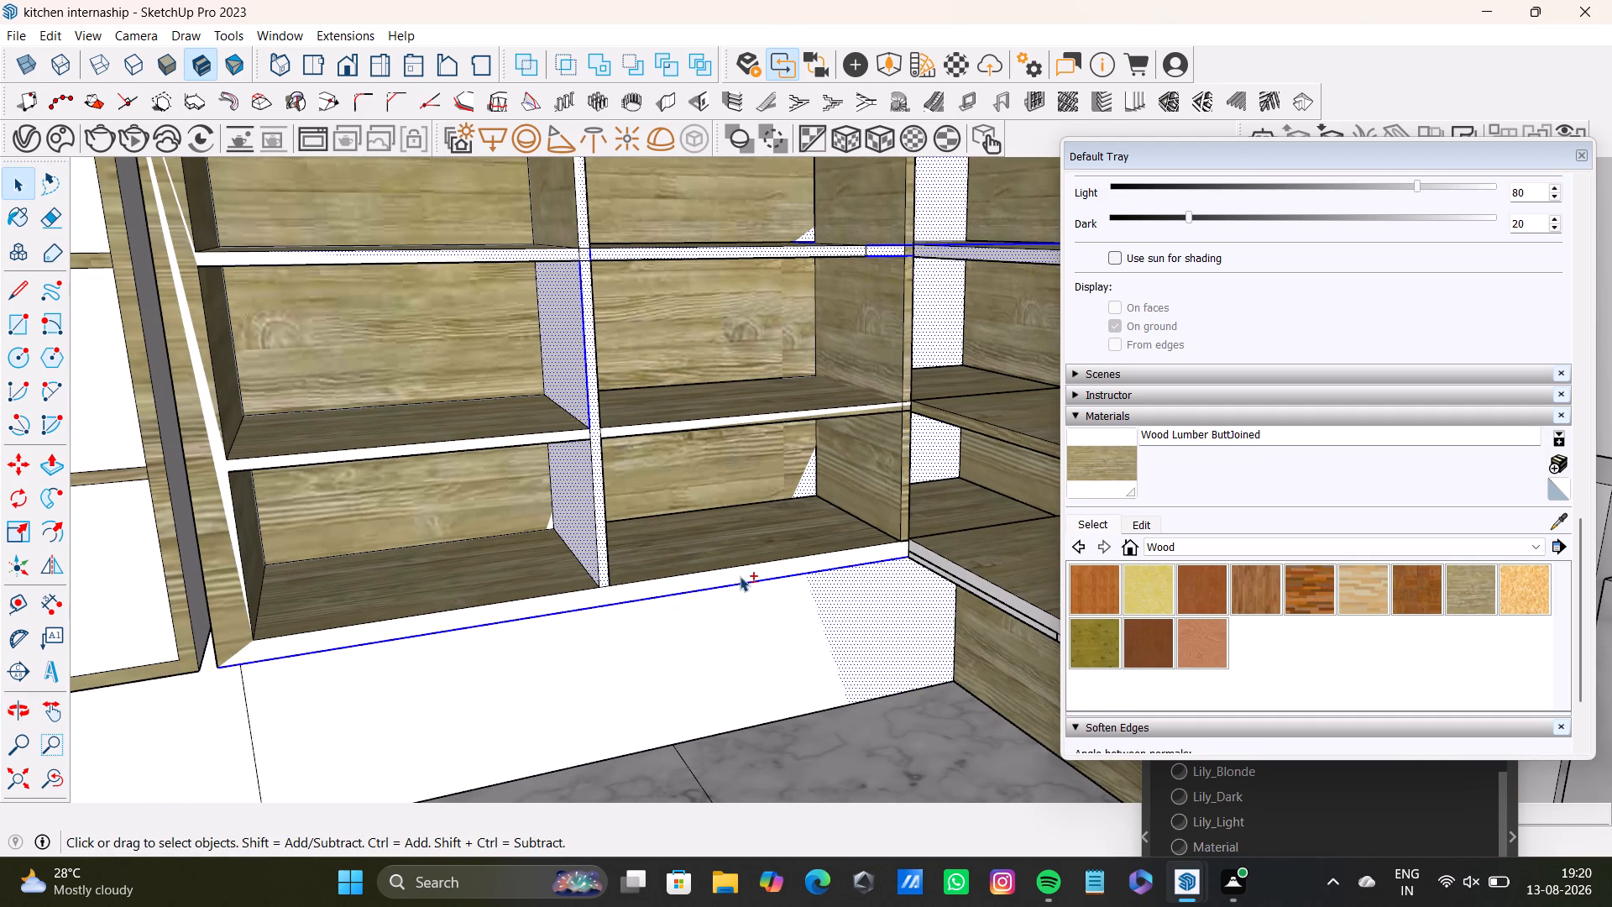
pyautogui.keyDown('shift'); pyautogui.click(508, 614); pyautogui.keyUp('shift')
pyautogui.keyDown('shift'); pyautogui.click(509, 612); pyautogui.keyUp('shift')
pyautogui.keyDown('shift'); pyautogui.click(516, 613); pyautogui.keyUp('shift')
pyautogui.keyDown('shift'); pyautogui.click(982, 583); pyautogui.keyUp('shift')
pyautogui.keyDown('shift'); pyautogui.click(991, 600); pyautogui.keyUp('shift')
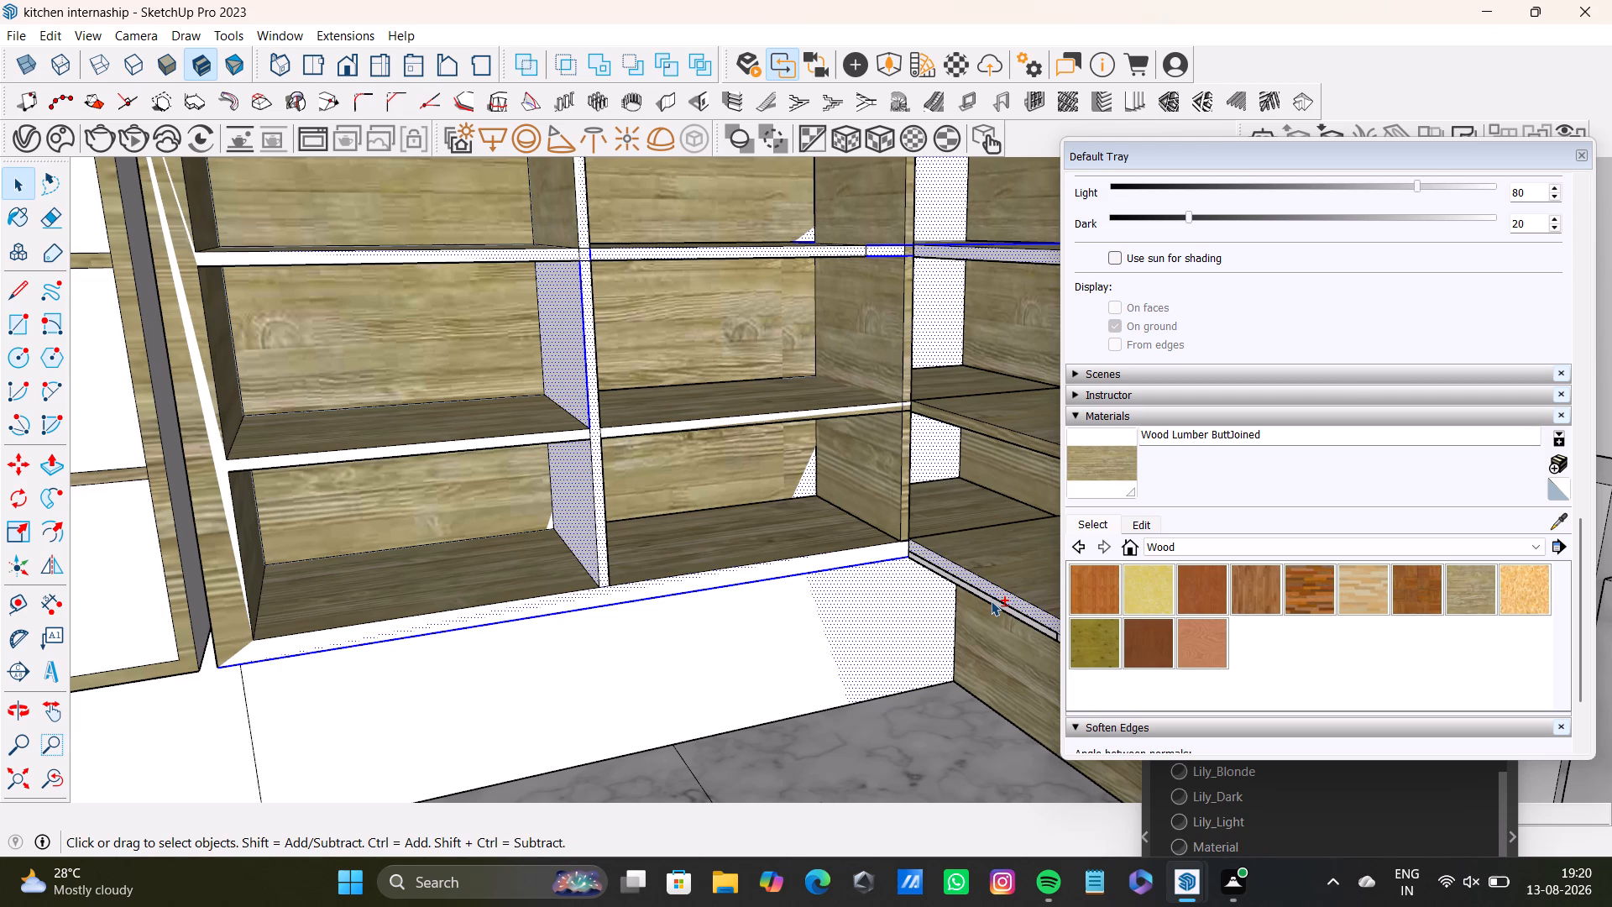
# Apply the Wood Lumber ButtJoined material to the selected divider, shelf edge and back faces.
pyautogui.keyDown('shift'); pyautogui.scroll(2, 977, 602); pyautogui.keyUp('shift')
pyautogui.keyDown('shift'); pyautogui.scroll(-4, 941, 520); pyautogui.keyUp('shift')
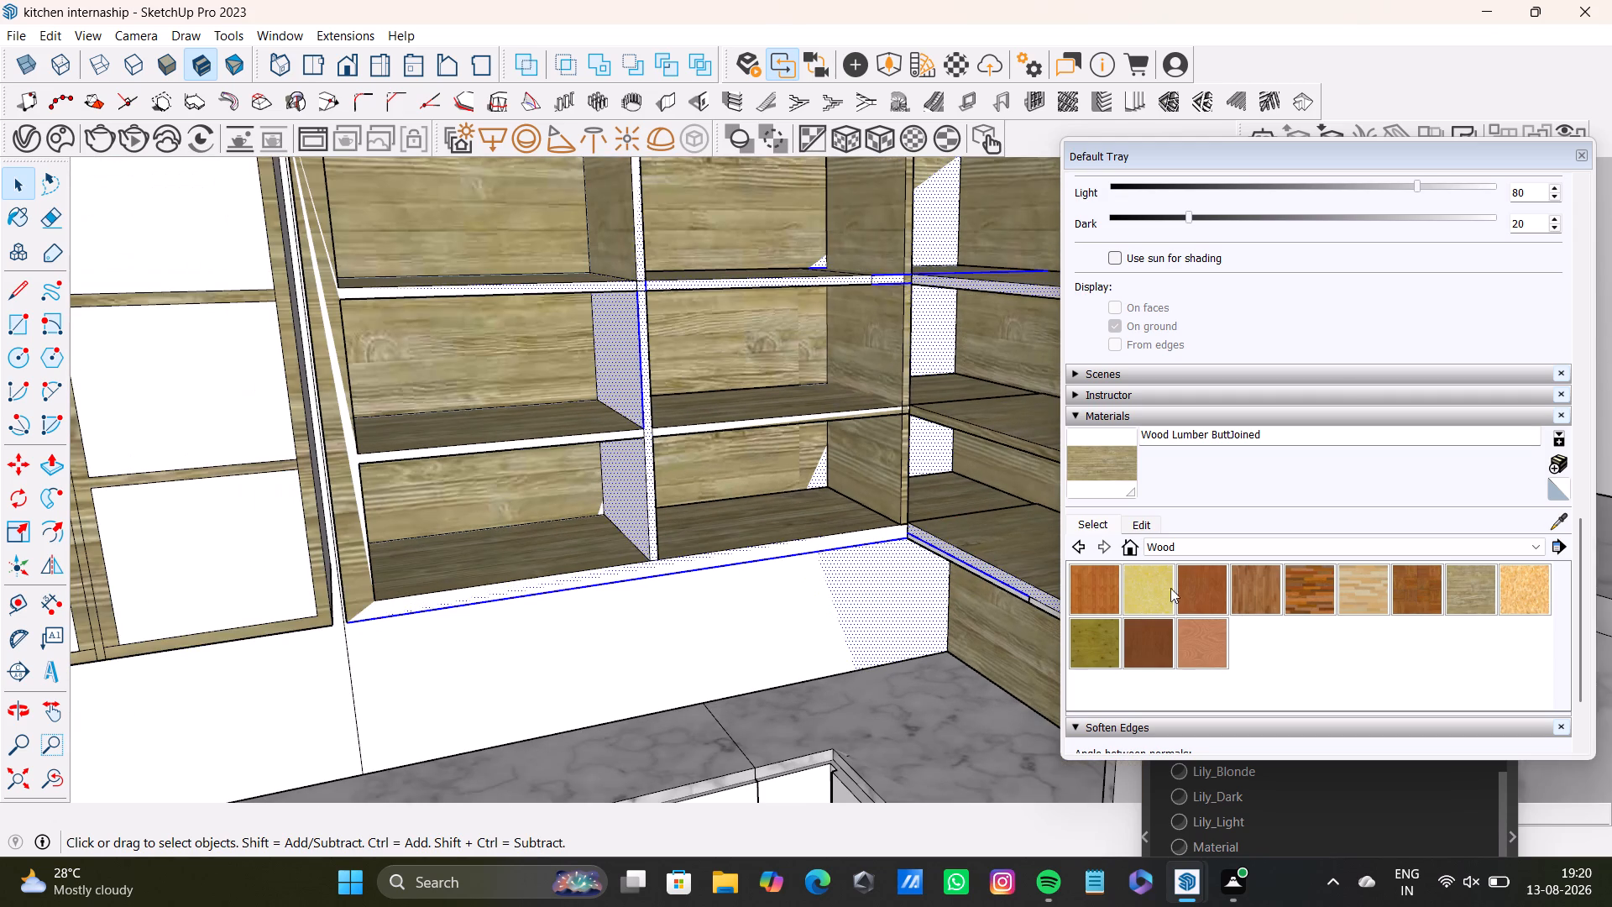
pyautogui.click(1112, 474)
pyautogui.click(875, 537)
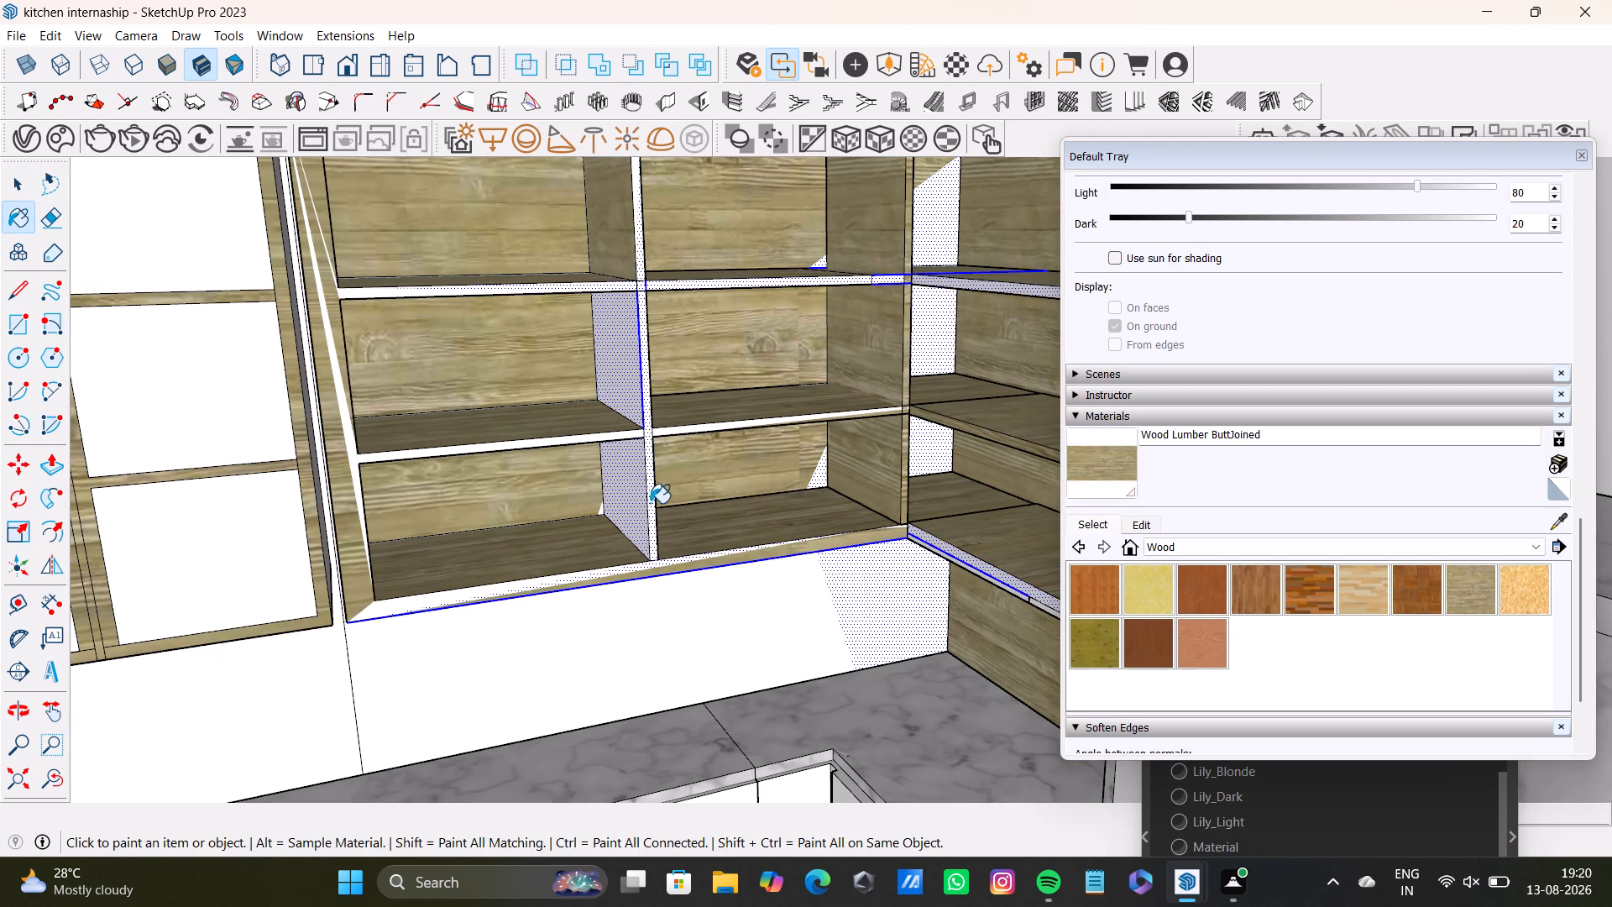
pyautogui.click(648, 501)
pyautogui.click(632, 488)
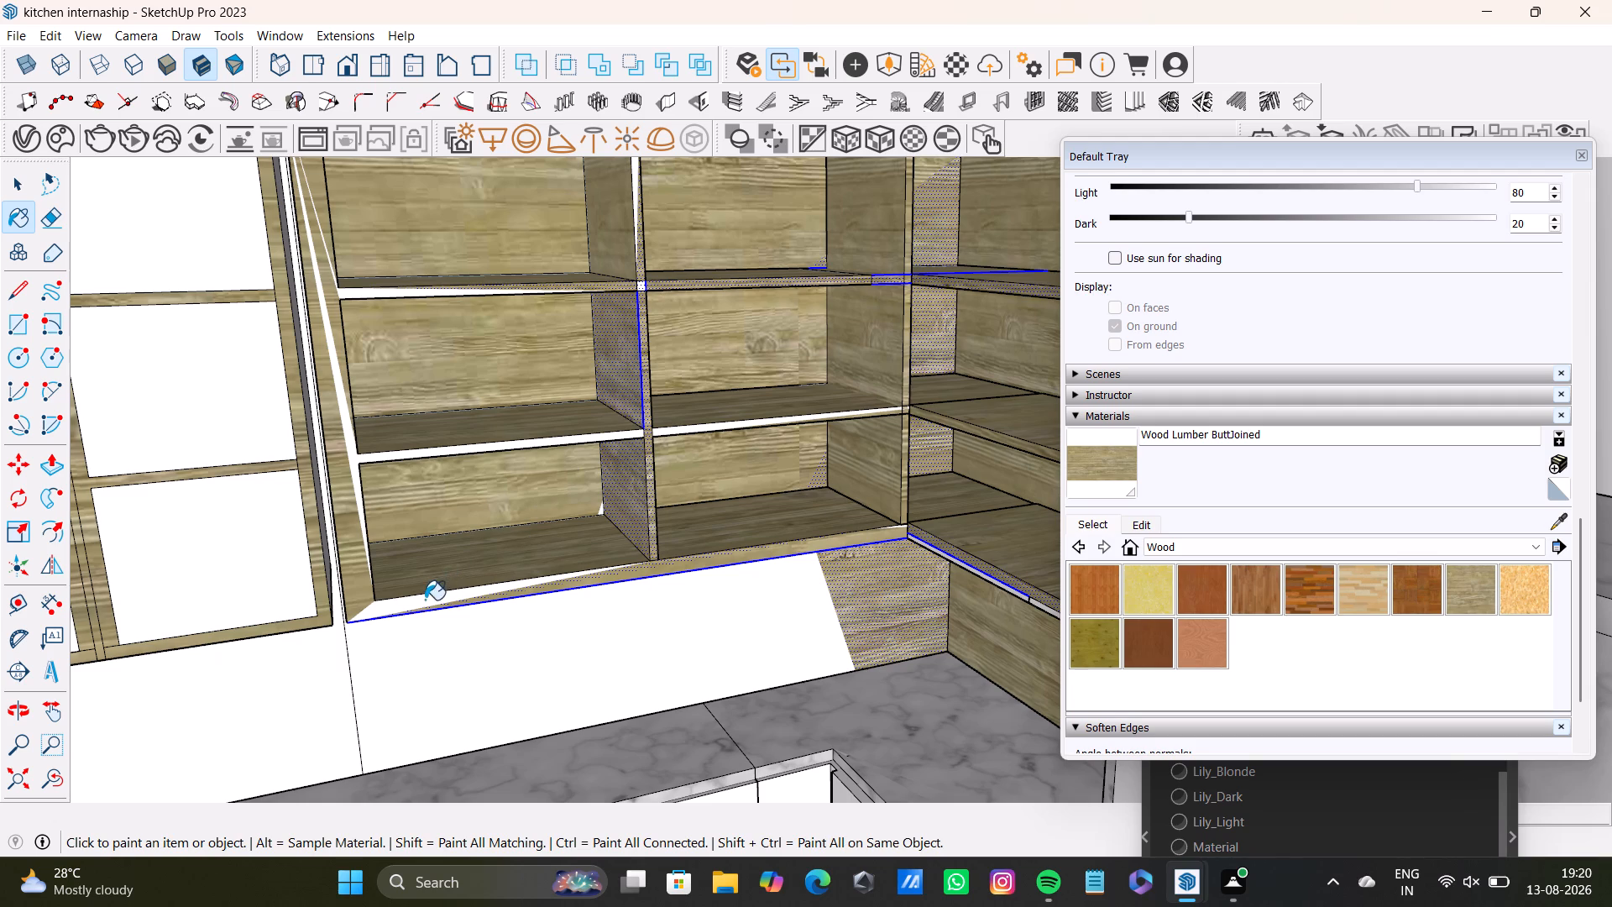
pyautogui.click(425, 600)
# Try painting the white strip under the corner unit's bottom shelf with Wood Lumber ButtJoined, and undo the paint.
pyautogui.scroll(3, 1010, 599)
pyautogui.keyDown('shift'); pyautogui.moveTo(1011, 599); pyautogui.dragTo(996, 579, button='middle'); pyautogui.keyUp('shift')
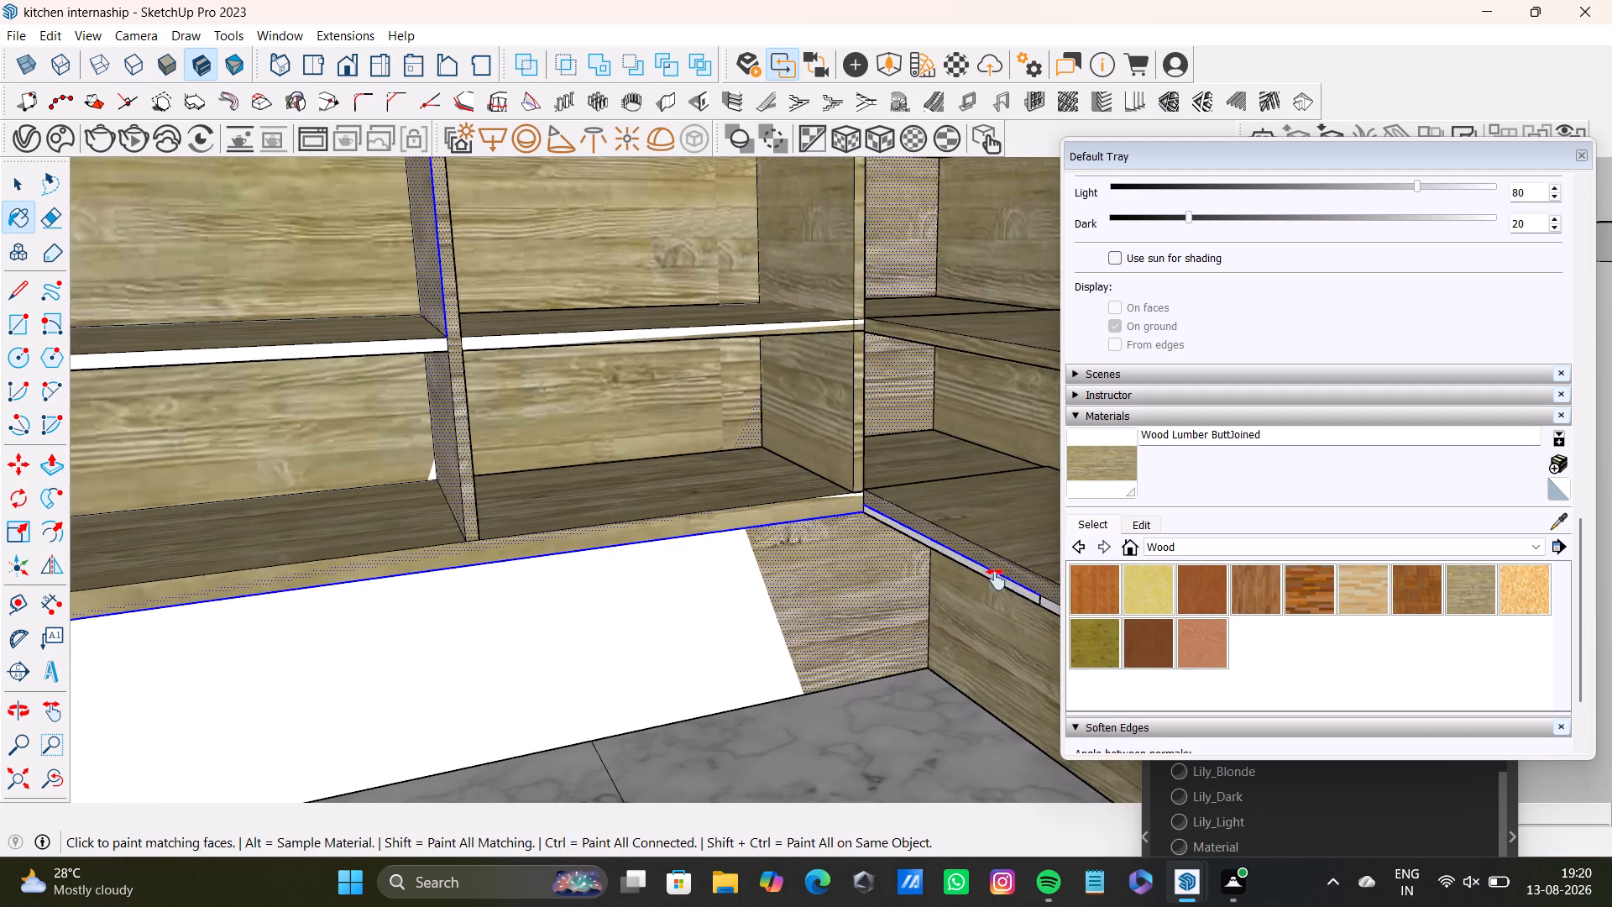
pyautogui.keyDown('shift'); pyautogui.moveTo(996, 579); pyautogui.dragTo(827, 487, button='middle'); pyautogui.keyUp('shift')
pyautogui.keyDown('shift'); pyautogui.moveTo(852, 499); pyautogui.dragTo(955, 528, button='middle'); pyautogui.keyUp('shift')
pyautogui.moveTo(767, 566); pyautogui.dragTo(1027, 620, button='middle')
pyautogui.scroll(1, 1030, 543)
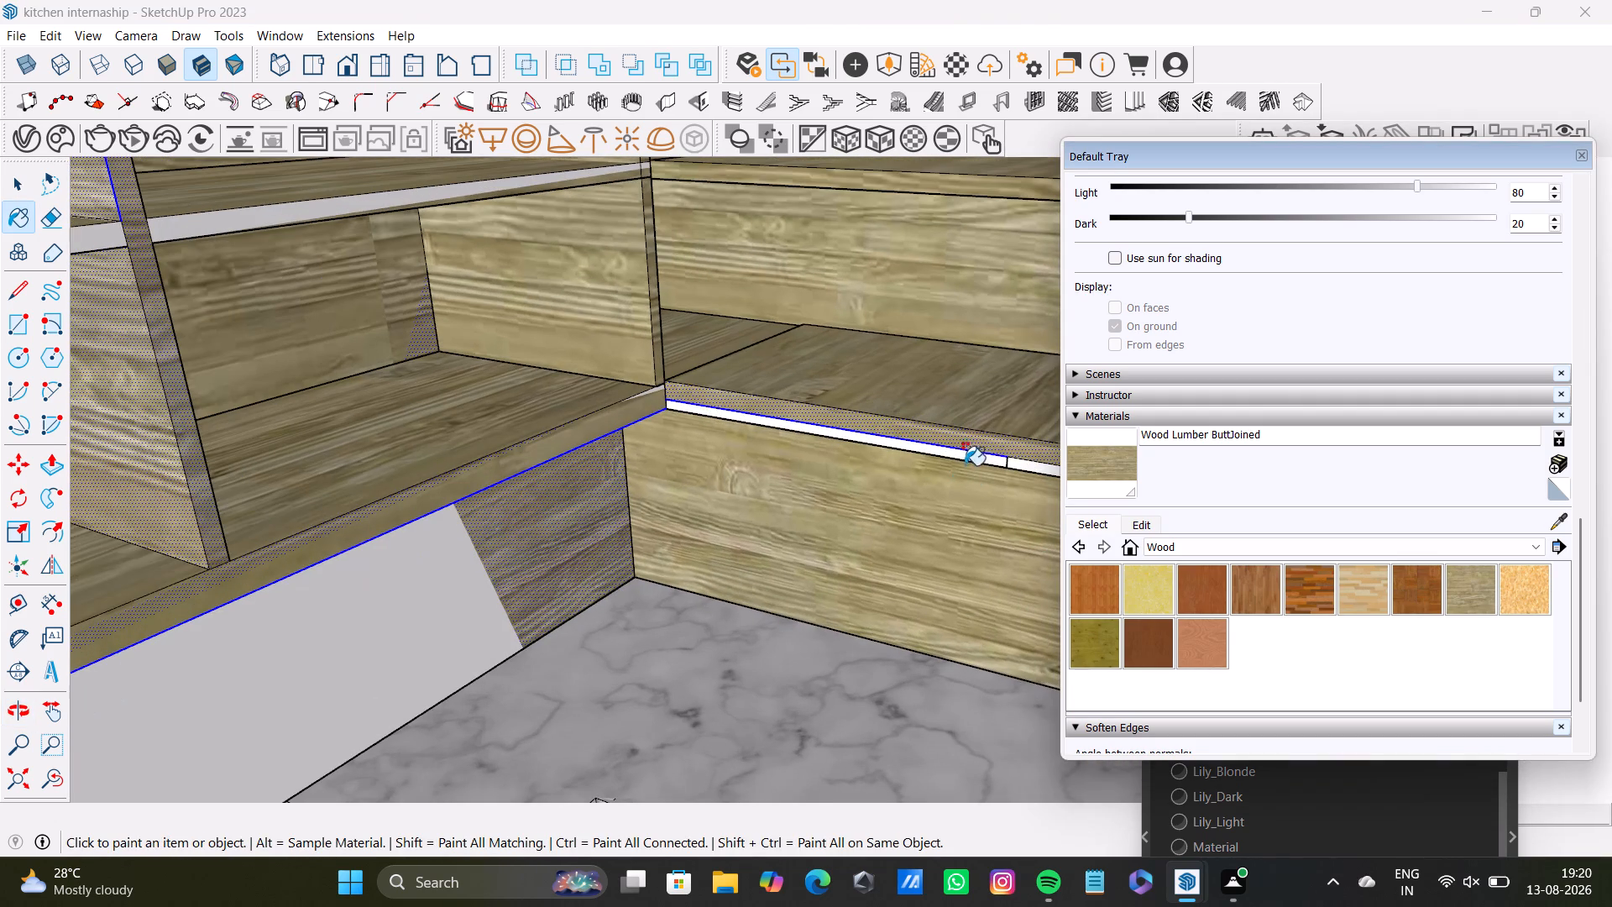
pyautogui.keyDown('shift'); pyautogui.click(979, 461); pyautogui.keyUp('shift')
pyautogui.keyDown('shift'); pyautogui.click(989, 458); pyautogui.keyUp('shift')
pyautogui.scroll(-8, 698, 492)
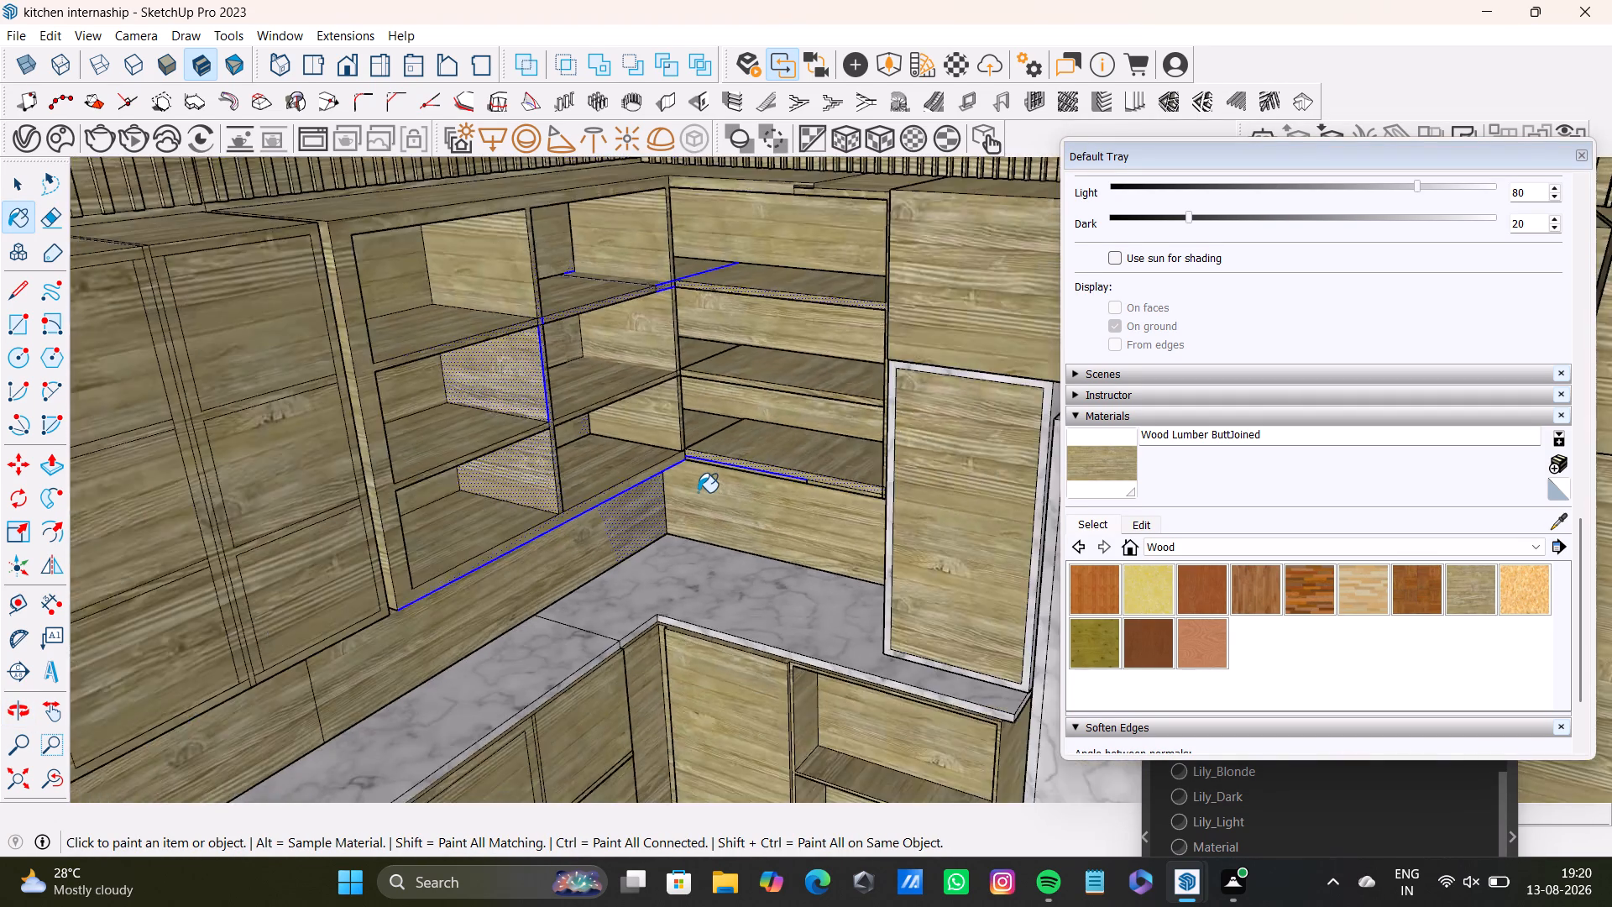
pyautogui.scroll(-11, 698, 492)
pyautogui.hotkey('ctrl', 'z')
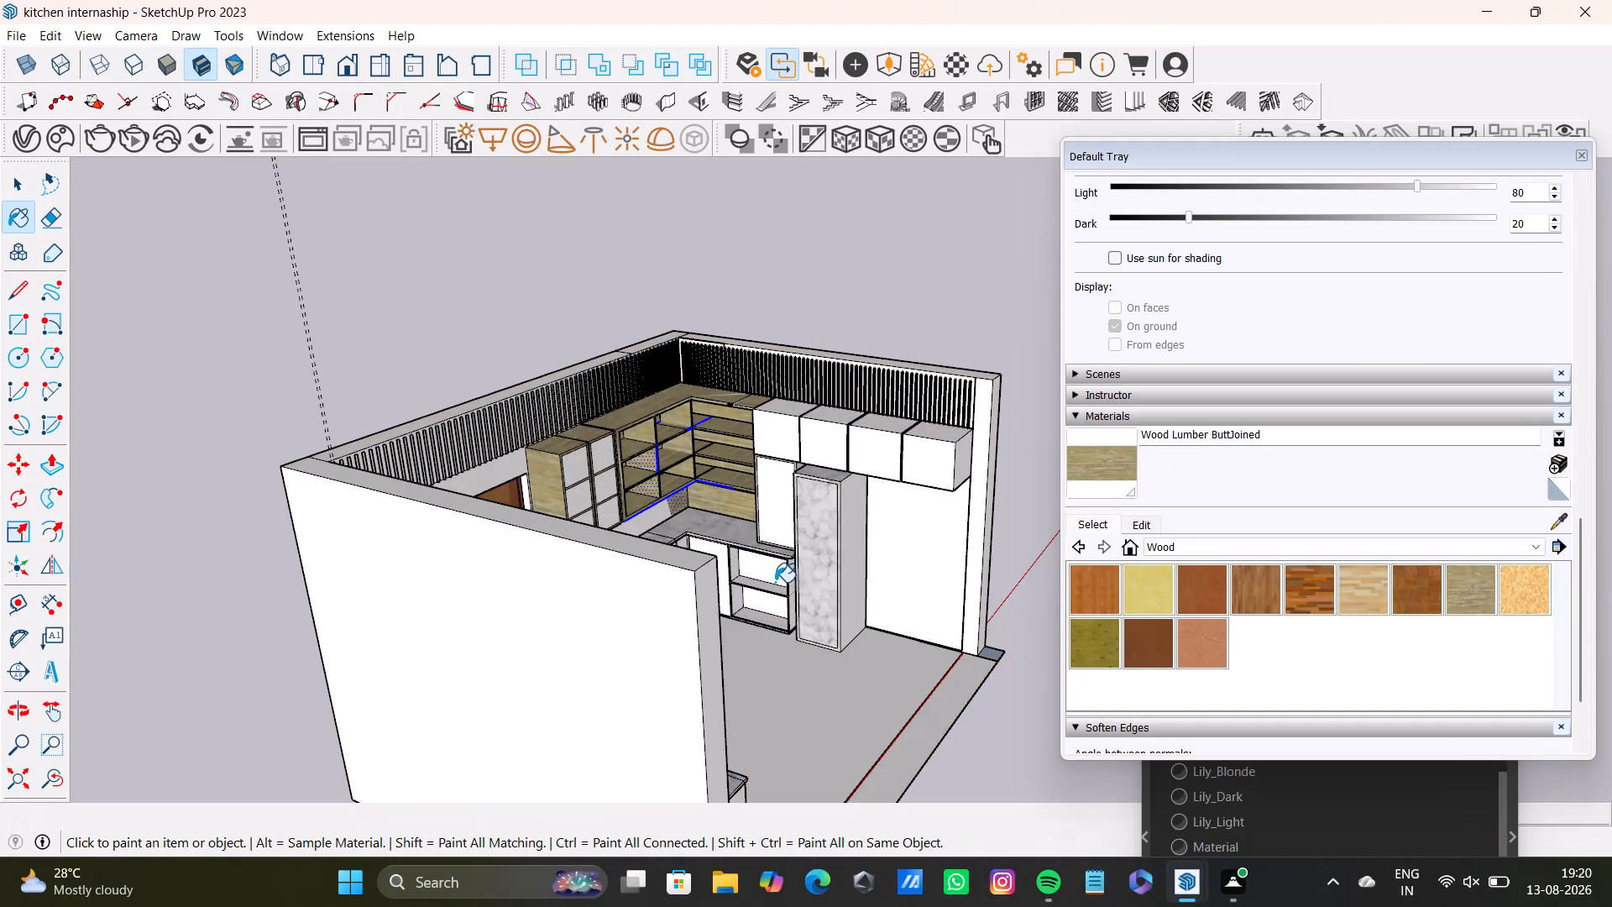
# Select both white strips under the corner unit's bottom shelf and paint them with Wood Lumber ButtJoined.
pyautogui.moveTo(740, 563); pyautogui.dragTo(670, 587, button='middle')
pyautogui.scroll(14, 731, 552)
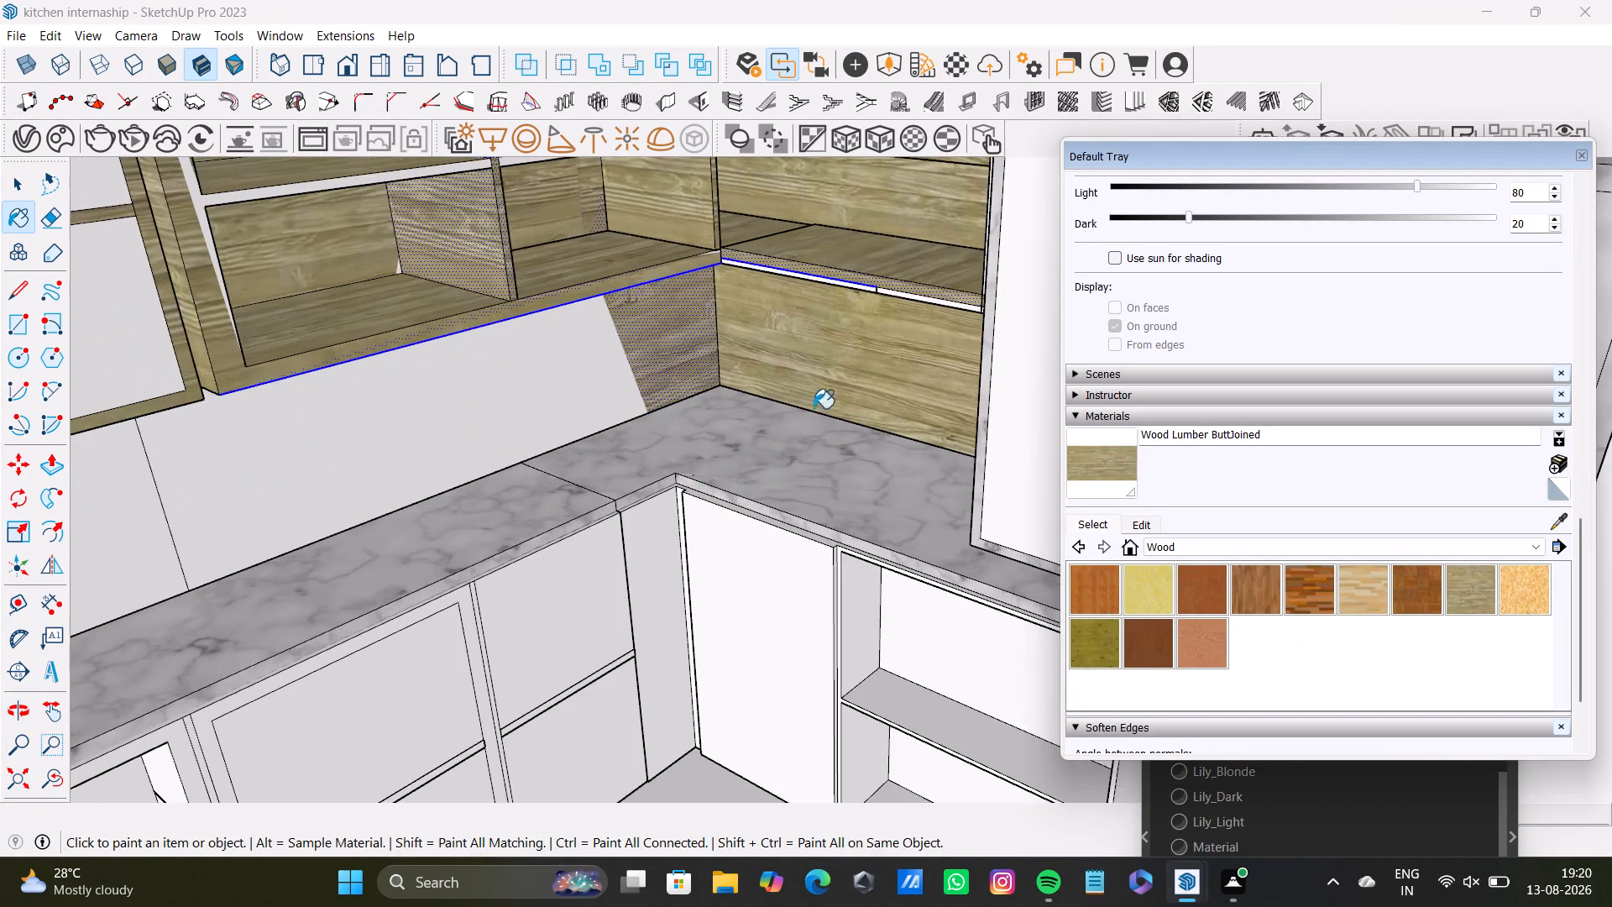
pyautogui.keyDown('shift'); pyautogui.moveTo(816, 395); pyautogui.dragTo(730, 527, button='middle'); pyautogui.keyUp('shift')
pyautogui.scroll(6, 735, 526)
pyautogui.scroll(-1, 764, 497)
pyautogui.moveTo(777, 493); pyautogui.dragTo(892, 439, button='middle')
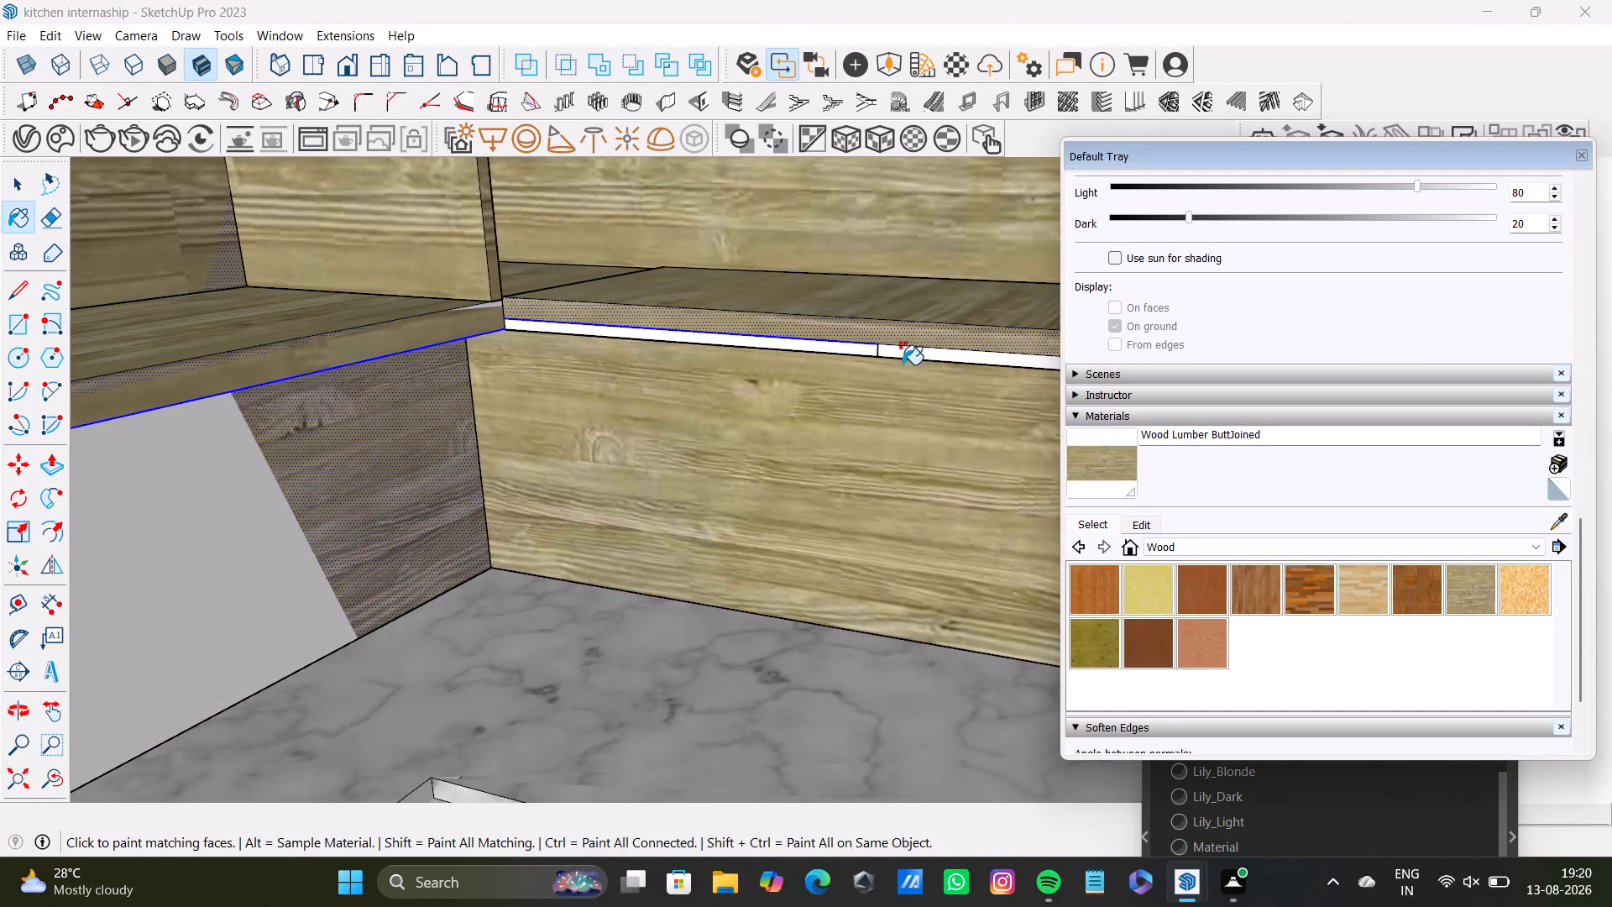
pyautogui.press('space')
pyautogui.click(917, 350)
pyautogui.keyDown('shift'); pyautogui.click(861, 346); pyautogui.keyUp('shift')
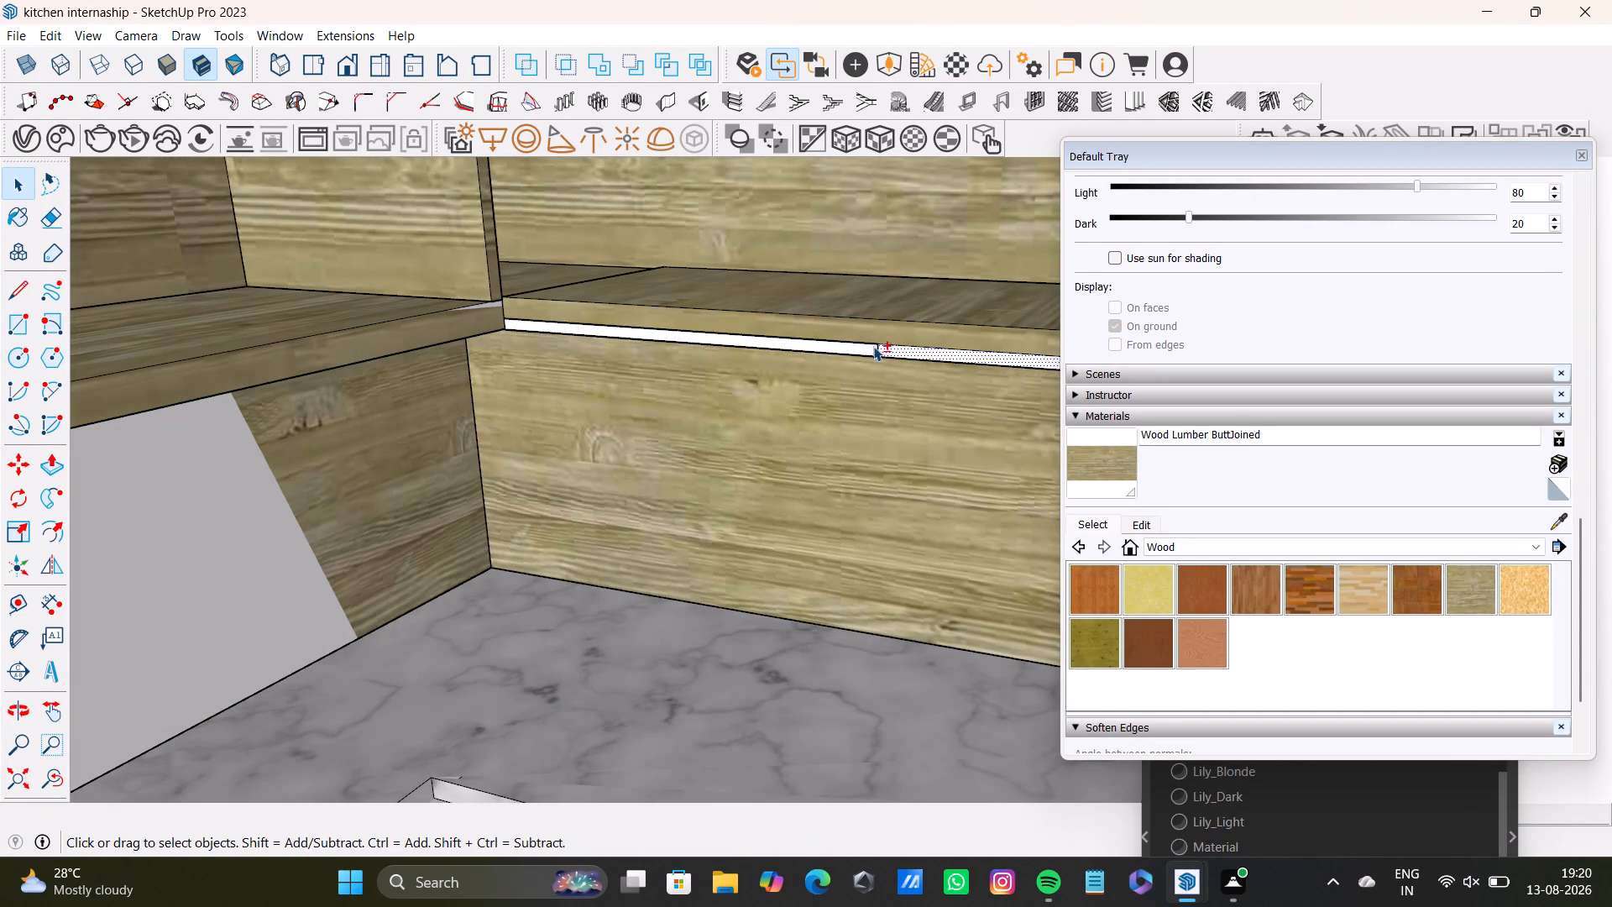
pyautogui.keyDown('shift'); pyautogui.click(863, 345); pyautogui.keyUp('shift')
pyautogui.keyDown('shift'); pyautogui.doubleClick(858, 349); pyautogui.keyUp('shift')
pyautogui.keyDown('shift'); pyautogui.click(867, 352); pyautogui.keyUp('shift')
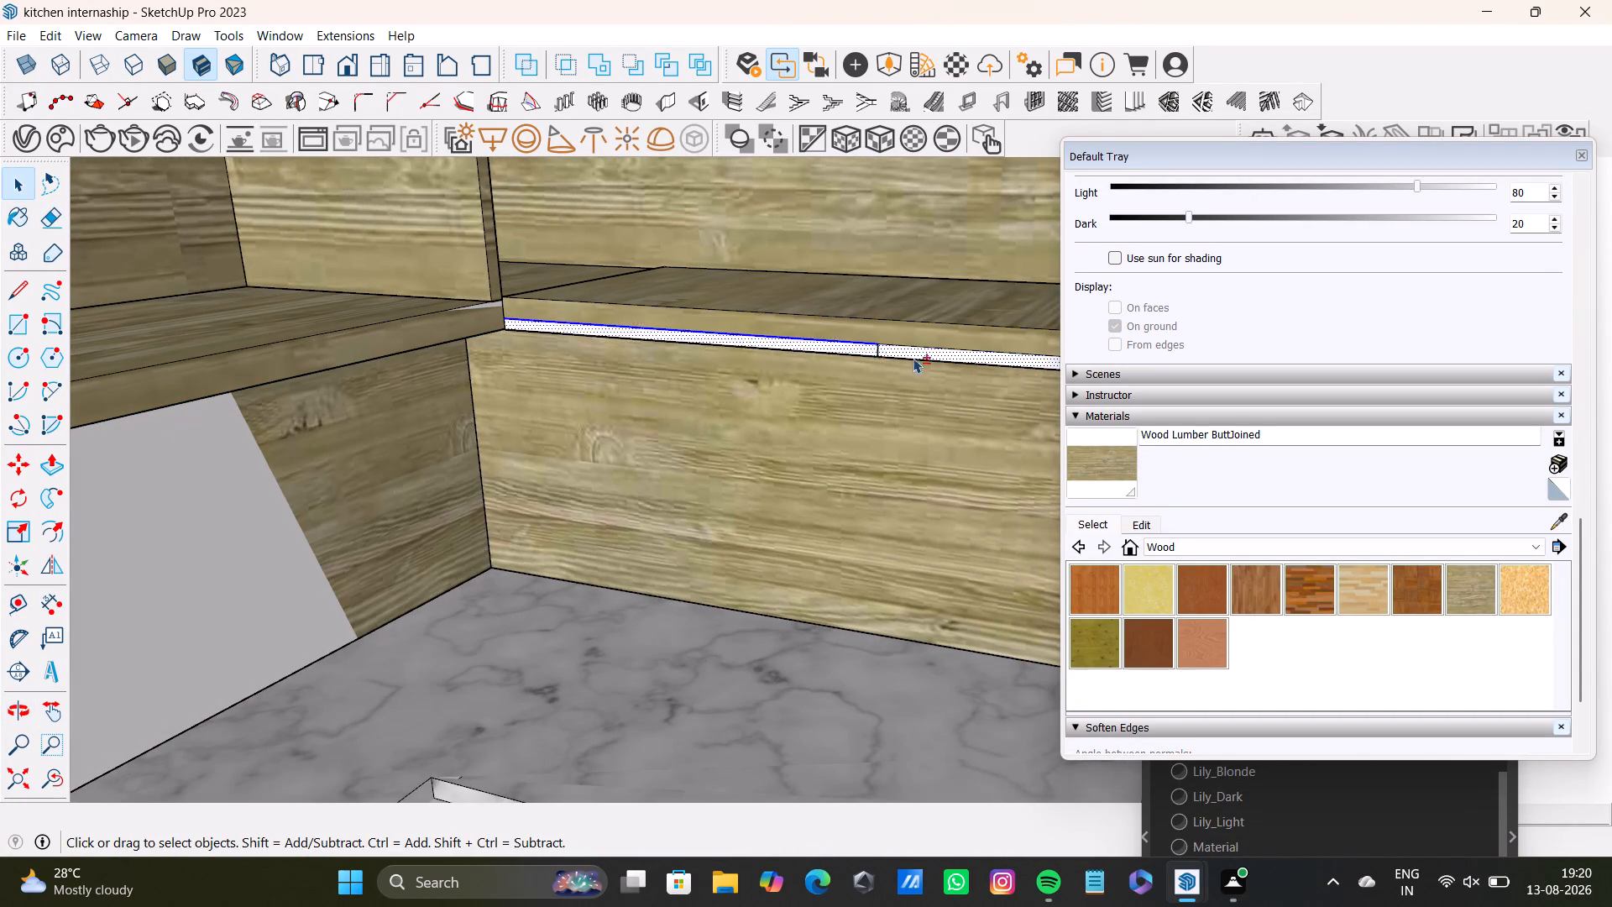
pyautogui.keyDown('shift'); pyautogui.click(1095, 471); pyautogui.keyUp('shift')
pyautogui.keyDown('shift'); pyautogui.click(975, 364); pyautogui.keyUp('shift')
pyautogui.keyDown('shift'); pyautogui.click(866, 349); pyautogui.keyUp('shift')
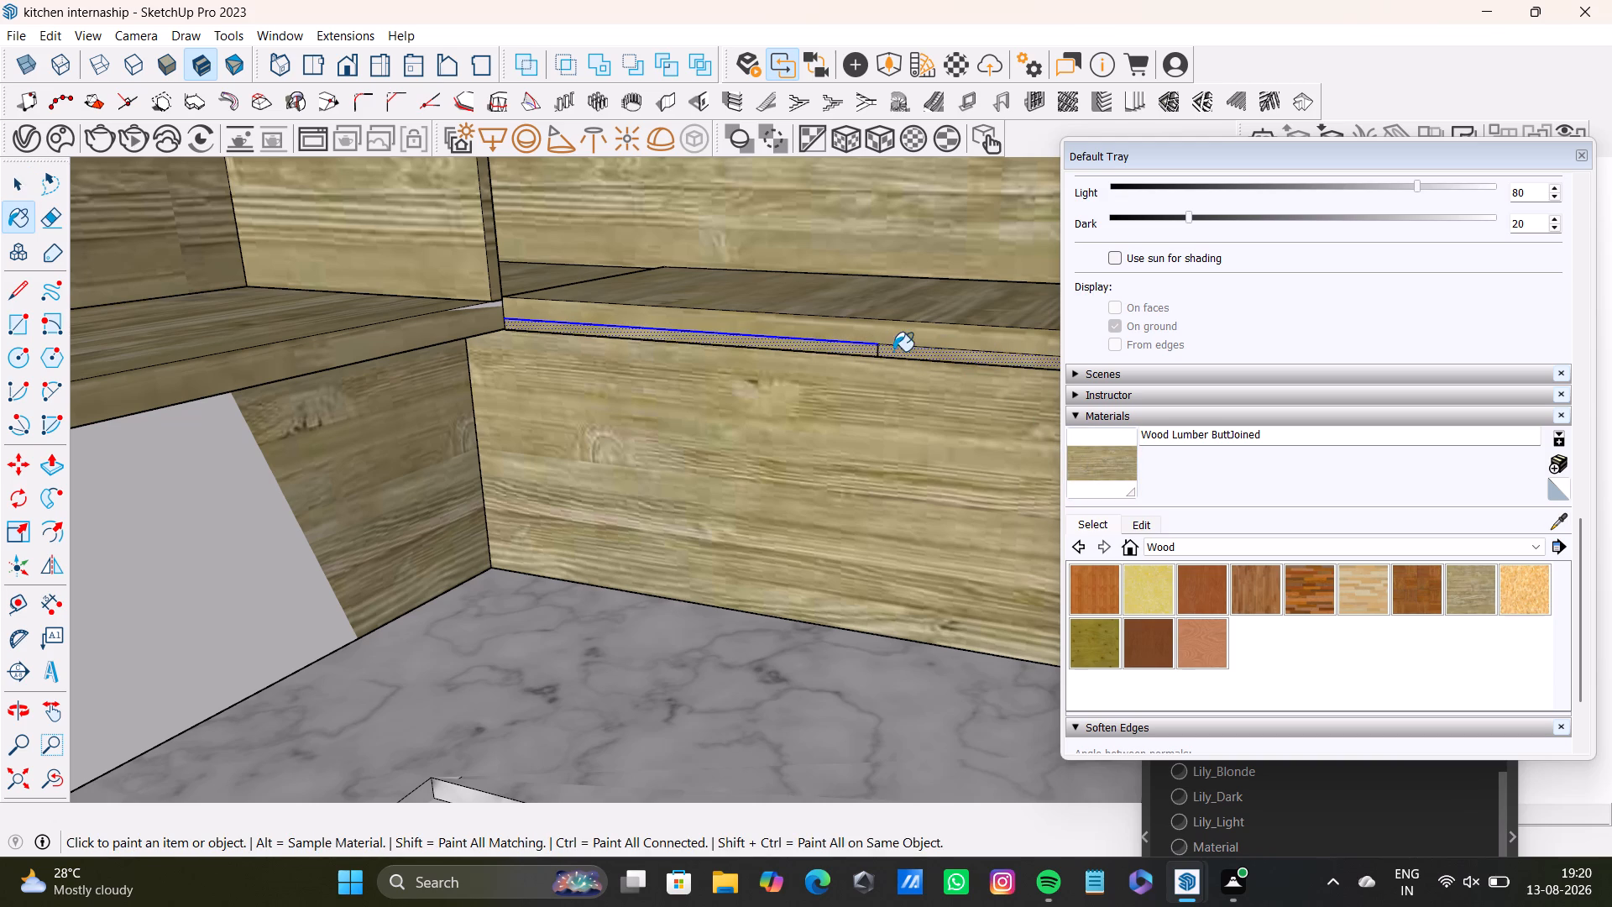
# Paint the white front edges of the open unit's two middle shelves with Wood Lumber ButtJoined.
pyautogui.scroll(-4, 801, 410)
pyautogui.scroll(-7, 678, 401)
pyautogui.scroll(2, 574, 368)
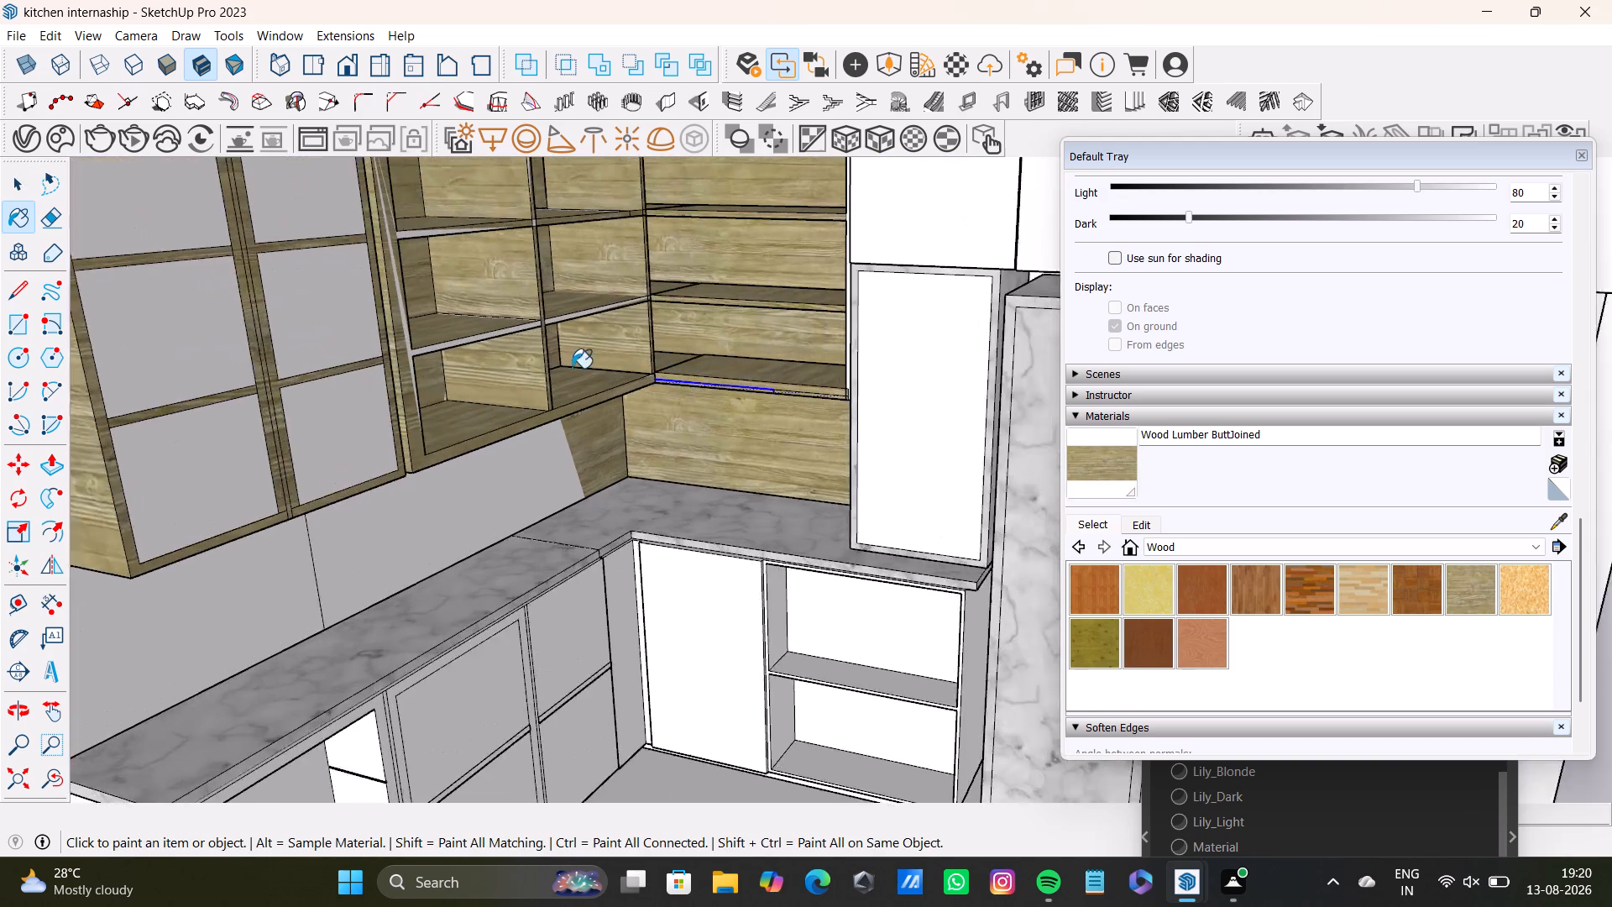
pyautogui.scroll(3, 572, 368)
pyautogui.moveTo(489, 306); pyautogui.dragTo(639, 392, button='middle')
pyautogui.moveTo(639, 405); pyautogui.dragTo(462, 406, button='middle')
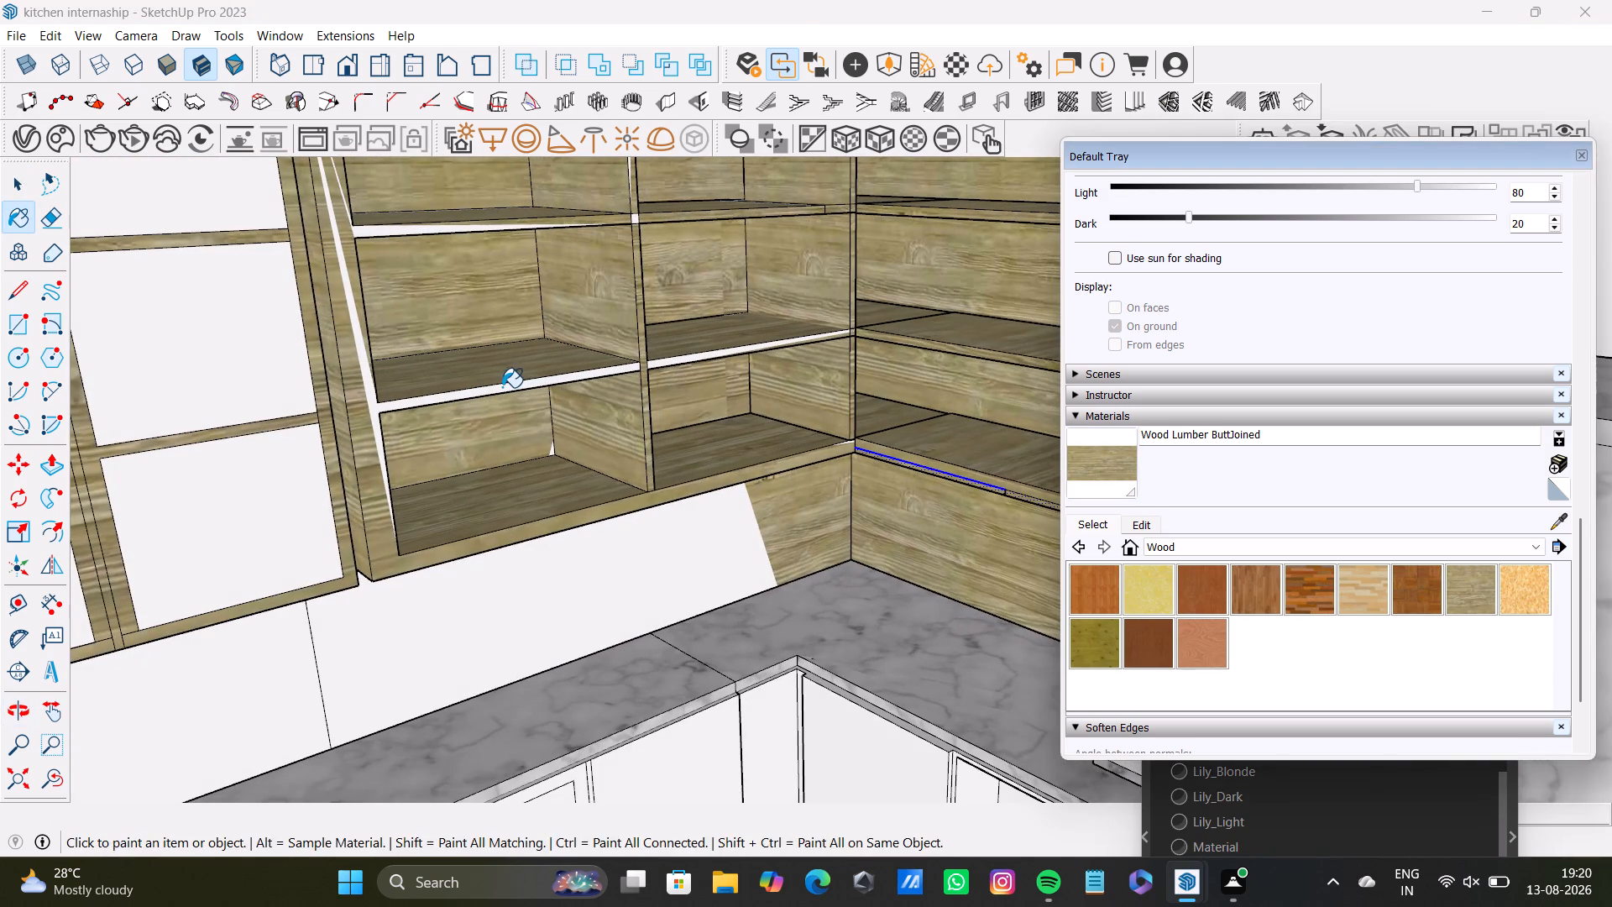
pyautogui.press('space')
pyautogui.click(516, 386)
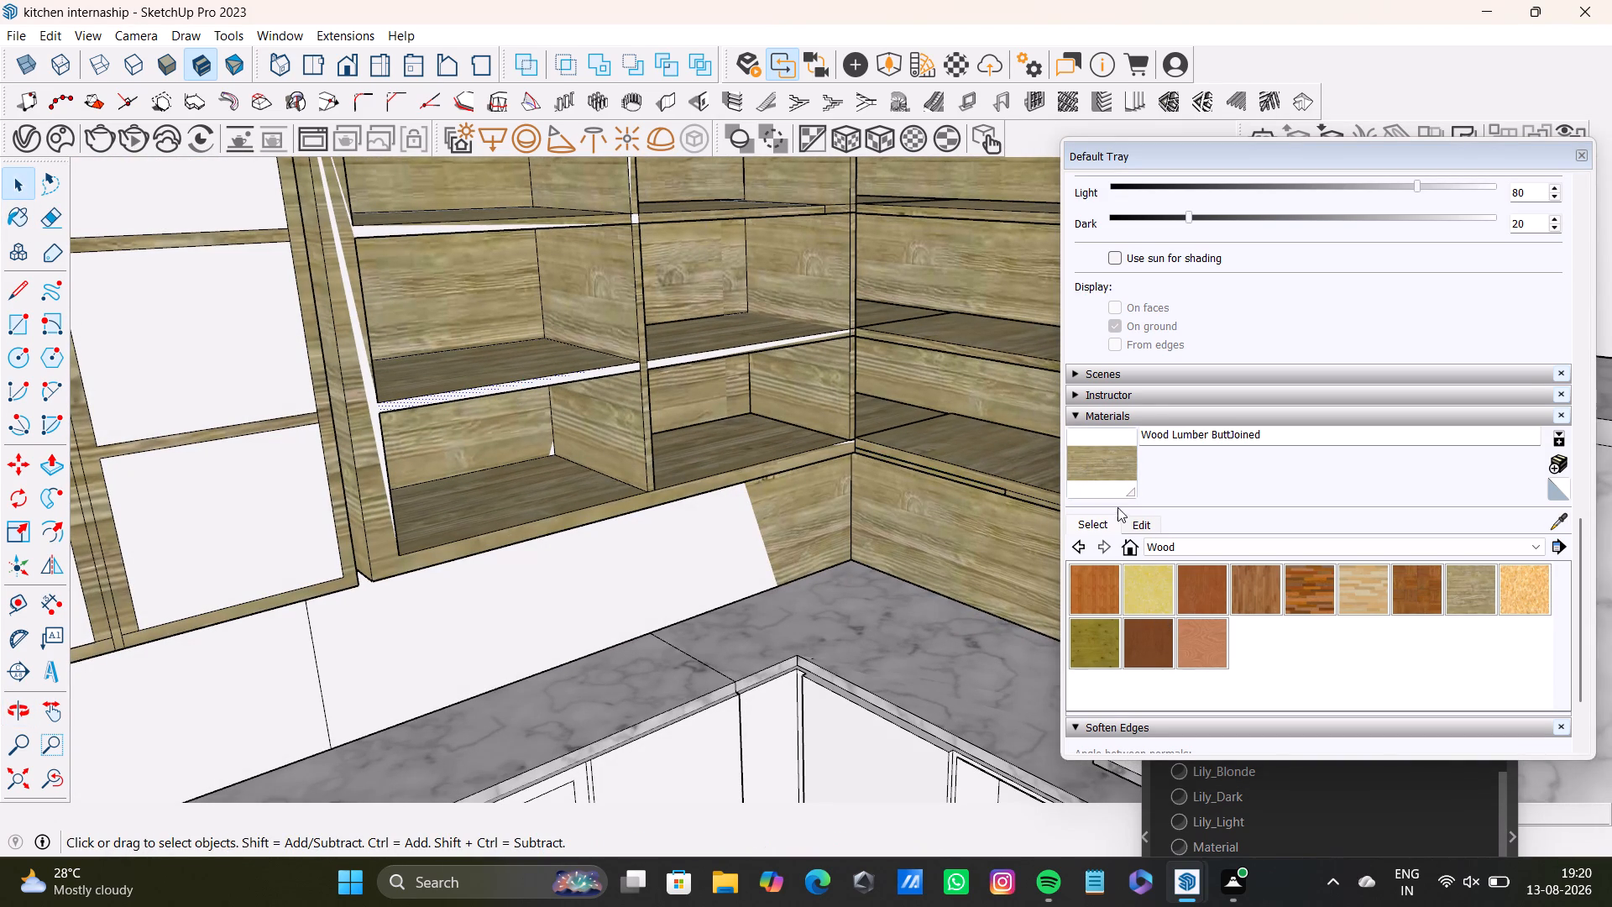
pyautogui.moveTo(1105, 480); pyautogui.dragTo(1088, 474)
pyautogui.click(625, 370)
pyautogui.click(656, 363)
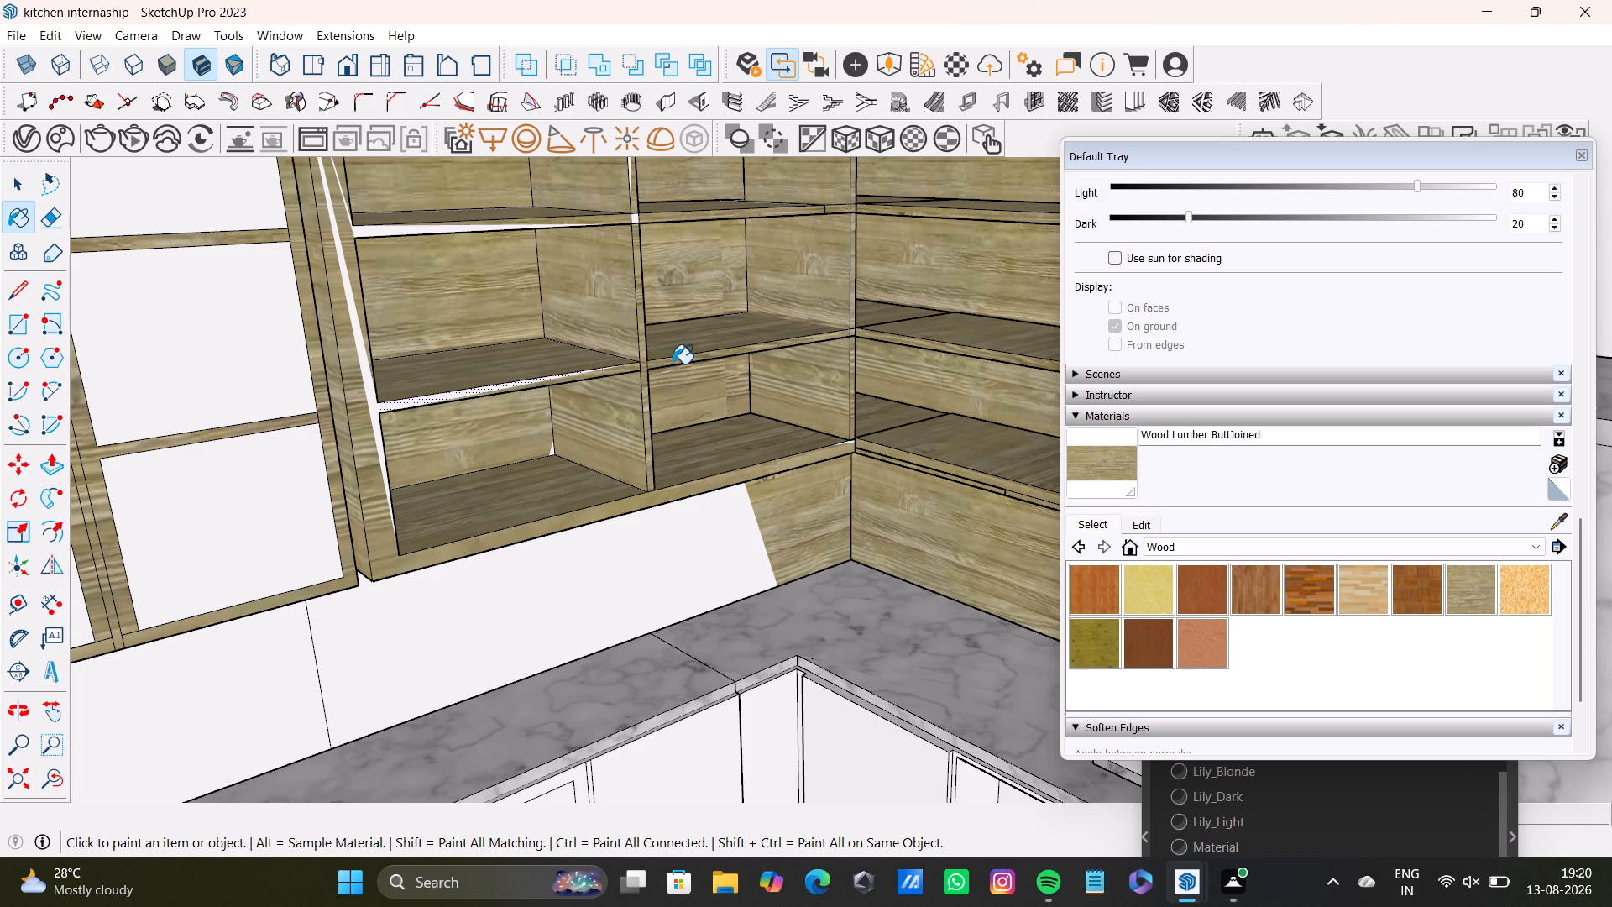
pyautogui.click(470, 392)
pyautogui.click(376, 407)
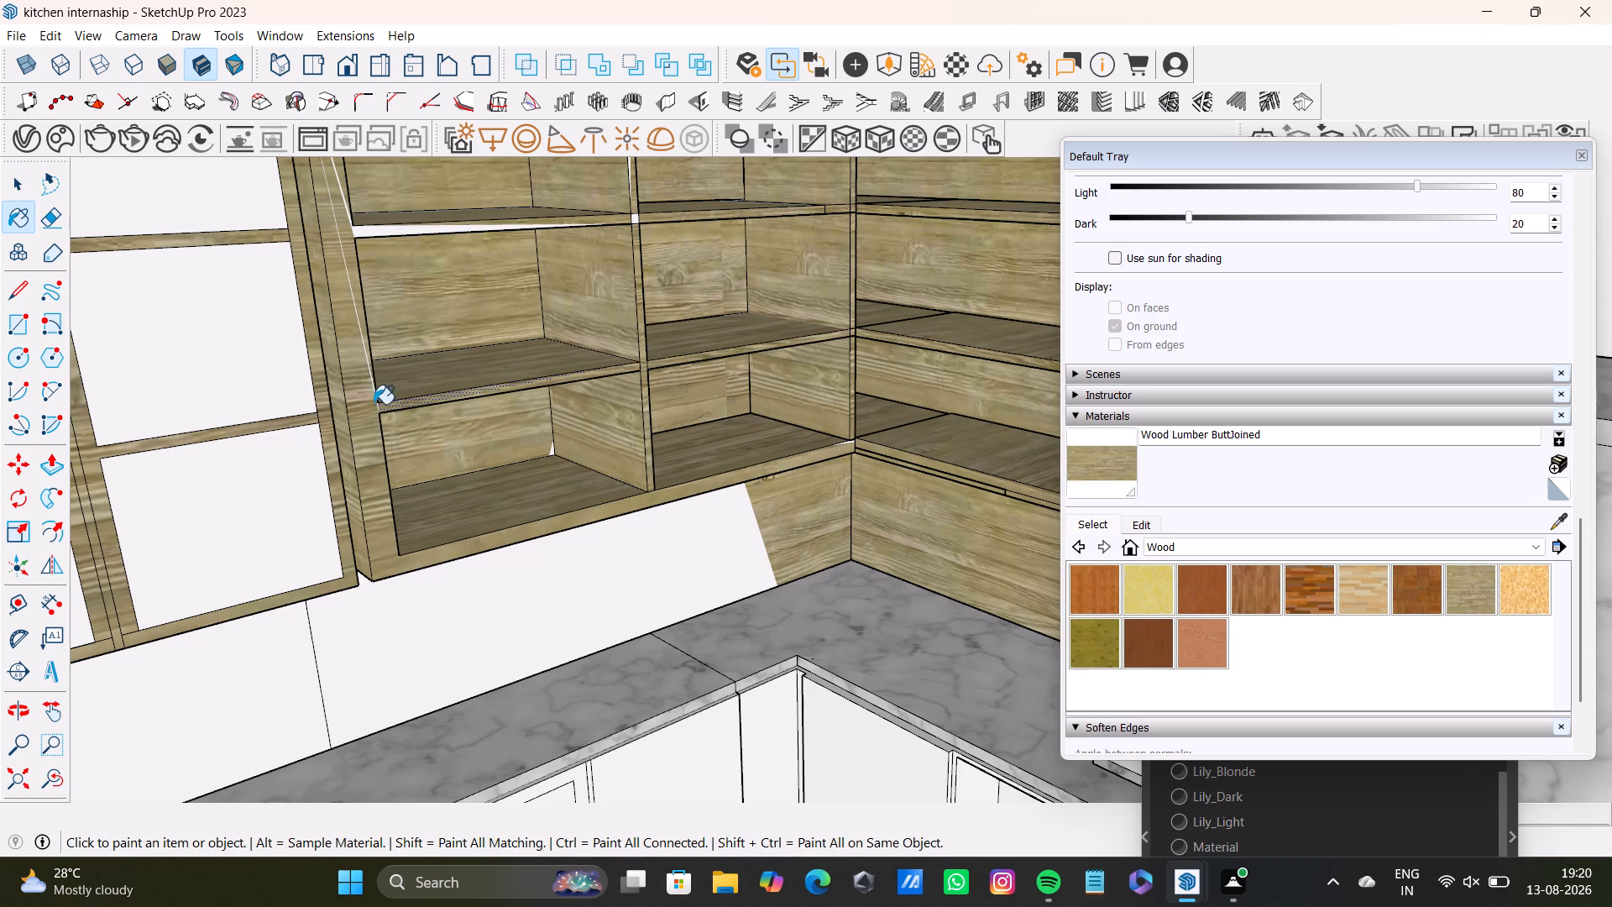
pyautogui.click(393, 236)
pyautogui.click(375, 233)
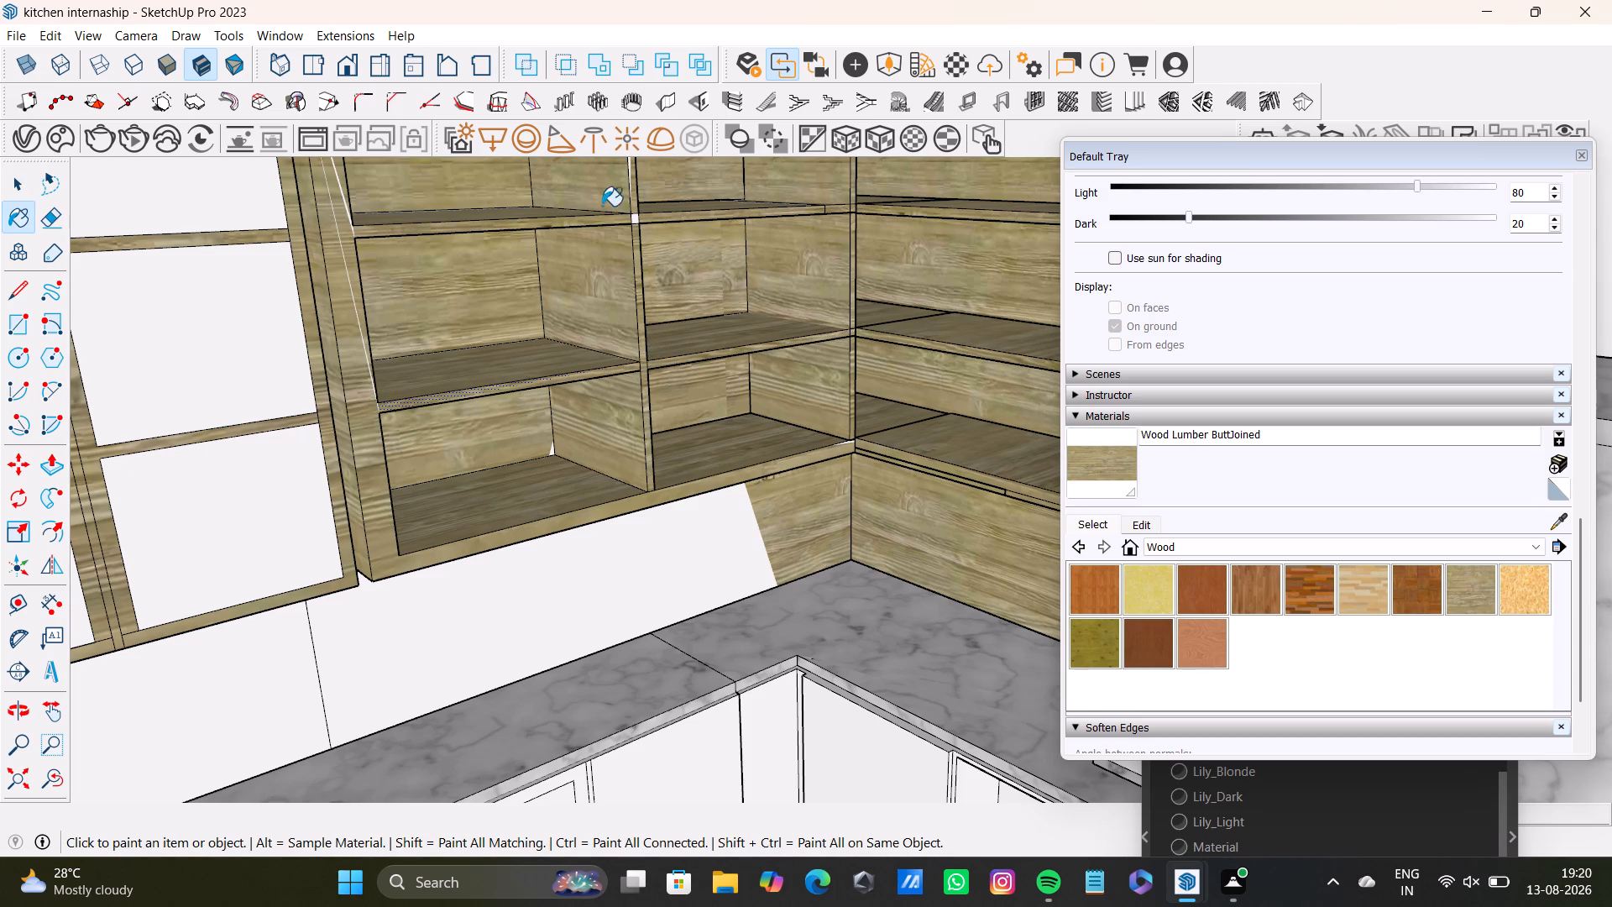
pyautogui.click(634, 219)
pyautogui.click(630, 223)
# Paint the front edges of the open unit's top board and upper divider with Wood Lumber ButtJoined.
pyautogui.scroll(-5, 672, 366)
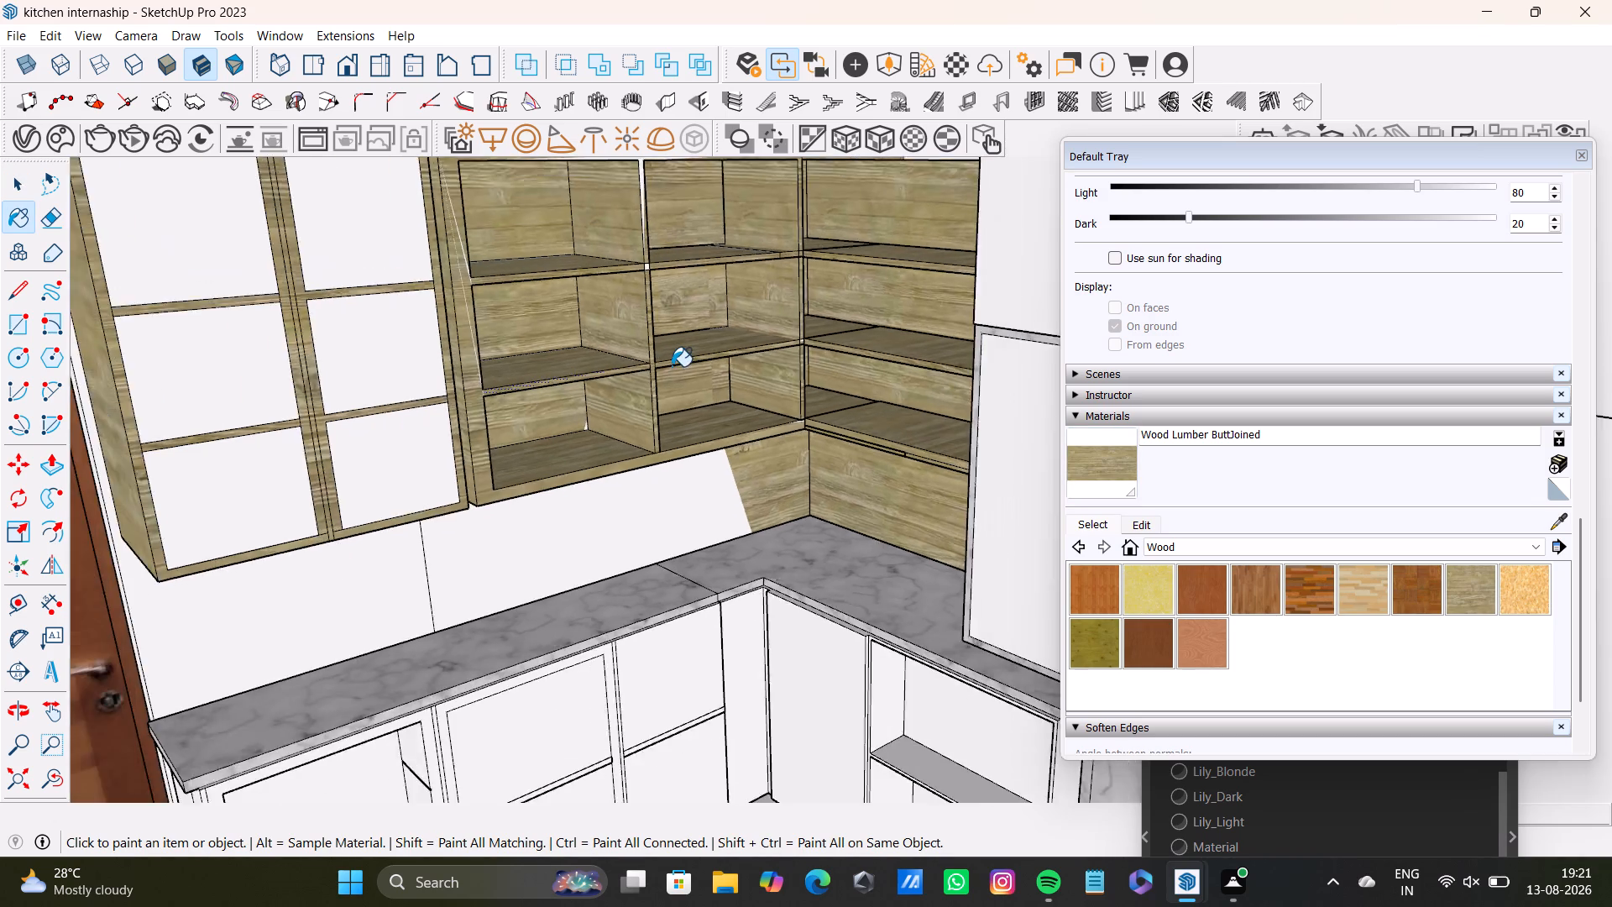
pyautogui.scroll(-2, 672, 366)
pyautogui.keyDown('shift'); pyautogui.moveTo(675, 364); pyautogui.dragTo(756, 537, button='middle'); pyautogui.keyUp('shift')
pyautogui.scroll(6, 760, 425)
pyautogui.click(776, 344)
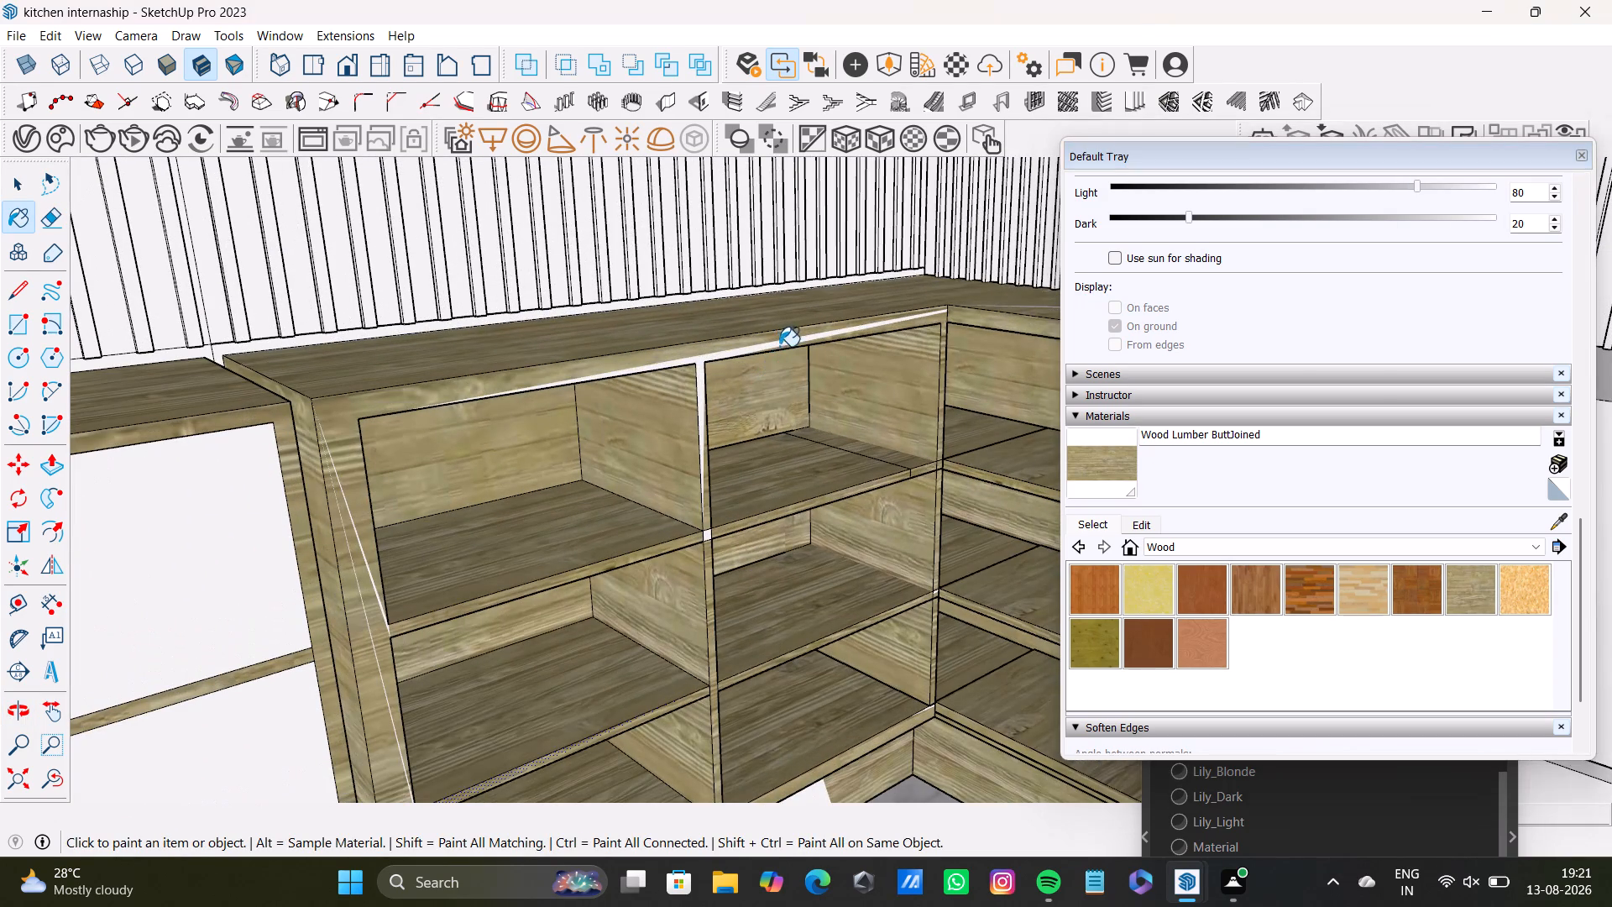
pyautogui.click(700, 397)
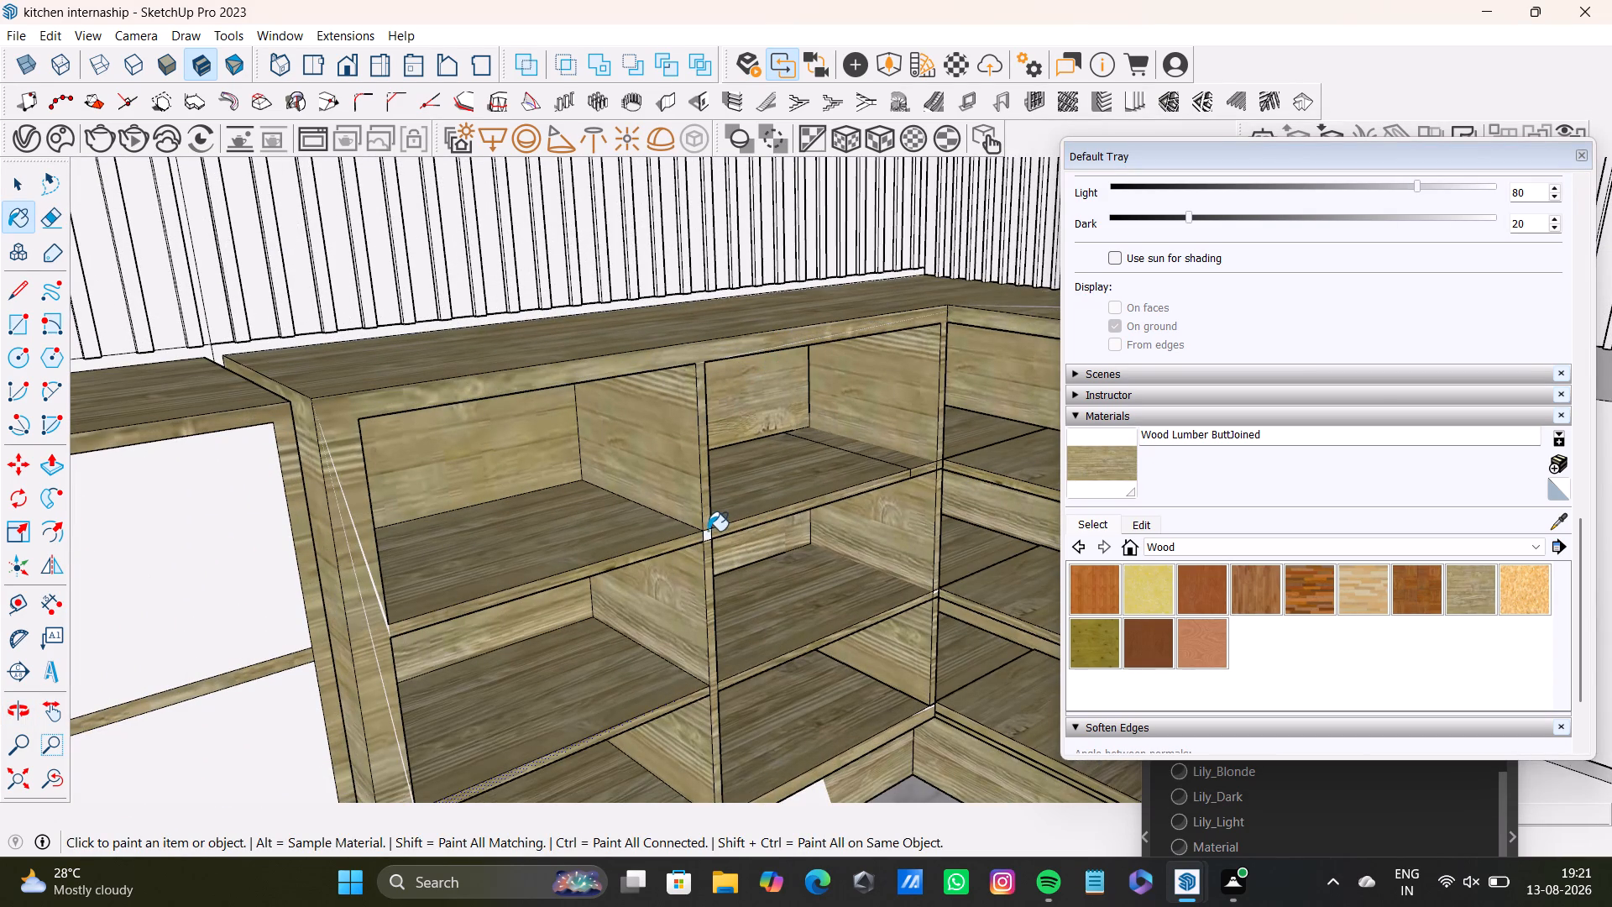
pyautogui.click(706, 540)
pyautogui.doubleClick(709, 540)
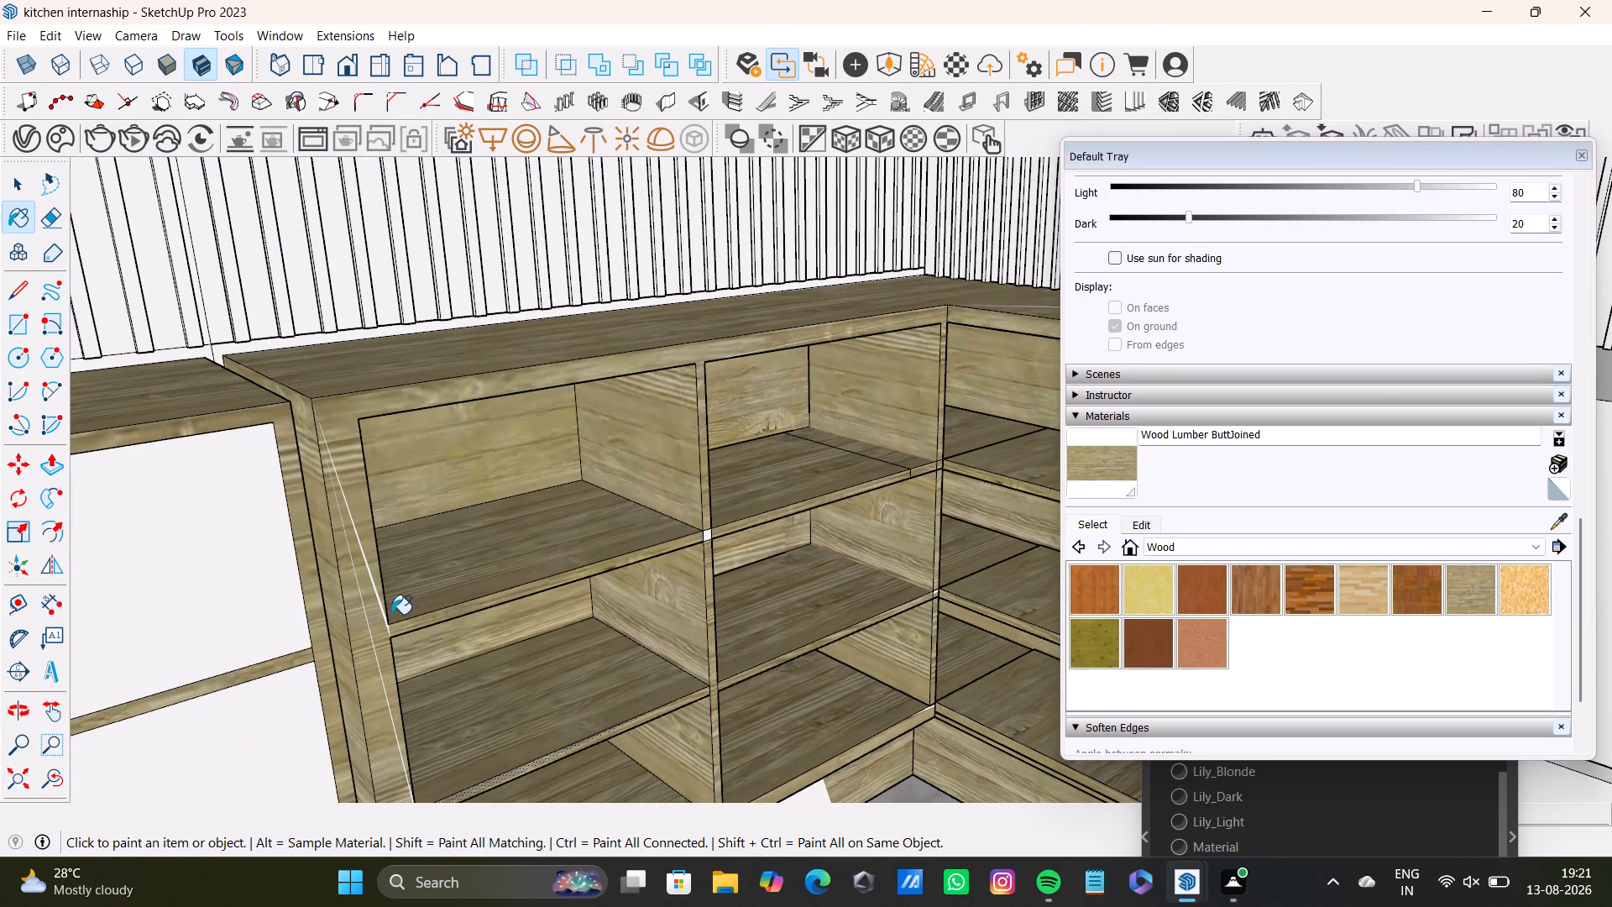
# Try to paint the remaining white slivers on the open unit's side frame and in its lower compartment with Wood Lumber ButtJoined.
pyautogui.click(380, 621)
pyautogui.click(387, 621)
pyautogui.moveTo(382, 621); pyautogui.dragTo(390, 617)
pyautogui.scroll(2, 312, 607)
pyautogui.keyDown('shift'); pyautogui.moveTo(403, 578); pyautogui.dragTo(483, 352, button='middle'); pyautogui.keyUp('shift')
pyautogui.doubleClick(491, 502)
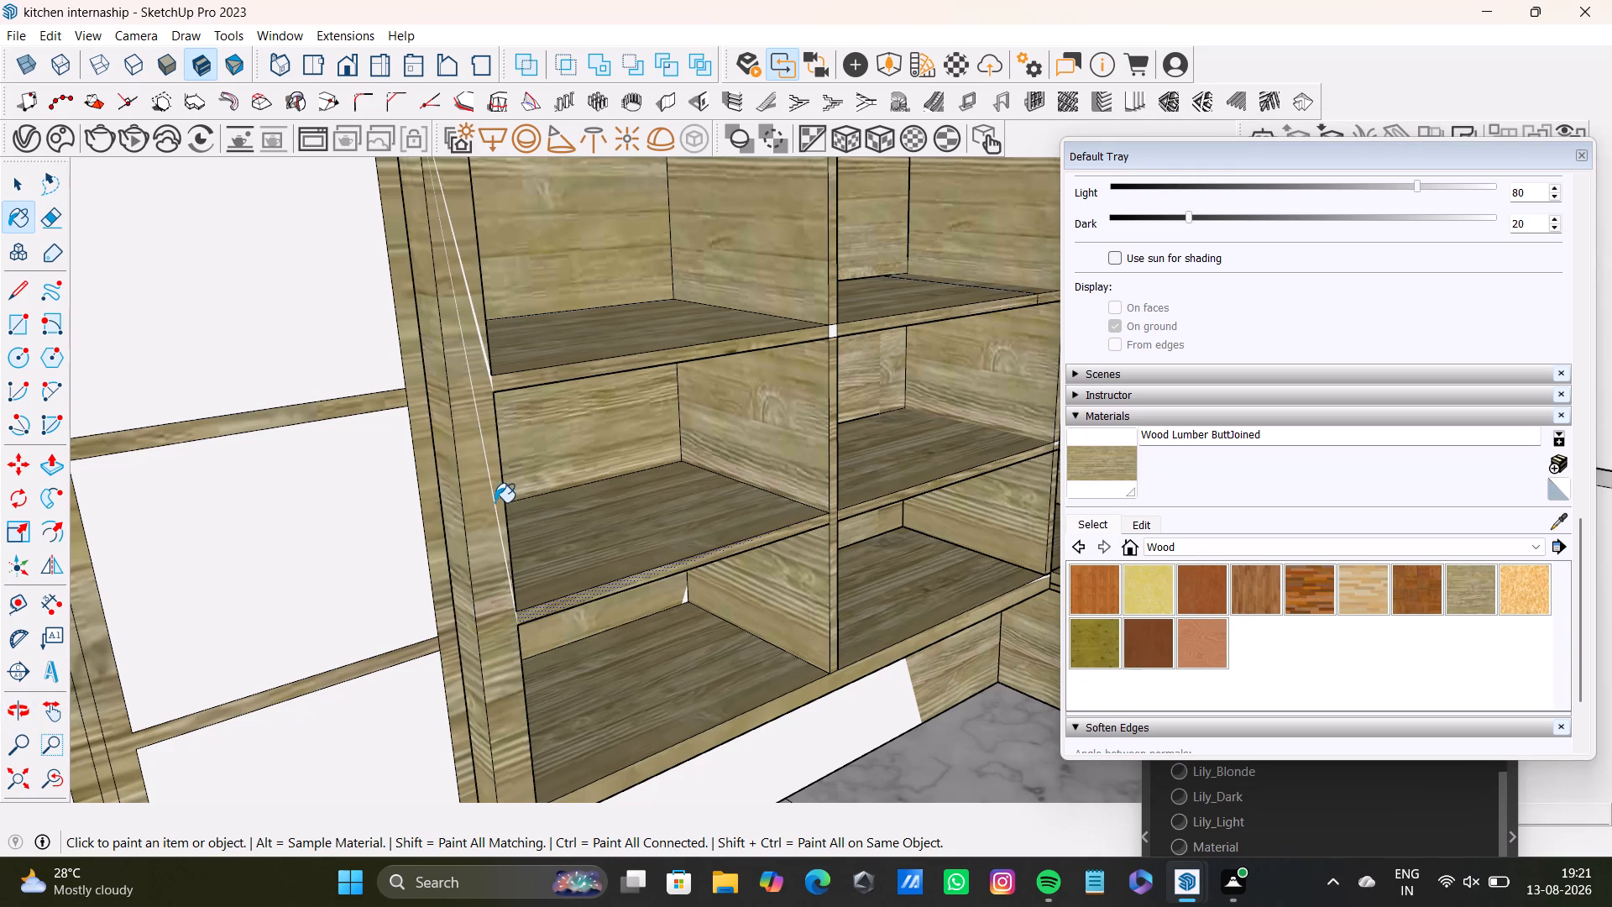
pyautogui.moveTo(680, 599); pyautogui.dragTo(689, 602)
pyautogui.click(689, 602)
# Paint the white wall areas between the wall cabinets and the counter beside the door with Wood Lumber ButtJoined.
pyautogui.scroll(-9, 699, 581)
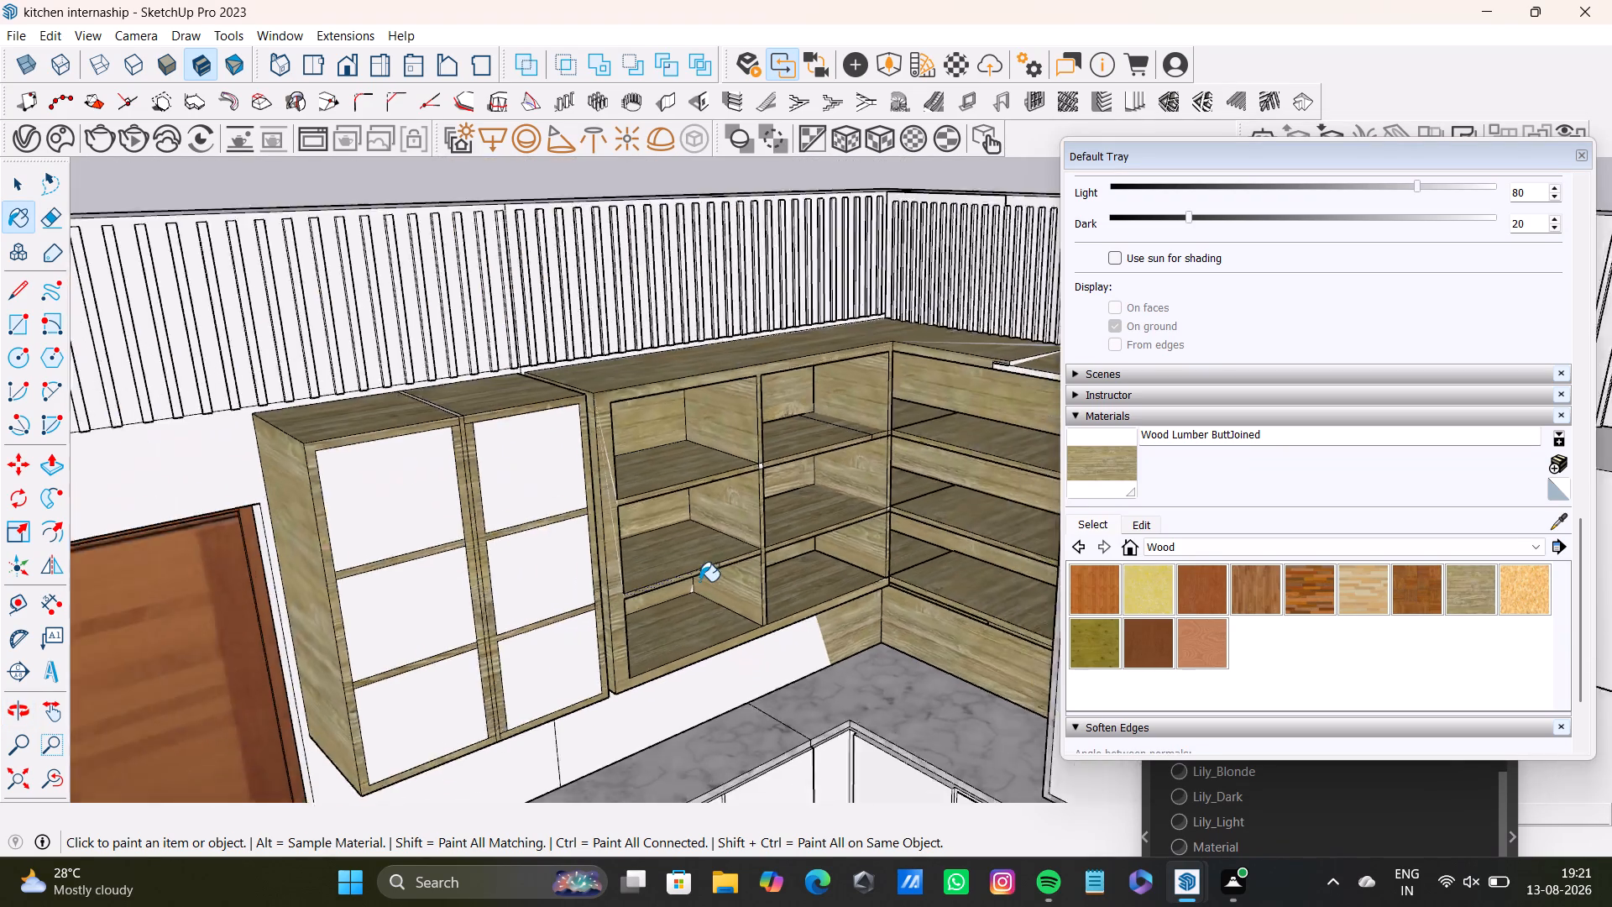
pyautogui.moveTo(832, 666); pyautogui.dragTo(652, 566, button='middle')
pyautogui.click(795, 695)
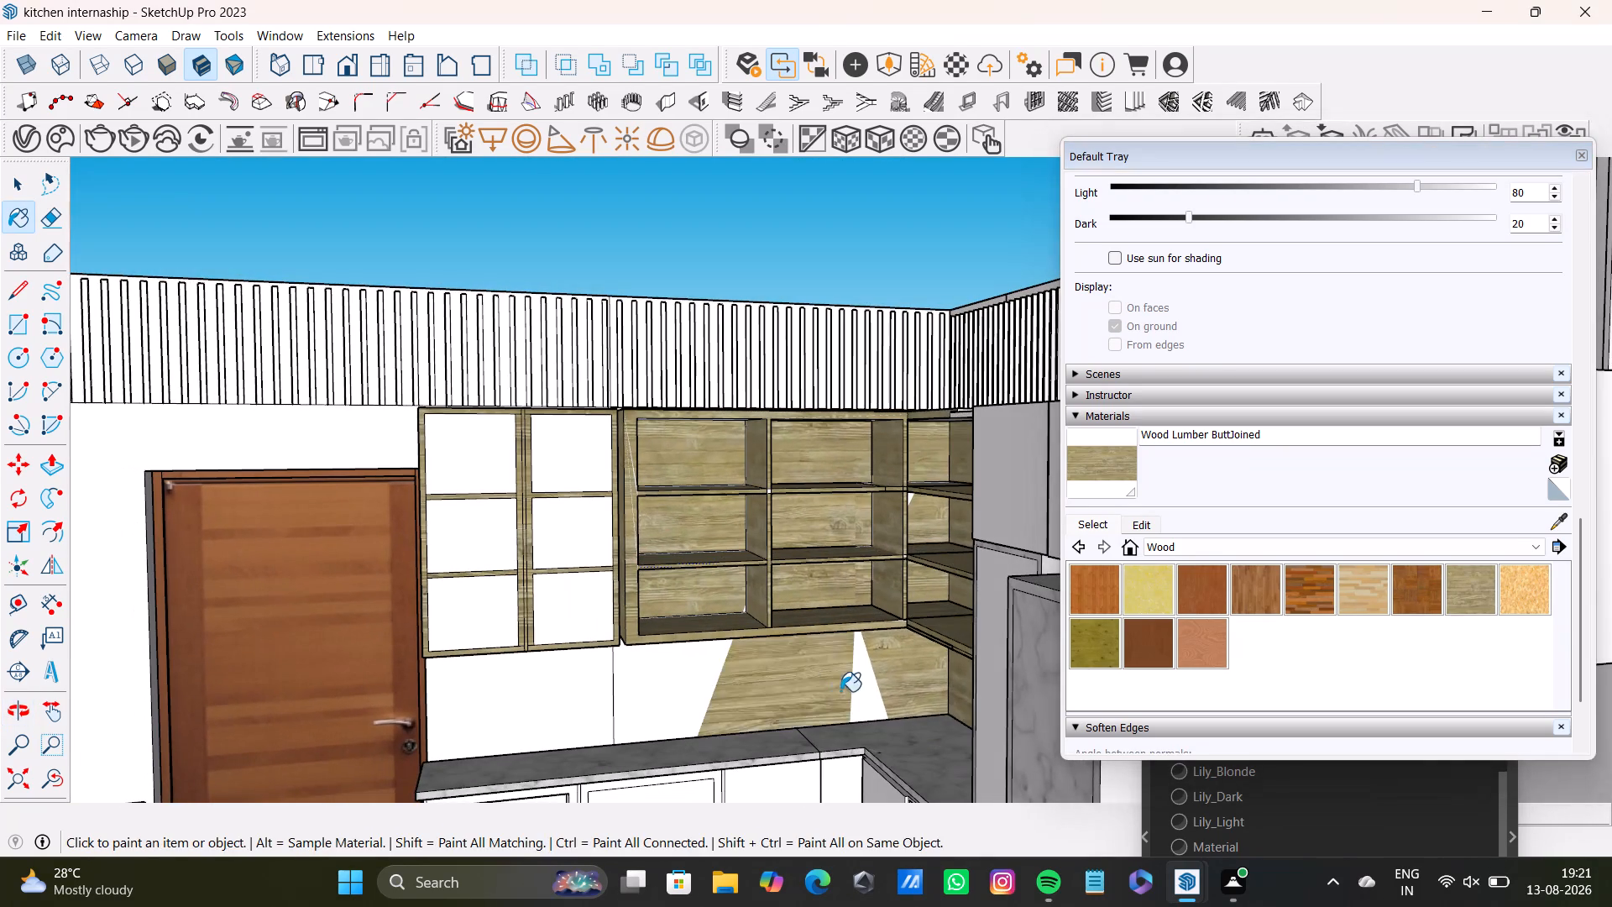
pyautogui.click(859, 696)
pyautogui.click(667, 679)
pyautogui.click(568, 697)
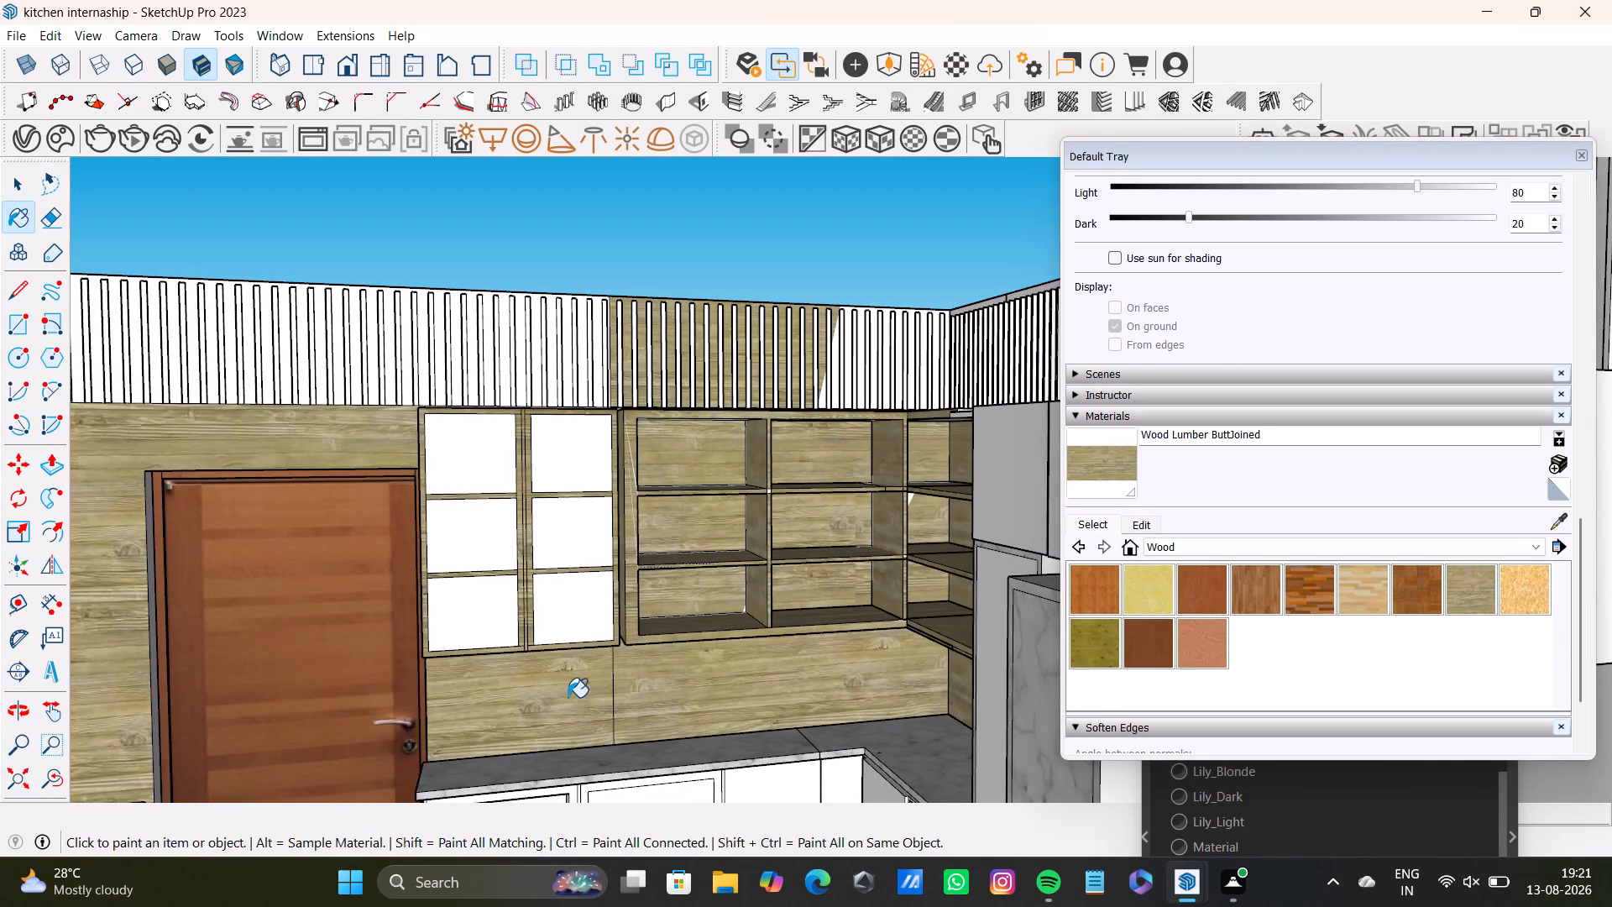
# Paint the wall behind the sink-side cabinets with Wood Lumber ButtJoined.
pyautogui.scroll(-7, 173, 541)
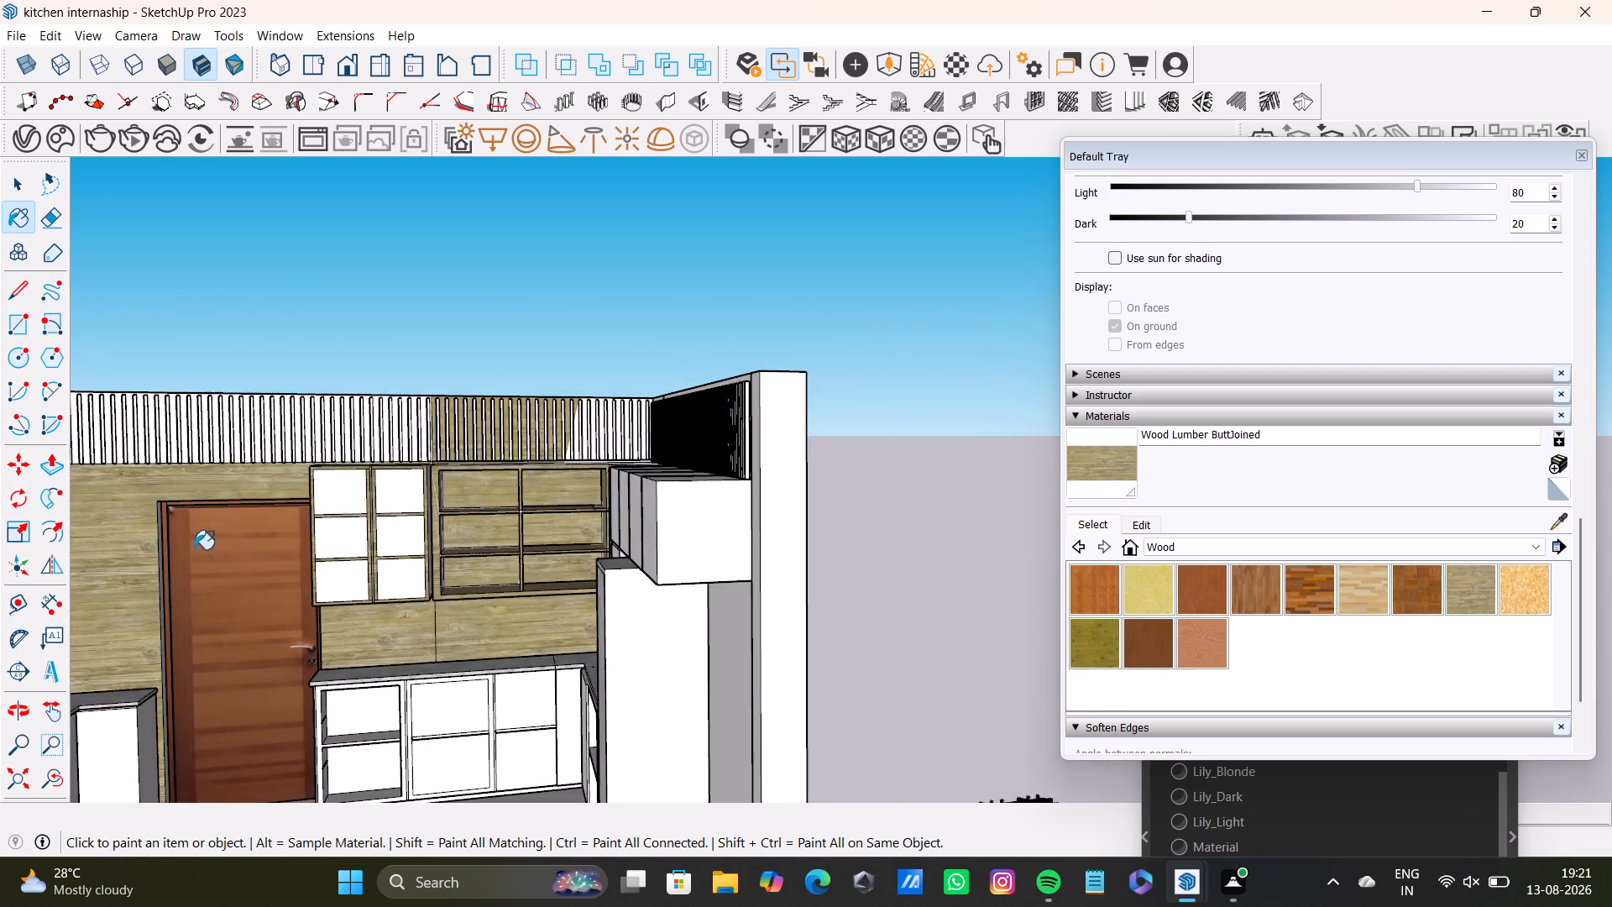
pyautogui.keyDown('shift'); pyautogui.moveTo(215, 560); pyautogui.dragTo(609, 518, button='middle'); pyautogui.keyUp('shift')
pyautogui.moveTo(640, 585); pyautogui.dragTo(342, 654, button='middle')
pyautogui.click(505, 516)
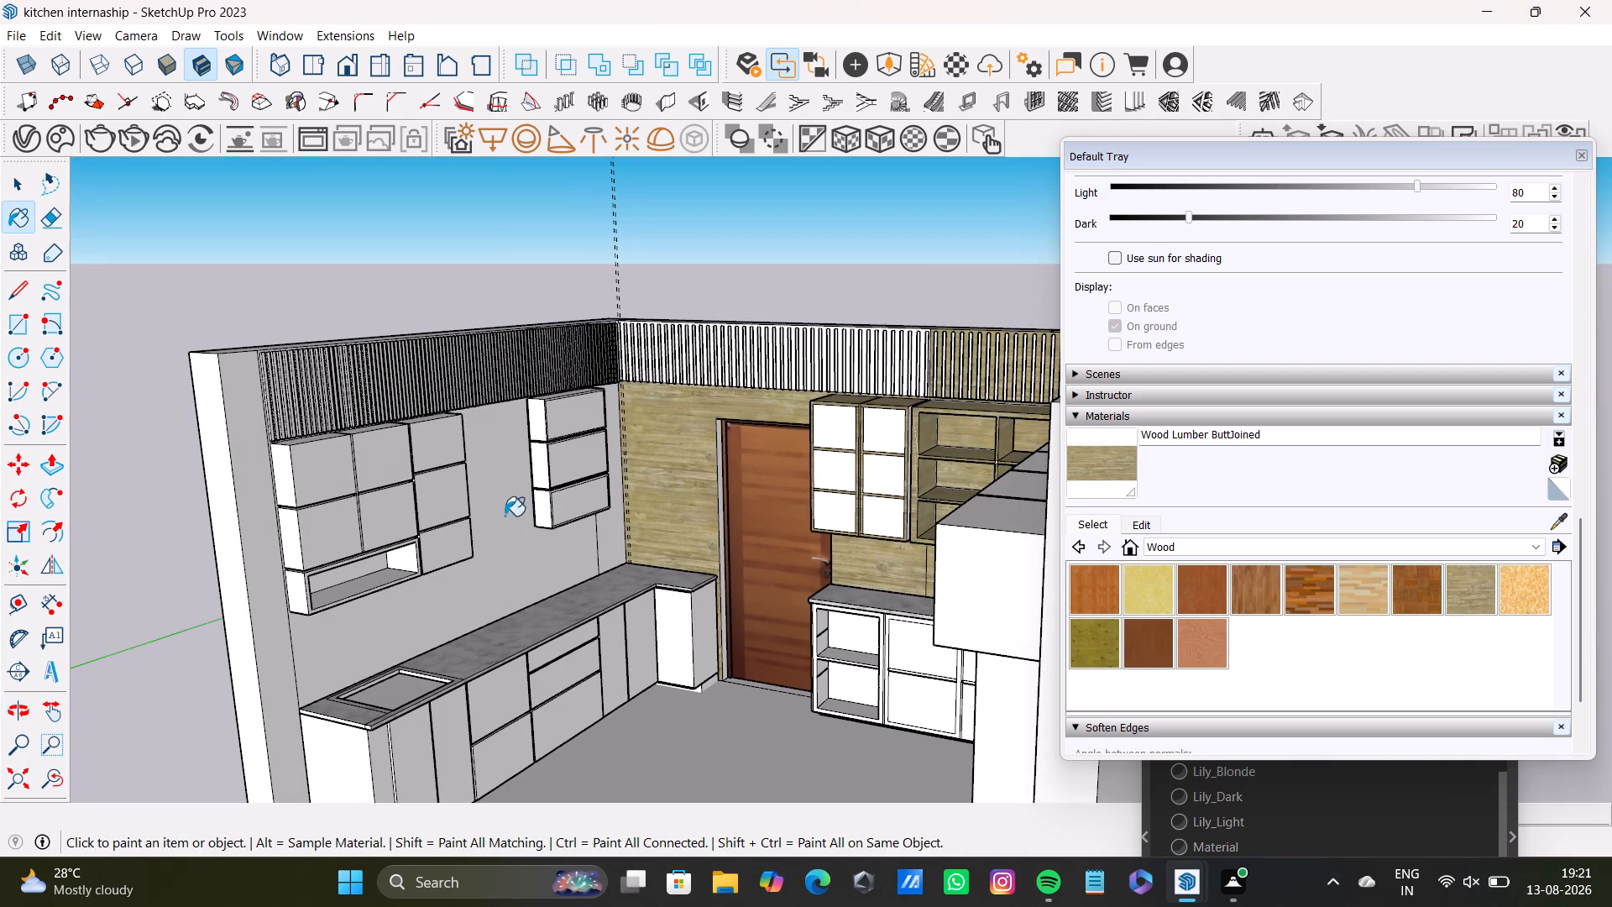
pyautogui.click(610, 542)
# Paint all faces matching the white slatted band above the open unit with Wood Lumber ButtJoined.
pyautogui.moveTo(620, 558); pyautogui.dragTo(789, 689, button='middle')
pyautogui.keyDown('shift'); pyautogui.moveTo(844, 525); pyautogui.dragTo(696, 511, button='middle'); pyautogui.keyUp('shift')
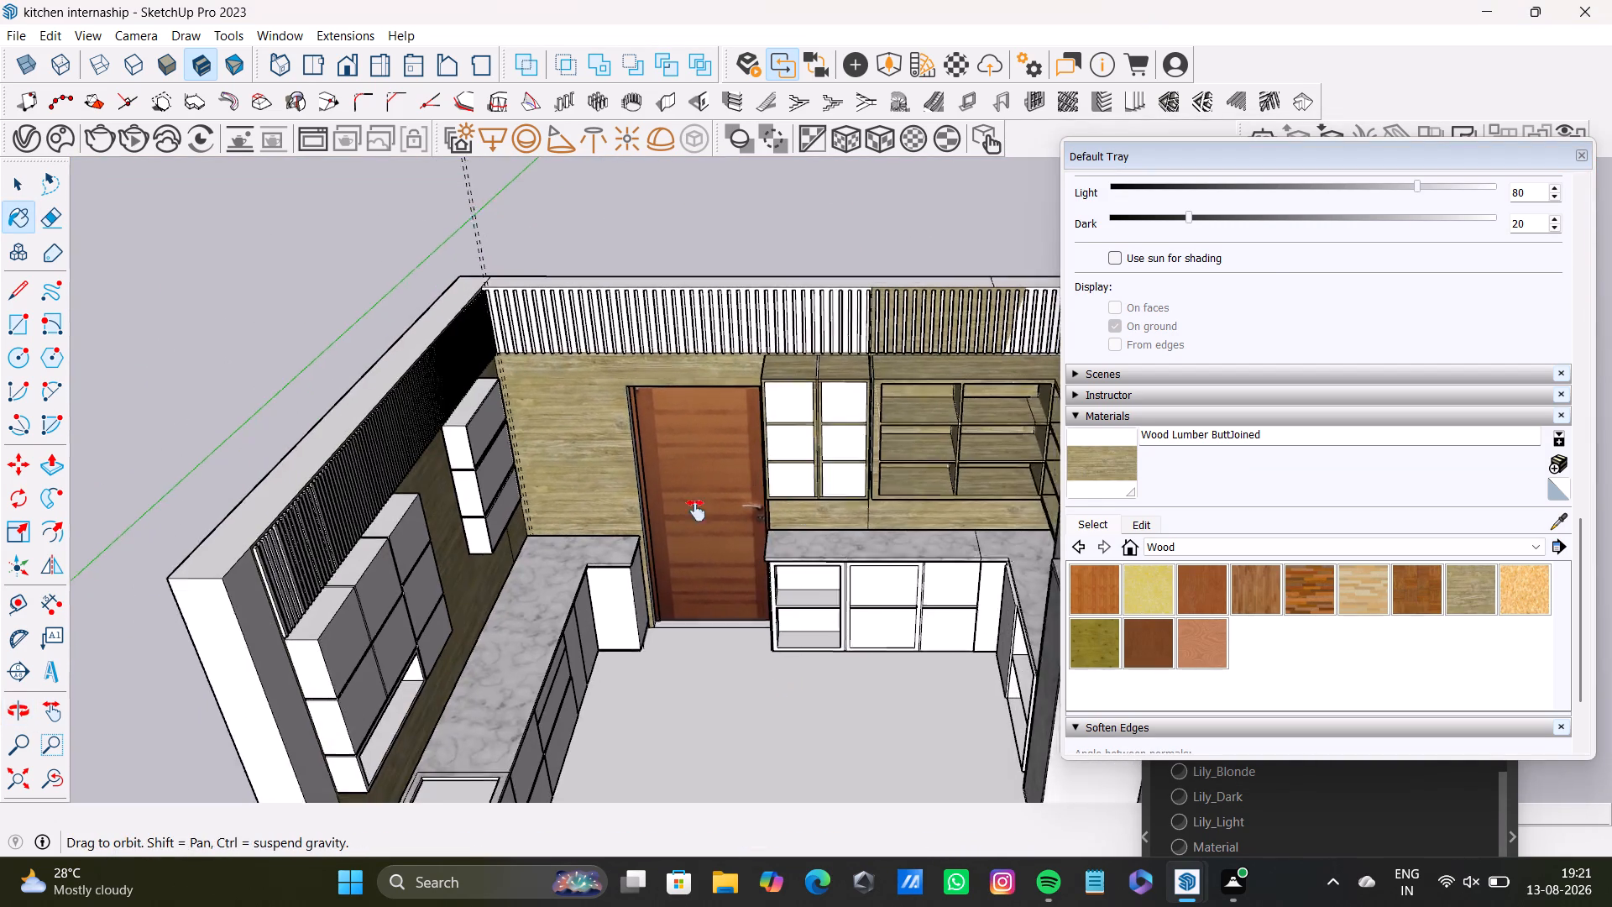
pyautogui.keyDown('shift'); pyautogui.moveTo(696, 511); pyautogui.dragTo(520, 639, button='middle'); pyautogui.keyUp('shift')
pyautogui.scroll(6, 606, 466)
pyautogui.click(757, 417)
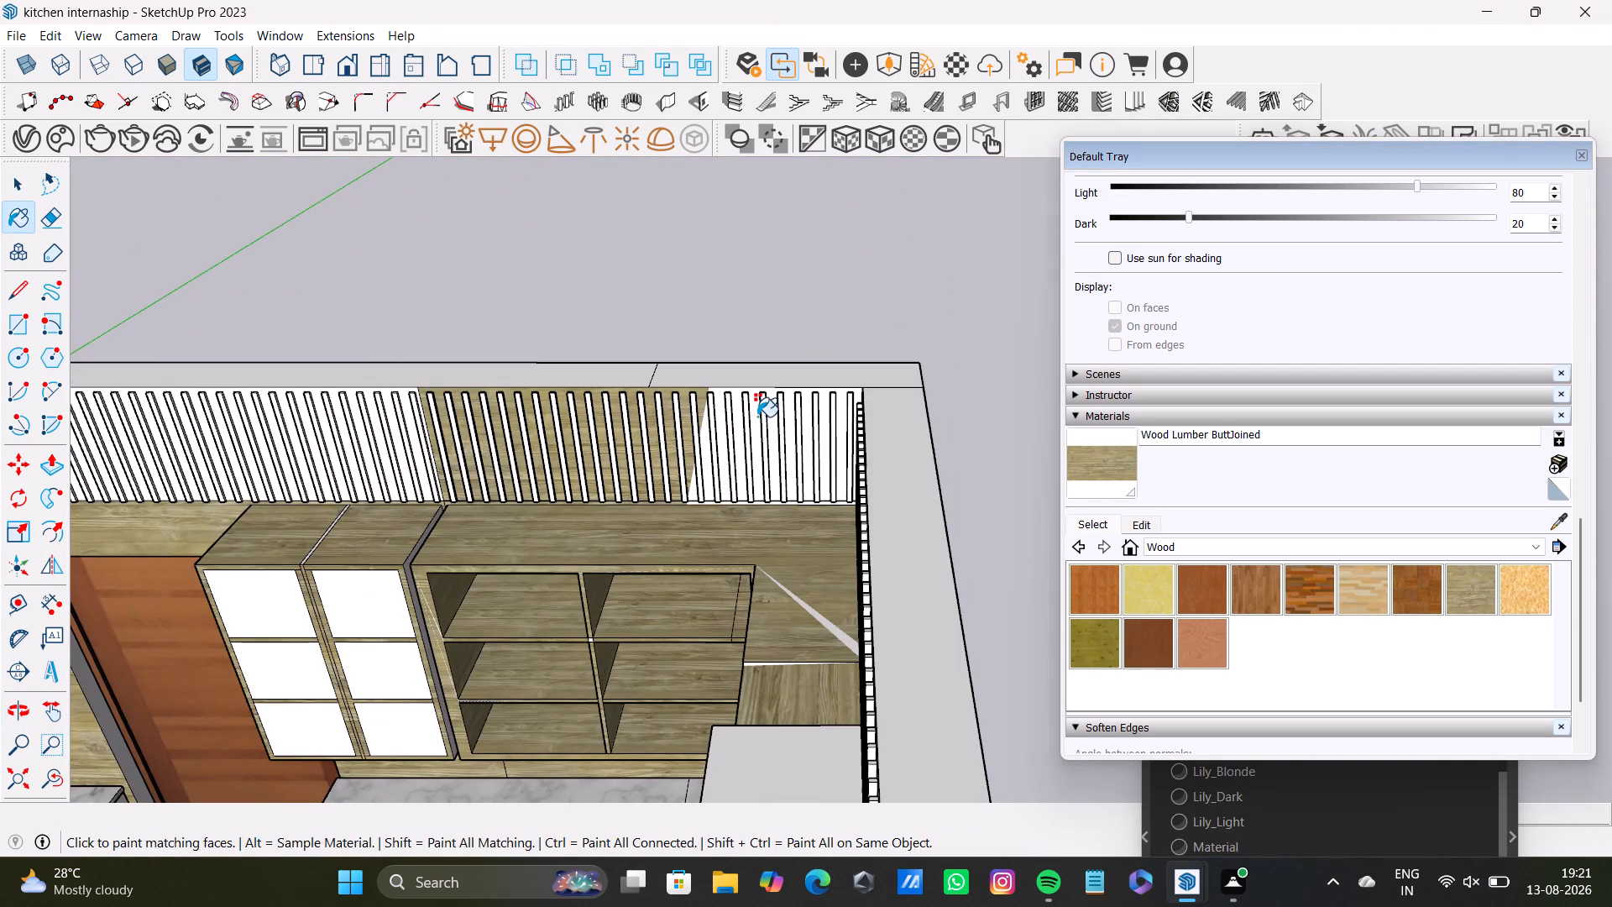
# Select the six door panes of the two-door wall cabinet beside the door.
pyautogui.scroll(-11, 688, 547)
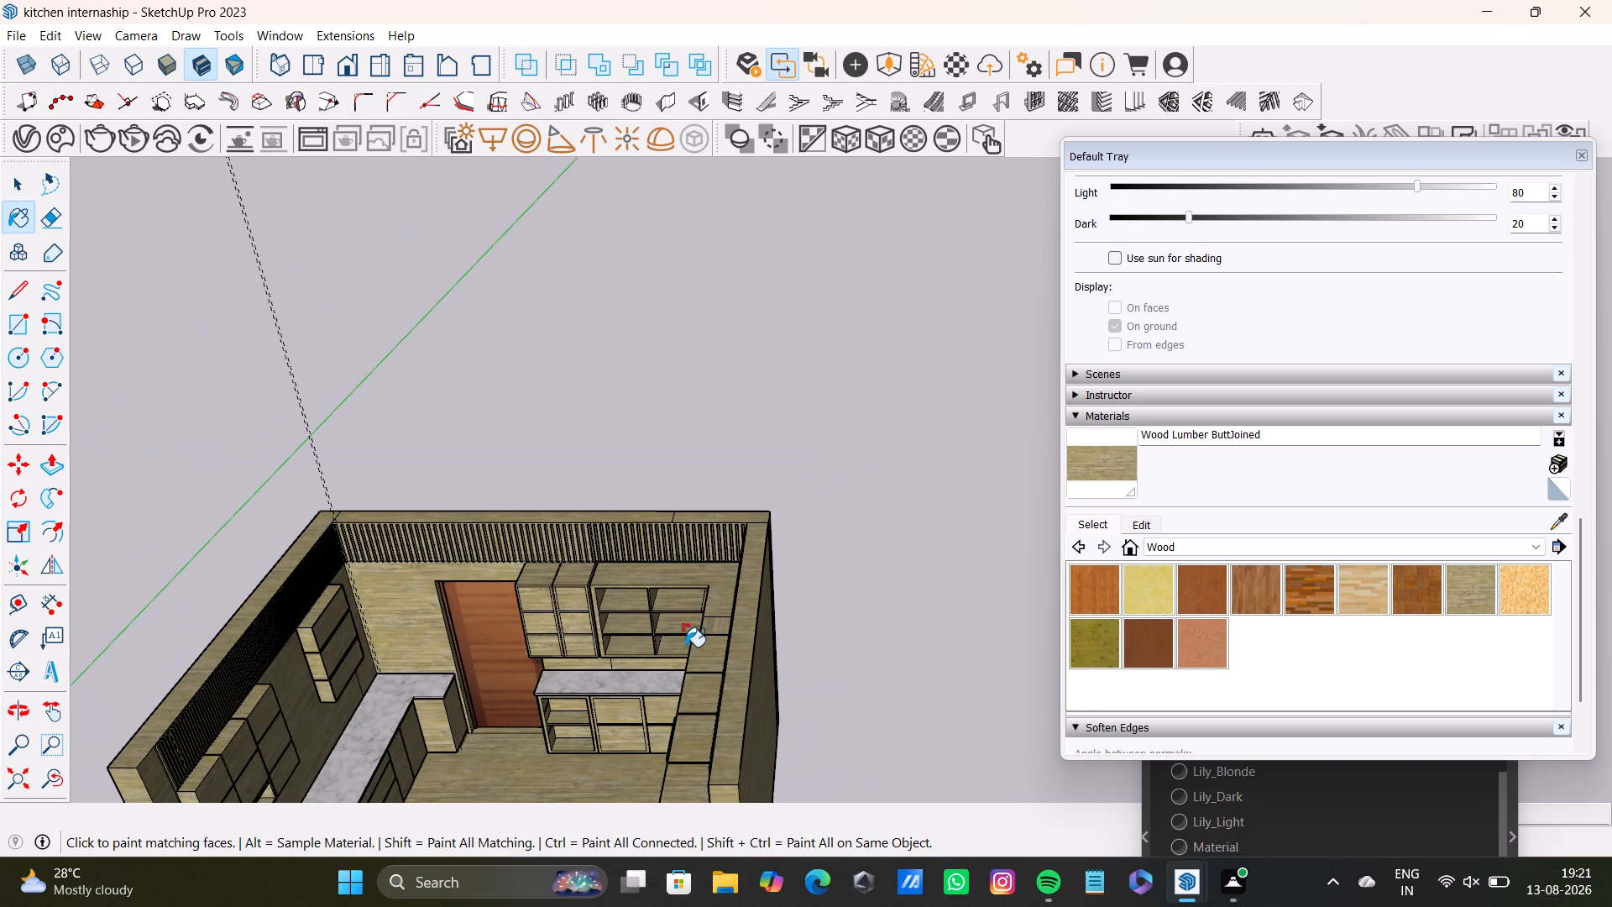
pyautogui.keyDown('shift'); pyautogui.moveTo(685, 647); pyautogui.dragTo(759, 492, button='middle'); pyautogui.keyUp('shift')
pyautogui.moveTo(733, 560); pyautogui.dragTo(710, 416, button='middle')
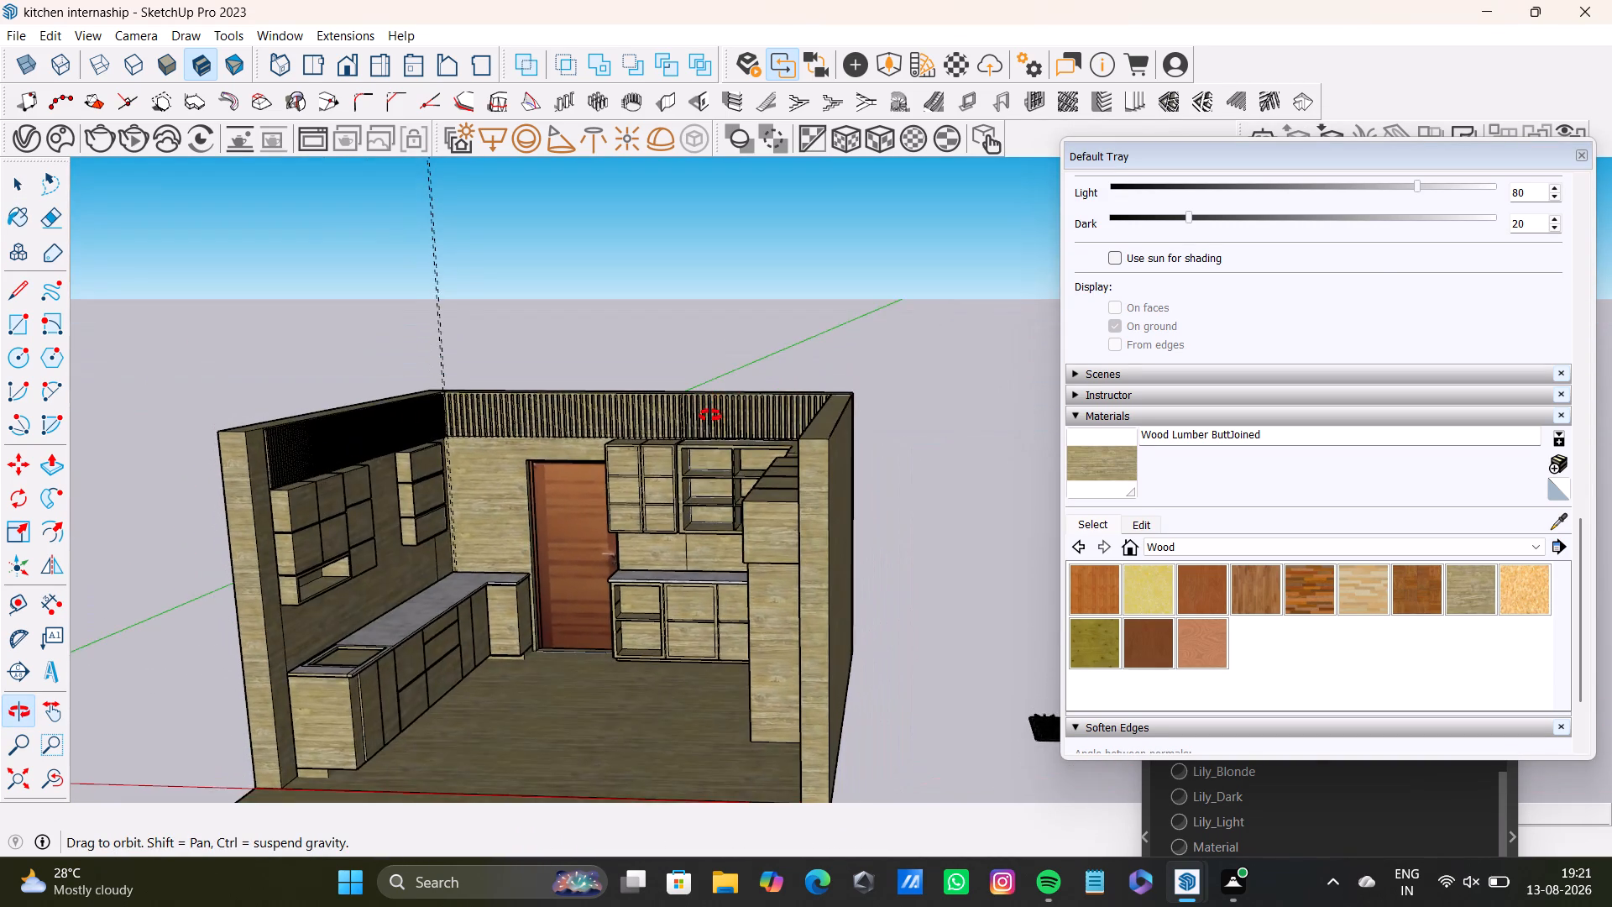
pyautogui.moveTo(710, 416); pyautogui.dragTo(798, 587, button='middle')
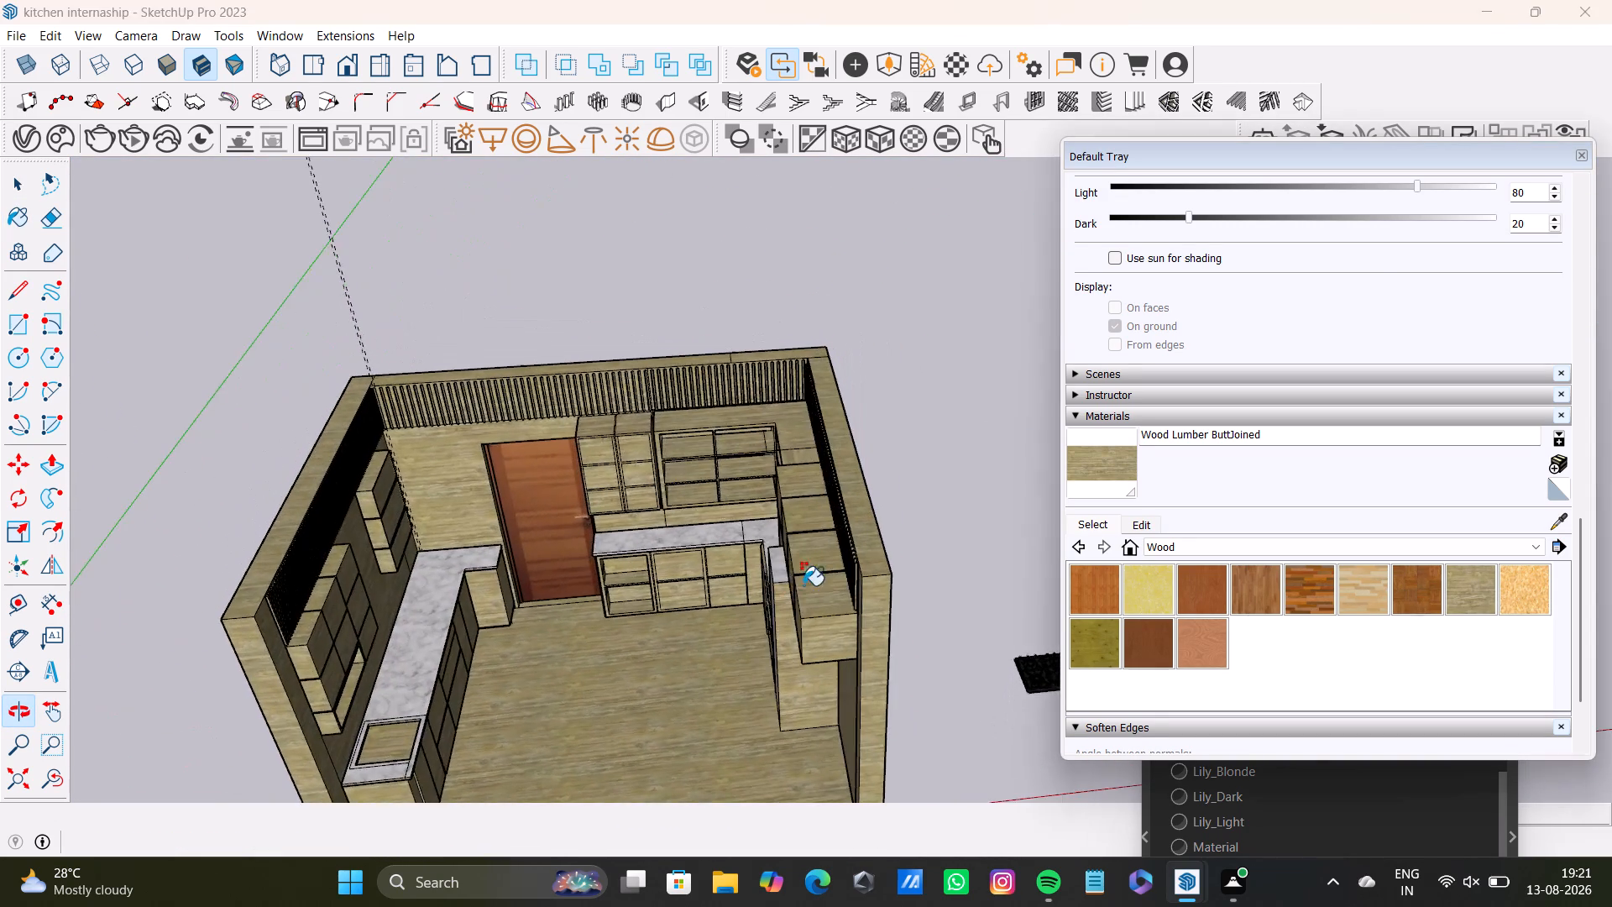
pyautogui.scroll(5, 663, 621)
pyautogui.press('space')
pyautogui.click(538, 316)
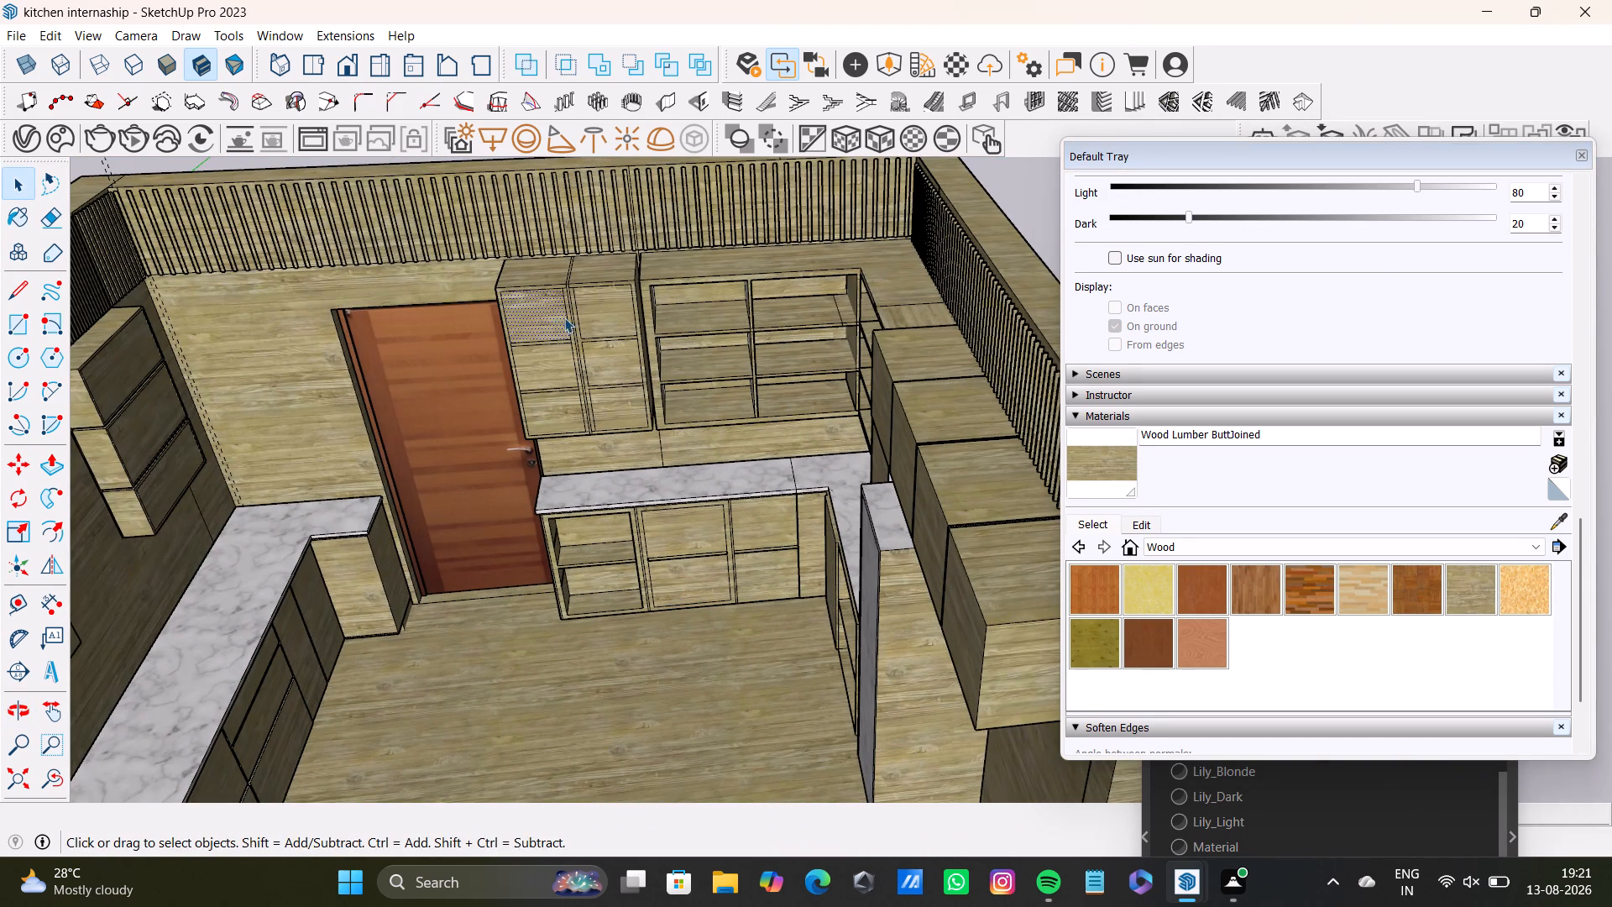
pyautogui.keyDown('shift'); pyautogui.click(601, 313); pyautogui.keyUp('shift')
pyautogui.keyDown('shift'); pyautogui.click(547, 355); pyautogui.keyUp('shift')
pyautogui.keyDown('shift'); pyautogui.click(600, 354); pyautogui.keyUp('shift')
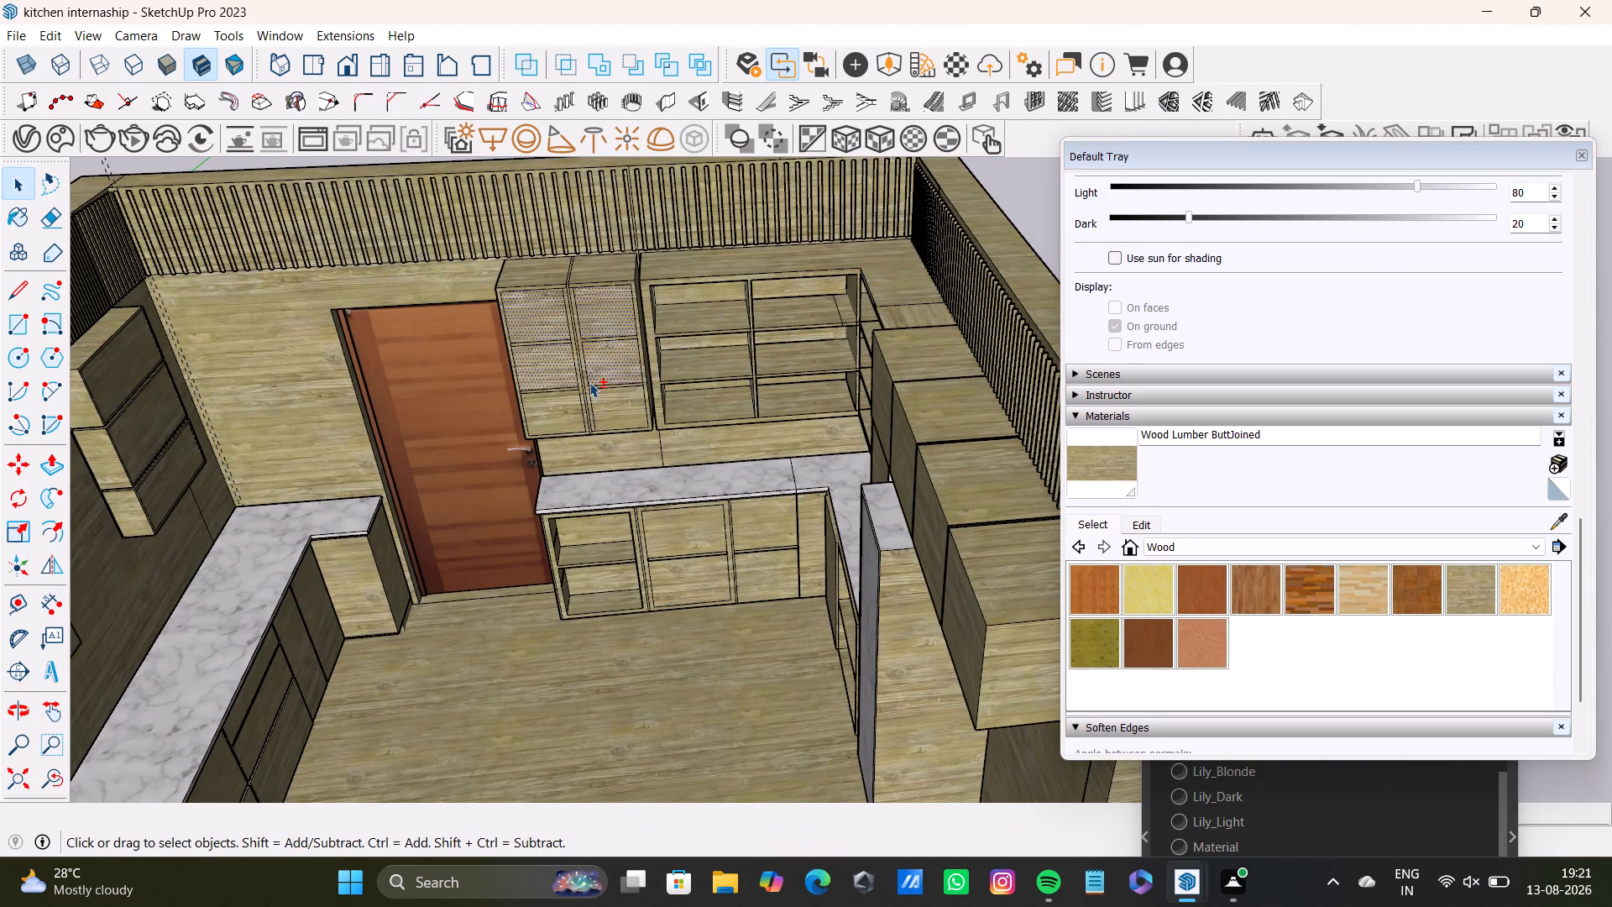
pyautogui.keyDown('shift'); pyautogui.click(556, 410); pyautogui.keyUp('shift')
pyautogui.keyDown('shift'); pyautogui.click(610, 401); pyautogui.keyUp('shift')
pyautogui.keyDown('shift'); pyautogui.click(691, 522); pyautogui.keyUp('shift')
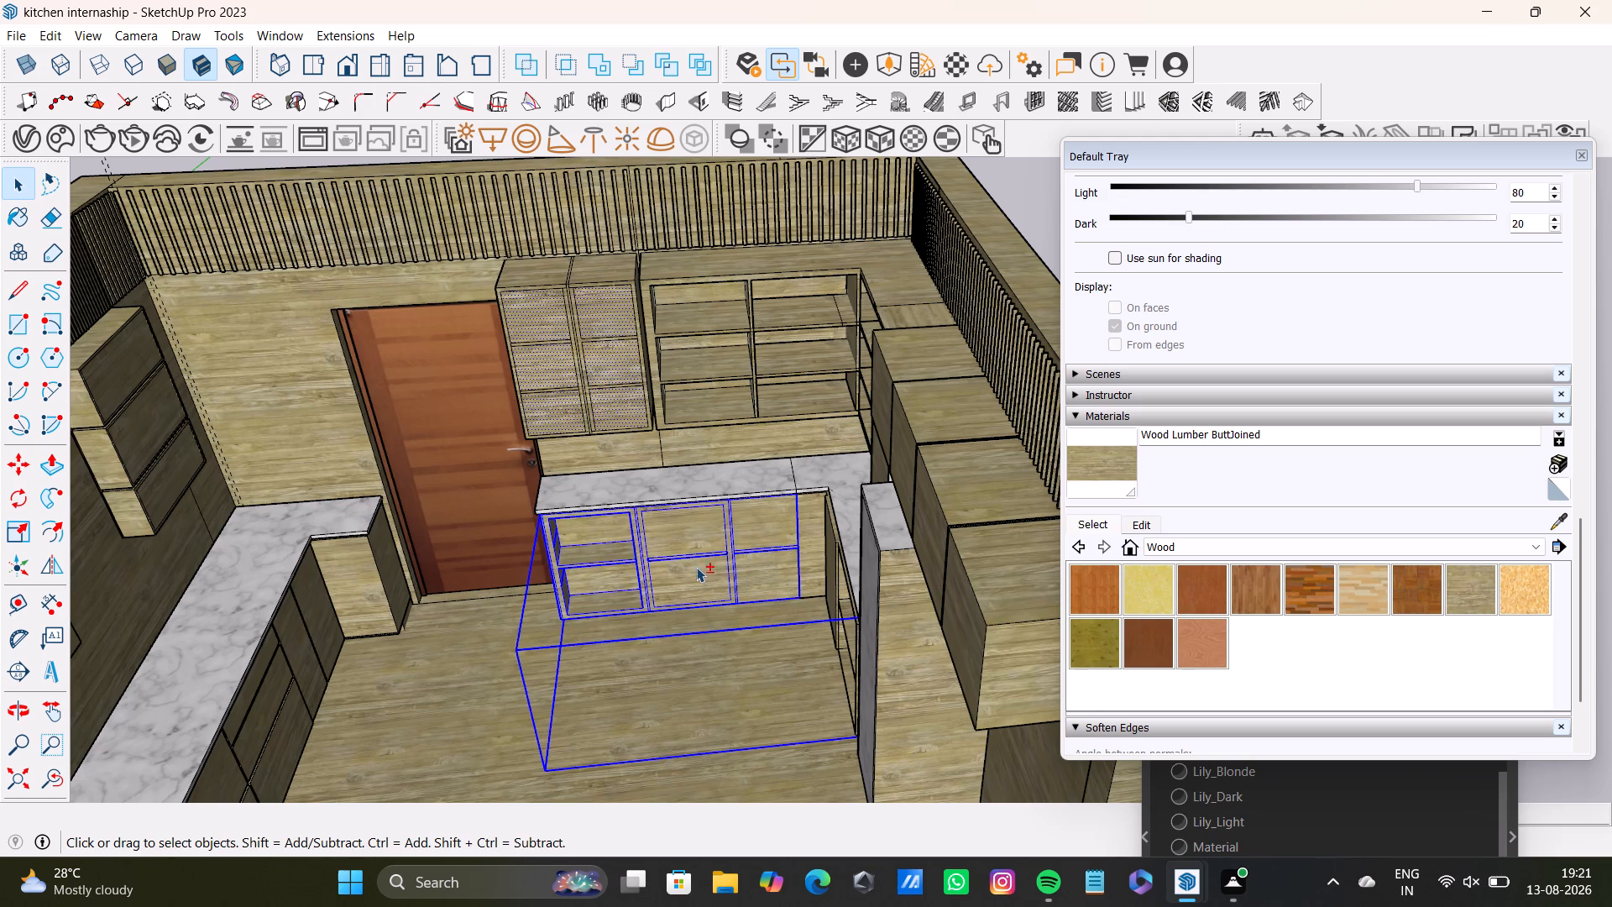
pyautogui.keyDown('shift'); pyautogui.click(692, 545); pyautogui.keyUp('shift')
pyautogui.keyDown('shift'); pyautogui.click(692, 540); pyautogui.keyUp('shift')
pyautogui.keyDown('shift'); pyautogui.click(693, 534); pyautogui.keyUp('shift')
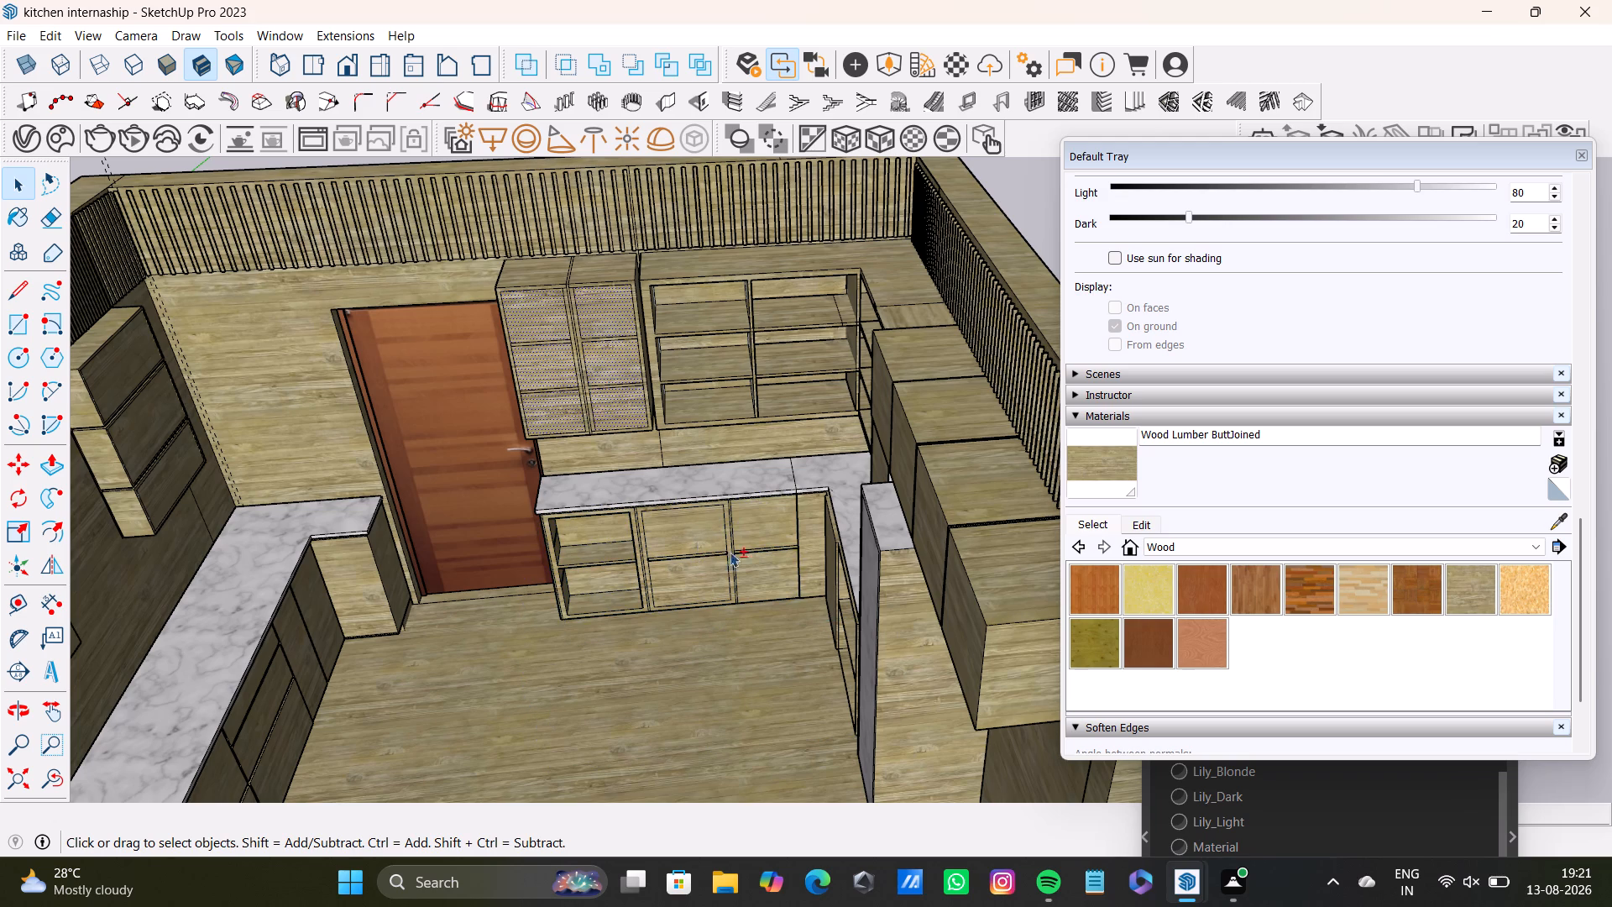
# Apply Translucent Glass Gray from the Glass and Mirrors collection to the six selected cabinet door panes.
pyautogui.click(1248, 543)
pyautogui.scroll(-2, 1228, 669)
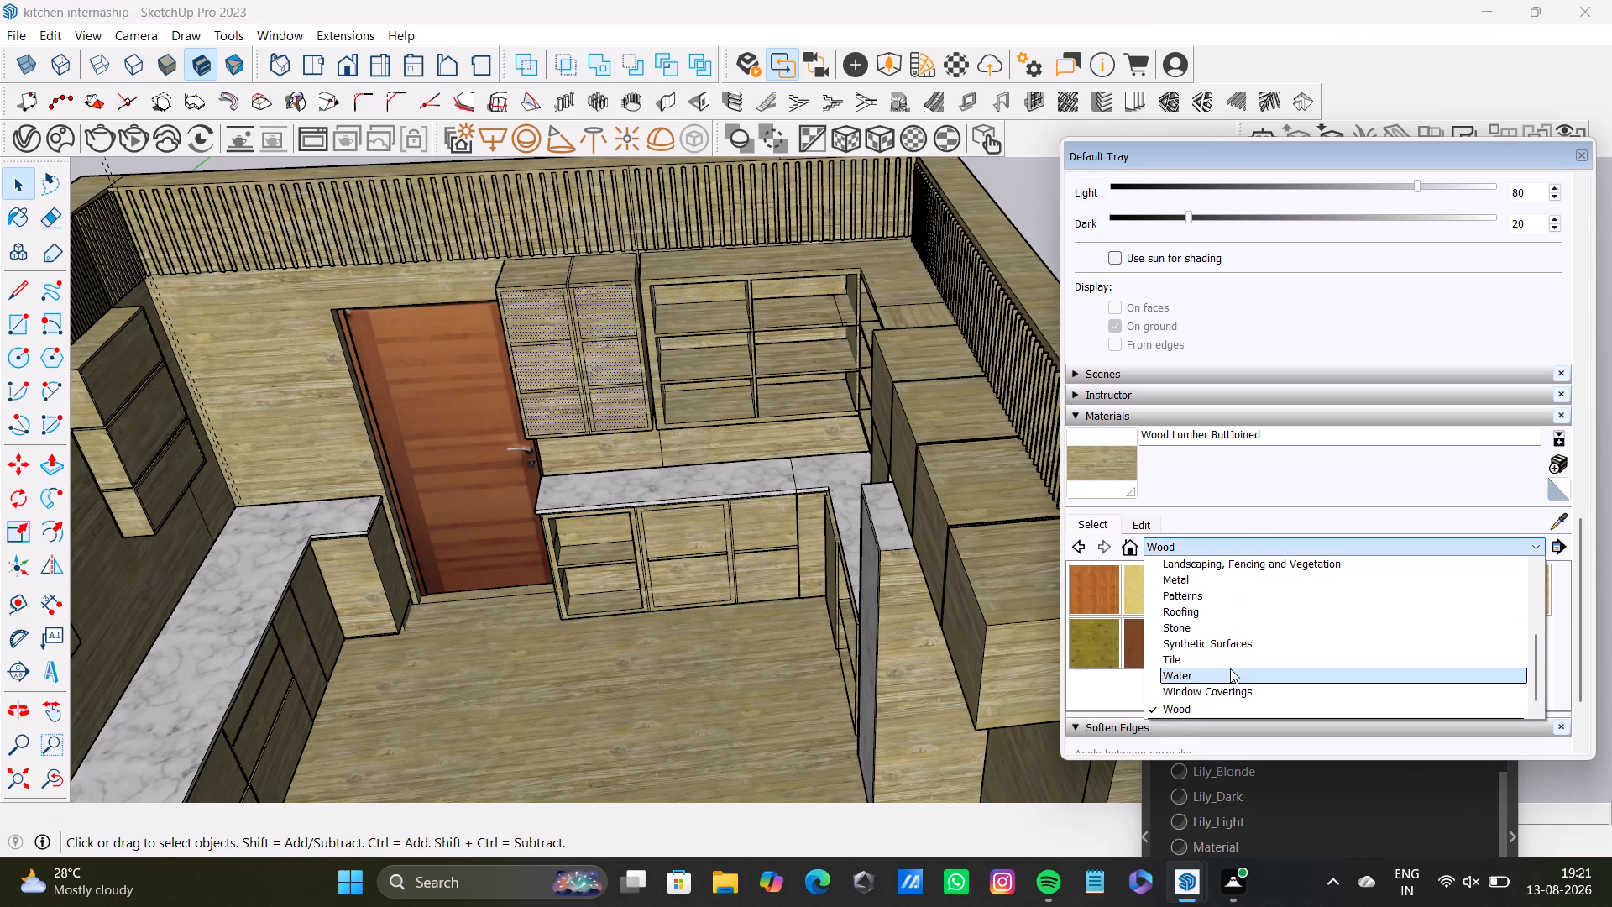
pyautogui.scroll(-6, 1230, 668)
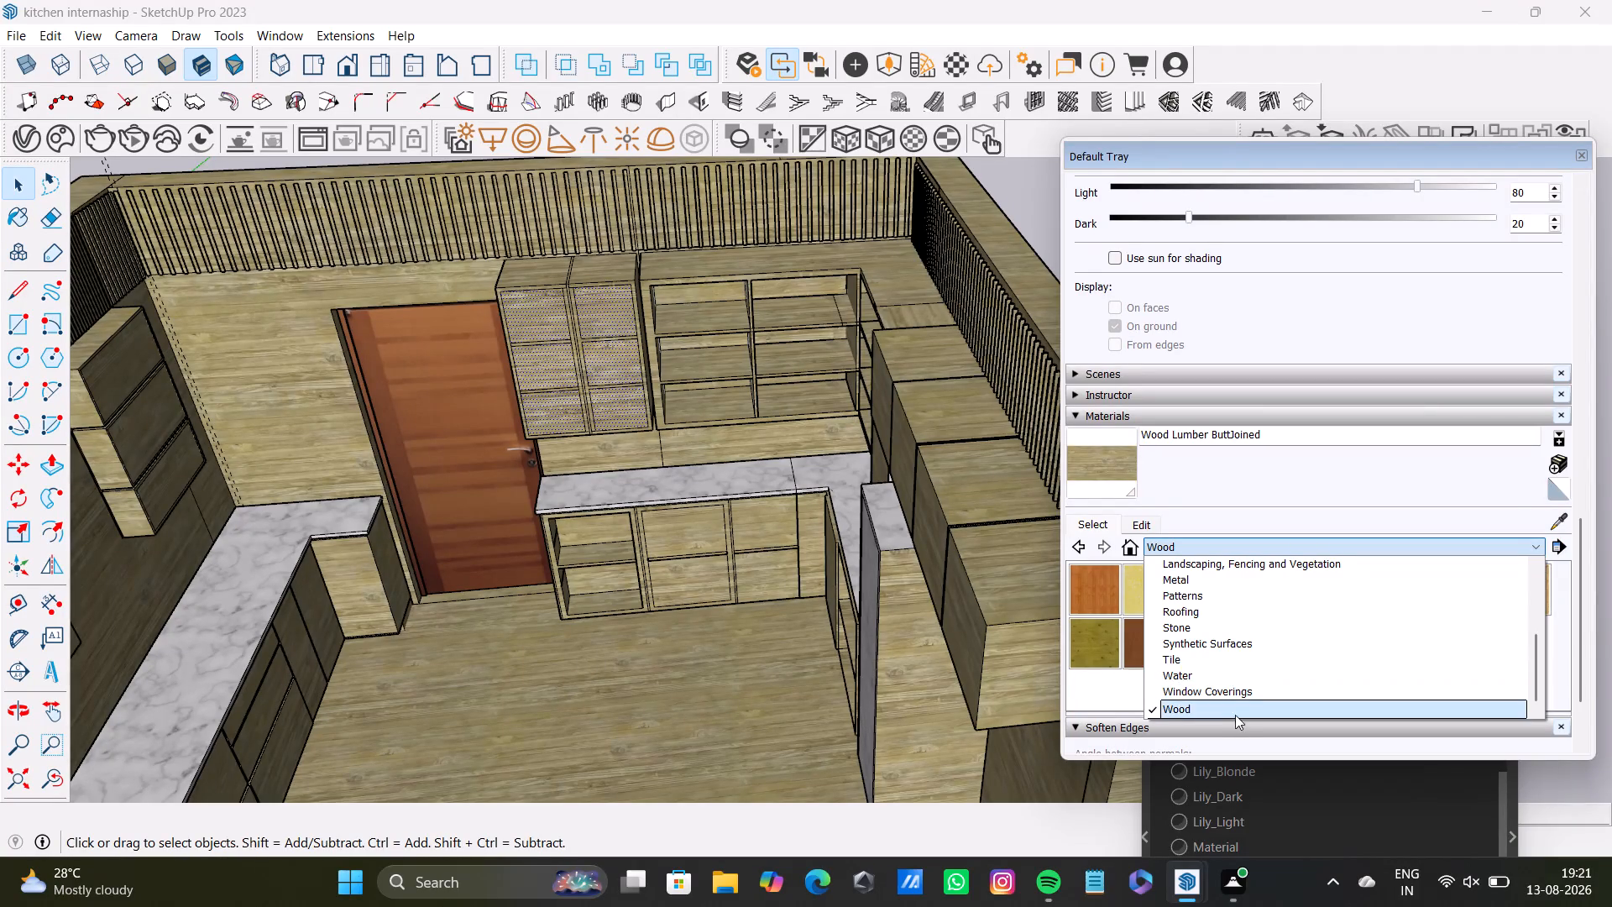
pyautogui.scroll(2, 1233, 648)
pyautogui.click(1233, 648)
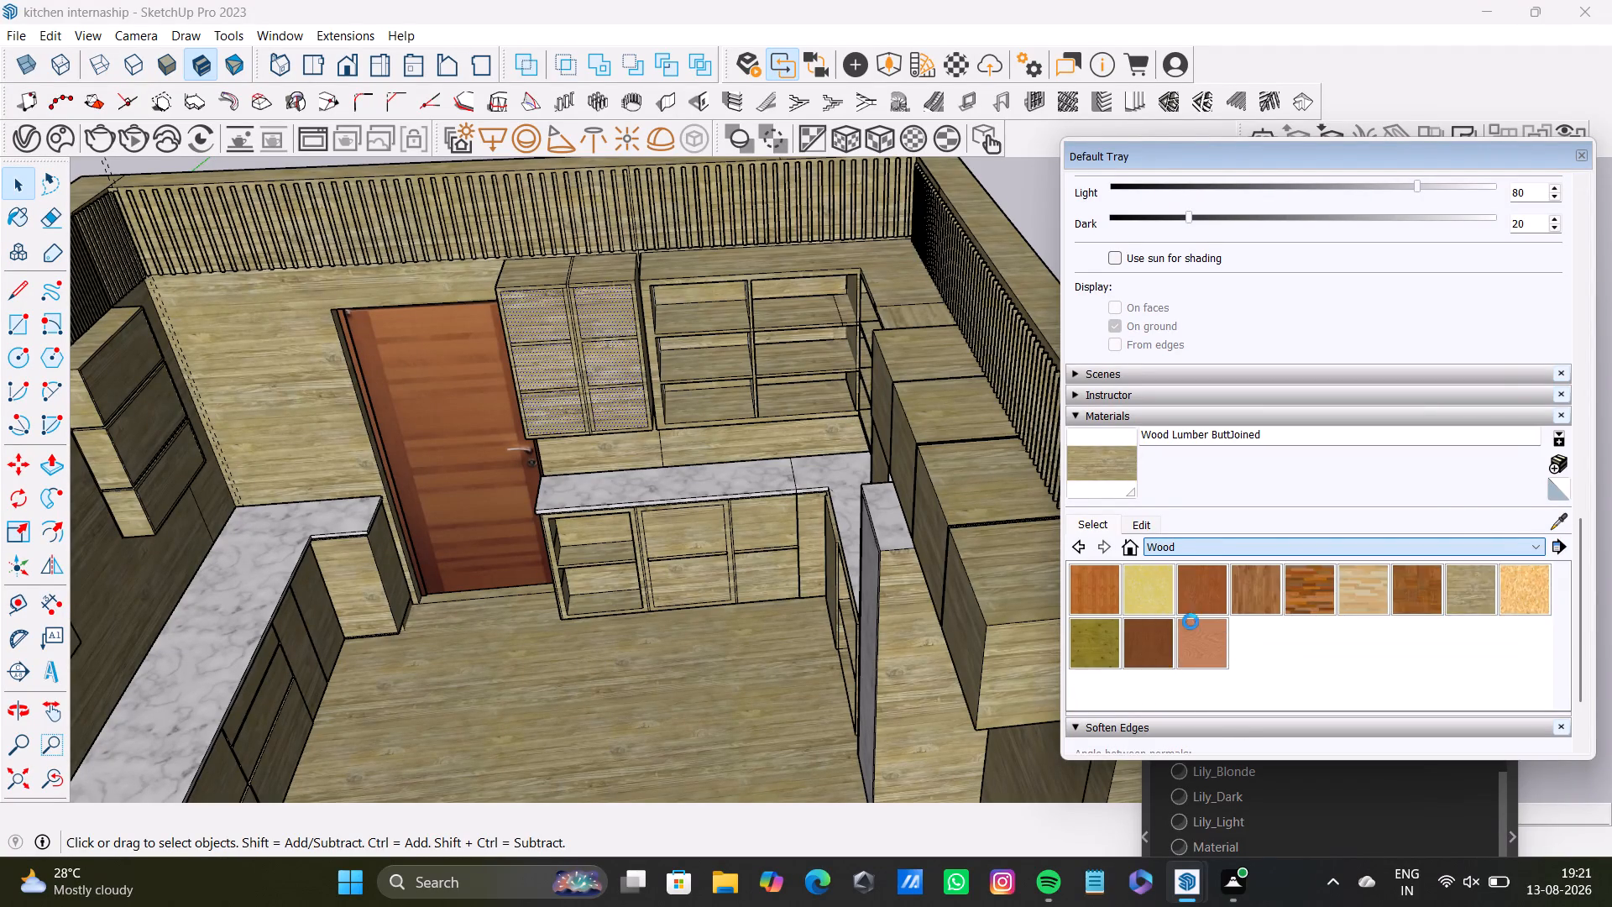
pyautogui.click(1479, 600)
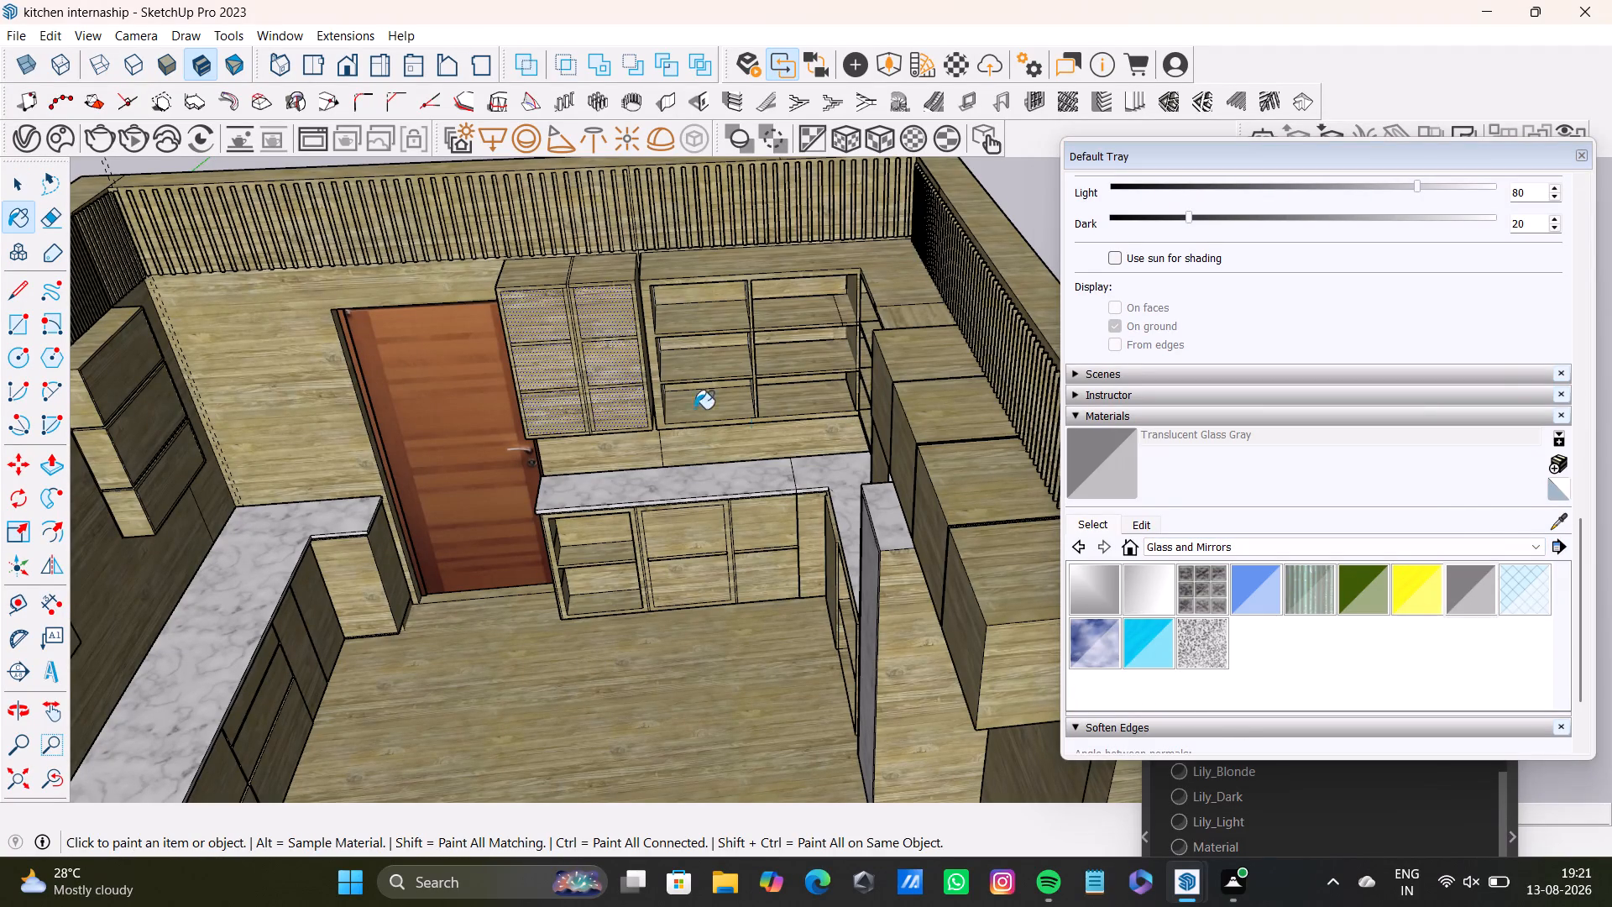
pyautogui.click(612, 315)
pyautogui.click(619, 354)
pyautogui.doubleClick(618, 364)
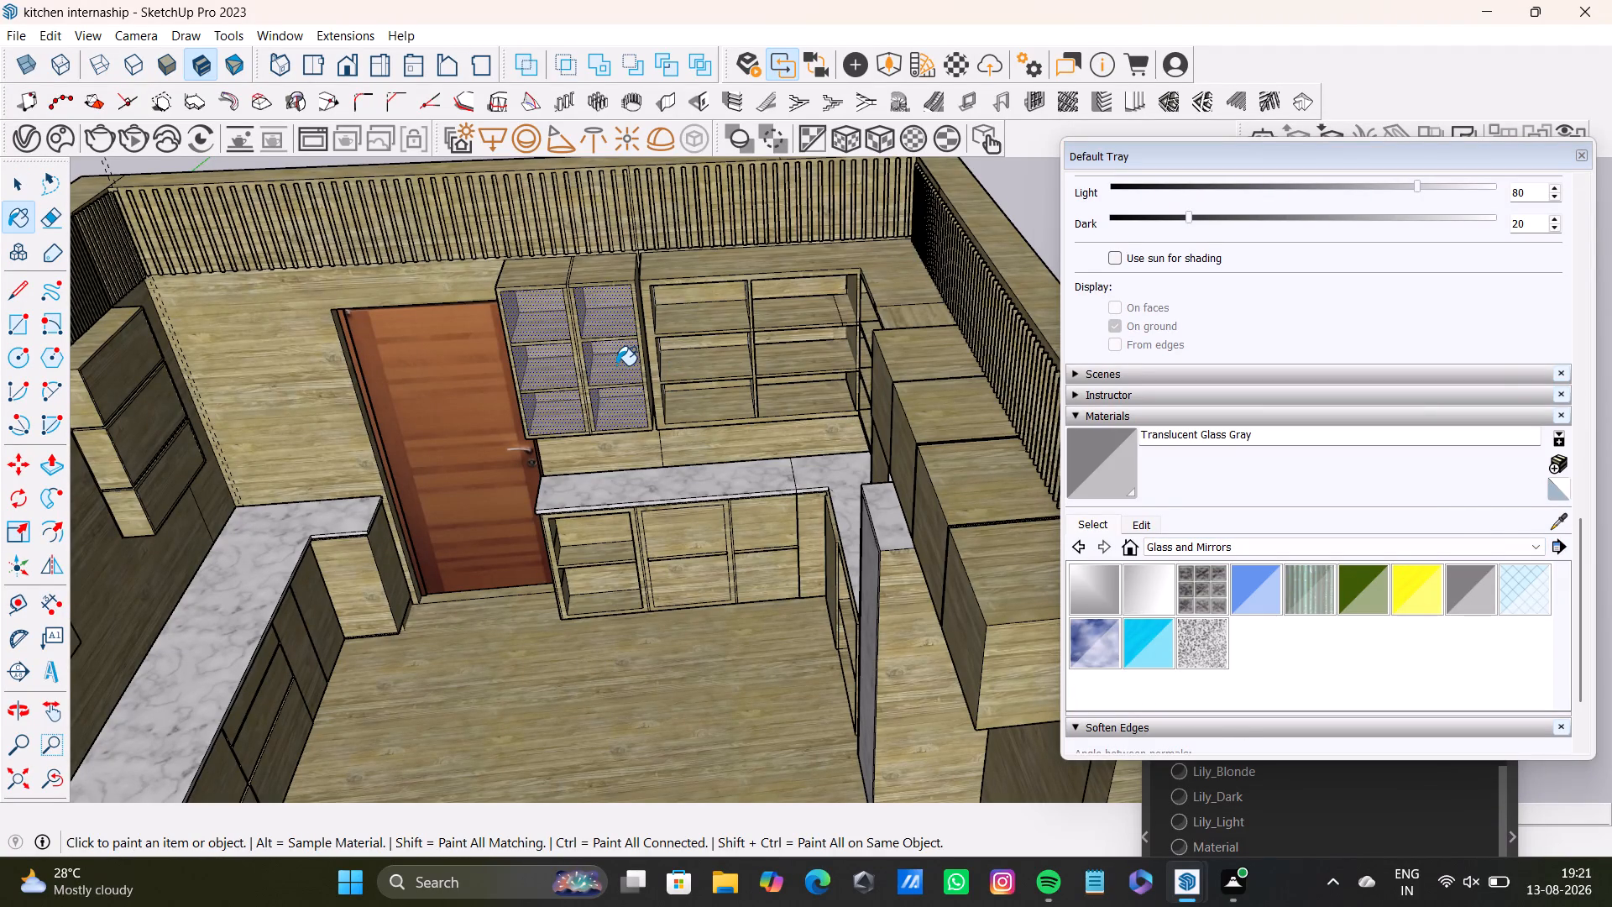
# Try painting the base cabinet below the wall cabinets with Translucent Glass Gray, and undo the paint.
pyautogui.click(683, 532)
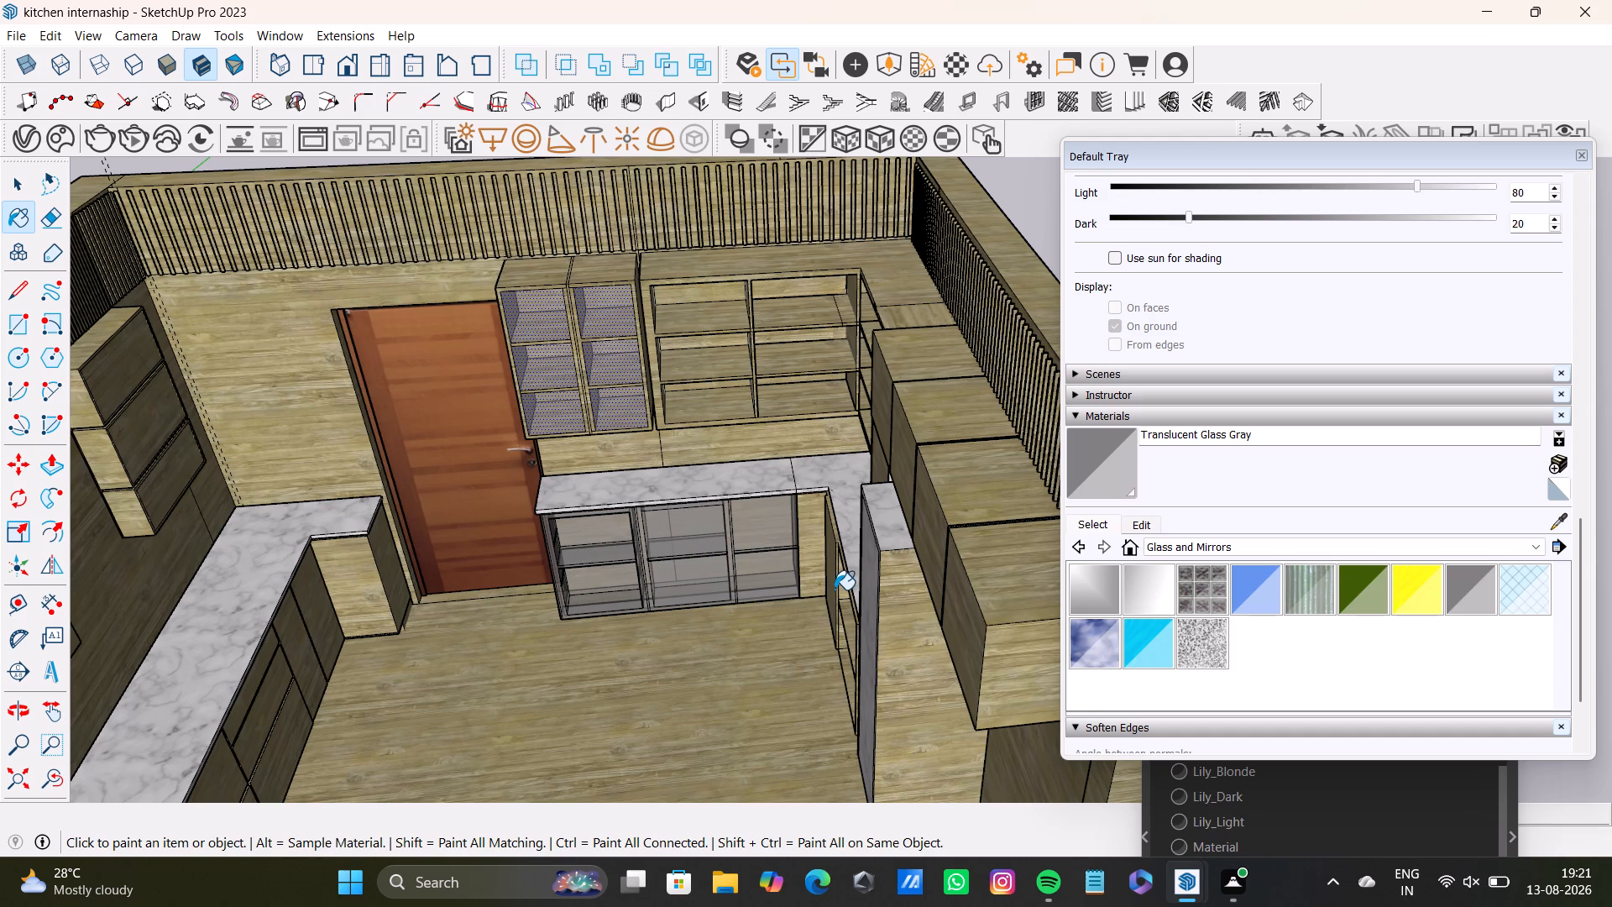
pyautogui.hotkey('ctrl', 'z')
# Paint the front panels of the tall marble-framed unit and the smaller unit beside it with Translucent Glass Gray.
pyautogui.moveTo(798, 661); pyautogui.dragTo(1035, 633, button='middle')
pyautogui.click(939, 558)
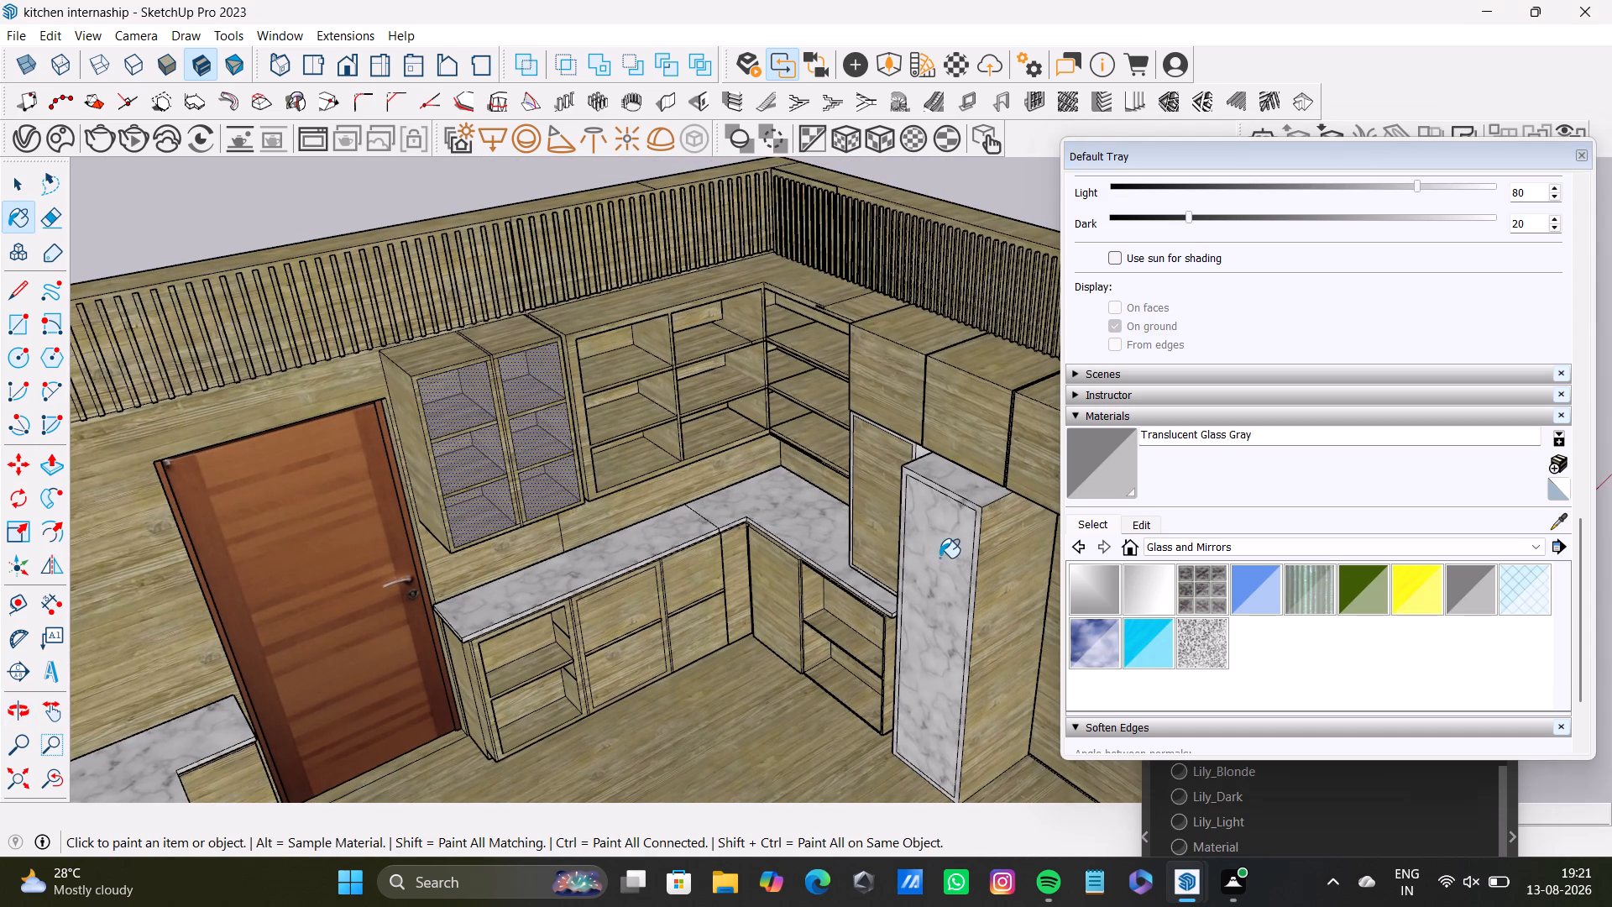
pyautogui.moveTo(874, 608); pyautogui.dragTo(1034, 577, button='middle')
pyautogui.click(866, 474)
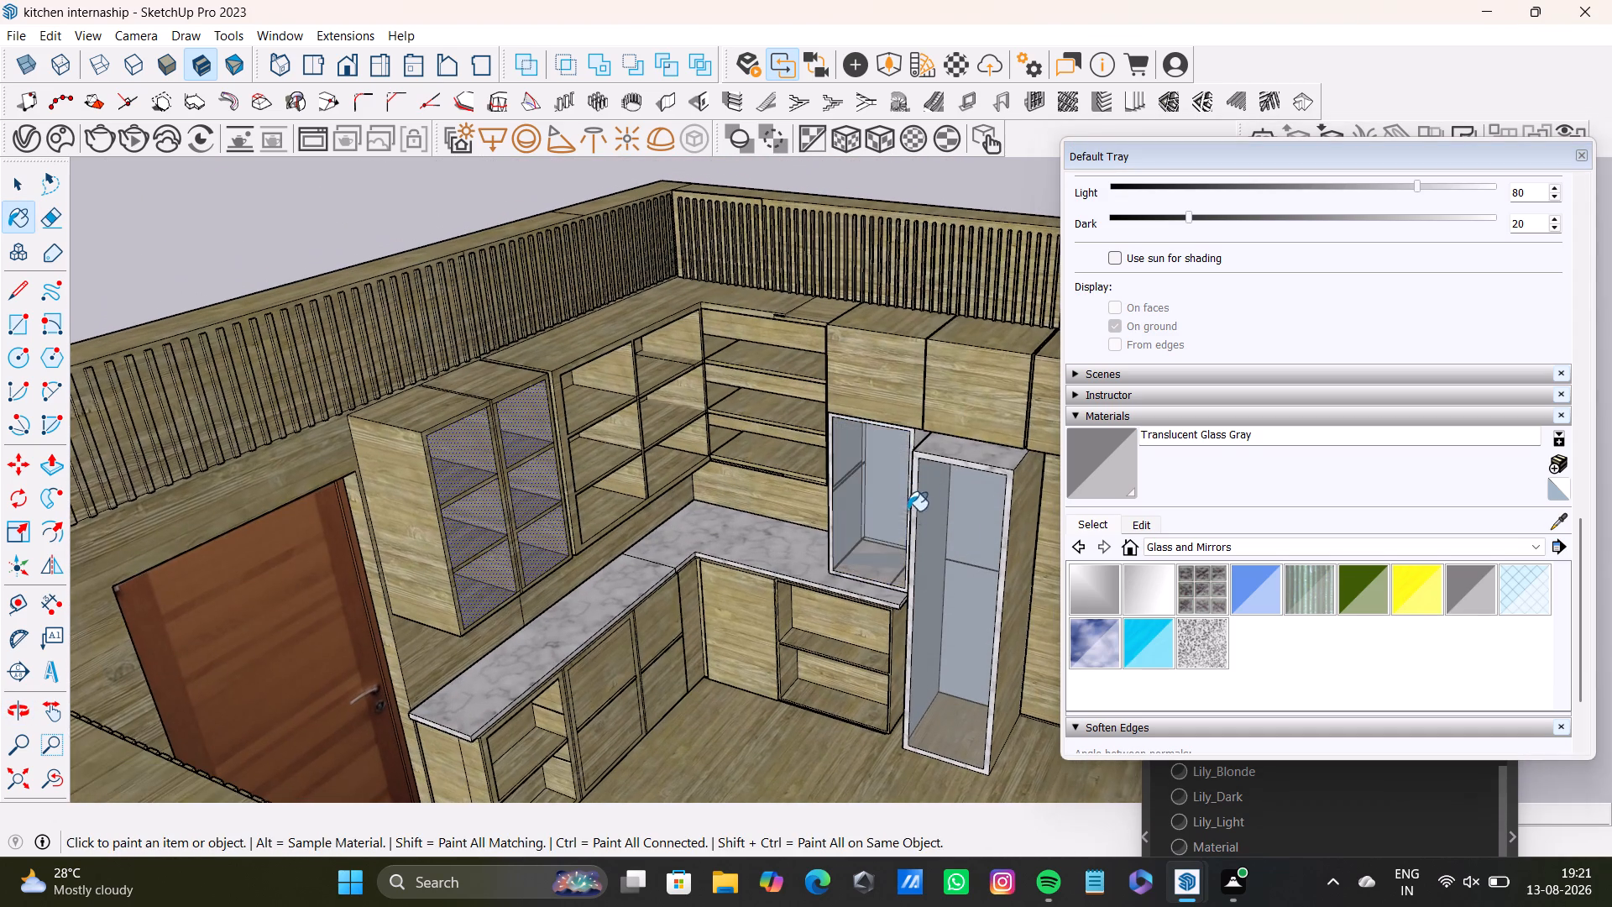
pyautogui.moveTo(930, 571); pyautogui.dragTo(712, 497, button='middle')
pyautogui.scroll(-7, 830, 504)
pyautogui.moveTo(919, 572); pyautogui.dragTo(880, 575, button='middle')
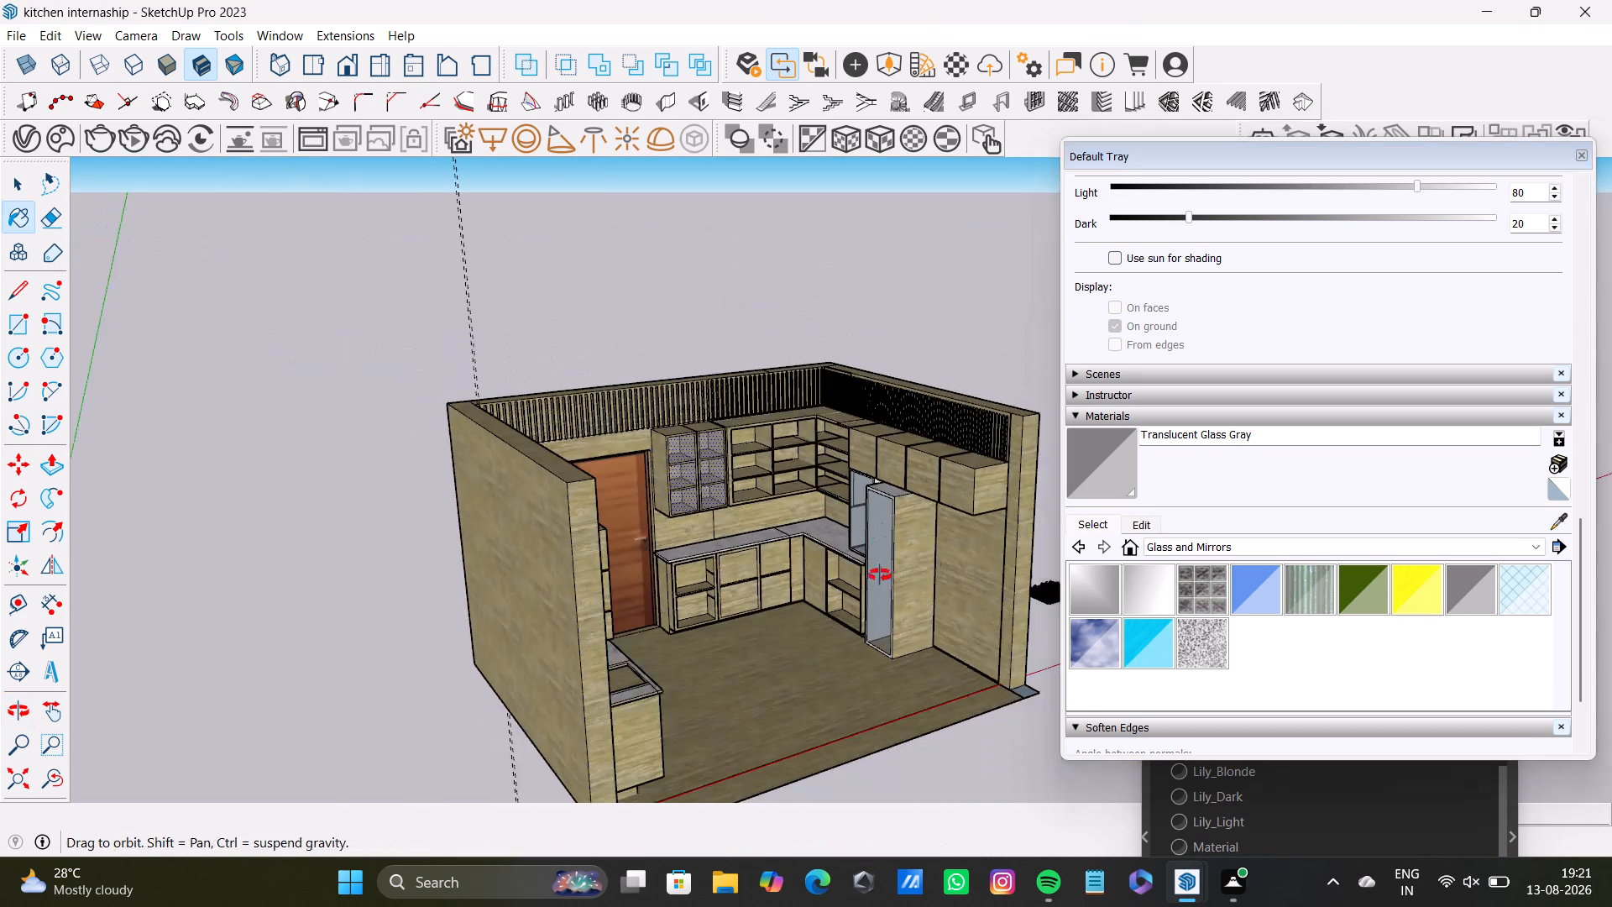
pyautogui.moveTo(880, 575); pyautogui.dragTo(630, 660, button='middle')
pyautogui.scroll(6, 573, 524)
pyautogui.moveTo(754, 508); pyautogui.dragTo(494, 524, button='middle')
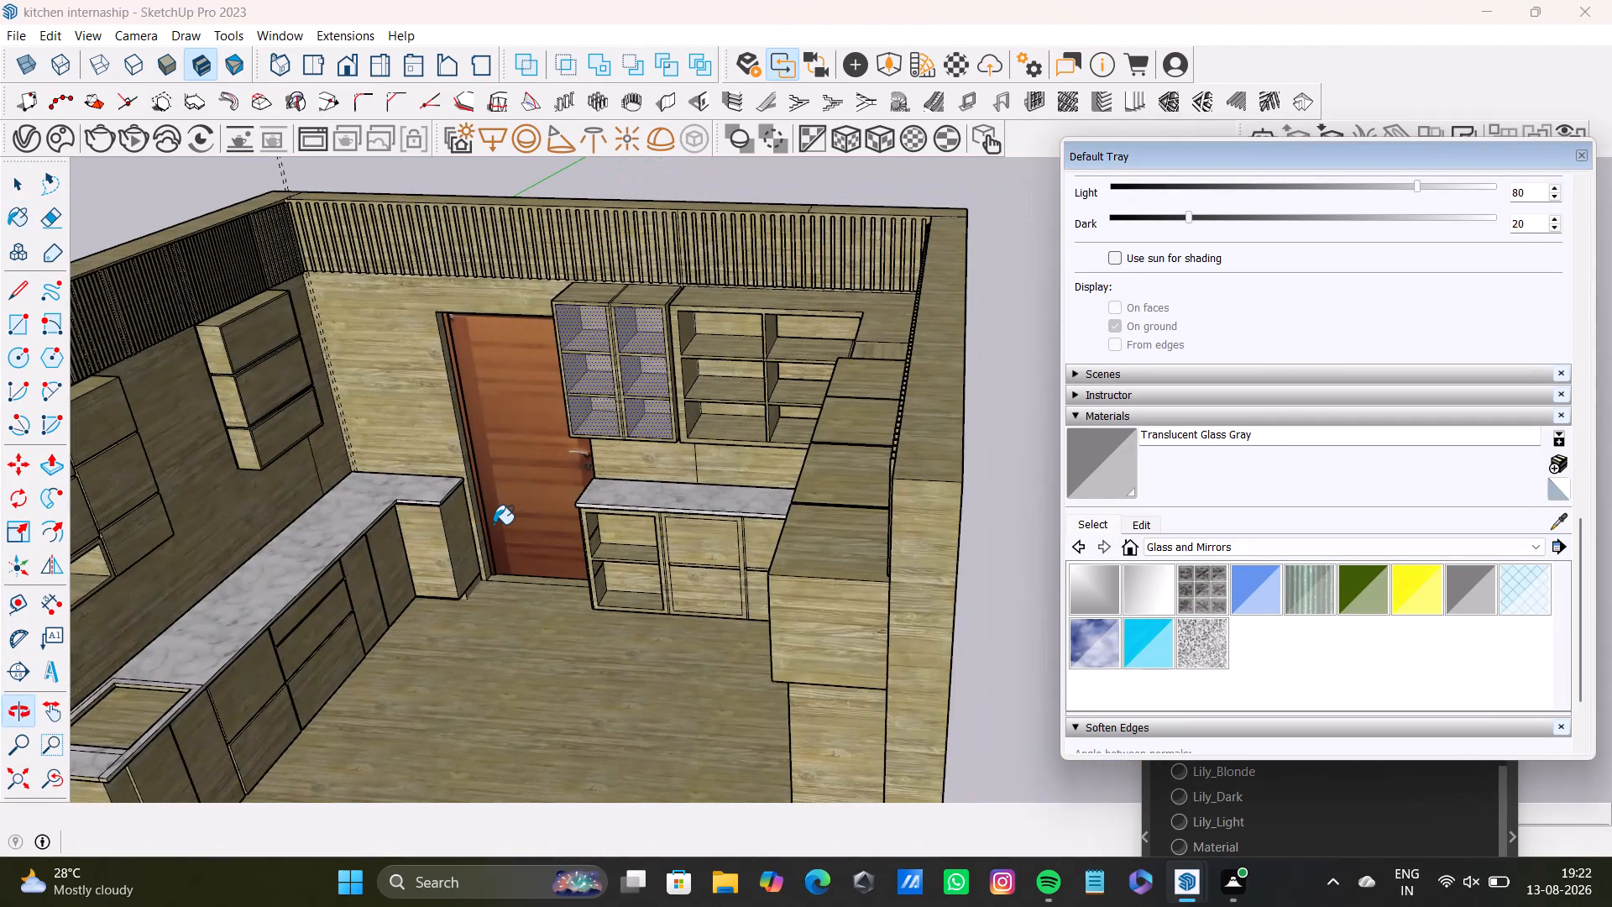
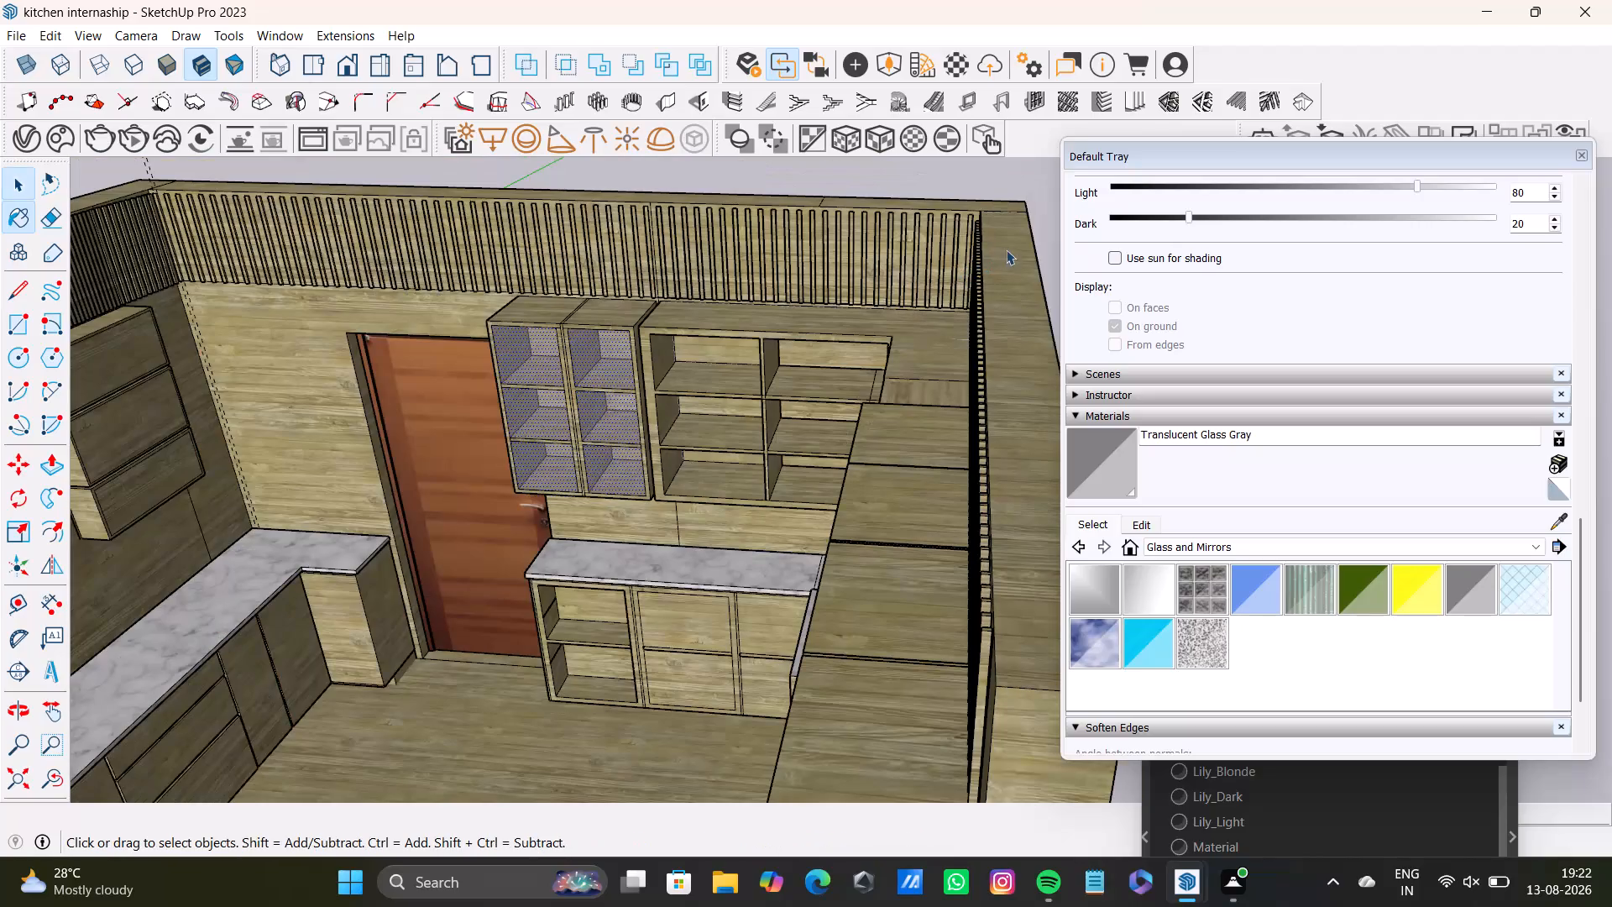
# Select the slat faces nearest the corner on the door wall and adjoining wall, and paint them with 0012_Bisque from Colors-Named.
pyautogui.moveTo(773, 268); pyautogui.dragTo(1080, 374, button='middle')
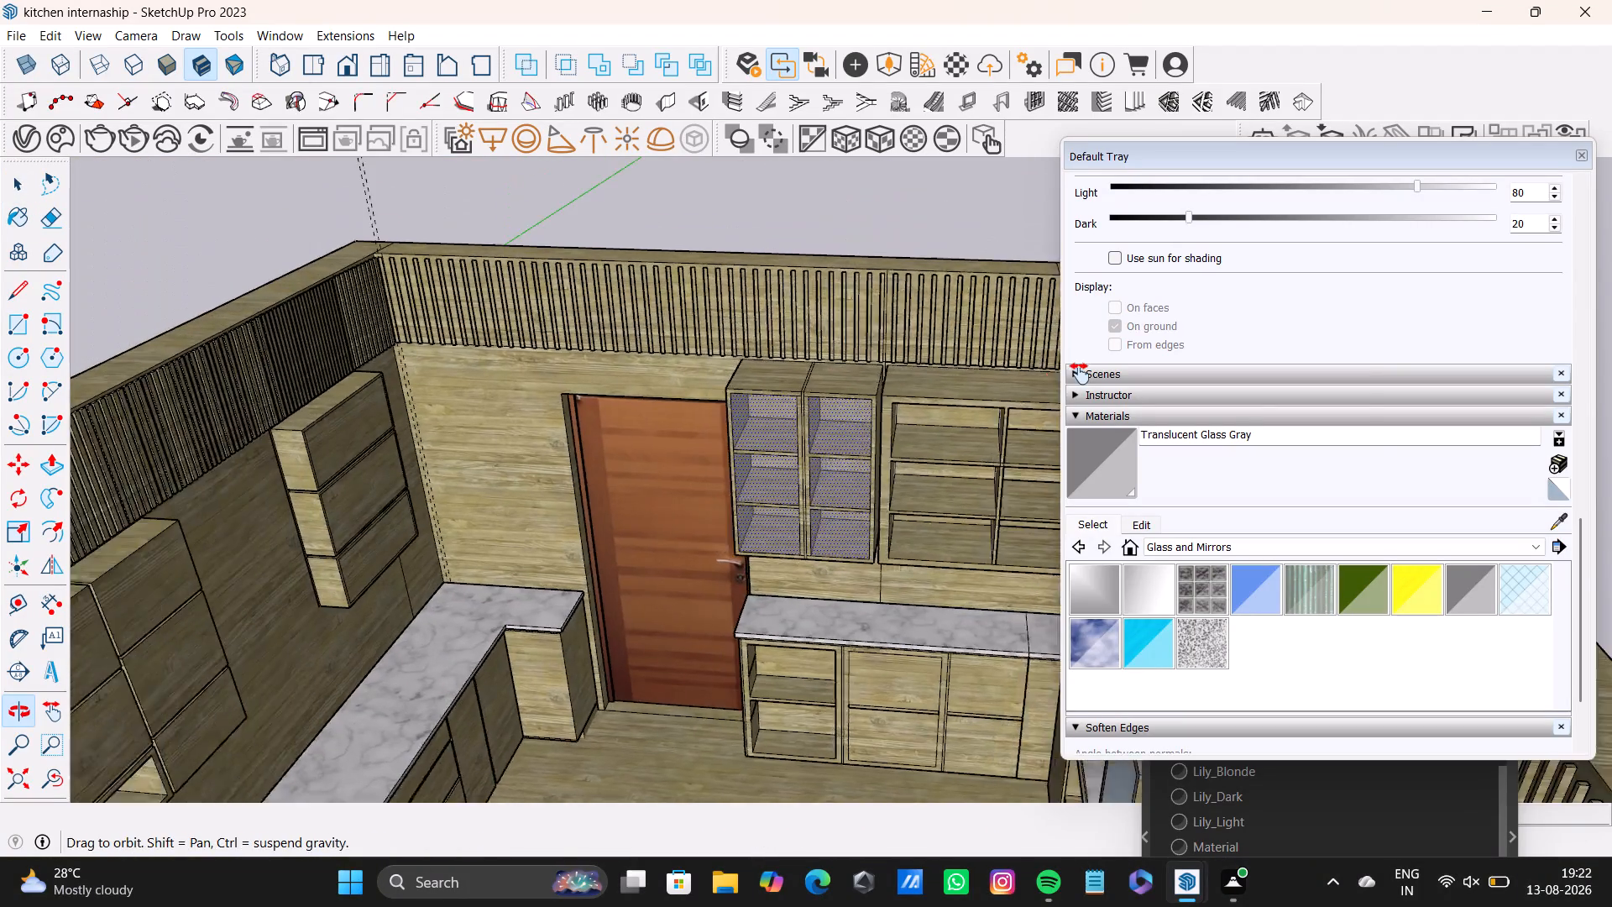
pyautogui.moveTo(1080, 374); pyautogui.dragTo(1081, 375, button='middle')
pyautogui.scroll(5, 153, 207)
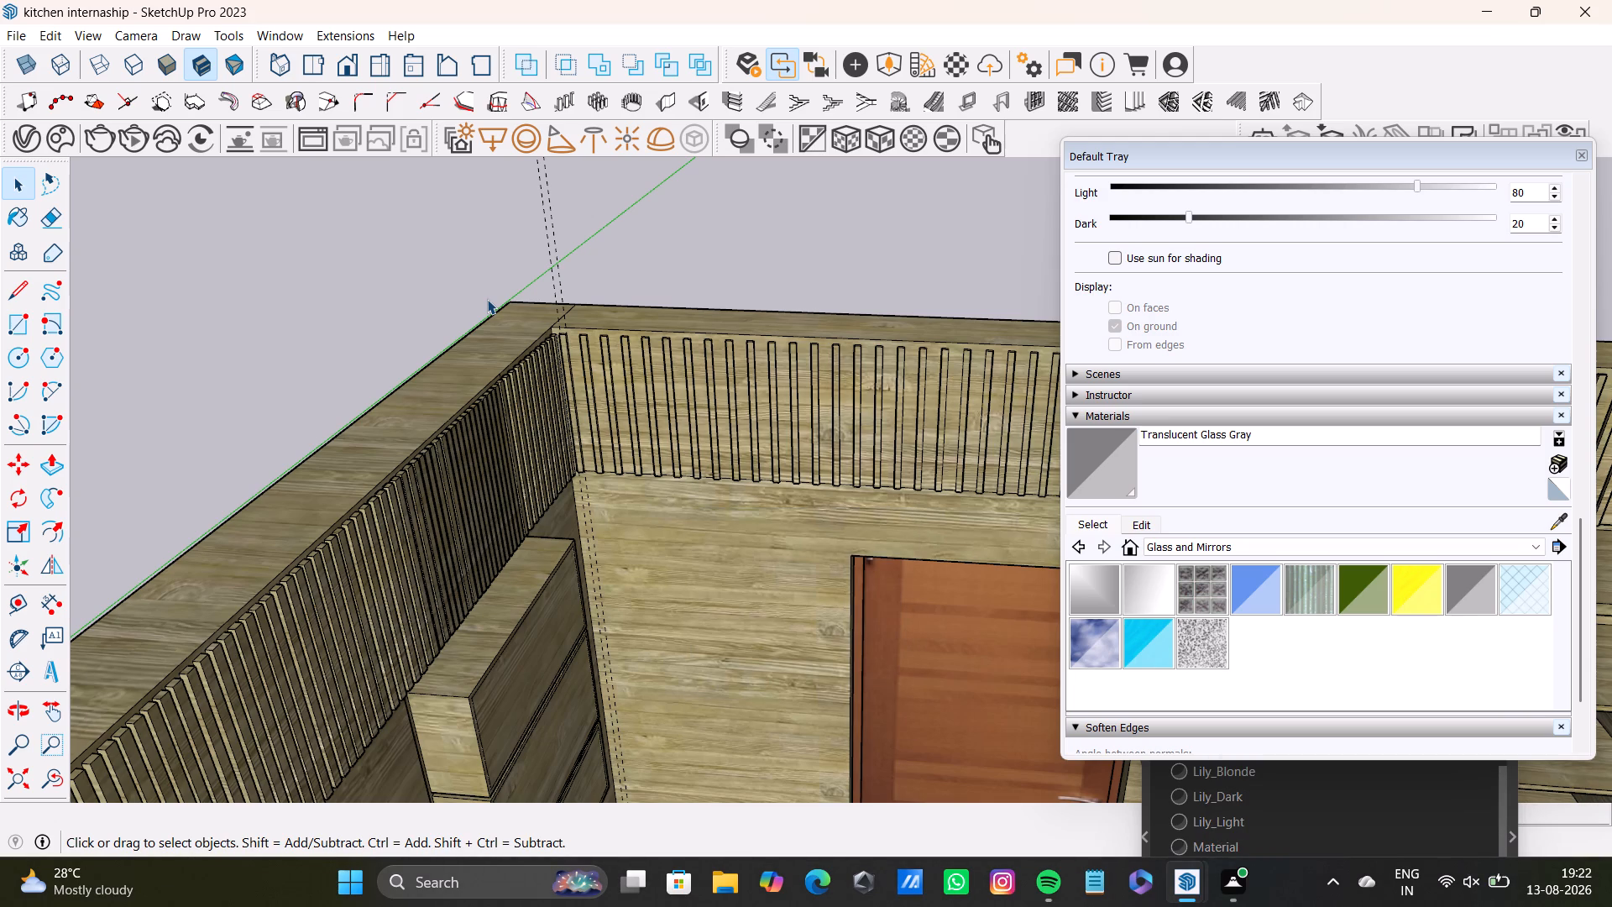
pyautogui.scroll(8, 610, 412)
pyautogui.moveTo(610, 330); pyautogui.dragTo(599, 406, button='middle')
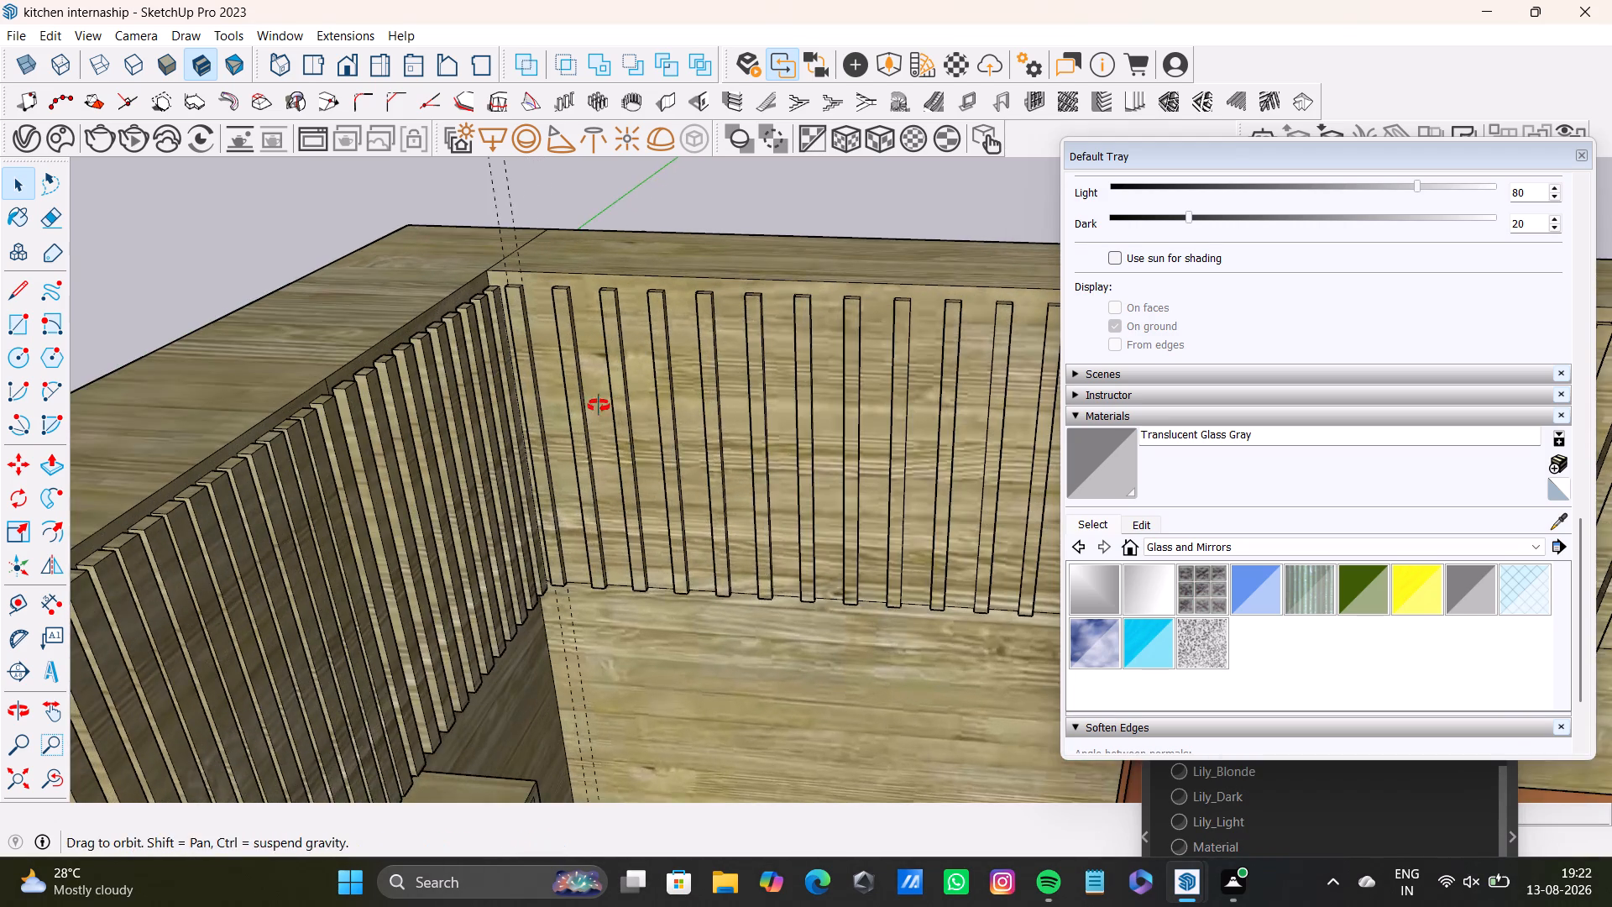
pyautogui.moveTo(599, 406); pyautogui.dragTo(573, 516, button='middle')
pyautogui.click(612, 286)
pyautogui.doubleClick(604, 286)
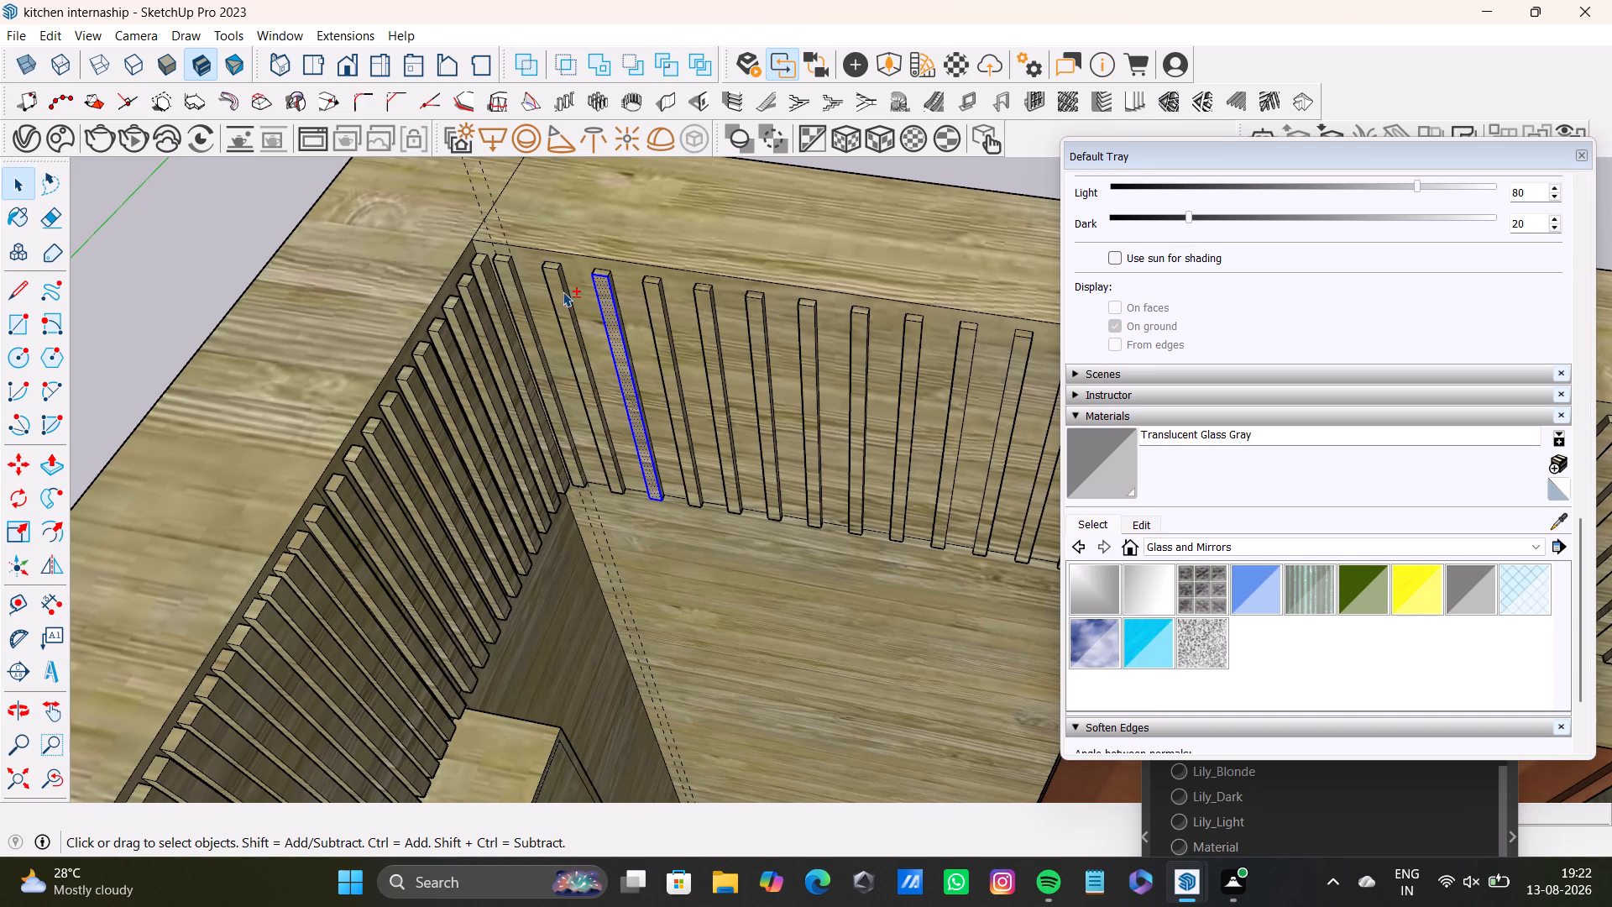
pyautogui.keyDown('shift'); pyautogui.doubleClick(560, 290); pyautogui.keyUp('shift')
pyautogui.keyDown('shift'); pyautogui.doubleClick(502, 275); pyautogui.keyUp('shift')
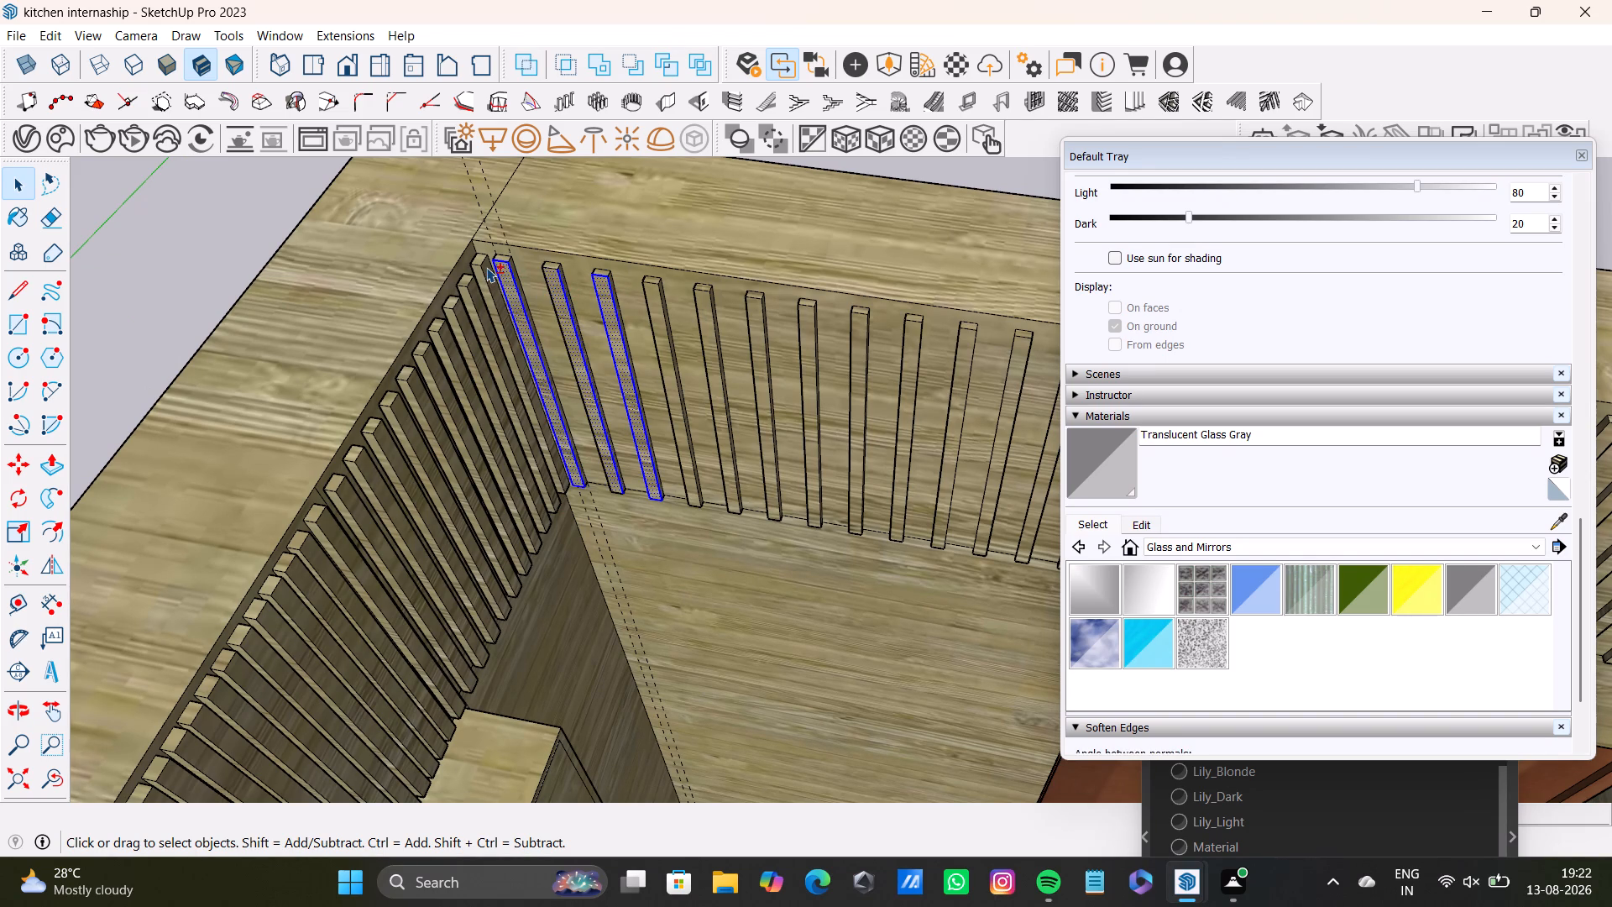
pyautogui.keyDown('shift'); pyautogui.doubleClick(486, 267); pyautogui.keyUp('shift')
pyautogui.keyDown('shift'); pyautogui.doubleClick(478, 288); pyautogui.keyUp('shift')
pyautogui.keyDown('shift'); pyautogui.doubleClick(470, 296); pyautogui.keyUp('shift')
pyautogui.keyDown('shift'); pyautogui.doubleClick(461, 321); pyautogui.keyUp('shift')
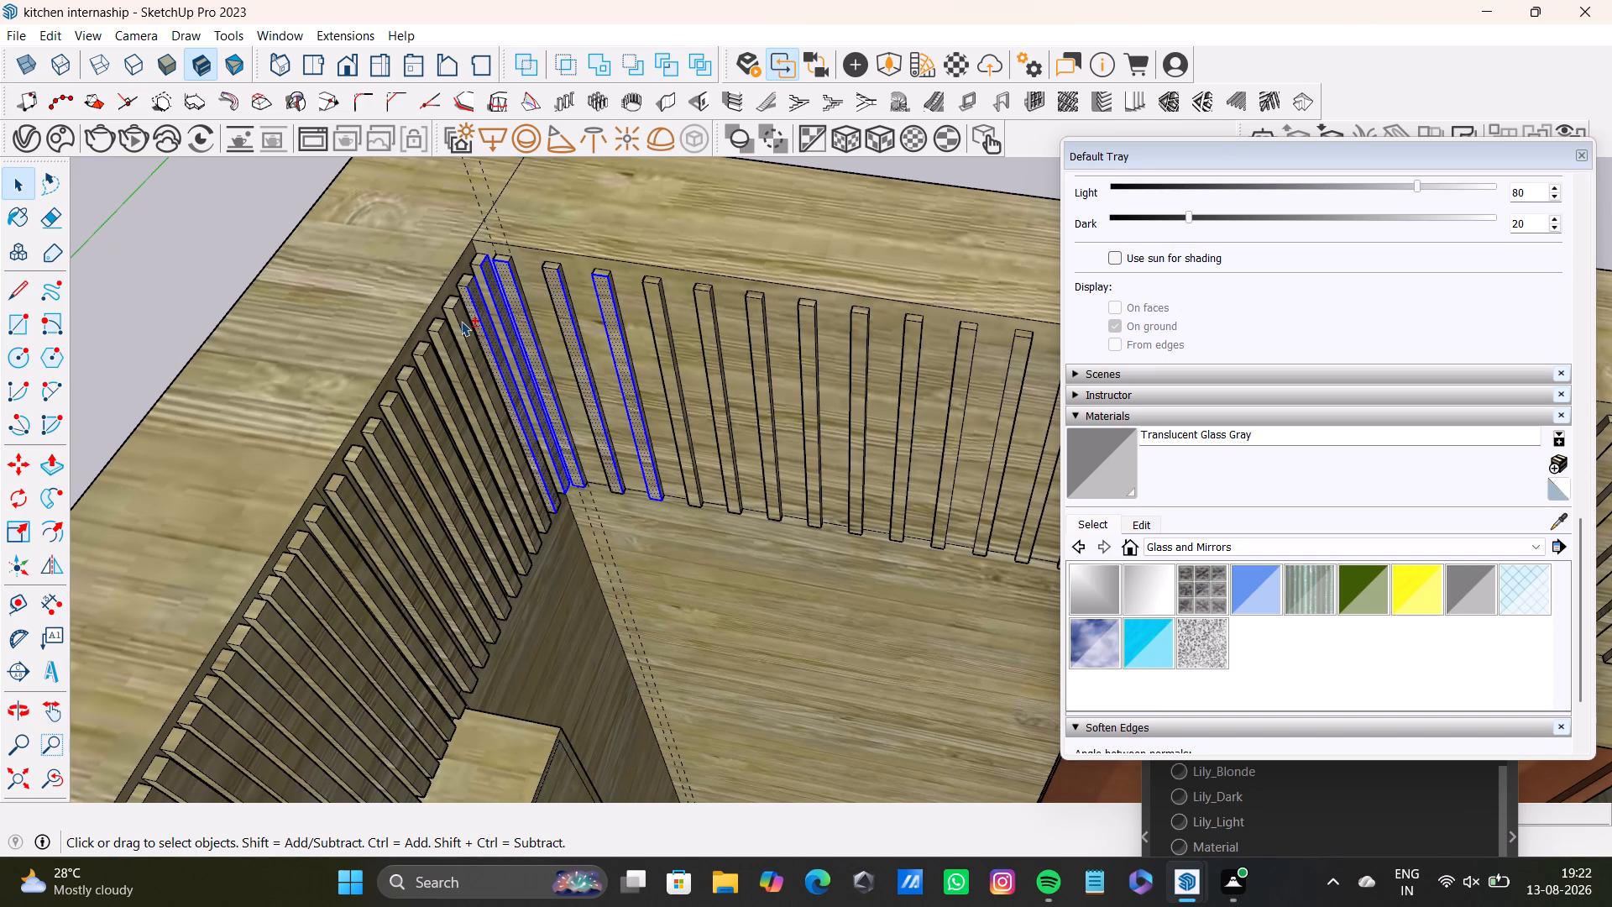
pyautogui.keyDown('shift'); pyautogui.doubleClick(443, 341); pyautogui.keyUp('shift')
pyautogui.keyDown('shift'); pyautogui.doubleClick(432, 356); pyautogui.keyUp('shift')
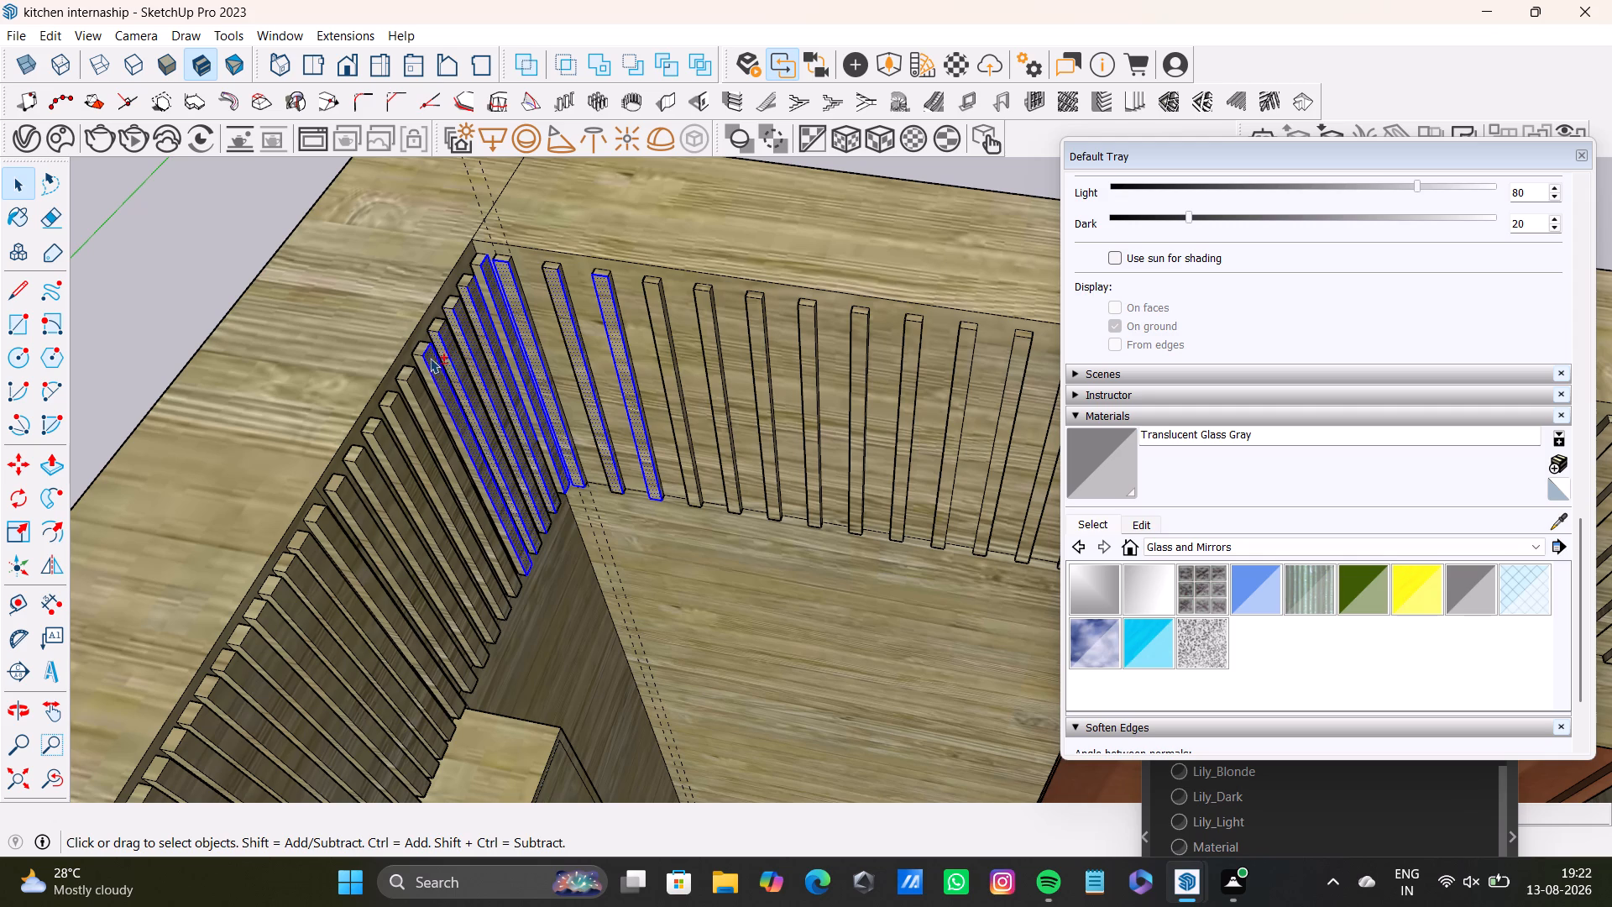
pyautogui.keyDown('shift'); pyautogui.doubleClick(415, 383); pyautogui.keyUp('shift')
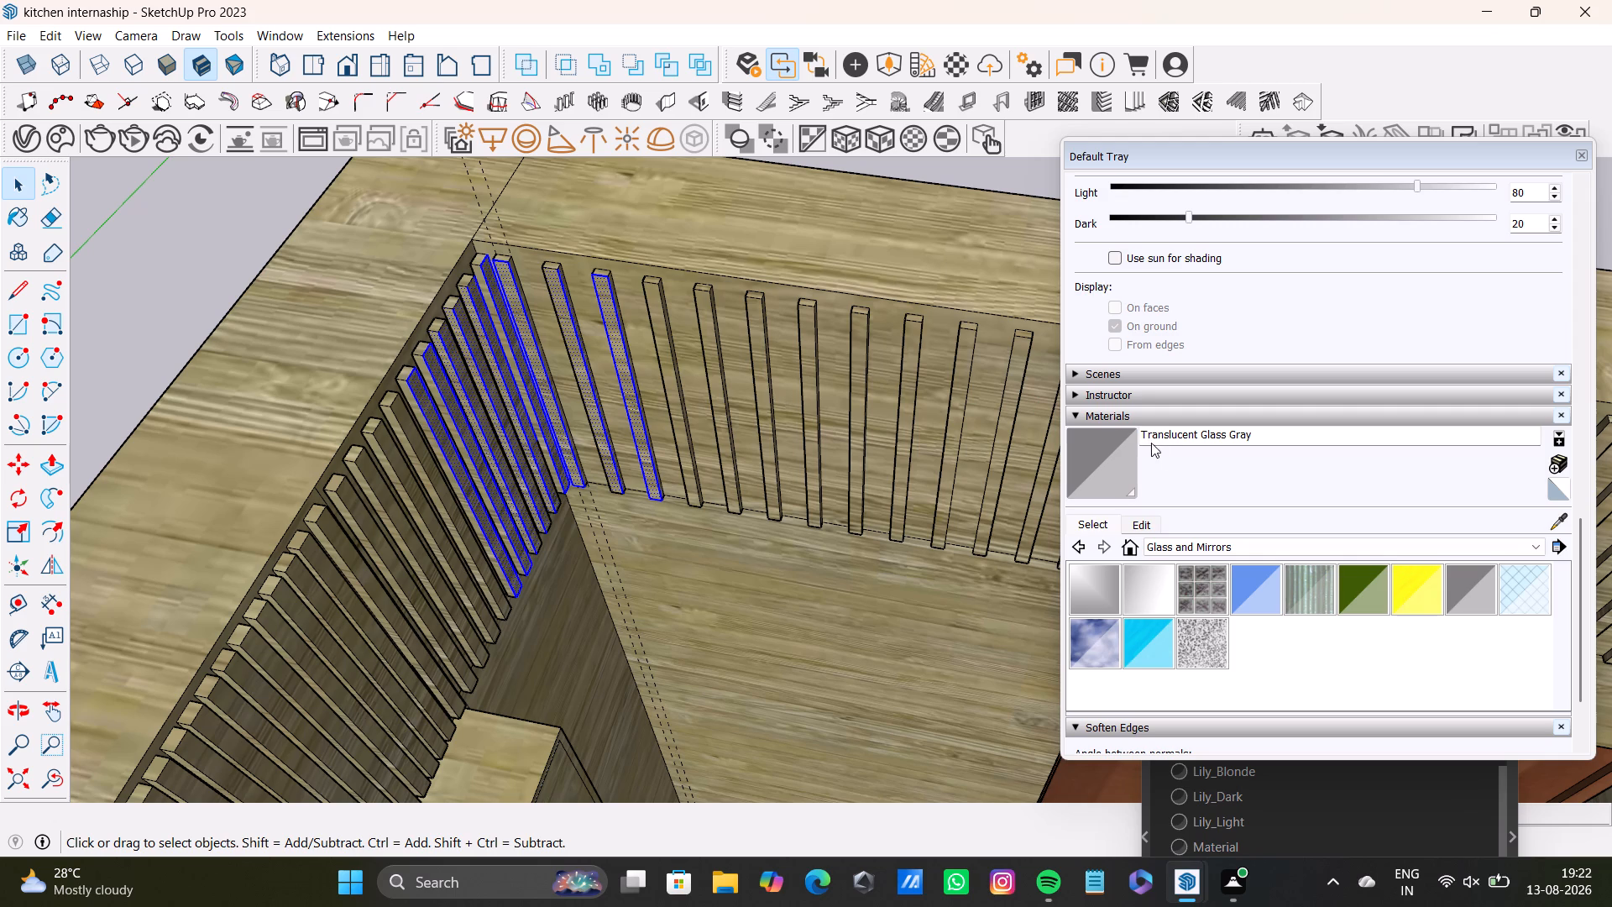
pyautogui.click(1196, 548)
pyautogui.scroll(1, 1287, 614)
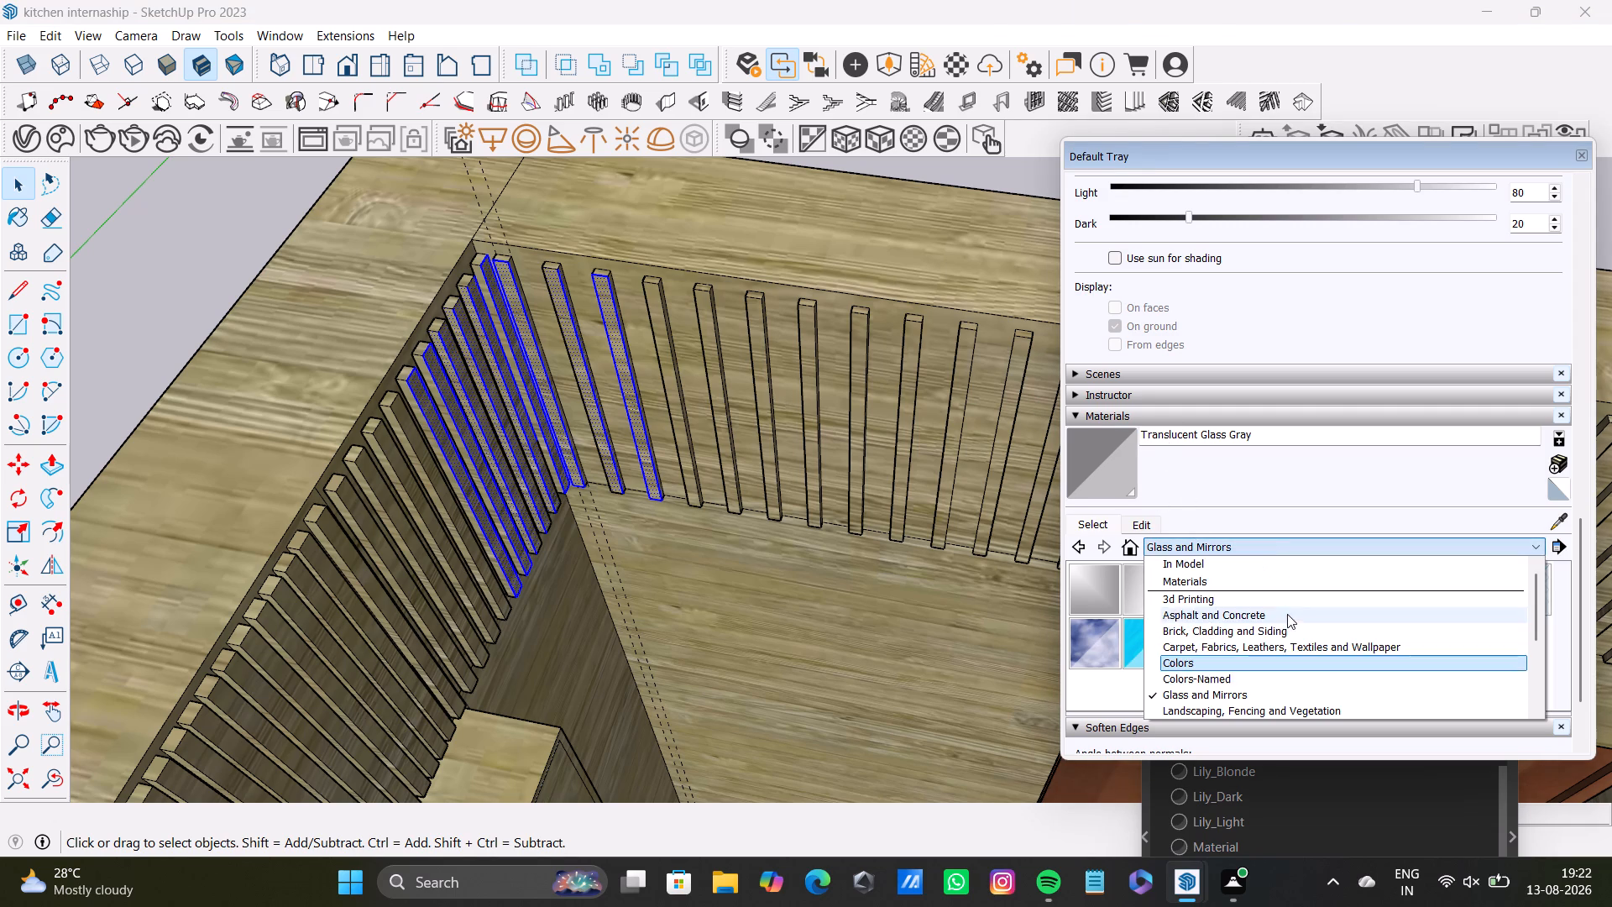
pyautogui.click(1237, 680)
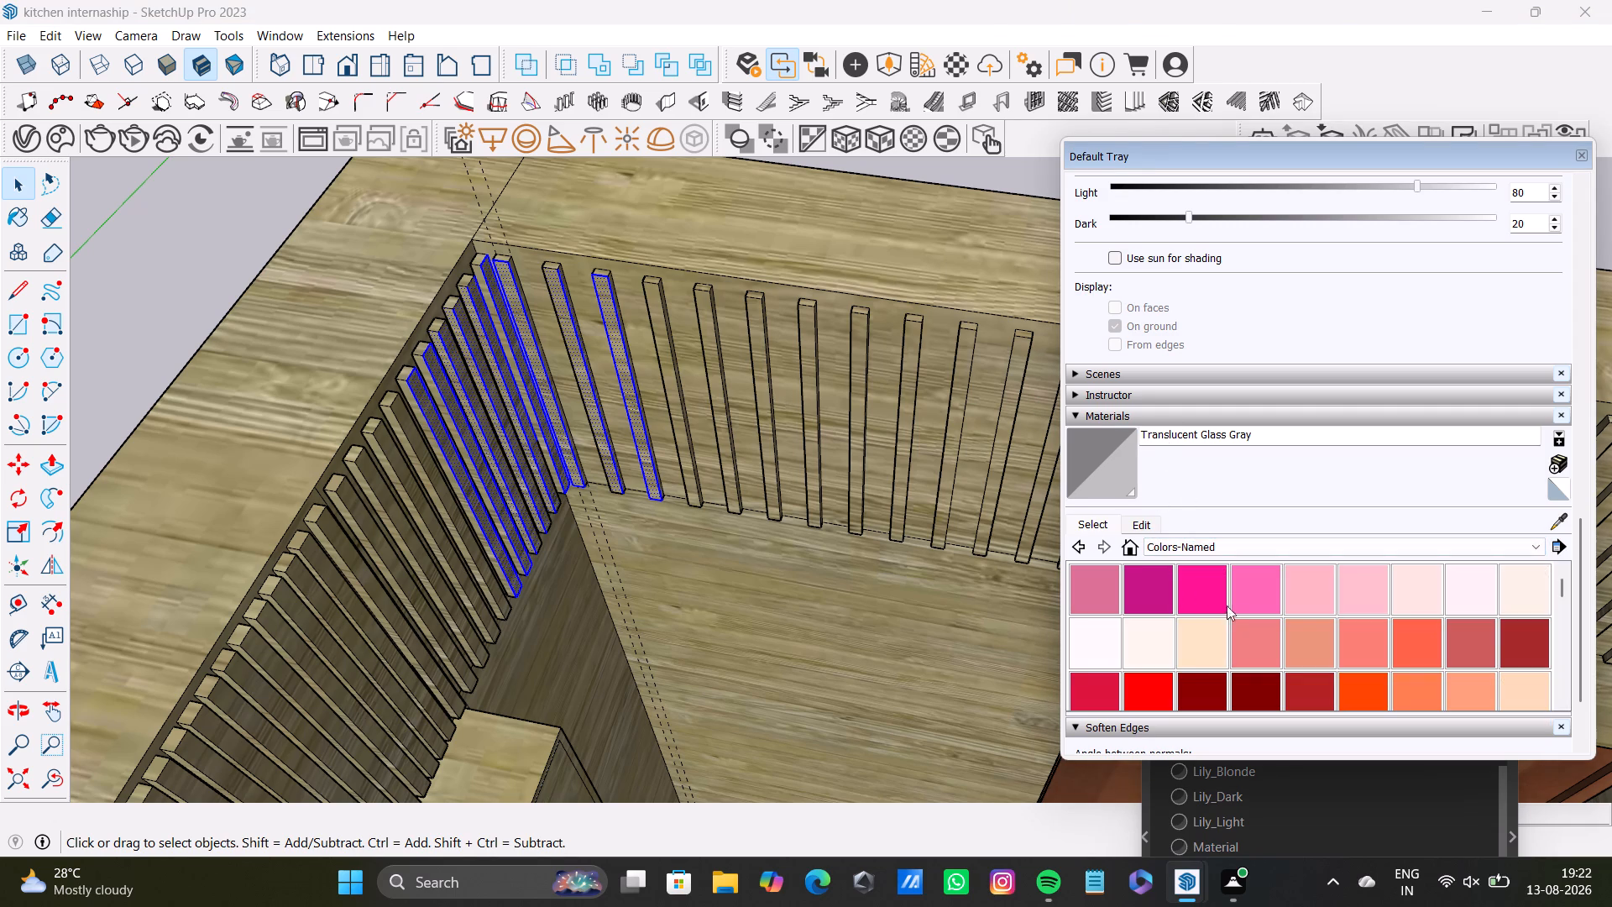
pyautogui.scroll(-1, 1201, 645)
pyautogui.click(1201, 642)
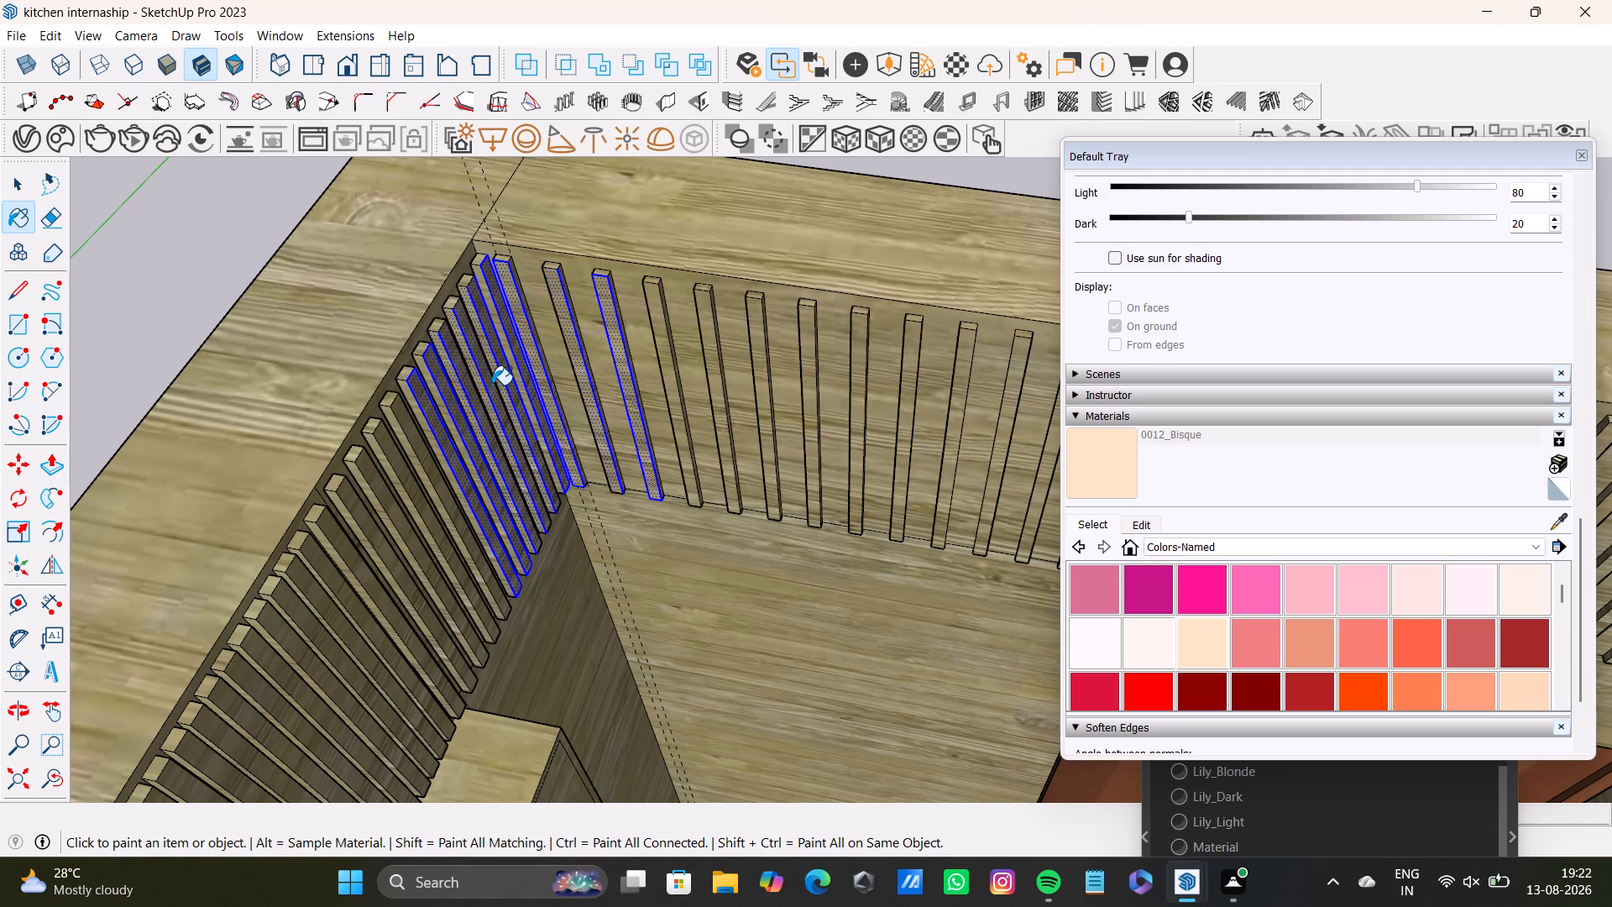
pyautogui.click(486, 385)
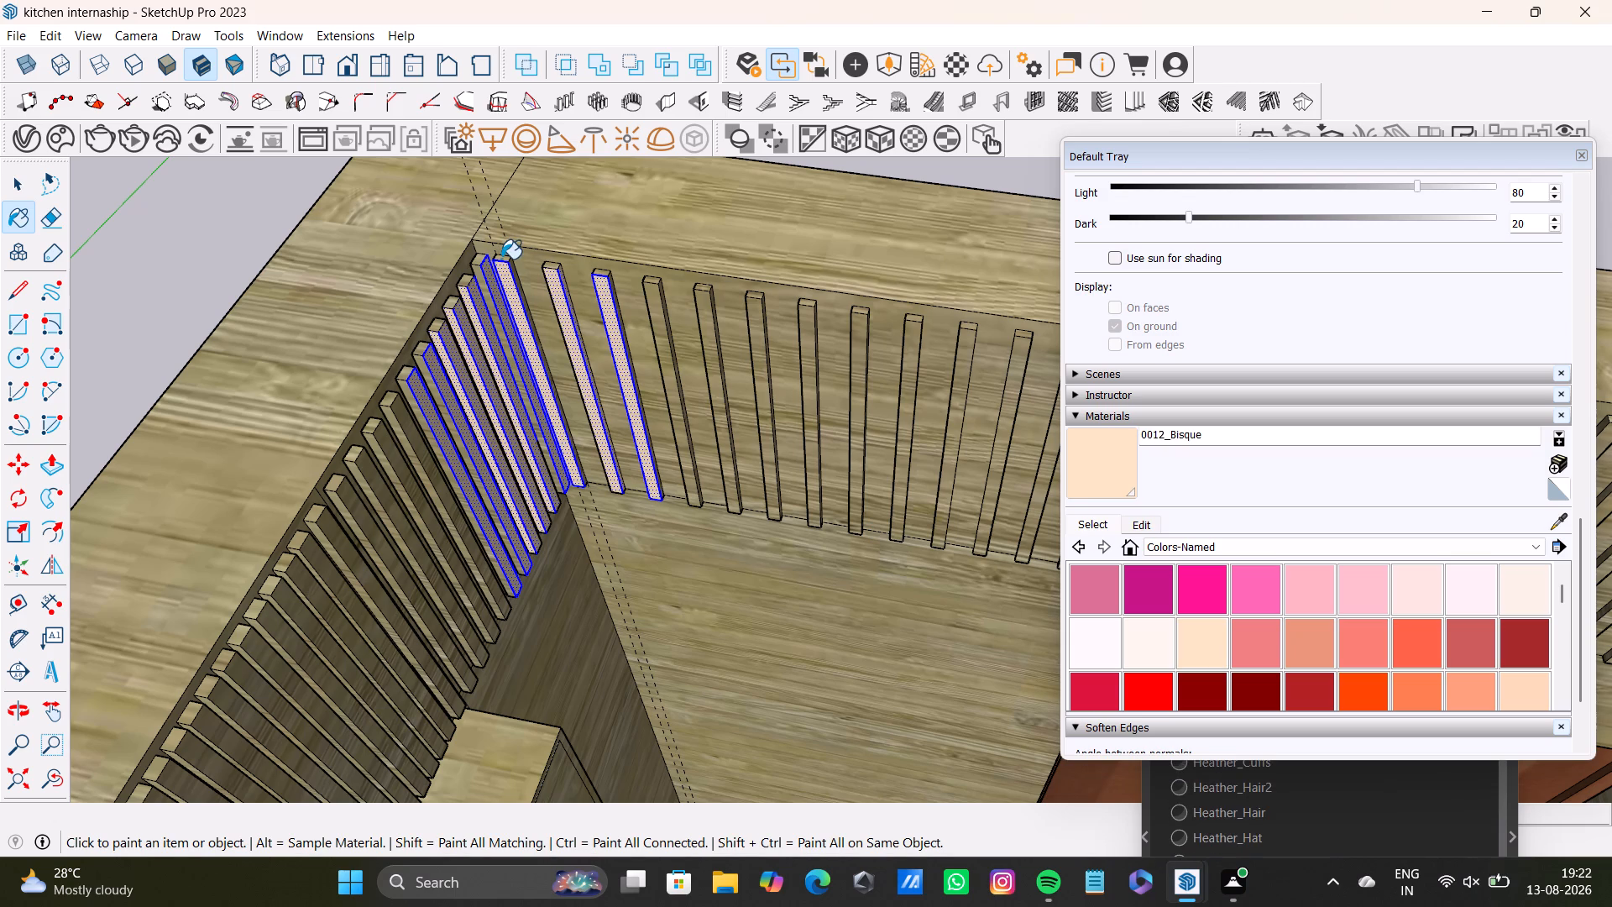
# Paint the tops and exposed faces of the first five door-wall slats from the corner with 0012_Bisque.
pyautogui.click(501, 259)
pyautogui.click(551, 270)
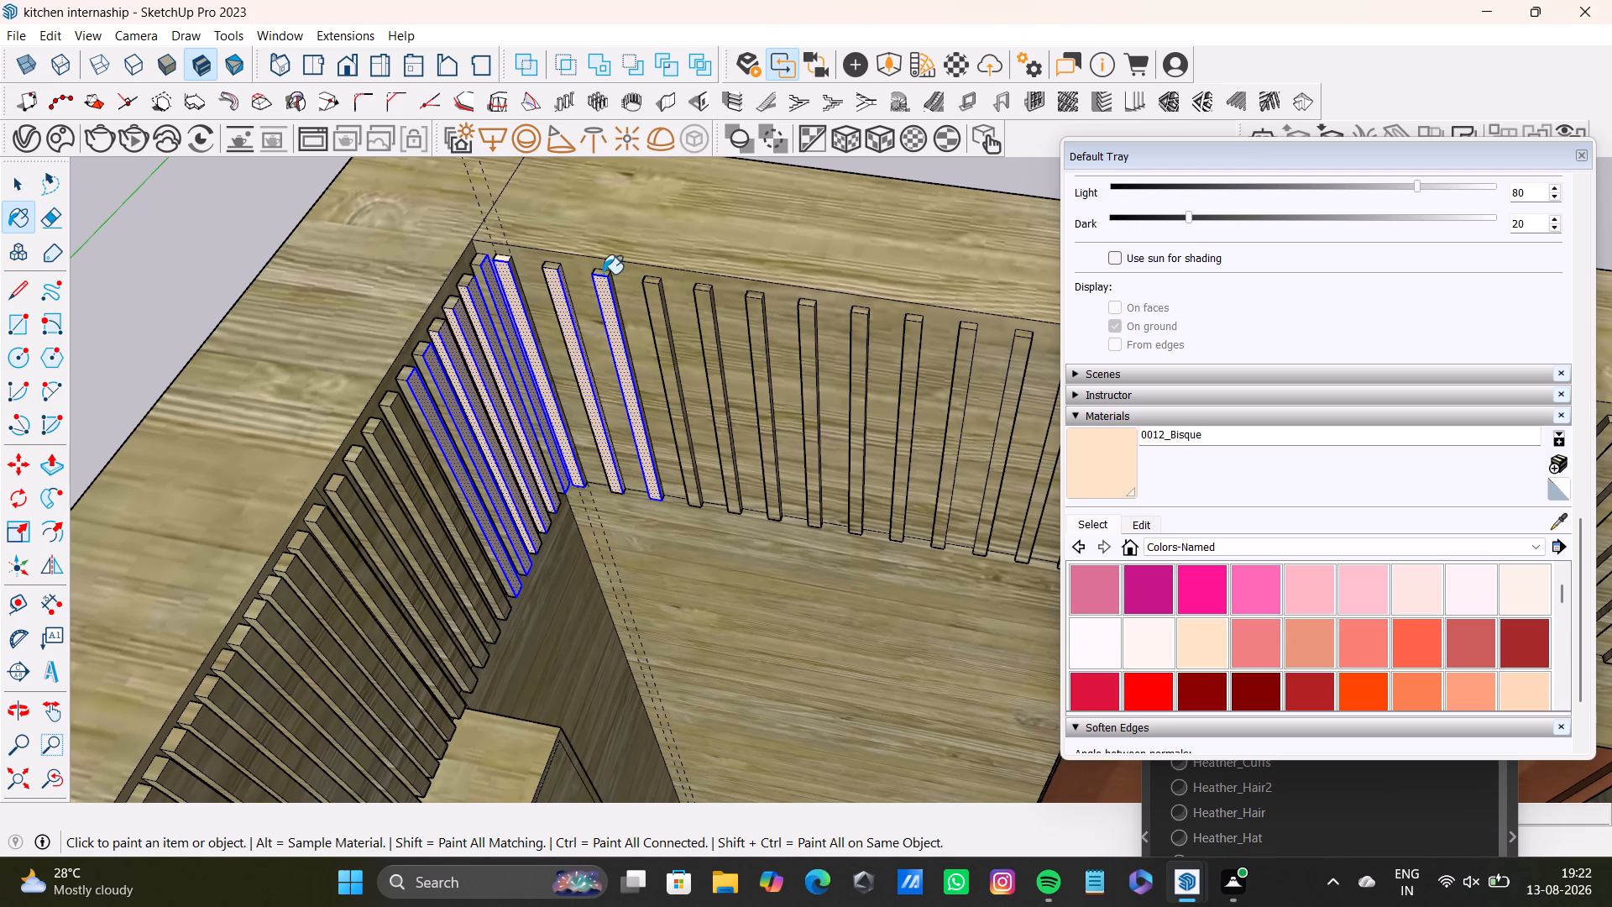
pyautogui.click(604, 273)
pyautogui.scroll(7, 659, 286)
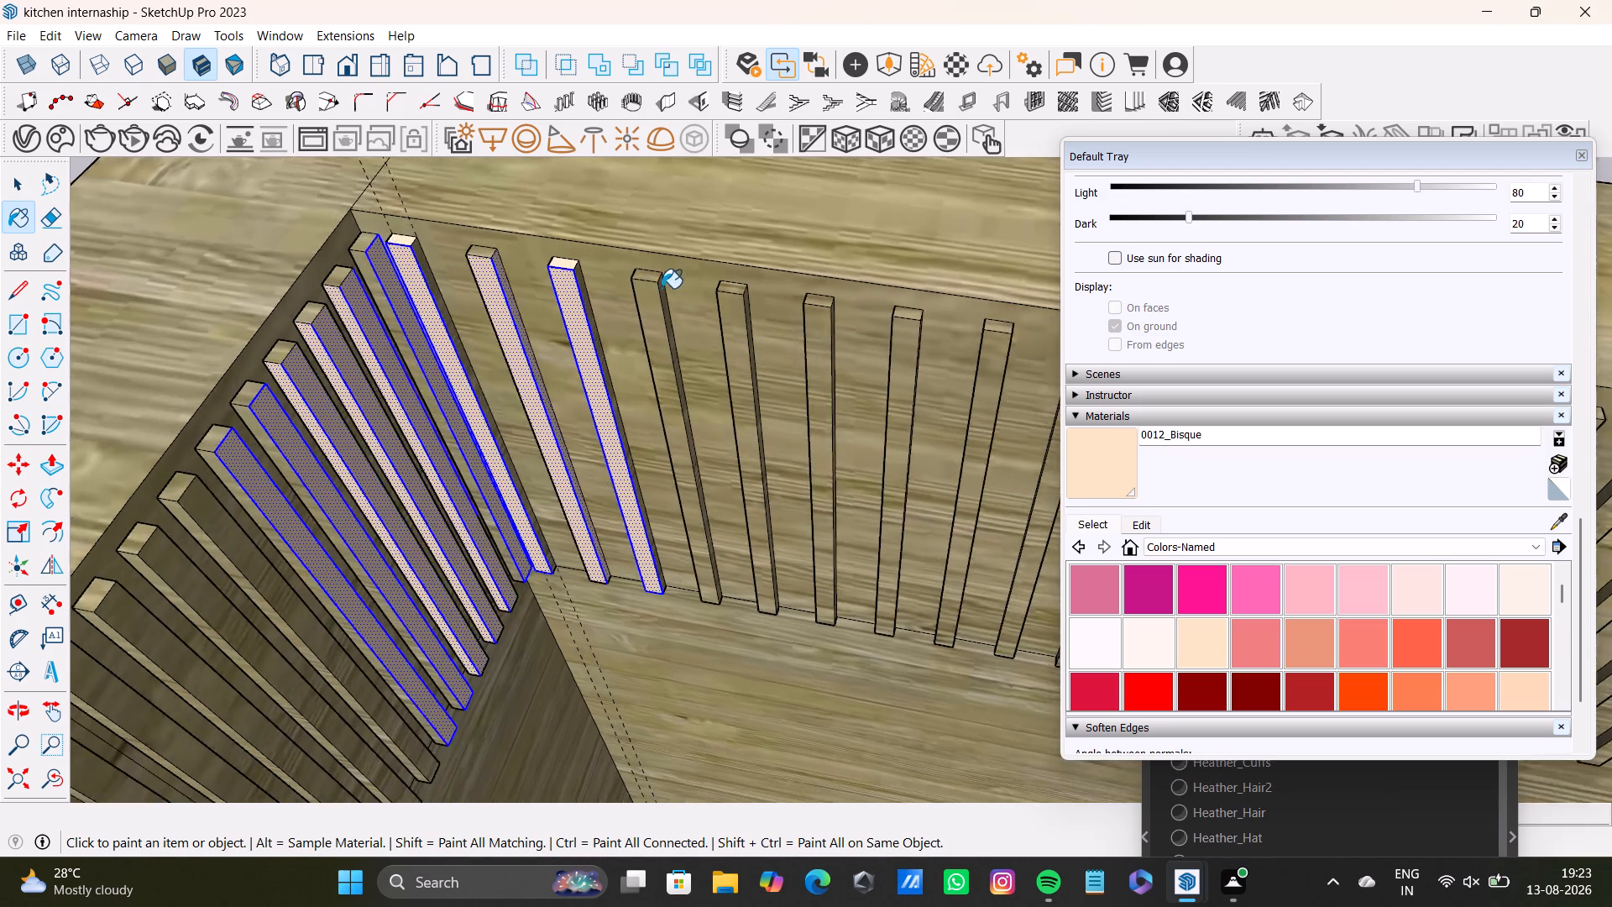
pyautogui.click(652, 275)
pyautogui.click(746, 290)
pyautogui.click(759, 321)
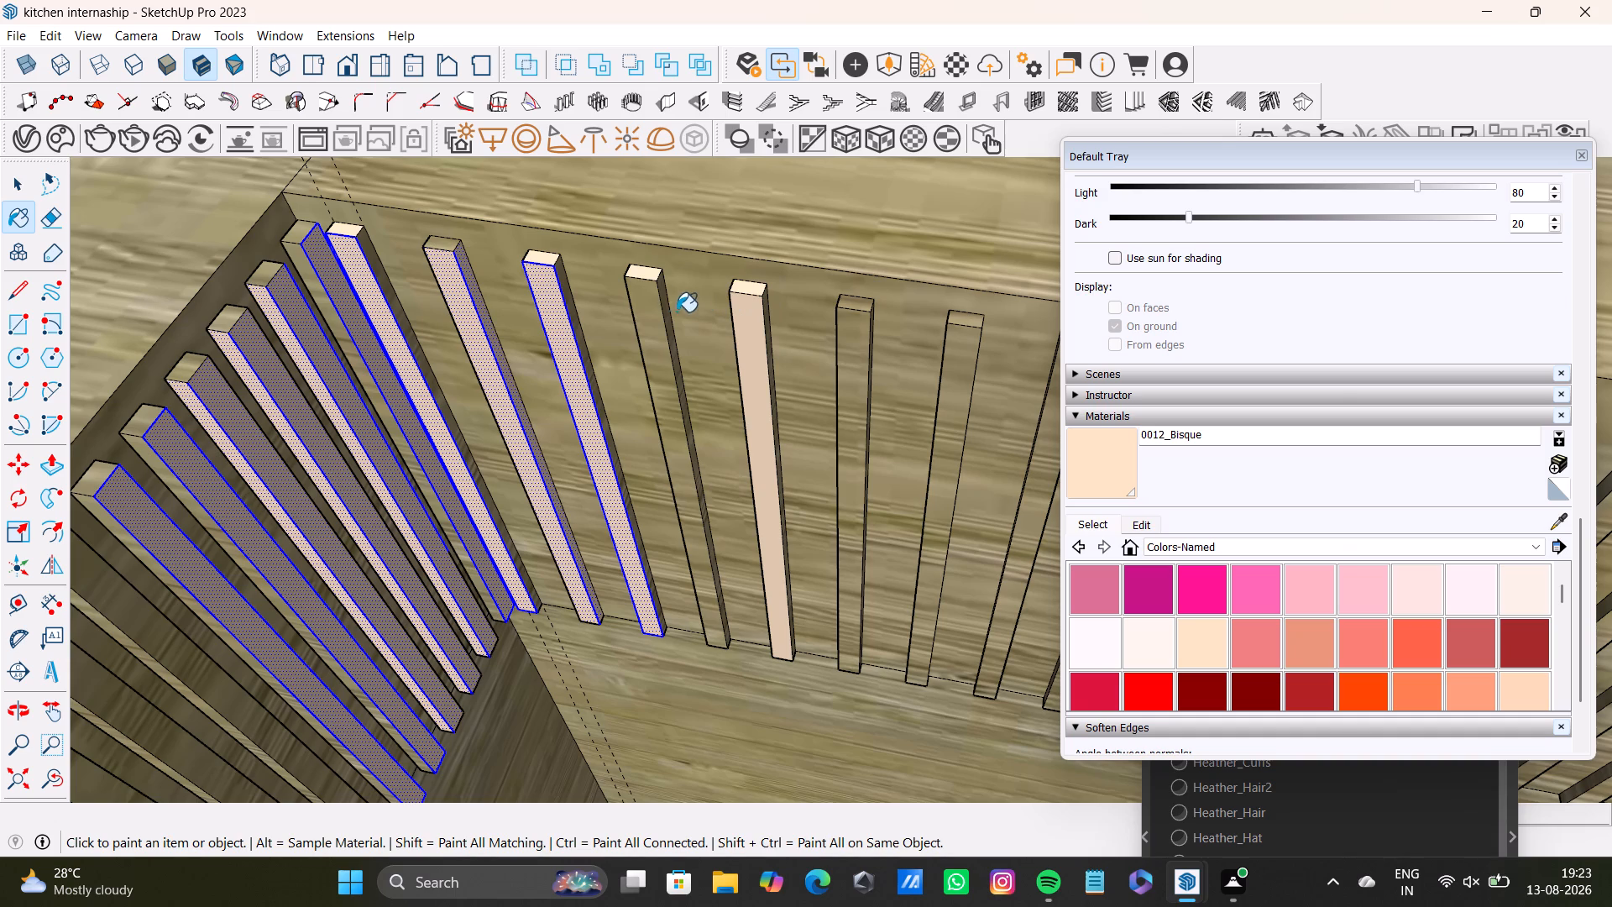
pyautogui.click(647, 309)
pyautogui.click(661, 297)
pyautogui.click(667, 303)
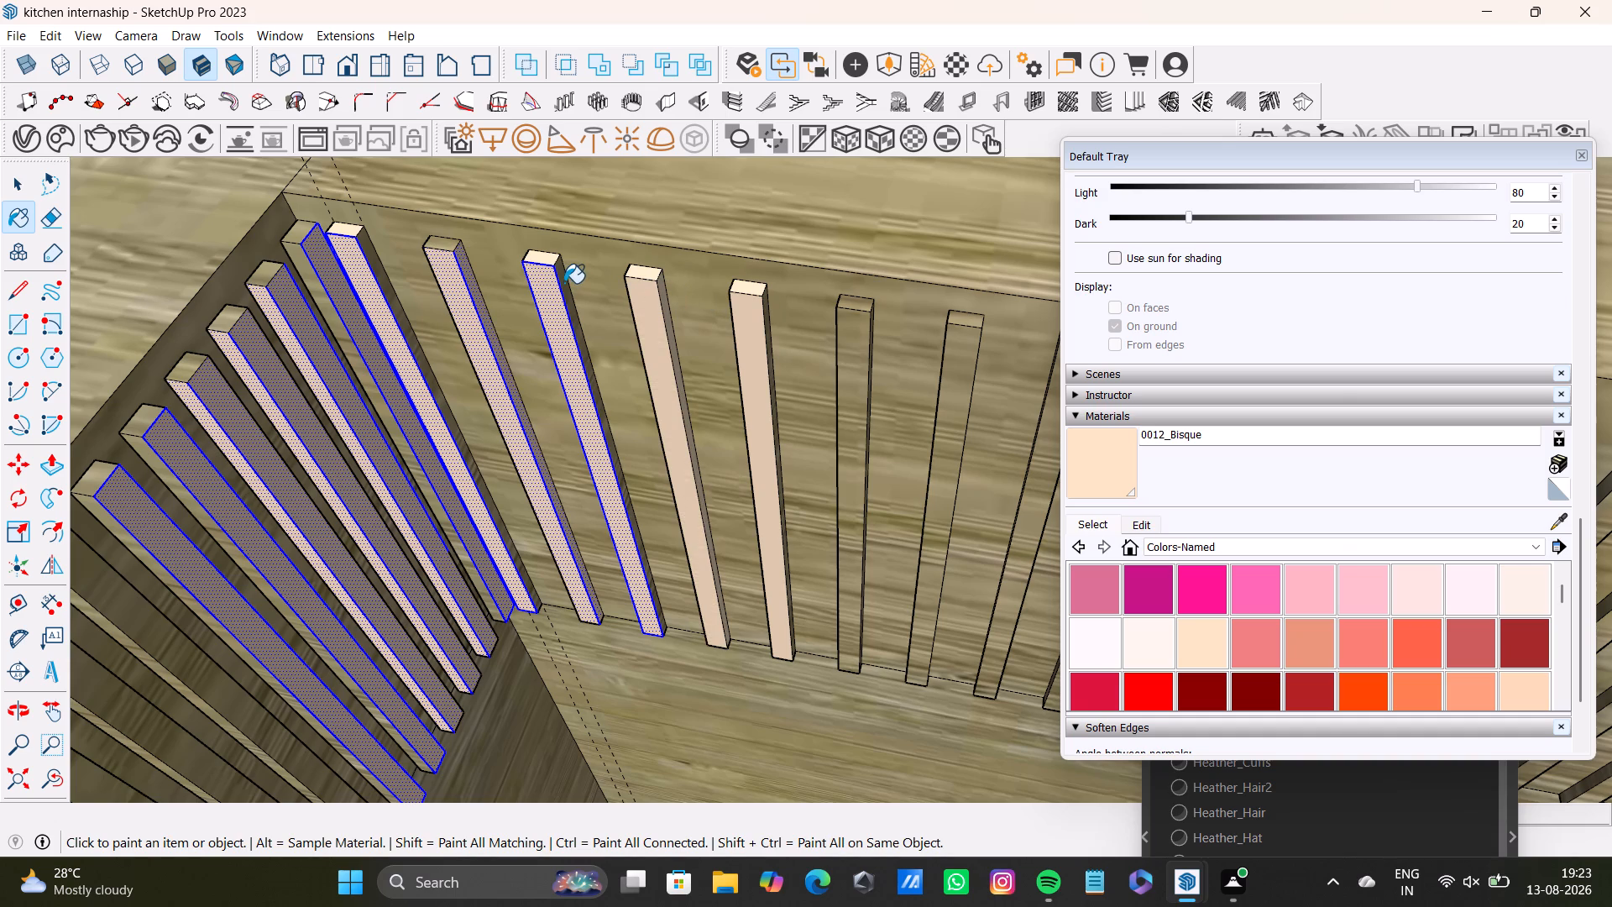
pyautogui.click(564, 283)
pyautogui.click(450, 244)
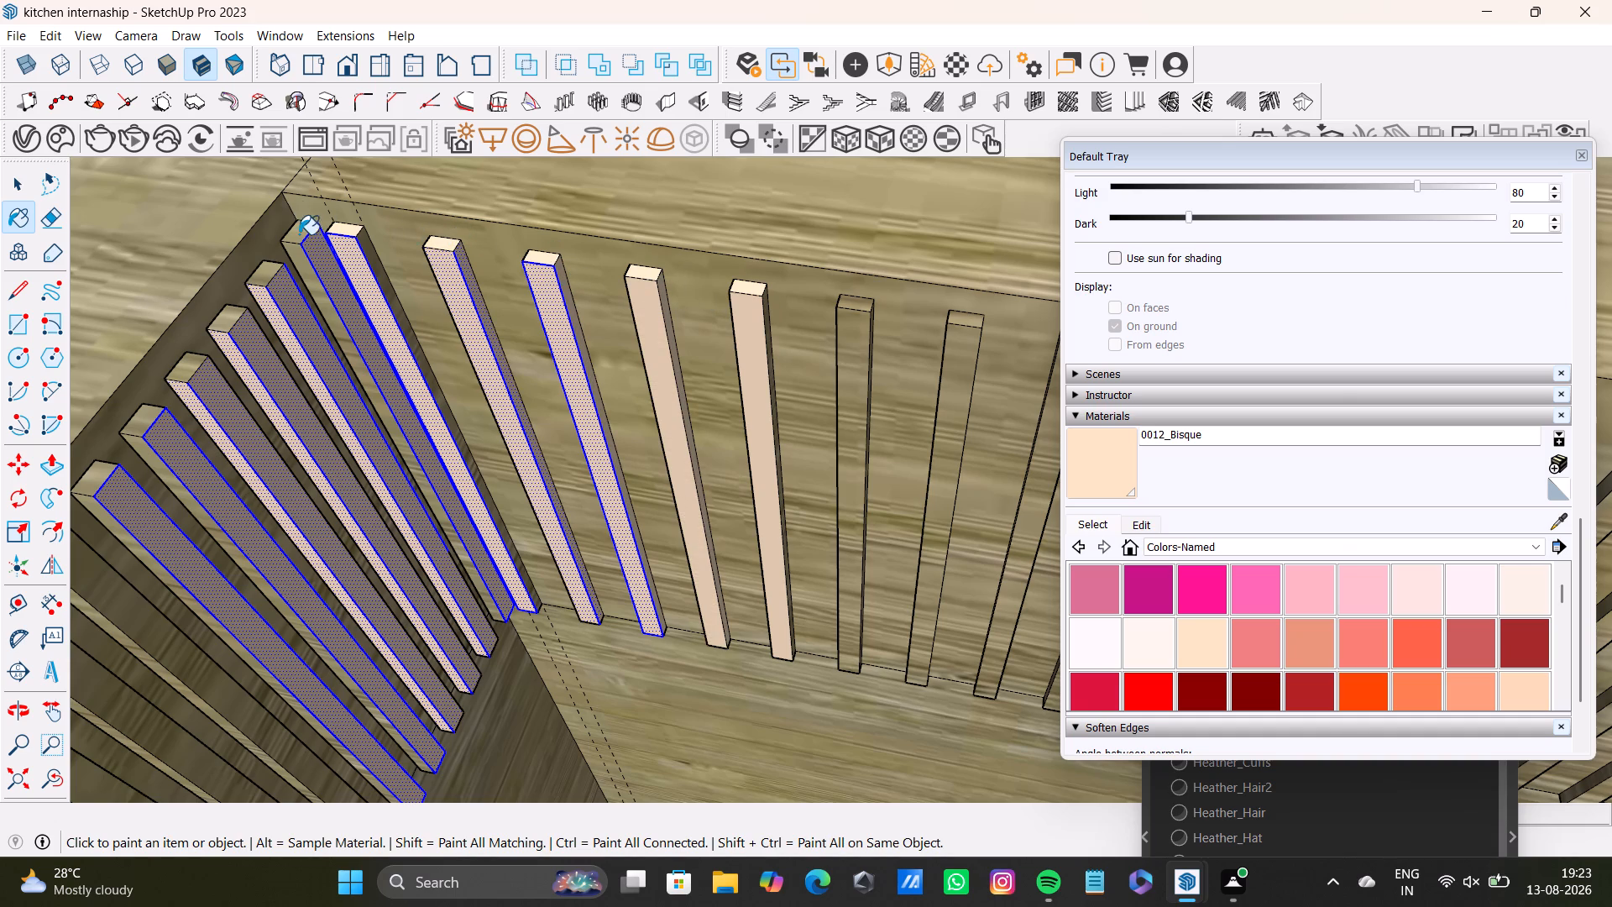
# Paint the tops and remaining visible sides of the six slats nearest the corner on the adjoining wall with 0012_Bisque.
pyautogui.click(299, 234)
pyautogui.click(301, 265)
pyautogui.click(271, 279)
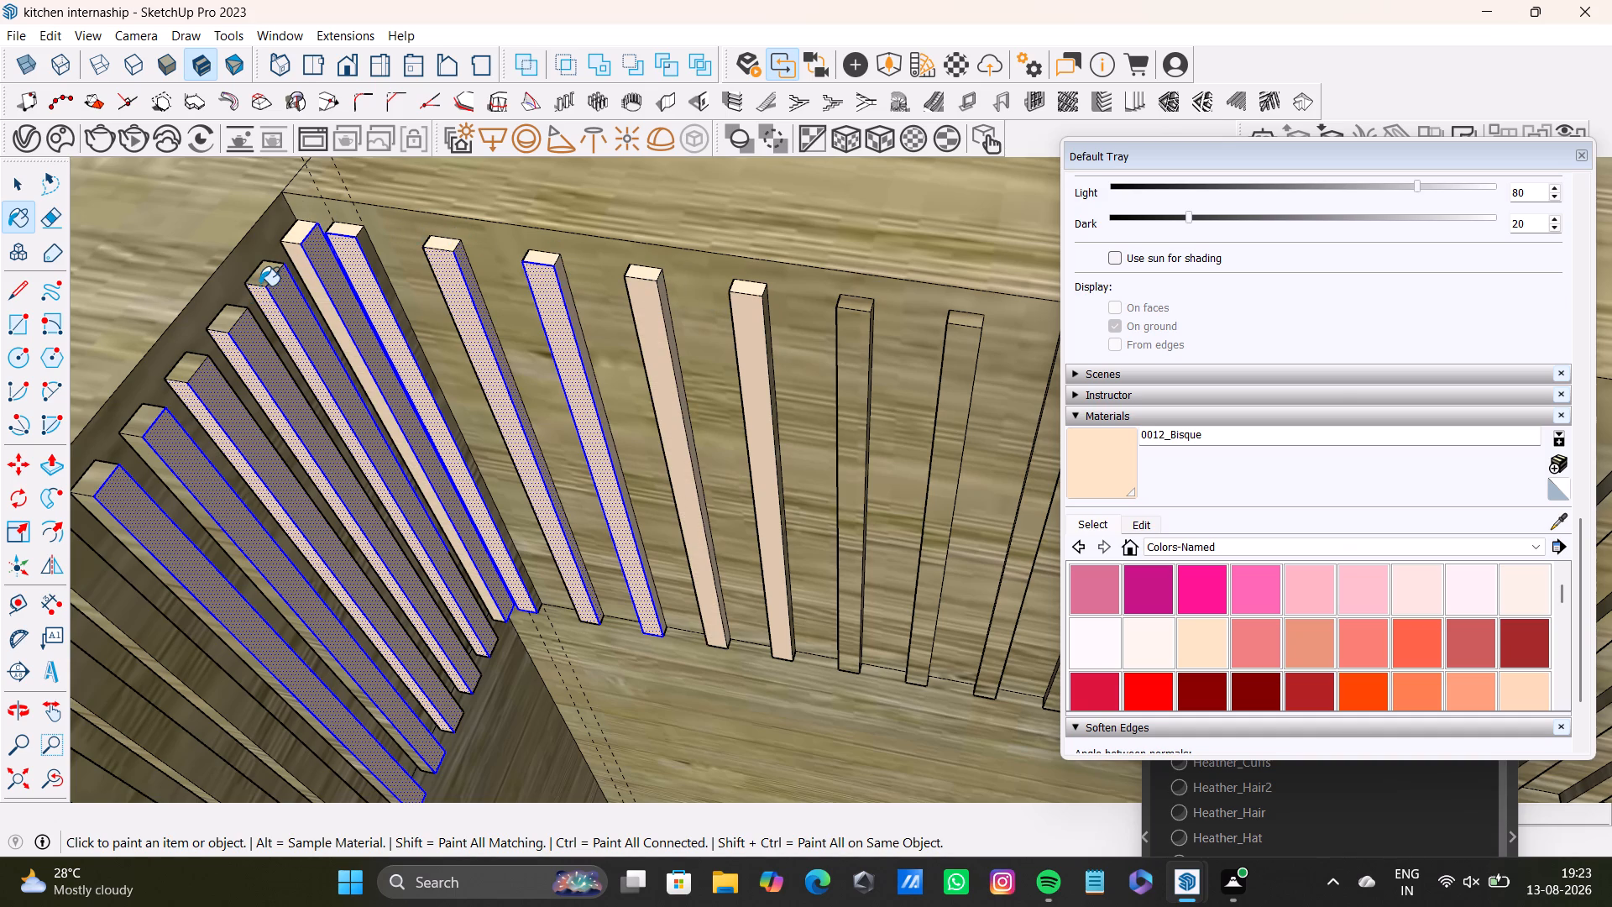
pyautogui.click(259, 286)
pyautogui.click(257, 287)
pyautogui.doubleClick(270, 277)
pyautogui.click(233, 312)
pyautogui.click(190, 373)
pyautogui.click(156, 409)
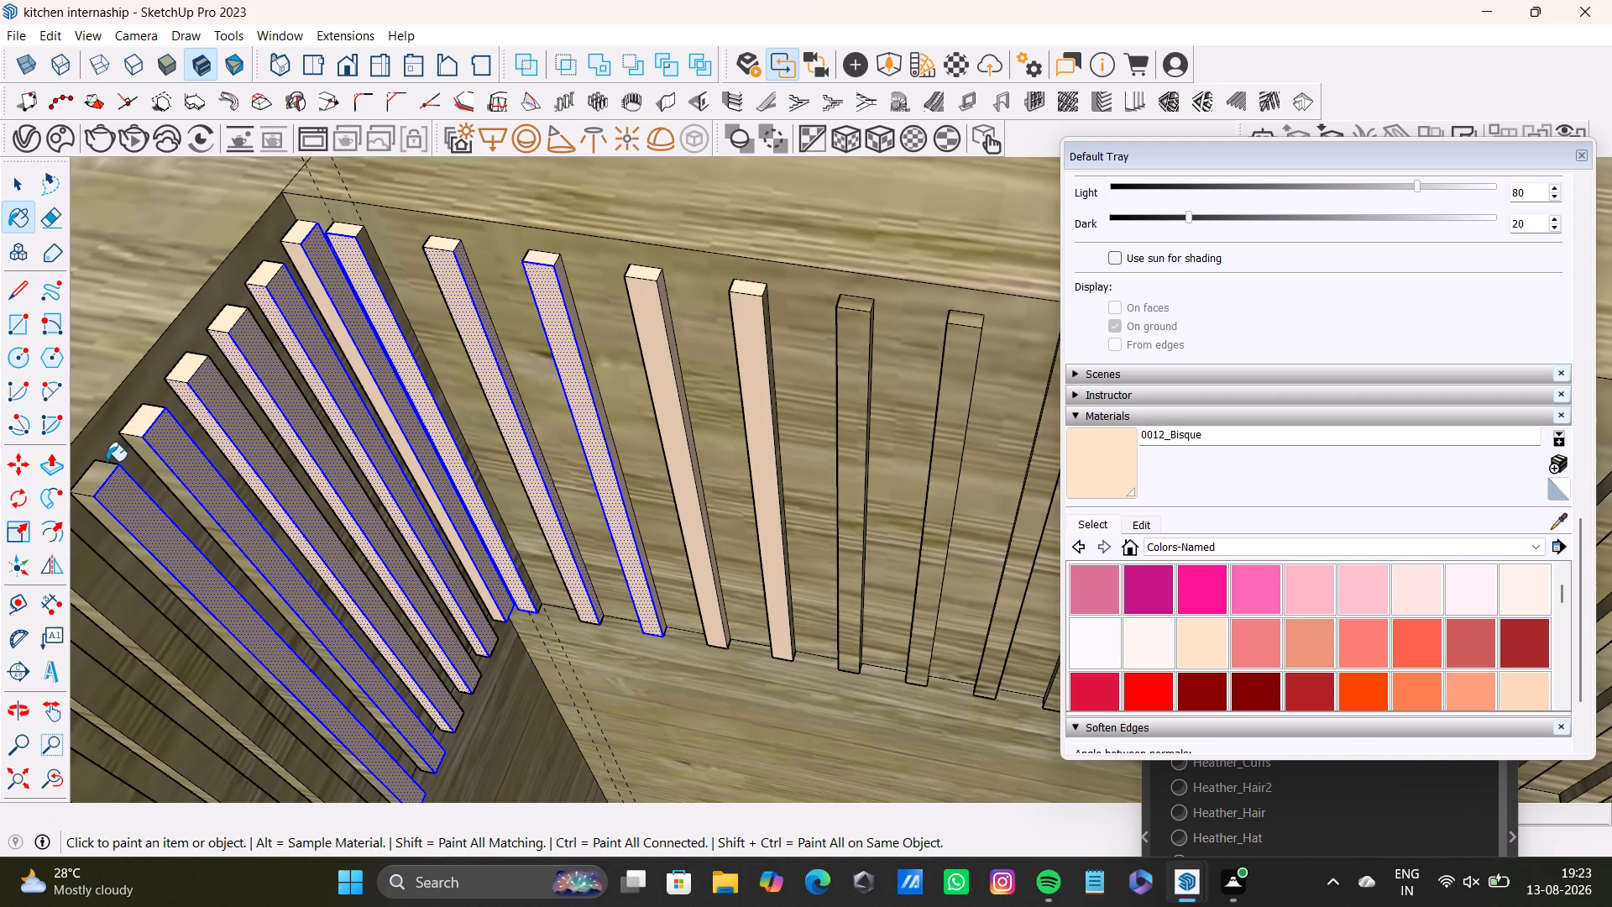
pyautogui.click(106, 464)
pyautogui.click(137, 453)
pyautogui.click(151, 462)
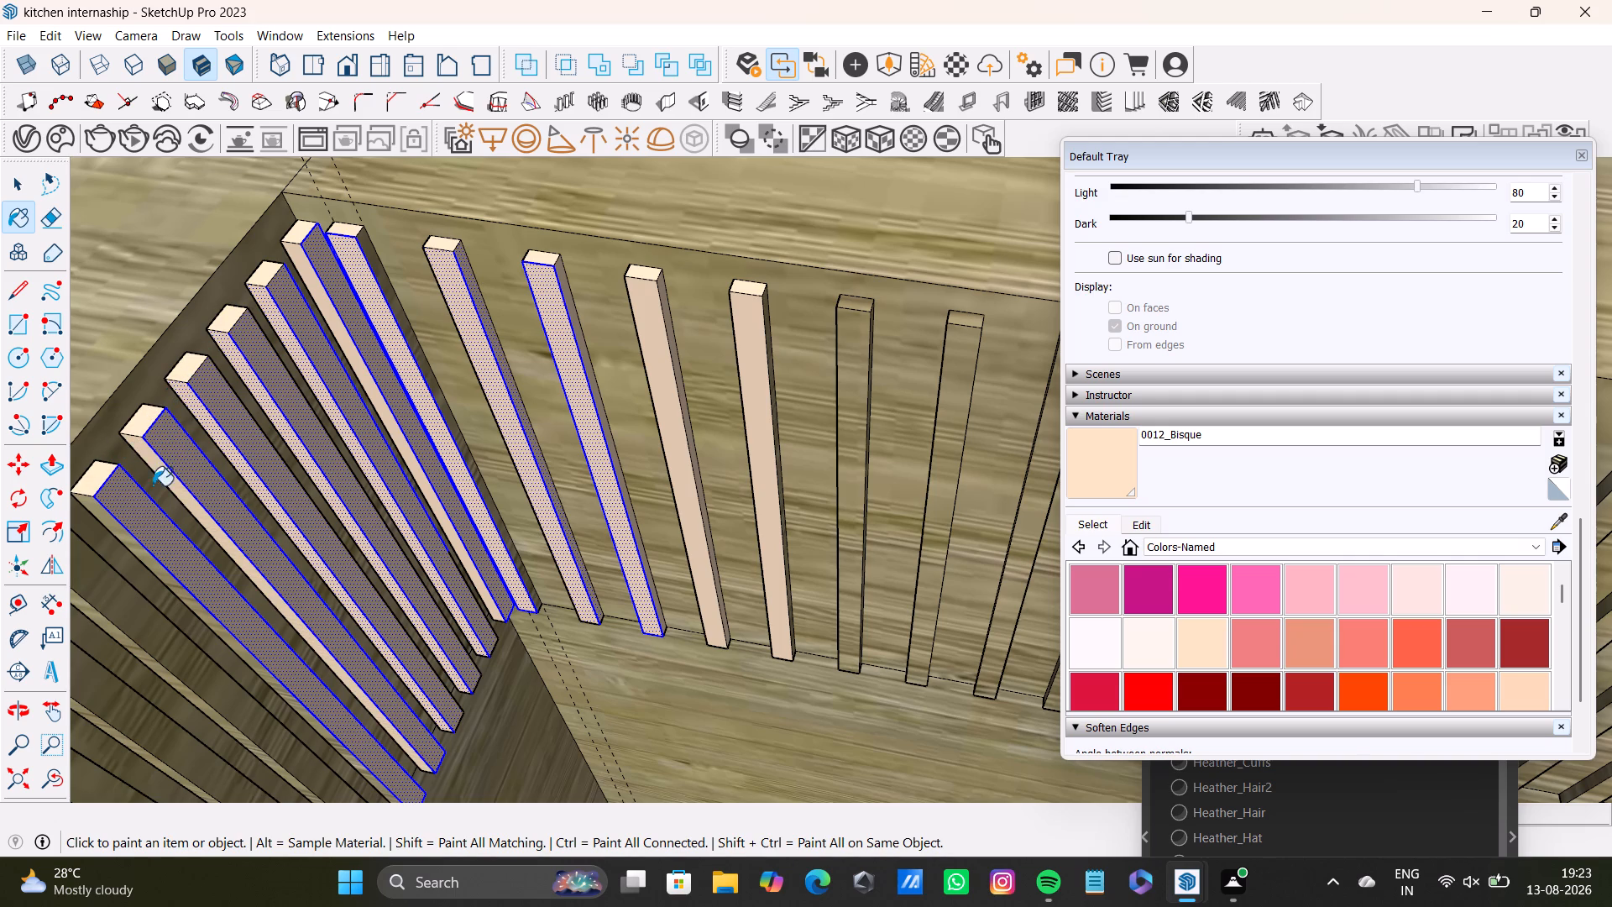
pyautogui.click(98, 513)
# Continue 0012_Bisque along the door wall, covering the fifth slat's side and the visible faces of the sixth and seventh slats.
pyautogui.scroll(-6, 251, 479)
pyautogui.scroll(1, 326, 347)
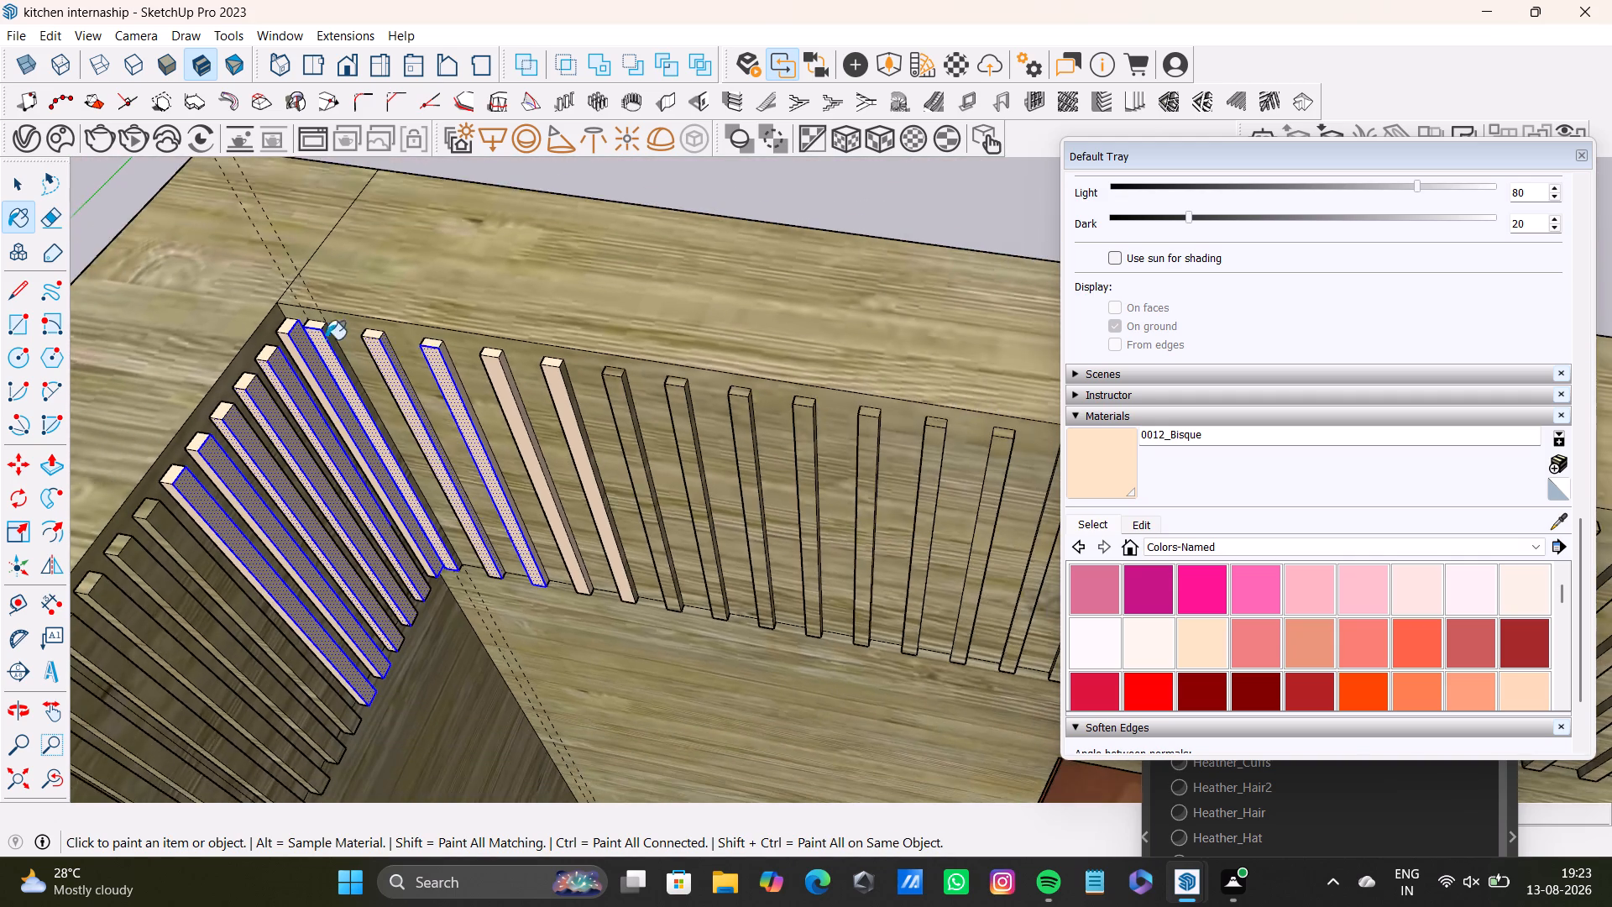
pyautogui.scroll(6, 326, 339)
pyautogui.click(334, 349)
pyautogui.moveTo(606, 427); pyautogui.dragTo(429, 326, button='middle')
pyautogui.click(695, 361)
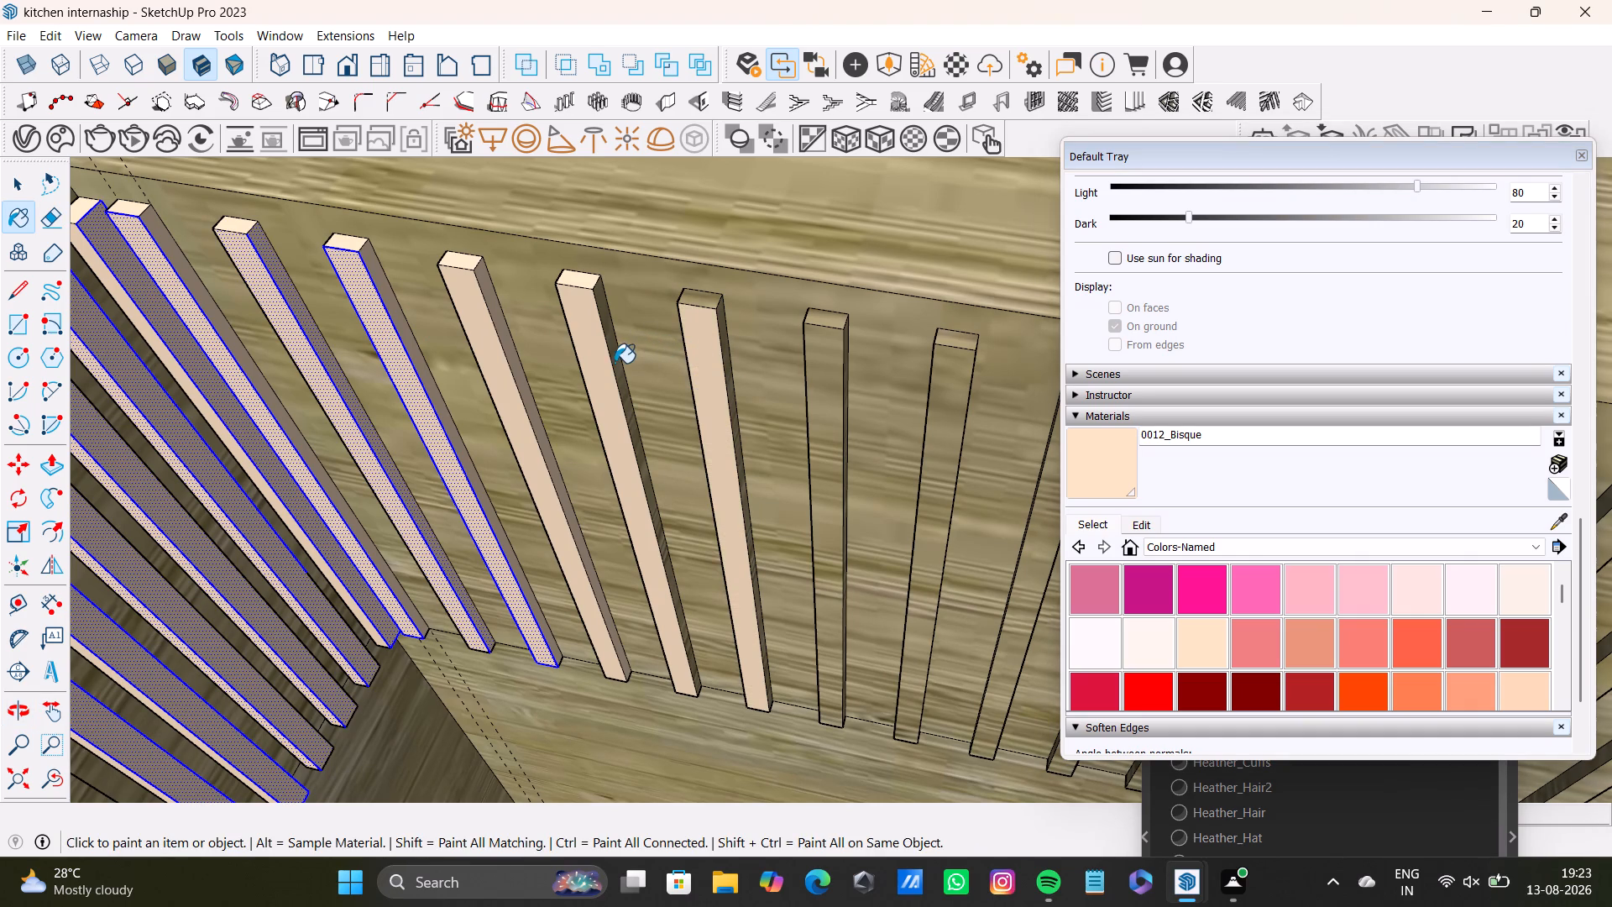
pyautogui.click(615, 363)
pyautogui.click(693, 302)
pyautogui.click(724, 344)
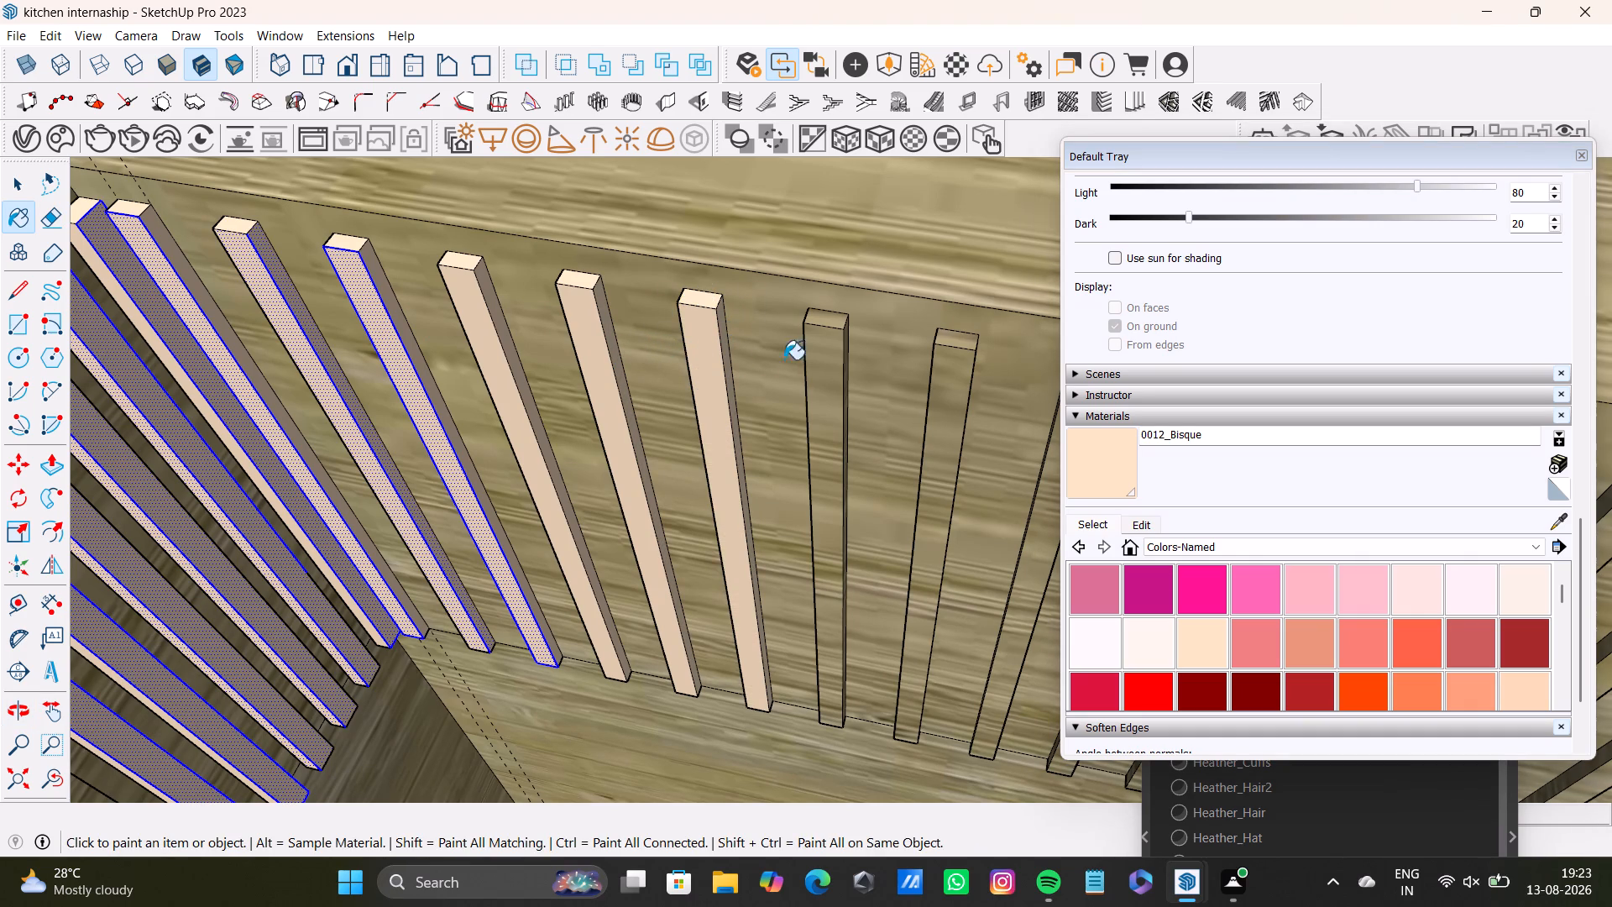
pyautogui.click(824, 328)
pyautogui.click(833, 367)
pyautogui.click(830, 326)
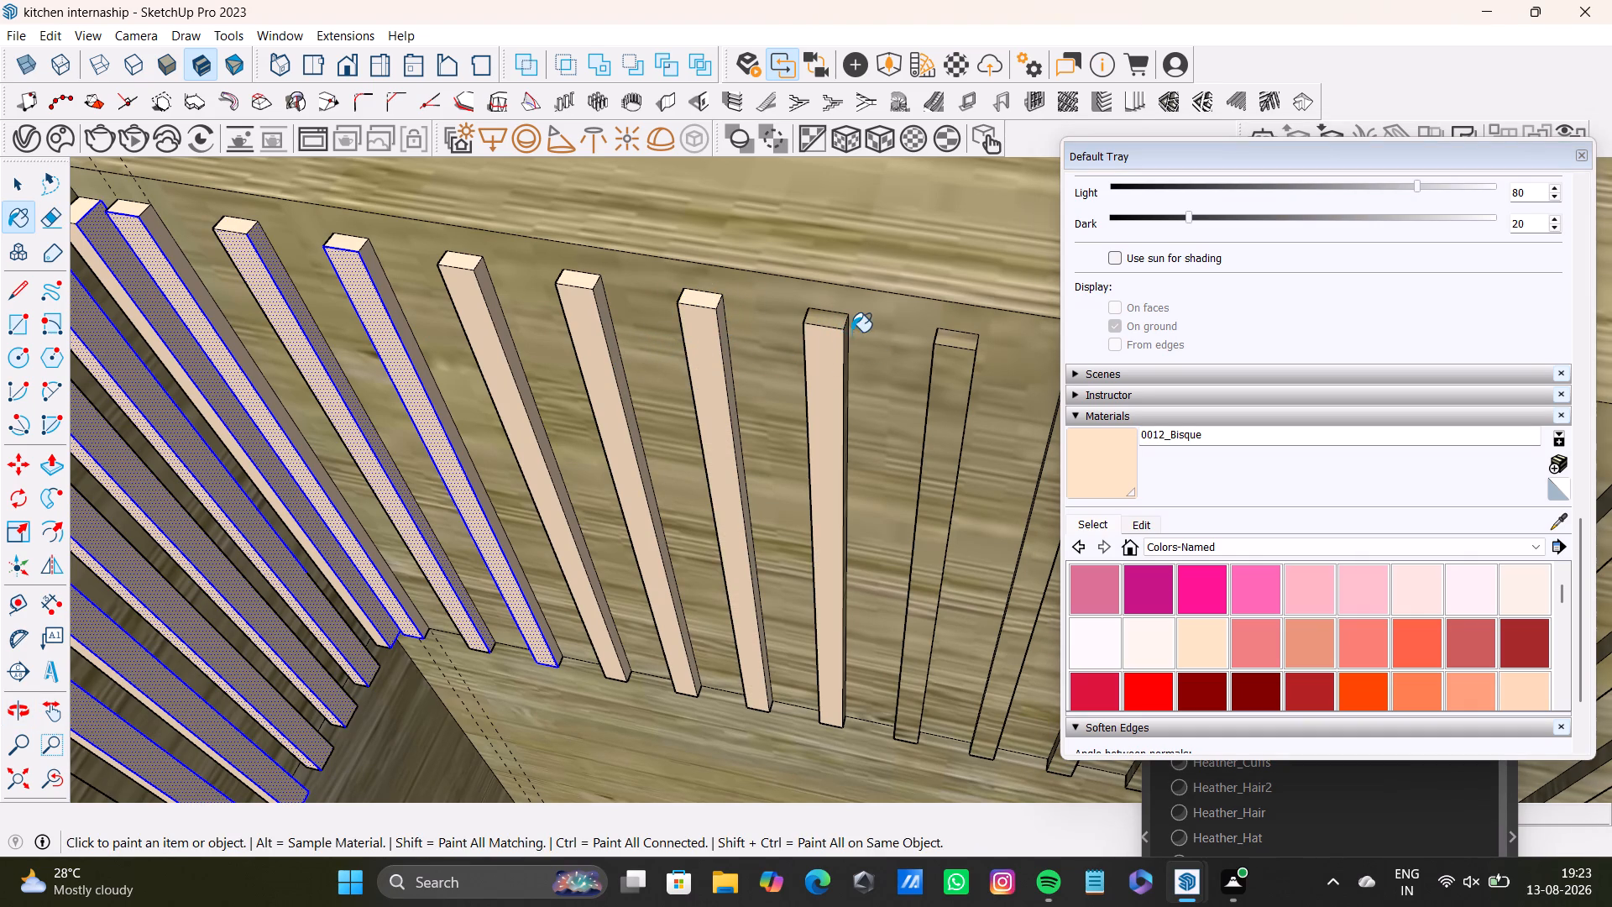
pyautogui.click(835, 327)
# Paint the remaining side faces of the seventh door-wall slat with 0012_Bisque.
pyautogui.moveTo(804, 453); pyautogui.dragTo(1013, 443, button='middle')
pyautogui.scroll(4, 893, 329)
pyautogui.moveTo(894, 366); pyautogui.dragTo(951, 359, button='middle')
pyautogui.scroll(1, 868, 322)
pyautogui.click(858, 308)
pyautogui.moveTo(901, 354); pyautogui.dragTo(542, 264, button='middle')
pyautogui.moveTo(1052, 453); pyautogui.dragTo(698, 304, button='middle')
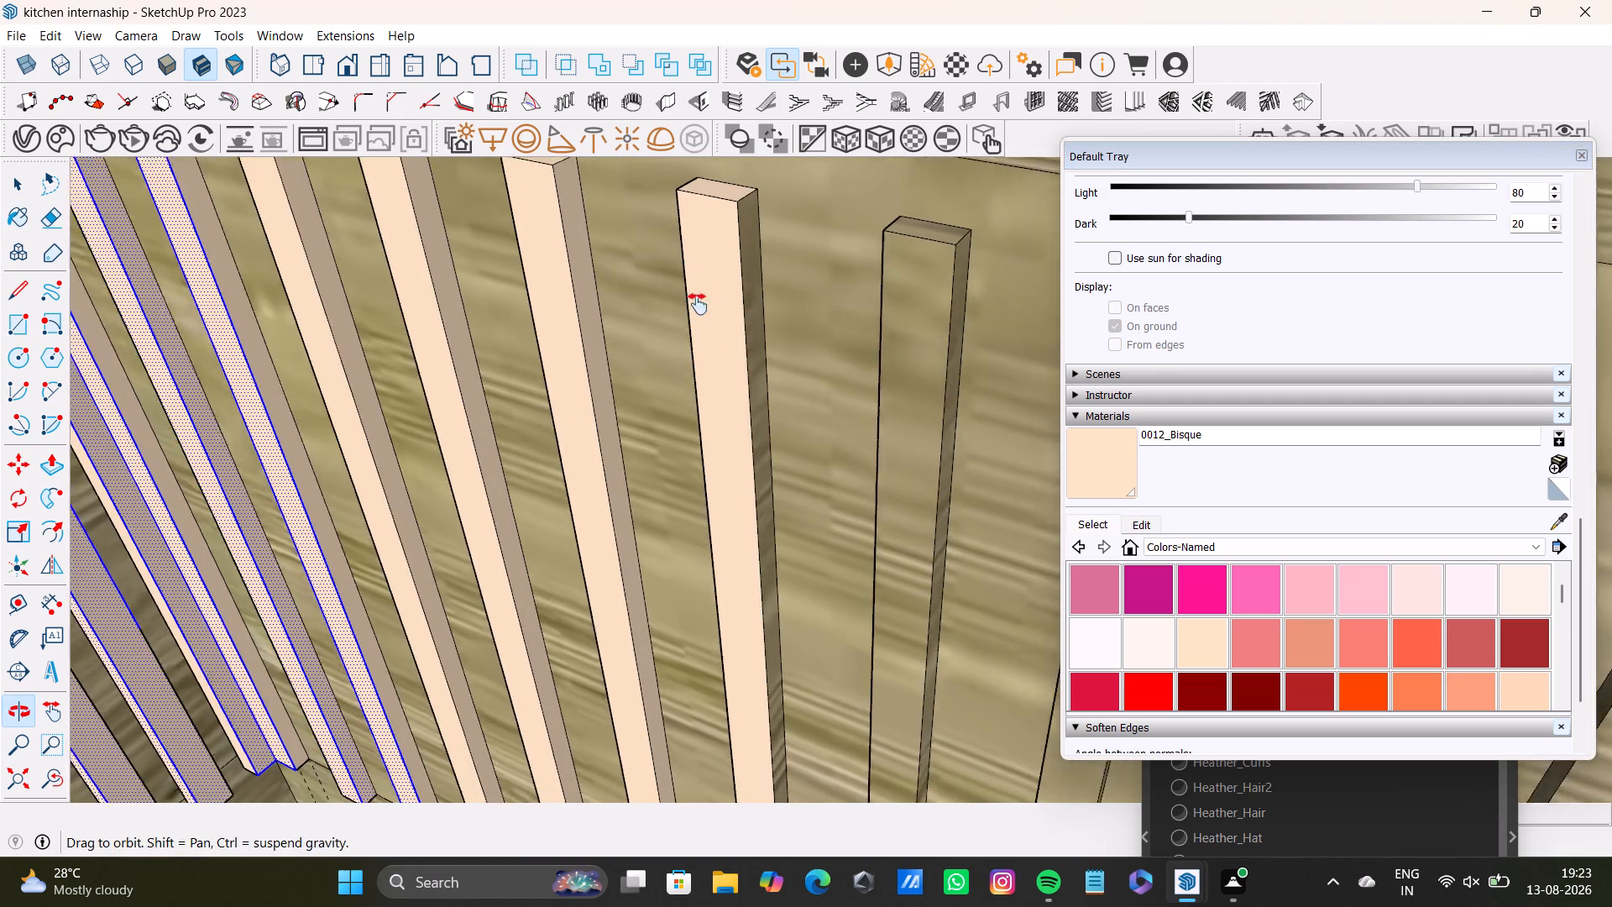
pyautogui.moveTo(698, 304); pyautogui.dragTo(695, 304, button='middle')
pyautogui.click(696, 284)
# Paint the top, front and both sides of the eighth door-wall slat with 0012_Bisque.
pyautogui.click(864, 229)
pyautogui.click(874, 291)
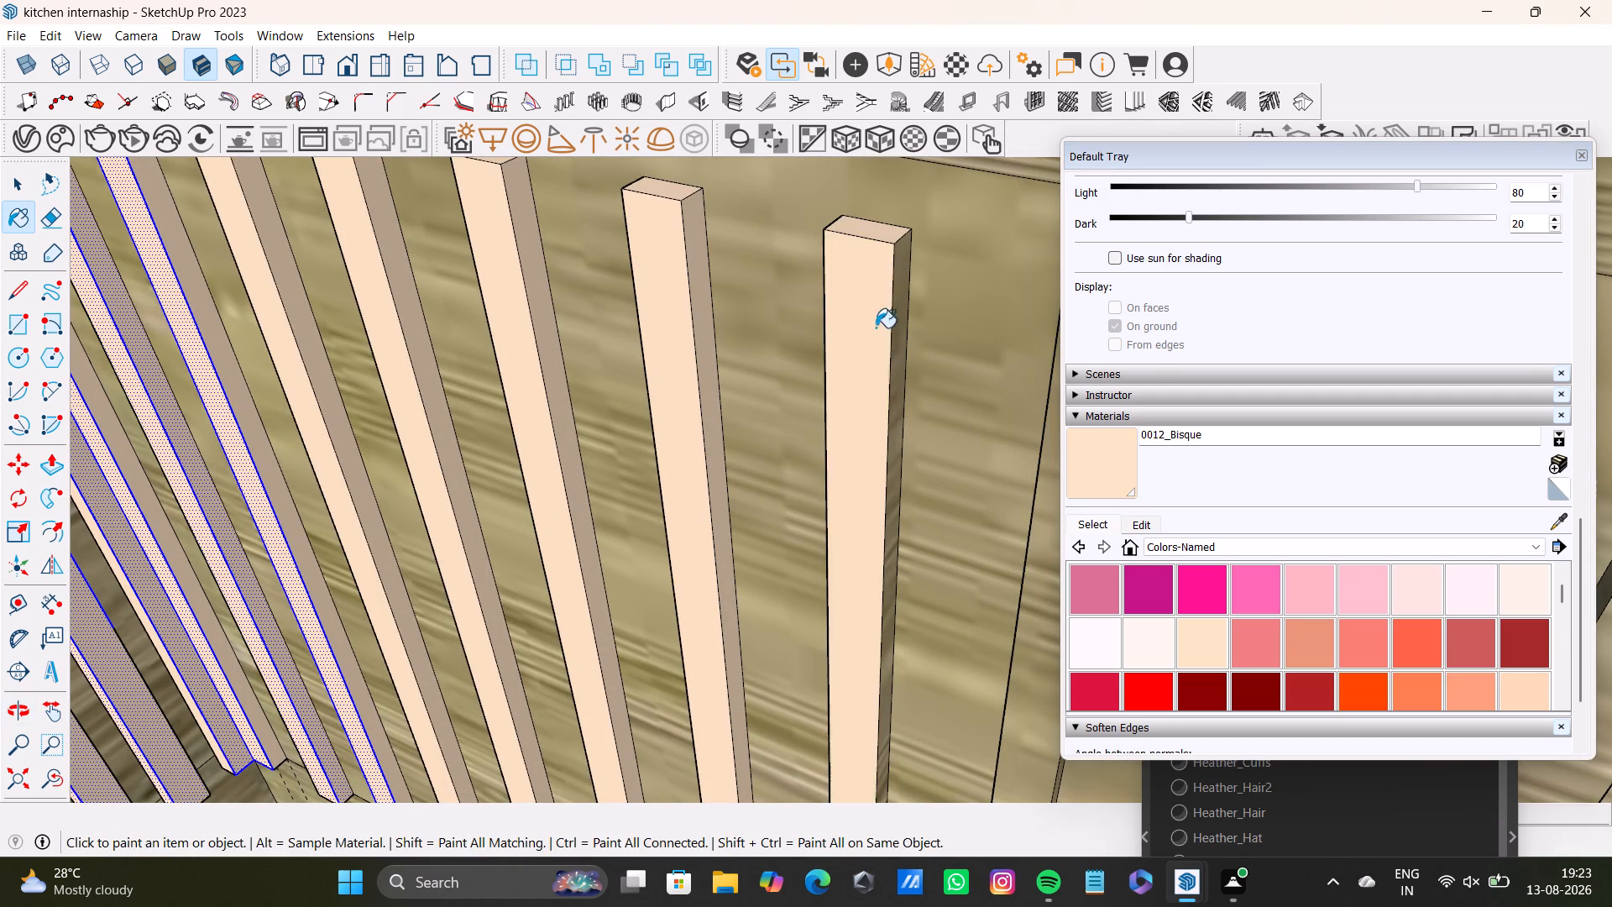
pyautogui.moveTo(864, 384); pyautogui.dragTo(1138, 402, button='middle')
pyautogui.moveTo(734, 348); pyautogui.dragTo(936, 328, button='middle')
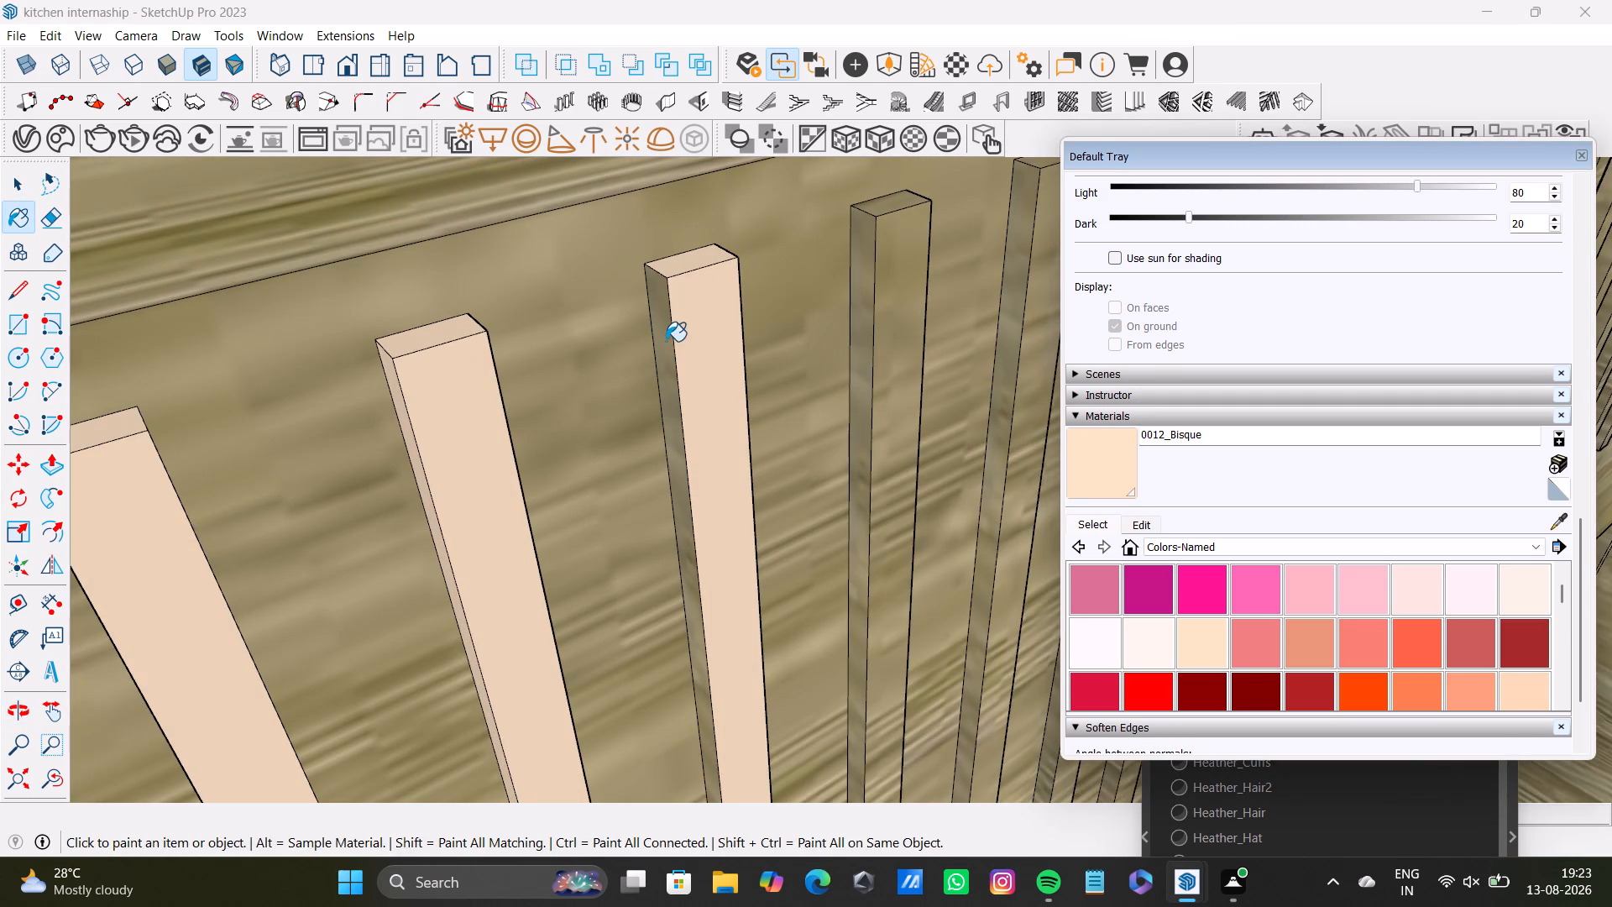
pyautogui.click(662, 340)
pyautogui.moveTo(707, 355); pyautogui.dragTo(353, 266, button='middle')
pyautogui.moveTo(847, 399); pyautogui.dragTo(445, 299, button='middle')
pyautogui.moveTo(665, 346); pyautogui.dragTo(556, 348, button='middle')
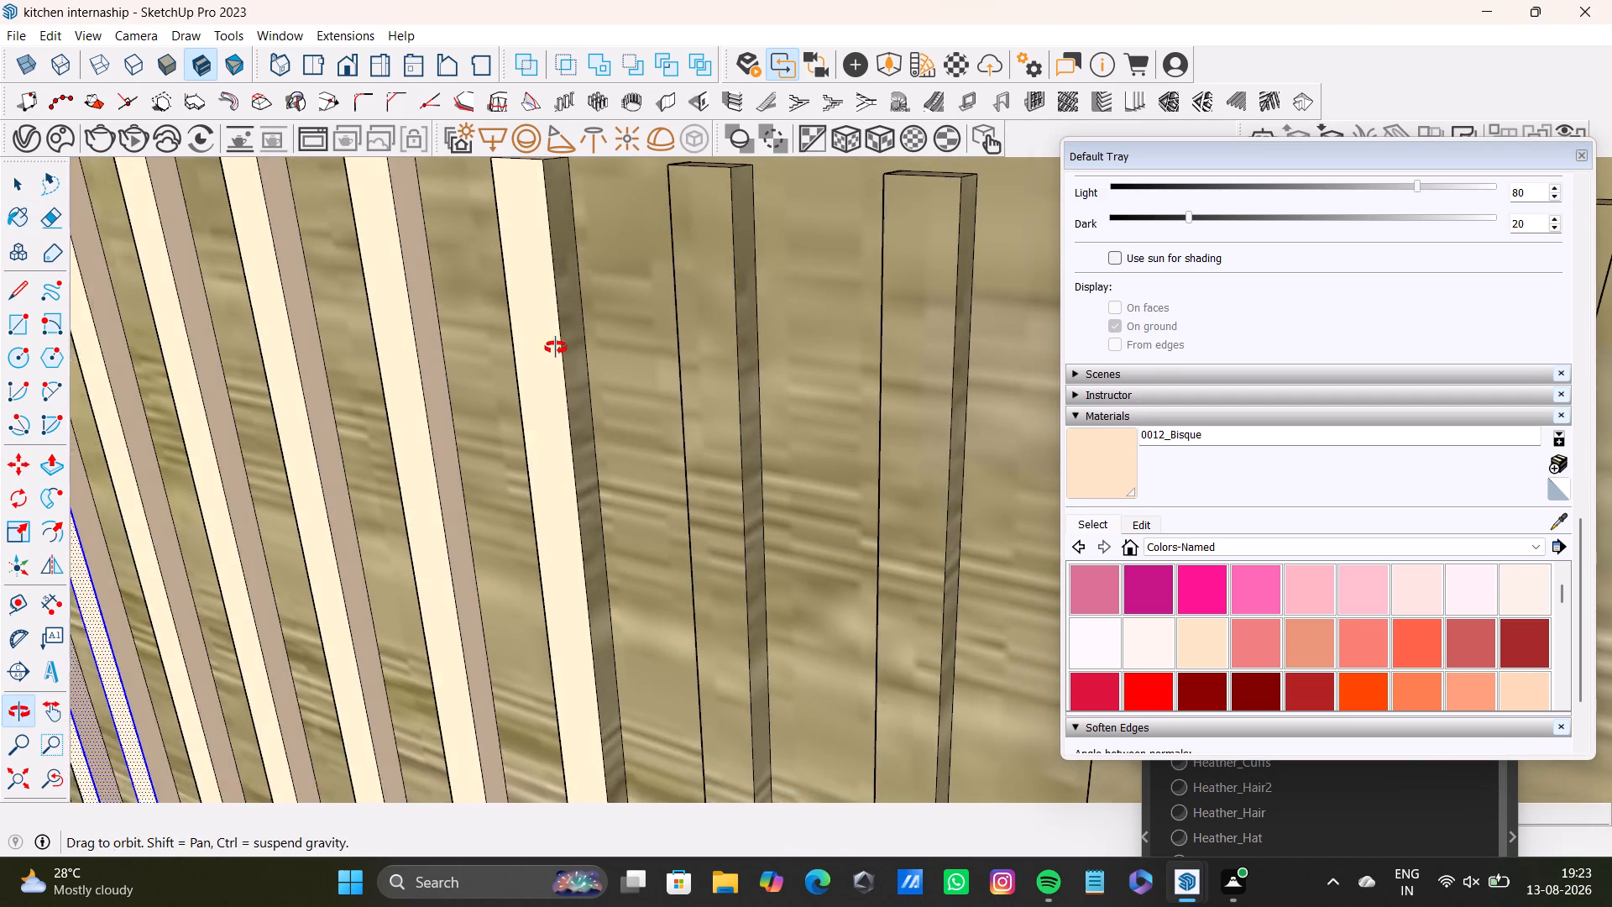
pyautogui.moveTo(556, 348); pyautogui.dragTo(560, 379, button='middle')
pyautogui.click(562, 329)
# Paint the top, front and both sides of the ninth door-wall slat with 0012_Bisque.
pyautogui.moveTo(604, 386); pyautogui.dragTo(636, 572, button='middle')
pyautogui.scroll(1, 719, 406)
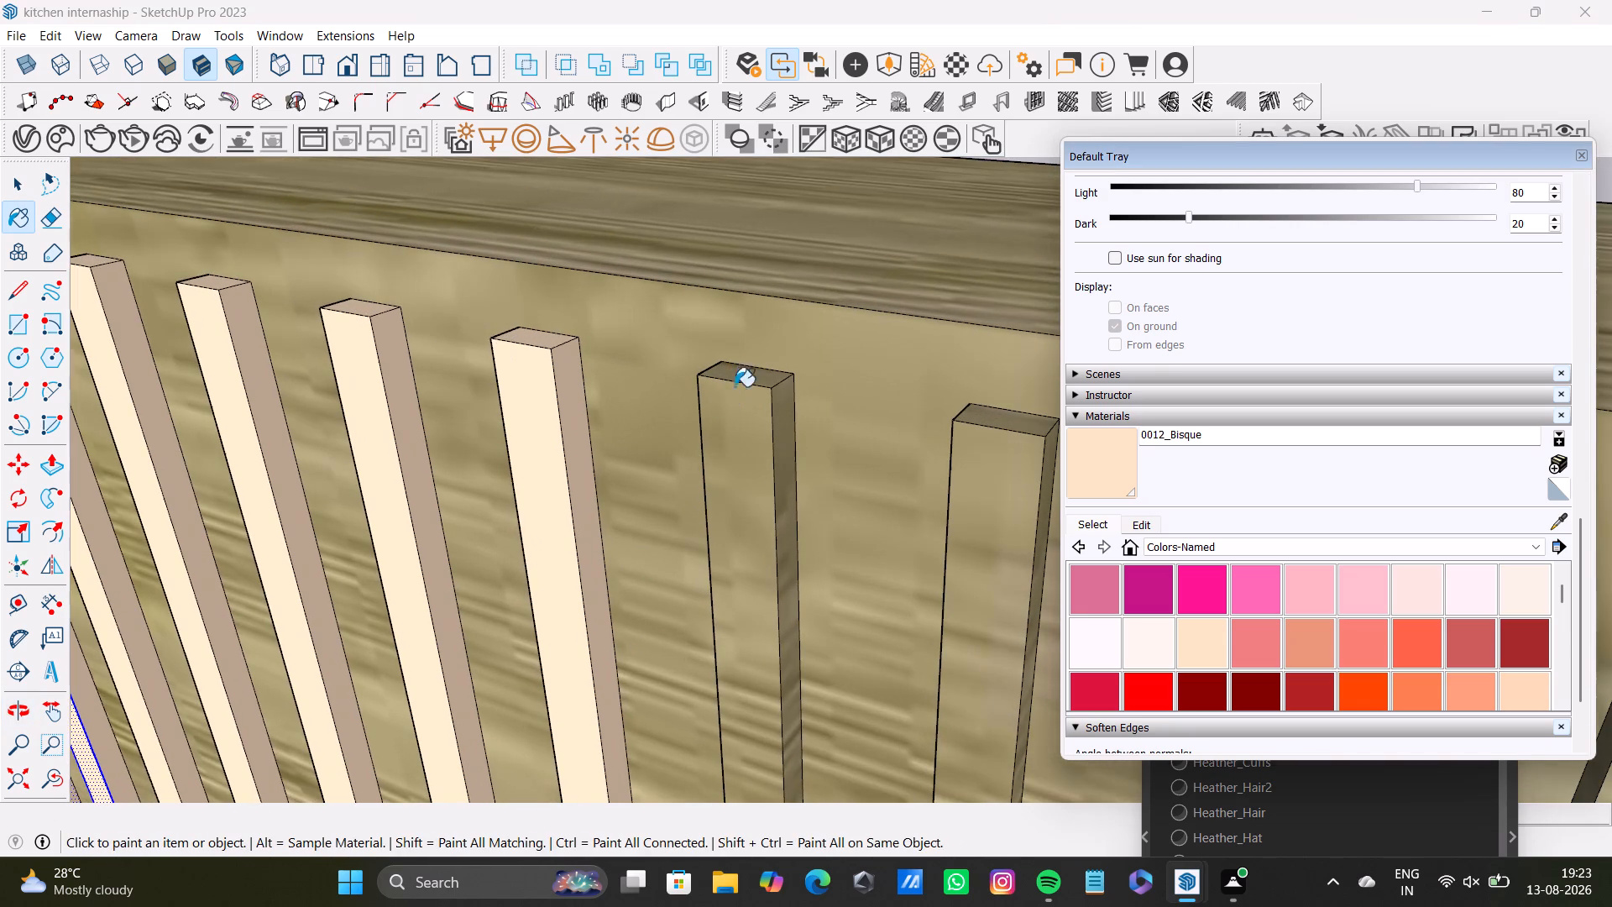
pyautogui.click(746, 371)
pyautogui.click(752, 430)
pyautogui.click(774, 445)
pyautogui.click(782, 453)
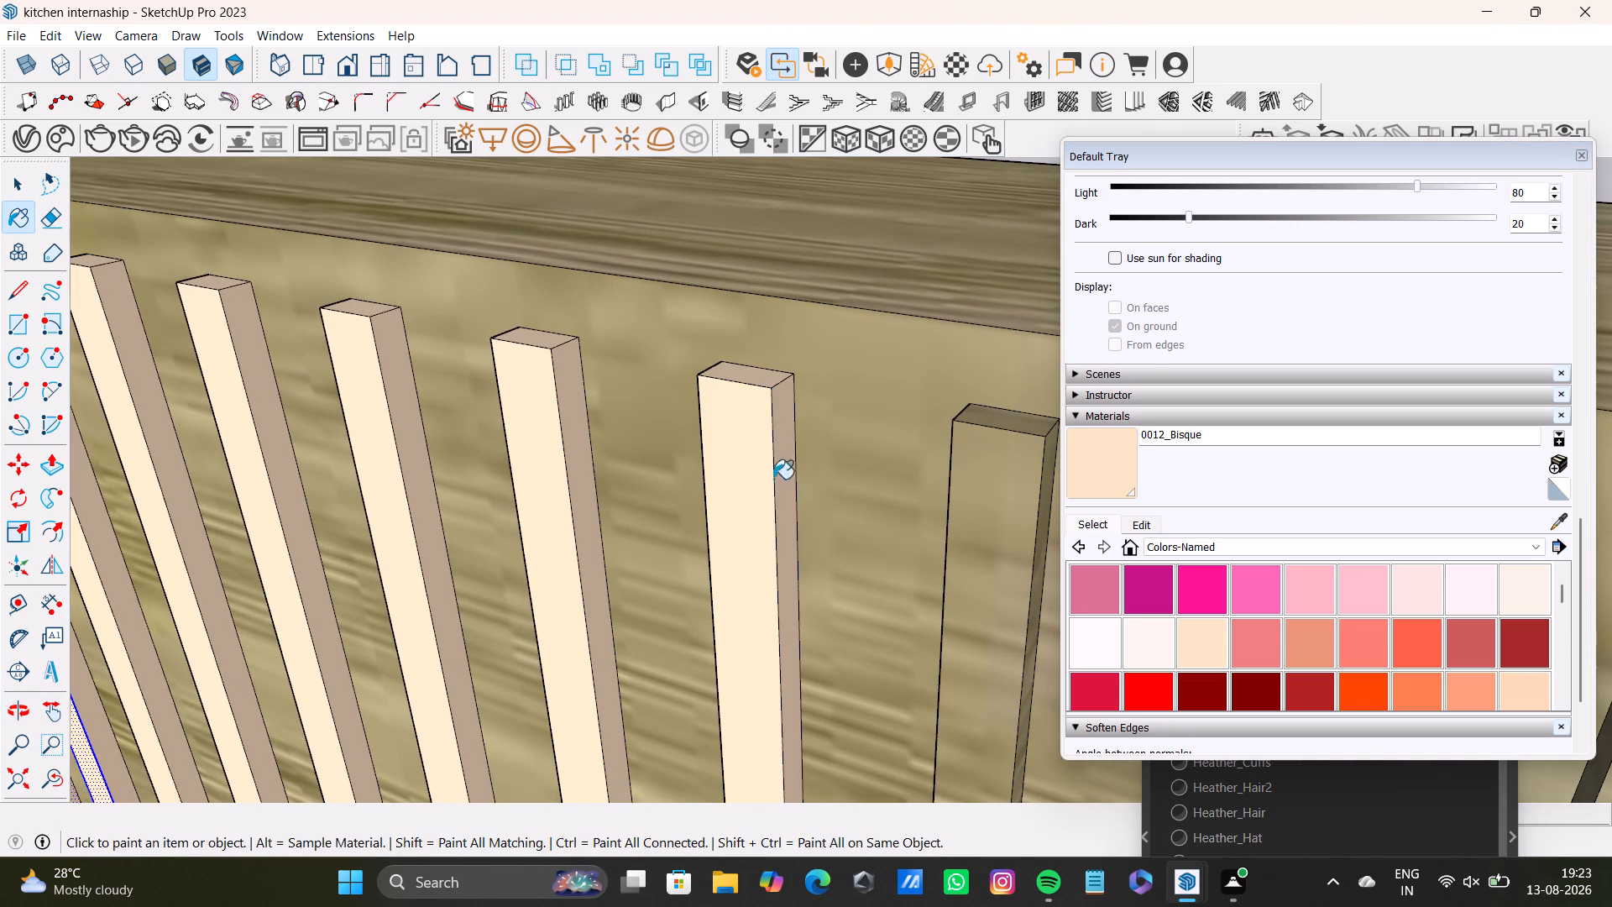
pyautogui.moveTo(751, 560); pyautogui.dragTo(980, 543, button='middle')
pyautogui.moveTo(710, 537); pyautogui.dragTo(908, 539, button='middle')
pyautogui.click(737, 470)
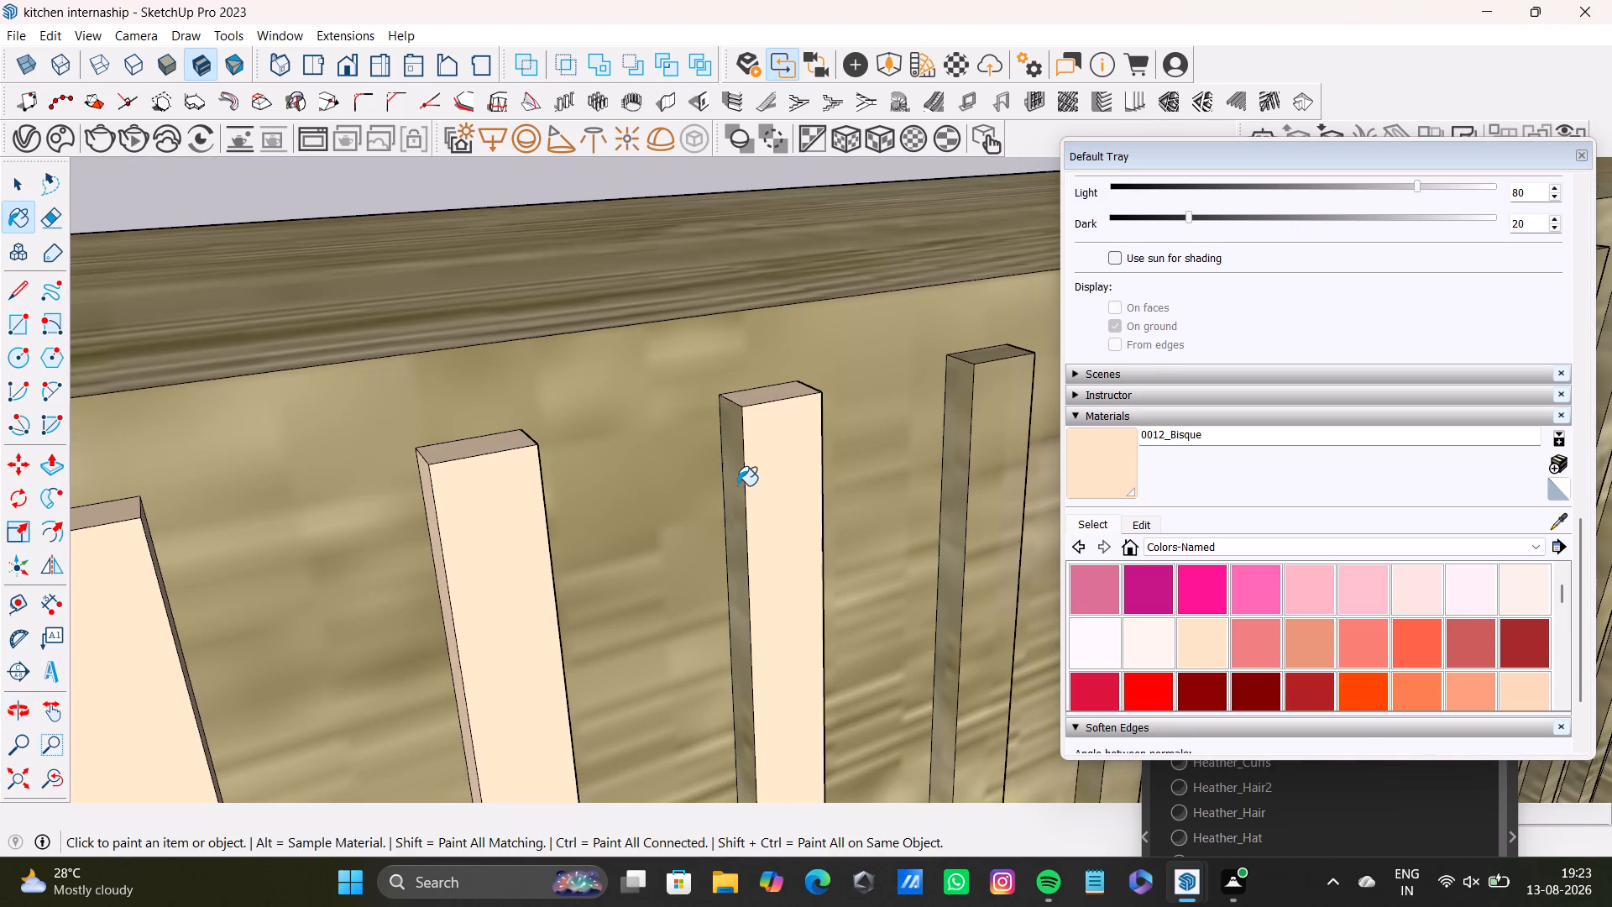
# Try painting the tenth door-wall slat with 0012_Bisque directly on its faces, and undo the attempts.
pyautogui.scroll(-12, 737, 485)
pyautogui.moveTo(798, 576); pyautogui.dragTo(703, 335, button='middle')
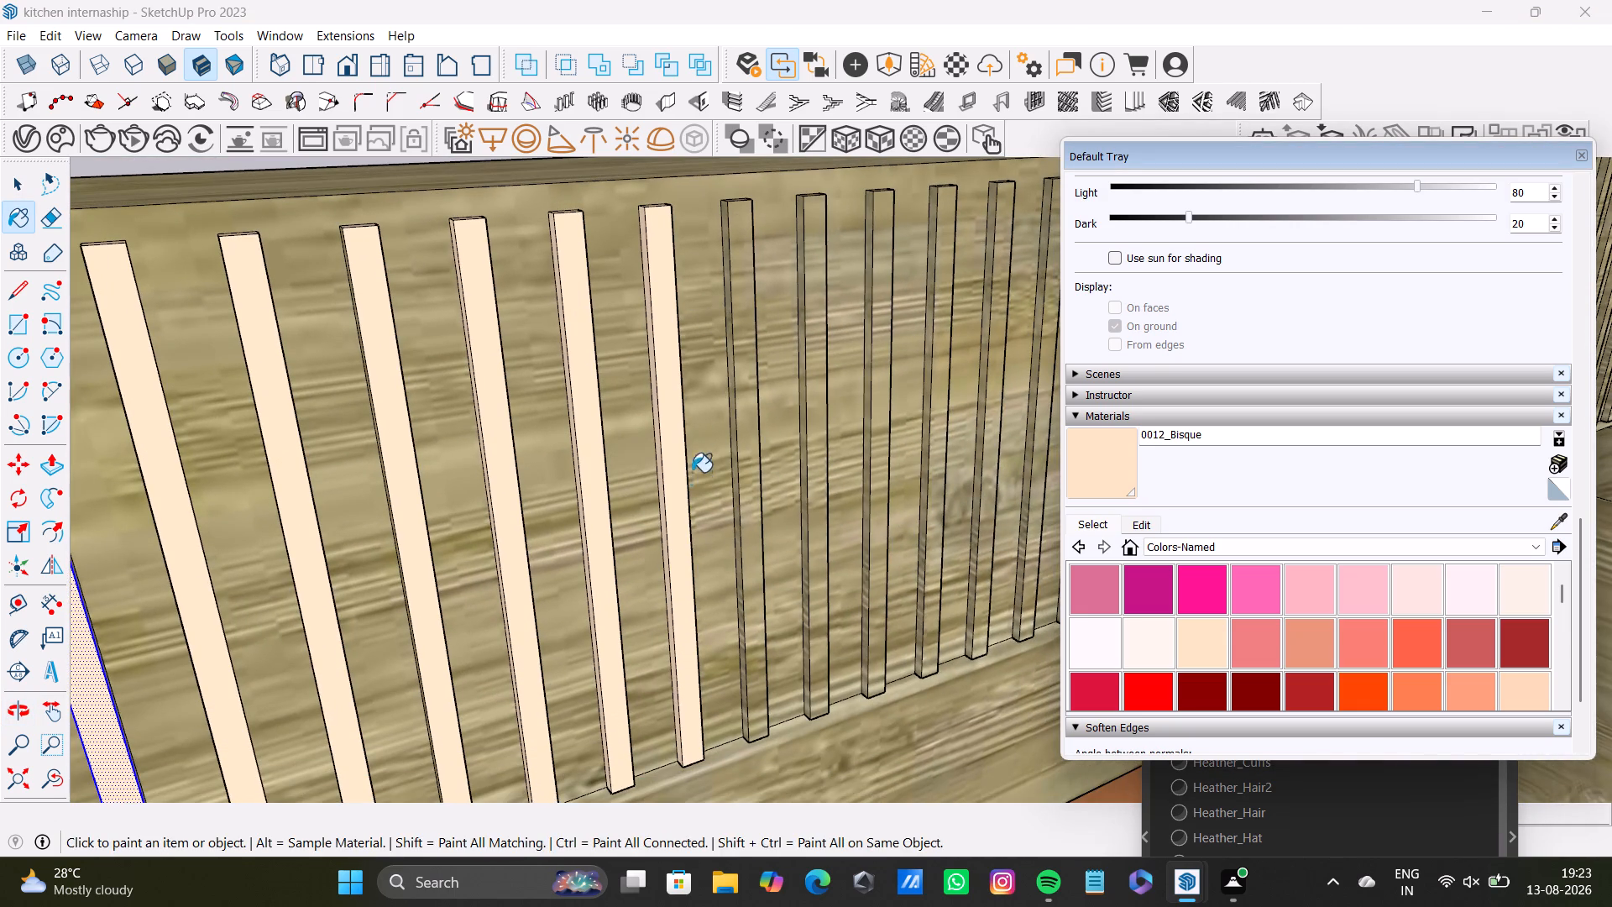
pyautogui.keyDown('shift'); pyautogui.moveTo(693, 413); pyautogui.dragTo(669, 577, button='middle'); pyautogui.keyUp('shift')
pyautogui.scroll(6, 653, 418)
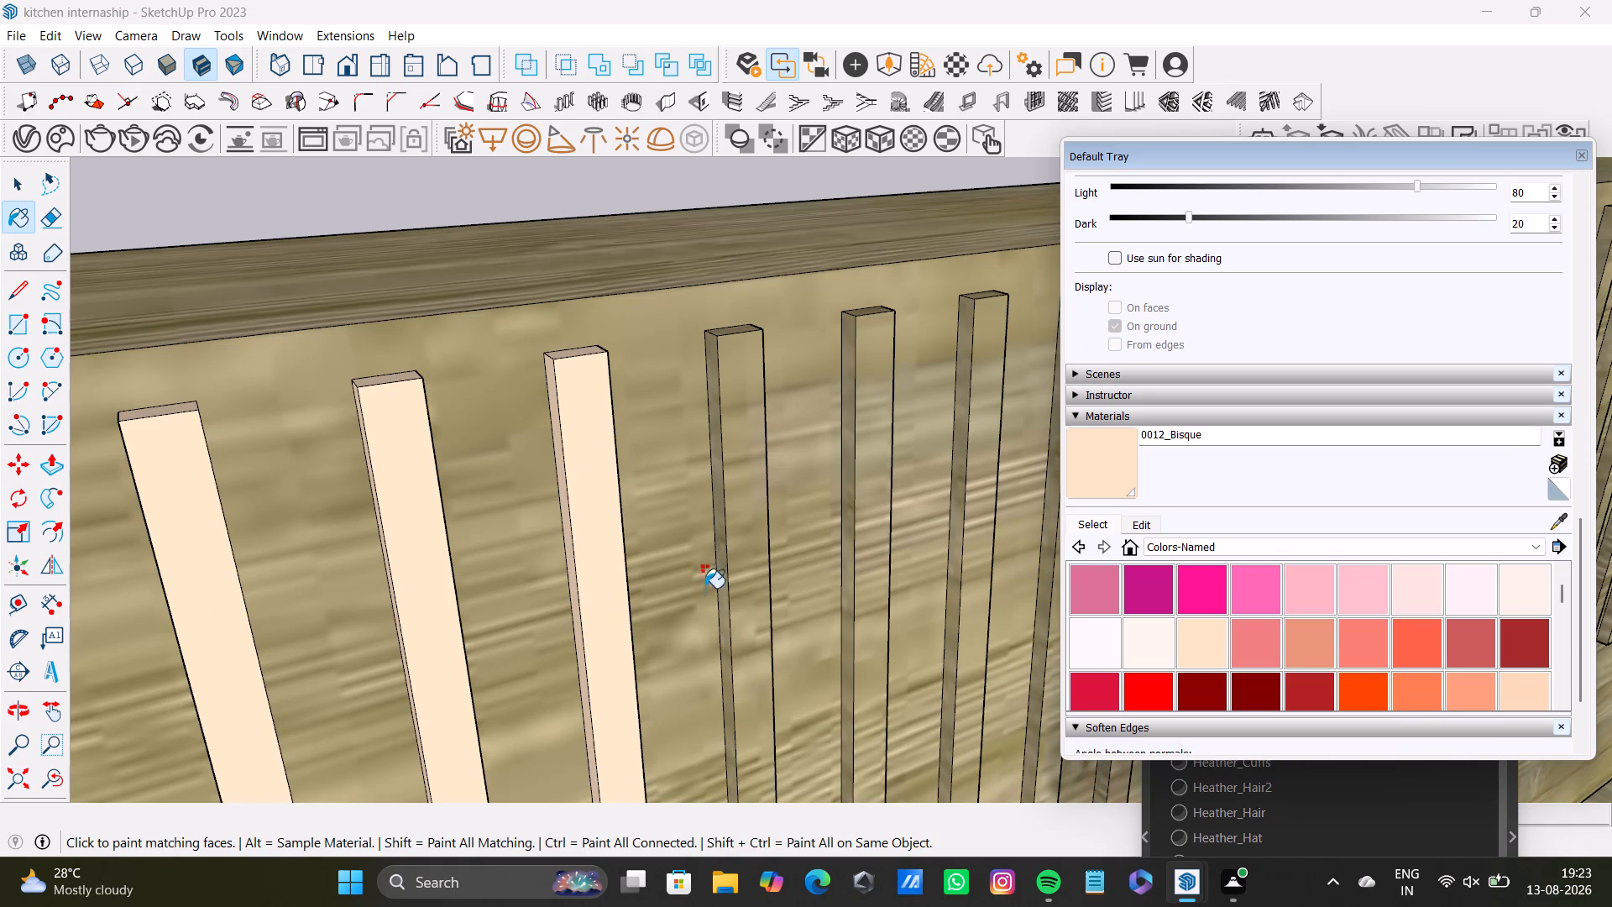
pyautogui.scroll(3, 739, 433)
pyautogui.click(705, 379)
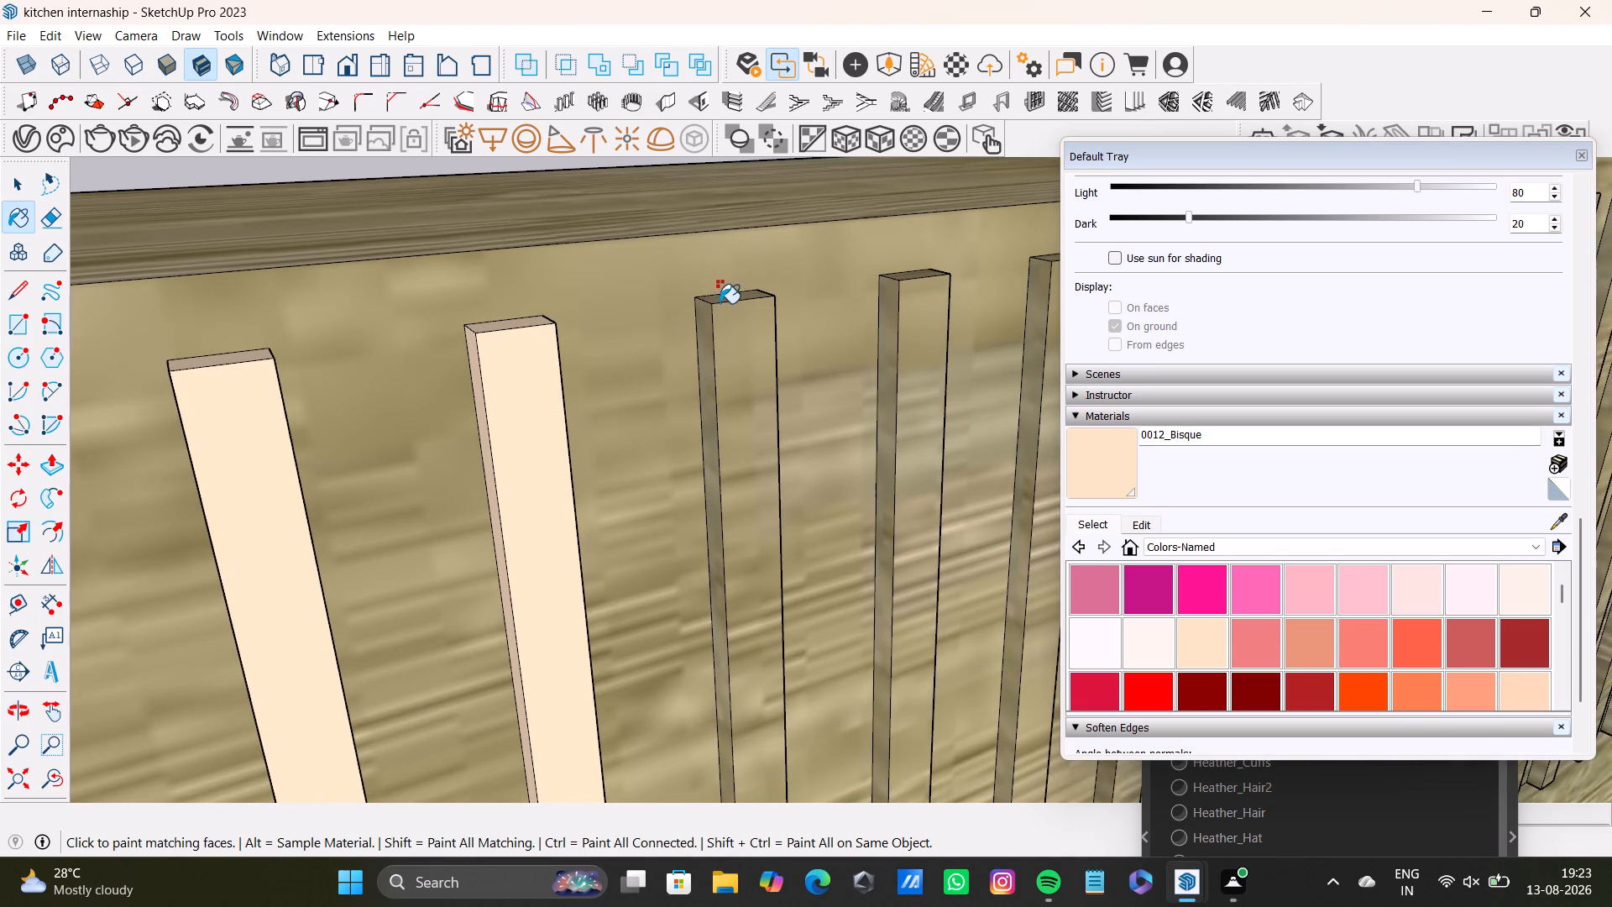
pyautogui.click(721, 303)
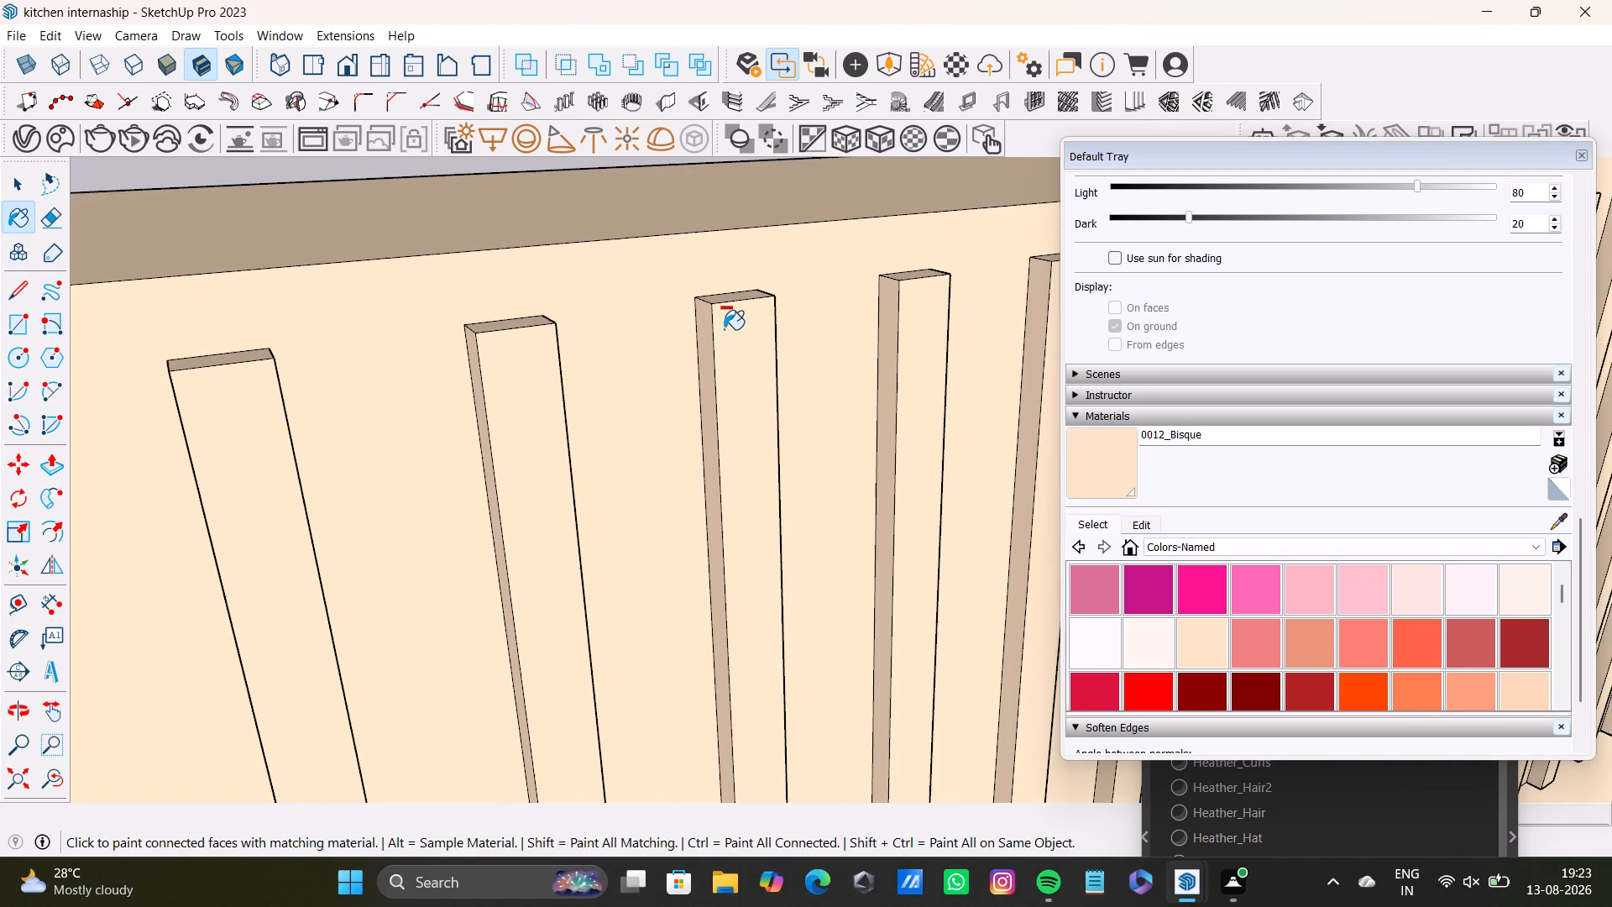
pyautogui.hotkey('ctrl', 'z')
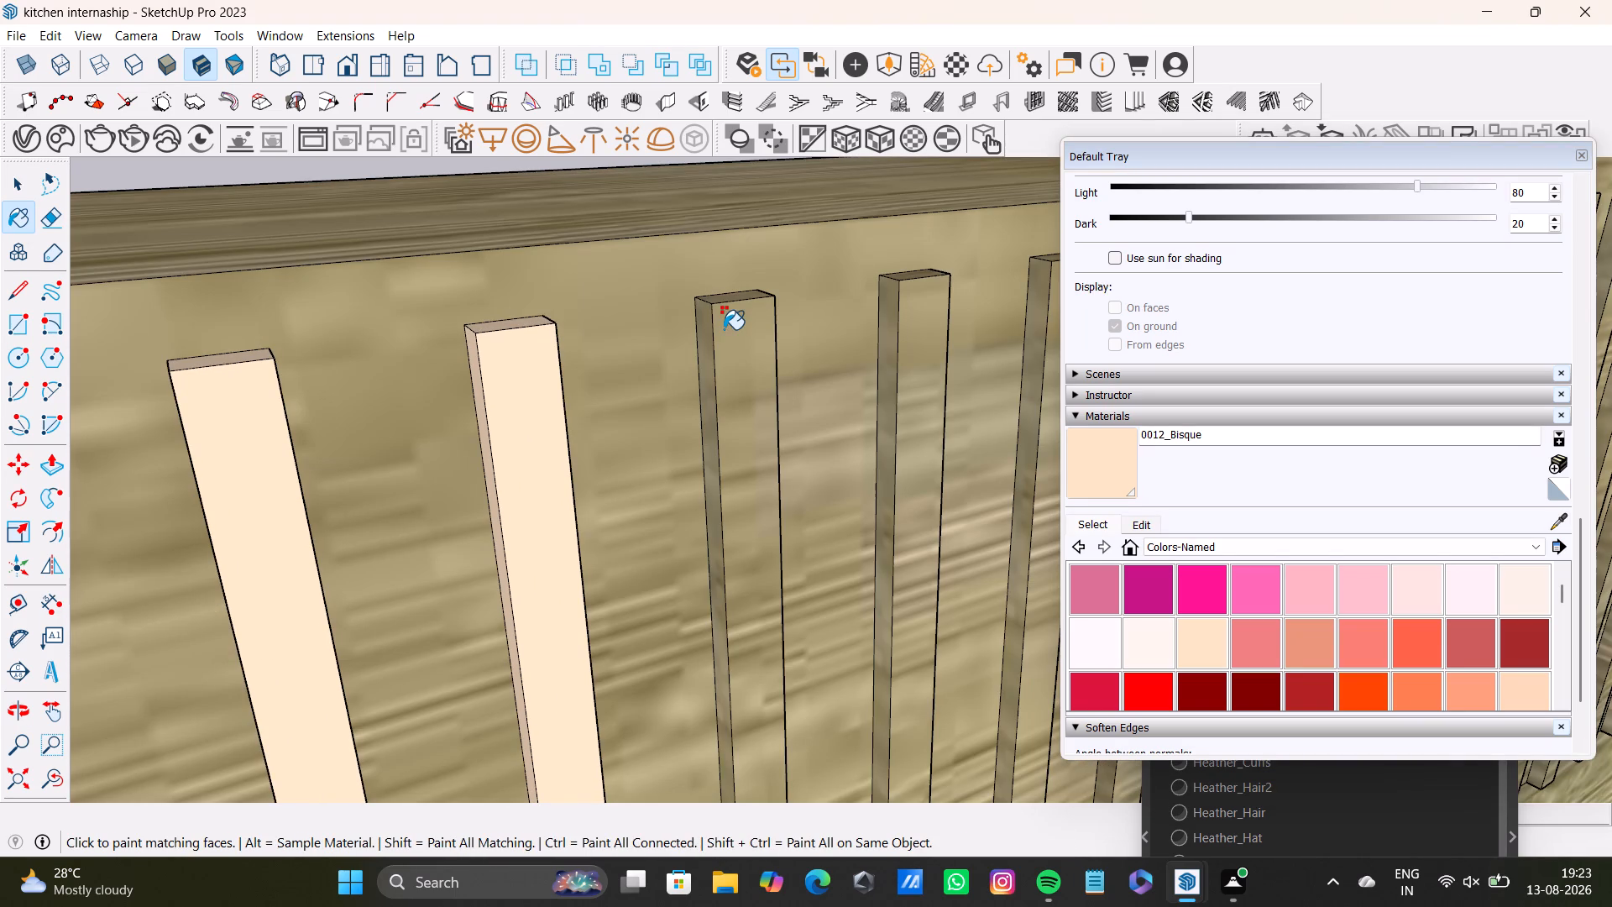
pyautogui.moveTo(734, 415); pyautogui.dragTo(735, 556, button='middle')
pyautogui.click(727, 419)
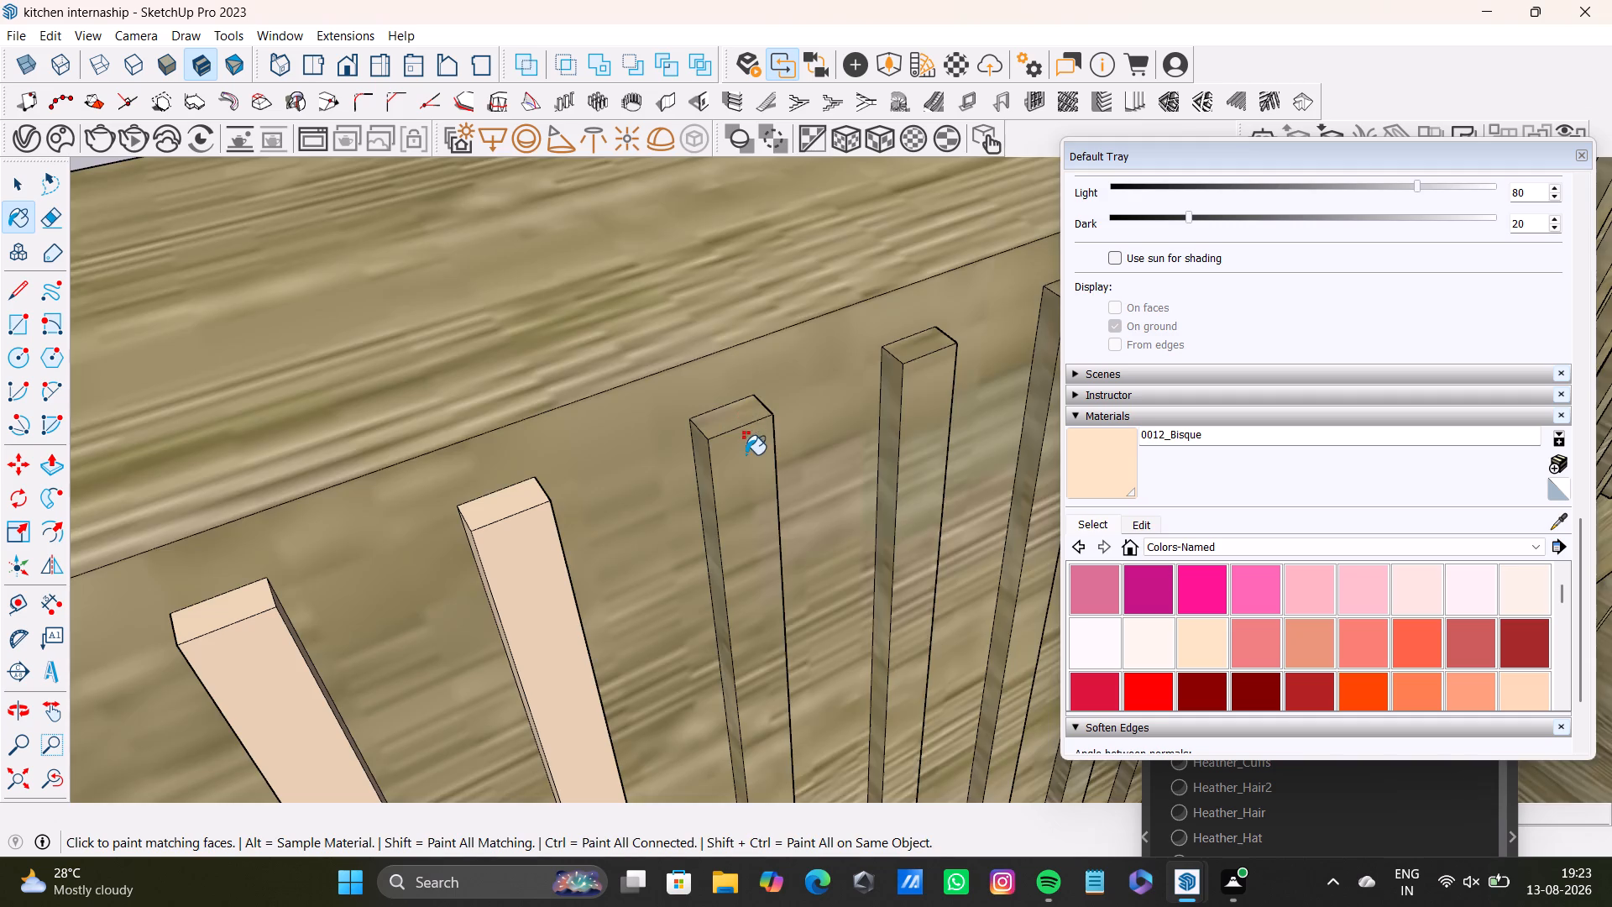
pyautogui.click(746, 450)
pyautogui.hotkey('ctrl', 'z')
# Select the top, front and both side faces of the tenth, eleventh and twelfth door-wall slats and paint them together with 0012_Bisque.
pyautogui.press('space')
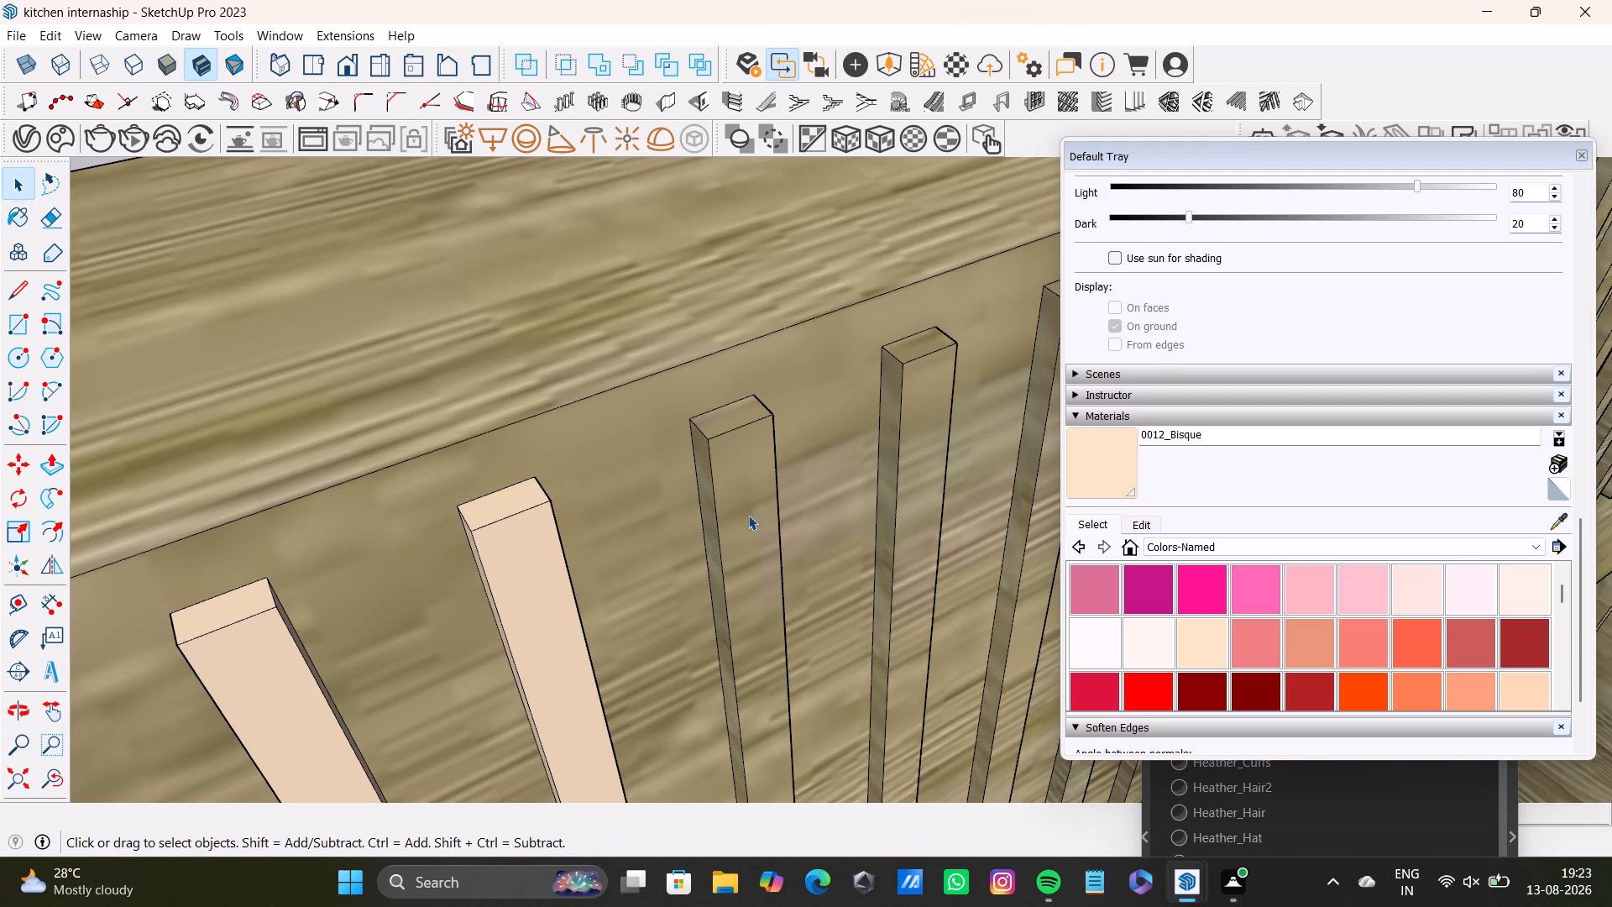
pyautogui.click(748, 512)
pyautogui.keyDown('shift'); pyautogui.click(706, 502); pyautogui.keyUp('shift')
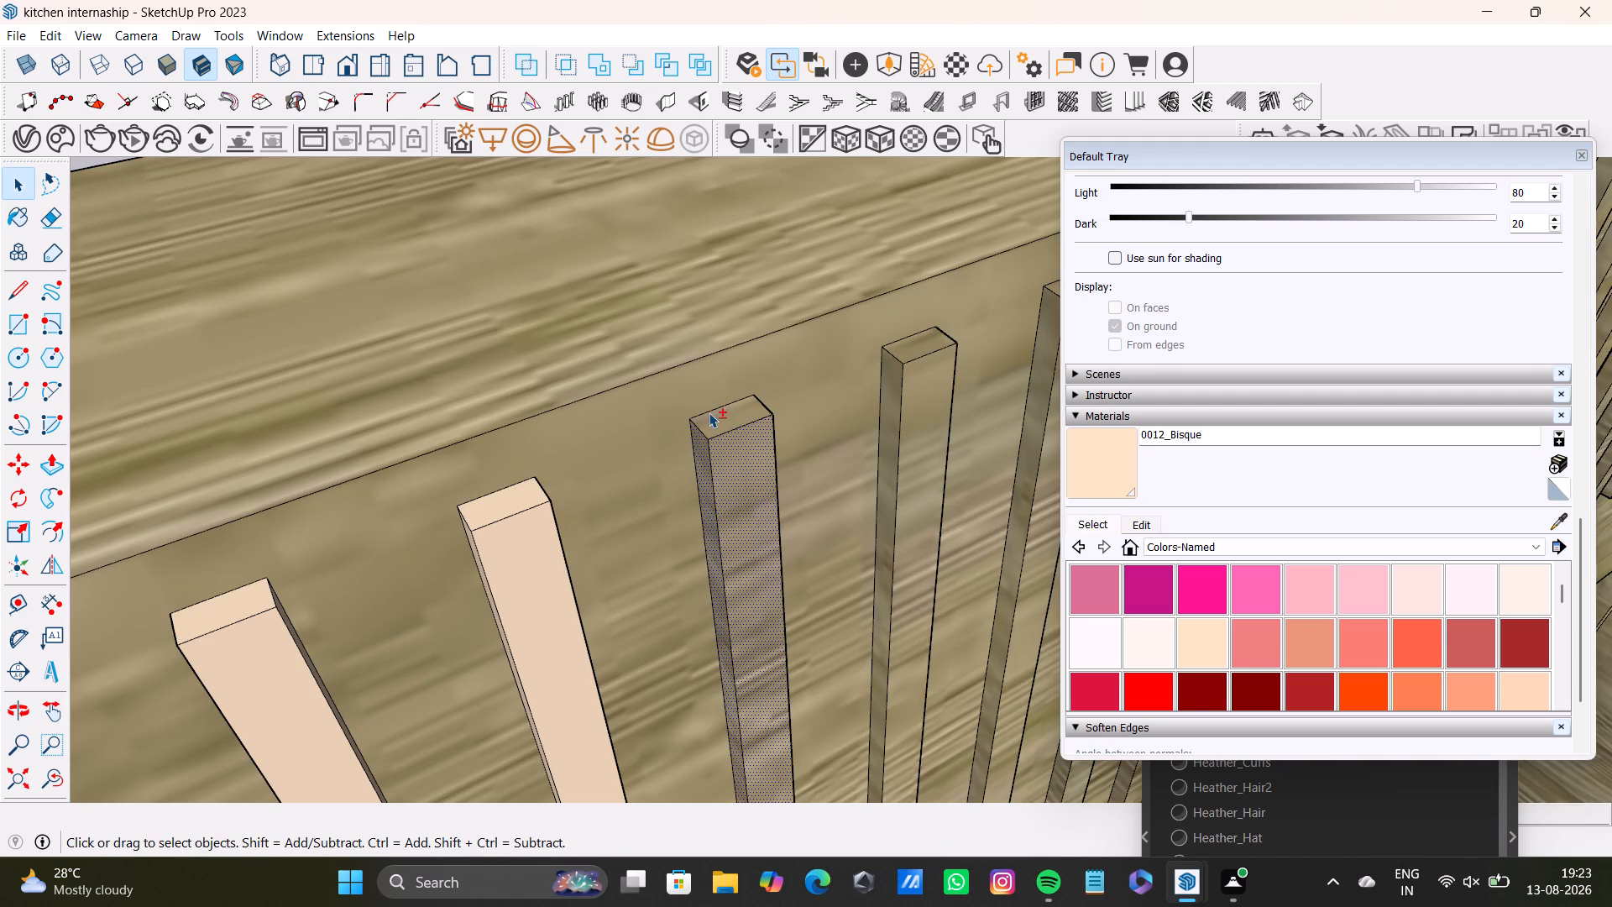
pyautogui.keyDown('shift'); pyautogui.click(711, 412); pyautogui.keyUp('shift')
pyautogui.keyDown('shift'); pyautogui.click(726, 416); pyautogui.keyUp('shift')
pyautogui.keyDown('shift'); pyautogui.click(931, 339); pyautogui.keyUp('shift')
pyautogui.keyDown('shift'); pyautogui.click(899, 378); pyautogui.keyUp('shift')
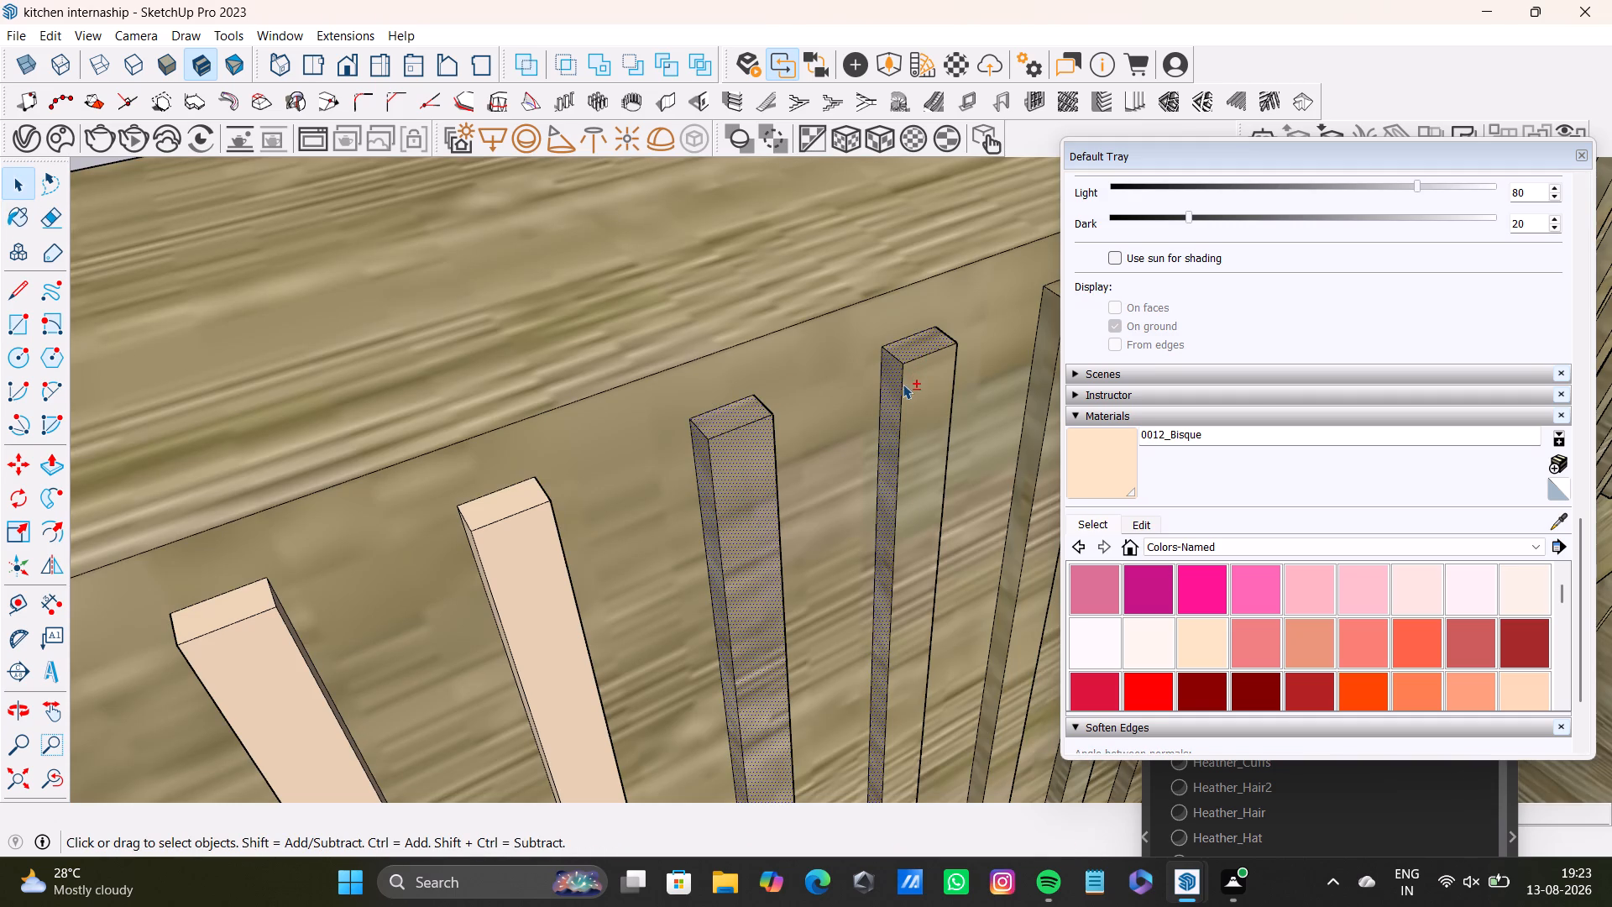
pyautogui.keyDown('shift'); pyautogui.click(921, 391); pyautogui.keyUp('shift')
pyautogui.keyDown('shift'); pyautogui.moveTo(963, 385); pyautogui.dragTo(748, 439, button='middle'); pyautogui.keyUp('shift')
pyautogui.keyDown('shift'); pyautogui.click(848, 345); pyautogui.keyUp('shift')
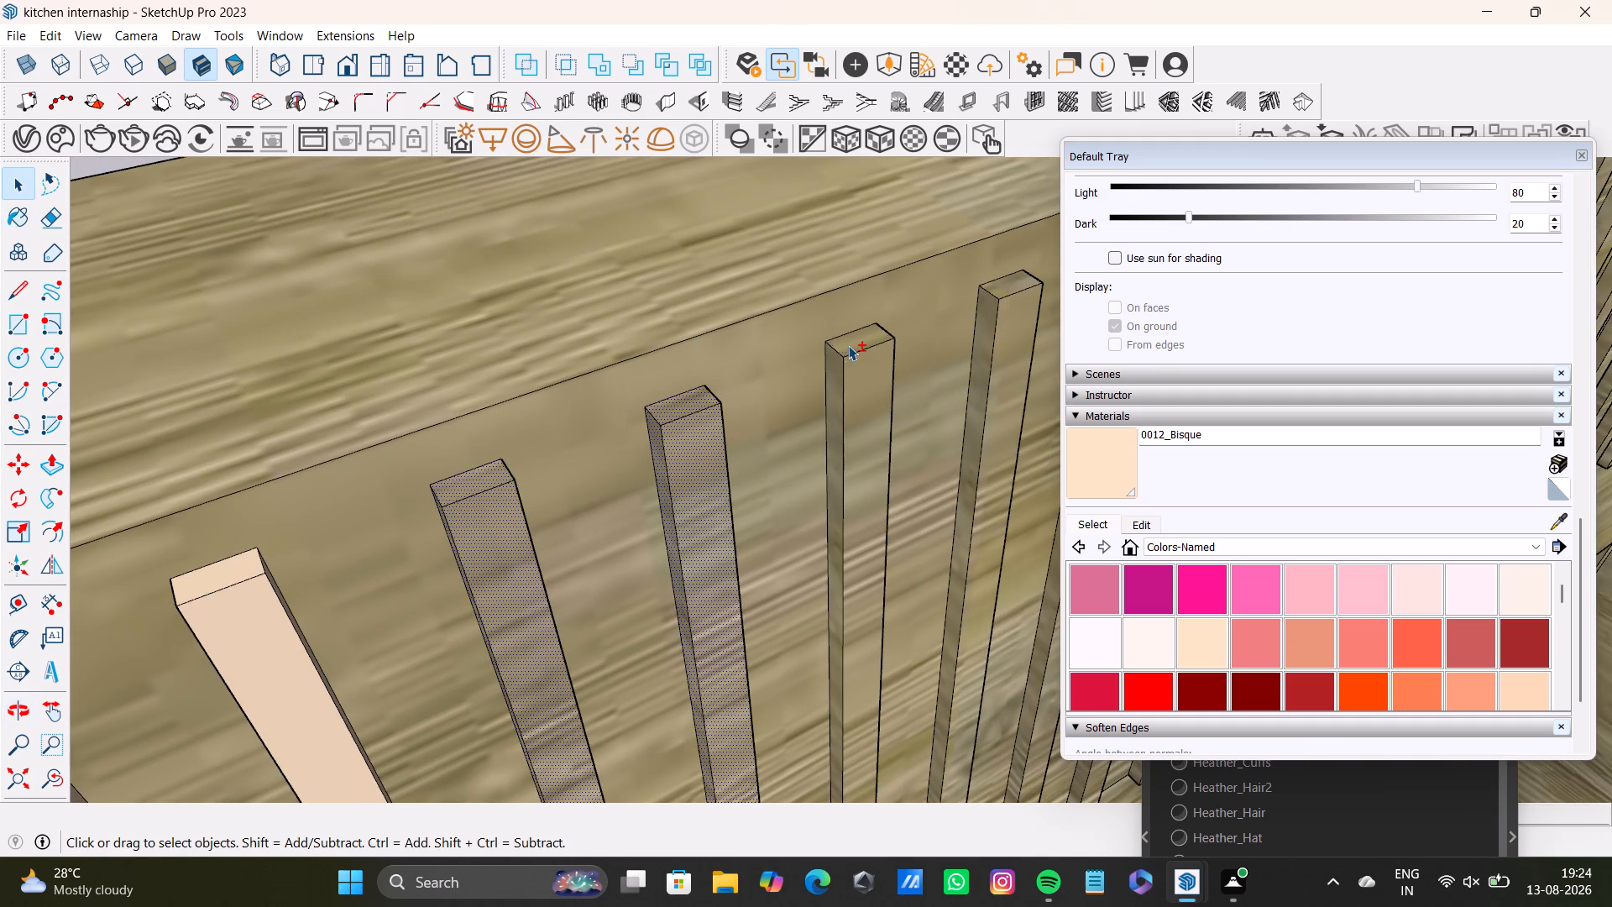
pyautogui.keyDown('shift'); pyautogui.click(838, 371); pyautogui.keyUp('shift')
pyautogui.keyDown('shift'); pyautogui.click(850, 381); pyautogui.keyUp('shift')
pyautogui.keyDown('shift'); pyautogui.middleClick(858, 462); pyautogui.keyUp('shift')
pyautogui.moveTo(864, 485); pyautogui.dragTo(554, 511, button='middle')
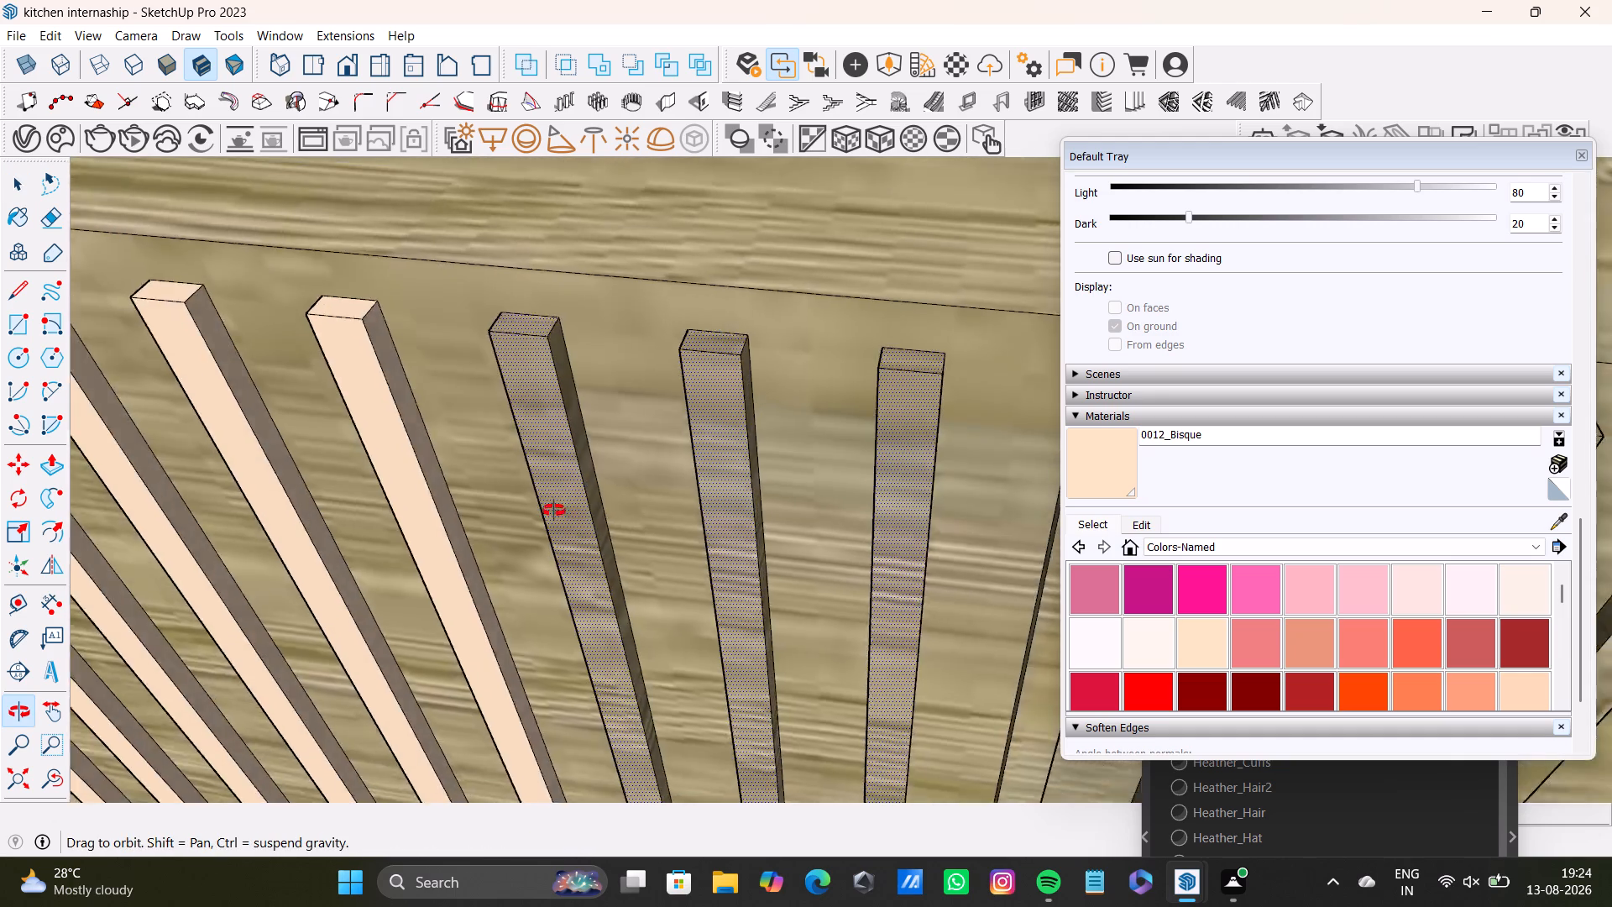
pyautogui.moveTo(554, 511); pyautogui.dragTo(474, 455, button='middle')
pyautogui.keyDown('shift'); pyautogui.click(602, 359); pyautogui.keyUp('shift')
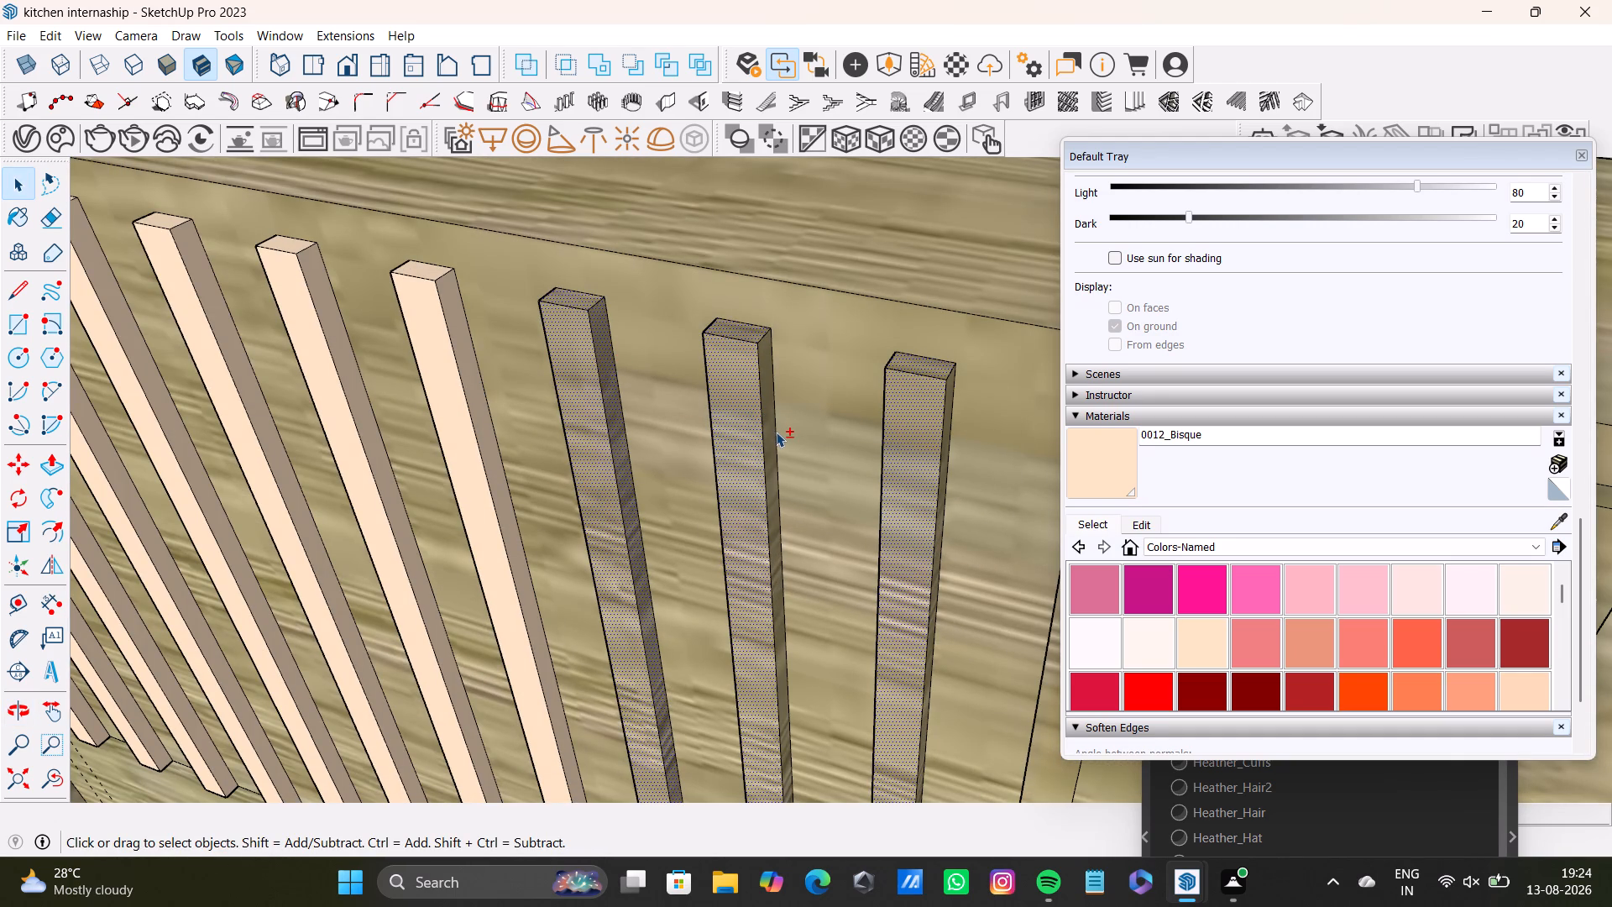
pyautogui.keyDown('shift'); pyautogui.click(772, 434); pyautogui.keyUp('shift')
pyautogui.moveTo(977, 511); pyautogui.dragTo(876, 488, button='middle')
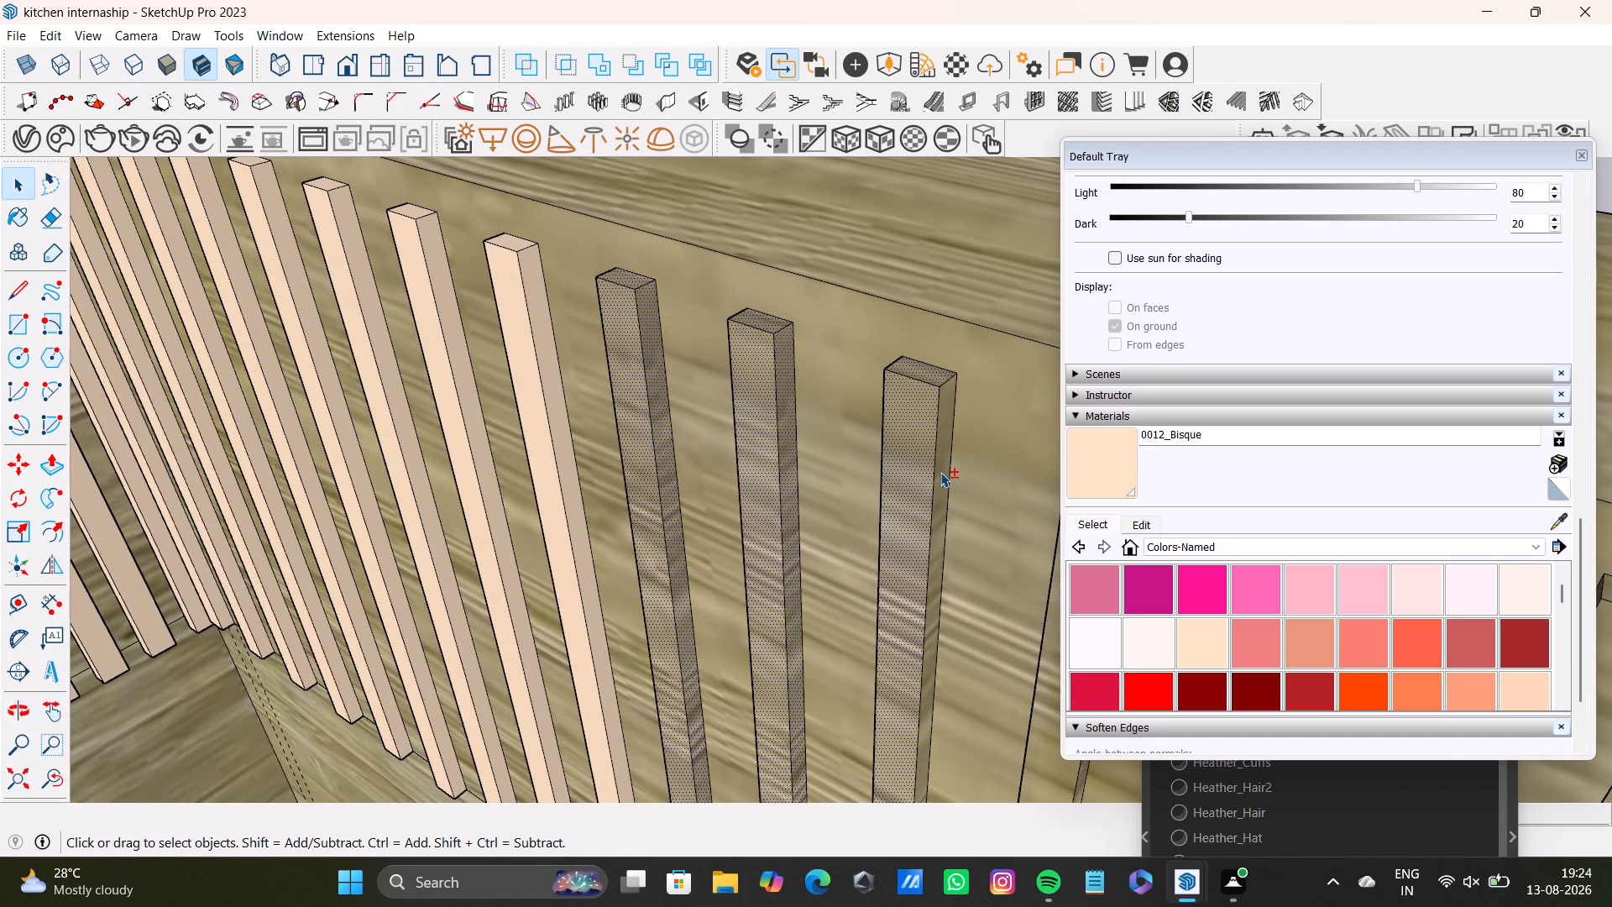
pyautogui.keyDown('shift'); pyautogui.click(940, 473); pyautogui.keyUp('shift')
pyautogui.click(1091, 466)
pyautogui.click(936, 411)
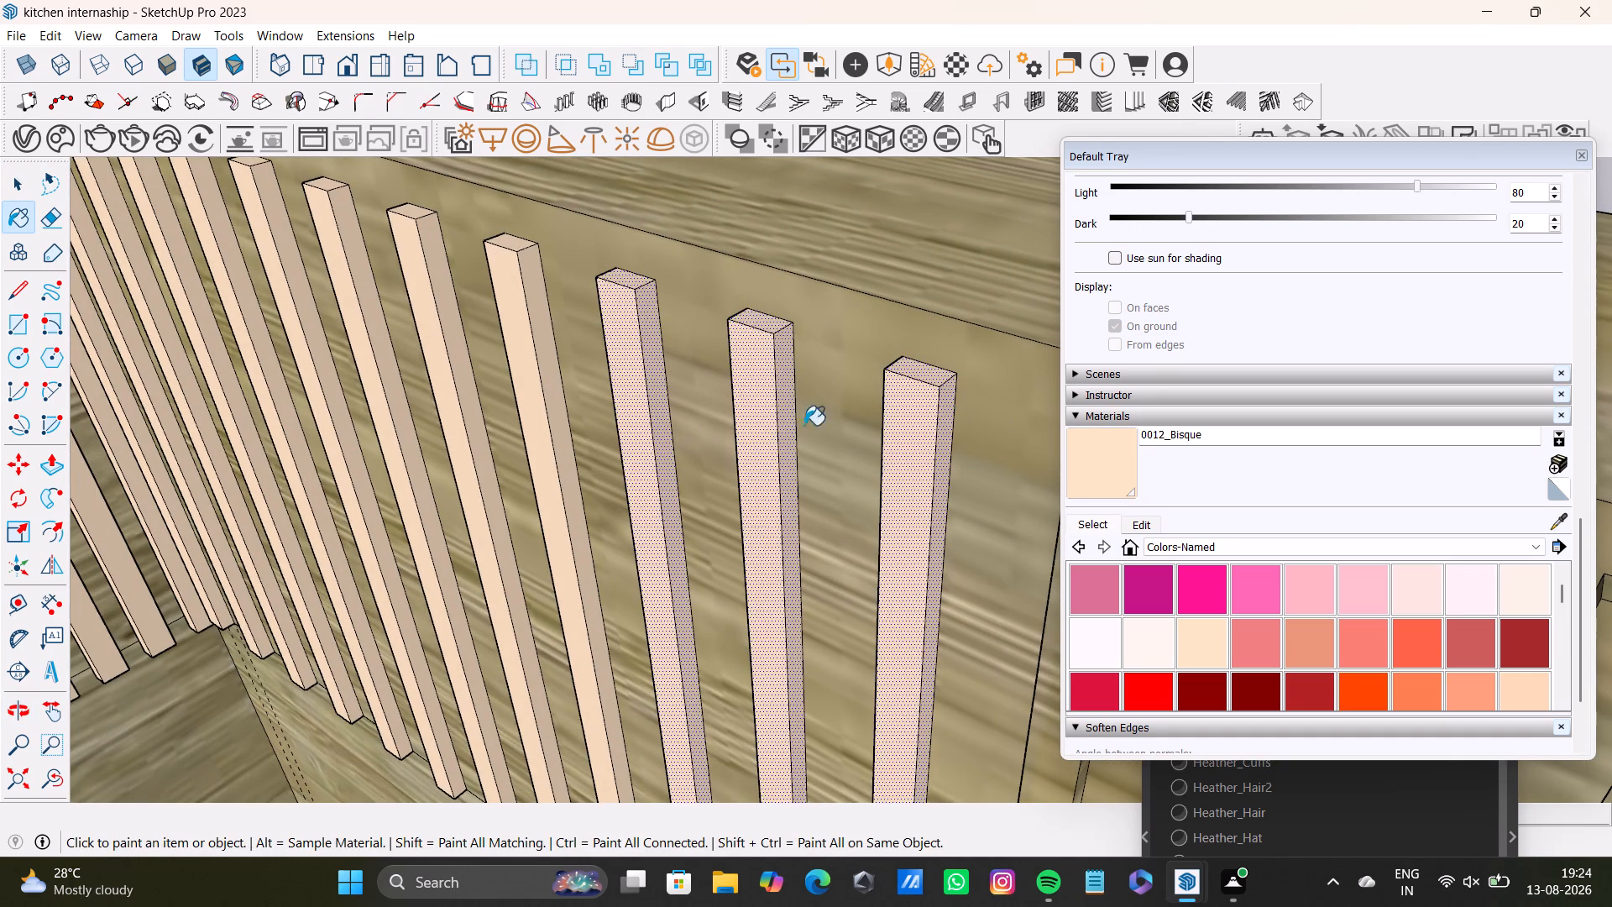
# Paint the fronts, tops and near side faces of the thirteenth and fourteenth door-wall slats with 0012_Bisque.
pyautogui.scroll(-11, 782, 450)
pyautogui.moveTo(803, 540); pyautogui.dragTo(687, 426, button='middle')
pyautogui.moveTo(636, 497); pyautogui.dragTo(879, 540, button='middle')
pyautogui.scroll(5, 802, 445)
pyautogui.click(770, 380)
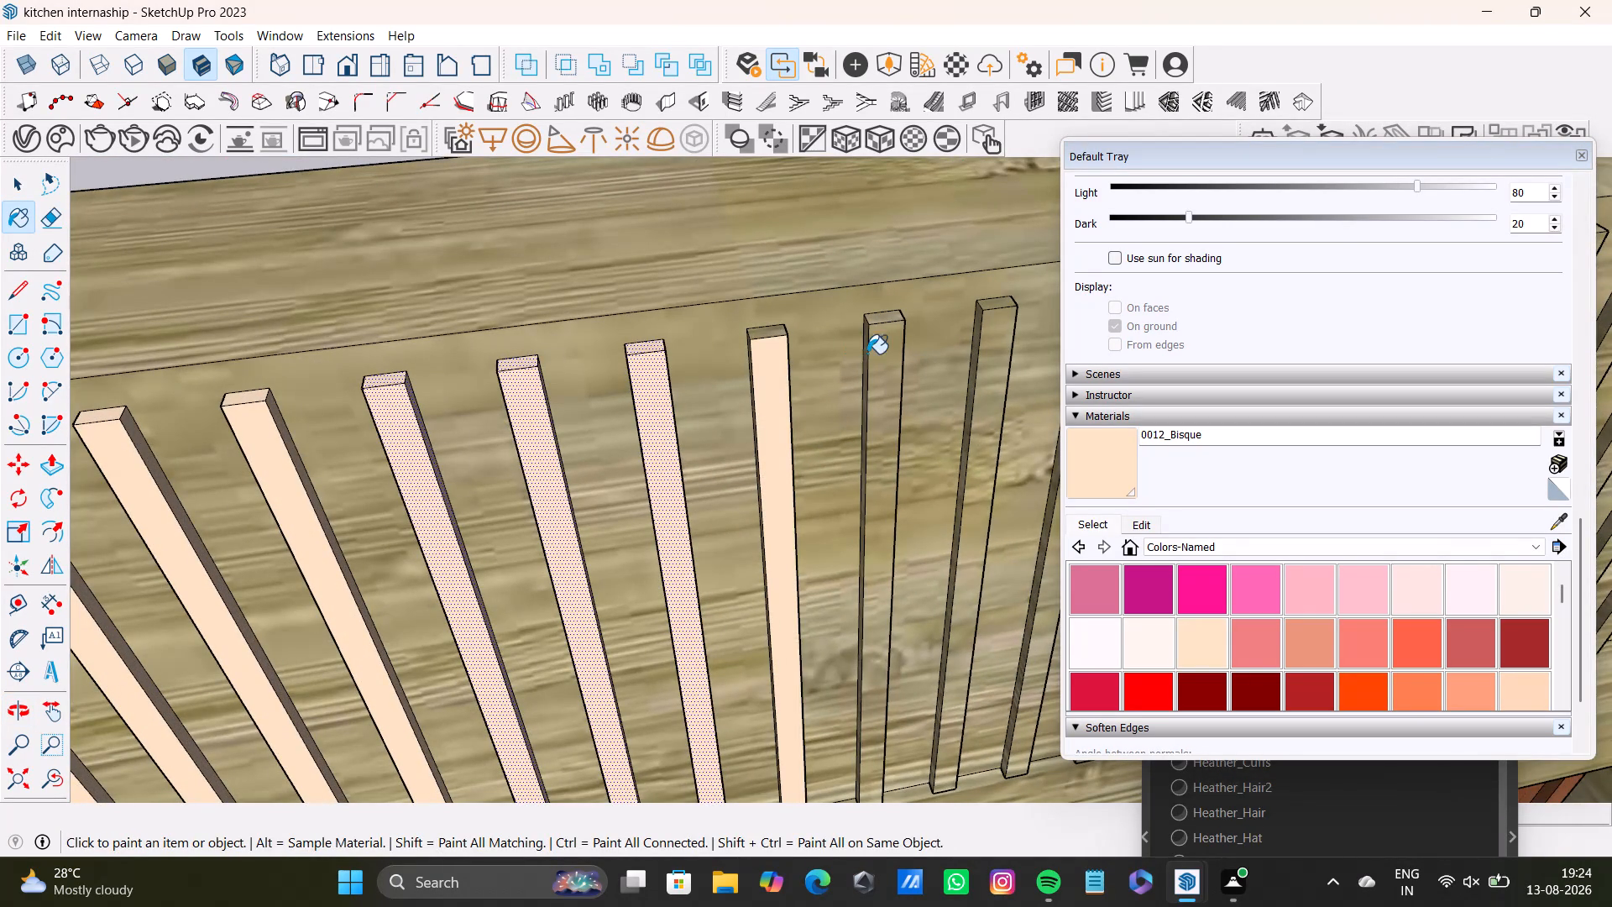
pyautogui.click(877, 354)
pyautogui.click(762, 335)
pyautogui.click(873, 324)
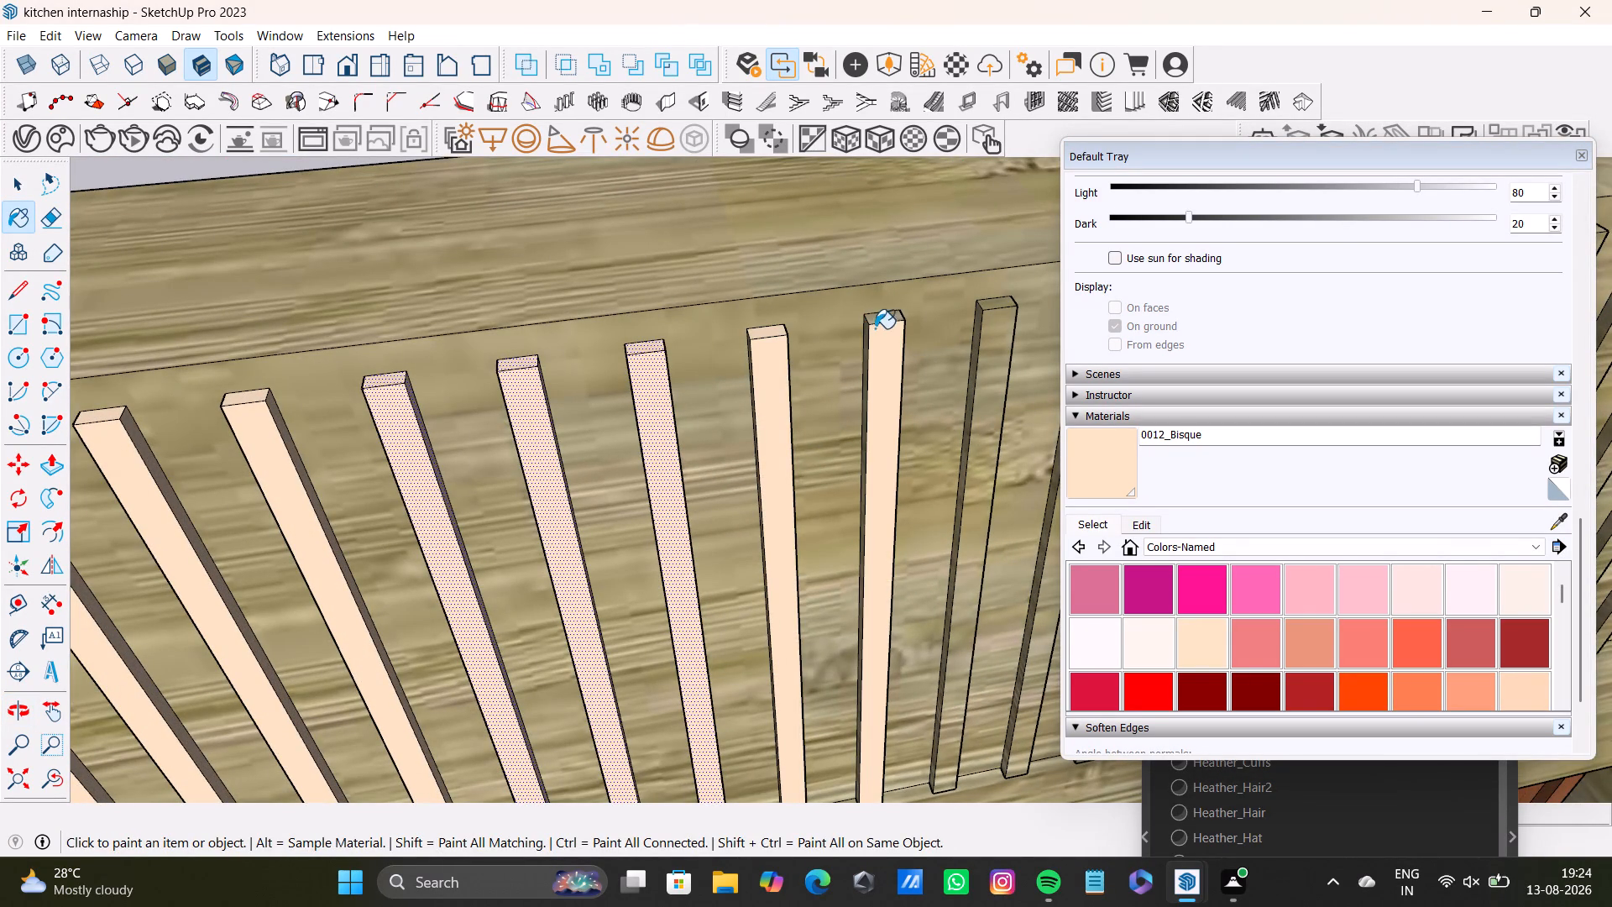
pyautogui.click(877, 325)
pyautogui.click(885, 317)
pyautogui.moveTo(892, 448); pyautogui.dragTo(1002, 430, button='middle')
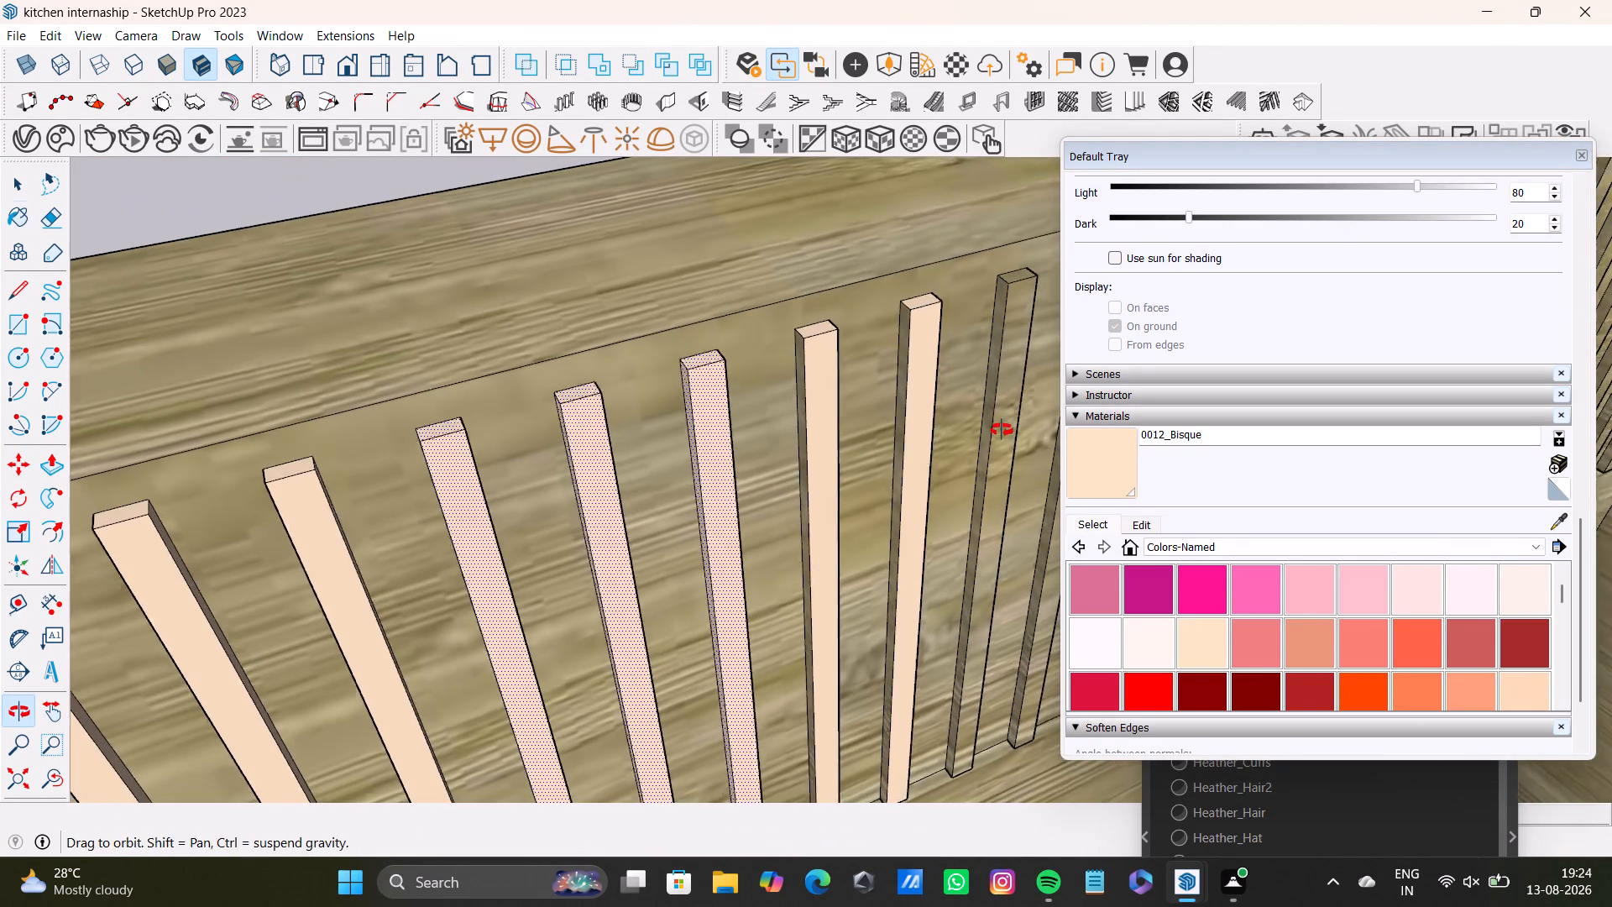
pyautogui.moveTo(1002, 430); pyautogui.dragTo(1002, 428, button='middle')
pyautogui.scroll(9, 806, 410)
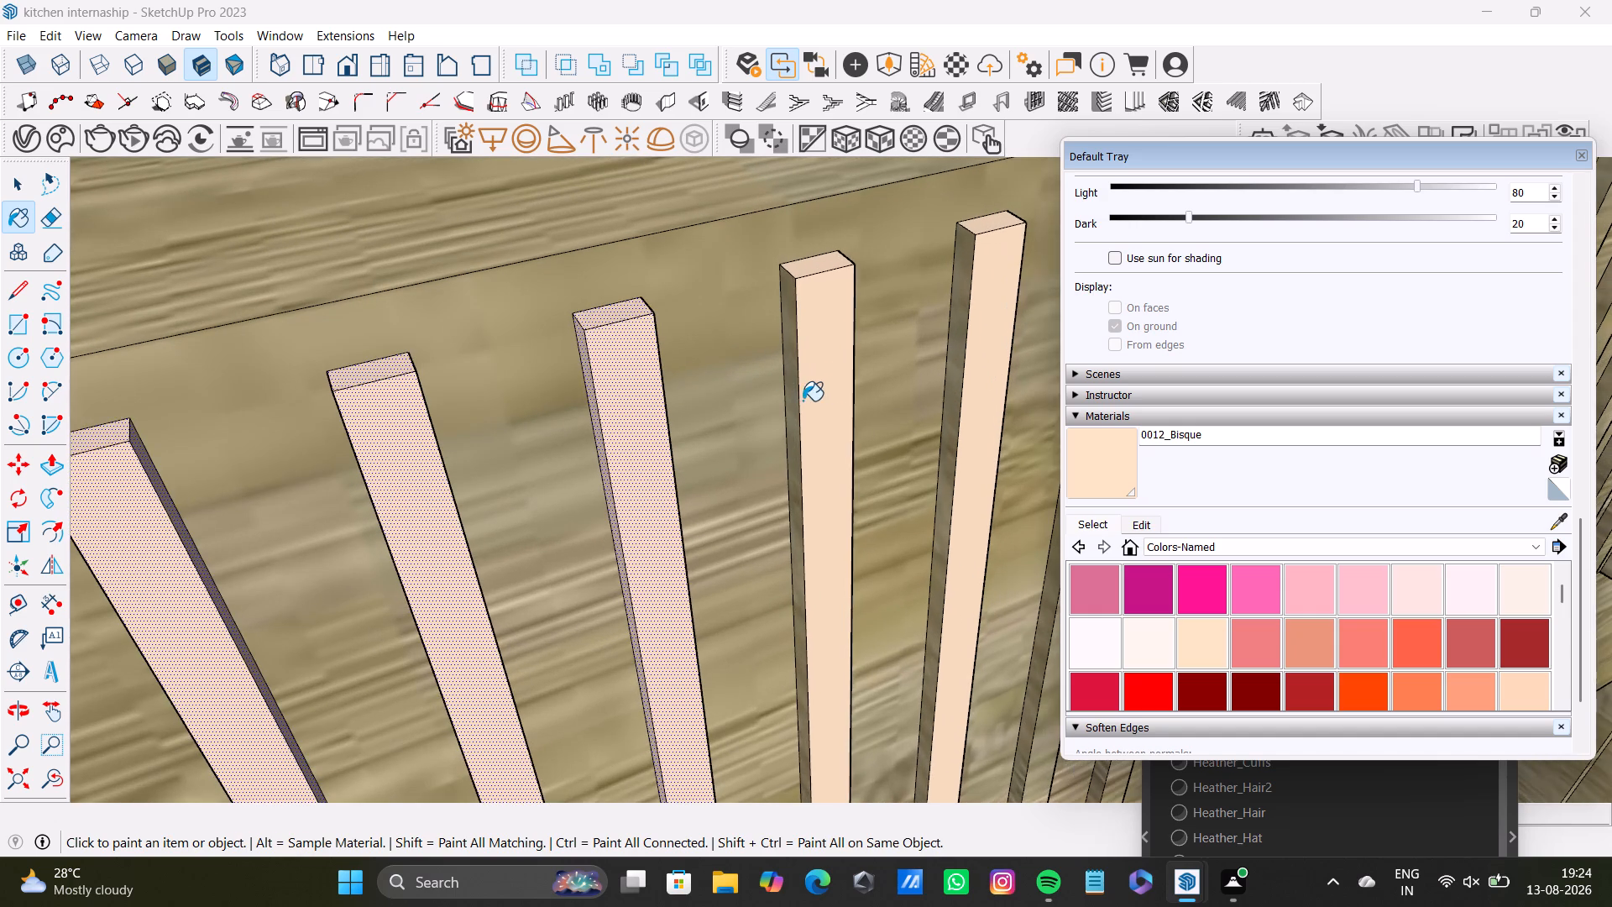
pyautogui.click(789, 393)
pyautogui.click(961, 303)
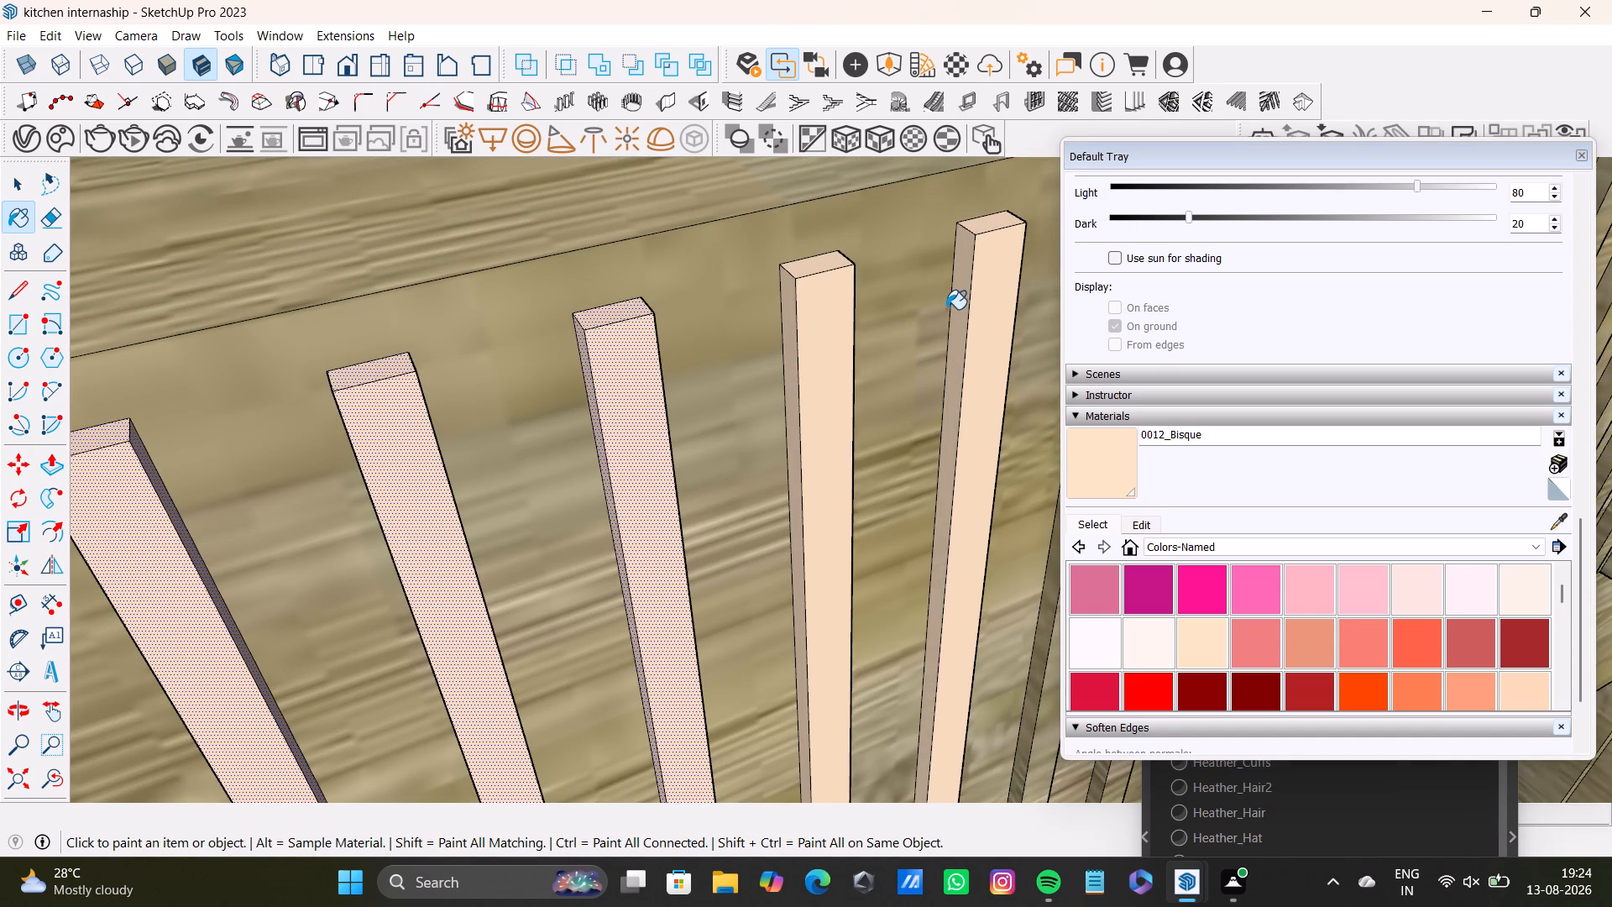
# Paint the top, front and near side face of the fifteenth door-wall slat with 0012_Bisque.
pyautogui.scroll(-7, 946, 309)
pyautogui.keyDown('shift'); pyautogui.moveTo(949, 370); pyautogui.dragTo(587, 382, button='middle'); pyautogui.keyUp('shift')
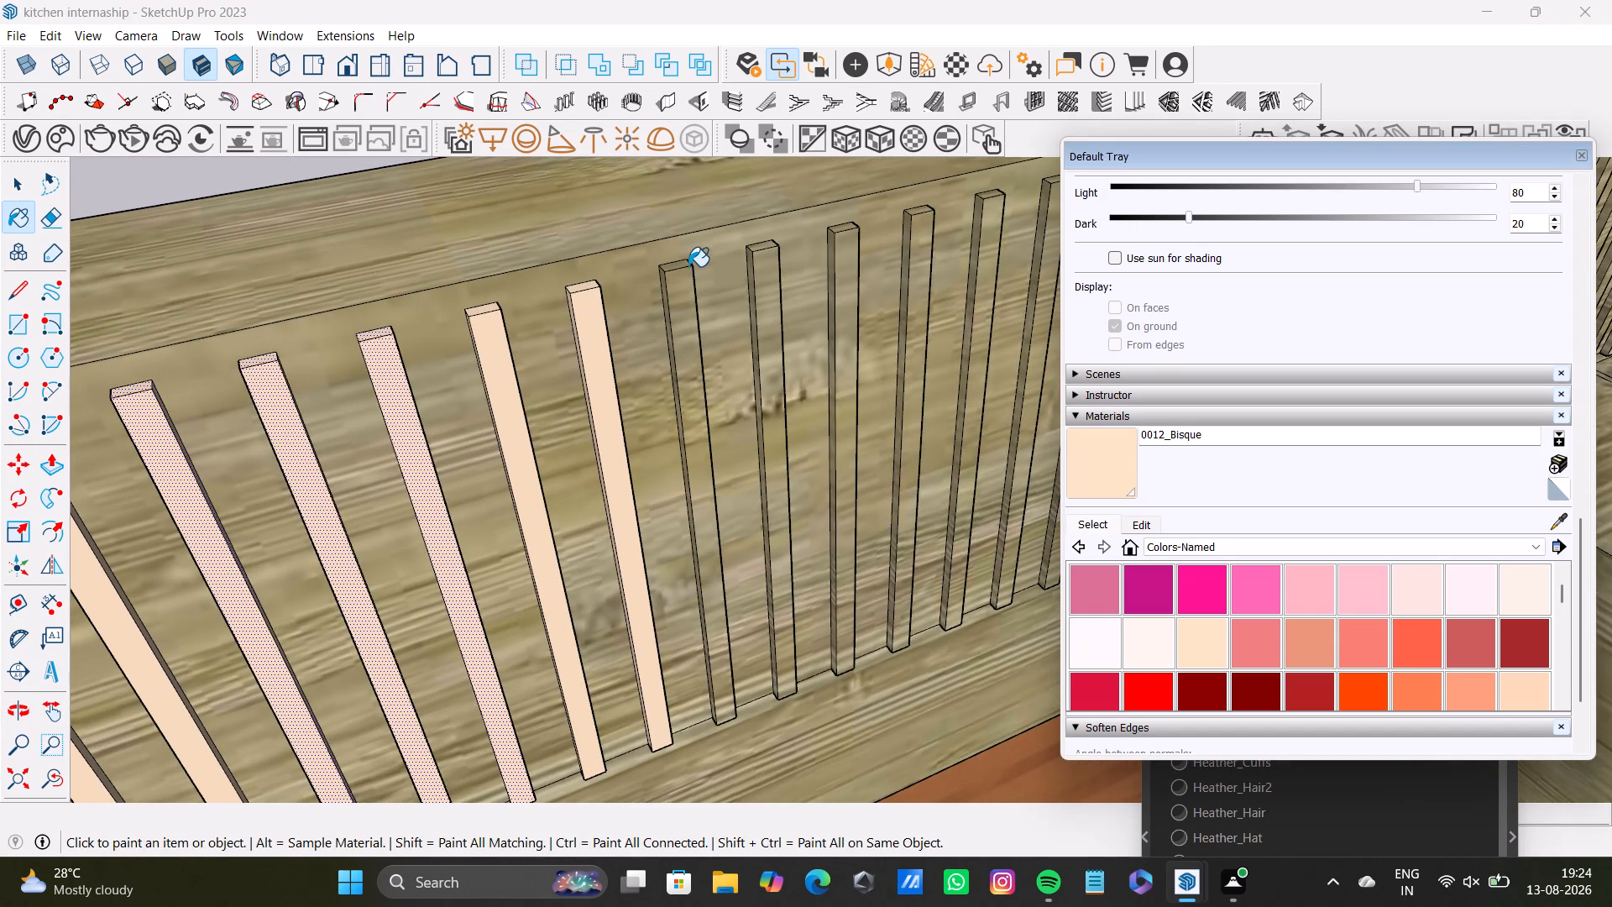
pyautogui.click(682, 266)
pyautogui.click(683, 311)
pyautogui.moveTo(681, 346); pyautogui.dragTo(777, 349, button='middle')
pyautogui.scroll(2, 741, 338)
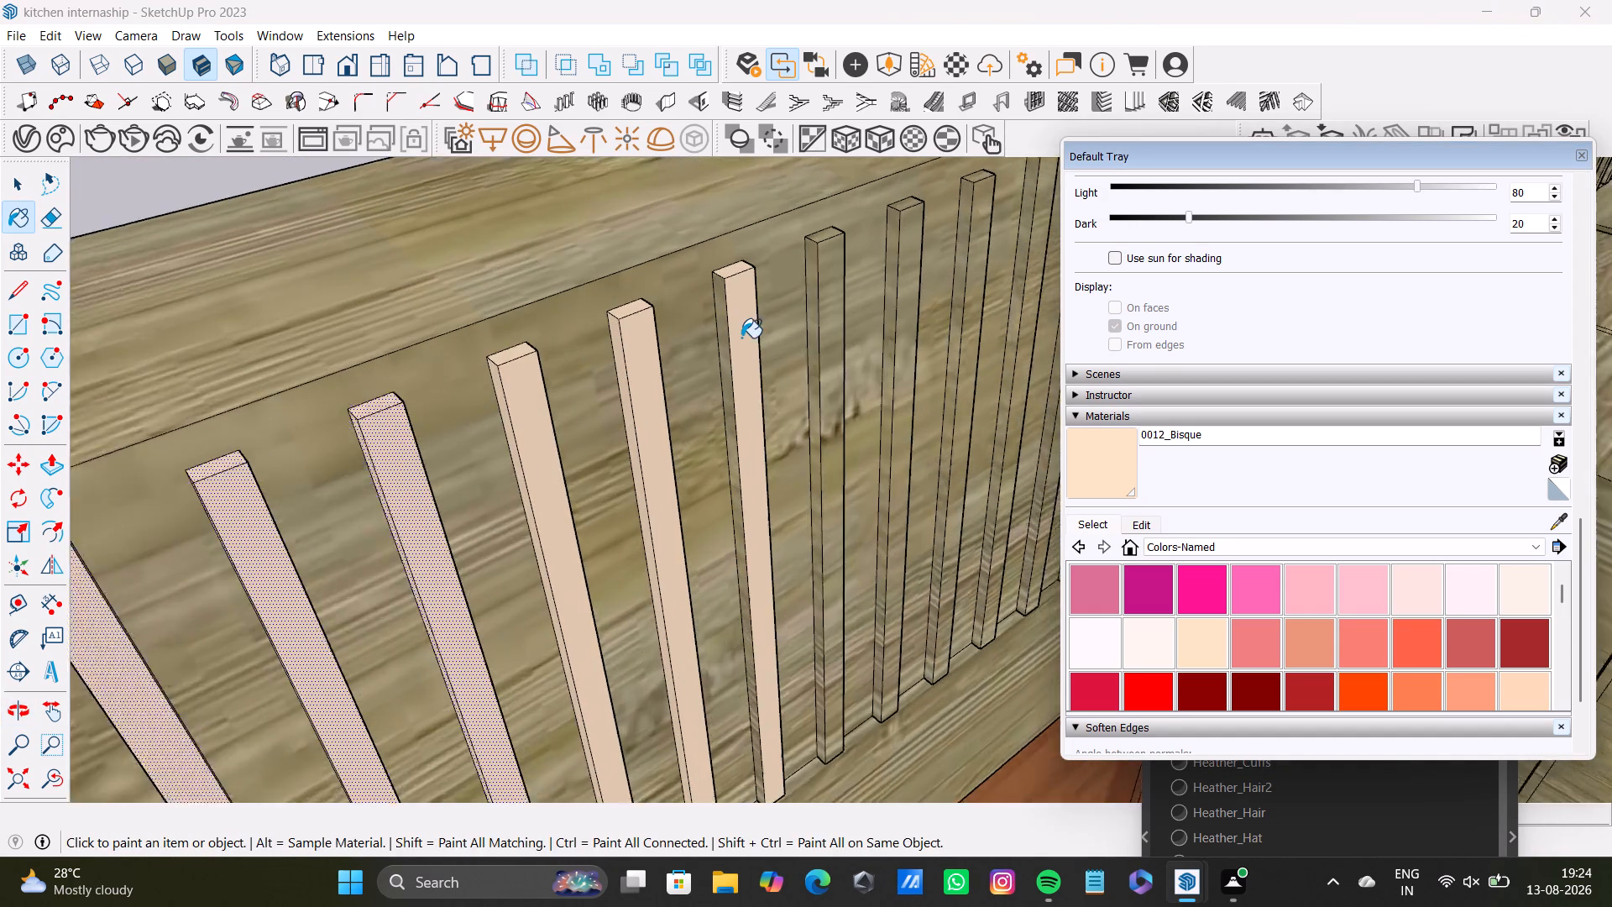
pyautogui.scroll(3, 741, 338)
pyautogui.click(704, 306)
pyautogui.hotkey('ctrl', 'z')
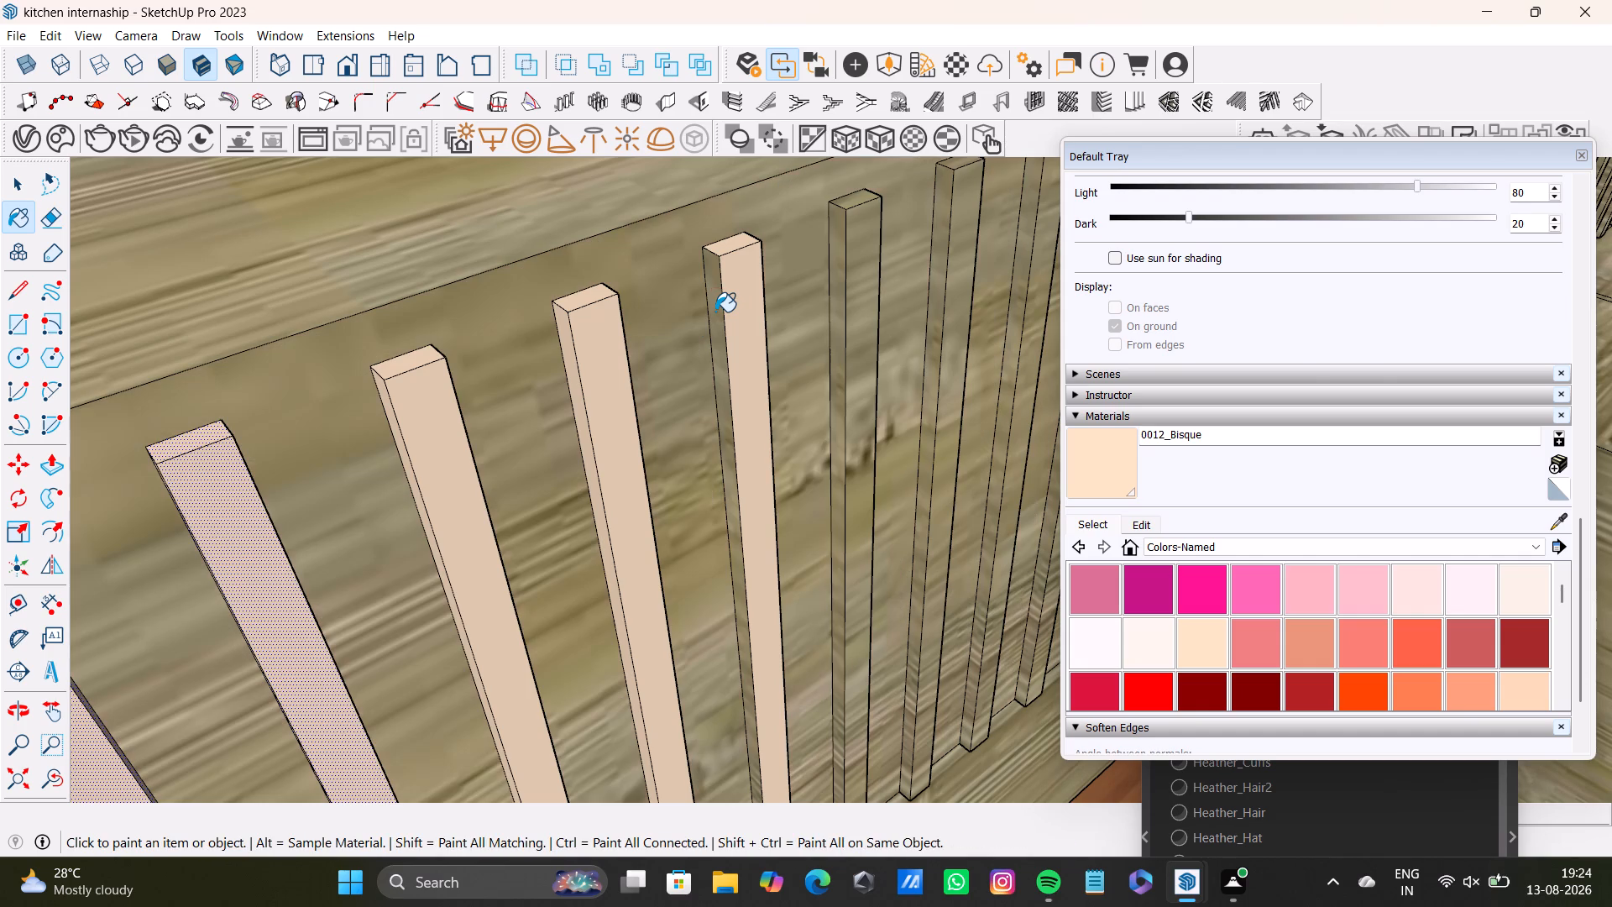
pyautogui.click(715, 312)
# Paint the opposite side faces of the thirteenth, fourteenth and fifteenth door-wall slats with 0012_Bisque.
pyautogui.moveTo(737, 329); pyautogui.dragTo(412, 297, button='middle')
pyautogui.moveTo(687, 317); pyautogui.dragTo(485, 299, button='middle')
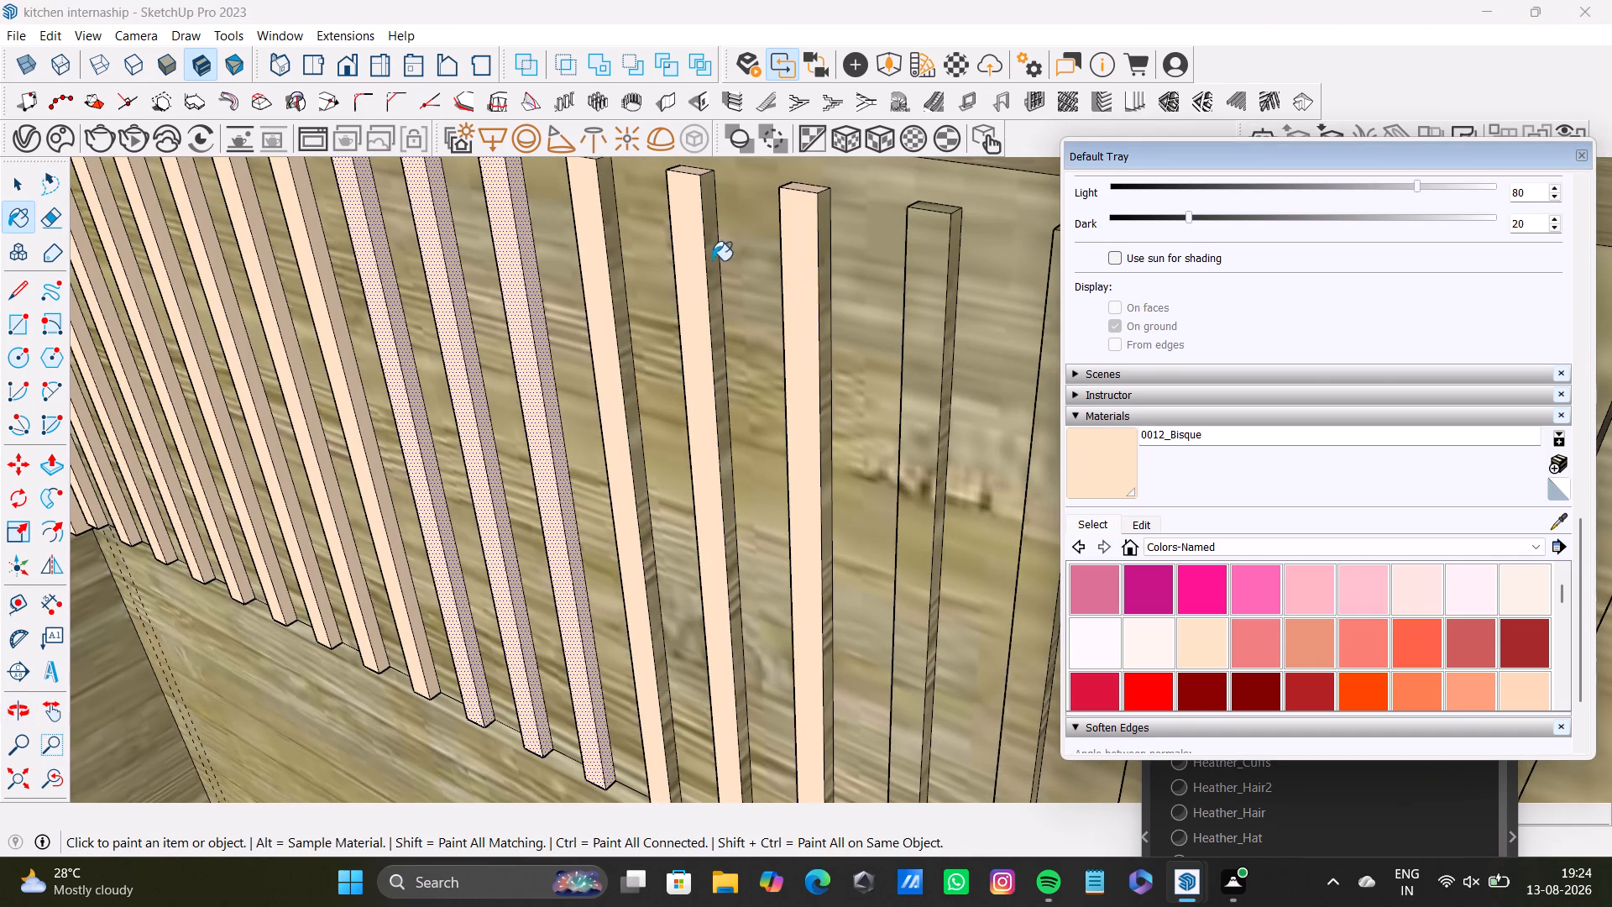
pyautogui.click(707, 261)
pyautogui.click(714, 280)
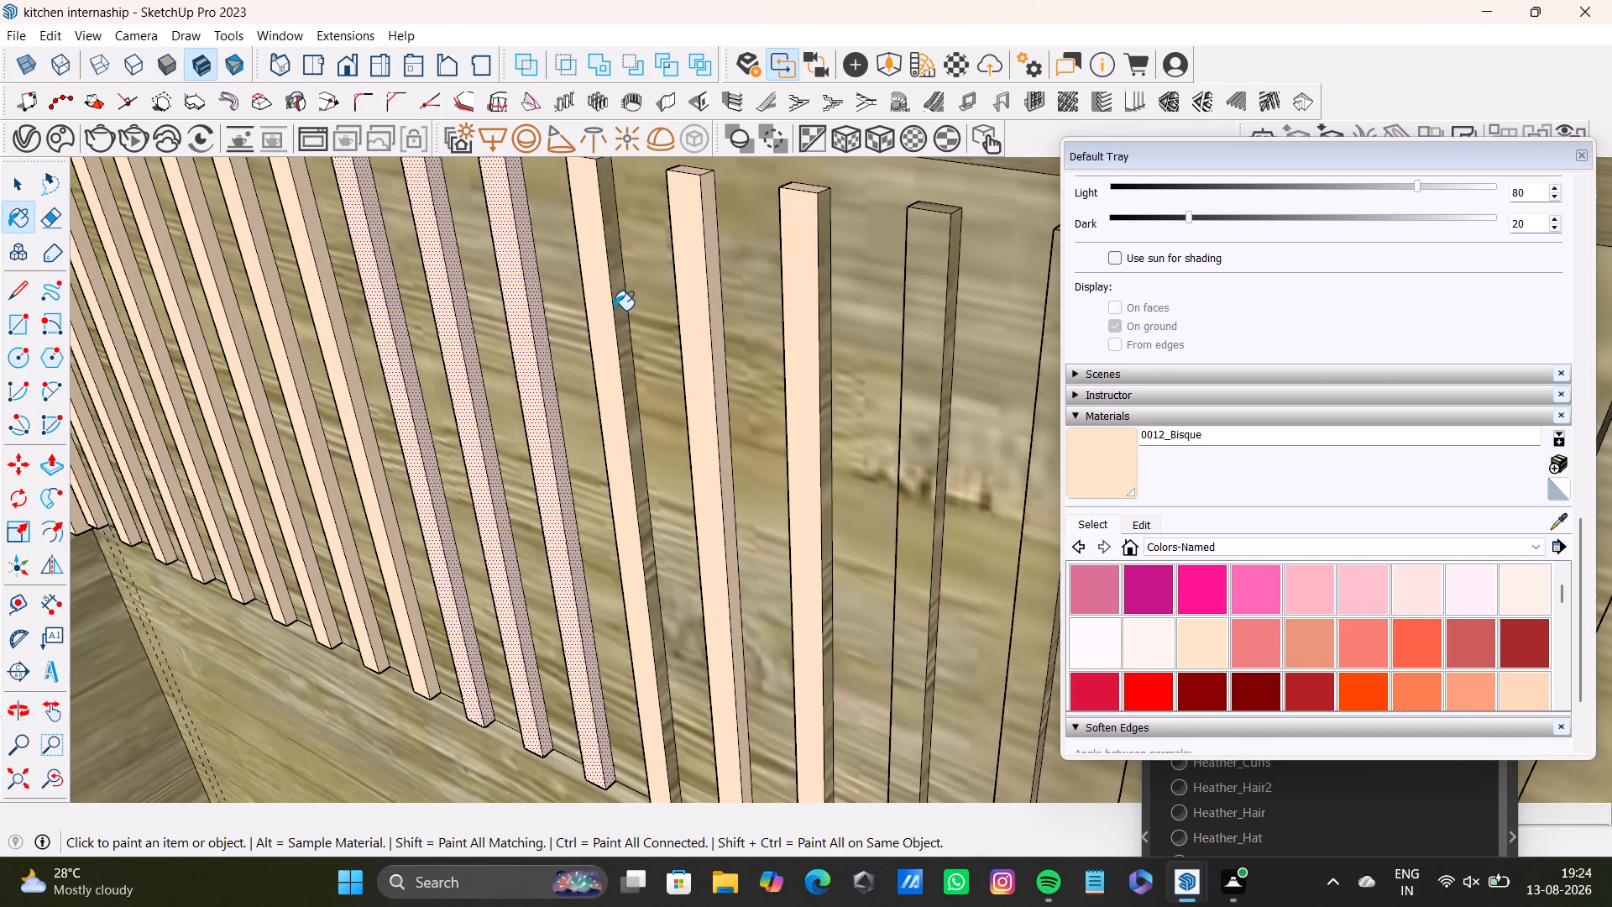
pyautogui.click(622, 312)
pyautogui.click(827, 305)
# Paint the front, far side face and top of the sixteenth door-wall slat with 0012_Bisque.
pyautogui.scroll(-4, 835, 328)
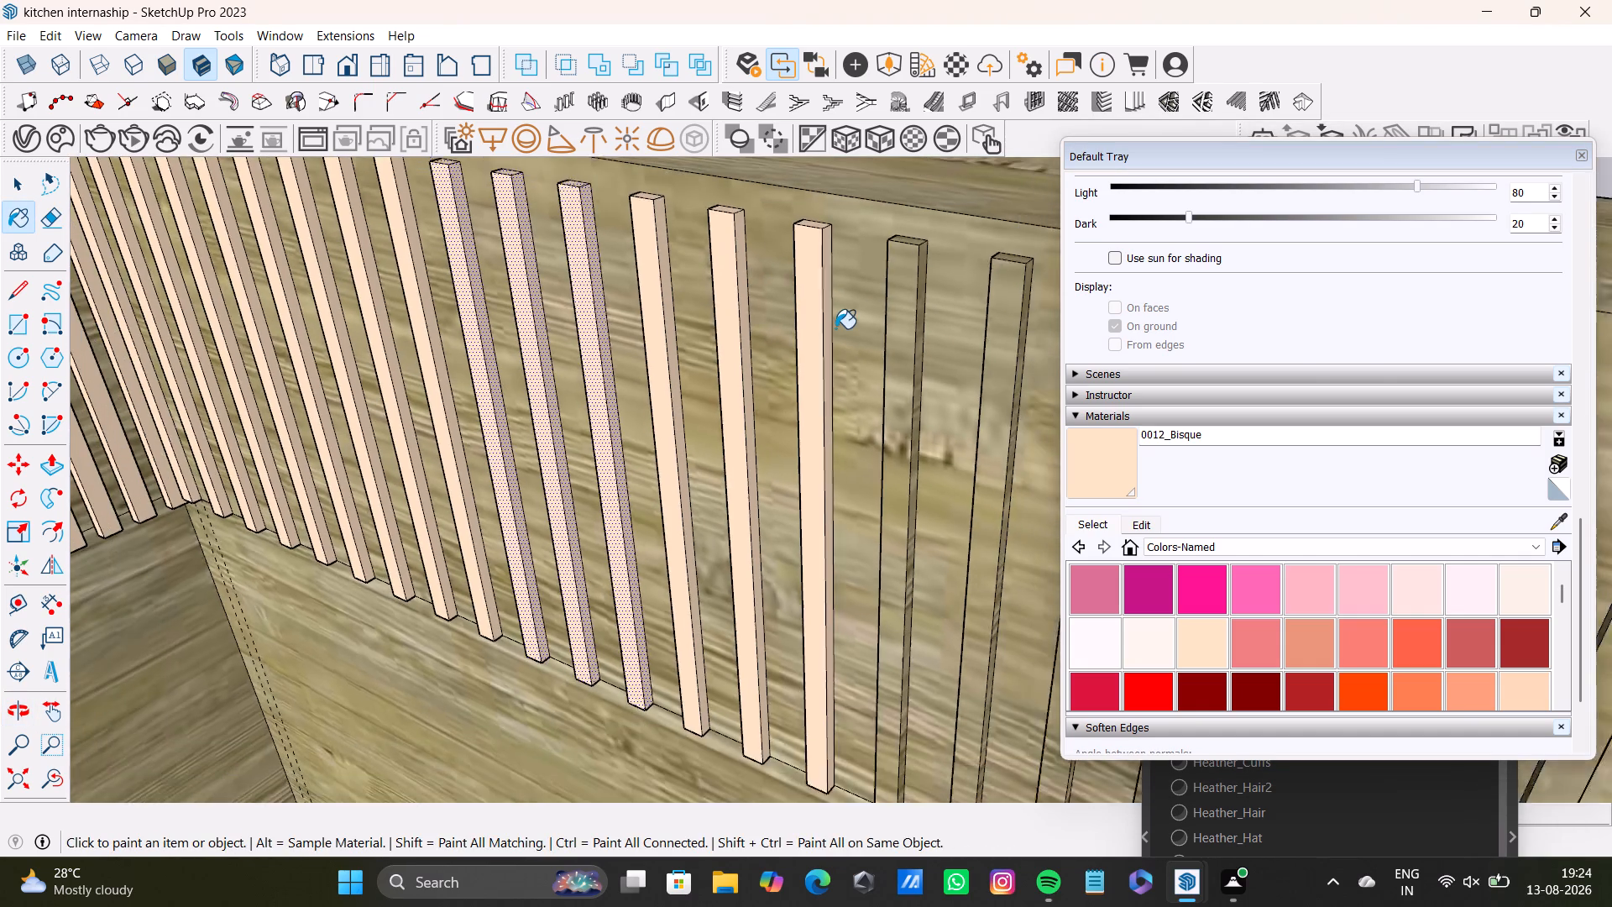
pyautogui.moveTo(837, 331); pyautogui.dragTo(676, 242, button='middle')
pyautogui.keyDown('shift'); pyautogui.click(738, 298); pyautogui.keyUp('shift')
pyautogui.keyDown('shift'); pyautogui.click(746, 291); pyautogui.keyUp('shift')
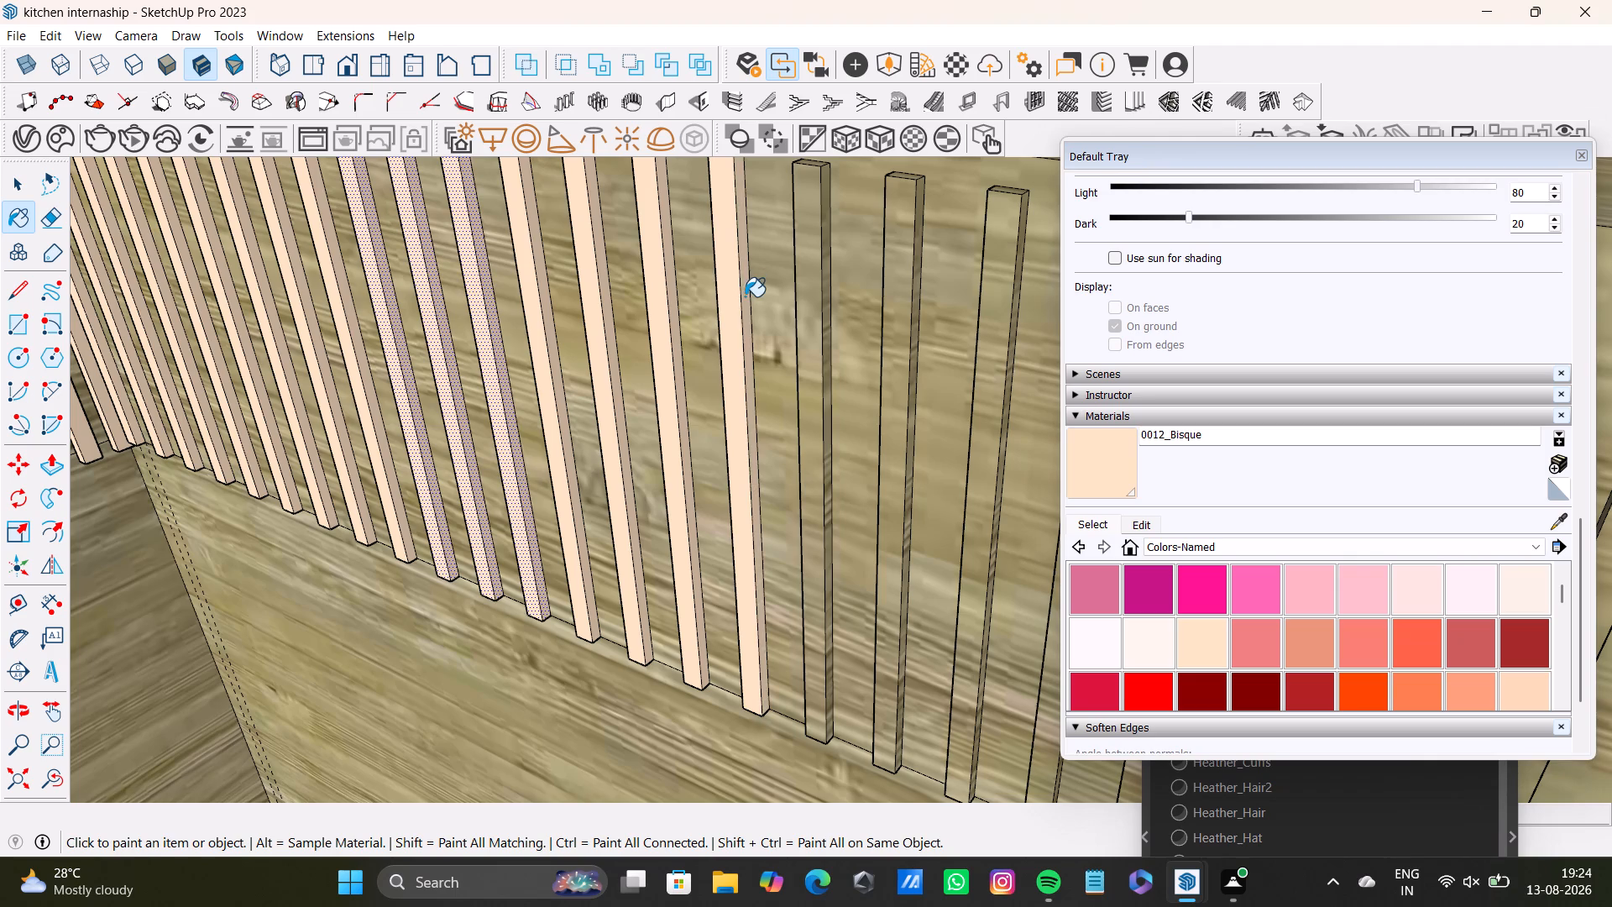
pyautogui.moveTo(739, 292); pyautogui.dragTo(740, 484, button='middle')
pyautogui.scroll(1, 727, 339)
pyautogui.click(728, 350)
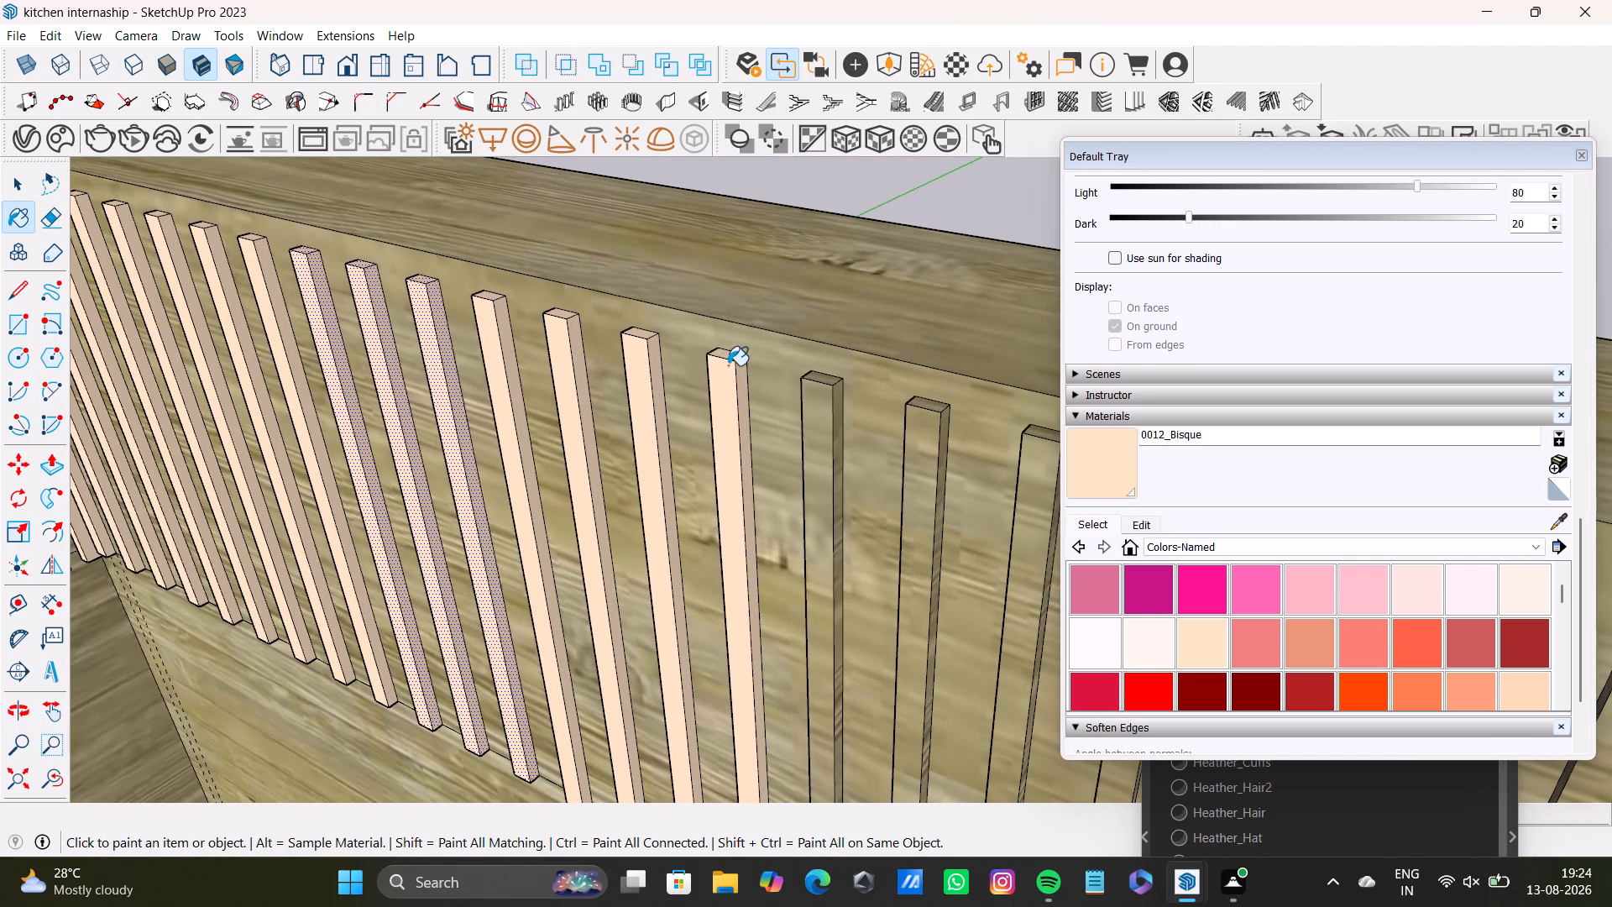
# Paint the tops, fronts and far side faces of the seventeenth and eighteenth door-wall slats with 0012_Bisque.
pyautogui.scroll(-4, 745, 434)
pyautogui.scroll(6, 795, 403)
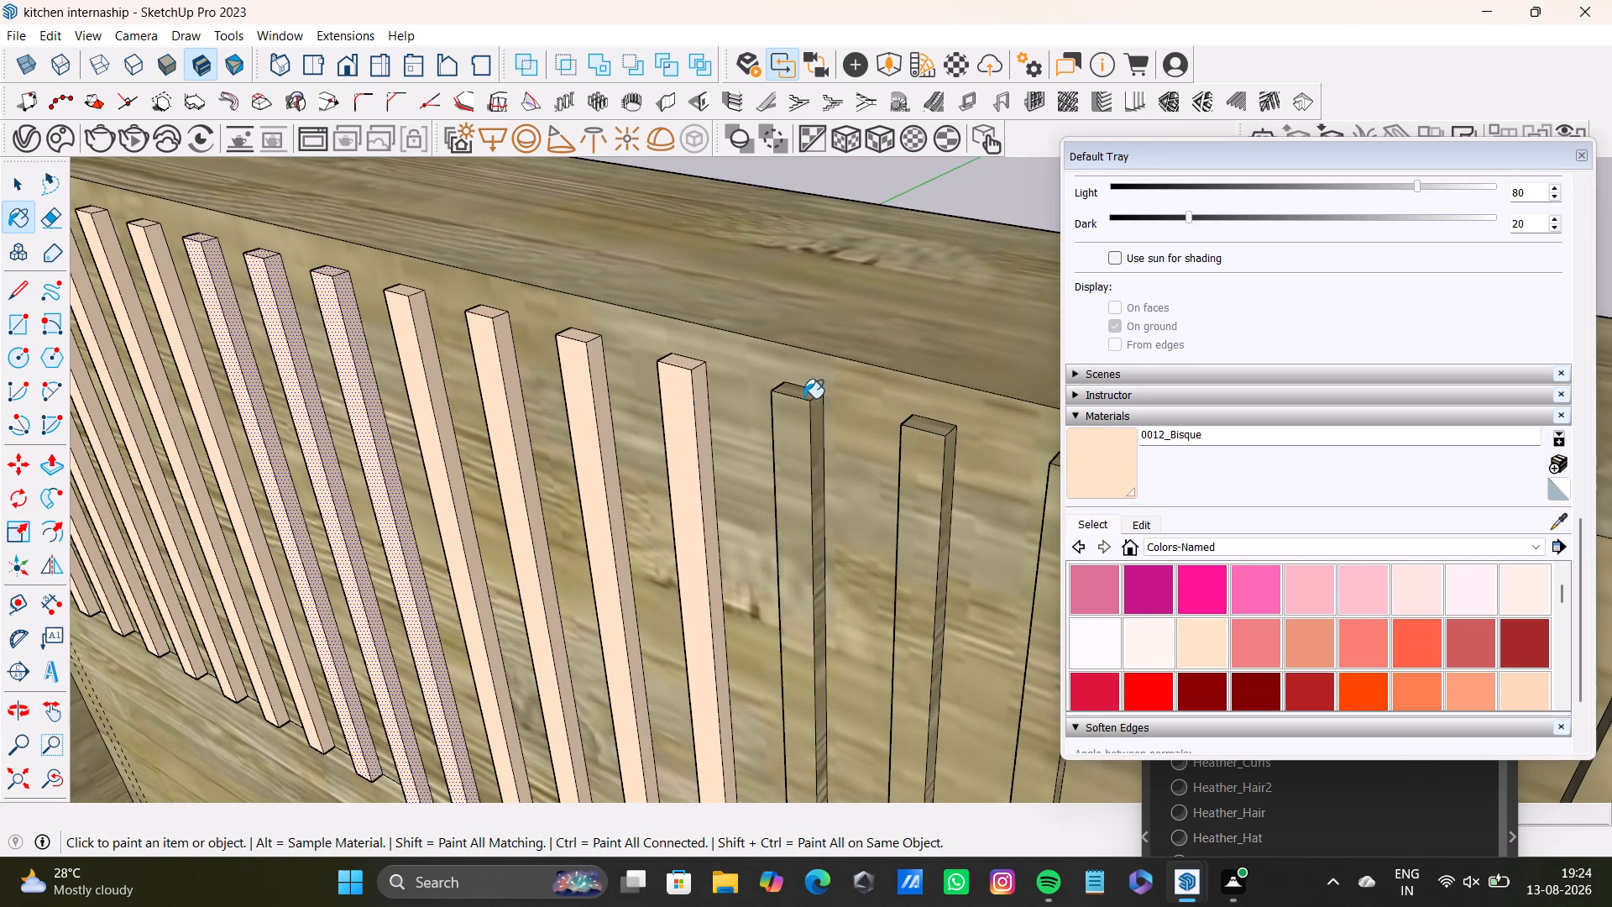
pyautogui.click(803, 398)
pyautogui.click(795, 418)
pyautogui.click(814, 412)
pyautogui.click(812, 399)
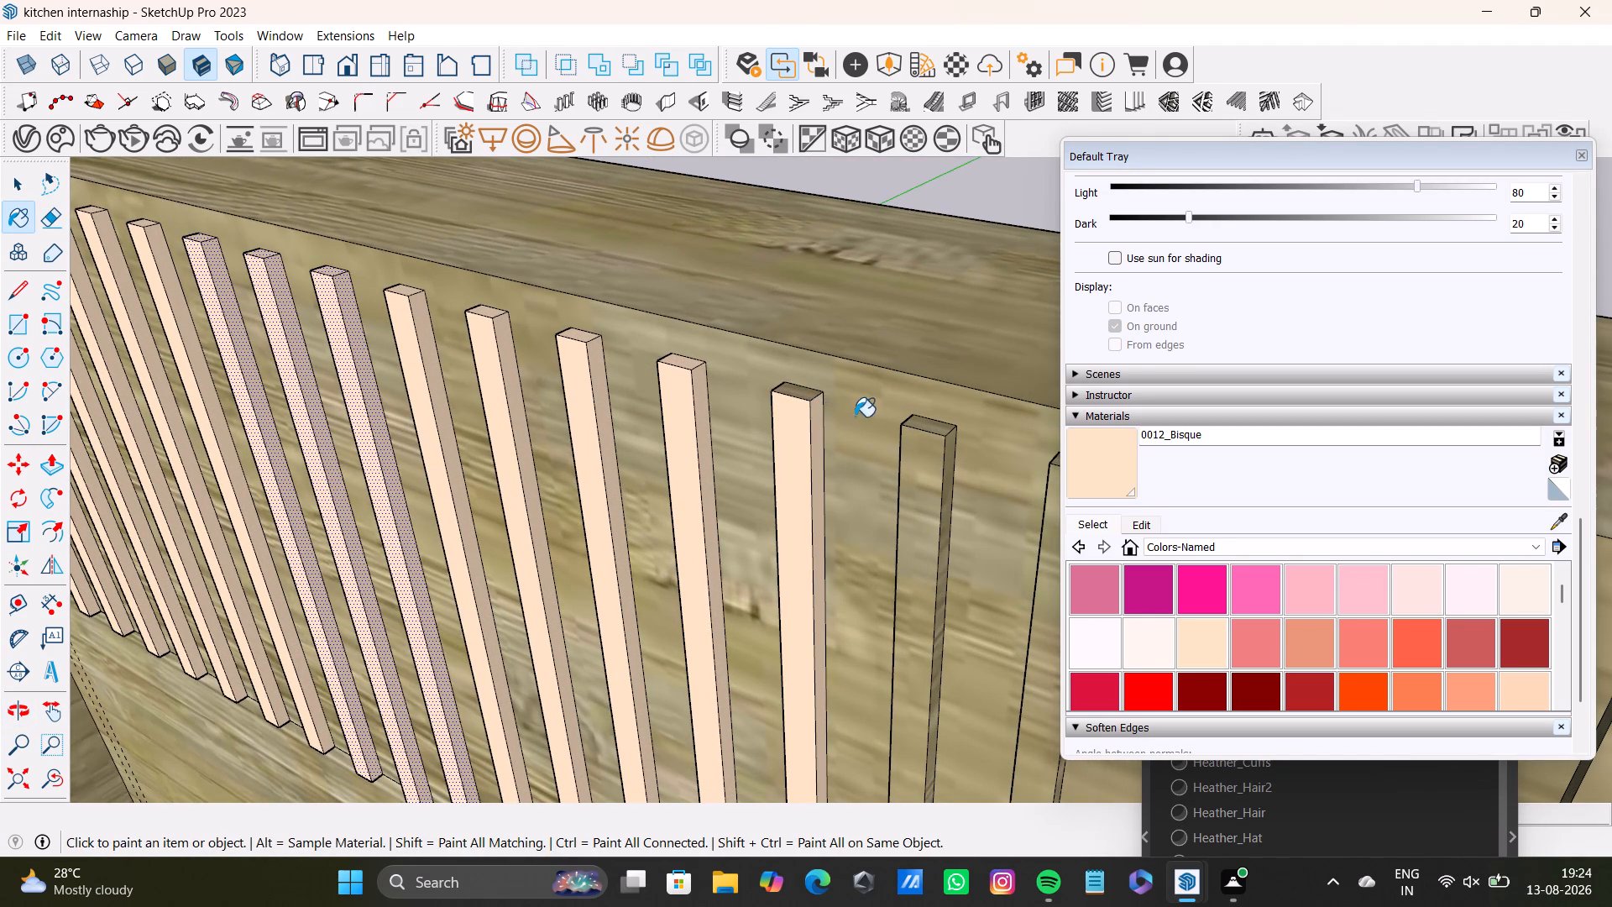
pyautogui.click(808, 396)
pyautogui.click(921, 428)
pyautogui.click(932, 455)
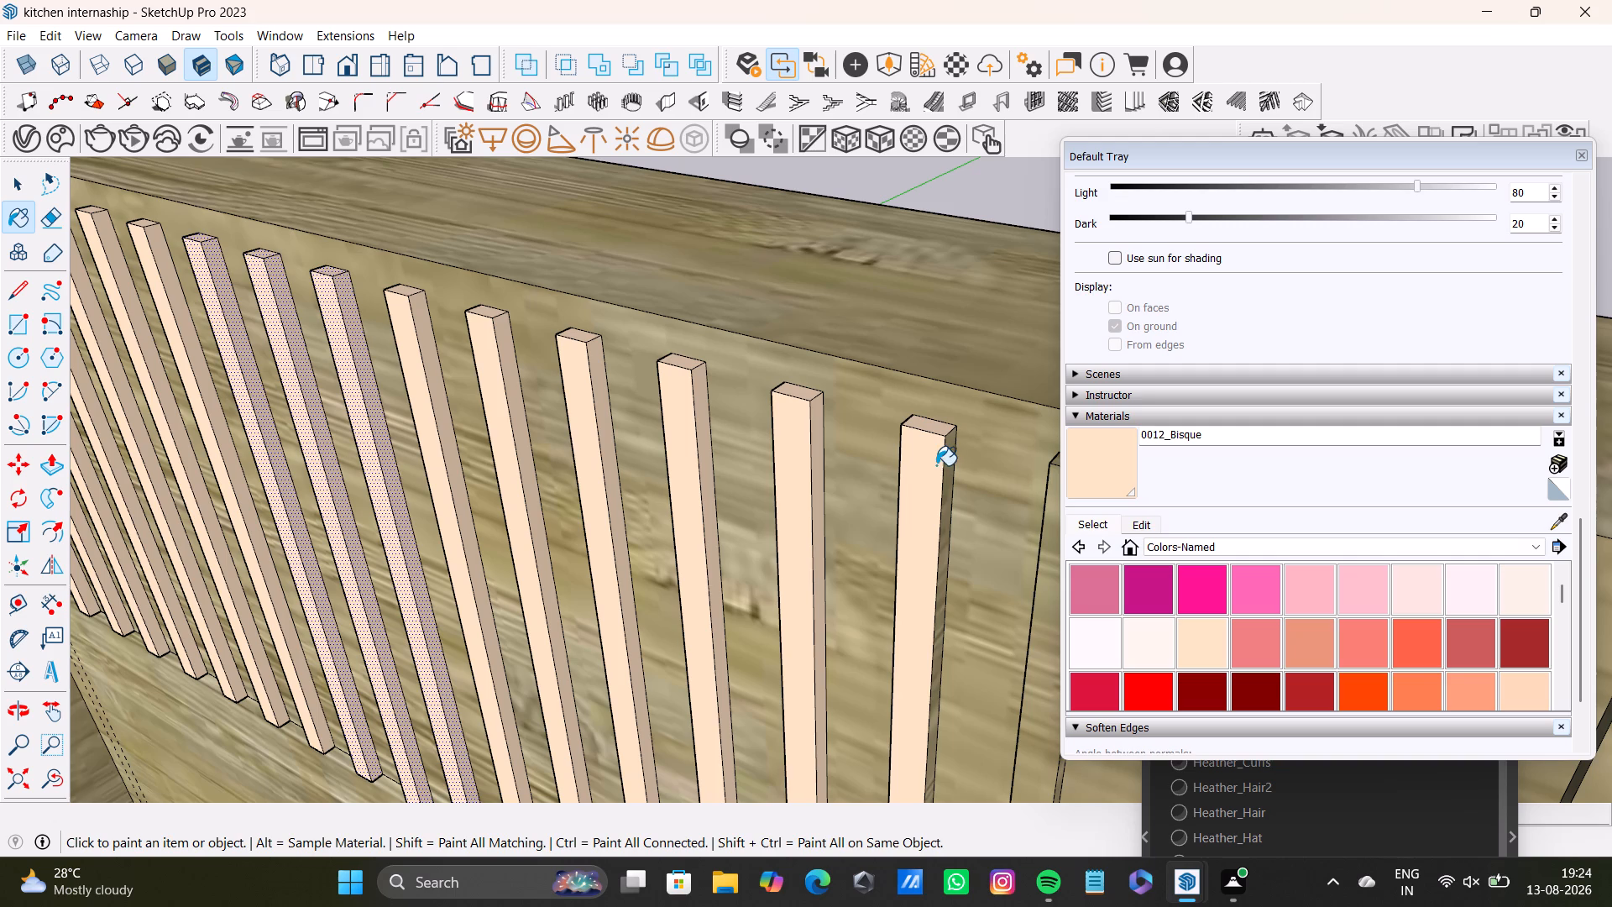
pyautogui.click(951, 464)
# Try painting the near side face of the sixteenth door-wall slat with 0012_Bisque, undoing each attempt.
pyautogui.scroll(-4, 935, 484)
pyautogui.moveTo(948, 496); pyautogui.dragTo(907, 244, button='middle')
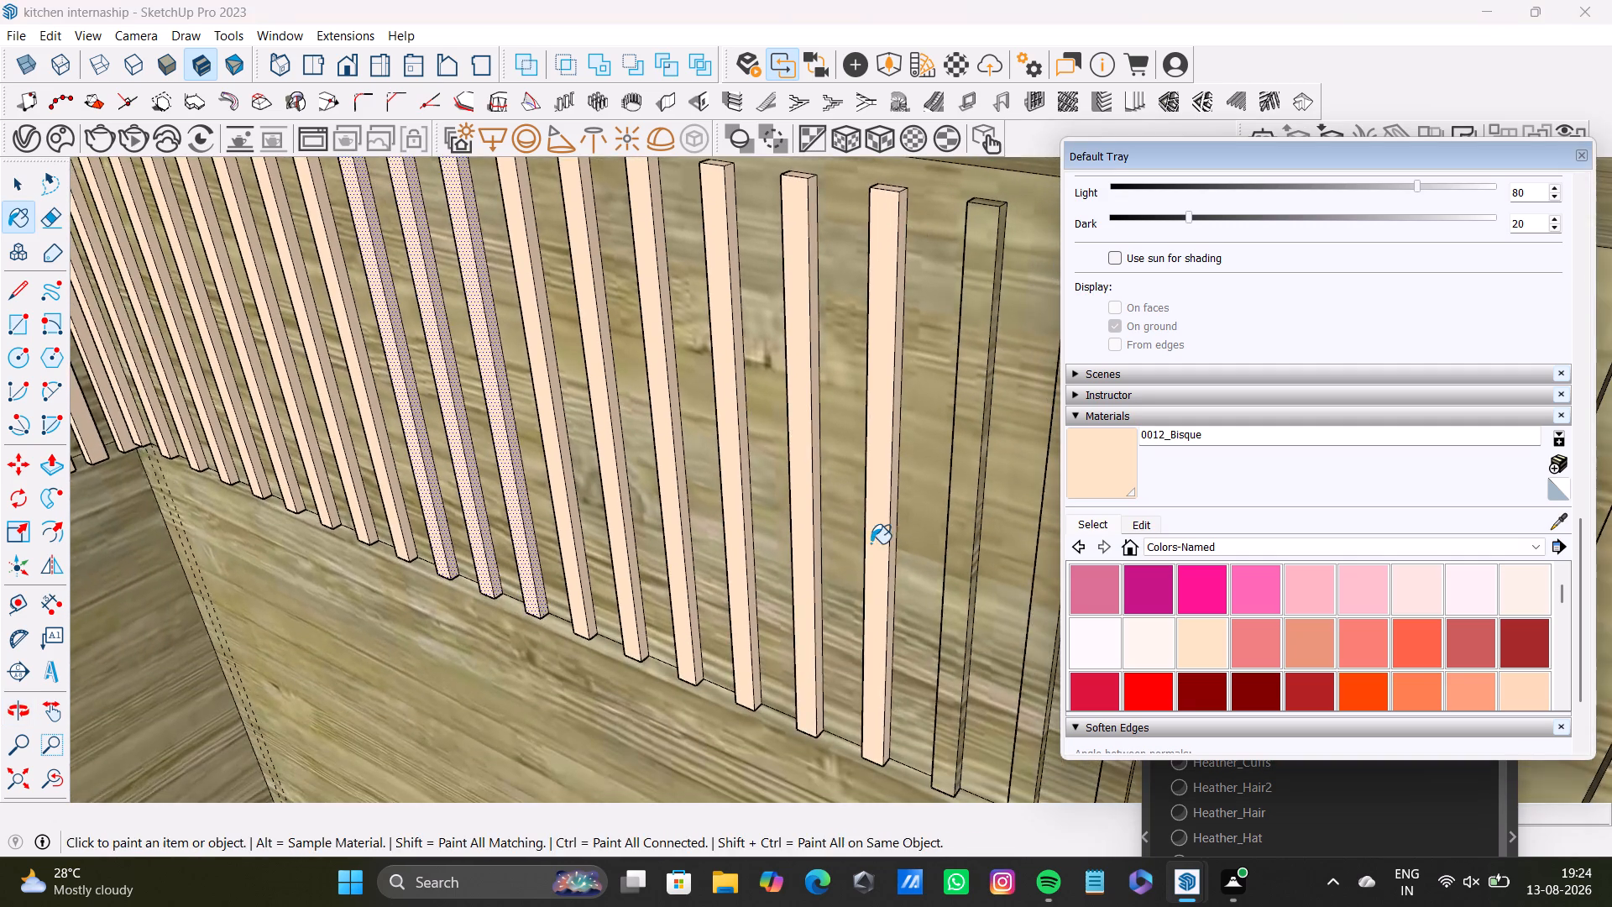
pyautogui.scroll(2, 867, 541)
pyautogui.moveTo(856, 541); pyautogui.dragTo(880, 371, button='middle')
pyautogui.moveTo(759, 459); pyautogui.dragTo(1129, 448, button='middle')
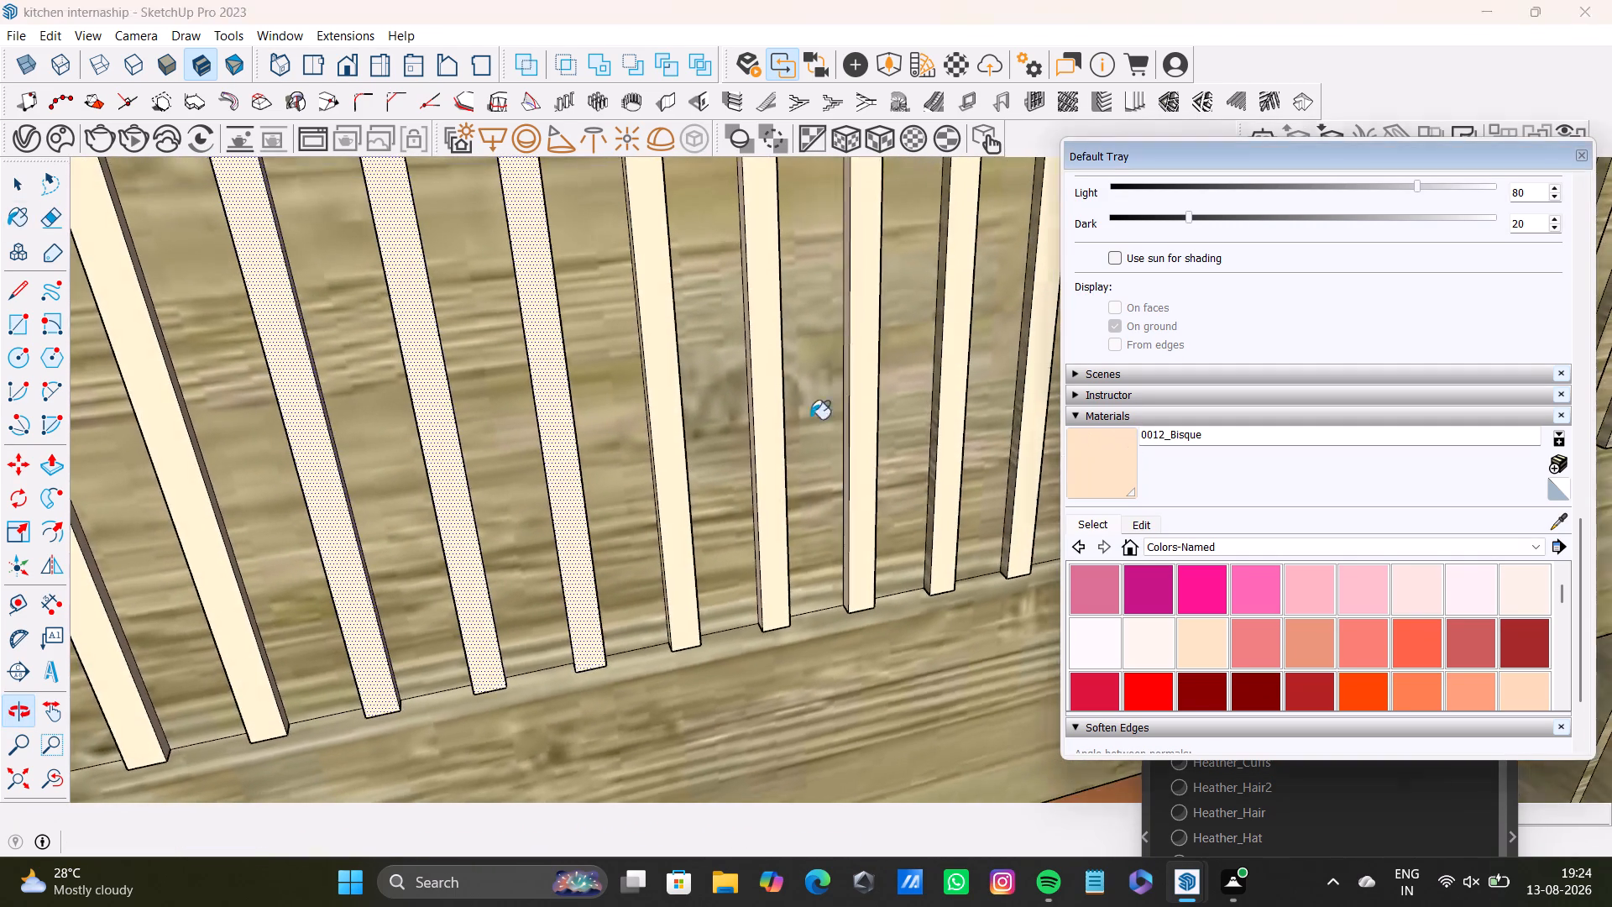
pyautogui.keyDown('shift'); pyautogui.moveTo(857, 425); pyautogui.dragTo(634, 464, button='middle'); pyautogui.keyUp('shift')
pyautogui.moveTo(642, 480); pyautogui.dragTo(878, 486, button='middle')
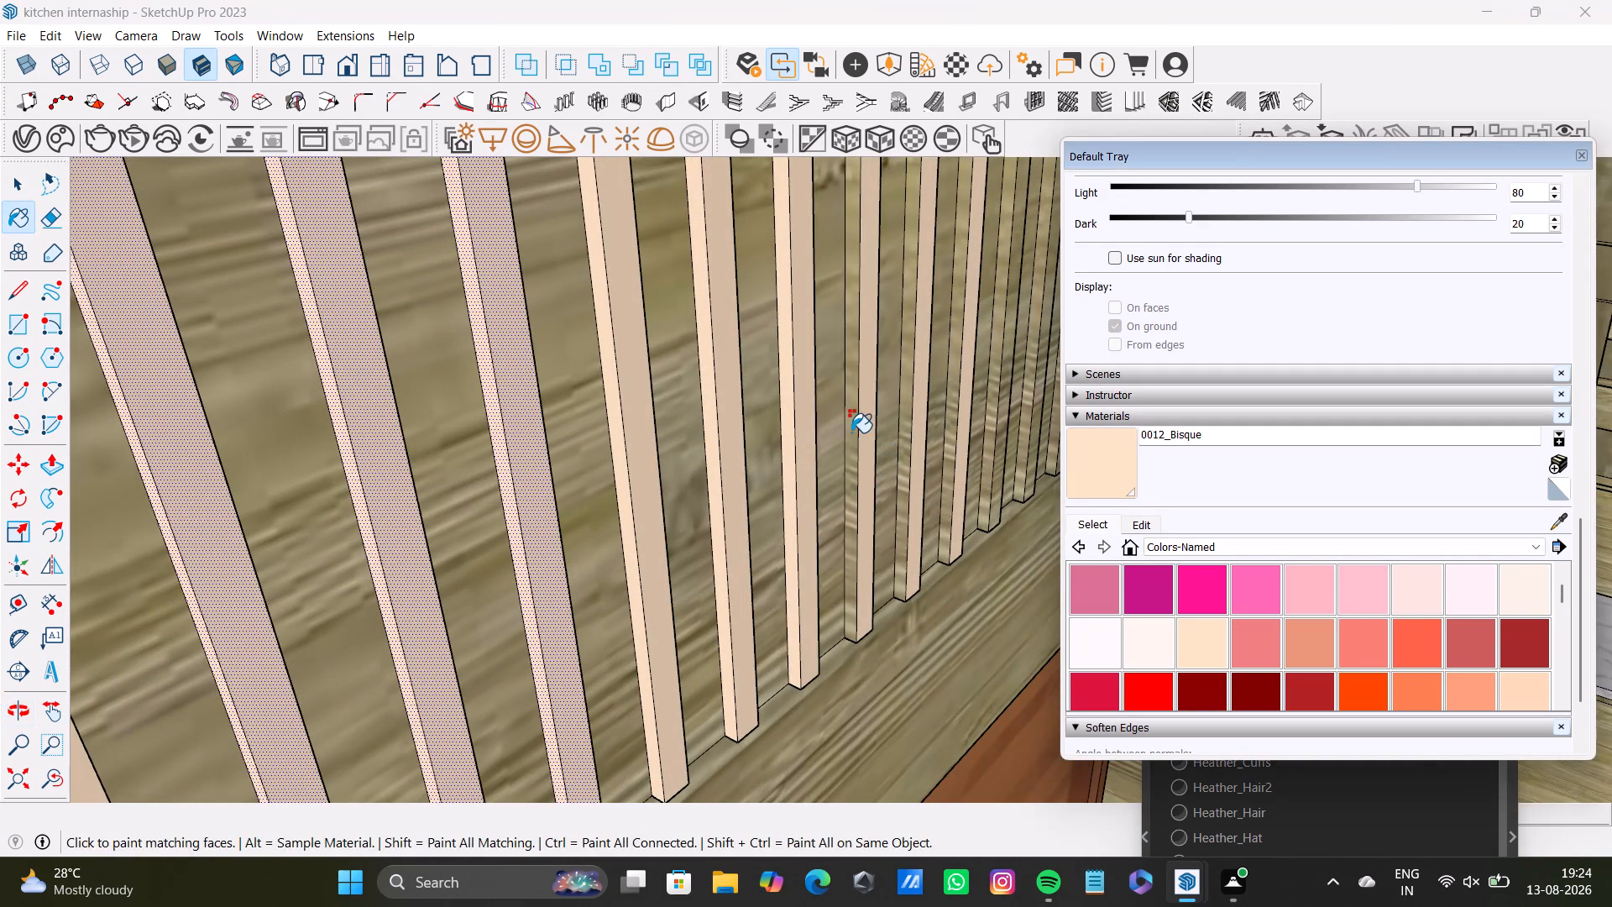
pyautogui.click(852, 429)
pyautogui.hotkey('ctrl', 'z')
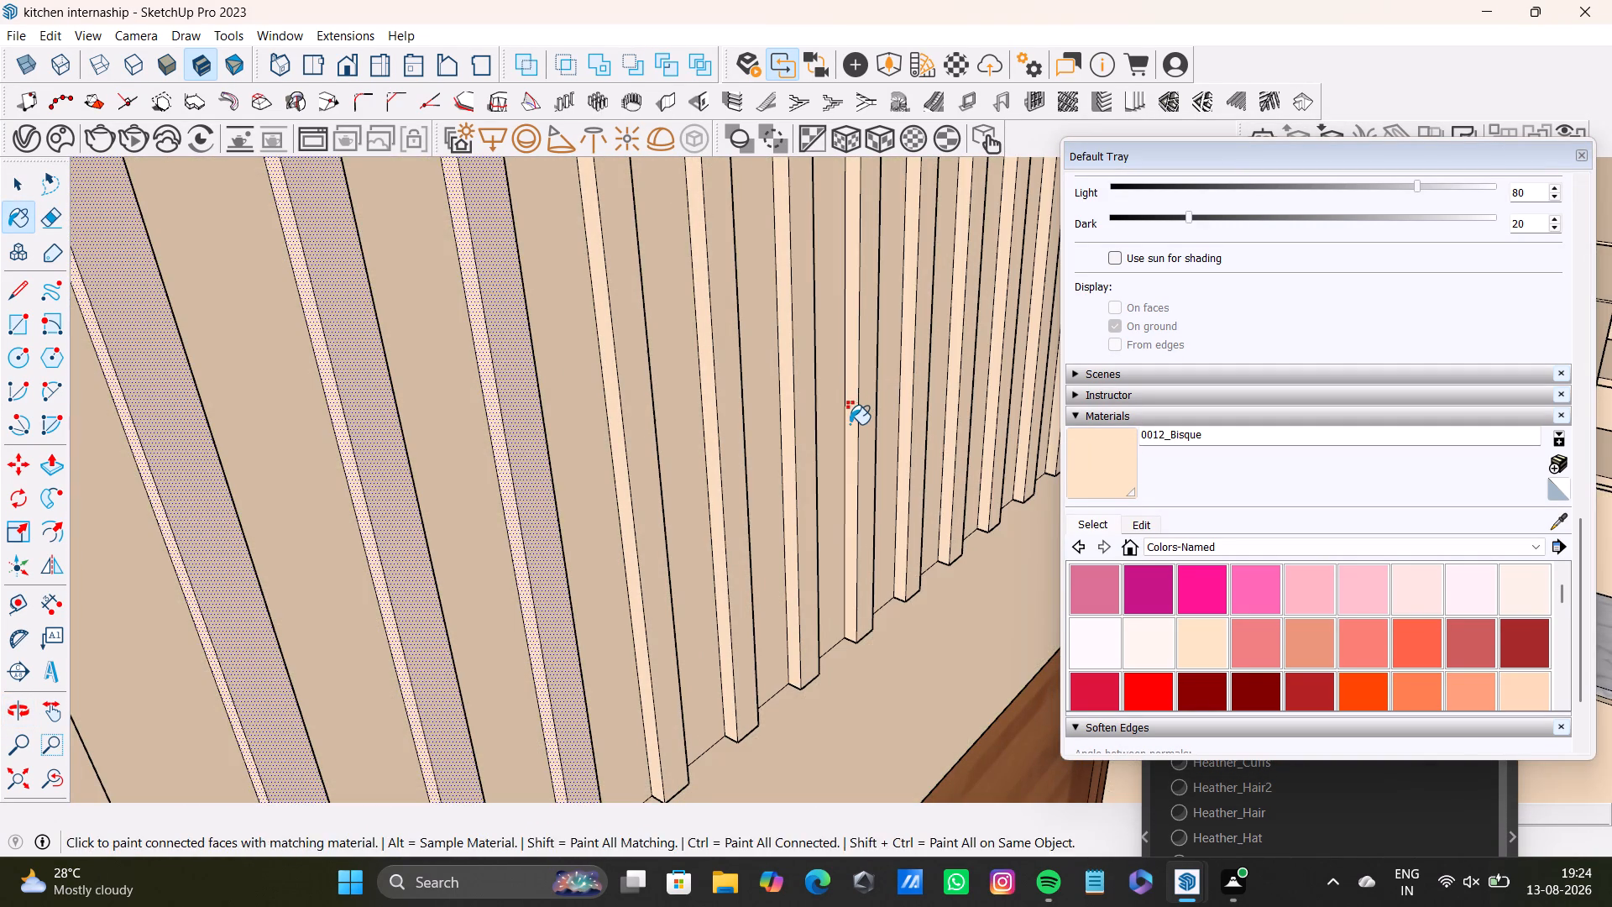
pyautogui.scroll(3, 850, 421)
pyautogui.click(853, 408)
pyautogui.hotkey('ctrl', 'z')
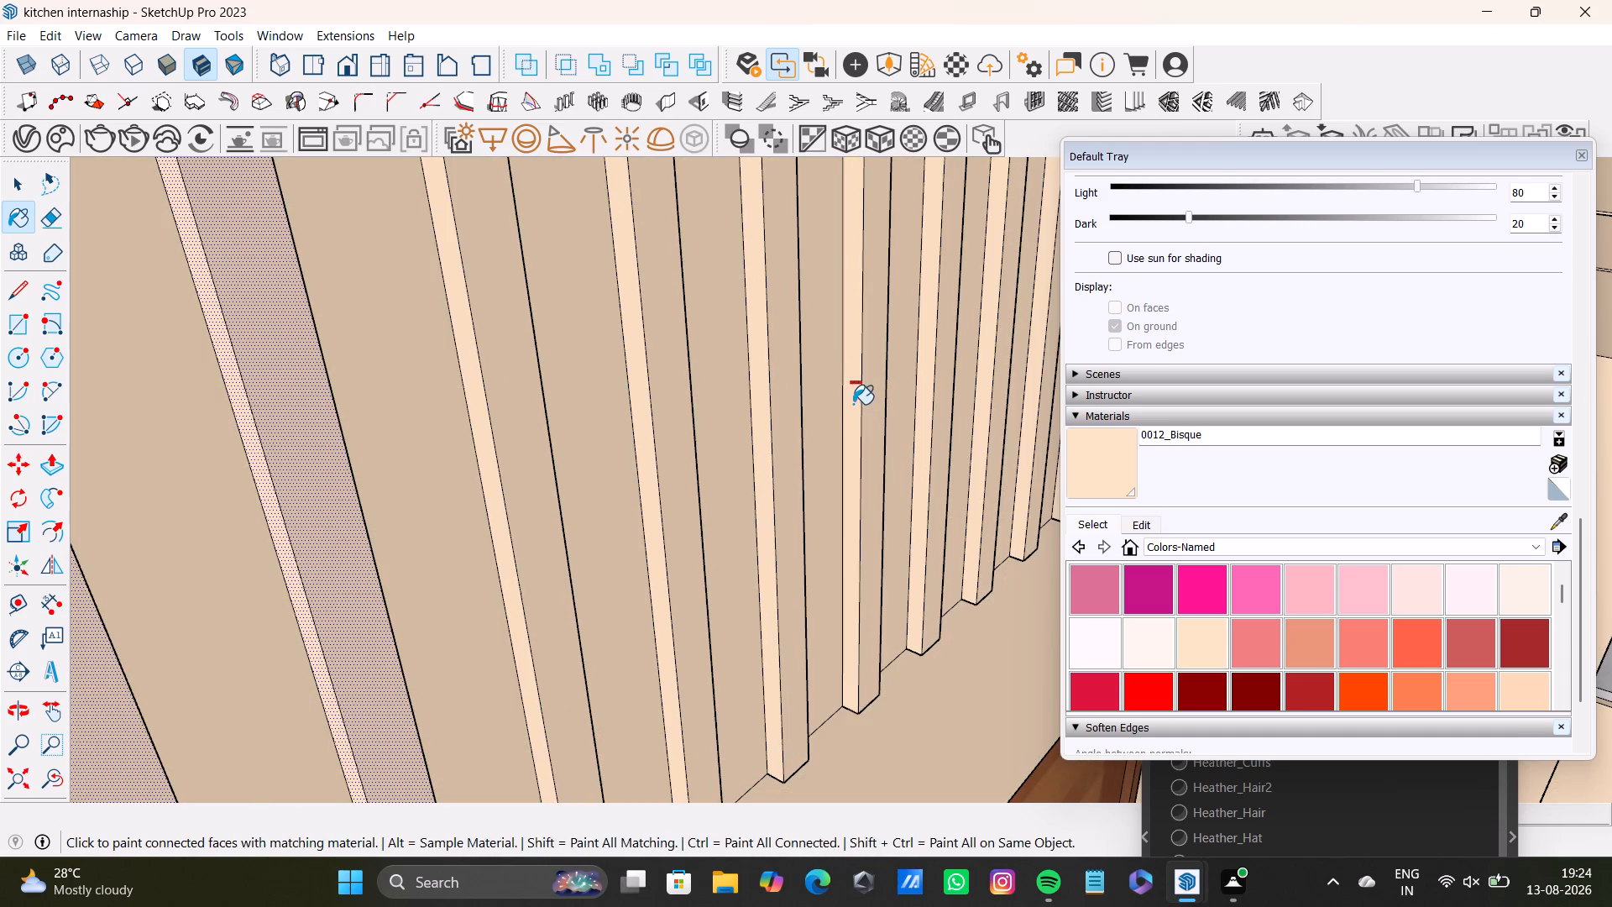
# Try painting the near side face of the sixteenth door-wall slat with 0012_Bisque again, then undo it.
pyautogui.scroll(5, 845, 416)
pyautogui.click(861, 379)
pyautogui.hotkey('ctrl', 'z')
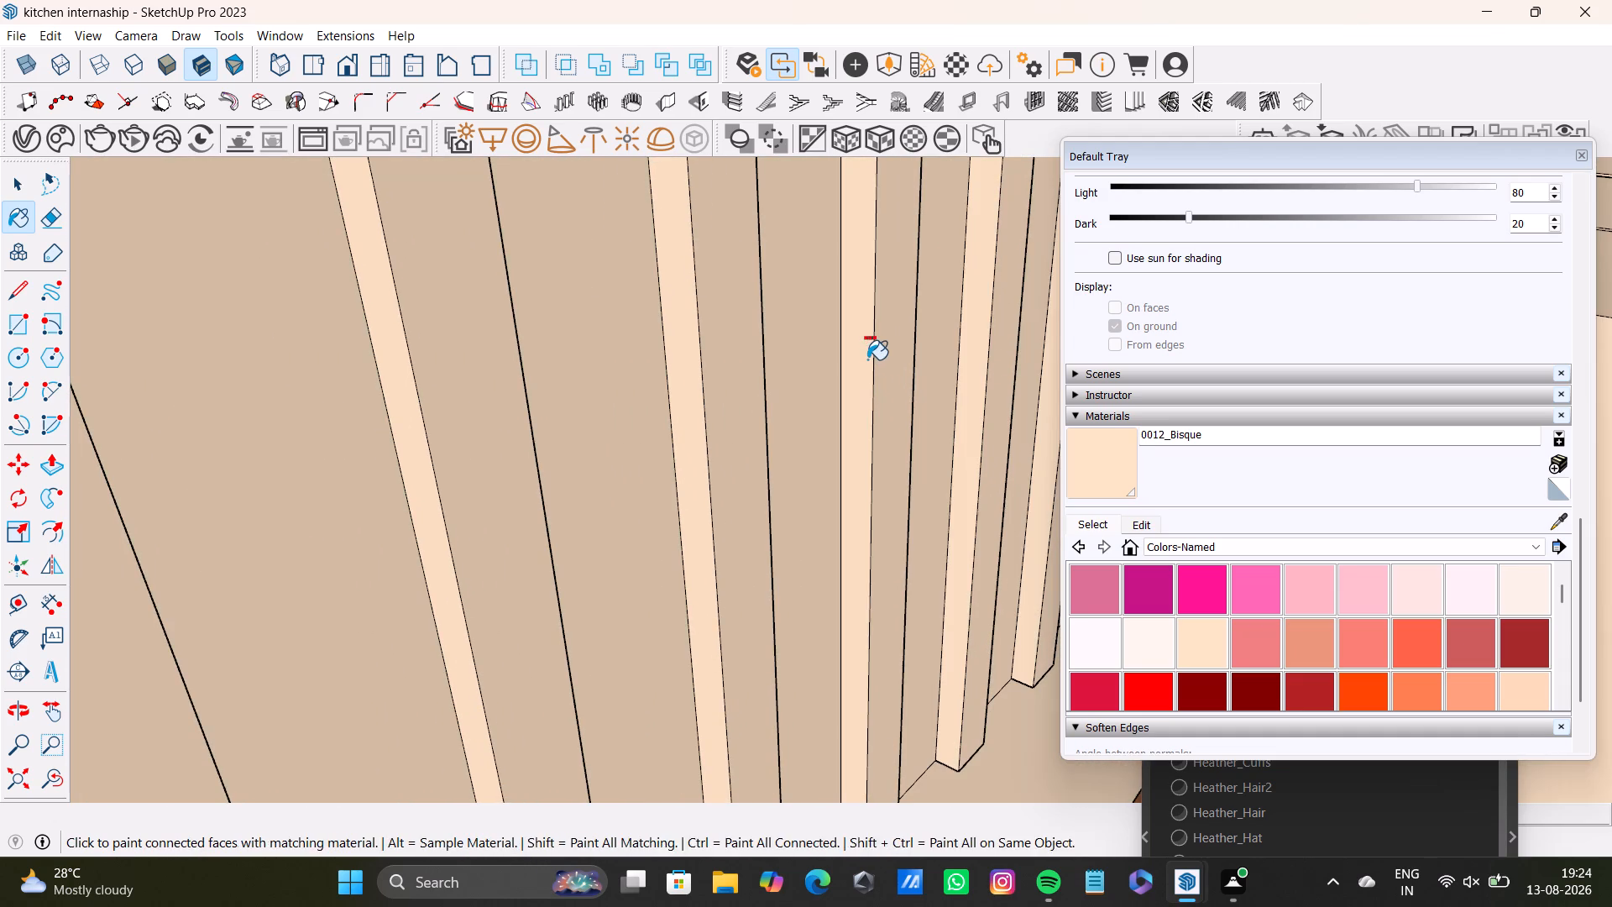
# Select the near side faces of the sixteenth to twenty-second door-wall slats and paint them together with 0012_Bisque.
pyautogui.press('space')
pyautogui.click(864, 359)
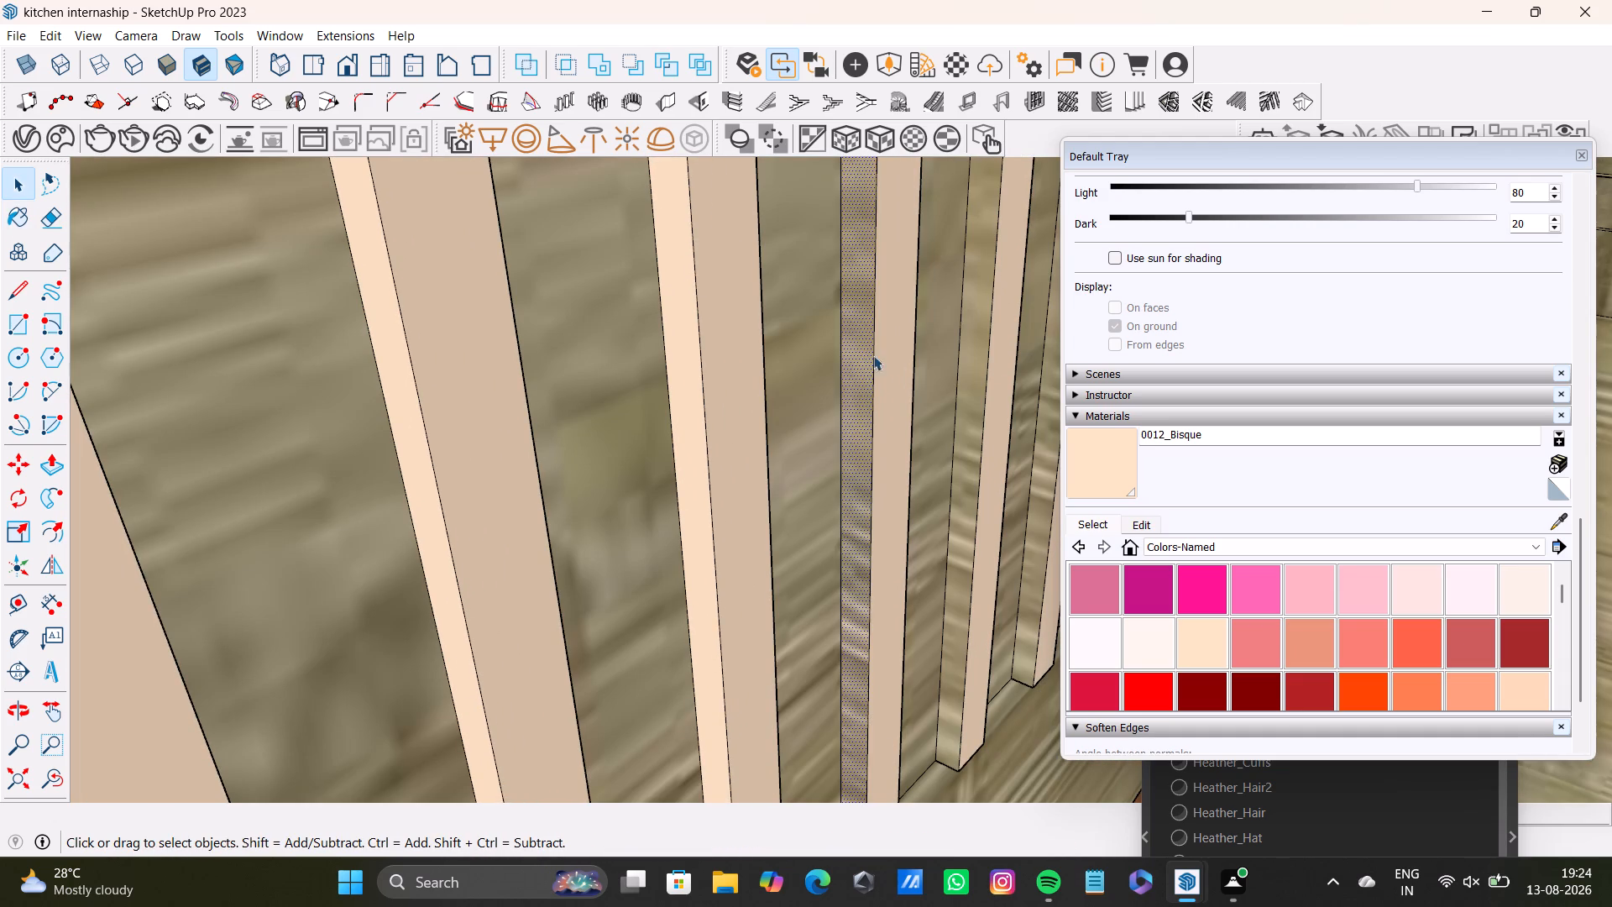
pyautogui.click(979, 323)
pyautogui.keyDown('shift'); pyautogui.moveTo(929, 370); pyautogui.dragTo(803, 381, button='middle'); pyautogui.keyUp('shift')
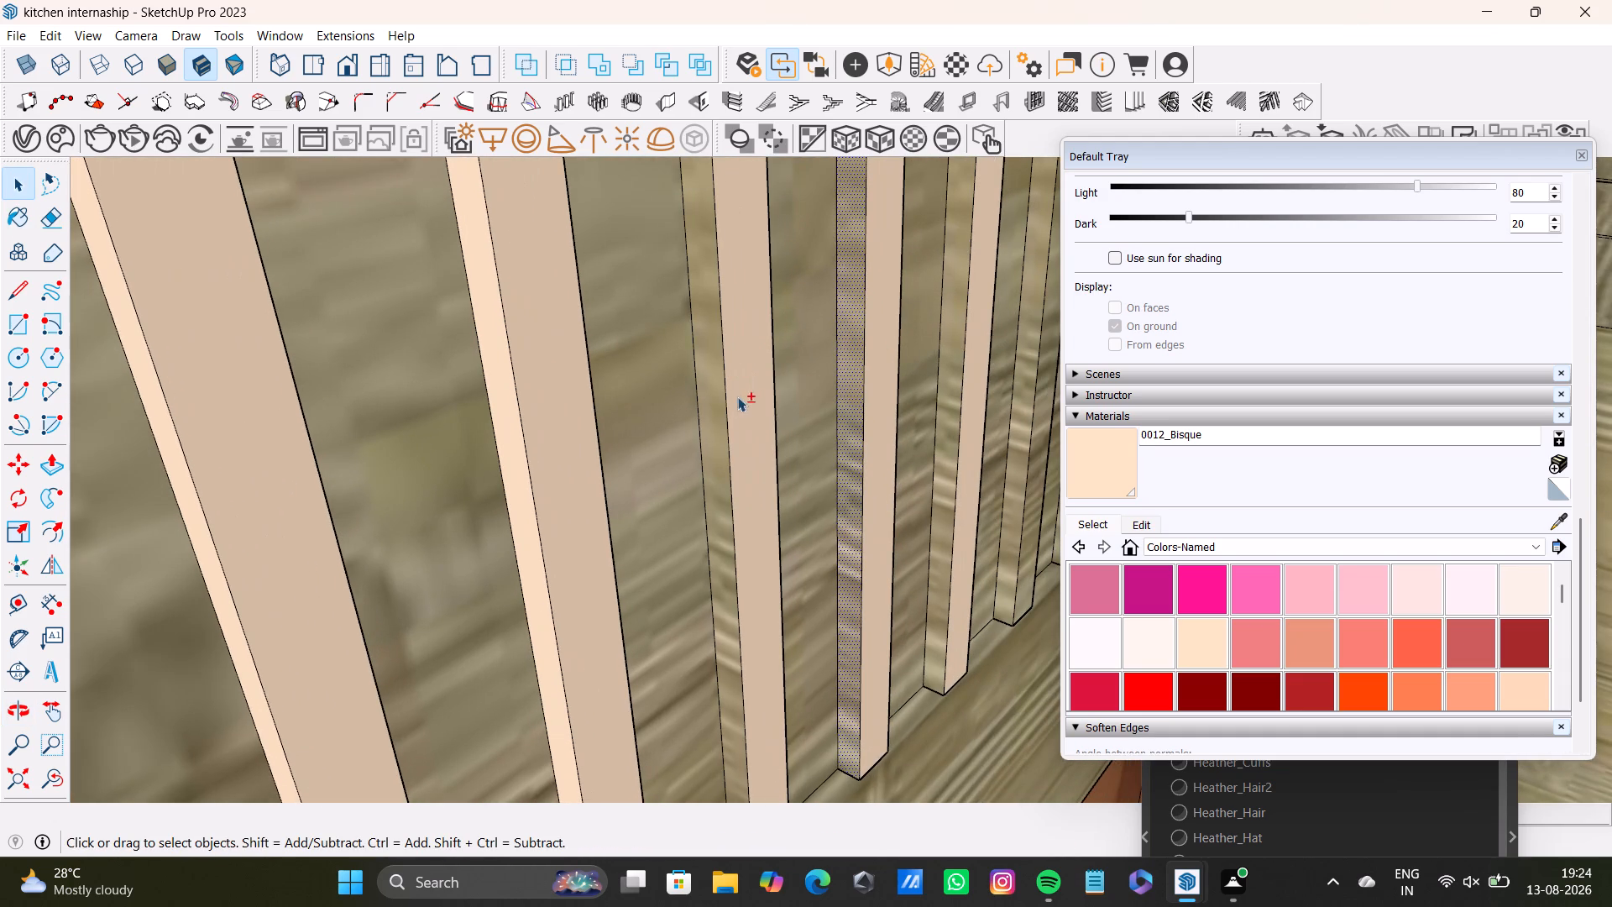
pyautogui.keyDown('shift'); pyautogui.click(714, 398); pyautogui.keyUp('shift')
pyautogui.keyDown('shift'); pyautogui.click(959, 340); pyautogui.keyUp('shift')
pyautogui.keyDown('shift'); pyautogui.click(1034, 315); pyautogui.keyUp('shift')
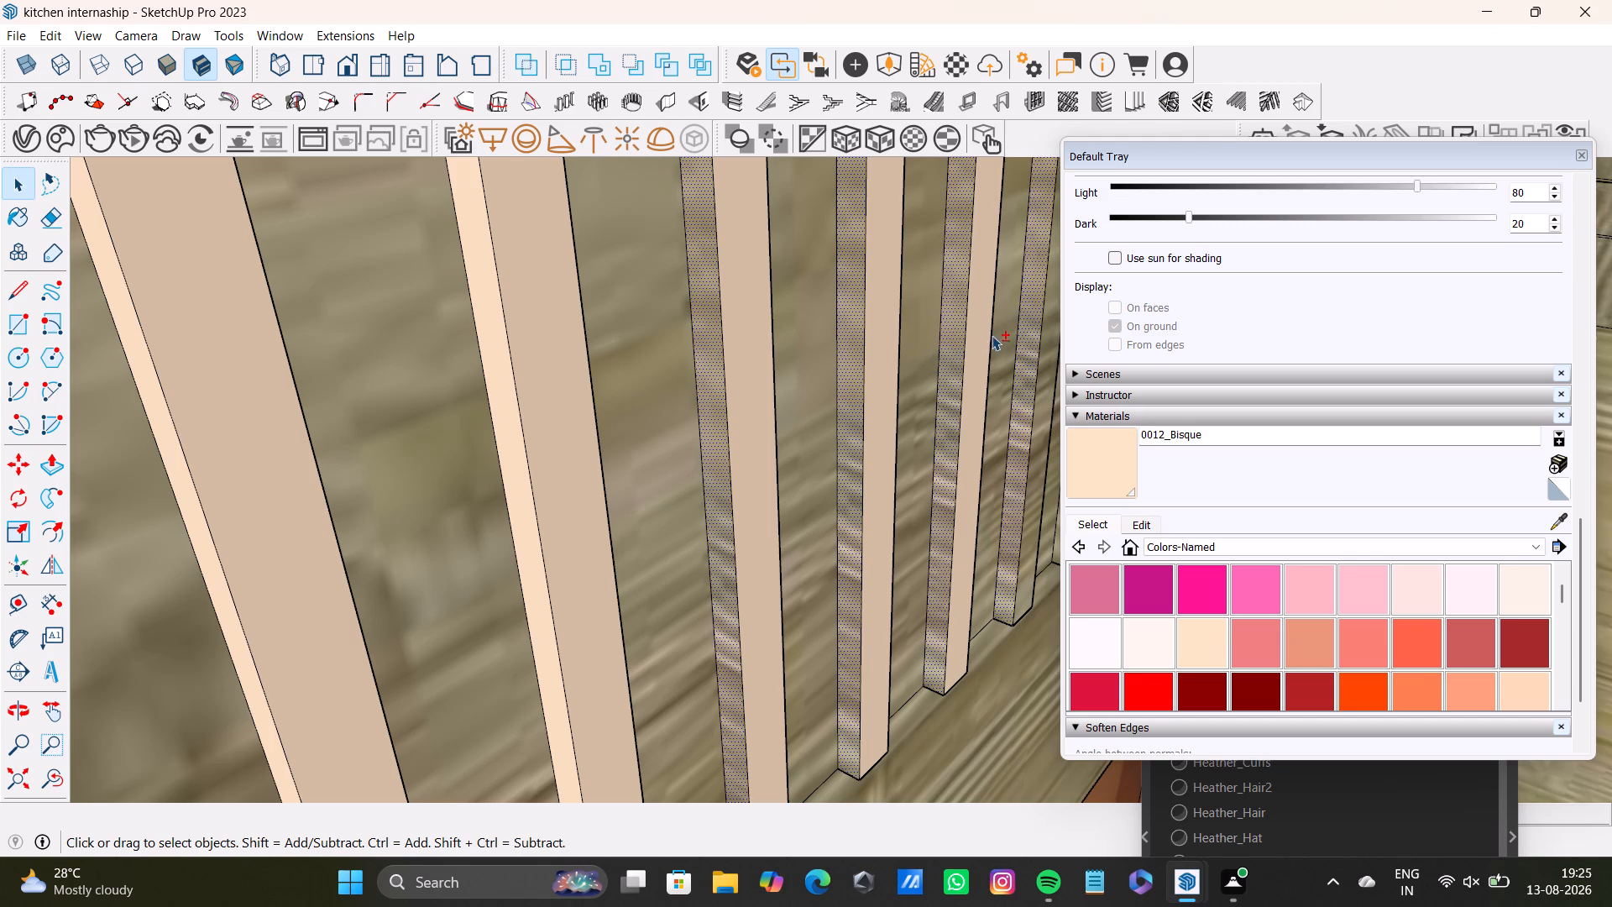
pyautogui.keyDown('shift'); pyautogui.moveTo(992, 334); pyautogui.dragTo(644, 464, button='middle'); pyautogui.keyUp('shift')
pyautogui.keyDown('shift'); pyautogui.click(809, 387); pyautogui.keyUp('shift')
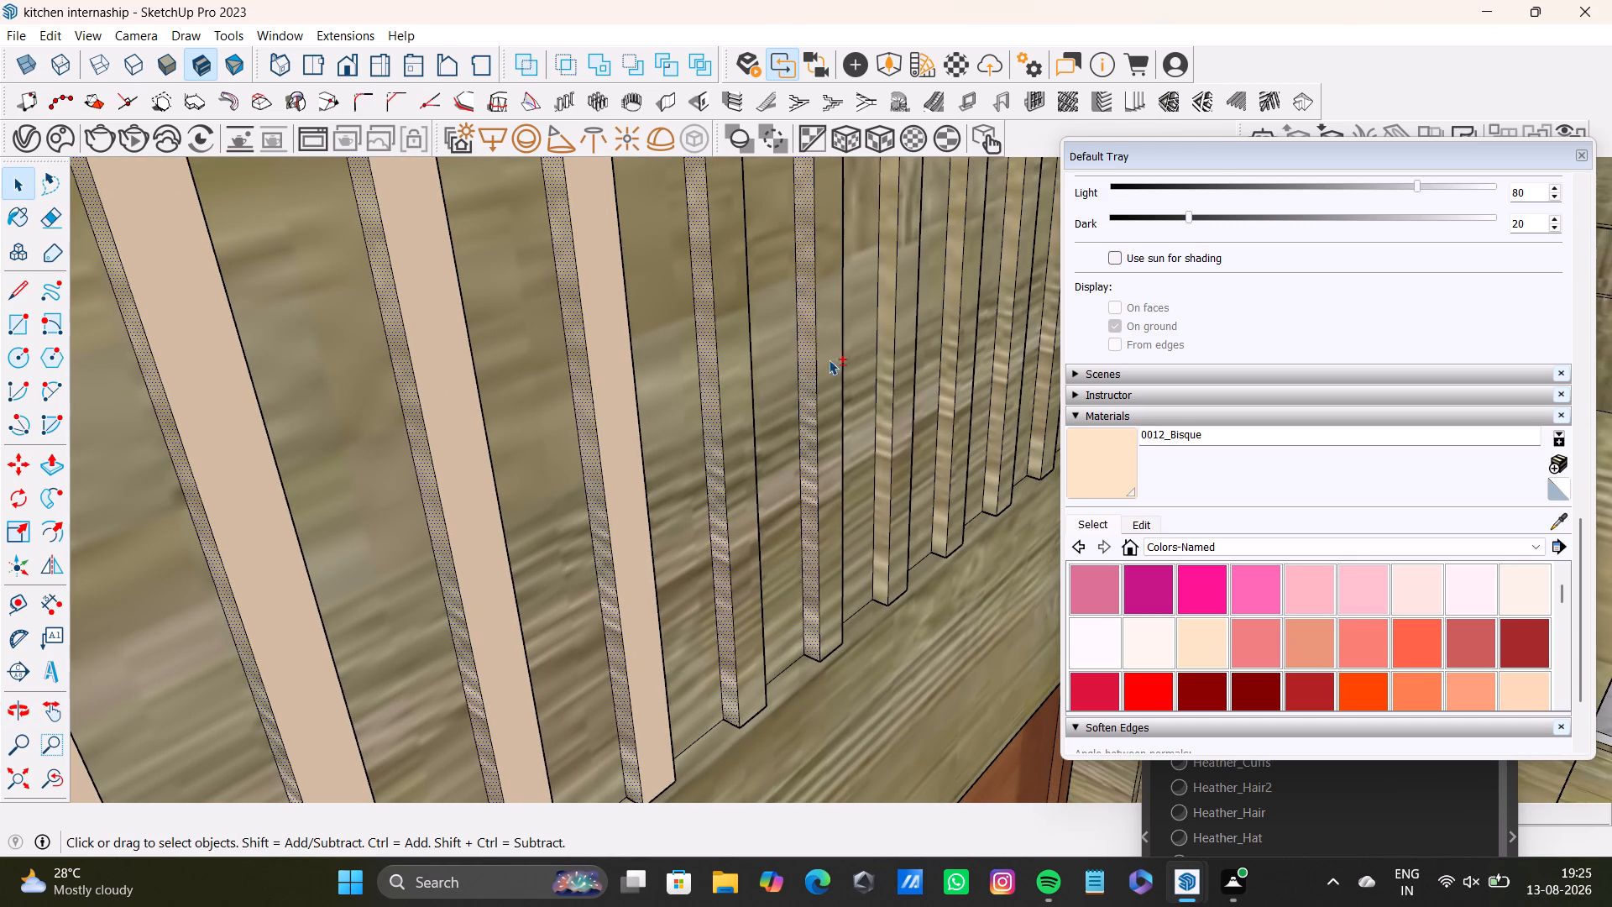
pyautogui.keyDown('shift'); pyautogui.click(895, 338); pyautogui.keyUp('shift')
pyautogui.keyDown('shift'); pyautogui.click(888, 328); pyautogui.keyUp('shift')
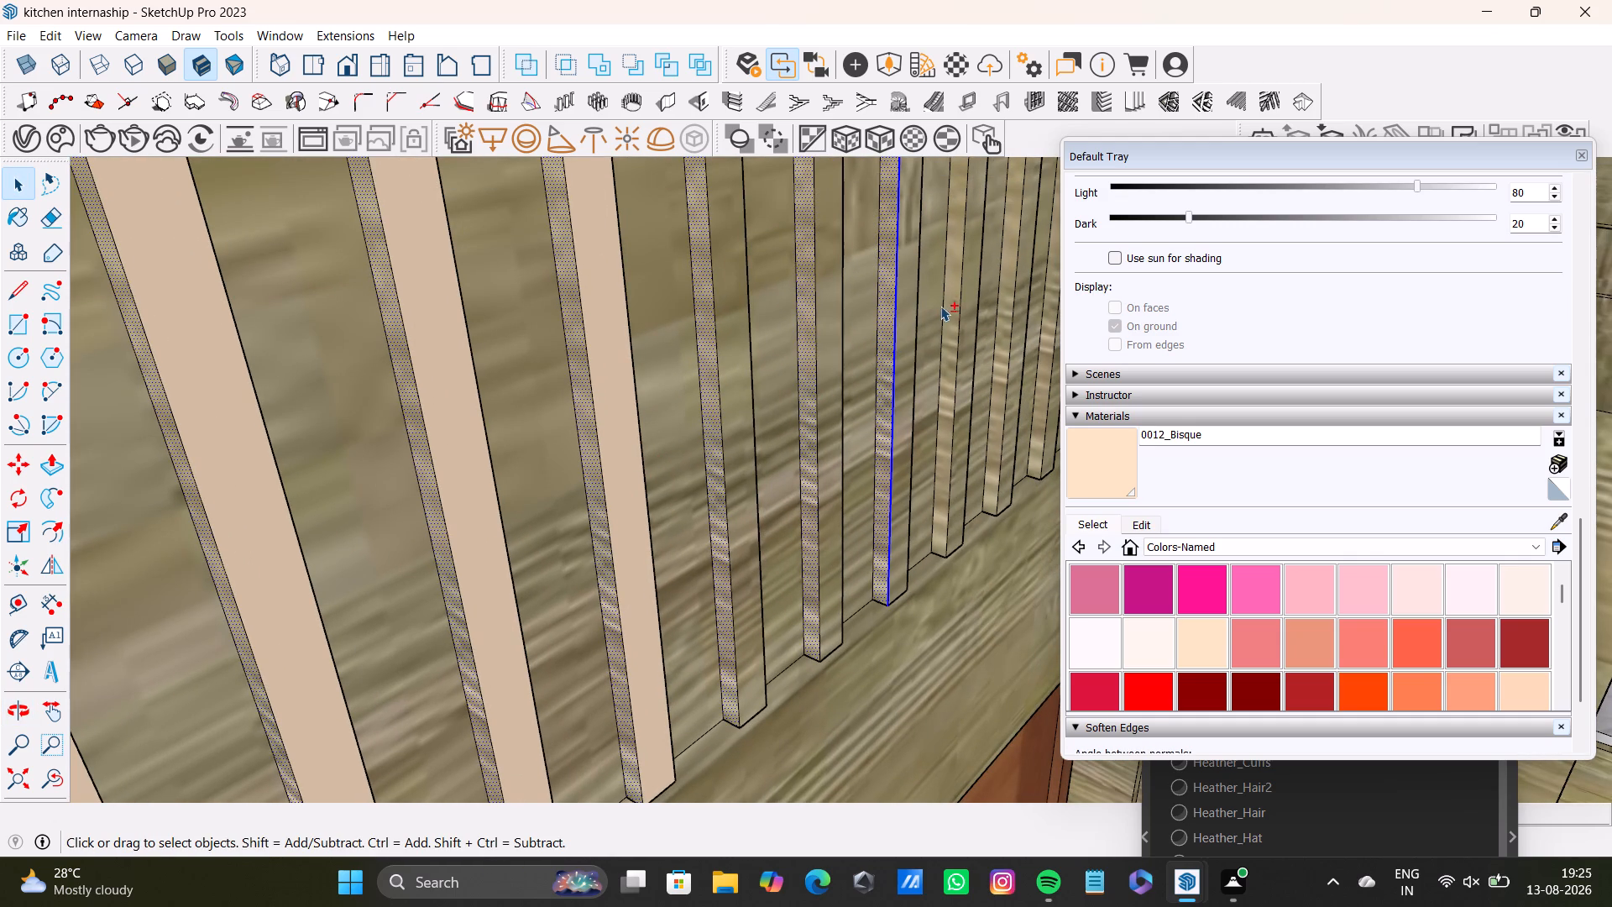
pyautogui.keyDown('shift'); pyautogui.click(950, 306); pyautogui.keyUp('shift')
pyautogui.keyDown('shift'); pyautogui.click(963, 309); pyautogui.keyUp('shift')
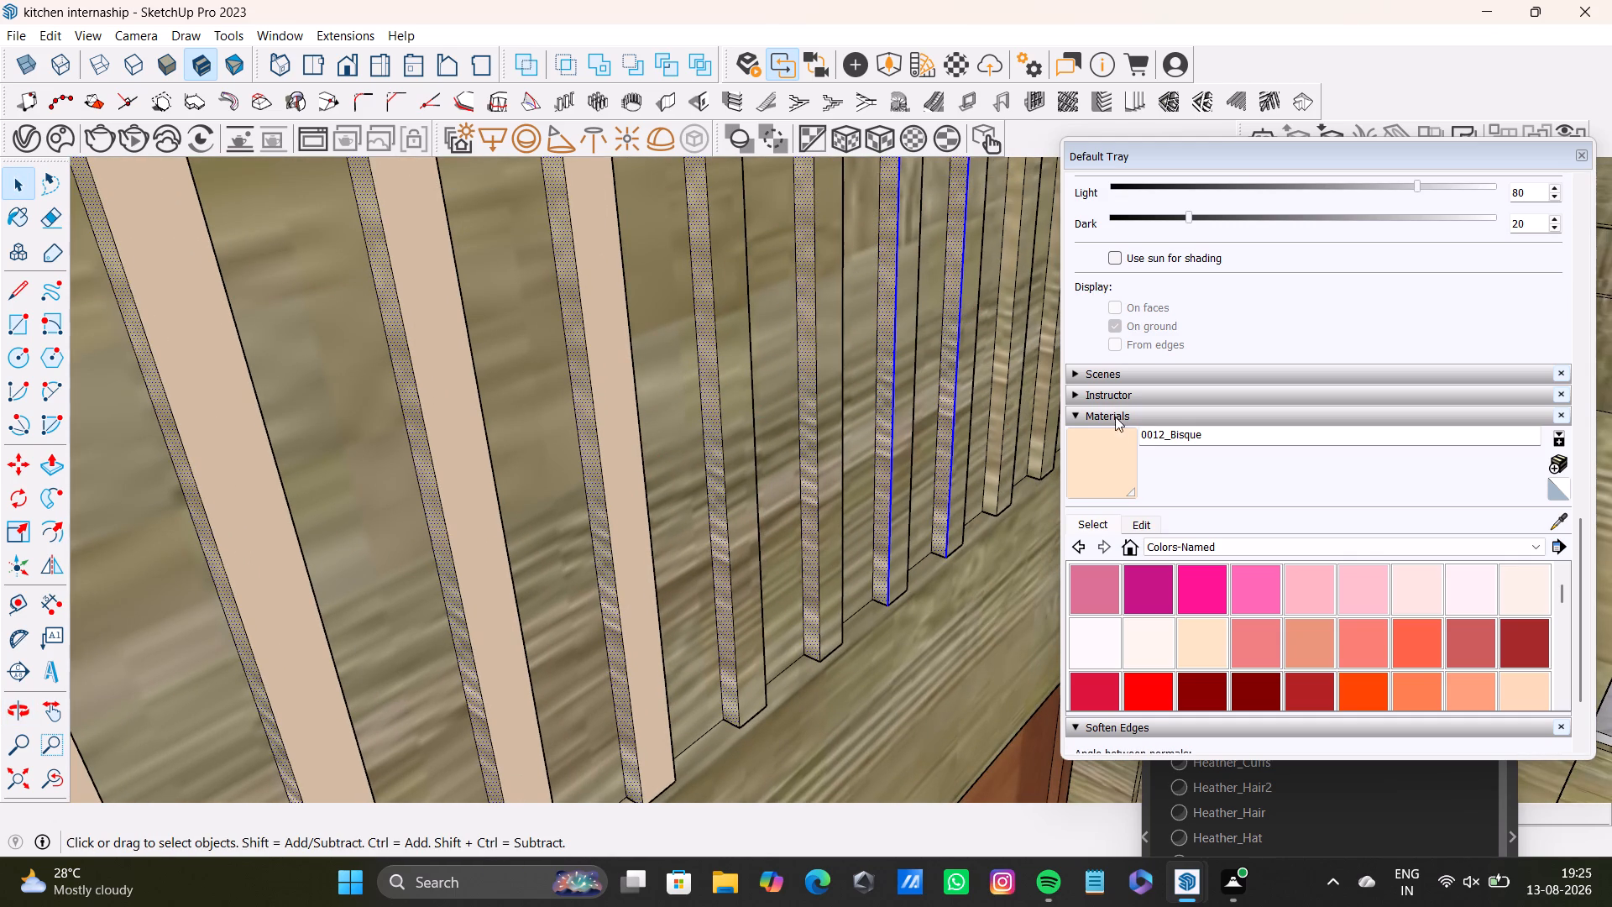
pyautogui.keyDown('shift'); pyautogui.click(1098, 457); pyautogui.keyUp('shift')
pyautogui.keyDown('shift'); pyautogui.click(714, 465); pyautogui.keyUp('shift')
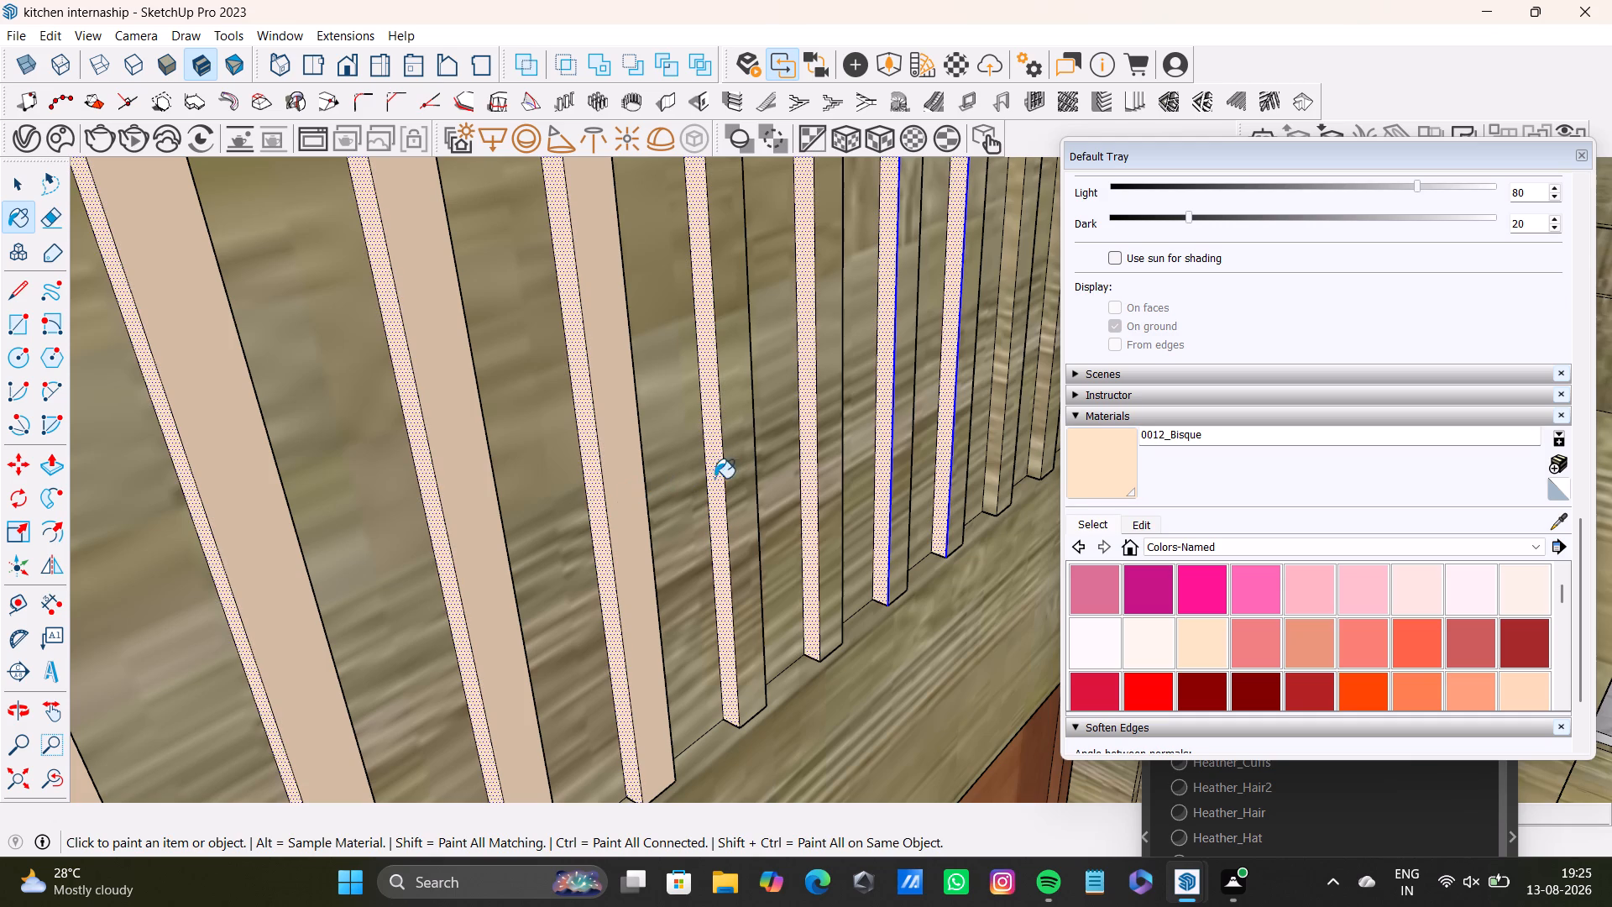
# Paint the front faces of the nineteenth to twenty-second door-wall slats with 0012_Bisque.
pyautogui.keyDown('shift'); pyautogui.click(728, 449); pyautogui.keyUp('shift')
pyautogui.keyDown('shift'); pyautogui.click(829, 414); pyautogui.keyUp('shift')
pyautogui.keyDown('shift'); pyautogui.click(899, 379); pyautogui.keyUp('shift')
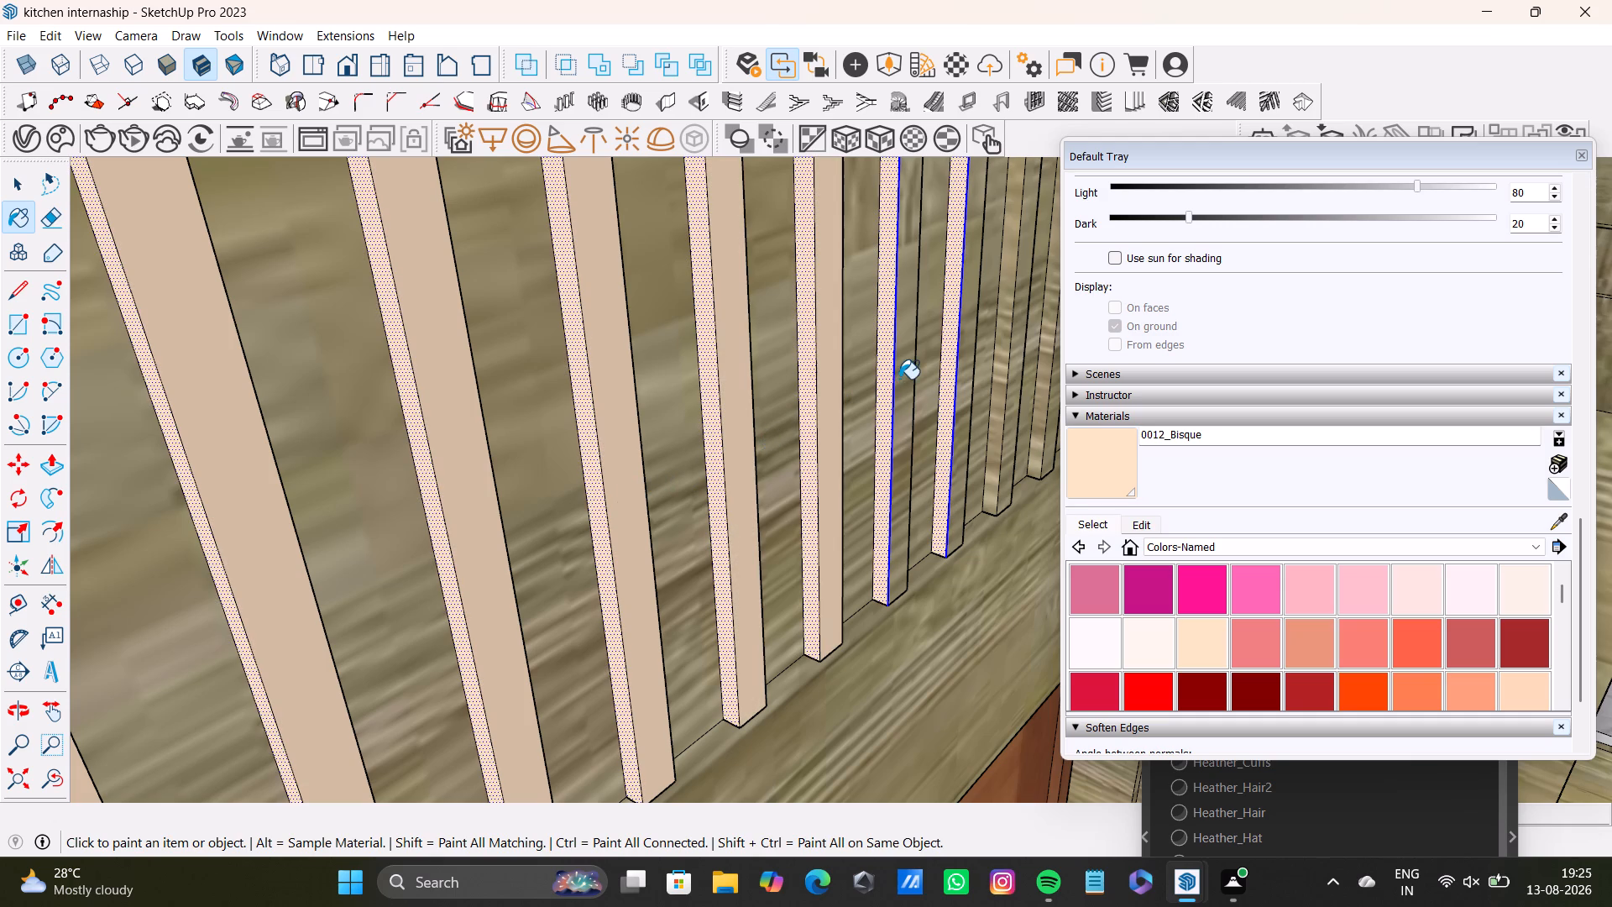
pyautogui.click(952, 362)
pyautogui.click(970, 365)
# Paint the top faces of the nineteenth to twenty-second door-wall slats with 0012_Bisque.
pyautogui.scroll(-14, 916, 394)
pyautogui.keyDown('shift'); pyautogui.moveTo(887, 370); pyautogui.dragTo(709, 525, button='middle'); pyautogui.keyUp('shift')
pyautogui.scroll(3, 681, 450)
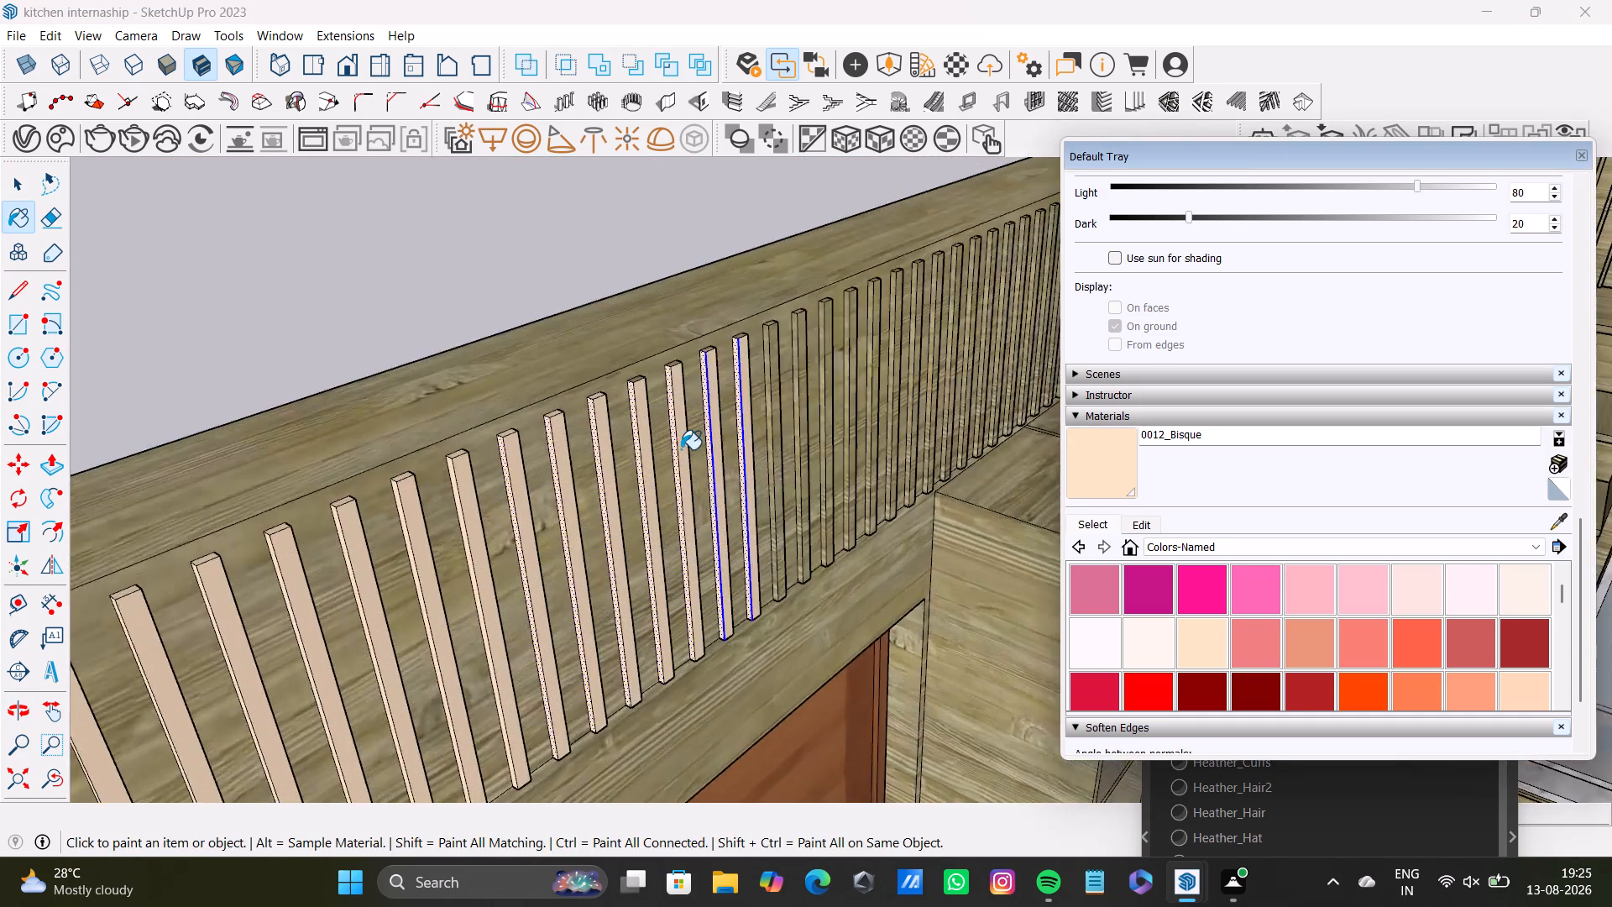
pyautogui.scroll(3, 681, 449)
pyautogui.moveTo(664, 417); pyautogui.dragTo(639, 539, button='middle')
pyautogui.scroll(3, 627, 496)
pyautogui.click(652, 460)
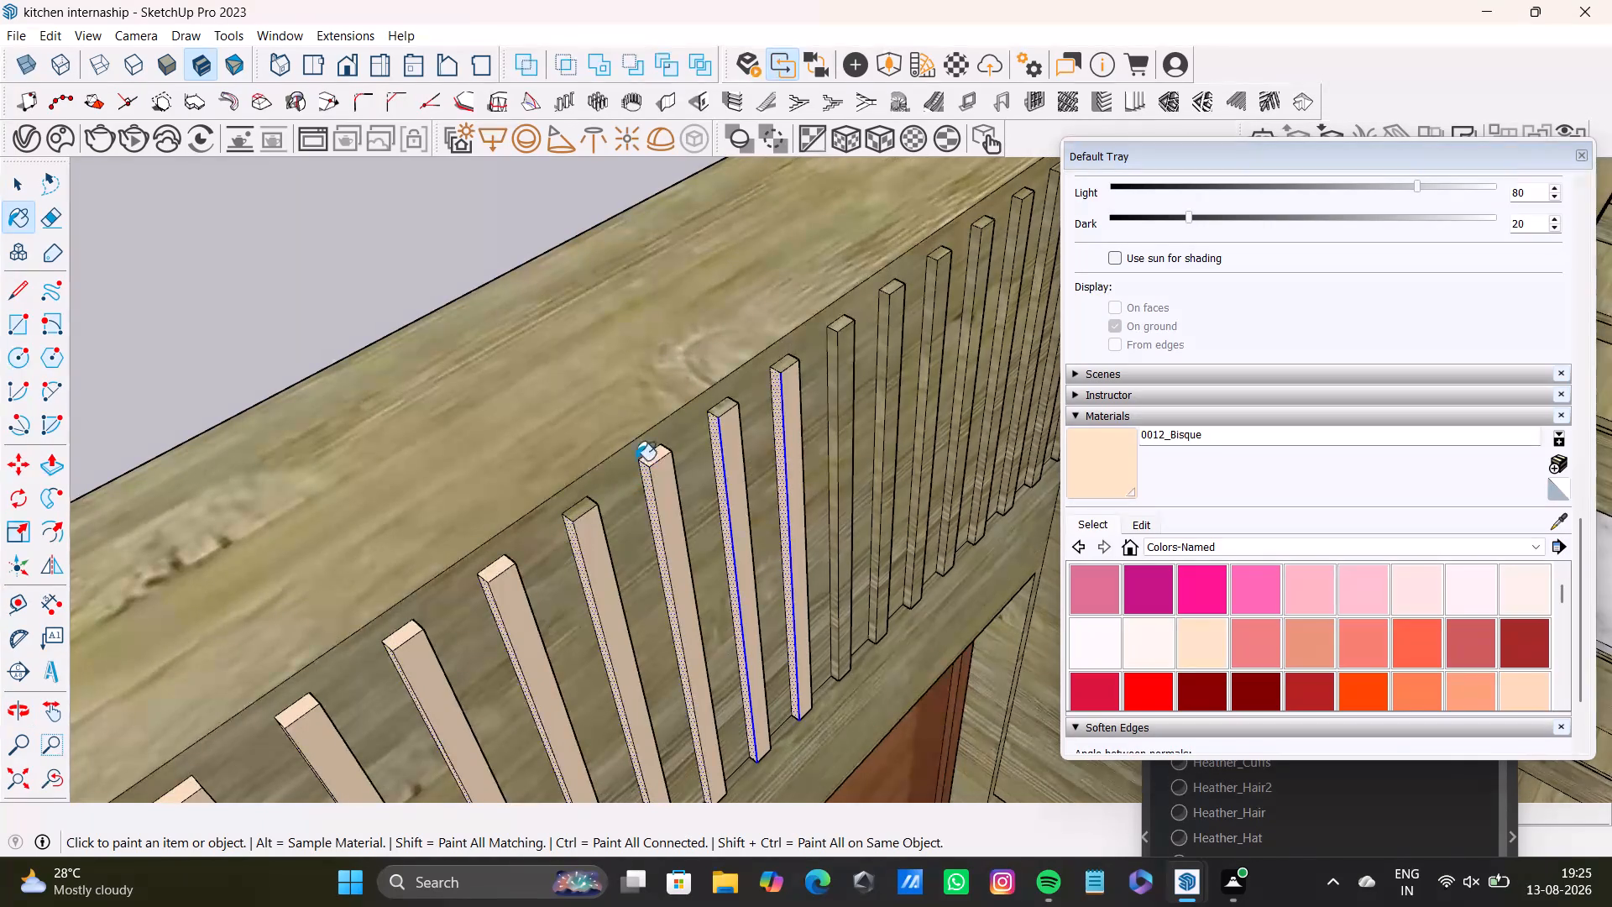
pyautogui.click(580, 508)
pyautogui.click(718, 413)
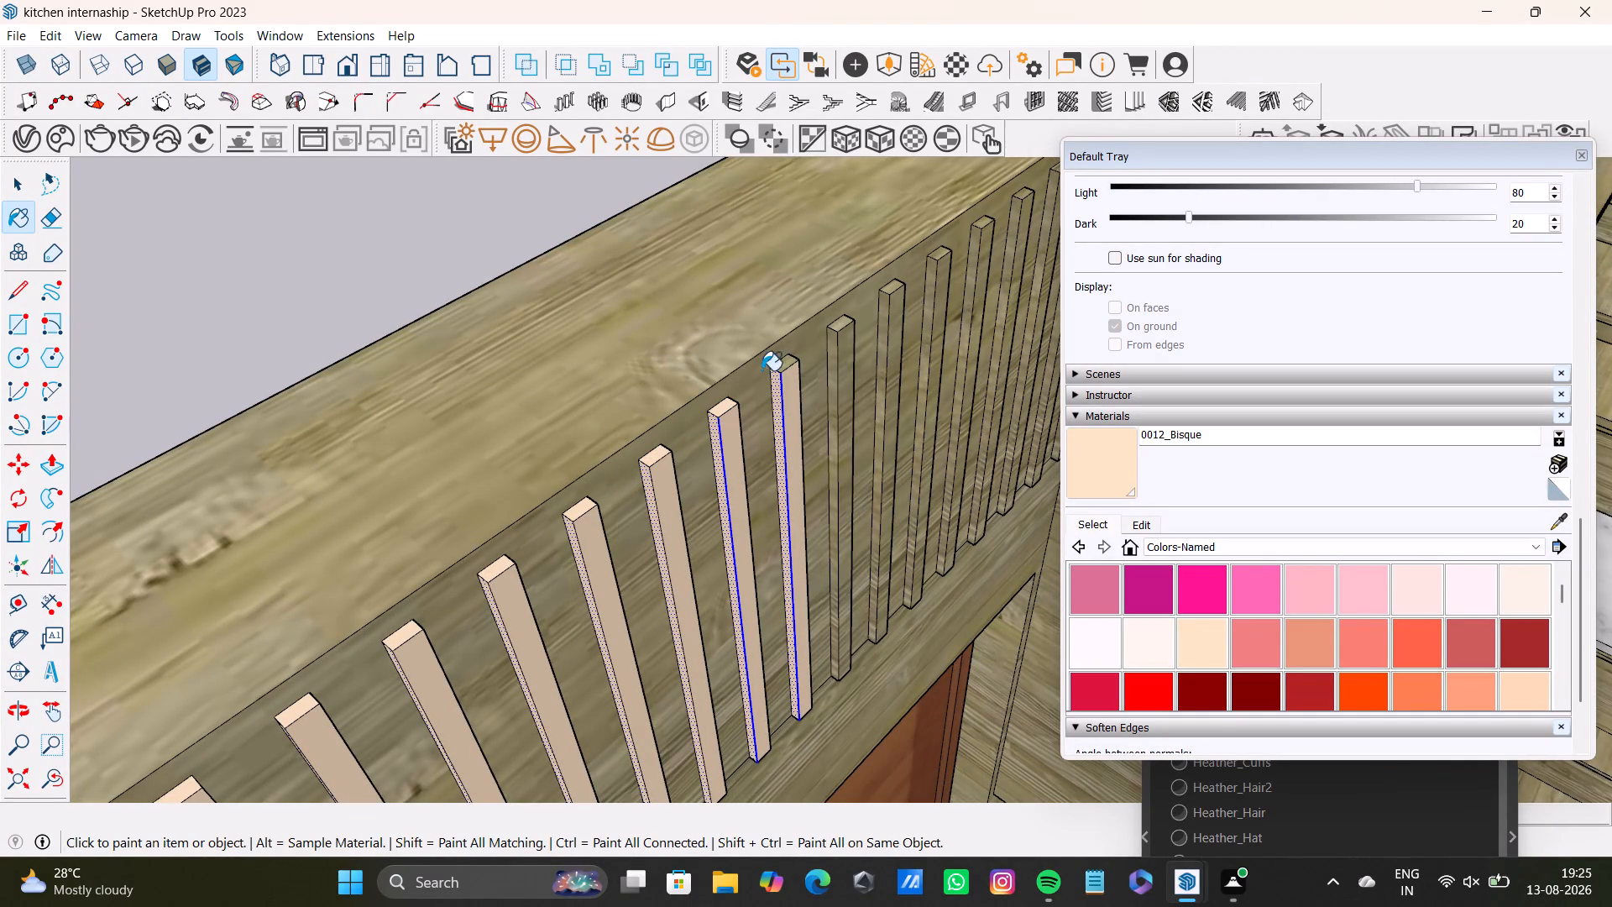
pyautogui.click(778, 370)
# Paint the tops, fronts and near side faces of the twenty-third and twenty-fourth door-wall slats with 0012_Bisque.
pyautogui.click(837, 325)
pyautogui.click(845, 353)
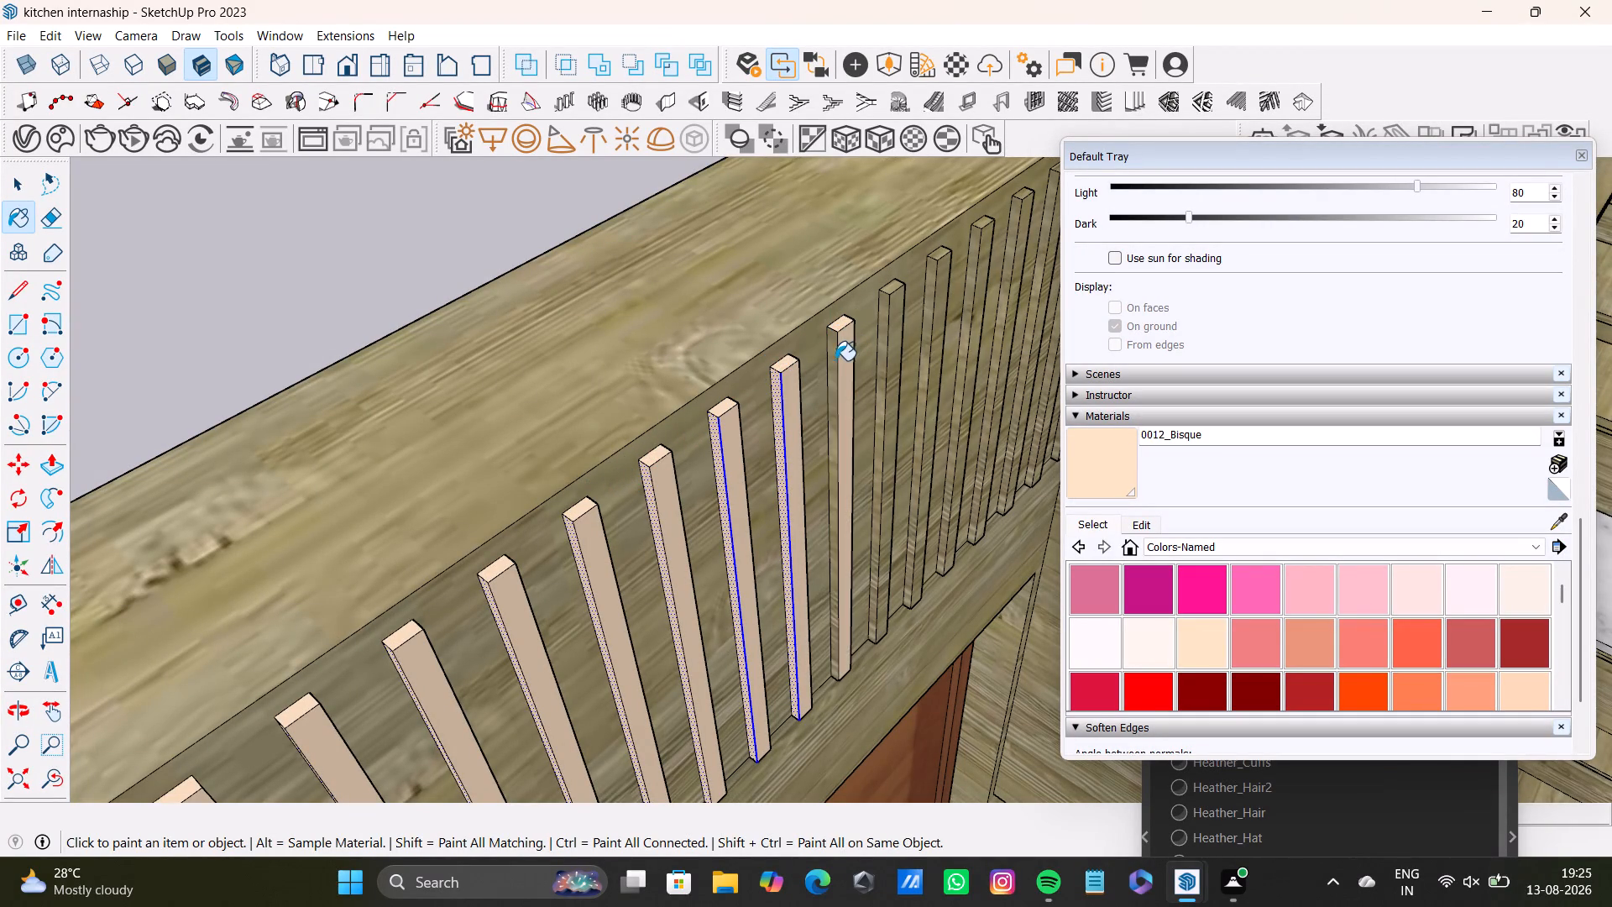
pyautogui.click(833, 354)
pyautogui.click(894, 291)
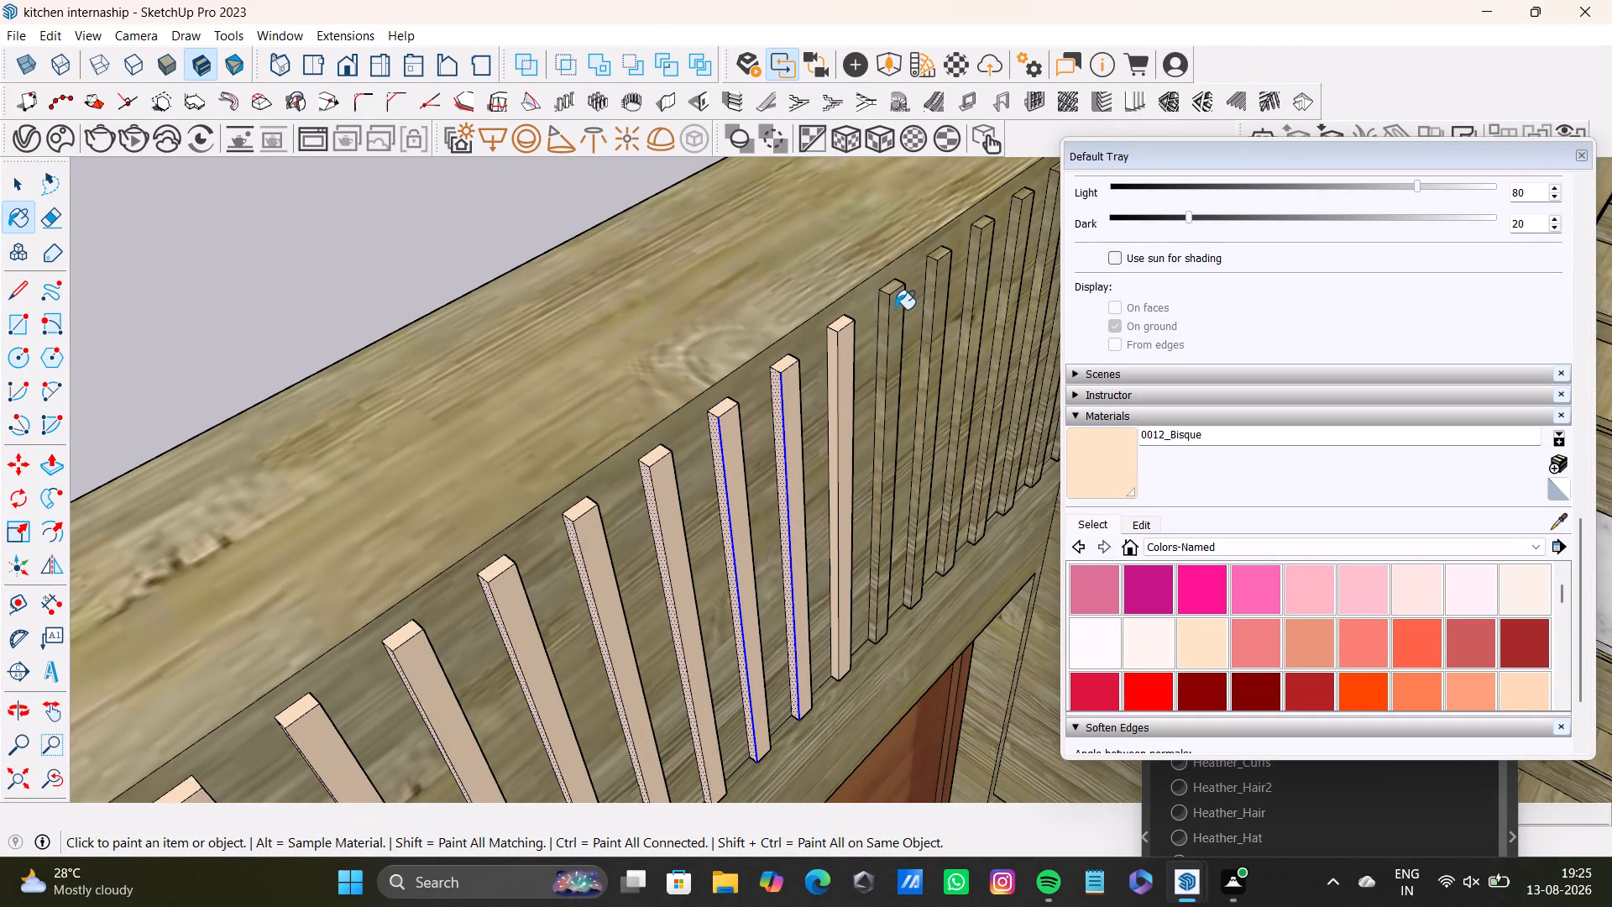
pyautogui.click(894, 309)
pyautogui.click(888, 292)
pyautogui.click(882, 302)
pyautogui.click(889, 289)
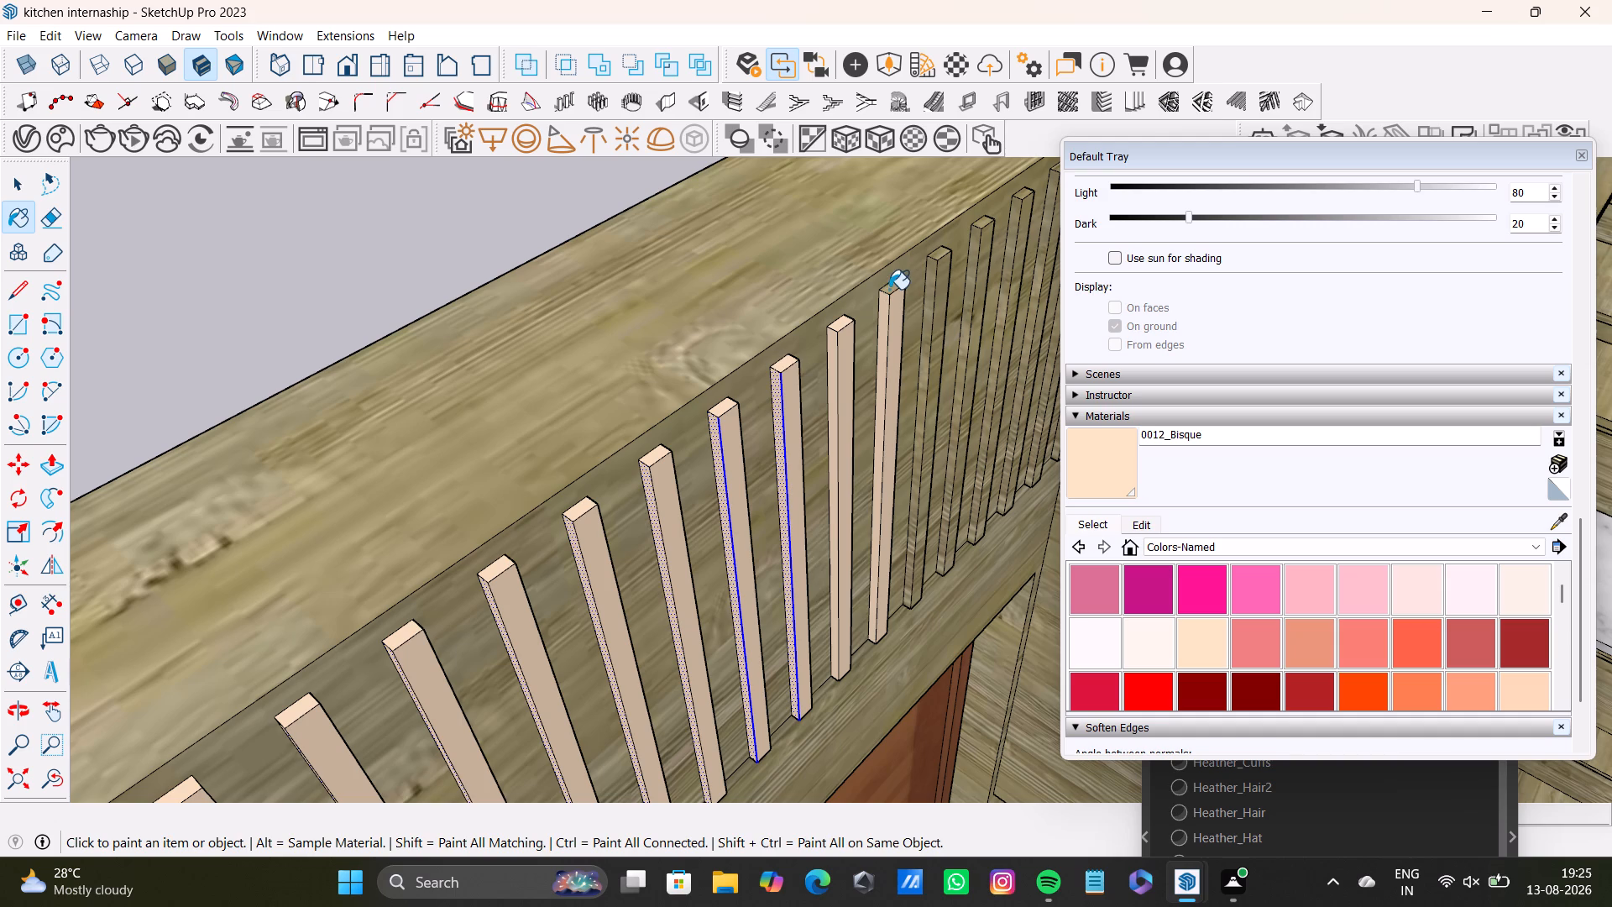
# Paint the far side faces of the nineteenth to twenty-fourth door-wall slats with 0012_Bisque.
pyautogui.moveTo(914, 328); pyautogui.dragTo(426, 354, button='middle')
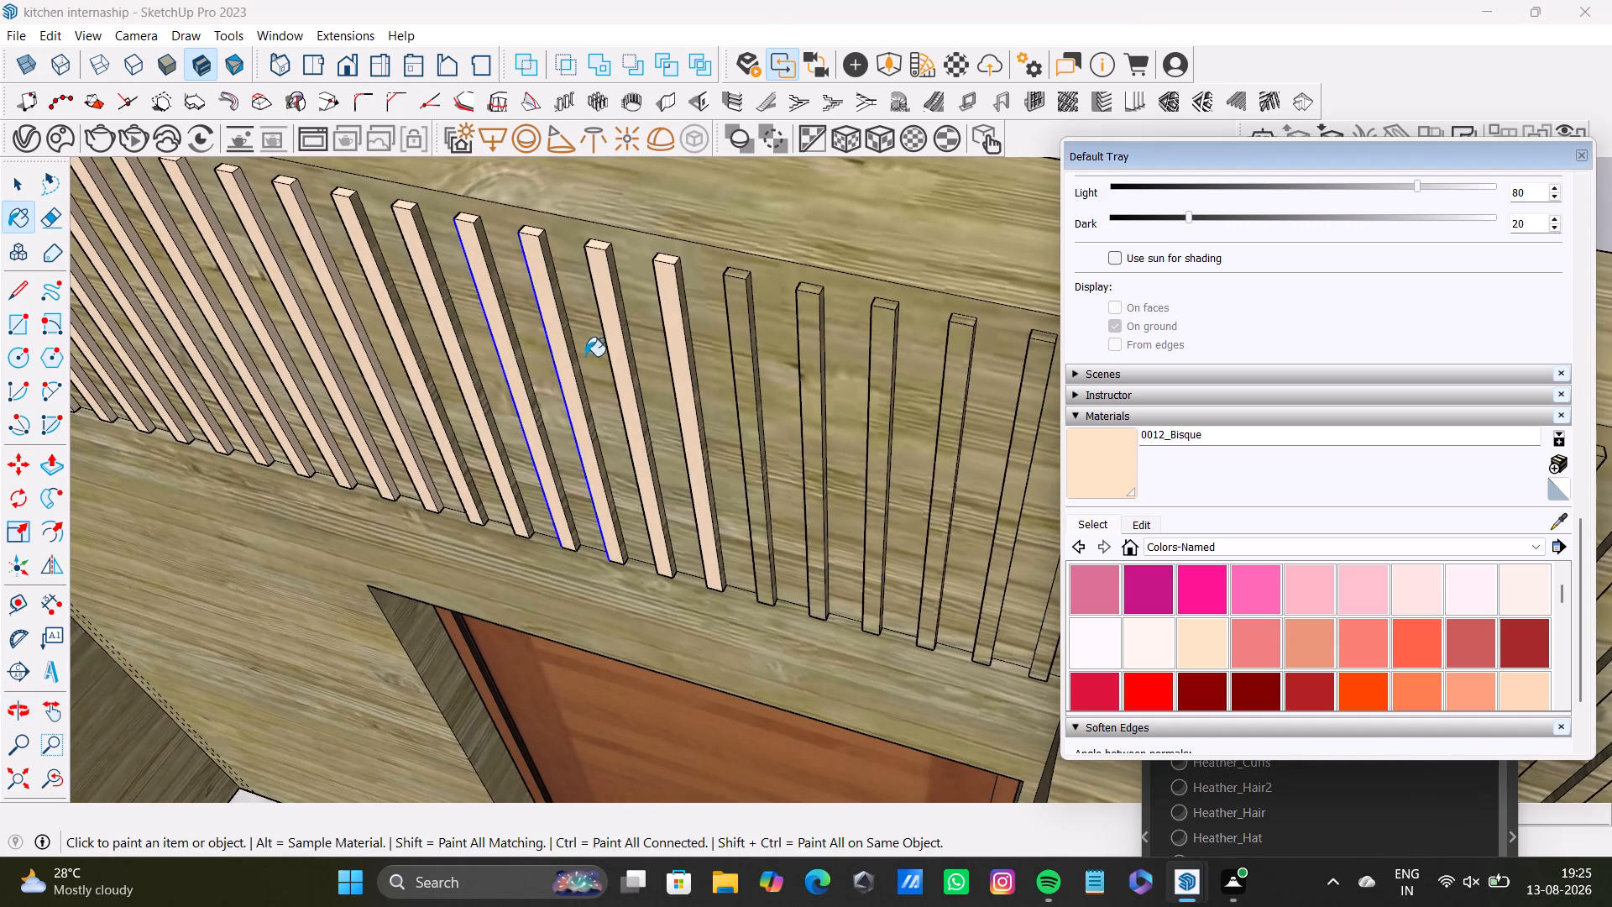
pyautogui.moveTo(397, 331); pyautogui.dragTo(367, 234, button='middle')
pyautogui.click(405, 228)
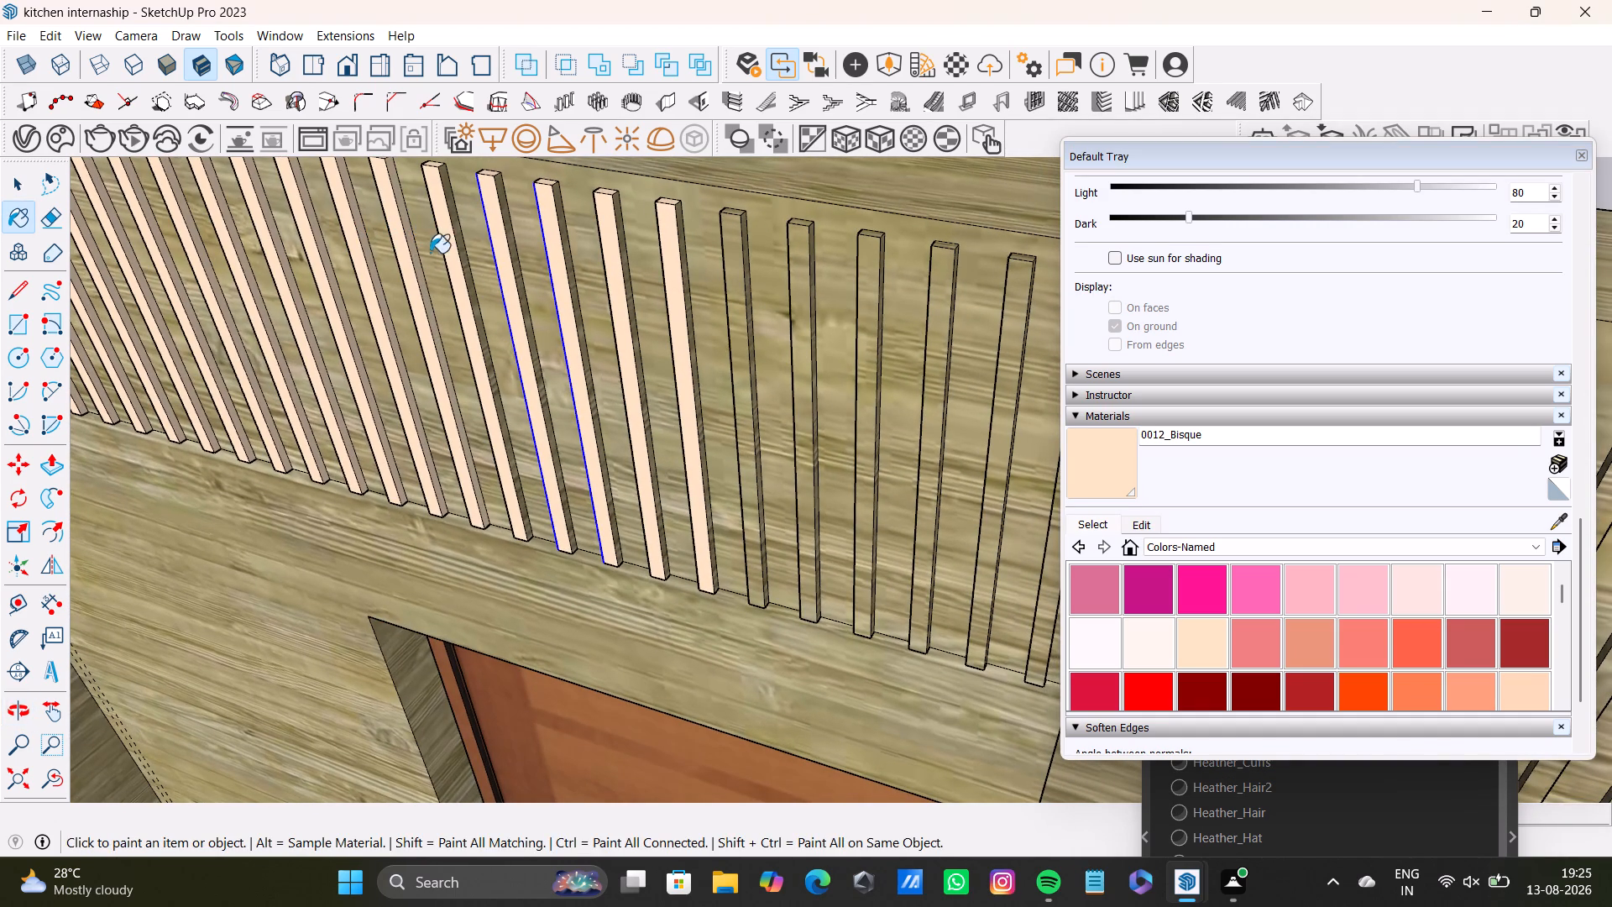
pyautogui.click(463, 259)
pyautogui.click(471, 275)
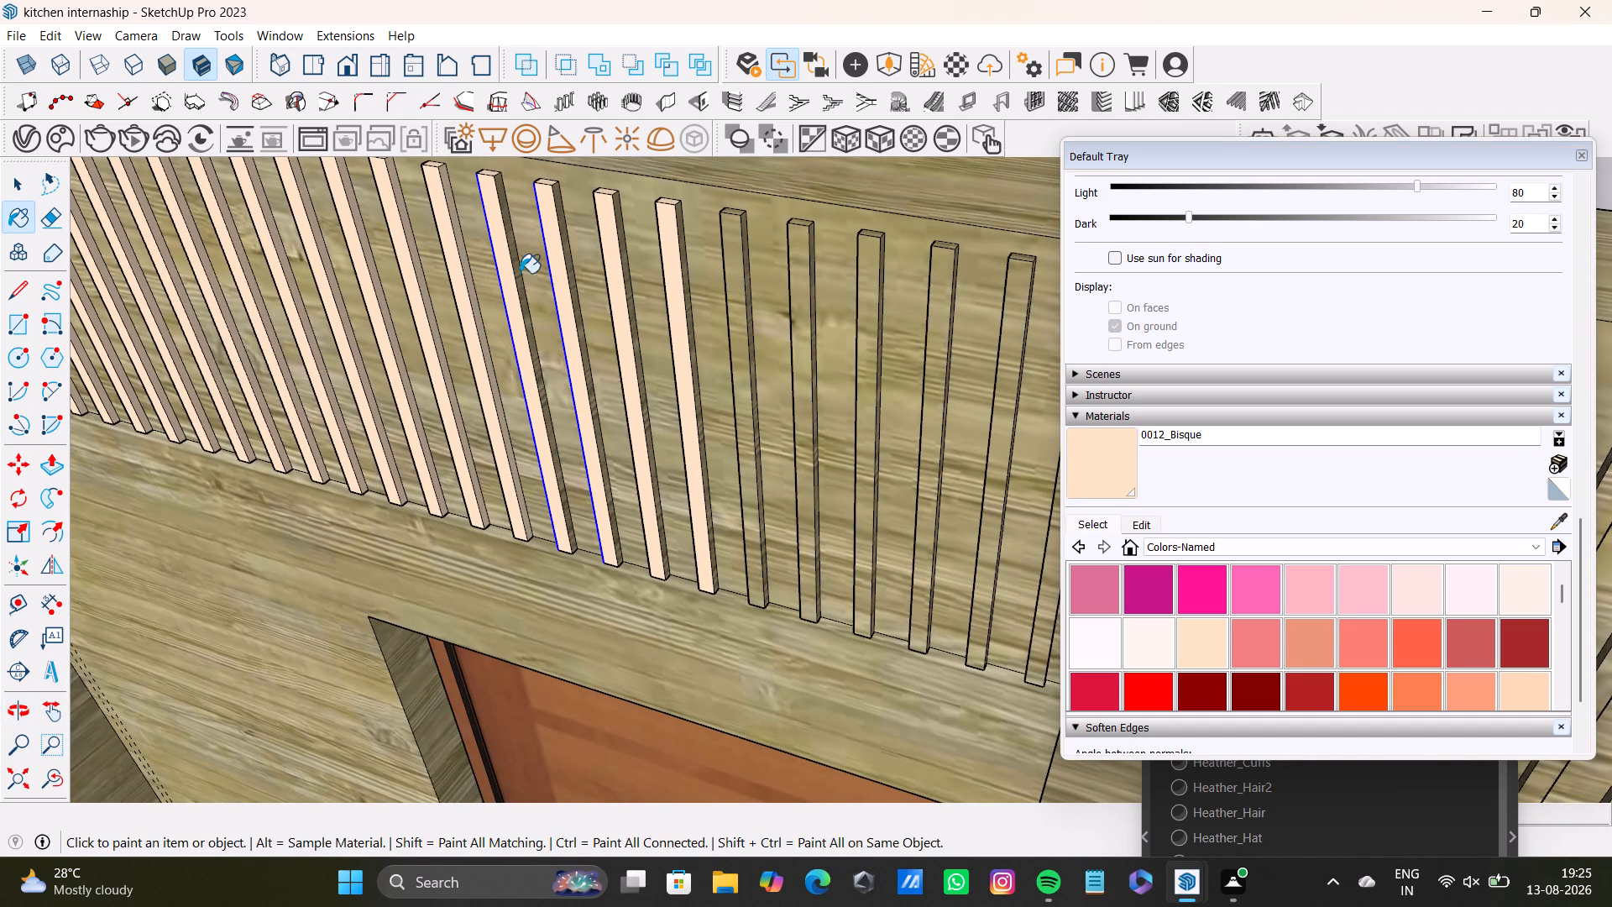
pyautogui.click(518, 281)
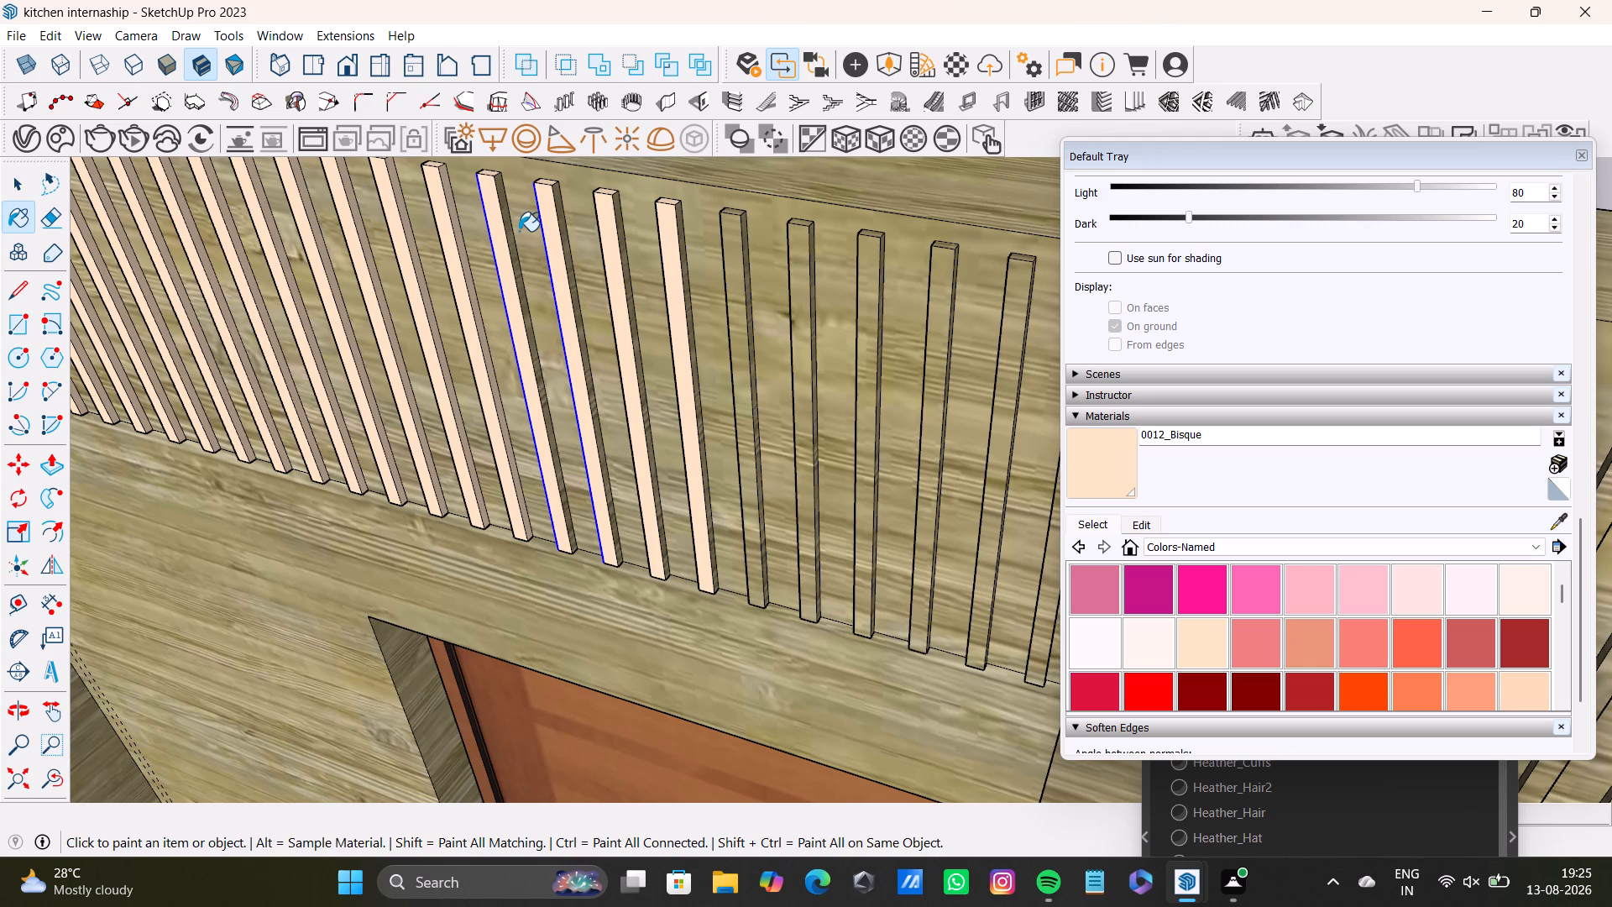
pyautogui.scroll(3, 556, 303)
pyautogui.click(585, 307)
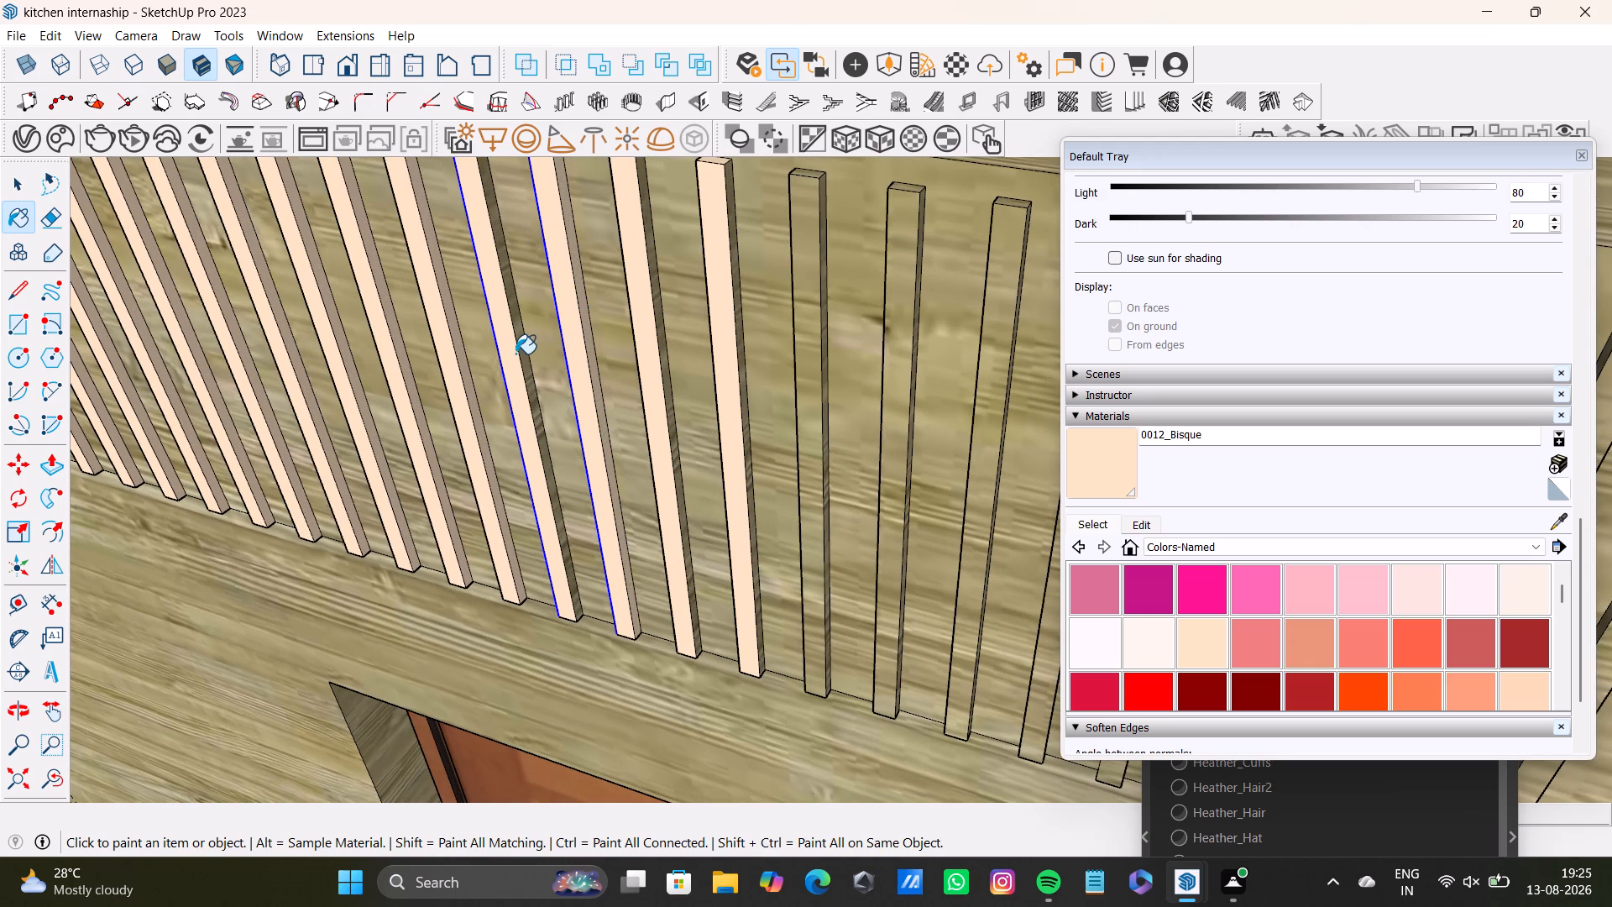
pyautogui.click(527, 359)
pyautogui.click(661, 355)
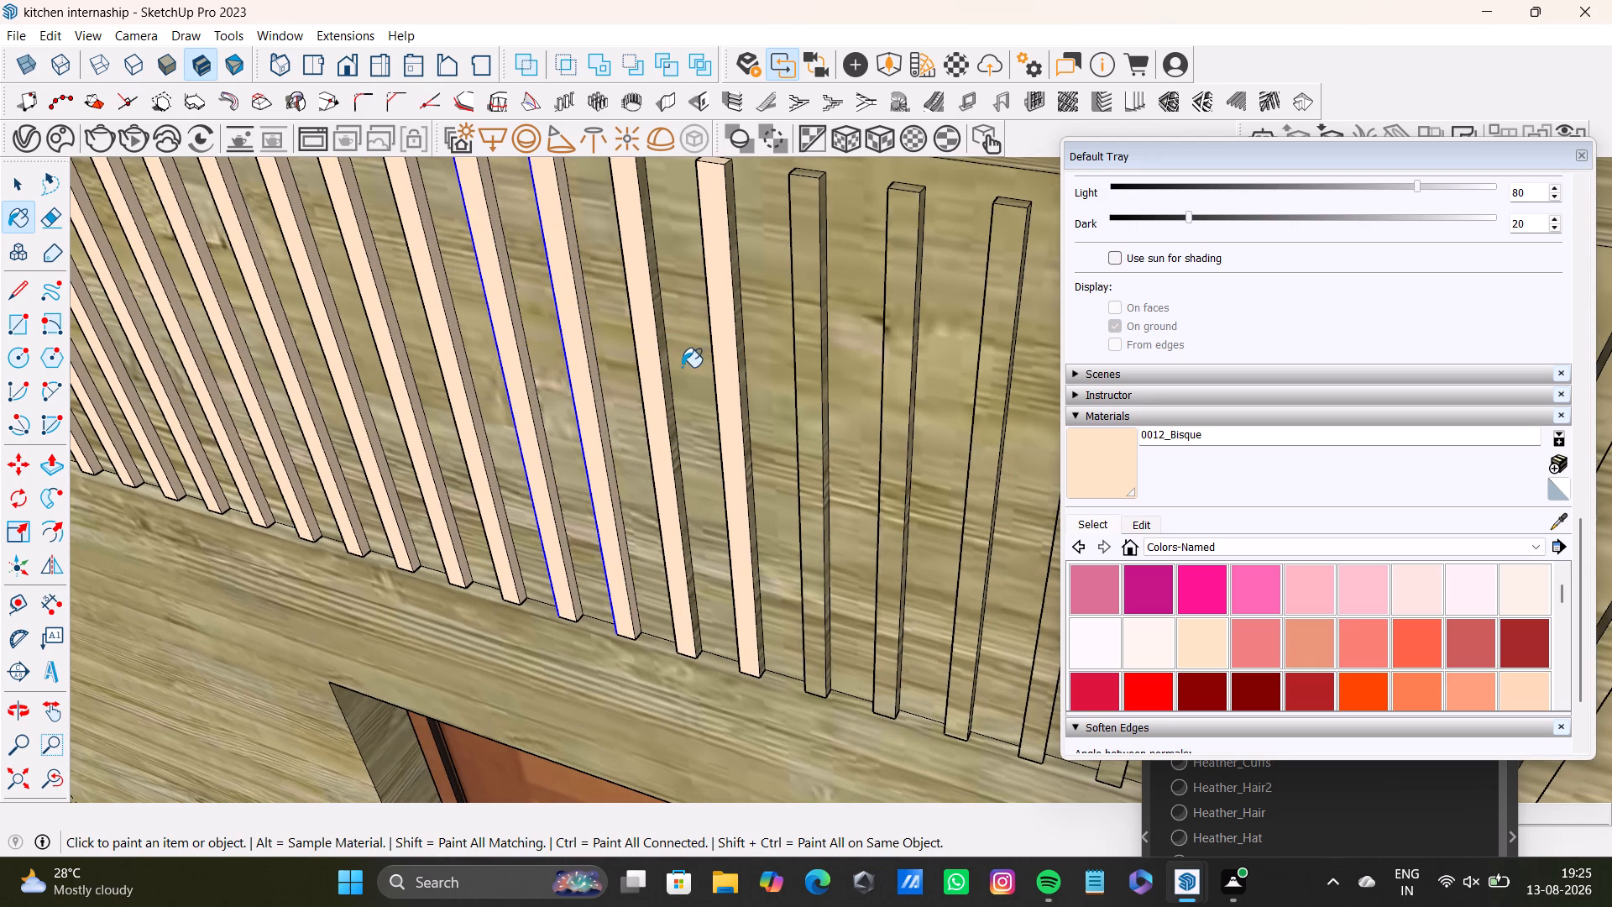
pyautogui.click(667, 373)
pyautogui.click(743, 378)
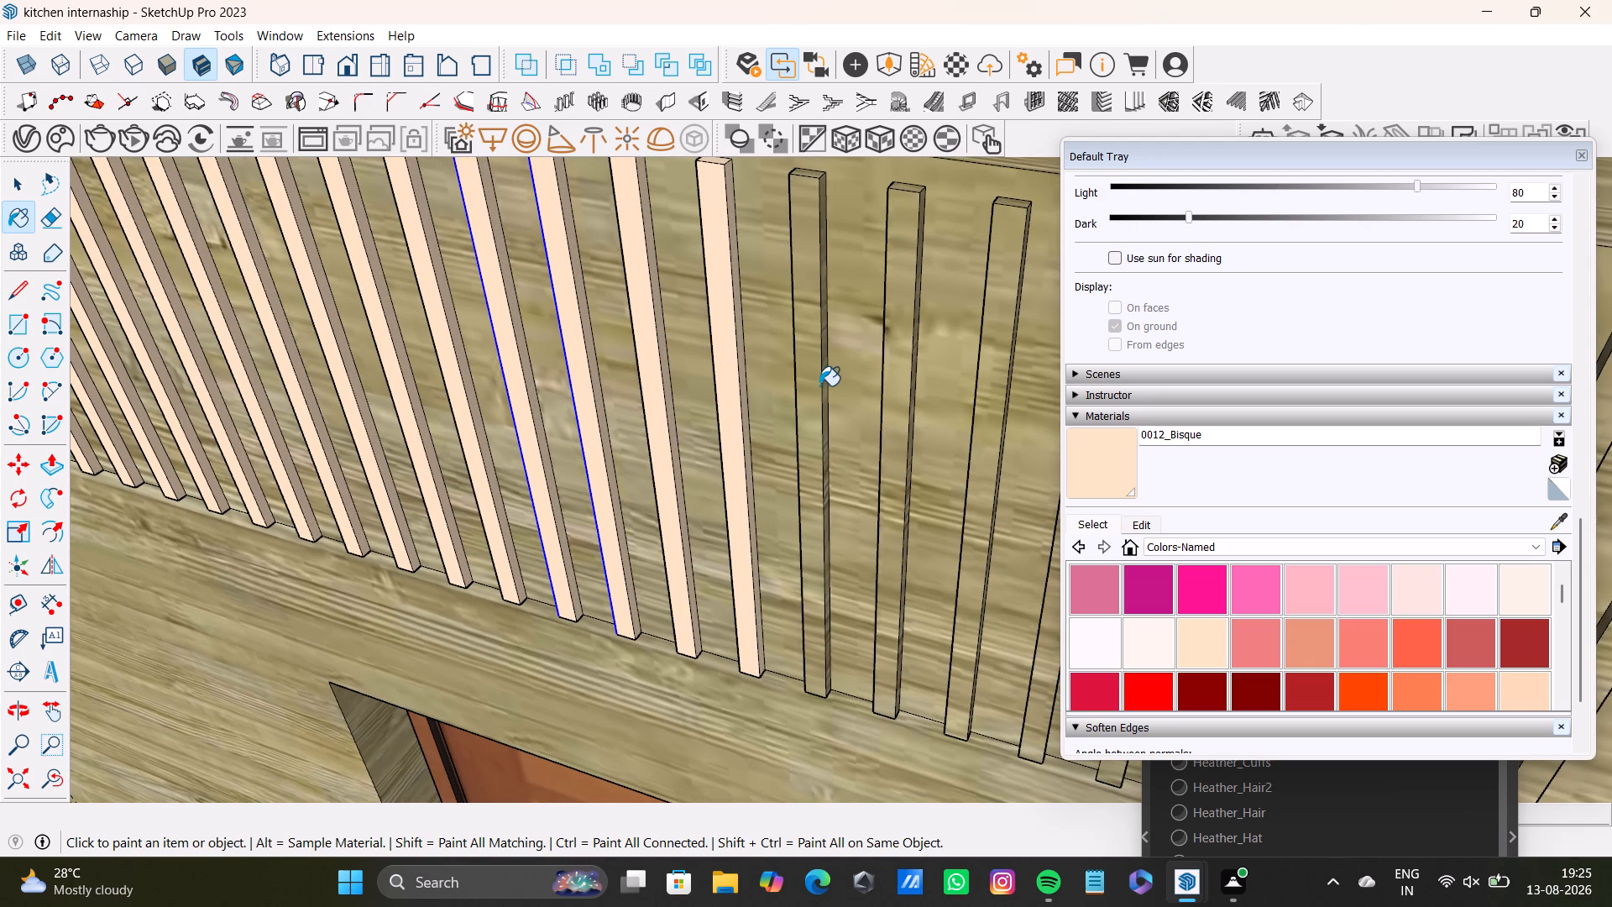
# Paint the far side, front, near side and top faces of the twenty-fifth door-wall slat with 0012_Bisque.
pyautogui.click(825, 385)
pyautogui.click(814, 388)
pyautogui.moveTo(809, 416); pyautogui.dragTo(1038, 457, button='middle')
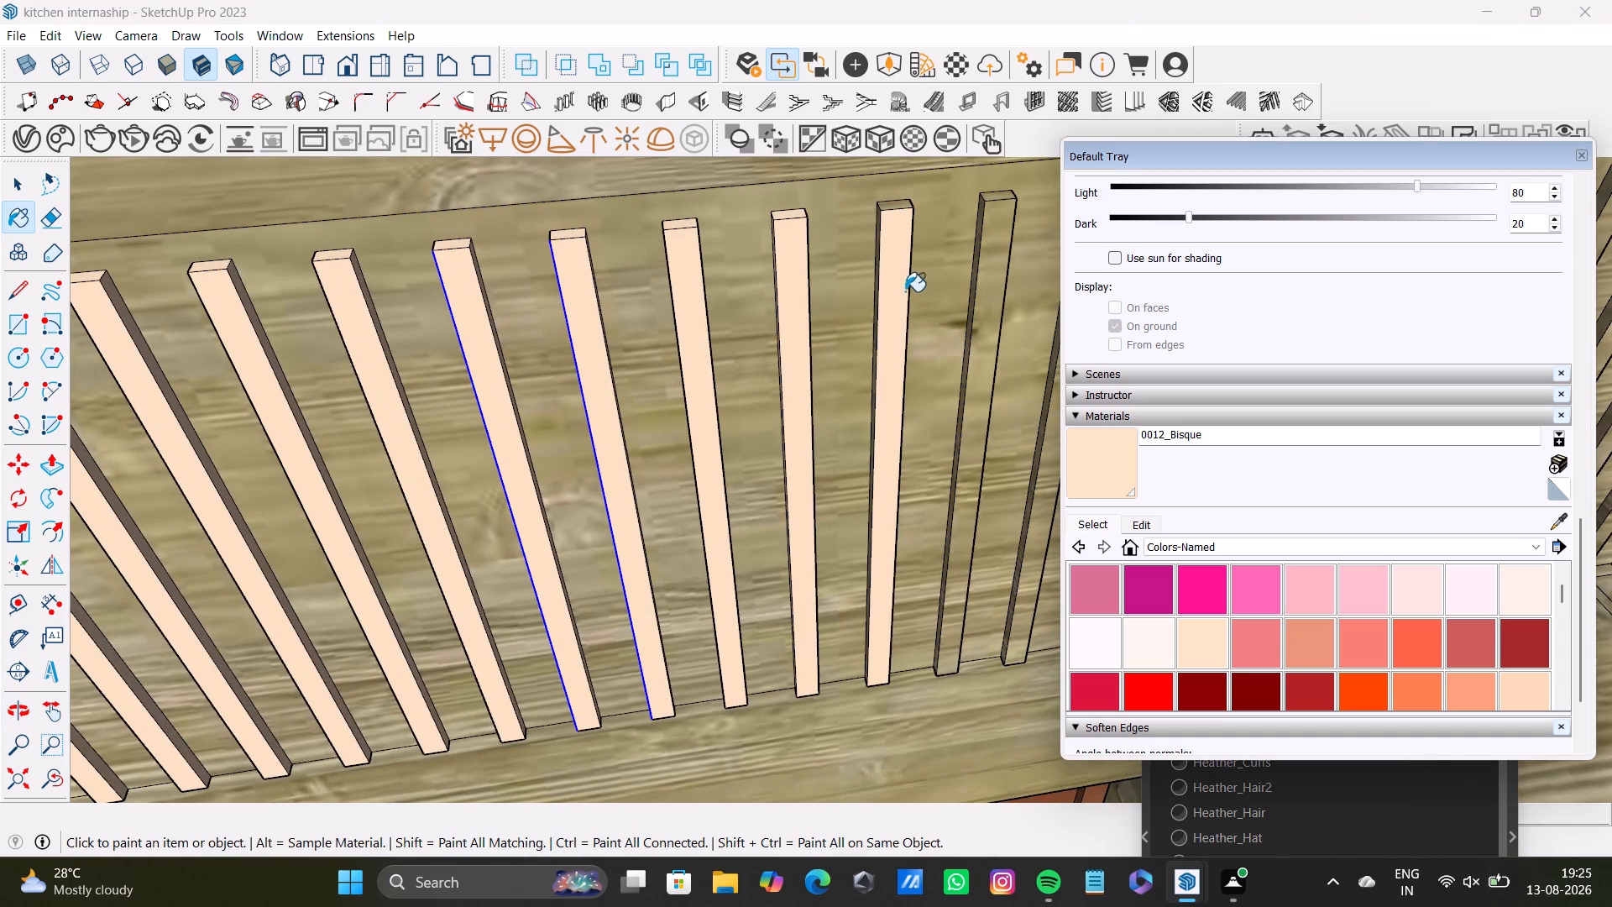
pyautogui.moveTo(877, 328); pyautogui.dragTo(1015, 328, button='middle')
pyautogui.scroll(2, 923, 218)
pyautogui.click(908, 212)
pyautogui.click(919, 196)
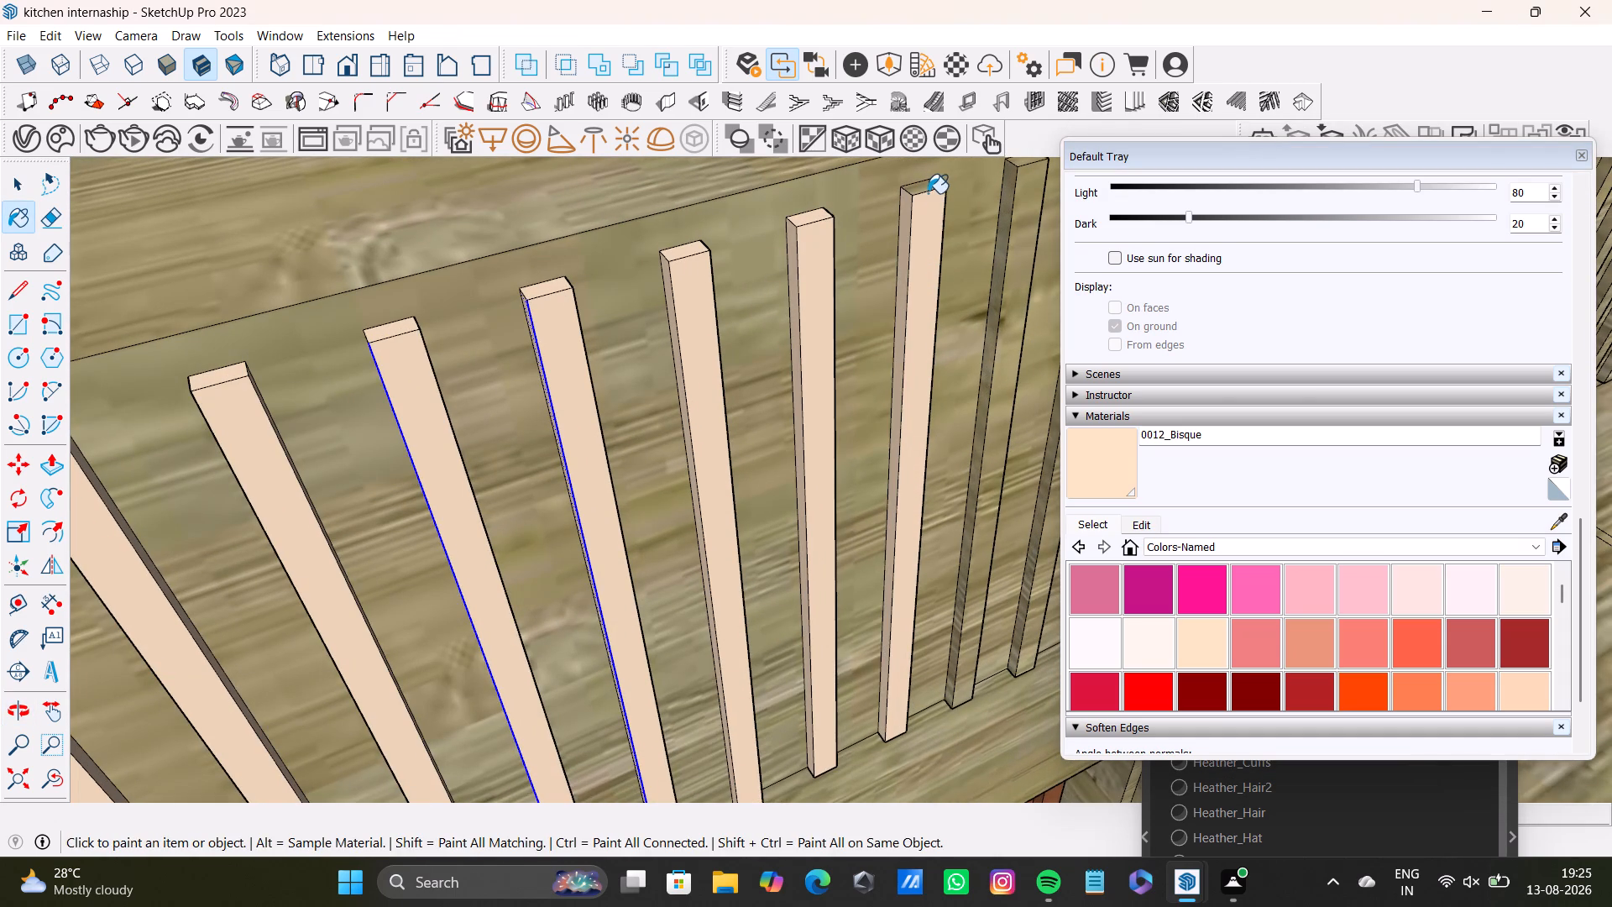
pyautogui.click(934, 187)
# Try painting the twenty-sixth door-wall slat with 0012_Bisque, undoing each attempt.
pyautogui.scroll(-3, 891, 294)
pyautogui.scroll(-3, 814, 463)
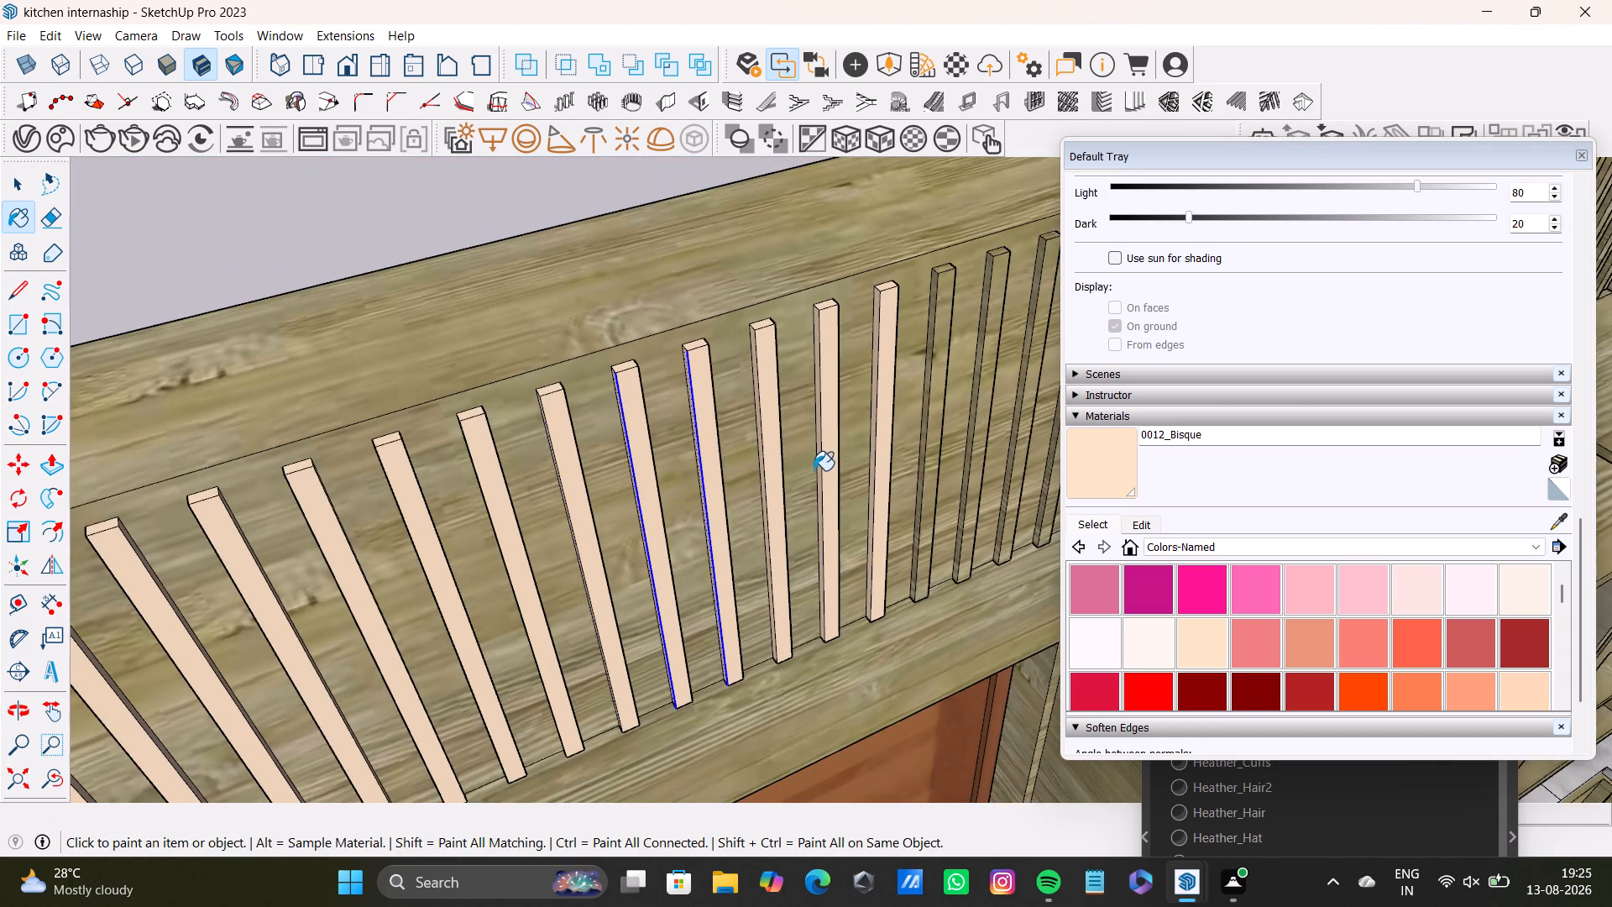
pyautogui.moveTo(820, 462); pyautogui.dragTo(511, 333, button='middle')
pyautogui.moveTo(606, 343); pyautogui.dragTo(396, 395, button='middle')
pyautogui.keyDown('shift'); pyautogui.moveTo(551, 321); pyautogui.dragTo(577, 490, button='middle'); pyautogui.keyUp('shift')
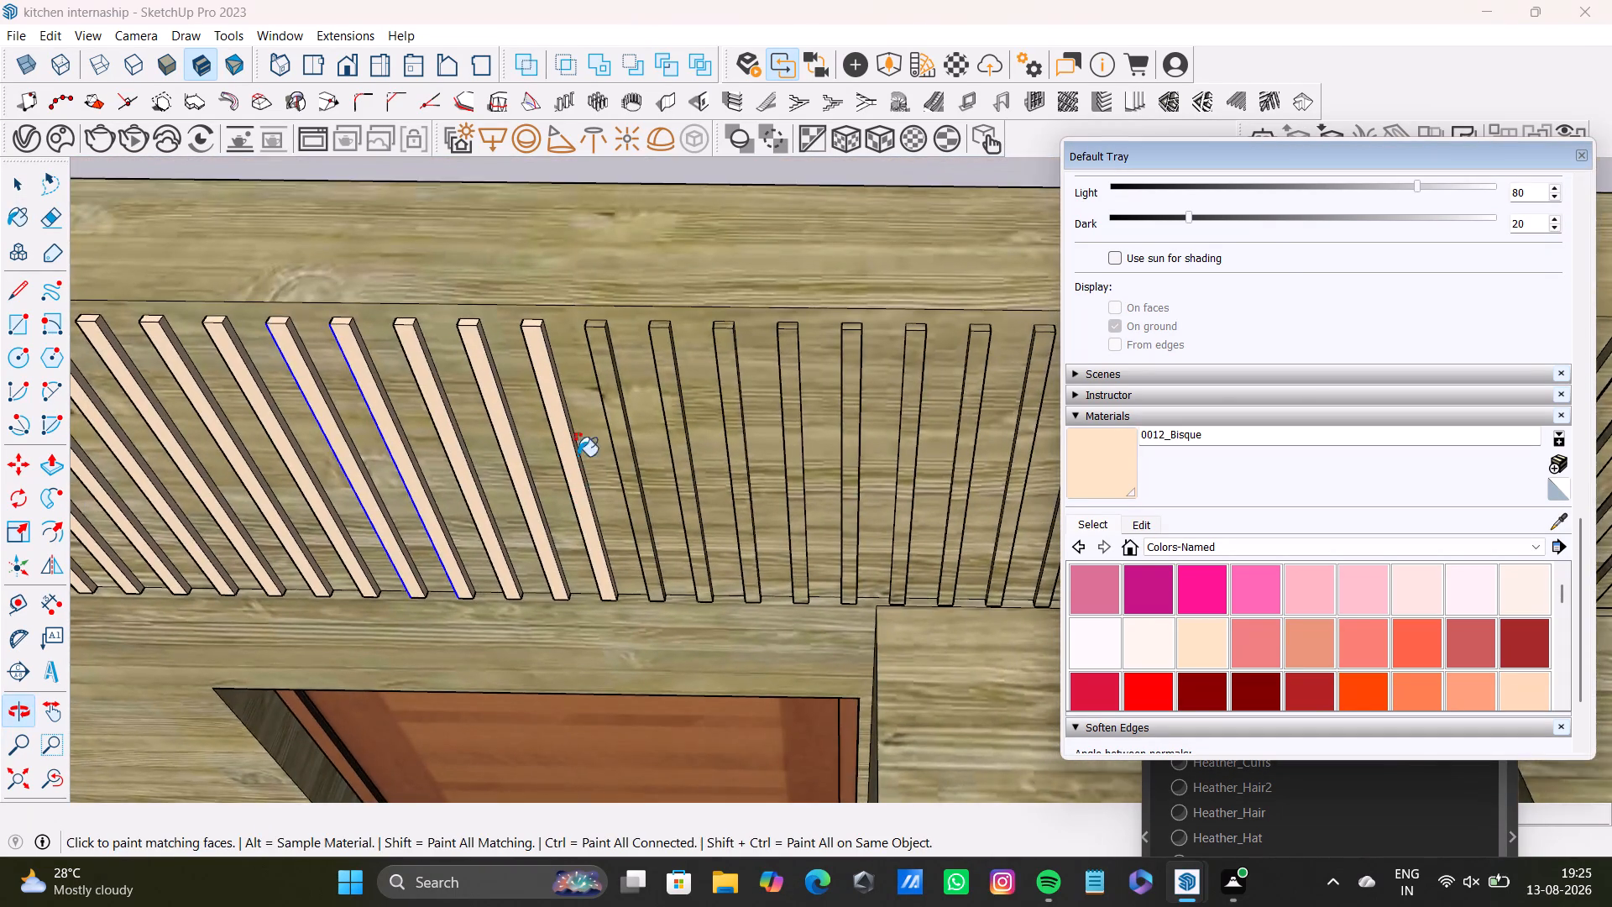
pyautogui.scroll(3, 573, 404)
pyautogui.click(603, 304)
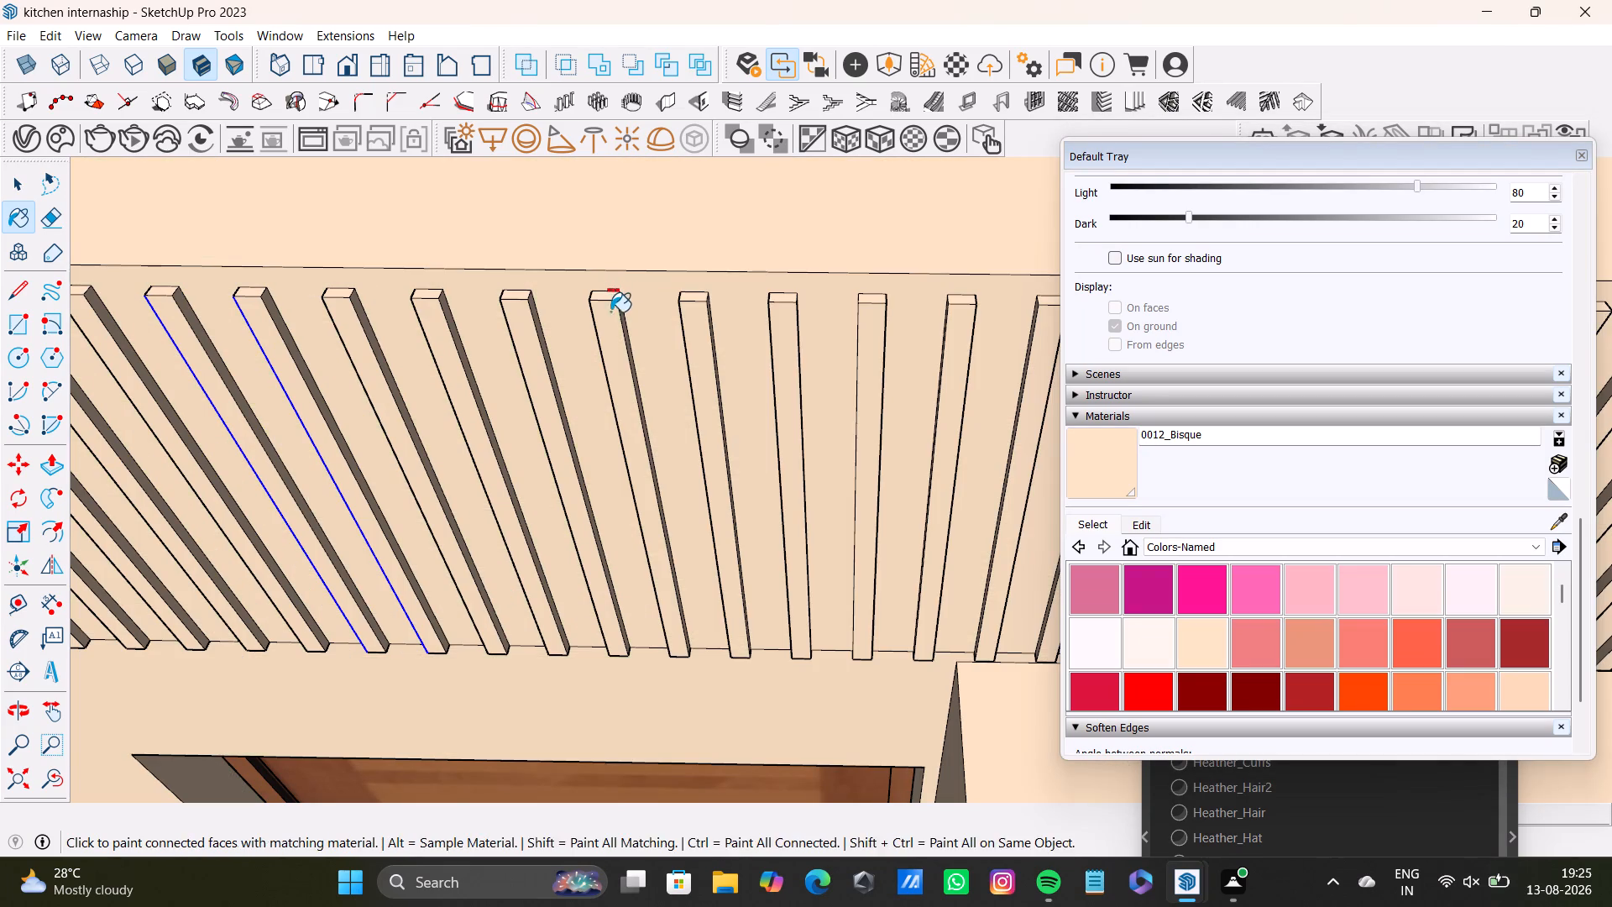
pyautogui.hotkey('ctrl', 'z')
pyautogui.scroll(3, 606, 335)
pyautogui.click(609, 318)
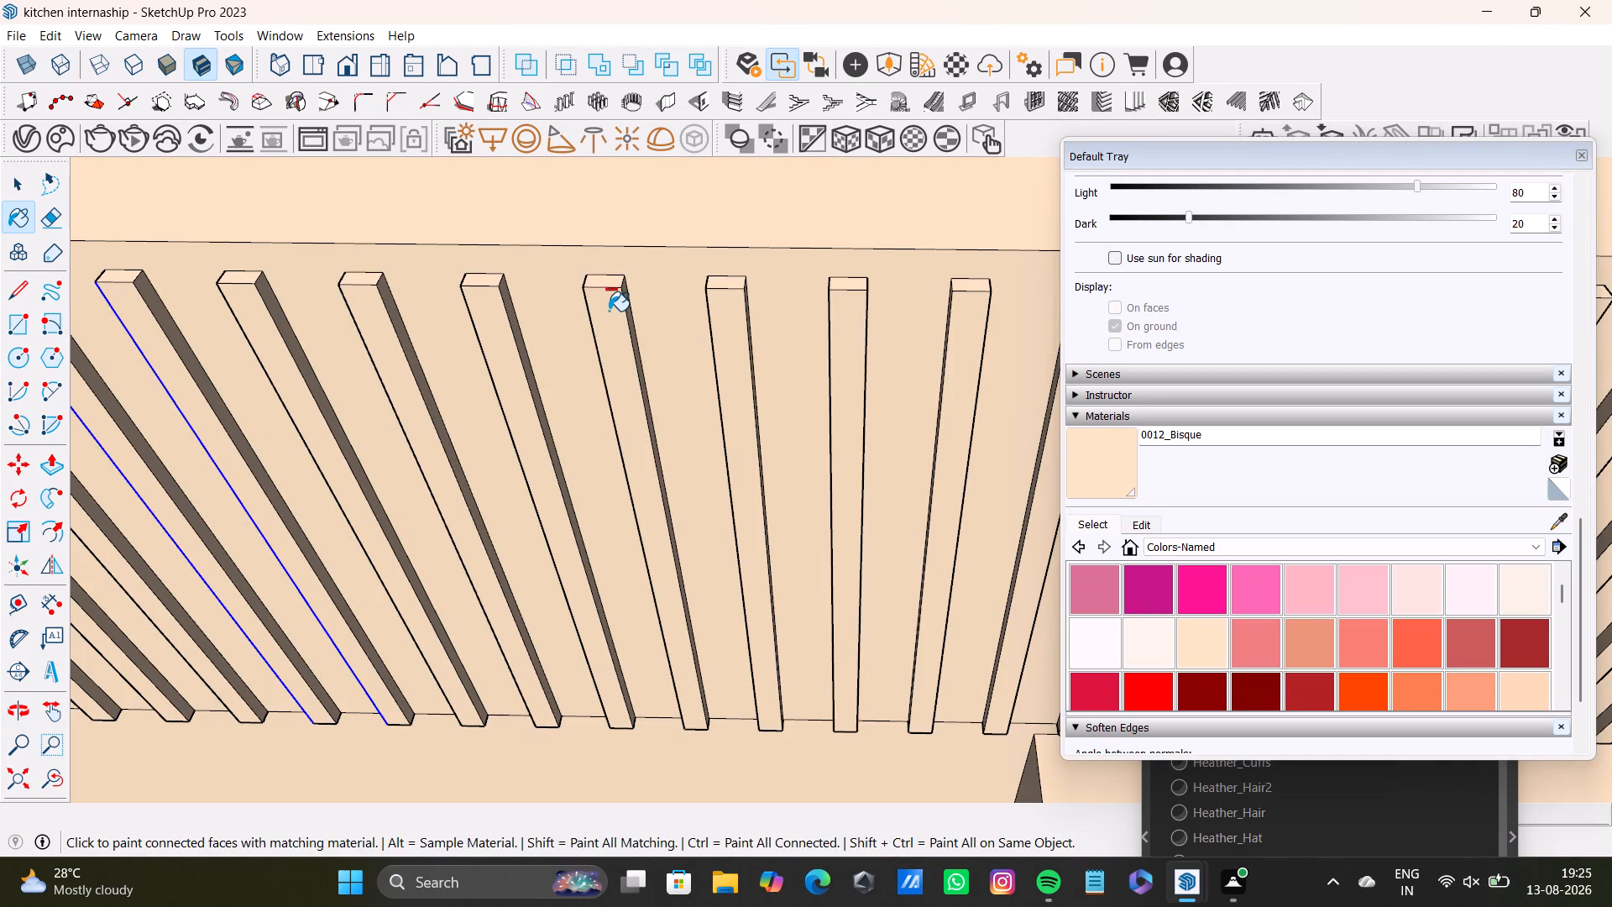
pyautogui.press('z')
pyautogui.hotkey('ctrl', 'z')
# Select the top, front and side faces of the twenty-sixth and twenty-seventh door-wall slats and paint them with 0012_Bisque.
pyautogui.press('space')
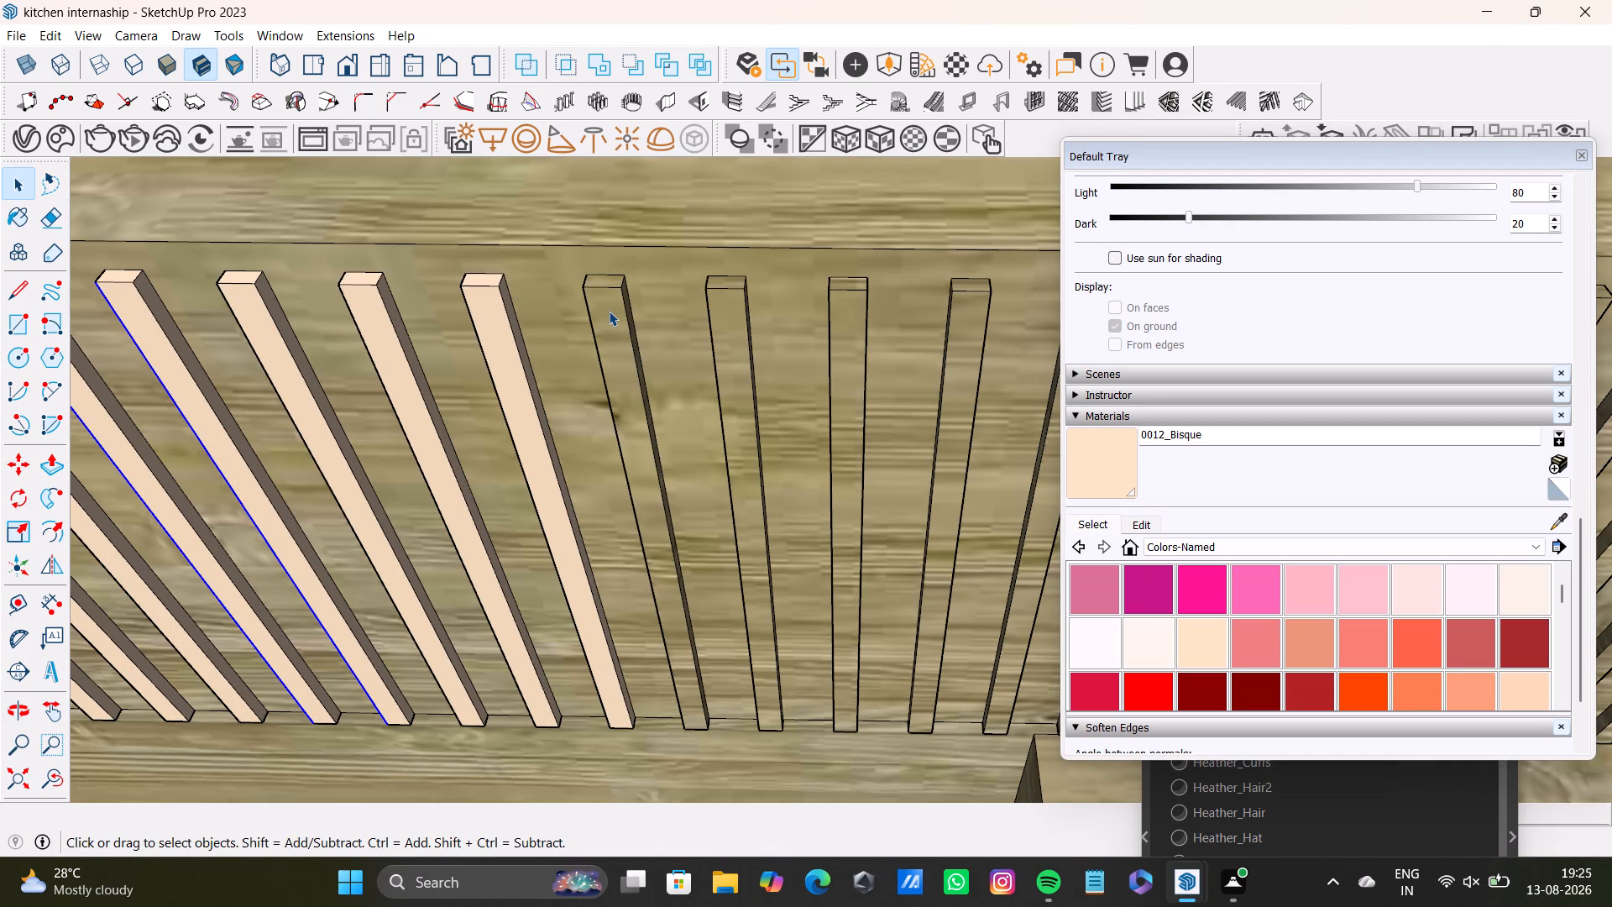
pyautogui.moveTo(585, 437); pyautogui.dragTo(685, 436, button='middle')
pyautogui.moveTo(681, 429); pyautogui.dragTo(835, 425, button='middle')
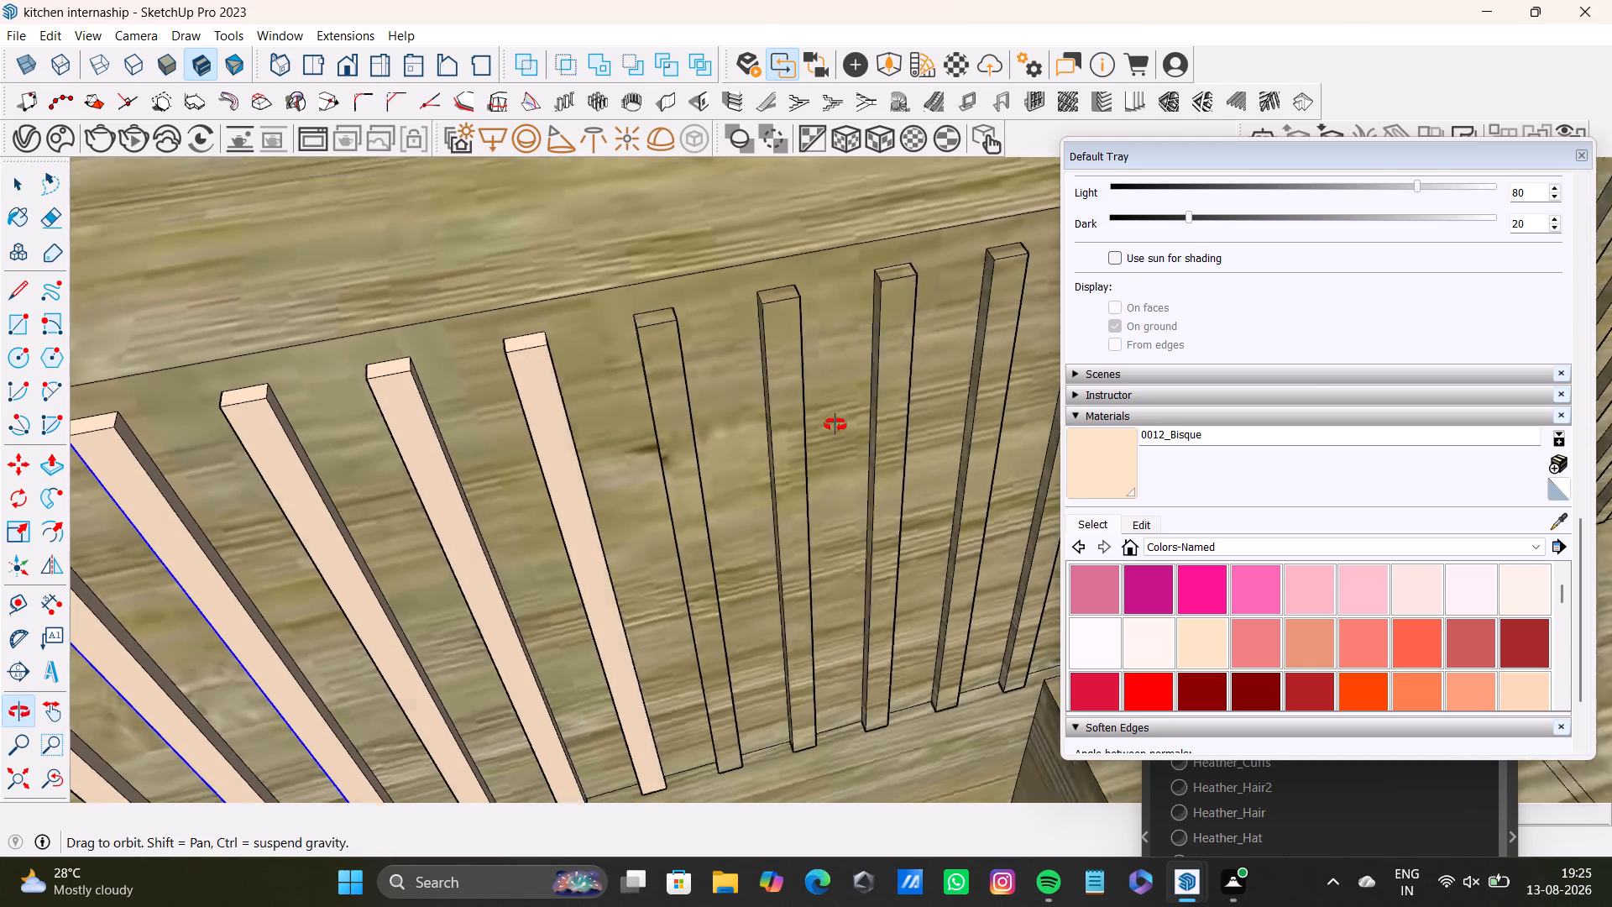
pyautogui.moveTo(835, 425); pyautogui.dragTo(898, 422, button='middle')
pyautogui.keyDown('shift'); pyautogui.click(753, 388); pyautogui.keyUp('shift')
pyautogui.keyDown('shift'); pyautogui.click(767, 390); pyautogui.keyUp('shift')
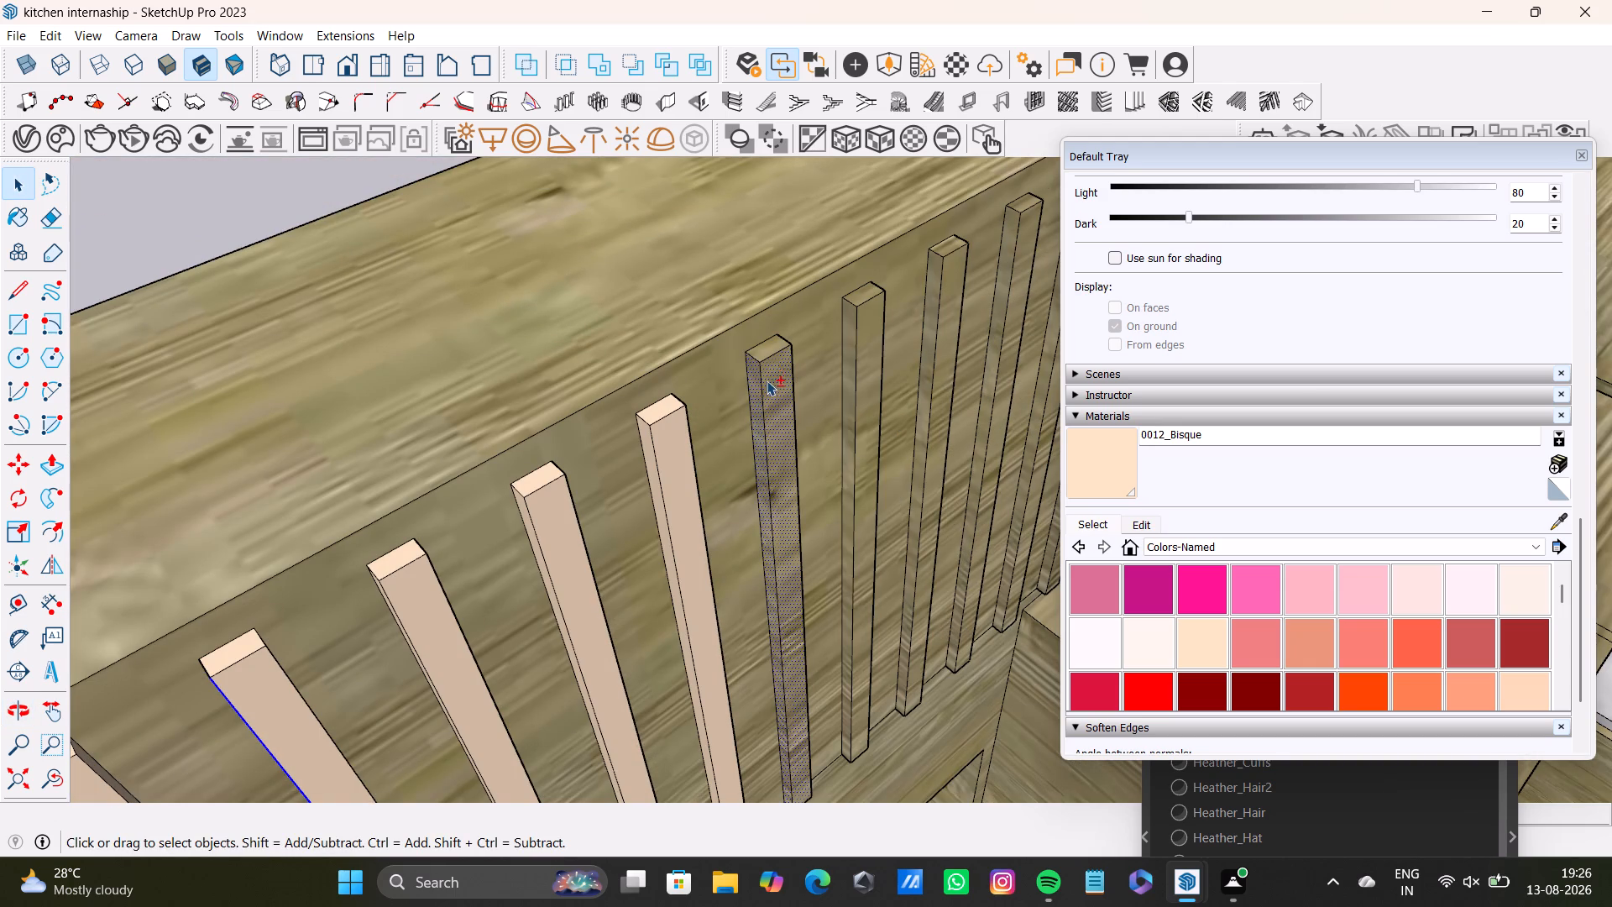
pyautogui.keyDown('shift'); pyautogui.click(766, 345); pyautogui.keyUp('shift')
pyautogui.moveTo(850, 430); pyautogui.dragTo(478, 399, button='middle')
pyautogui.scroll(2, 547, 332)
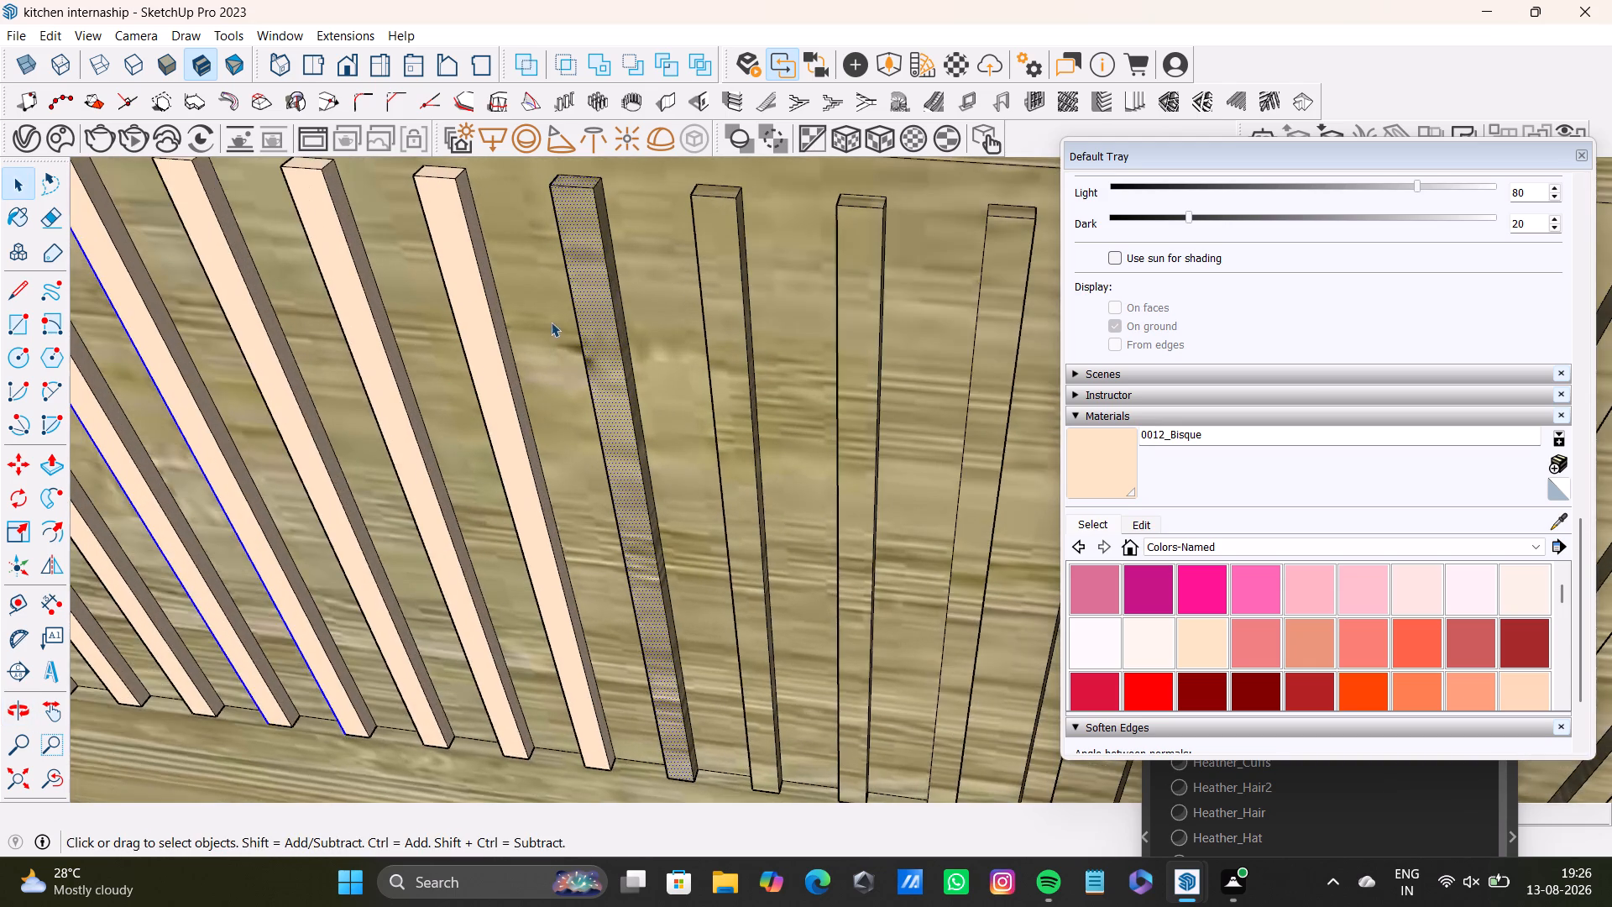
pyautogui.moveTo(637, 335); pyautogui.dragTo(475, 347, button='middle')
pyautogui.keyDown('shift'); pyautogui.click(578, 313); pyautogui.keyUp('shift')
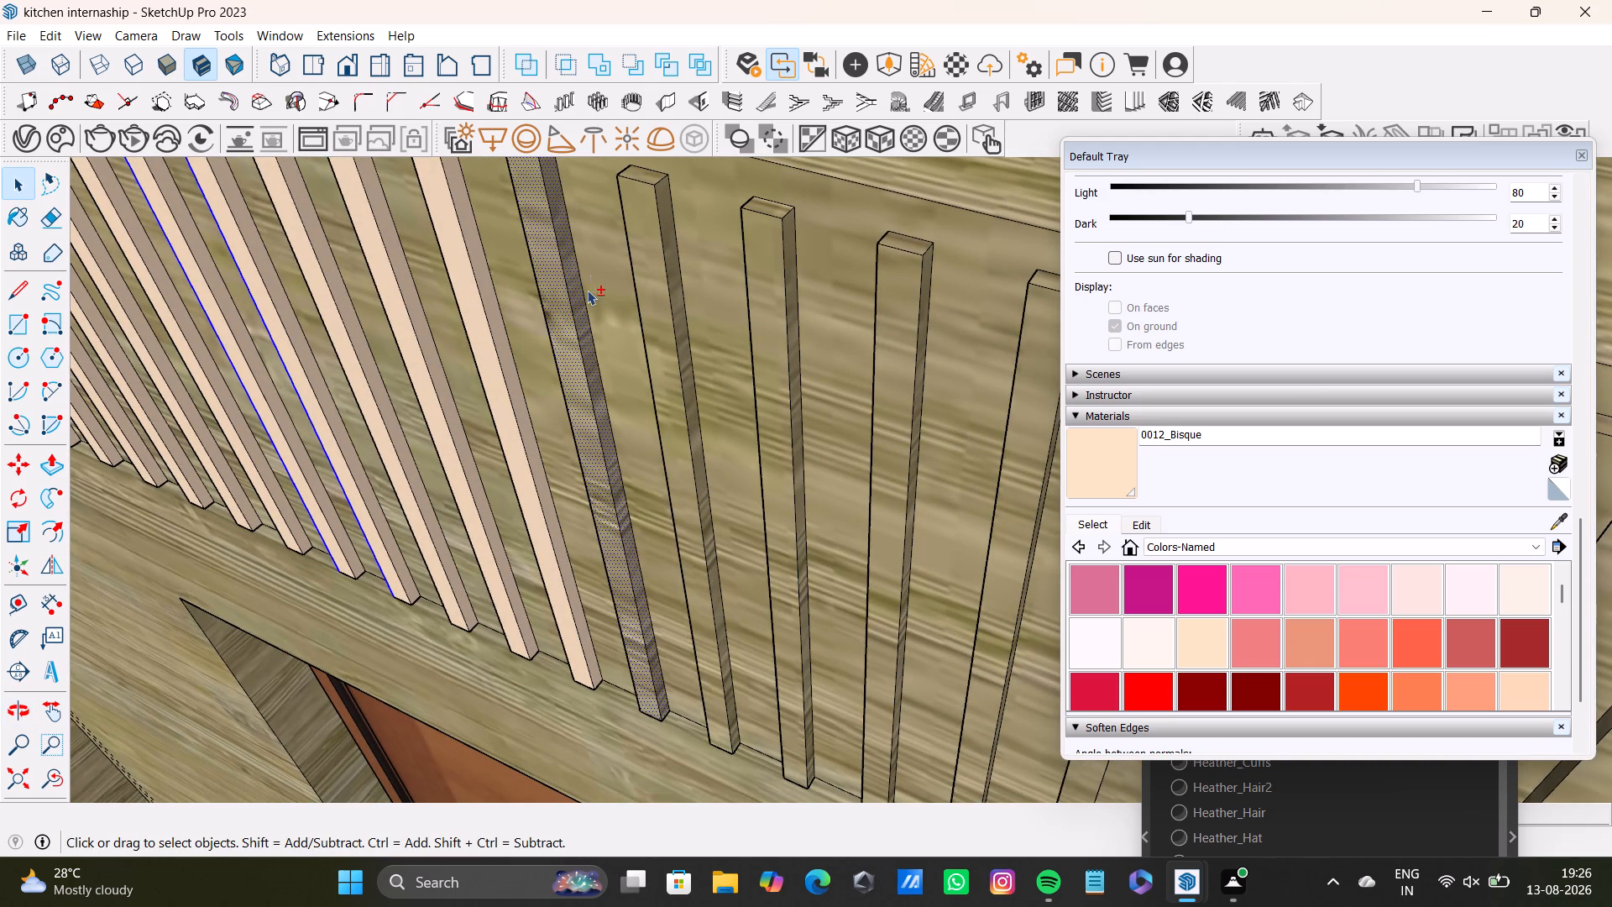
pyautogui.keyDown('shift'); pyautogui.click(646, 177); pyautogui.keyUp('shift')
pyautogui.keyDown('shift'); pyautogui.click(653, 207); pyautogui.keyUp('shift')
pyautogui.keyDown('shift'); pyautogui.click(663, 235); pyautogui.keyUp('shift')
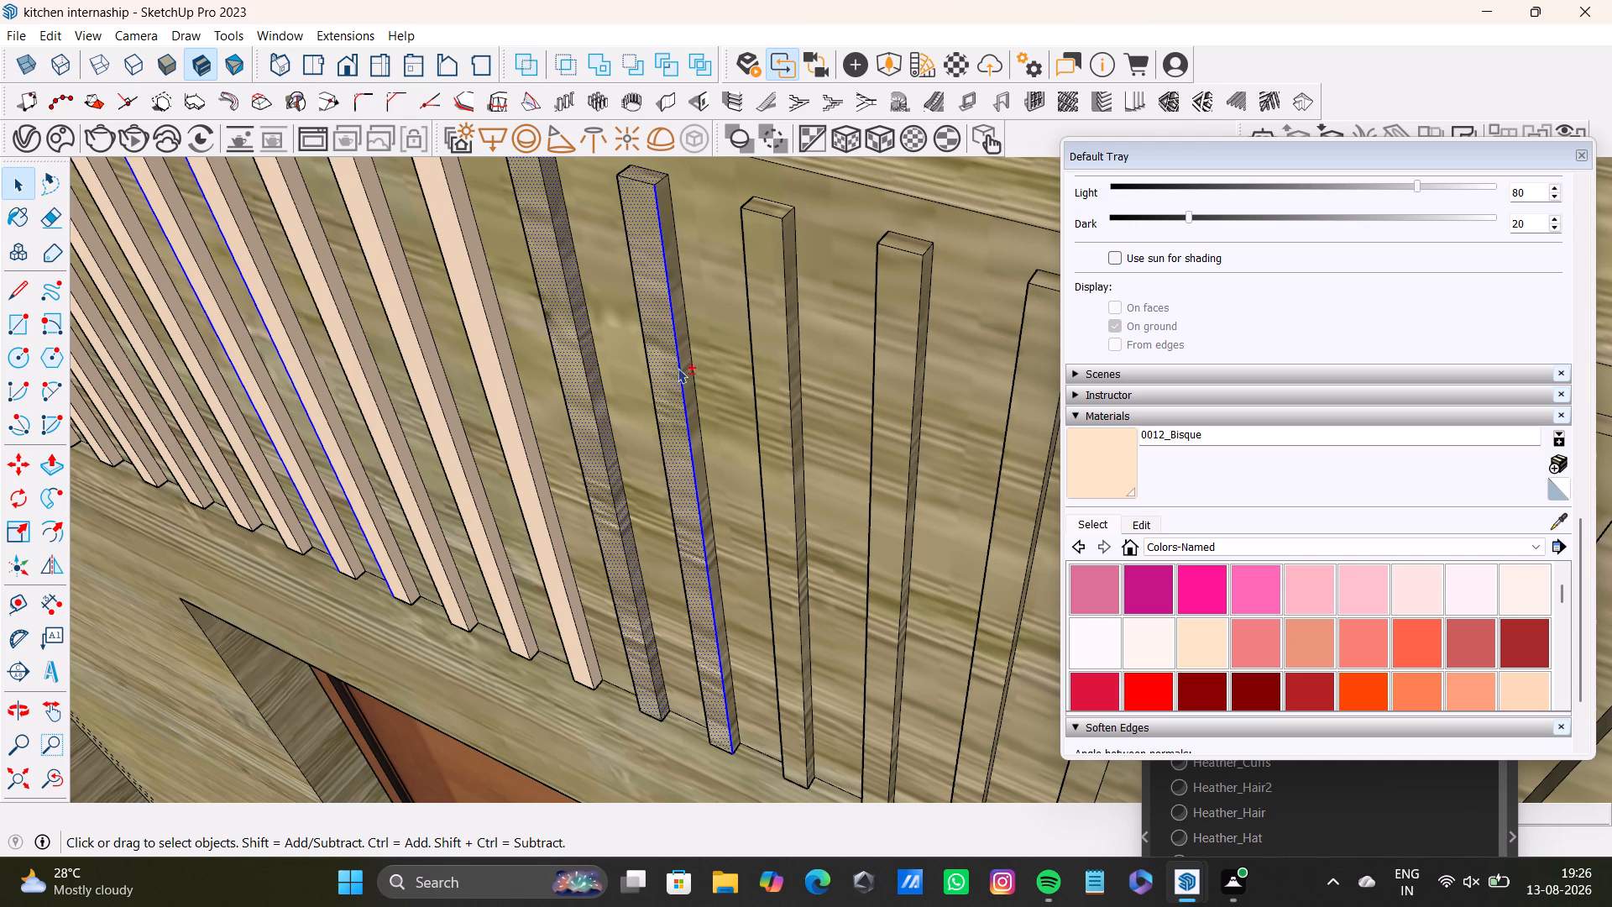
pyautogui.keyDown('shift'); pyautogui.click(690, 370); pyautogui.keyUp('shift')
pyautogui.keyDown('shift'); pyautogui.click(691, 385); pyautogui.keyUp('shift')
pyautogui.moveTo(476, 499); pyautogui.dragTo(784, 514, button='middle')
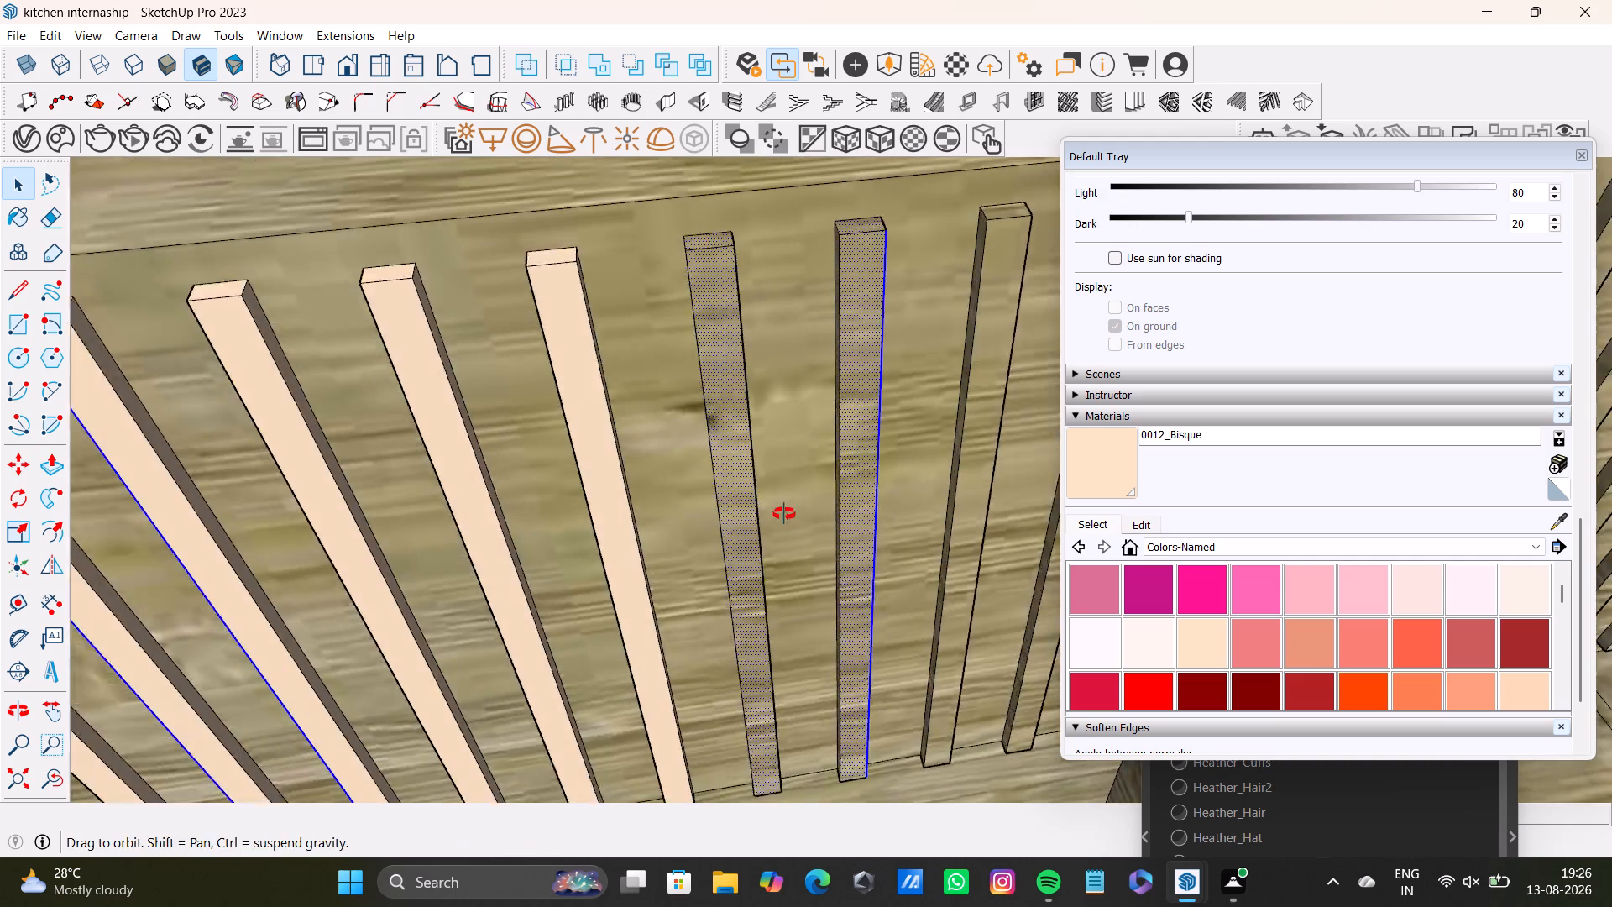
pyautogui.moveTo(784, 514); pyautogui.dragTo(846, 502, button='middle')
pyautogui.keyDown('shift'); pyautogui.moveTo(856, 421); pyautogui.dragTo(704, 423, button='middle'); pyautogui.keyUp('shift')
pyautogui.moveTo(714, 469); pyautogui.dragTo(827, 464, button='middle')
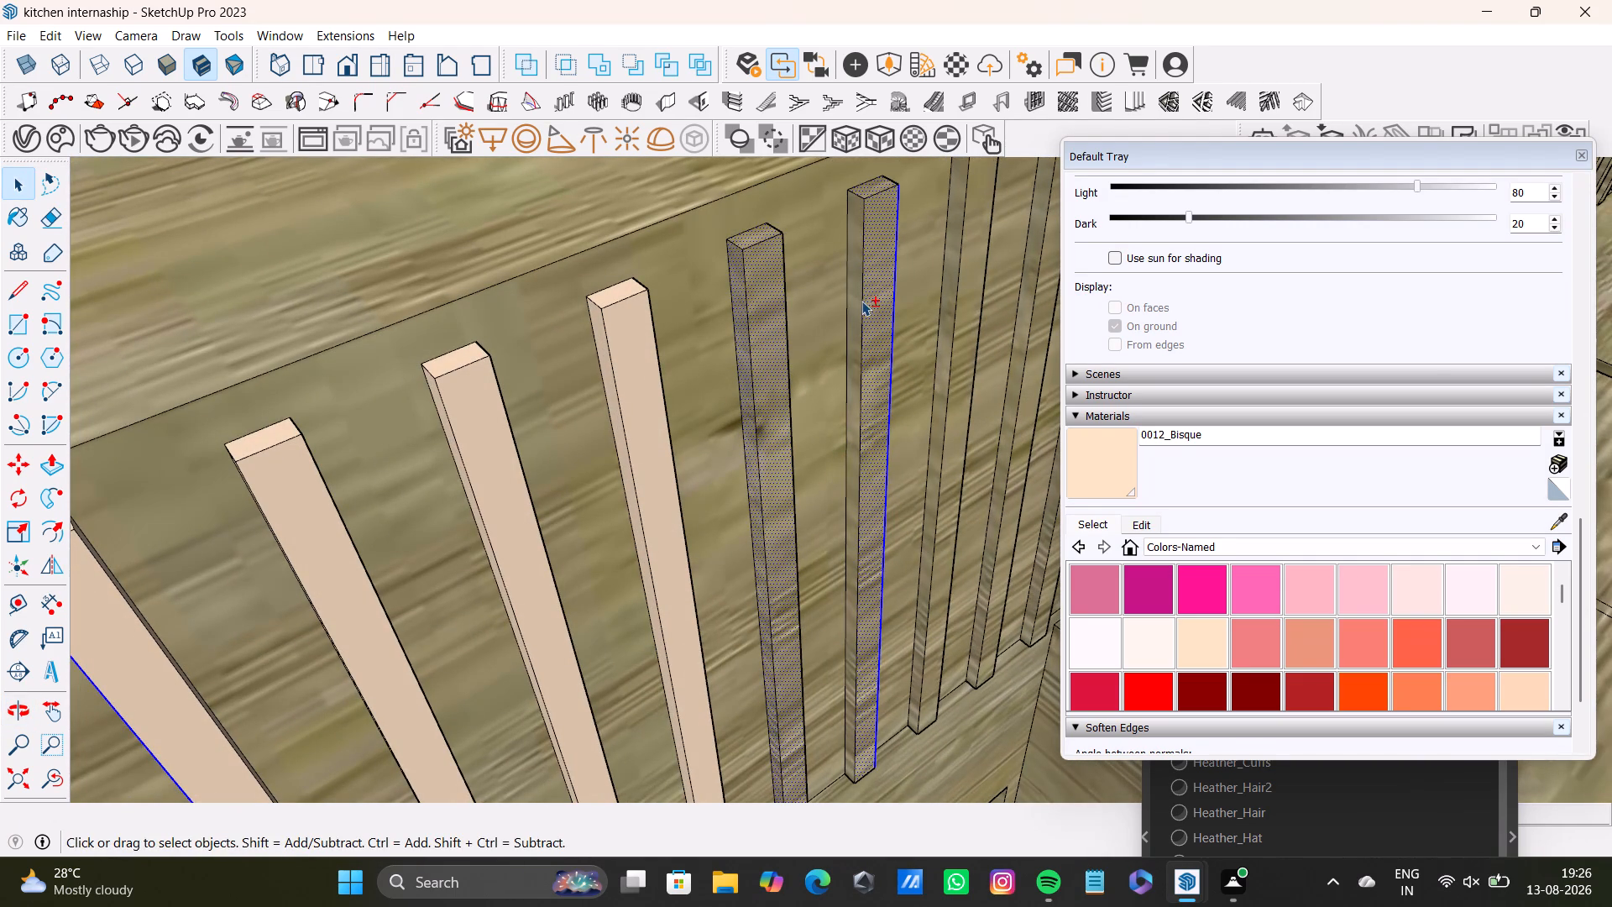
pyautogui.keyDown('shift'); pyautogui.click(857, 303); pyautogui.keyUp('shift')
pyautogui.click(1091, 459)
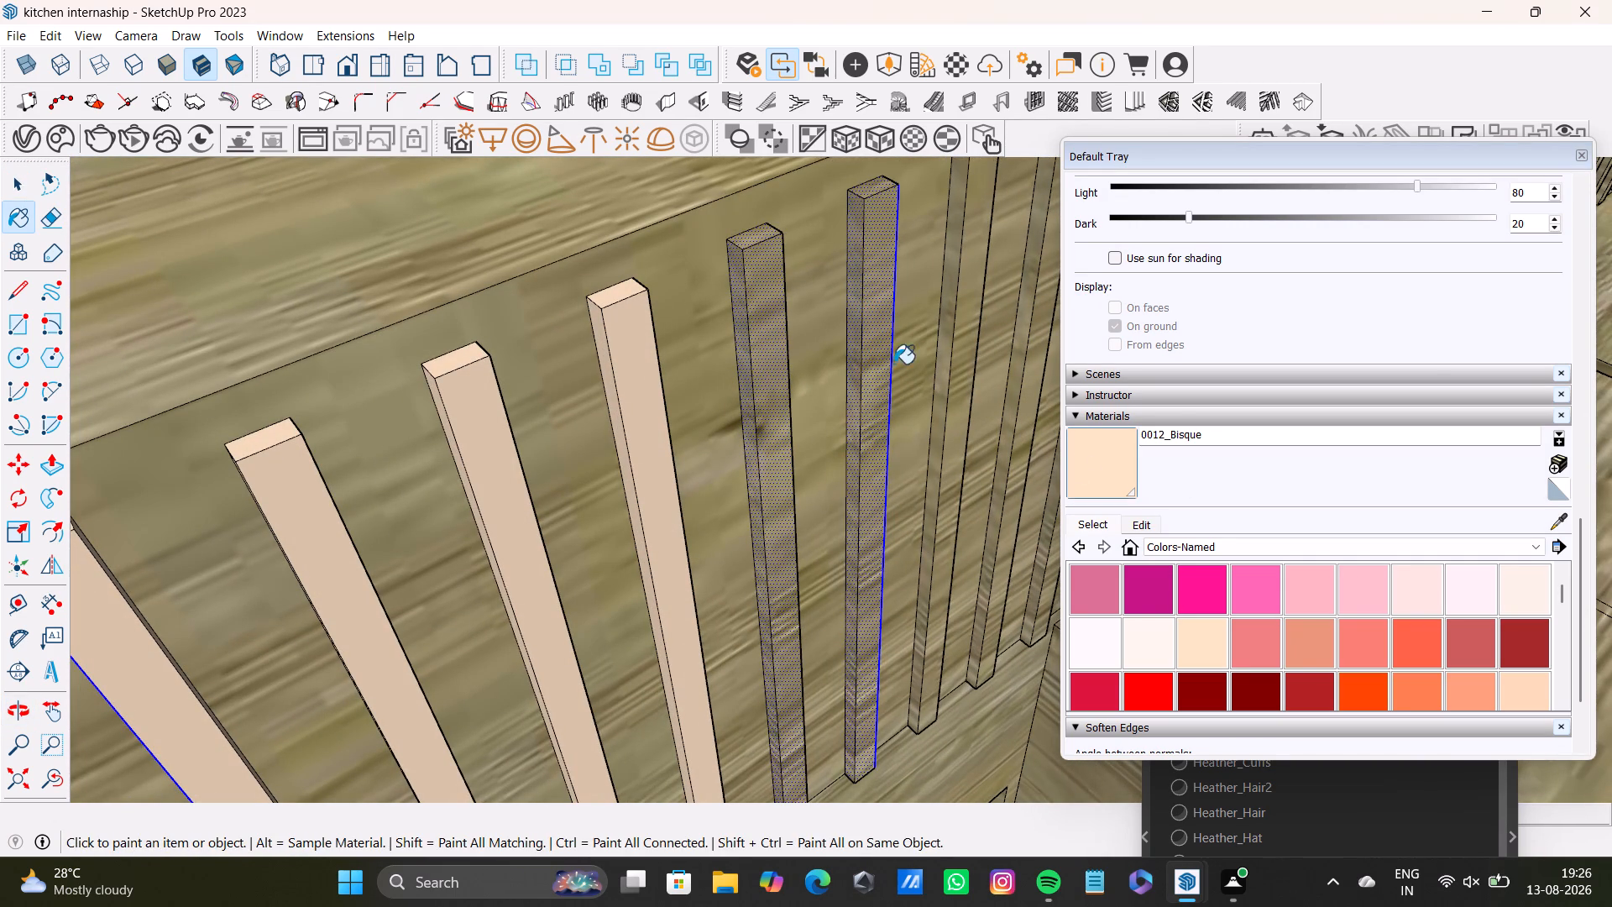
pyautogui.click(765, 293)
# Select the top, front and both side faces of the twenty-eighth door-wall slat and paint them with 0012_Bisque.
pyautogui.scroll(-13, 766, 435)
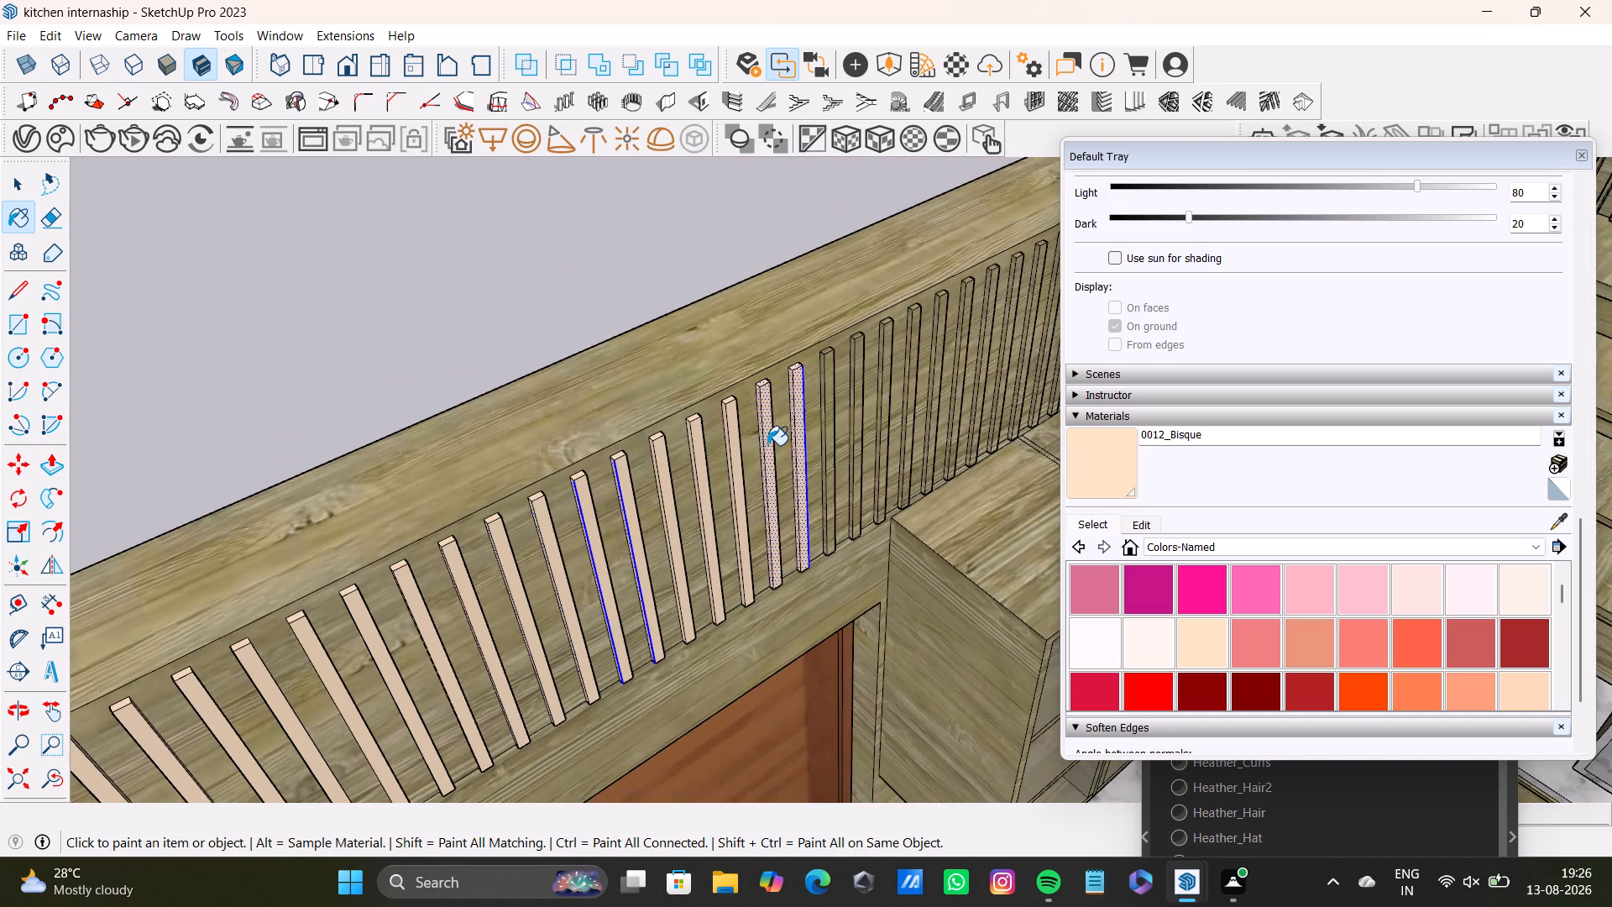
pyautogui.keyDown('shift'); pyautogui.moveTo(776, 445); pyautogui.dragTo(453, 531, button='middle'); pyautogui.keyUp('shift')
pyautogui.scroll(5, 478, 517)
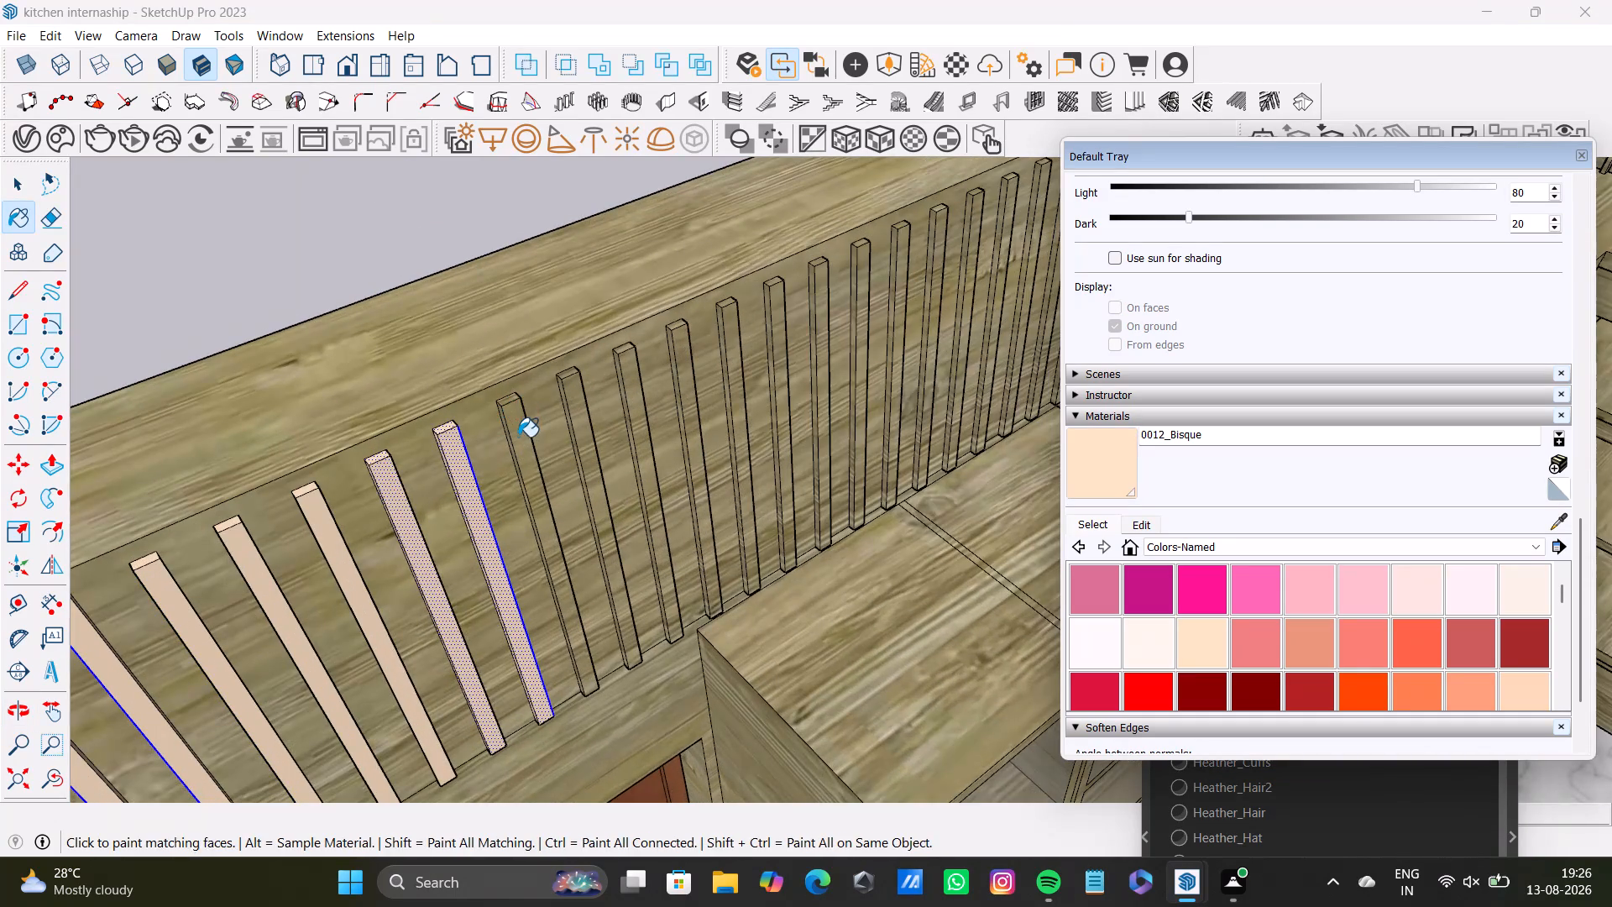
pyautogui.scroll(6, 518, 437)
pyautogui.moveTo(518, 437); pyautogui.dragTo(599, 406, button='middle')
pyautogui.scroll(3, 557, 404)
pyautogui.moveTo(556, 416); pyautogui.dragTo(627, 395, button='middle')
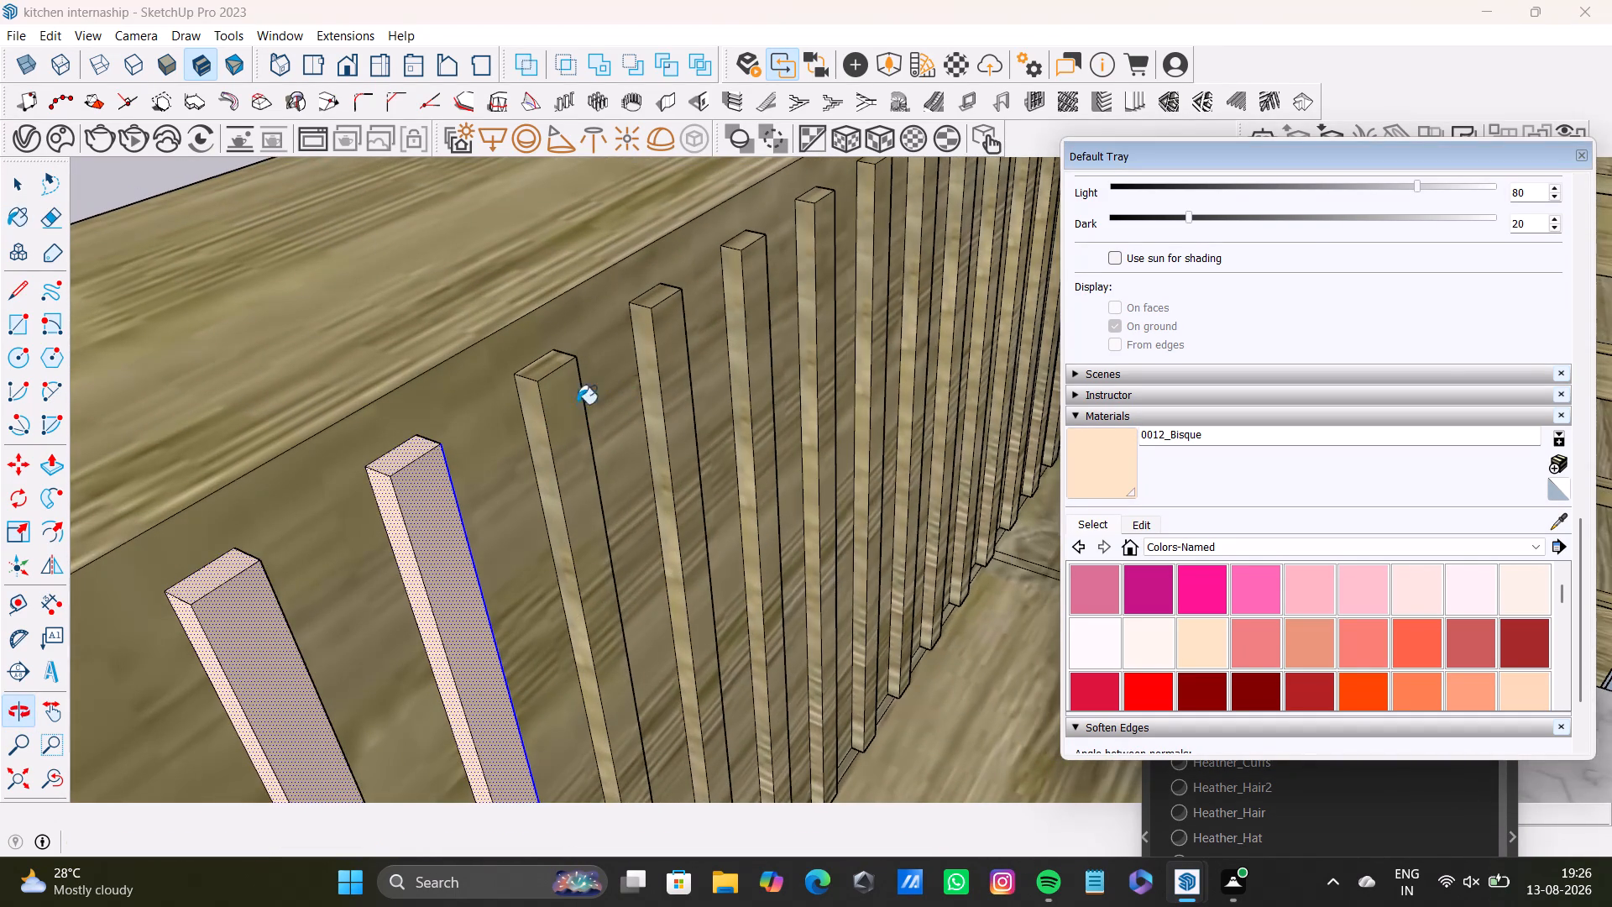
pyautogui.press('space')
pyautogui.keyDown('shift'); pyautogui.click(532, 405); pyautogui.keyUp('shift')
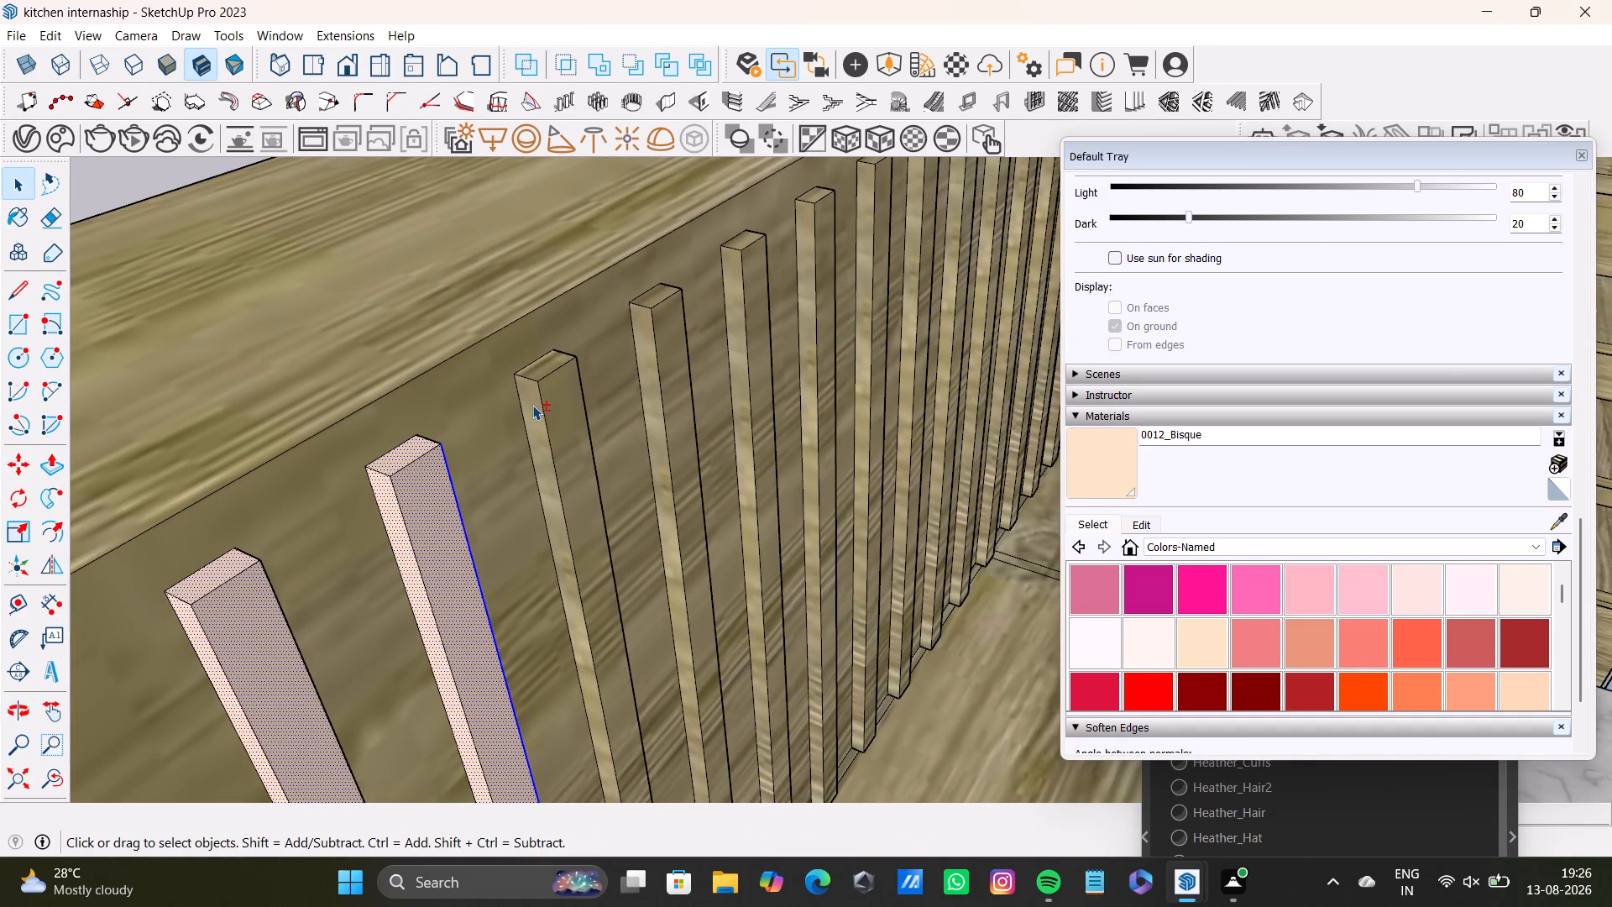
pyautogui.keyDown('shift'); pyautogui.click(539, 369); pyautogui.keyUp('shift')
pyautogui.keyDown('shift'); pyautogui.click(558, 396); pyautogui.keyUp('shift')
pyautogui.moveTo(597, 479); pyautogui.dragTo(144, 402, button='middle')
pyautogui.moveTo(713, 459); pyautogui.dragTo(552, 418, button='middle')
pyautogui.scroll(3, 714, 414)
pyautogui.keyDown('shift'); pyautogui.click(786, 433); pyautogui.keyUp('shift')
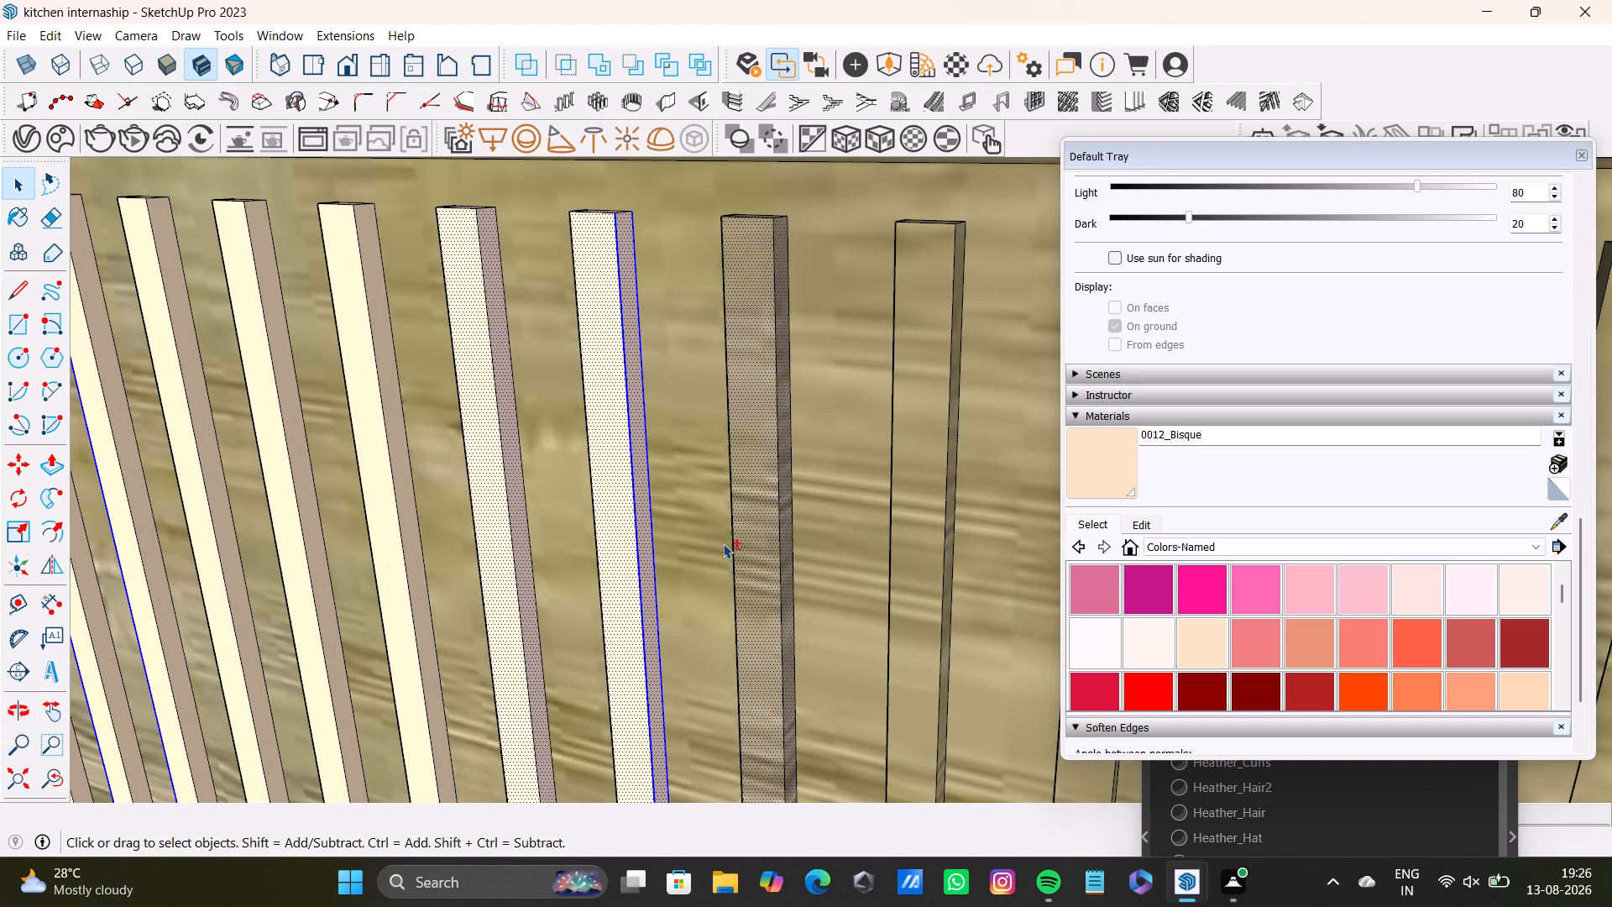
pyautogui.keyDown('shift'); pyautogui.scroll(-7, 722, 543); pyautogui.keyUp('shift')
pyautogui.keyDown('shift'); pyautogui.moveTo(721, 553); pyautogui.dragTo(788, 296, button='middle'); pyautogui.keyUp('shift')
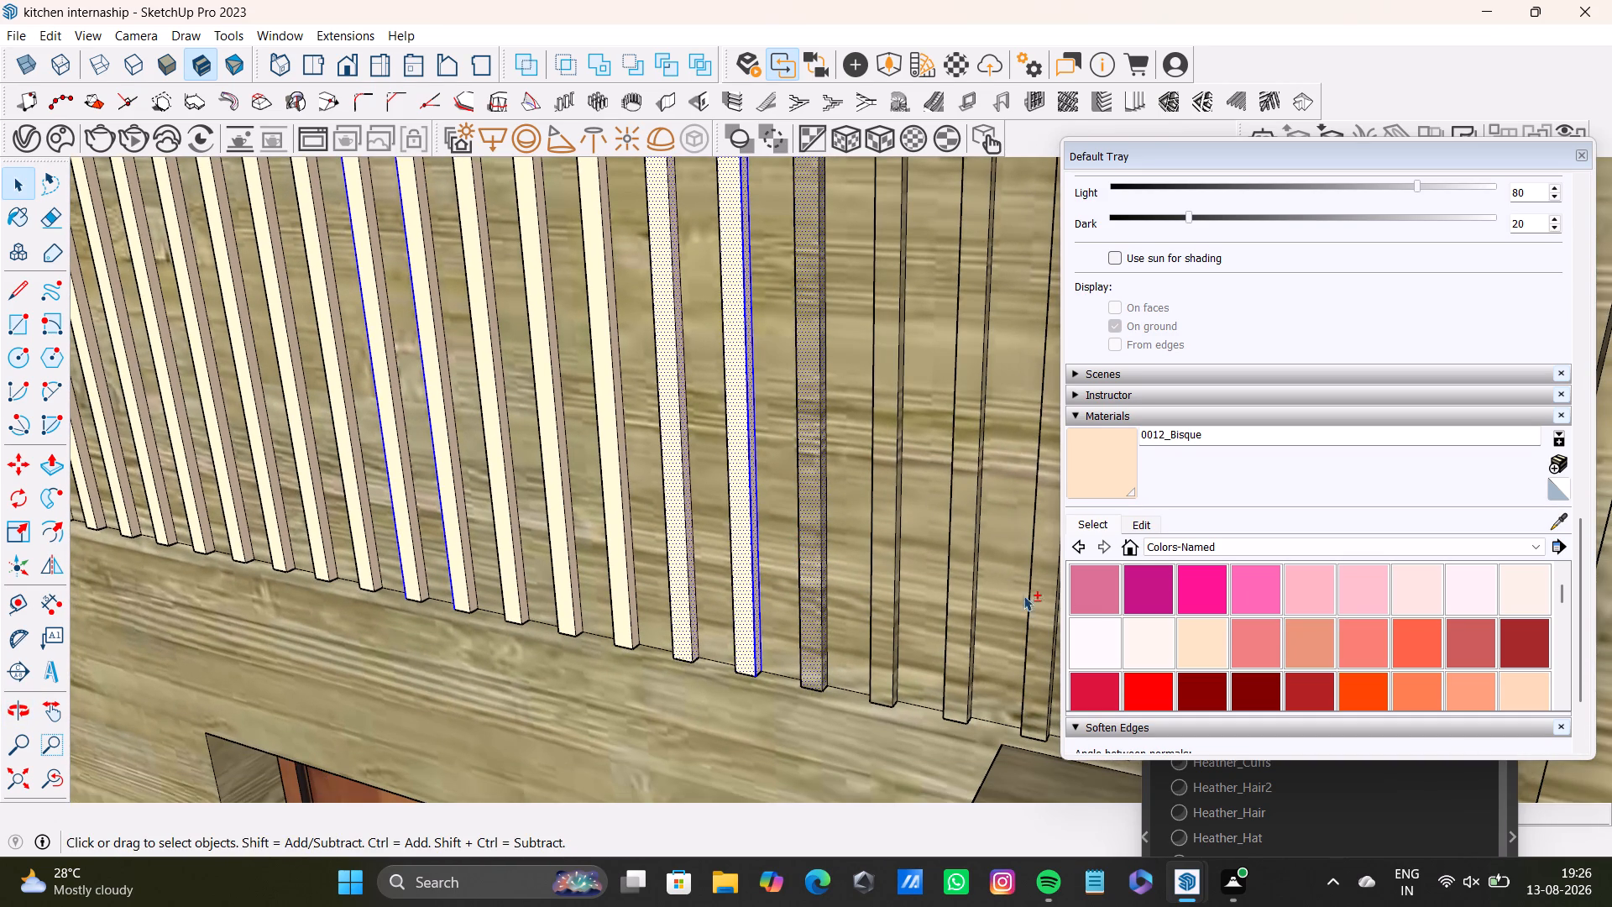
pyautogui.keyDown('shift'); pyautogui.click(1097, 463); pyautogui.keyUp('shift')
pyautogui.keyDown('shift'); pyautogui.click(810, 447); pyautogui.keyUp('shift')
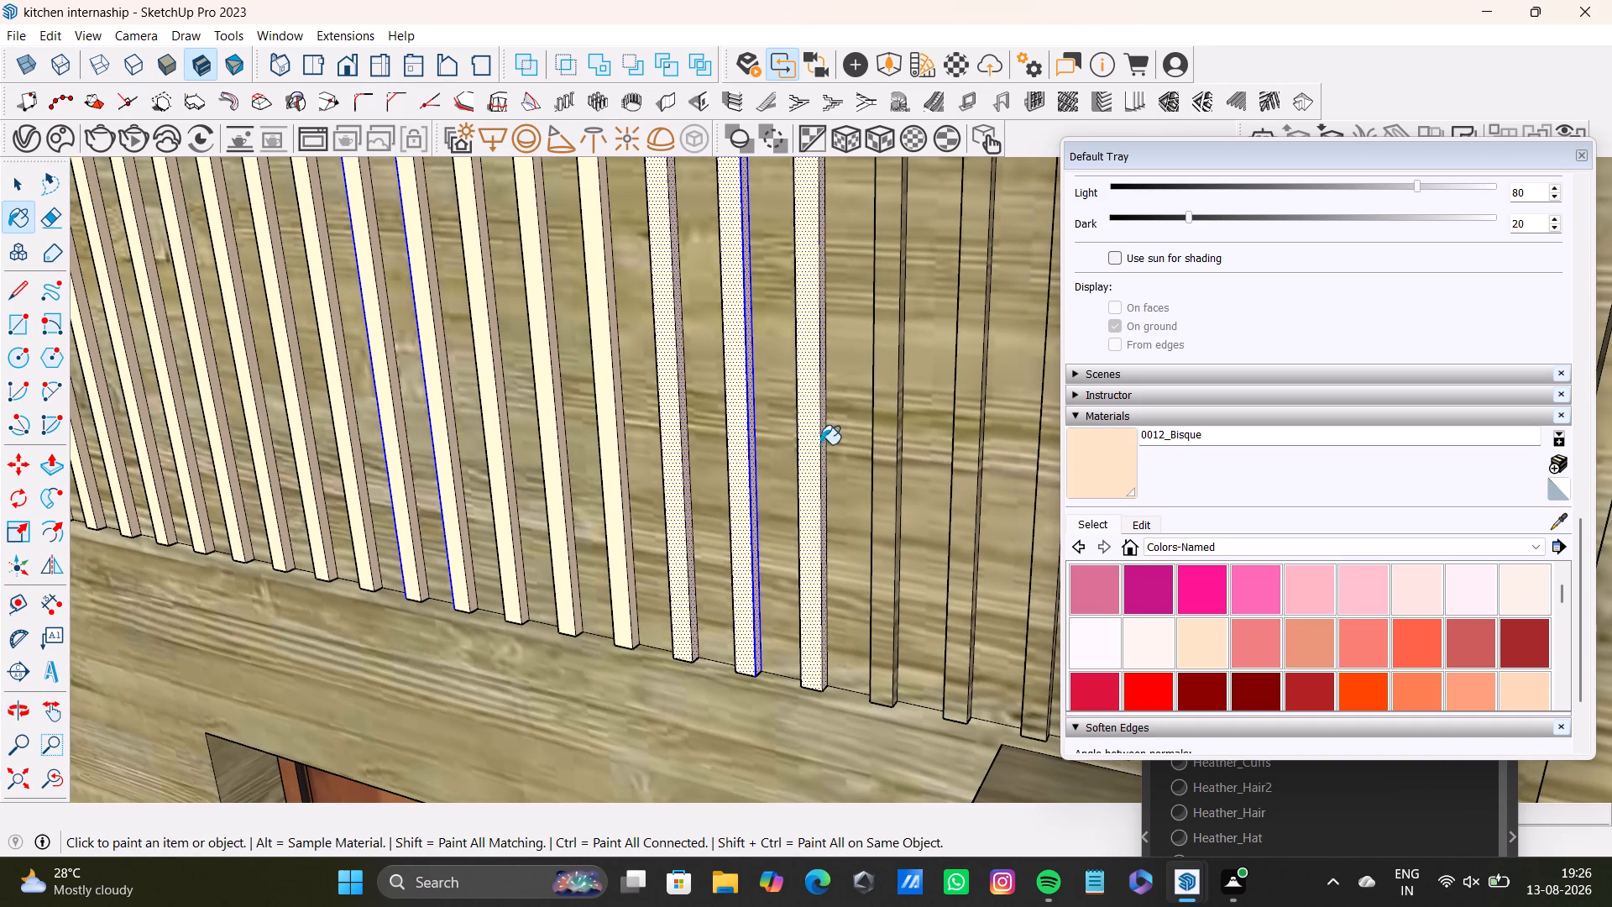
# Select the top and front faces of the twenty-ninth and thirtieth door-wall slats and paint them with 0012_Bisque.
pyautogui.scroll(-7, 702, 453)
pyautogui.keyDown('shift'); pyautogui.moveTo(701, 450); pyautogui.dragTo(512, 547, button='middle'); pyautogui.keyUp('shift')
pyautogui.moveTo(511, 566); pyautogui.dragTo(654, 654, button='middle')
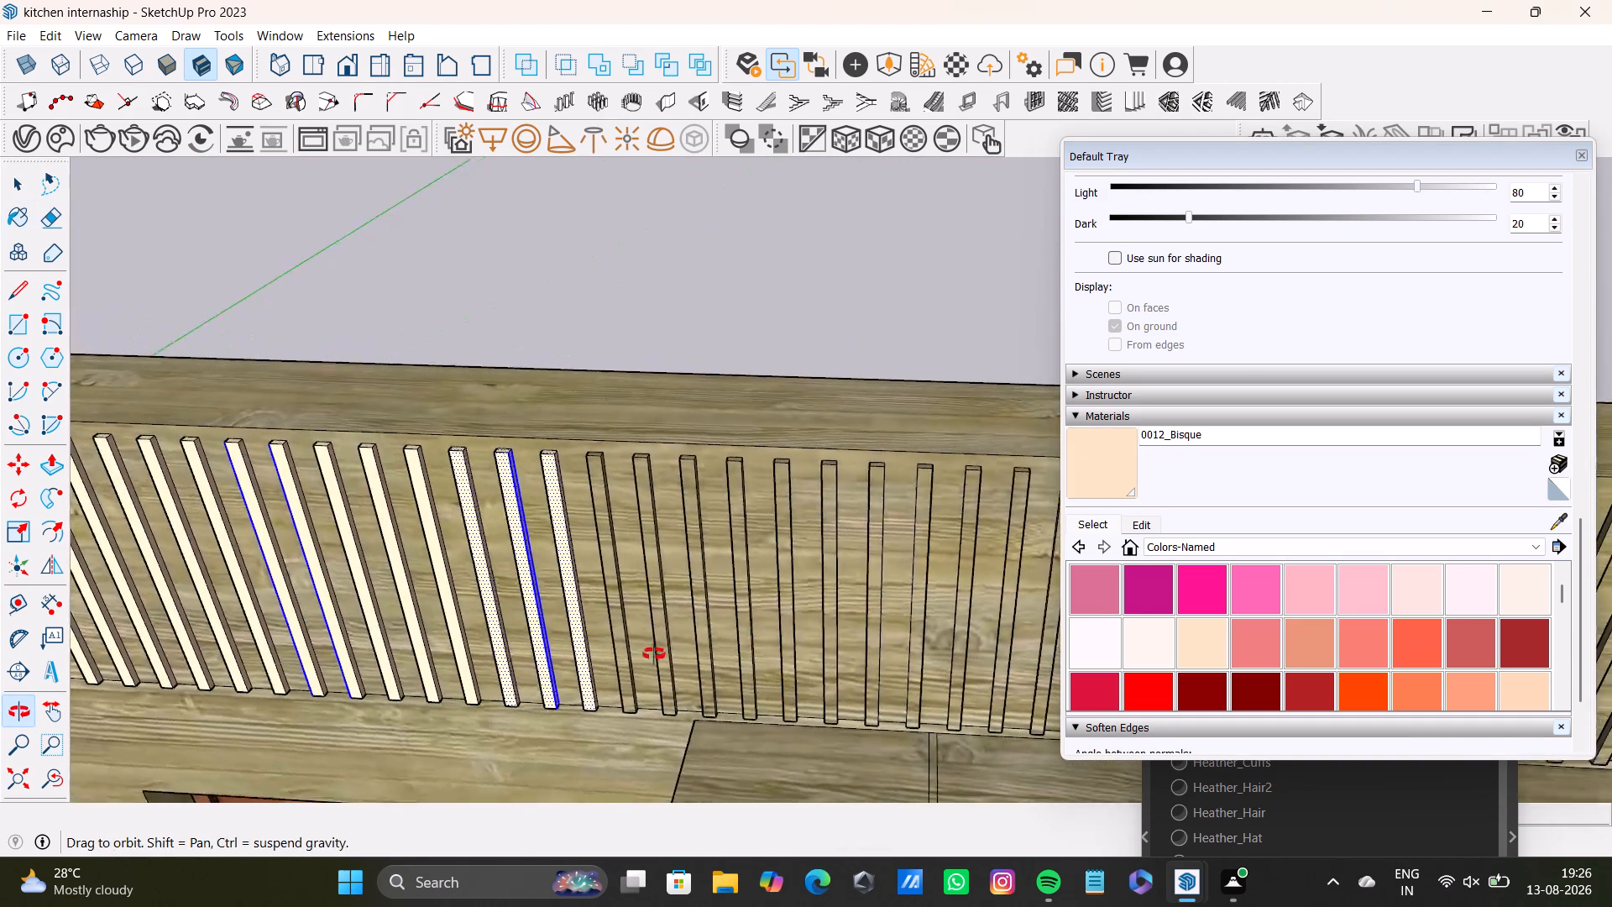
pyautogui.moveTo(654, 654); pyautogui.dragTo(655, 654, button='middle')
pyautogui.scroll(9, 542, 478)
pyautogui.press('space')
pyautogui.click(661, 474)
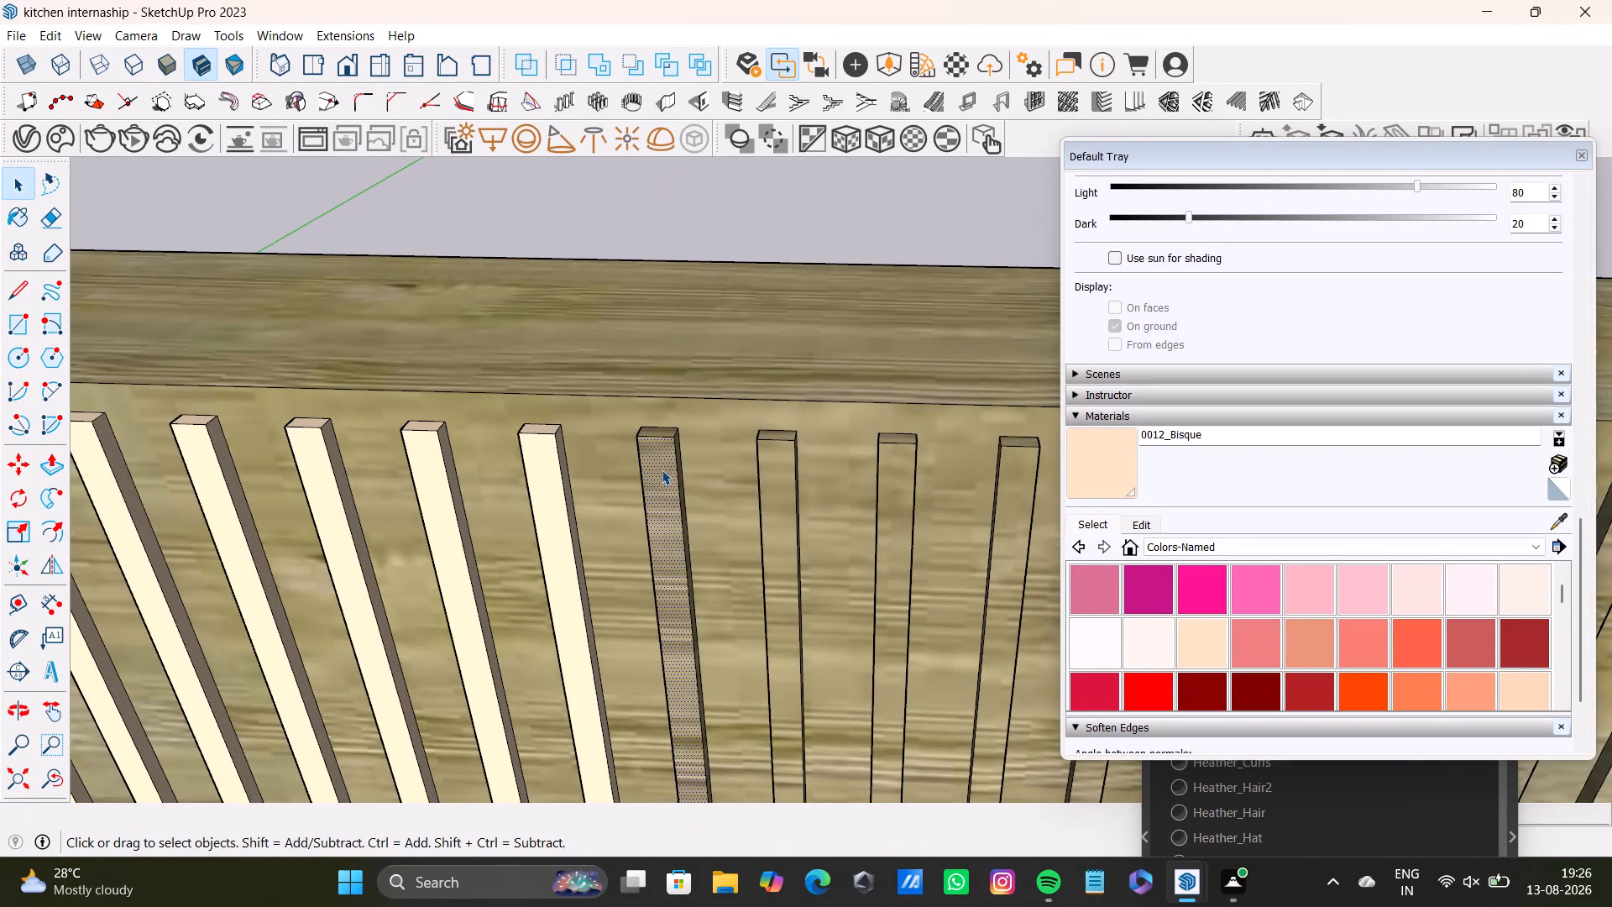
pyautogui.keyDown('shift'); pyautogui.click(660, 431); pyautogui.keyUp('shift')
pyautogui.keyDown('shift'); pyautogui.moveTo(771, 433); pyautogui.dragTo(779, 434); pyautogui.keyUp('shift')
pyautogui.keyDown('shift'); pyautogui.click(785, 436); pyautogui.keyUp('shift')
pyautogui.keyDown('shift'); pyautogui.click(663, 432); pyautogui.keyUp('shift')
pyautogui.keyDown('shift'); pyautogui.click(773, 470); pyautogui.keyUp('shift')
pyautogui.keyDown('shift'); pyautogui.moveTo(721, 581); pyautogui.dragTo(703, 512, button='middle'); pyautogui.keyUp('shift')
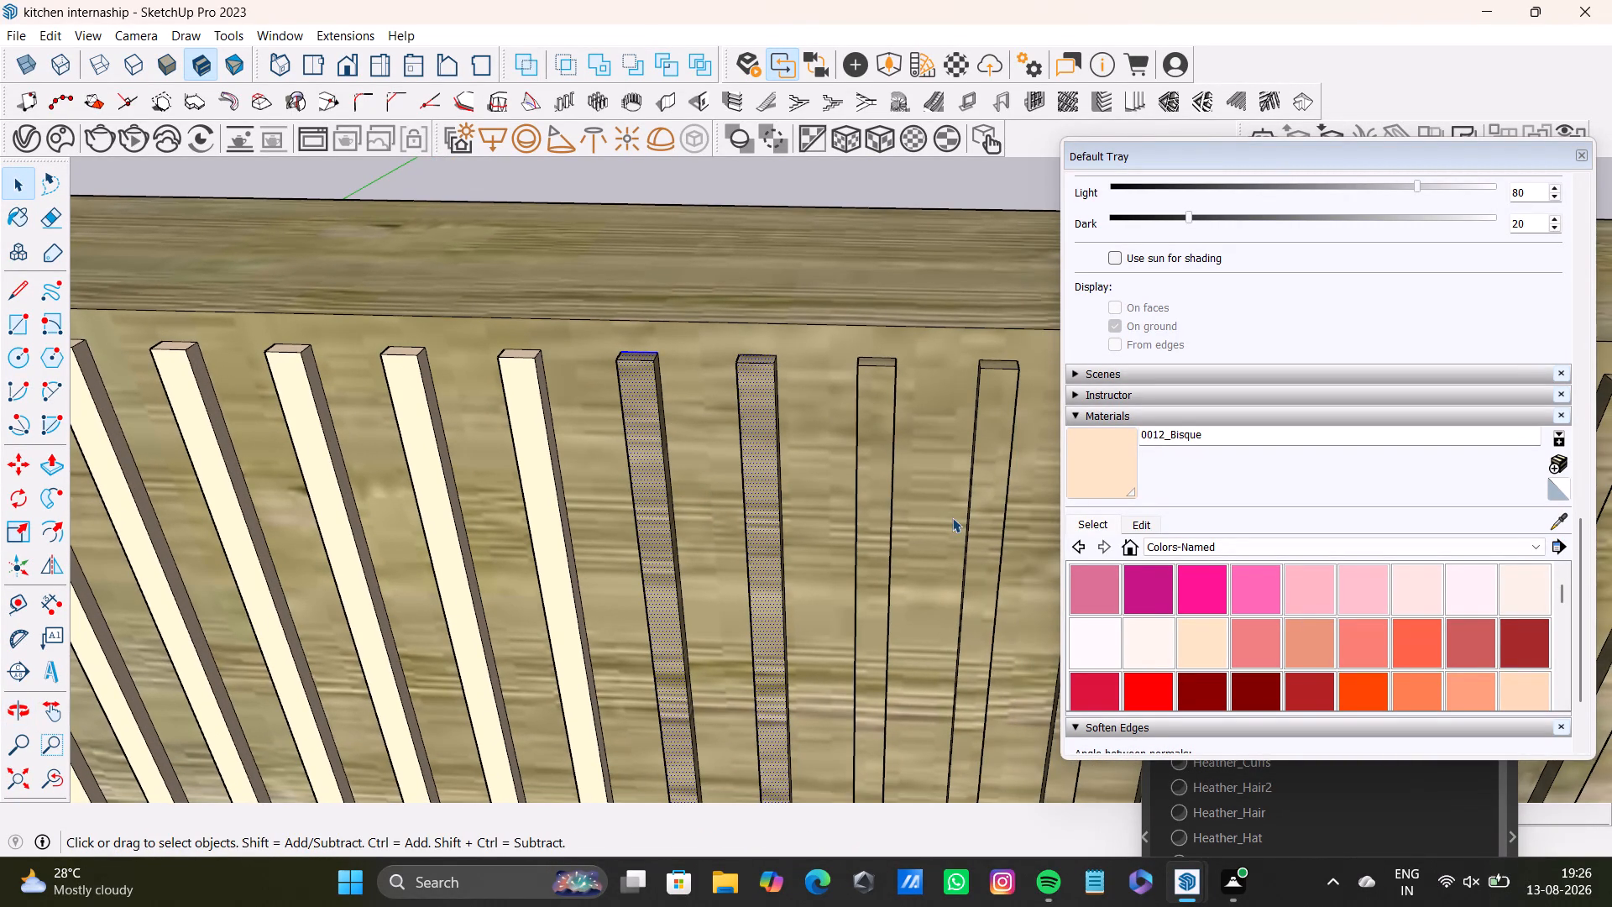
pyautogui.click(1139, 475)
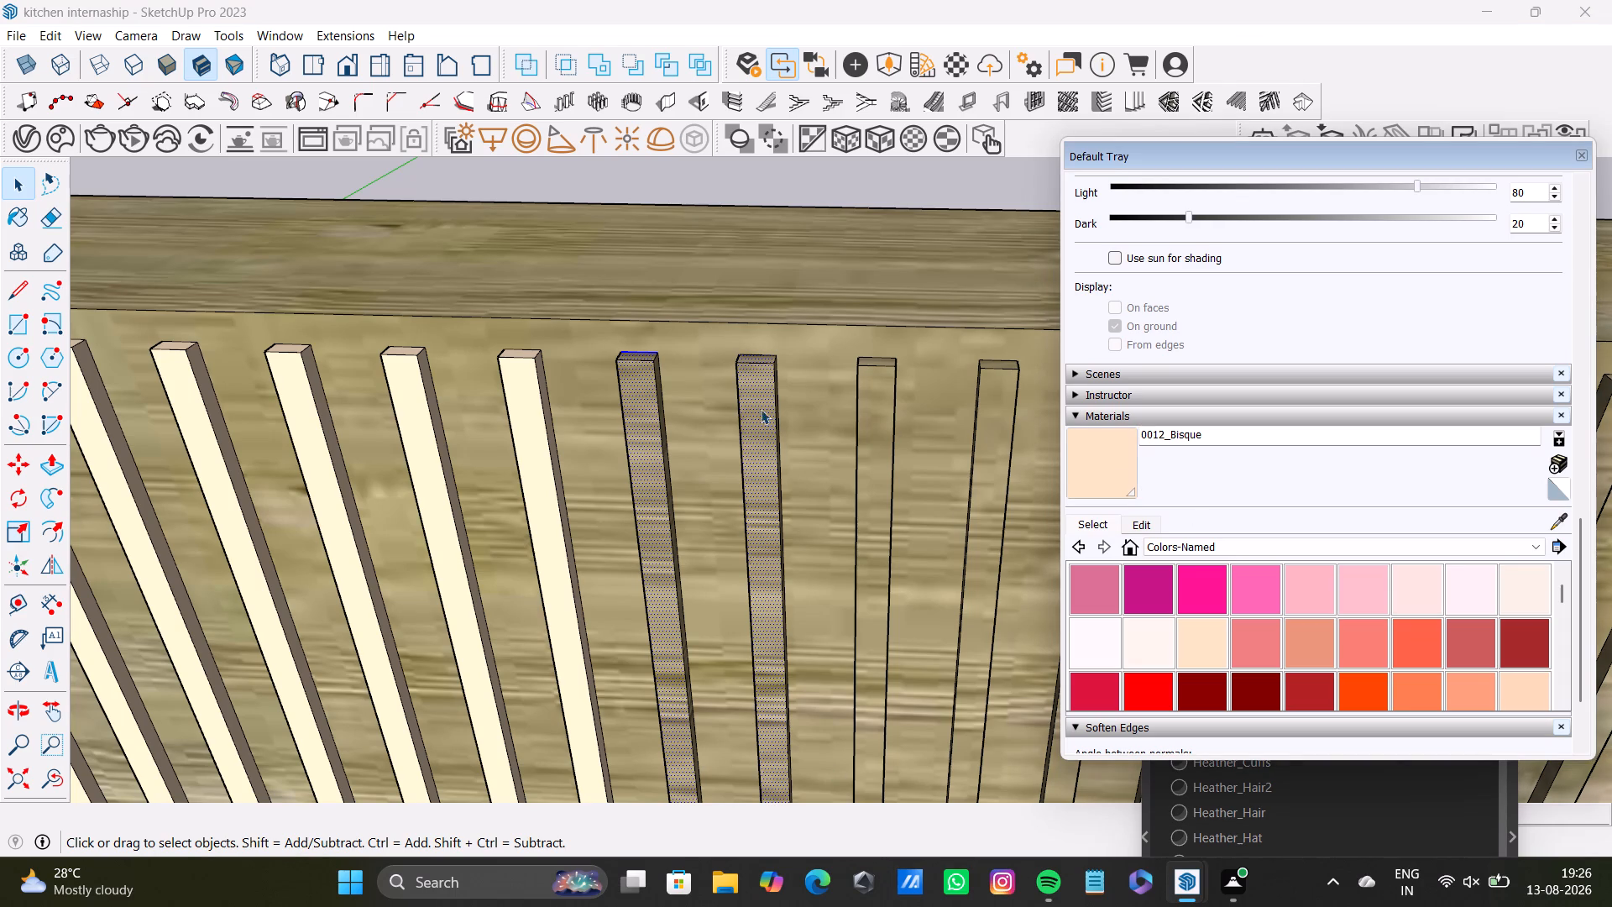
pyautogui.click(1115, 463)
pyautogui.click(774, 402)
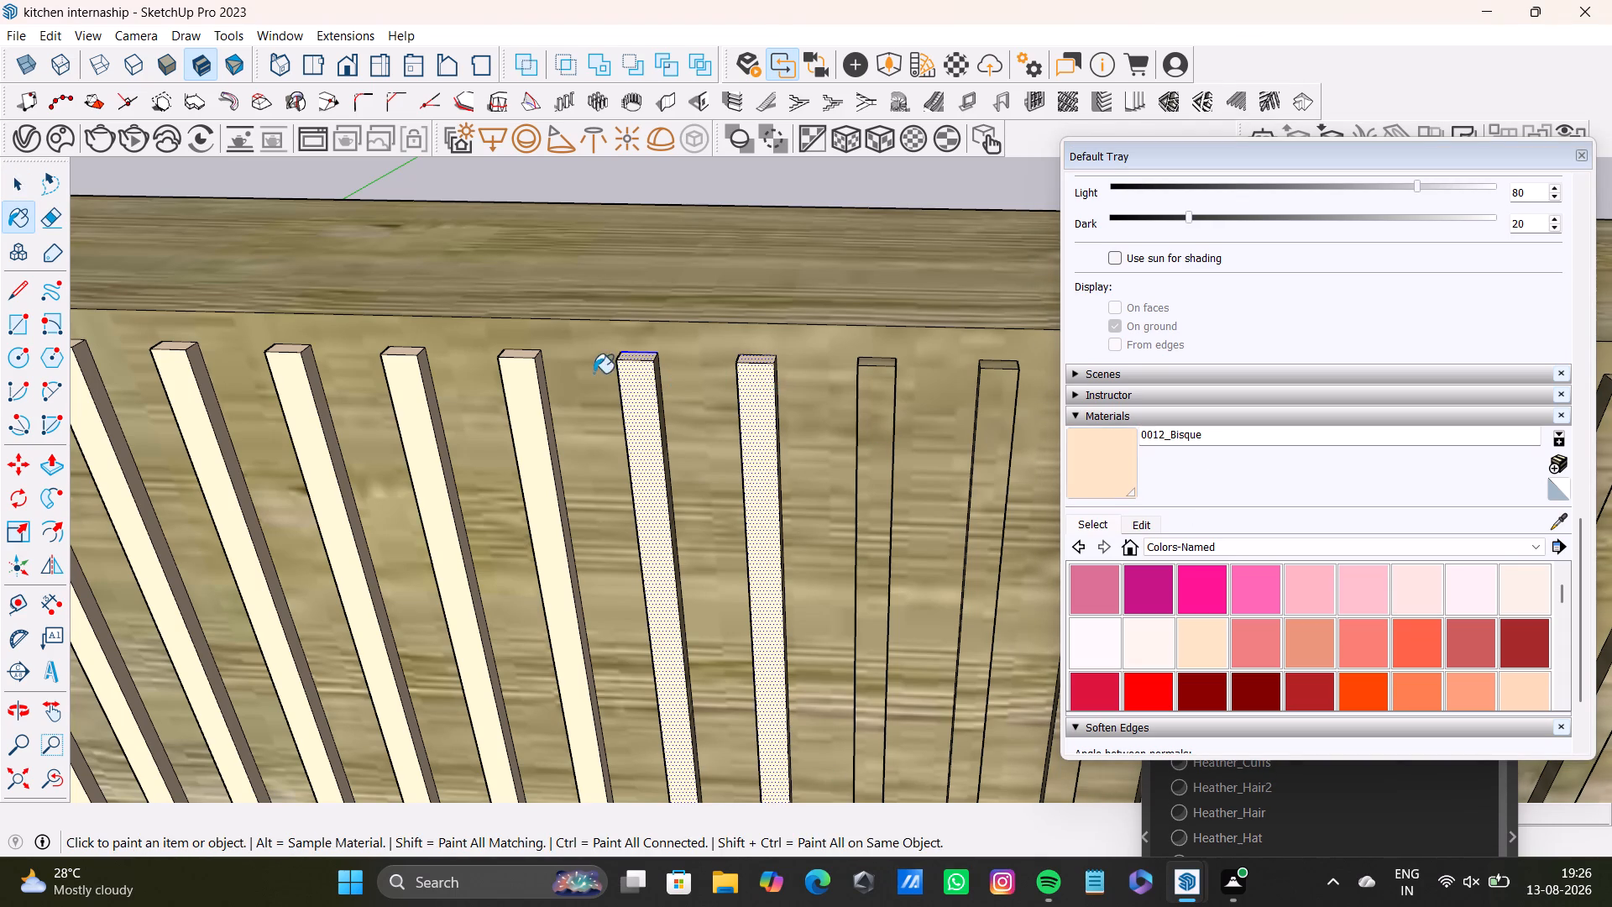
# Paint both side faces of the twenty-ninth and thirtieth door-wall slats with 0012_Bisque.
pyautogui.moveTo(659, 483); pyautogui.dragTo(905, 494, button='middle')
pyautogui.scroll(4, 616, 491)
pyautogui.moveTo(613, 498); pyautogui.dragTo(694, 471, button='middle')
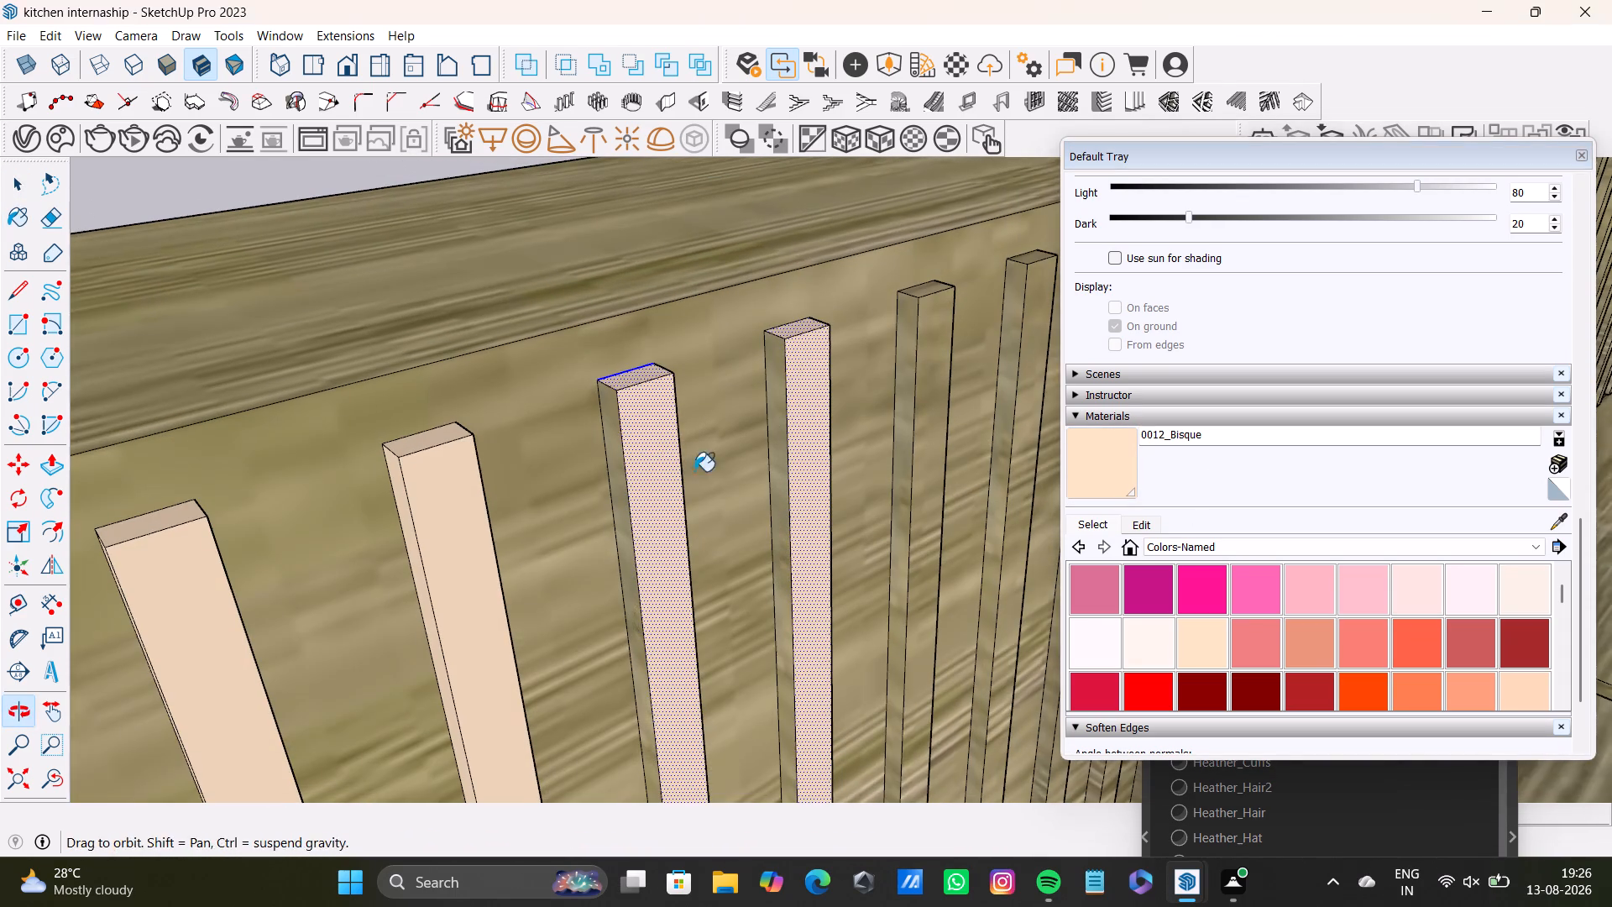
pyautogui.moveTo(694, 471); pyautogui.dragTo(698, 472, button='middle')
pyautogui.click(611, 438)
pyautogui.click(774, 389)
pyautogui.moveTo(777, 455); pyautogui.dragTo(362, 443, button='middle')
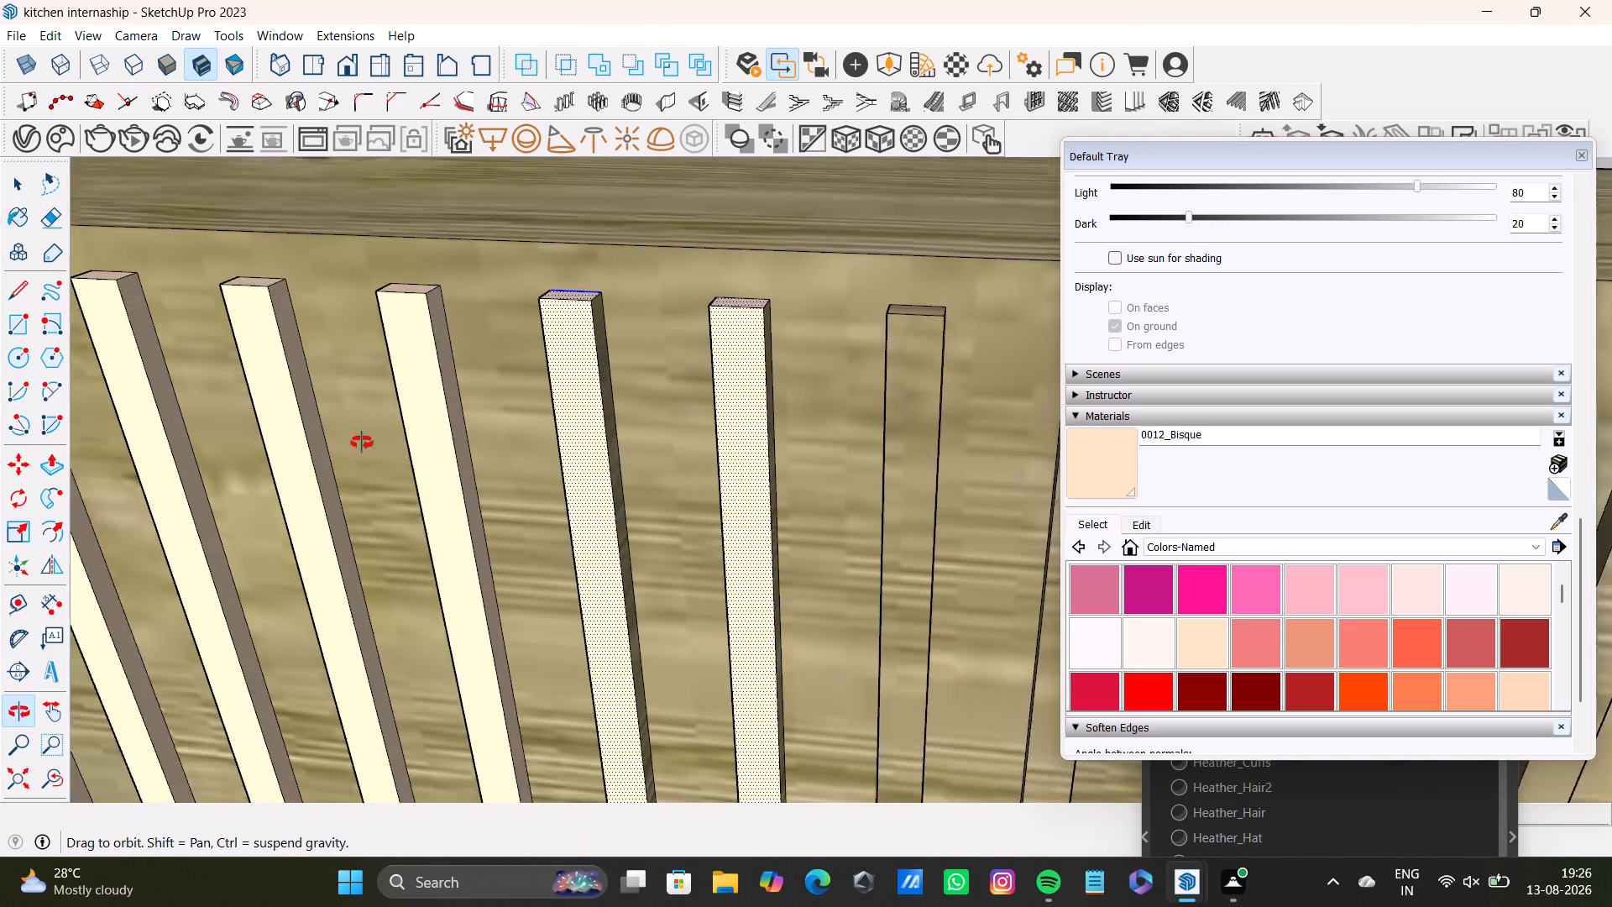
pyautogui.moveTo(362, 443); pyautogui.dragTo(357, 441, button='middle')
pyautogui.click(610, 359)
pyautogui.moveTo(792, 538); pyautogui.dragTo(741, 540, button='middle')
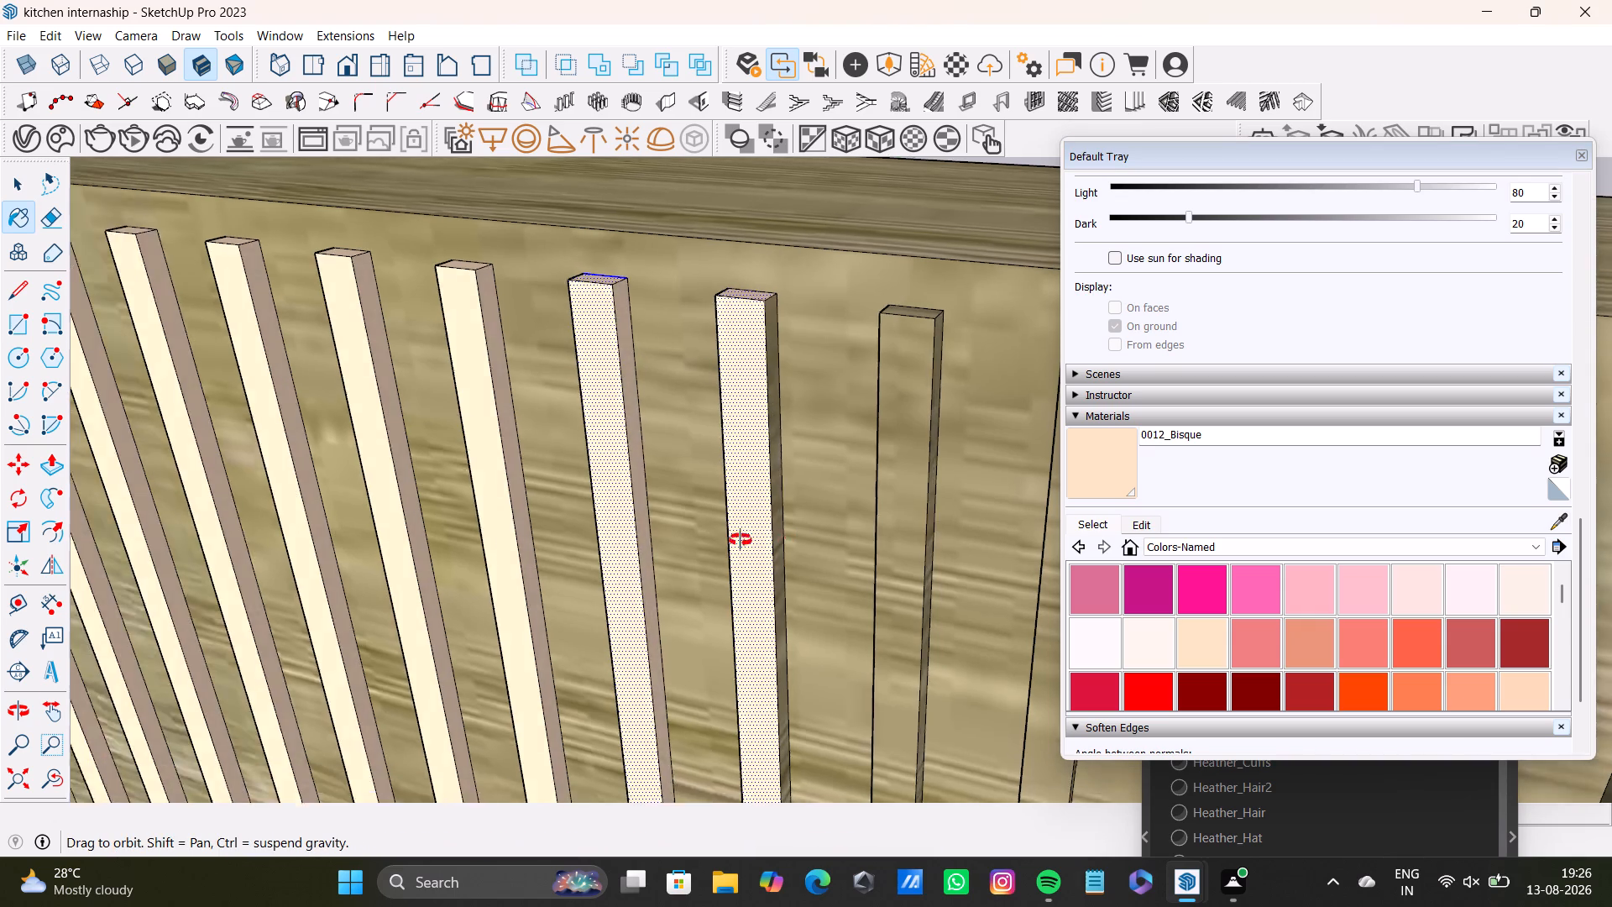
pyautogui.moveTo(741, 540); pyautogui.dragTo(544, 532, button='middle')
pyautogui.click(818, 415)
# Paint the front, side and top faces of the thirty-first and thirty-second door-wall slats with 0012_Bisque.
pyautogui.scroll(-3, 800, 513)
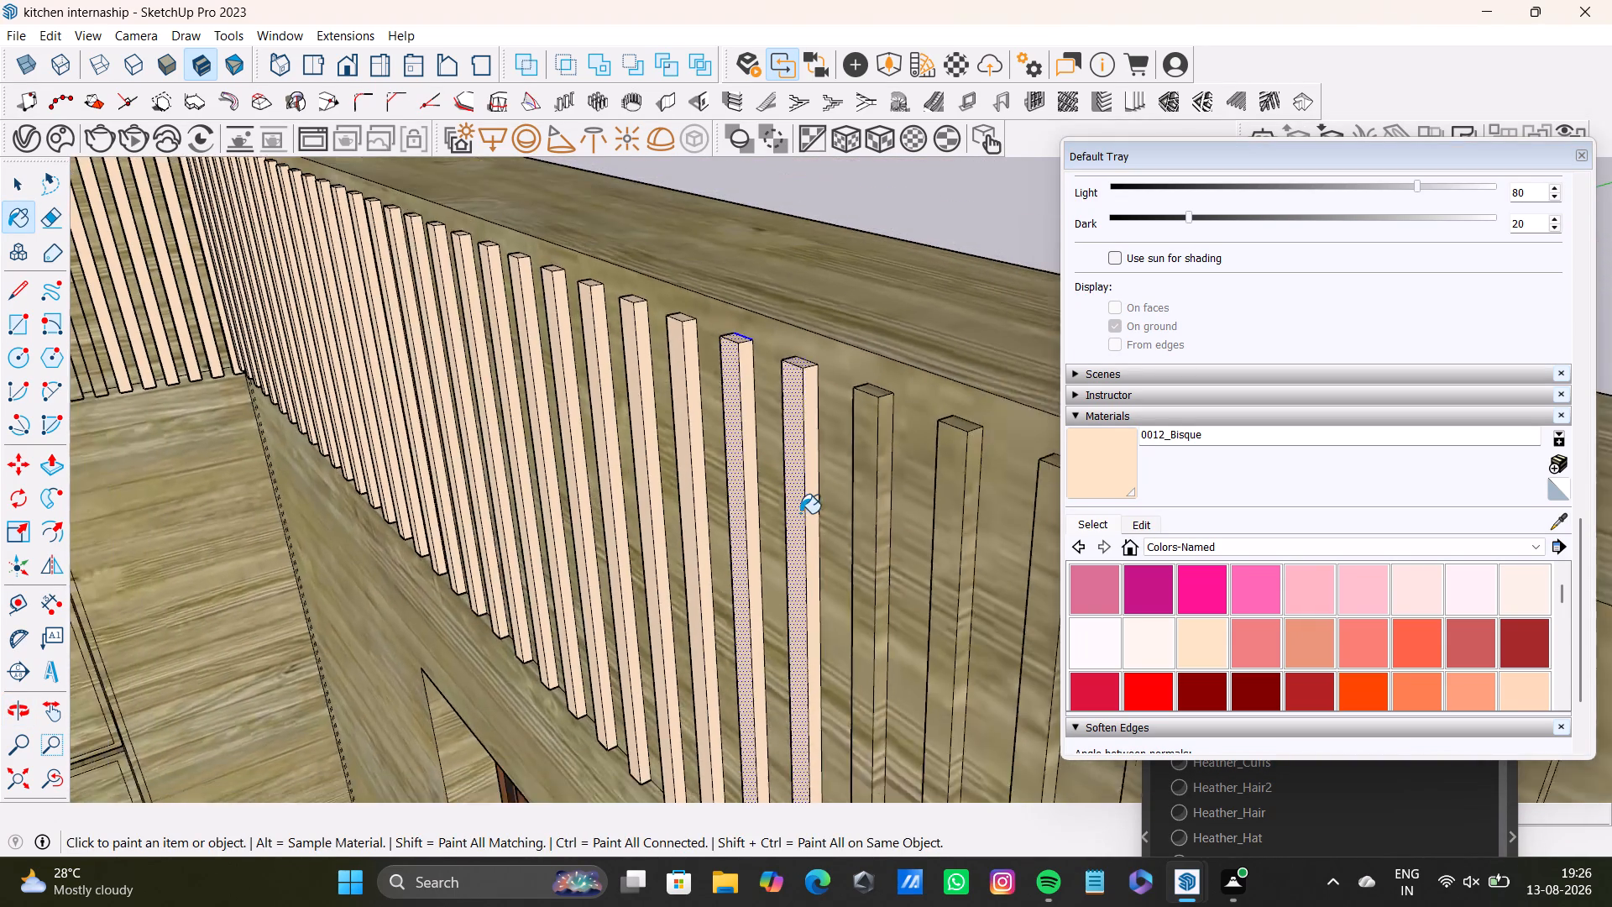
pyautogui.scroll(-5, 800, 513)
pyautogui.moveTo(816, 566); pyautogui.dragTo(753, 449, button='middle')
pyautogui.scroll(4, 760, 418)
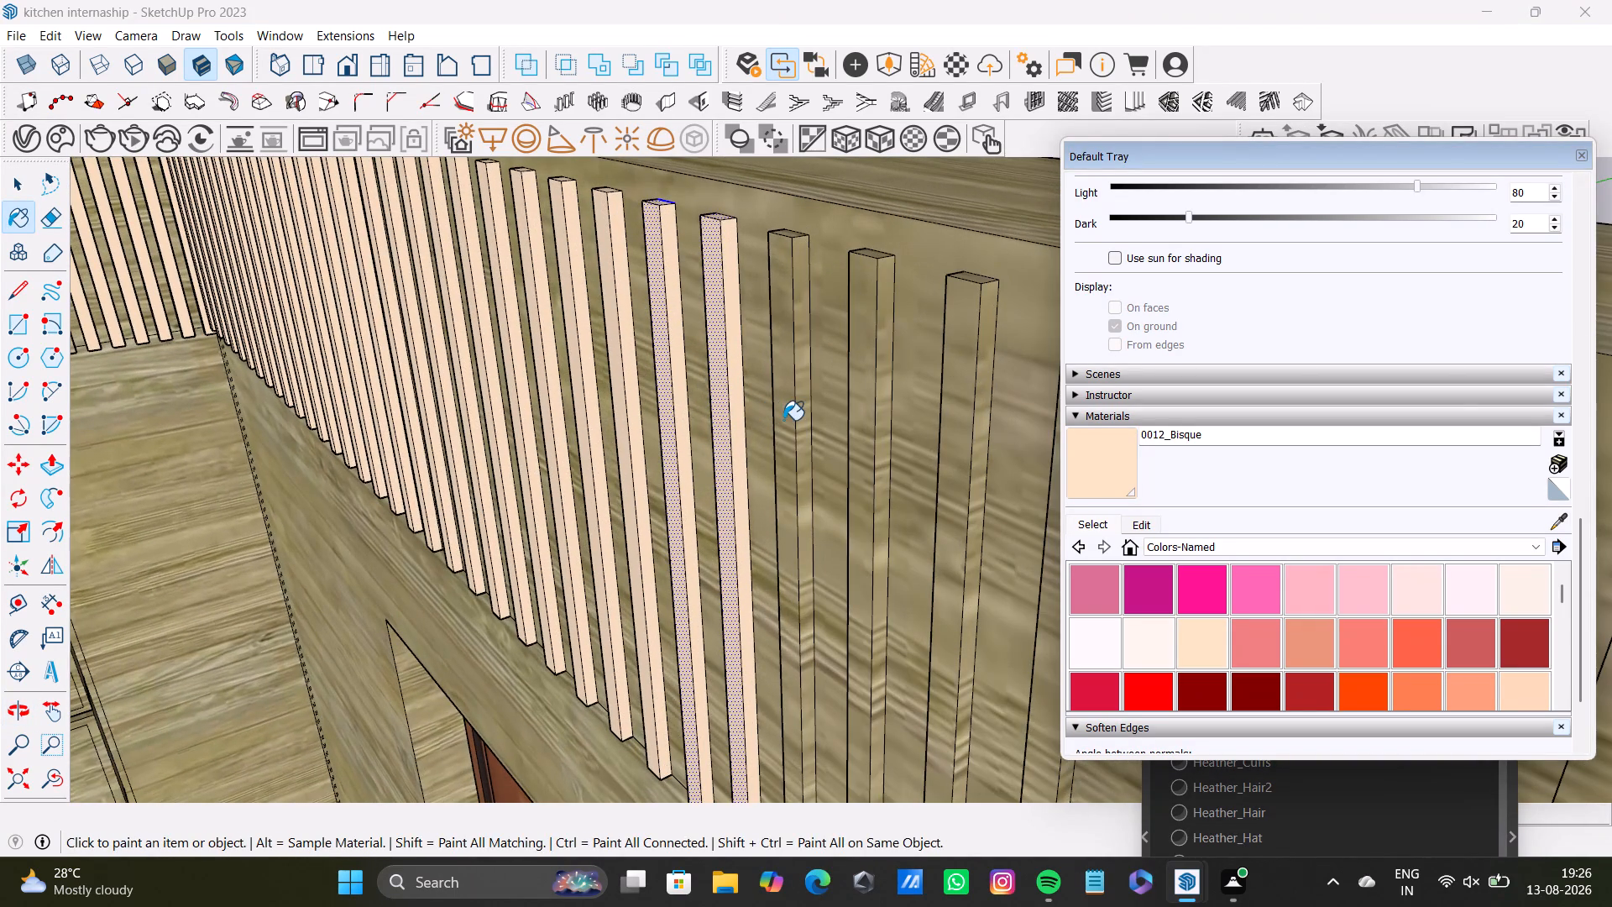
pyautogui.click(783, 420)
pyautogui.click(801, 417)
pyautogui.moveTo(778, 349); pyautogui.dragTo(762, 525, button='middle')
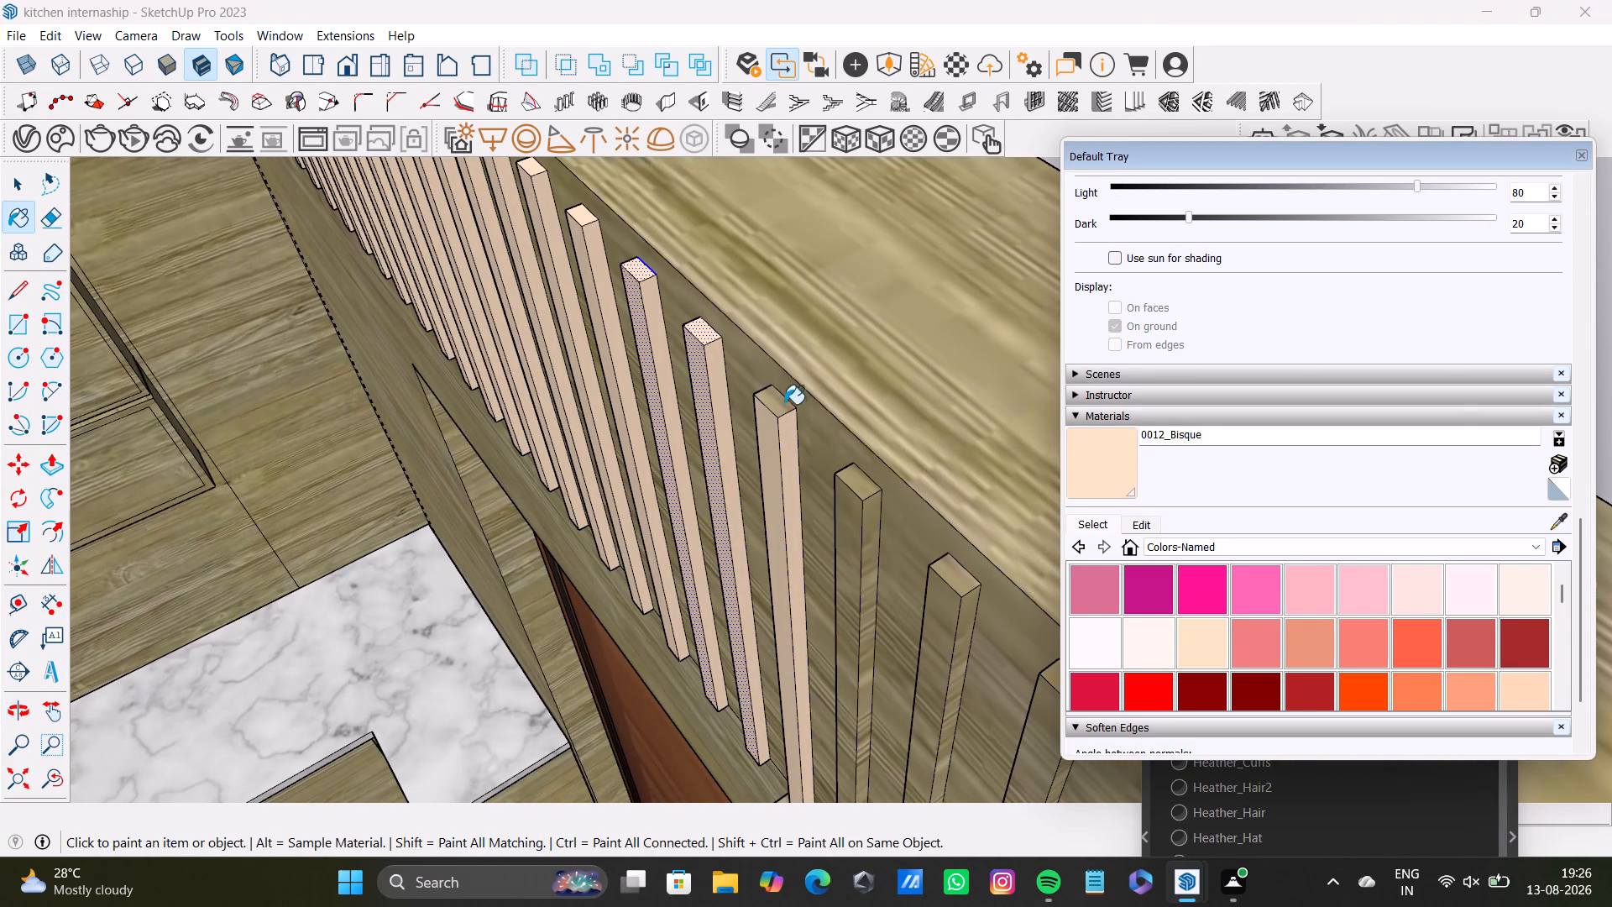
pyautogui.click(772, 406)
pyautogui.click(864, 487)
pyautogui.click(851, 515)
pyautogui.click(867, 526)
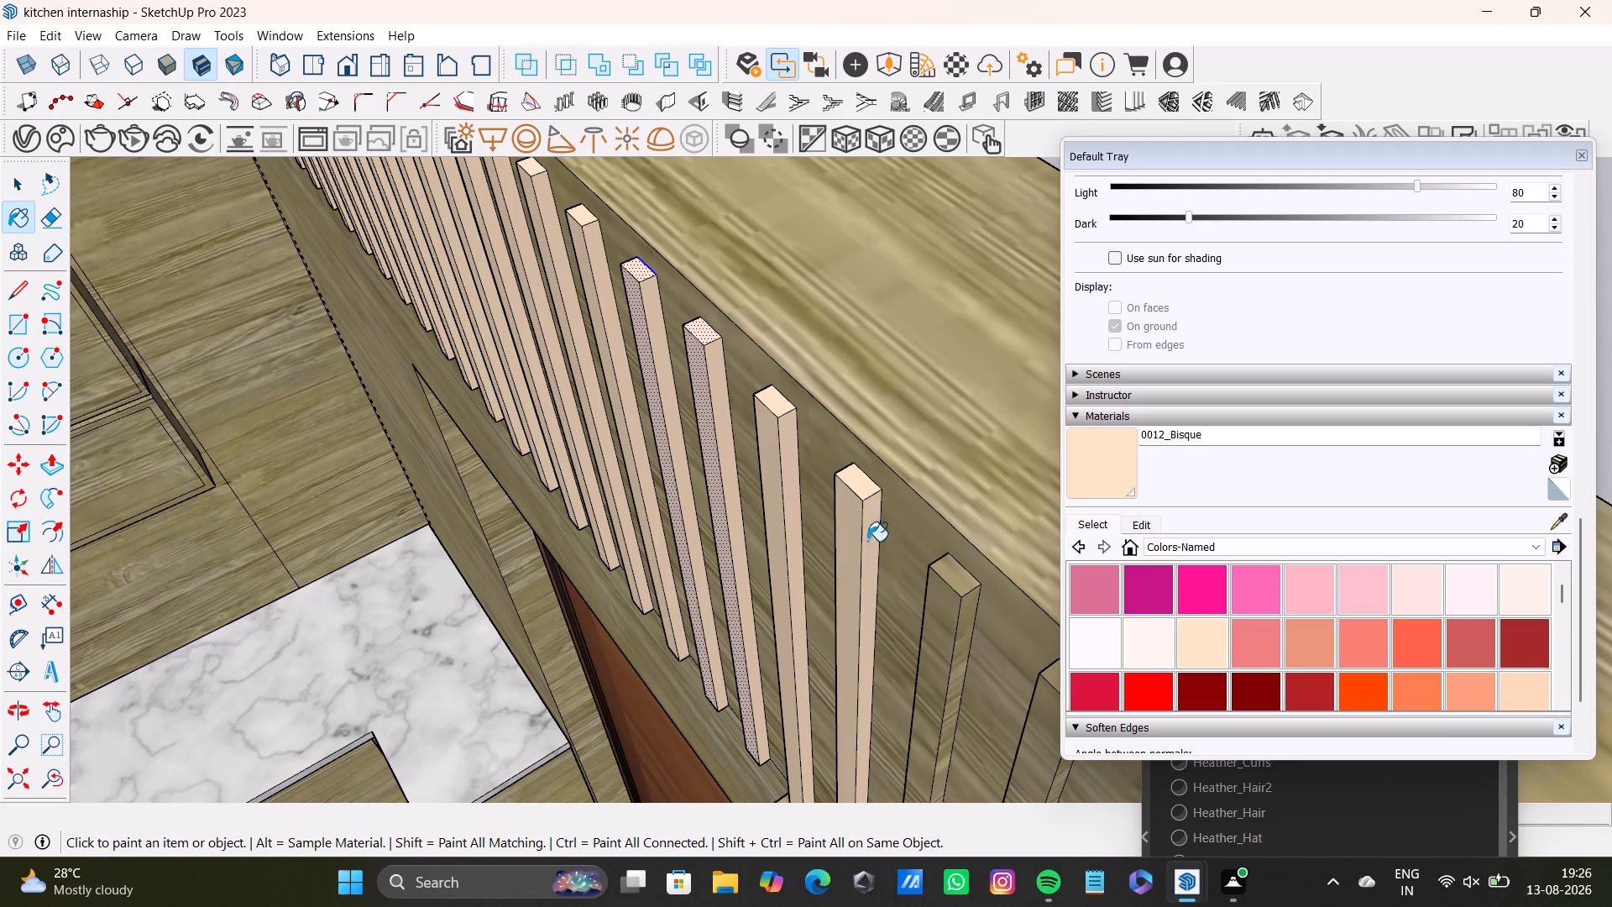
# Paint the front, side and top faces of the thirty-third and thirty-fourth door-wall slats with 0012_Bisque.
pyautogui.scroll(-4, 861, 599)
pyautogui.moveTo(882, 622); pyautogui.dragTo(830, 417, button='middle')
pyautogui.click(859, 409)
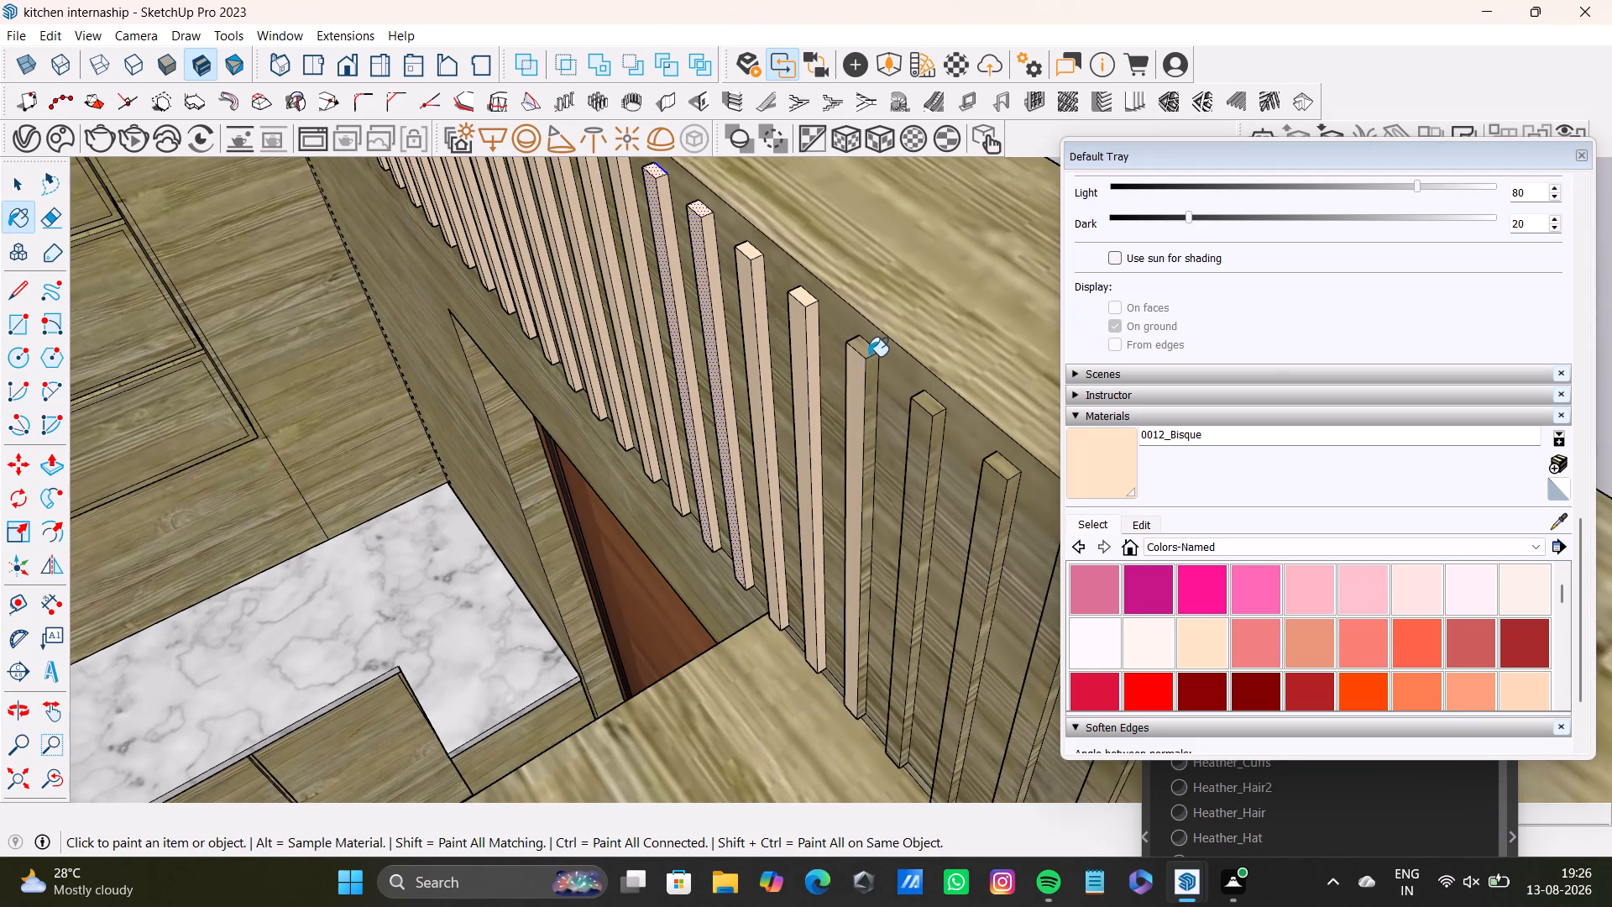
pyautogui.click(868, 356)
pyautogui.click(868, 376)
pyautogui.click(867, 355)
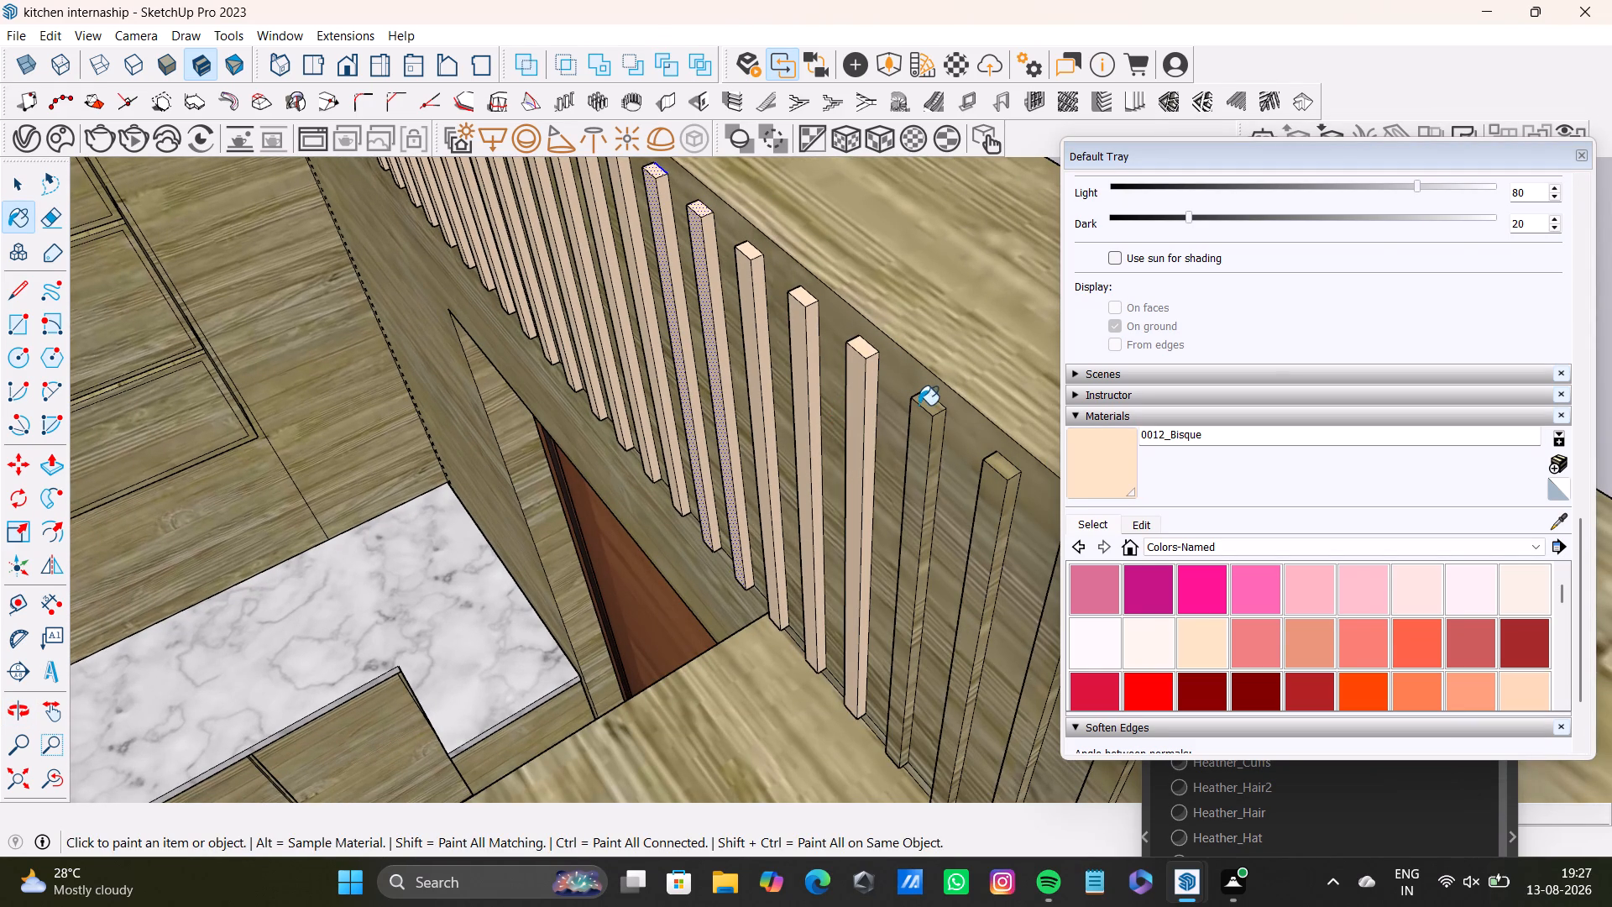
pyautogui.click(919, 405)
pyautogui.click(929, 427)
pyautogui.click(930, 412)
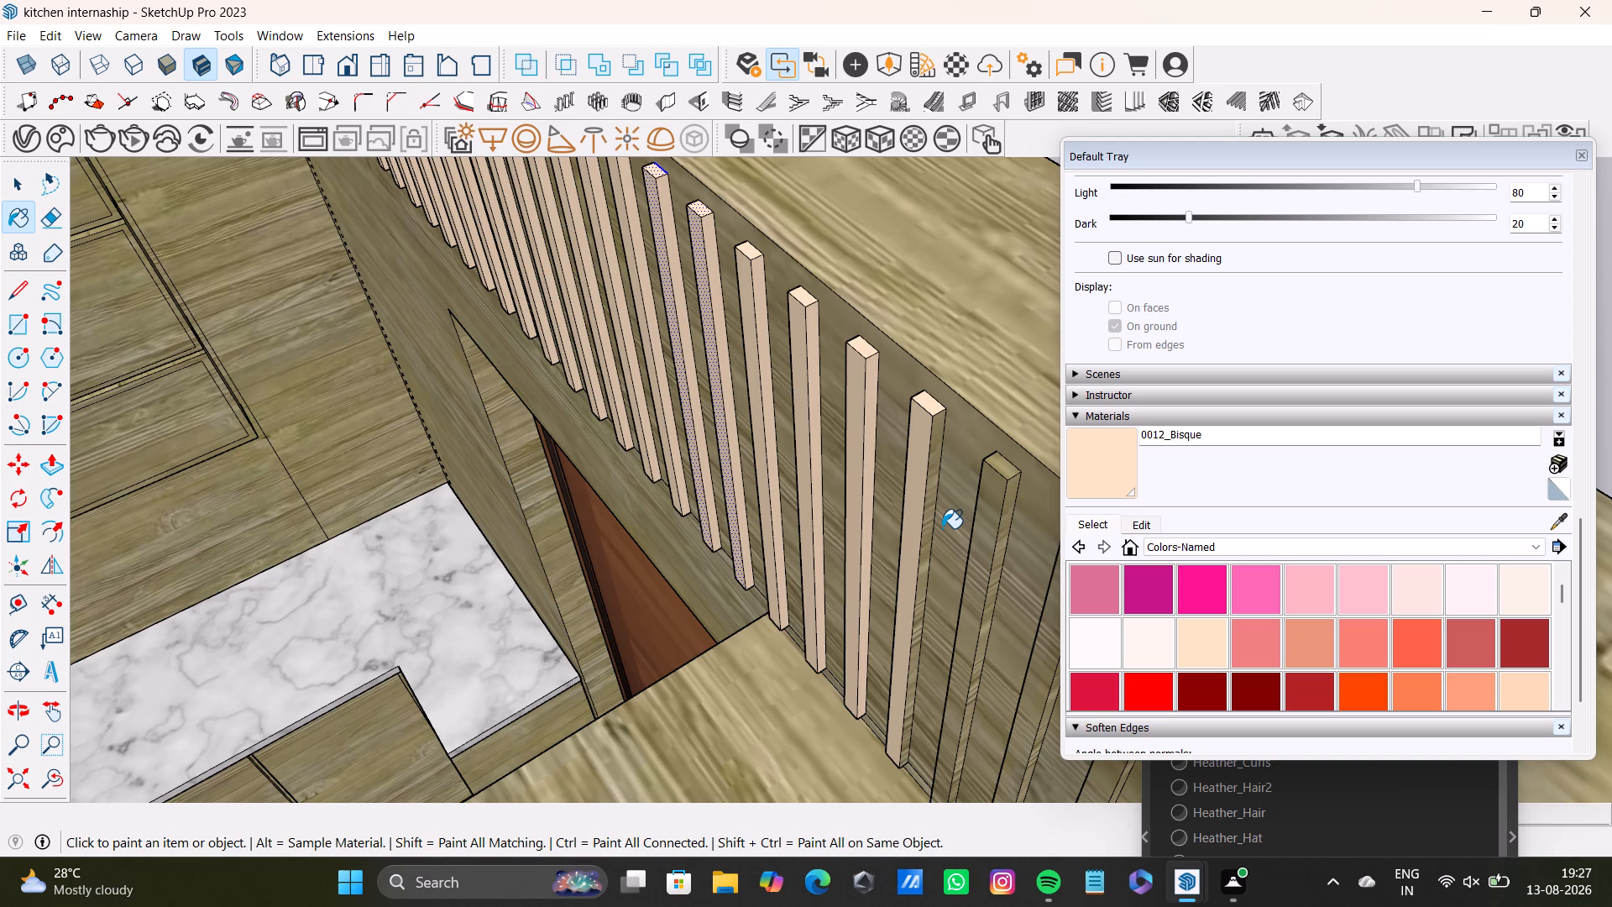
pyautogui.scroll(2, 919, 515)
pyautogui.click(933, 504)
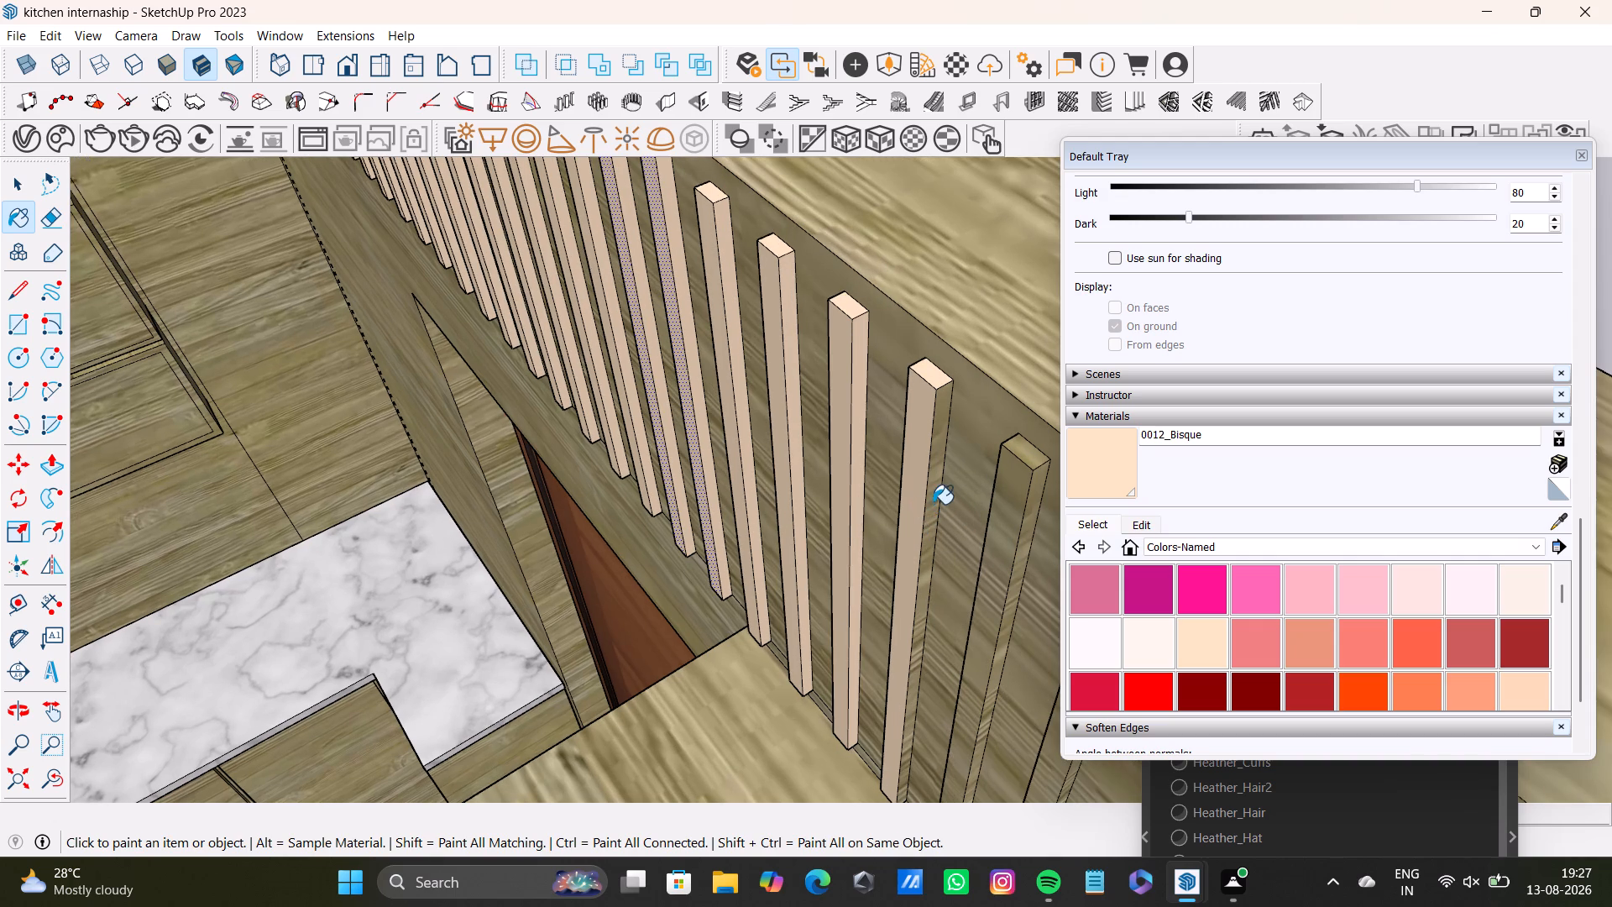
# Paint the top, front and both side faces of the thirty-fifth door-wall slat with 0012_Bisque.
pyautogui.scroll(-10, 871, 569)
pyautogui.keyDown('shift'); pyautogui.moveTo(845, 618); pyautogui.dragTo(739, 497, button='middle'); pyautogui.keyUp('shift')
pyautogui.moveTo(729, 533); pyautogui.dragTo(850, 564, button='middle')
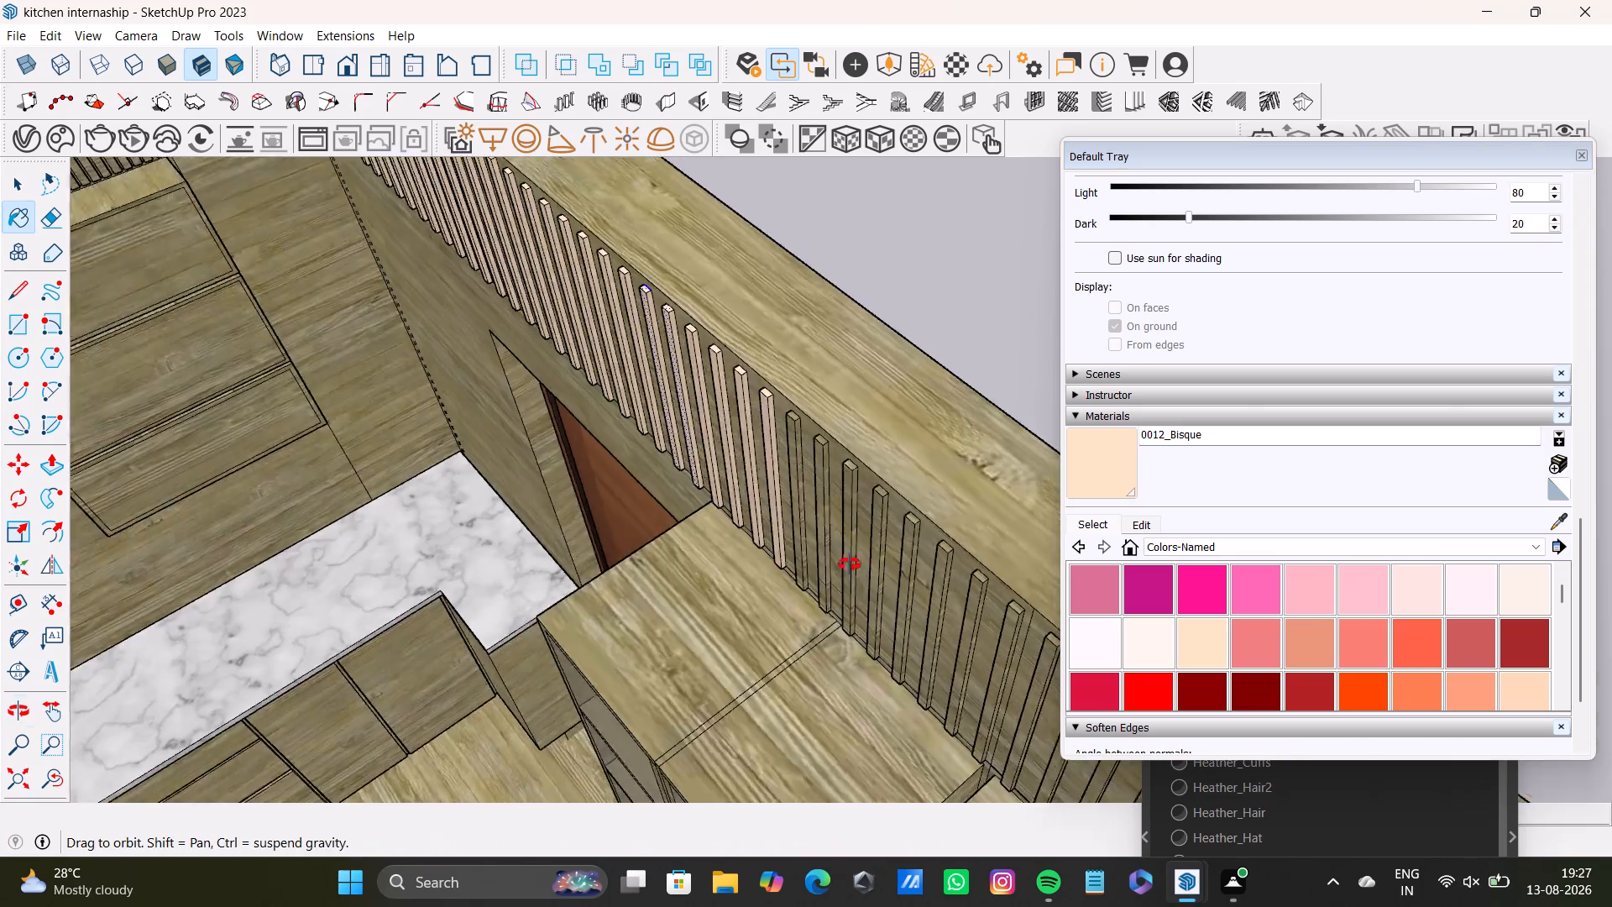
pyautogui.moveTo(850, 564); pyautogui.dragTo(877, 545, button='middle')
pyautogui.scroll(12, 858, 473)
pyautogui.keyDown('shift'); pyautogui.click(838, 411); pyautogui.keyUp('shift')
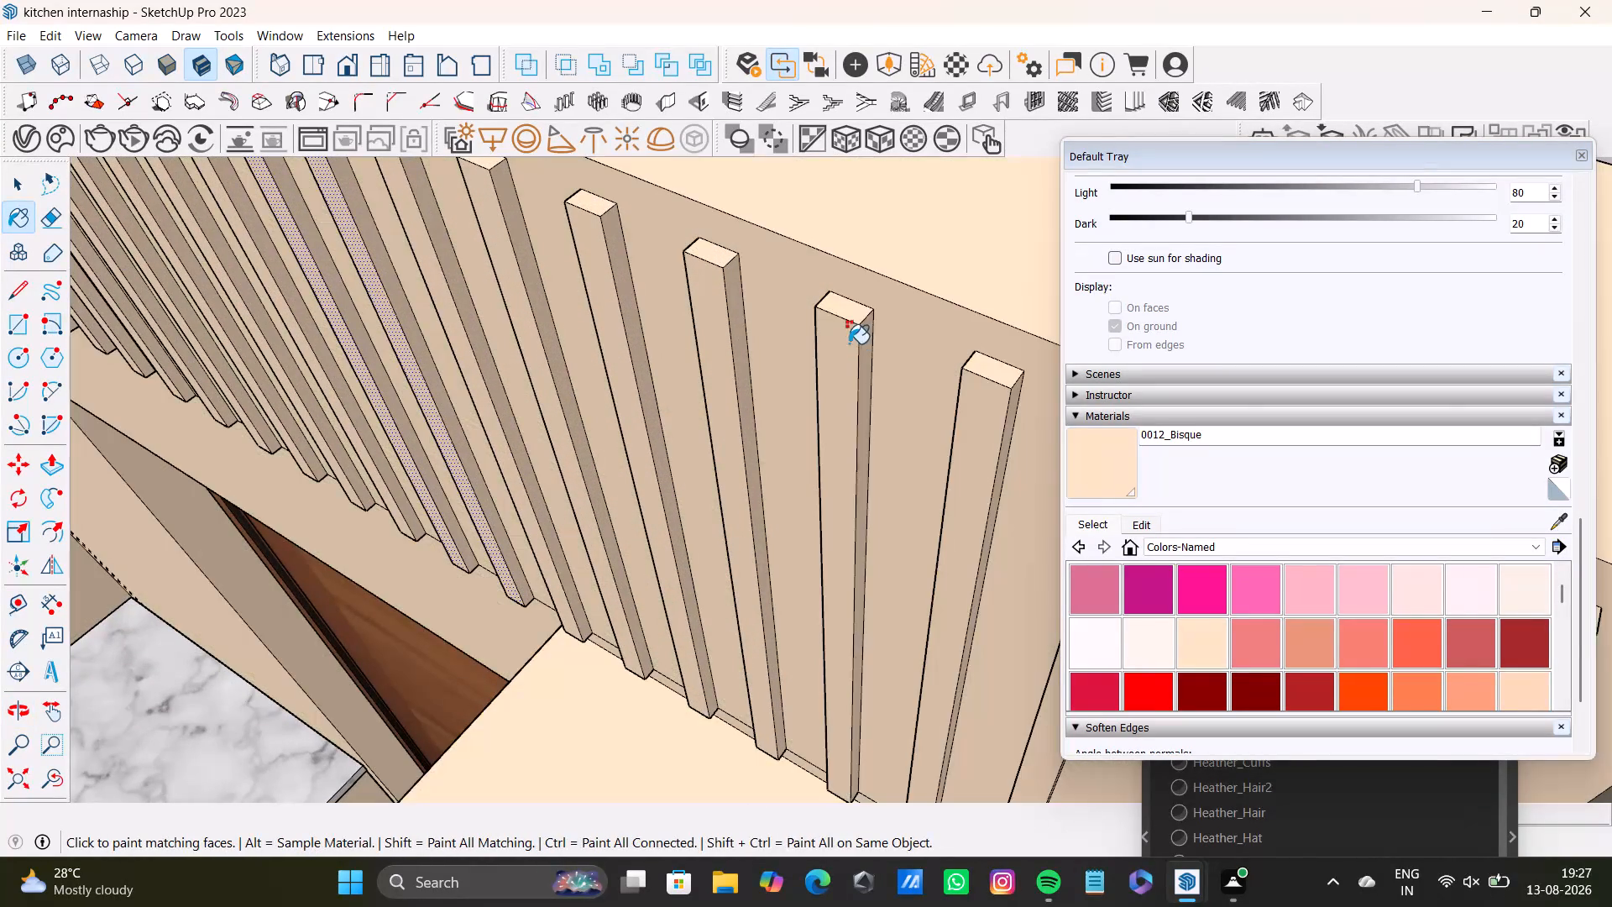
pyautogui.hotkey('ctrl', 'z')
pyautogui.scroll(5, 841, 333)
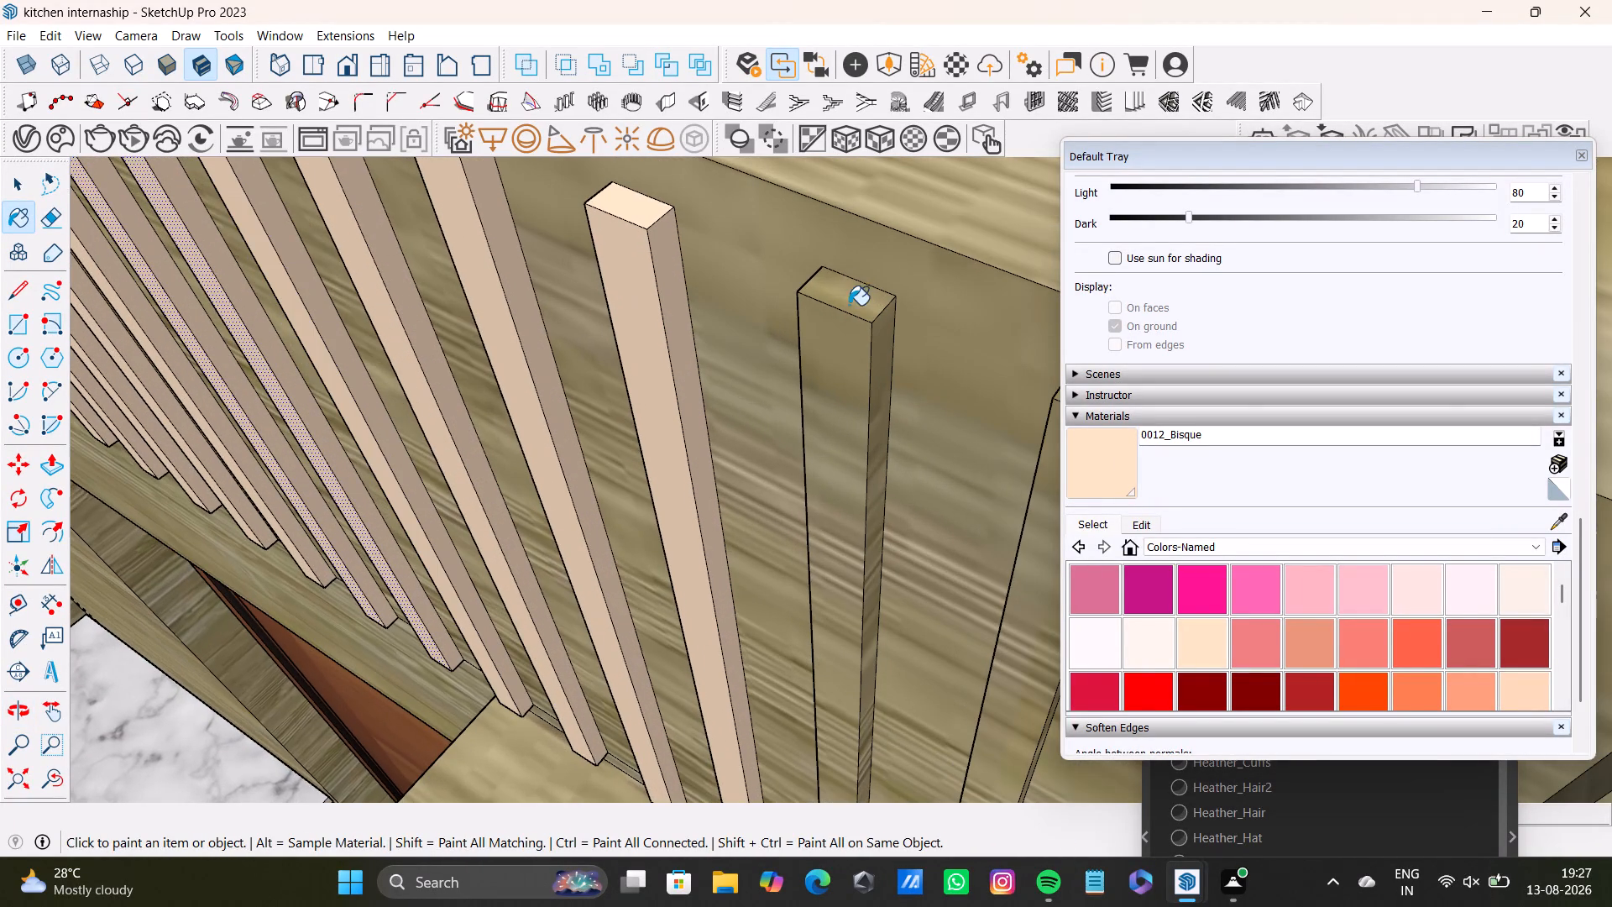
pyautogui.click(856, 299)
pyautogui.click(851, 333)
pyautogui.click(890, 348)
pyautogui.moveTo(782, 434); pyautogui.dragTo(1019, 458, button='middle')
pyautogui.moveTo(689, 451); pyautogui.dragTo(948, 406, button='middle')
pyautogui.click(654, 414)
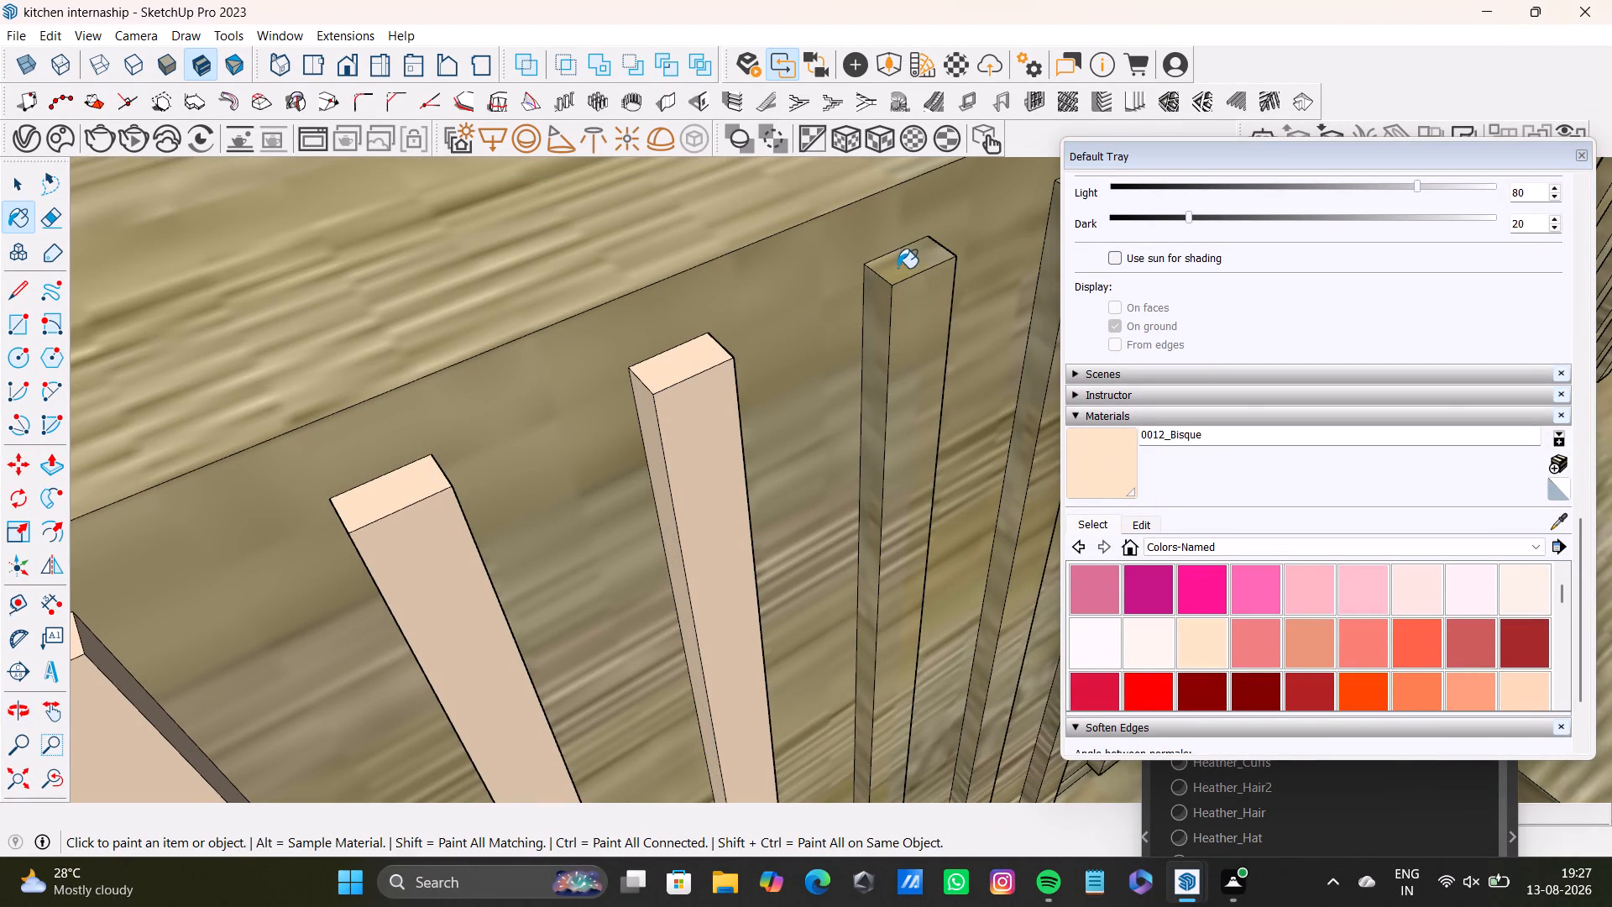
# Paint the top, front and both side faces of the thirty-sixth door-wall slat with 0012_Bisque.
pyautogui.click(898, 268)
pyautogui.click(876, 296)
pyautogui.click(898, 302)
pyautogui.moveTo(936, 328); pyautogui.dragTo(693, 349, button='middle')
pyautogui.scroll(-2, 782, 417)
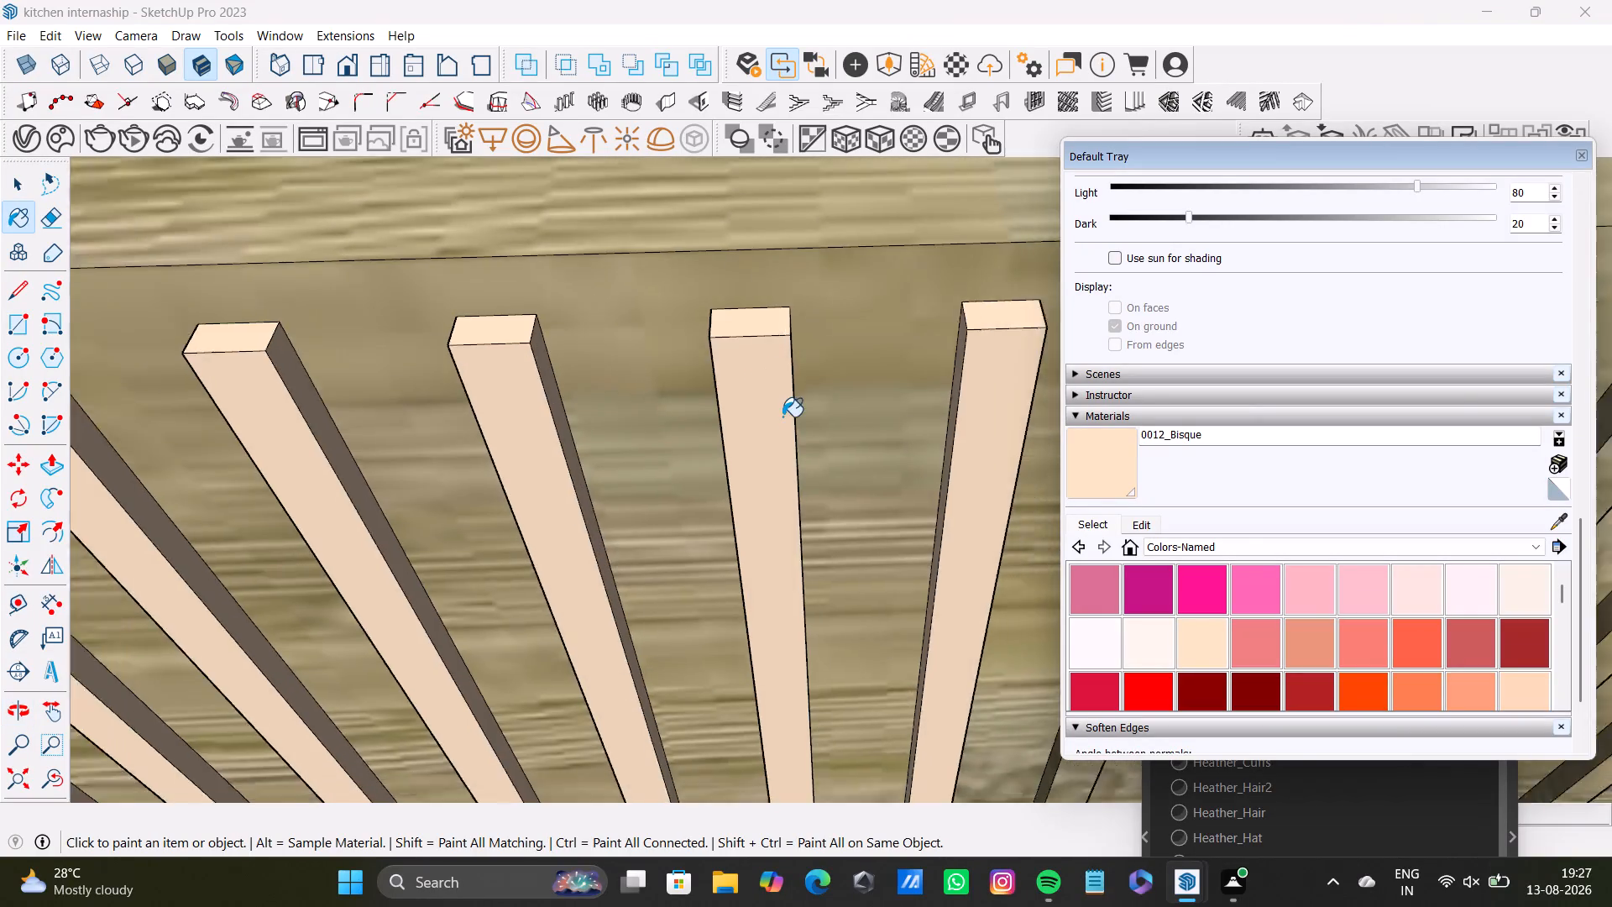
pyautogui.scroll(-9, 782, 417)
pyautogui.moveTo(879, 464); pyautogui.dragTo(424, 413, button='middle')
pyautogui.moveTo(635, 443); pyautogui.dragTo(376, 437, button='middle')
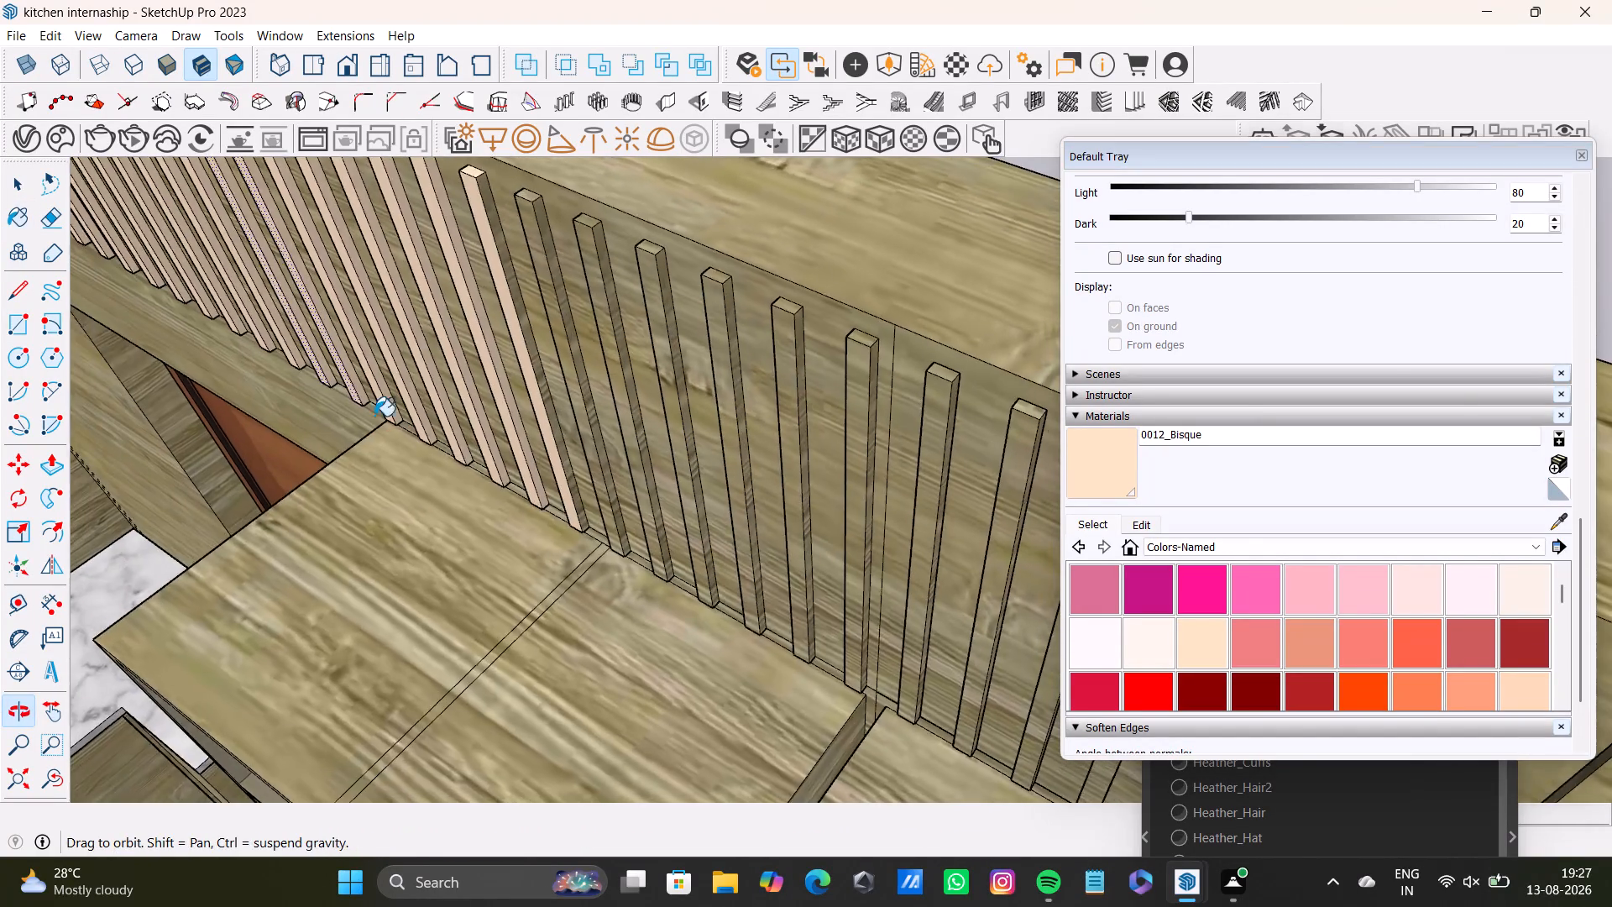
pyautogui.scroll(3, 473, 331)
pyautogui.click(540, 312)
# Paint the front, top and one side face of the thirty-seventh and thirty-eighth door-wall slats with 0012_Bisque.
pyautogui.click(582, 290)
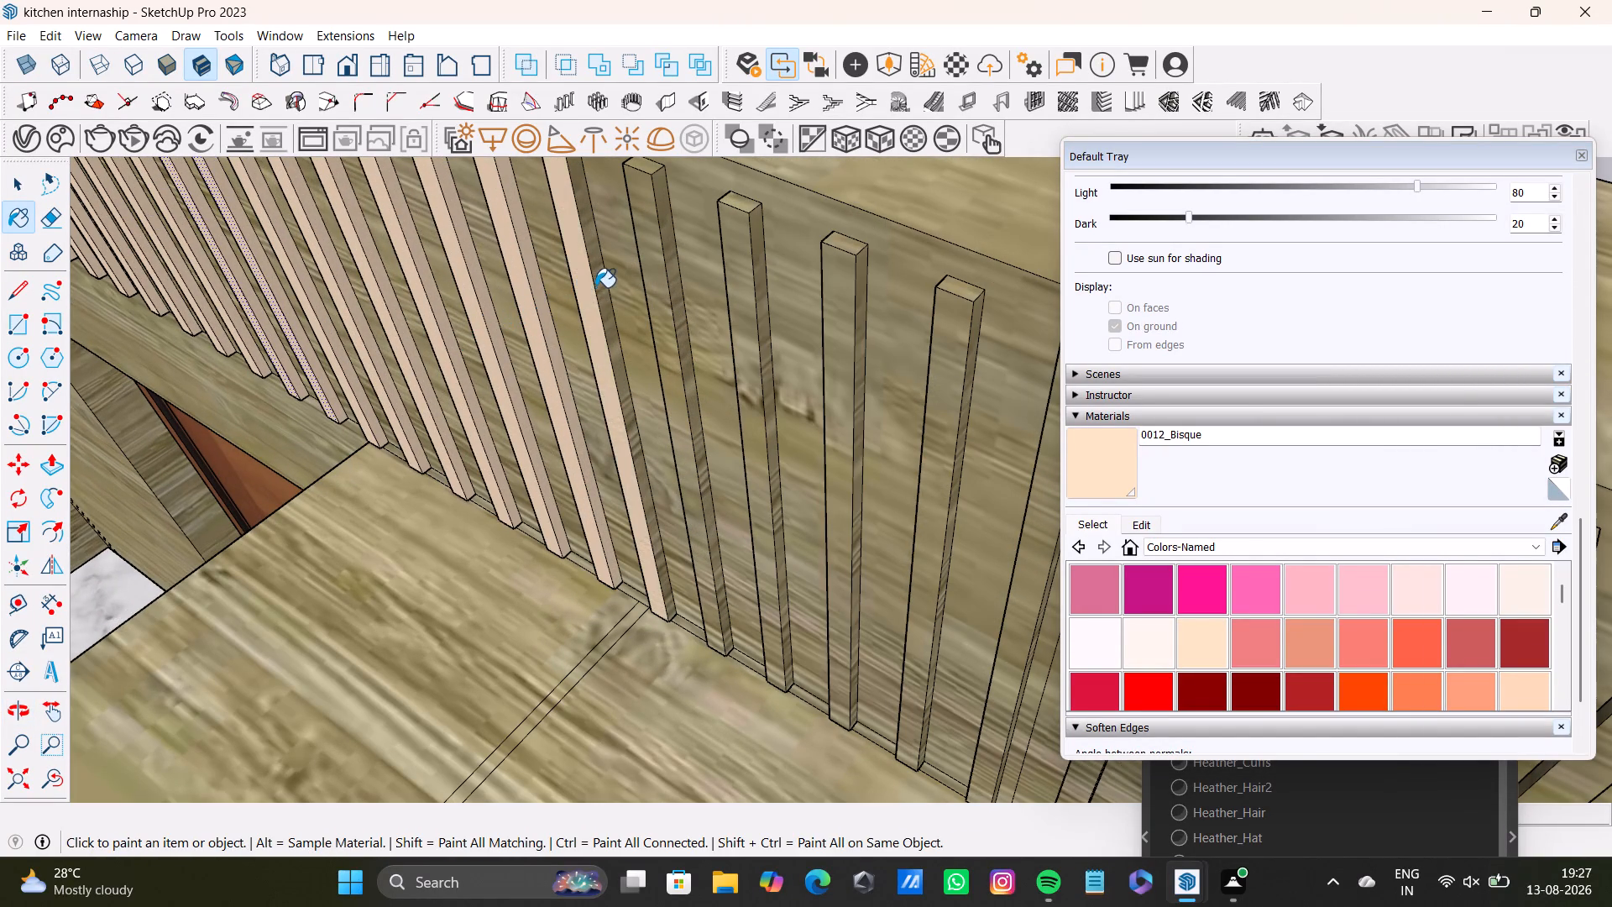
pyautogui.click(599, 287)
pyautogui.click(655, 285)
pyautogui.click(672, 279)
pyautogui.keyDown('shift'); pyautogui.moveTo(666, 278); pyautogui.dragTo(690, 490, button='middle'); pyautogui.keyUp('shift')
pyautogui.click(585, 354)
pyautogui.click(671, 393)
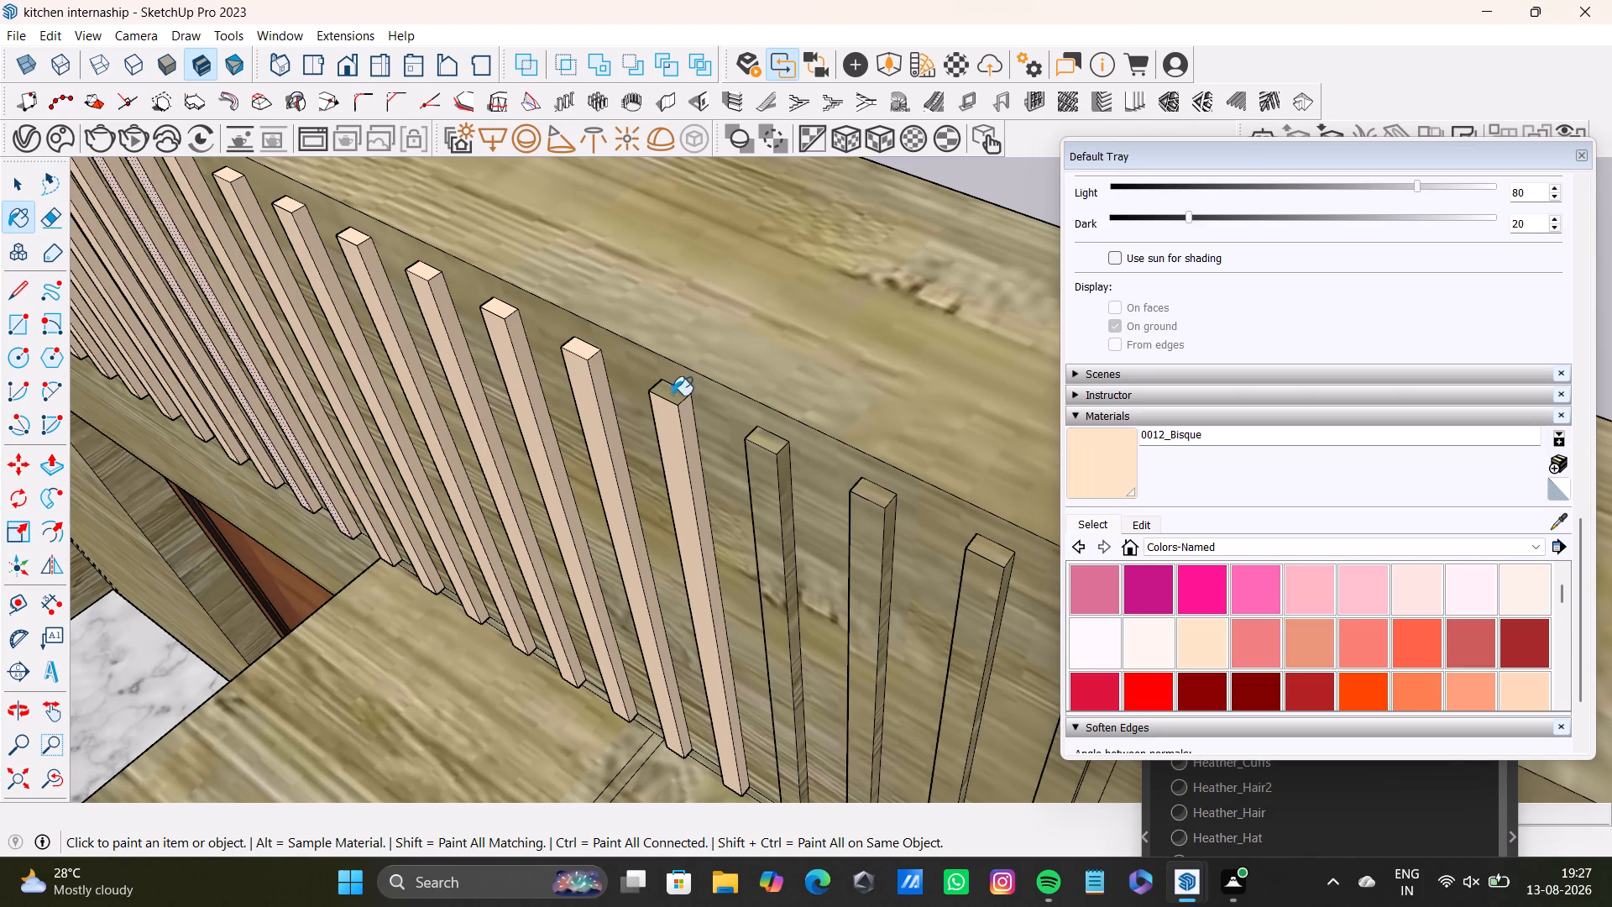
# Paint the top, front and one side face of the thirty-ninth and fortieth door-wall slats with 0012_Bisque.
pyautogui.click(762, 444)
pyautogui.click(882, 498)
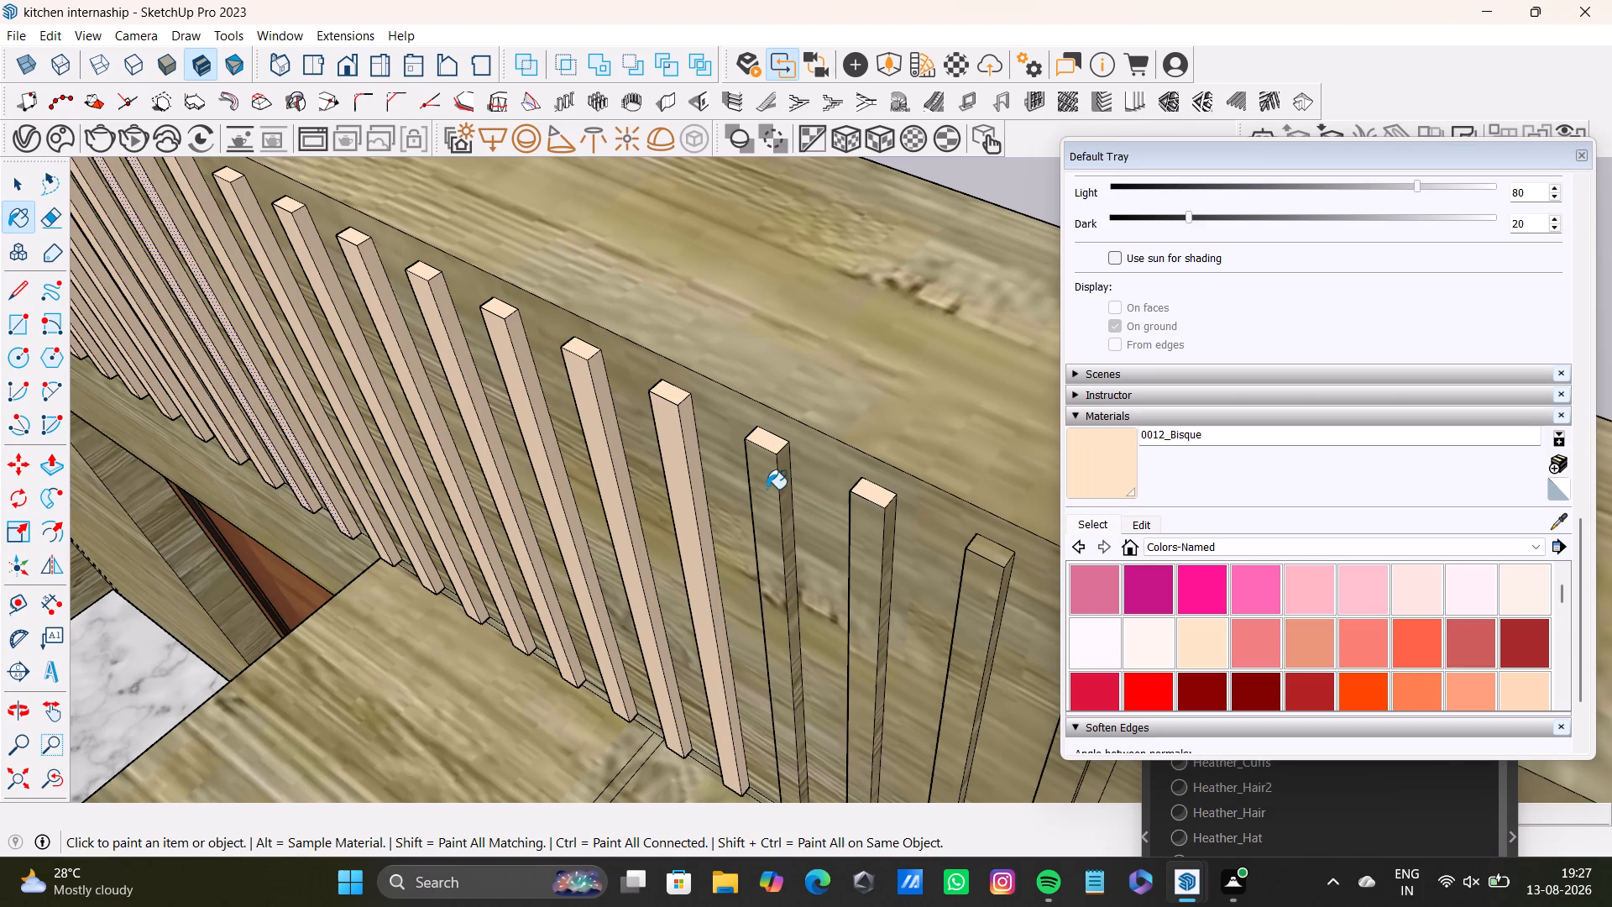
pyautogui.click(763, 489)
pyautogui.click(781, 474)
pyautogui.click(871, 558)
pyautogui.click(888, 531)
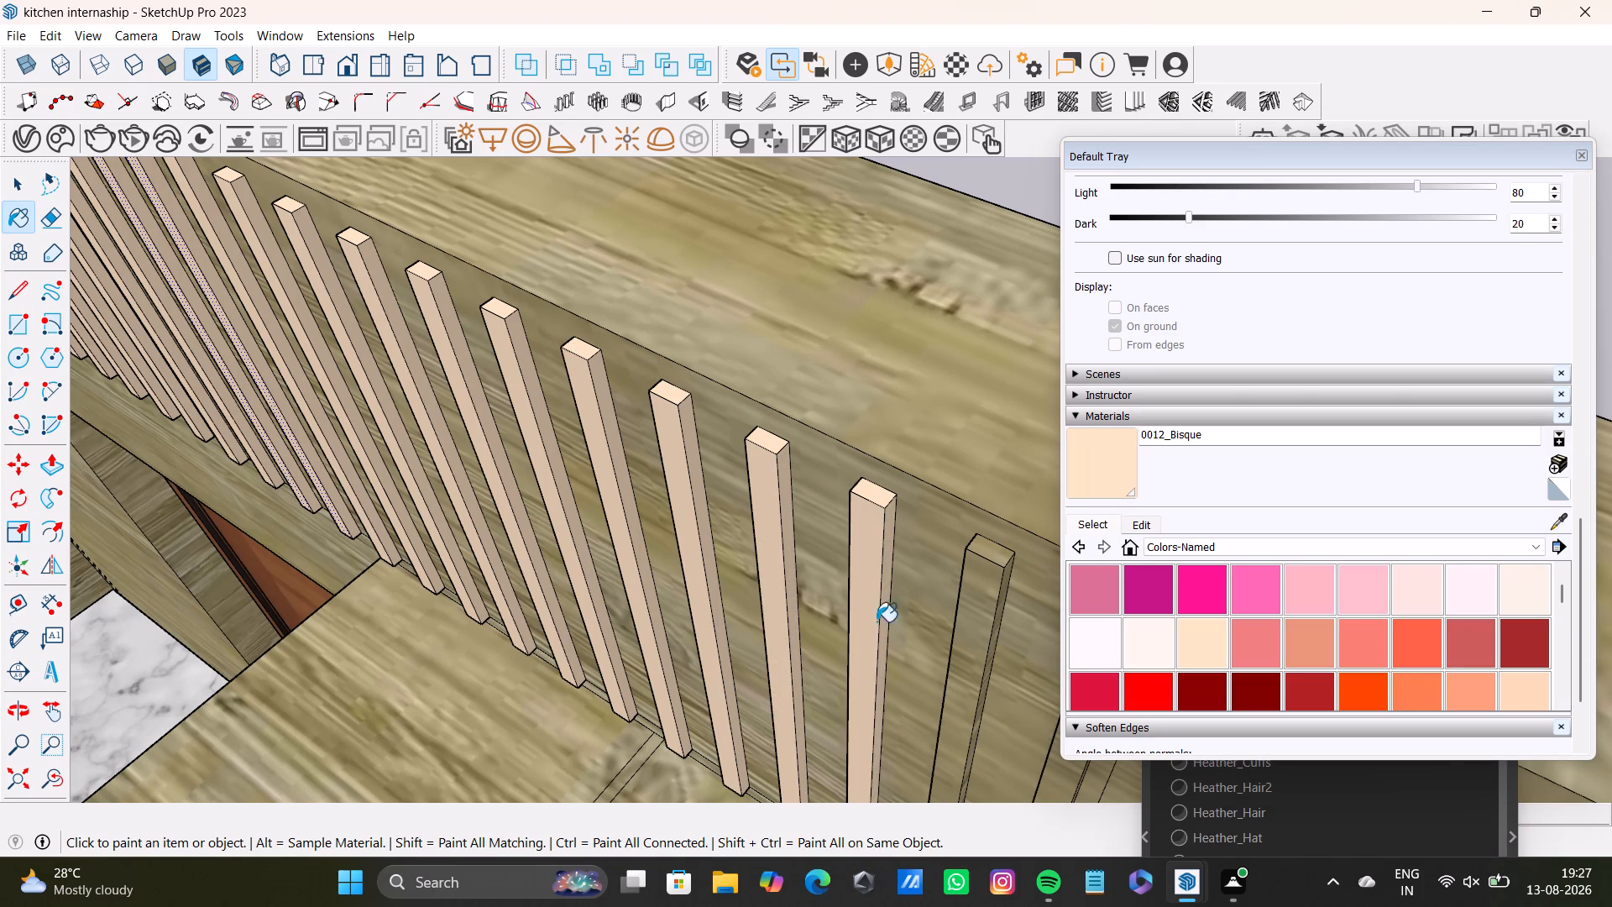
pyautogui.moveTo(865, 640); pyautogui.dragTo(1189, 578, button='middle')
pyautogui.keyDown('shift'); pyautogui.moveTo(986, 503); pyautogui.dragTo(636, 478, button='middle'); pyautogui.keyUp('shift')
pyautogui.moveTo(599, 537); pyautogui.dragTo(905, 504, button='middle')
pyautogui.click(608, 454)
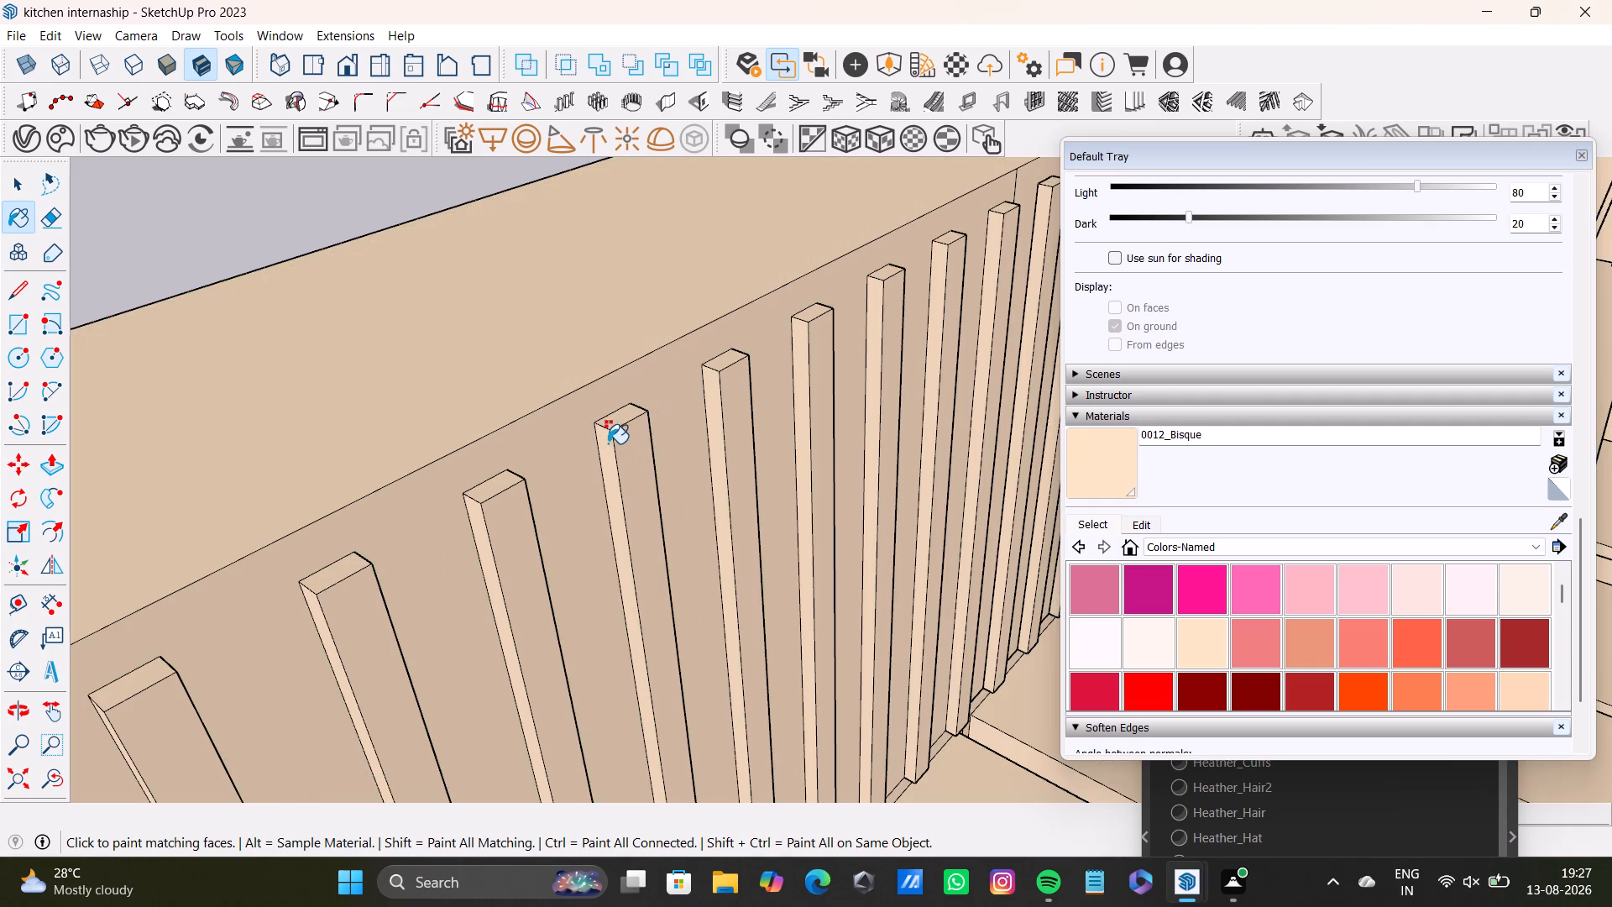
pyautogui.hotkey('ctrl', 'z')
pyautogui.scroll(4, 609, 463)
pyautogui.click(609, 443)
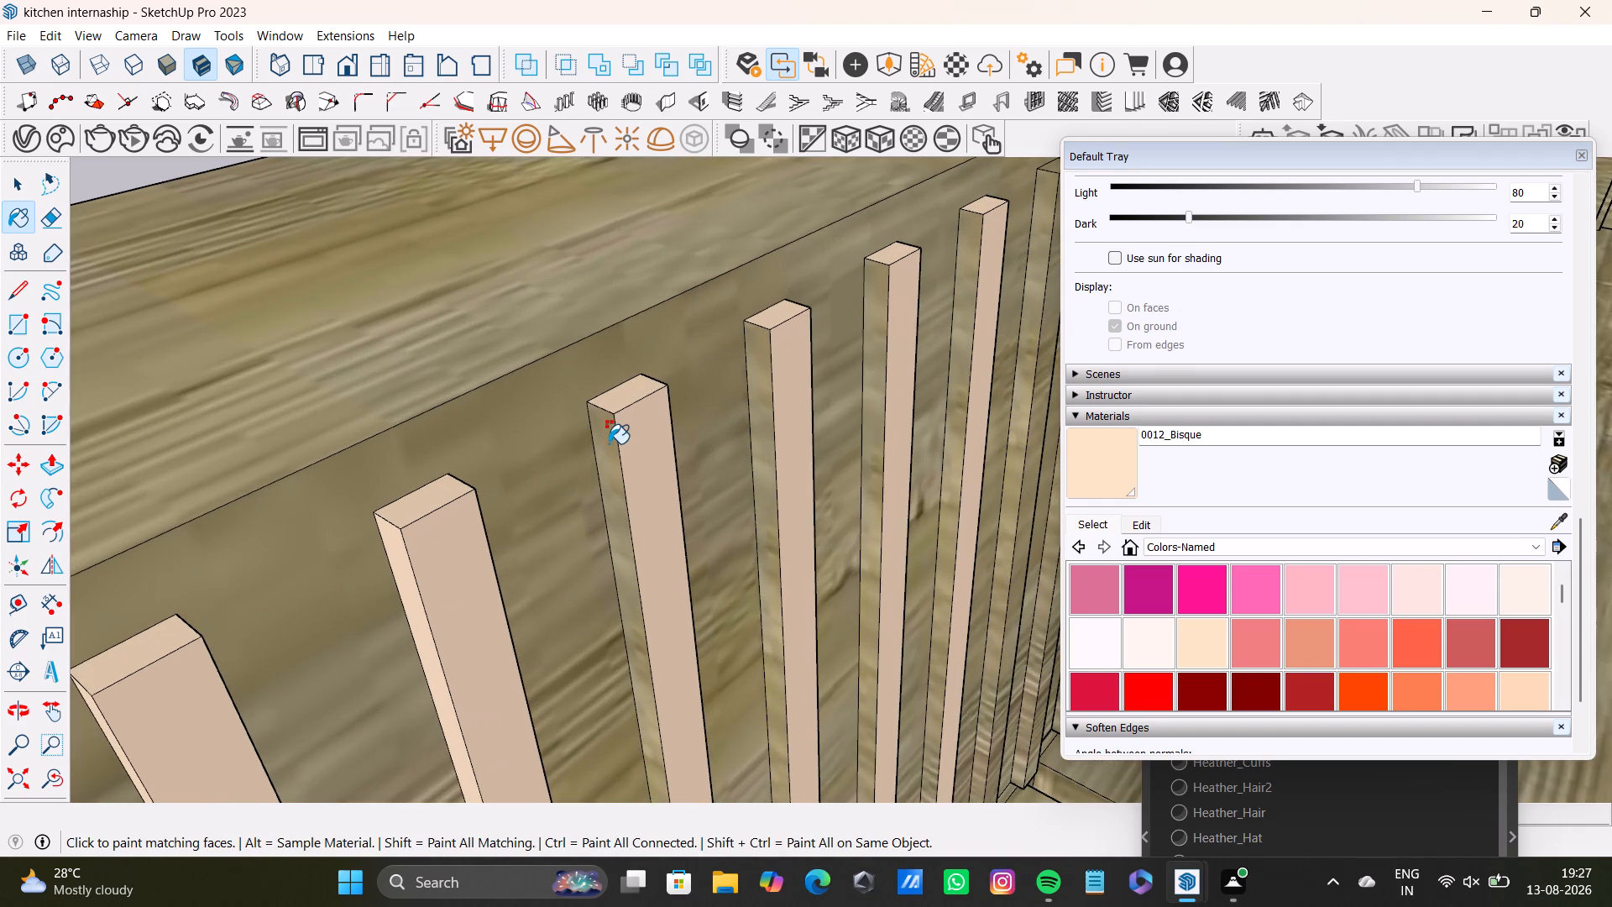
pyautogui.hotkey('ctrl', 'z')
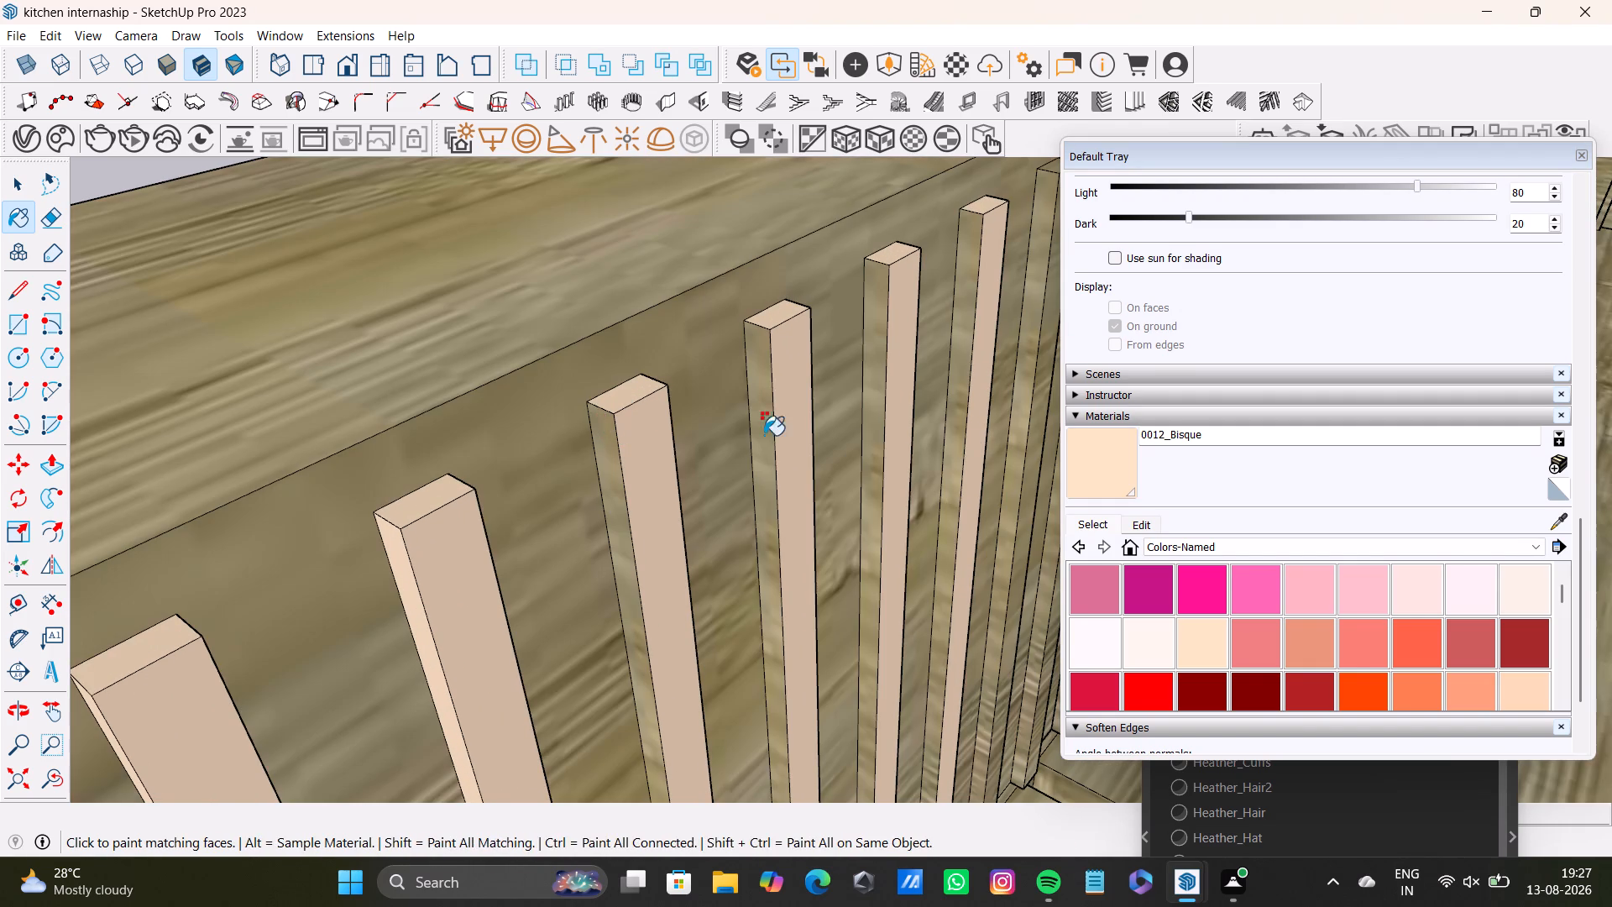
# Pick 0012_Bisque again and paint the remaining side faces of the thirty-seventh to fortieth door-wall slats.
pyautogui.press('space')
pyautogui.click(1097, 464)
pyautogui.click(607, 443)
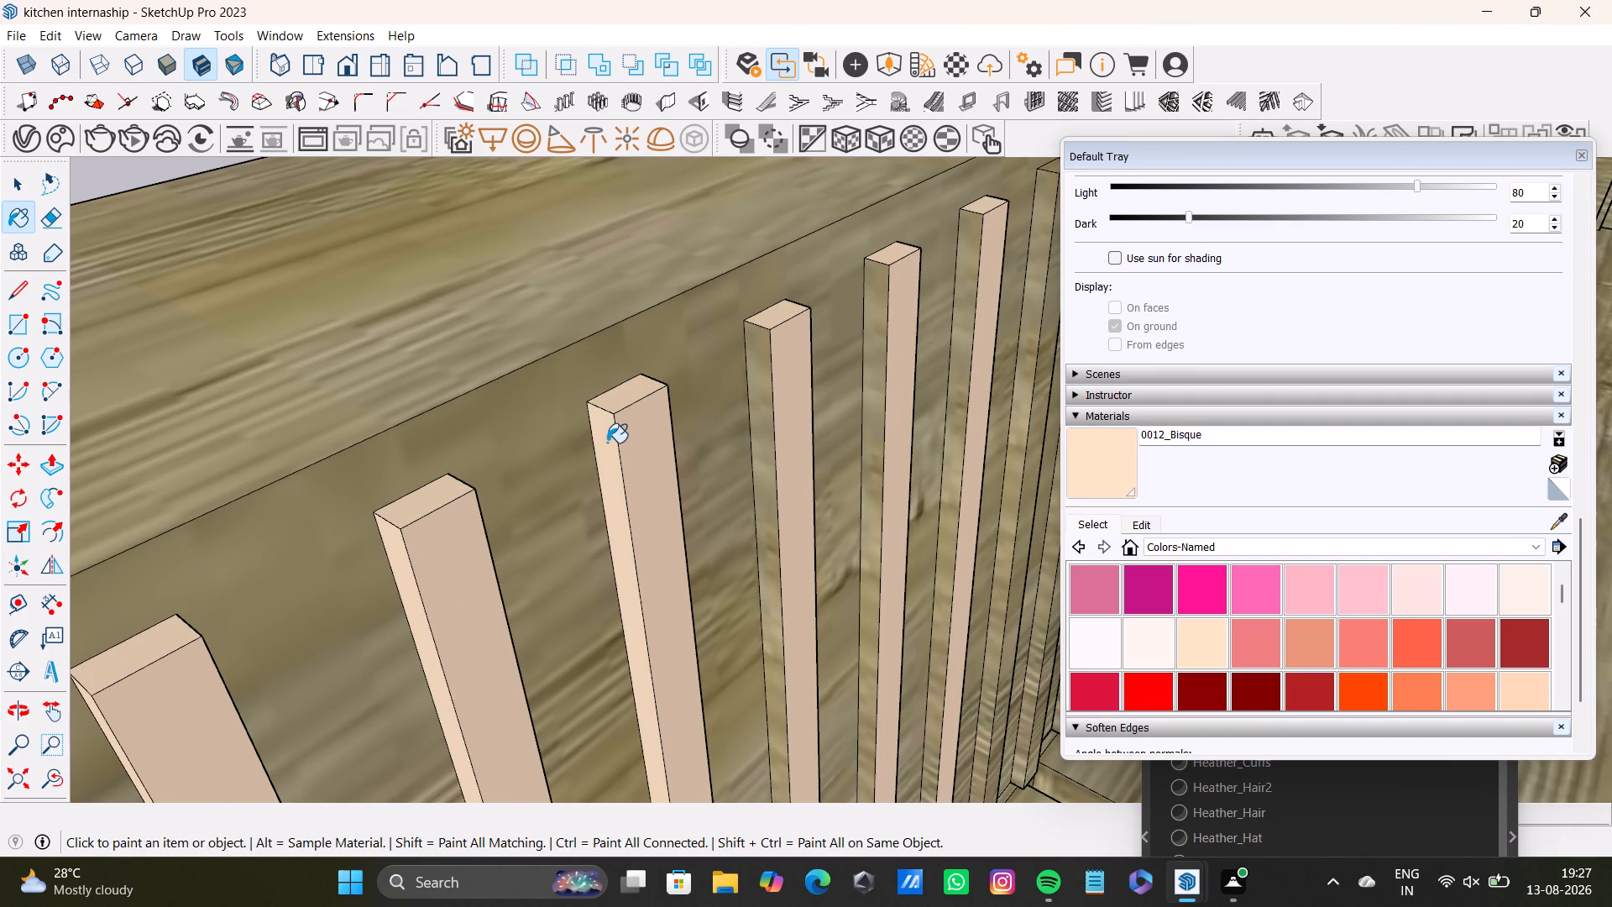
pyautogui.click(759, 364)
pyautogui.click(876, 284)
pyautogui.scroll(-4, 897, 396)
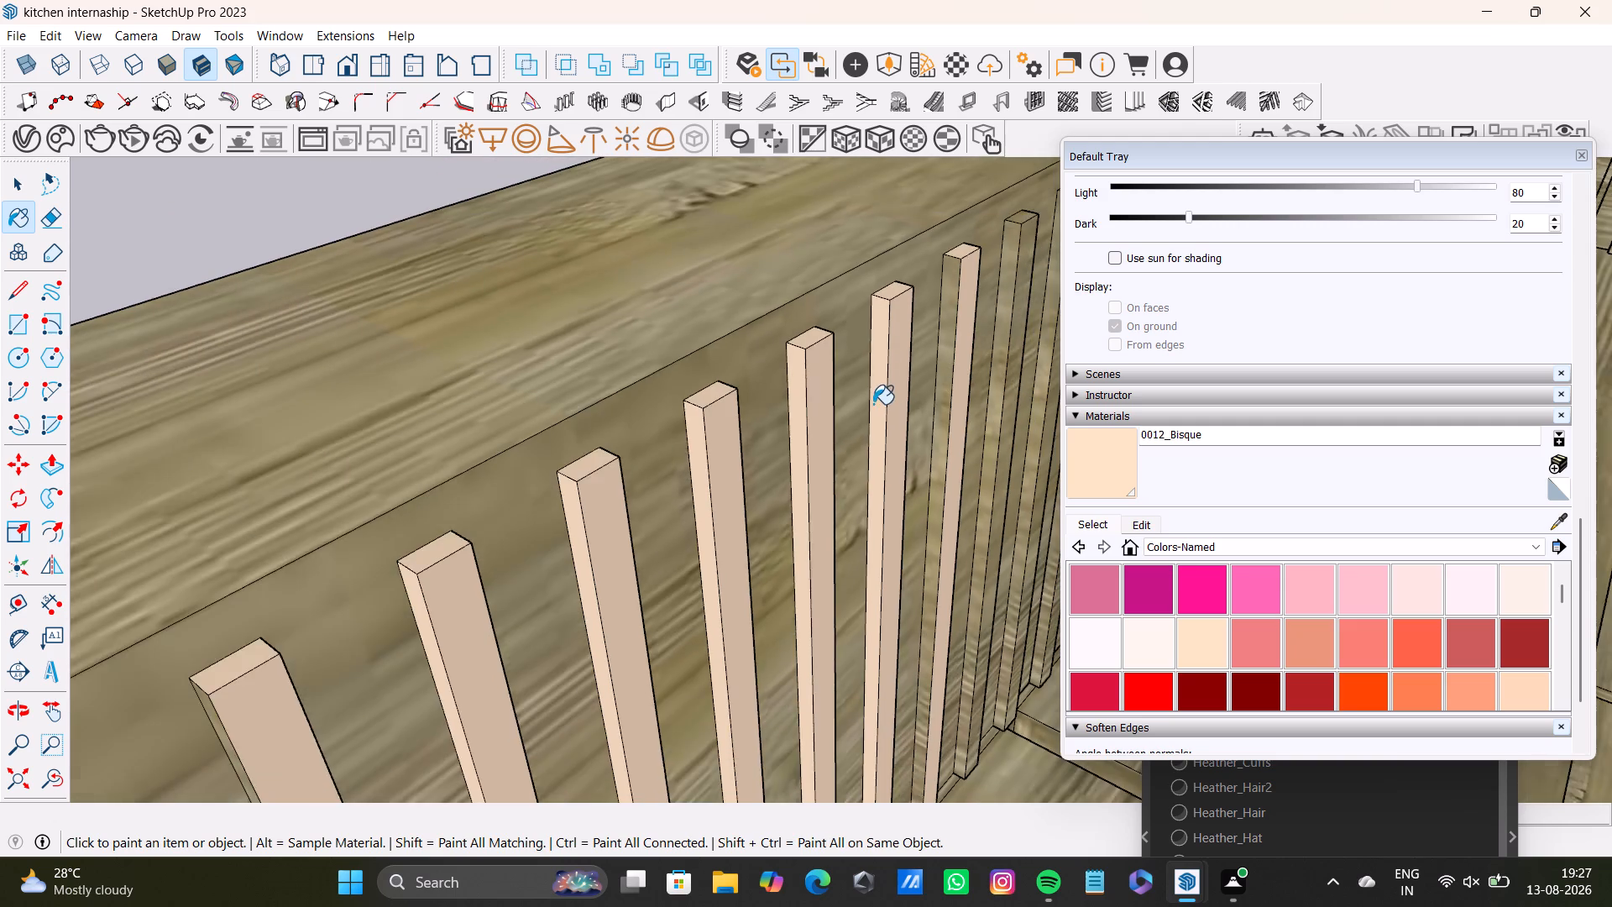
pyautogui.scroll(-2, 873, 404)
pyautogui.moveTo(878, 422); pyautogui.dragTo(569, 403, button='middle')
pyautogui.scroll(3, 609, 345)
pyautogui.click(631, 301)
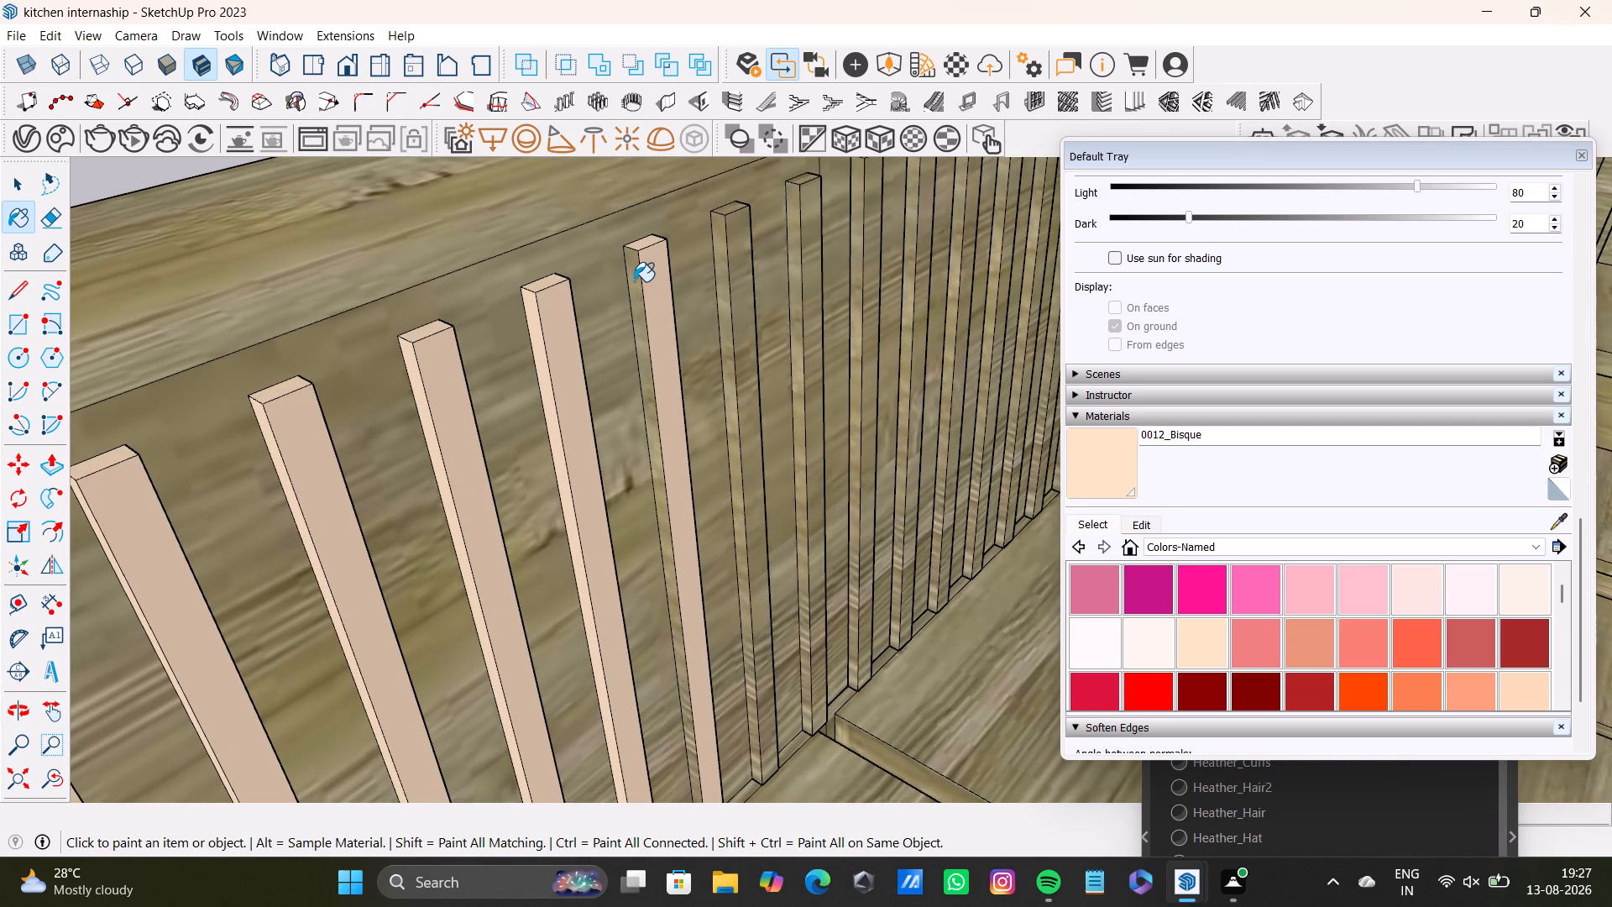
pyautogui.click(634, 281)
# Paint the front, top and both side faces of the forty-first door-wall slat with 0012_Bisque.
pyautogui.click(718, 247)
pyautogui.click(731, 248)
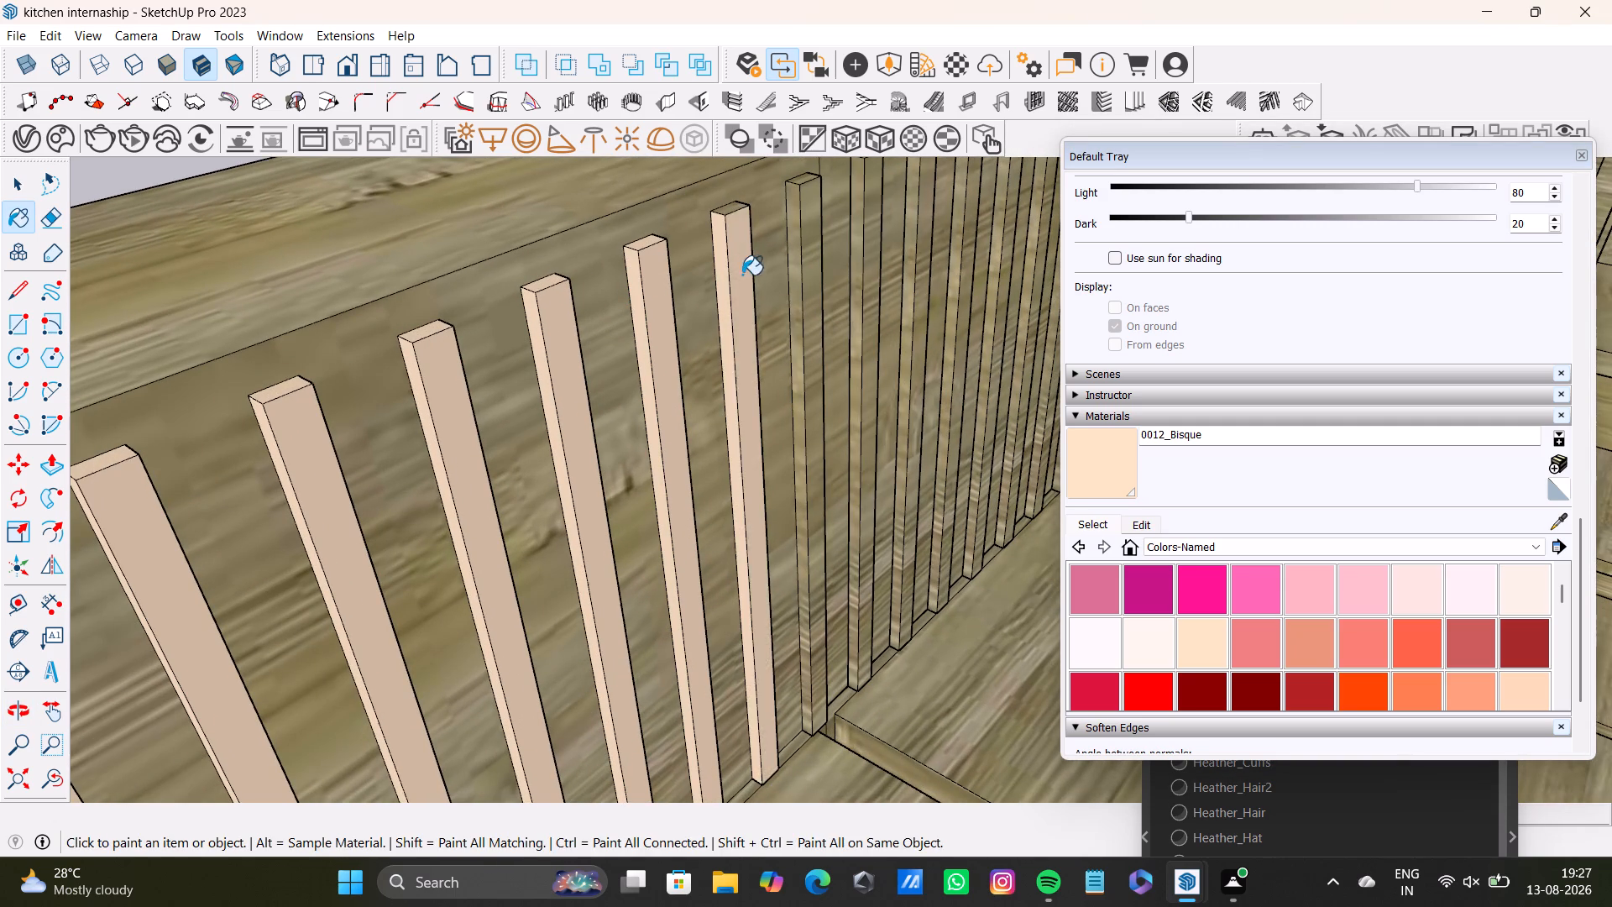
pyautogui.moveTo(743, 285); pyautogui.dragTo(730, 416, button='middle')
pyautogui.click(723, 344)
pyautogui.moveTo(763, 384); pyautogui.dragTo(229, 296, button='middle')
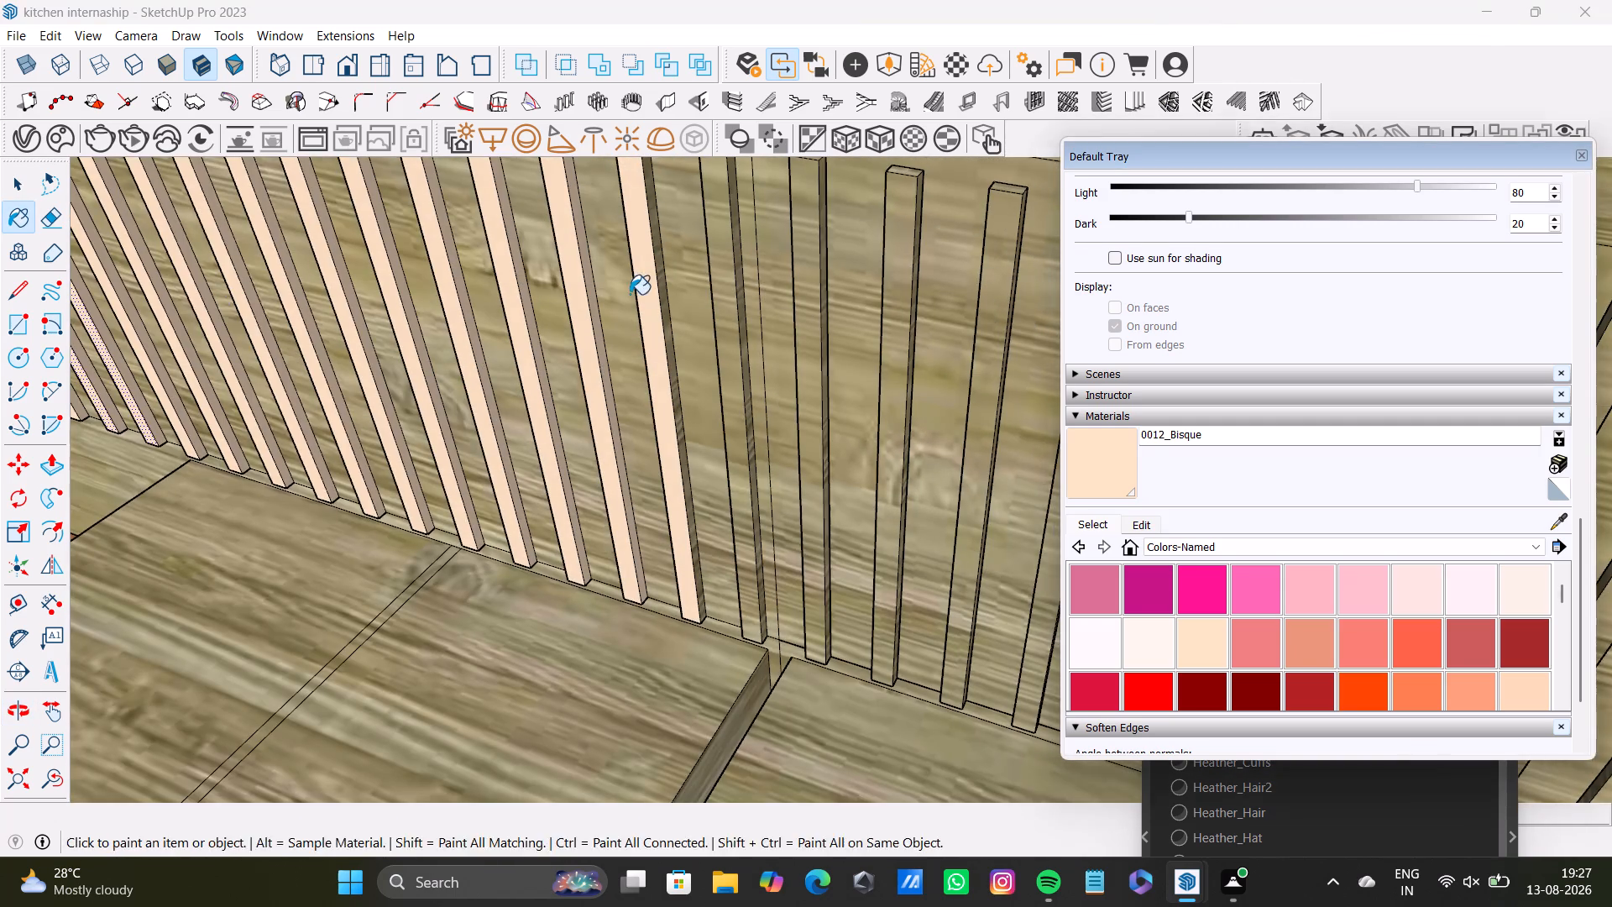
pyautogui.moveTo(630, 294); pyautogui.dragTo(615, 433, button='middle')
pyautogui.moveTo(655, 443); pyautogui.dragTo(622, 429, button='middle')
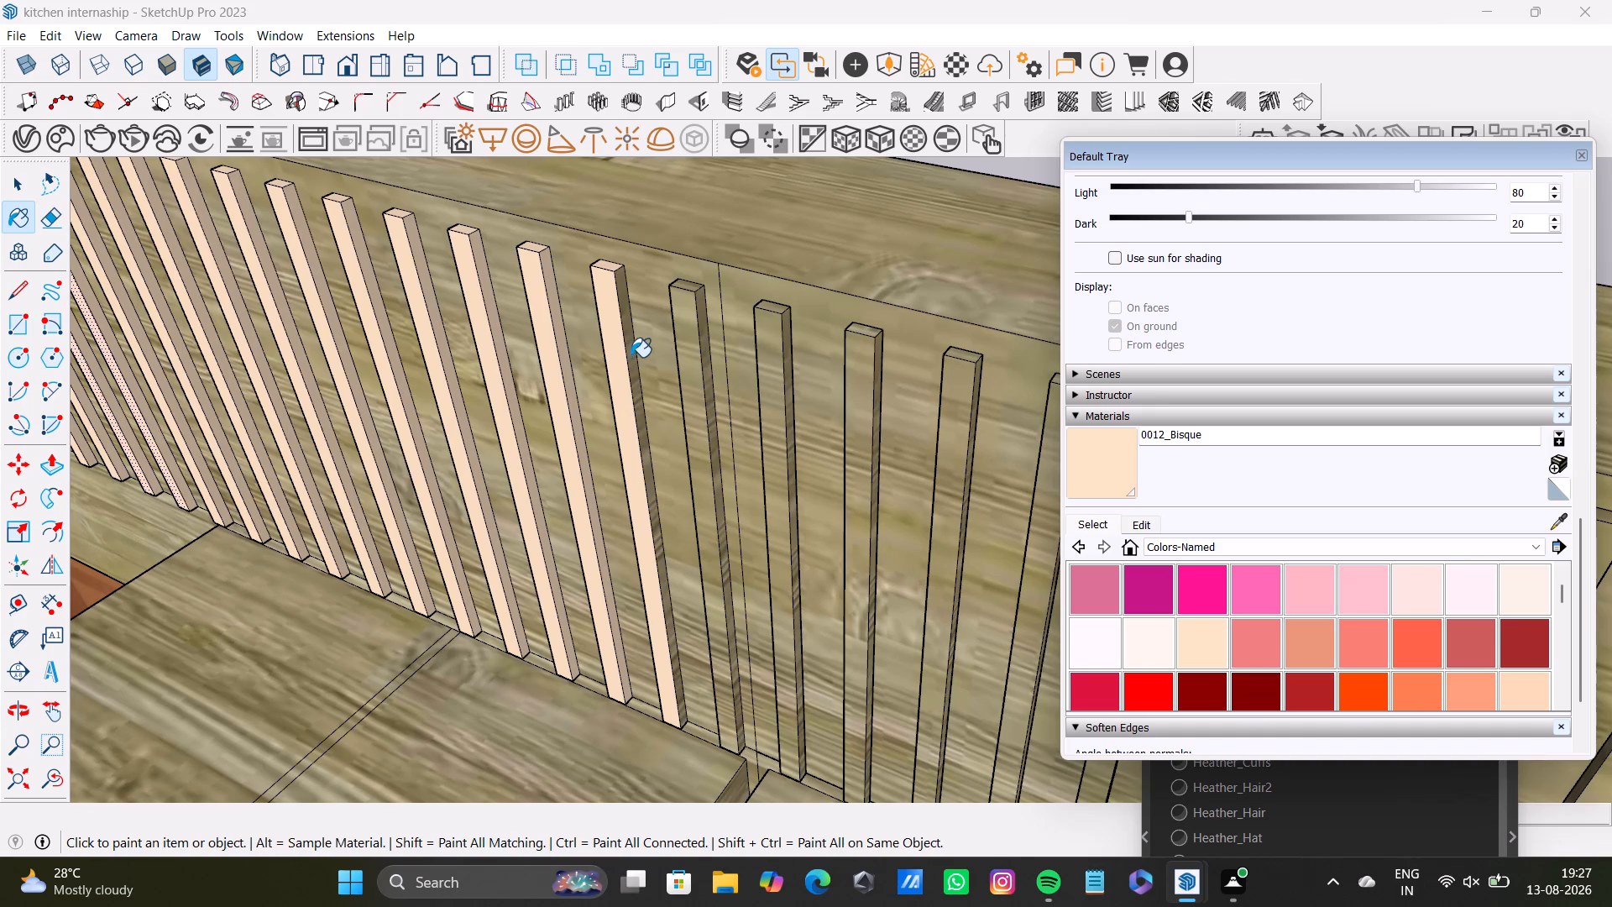
pyautogui.click(631, 357)
# Paint the front, top and one side face of the forty-second and forty-third door-wall slats with 0012_Bisque.
pyautogui.click(686, 342)
pyautogui.click(703, 323)
pyautogui.click(695, 285)
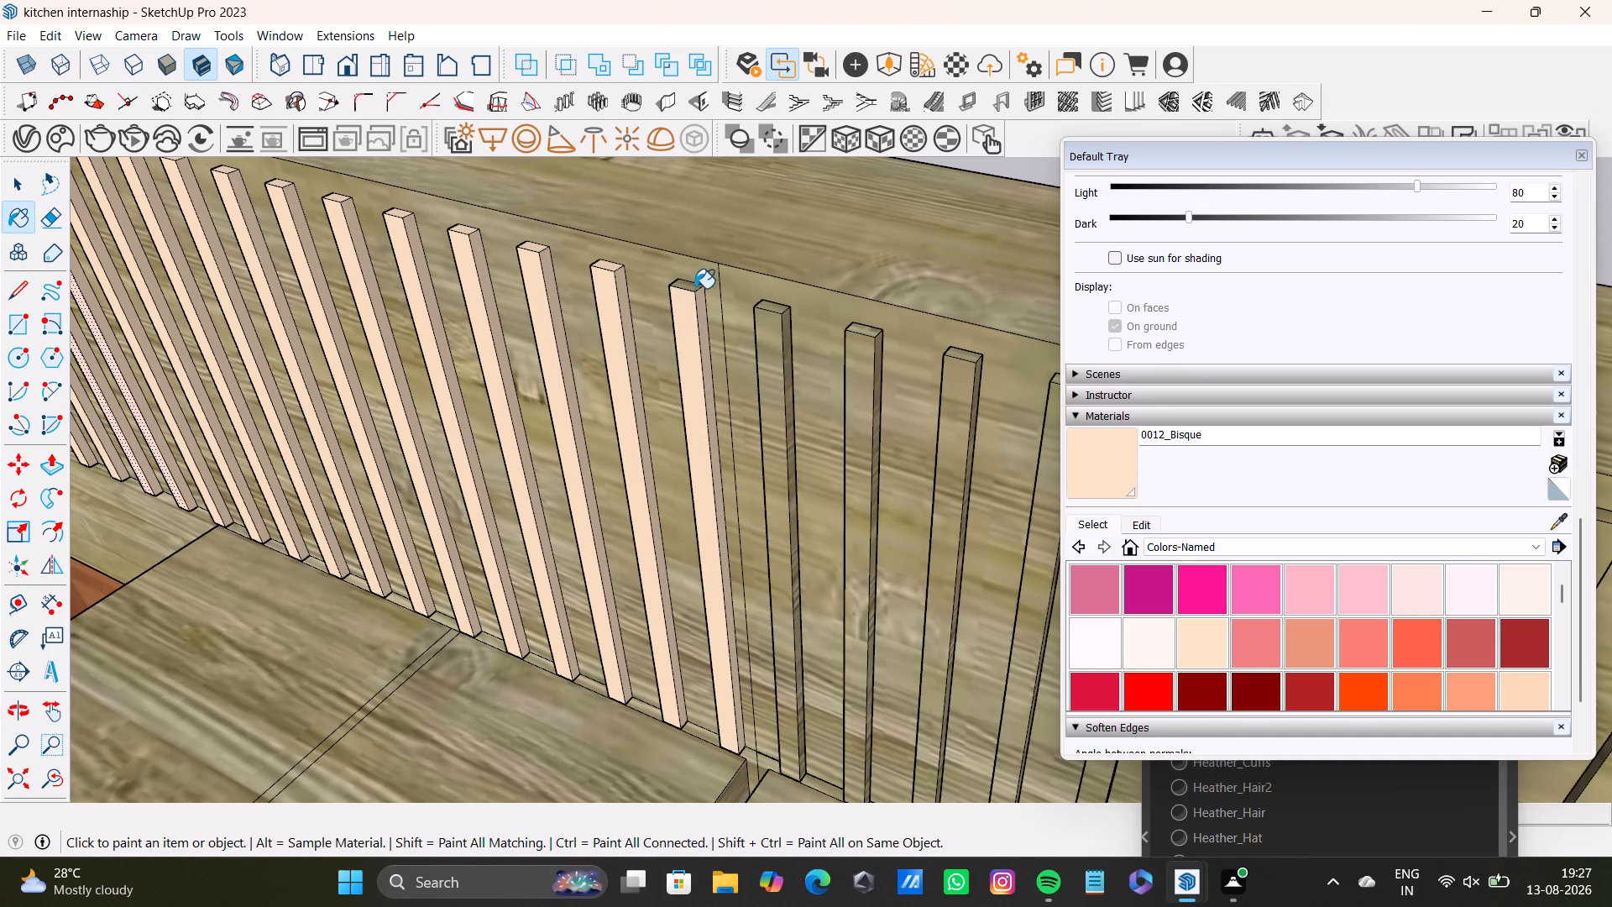
pyautogui.click(764, 310)
pyautogui.click(772, 333)
pyautogui.click(776, 315)
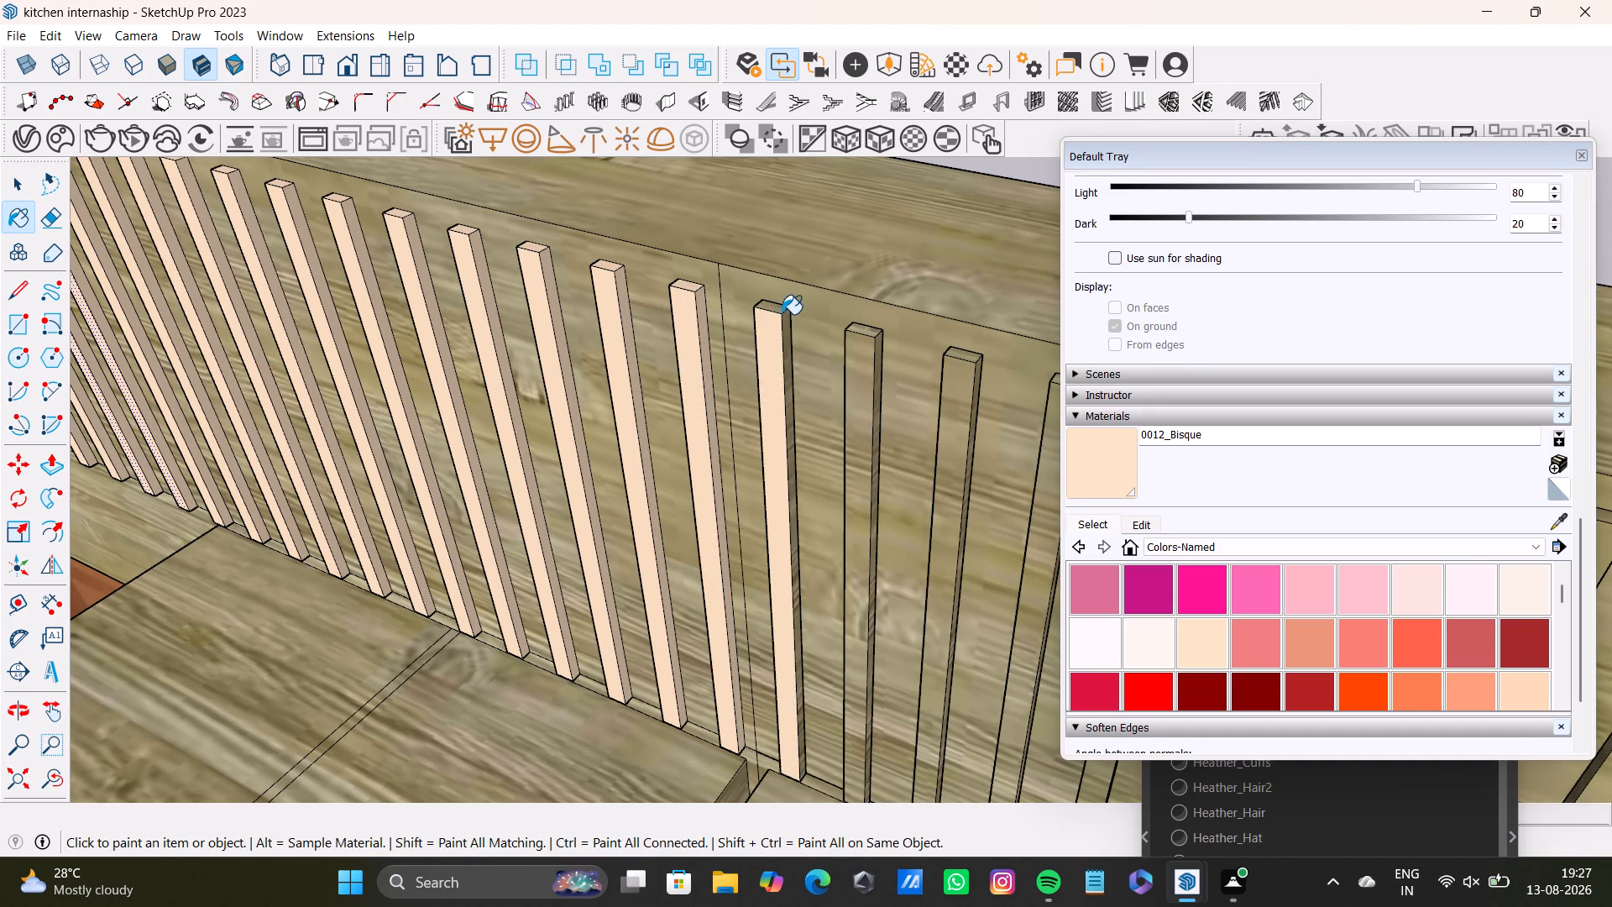
pyautogui.click(782, 314)
pyautogui.click(790, 338)
pyautogui.click(786, 317)
pyautogui.click(785, 328)
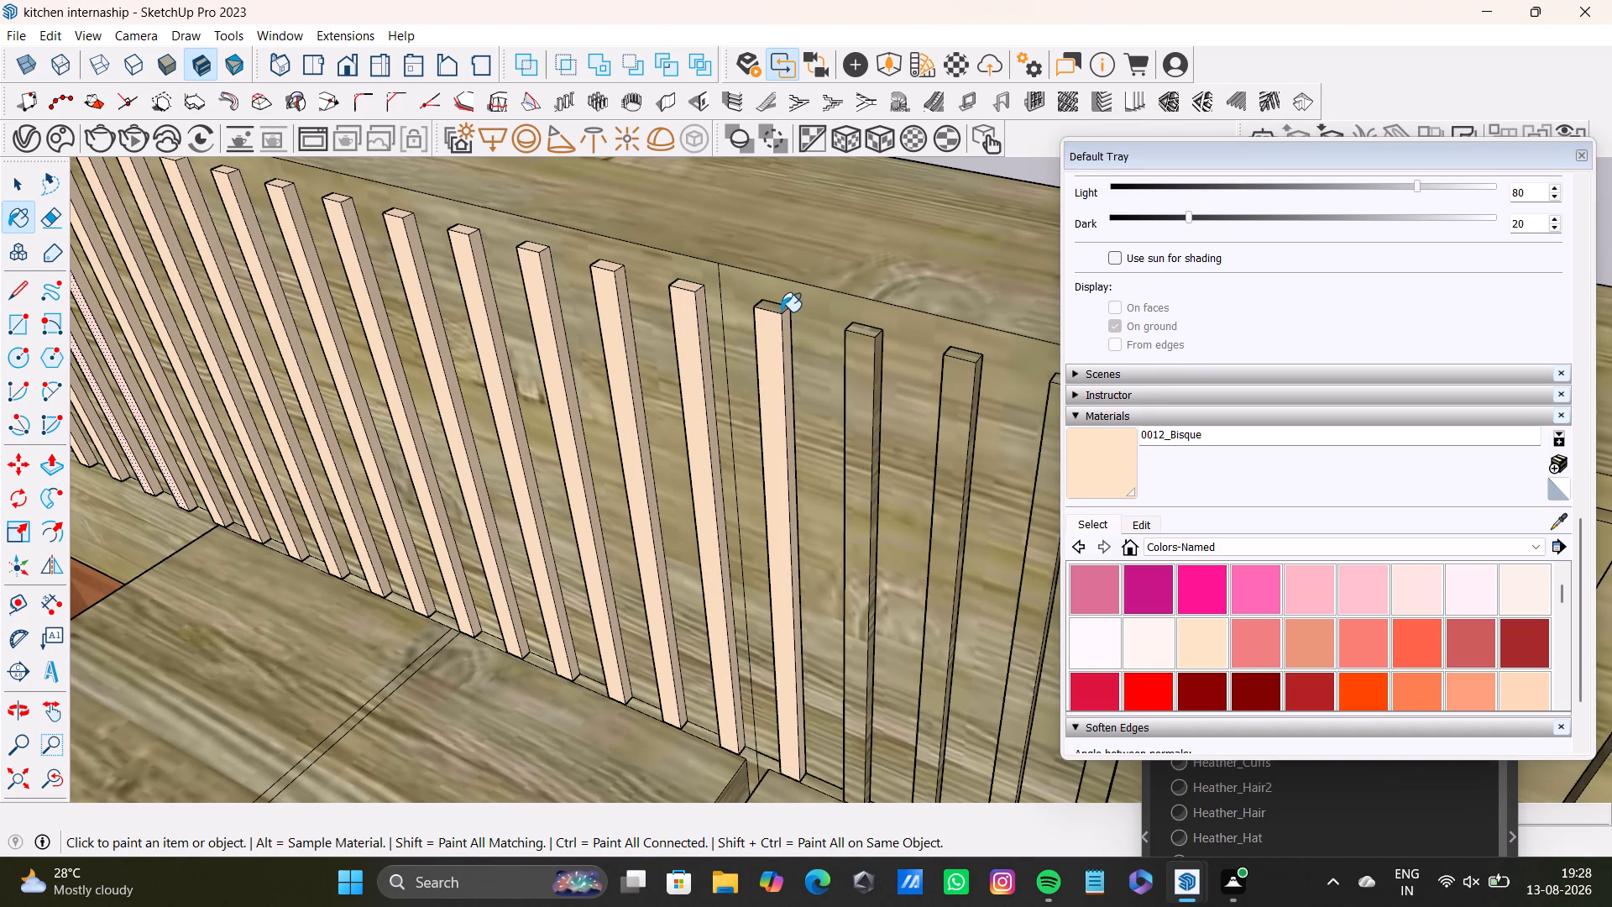
pyautogui.click(781, 312)
# Paint the front, top and one side face of the forty-fourth and forty-fifth door-wall slats with 0012_Bisque.
pyautogui.click(861, 334)
pyautogui.click(866, 358)
pyautogui.click(867, 336)
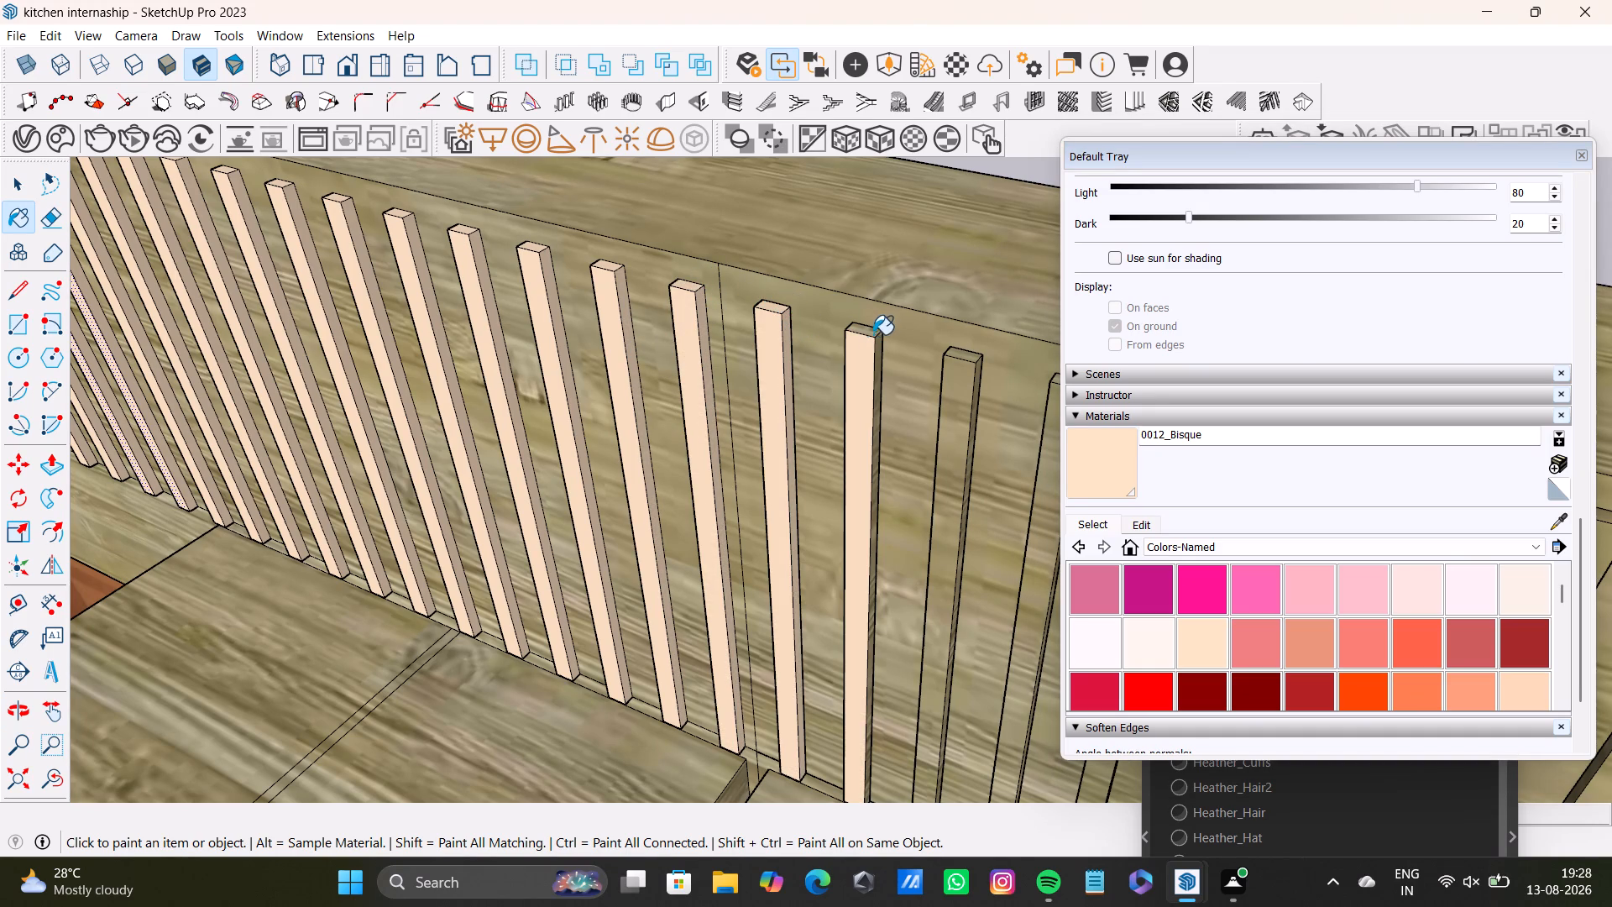
pyautogui.click(875, 333)
pyautogui.click(878, 352)
pyautogui.click(954, 417)
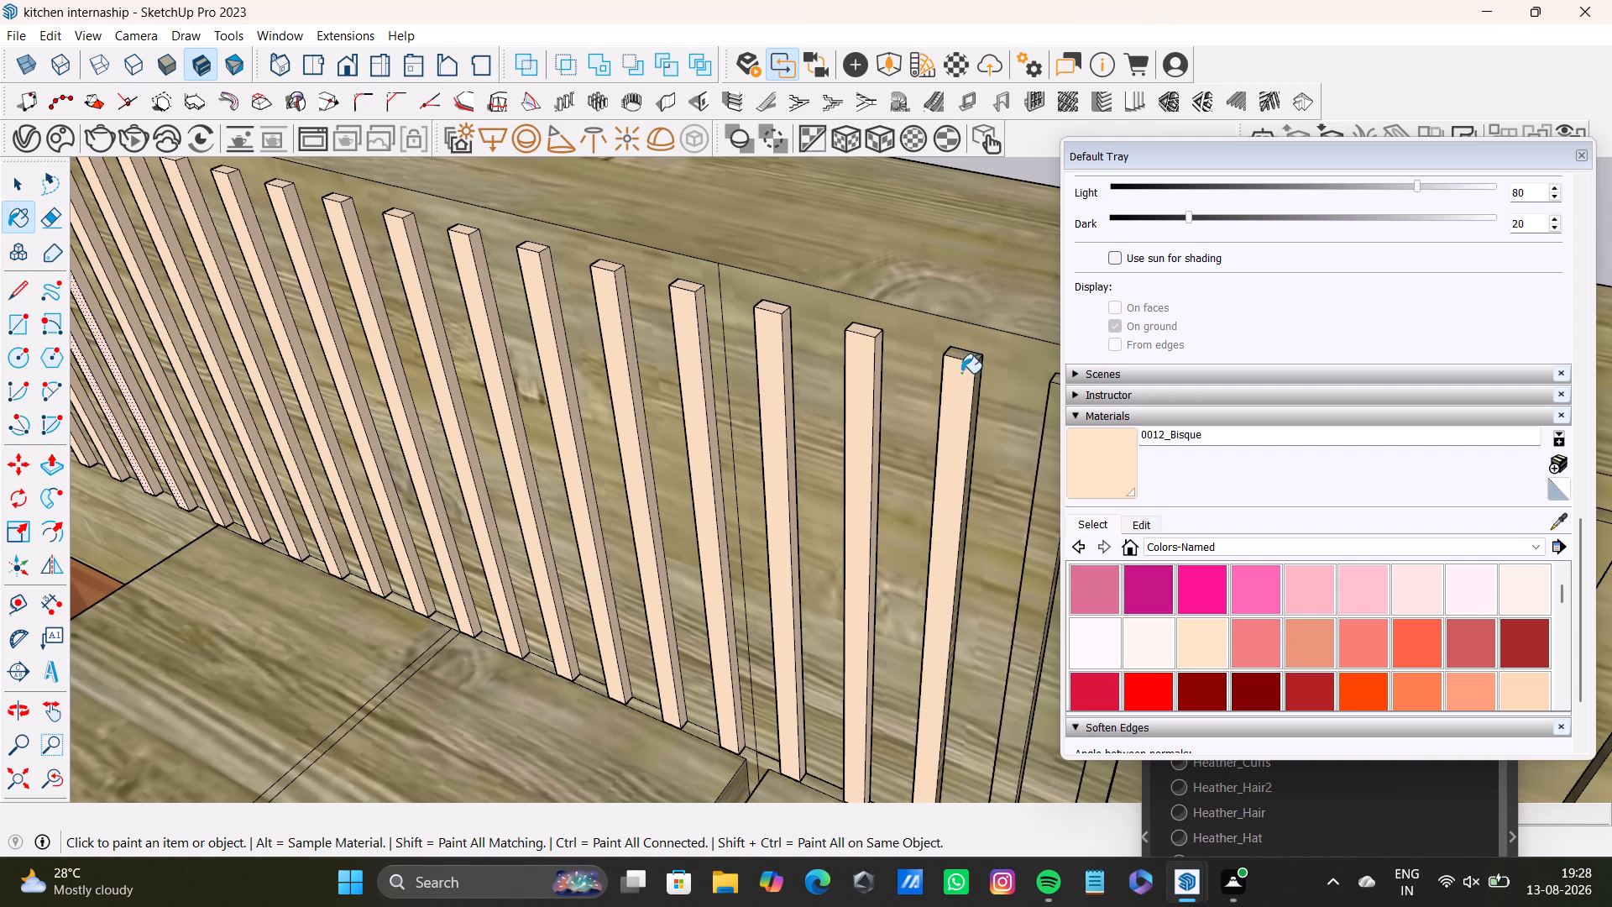
pyautogui.click(969, 357)
pyautogui.click(981, 388)
pyautogui.click(979, 387)
pyautogui.scroll(5, 898, 380)
pyautogui.moveTo(970, 416); pyautogui.dragTo(880, 391, button='middle')
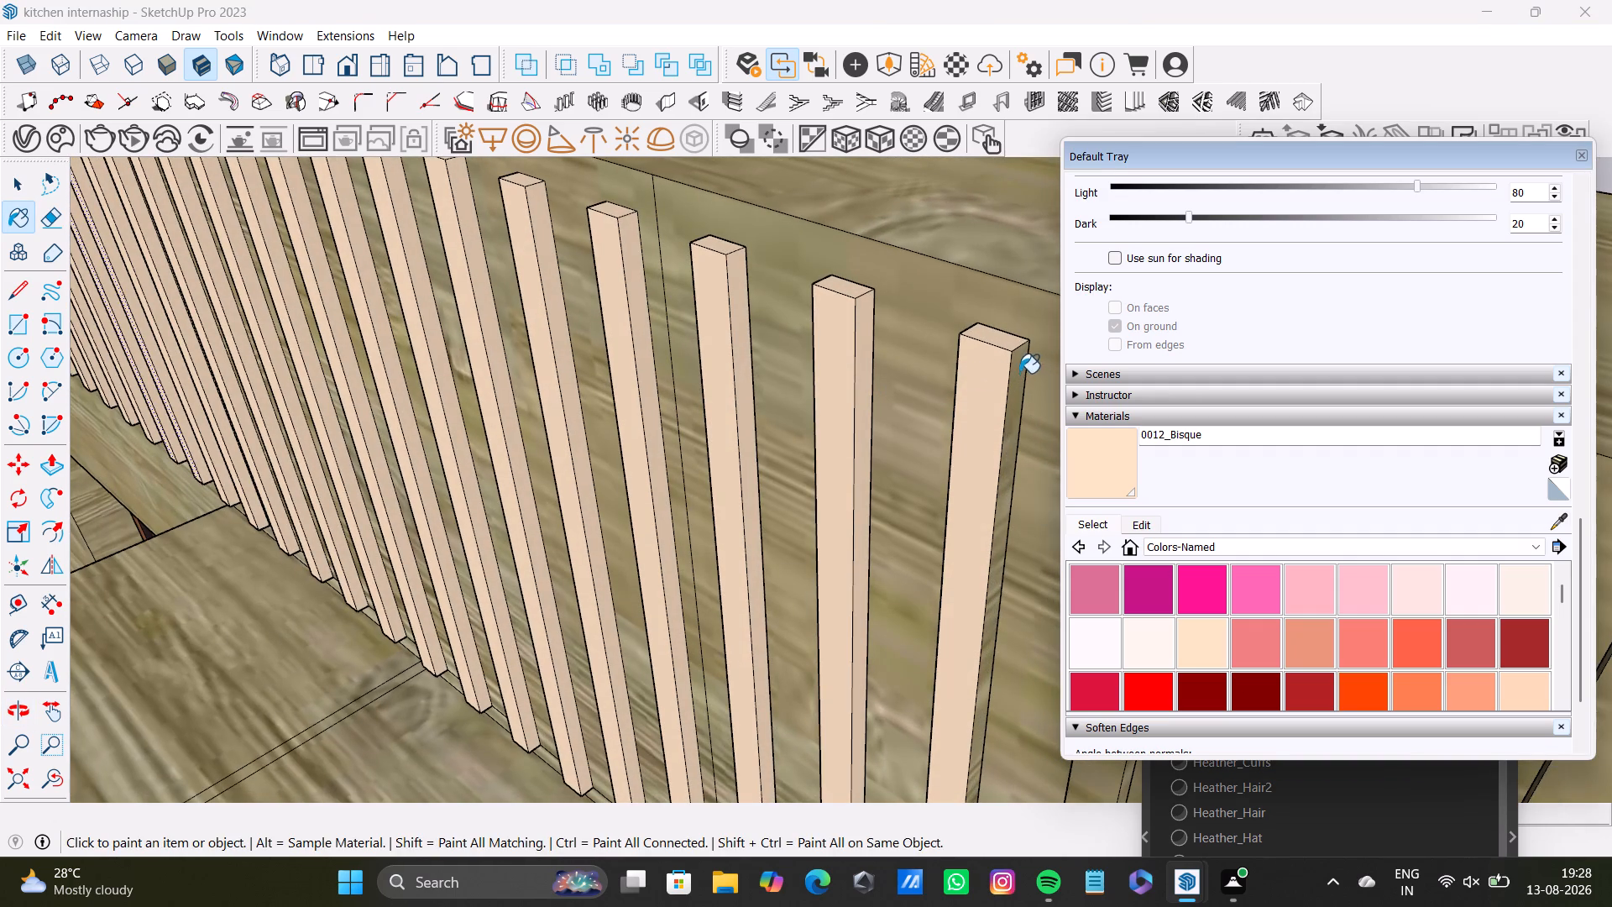
pyautogui.click(1019, 373)
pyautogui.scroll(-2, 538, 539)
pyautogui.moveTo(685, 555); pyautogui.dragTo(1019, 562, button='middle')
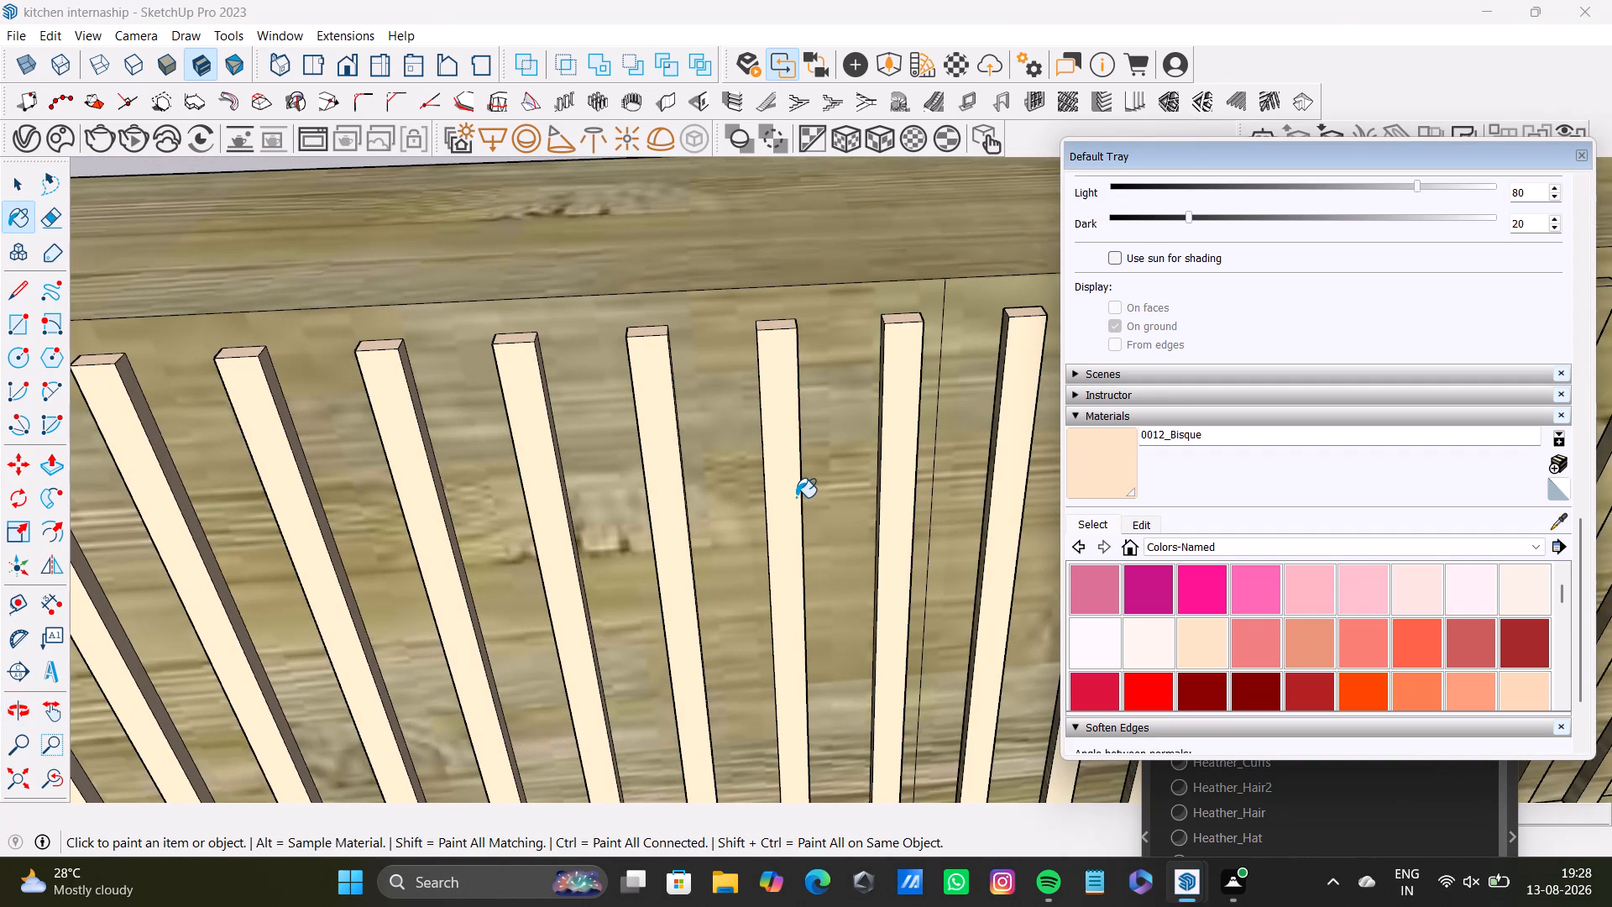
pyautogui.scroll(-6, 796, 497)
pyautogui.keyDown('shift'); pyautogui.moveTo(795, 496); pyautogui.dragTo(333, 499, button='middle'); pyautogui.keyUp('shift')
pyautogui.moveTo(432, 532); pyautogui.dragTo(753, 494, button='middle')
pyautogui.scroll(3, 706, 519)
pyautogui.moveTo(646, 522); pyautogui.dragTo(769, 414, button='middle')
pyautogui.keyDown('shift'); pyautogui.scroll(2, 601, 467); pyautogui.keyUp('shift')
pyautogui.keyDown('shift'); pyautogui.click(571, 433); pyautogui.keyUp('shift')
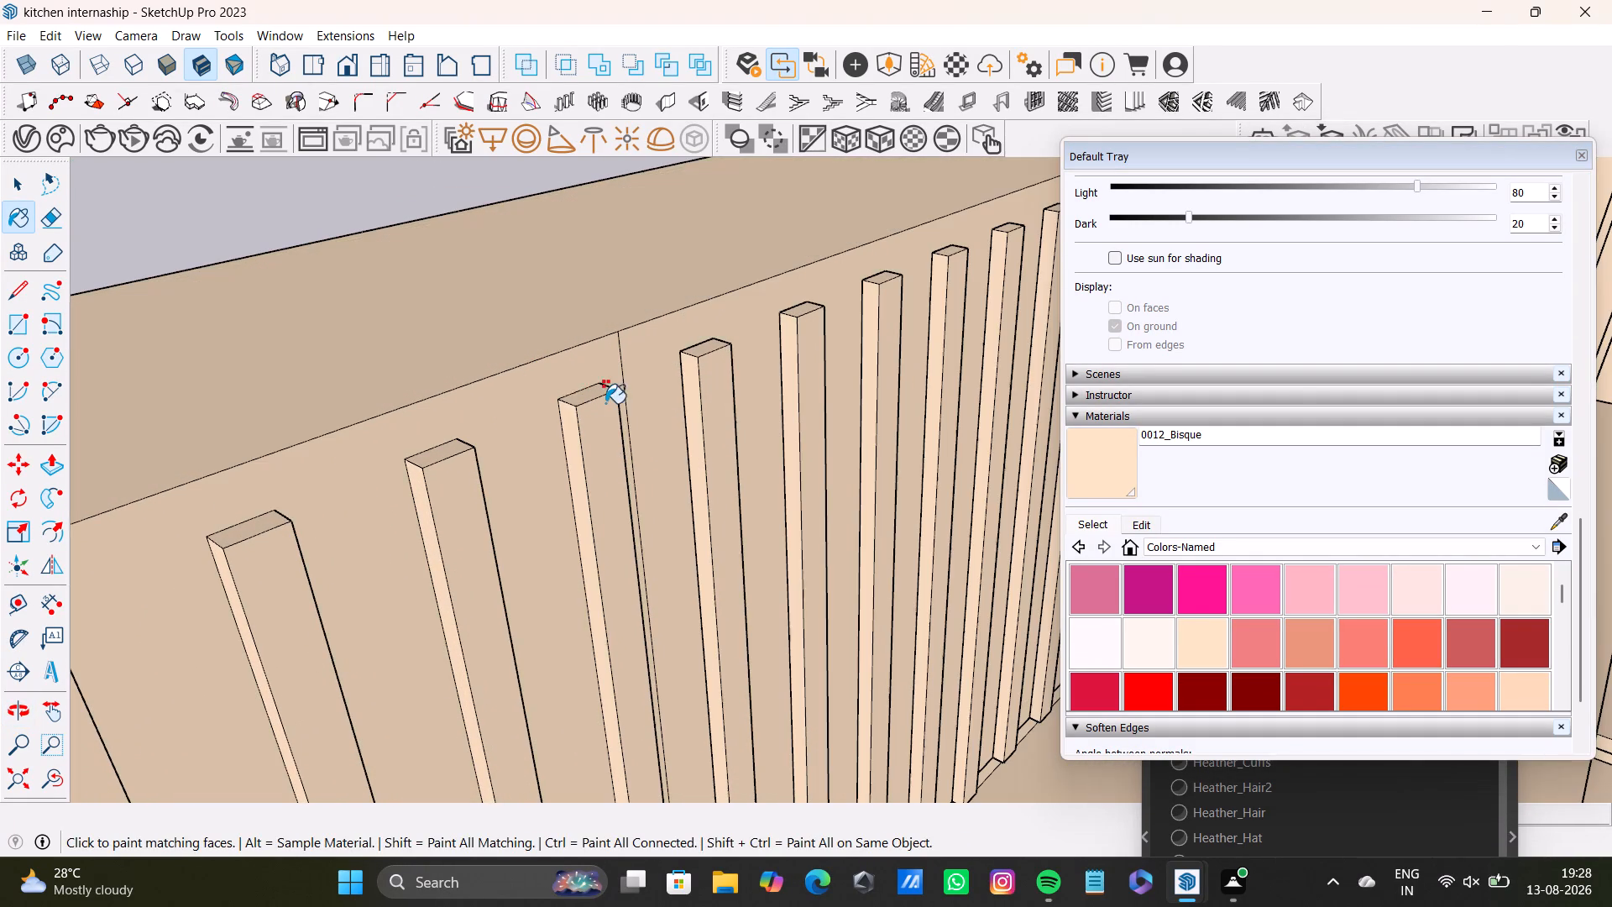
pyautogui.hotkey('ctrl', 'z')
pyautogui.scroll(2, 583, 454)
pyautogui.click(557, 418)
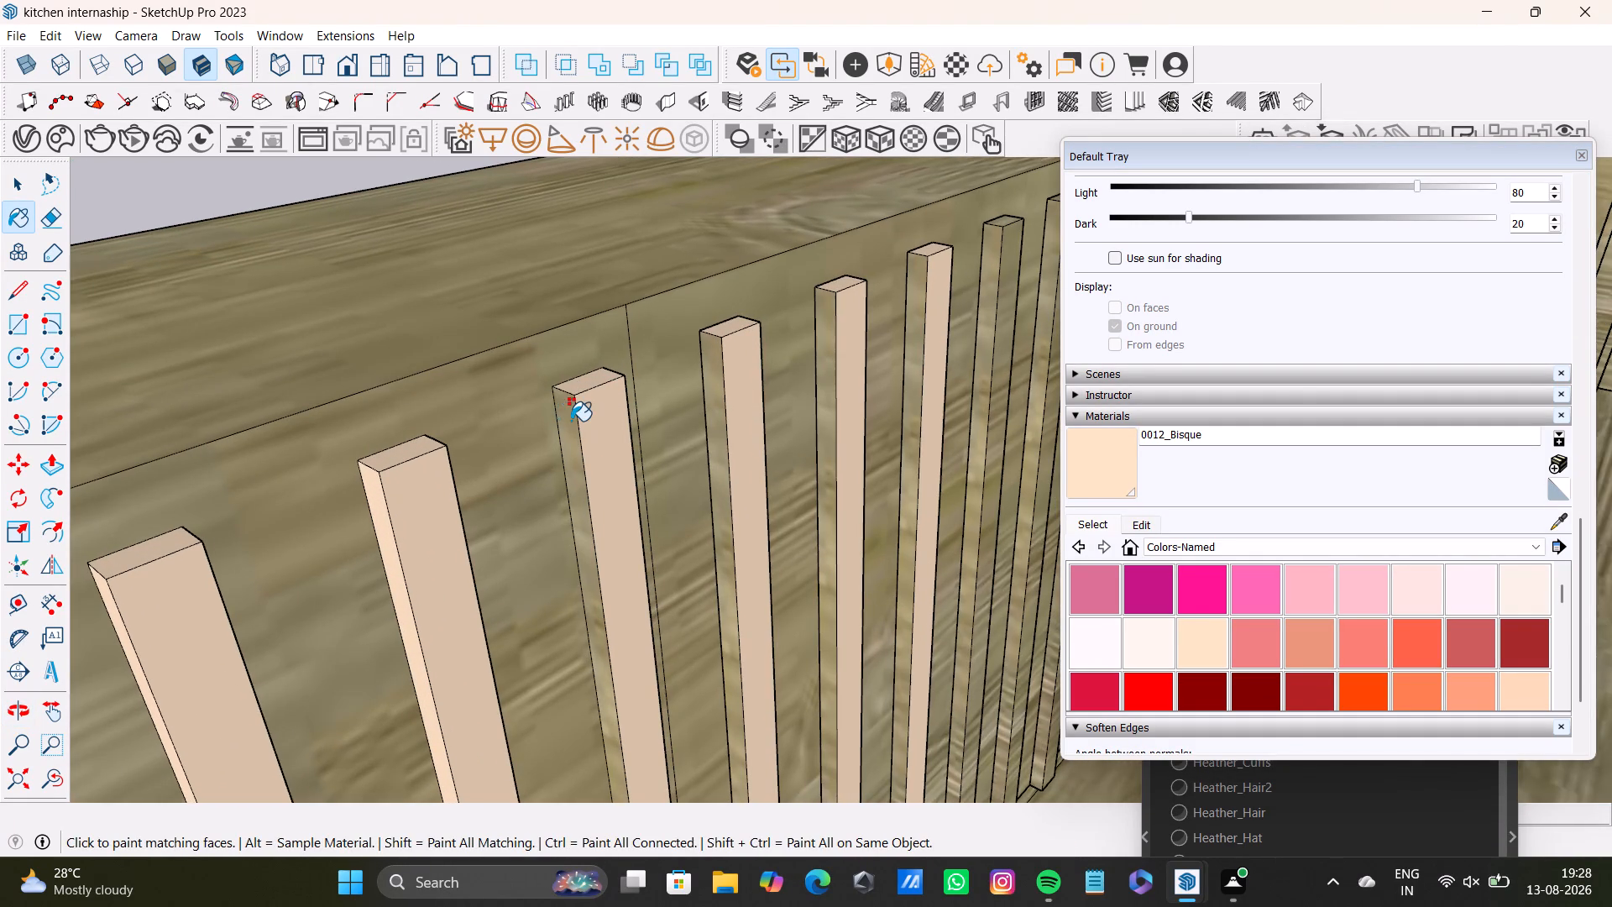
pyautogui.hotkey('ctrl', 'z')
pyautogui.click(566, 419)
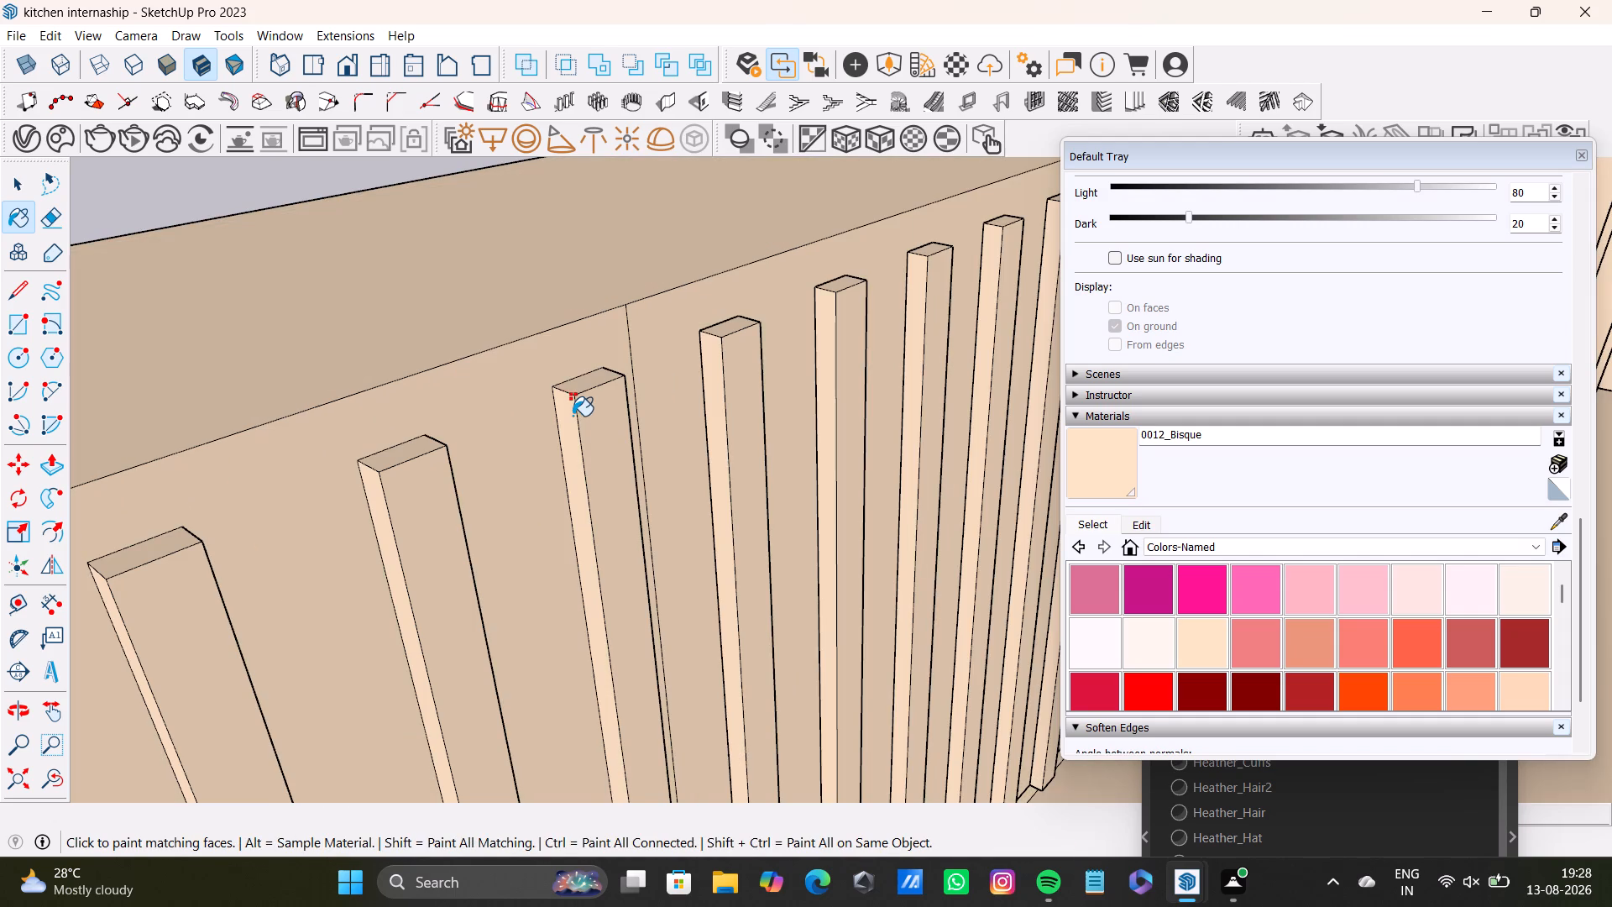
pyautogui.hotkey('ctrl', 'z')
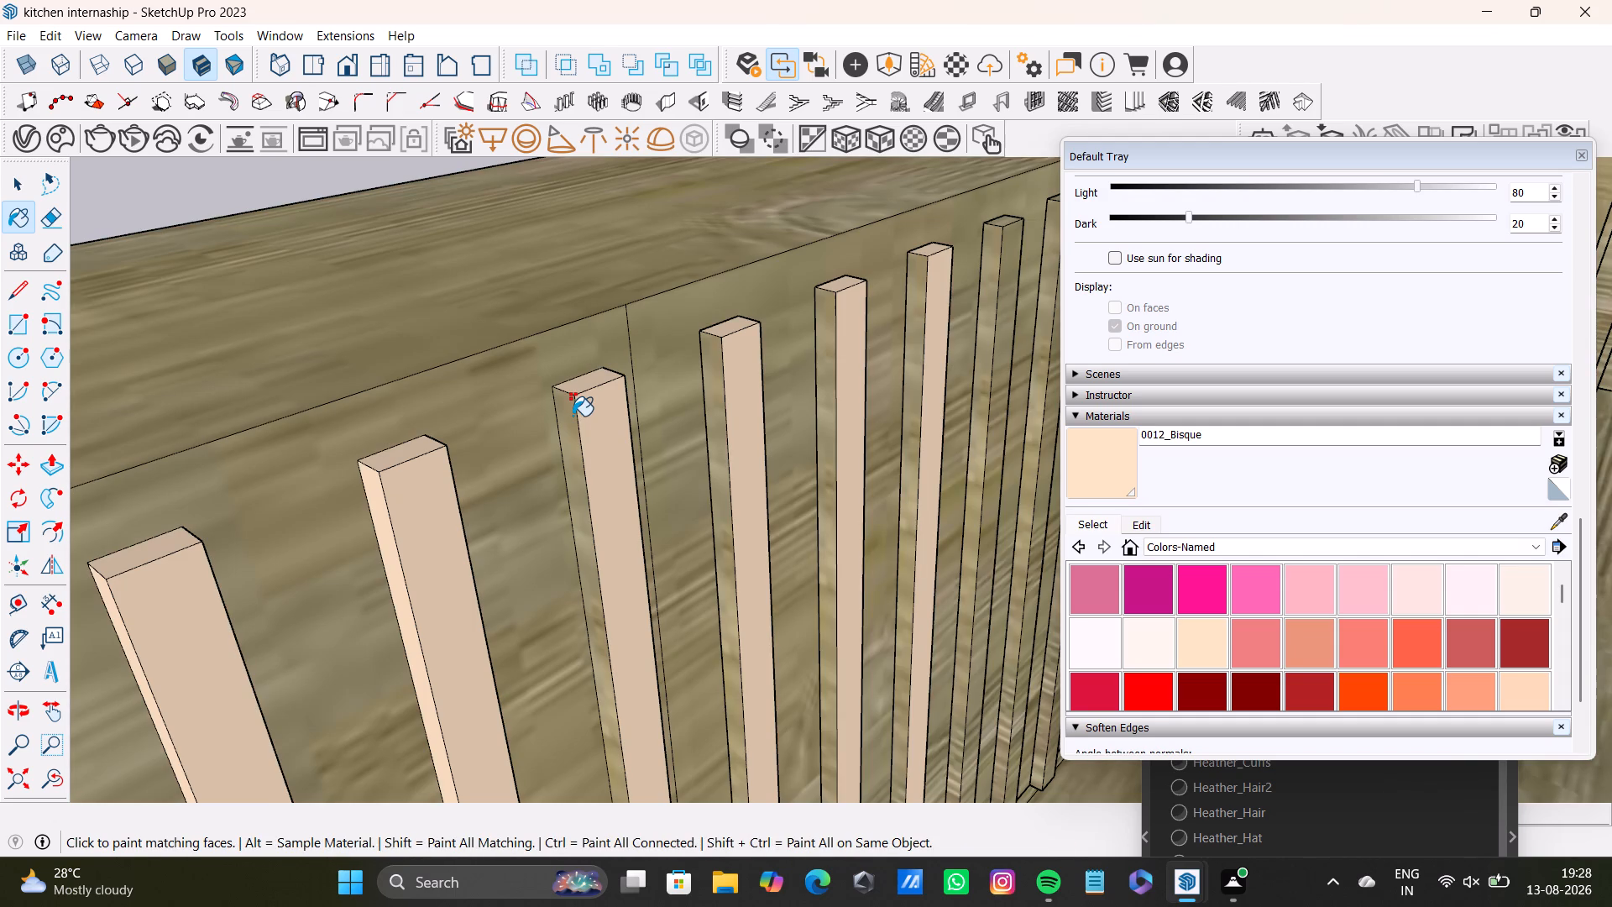
# Select the unpainted side faces of the forty-second to forty-fifth door-wall slats and paint them with 0012_Bisque.
pyautogui.press('space')
pyautogui.click(573, 416)
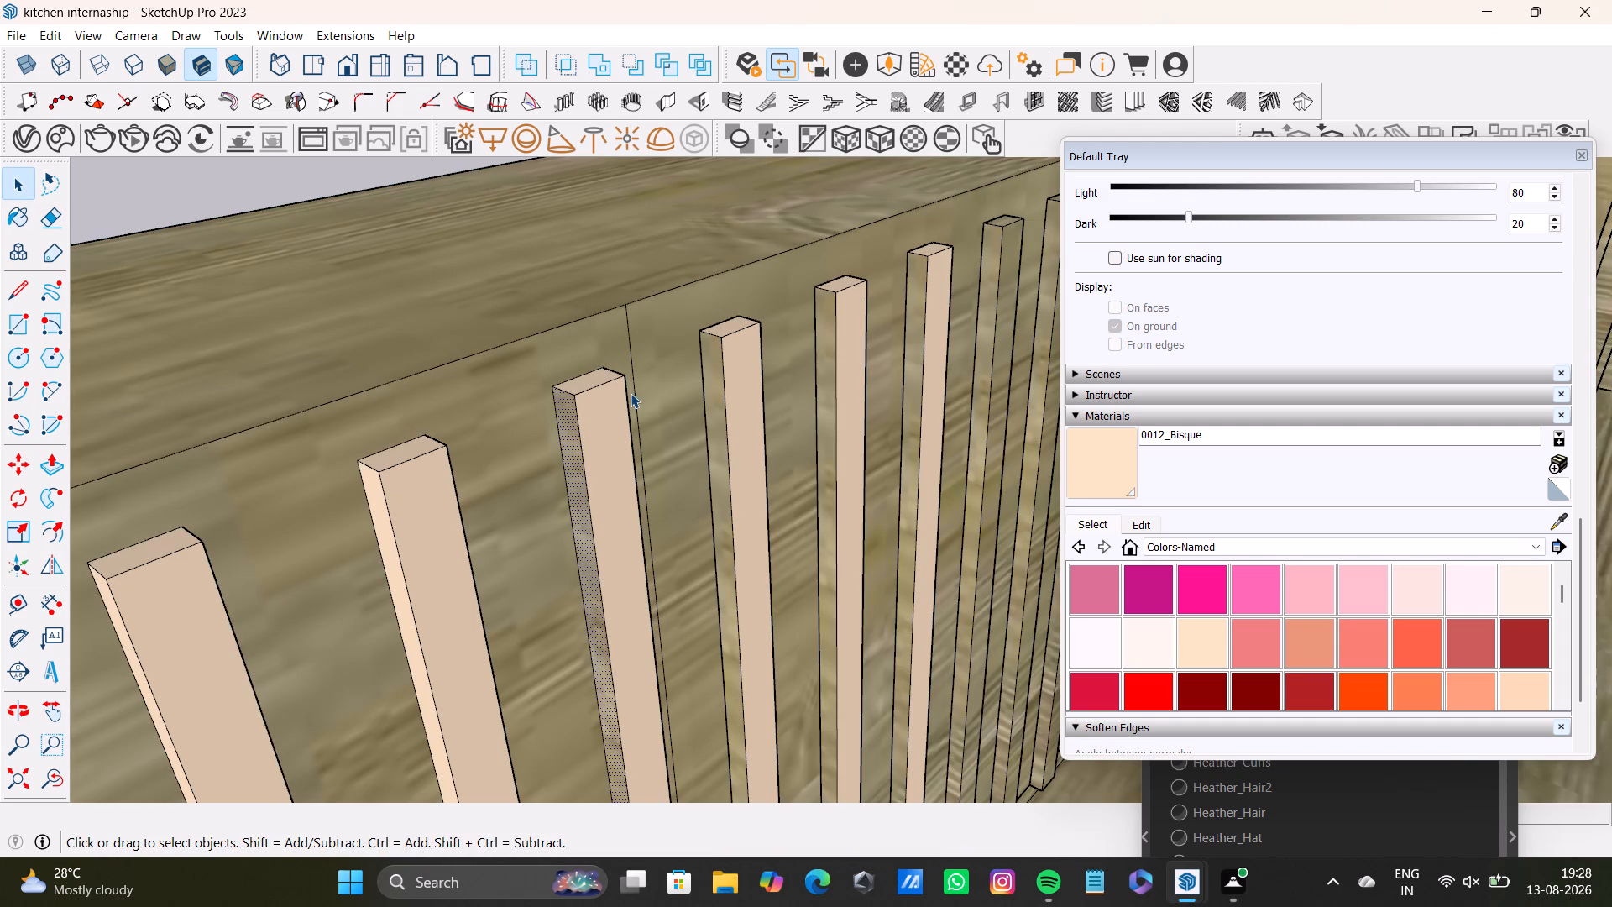
pyautogui.keyDown('shift'); pyautogui.click(713, 379); pyautogui.keyUp('shift')
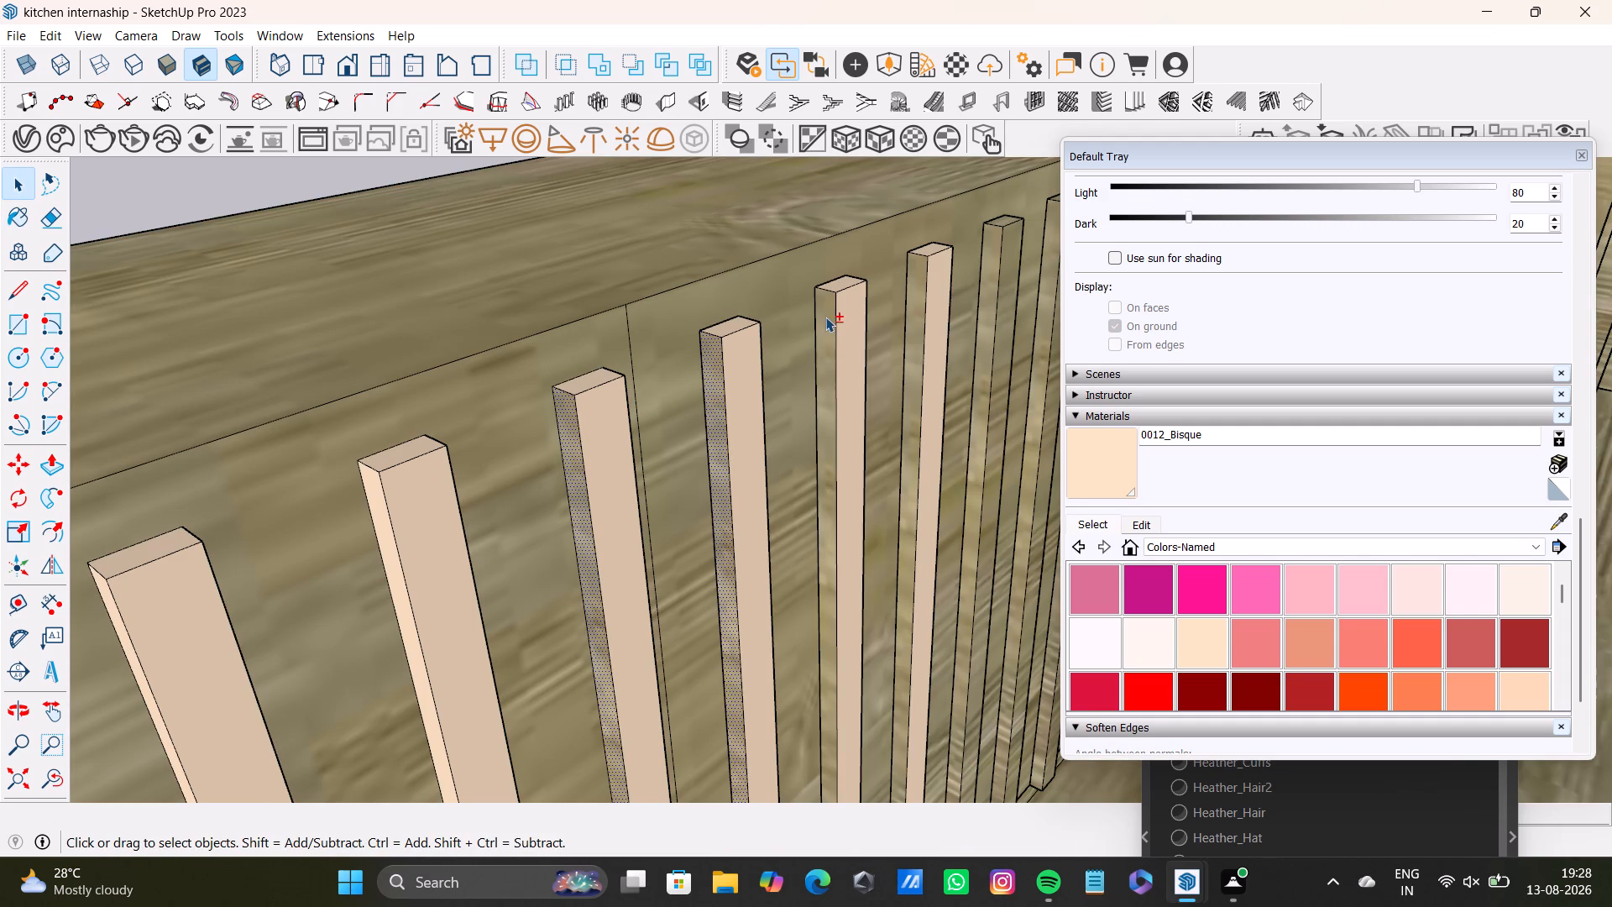
pyautogui.keyDown('shift'); pyautogui.click(829, 317); pyautogui.keyUp('shift')
pyautogui.keyDown('shift'); pyautogui.click(922, 279); pyautogui.keyUp('shift')
pyautogui.keyDown('shift'); pyautogui.click(1094, 452); pyautogui.keyUp('shift')
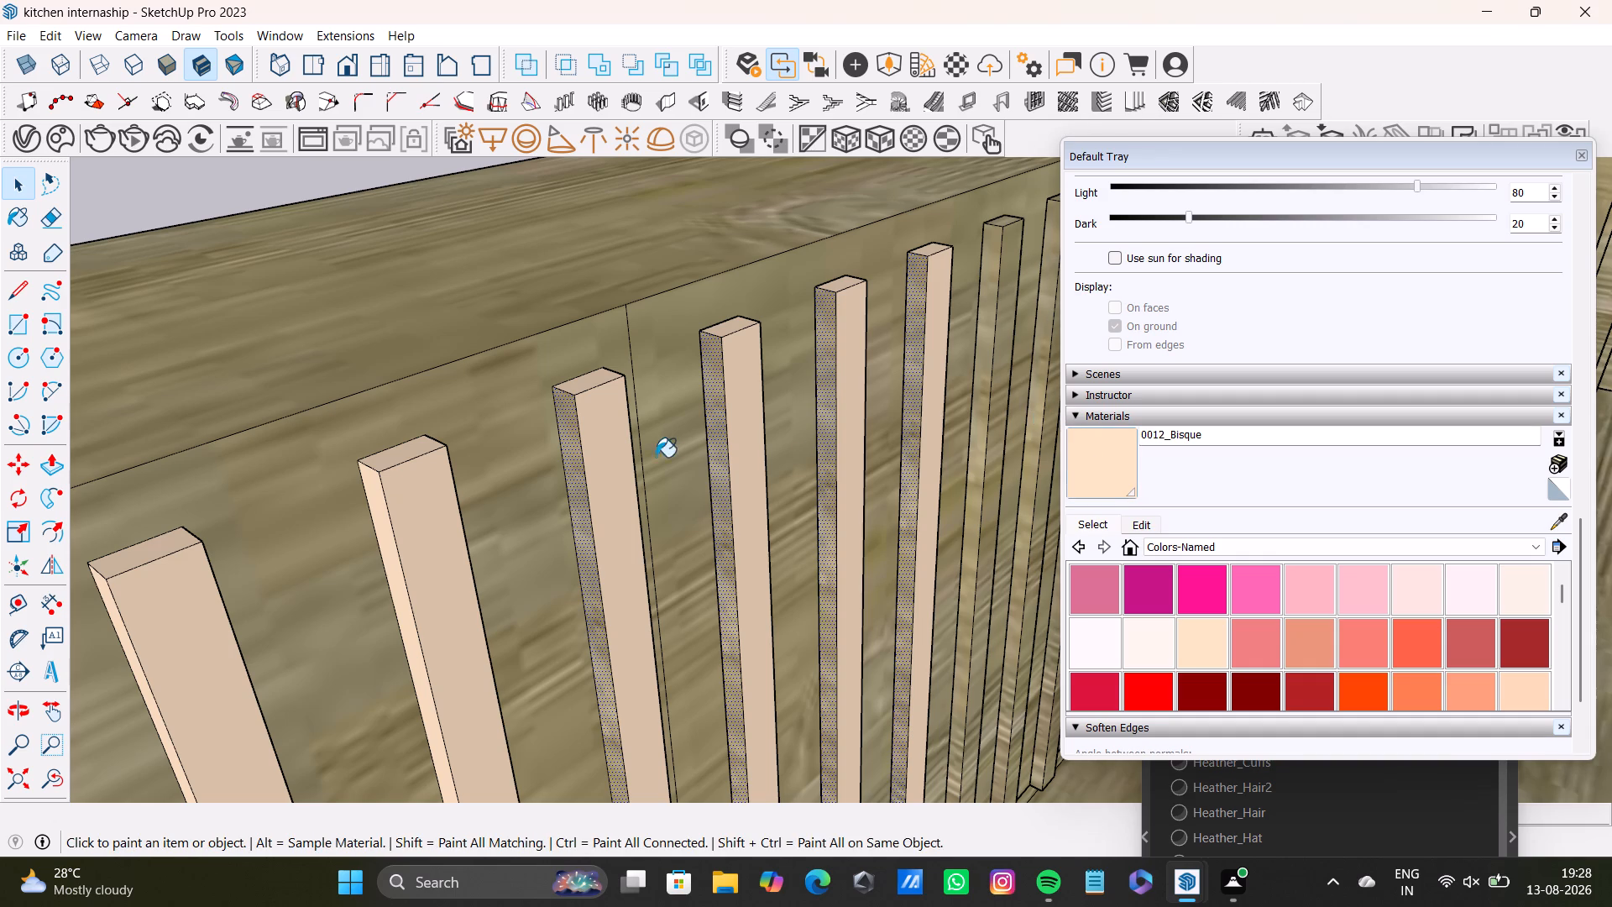
pyautogui.keyDown('shift'); pyautogui.click(567, 464); pyautogui.keyUp('shift')
pyautogui.scroll(-9, 765, 476)
pyautogui.moveTo(841, 537); pyautogui.dragTo(828, 556, button='middle')
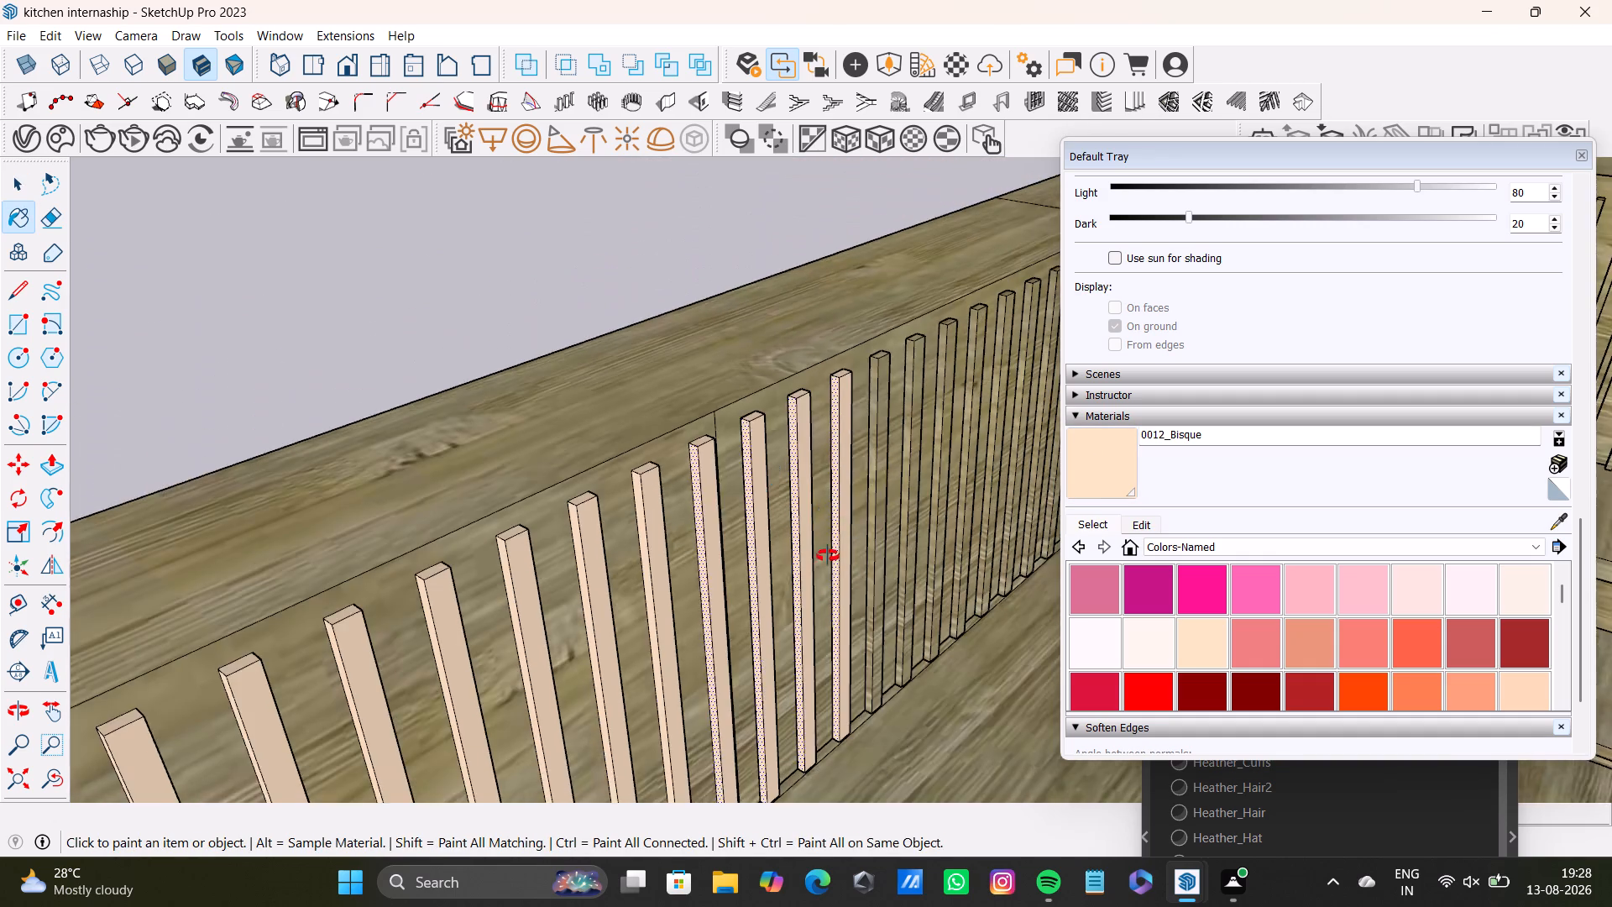
# Paint the front, top and both side faces of the forty-sixth door-wall slat with 0012_Bisque.
pyautogui.moveTo(828, 556); pyautogui.dragTo(549, 606, button='middle')
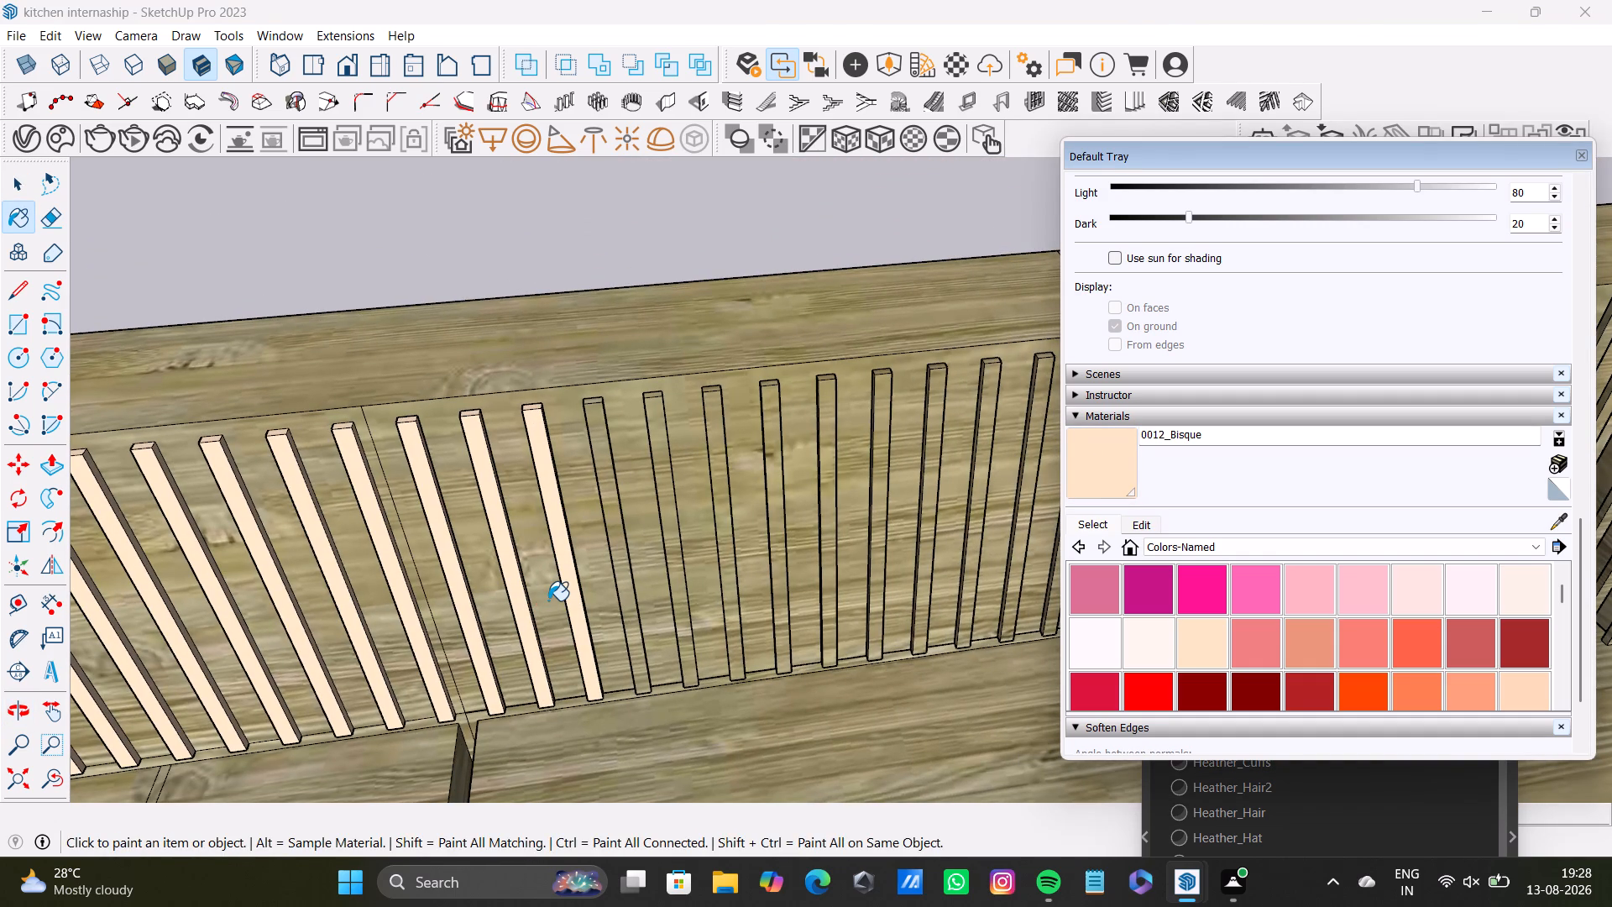
pyautogui.scroll(5, 589, 437)
pyautogui.click(600, 409)
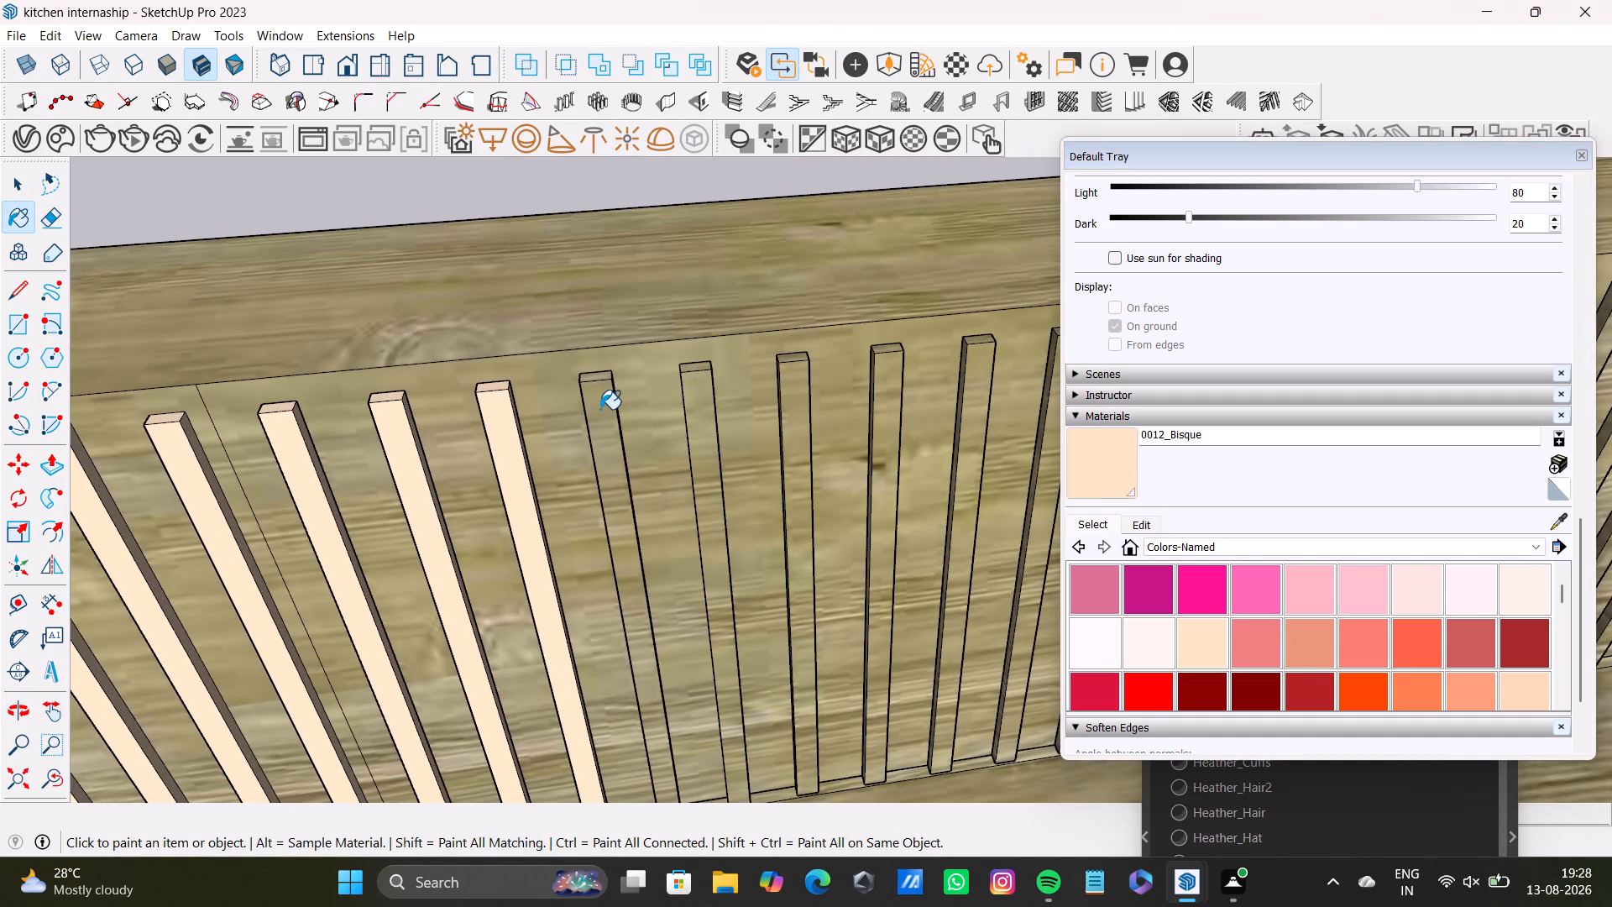
pyautogui.scroll(6, 584, 420)
pyautogui.moveTo(594, 412); pyautogui.dragTo(766, 406, button='middle')
pyautogui.scroll(3, 538, 440)
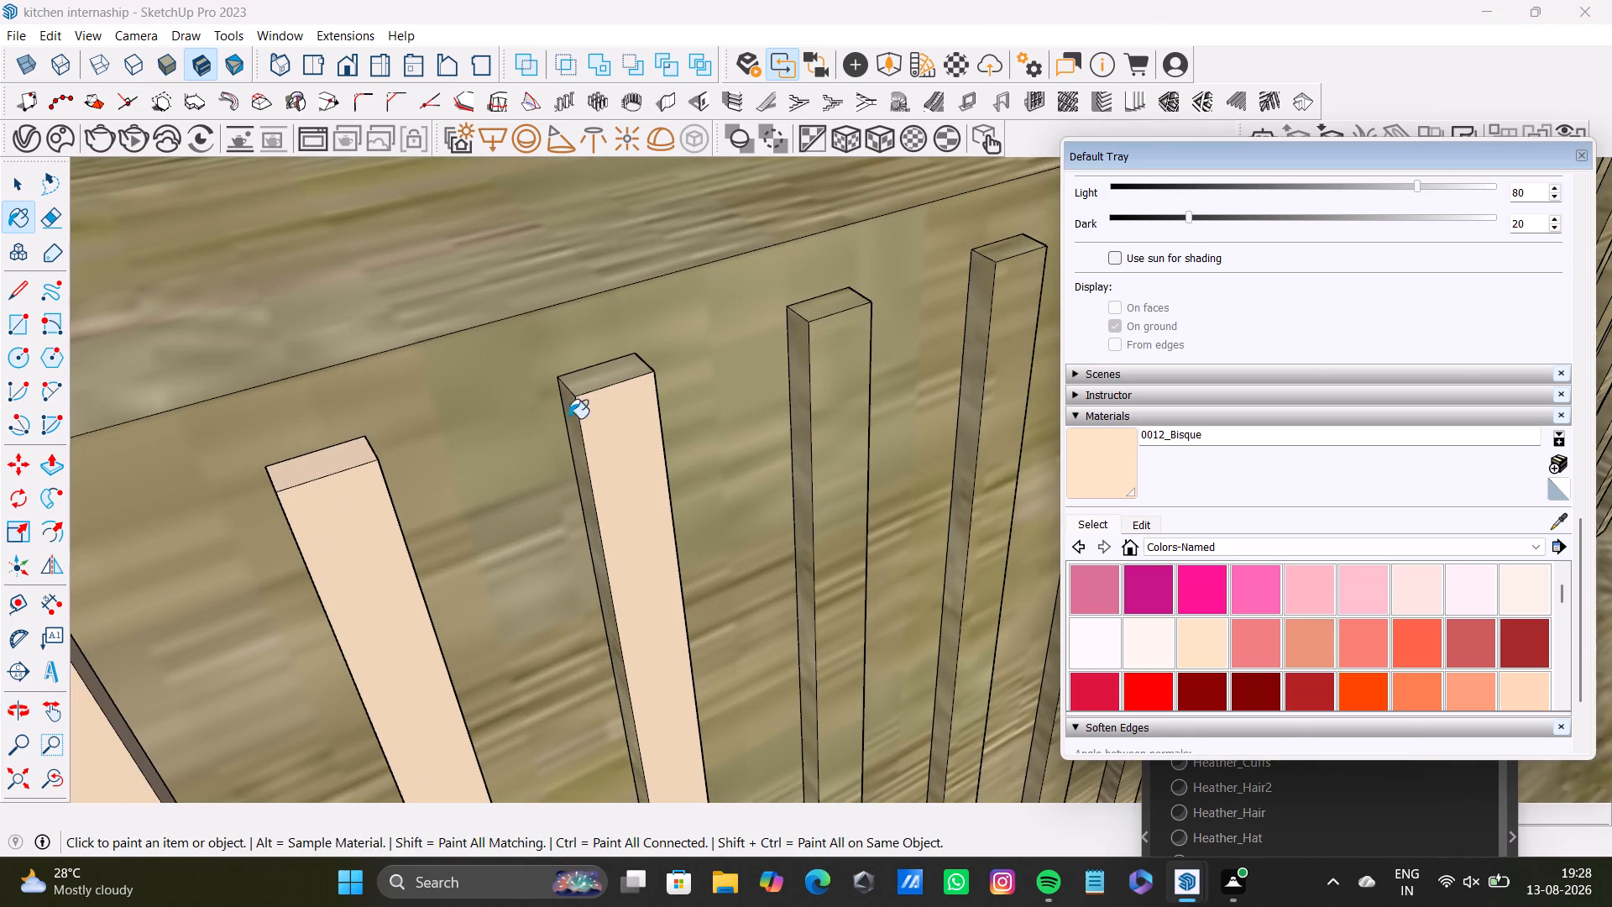
pyautogui.click(566, 403)
pyautogui.click(589, 385)
pyautogui.moveTo(726, 422); pyautogui.dragTo(402, 406, button='middle')
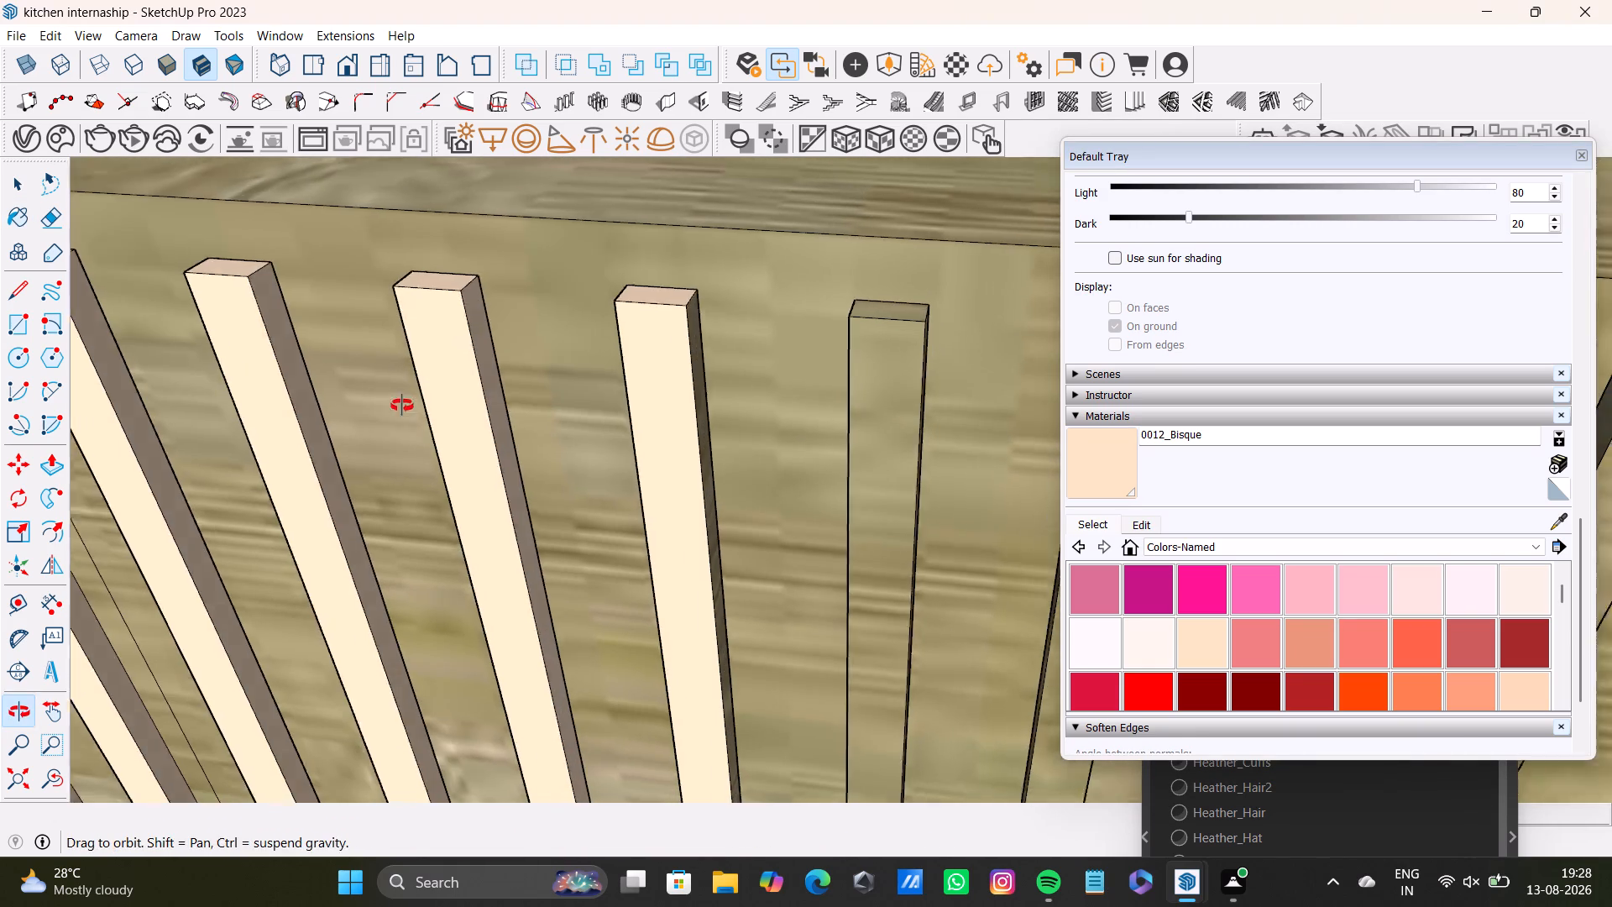
pyautogui.moveTo(402, 406); pyautogui.dragTo(400, 403, button='middle')
pyautogui.click(698, 322)
# Paint the top, front and both side faces of the forty-seventh door-wall slat with 0012_Bisque, undoing any fill that spreads to matching faces.
pyautogui.click(884, 316)
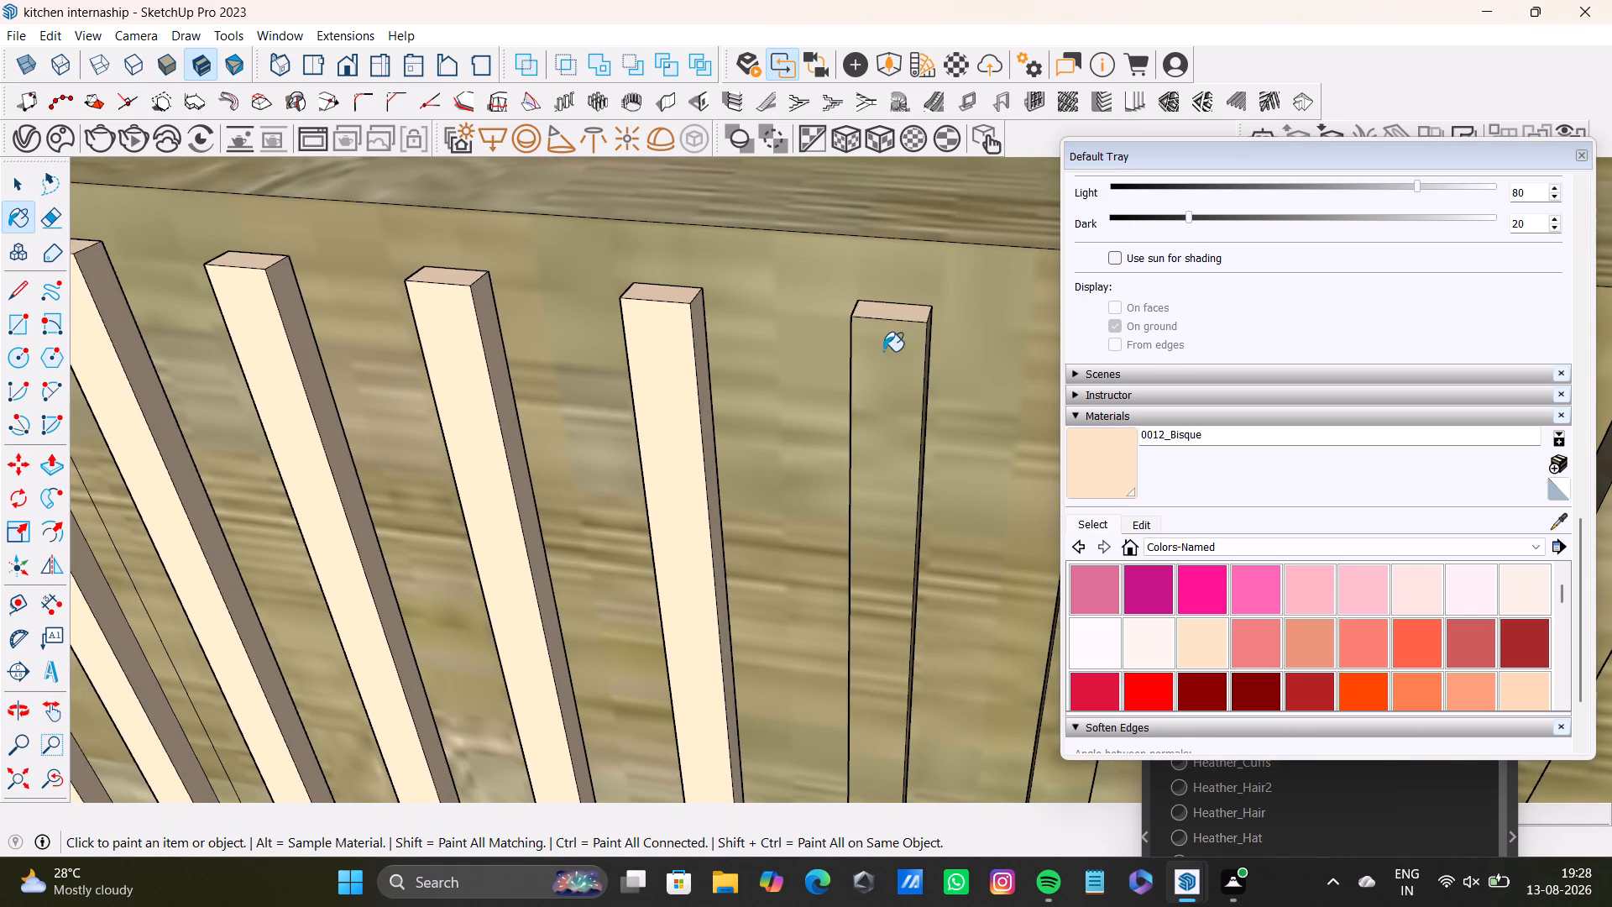
pyautogui.click(883, 351)
pyautogui.moveTo(871, 448); pyautogui.dragTo(1128, 485, button='middle')
pyautogui.click(799, 396)
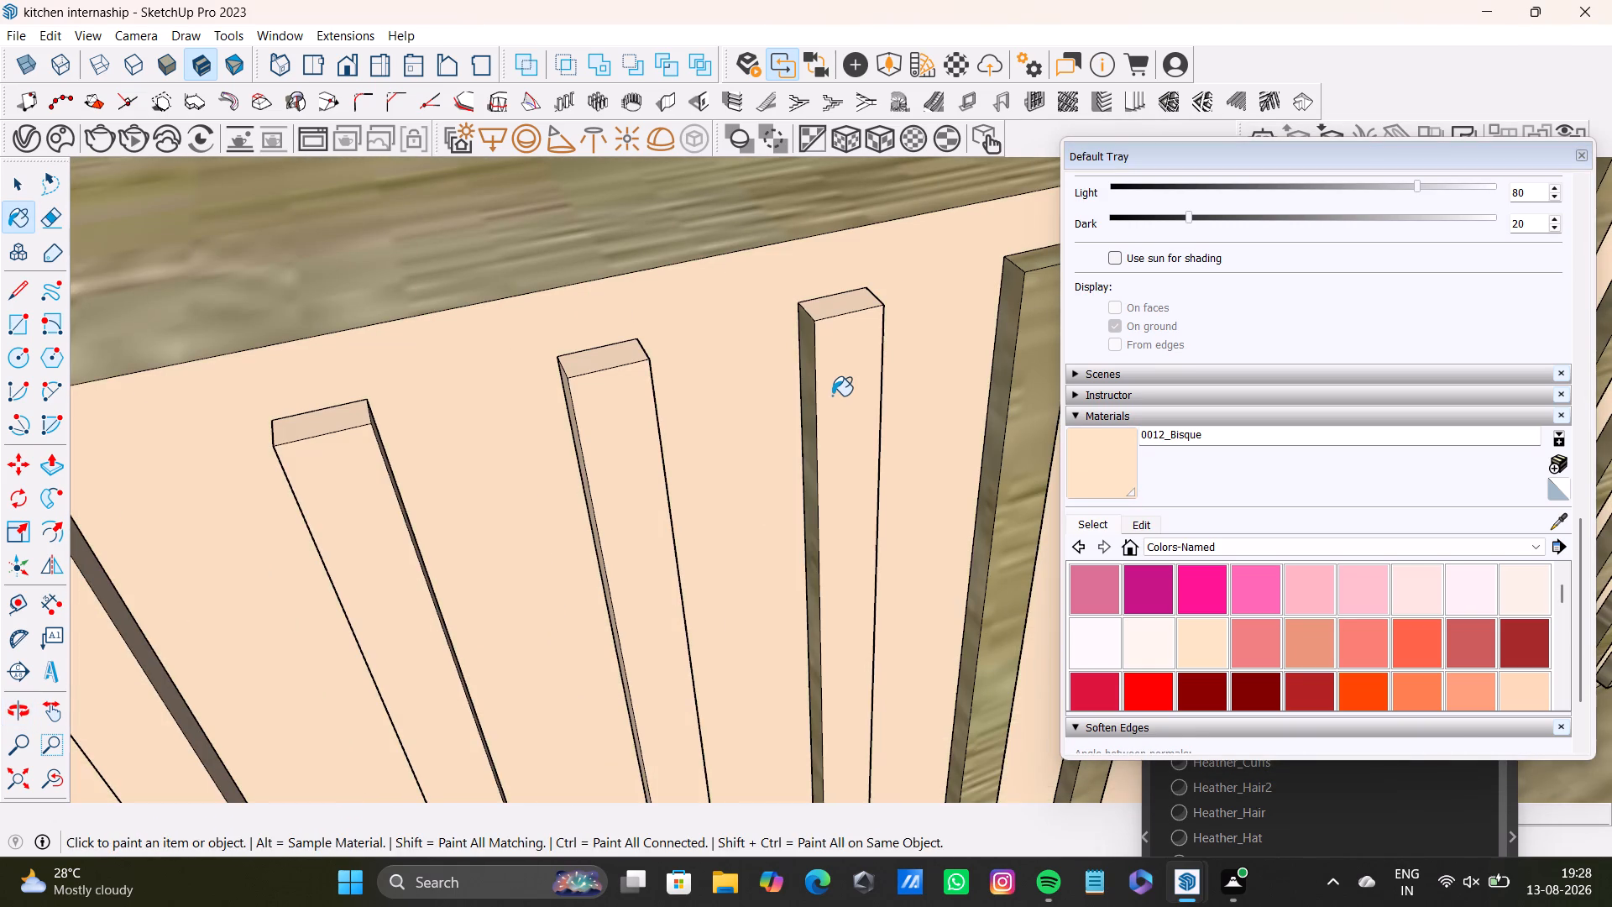
pyautogui.hotkey('ctrl', 'z')
pyautogui.scroll(3, 810, 397)
pyautogui.click(810, 397)
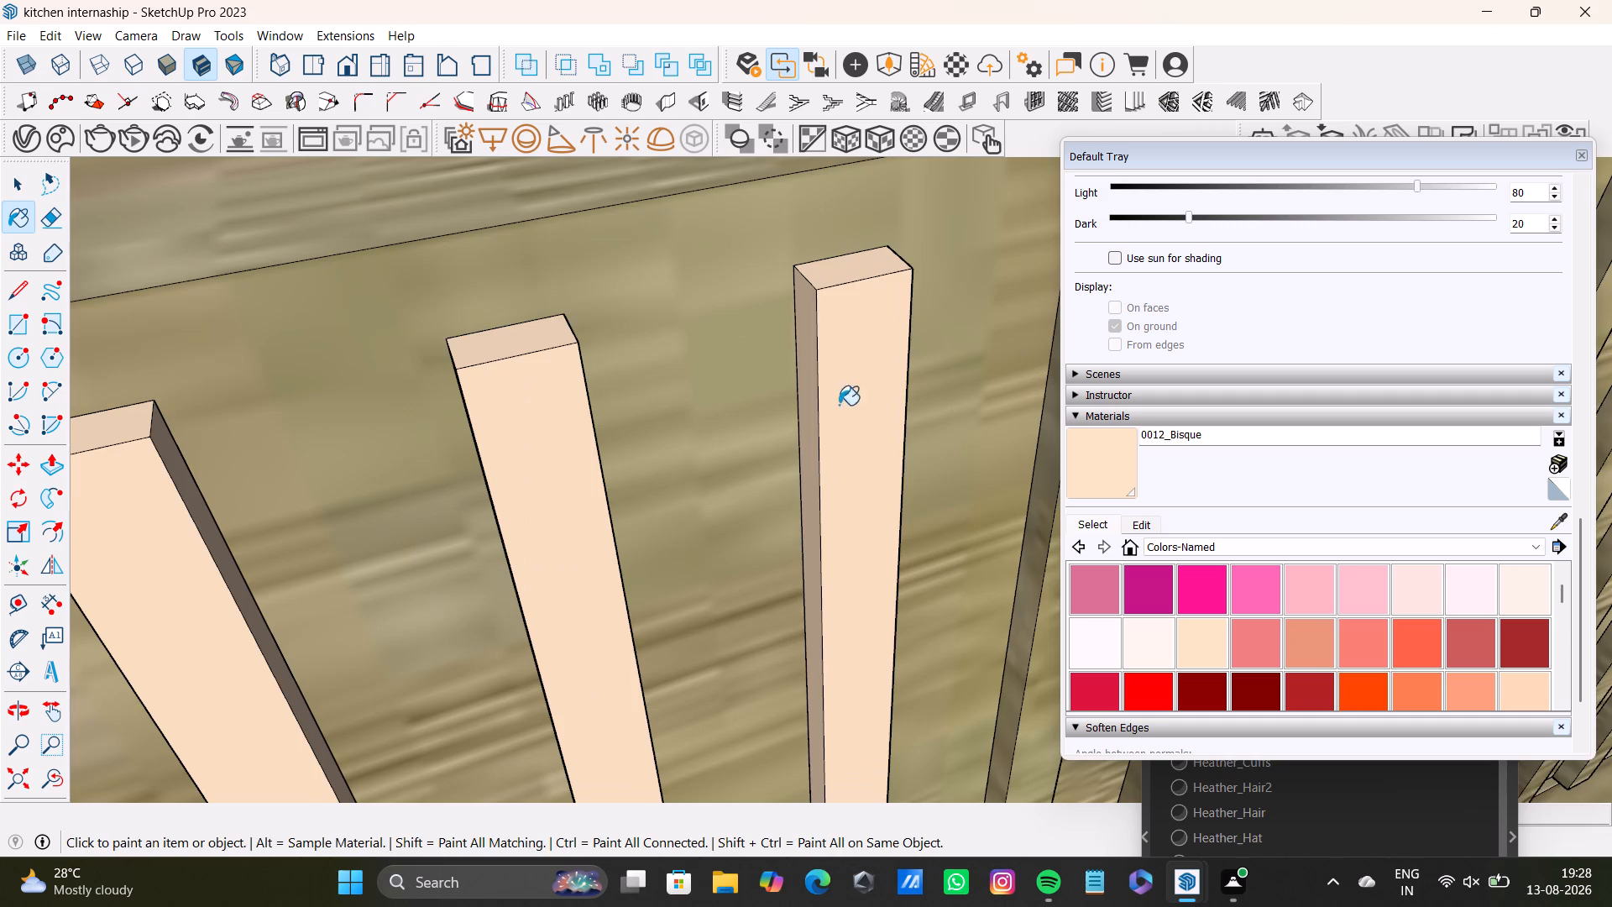
pyautogui.moveTo(880, 435); pyautogui.dragTo(569, 379, button='middle')
pyautogui.scroll(-9, 874, 448)
pyautogui.moveTo(903, 493); pyautogui.dragTo(611, 403, button='middle')
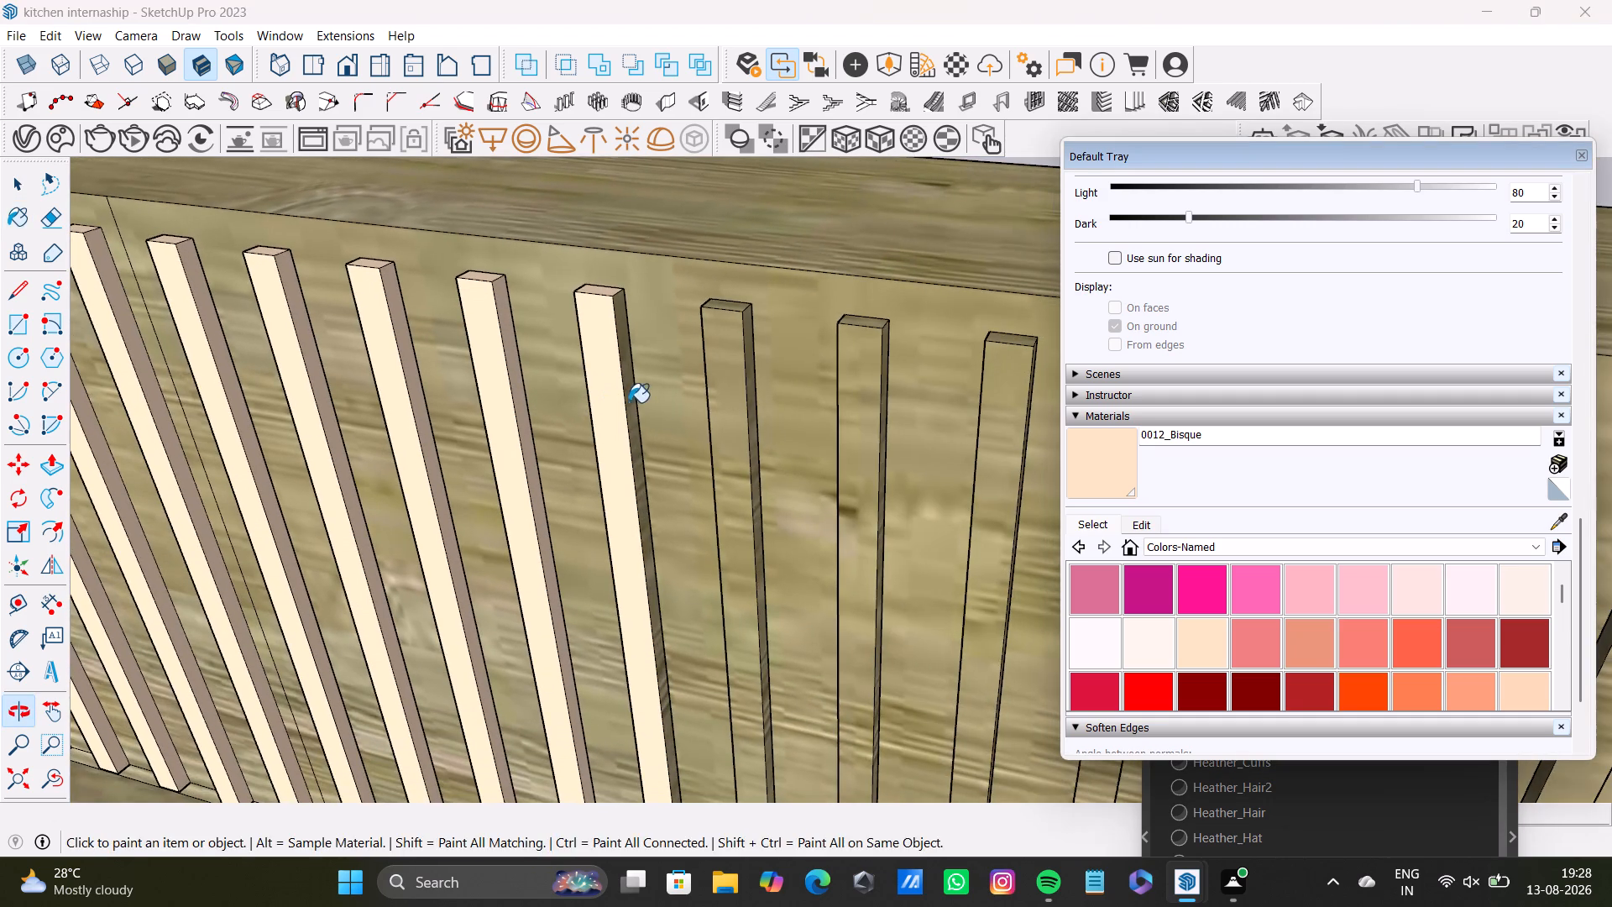
pyautogui.moveTo(649, 432); pyautogui.dragTo(592, 451, button='middle')
pyautogui.click(623, 345)
# Paint one side face, the front and the top of the forty-eighth door-wall slat with 0012_Bisque.
pyautogui.click(735, 346)
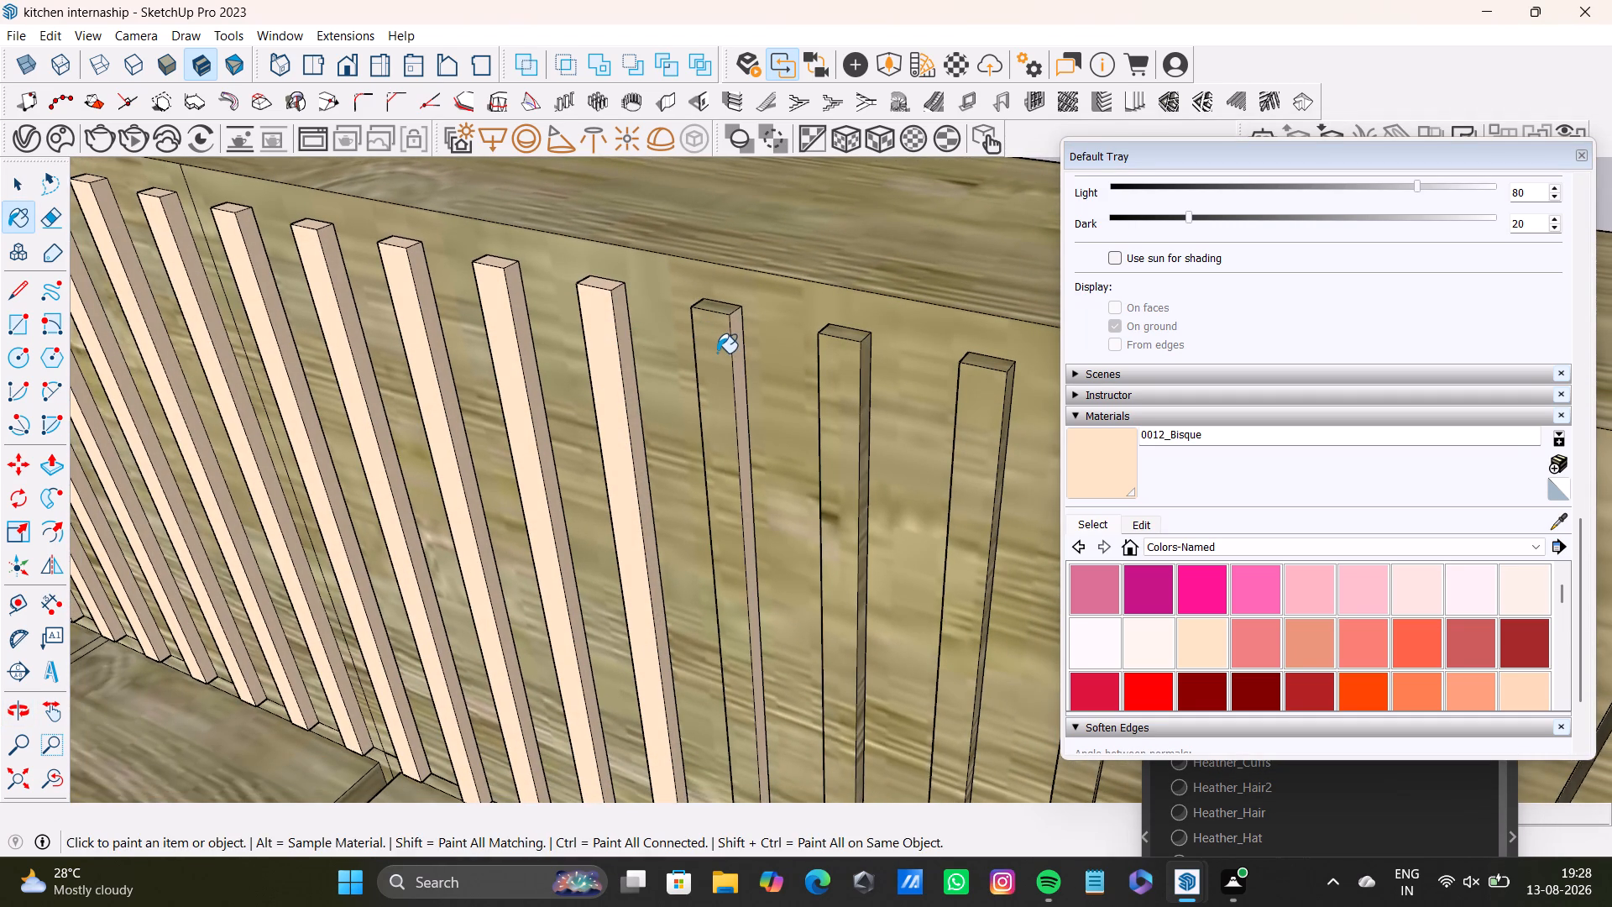
pyautogui.click(714, 350)
pyautogui.click(724, 312)
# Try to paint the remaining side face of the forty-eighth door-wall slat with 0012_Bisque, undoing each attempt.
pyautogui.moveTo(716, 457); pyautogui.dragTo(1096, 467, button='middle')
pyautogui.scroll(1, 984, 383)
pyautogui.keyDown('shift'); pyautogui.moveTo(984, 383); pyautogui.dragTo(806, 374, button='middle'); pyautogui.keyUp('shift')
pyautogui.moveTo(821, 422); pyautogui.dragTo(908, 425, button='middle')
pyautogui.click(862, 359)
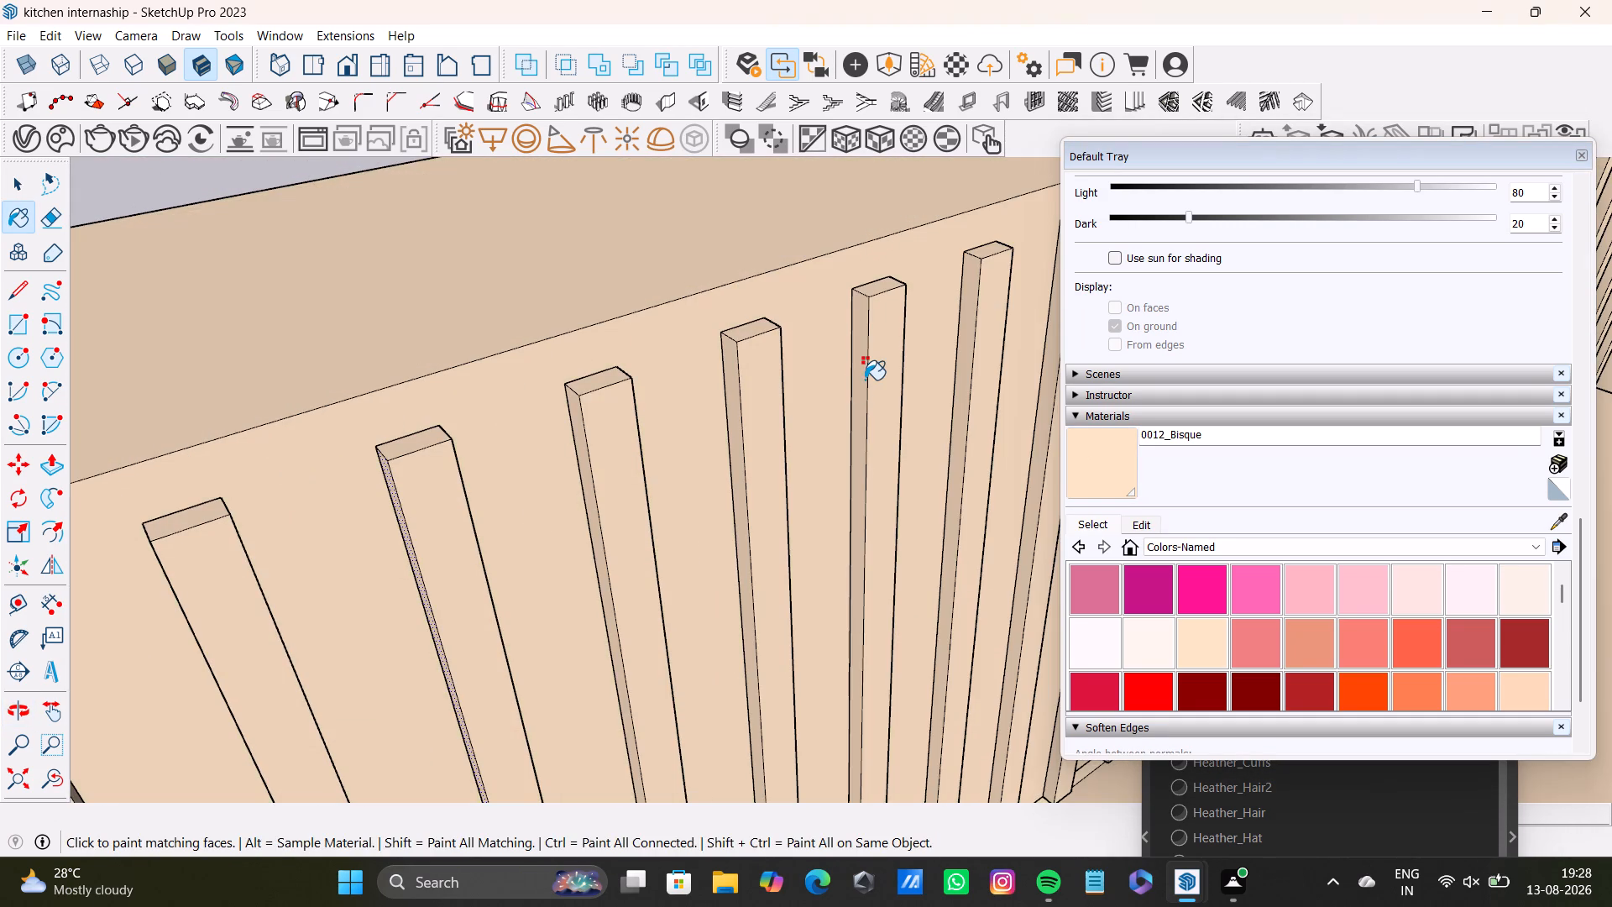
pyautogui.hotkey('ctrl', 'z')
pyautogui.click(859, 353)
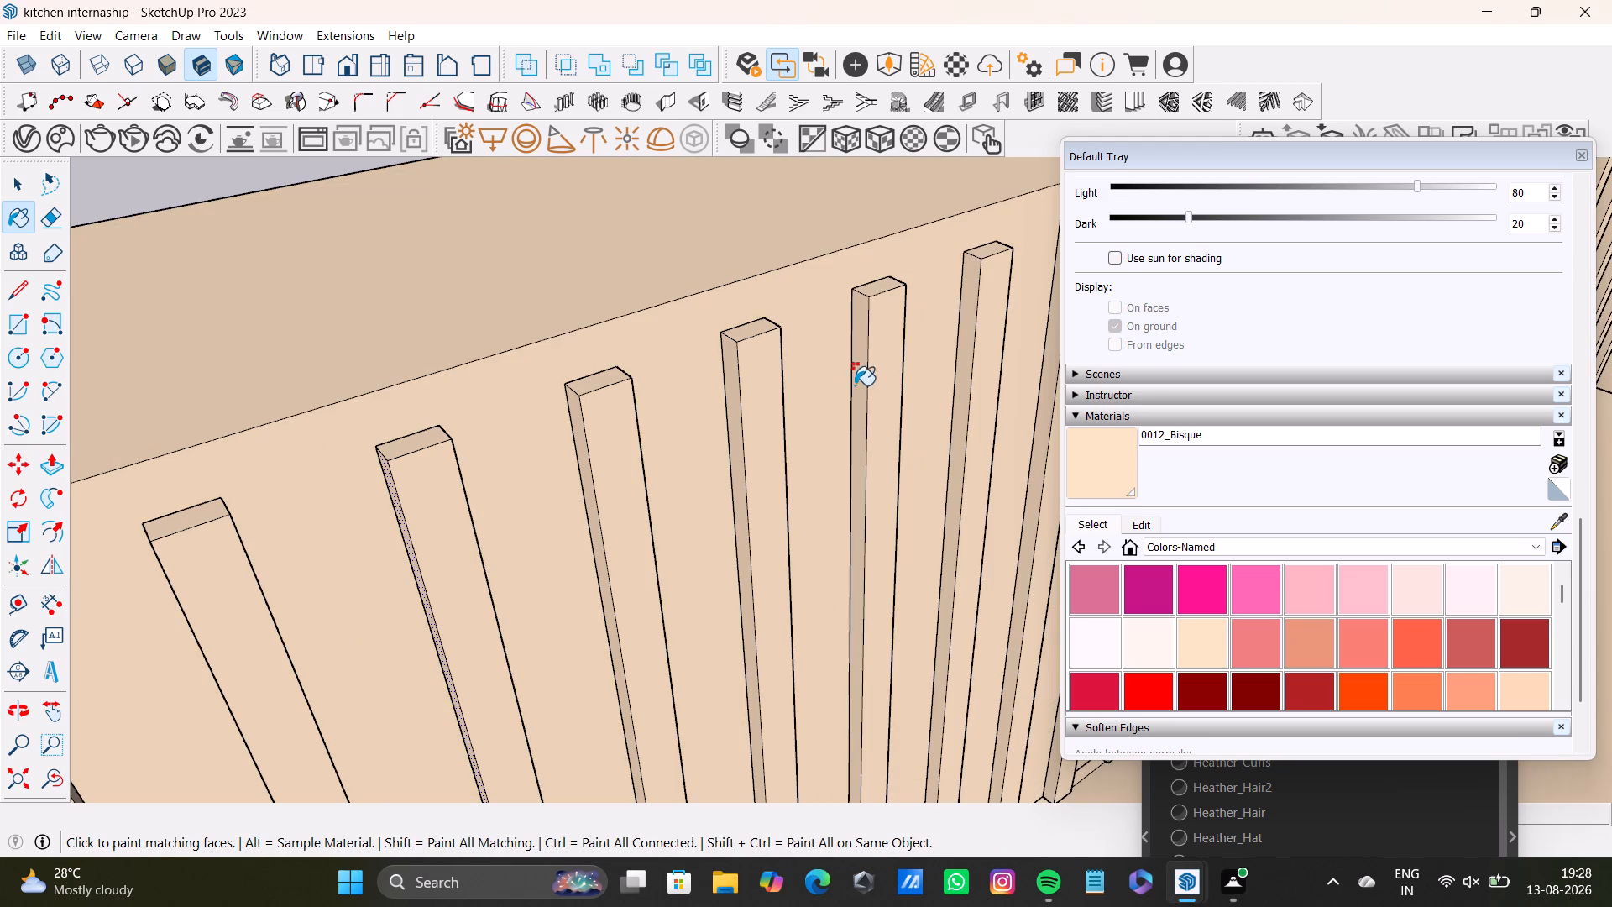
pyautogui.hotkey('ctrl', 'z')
# Select the unpainted side face of the forty-eighth door-wall slat and paint it with 0012_Bisque.
pyautogui.scroll(4, 863, 417)
pyautogui.press('space')
pyautogui.click(860, 388)
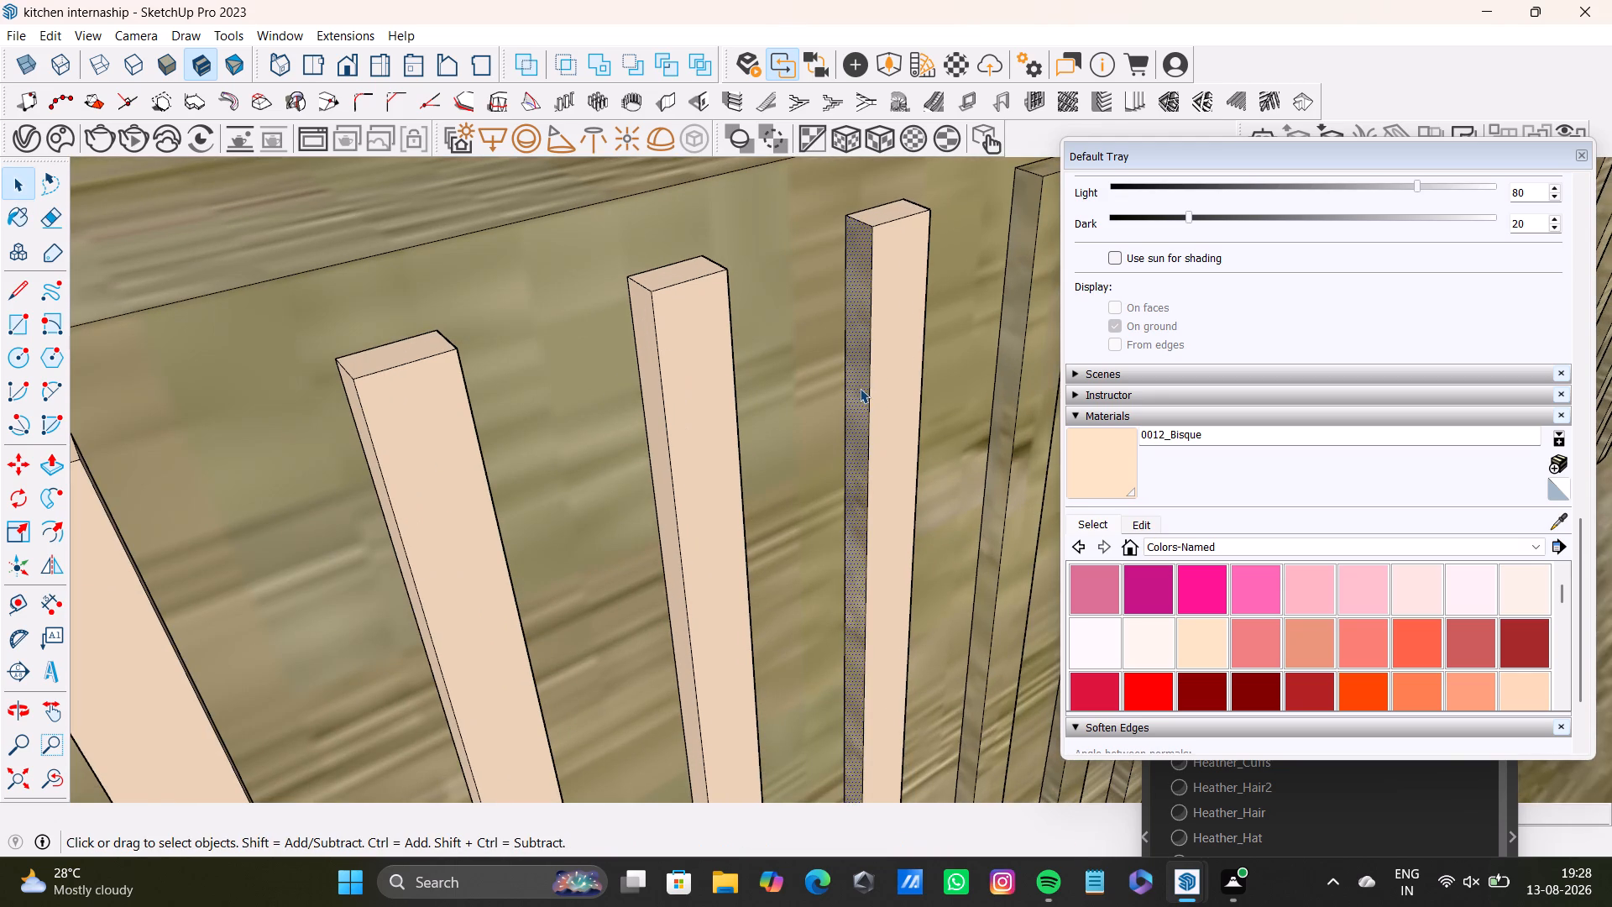
pyautogui.click(1098, 448)
pyautogui.click(857, 391)
# Select the top, front and both side faces of the forty-ninth door-wall slat.
pyautogui.scroll(-4, 853, 394)
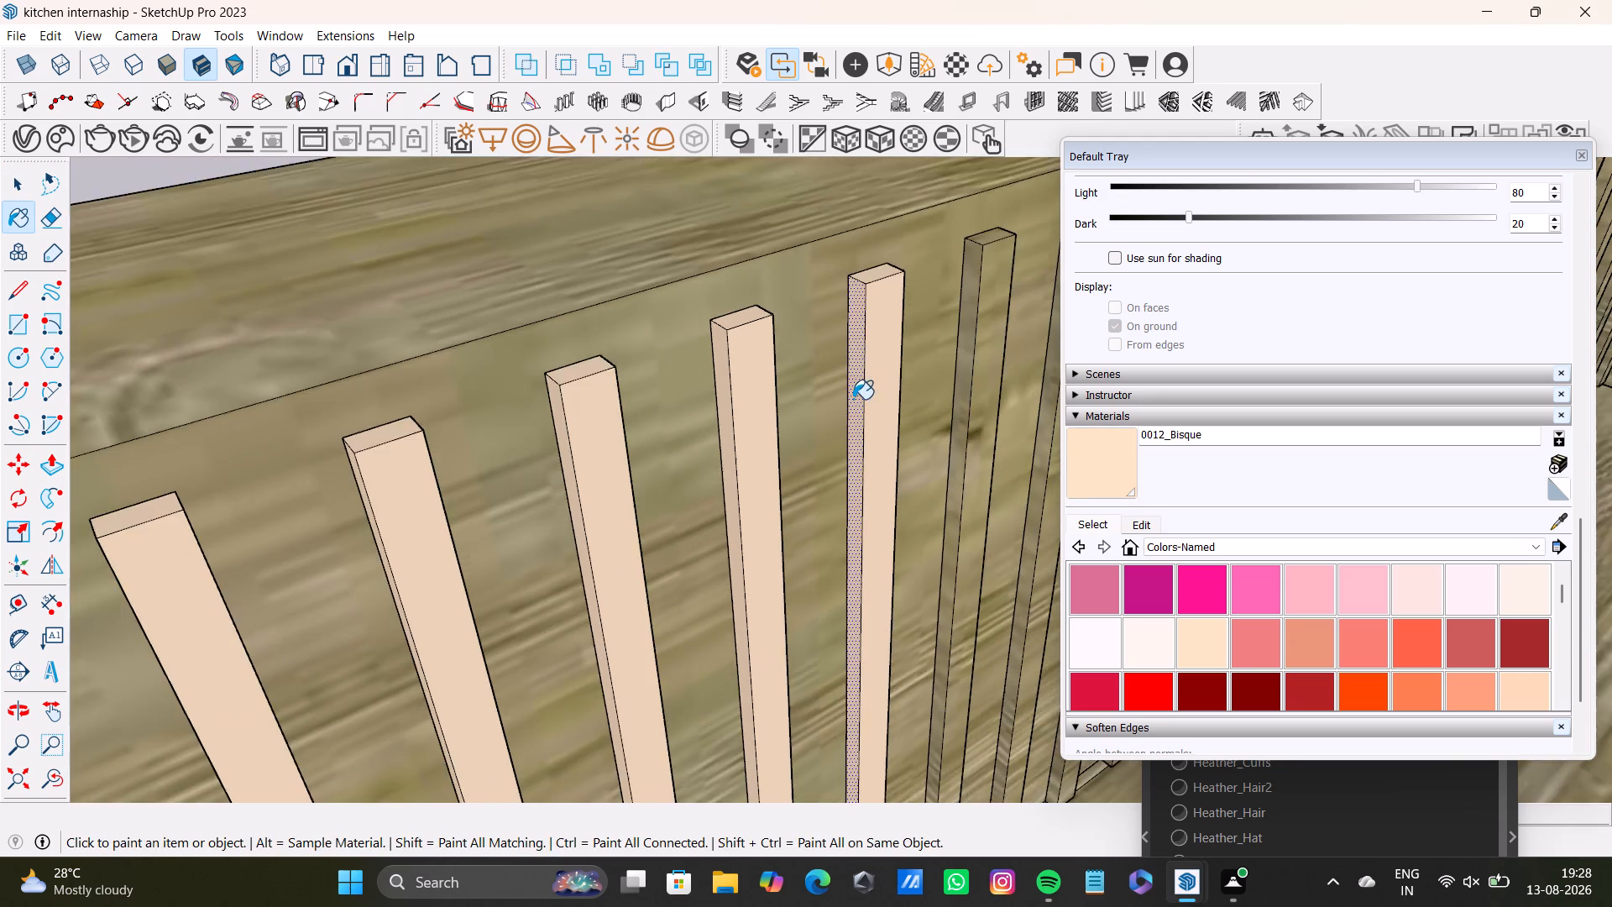
pyautogui.scroll(-9, 853, 399)
pyautogui.moveTo(898, 534); pyautogui.dragTo(526, 579, button='middle')
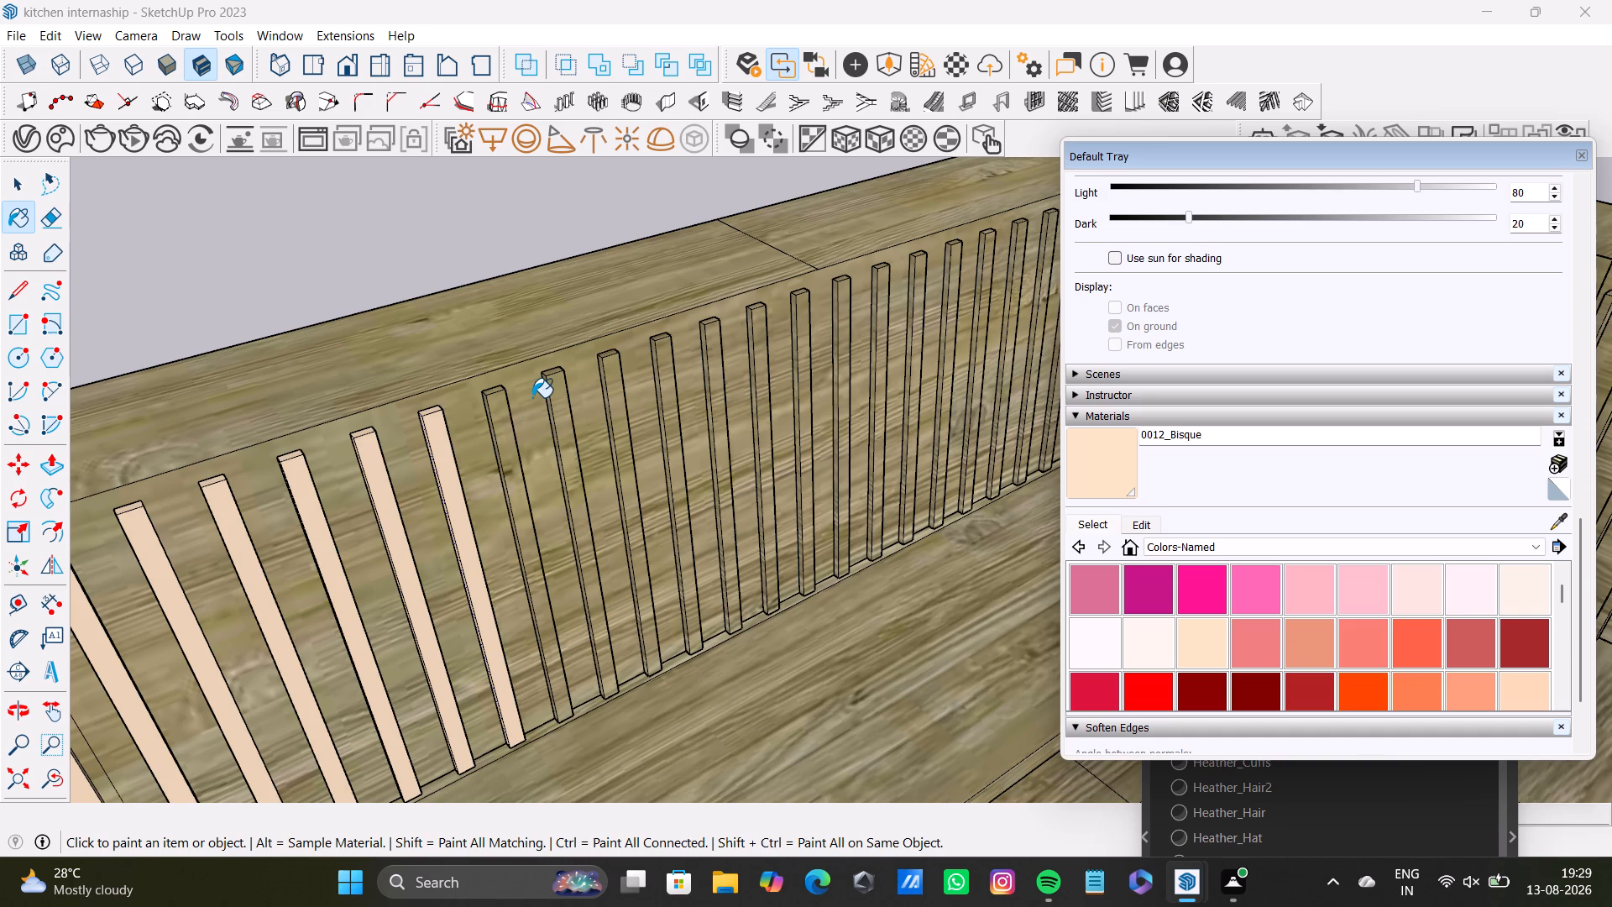
pyautogui.scroll(9, 497, 493)
pyautogui.moveTo(432, 396); pyautogui.dragTo(562, 473, button='middle')
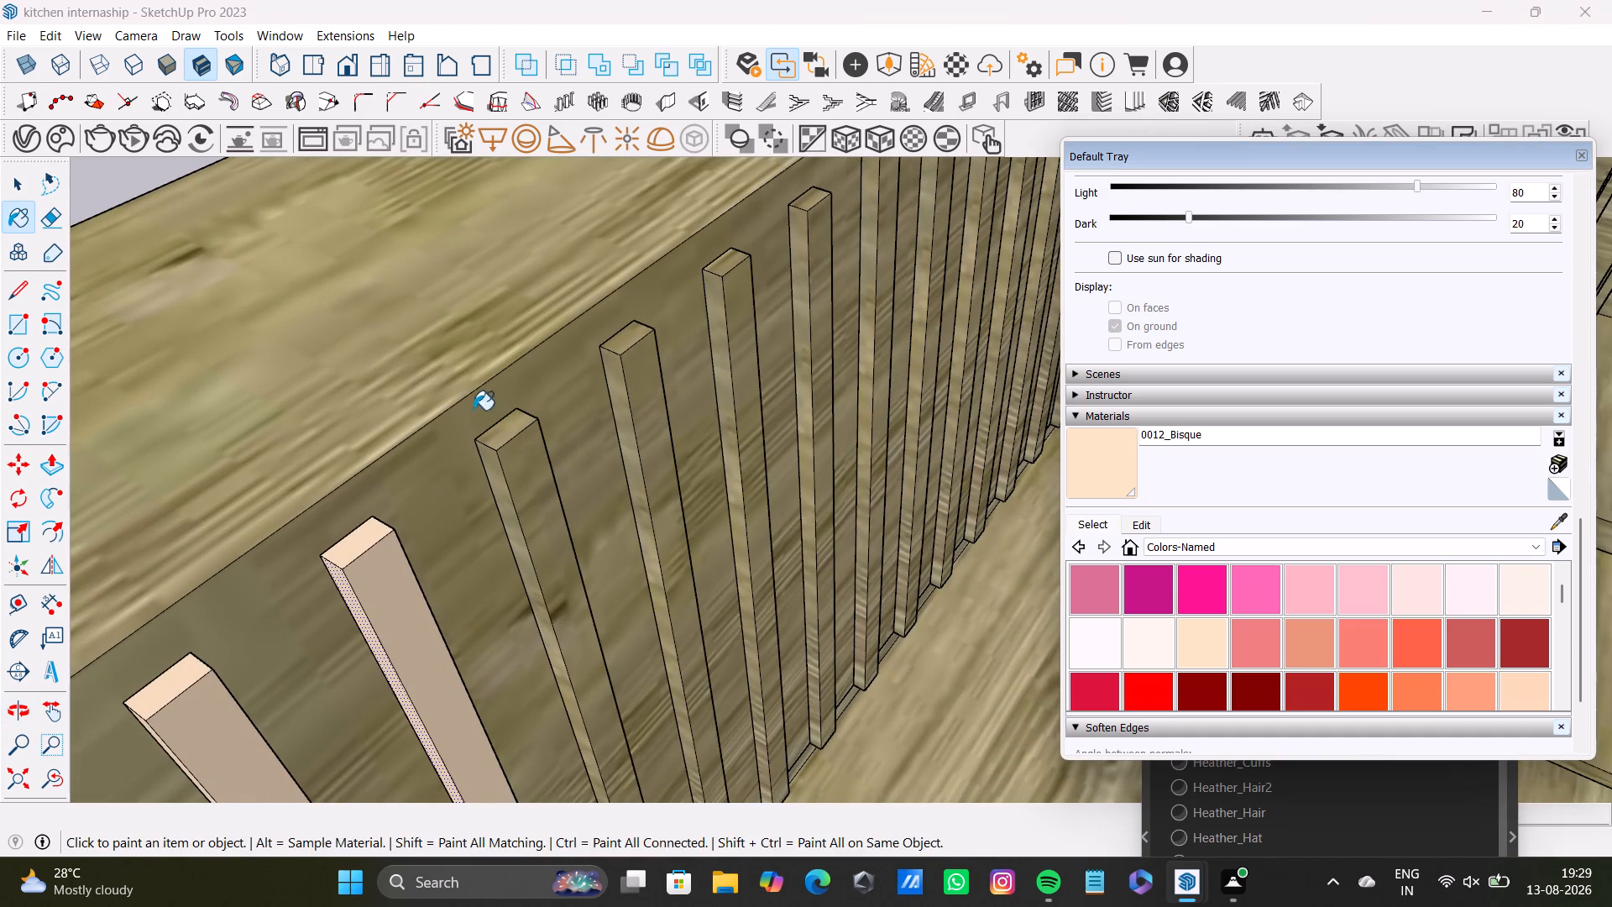
pyautogui.press('space')
pyautogui.click(508, 431)
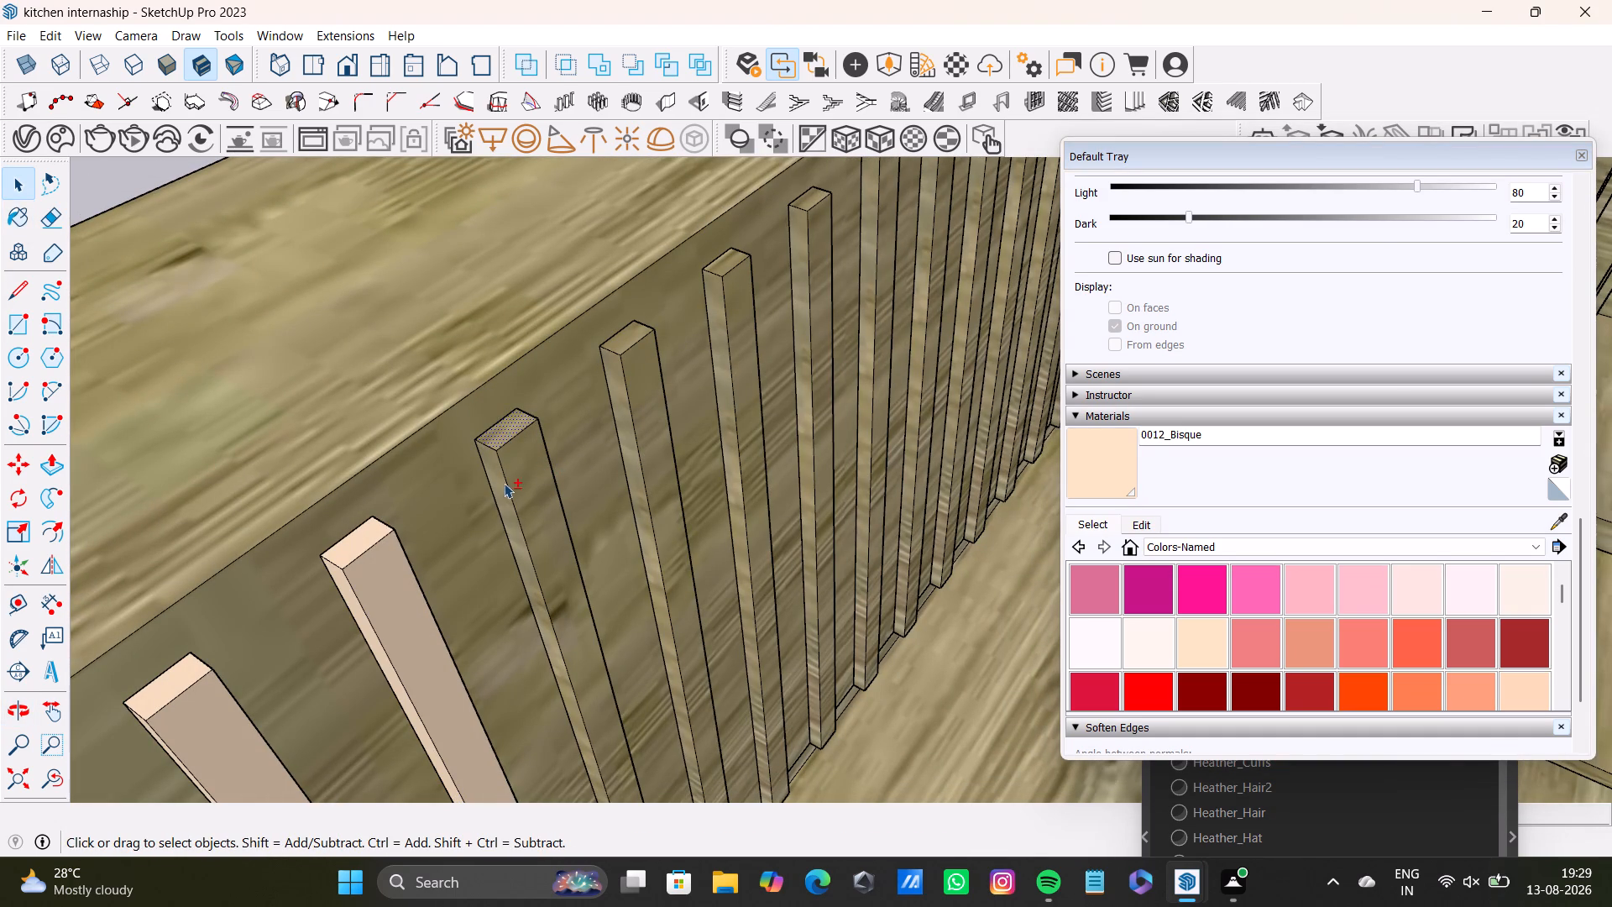
pyautogui.keyDown('shift'); pyautogui.click(499, 480); pyautogui.keyUp('shift')
pyautogui.keyDown('shift'); pyautogui.click(516, 474); pyautogui.keyUp('shift')
pyautogui.moveTo(570, 494); pyautogui.dragTo(243, 475, button='middle')
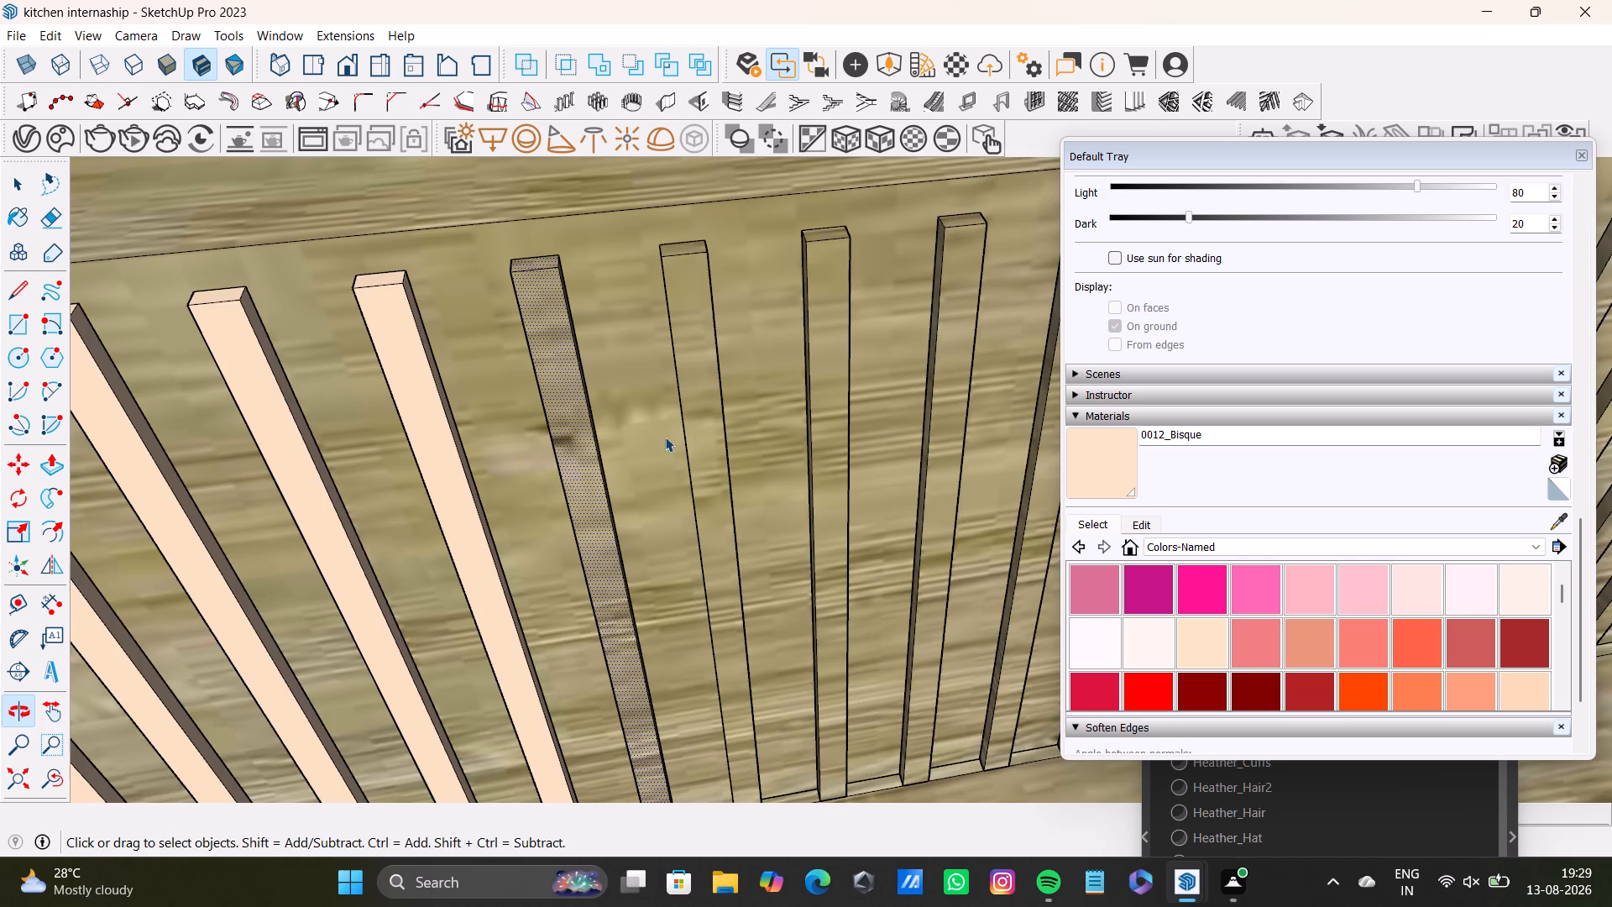
pyautogui.scroll(1, 668, 433)
pyautogui.moveTo(631, 431); pyautogui.dragTo(425, 426, button='middle')
pyautogui.scroll(3, 494, 364)
pyautogui.keyDown('shift'); pyautogui.click(553, 332); pyautogui.keyUp('shift')
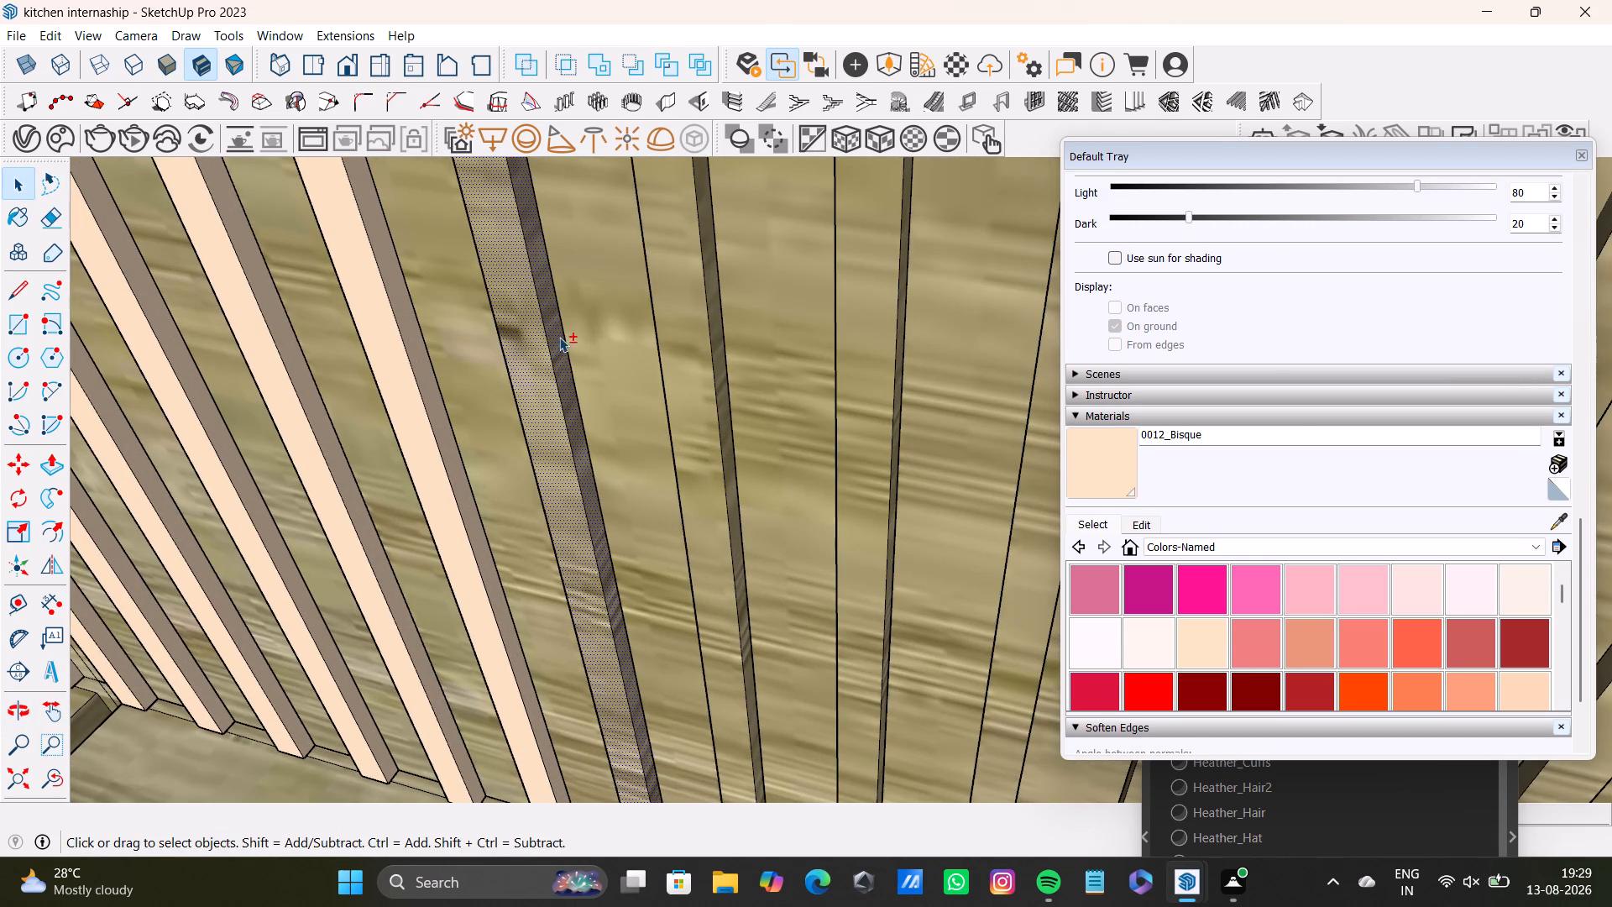
# Add the front, top and both side faces of the fiftieth door-wall slat to the selection.
pyautogui.keyDown('shift'); pyautogui.click(700, 391); pyautogui.keyUp('shift')
pyautogui.keyDown('shift'); pyautogui.click(717, 385); pyautogui.keyUp('shift')
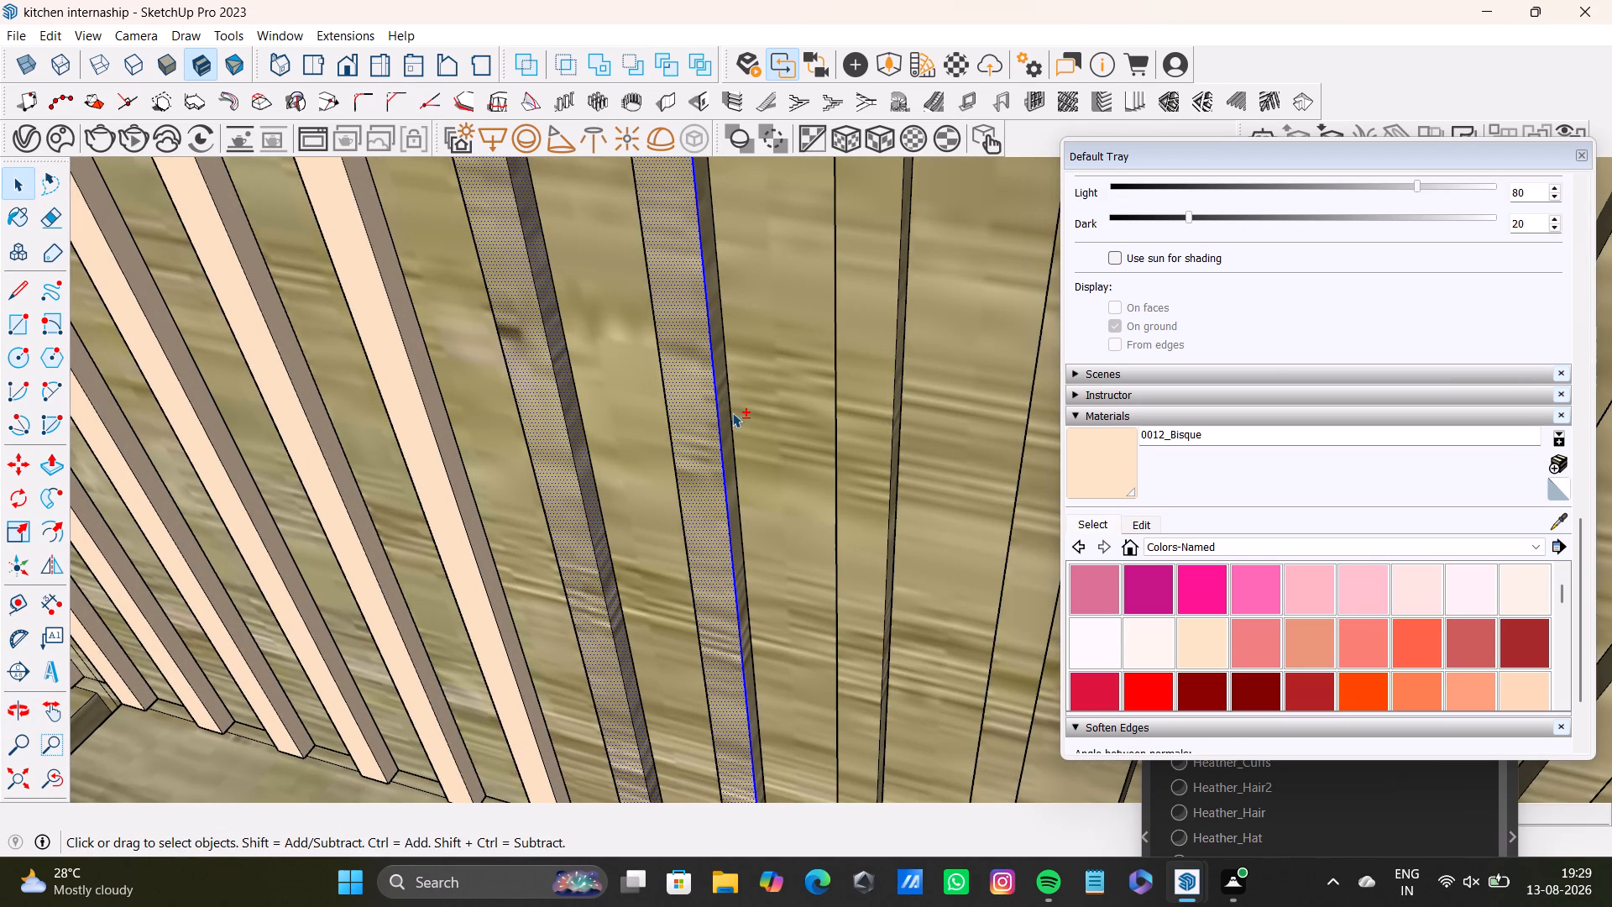
pyautogui.keyDown('shift'); pyautogui.click(727, 422); pyautogui.keyUp('shift')
pyautogui.moveTo(639, 527); pyautogui.dragTo(987, 507, button='middle')
pyautogui.keyDown('shift'); pyautogui.moveTo(828, 422); pyautogui.dragTo(523, 579, button='middle'); pyautogui.keyUp('shift')
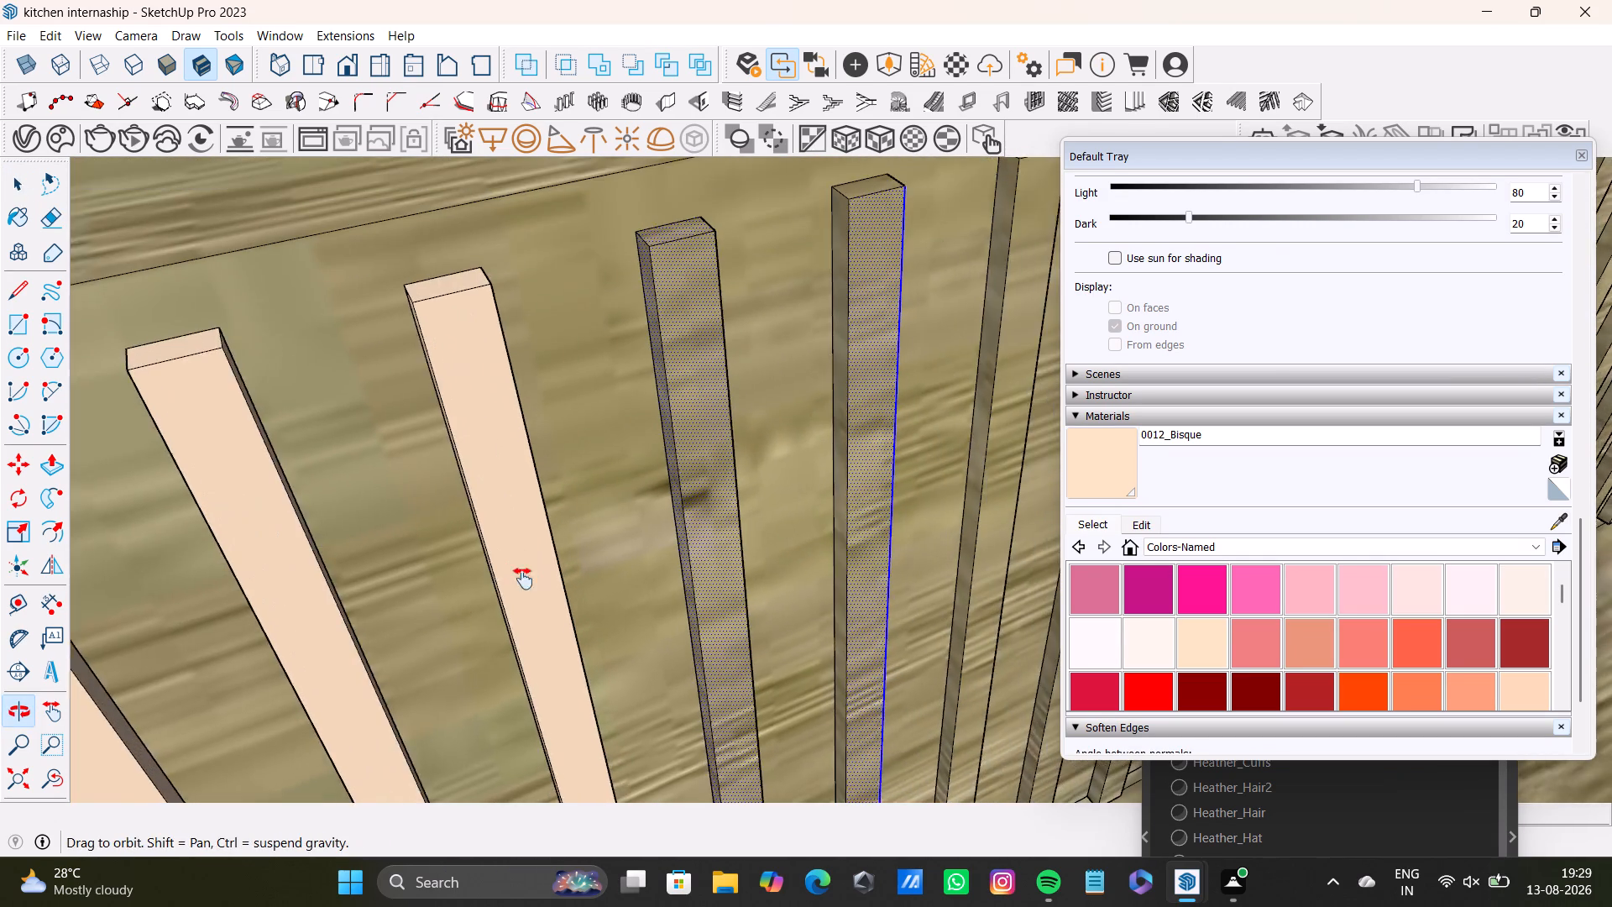
pyautogui.keyDown('shift'); pyautogui.moveTo(523, 579); pyautogui.dragTo(522, 579, button='middle'); pyautogui.keyUp('shift')
pyautogui.scroll(2, 646, 528)
pyautogui.keyDown('shift'); pyautogui.moveTo(751, 441); pyautogui.dragTo(627, 623, button='middle'); pyautogui.keyUp('shift')
pyautogui.keyDown('shift'); pyautogui.click(767, 321); pyautogui.keyUp('shift')
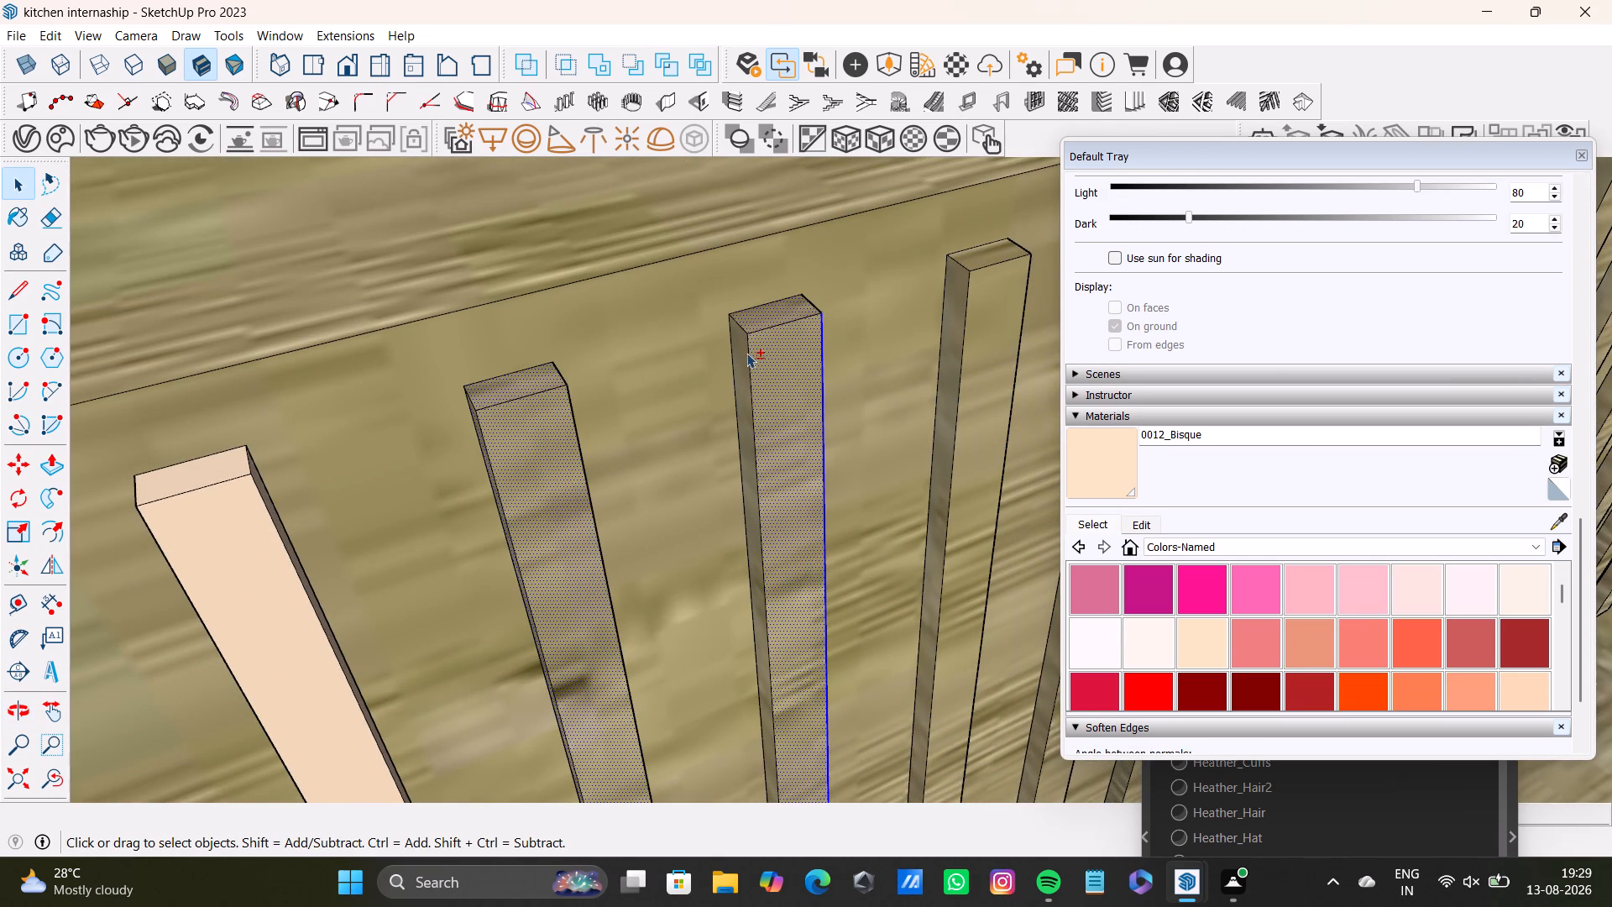
pyautogui.keyDown('shift'); pyautogui.click(746, 354); pyautogui.keyUp('shift')
pyautogui.keyDown('shift'); pyautogui.click(737, 361); pyautogui.keyUp('shift')
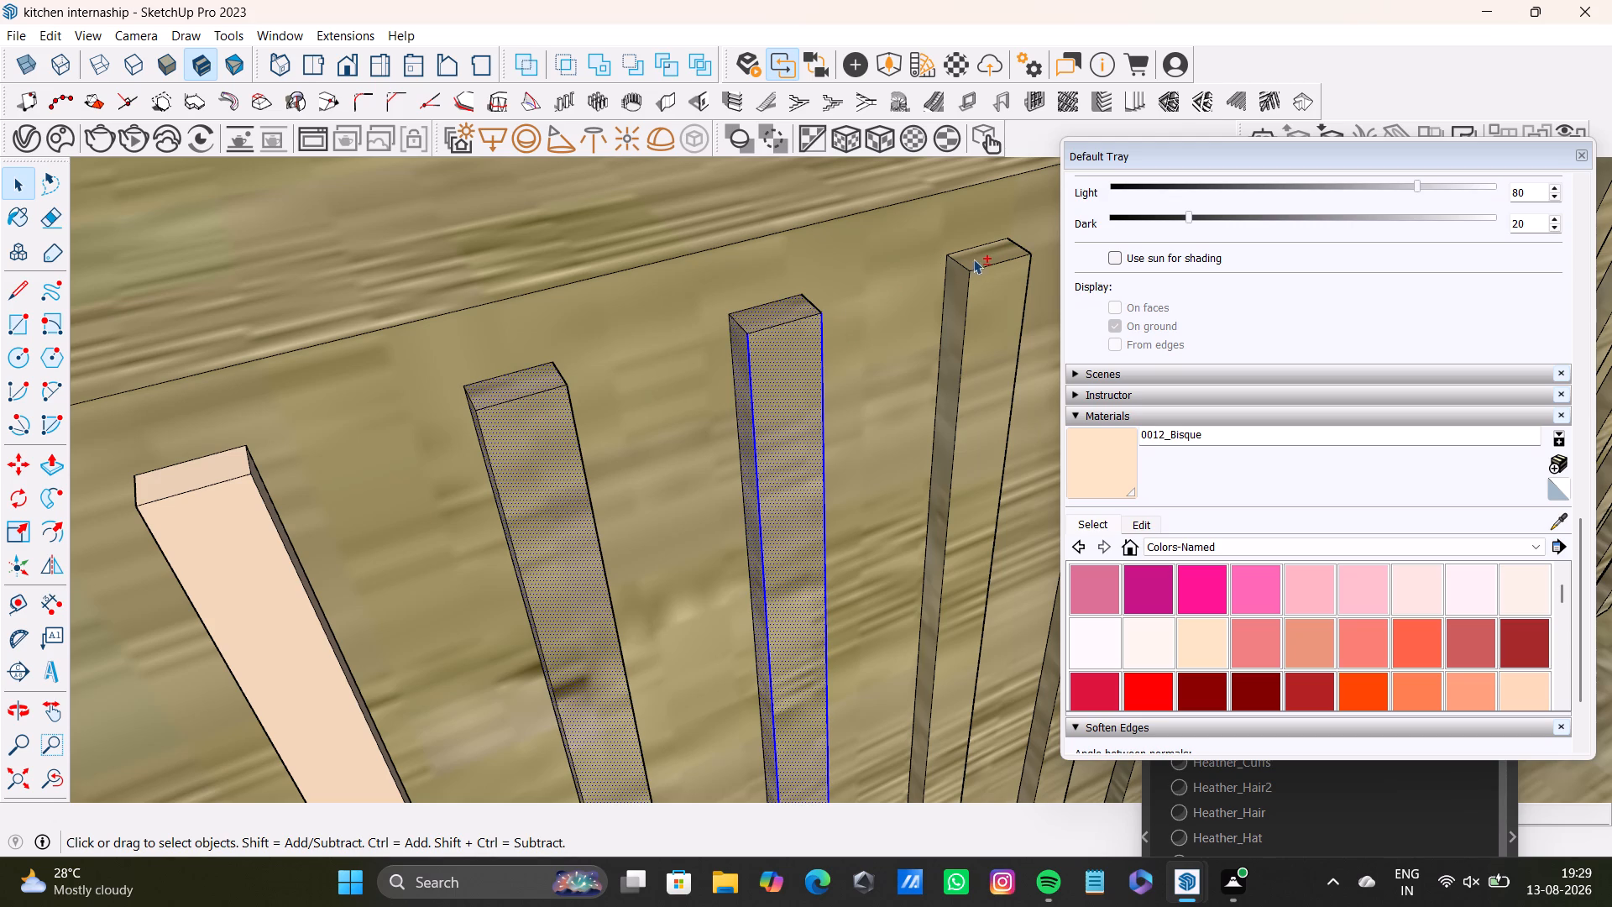
# Add the top, front and both side faces of the fifty-first door-wall slat to the selection.
pyautogui.keyDown('shift'); pyautogui.click(973, 259); pyautogui.keyUp('shift')
pyautogui.keyDown('shift'); pyautogui.click(956, 281); pyautogui.keyUp('shift')
pyautogui.keyDown('shift'); pyautogui.click(987, 301); pyautogui.keyUp('shift')
pyautogui.moveTo(997, 454); pyautogui.dragTo(973, 467, button='middle')
pyautogui.scroll(-5, 973, 467)
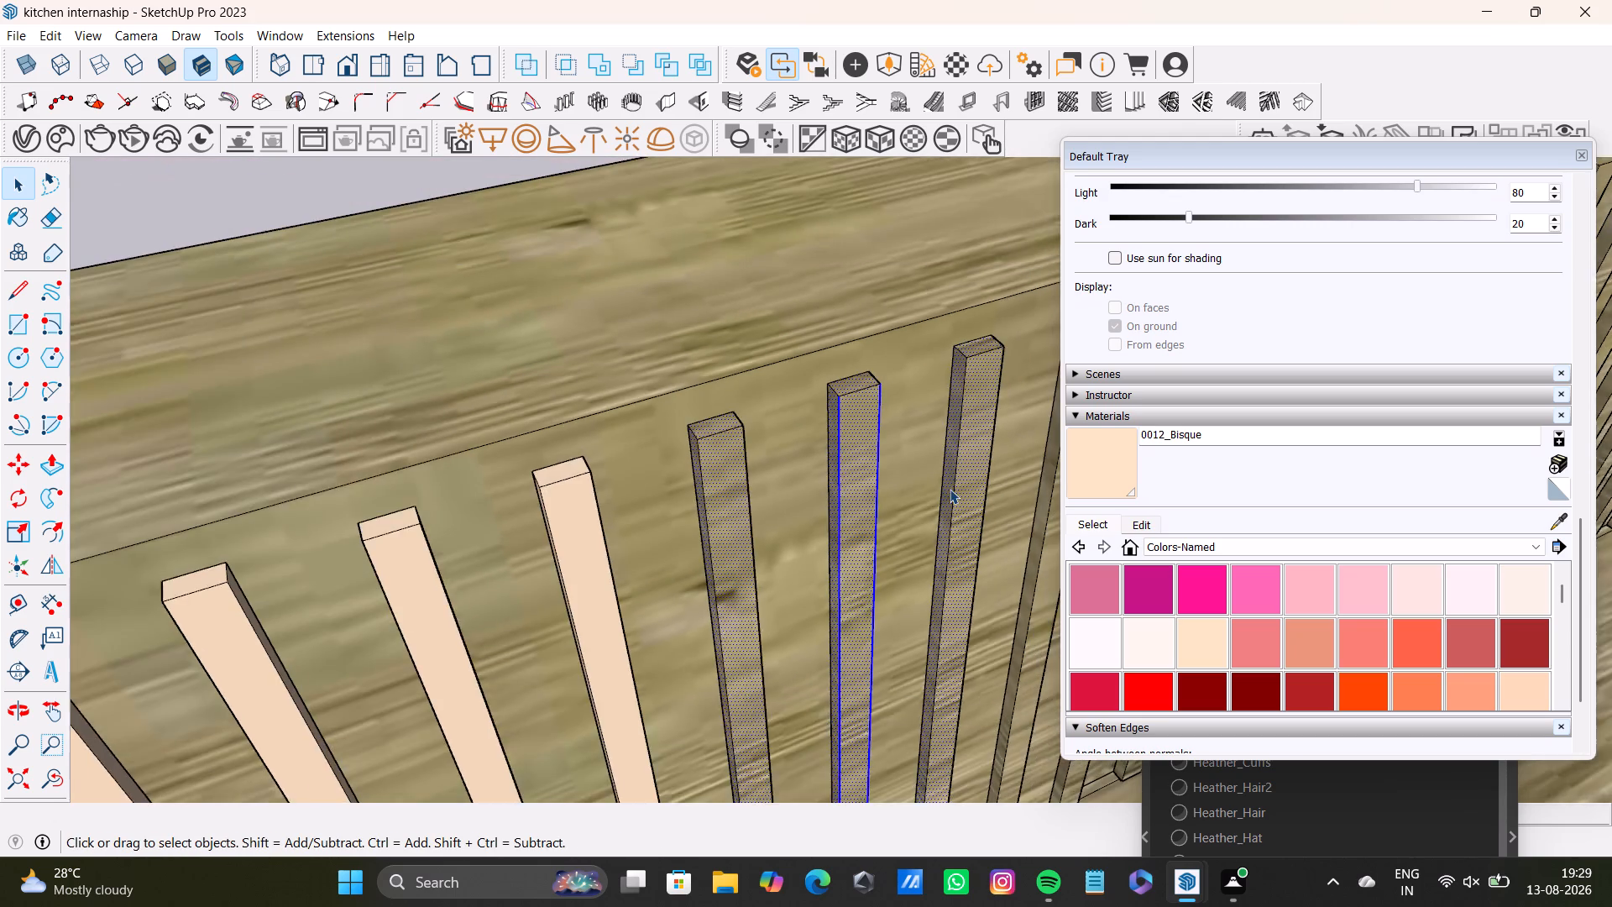
pyautogui.scroll(-4, 950, 489)
pyautogui.moveTo(1006, 522); pyautogui.dragTo(797, 429, button='middle')
pyautogui.moveTo(845, 447); pyautogui.dragTo(434, 470, button='middle')
pyautogui.keyDown('shift'); pyautogui.moveTo(595, 359); pyautogui.dragTo(604, 386, button='middle'); pyautogui.keyUp('shift')
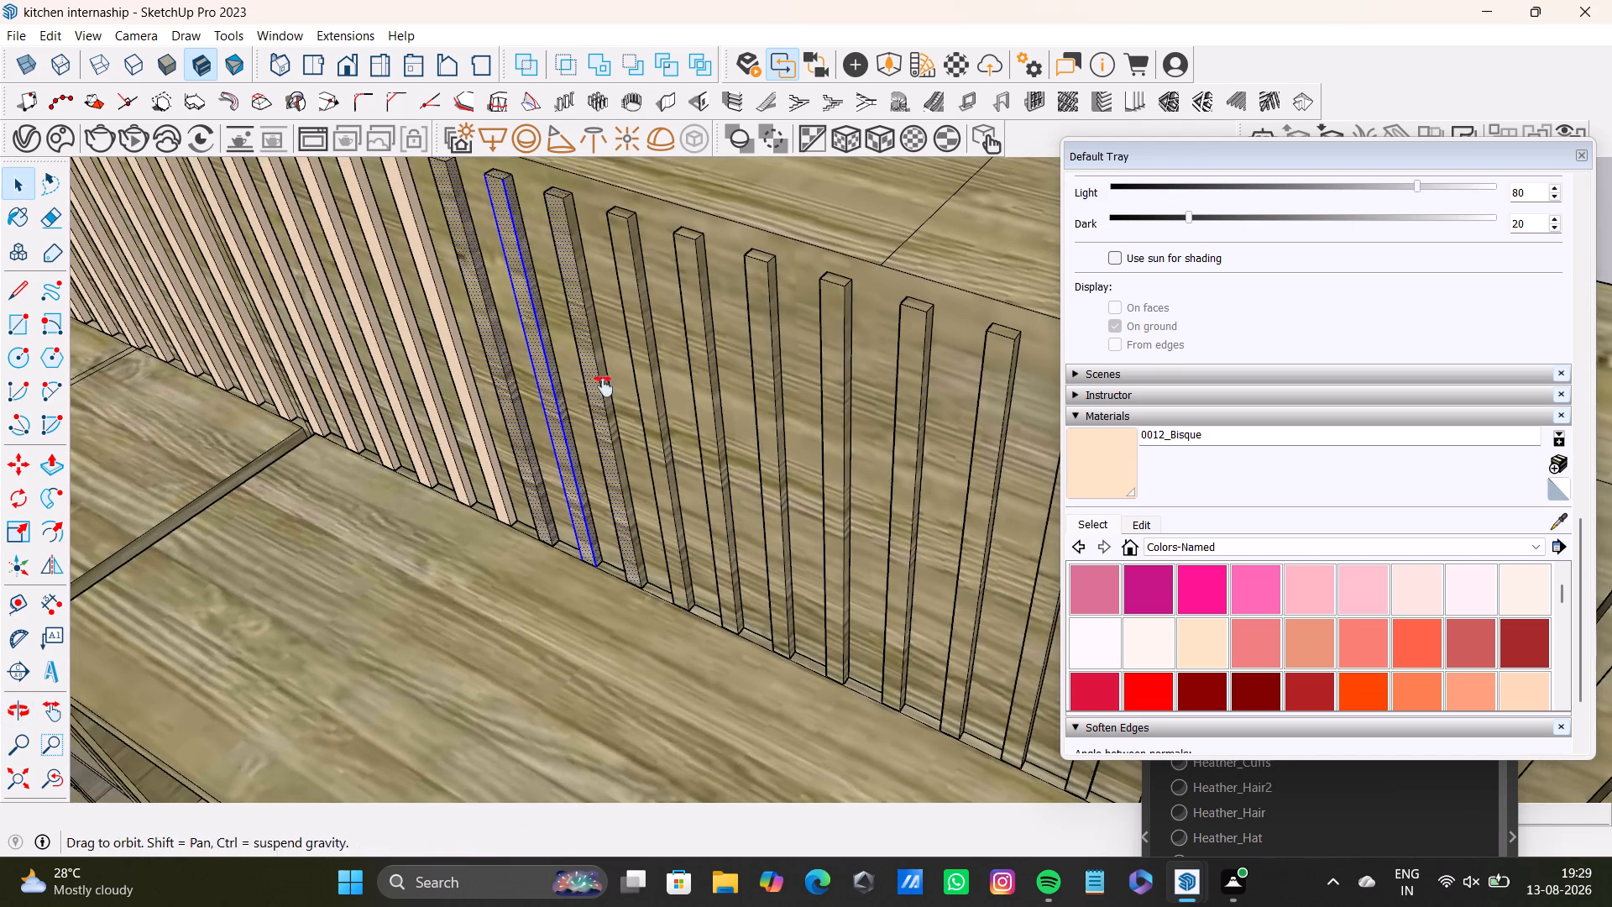
pyautogui.keyDown('shift'); pyautogui.moveTo(604, 386); pyautogui.dragTo(623, 441, button='middle'); pyautogui.keyUp('shift')
pyautogui.keyDown('shift'); pyautogui.scroll(4, 614, 399); pyautogui.keyUp('shift')
pyautogui.keyDown('shift'); pyautogui.click(608, 341); pyautogui.keyUp('shift')
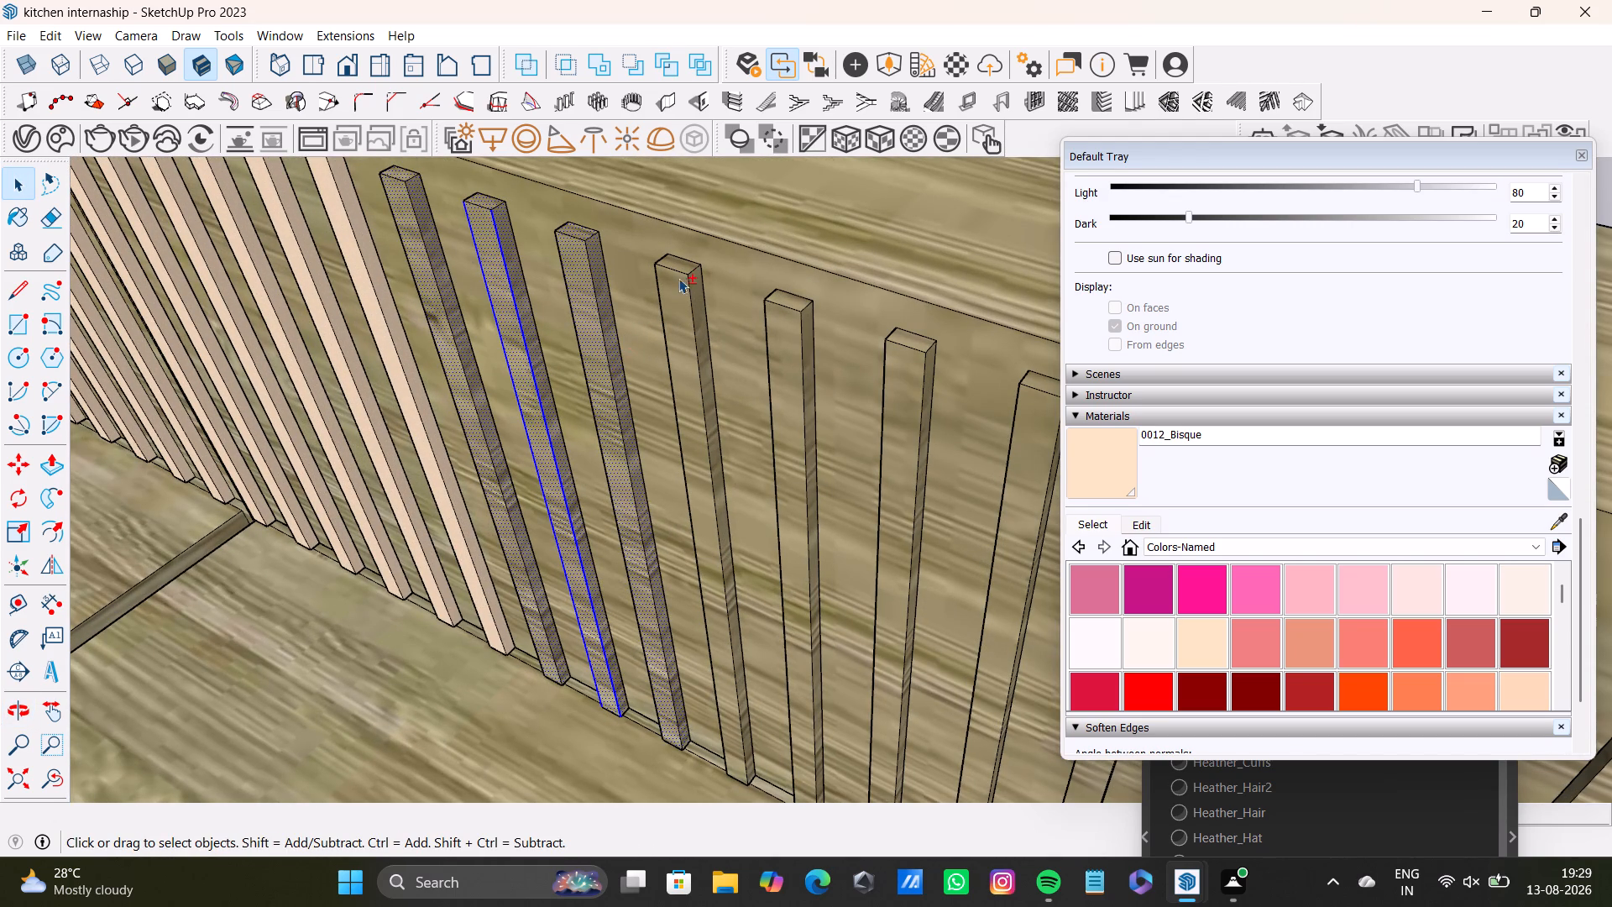
# Add the top, front and one side face of the fifty-second to fifty-fourth door-wall slats to the selection.
pyautogui.keyDown('shift'); pyautogui.click(682, 270); pyautogui.keyUp('shift')
pyautogui.keyDown('shift'); pyautogui.click(687, 268); pyautogui.keyUp('shift')
pyautogui.keyDown('shift'); pyautogui.click(679, 296); pyautogui.keyUp('shift')
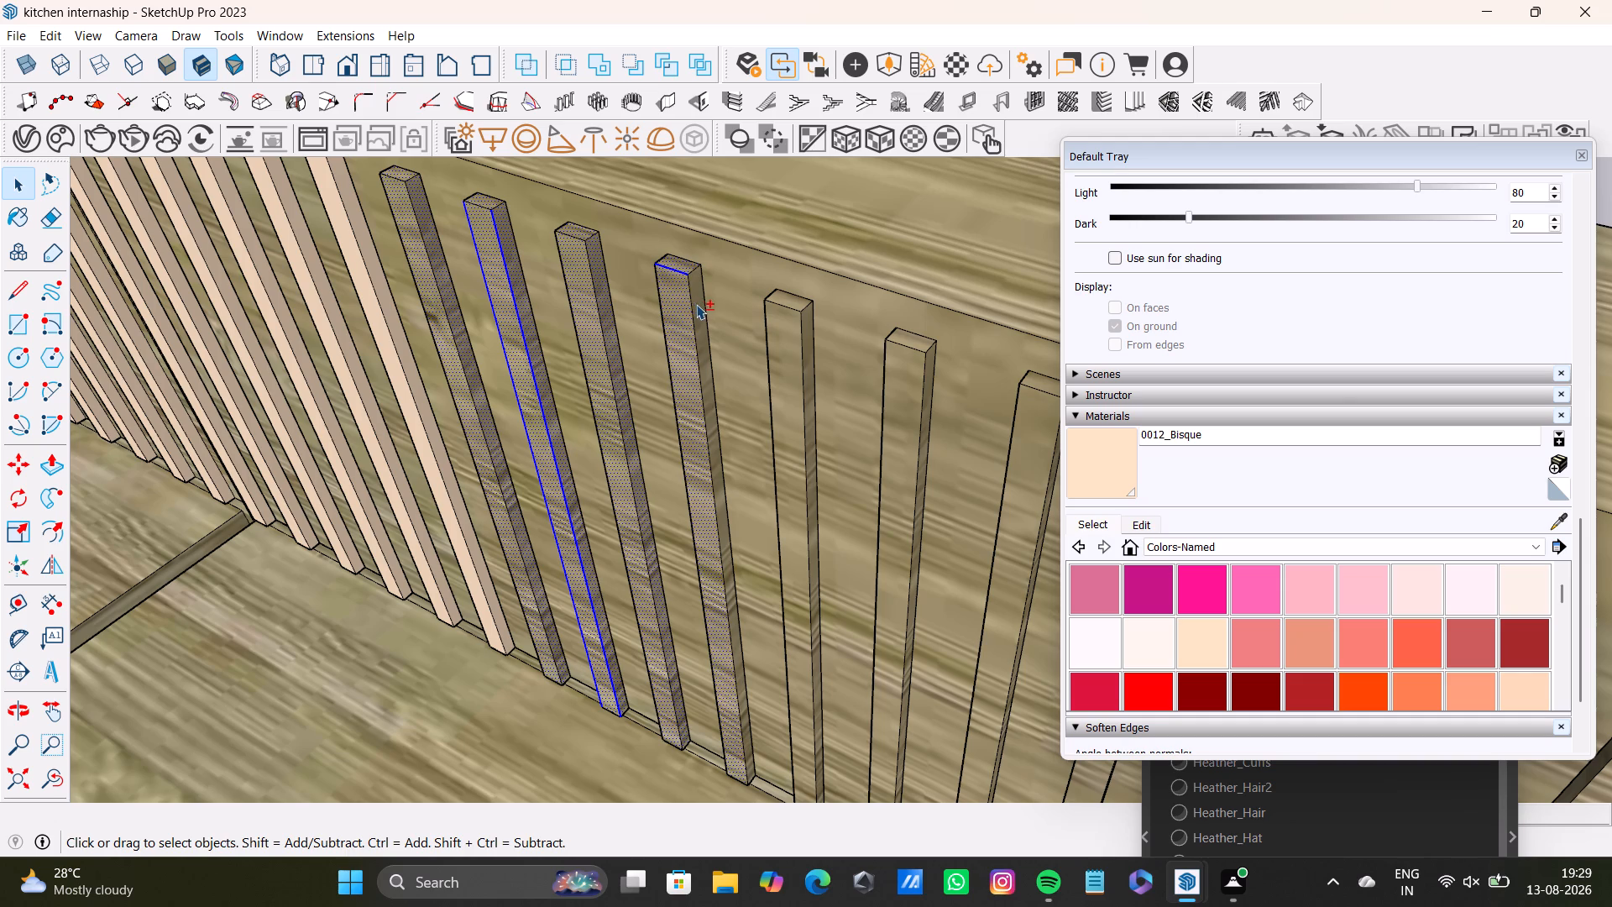
pyautogui.keyDown('shift'); pyautogui.click(694, 302); pyautogui.keyUp('shift')
pyautogui.keyDown('shift'); pyautogui.click(797, 374); pyautogui.keyUp('shift')
pyautogui.keyDown('shift'); pyautogui.click(800, 301); pyautogui.keyUp('shift')
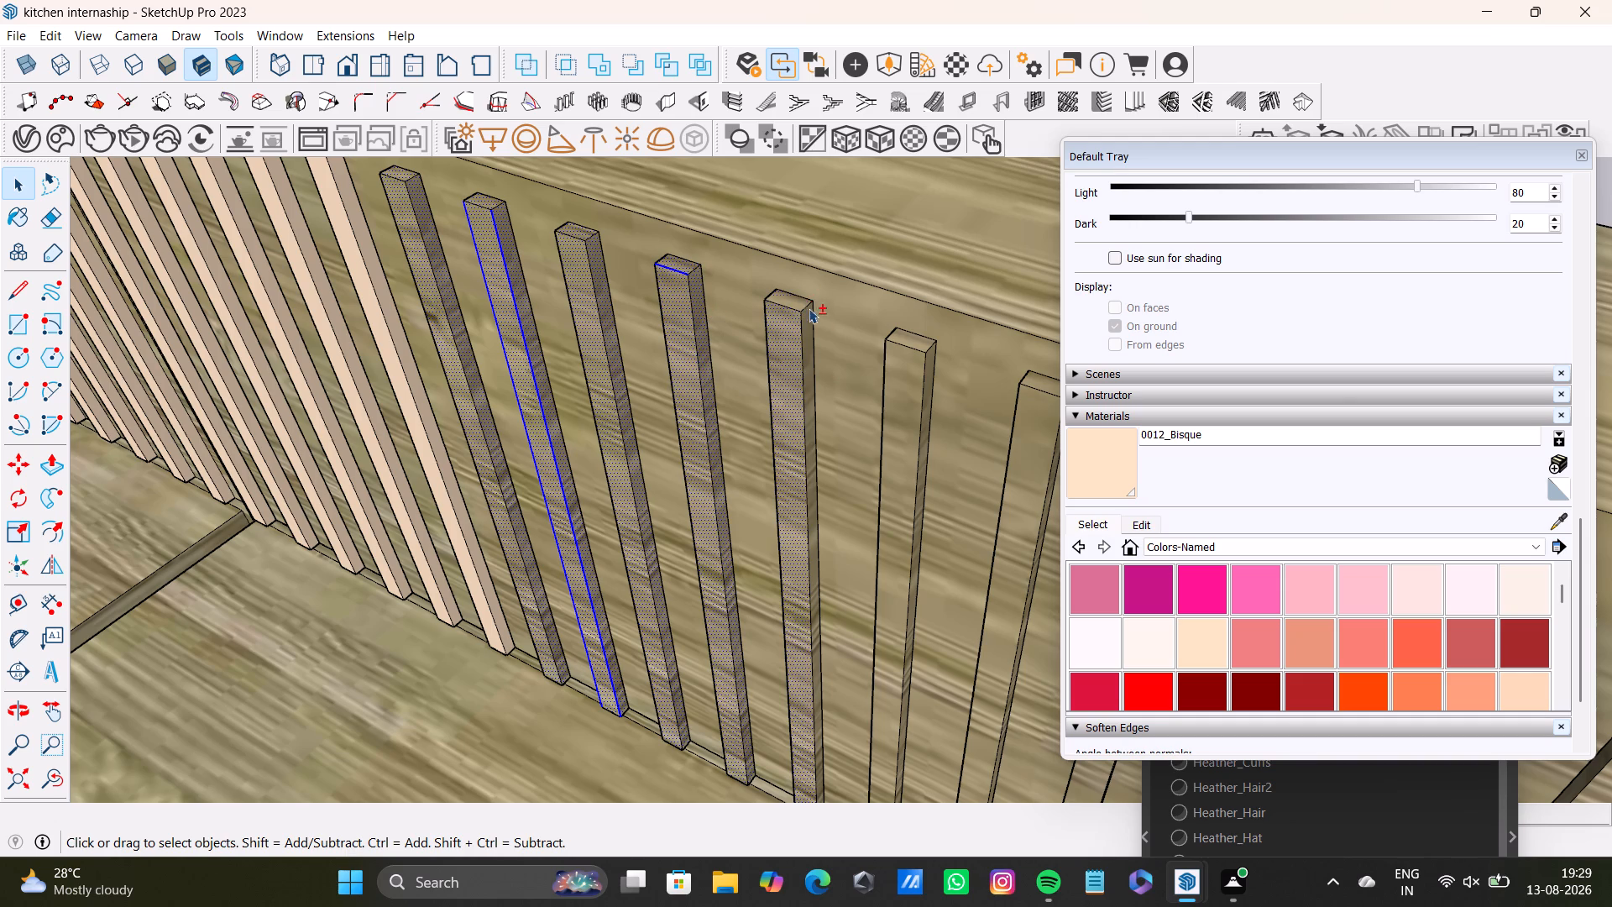
pyautogui.keyDown('shift'); pyautogui.click(805, 326); pyautogui.keyUp('shift')
pyautogui.keyDown('shift'); pyautogui.click(908, 433); pyautogui.keyUp('shift')
pyautogui.keyDown('shift'); pyautogui.click(922, 345); pyautogui.keyUp('shift')
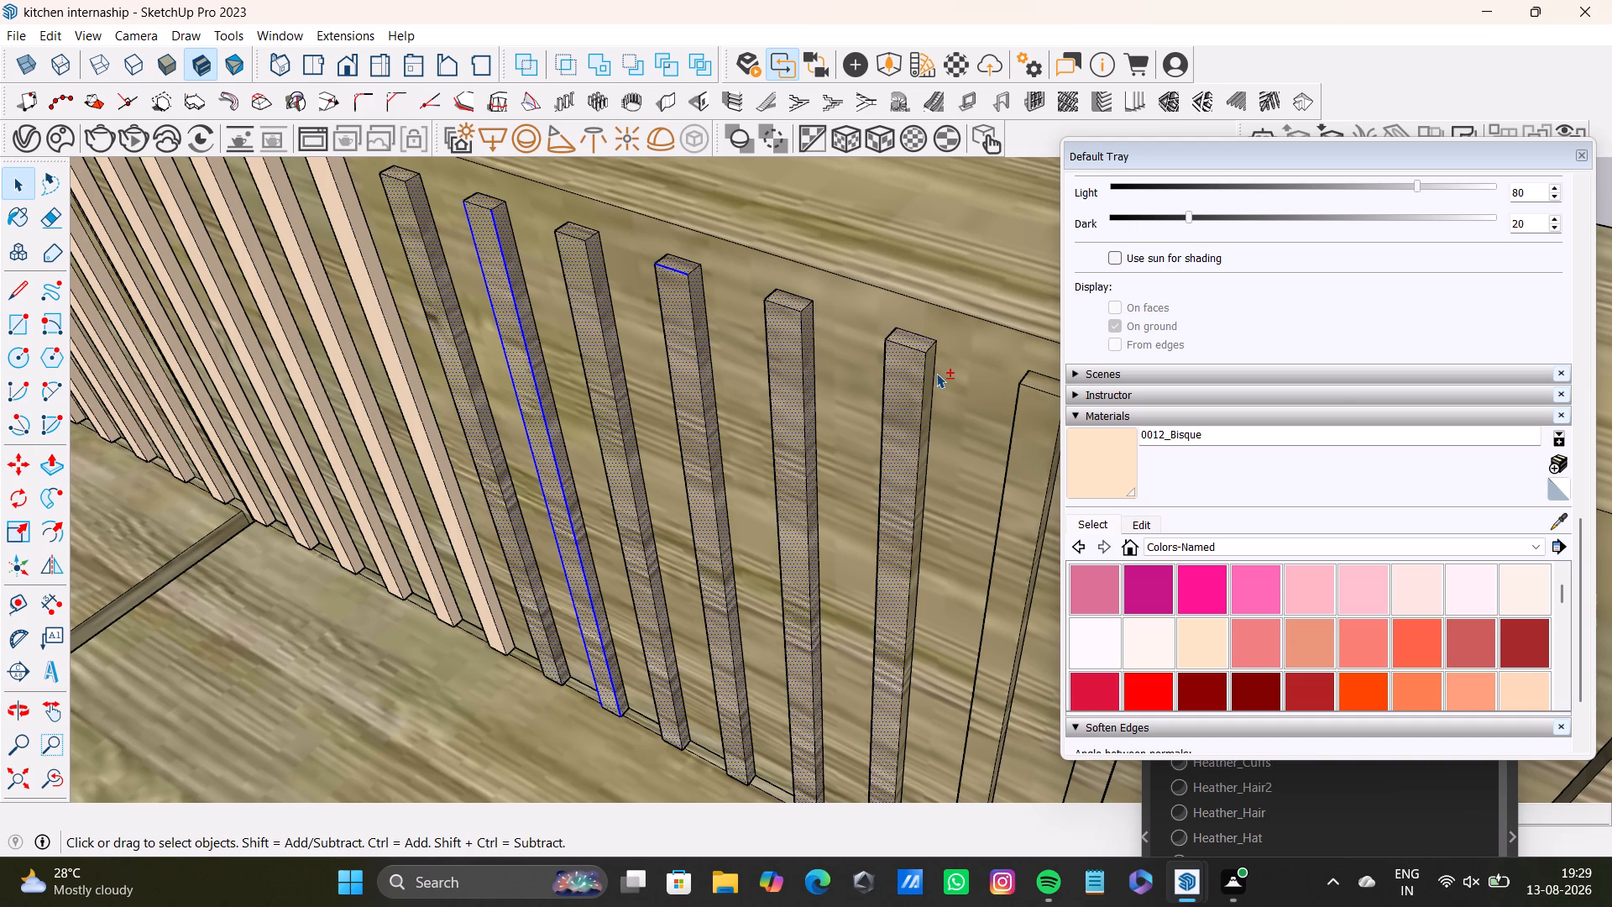
pyautogui.keyDown('shift'); pyautogui.click(931, 378); pyautogui.keyUp('shift')
pyautogui.keyDown('shift'); pyautogui.scroll(6, 936, 386); pyautogui.keyUp('shift')
pyautogui.keyDown('shift'); pyautogui.click(926, 366); pyautogui.keyUp('shift')
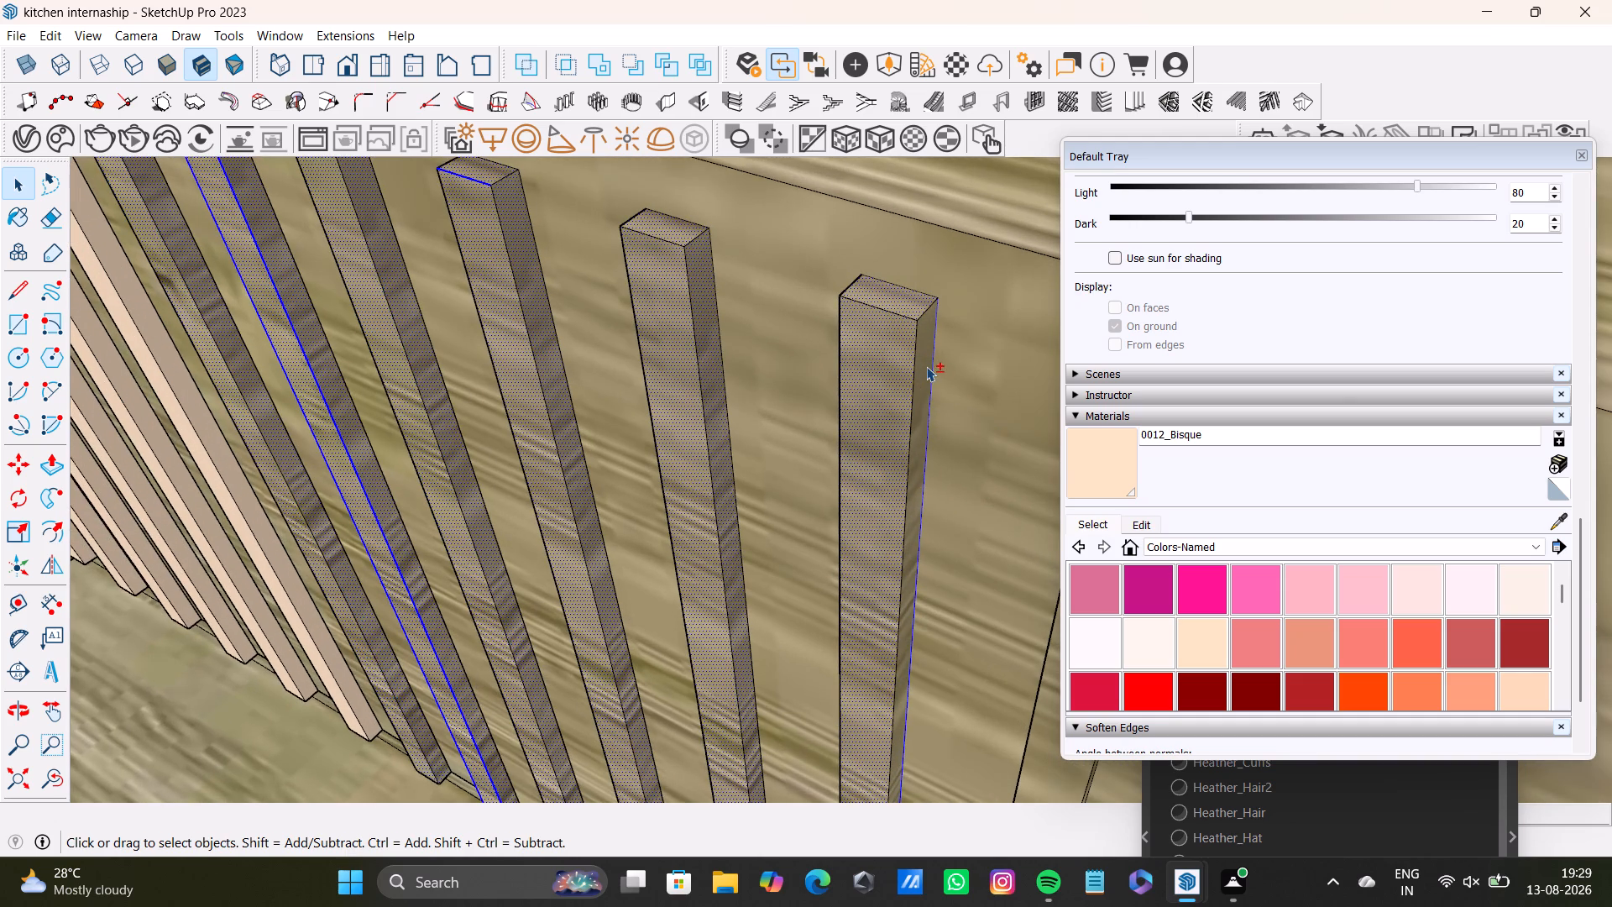
# Add the other side faces of the fifty-second to fifty-fourth slats and paint all selected slat faces with 0012_Bisque.
pyautogui.moveTo(745, 491); pyautogui.dragTo(1026, 428, button='middle')
pyautogui.moveTo(644, 509); pyautogui.dragTo(842, 468, button='middle')
pyautogui.moveTo(594, 522); pyautogui.dragTo(741, 489, button='middle')
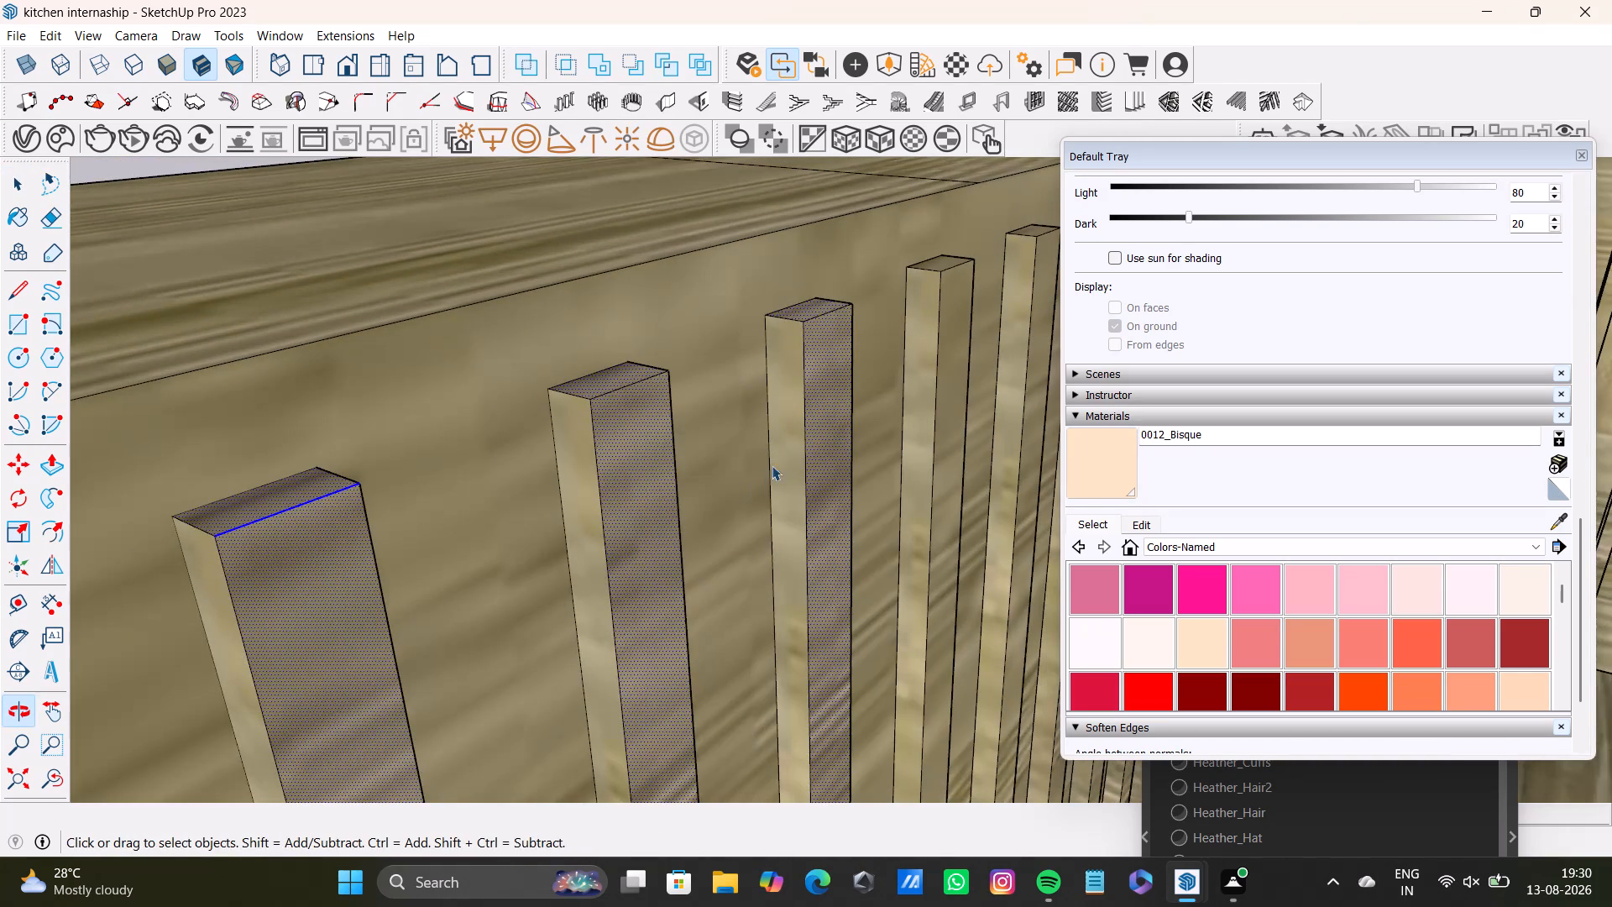
pyautogui.keyDown('shift'); pyautogui.click(791, 433); pyautogui.keyUp('shift')
pyautogui.keyDown('shift'); pyautogui.click(592, 487); pyautogui.keyUp('shift')
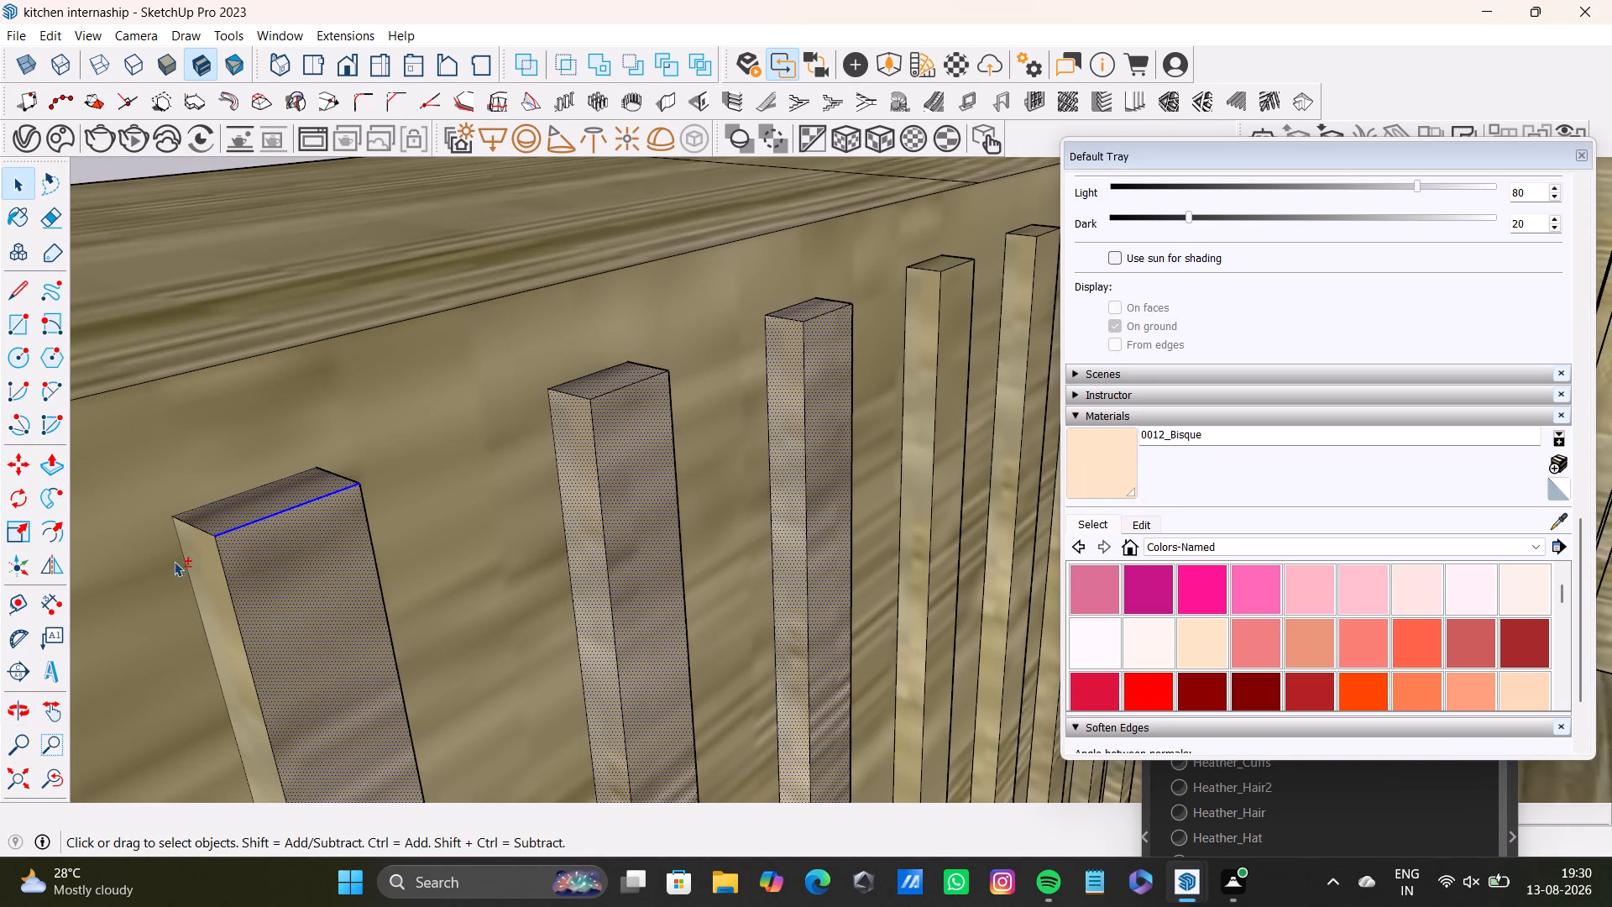
pyautogui.keyDown('shift'); pyautogui.click(198, 551); pyautogui.keyUp('shift')
pyautogui.keyDown('shift'); pyautogui.scroll(-20, 243, 553); pyautogui.keyUp('shift')
pyautogui.keyDown('shift'); pyautogui.scroll(-4, 243, 553); pyautogui.keyUp('shift')
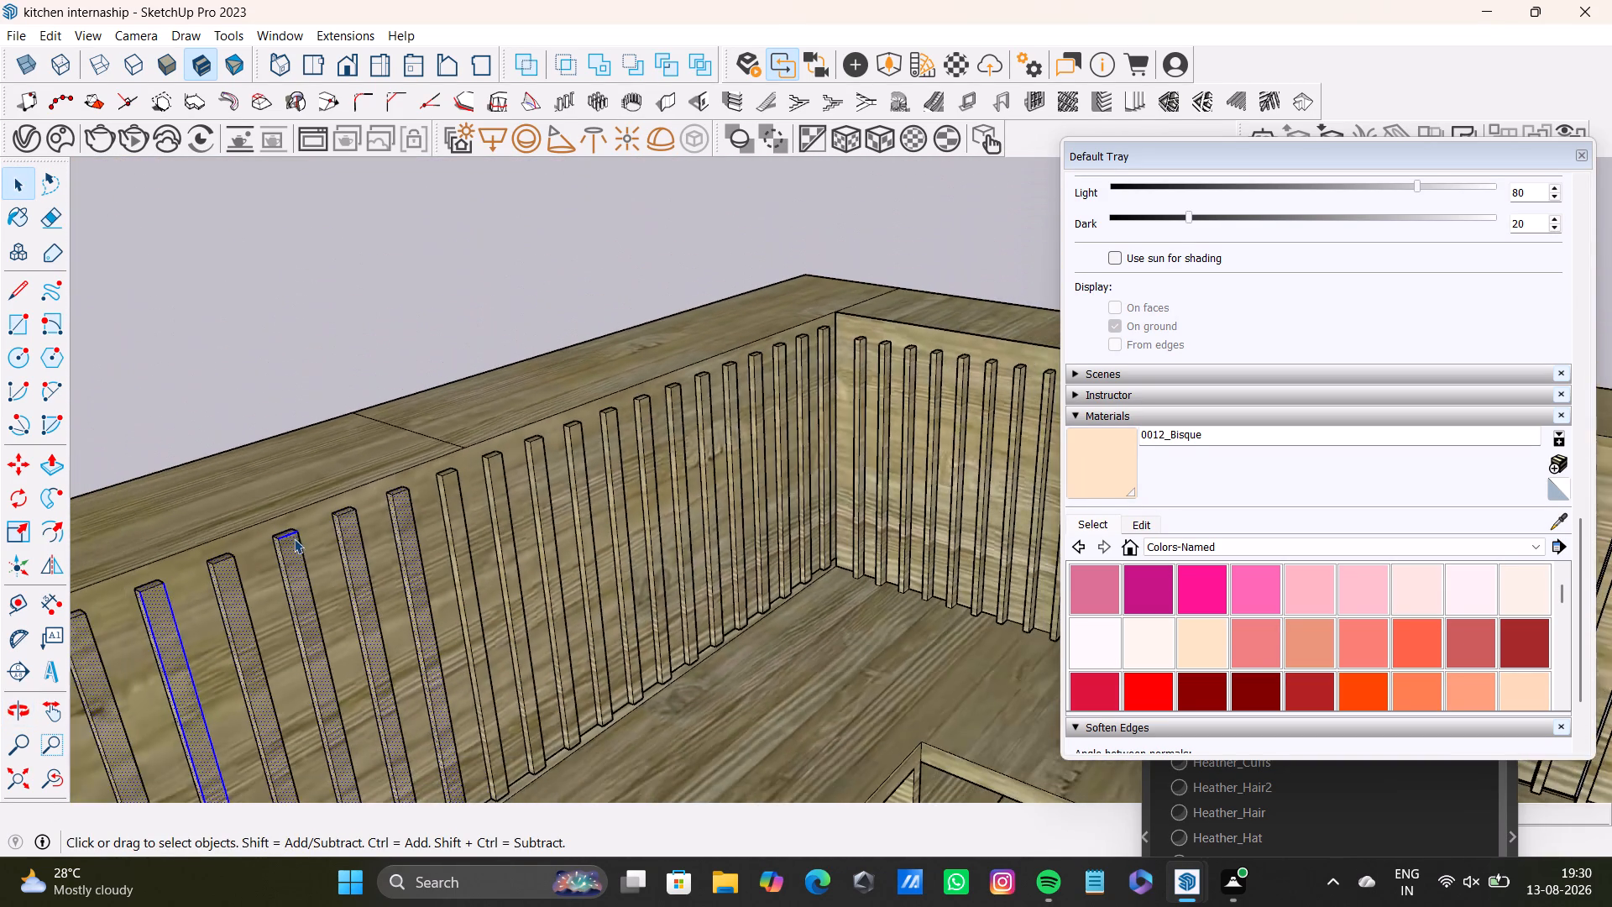
pyautogui.moveTo(283, 564); pyautogui.dragTo(548, 462, button='middle')
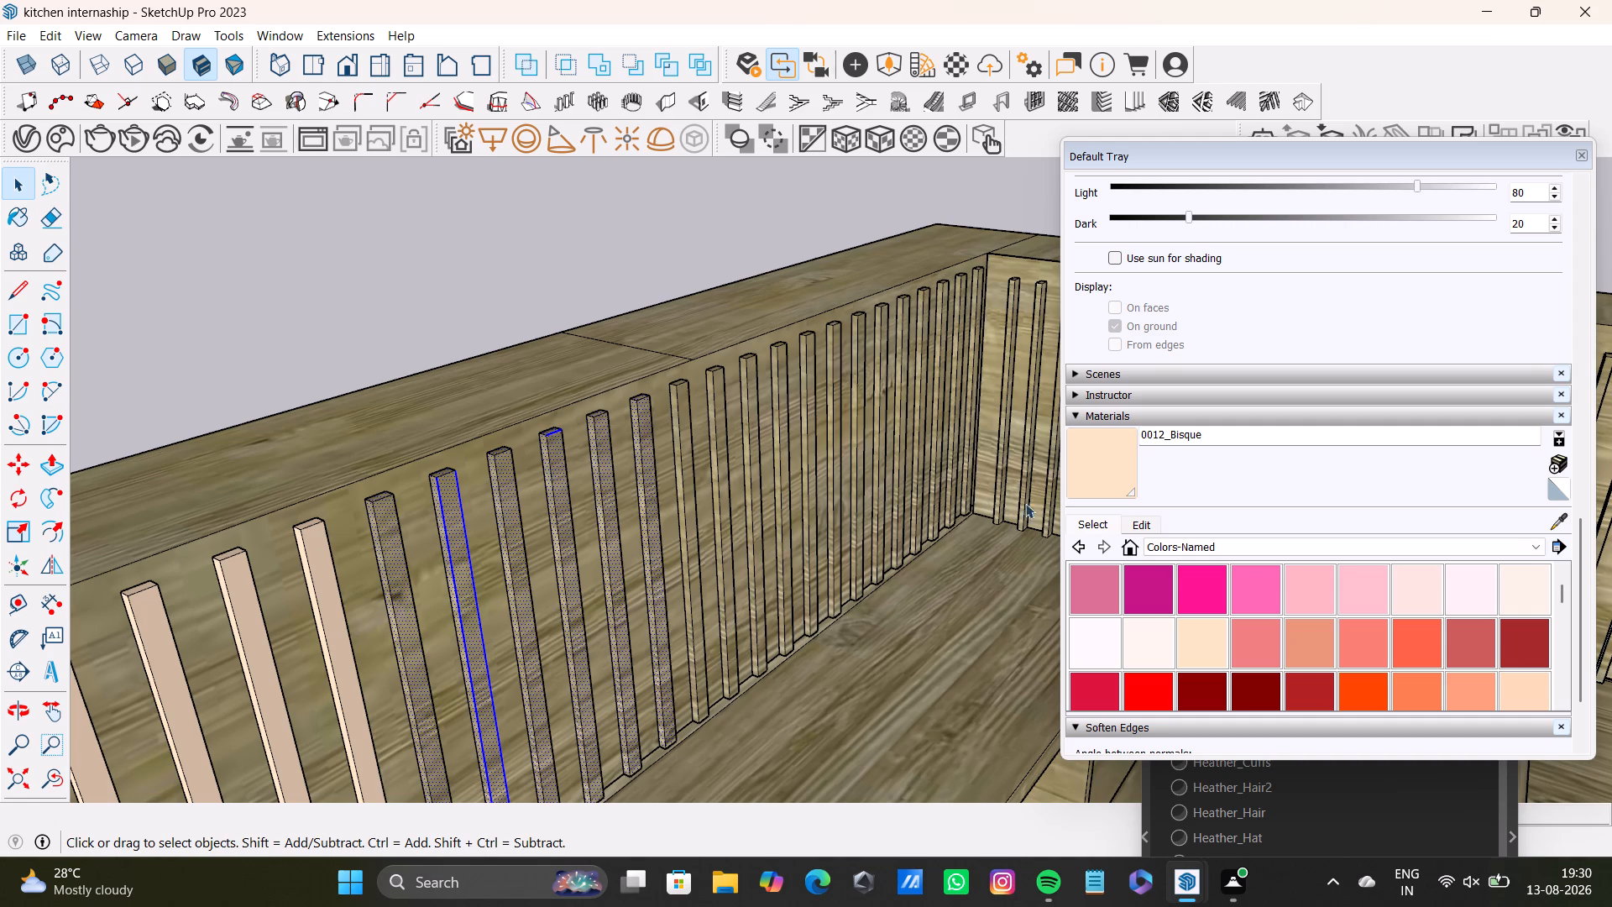
pyautogui.click(1107, 474)
pyautogui.click(384, 520)
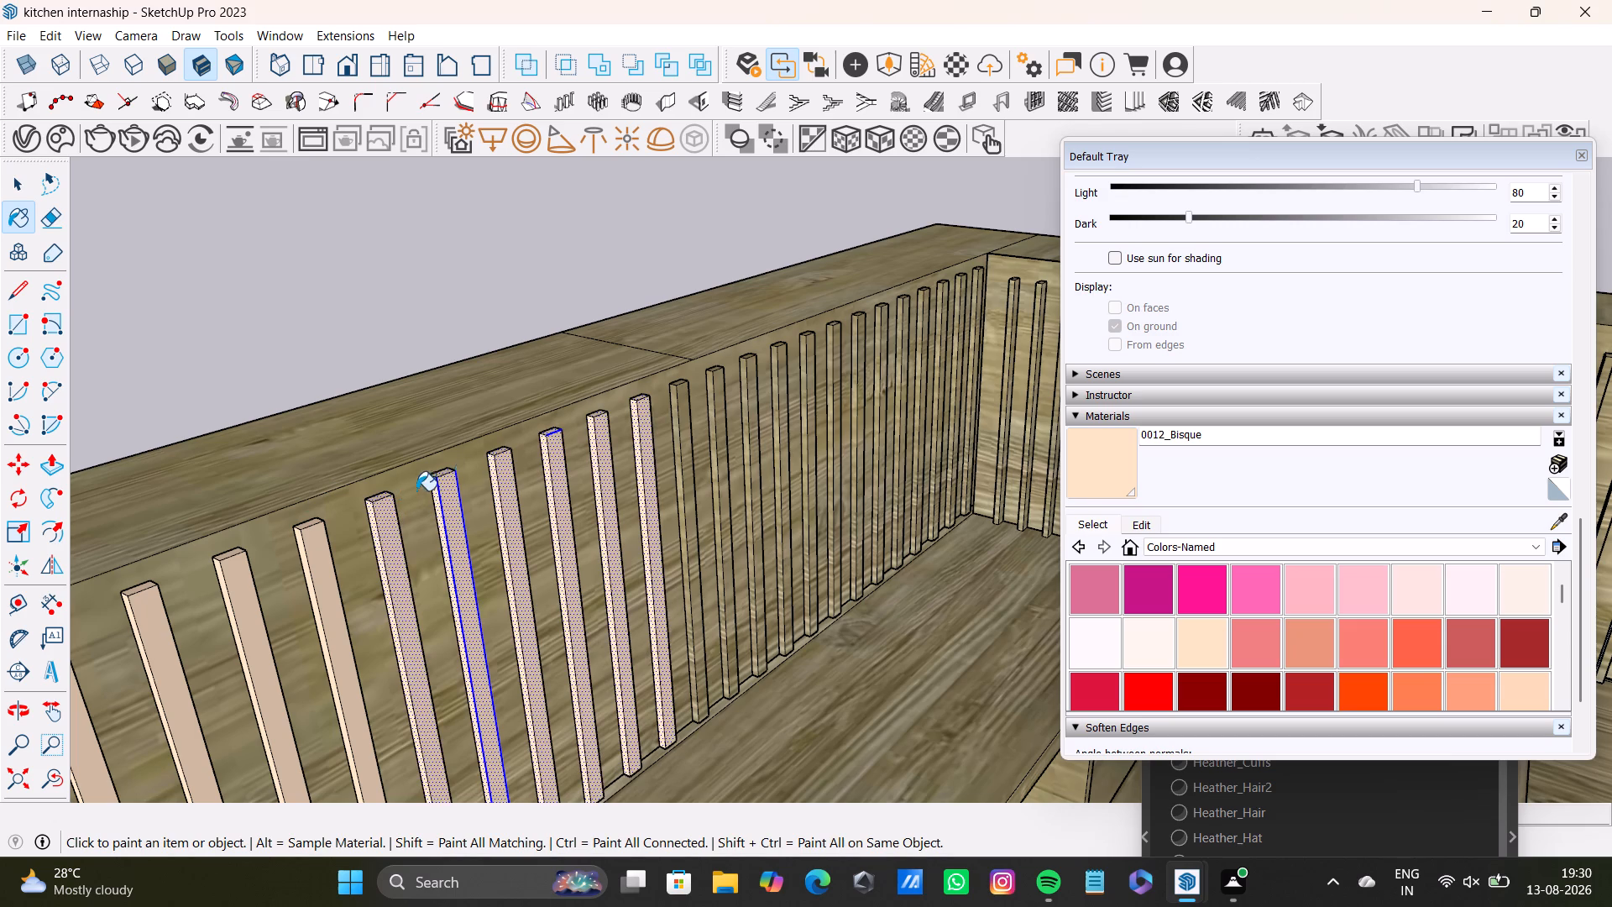
# Paint the front, top and one side face of the fifty-fifth and fifty-sixth door-wall slats with 0012_Bisque.
pyautogui.scroll(6, 542, 436)
pyautogui.moveTo(772, 430); pyautogui.dragTo(534, 523, button='middle')
pyautogui.click(512, 479)
pyautogui.moveTo(505, 490); pyautogui.dragTo(588, 484, button='middle')
pyautogui.scroll(3, 594, 483)
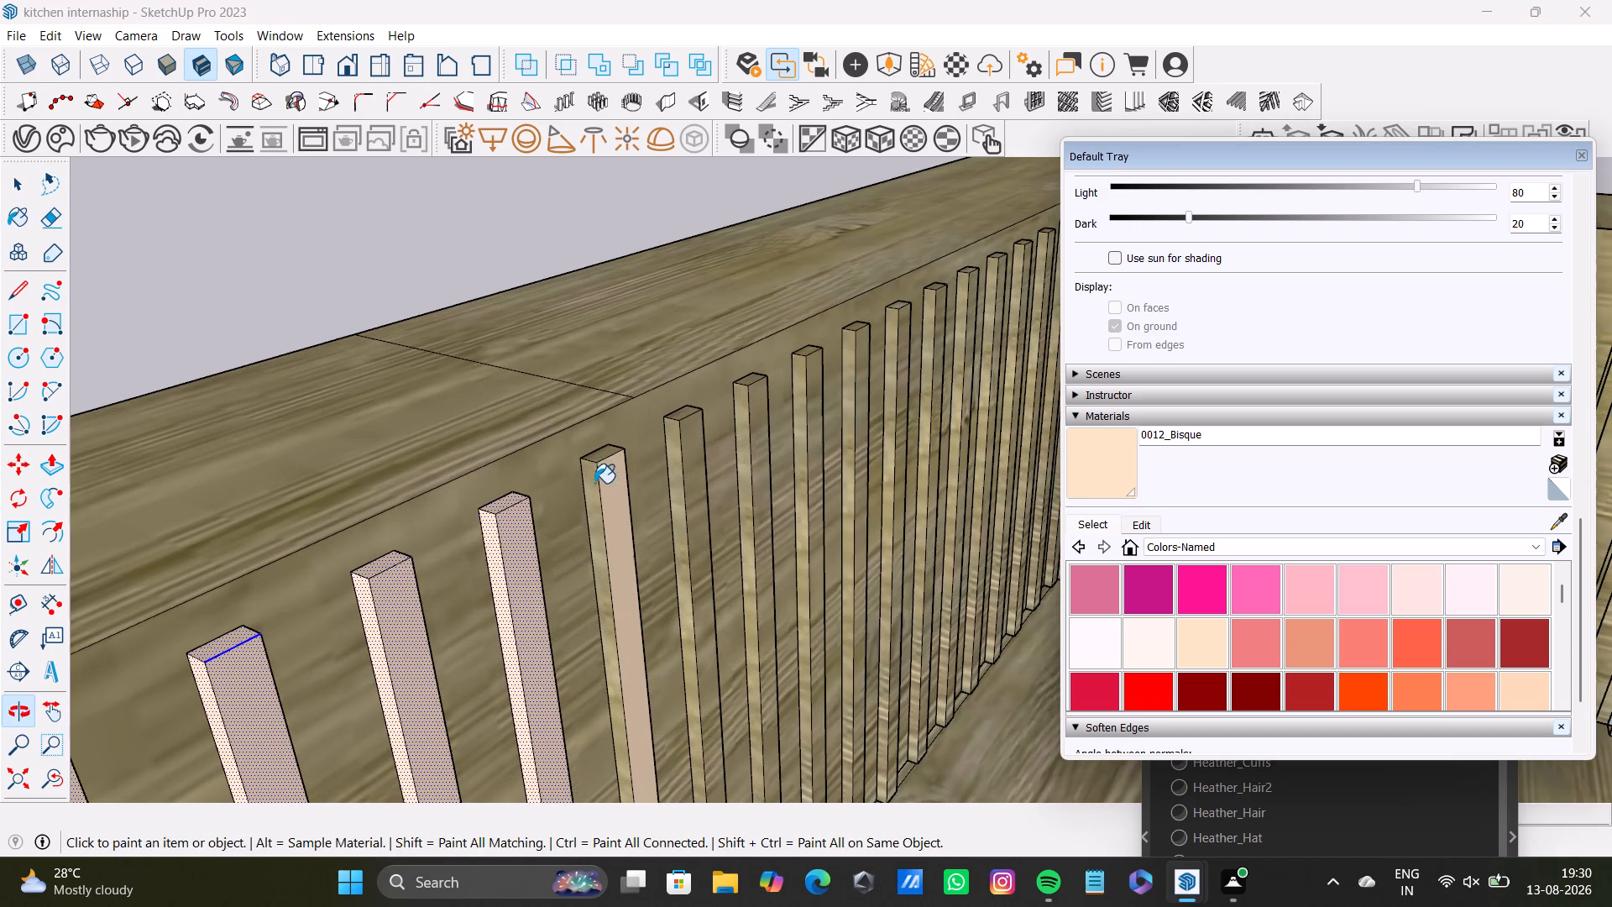
pyautogui.click(590, 473)
pyautogui.click(598, 460)
pyautogui.click(677, 417)
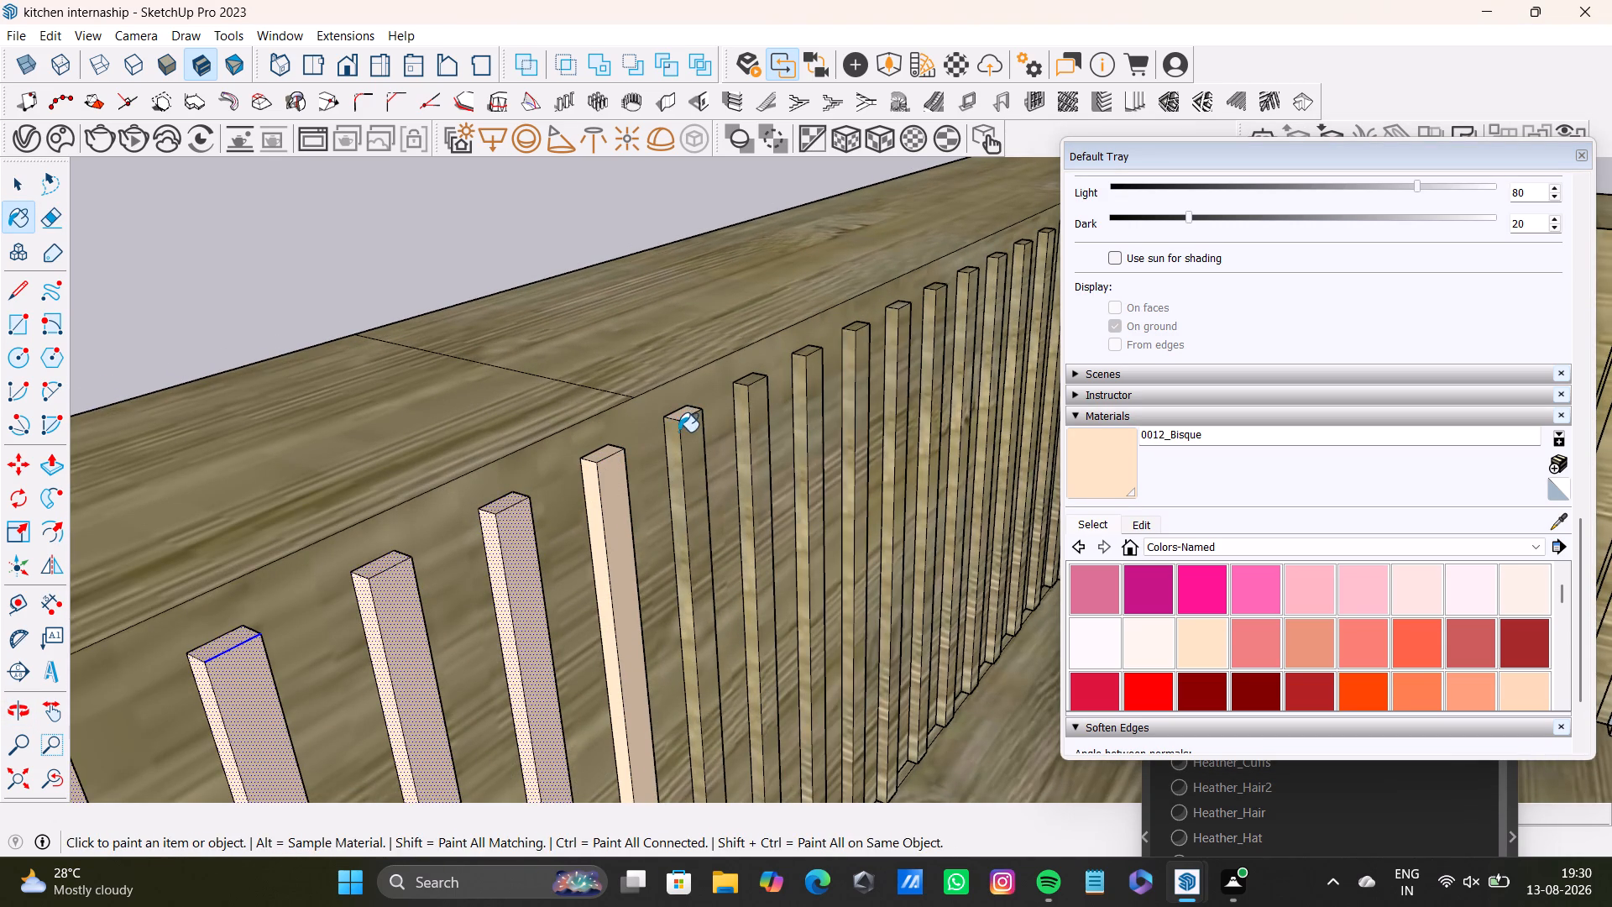
pyautogui.click(673, 432)
pyautogui.click(684, 438)
# Paint the front faces of the fifty-seventh to fifty-ninth door-wall slats and the fifty-seventh slat's top face with 0012_Bisque.
pyautogui.moveTo(736, 455); pyautogui.dragTo(434, 456, button='middle')
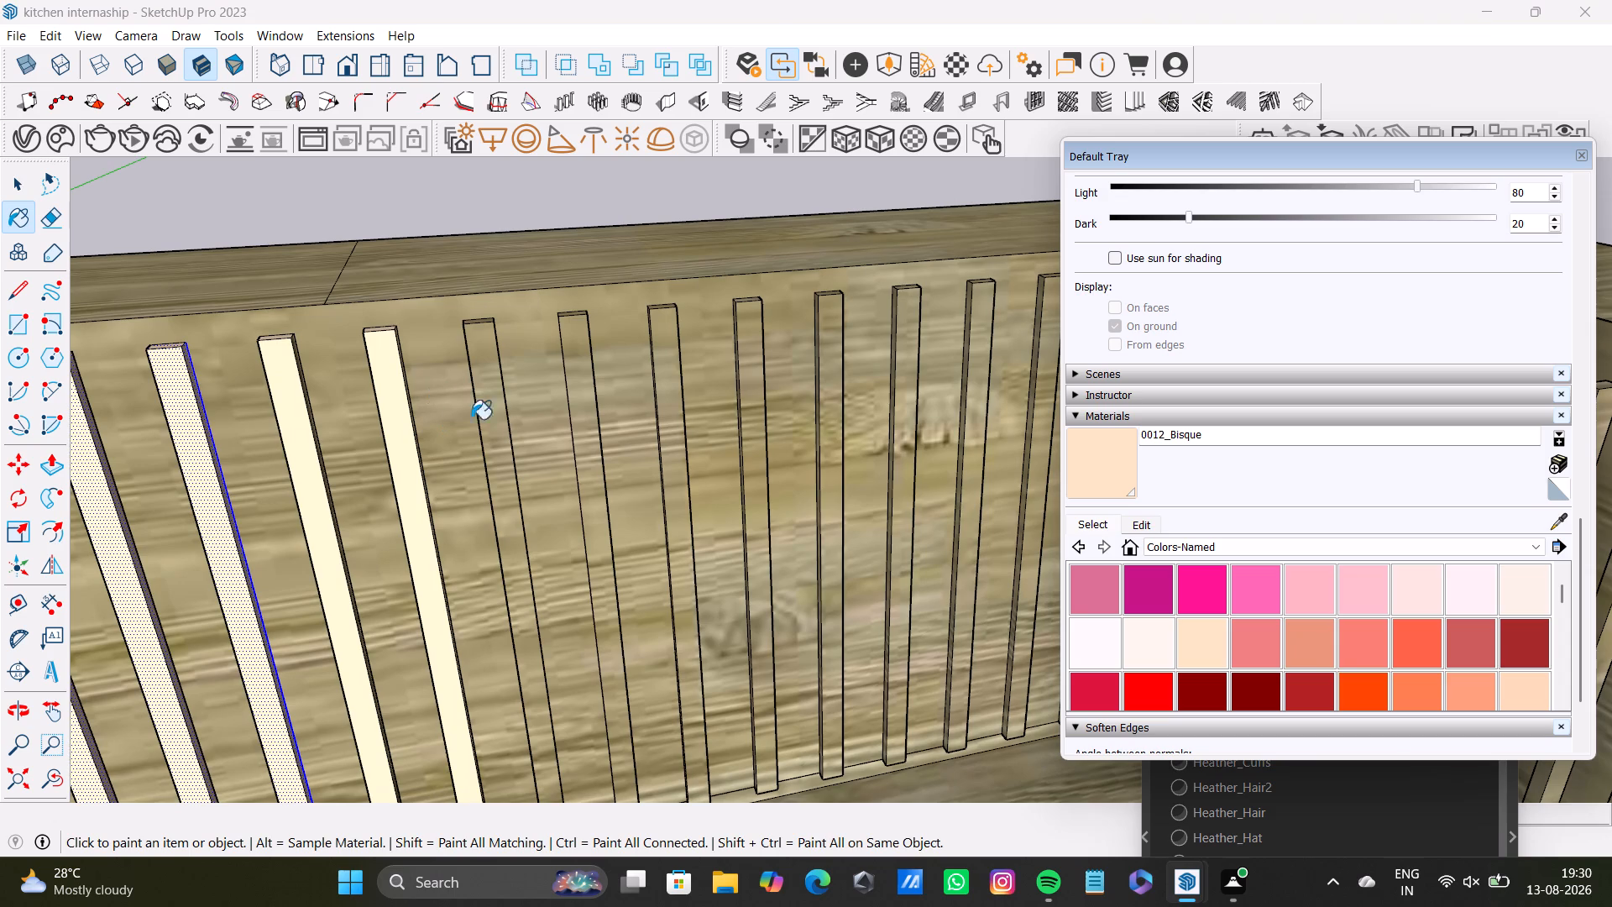
pyautogui.scroll(-20, 513, 425)
pyautogui.scroll(-2, 513, 425)
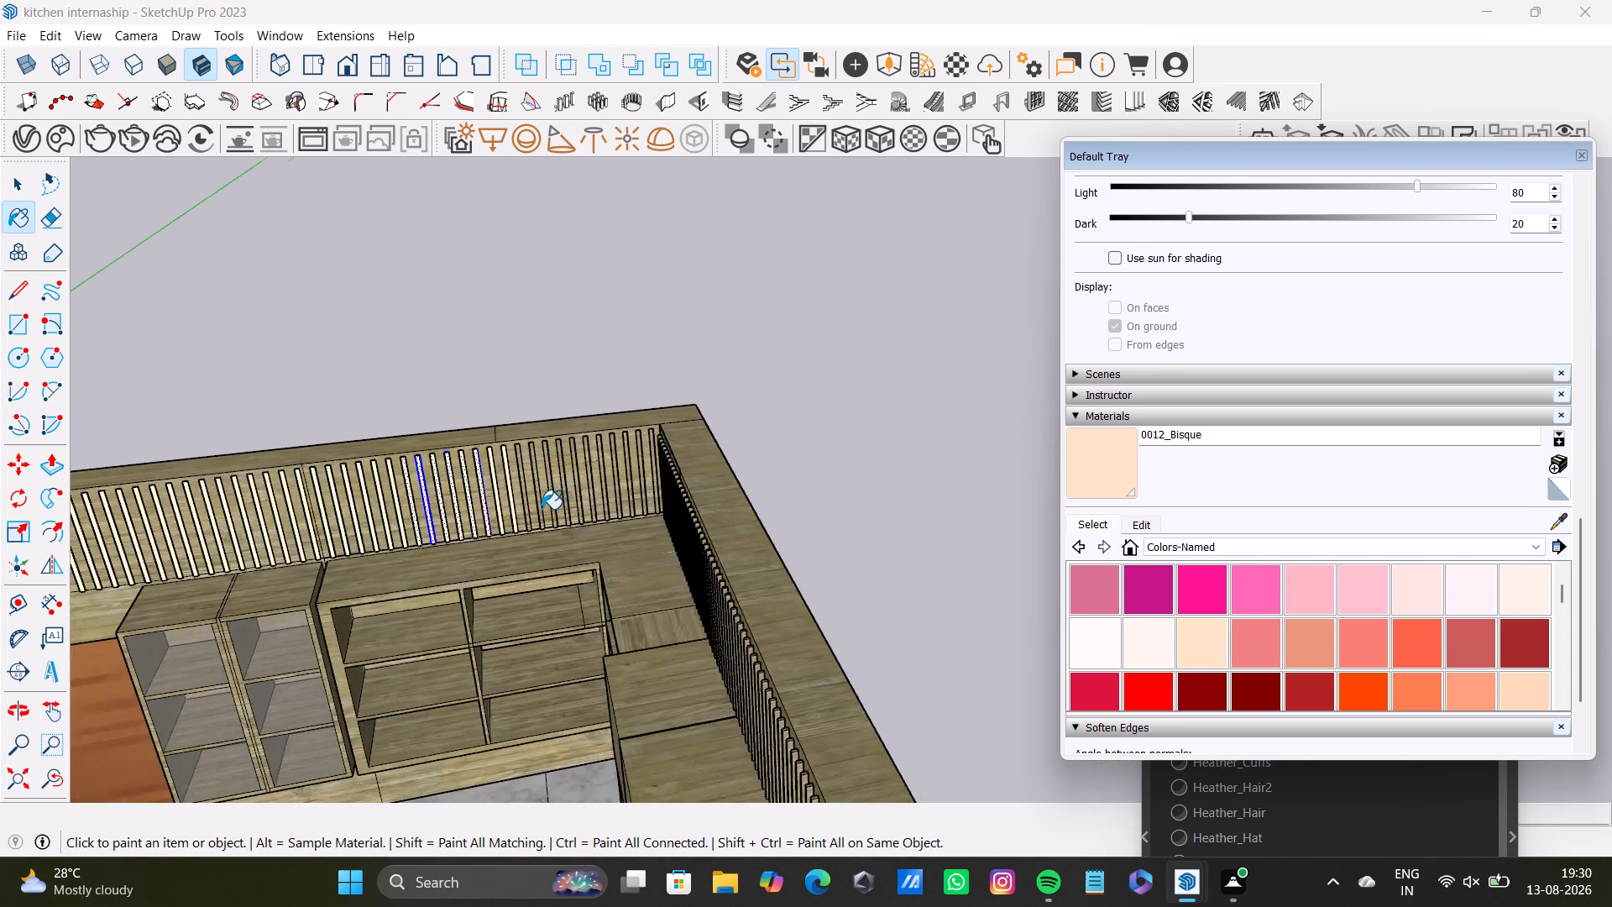
pyautogui.scroll(-10, 542, 509)
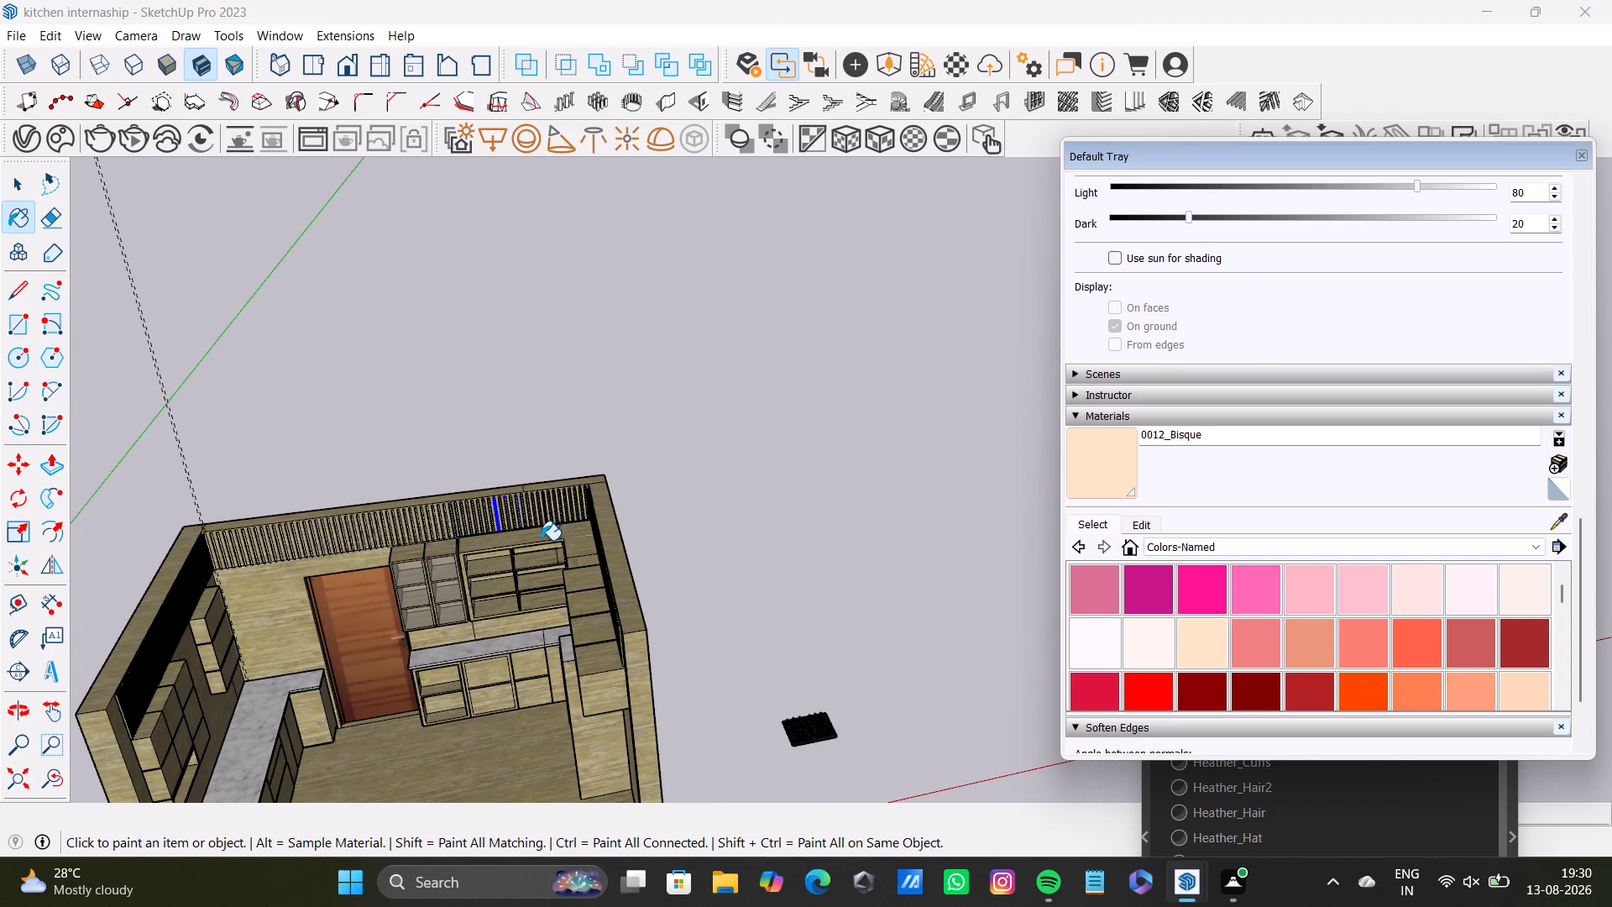
pyautogui.scroll(5, 541, 540)
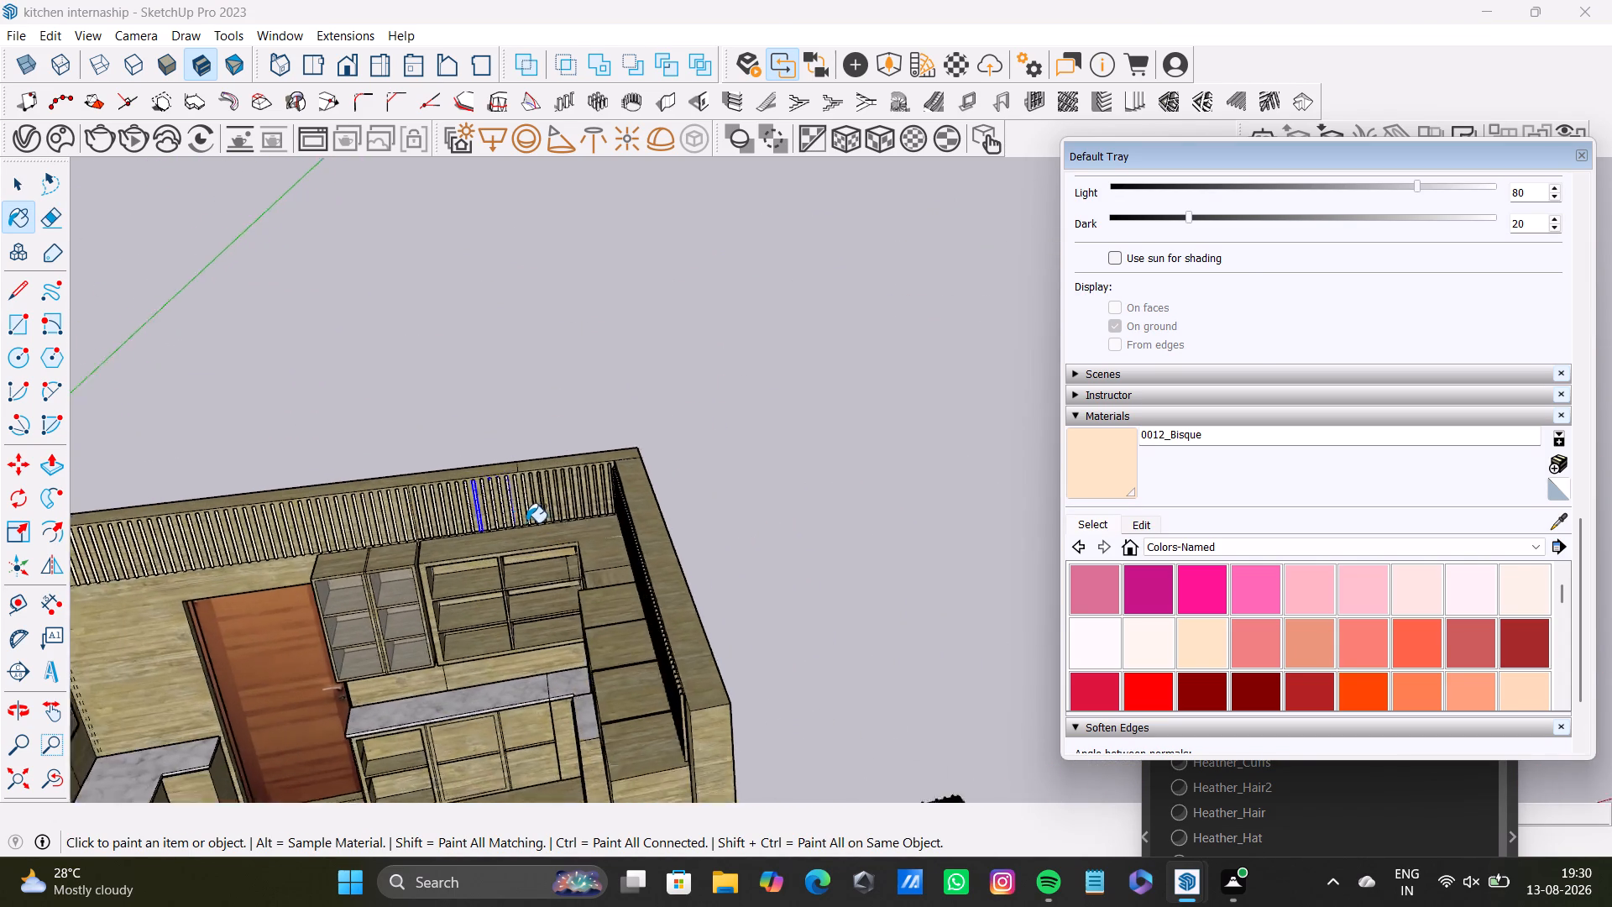
pyautogui.scroll(16, 526, 522)
pyautogui.moveTo(548, 401); pyautogui.dragTo(542, 522, button='middle')
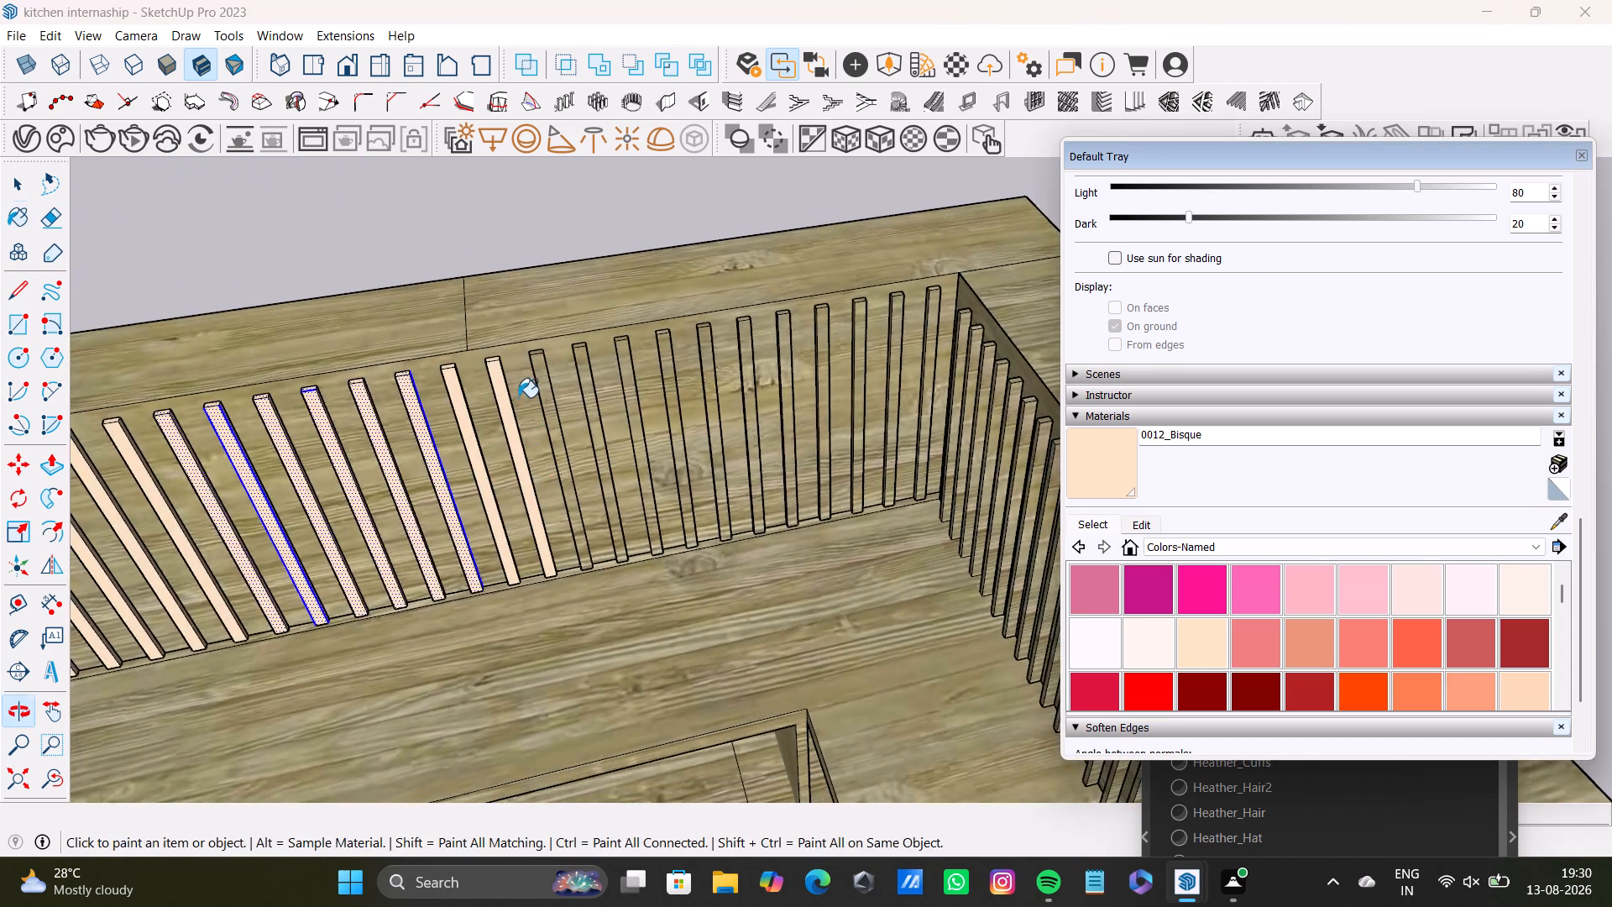
pyautogui.scroll(3, 516, 387)
pyautogui.click(544, 354)
pyautogui.click(547, 339)
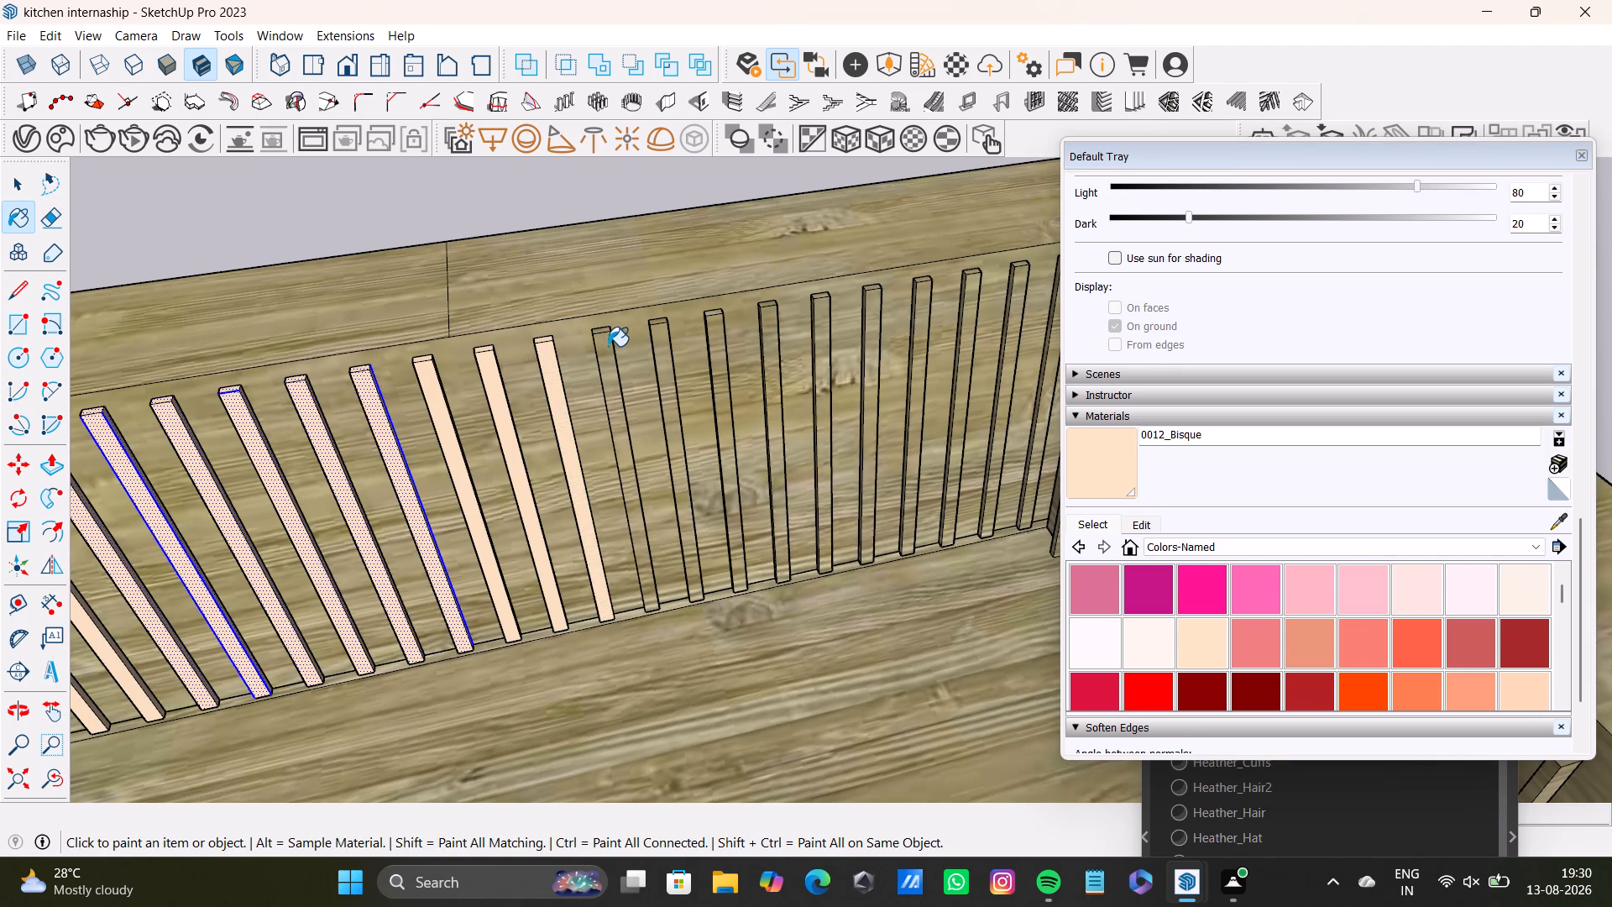
pyautogui.click(609, 346)
pyautogui.click(606, 332)
pyautogui.click(666, 349)
pyautogui.click(662, 324)
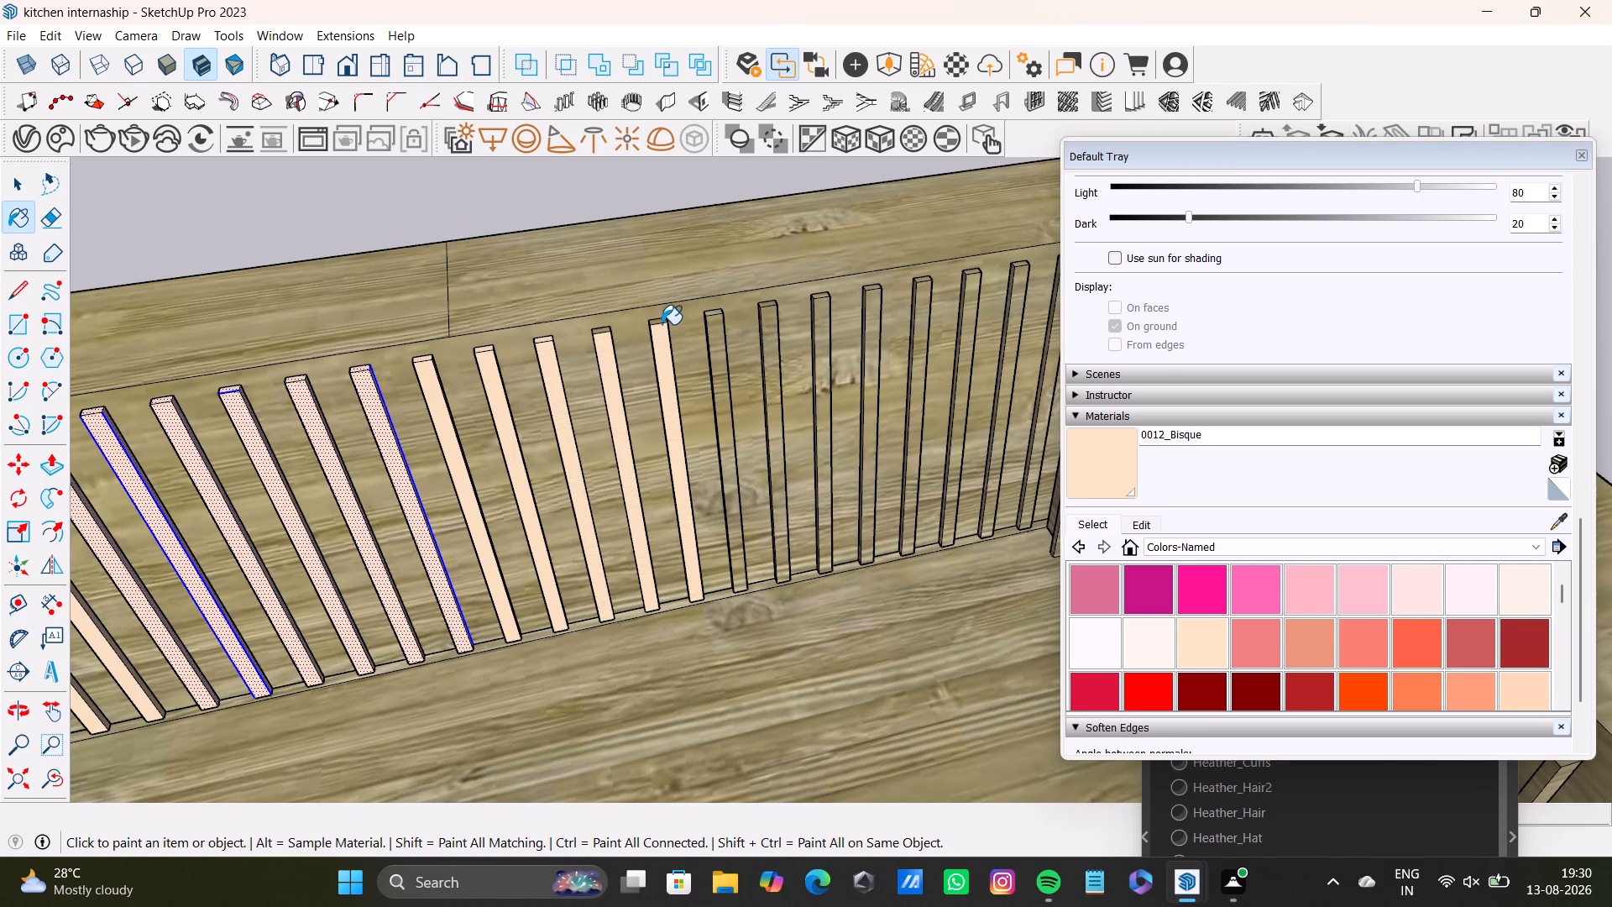
# Paint the front faces of the sixtieth to sixty-fourth door-wall slats and the sixtieth slat's top face with 0012_Bisque.
pyautogui.click(715, 354)
pyautogui.click(715, 312)
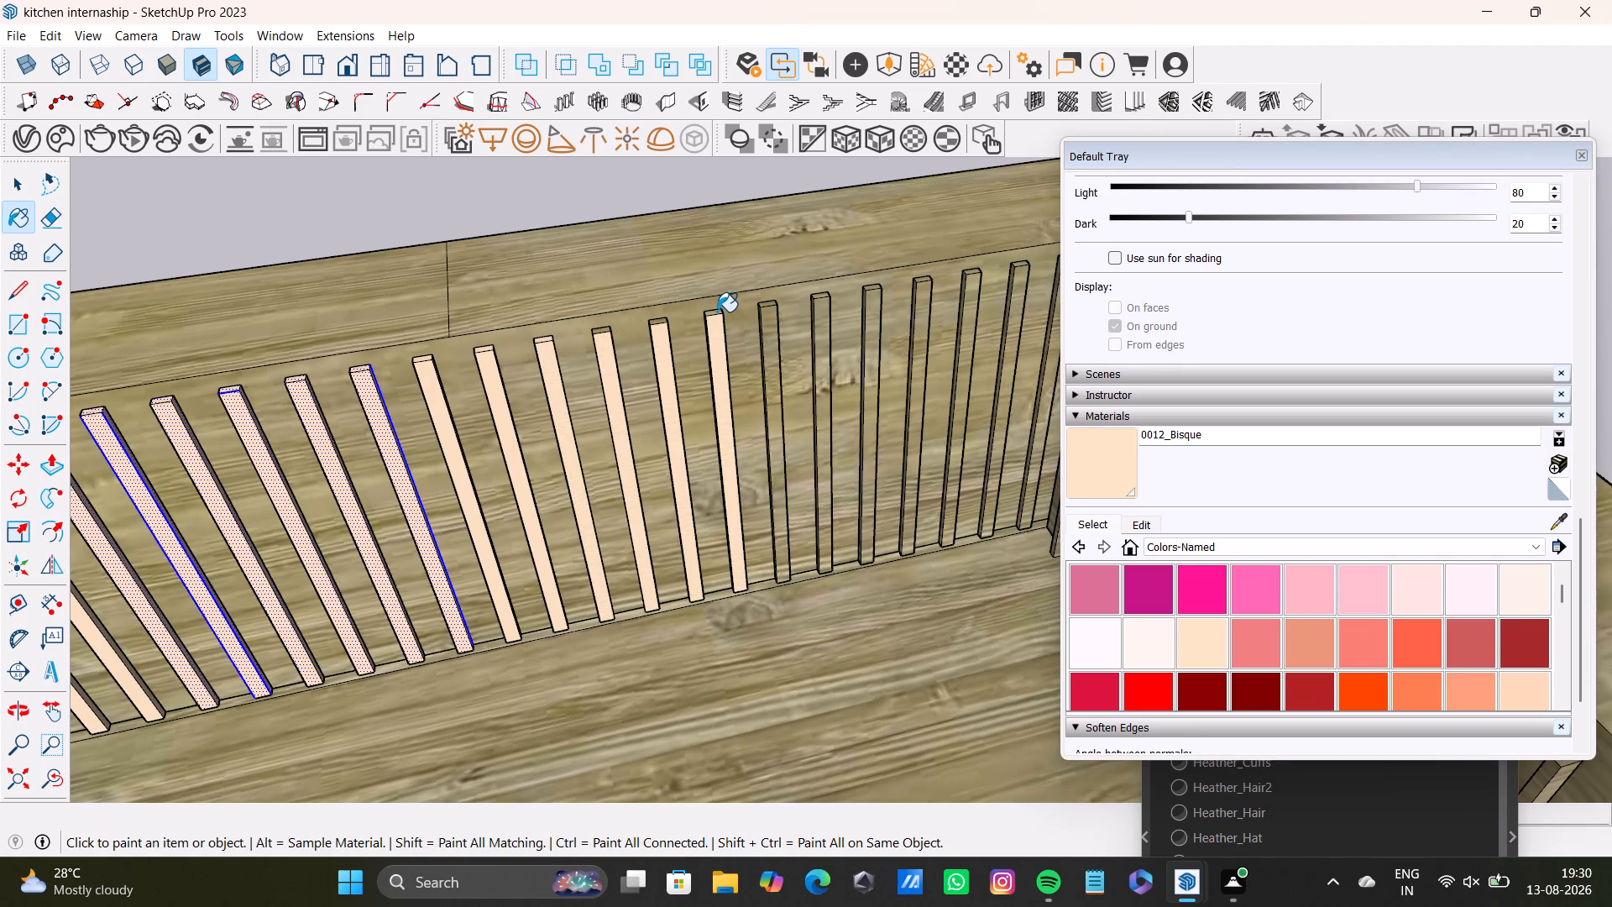
pyautogui.click(762, 328)
pyautogui.click(768, 317)
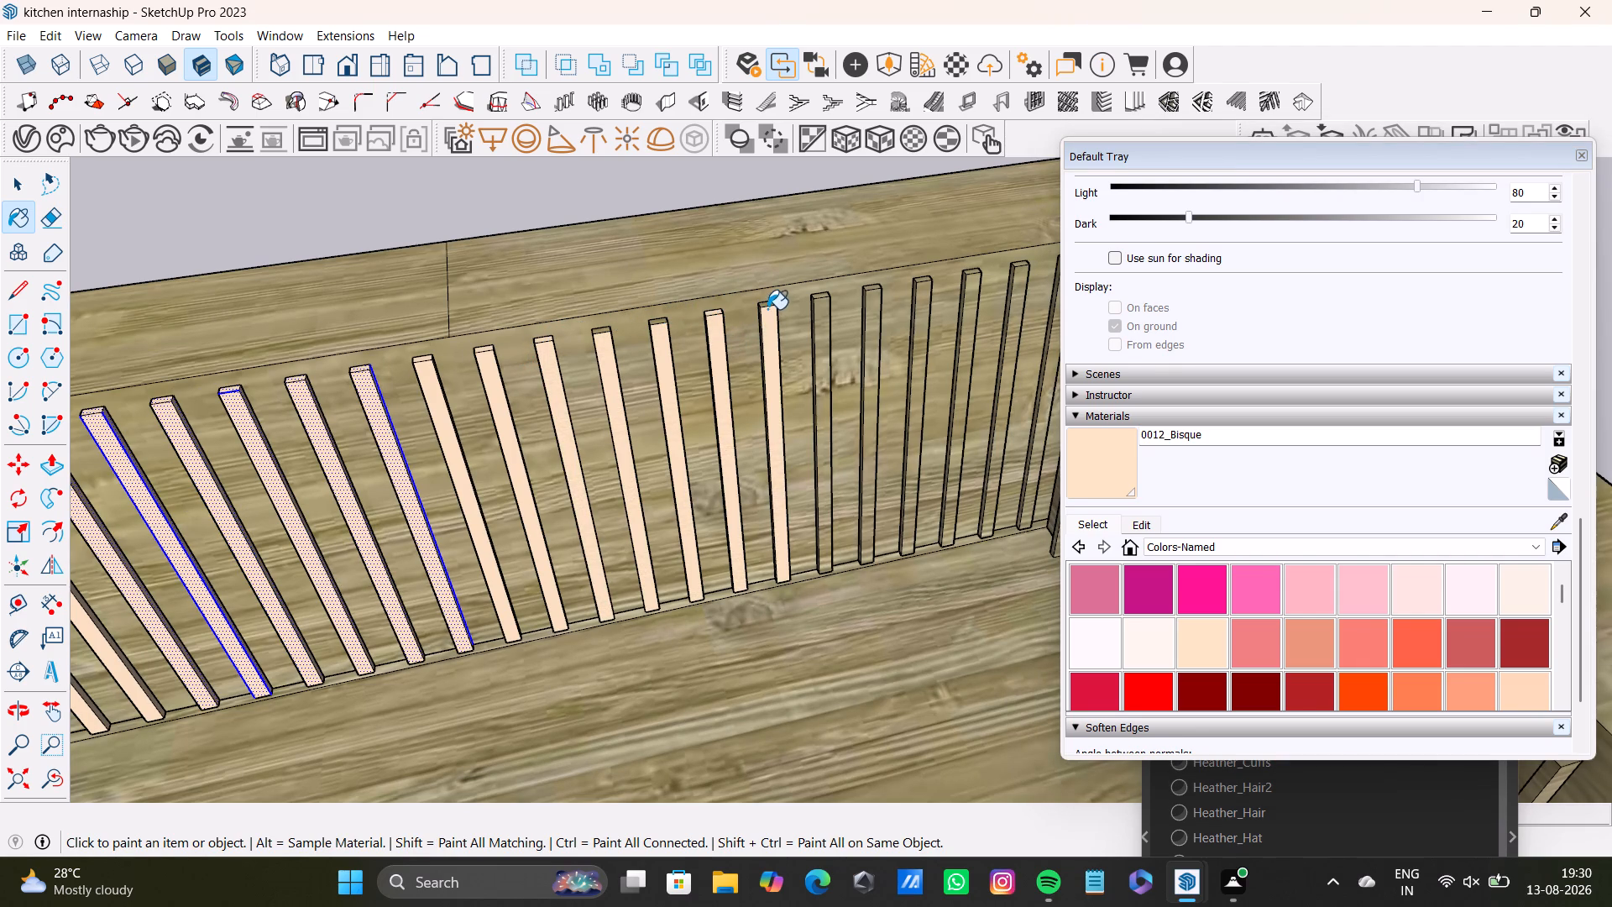
pyautogui.click(767, 305)
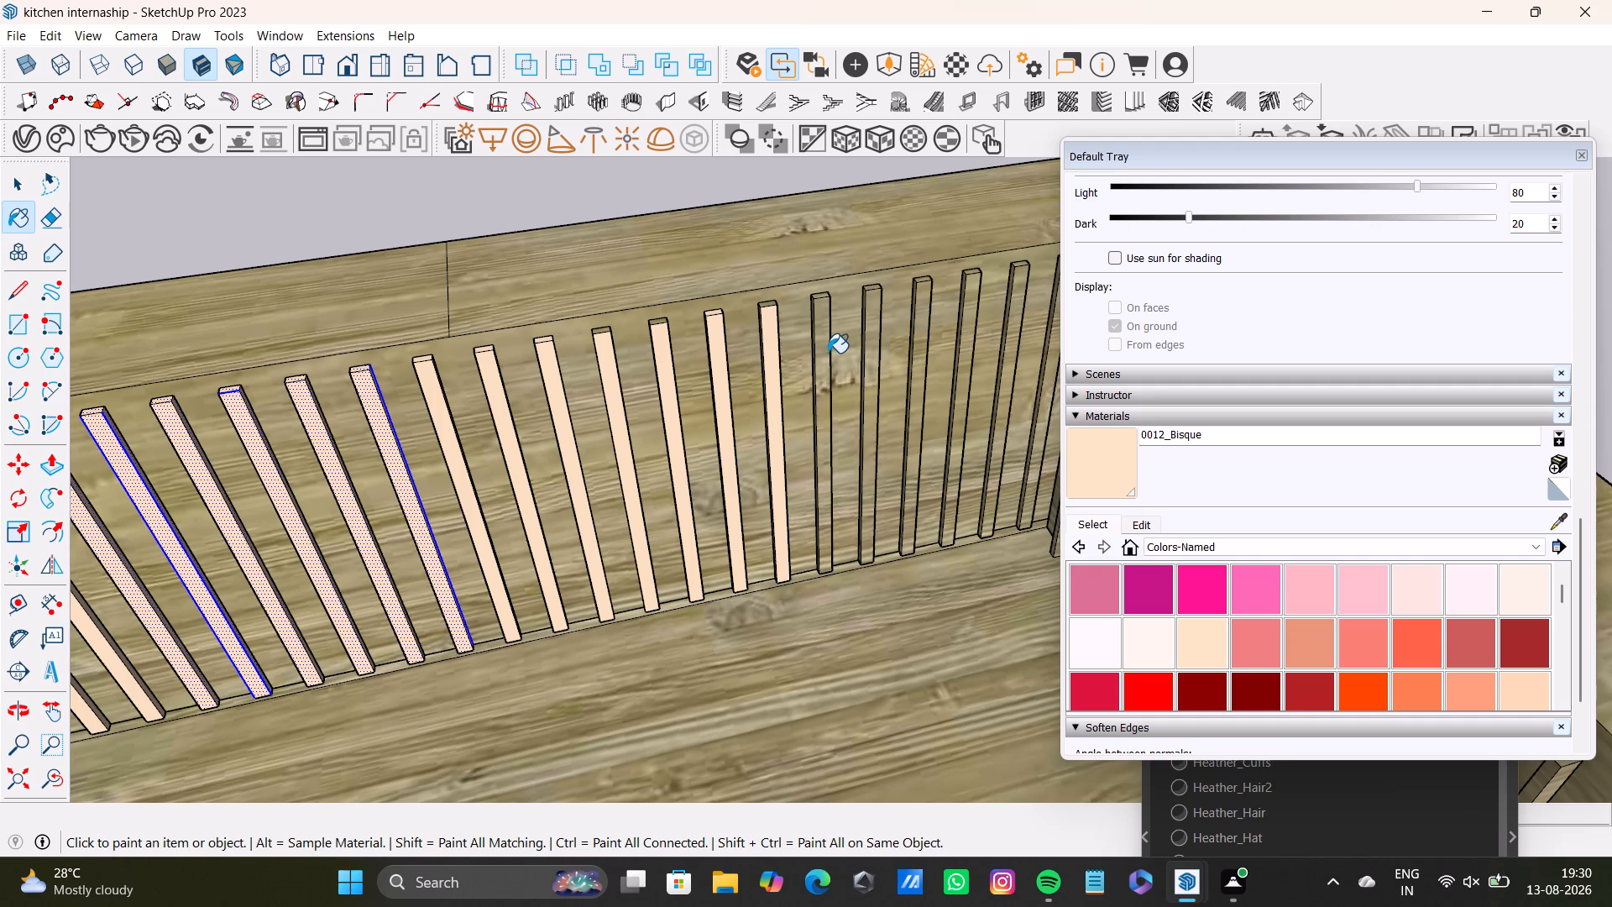
pyautogui.click(828, 353)
pyautogui.click(872, 354)
pyautogui.click(918, 359)
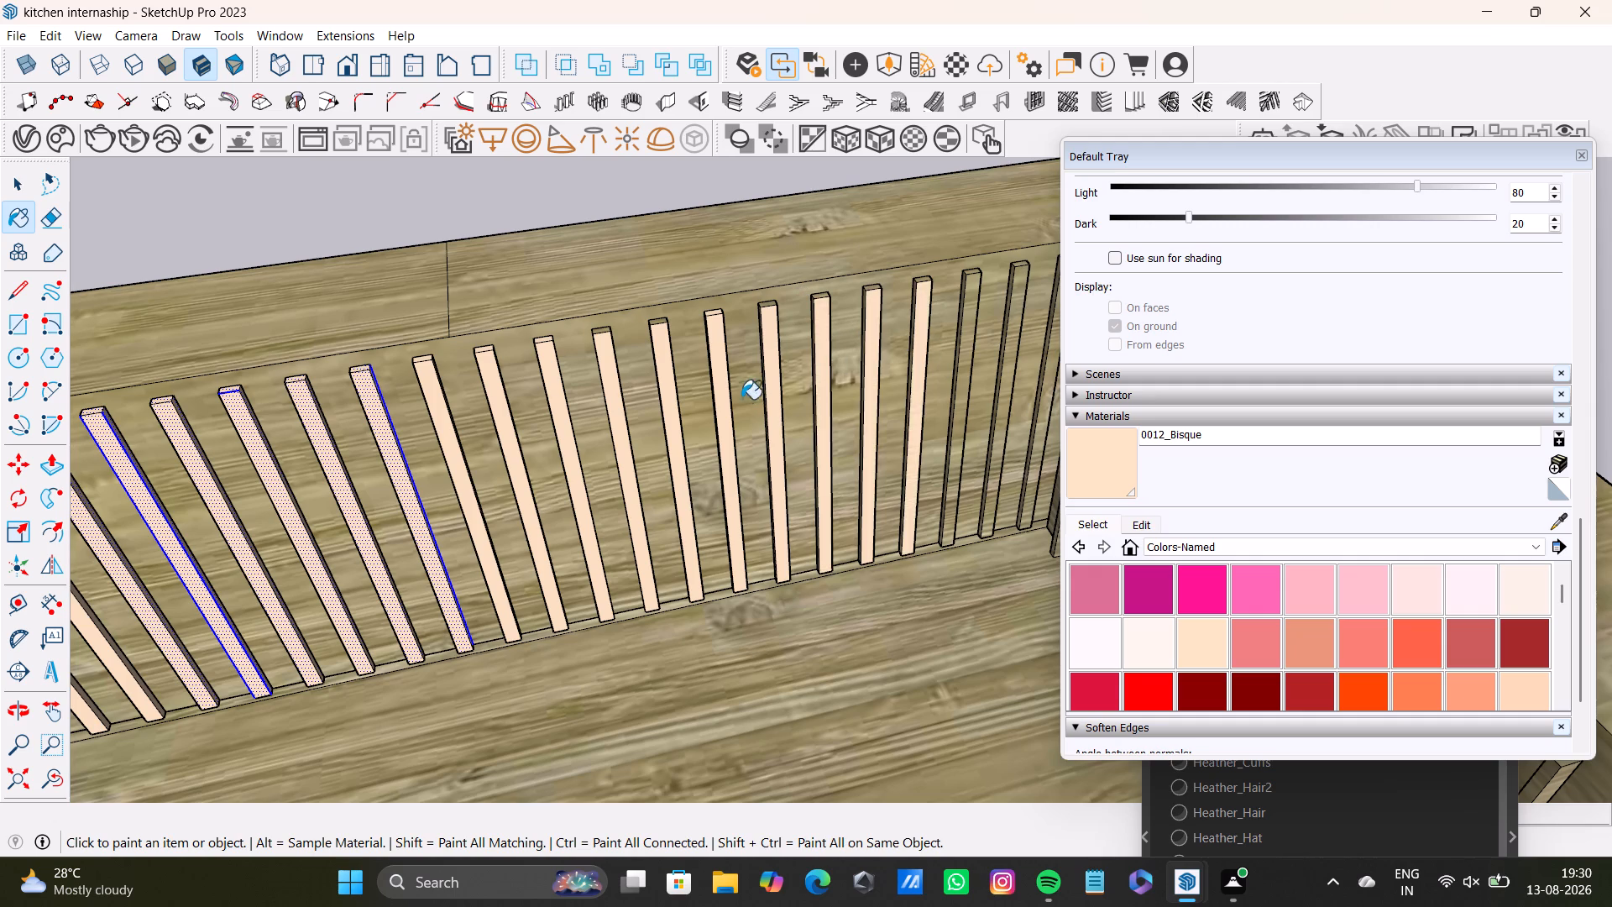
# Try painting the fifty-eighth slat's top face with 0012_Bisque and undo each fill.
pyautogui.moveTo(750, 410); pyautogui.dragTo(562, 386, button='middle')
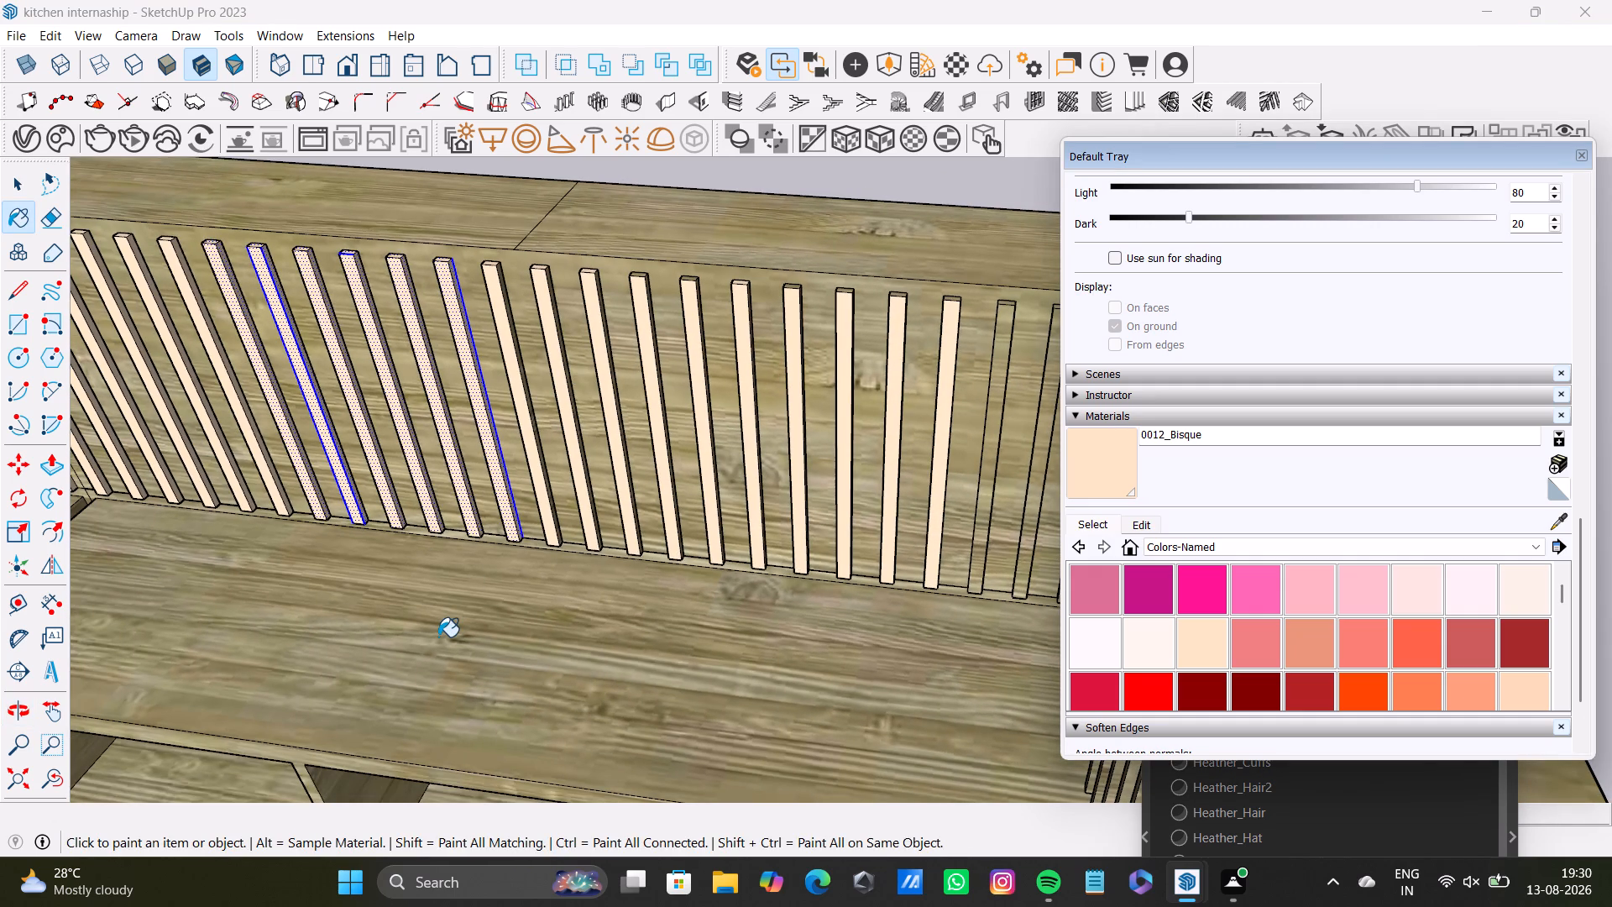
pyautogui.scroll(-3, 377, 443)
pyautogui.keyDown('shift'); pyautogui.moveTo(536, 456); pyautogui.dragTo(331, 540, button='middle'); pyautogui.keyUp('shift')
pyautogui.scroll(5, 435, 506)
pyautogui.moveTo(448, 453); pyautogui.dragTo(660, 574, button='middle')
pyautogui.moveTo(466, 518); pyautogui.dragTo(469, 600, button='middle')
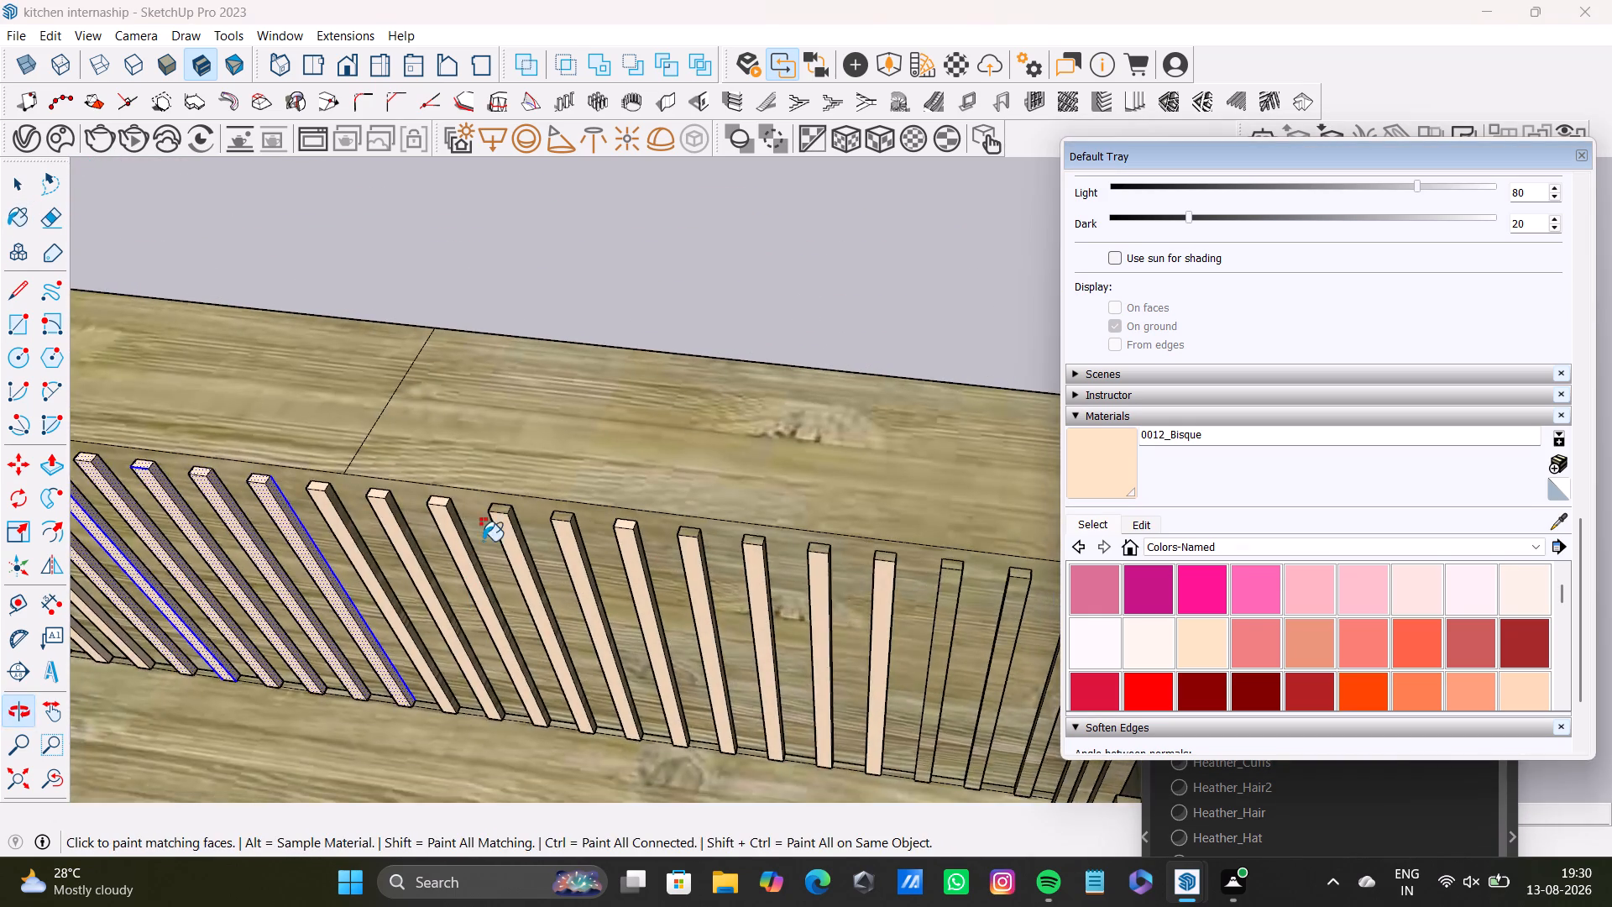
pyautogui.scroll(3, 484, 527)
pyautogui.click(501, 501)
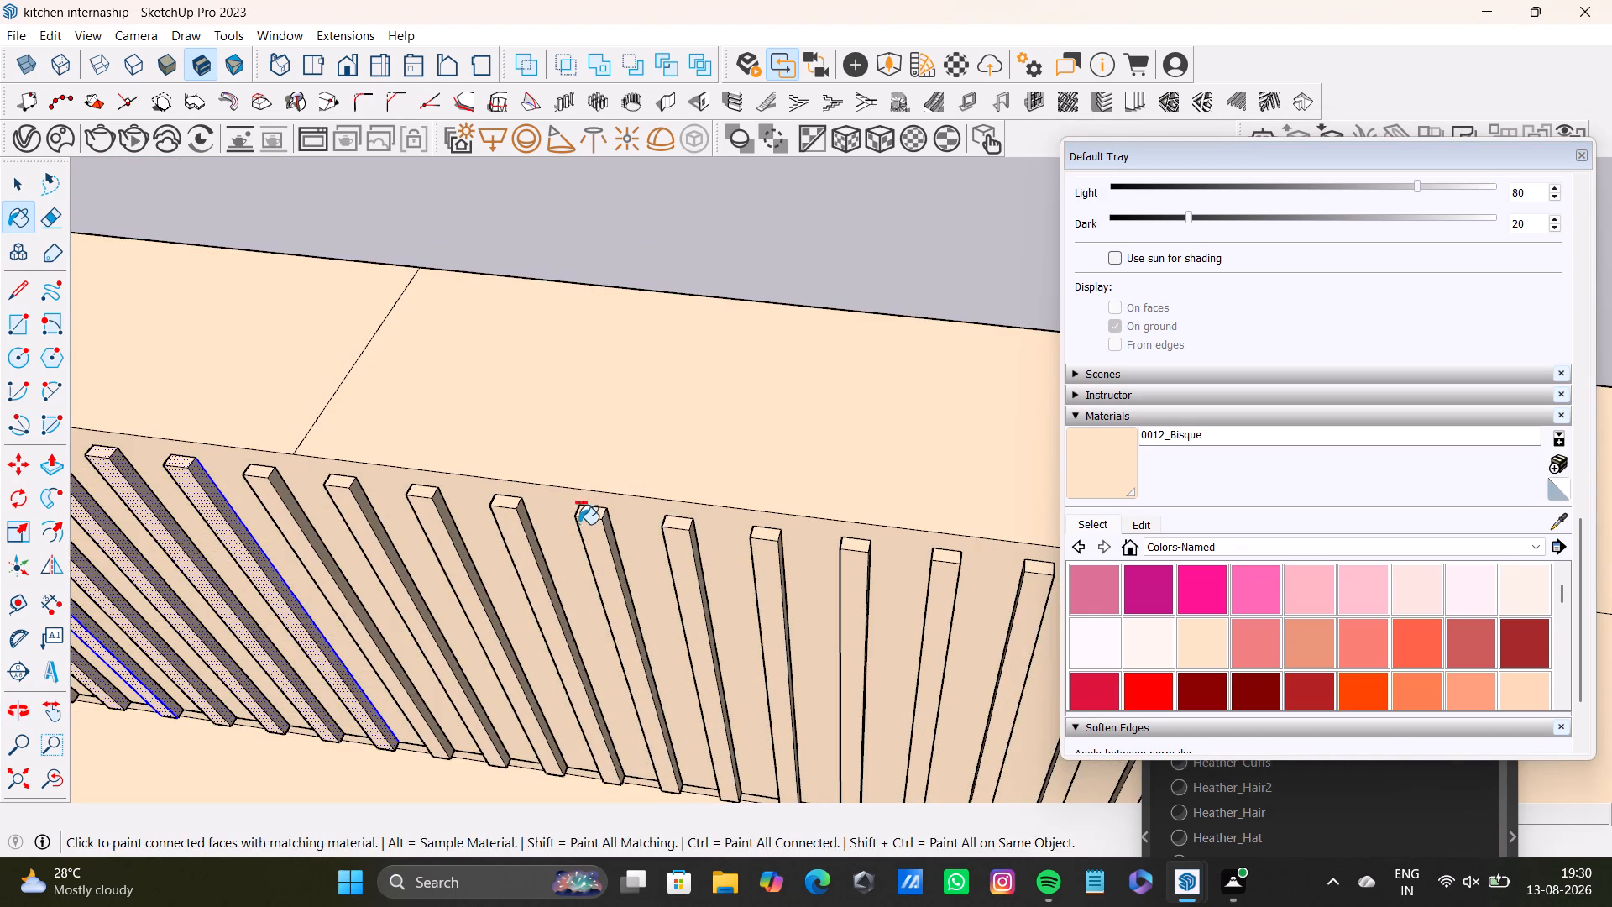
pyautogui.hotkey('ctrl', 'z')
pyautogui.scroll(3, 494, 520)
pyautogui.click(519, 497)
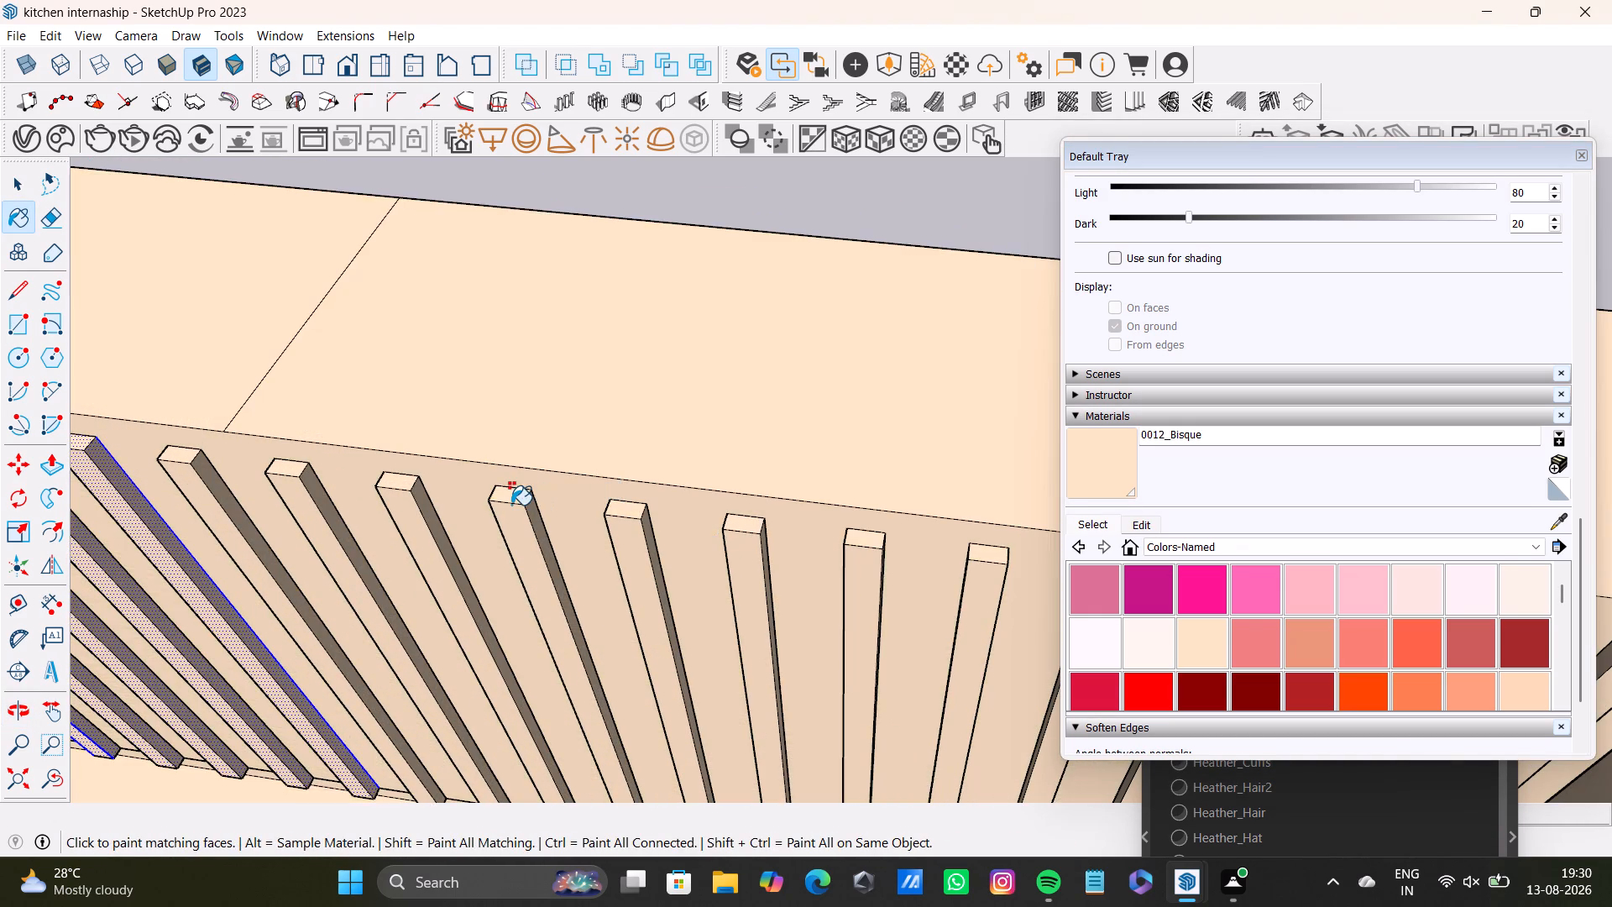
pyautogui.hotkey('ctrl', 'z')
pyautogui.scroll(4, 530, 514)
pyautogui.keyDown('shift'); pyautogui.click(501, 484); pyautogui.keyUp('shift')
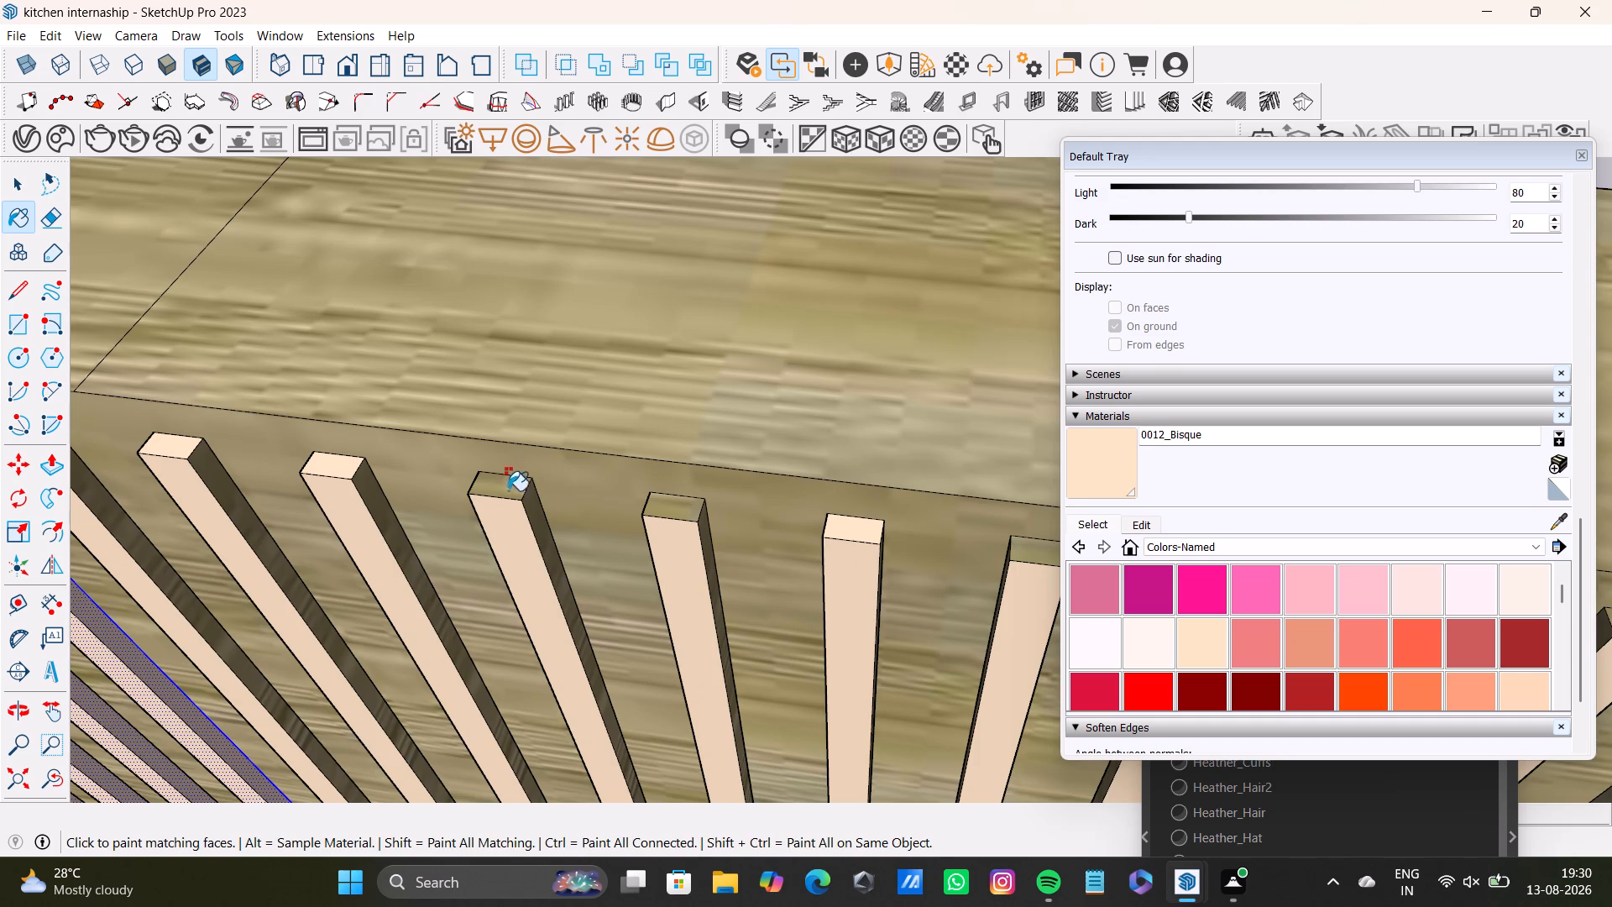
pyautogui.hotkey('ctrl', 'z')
# Paint the top faces of the fifty-eighth and fifty-ninth slats and the other side faces of the fifty-fifth to fifty-eighth with 0012_Bisque.
pyautogui.scroll(4, 500, 501)
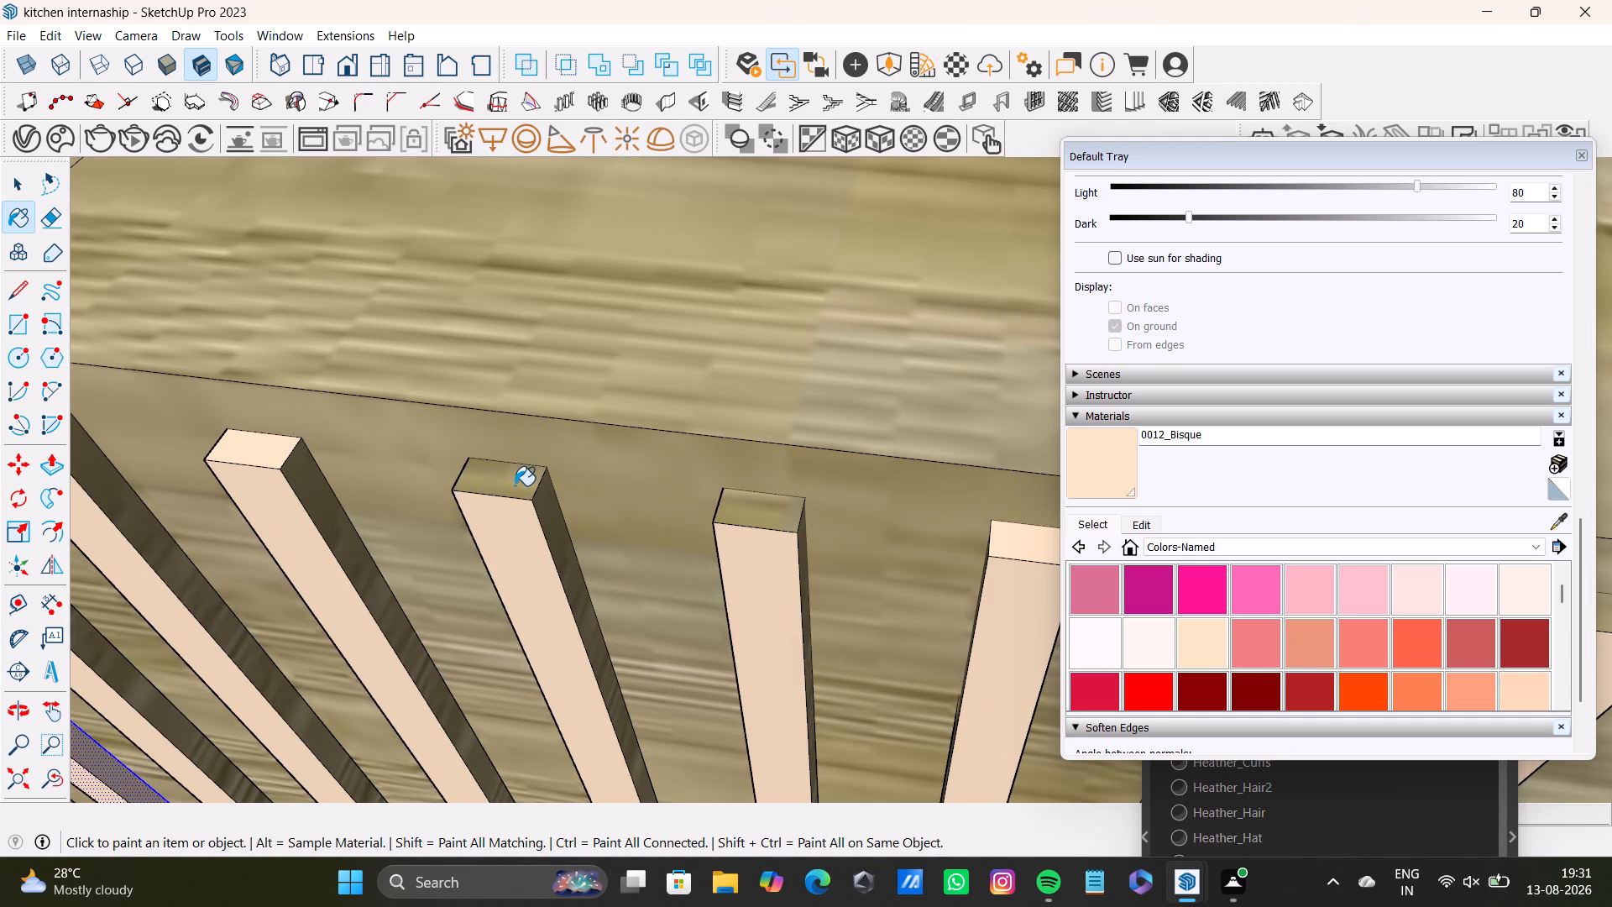
pyautogui.click(515, 485)
pyautogui.click(735, 514)
pyautogui.keyDown('shift'); pyautogui.moveTo(592, 550); pyautogui.dragTo(370, 495, button='middle'); pyautogui.keyUp('shift')
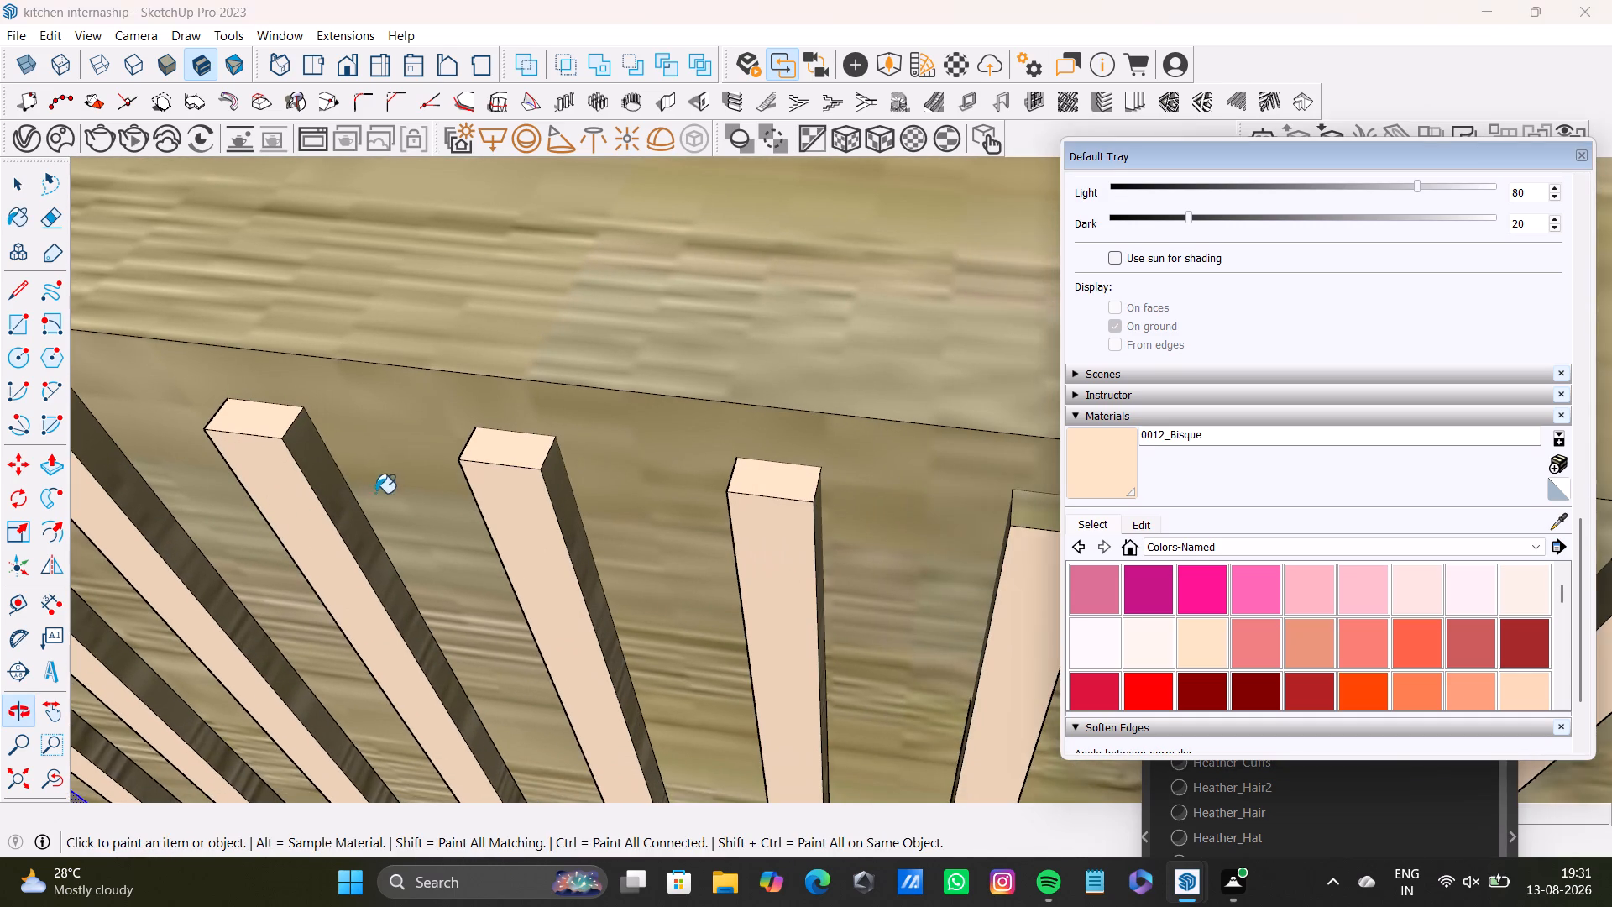
pyautogui.click(328, 486)
pyautogui.click(177, 541)
pyautogui.keyDown('shift'); pyautogui.moveTo(221, 537); pyautogui.dragTo(620, 520, button='middle'); pyautogui.keyUp('shift')
pyautogui.click(378, 526)
pyautogui.click(237, 564)
# Paint one side face of the fifty-ninth to sixty-first door-wall slats and the sixty-first slat's top face with 0012_Bisque.
pyautogui.scroll(-5, 256, 559)
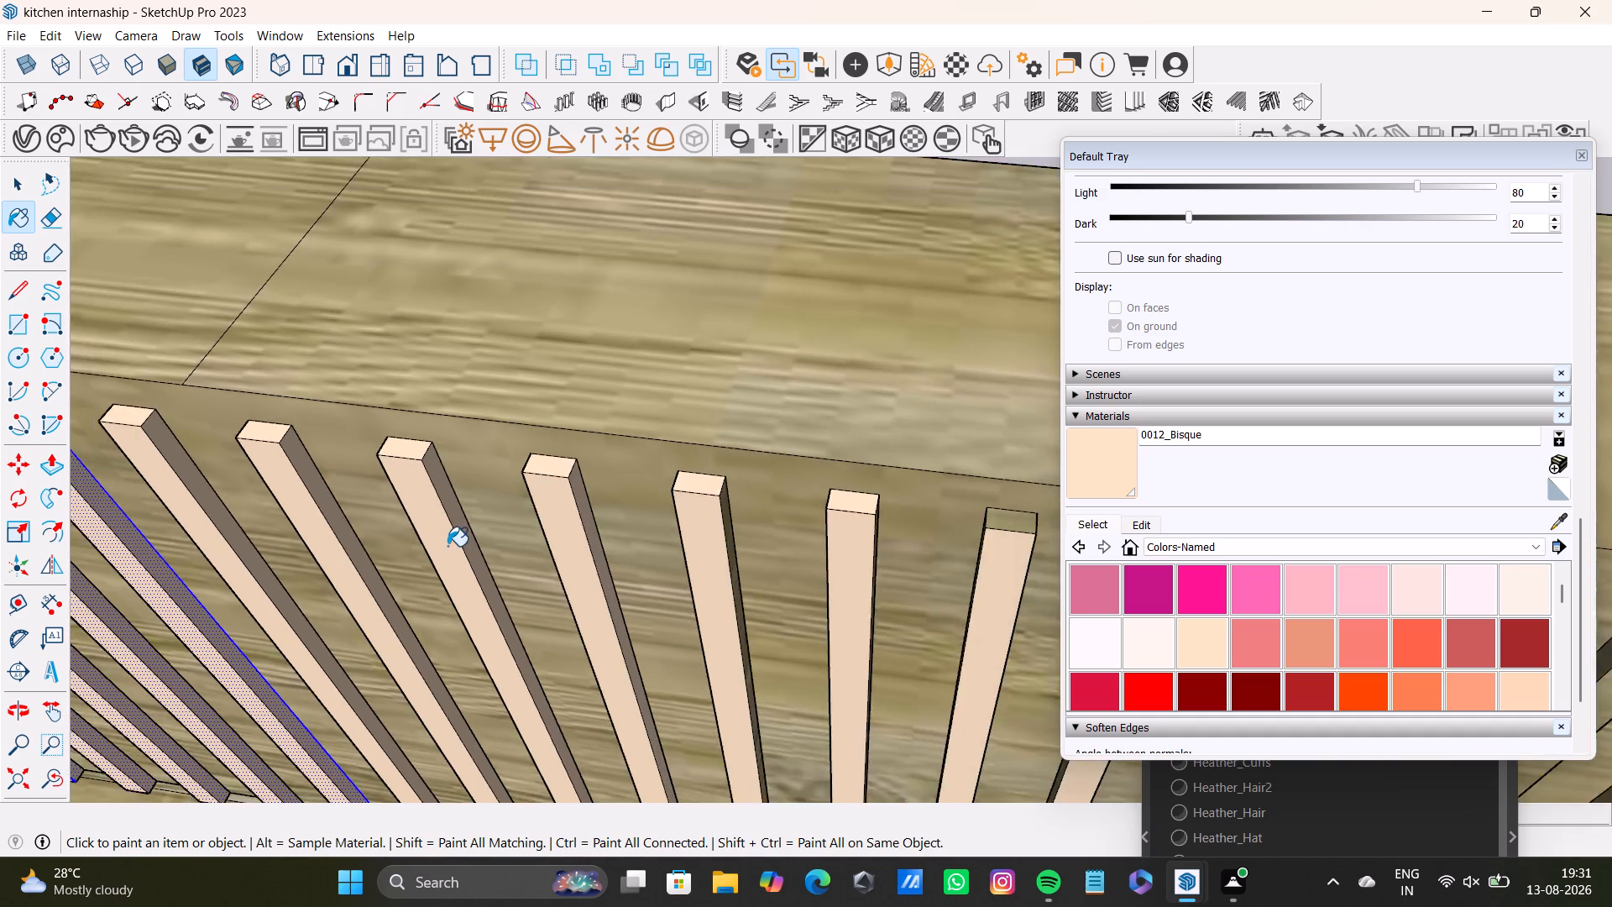
pyautogui.scroll(-7, 447, 546)
pyautogui.keyDown('shift'); pyautogui.moveTo(681, 585); pyautogui.dragTo(340, 555, button='middle'); pyautogui.keyUp('shift')
pyautogui.scroll(7, 437, 543)
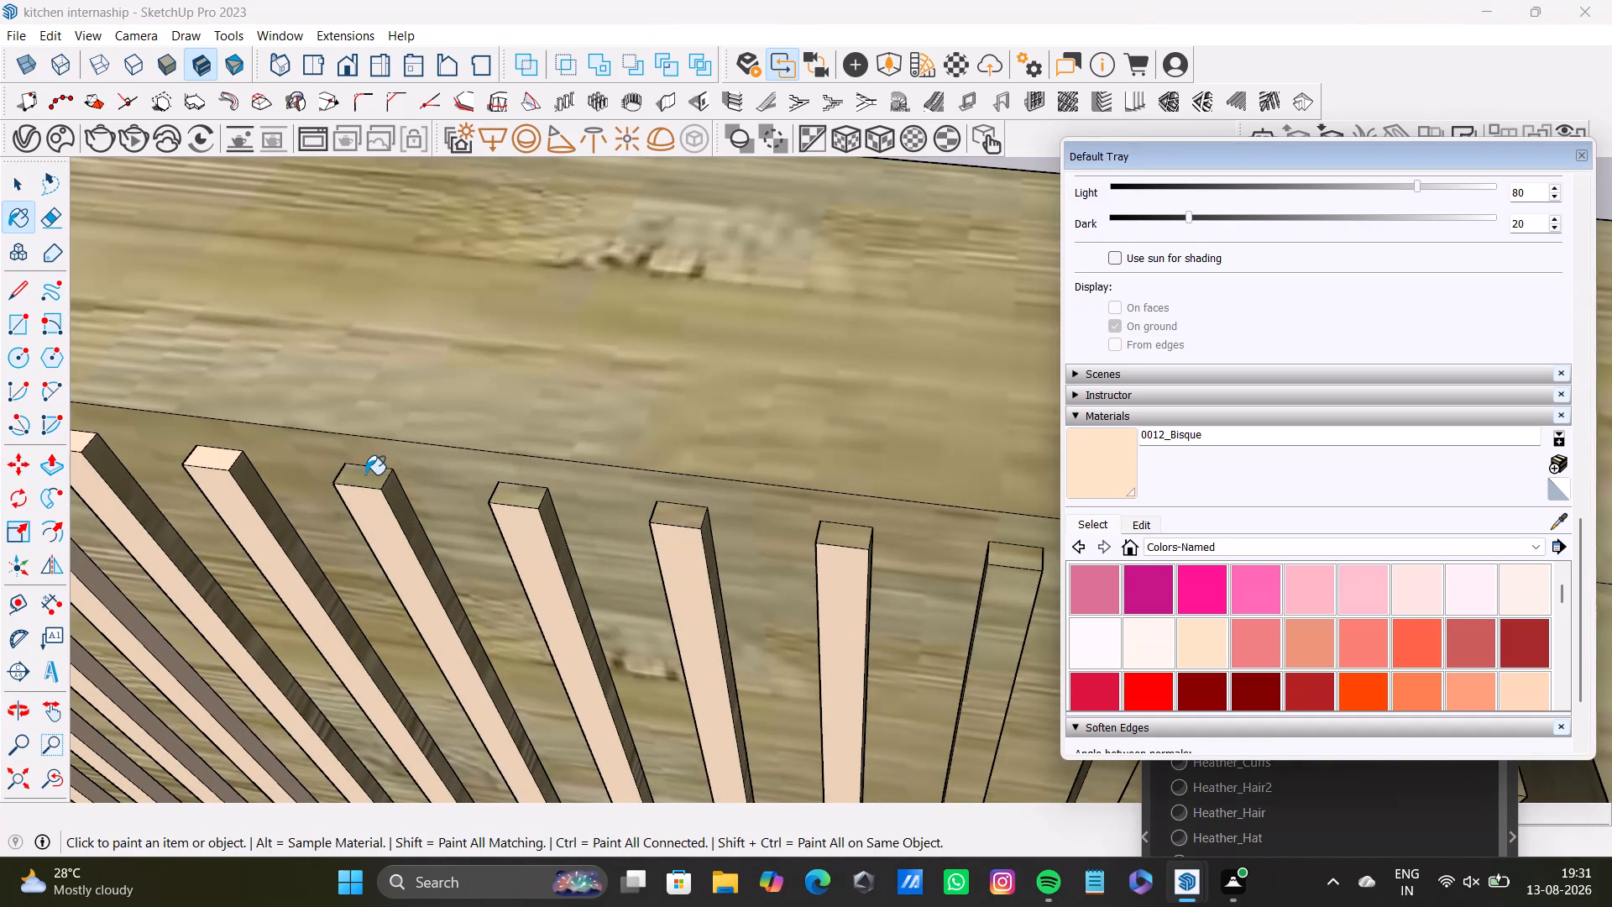
pyautogui.keyDown('shift'); pyautogui.click(365, 474); pyautogui.keyUp('shift')
pyautogui.hotkey('ctrl', 'z')
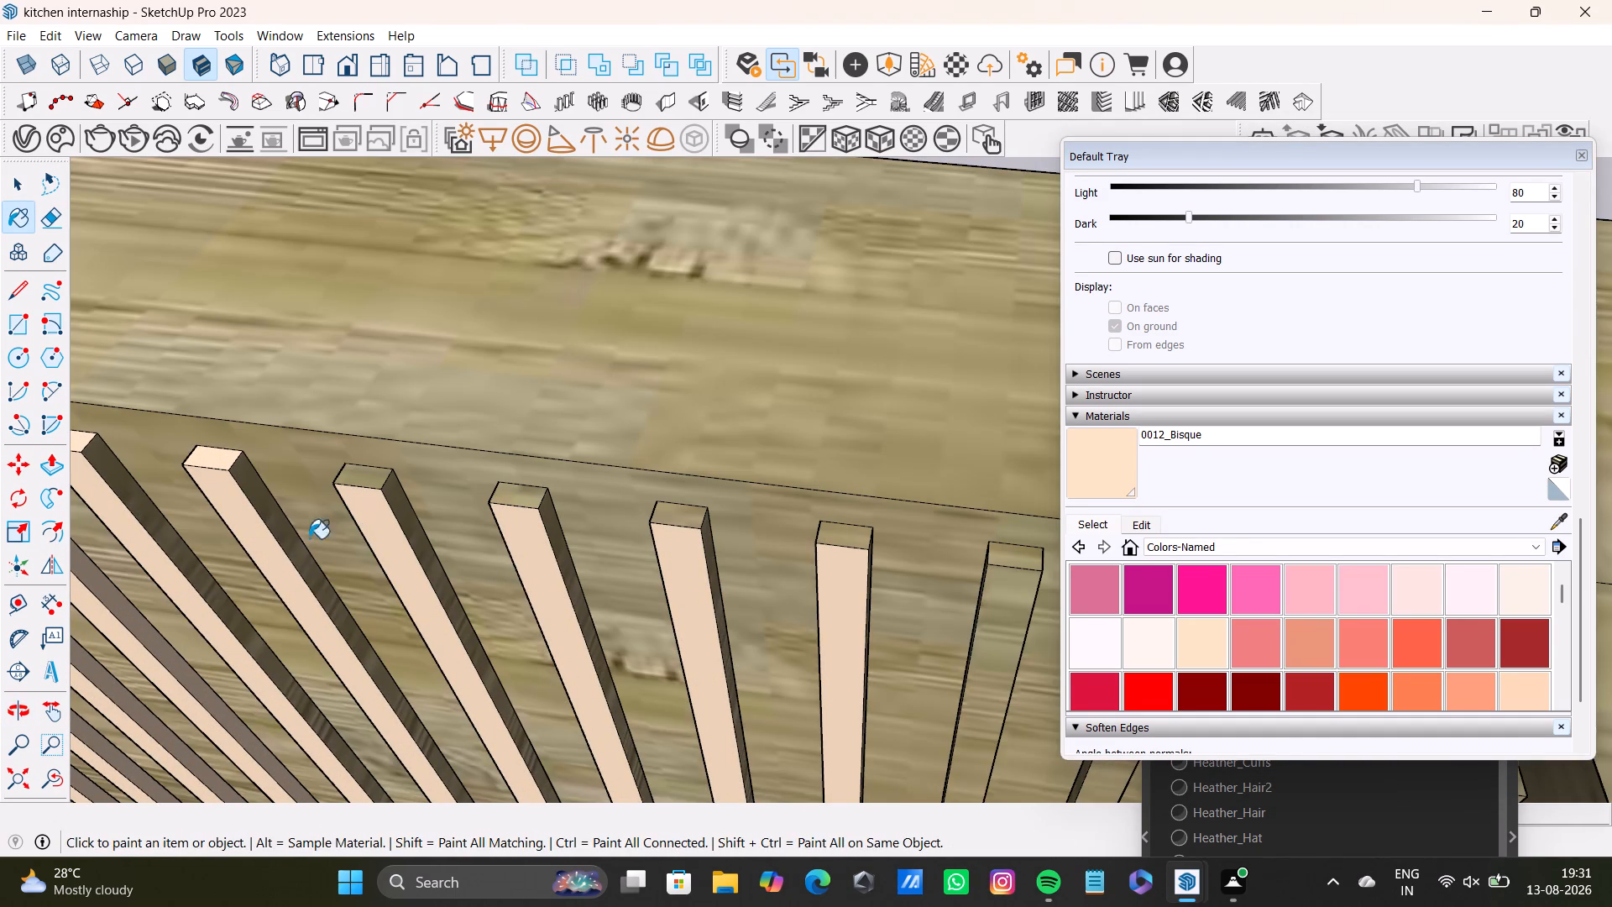
pyautogui.click(286, 552)
pyautogui.click(294, 552)
pyautogui.click(209, 589)
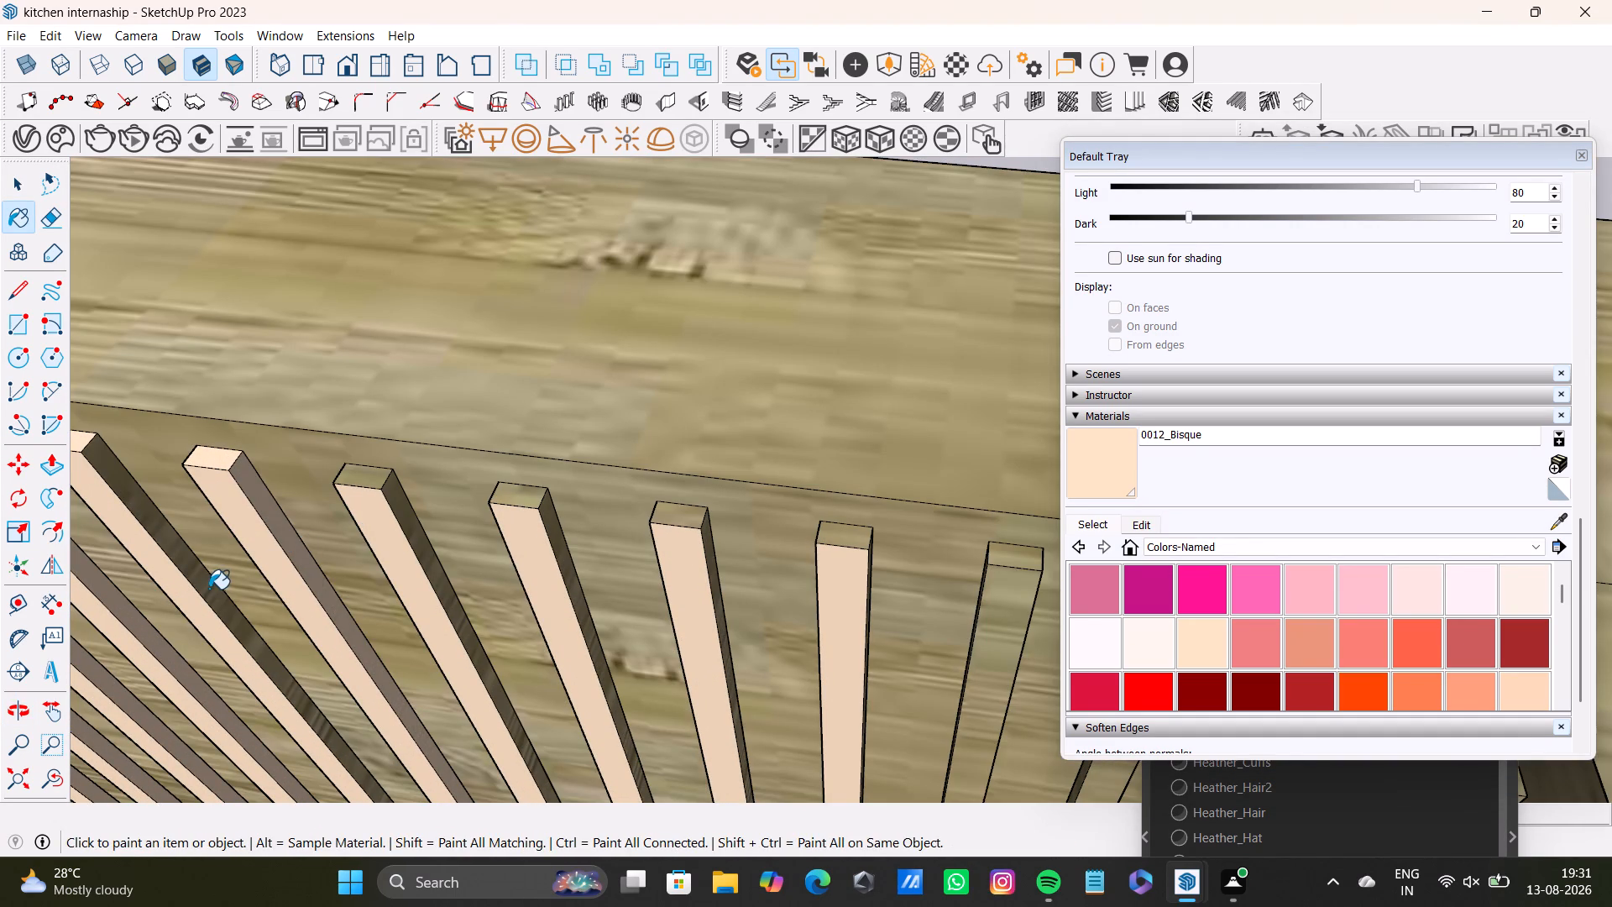
pyautogui.click(431, 574)
pyautogui.click(377, 482)
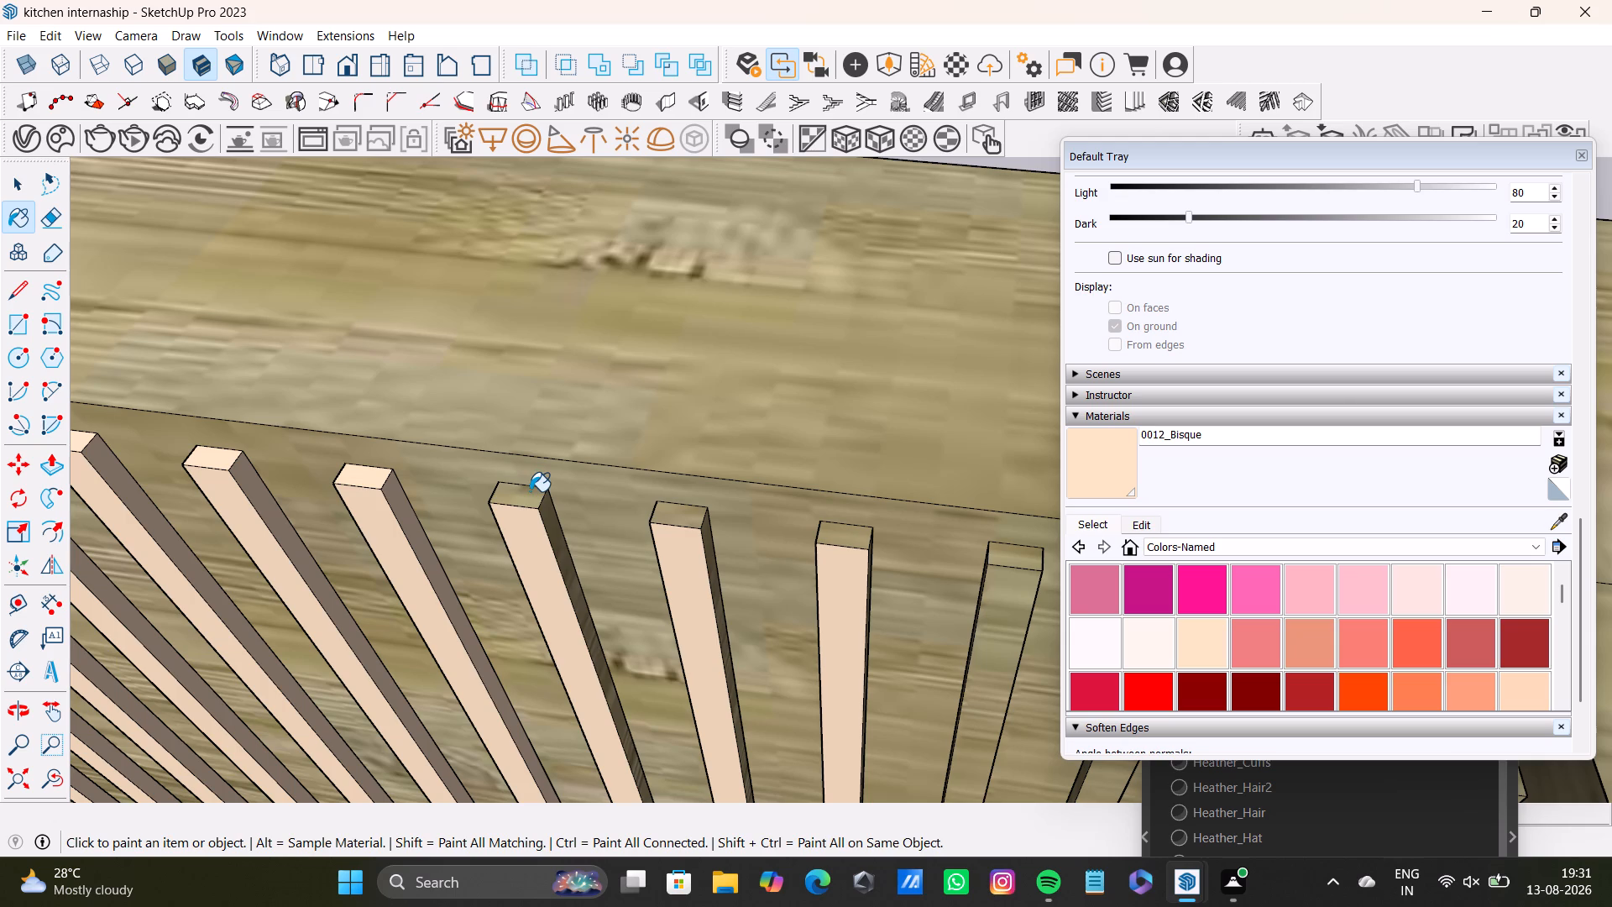
# Paint the top and one side face of the sixty-second and sixty-third door-wall slats with 0012_Bisque.
pyautogui.click(530, 491)
pyautogui.click(552, 522)
pyautogui.moveTo(663, 554); pyautogui.dragTo(356, 513, button='middle')
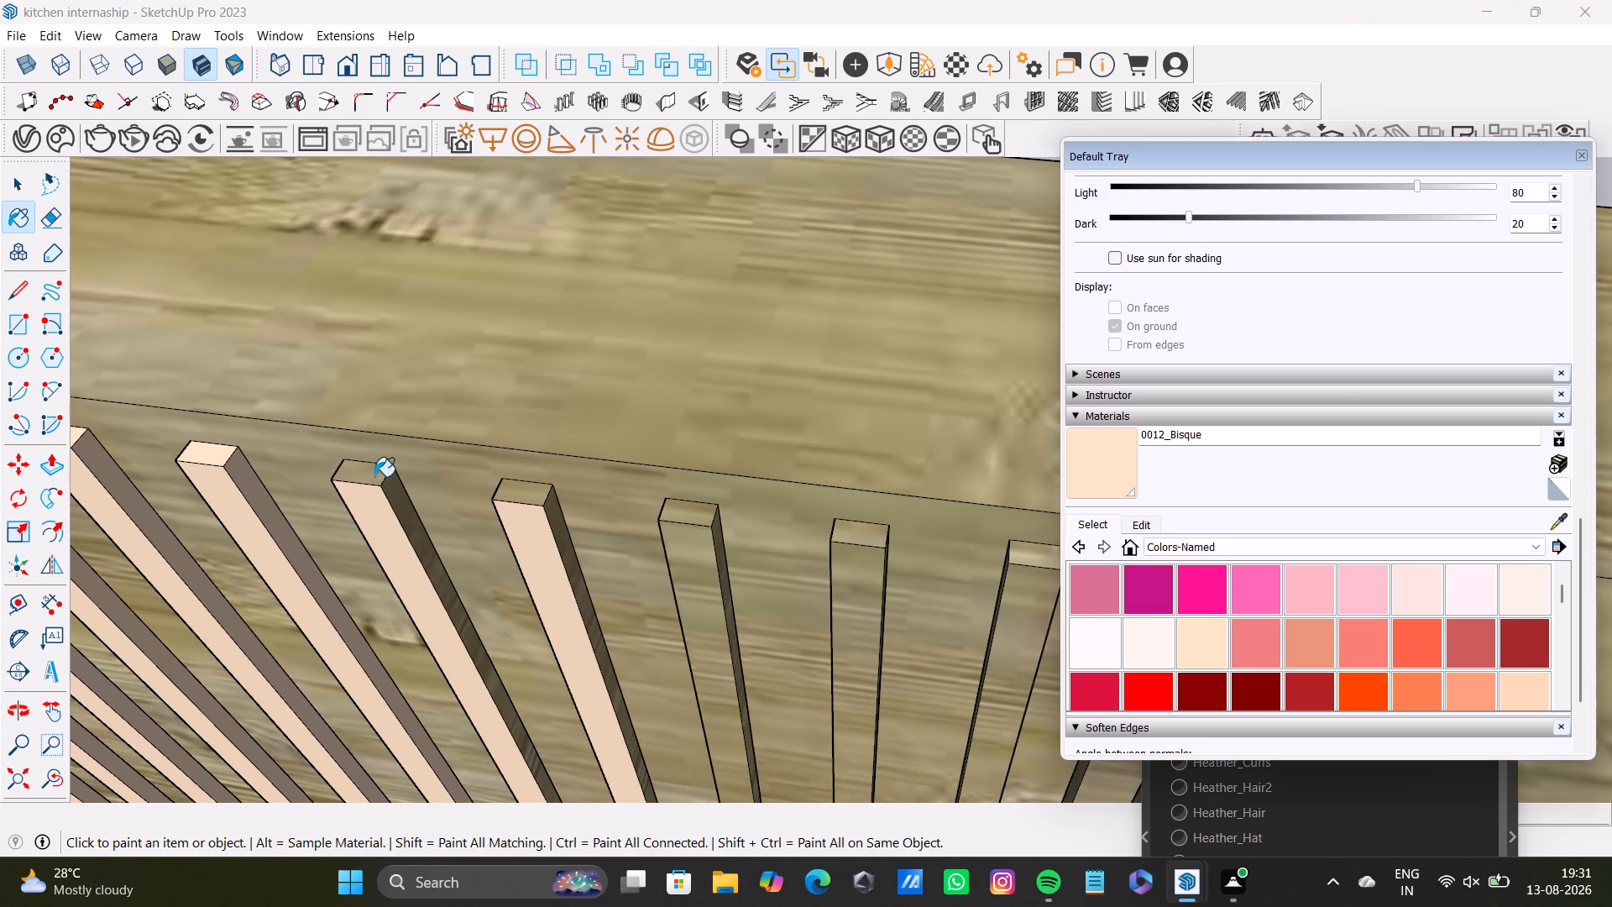
pyautogui.click(374, 476)
pyautogui.click(392, 497)
# Paint the remaining opposite side faces of the fifty-seventh to sixty-third door-wall slats with 0012_Bisque.
pyautogui.moveTo(360, 580); pyautogui.dragTo(725, 479, button='middle')
pyautogui.scroll(-7, 379, 721)
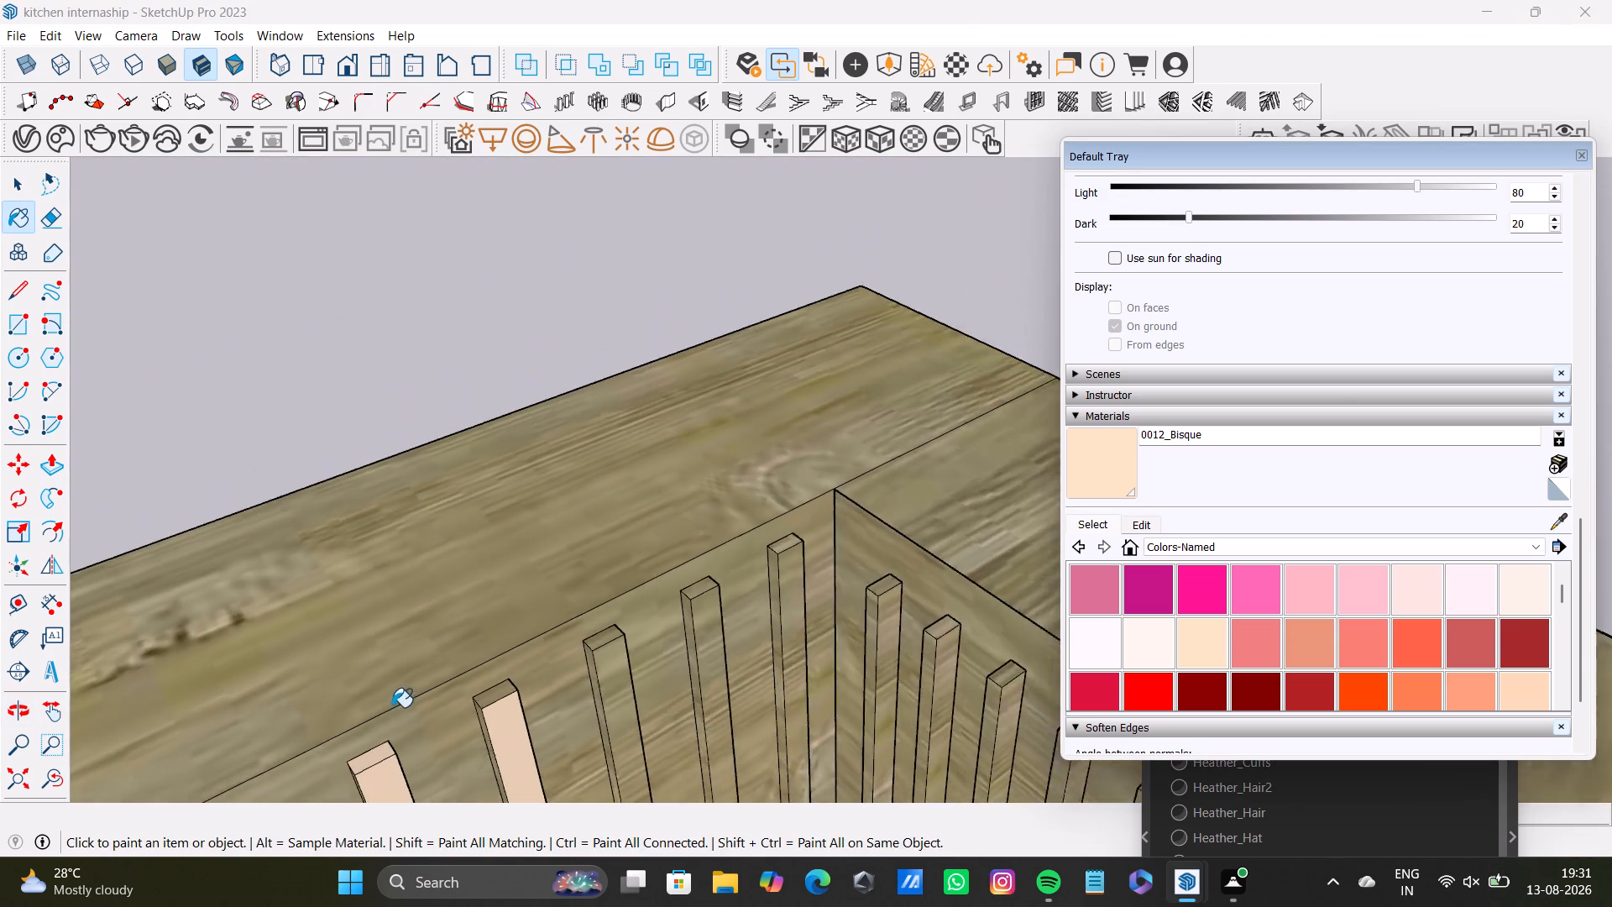
pyautogui.scroll(-5, 392, 707)
pyautogui.moveTo(393, 754); pyautogui.dragTo(584, 537, button='middle')
pyautogui.moveTo(578, 636); pyautogui.dragTo(696, 485, button='middle')
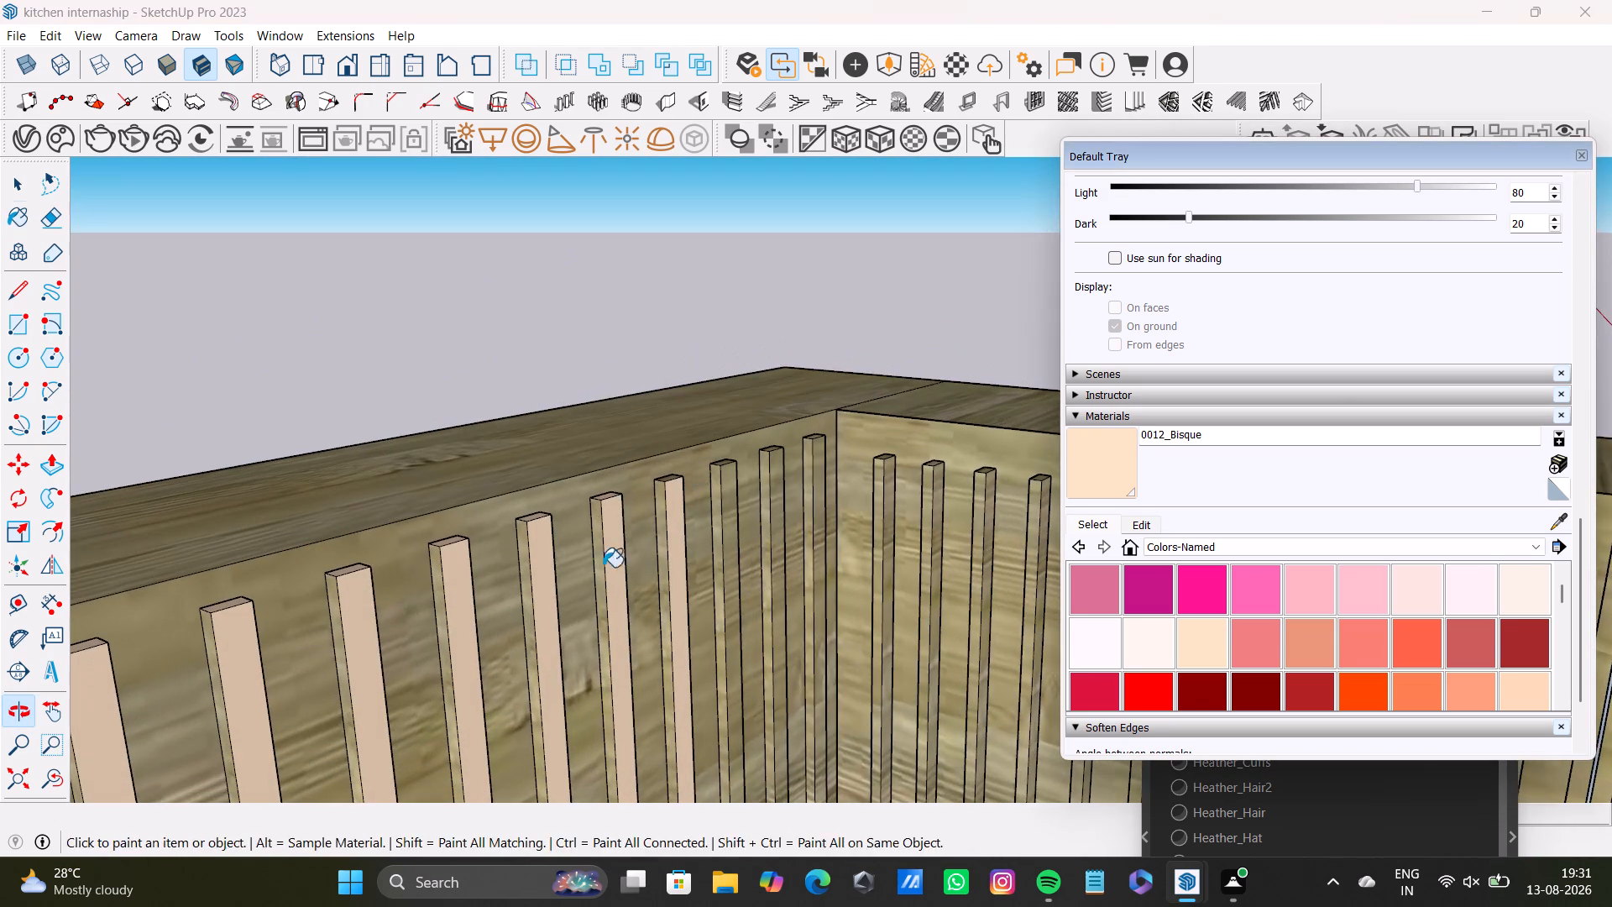
pyautogui.moveTo(257, 719); pyautogui.dragTo(516, 511, button='middle')
pyautogui.moveTo(343, 605); pyautogui.dragTo(494, 564, button='middle')
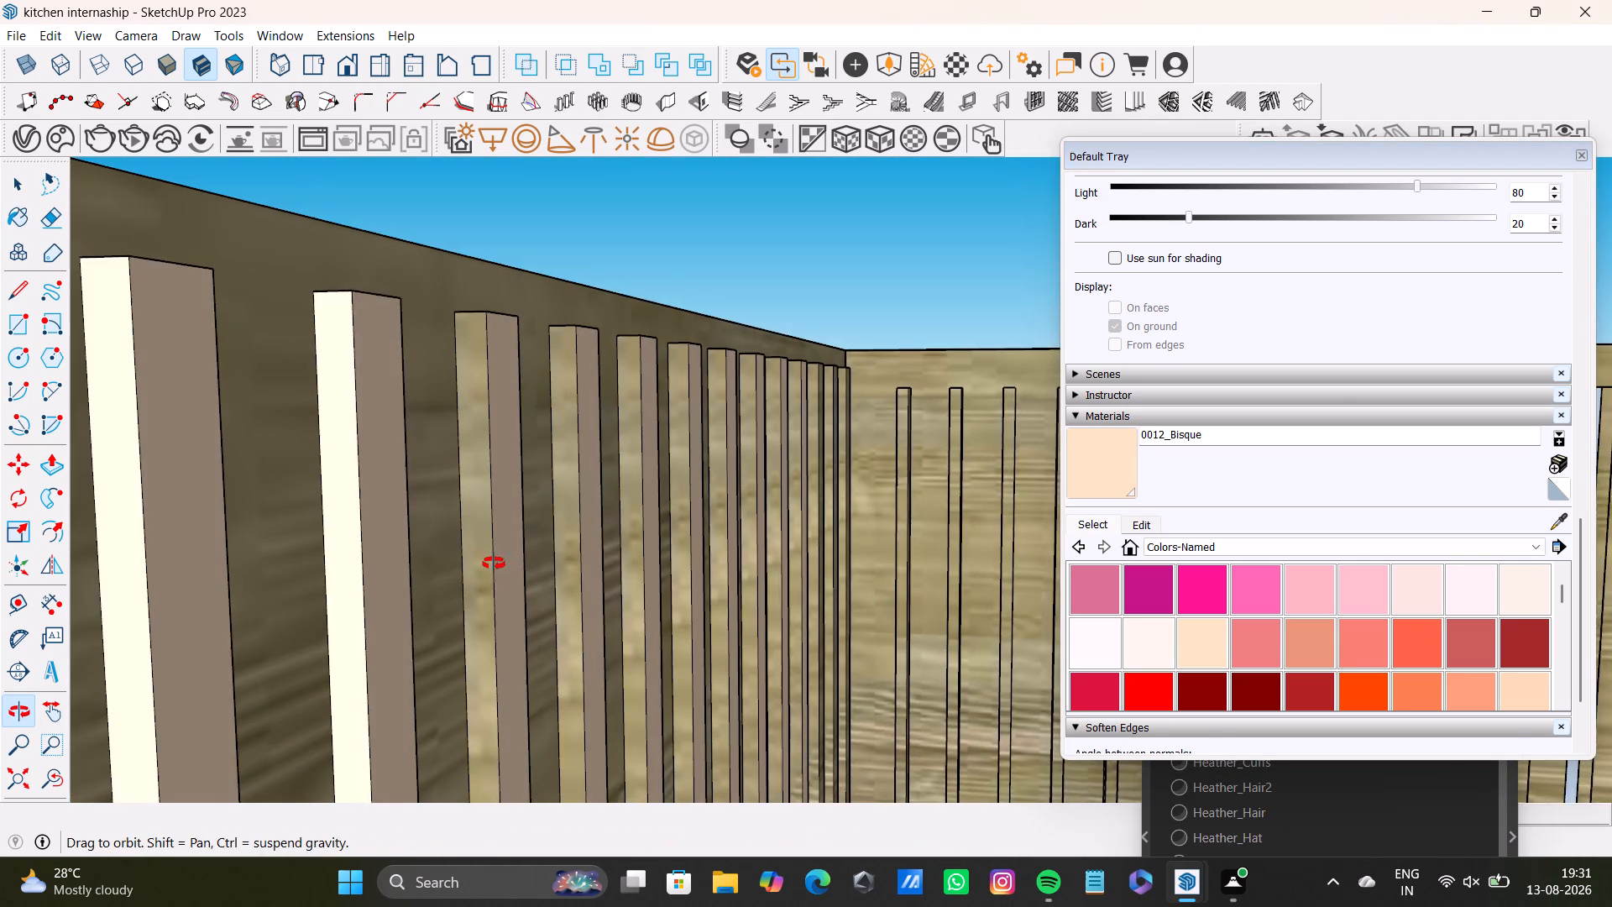
pyautogui.moveTo(494, 564); pyautogui.dragTo(454, 573, button='middle')
pyautogui.click(379, 519)
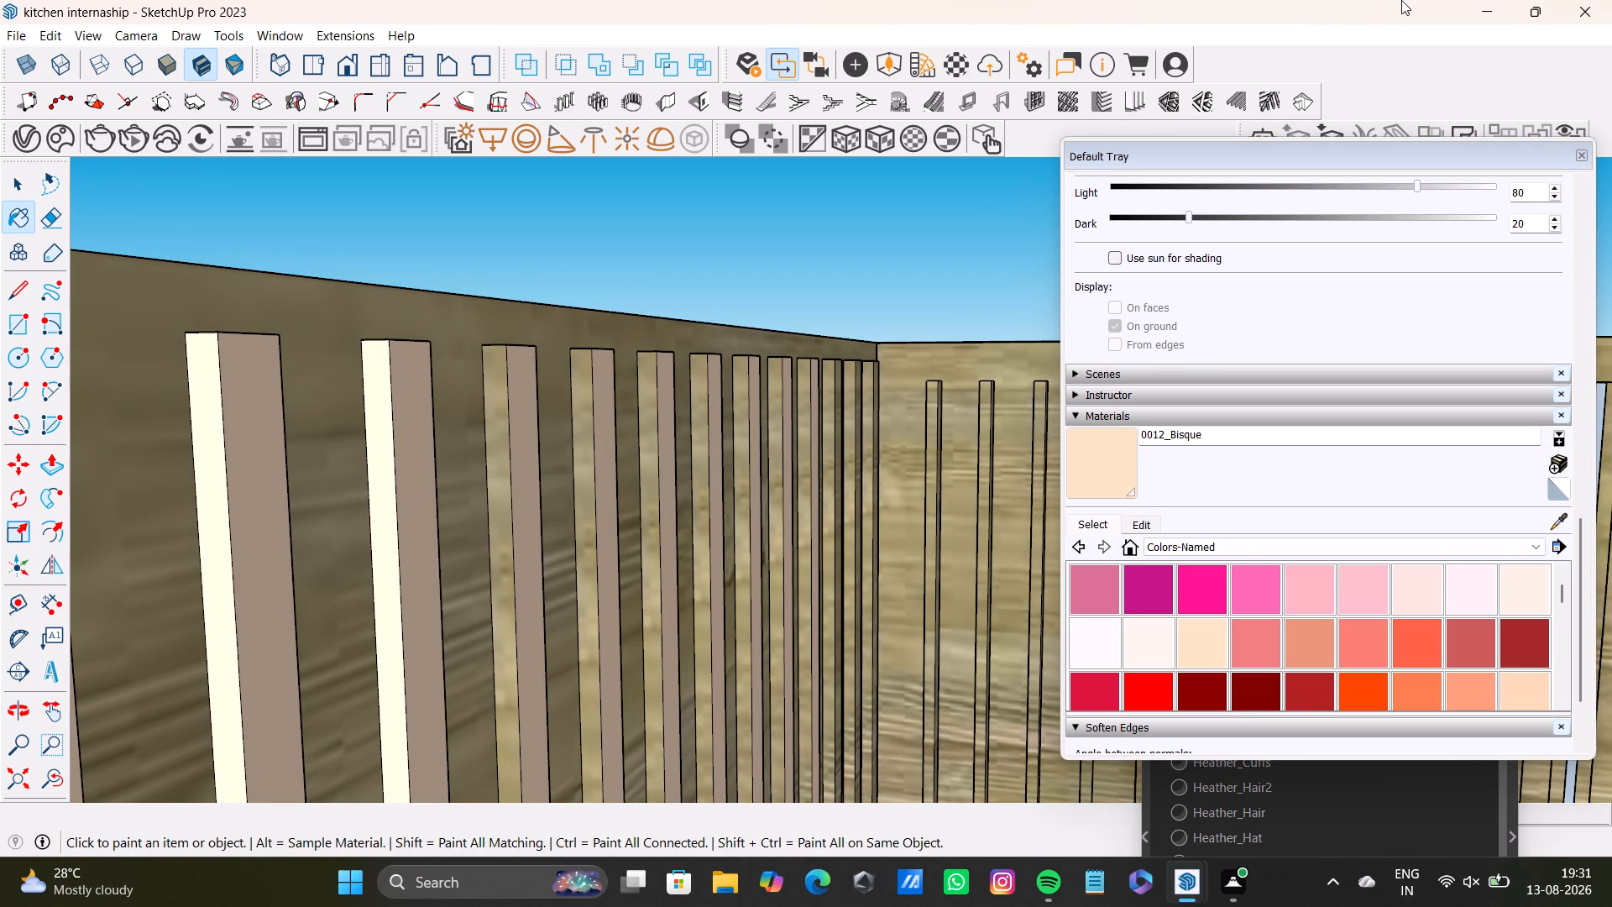
pyautogui.click(503, 419)
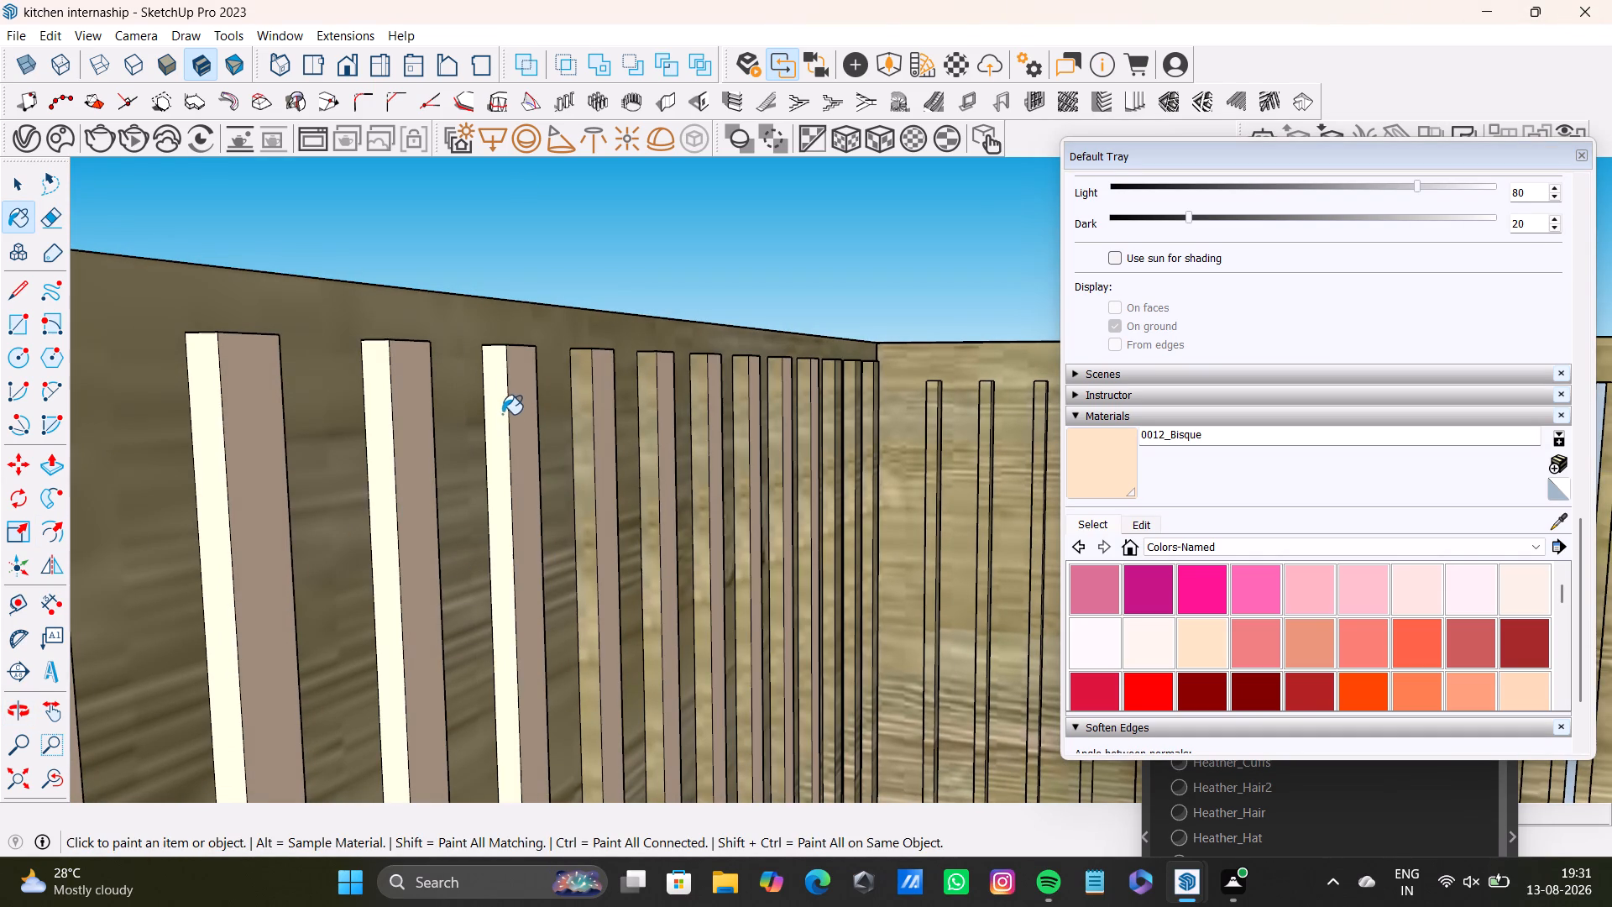
pyautogui.click(580, 390)
pyautogui.click(642, 380)
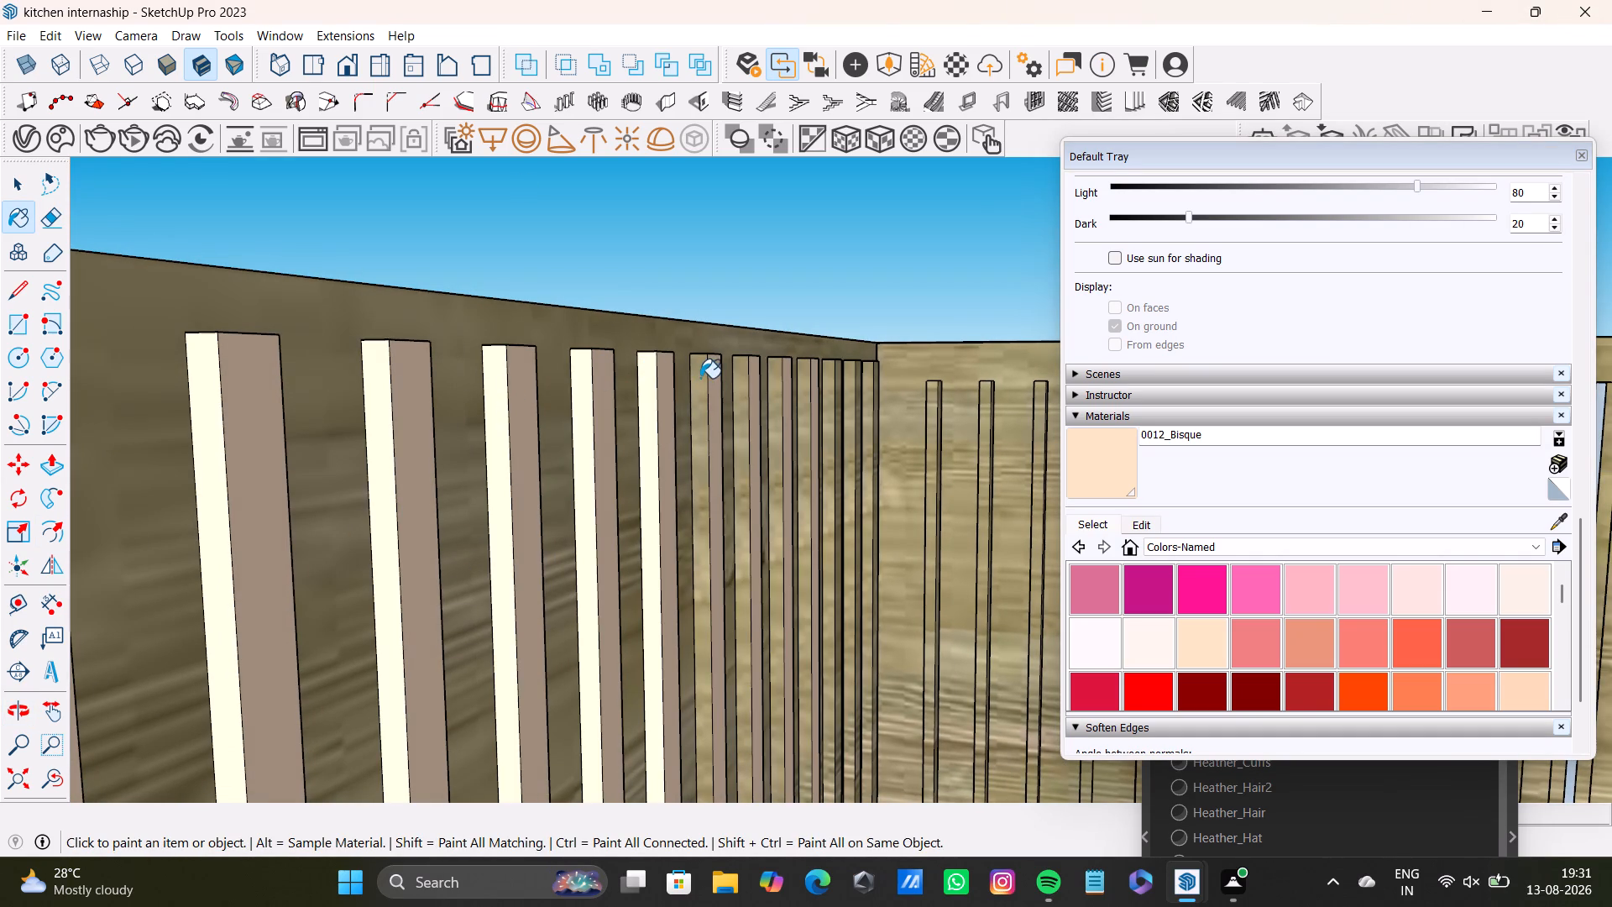
pyautogui.click(700, 378)
pyautogui.click(744, 376)
pyautogui.click(772, 368)
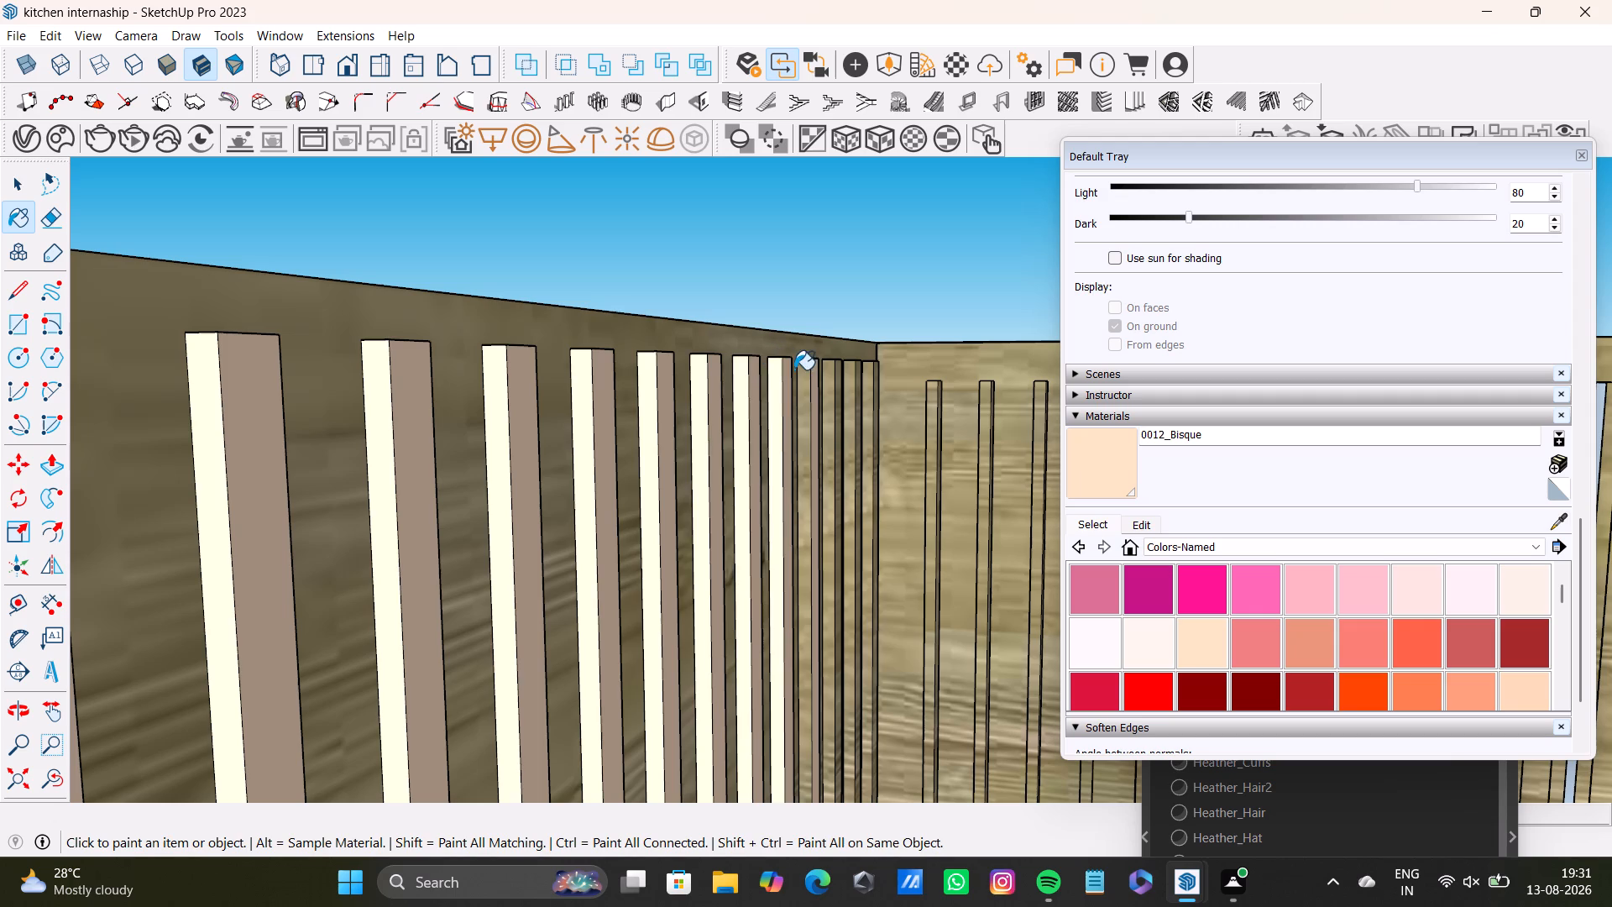
pyautogui.click(807, 371)
# Paint the sixty-fourth slat's top face and the sixty-fifth slat's top, side and front faces with 0012_Bisque.
pyautogui.moveTo(838, 427); pyautogui.dragTo(567, 697, button='middle')
pyautogui.scroll(2, 681, 527)
pyautogui.click(863, 326)
pyautogui.click(938, 291)
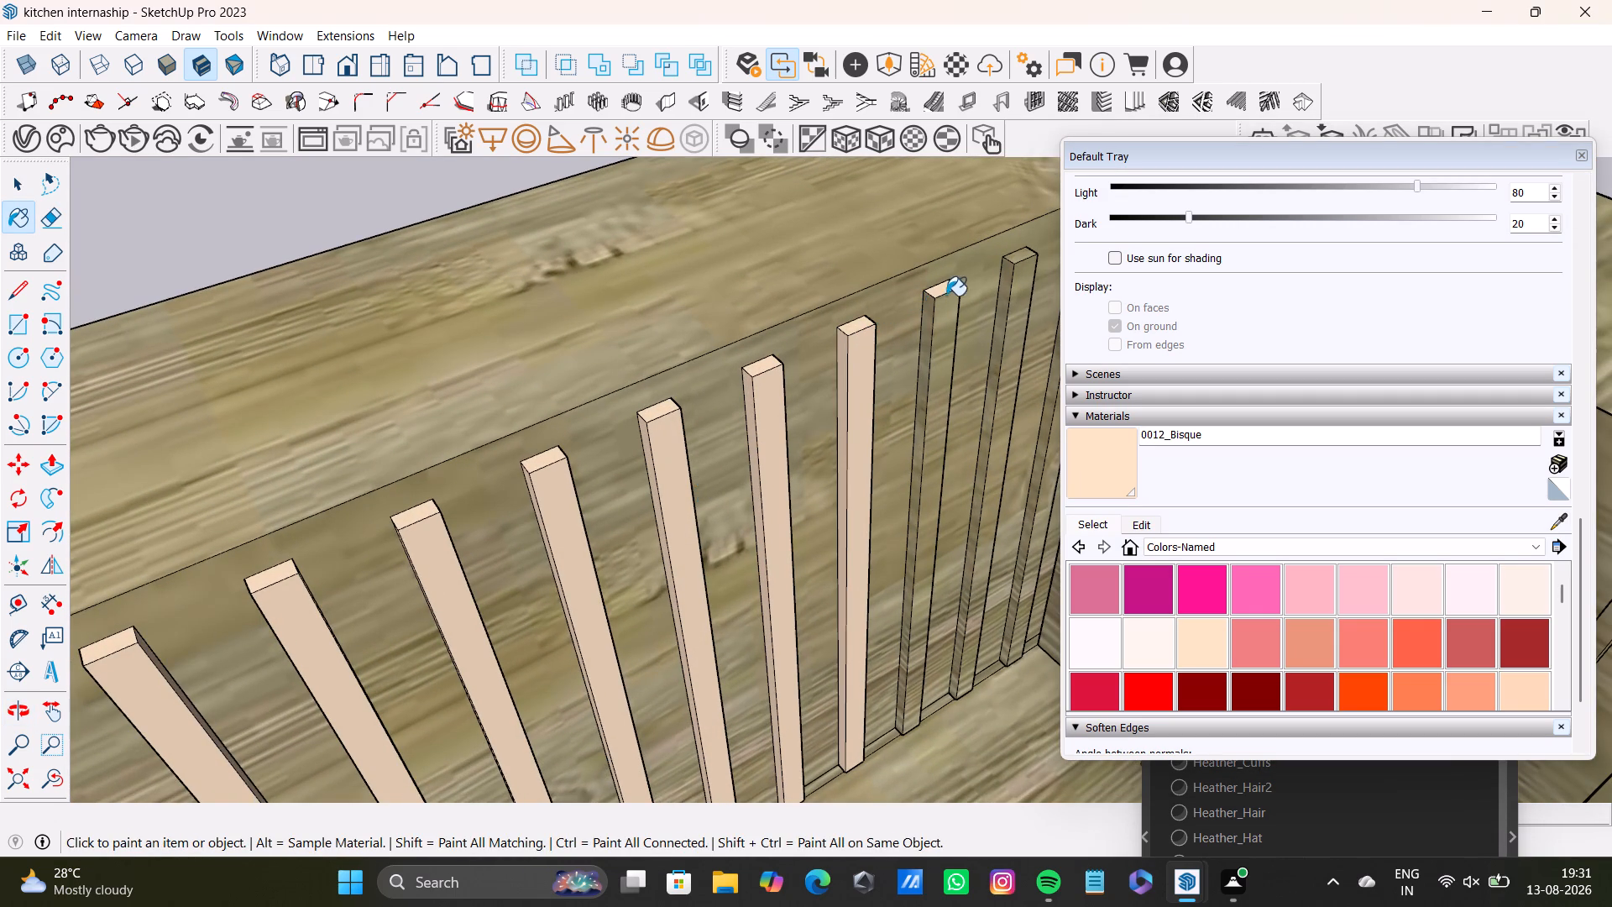
pyautogui.click(927, 311)
pyautogui.click(944, 321)
pyautogui.scroll(-3, 943, 386)
pyautogui.moveTo(957, 409); pyautogui.dragTo(837, 420, button='middle')
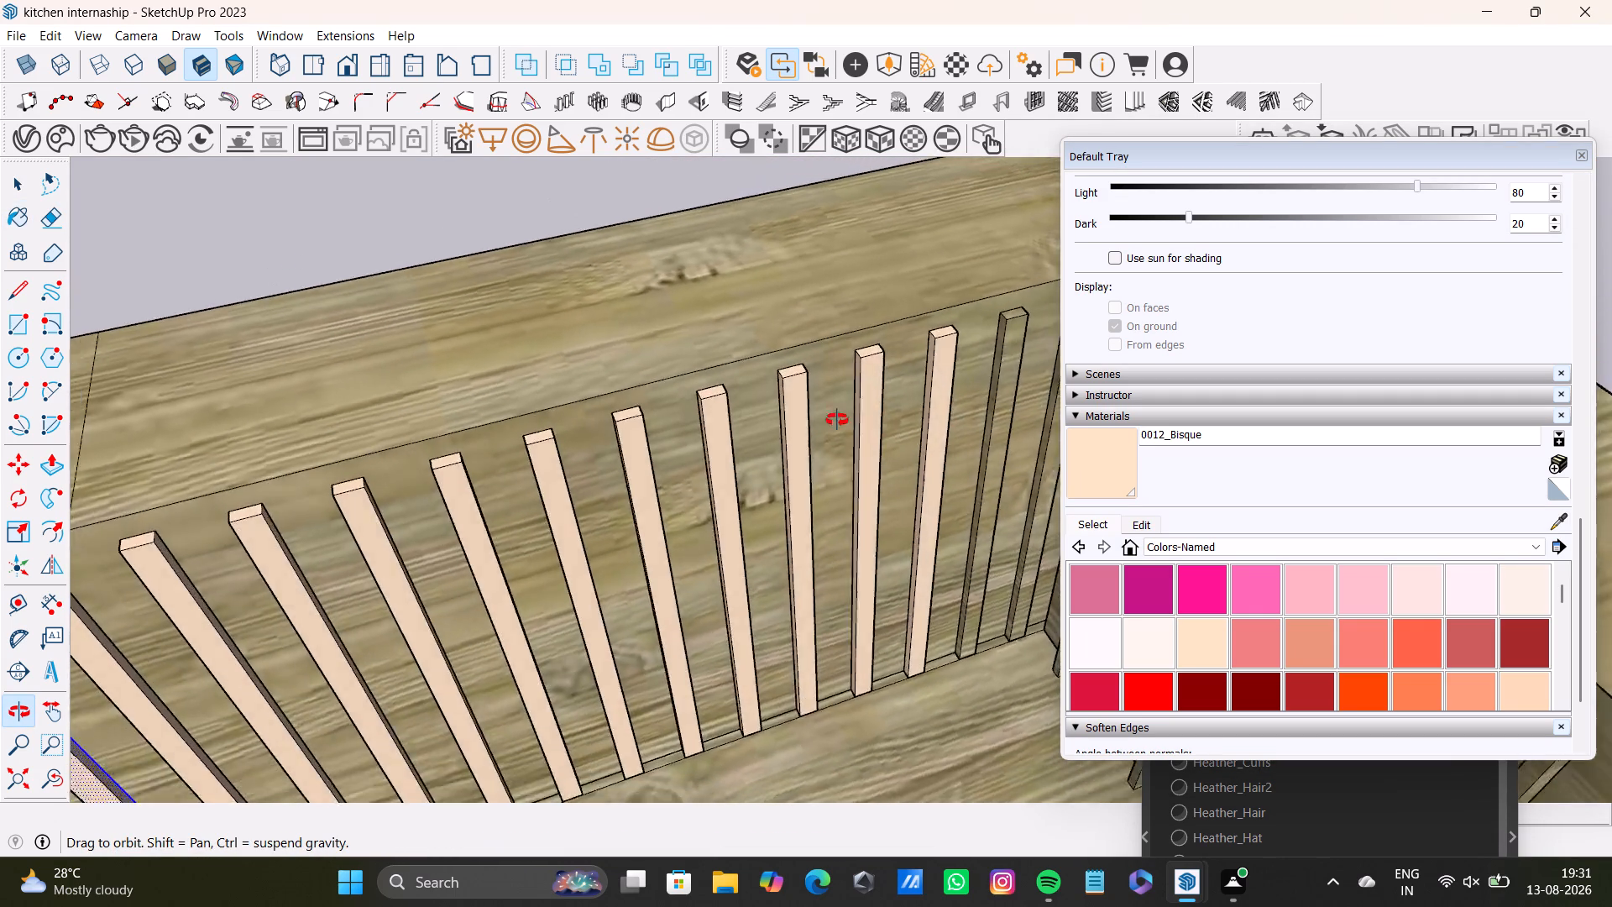
# Paint the remaining side faces of the sixty-fourth and sixty-fifth door-wall slats and the sixty-sixth slat's front, side and top faces with 0012_Bisque.
pyautogui.moveTo(837, 420); pyautogui.dragTo(445, 338, button='middle')
pyautogui.scroll(2, 877, 419)
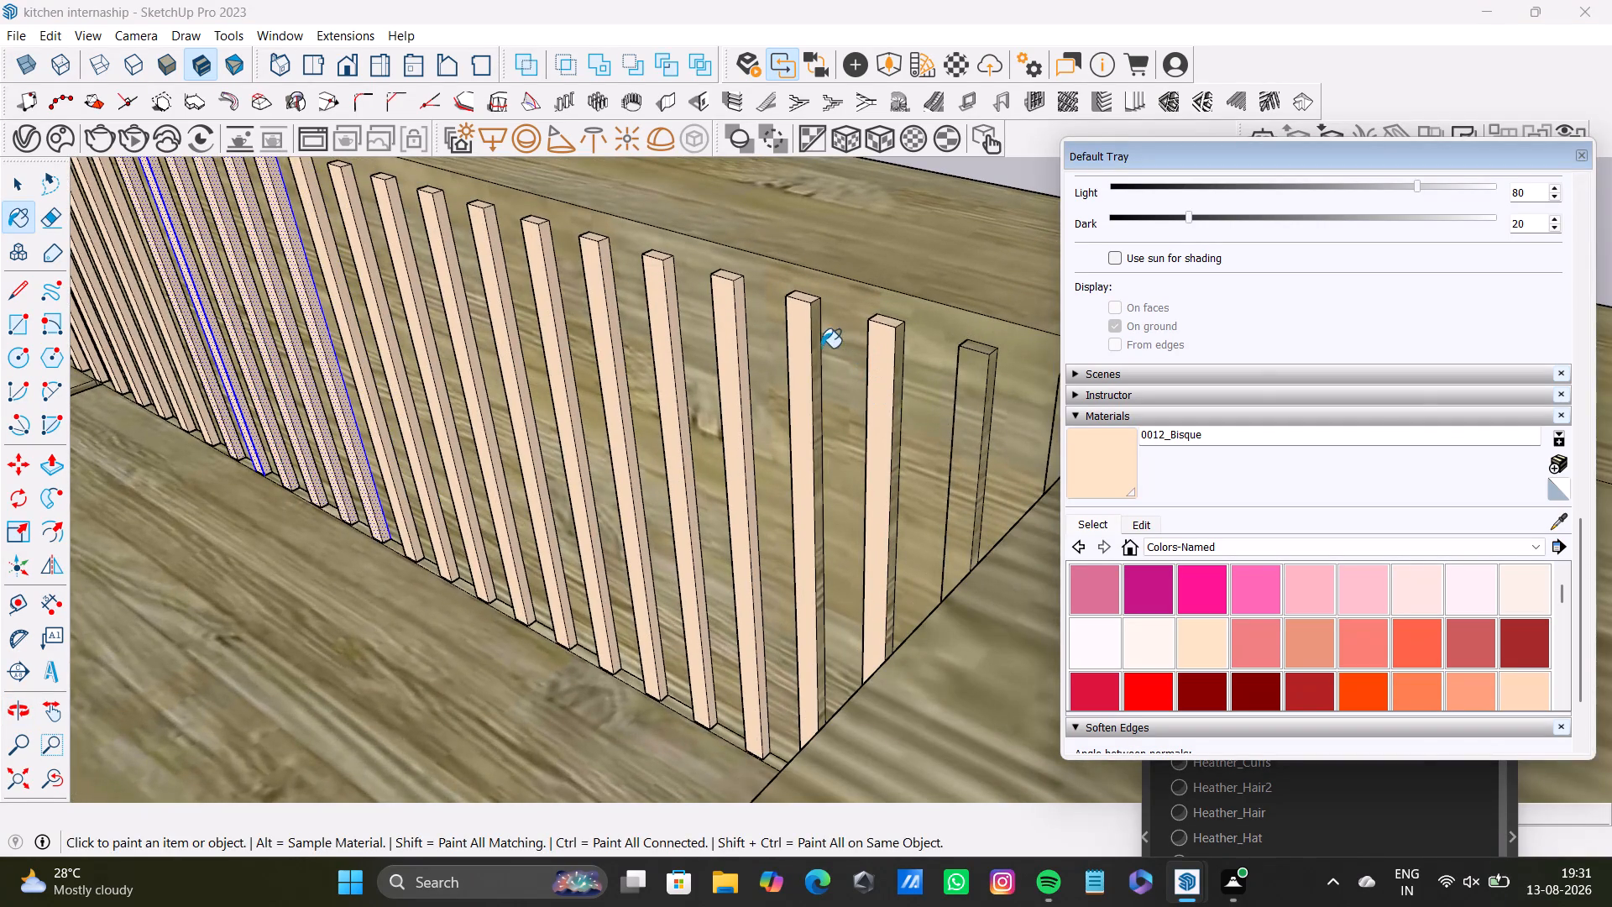
pyautogui.click(819, 349)
pyautogui.click(898, 387)
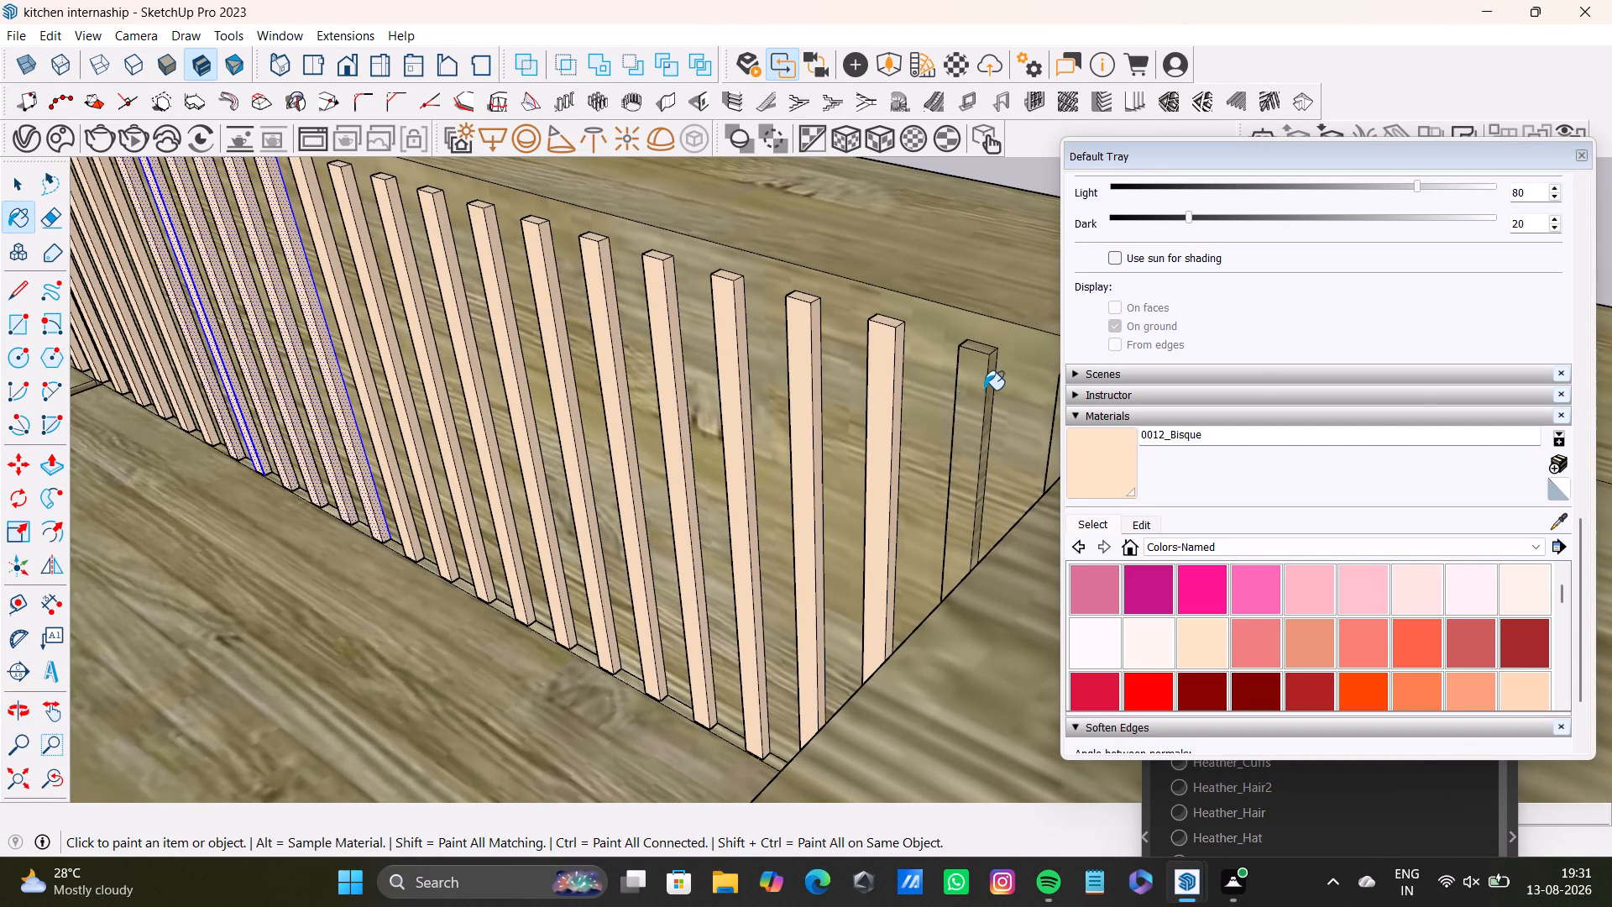
pyautogui.click(984, 390)
pyautogui.click(988, 355)
pyautogui.click(992, 371)
pyautogui.click(987, 357)
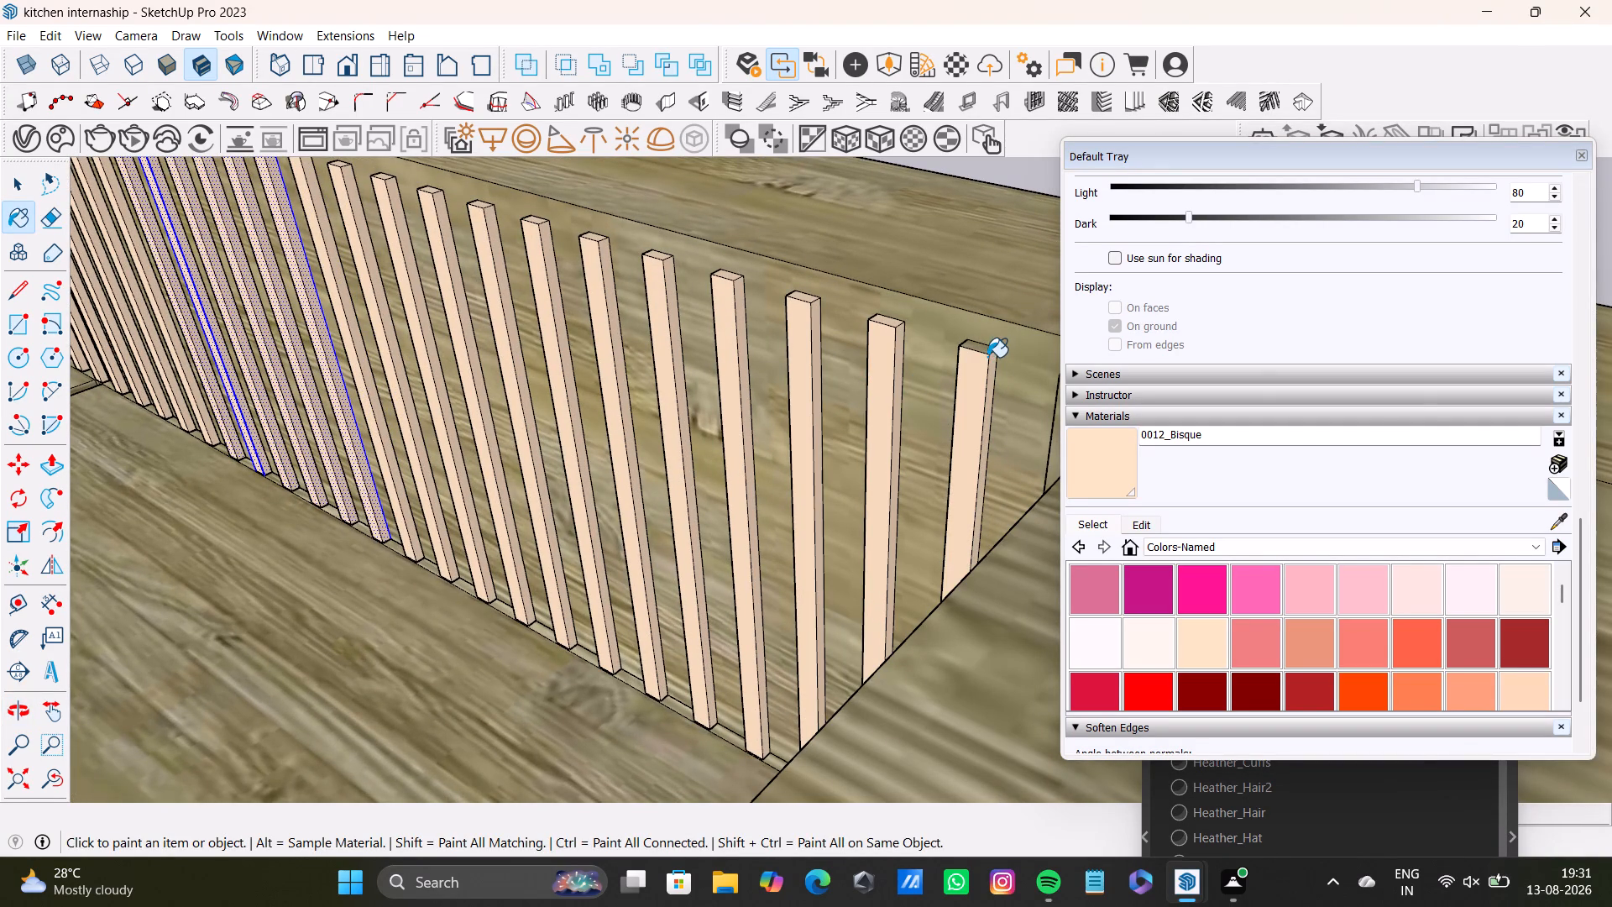
pyautogui.click(990, 350)
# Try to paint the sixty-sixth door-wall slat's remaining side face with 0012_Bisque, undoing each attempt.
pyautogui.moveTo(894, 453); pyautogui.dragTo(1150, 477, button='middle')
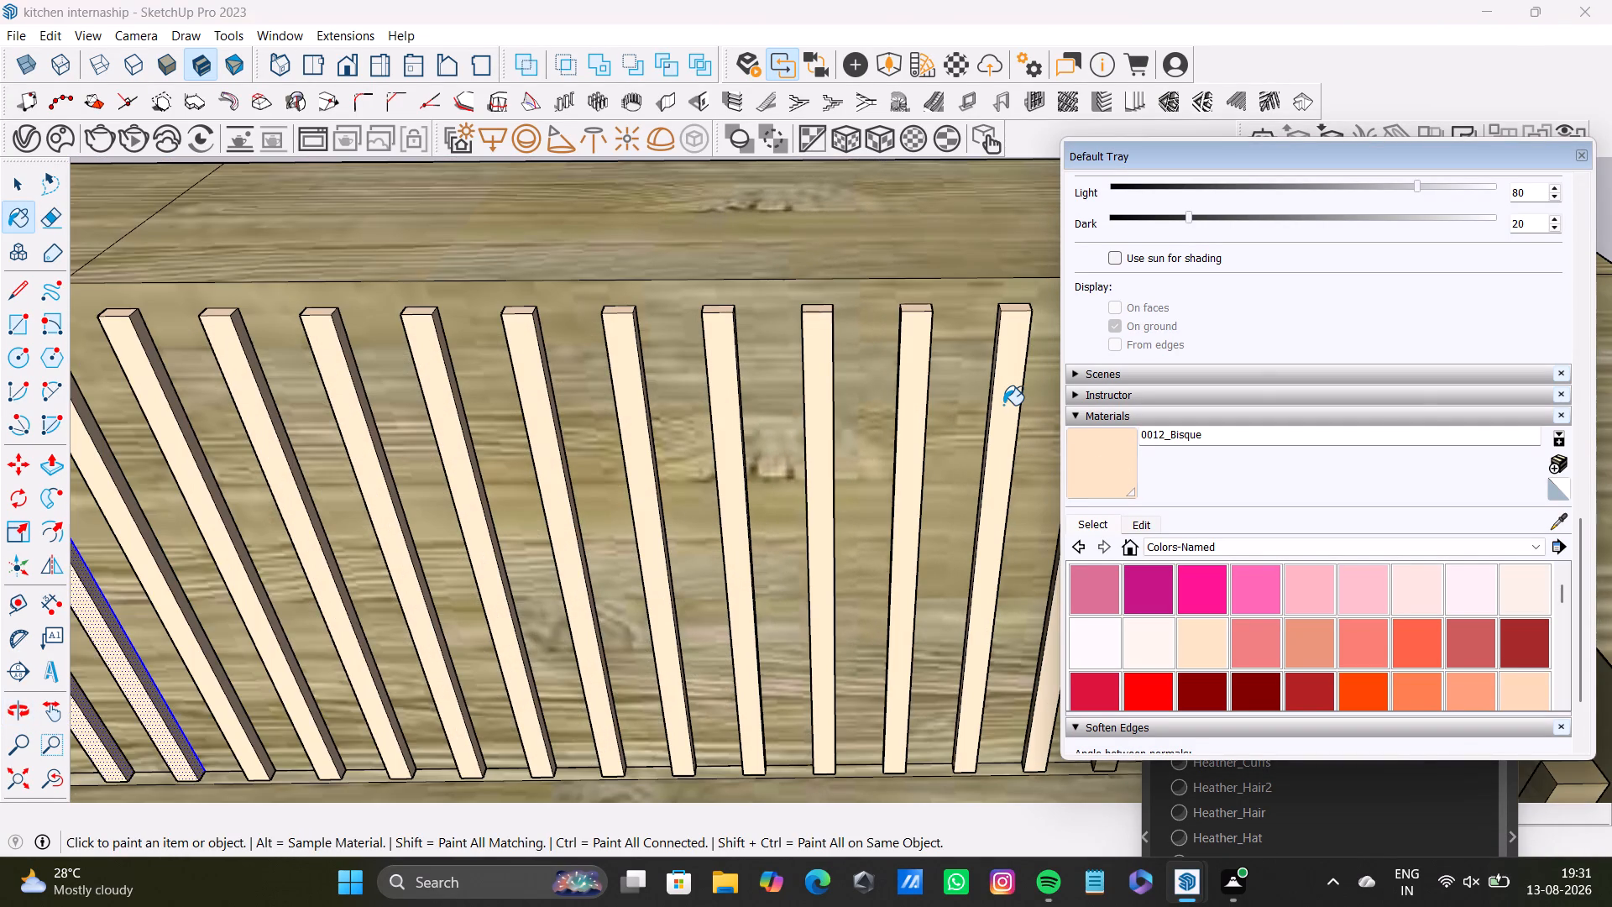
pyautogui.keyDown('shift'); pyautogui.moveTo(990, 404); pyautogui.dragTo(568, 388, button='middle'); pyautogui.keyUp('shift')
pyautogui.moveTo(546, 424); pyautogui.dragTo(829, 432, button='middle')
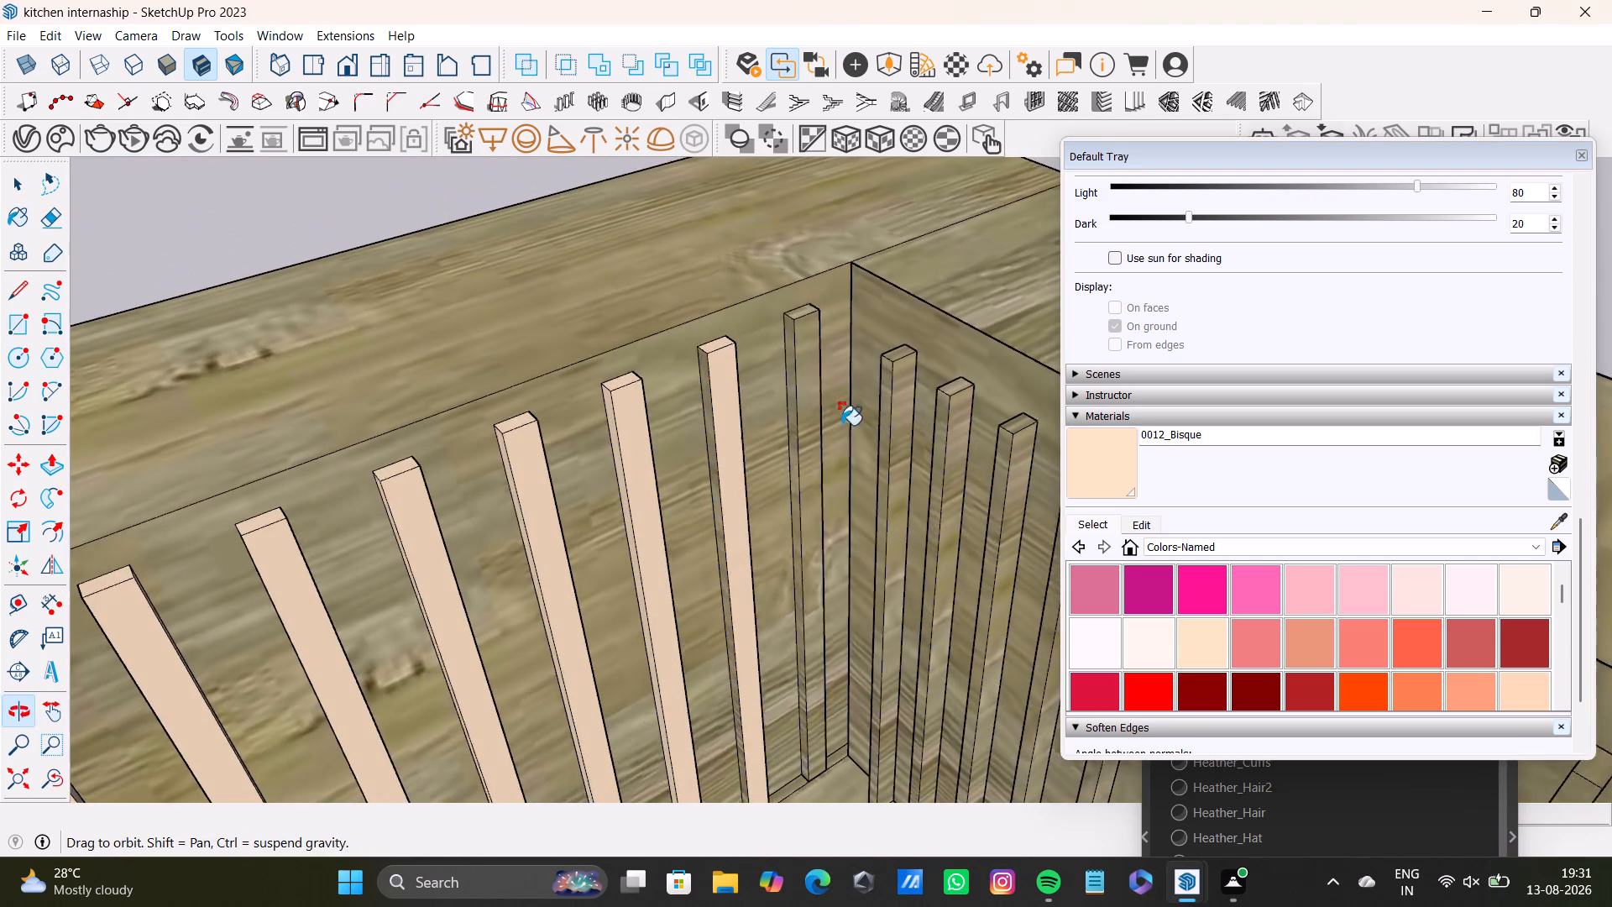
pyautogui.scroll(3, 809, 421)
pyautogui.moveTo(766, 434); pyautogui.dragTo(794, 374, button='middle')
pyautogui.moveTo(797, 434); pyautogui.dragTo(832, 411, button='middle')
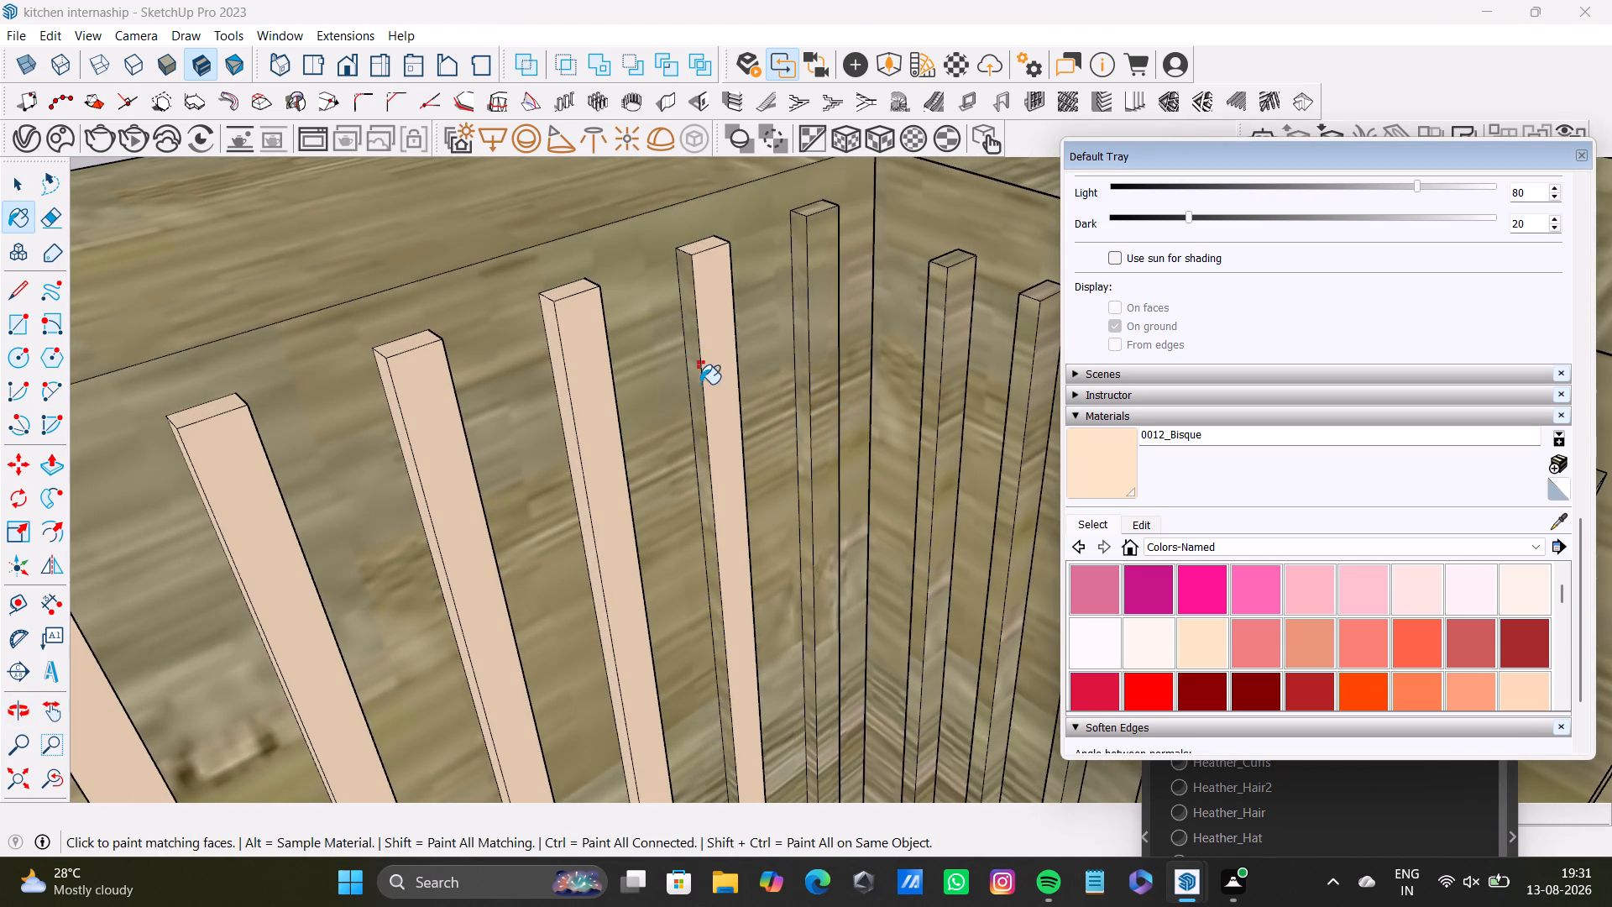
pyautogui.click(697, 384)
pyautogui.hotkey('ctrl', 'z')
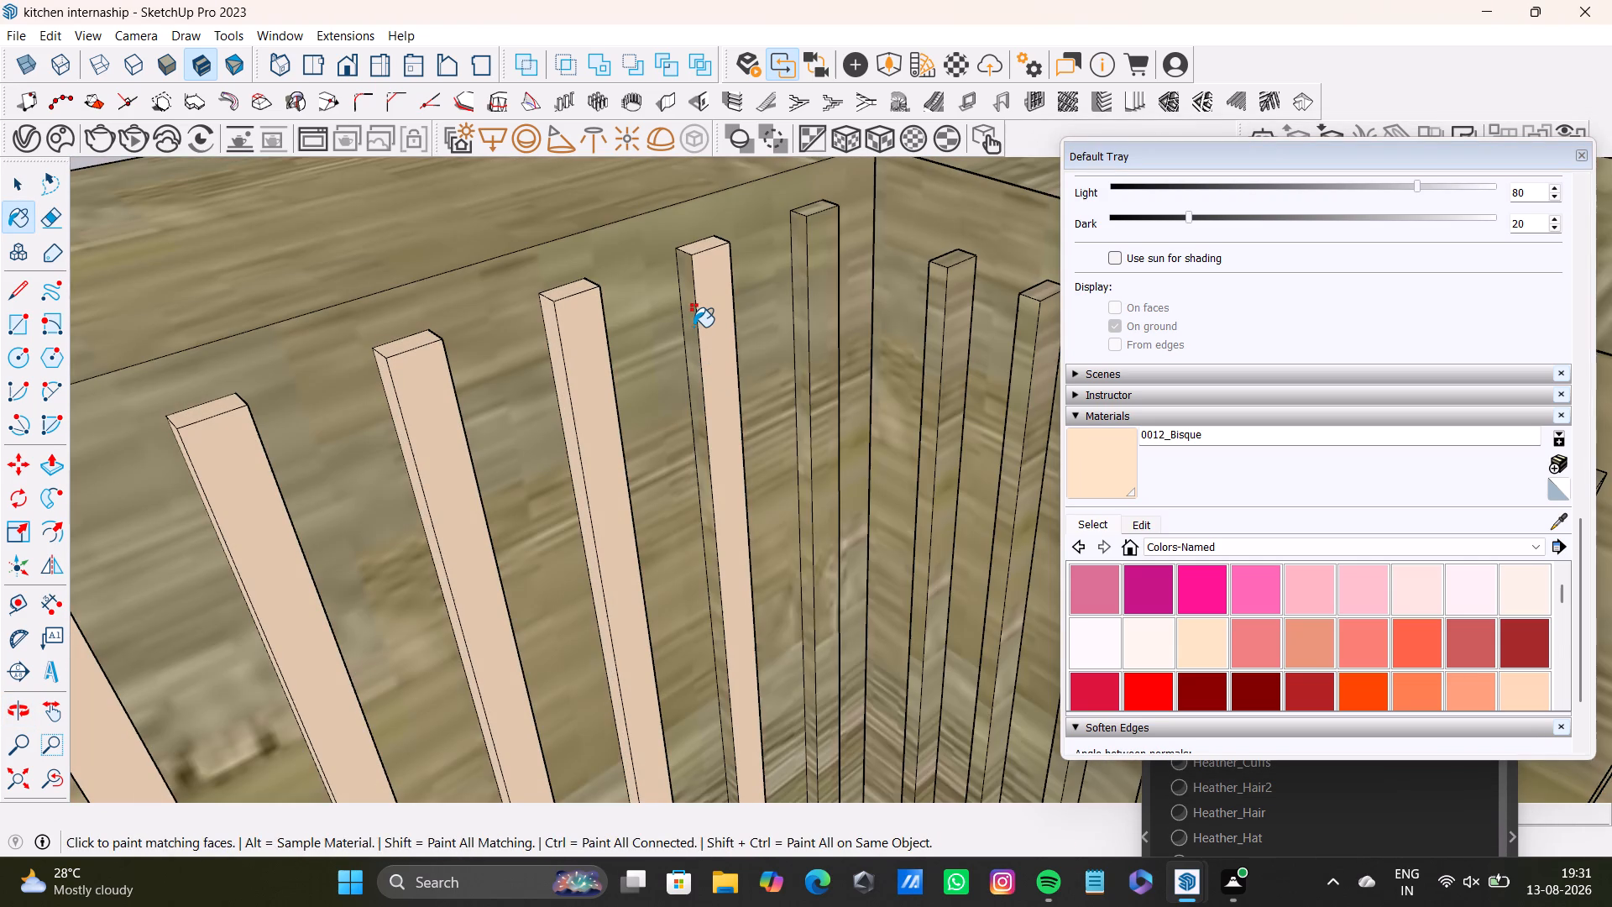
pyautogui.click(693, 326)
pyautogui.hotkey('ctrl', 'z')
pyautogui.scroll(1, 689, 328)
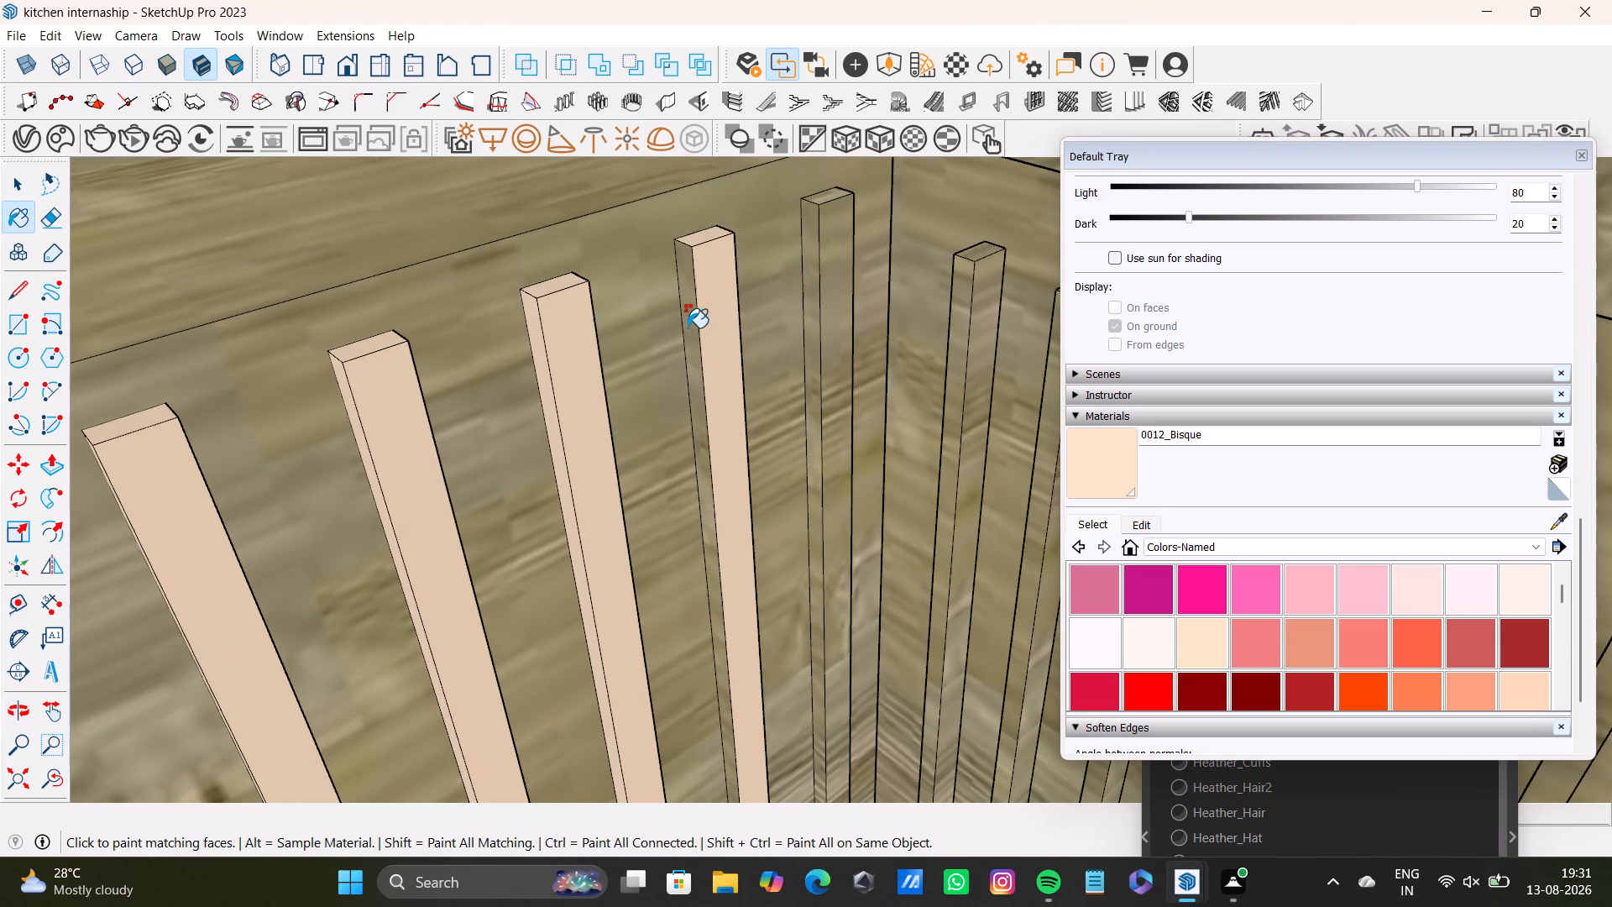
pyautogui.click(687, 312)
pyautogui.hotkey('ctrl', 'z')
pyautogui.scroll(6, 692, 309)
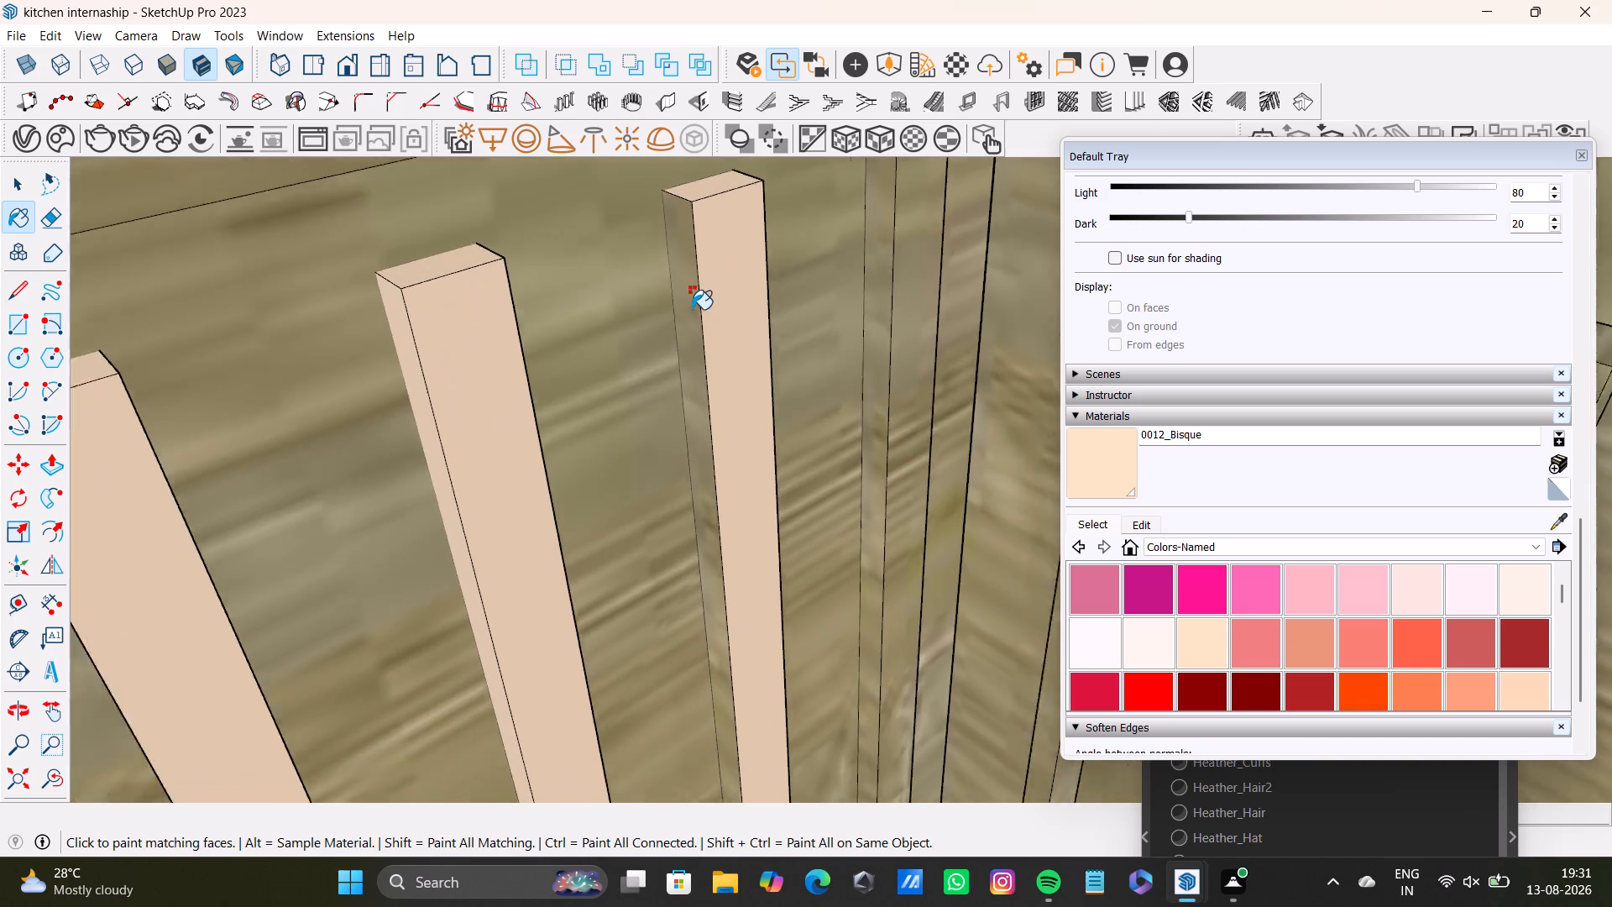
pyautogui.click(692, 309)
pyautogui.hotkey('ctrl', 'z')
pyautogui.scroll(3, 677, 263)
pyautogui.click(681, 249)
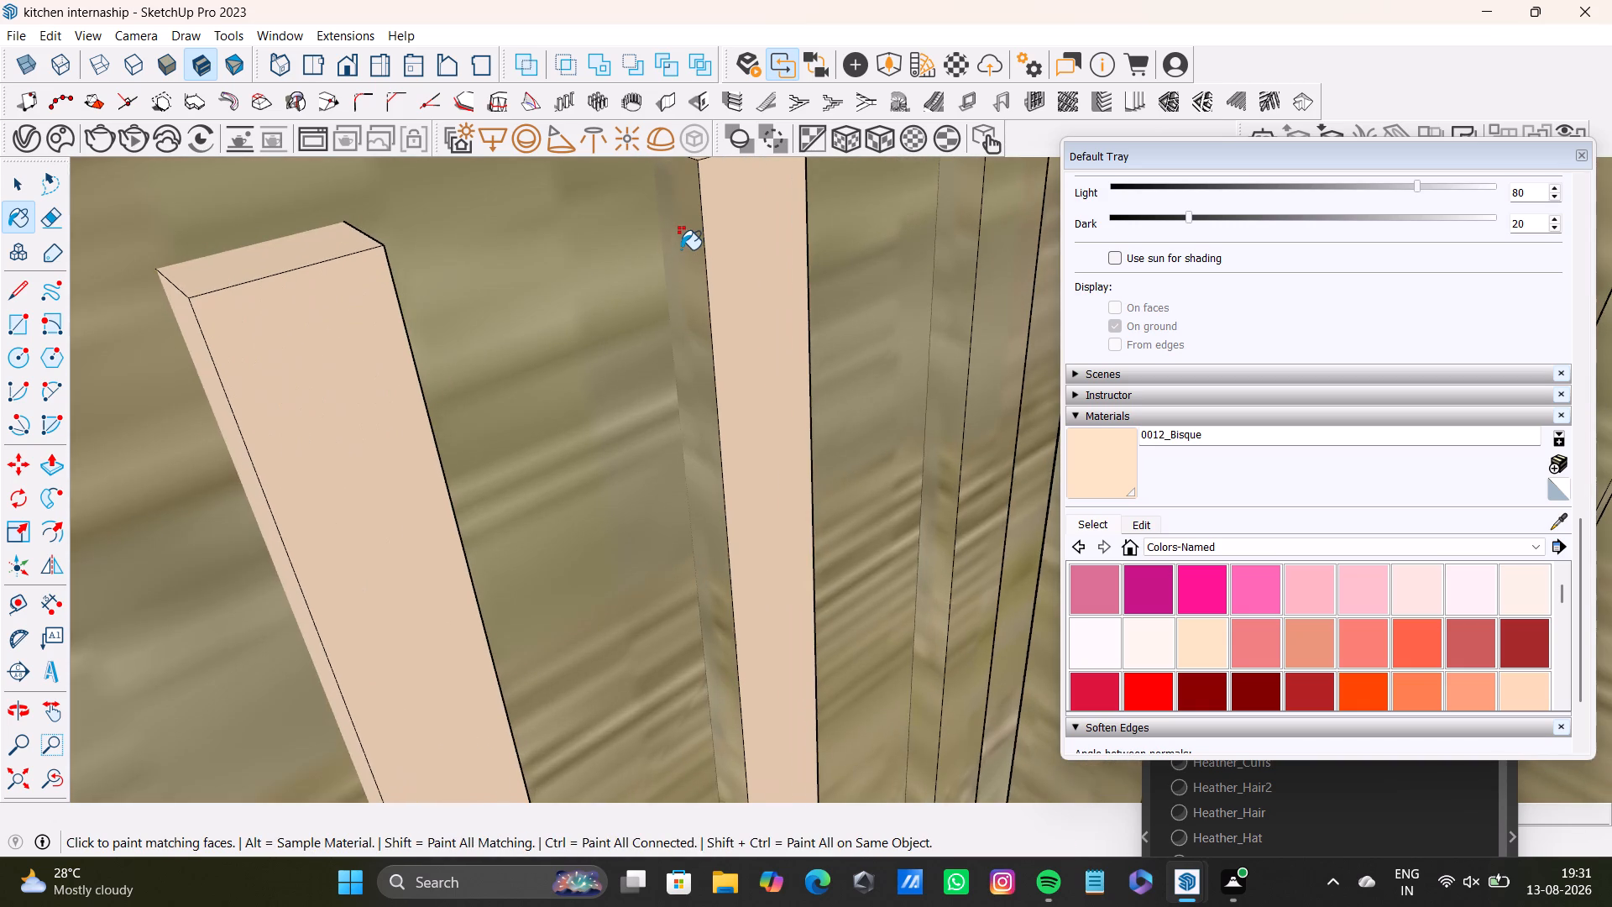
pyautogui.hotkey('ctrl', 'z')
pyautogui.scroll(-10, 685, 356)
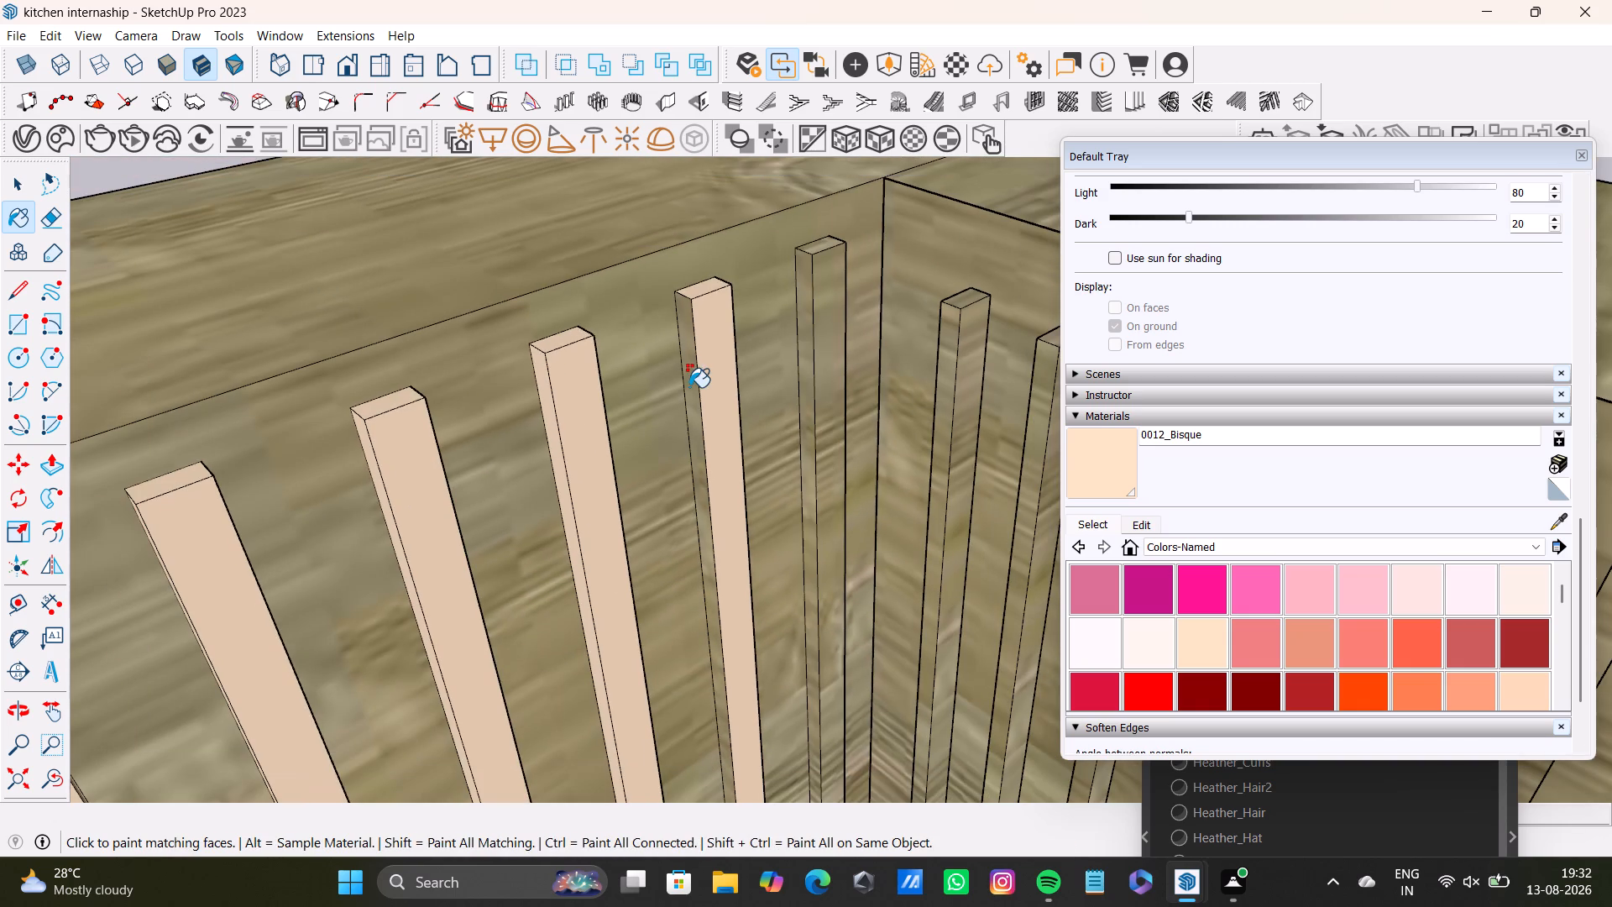
# Paint the sixty-sixth door-wall slat's remaining side face and the last corner slat's side, front and top faces with 0012_Bisque.
pyautogui.press('space')
pyautogui.click(694, 388)
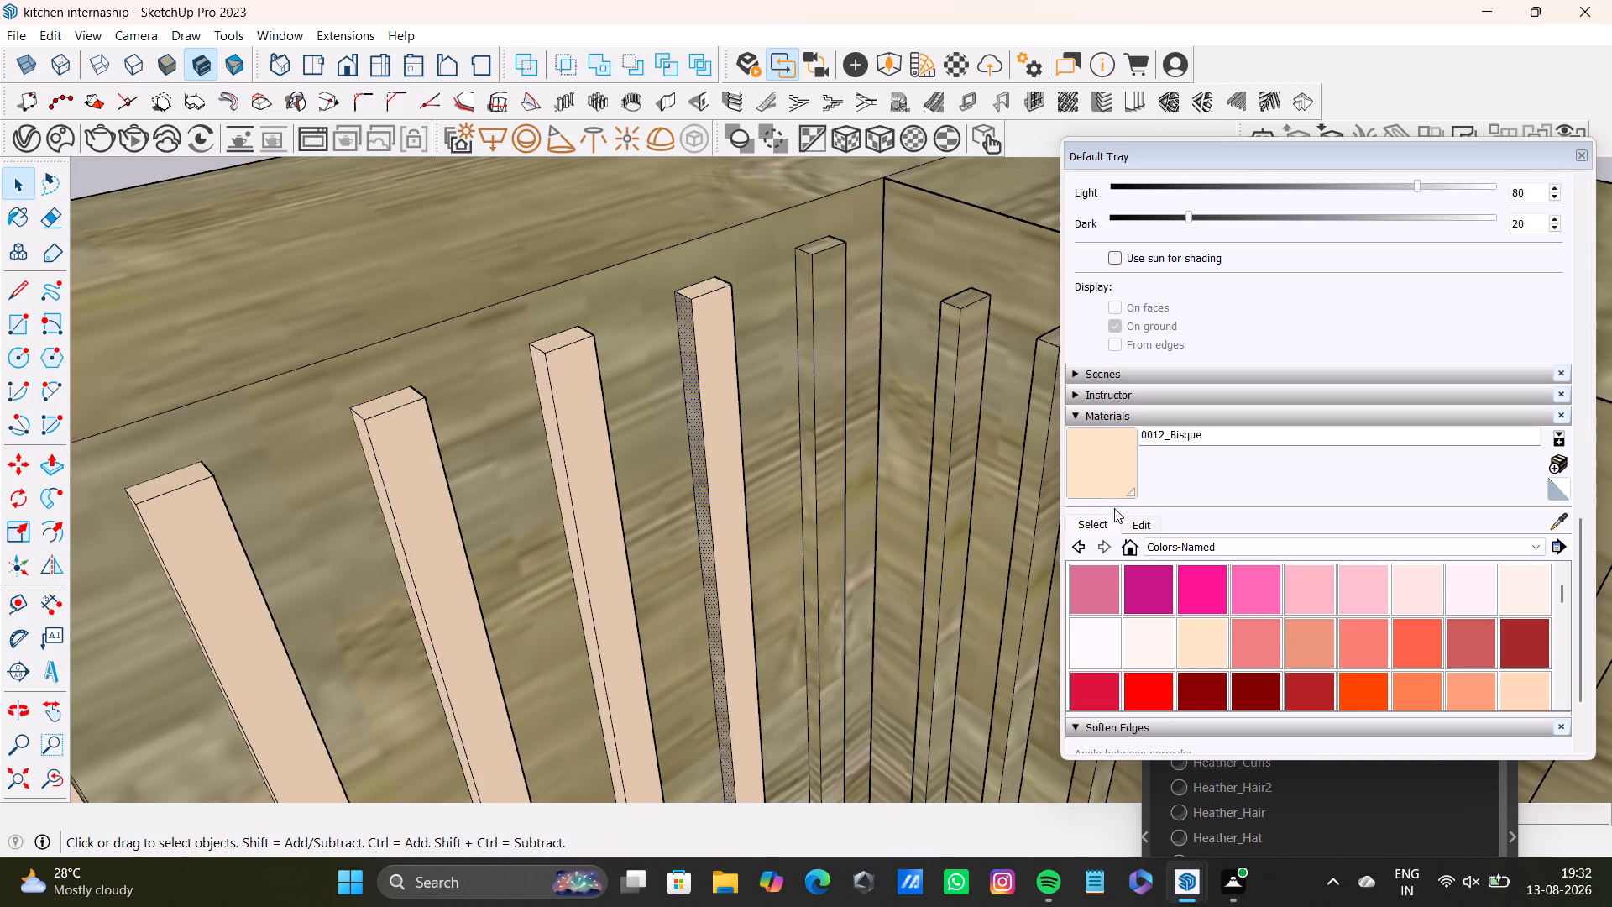
pyautogui.click(1085, 452)
pyautogui.click(688, 375)
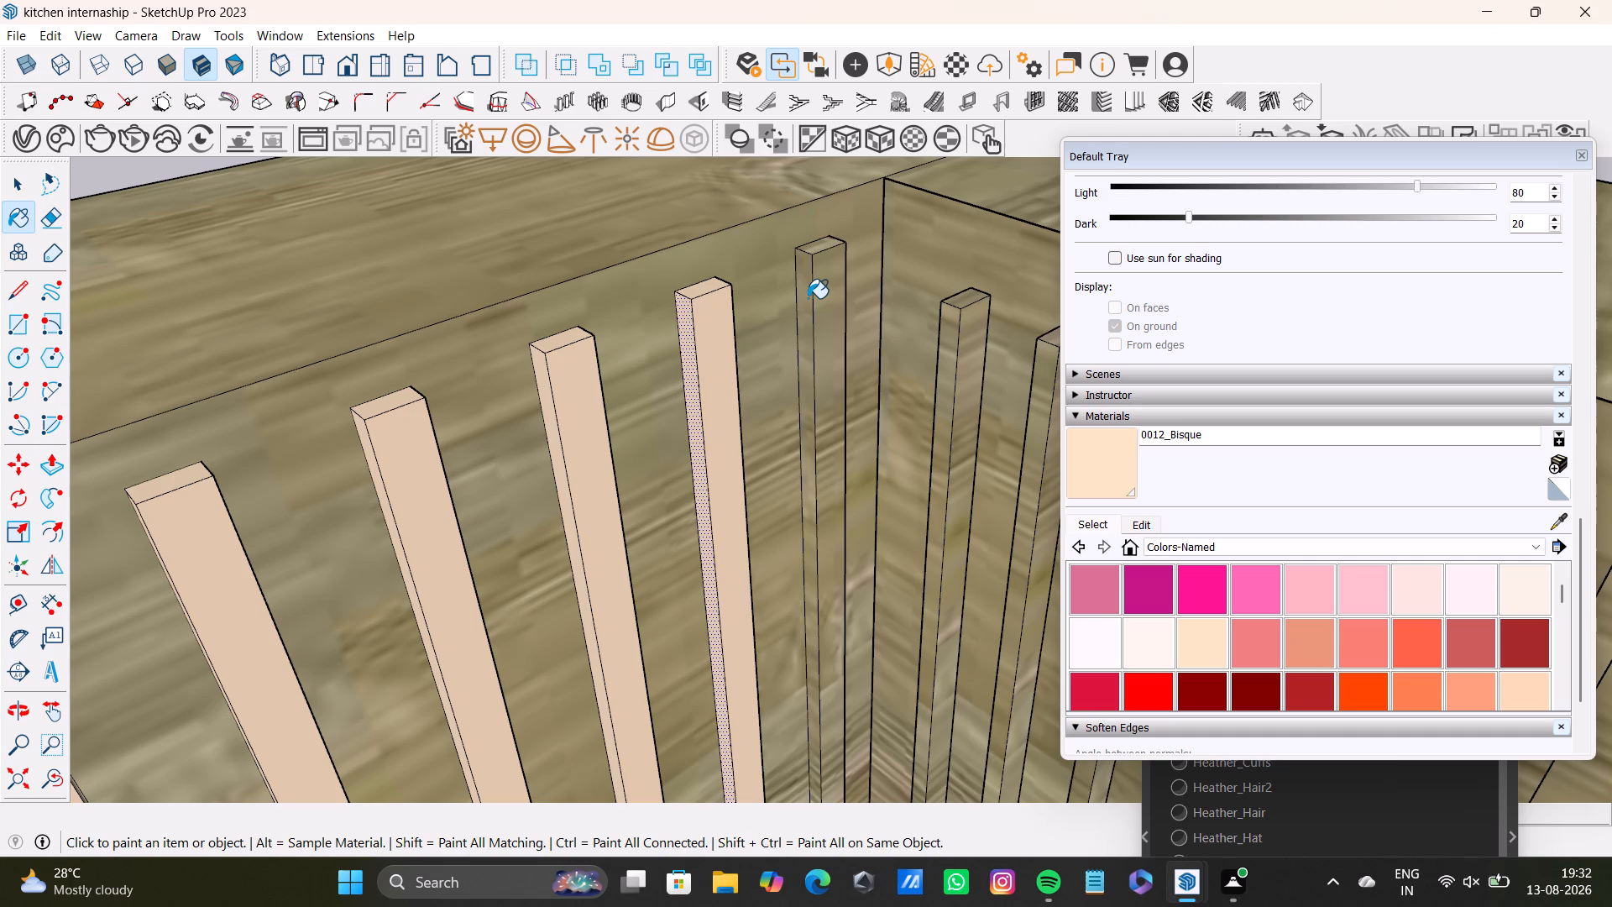
pyautogui.click(808, 298)
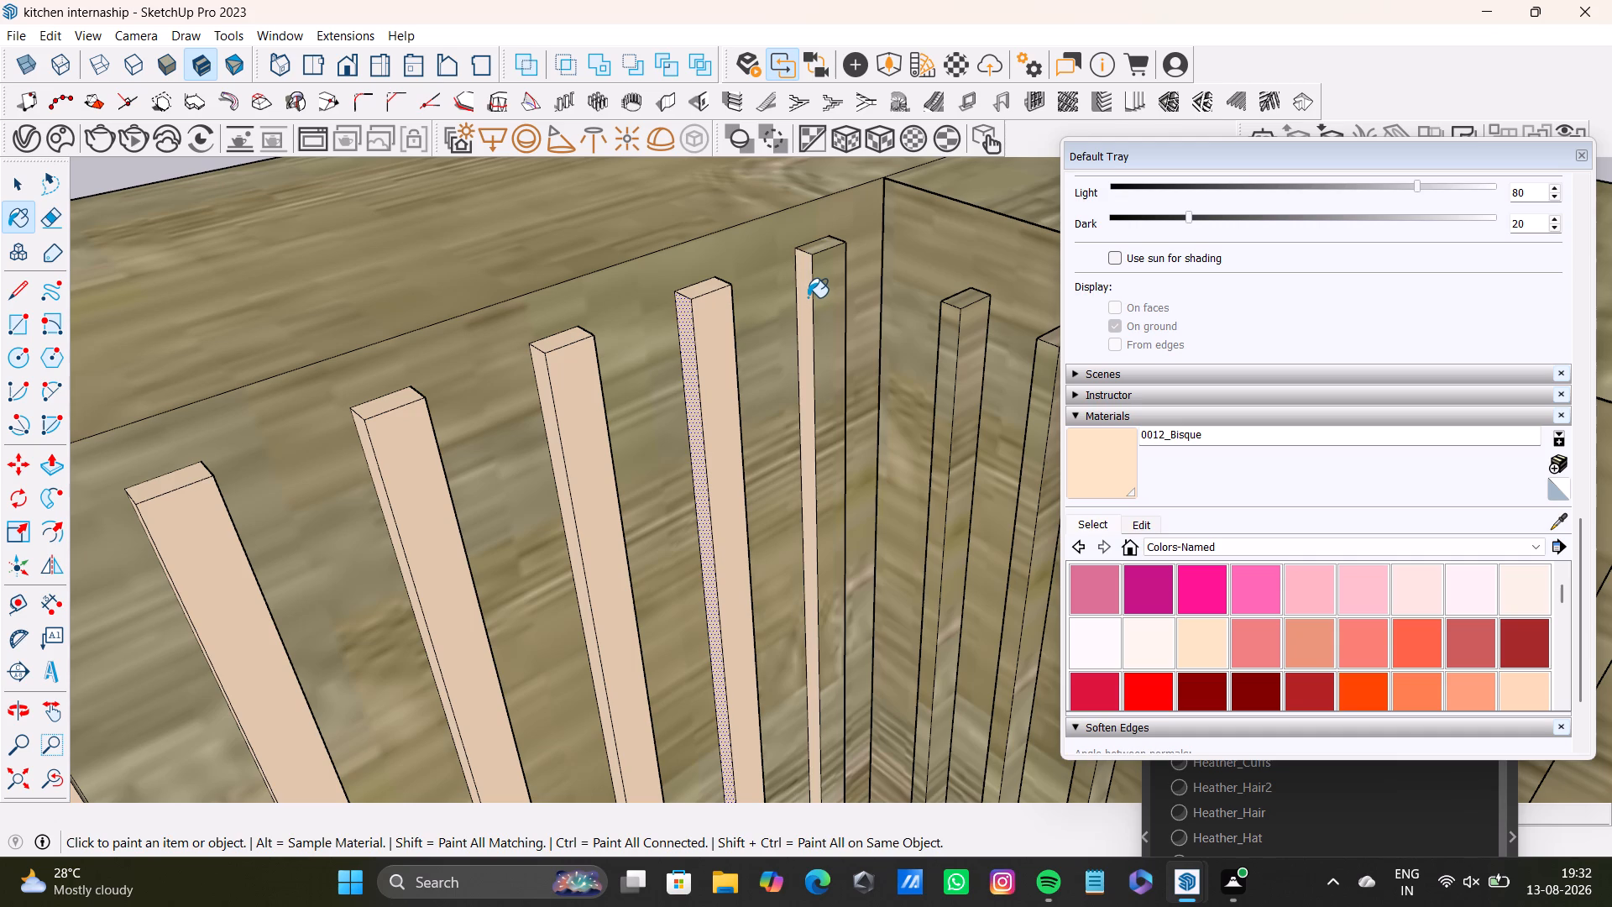
pyautogui.click(826, 301)
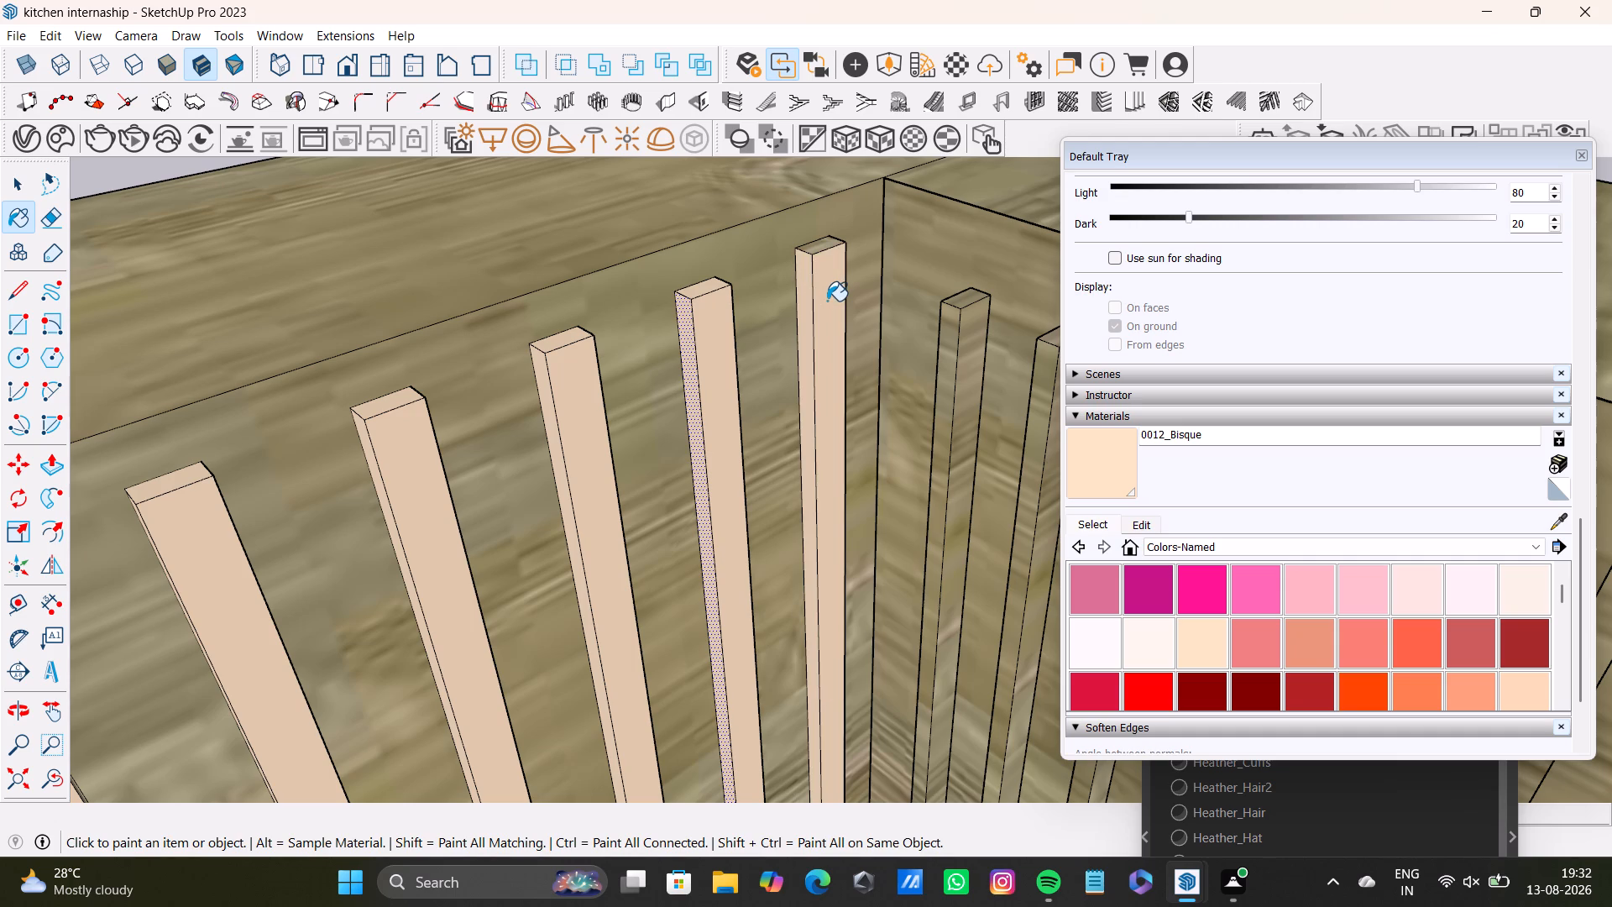
pyautogui.click(823, 245)
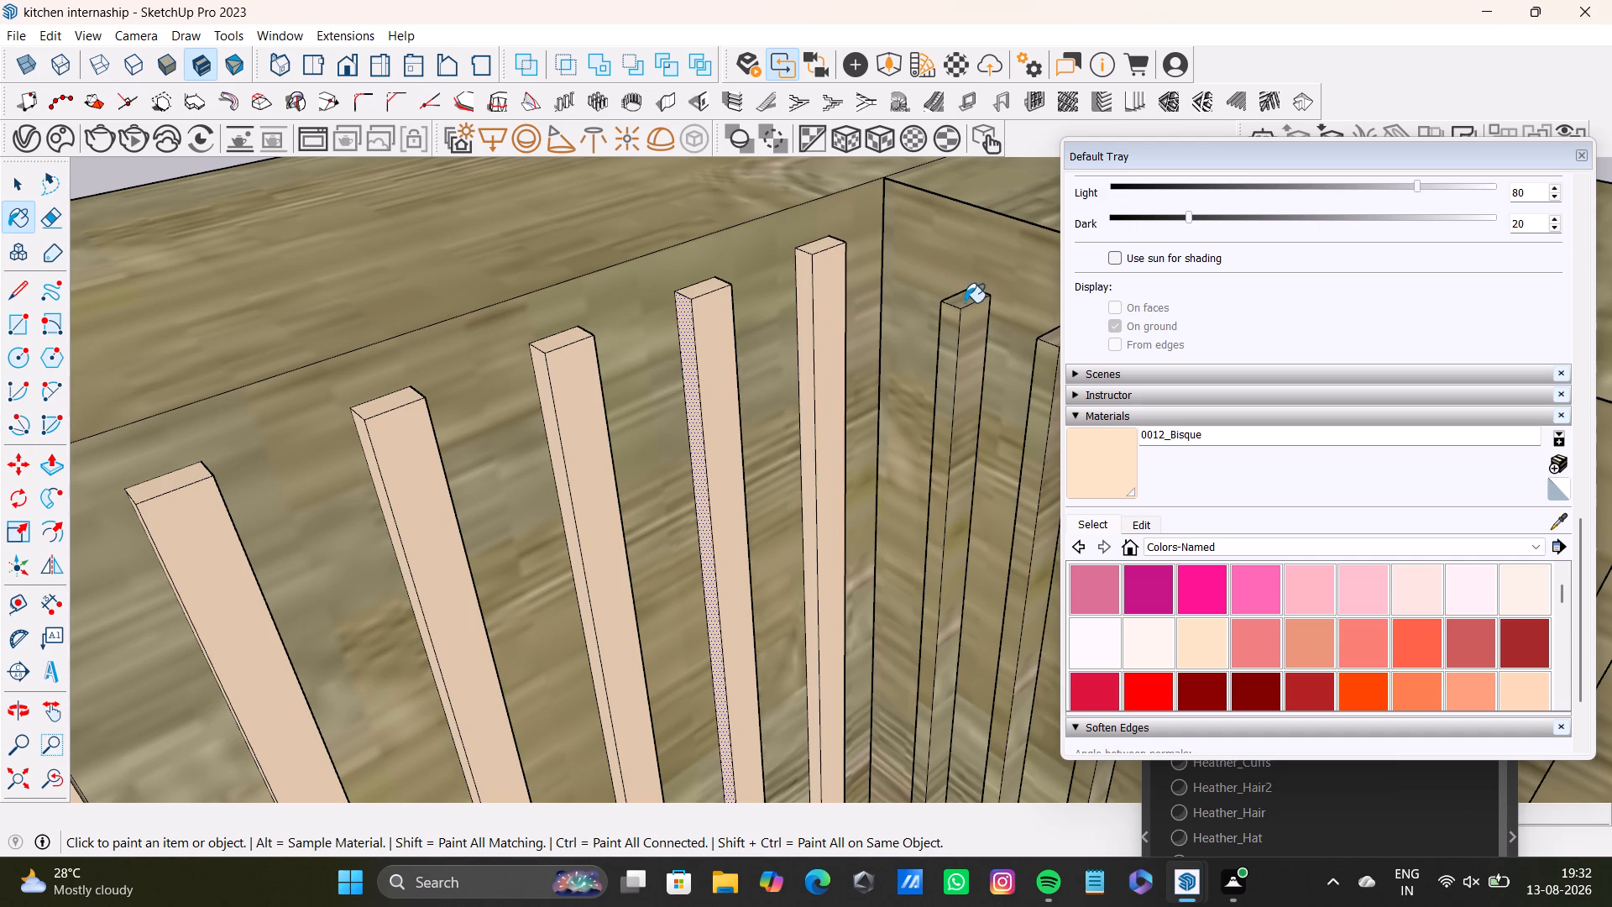
# Paint the top, front and both side faces of the adjoining wall's first slat beside the corner with 0012_Bisque.
pyautogui.click(965, 302)
pyautogui.click(955, 317)
pyautogui.click(971, 323)
pyautogui.moveTo(952, 420); pyautogui.dragTo(1253, 528, button='middle')
pyautogui.moveTo(817, 364); pyautogui.dragTo(1093, 369, button='middle')
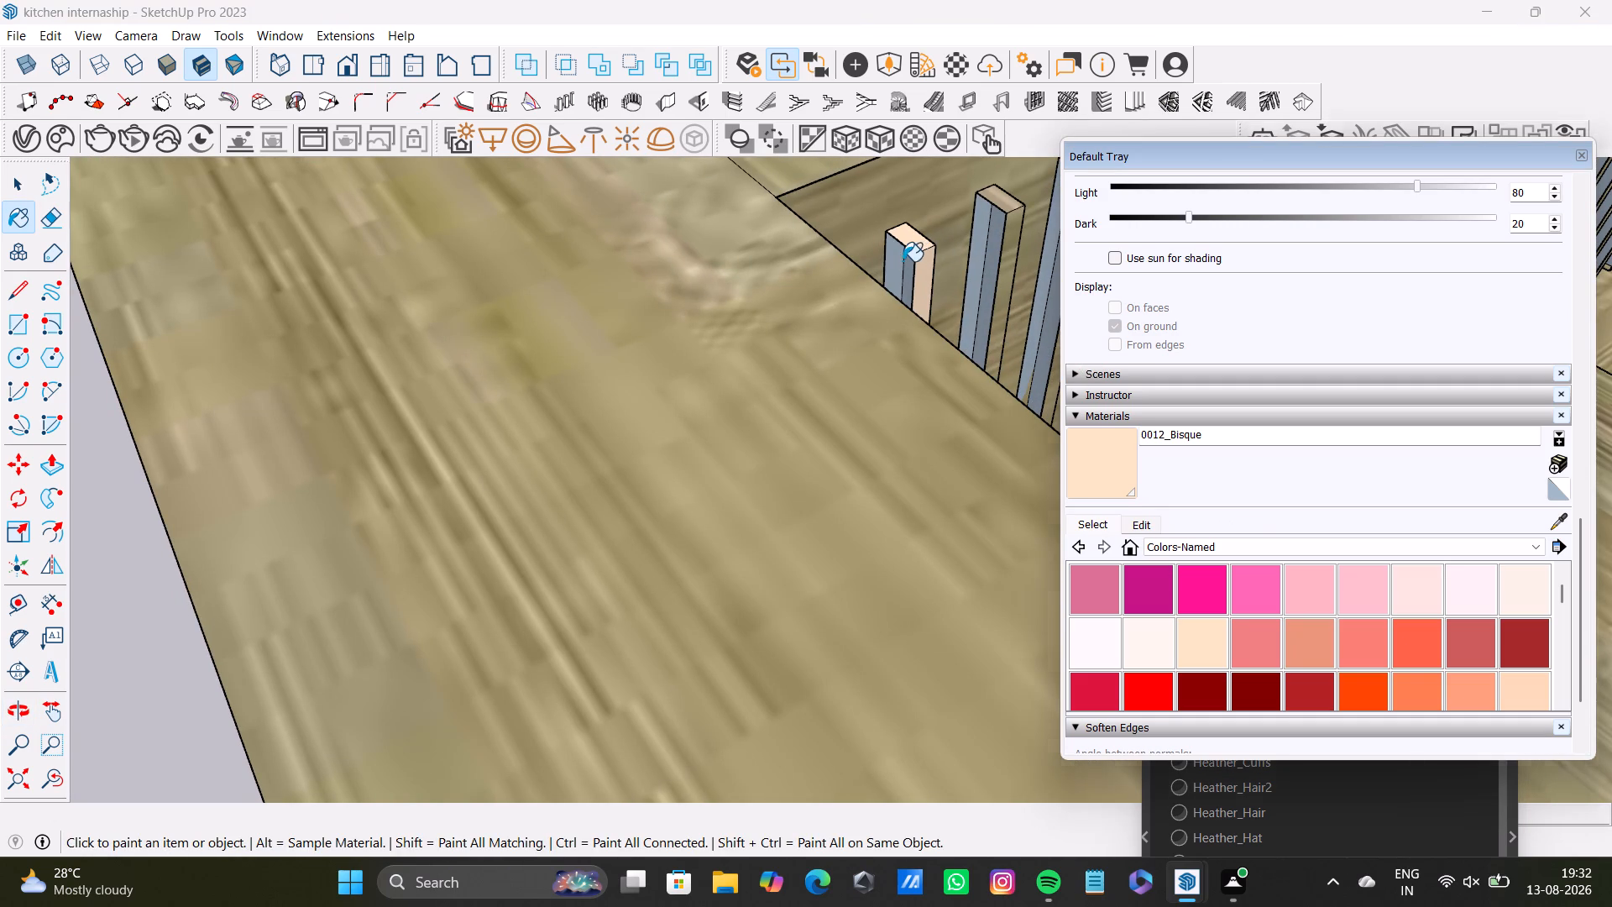
pyautogui.click(903, 261)
pyautogui.click(894, 254)
# Paint the top, front and side faces of the adjoining wall's second and third slats with 0012_Bisque.
pyautogui.moveTo(935, 329); pyautogui.dragTo(563, 306, button='middle')
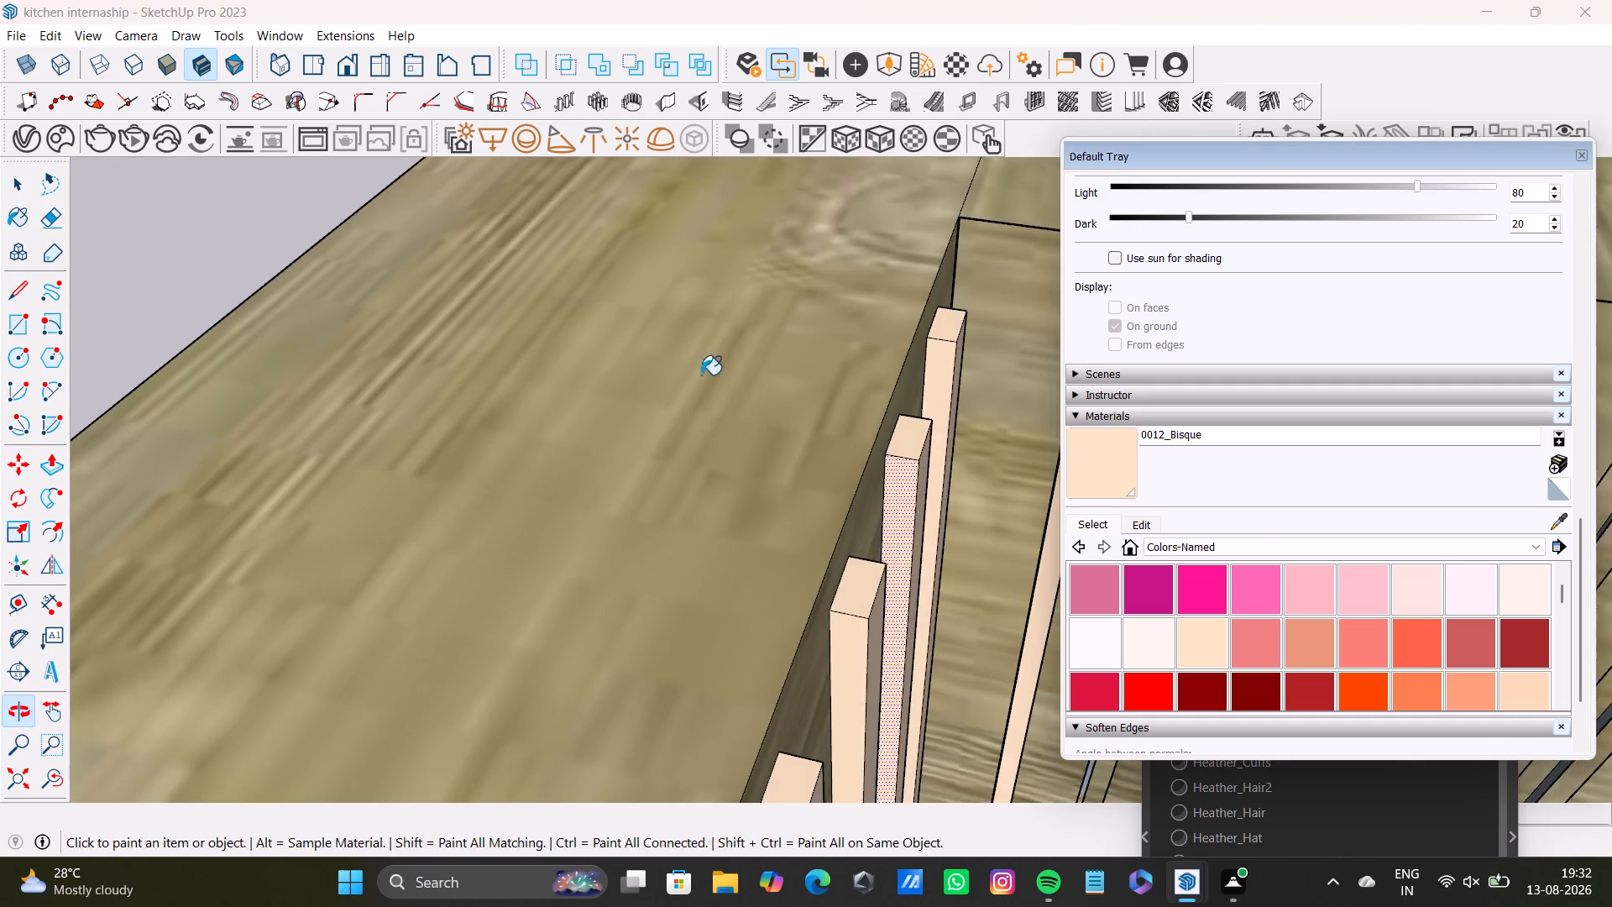
pyautogui.scroll(-13, 713, 377)
pyautogui.scroll(5, 929, 429)
pyautogui.click(923, 410)
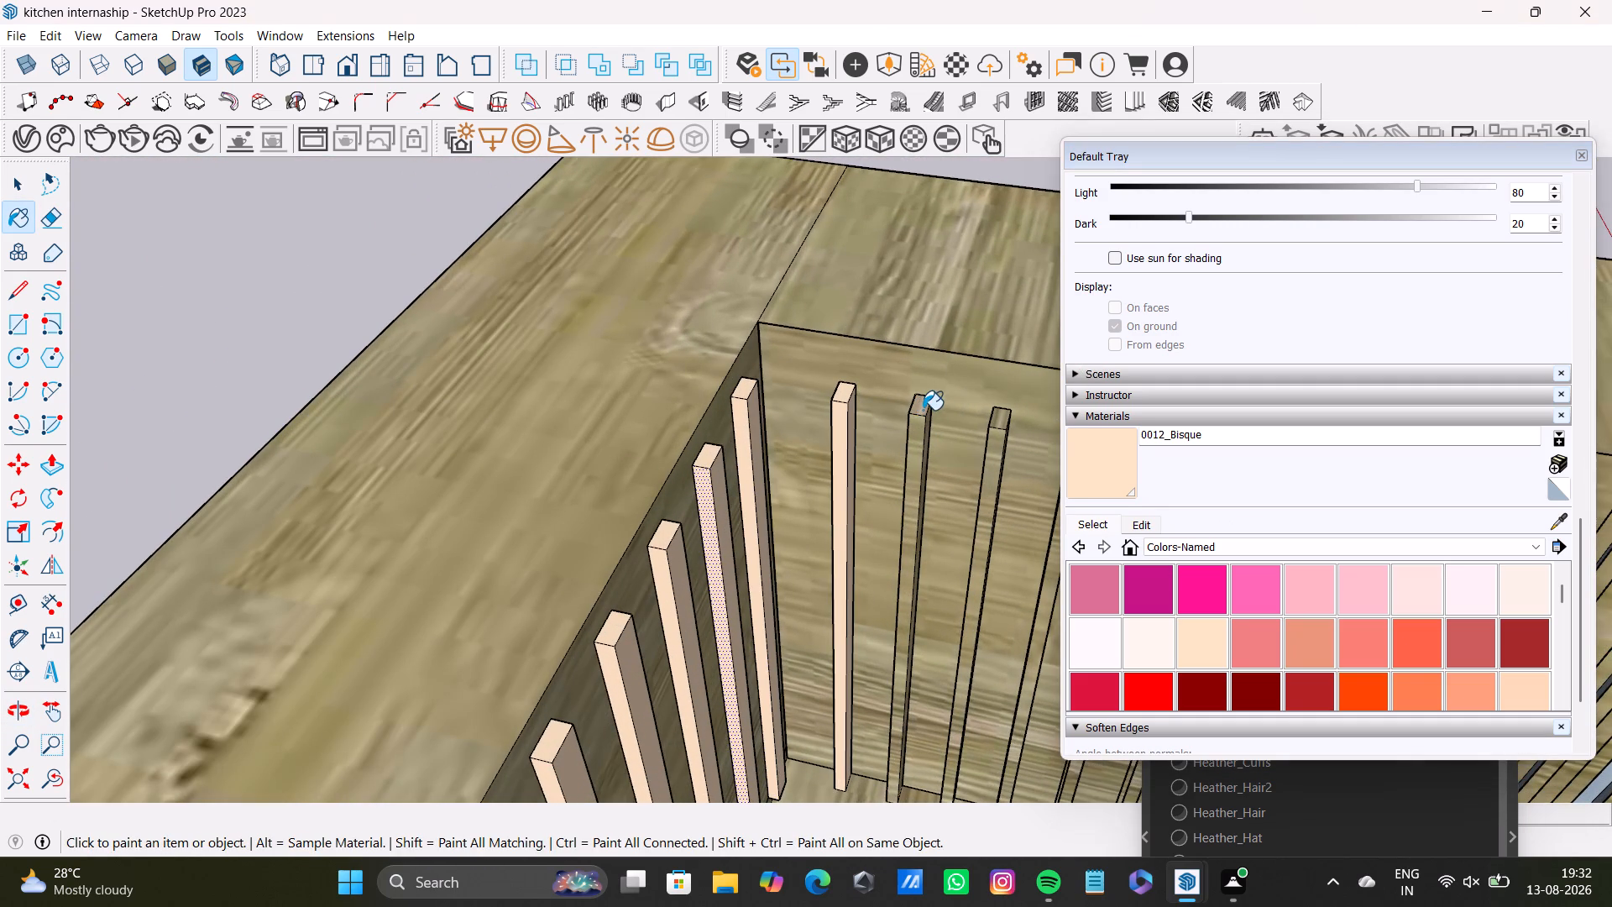
pyautogui.click(916, 436)
pyautogui.click(1002, 422)
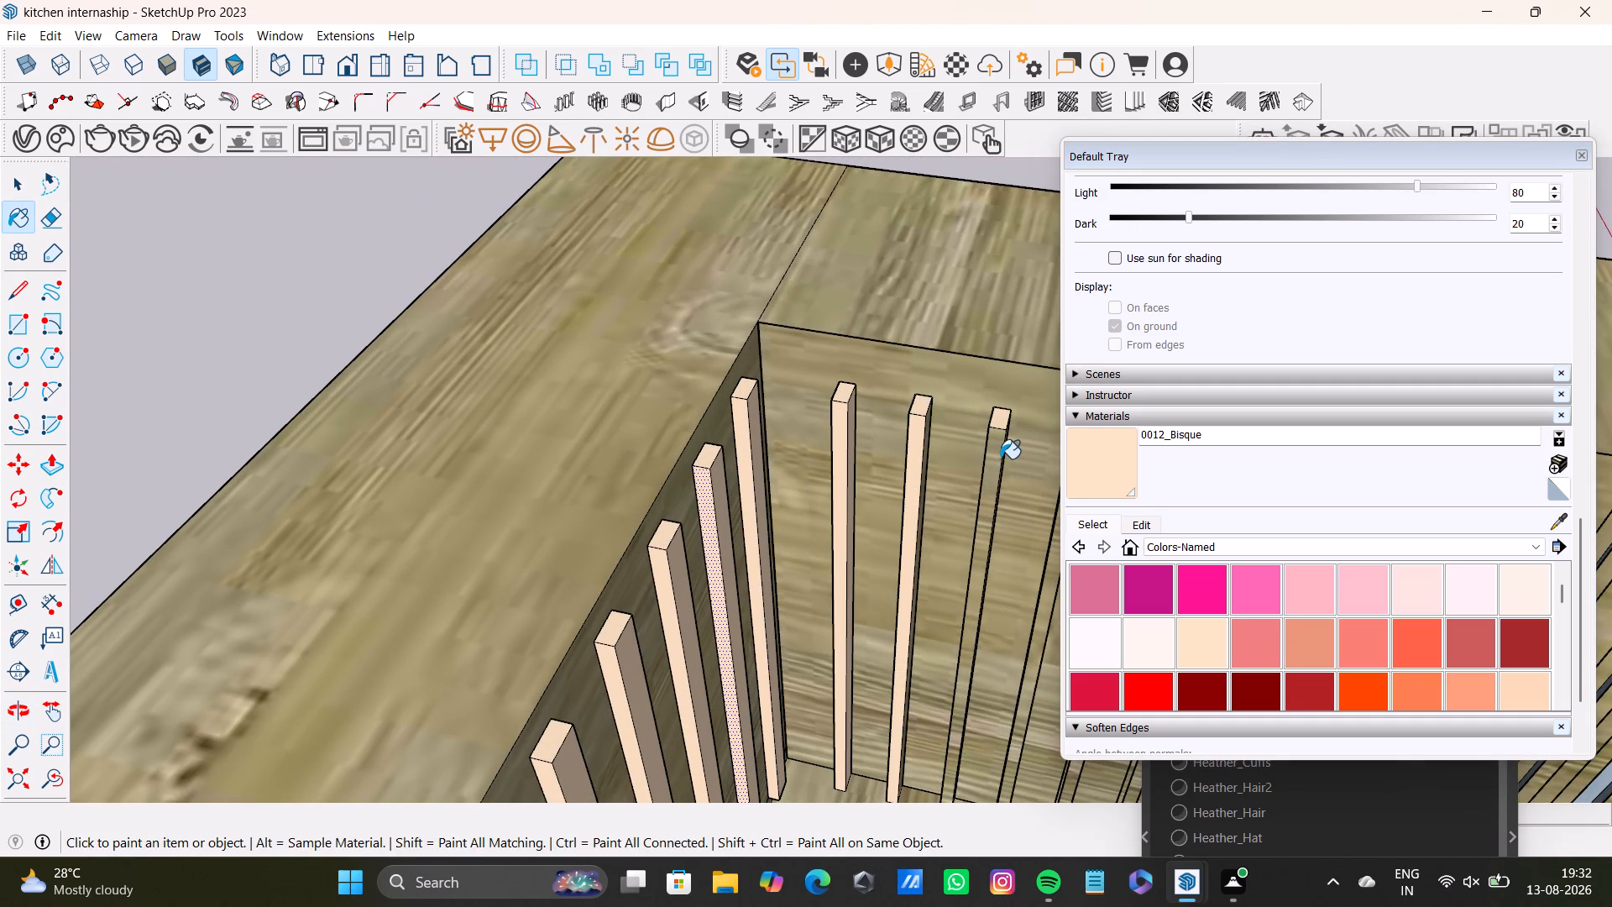
pyautogui.click(1000, 459)
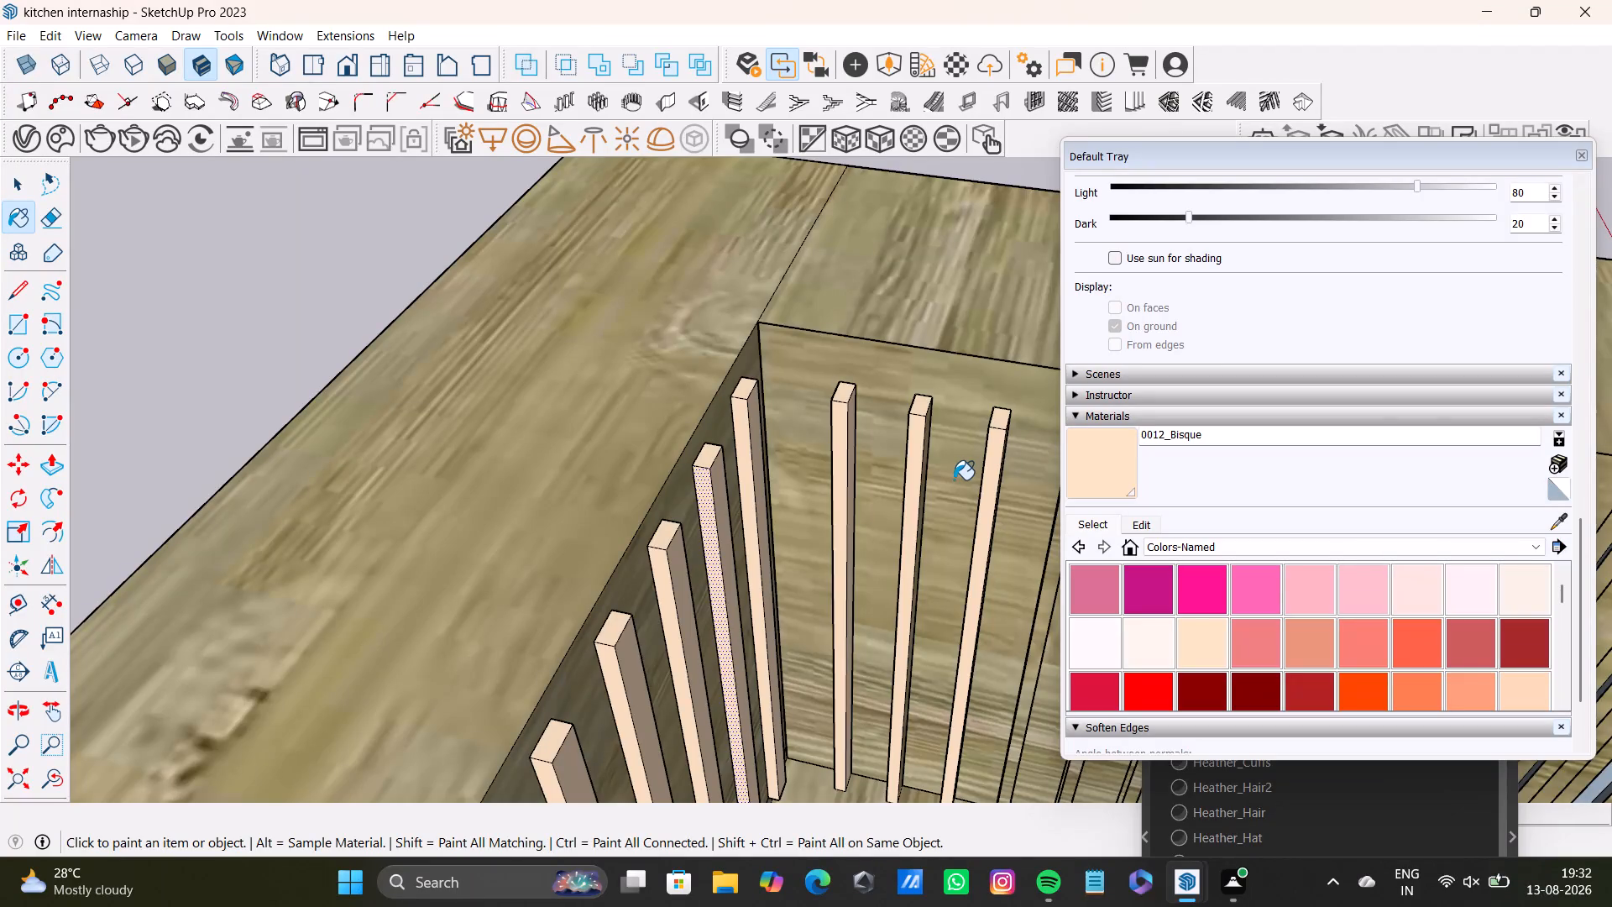
pyautogui.scroll(-4, 951, 484)
pyautogui.keyDown('shift'); pyautogui.moveTo(951, 491); pyautogui.dragTo(594, 442, button='middle'); pyautogui.keyUp('shift')
pyautogui.scroll(3, 597, 430)
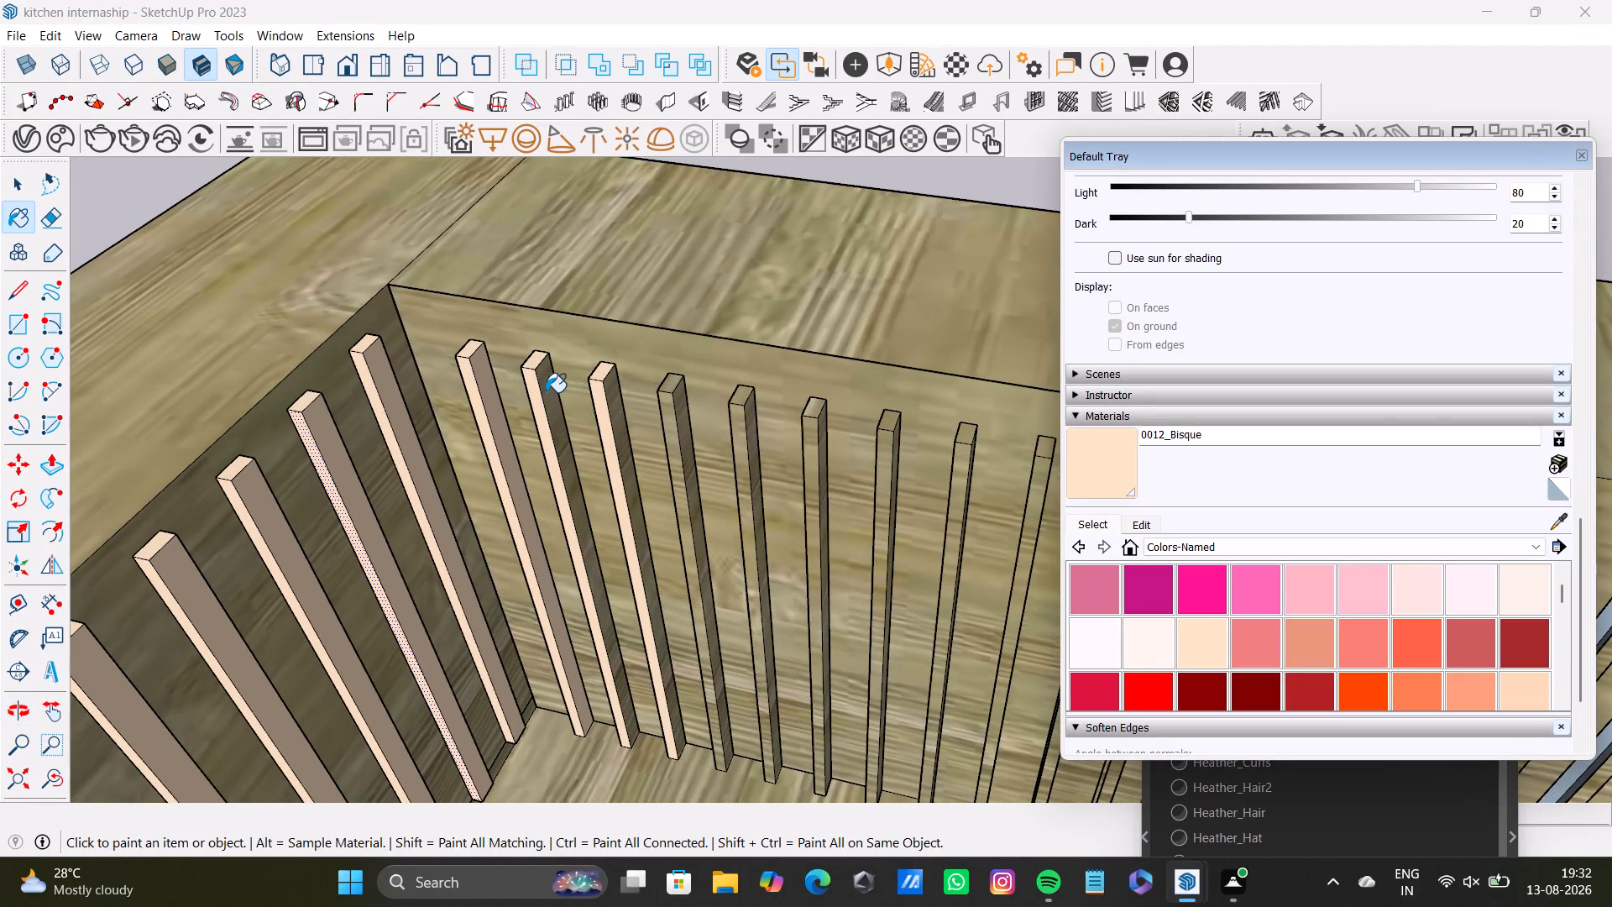
pyautogui.click(546, 392)
pyautogui.click(615, 411)
# Paint the top, front and side faces of the adjoining wall's fourth and fifth slats with 0012_Bisque.
pyautogui.click(667, 391)
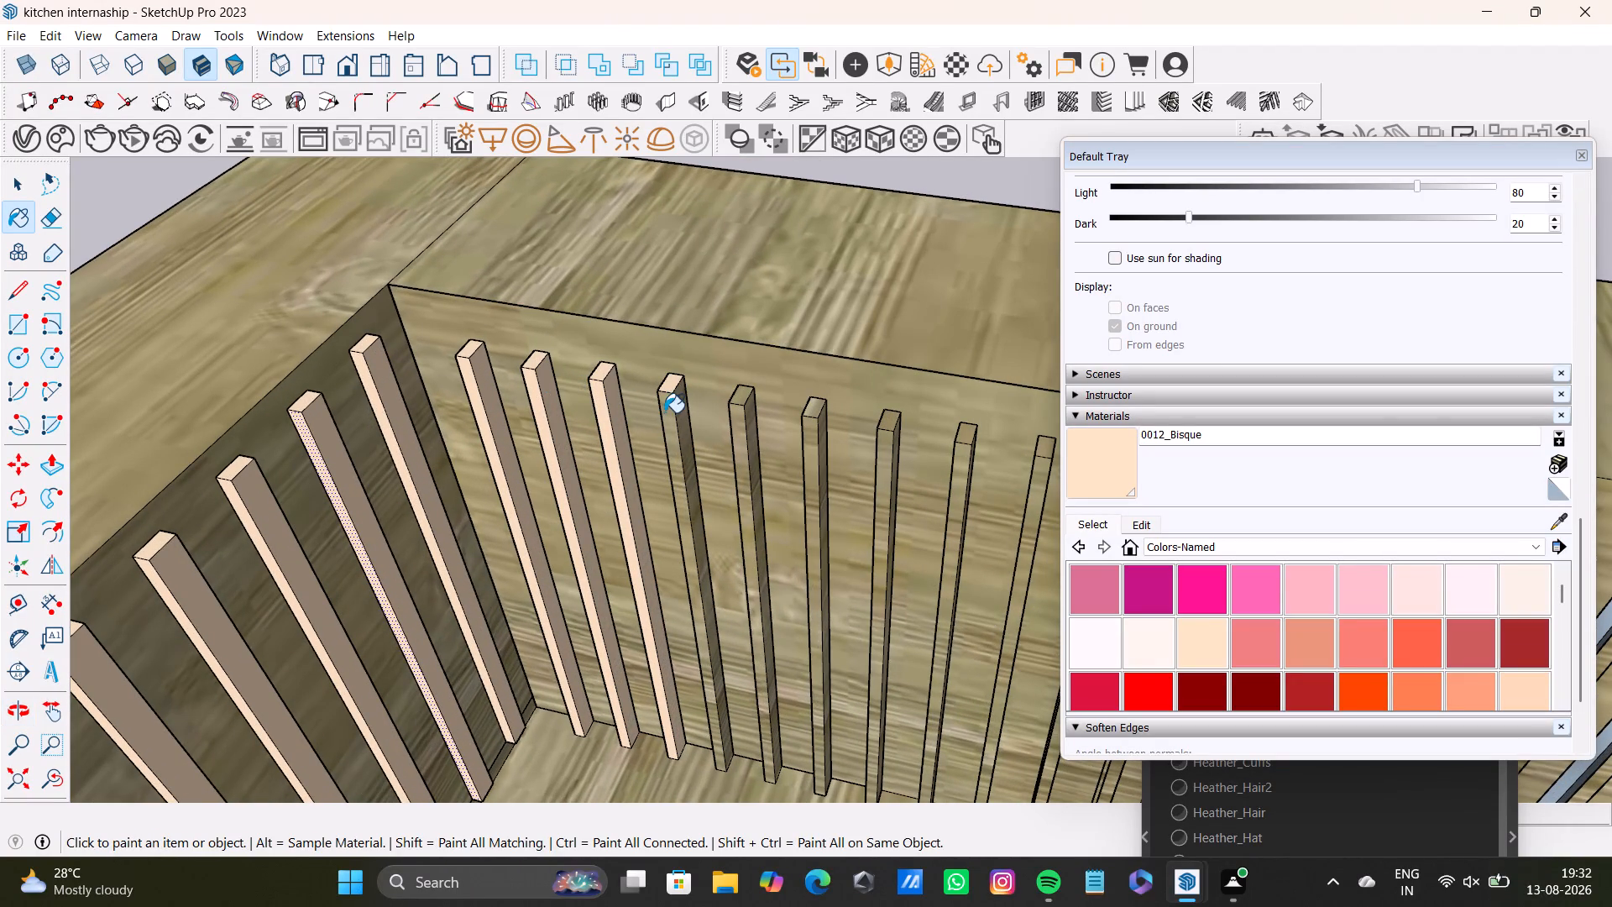
pyautogui.click(664, 412)
pyautogui.click(680, 416)
pyautogui.scroll(3, 720, 456)
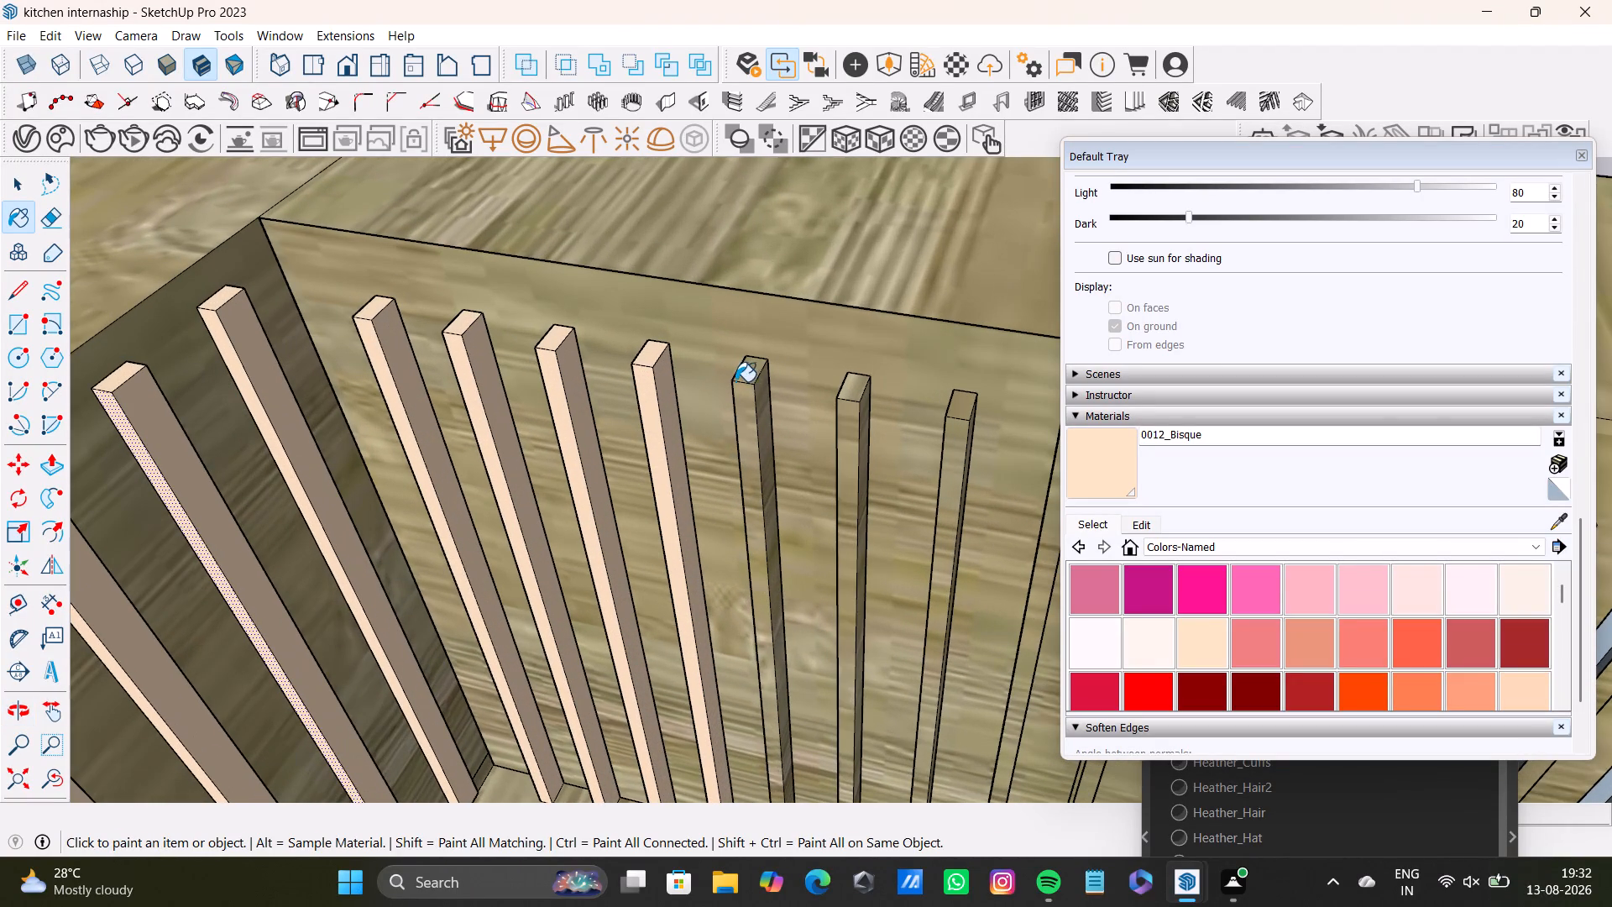
pyautogui.click(746, 382)
pyautogui.click(744, 411)
pyautogui.click(751, 376)
pyautogui.click(762, 402)
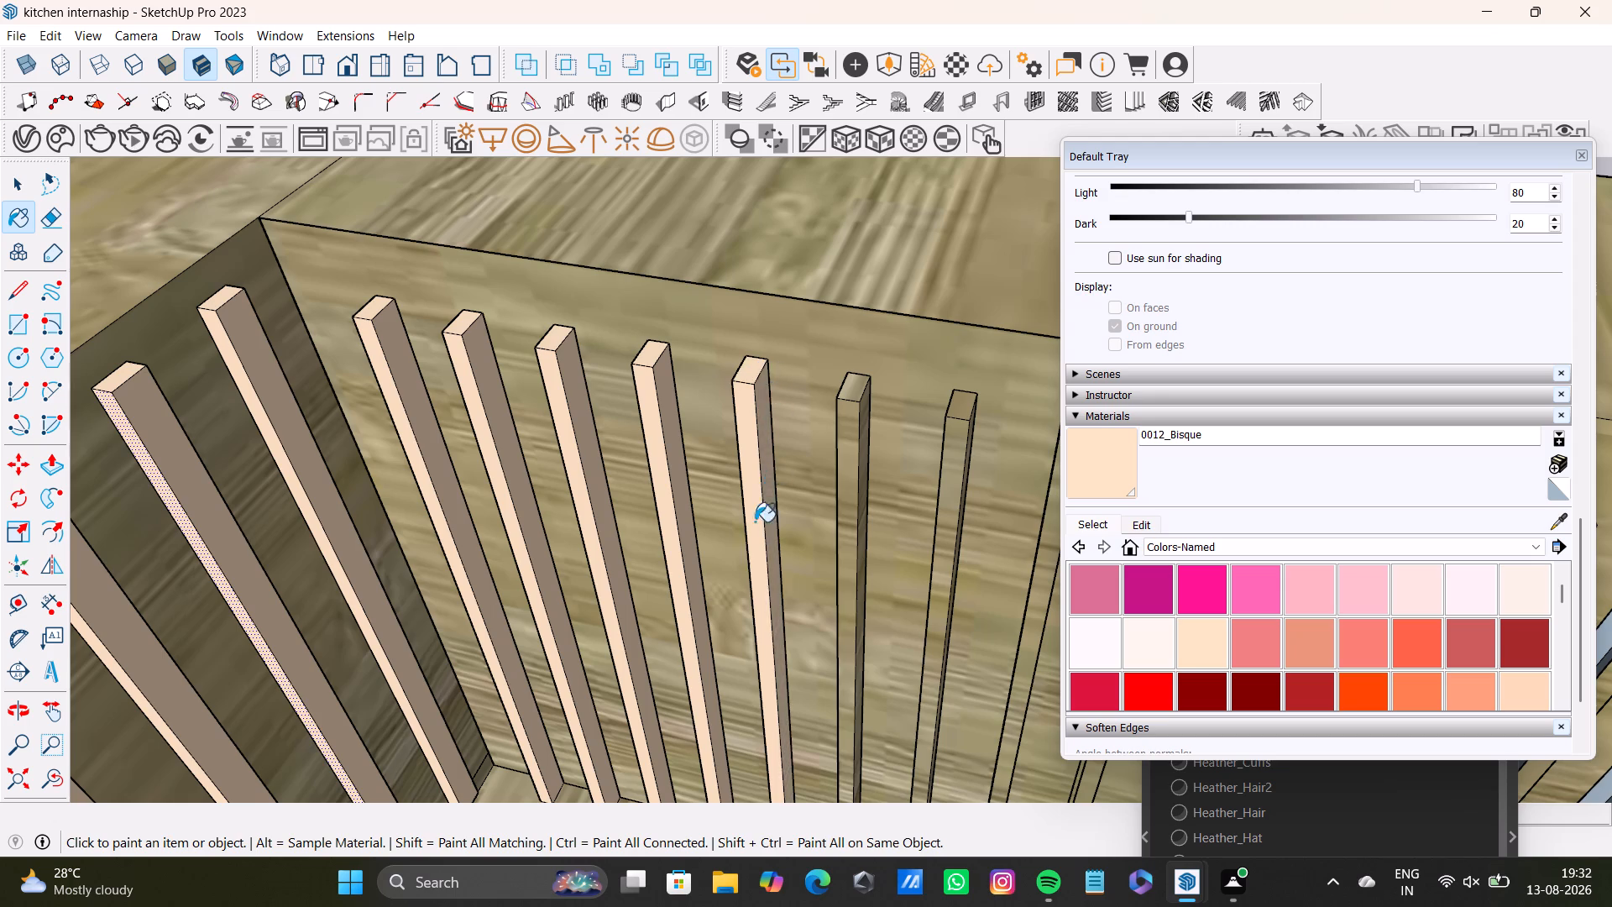
# Paint the sixth and seventh slats on the adjoining wall with 0012_Bisque.
pyautogui.moveTo(750, 548); pyautogui.dragTo(1070, 547, button='middle')
pyautogui.moveTo(900, 560); pyautogui.dragTo(956, 543, button='middle')
pyautogui.moveTo(897, 520); pyautogui.dragTo(437, 495, button='middle')
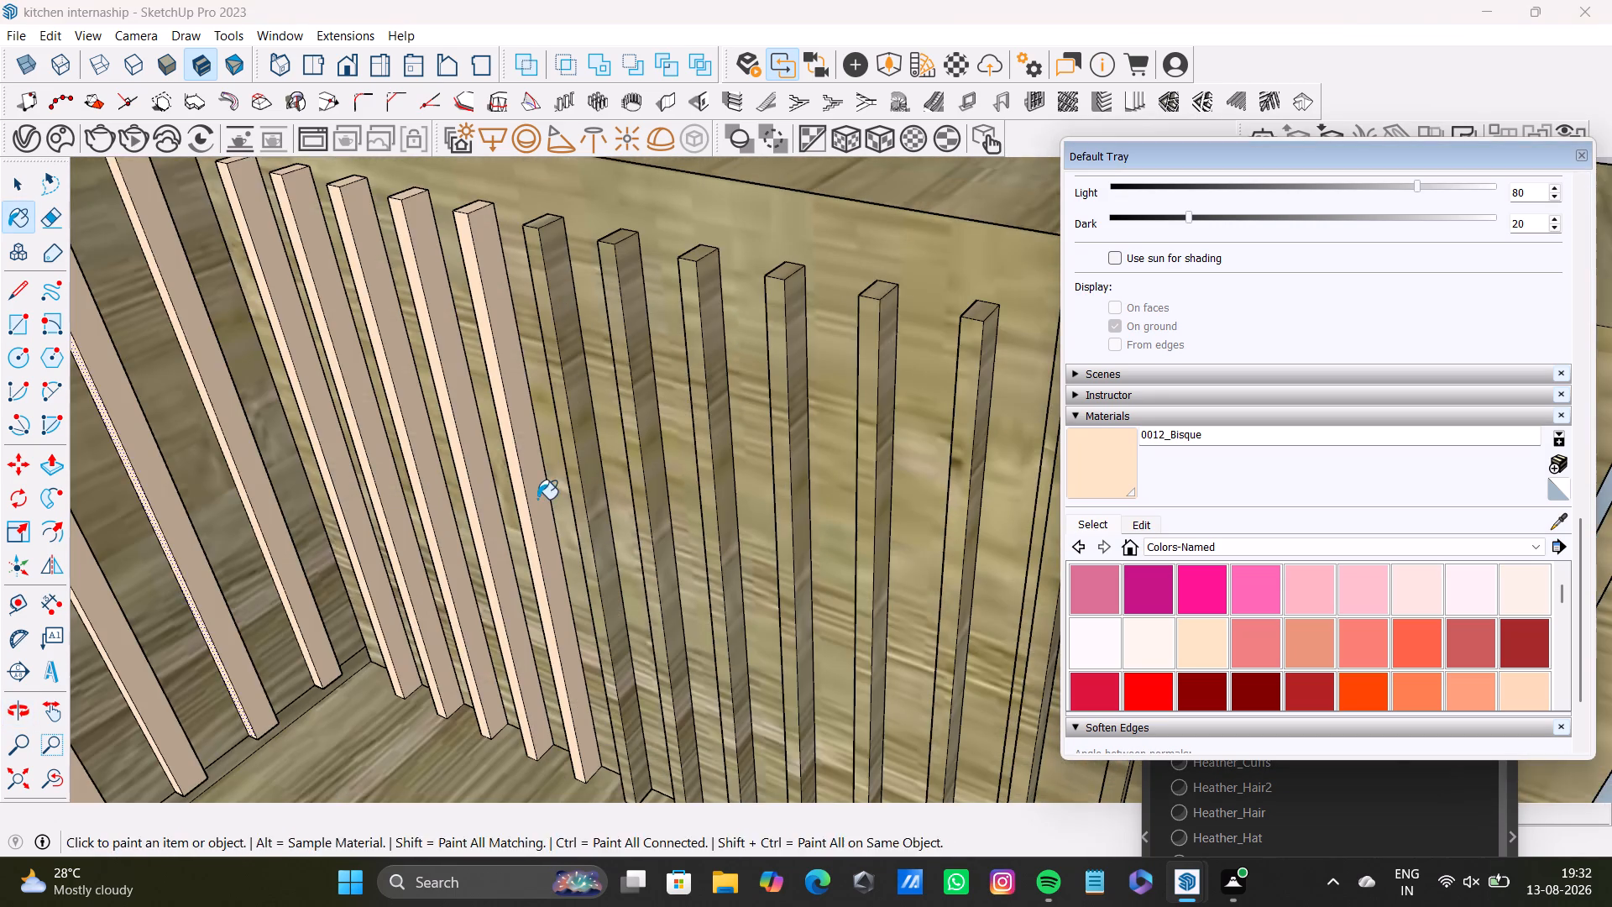
pyautogui.moveTo(531, 531); pyautogui.dragTo(465, 546, button='middle')
pyautogui.click(541, 216)
pyautogui.click(556, 244)
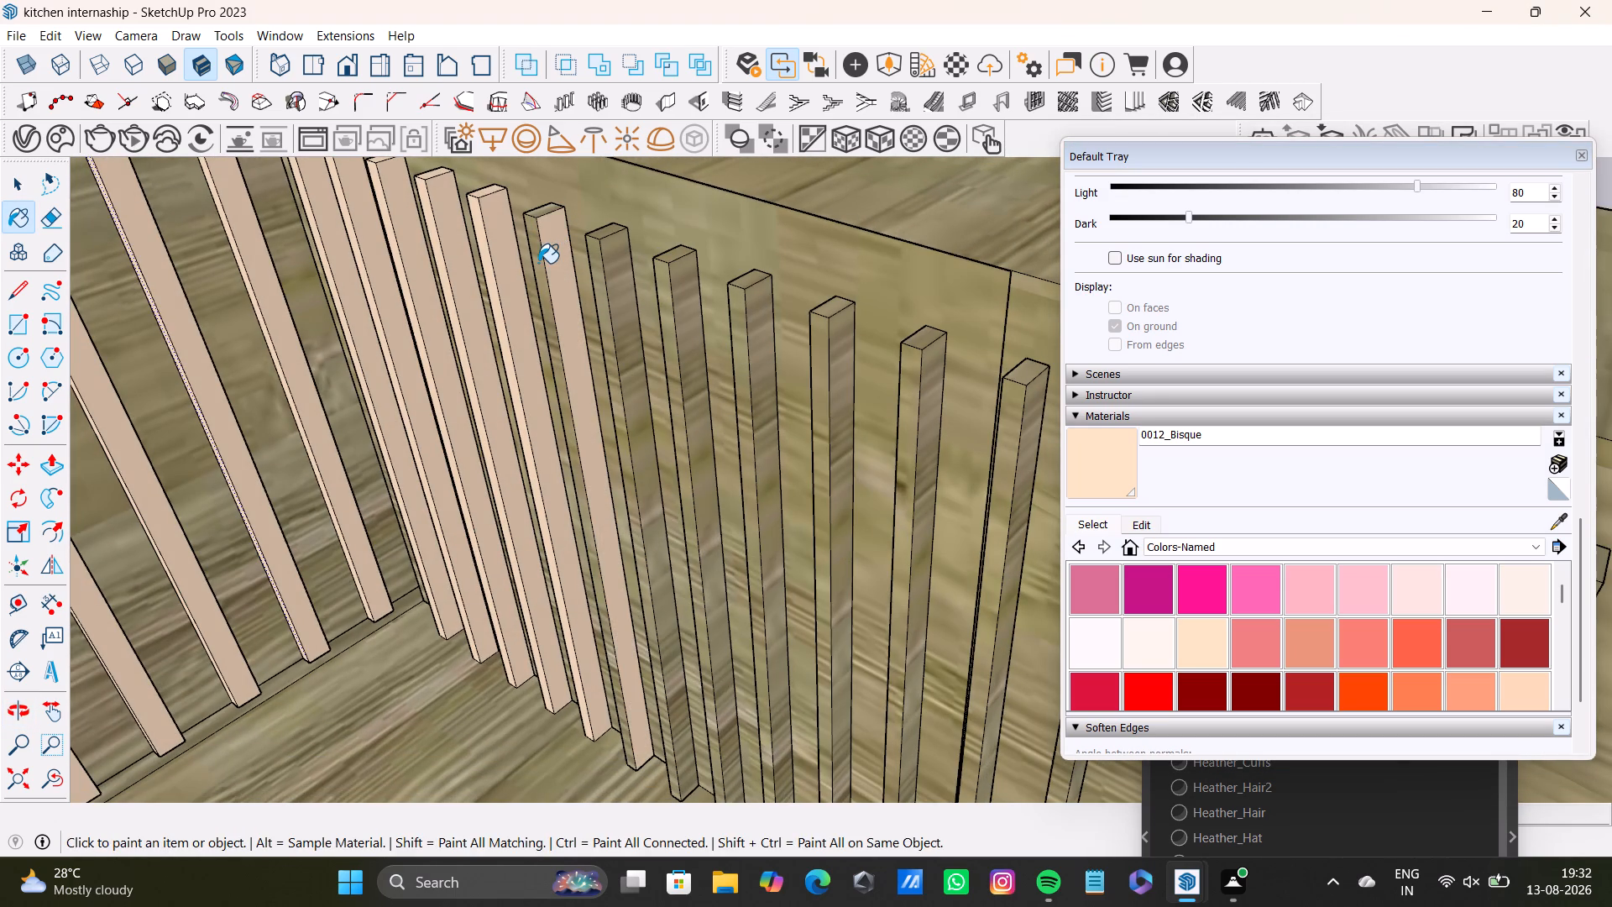
pyautogui.click(538, 256)
pyautogui.click(539, 211)
pyautogui.click(607, 236)
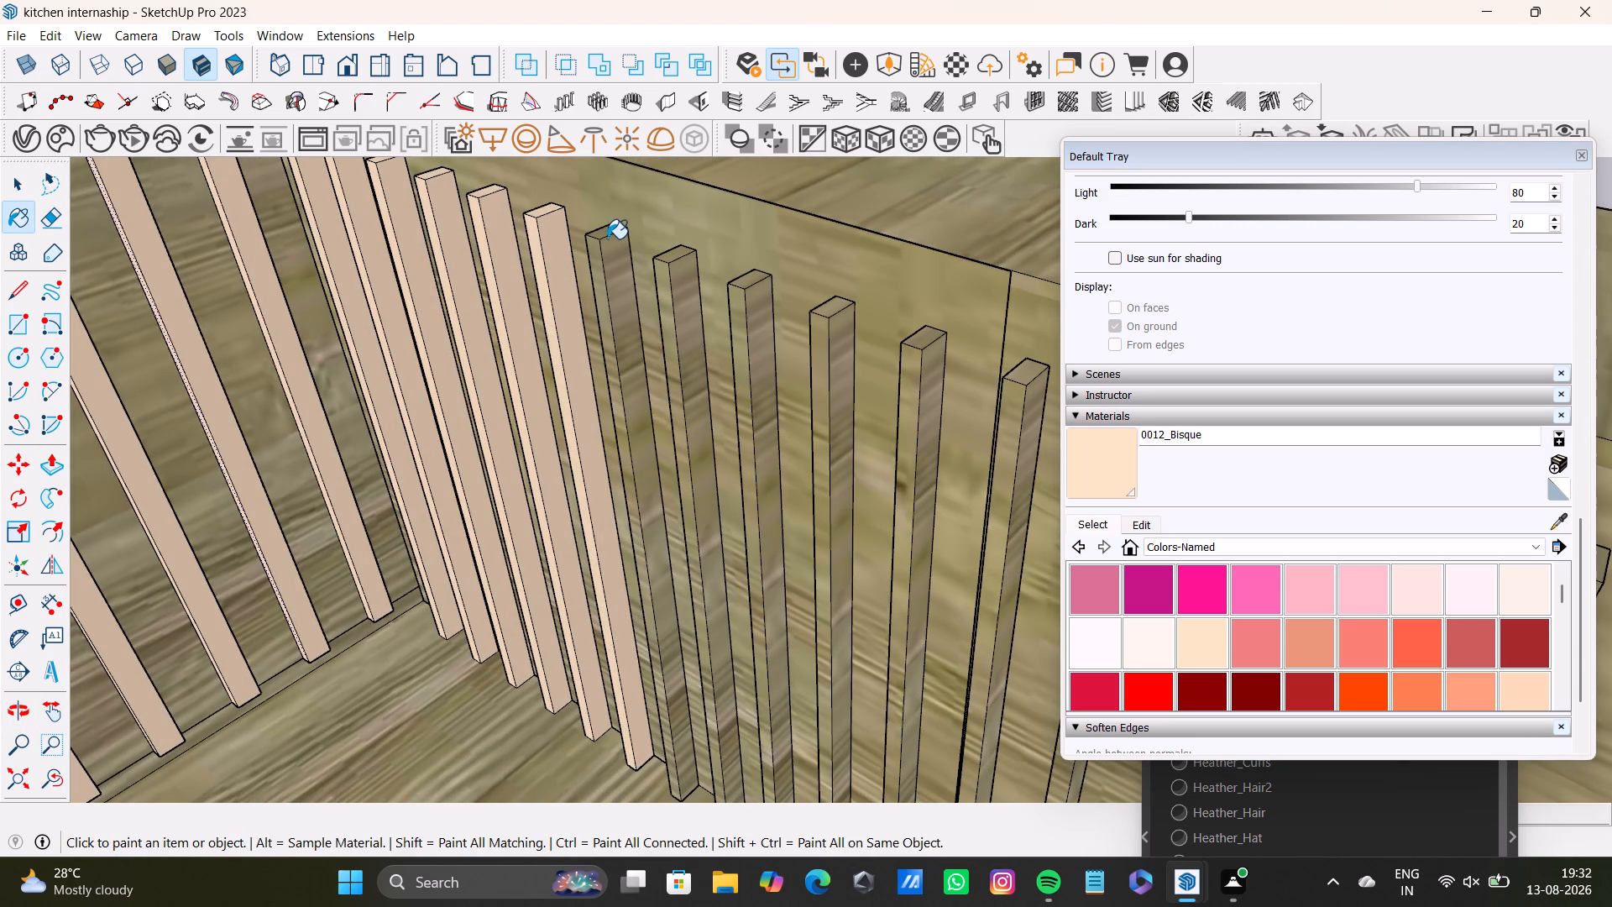
pyautogui.click(594, 267)
pyautogui.click(608, 269)
pyautogui.click(610, 234)
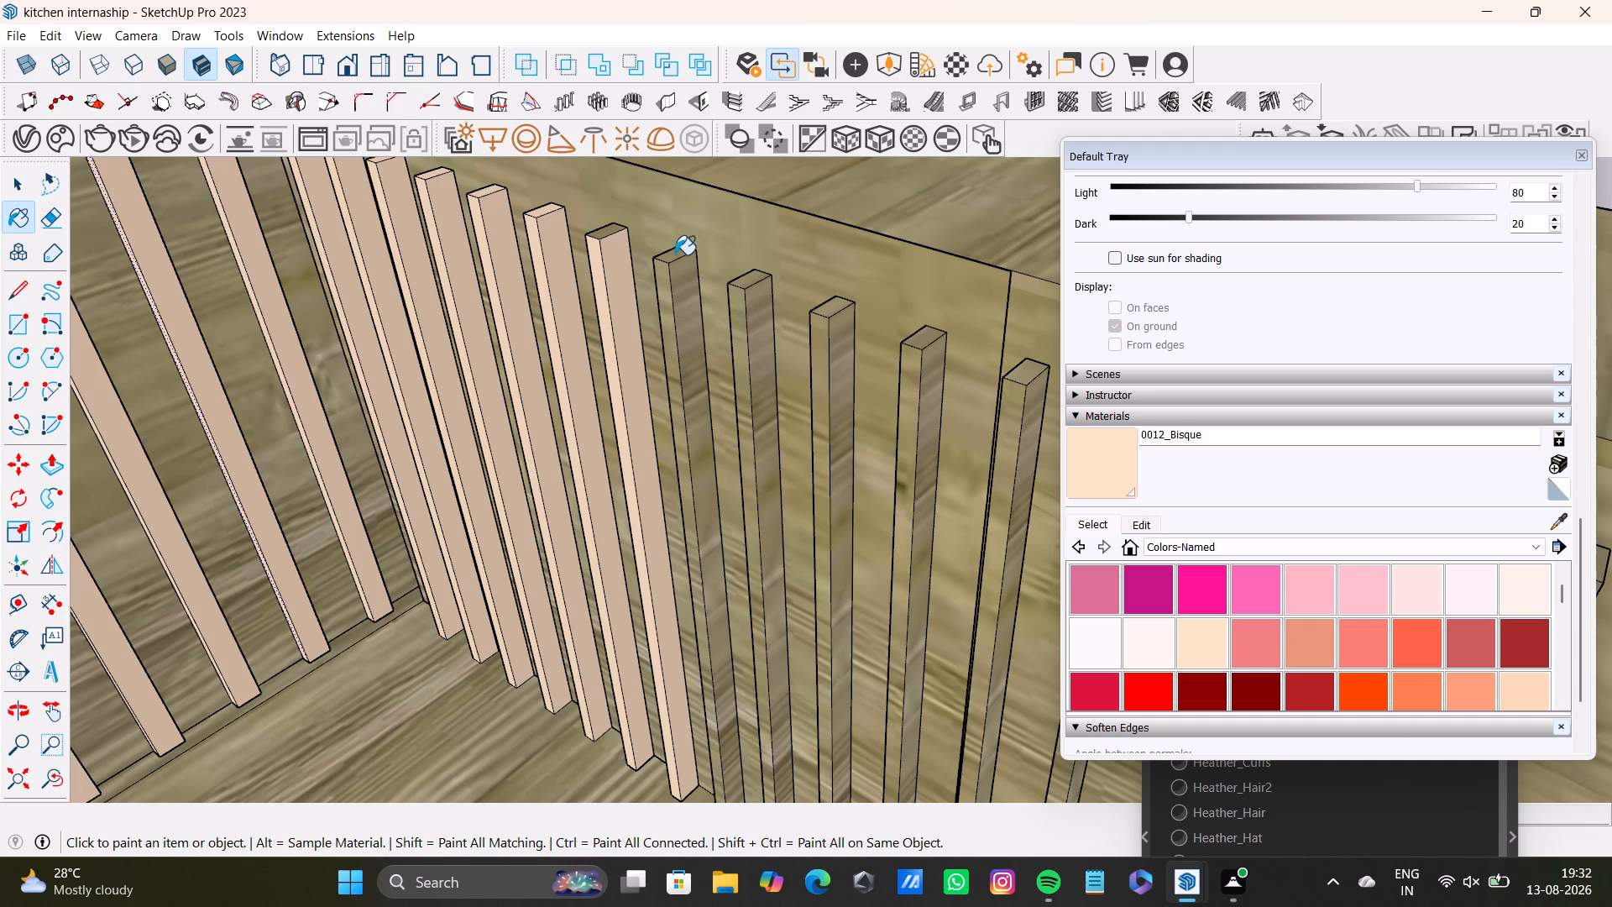
# Paint the top and both visible long faces of the adjoining wall's eighth and ninth slats with 0012_Bisque.
pyautogui.click(675, 254)
pyautogui.click(663, 287)
pyautogui.click(672, 291)
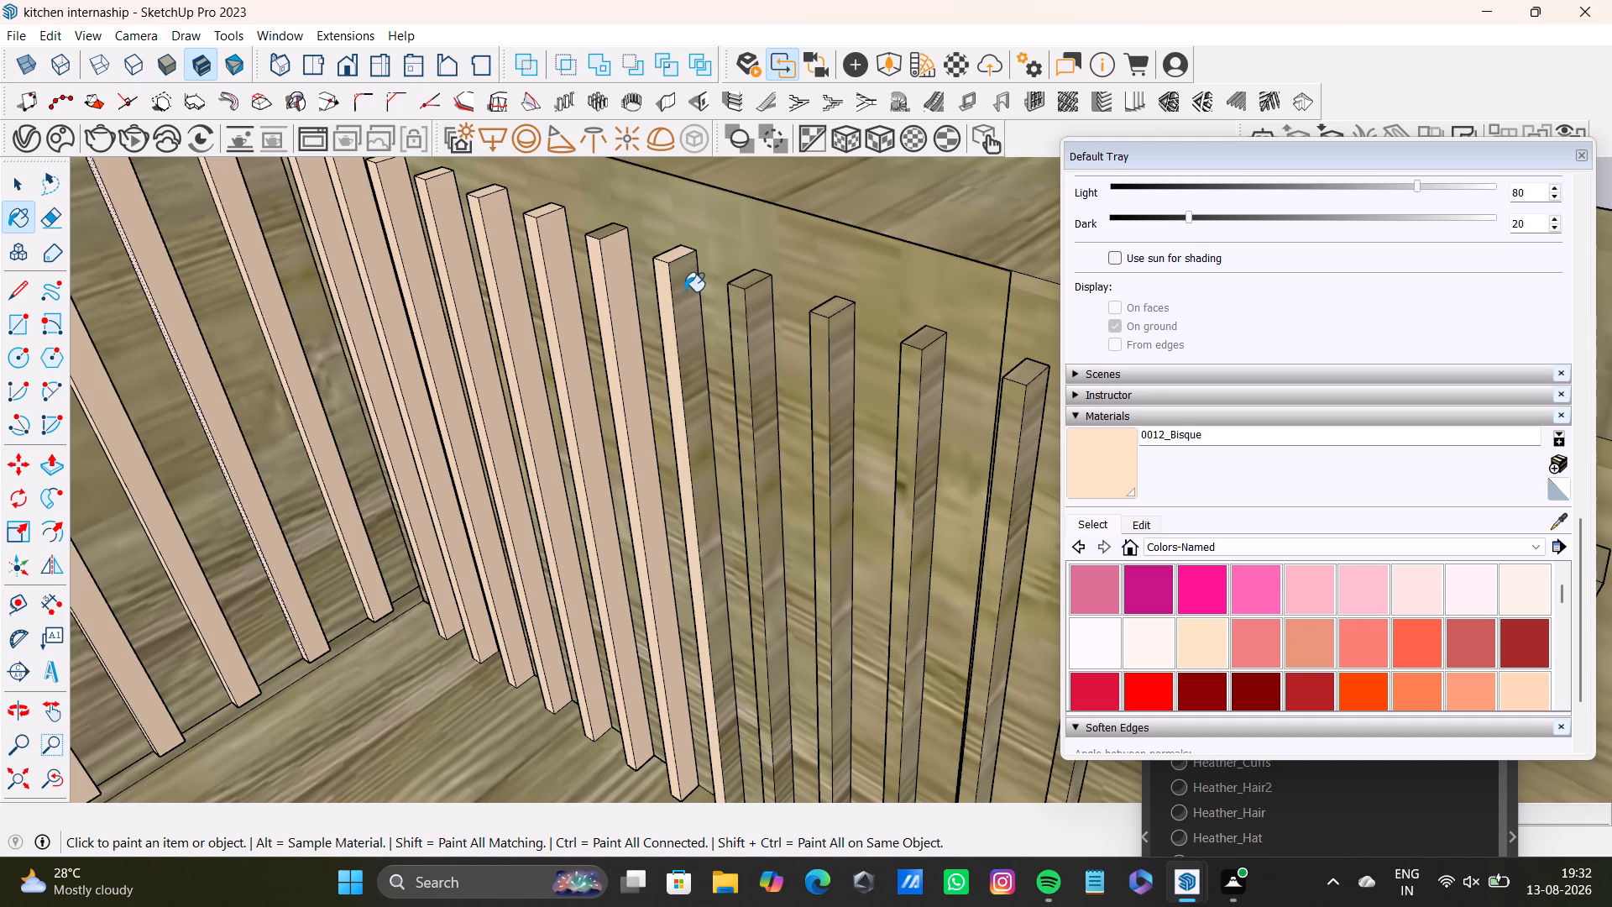
pyautogui.click(680, 293)
pyautogui.click(756, 283)
pyautogui.click(755, 305)
pyautogui.click(748, 284)
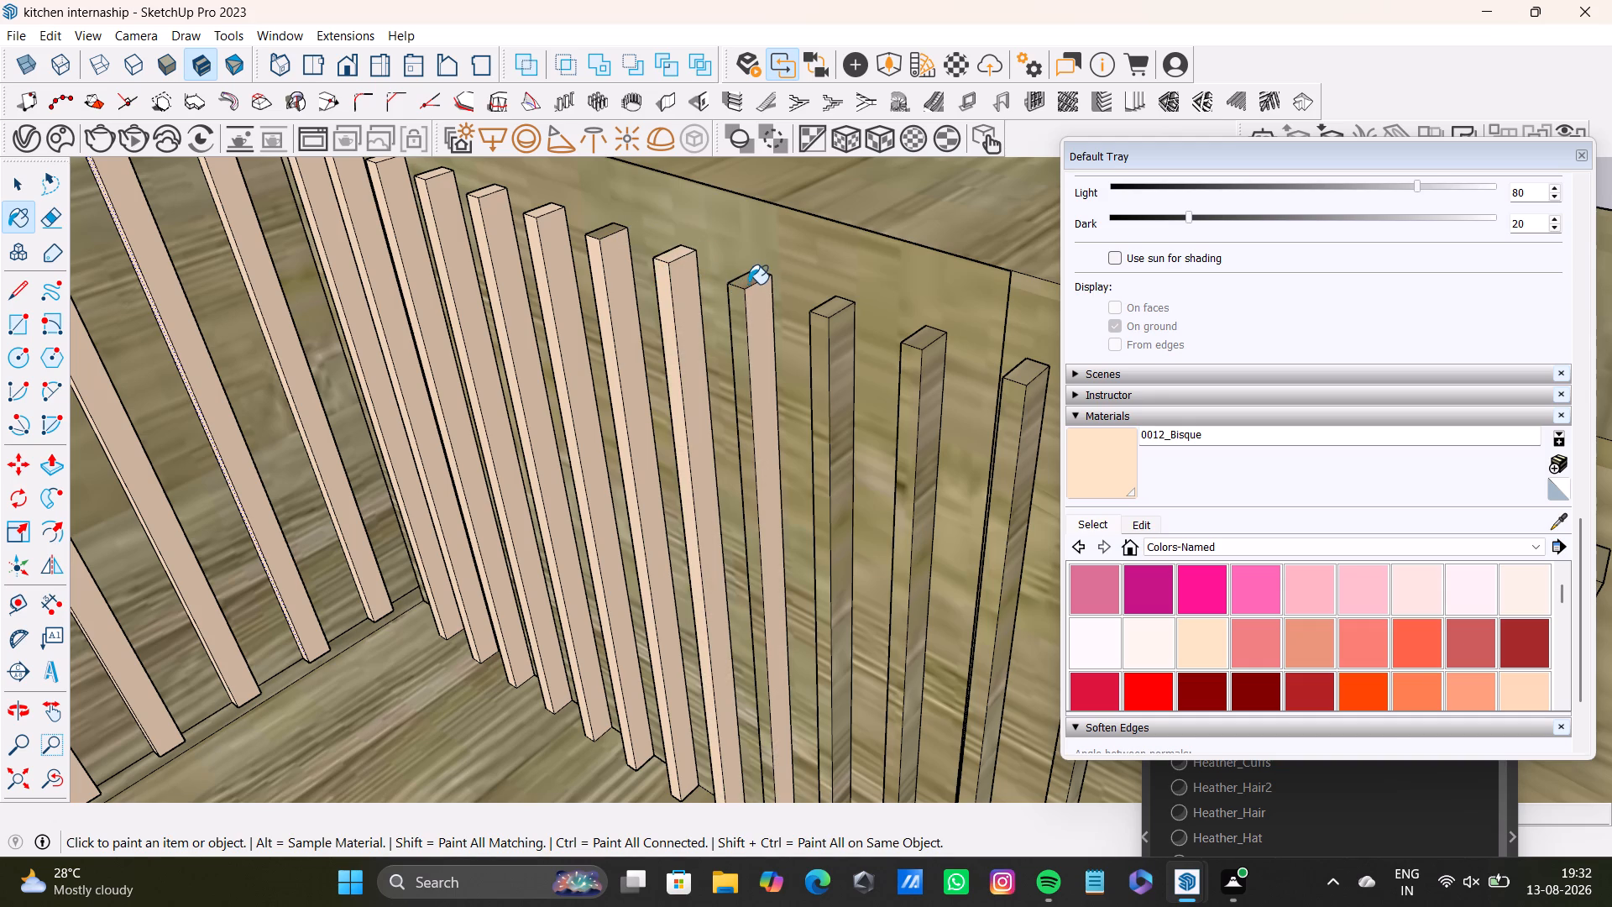
pyautogui.click(741, 306)
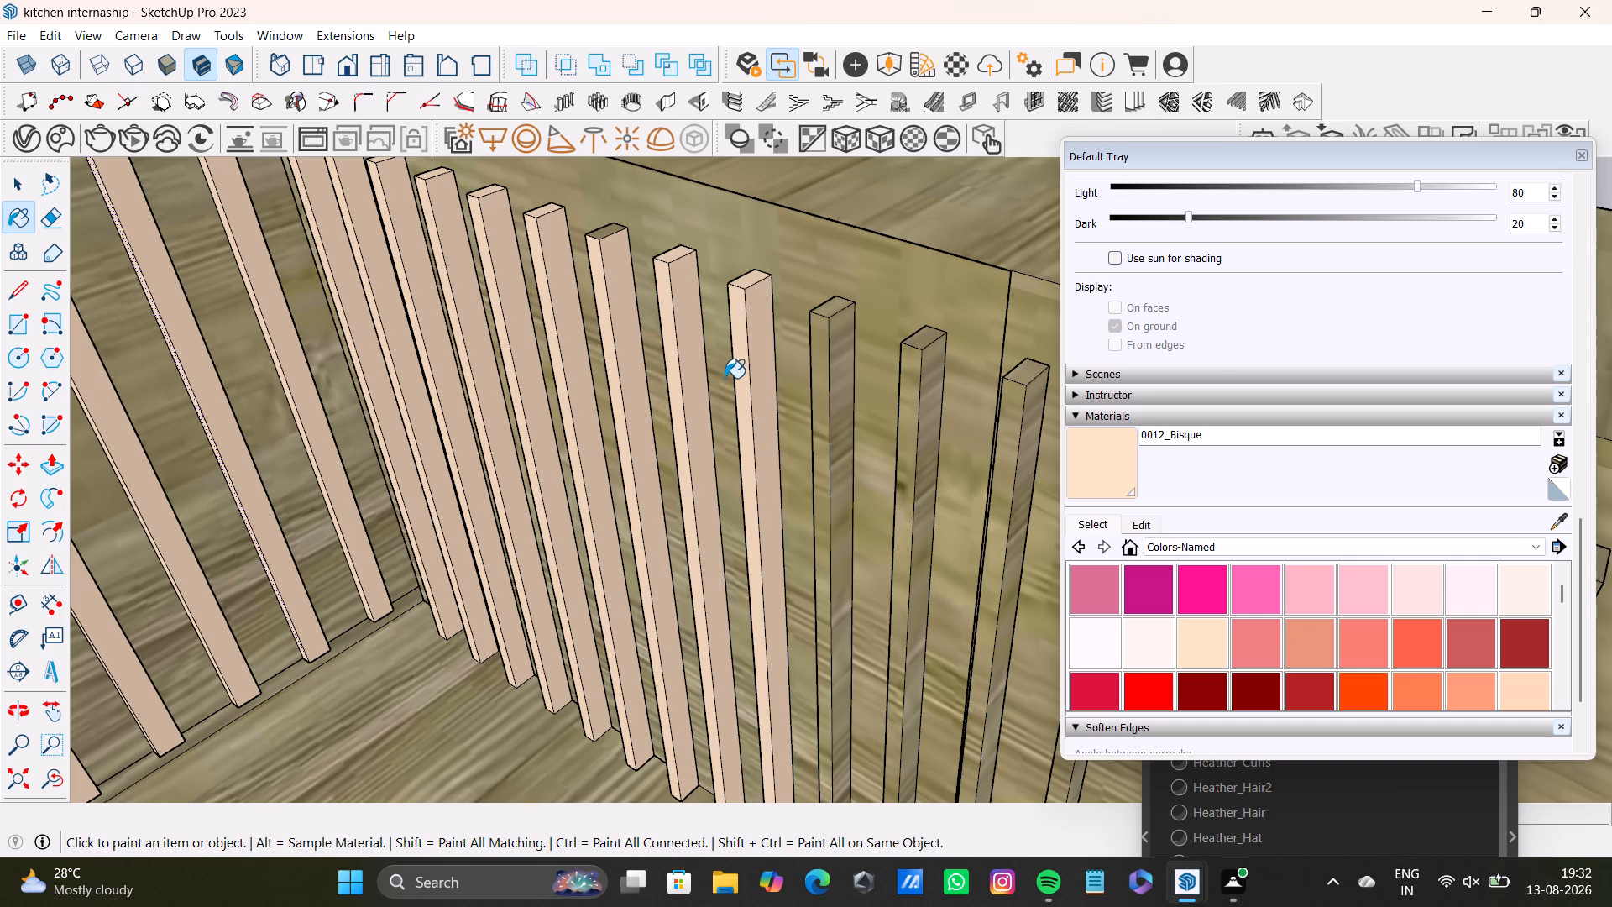
# Paint the top and both visible long faces of the adjoining wall's tenth, eleventh and twelfth slats with 0012_Bisque.
pyautogui.click(822, 352)
pyautogui.click(827, 312)
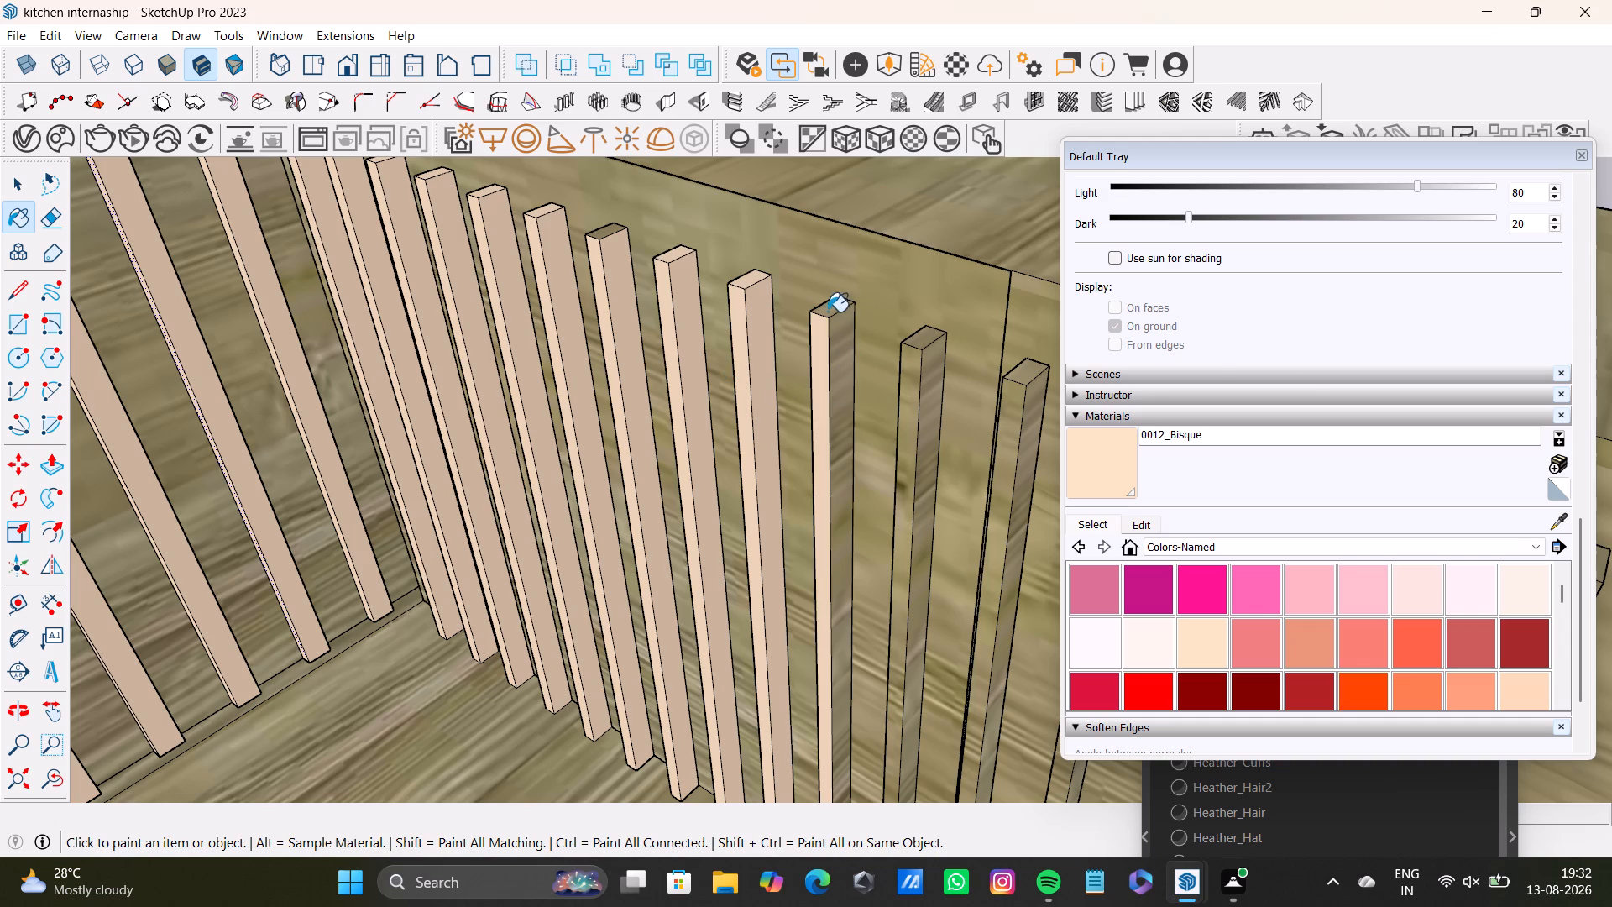
pyautogui.click(843, 337)
pyautogui.click(912, 377)
pyautogui.click(933, 380)
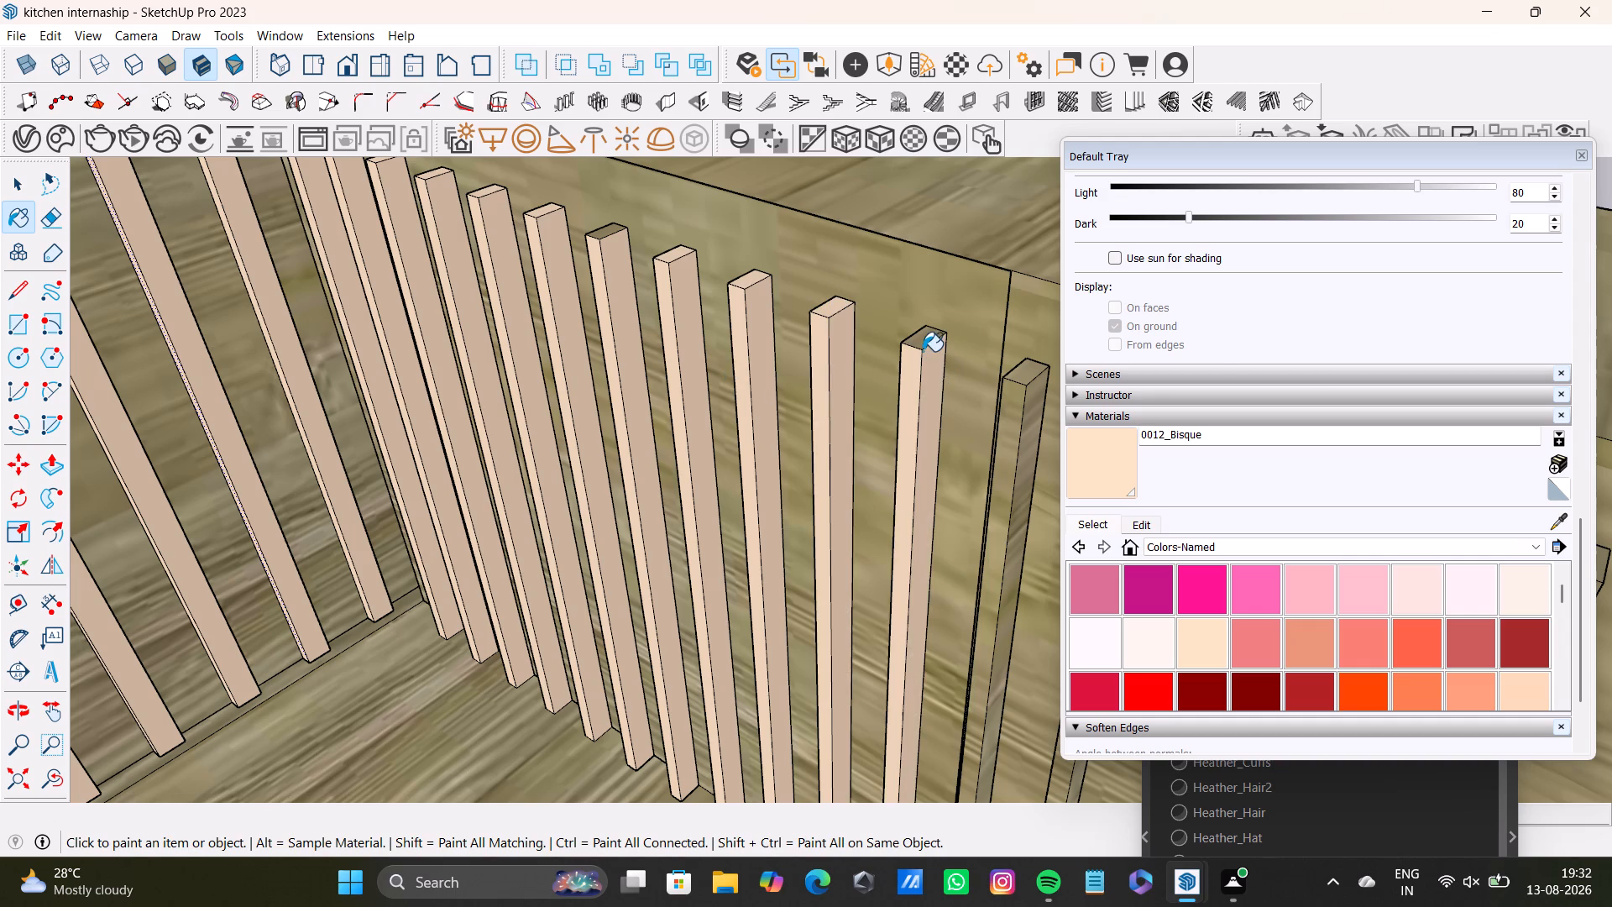
pyautogui.click(923, 349)
pyautogui.click(925, 342)
pyautogui.click(1029, 376)
pyautogui.click(1014, 410)
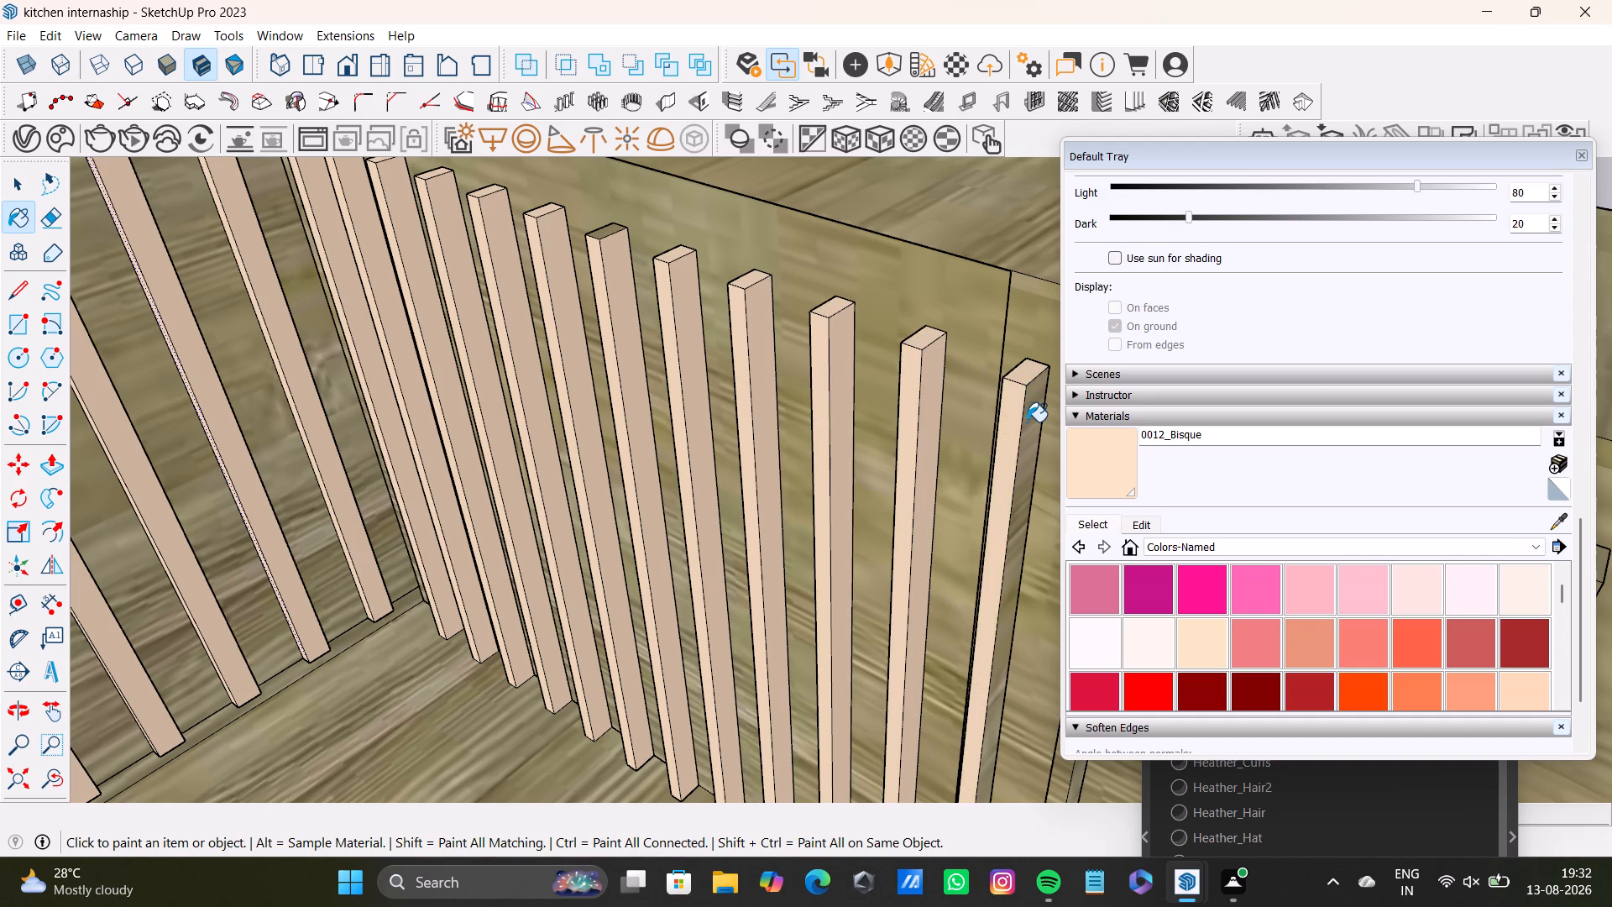
pyautogui.click(1027, 422)
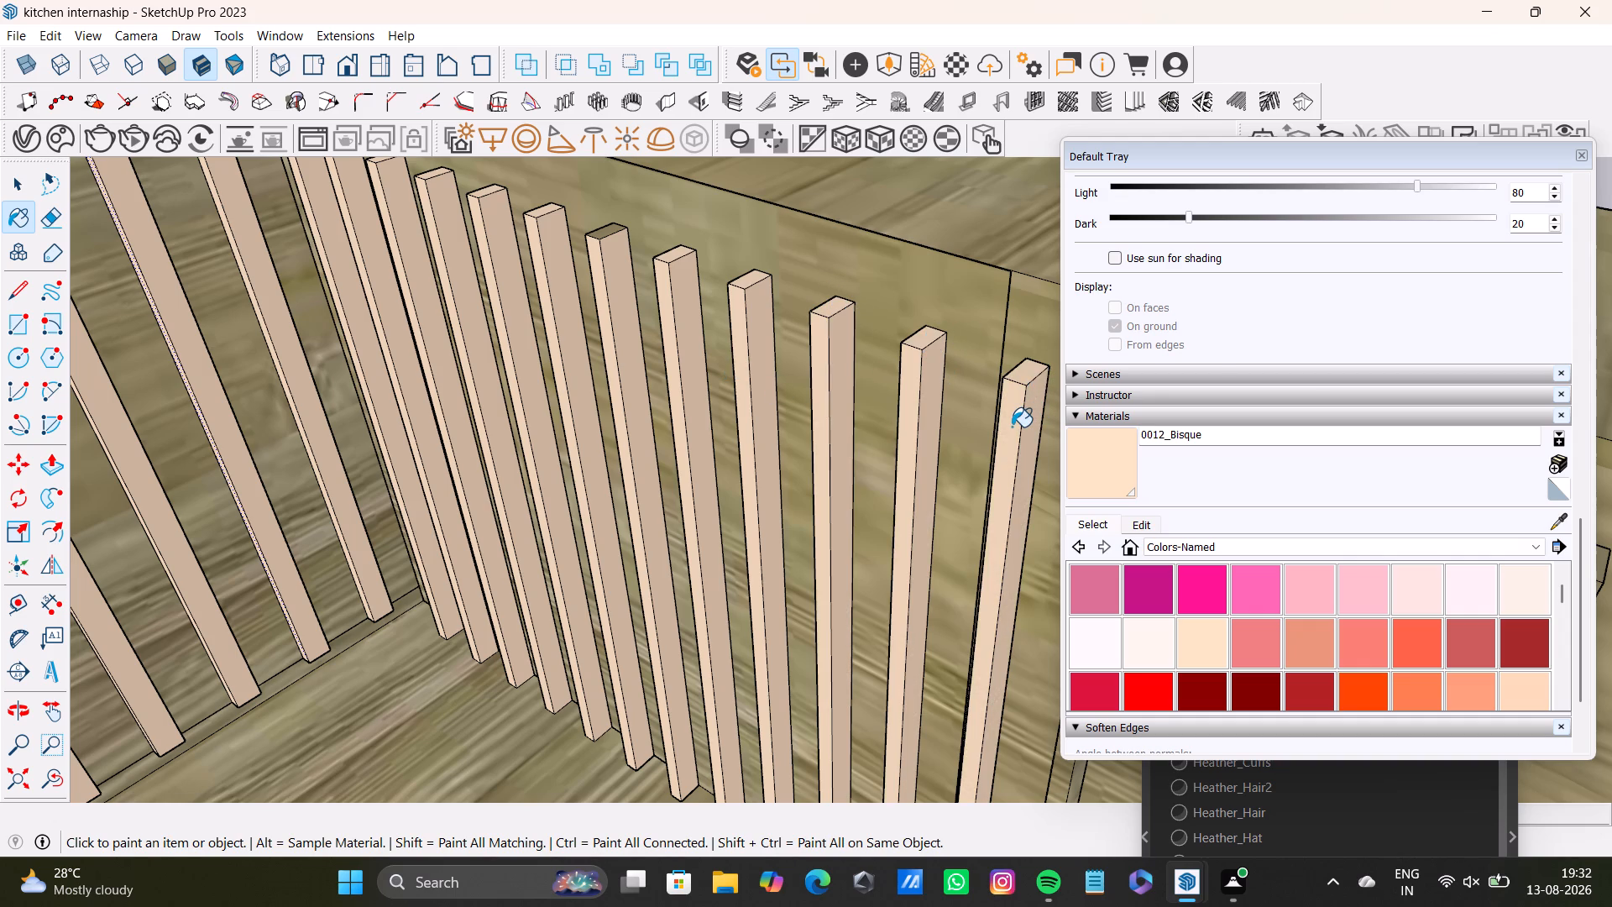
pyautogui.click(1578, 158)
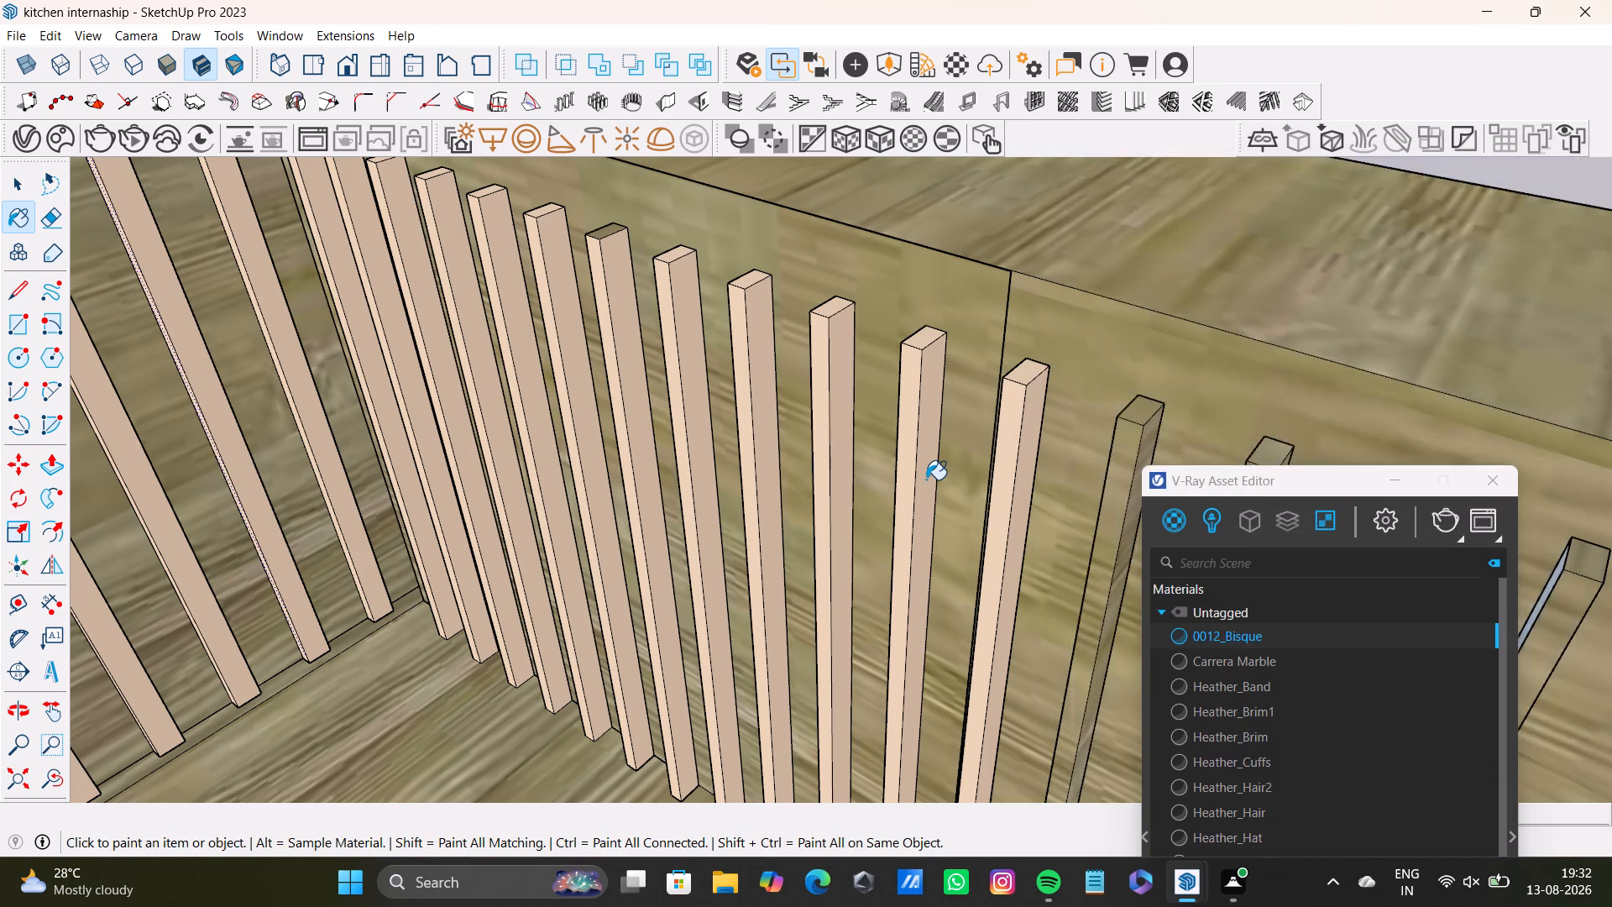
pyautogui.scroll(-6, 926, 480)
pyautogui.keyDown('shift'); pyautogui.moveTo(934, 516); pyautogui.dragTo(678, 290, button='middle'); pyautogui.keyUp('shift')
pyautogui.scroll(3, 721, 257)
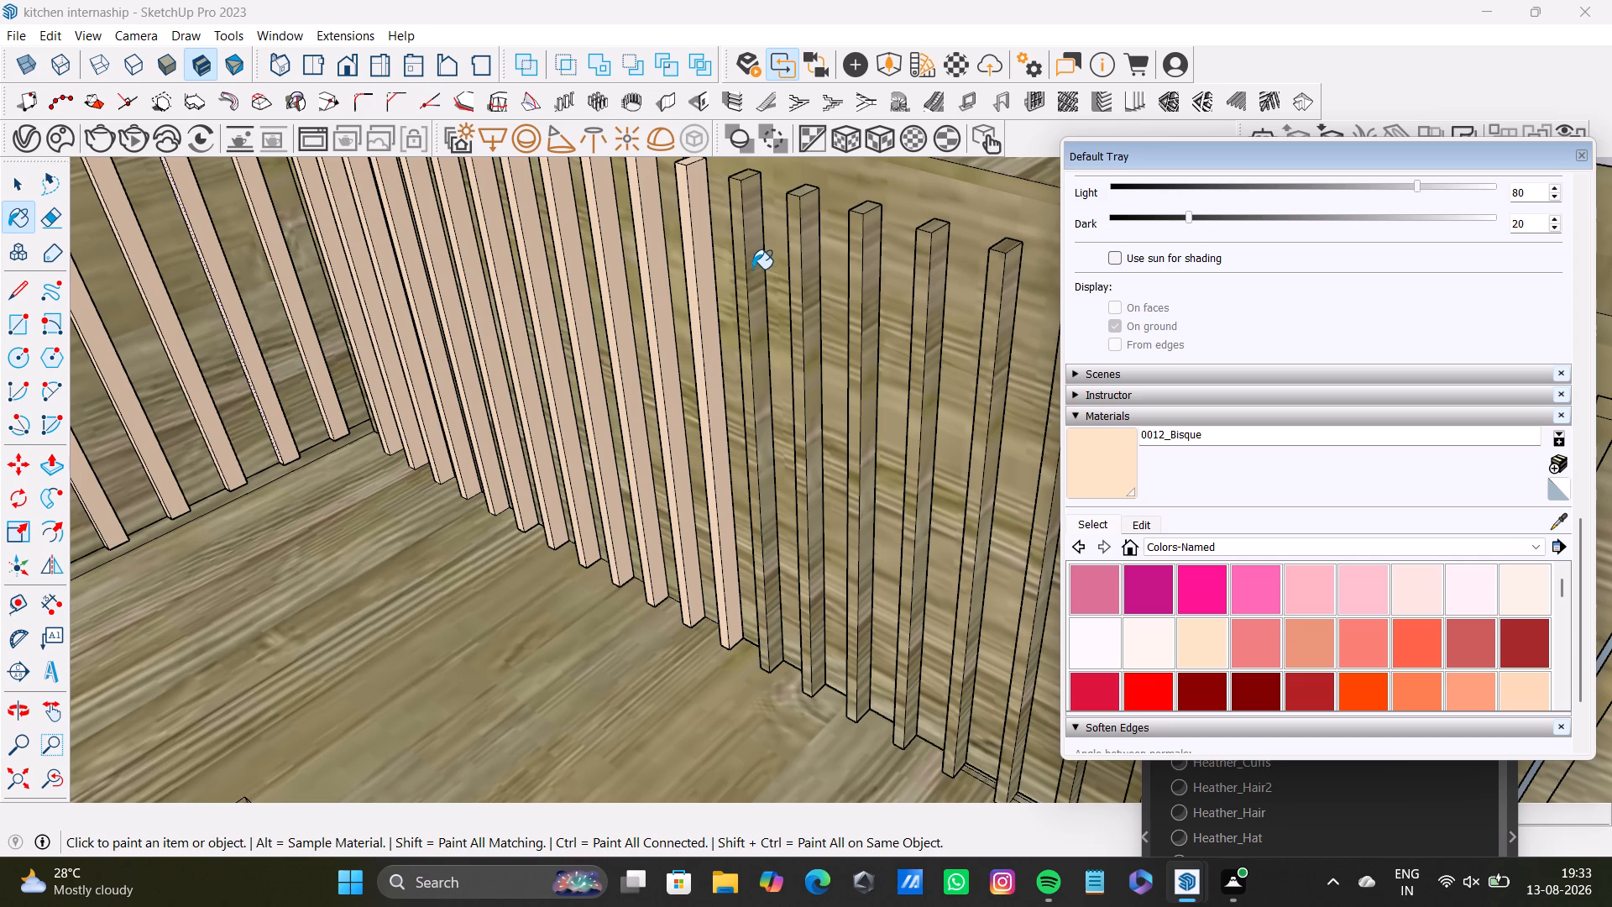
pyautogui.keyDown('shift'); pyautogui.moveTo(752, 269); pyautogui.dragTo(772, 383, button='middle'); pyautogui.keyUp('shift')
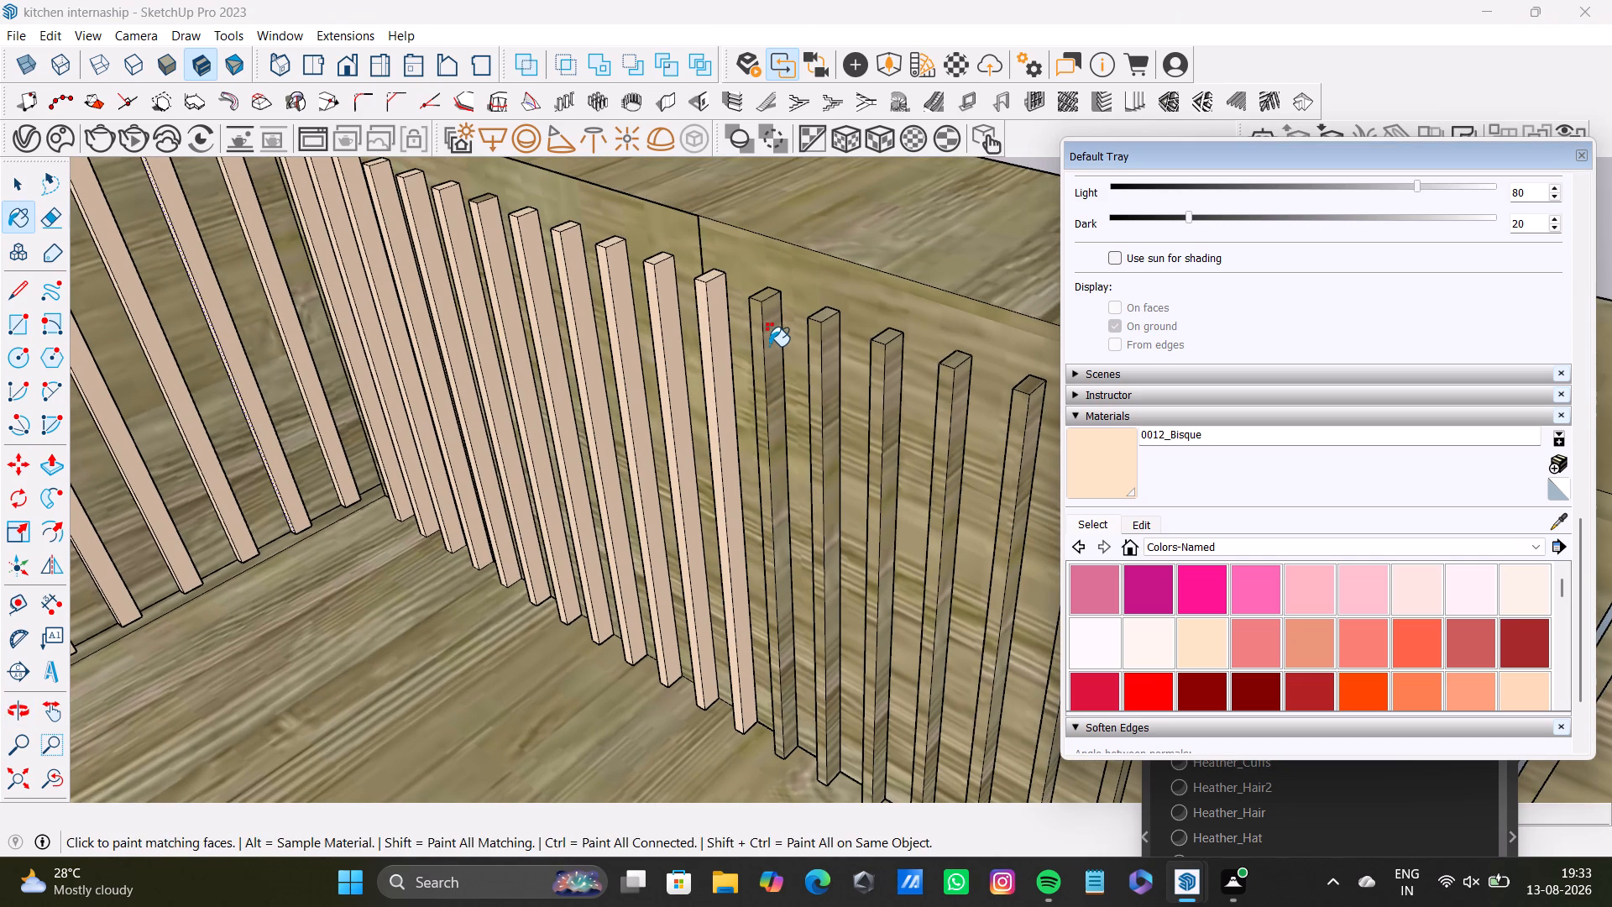
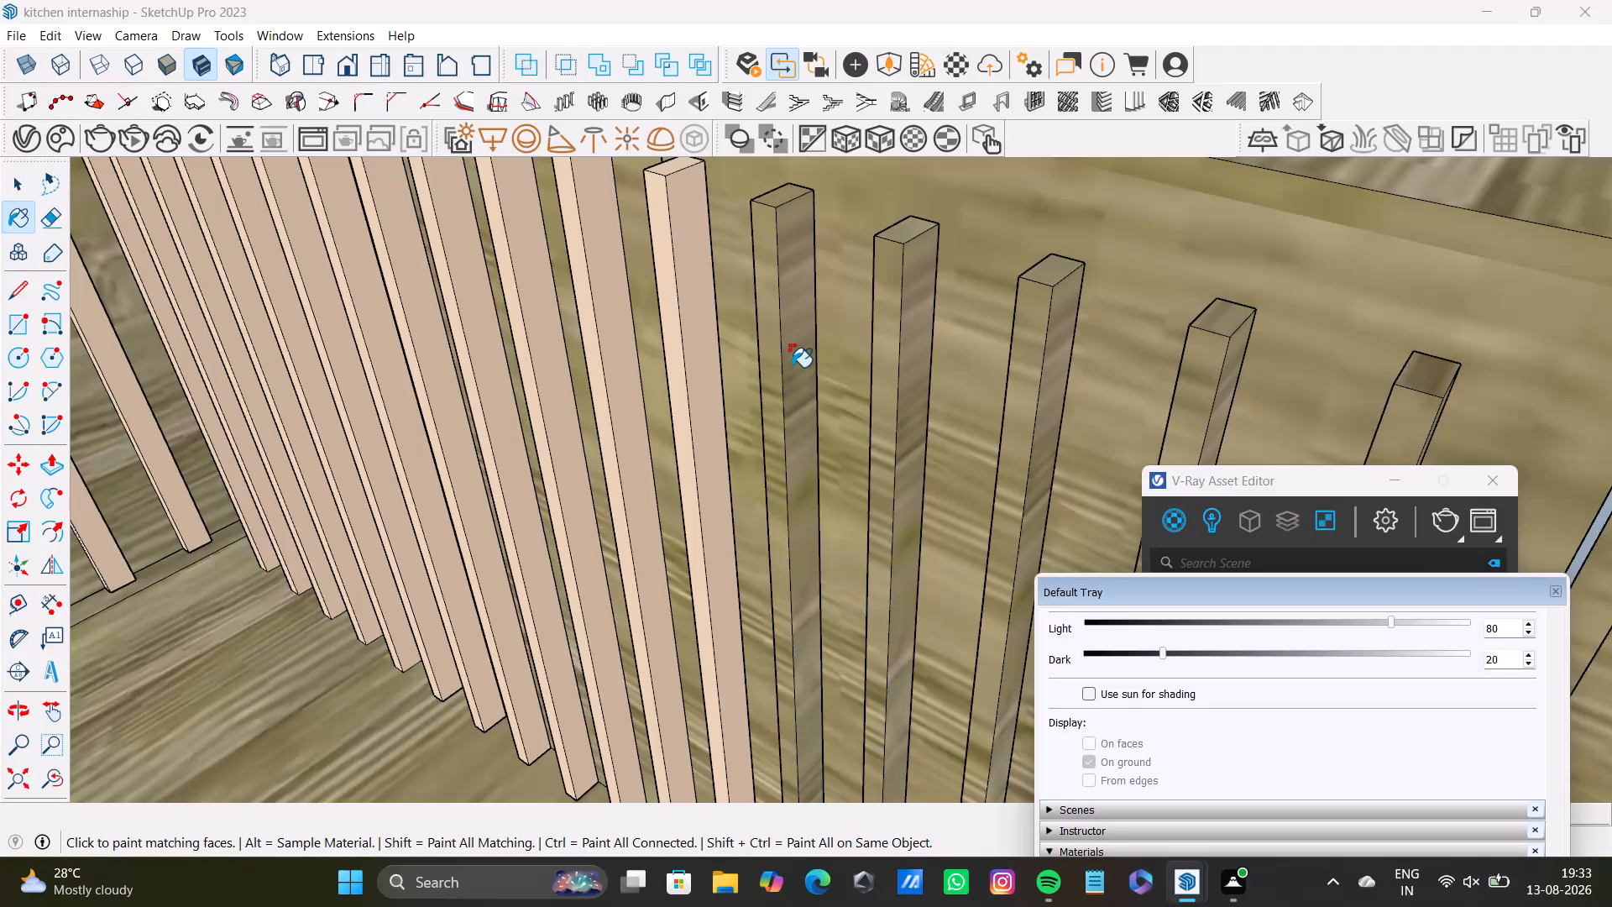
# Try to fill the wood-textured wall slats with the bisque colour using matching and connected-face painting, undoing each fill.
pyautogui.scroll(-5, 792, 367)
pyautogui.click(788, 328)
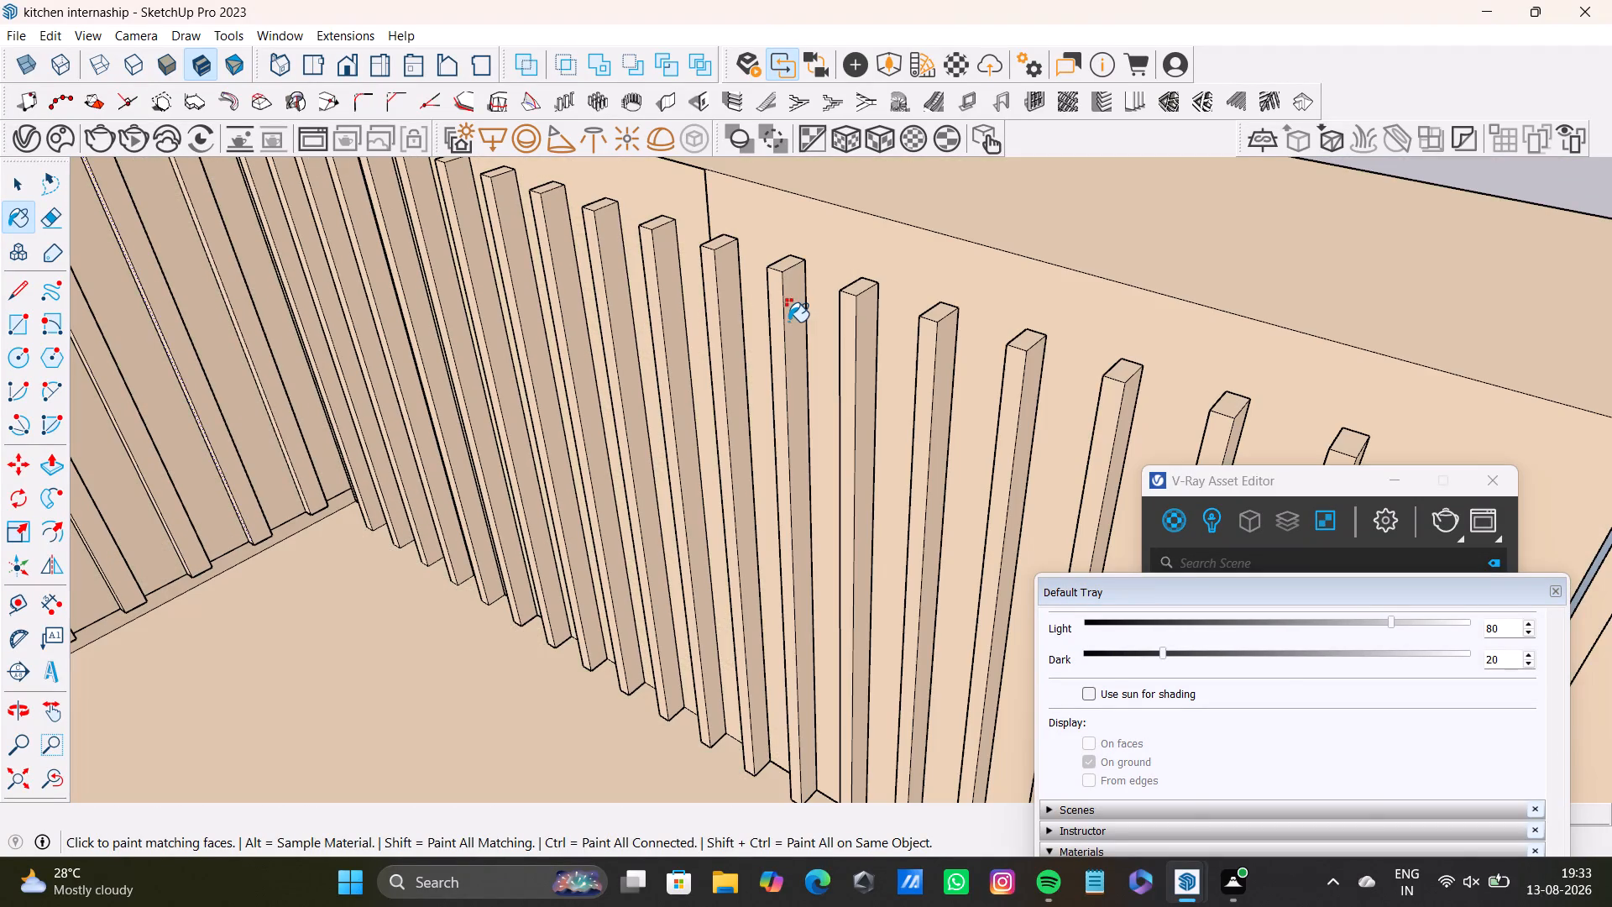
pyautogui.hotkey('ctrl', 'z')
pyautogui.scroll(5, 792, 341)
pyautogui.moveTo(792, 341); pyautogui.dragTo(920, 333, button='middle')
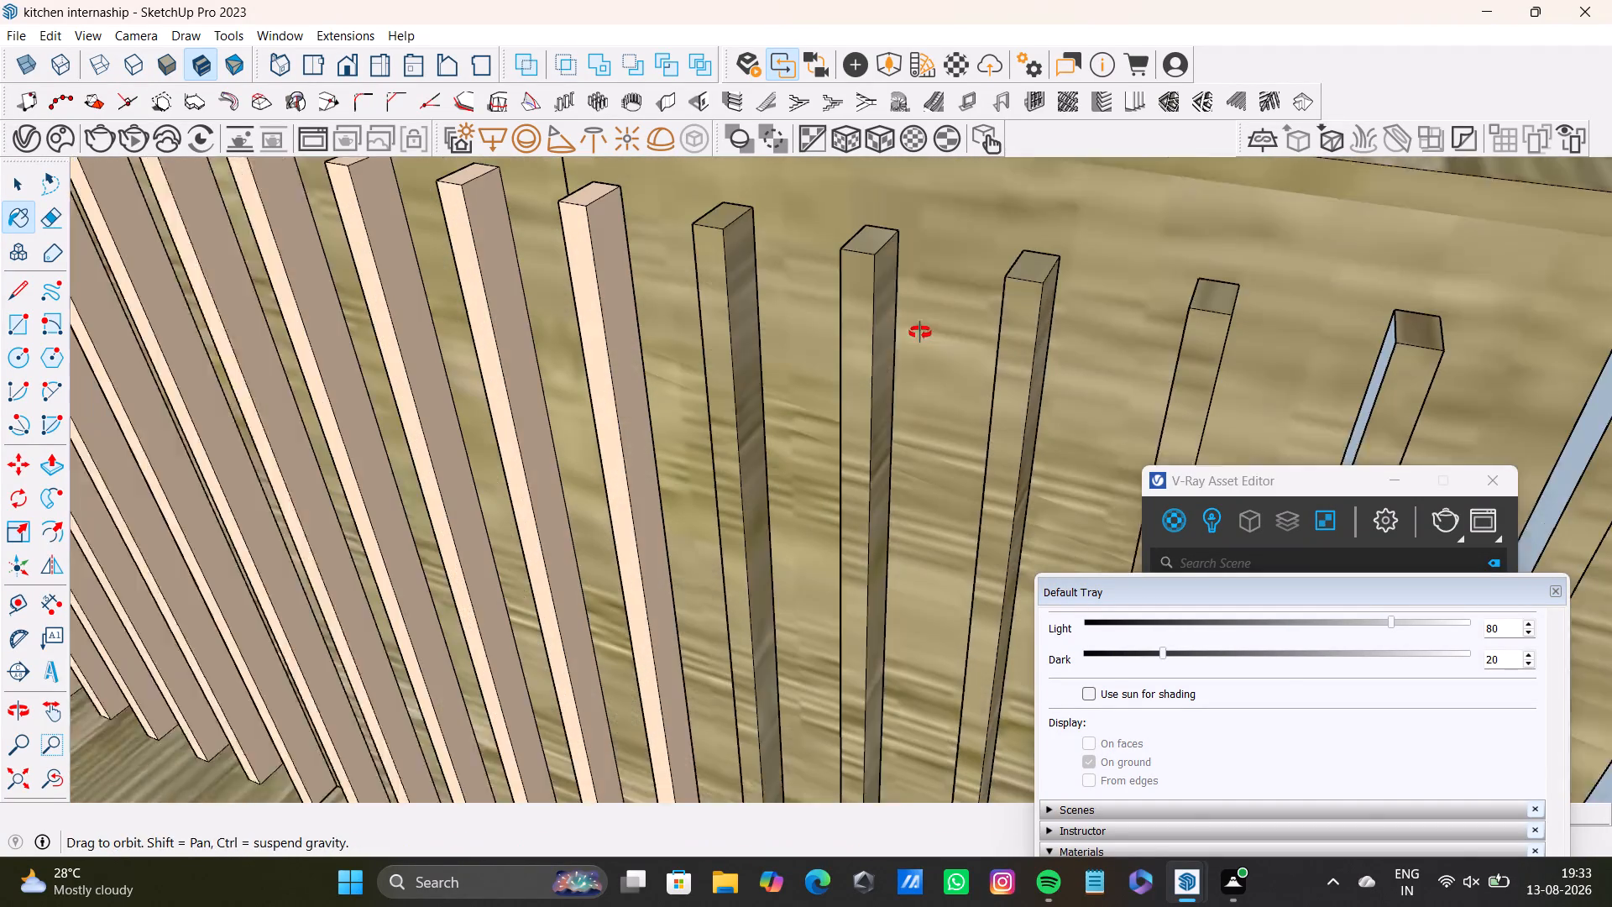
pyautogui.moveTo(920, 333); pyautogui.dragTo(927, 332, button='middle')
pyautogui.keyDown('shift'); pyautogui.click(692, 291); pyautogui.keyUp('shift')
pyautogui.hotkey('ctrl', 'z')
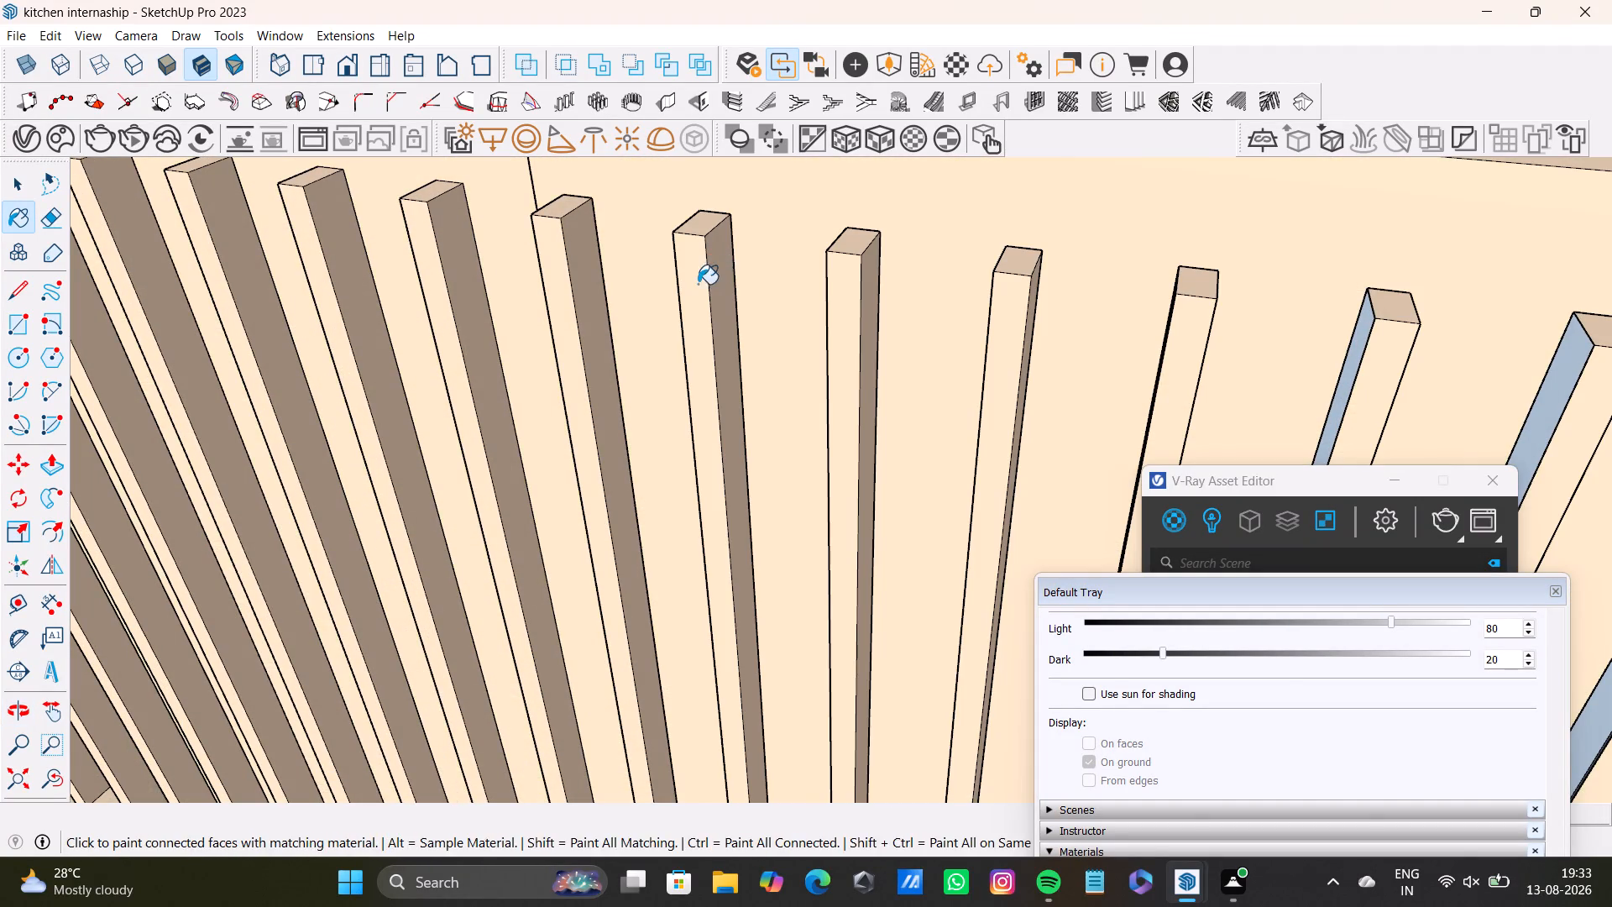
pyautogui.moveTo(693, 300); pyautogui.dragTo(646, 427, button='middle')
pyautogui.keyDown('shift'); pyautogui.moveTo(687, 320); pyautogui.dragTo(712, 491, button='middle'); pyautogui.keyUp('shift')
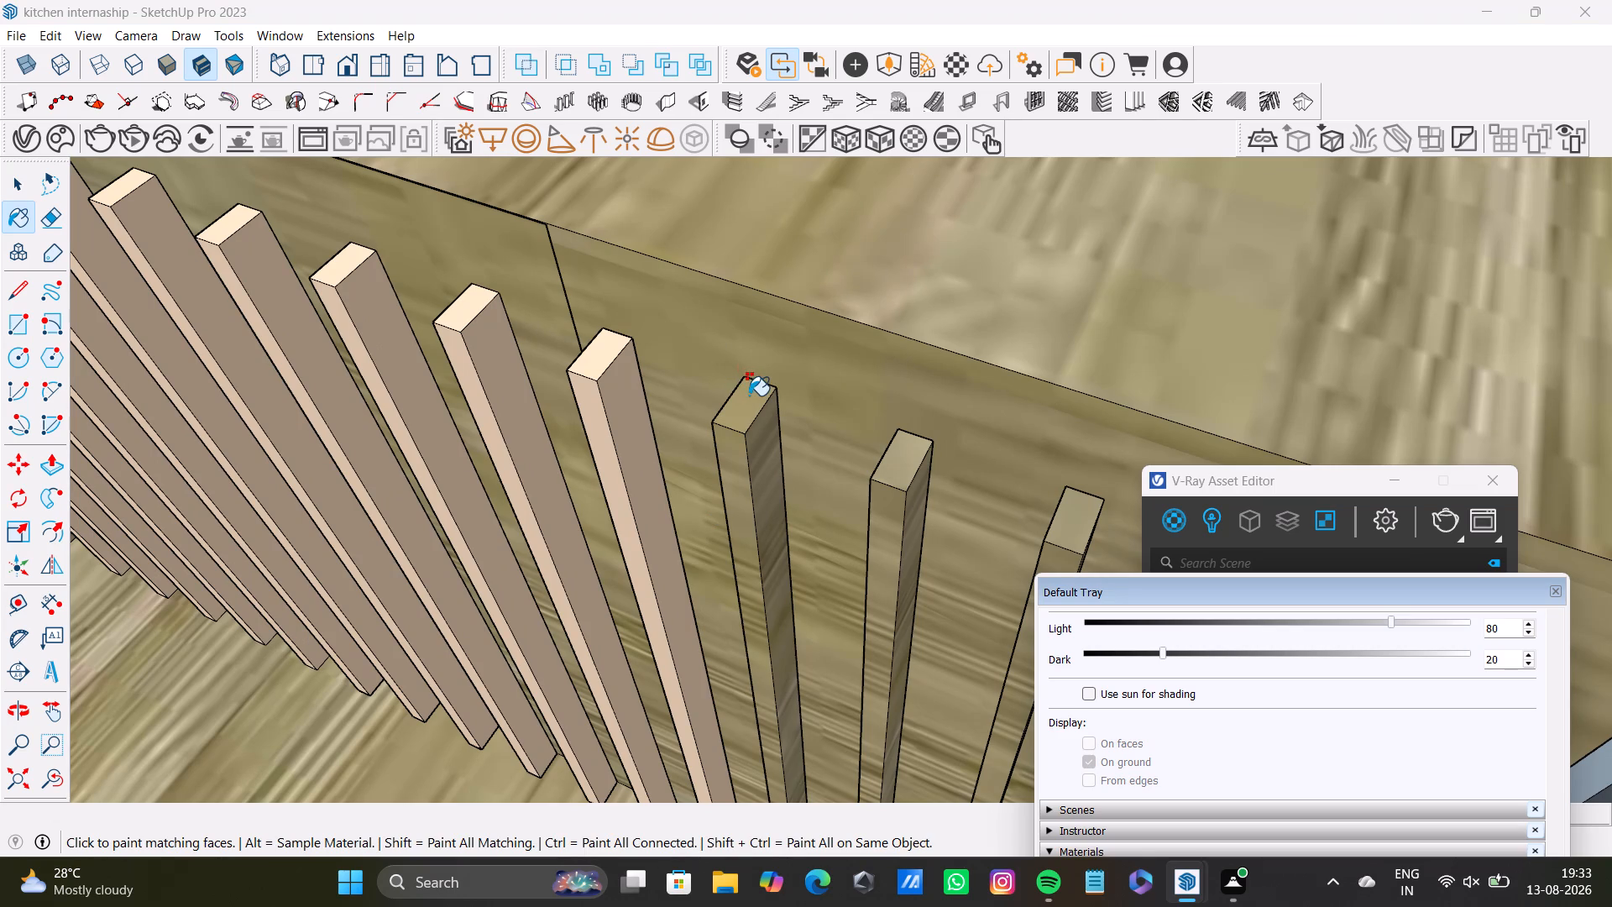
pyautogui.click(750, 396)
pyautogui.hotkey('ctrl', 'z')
# Paint the top, front and side faces of the first wood-textured slat beside the bisque ones with 0012_Bisque.
pyautogui.press('space')
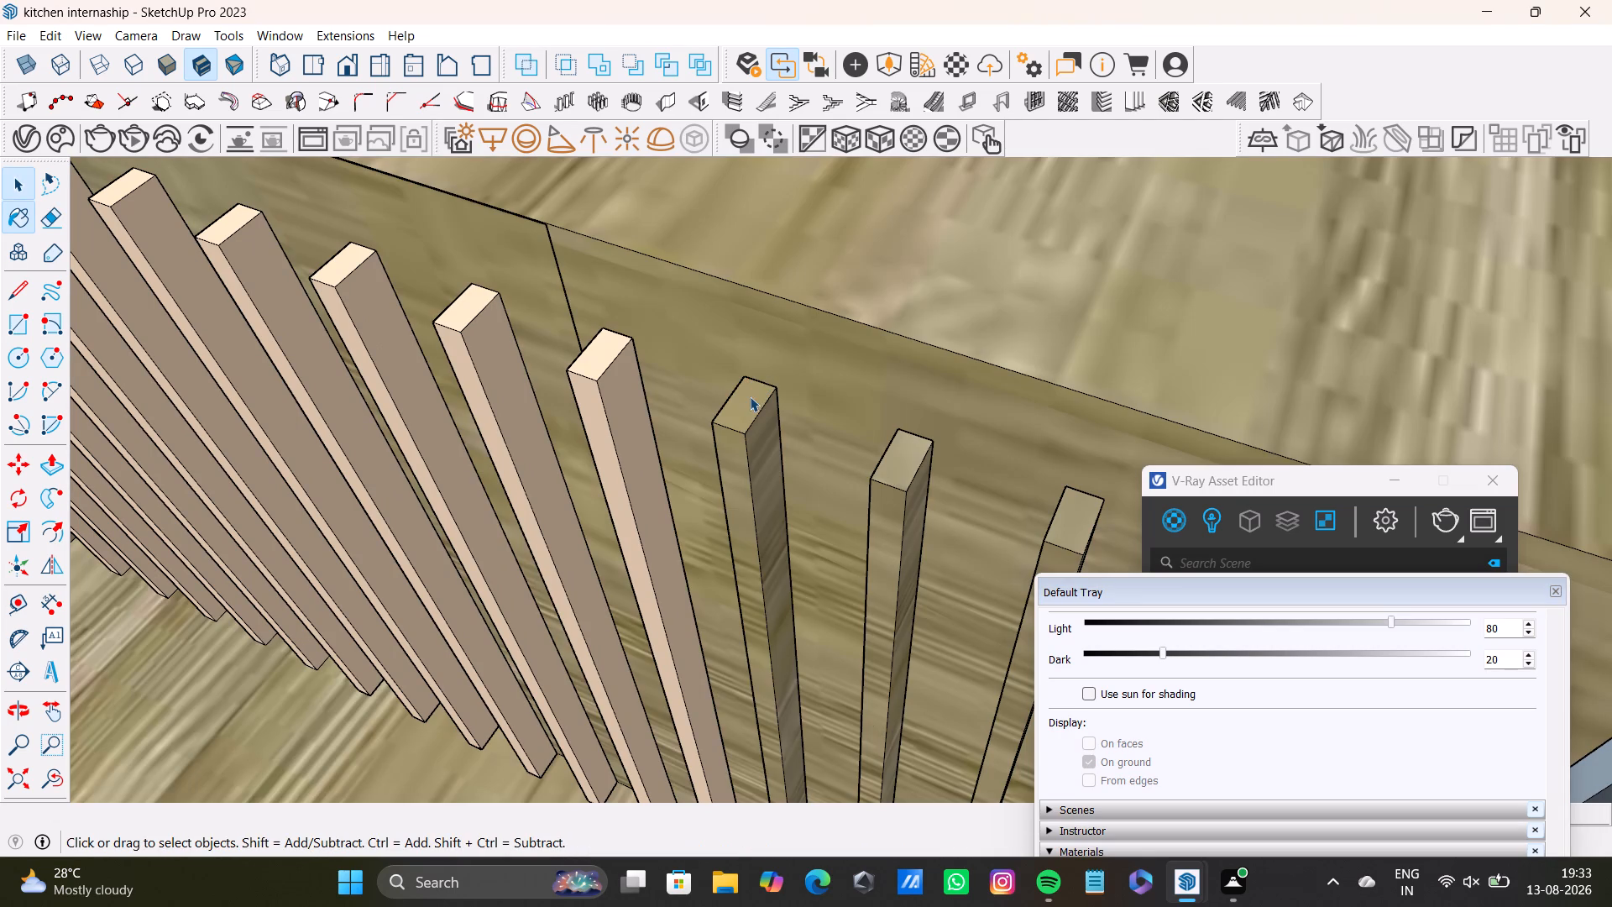
pyautogui.click(748, 400)
pyautogui.click(770, 454)
pyautogui.click(740, 470)
pyautogui.moveTo(756, 469); pyautogui.dragTo(879, 436, button='middle')
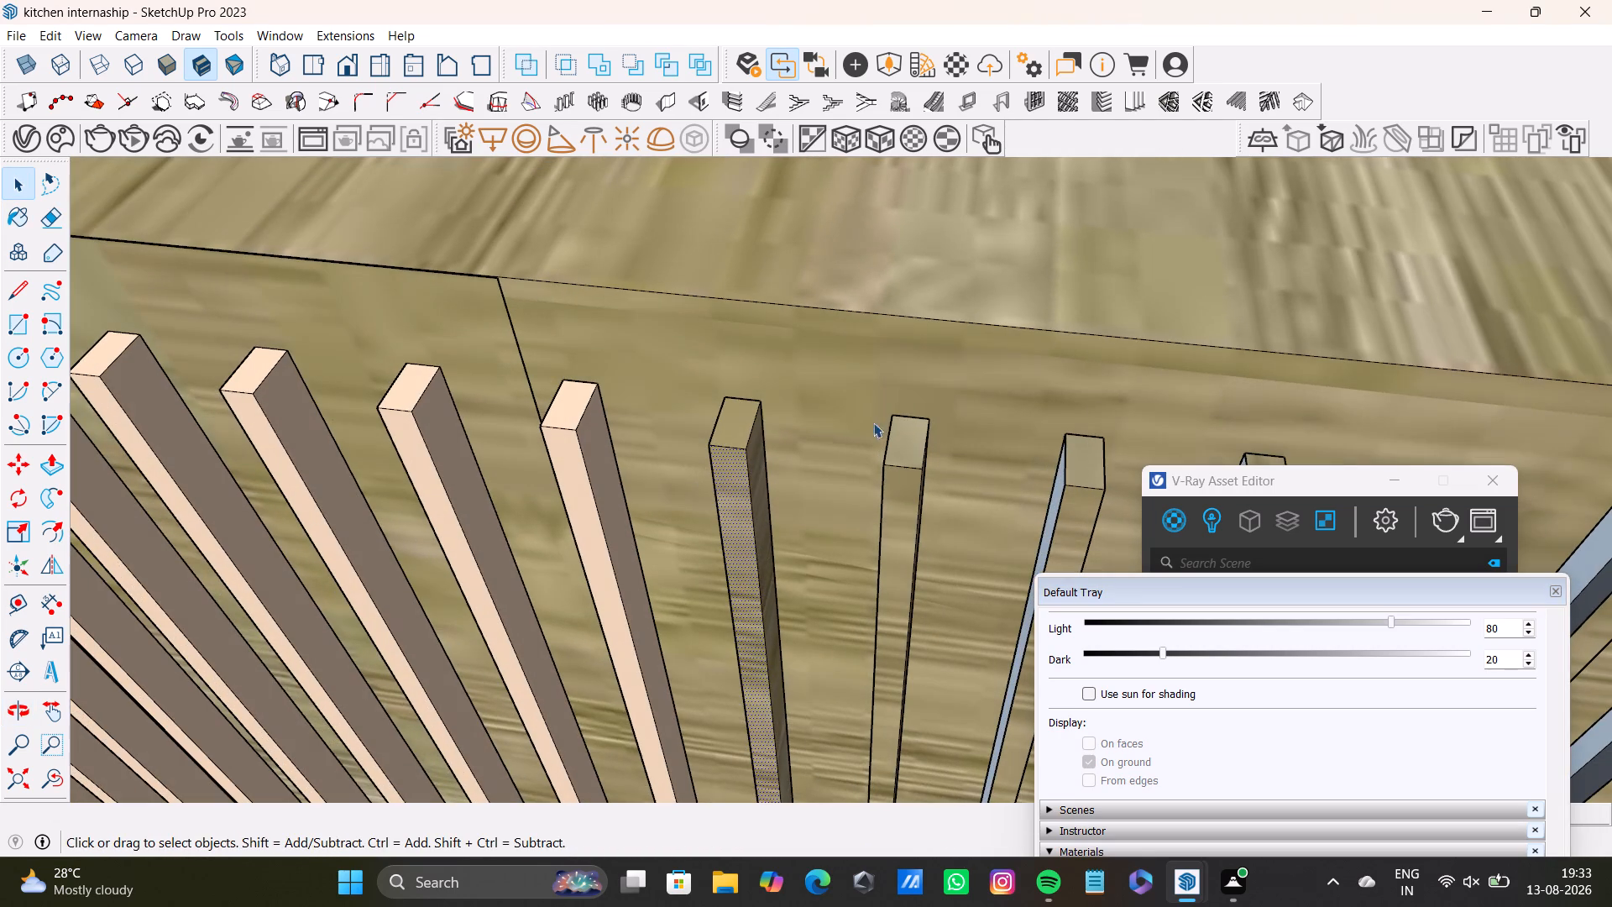
pyautogui.click(733, 422)
pyautogui.click(753, 459)
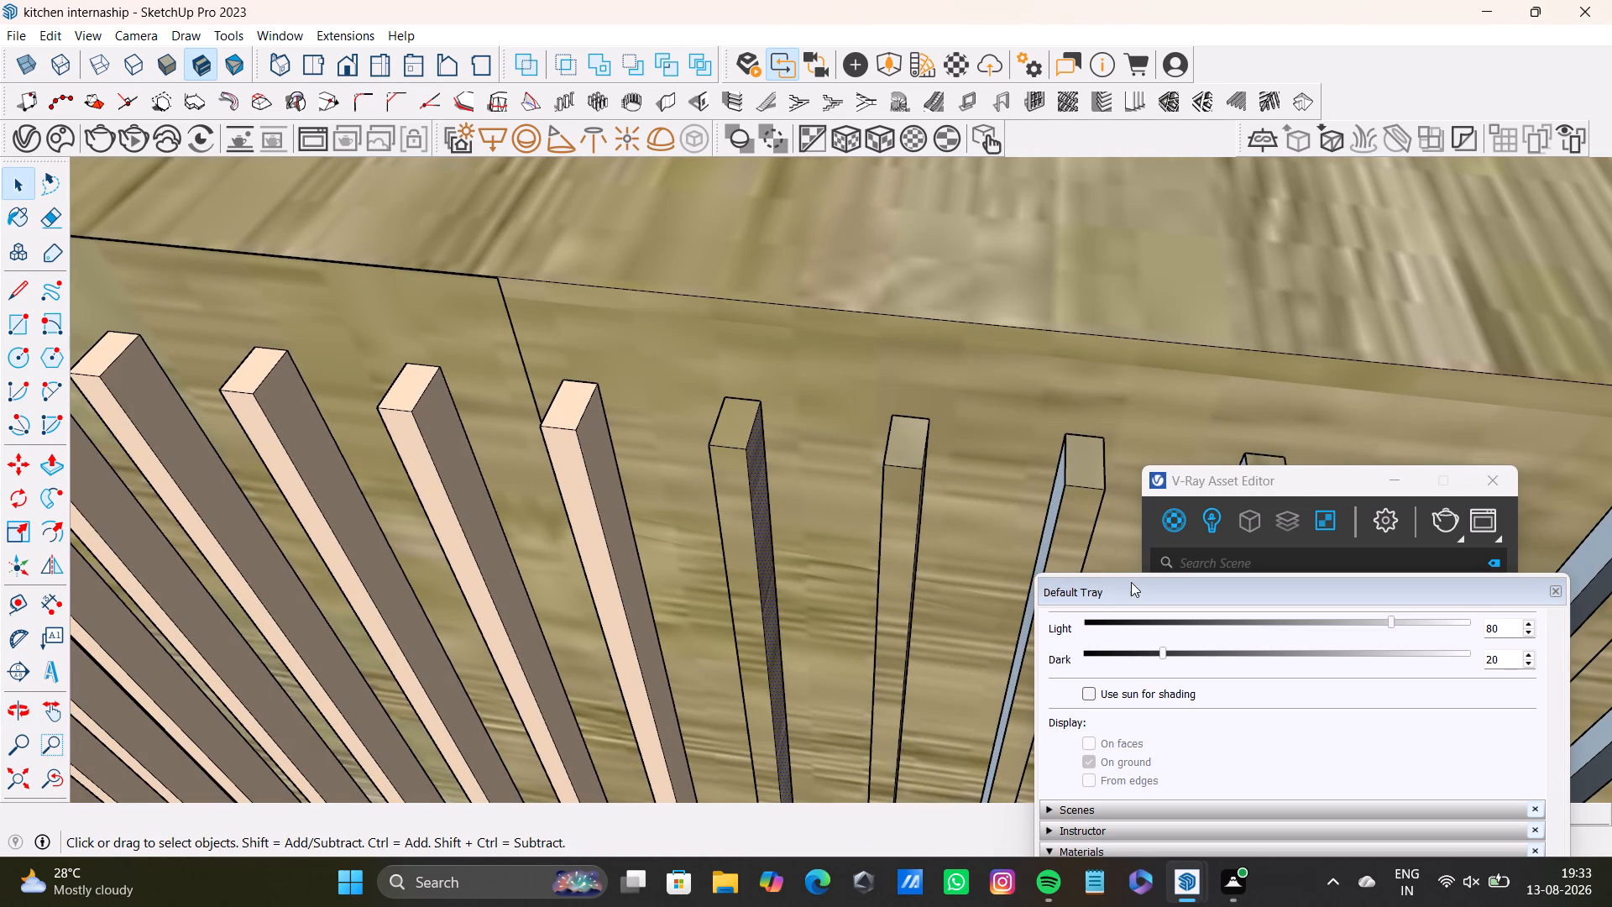
pyautogui.moveTo(1132, 582); pyautogui.dragTo(1089, 170)
pyautogui.click(1023, 480)
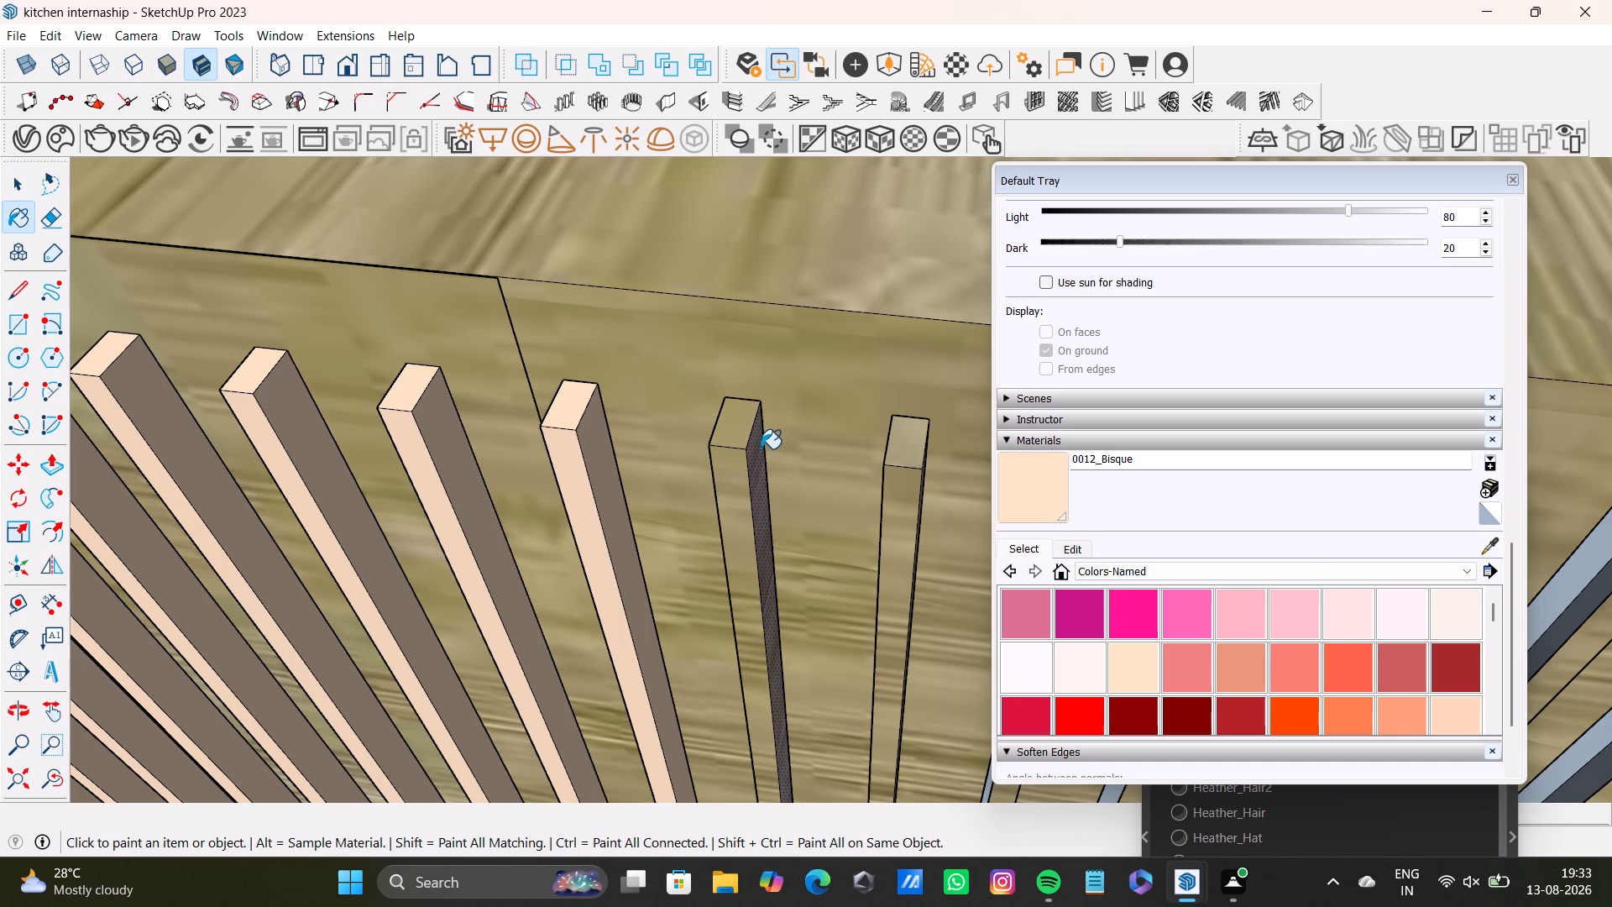
pyautogui.click(760, 455)
pyautogui.click(743, 428)
pyautogui.click(734, 480)
# Paint the visible faces of the next two wood-textured slats along the wall with 0012_Bisque.
pyautogui.moveTo(736, 519); pyautogui.dragTo(916, 514, button='middle')
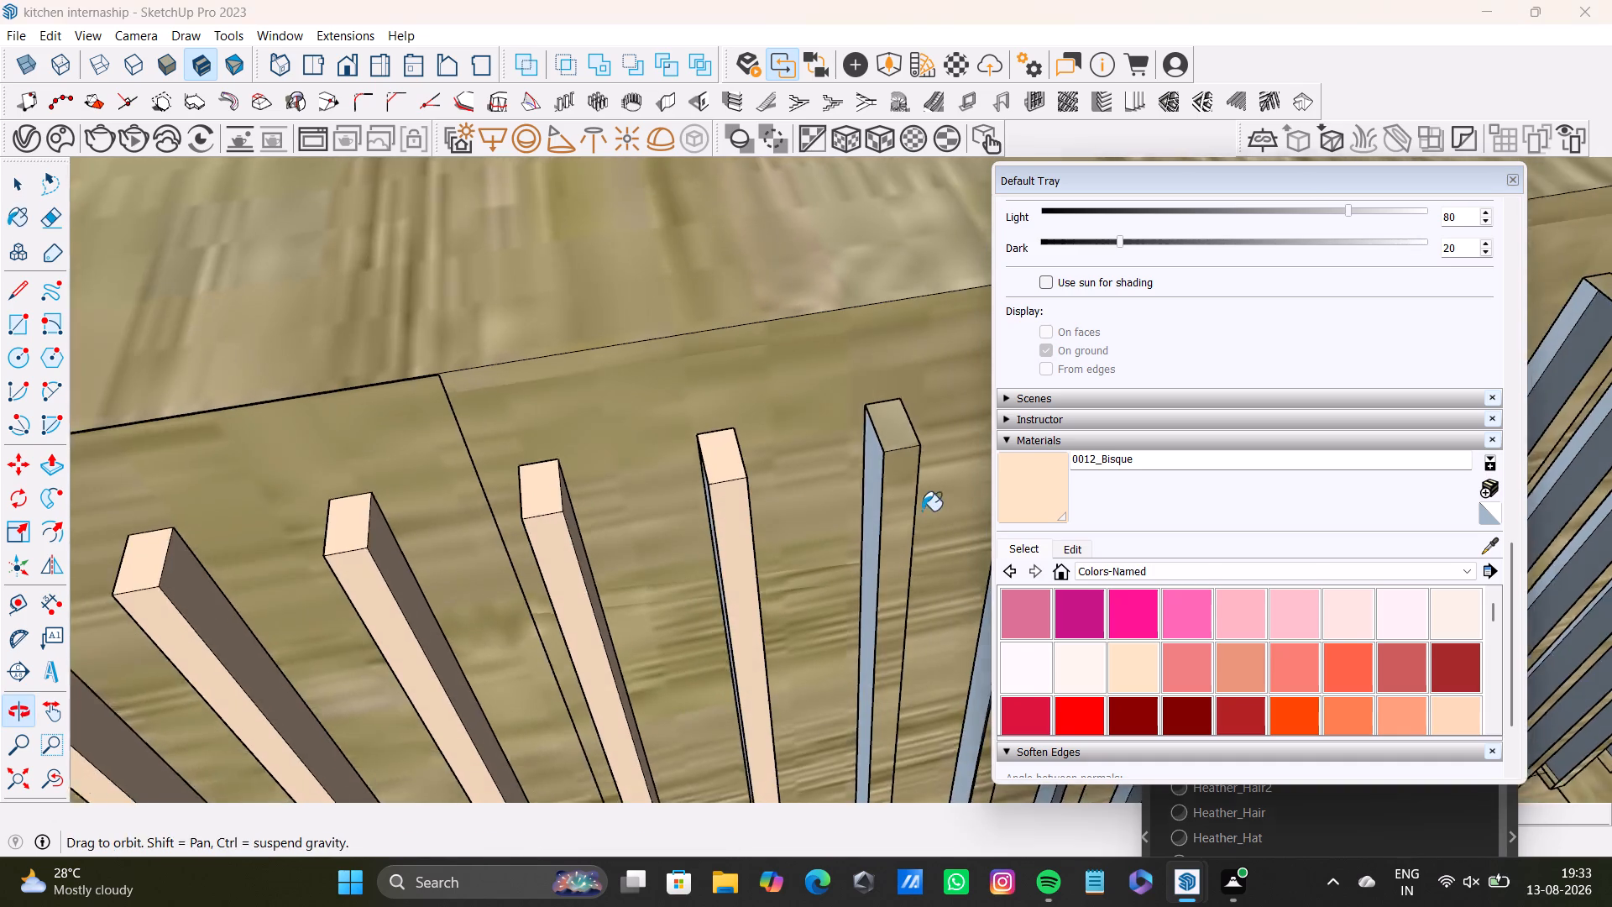
pyautogui.scroll(2, 760, 520)
pyautogui.moveTo(763, 516); pyautogui.dragTo(477, 406, button='middle')
pyautogui.scroll(-9, 751, 438)
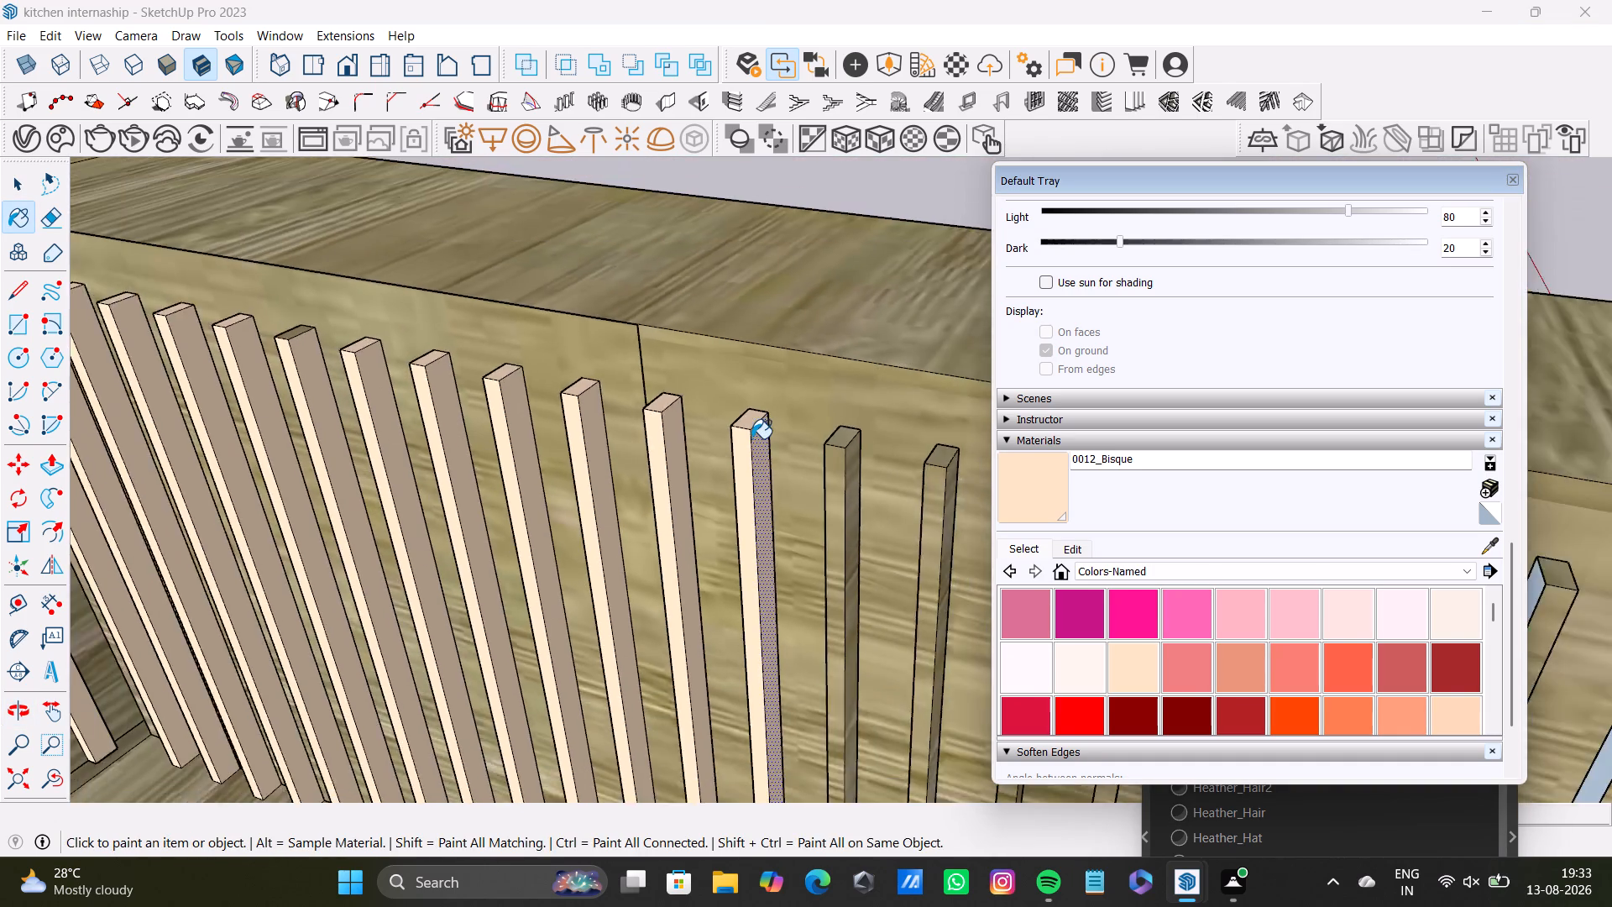
pyautogui.scroll(-3, 751, 438)
pyautogui.moveTo(792, 467); pyautogui.dragTo(557, 354, button='middle')
pyautogui.scroll(3, 594, 355)
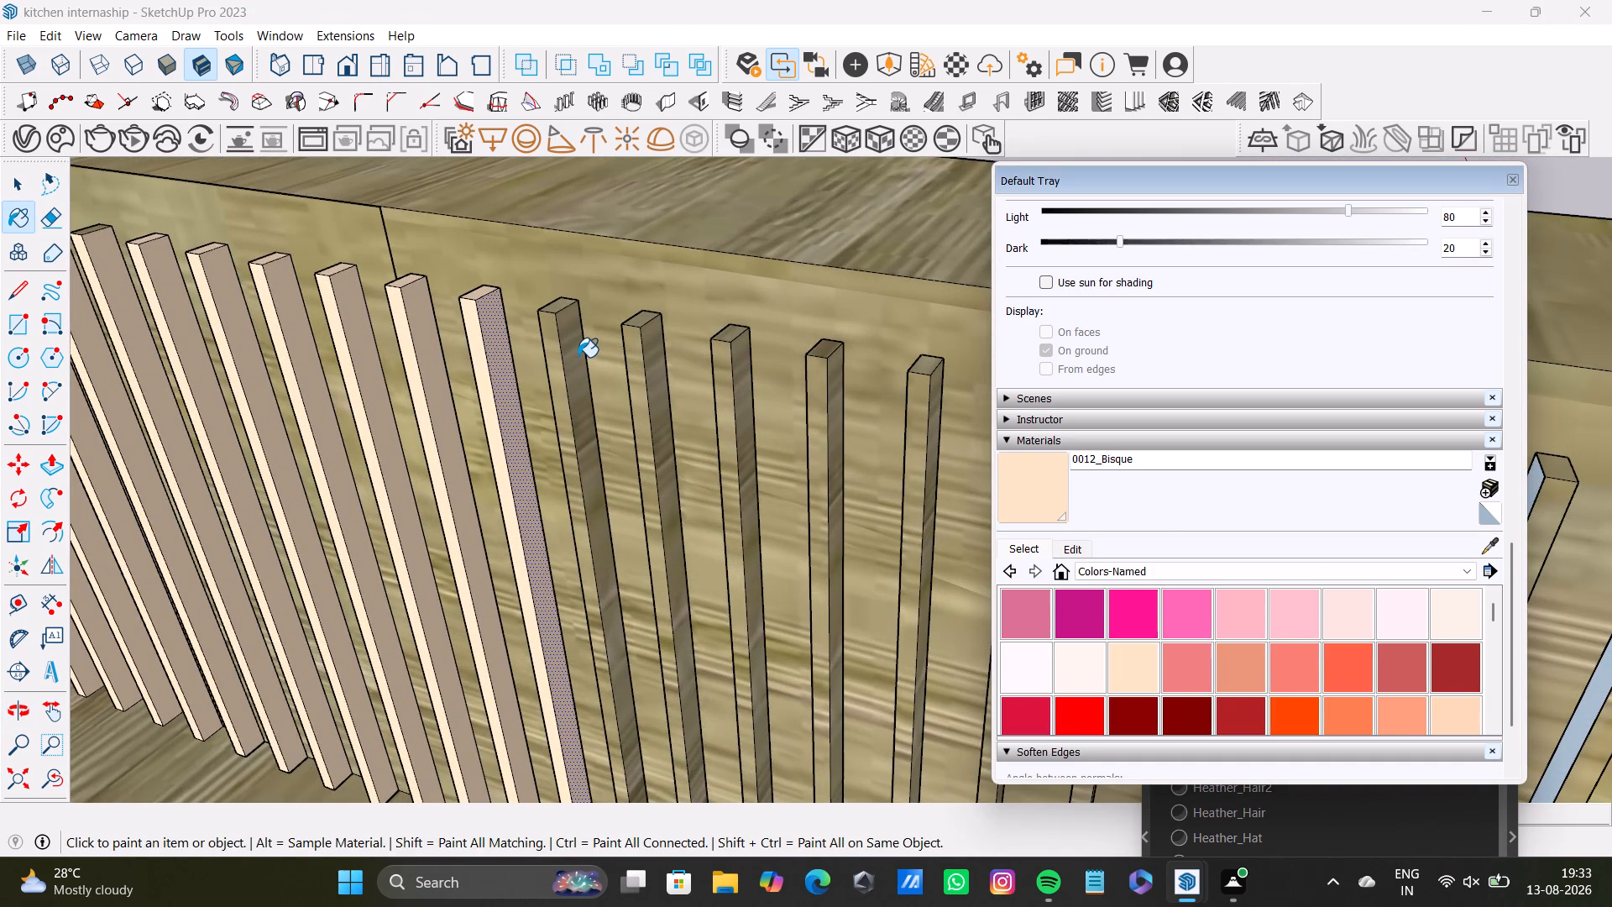
pyautogui.click(571, 341)
pyautogui.click(553, 305)
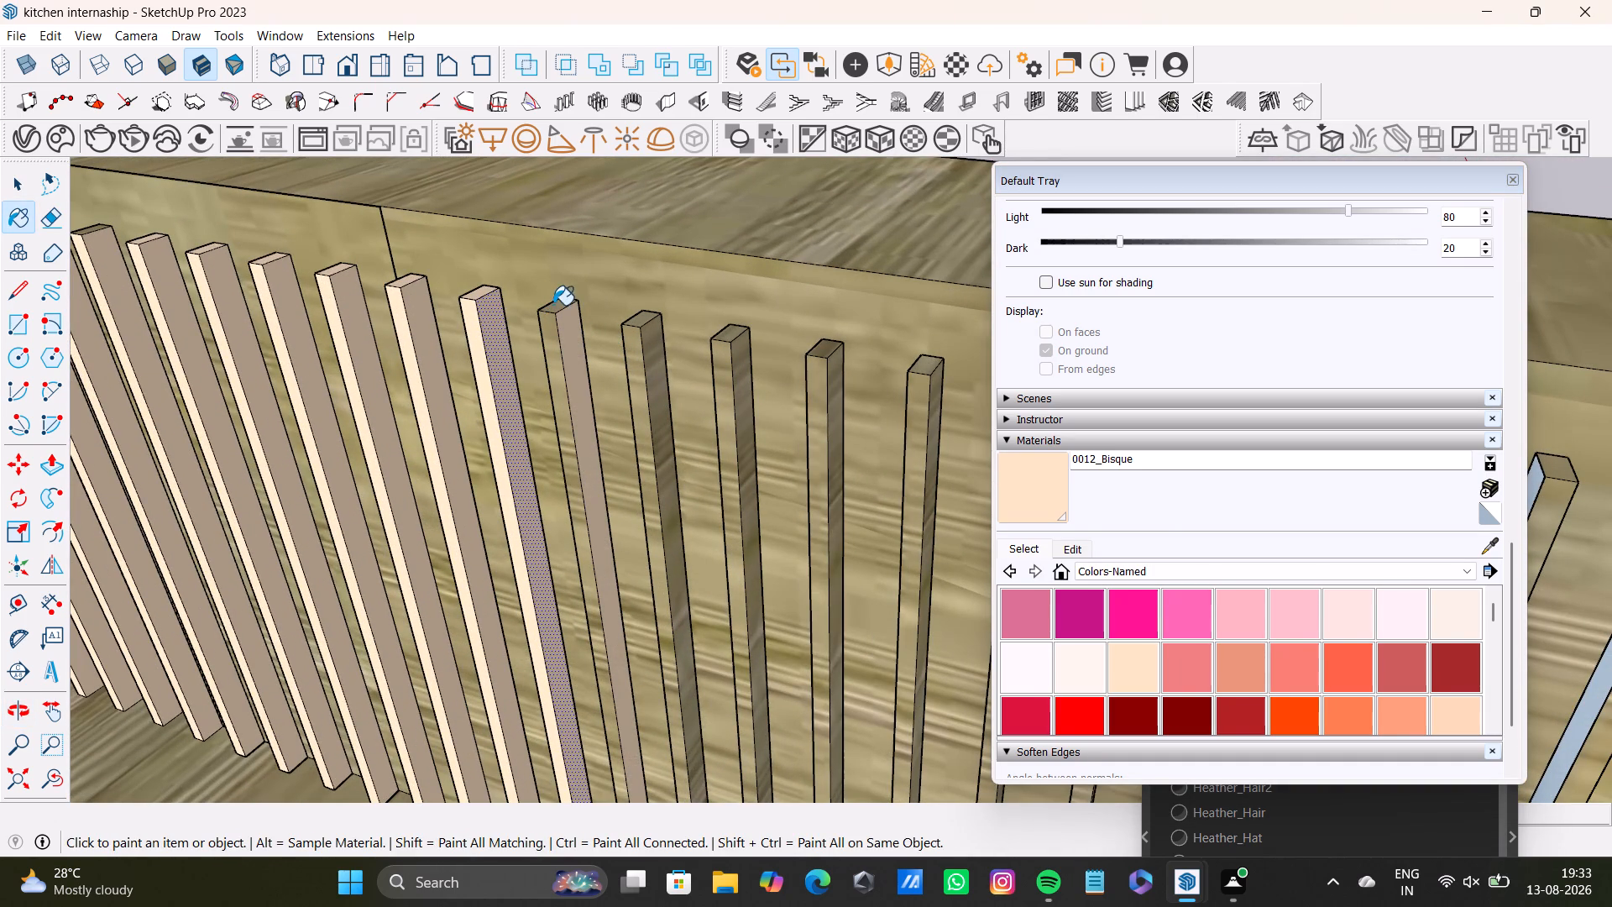
pyautogui.click(549, 320)
pyautogui.click(638, 325)
pyautogui.click(635, 342)
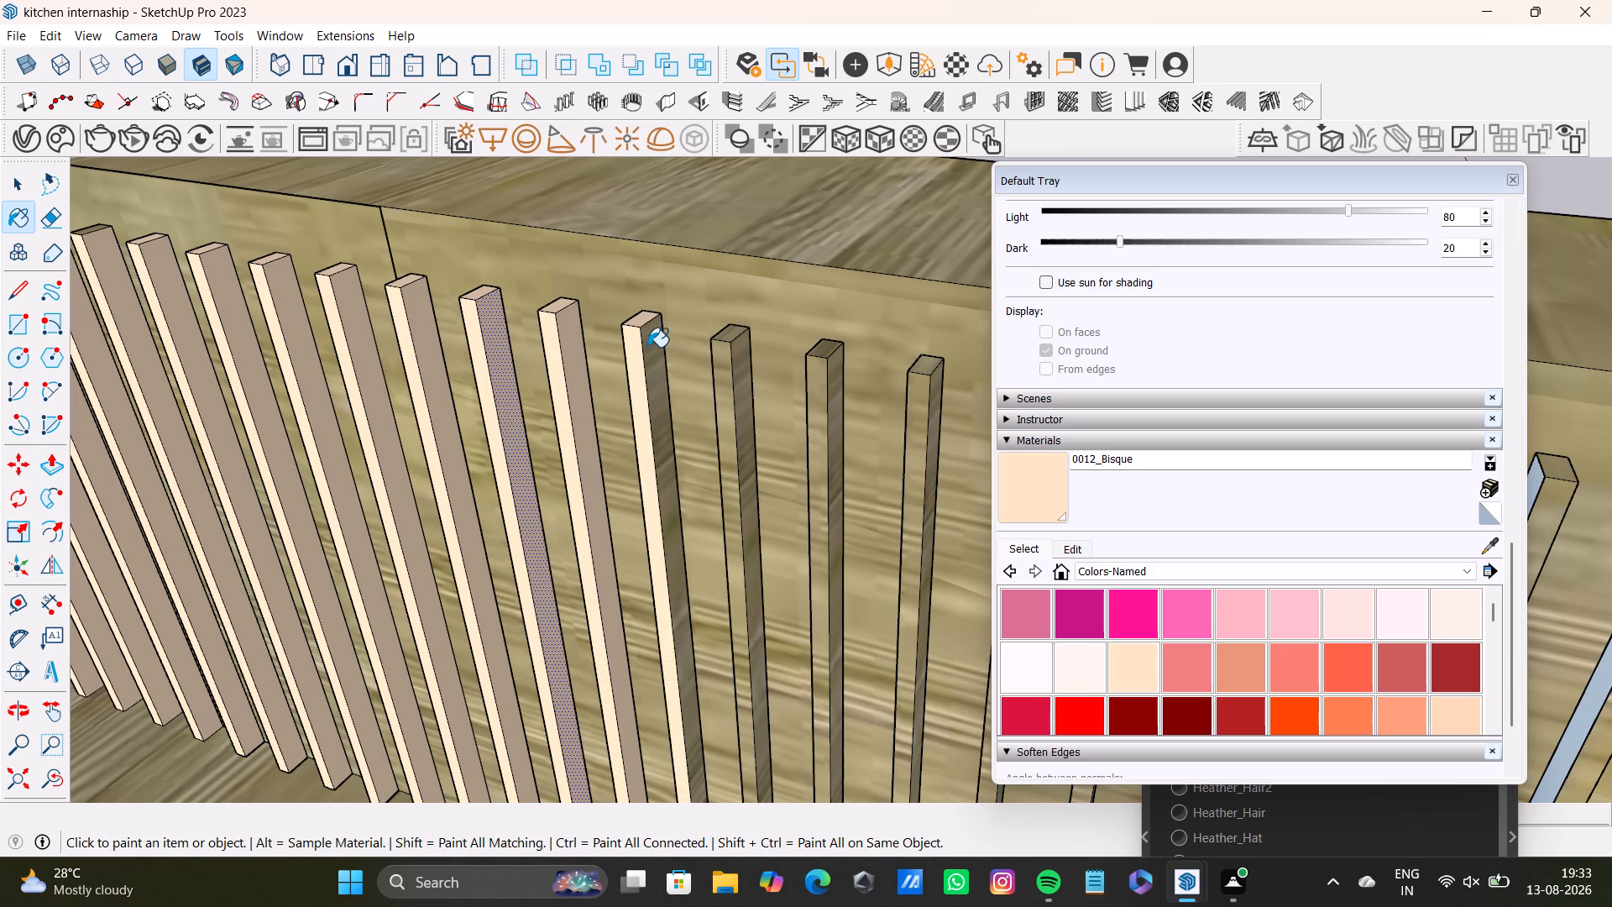
pyautogui.click(650, 347)
# Paint the top, front and side faces of the following three wall slats with 0012_Bisque.
pyautogui.click(728, 343)
pyautogui.click(724, 362)
pyautogui.click(737, 363)
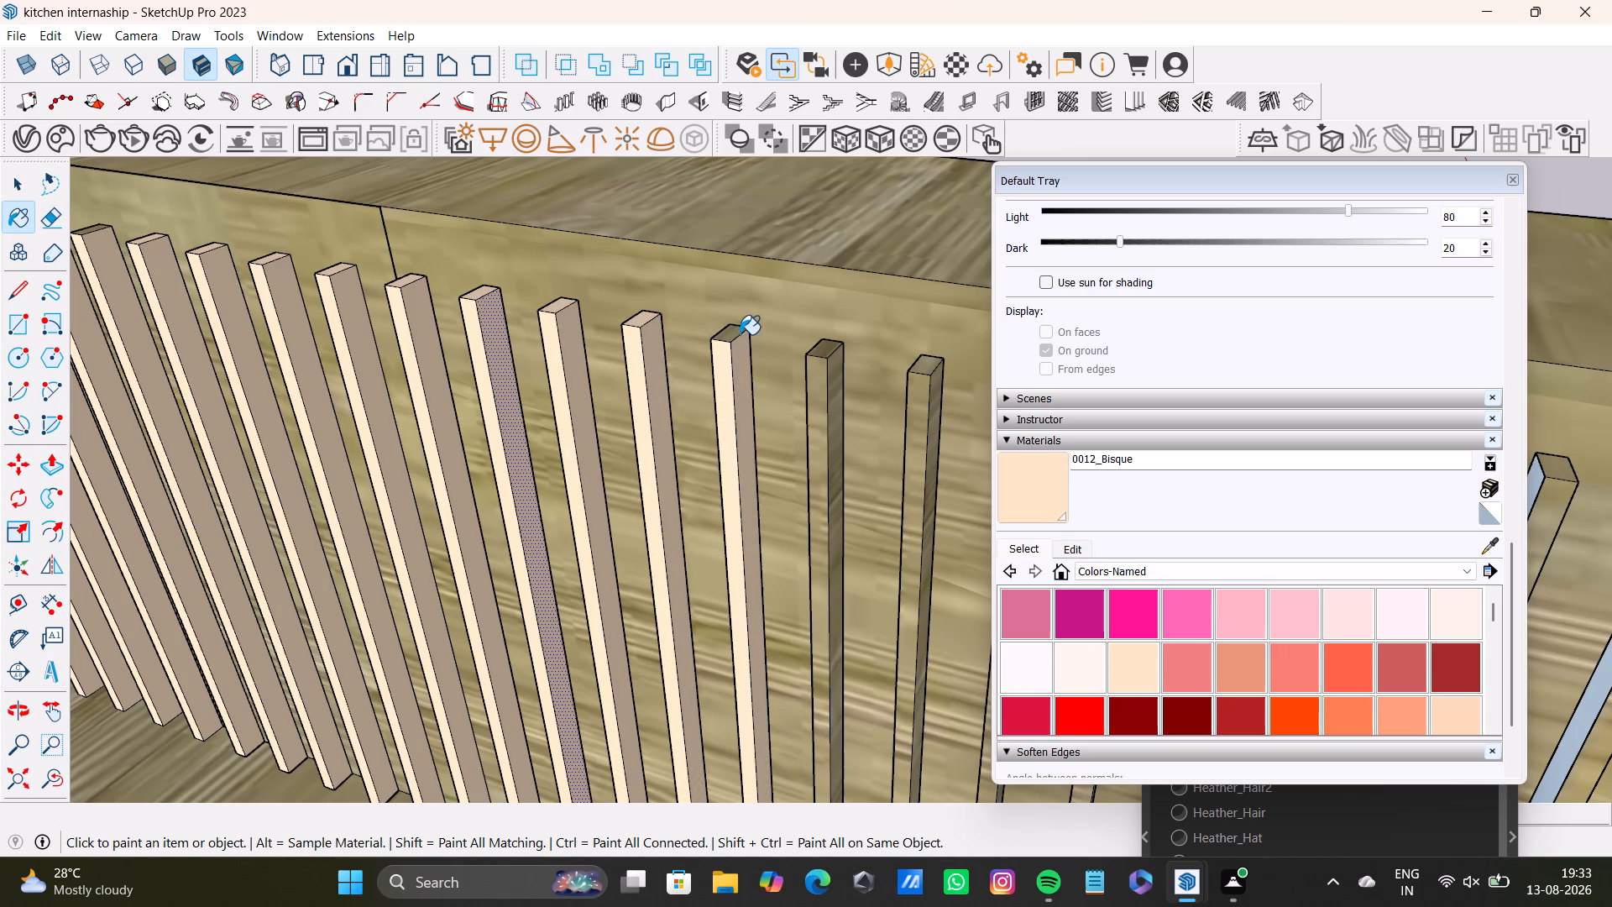
pyautogui.click(739, 334)
pyautogui.click(819, 354)
pyautogui.click(820, 371)
pyautogui.click(830, 375)
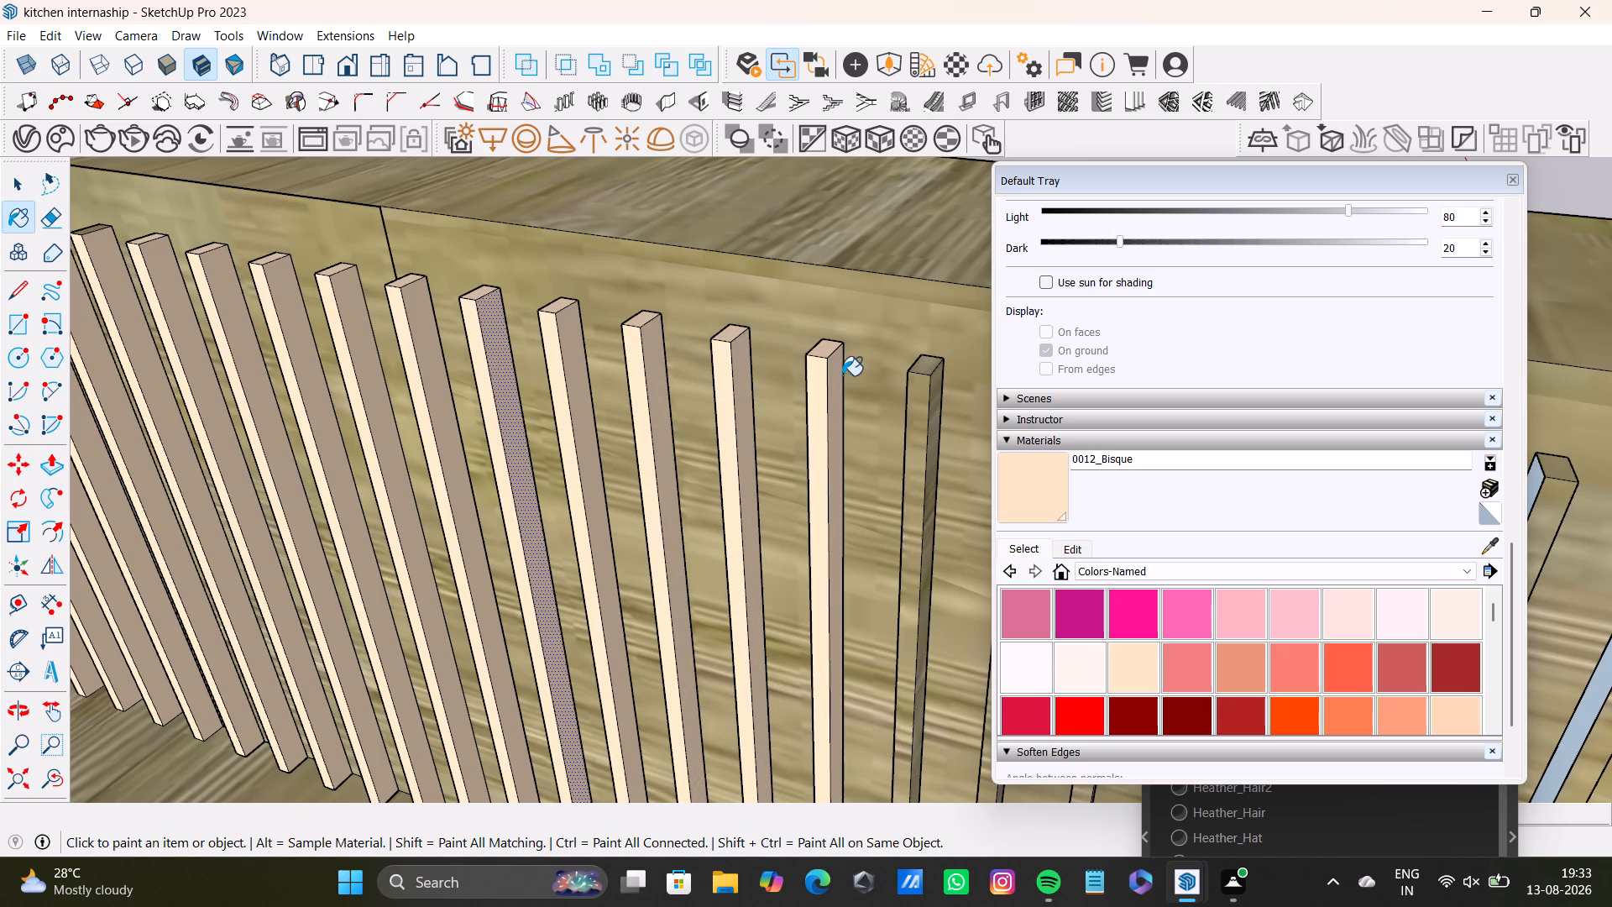
pyautogui.click(928, 371)
pyautogui.click(919, 398)
pyautogui.click(930, 398)
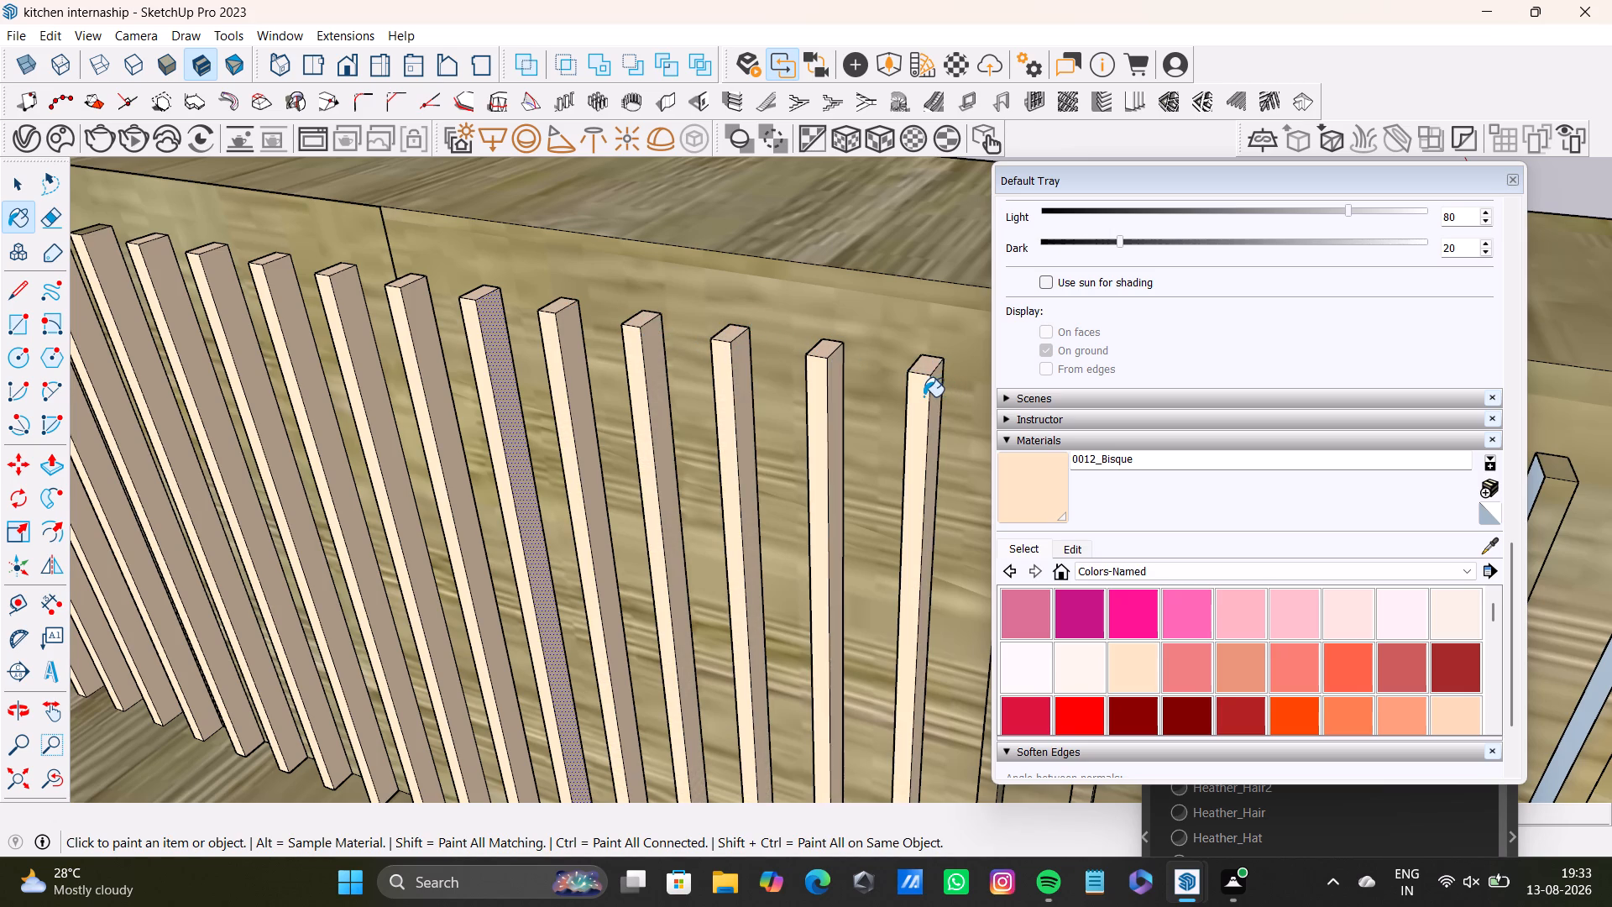
# Continue along the same wall and paint the faces of the next two unpainted slats with 0012_Bisque.
pyautogui.scroll(-4, 924, 396)
pyautogui.moveTo(900, 396); pyautogui.dragTo(420, 280, button='middle')
pyautogui.scroll(-3, 494, 269)
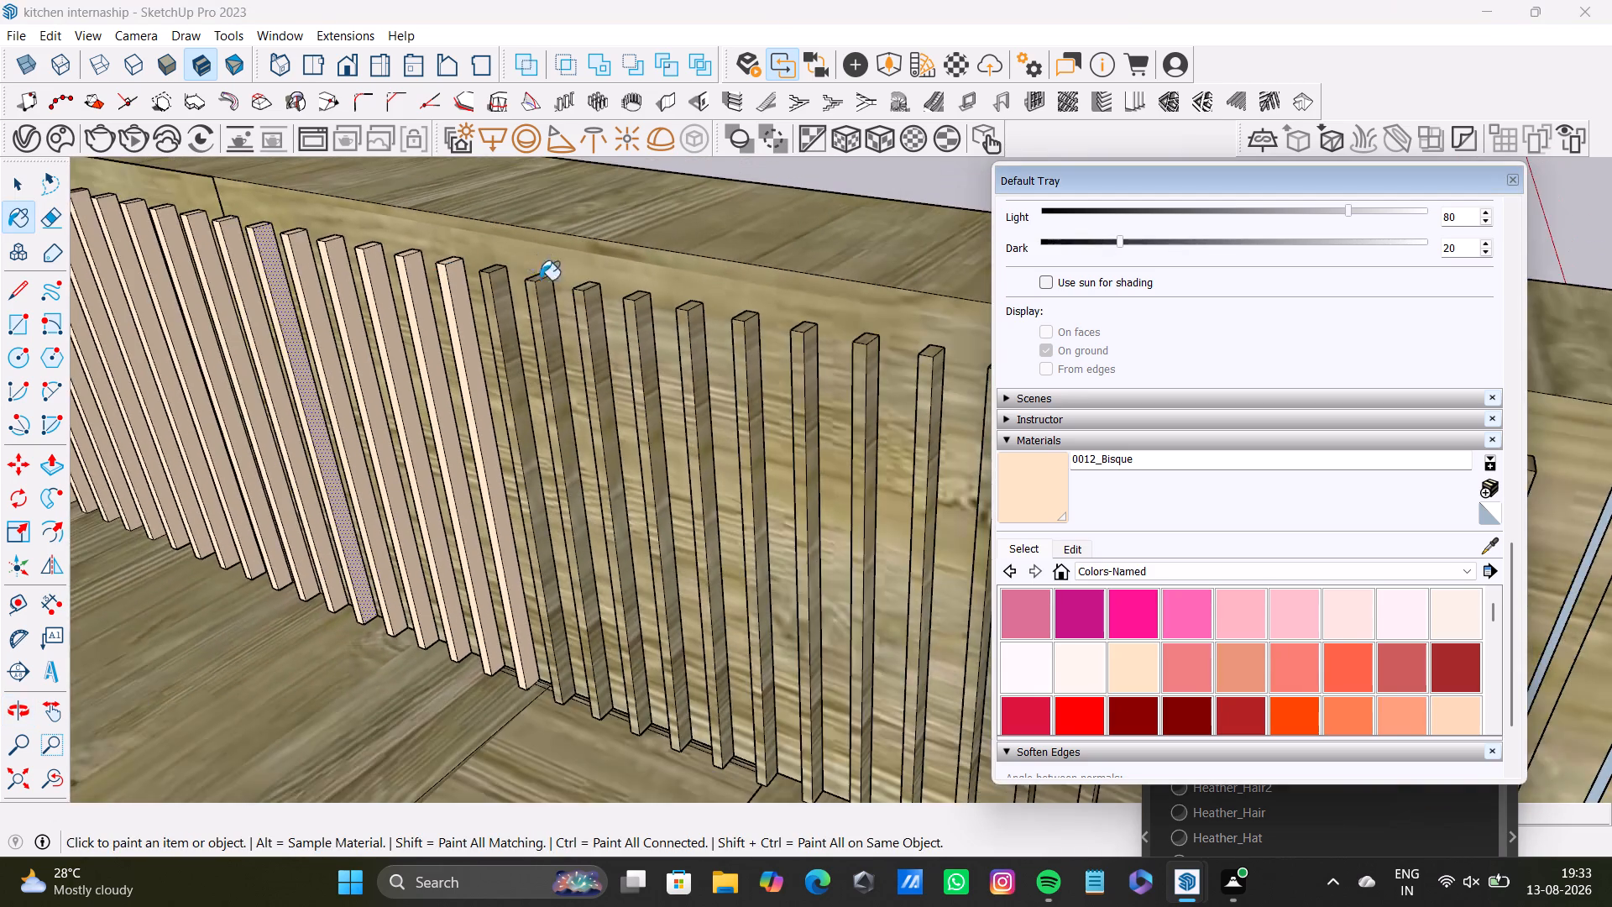
pyautogui.scroll(-20, 556, 288)
pyautogui.scroll(-1, 556, 288)
pyautogui.scroll(-4, 659, 381)
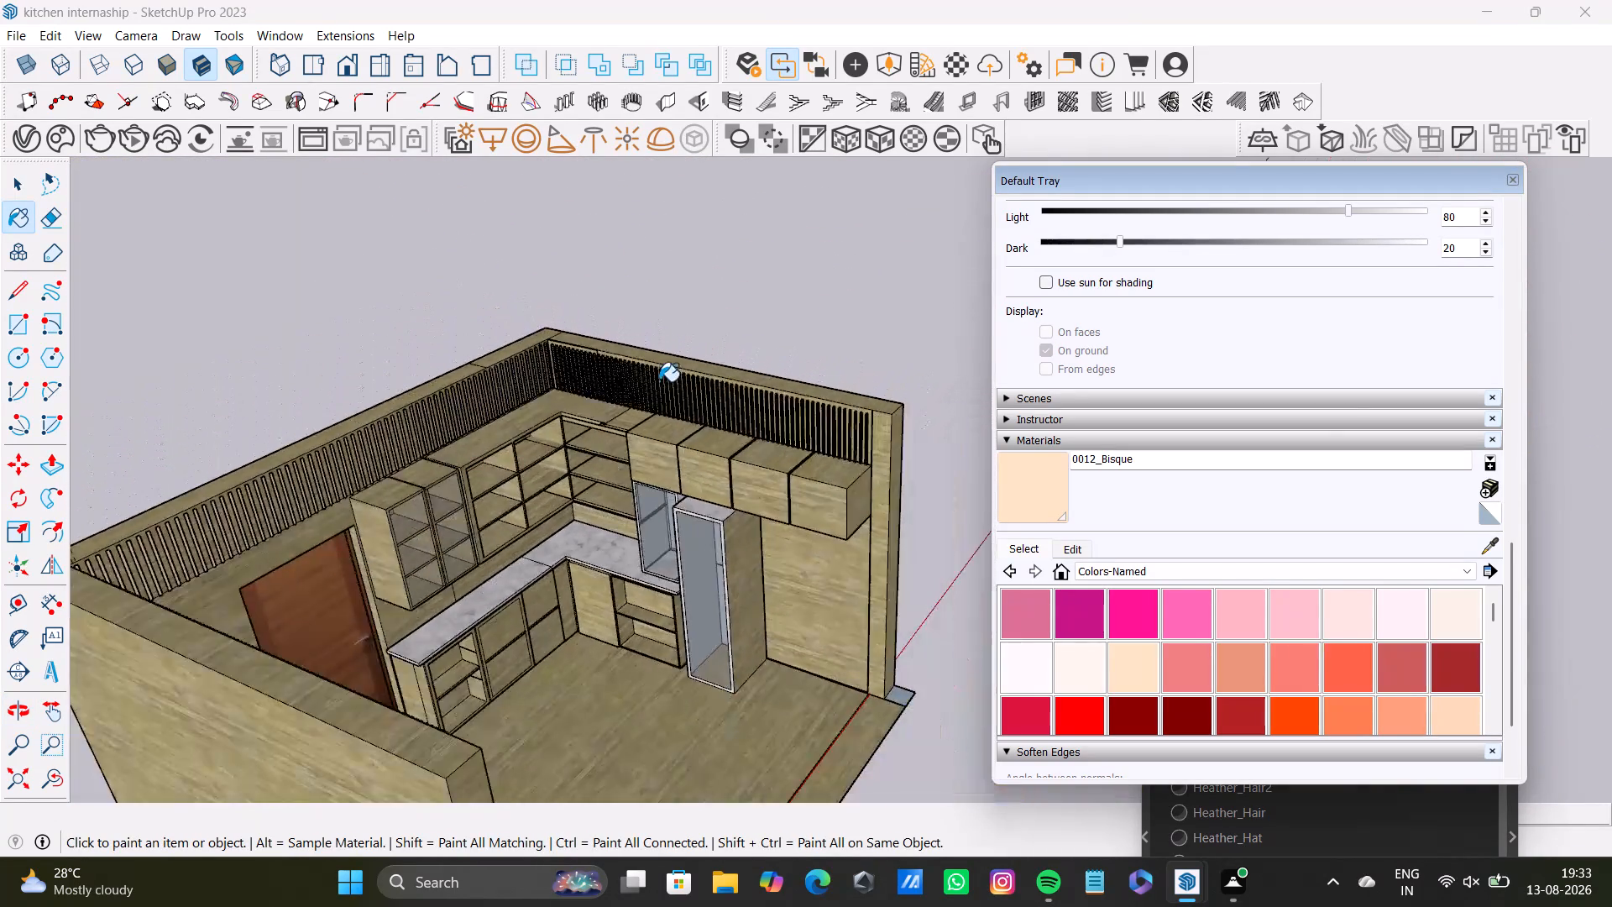
pyautogui.scroll(-6, 659, 381)
pyautogui.scroll(20, 660, 392)
pyautogui.scroll(2, 660, 392)
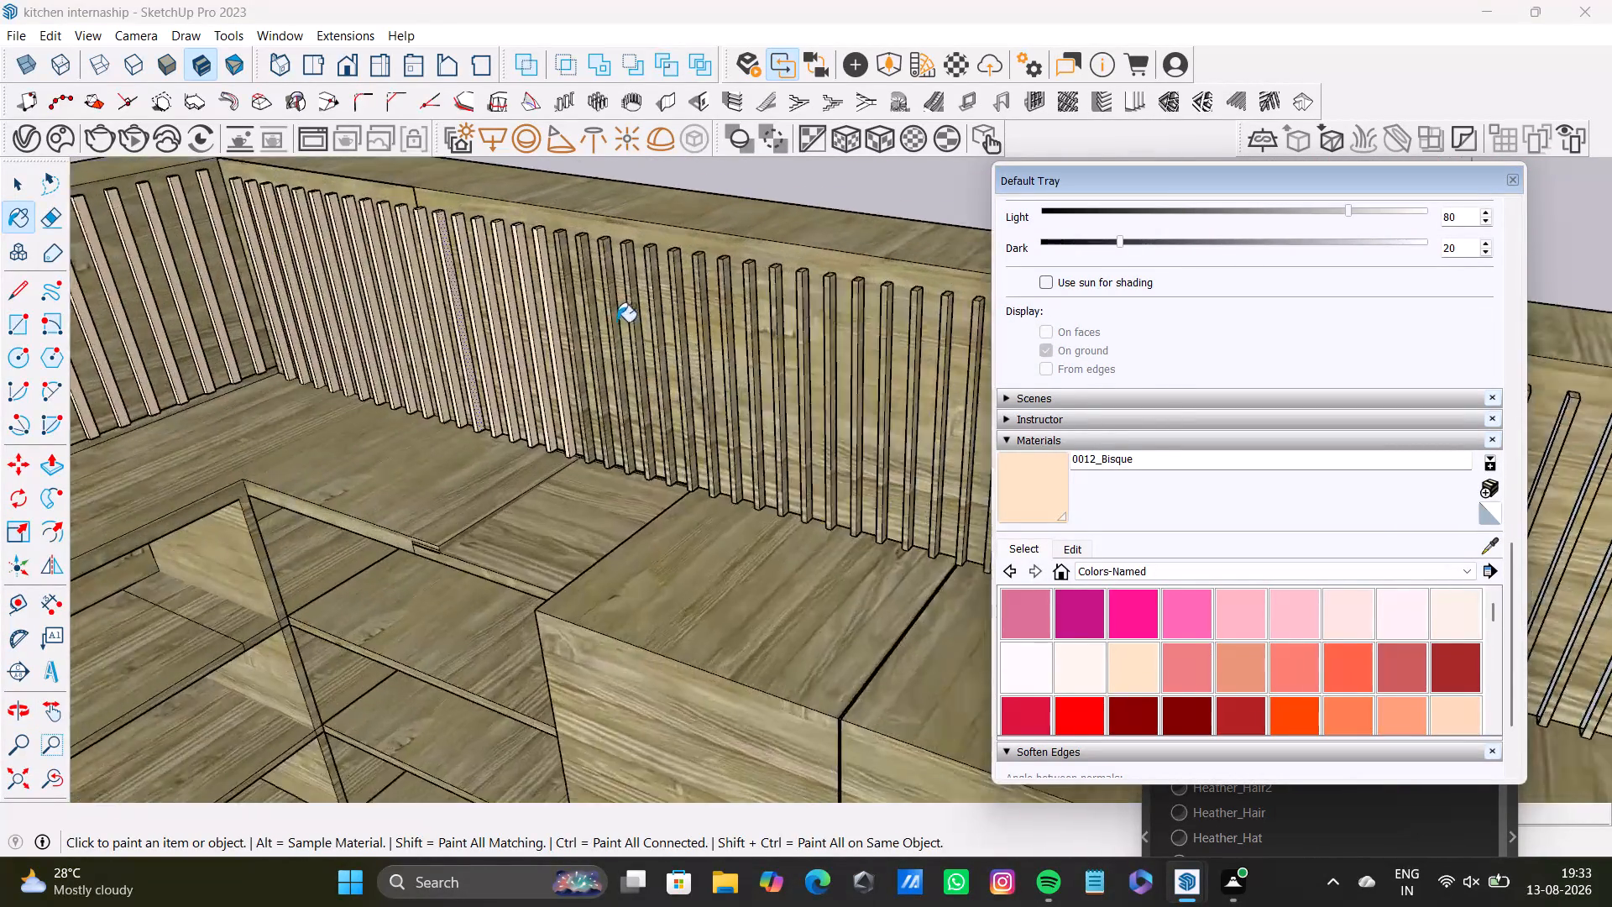
pyautogui.scroll(4, 616, 322)
pyautogui.moveTo(578, 284); pyautogui.dragTo(615, 407, button='middle')
pyautogui.scroll(6, 549, 377)
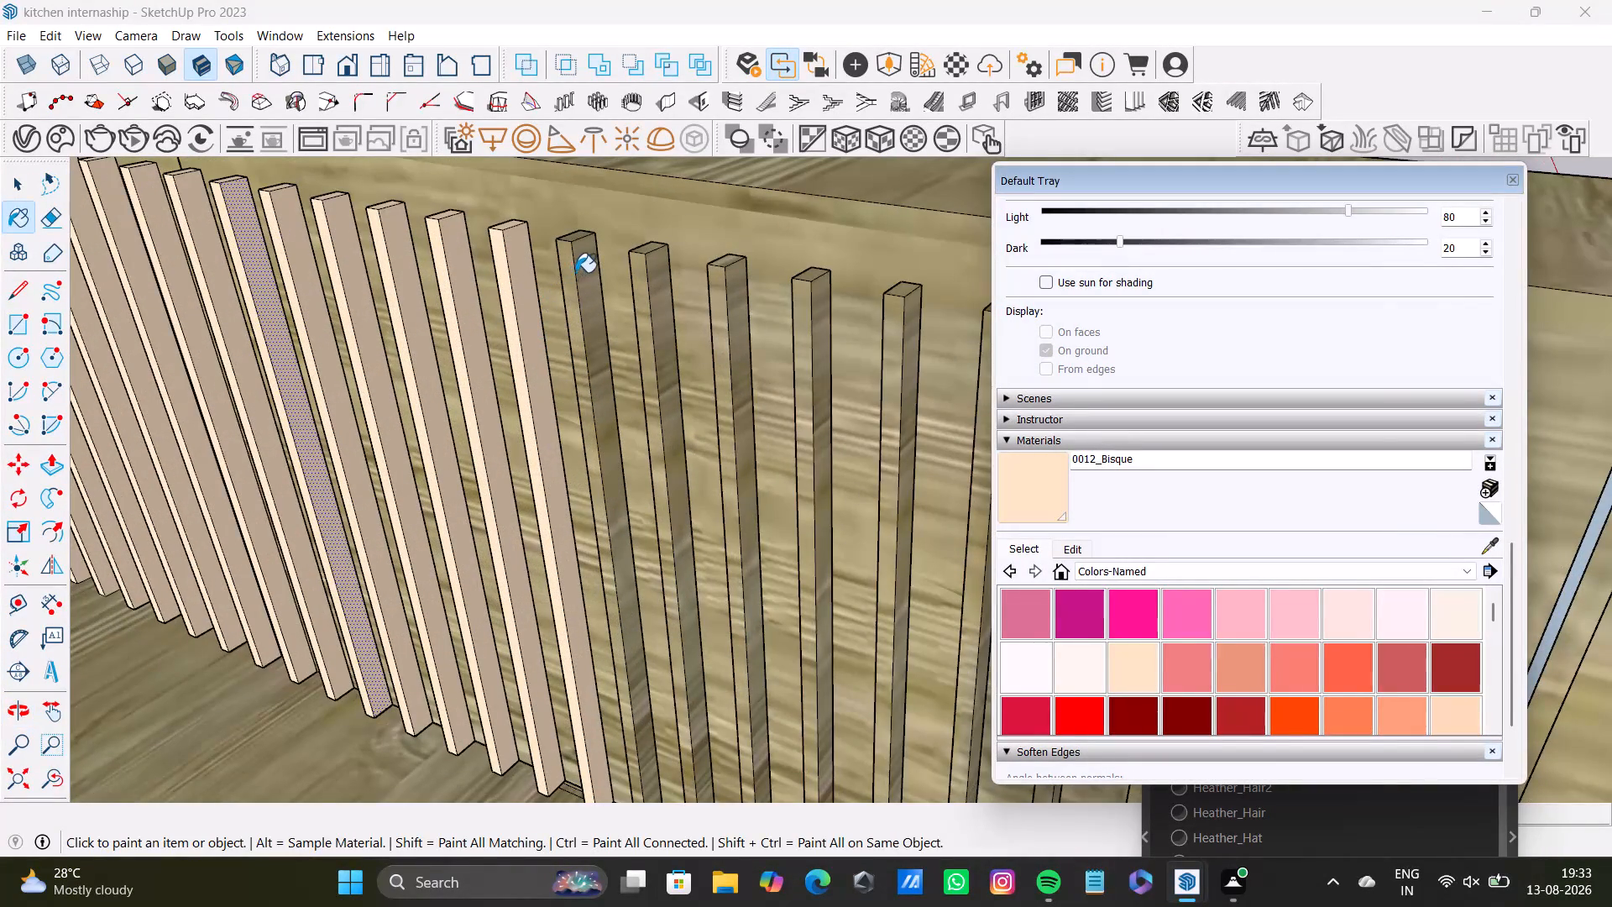
pyautogui.click(576, 272)
pyautogui.click(585, 281)
pyautogui.click(572, 286)
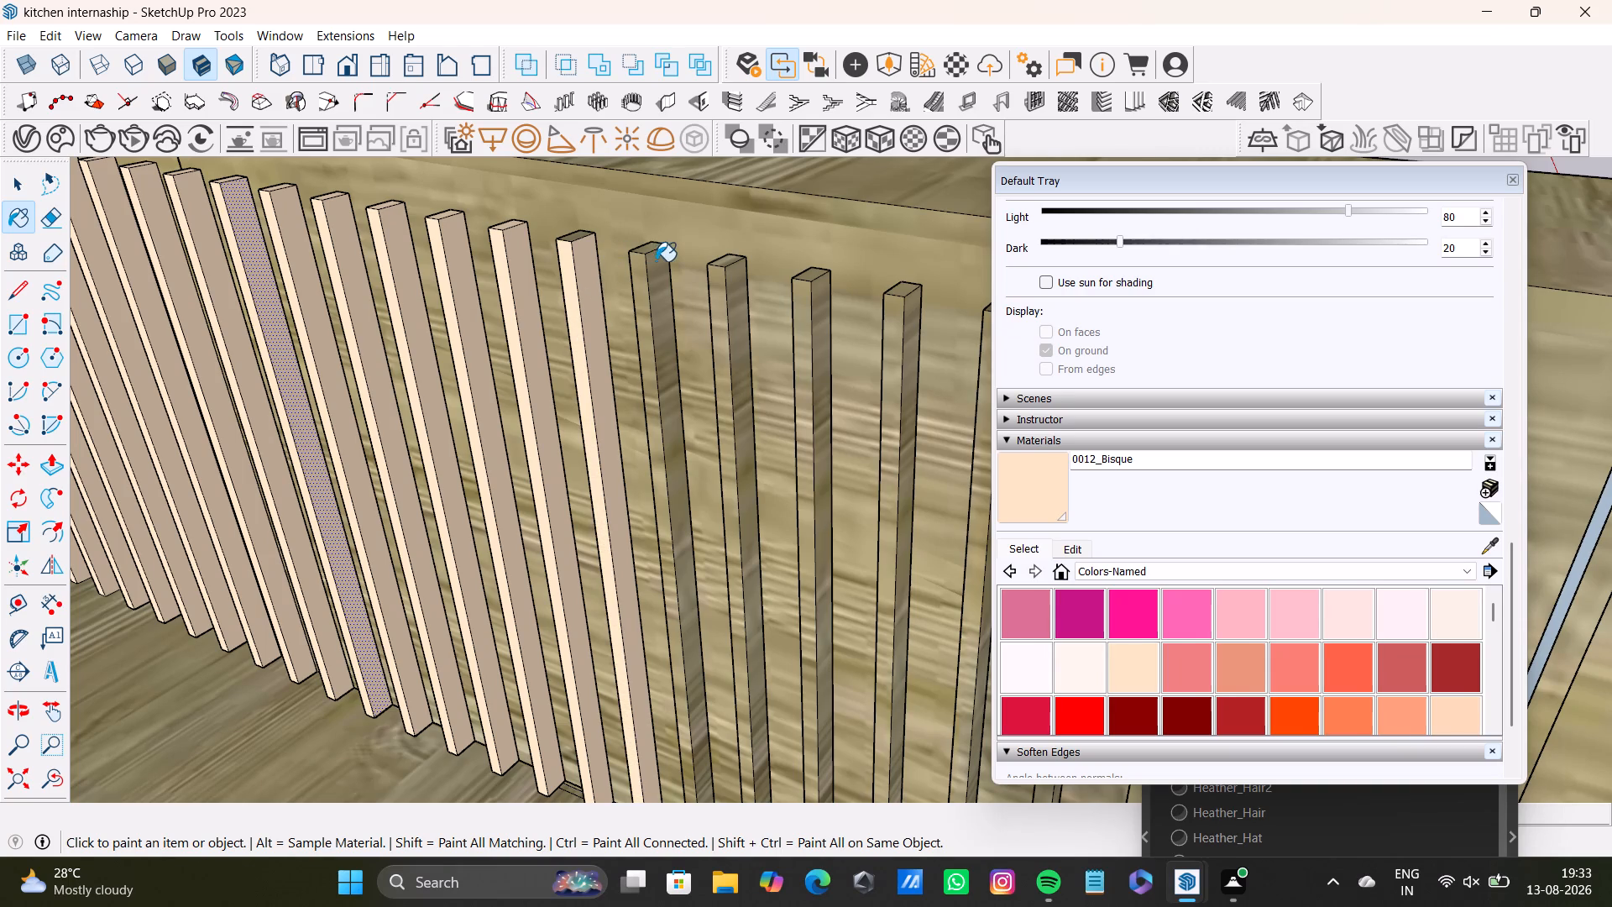
pyautogui.click(642, 249)
pyautogui.click(576, 242)
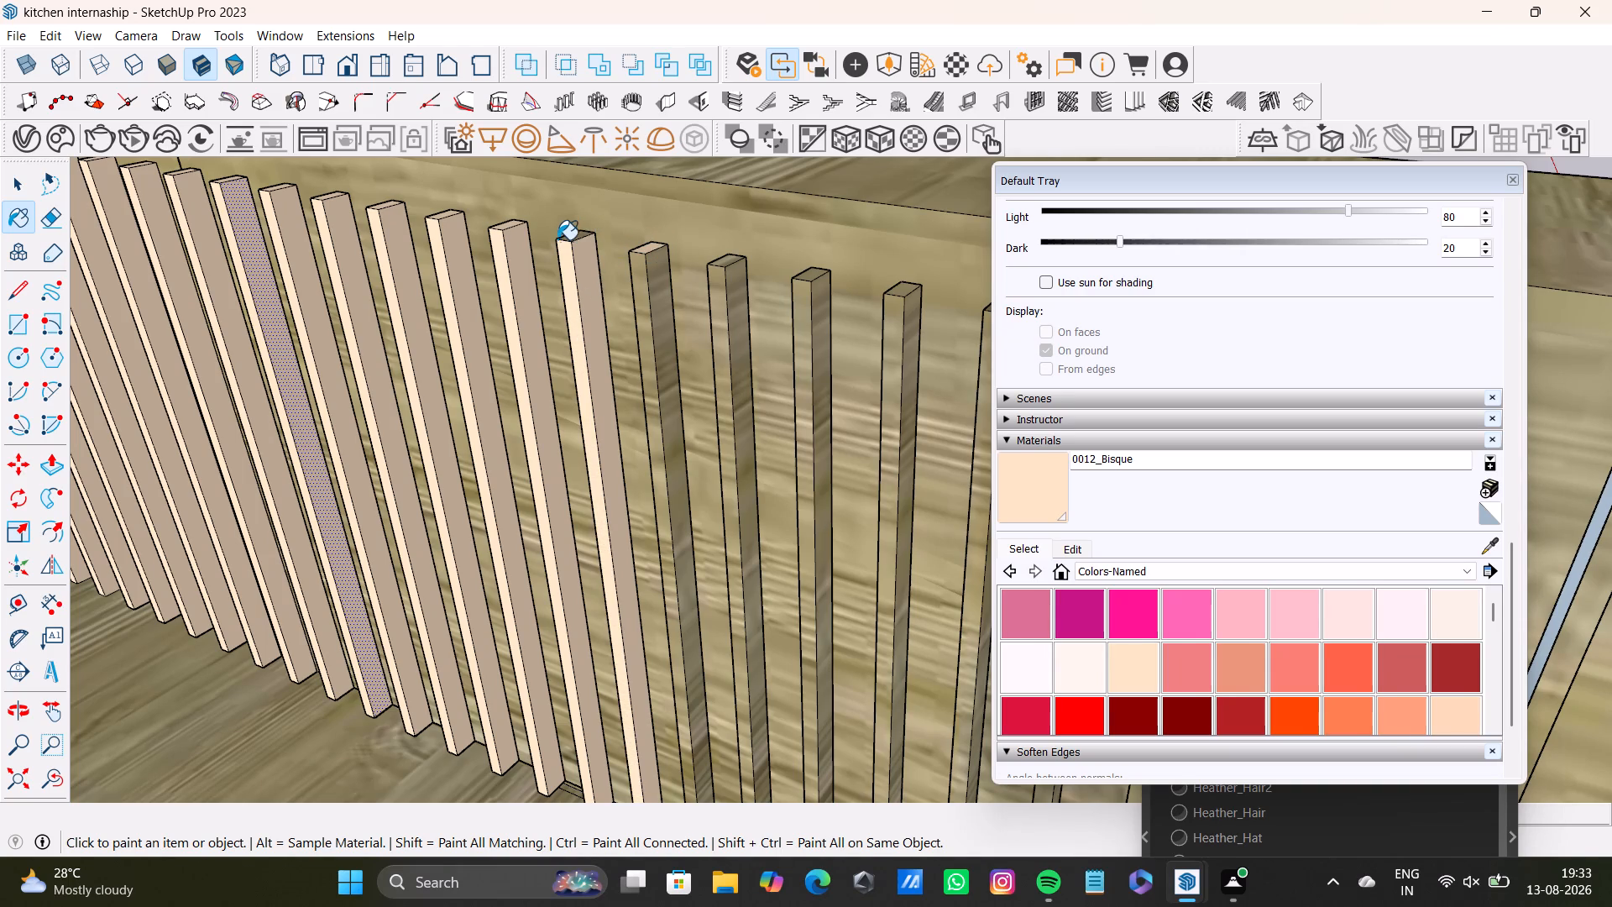
pyautogui.click(573, 238)
pyautogui.click(640, 279)
pyautogui.click(650, 277)
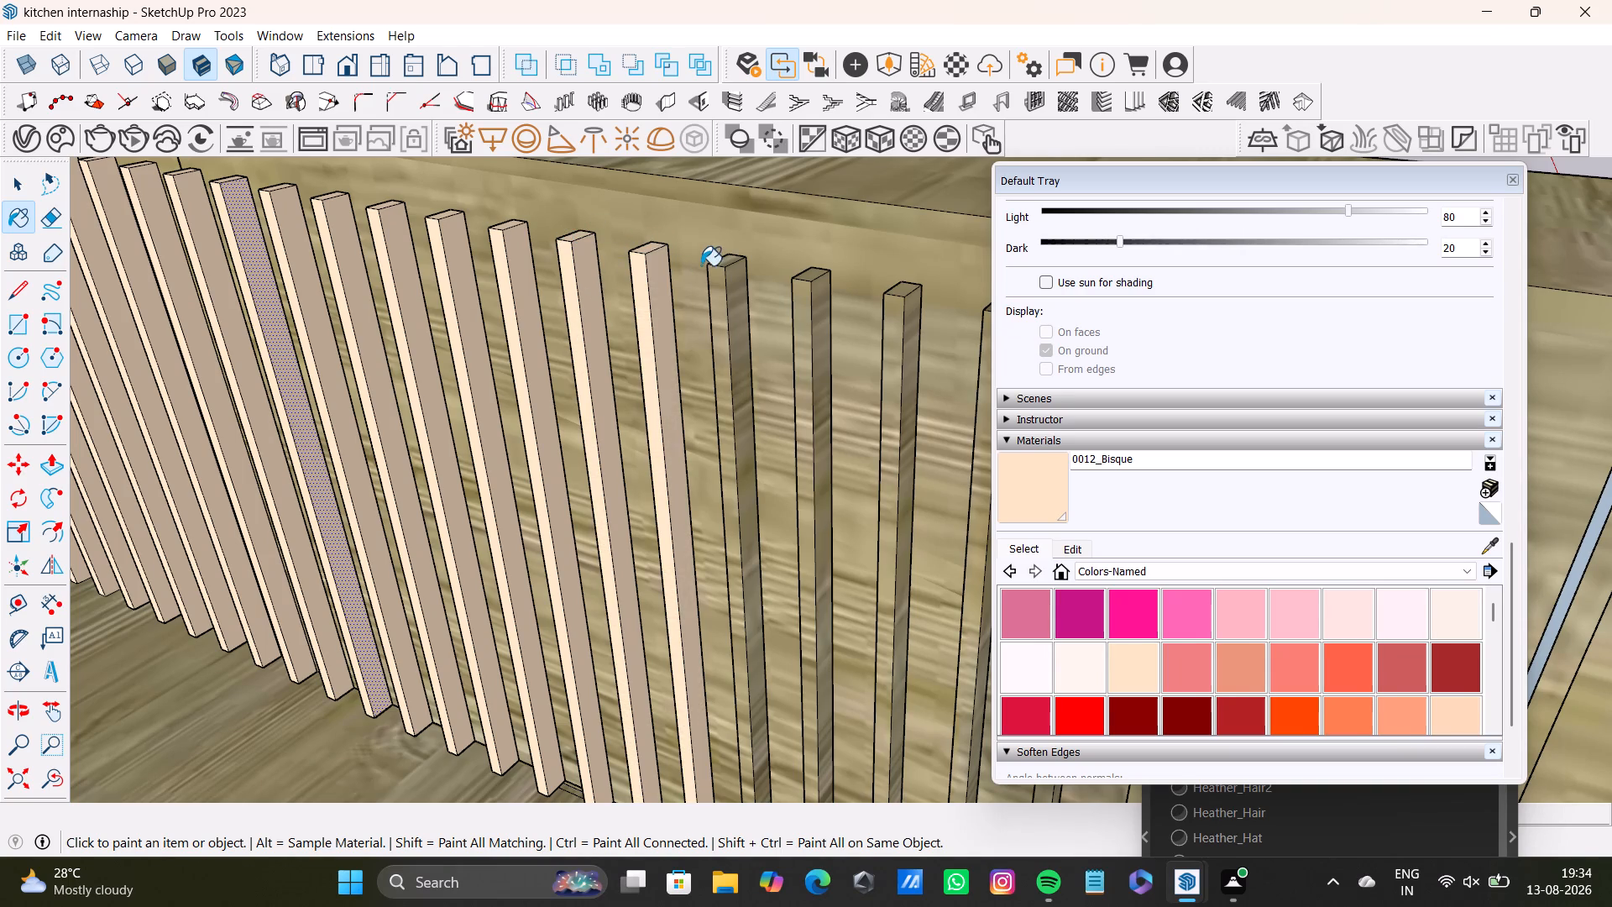
# Paint the top, front and side faces of three more consecutive slats with 0012_Bisque.
pyautogui.click(724, 261)
pyautogui.click(717, 280)
pyautogui.click(739, 286)
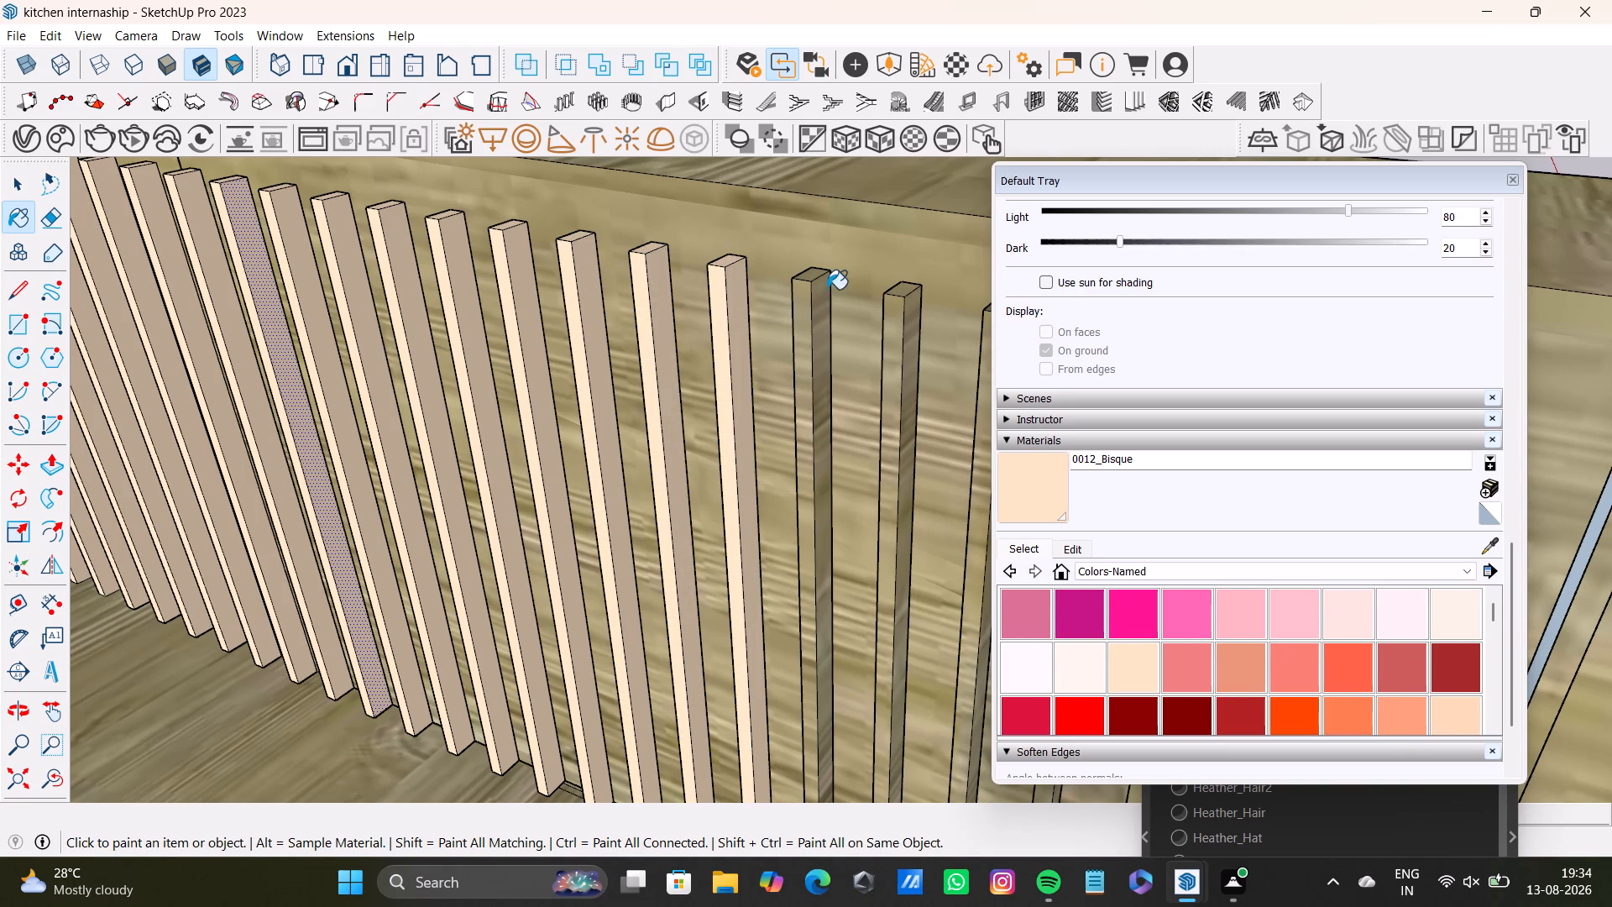
pyautogui.click(816, 278)
pyautogui.click(806, 300)
pyautogui.click(818, 300)
pyautogui.click(810, 270)
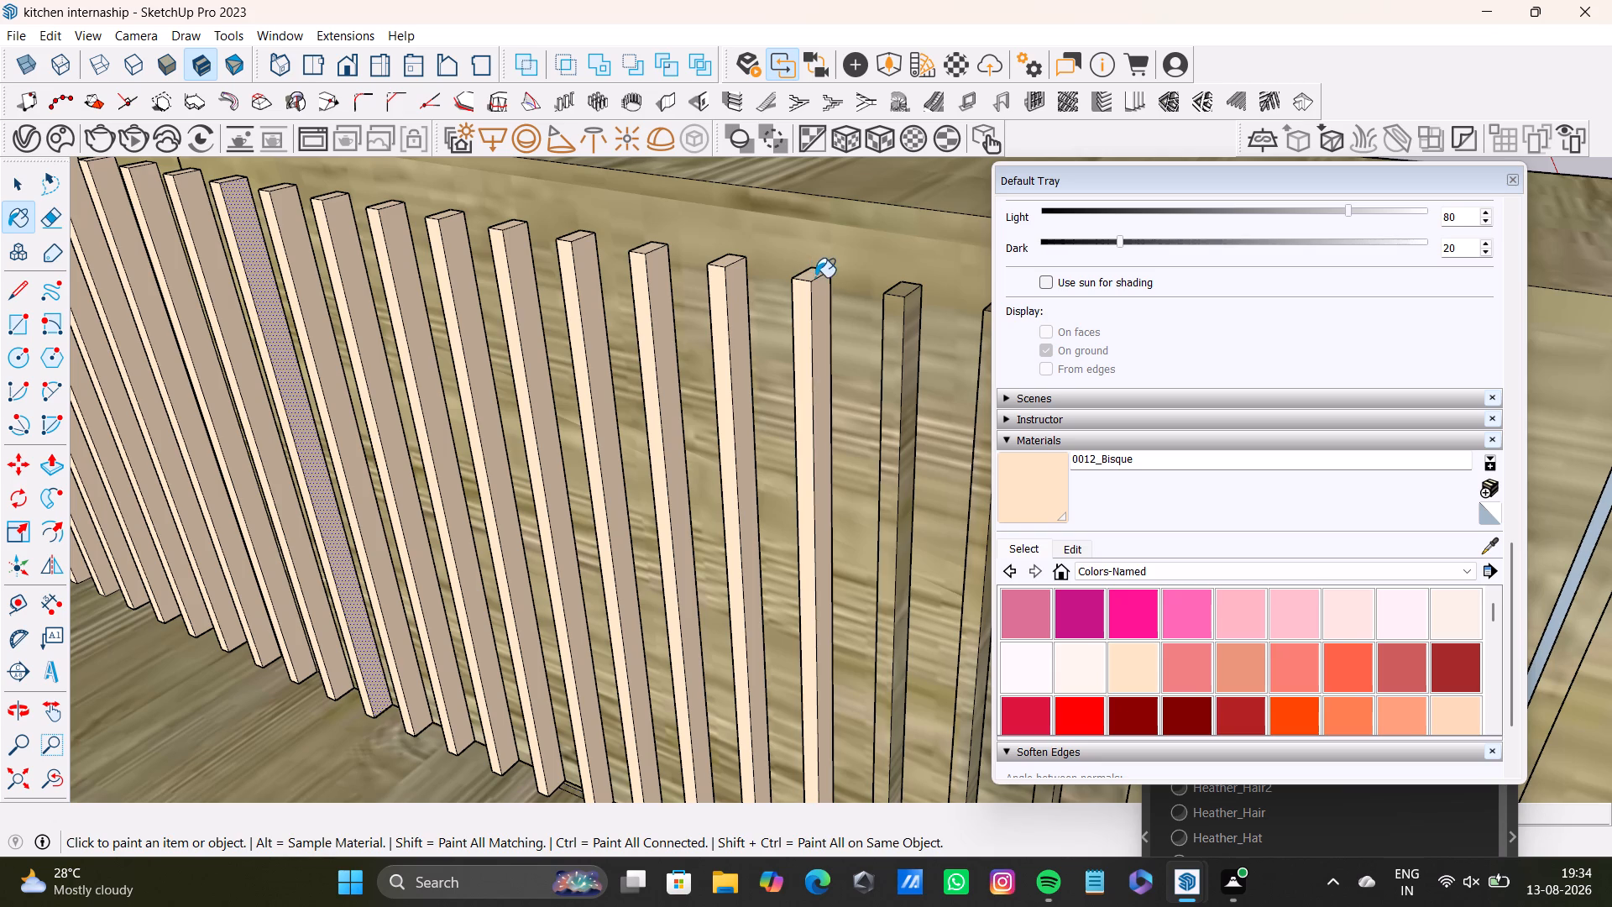
pyautogui.click(907, 292)
pyautogui.click(896, 315)
pyautogui.click(908, 318)
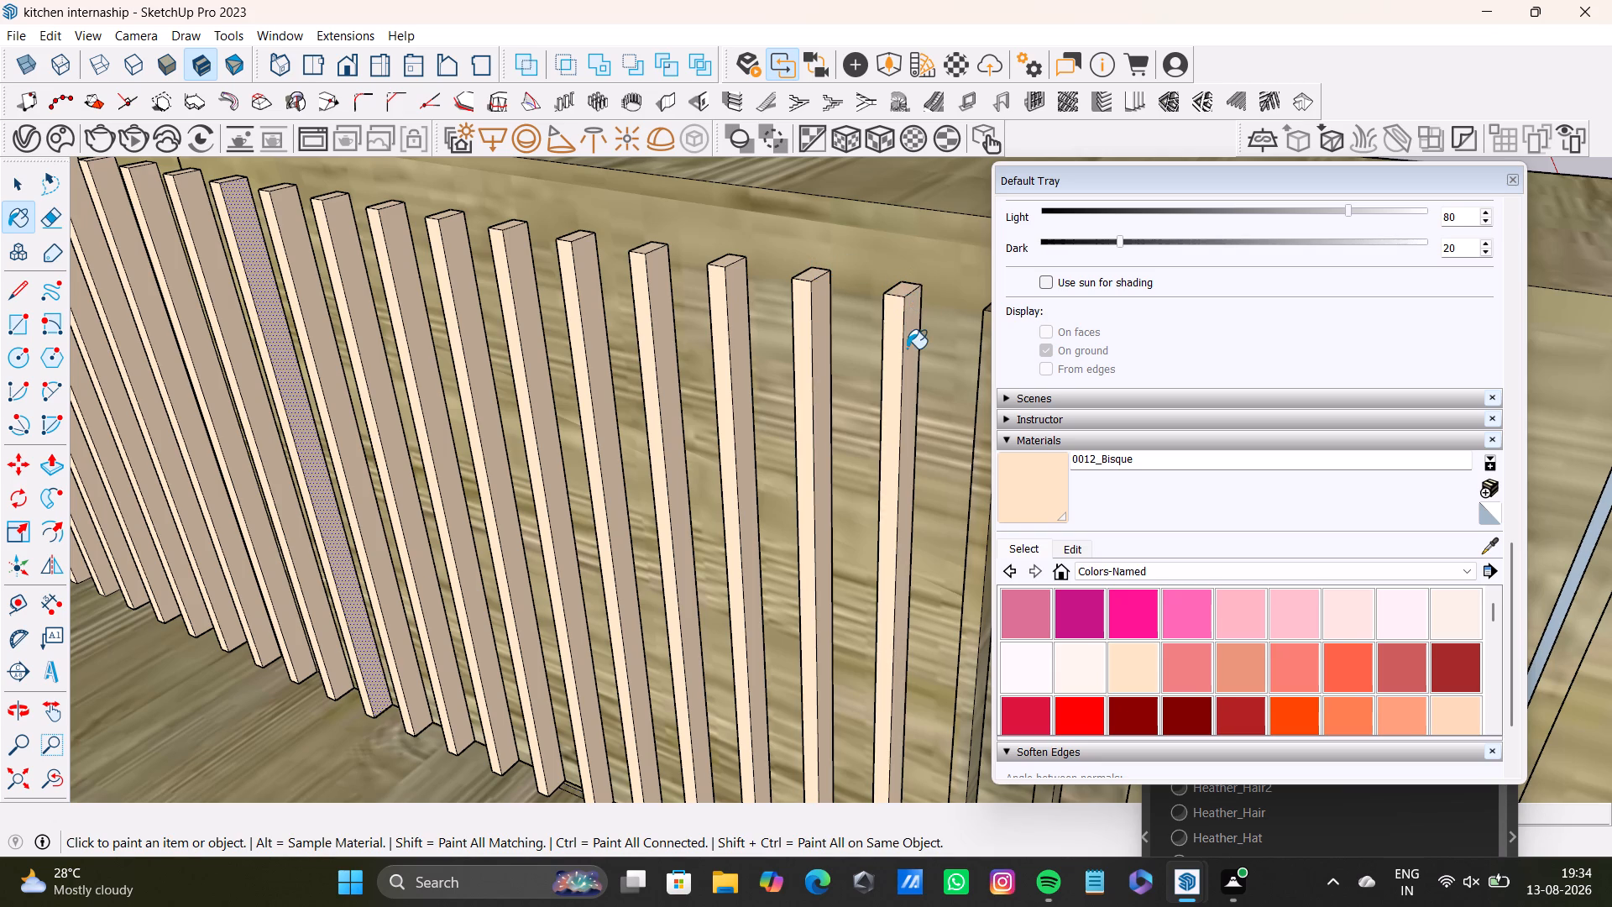
# Paint all visible faces, including the tops, of the next two wood-textured slats with 0012_Bisque.
pyautogui.scroll(-3, 907, 349)
pyautogui.keyDown('shift'); pyautogui.moveTo(905, 355); pyautogui.dragTo(484, 249, button='middle'); pyautogui.keyUp('shift')
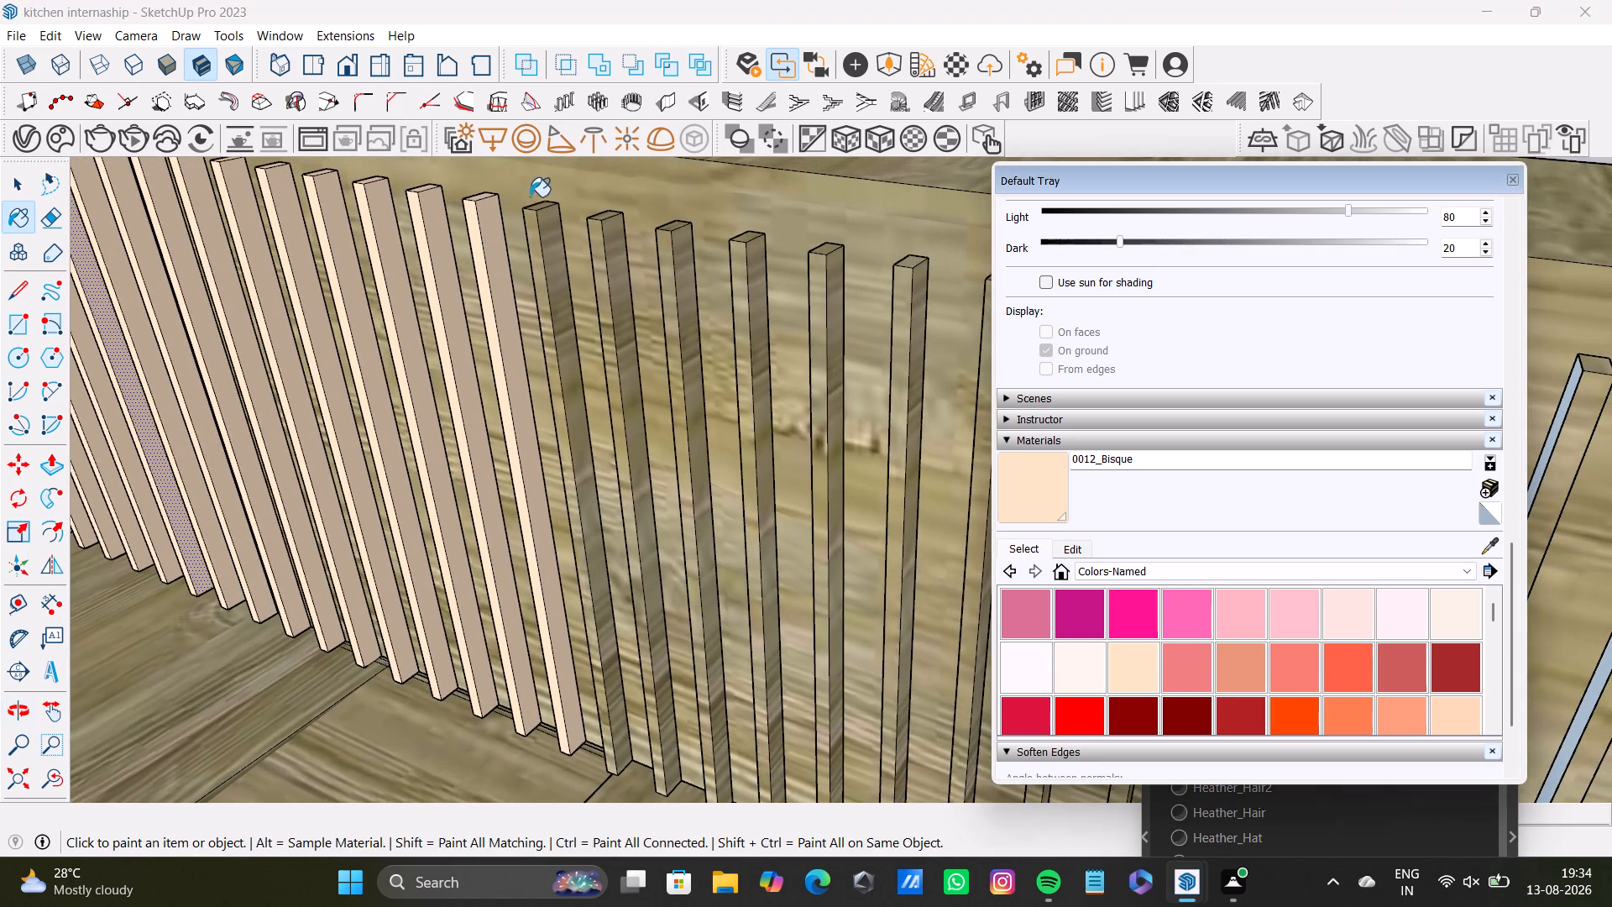
pyautogui.click(543, 207)
pyautogui.click(535, 237)
pyautogui.click(554, 237)
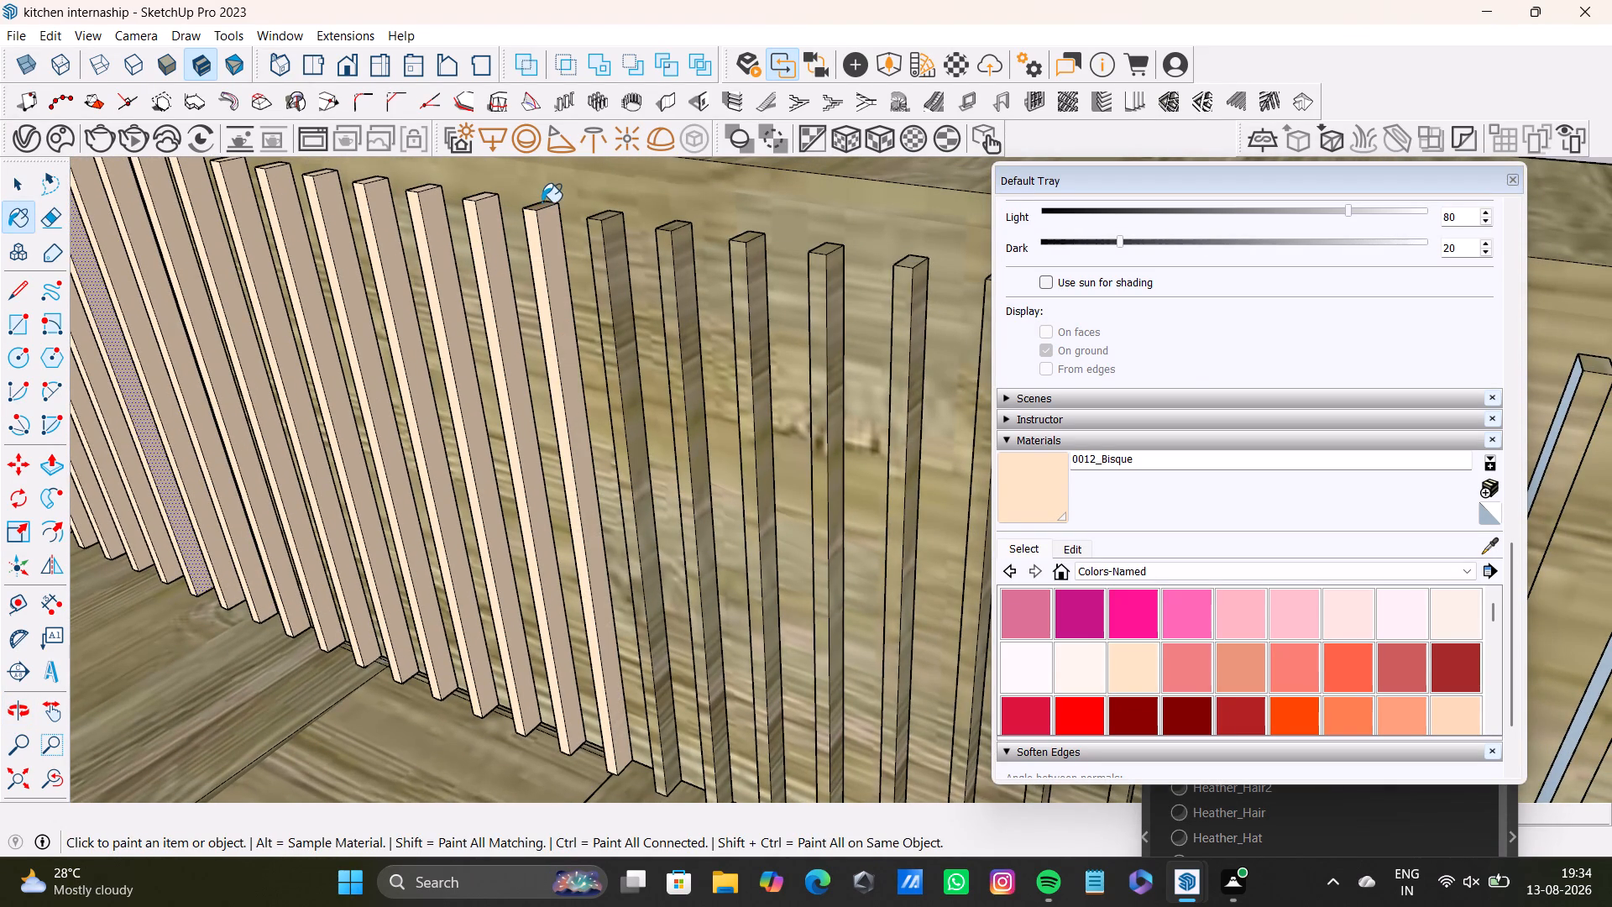
pyautogui.click(540, 208)
pyautogui.moveTo(552, 244); pyautogui.dragTo(568, 328, button='middle')
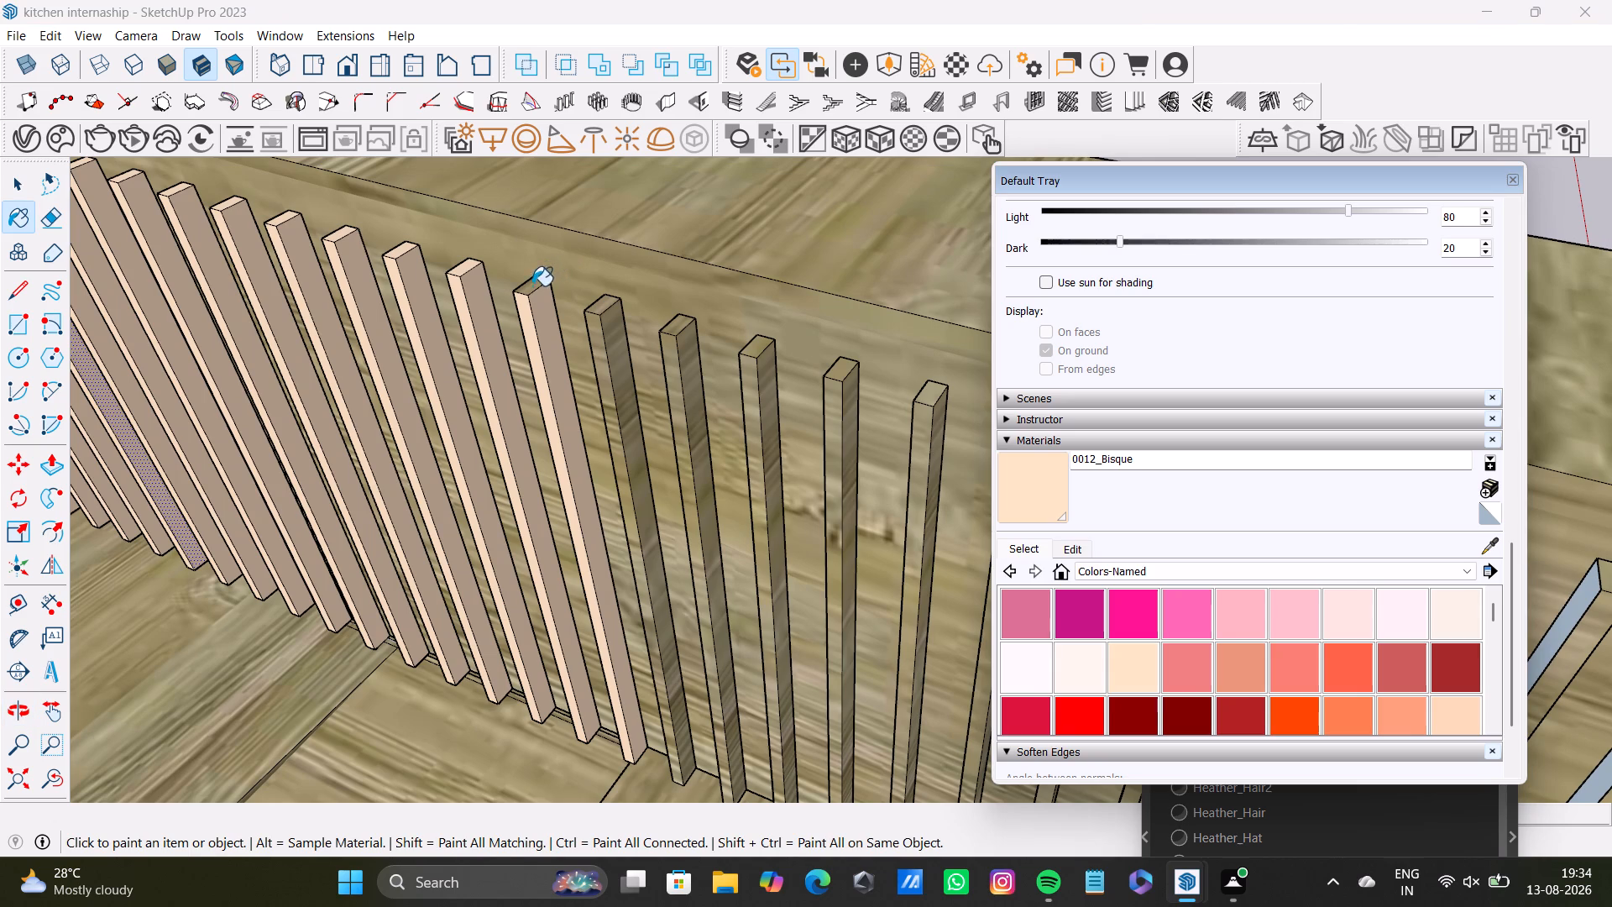
pyautogui.click(534, 286)
pyautogui.click(596, 312)
pyautogui.click(599, 328)
pyautogui.click(602, 328)
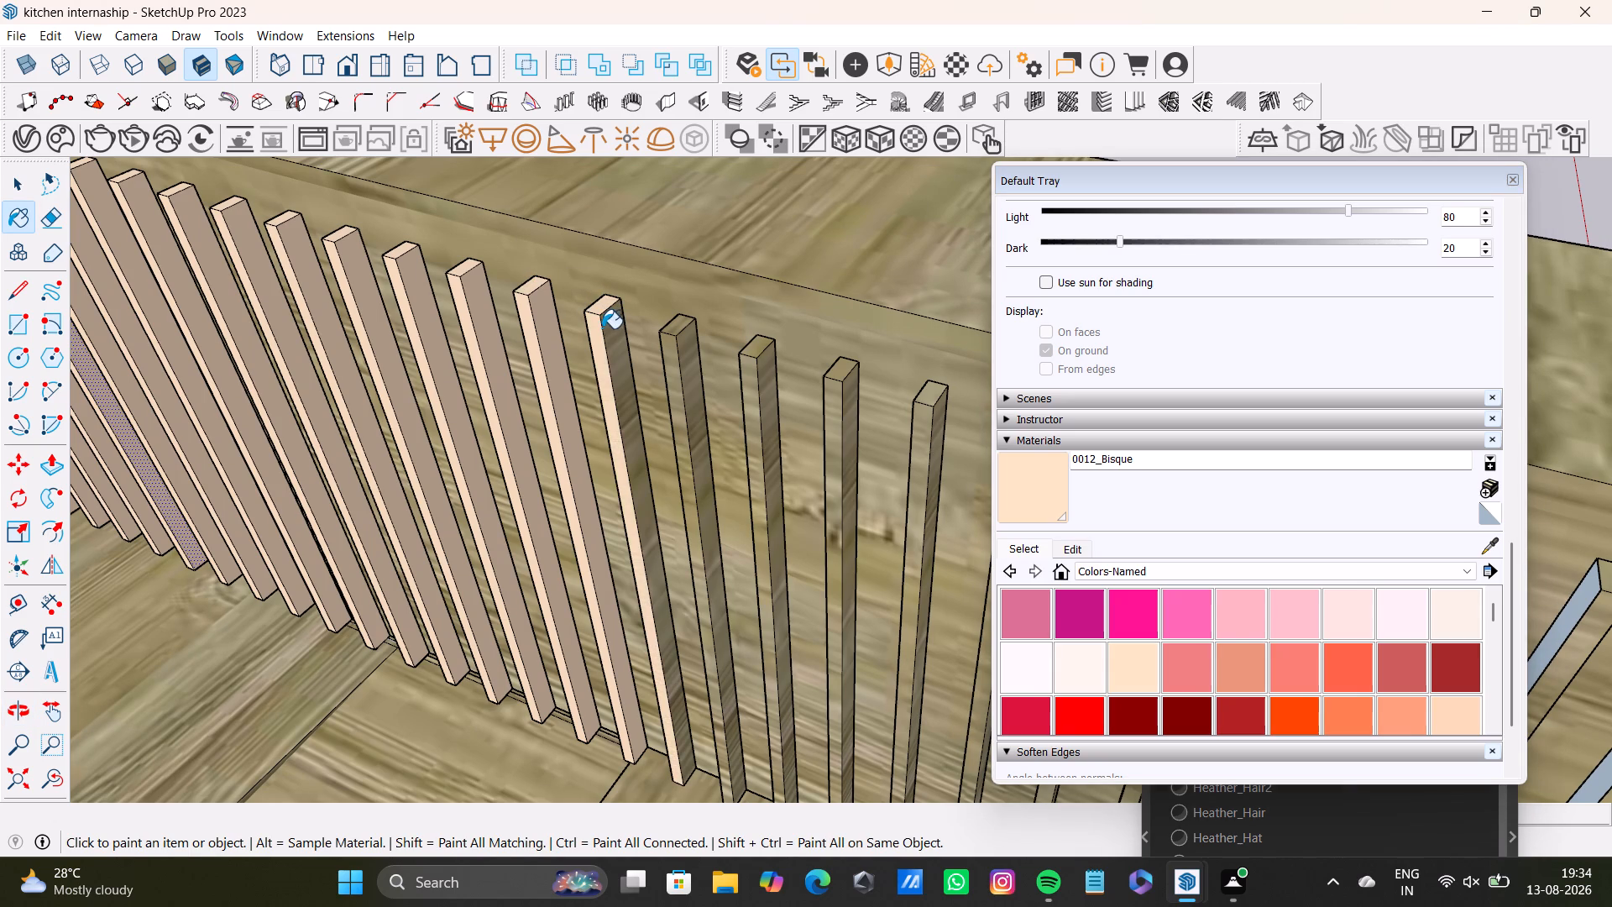
# Paint the tops, fronts and sides of the next two slats in the row with 0012_Bisque.
pyautogui.scroll(-4, 615, 405)
pyautogui.moveTo(617, 428); pyautogui.dragTo(552, 247, button='middle')
pyautogui.scroll(1, 621, 348)
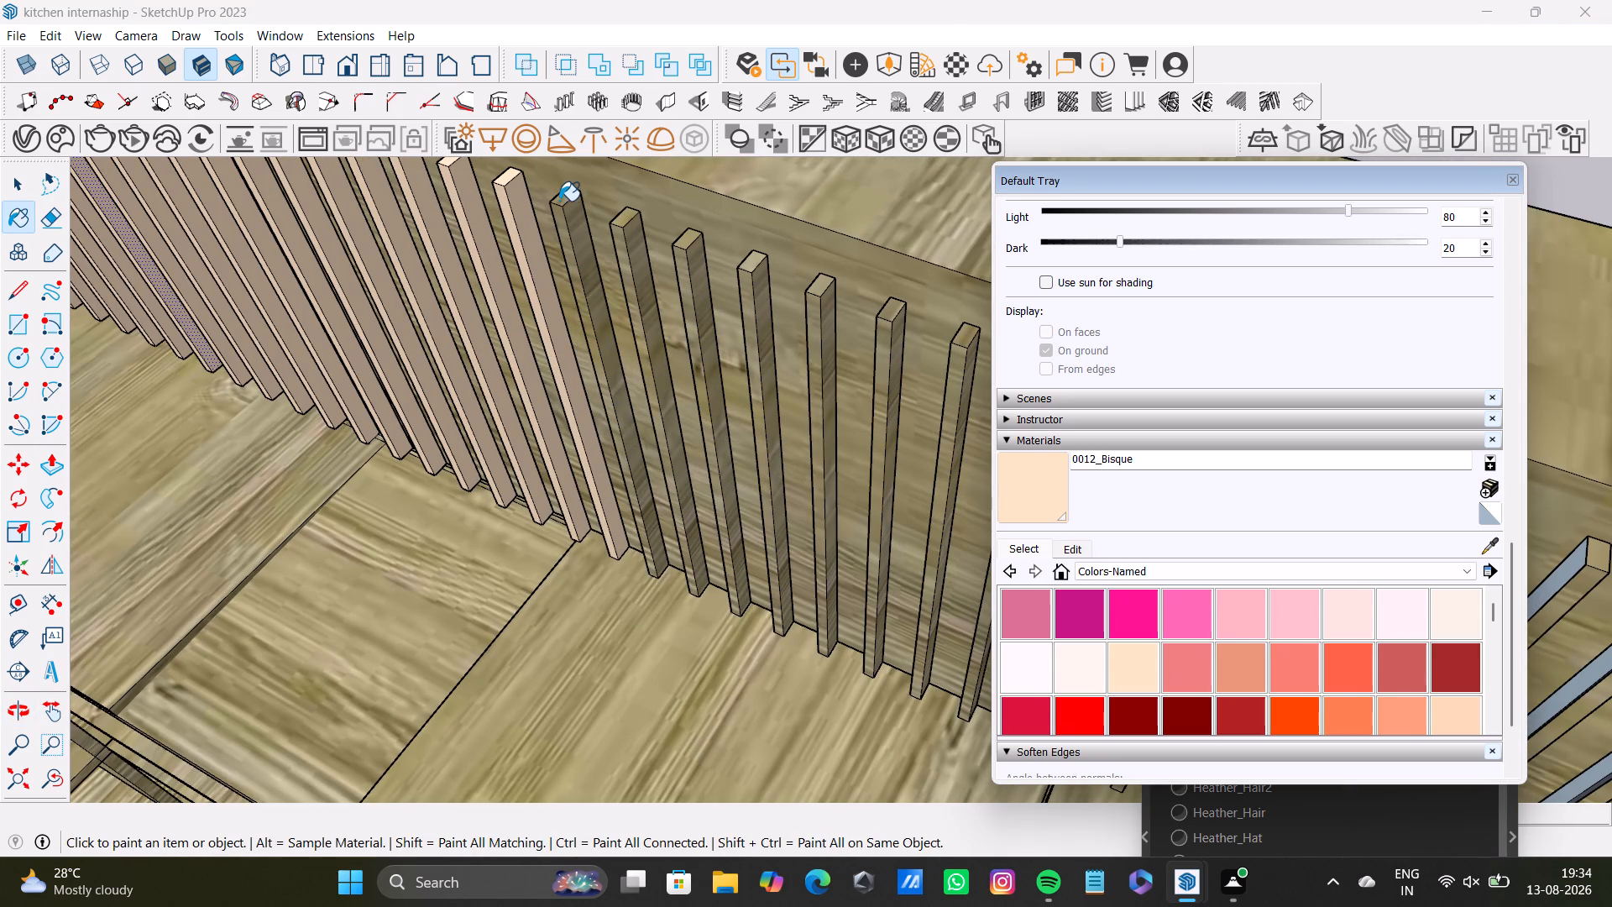
pyautogui.click(559, 201)
pyautogui.click(563, 213)
pyautogui.click(574, 216)
pyautogui.click(558, 219)
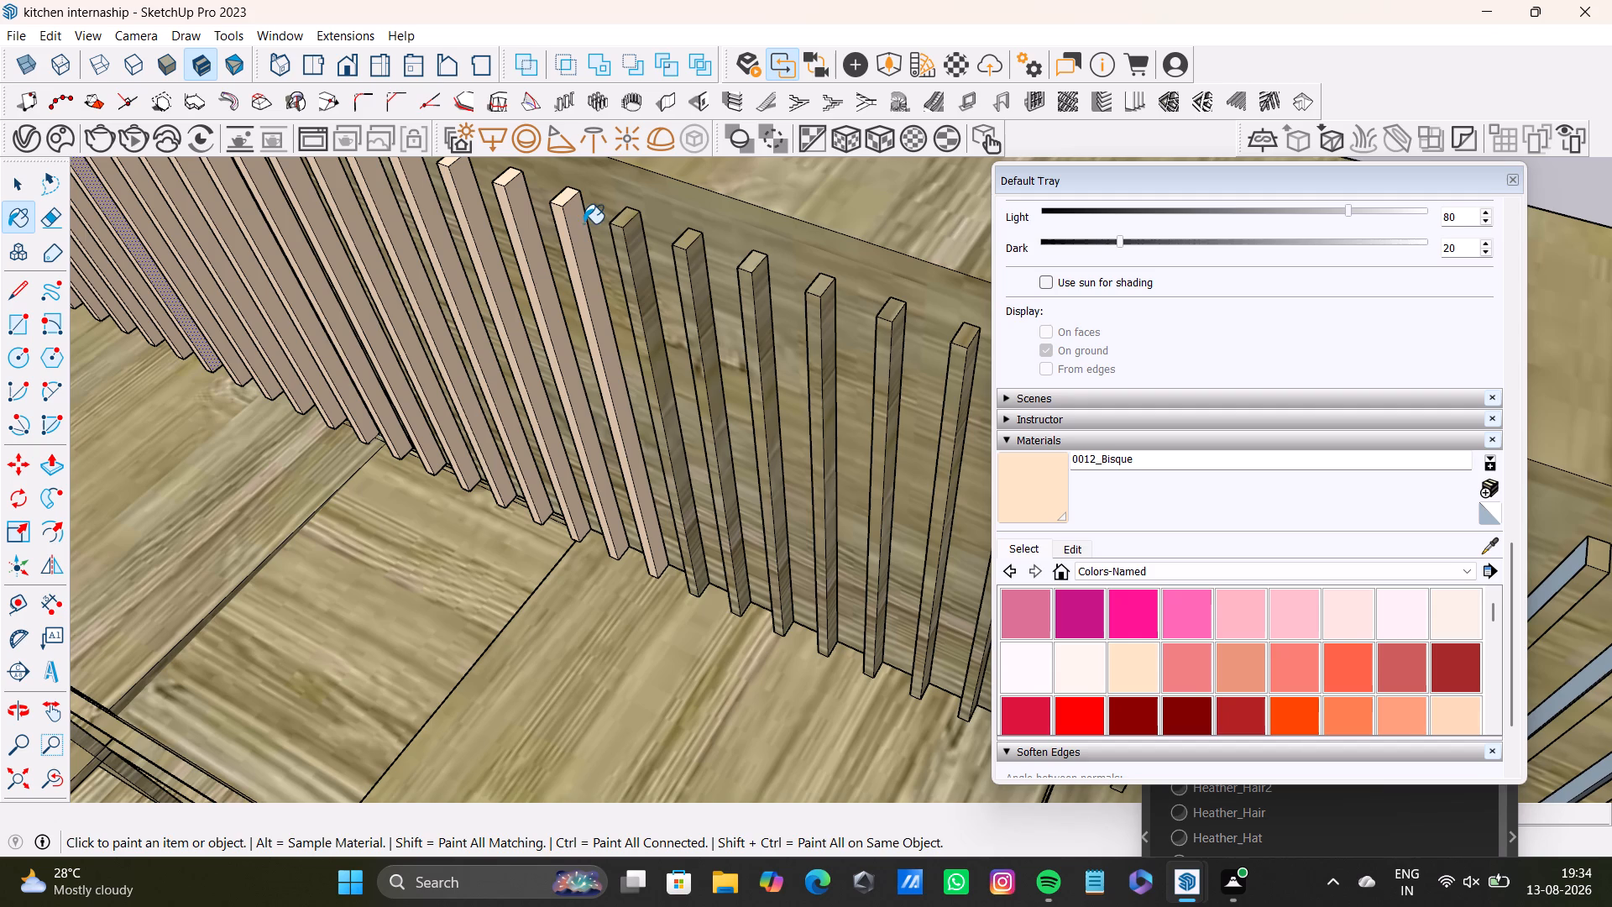
pyautogui.click(613, 228)
pyautogui.click(627, 225)
pyautogui.click(636, 234)
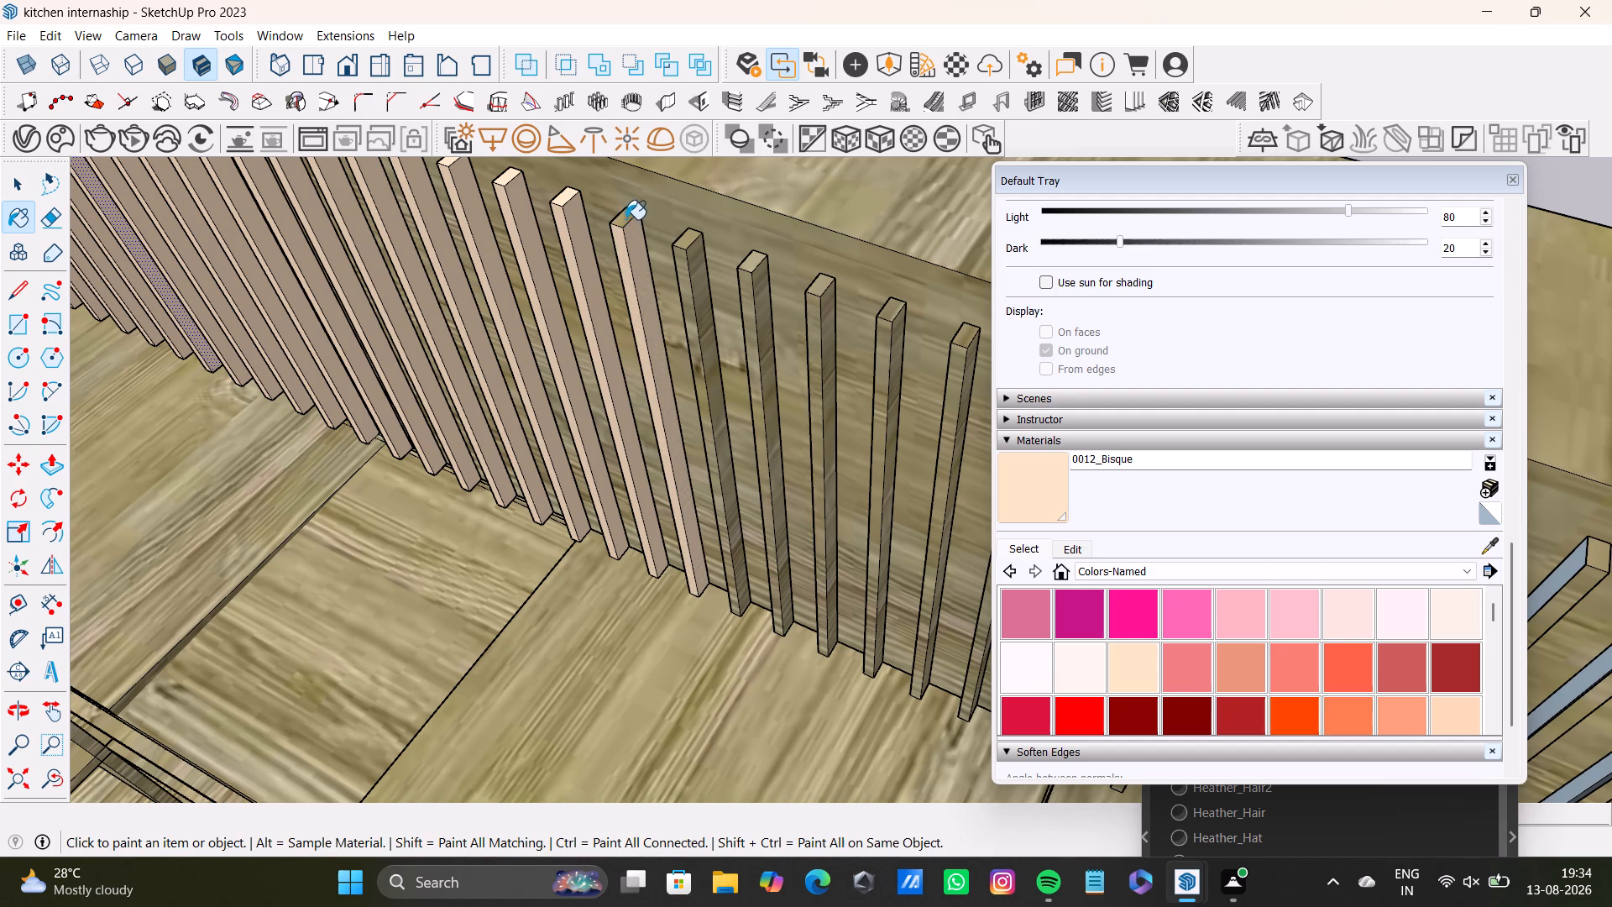
pyautogui.click(626, 222)
pyautogui.click(623, 218)
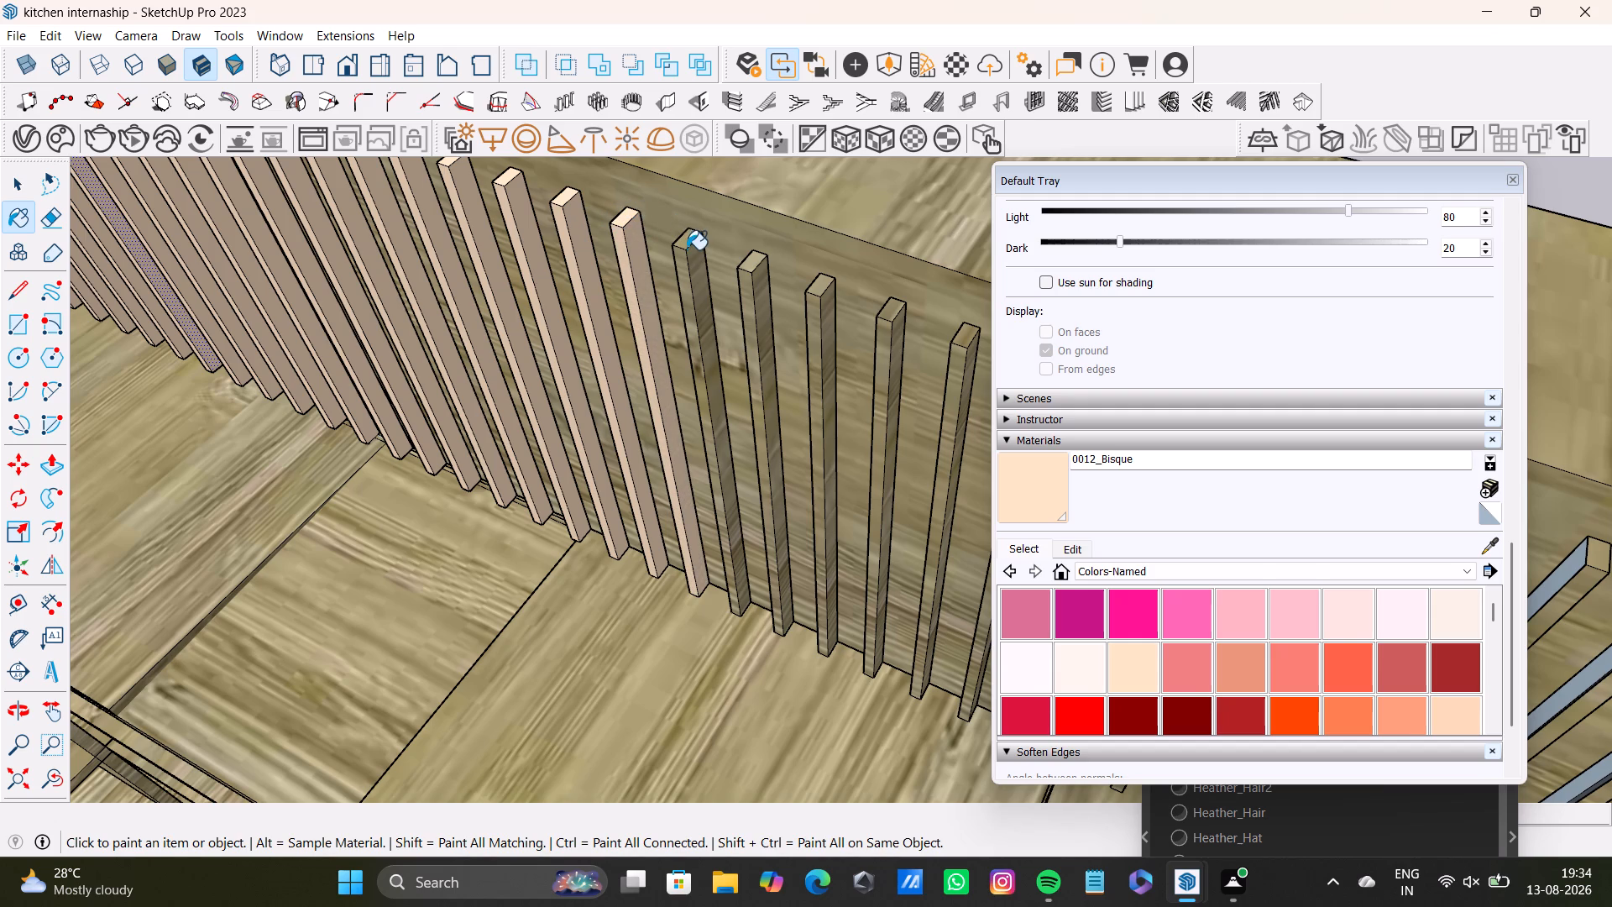
# Paint the top, front and side faces of the next four wood-textured slats in the row with 0012_Bisque.
pyautogui.click(689, 241)
pyautogui.click(683, 265)
pyautogui.click(692, 262)
pyautogui.click(746, 268)
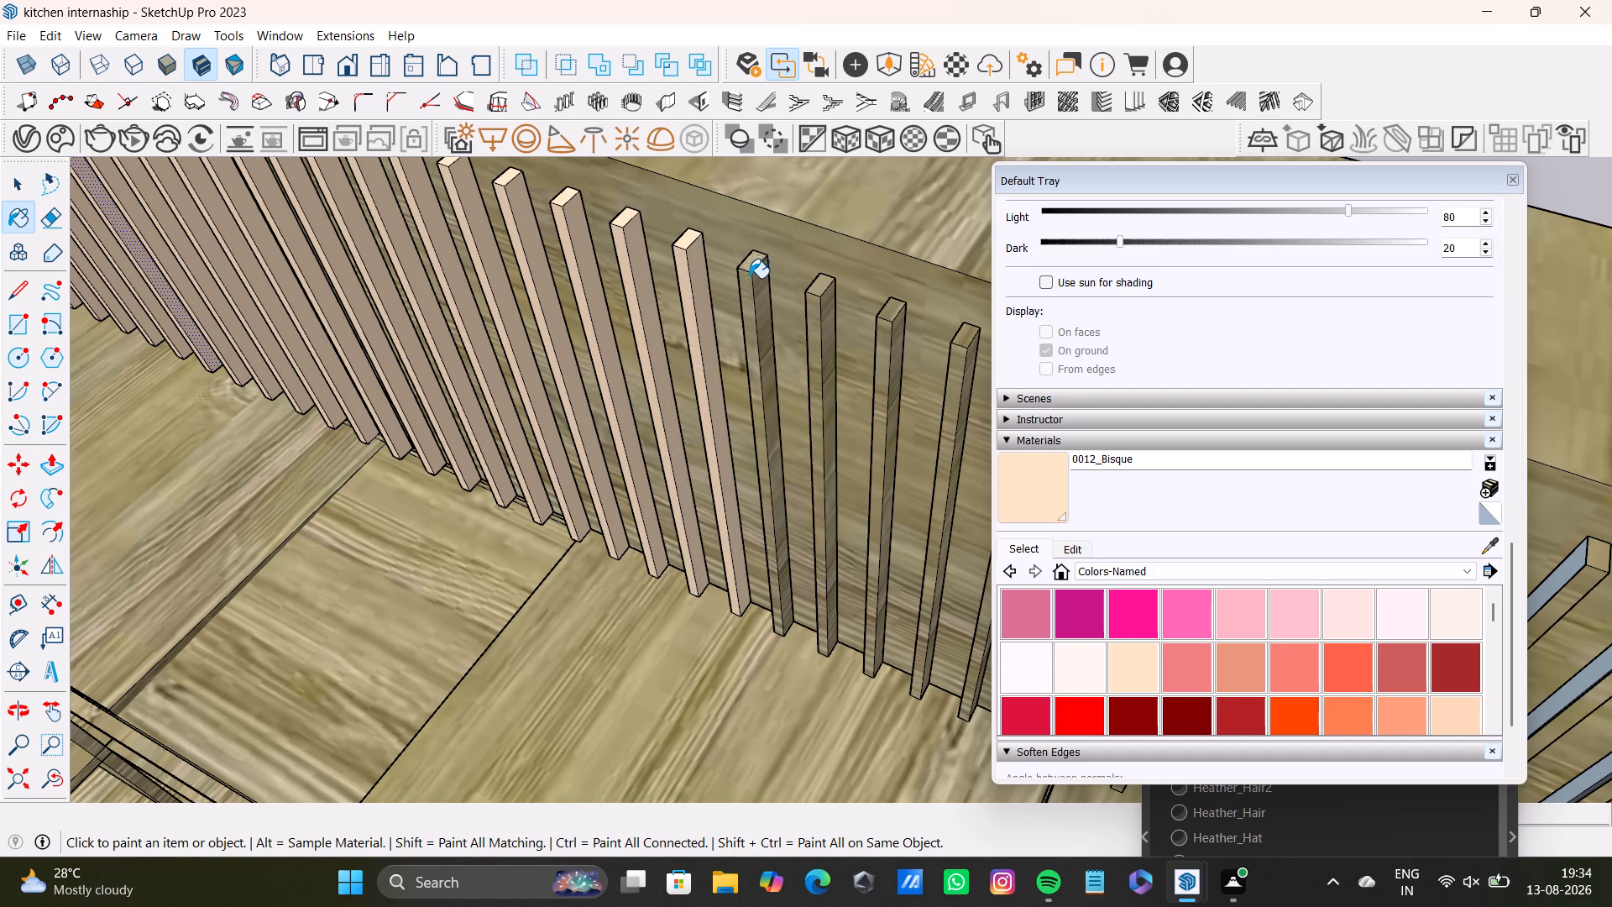
pyautogui.doubleClick(749, 285)
pyautogui.click(816, 295)
pyautogui.click(813, 305)
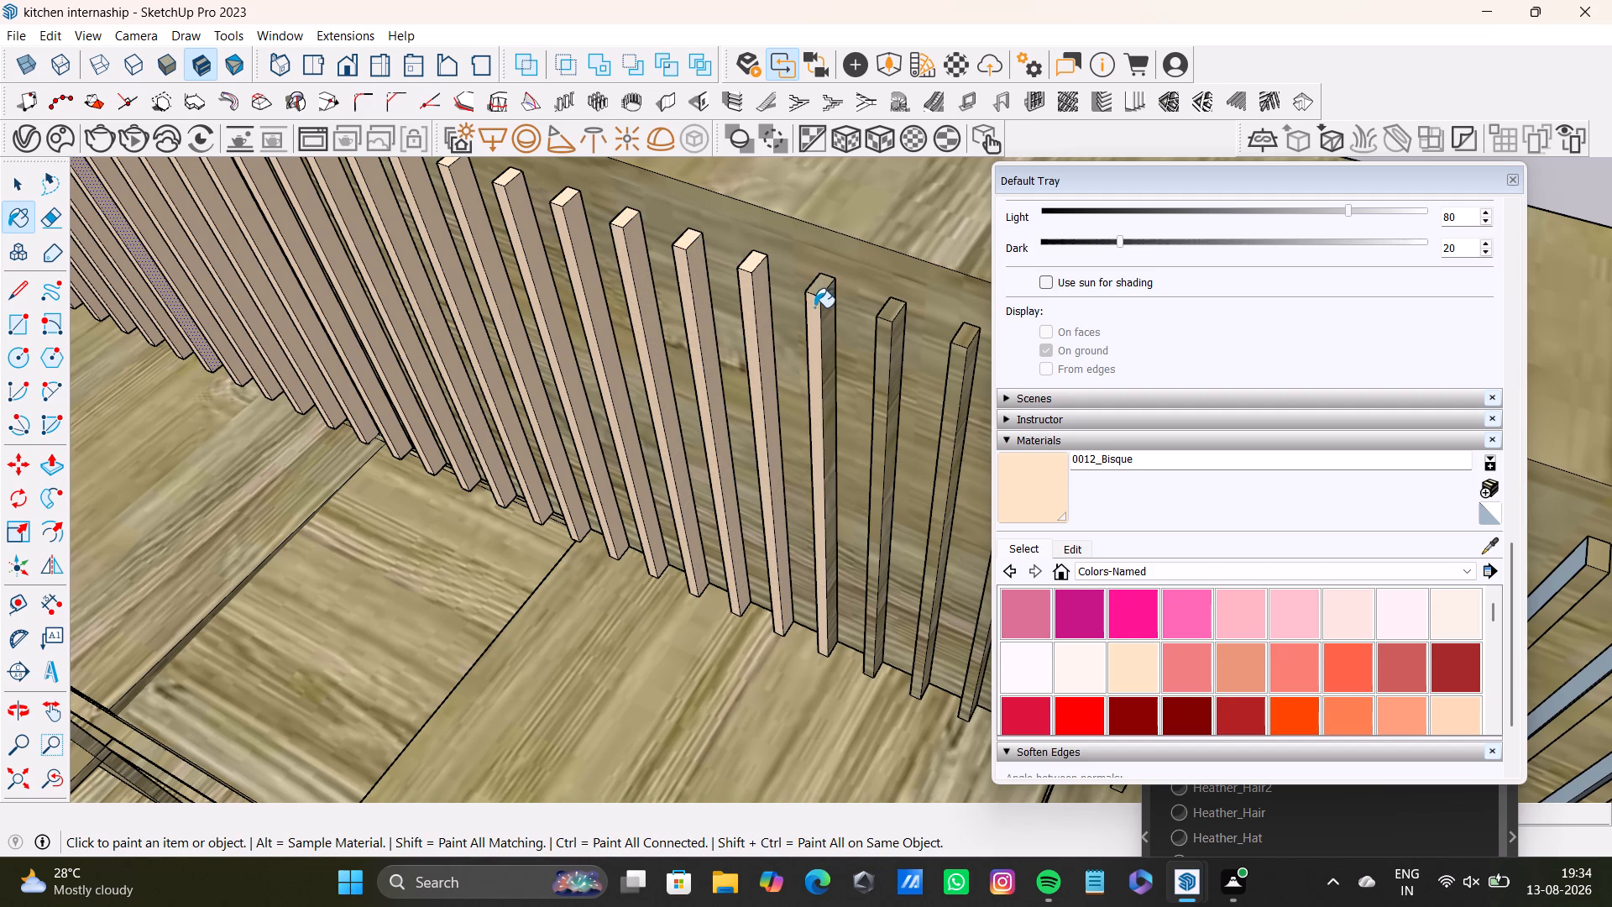
pyautogui.click(824, 312)
pyautogui.click(815, 291)
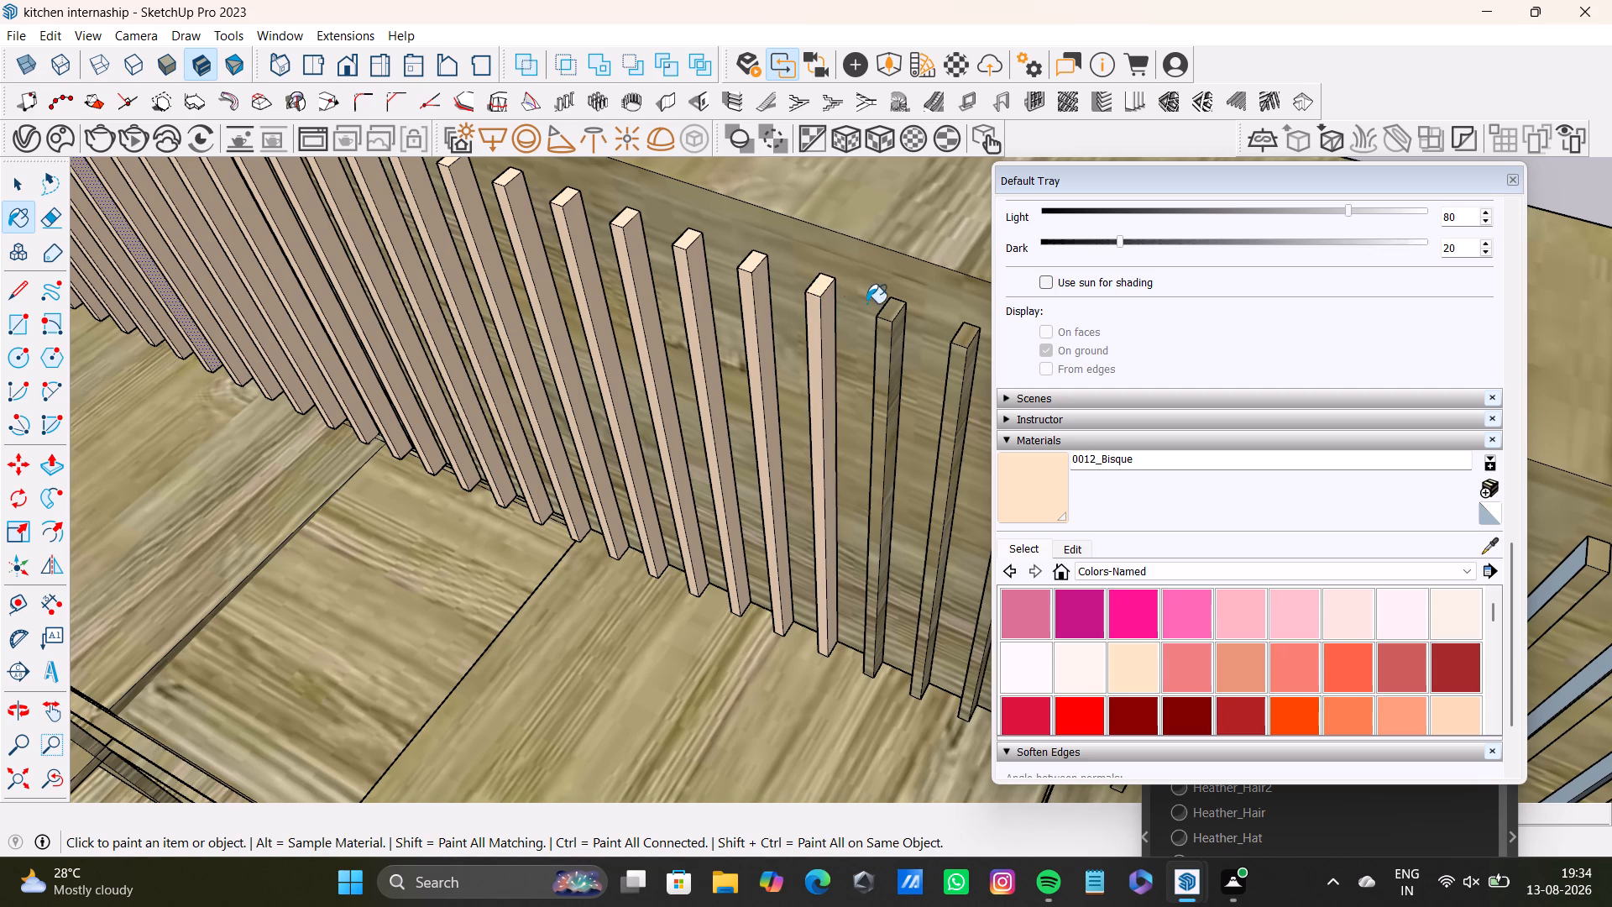
pyautogui.click(886, 311)
pyautogui.click(886, 336)
pyautogui.click(895, 337)
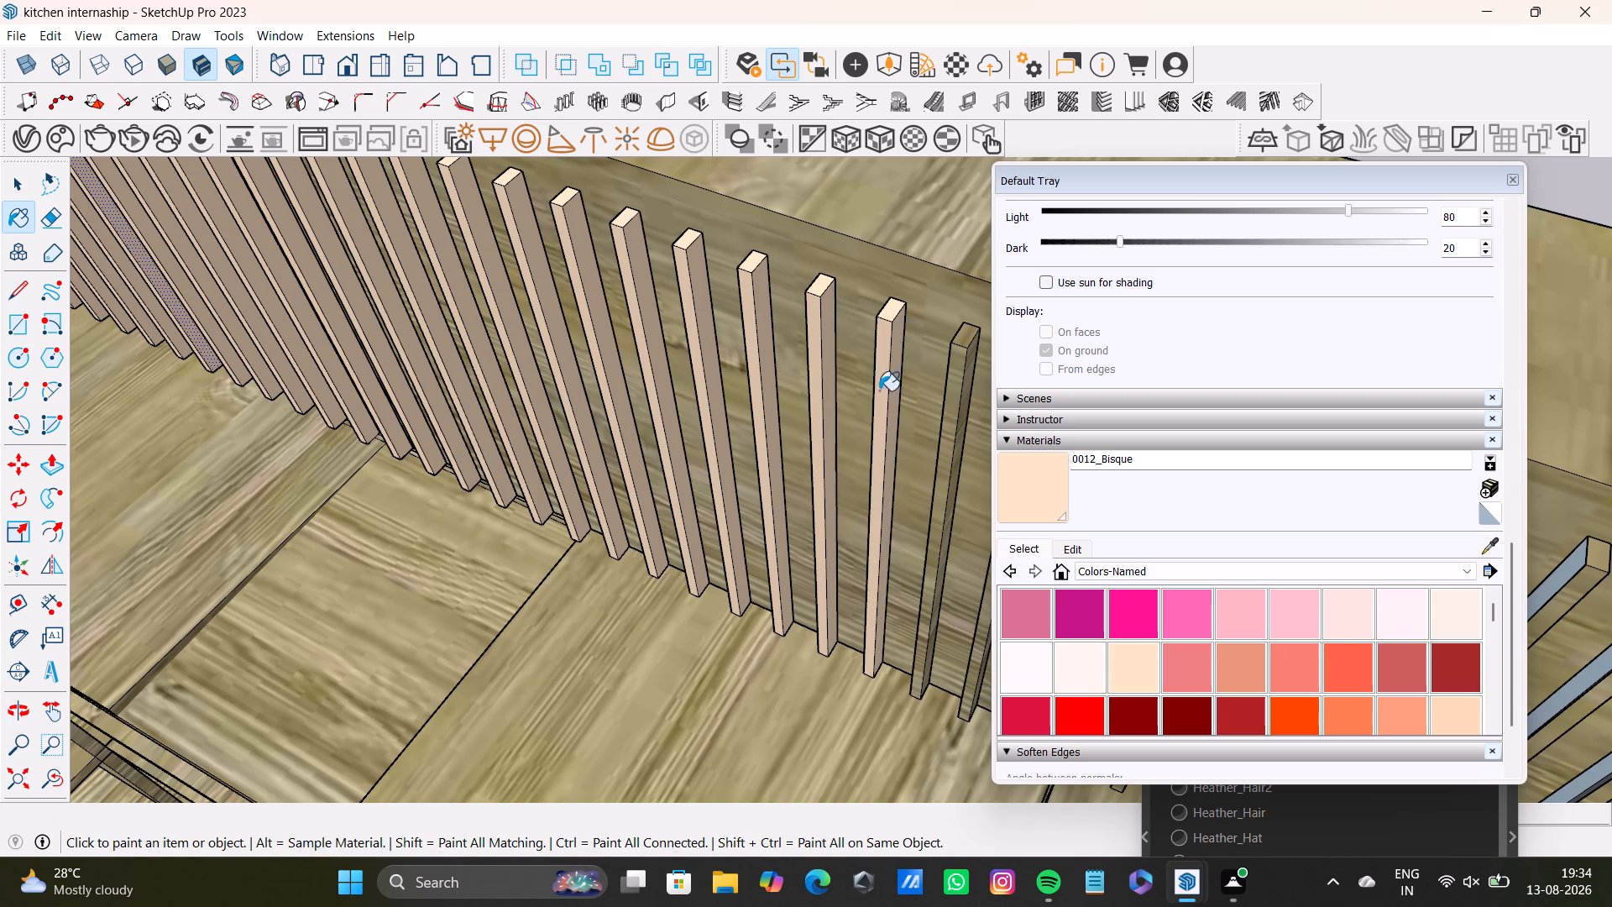
# Continue farther along the row and paint the tops, fronts and sides of the next three unpainted slats with 0012_Bisque.
pyautogui.scroll(-6, 865, 406)
pyautogui.keyDown('shift'); pyautogui.moveTo(832, 388); pyautogui.dragTo(359, 243, button='middle'); pyautogui.keyUp('shift')
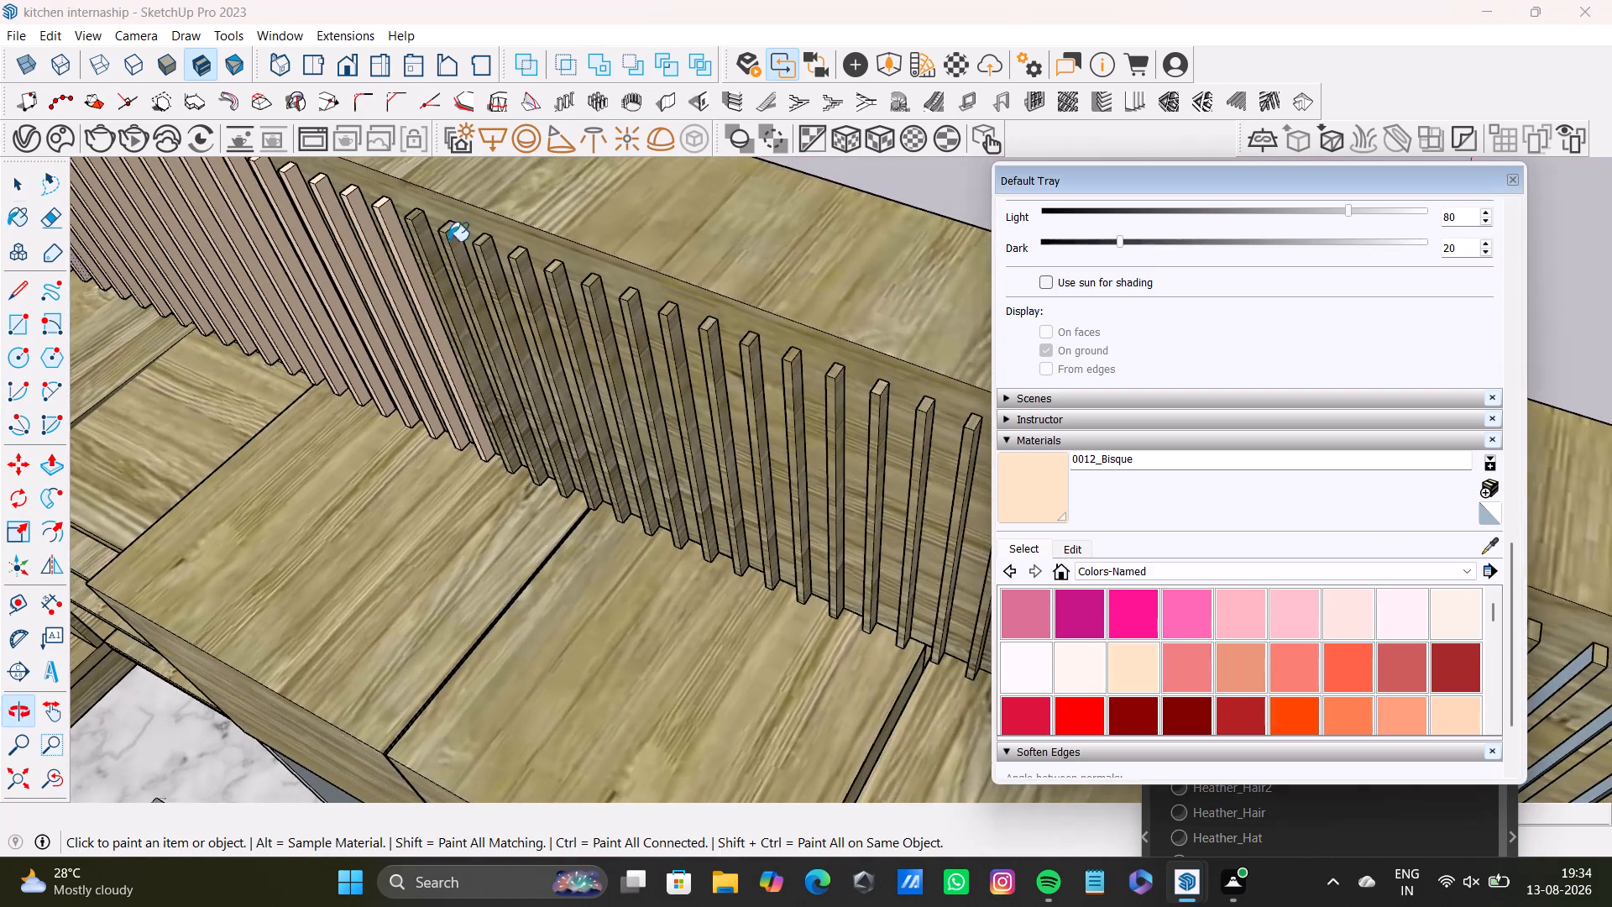
pyautogui.scroll(2, 492, 253)
pyautogui.scroll(2, 421, 217)
pyautogui.click(399, 202)
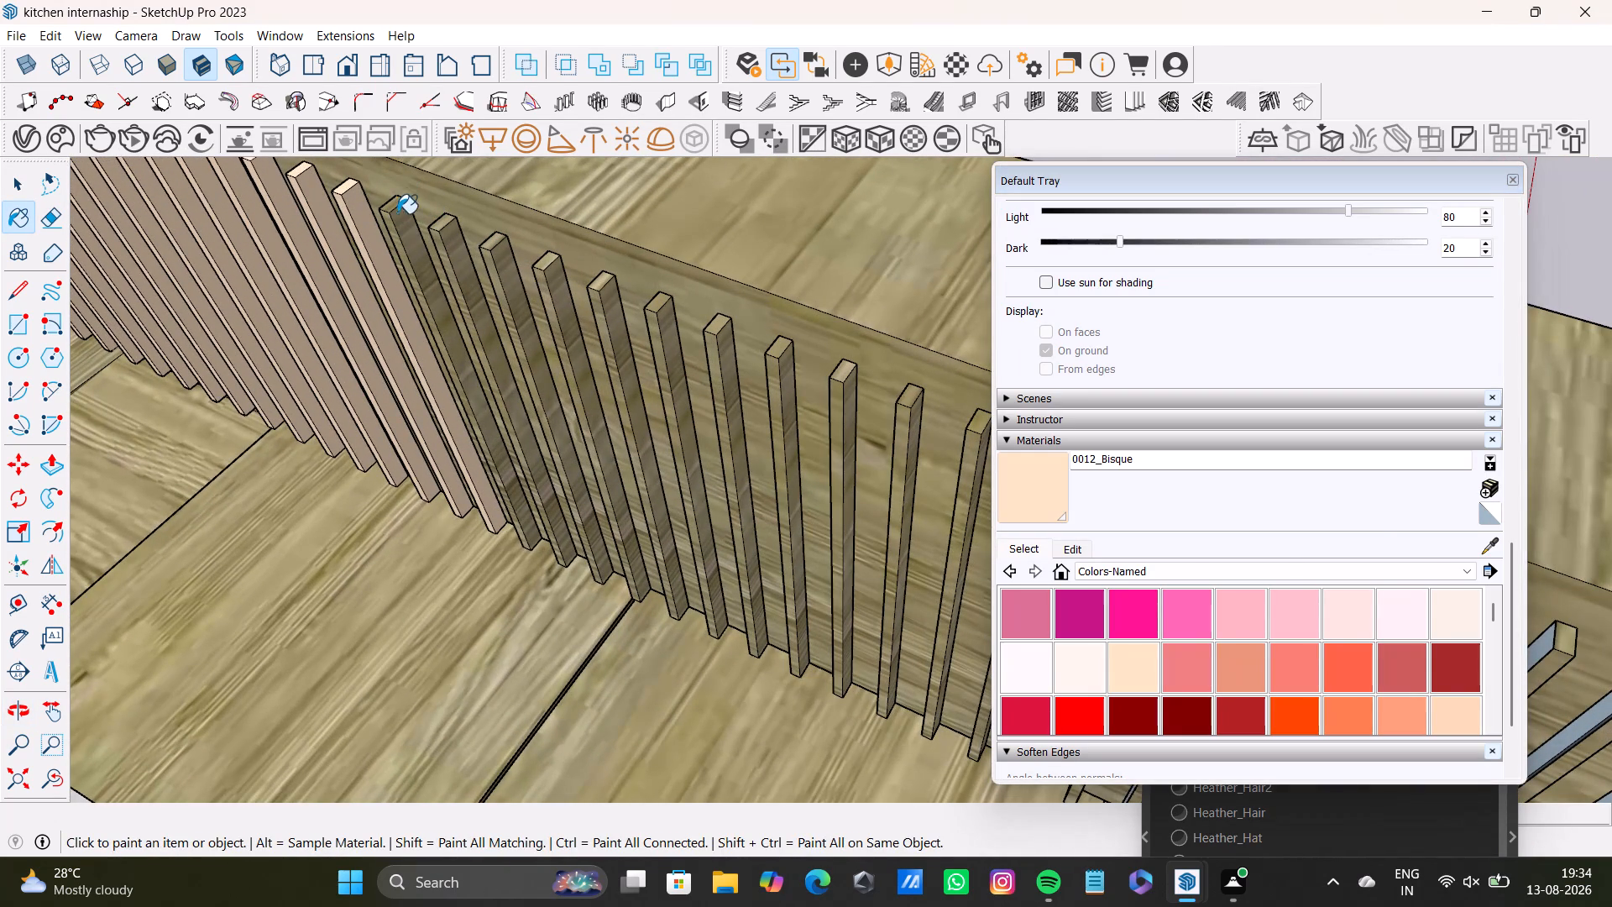
pyautogui.click(400, 225)
pyautogui.click(390, 220)
pyautogui.click(440, 222)
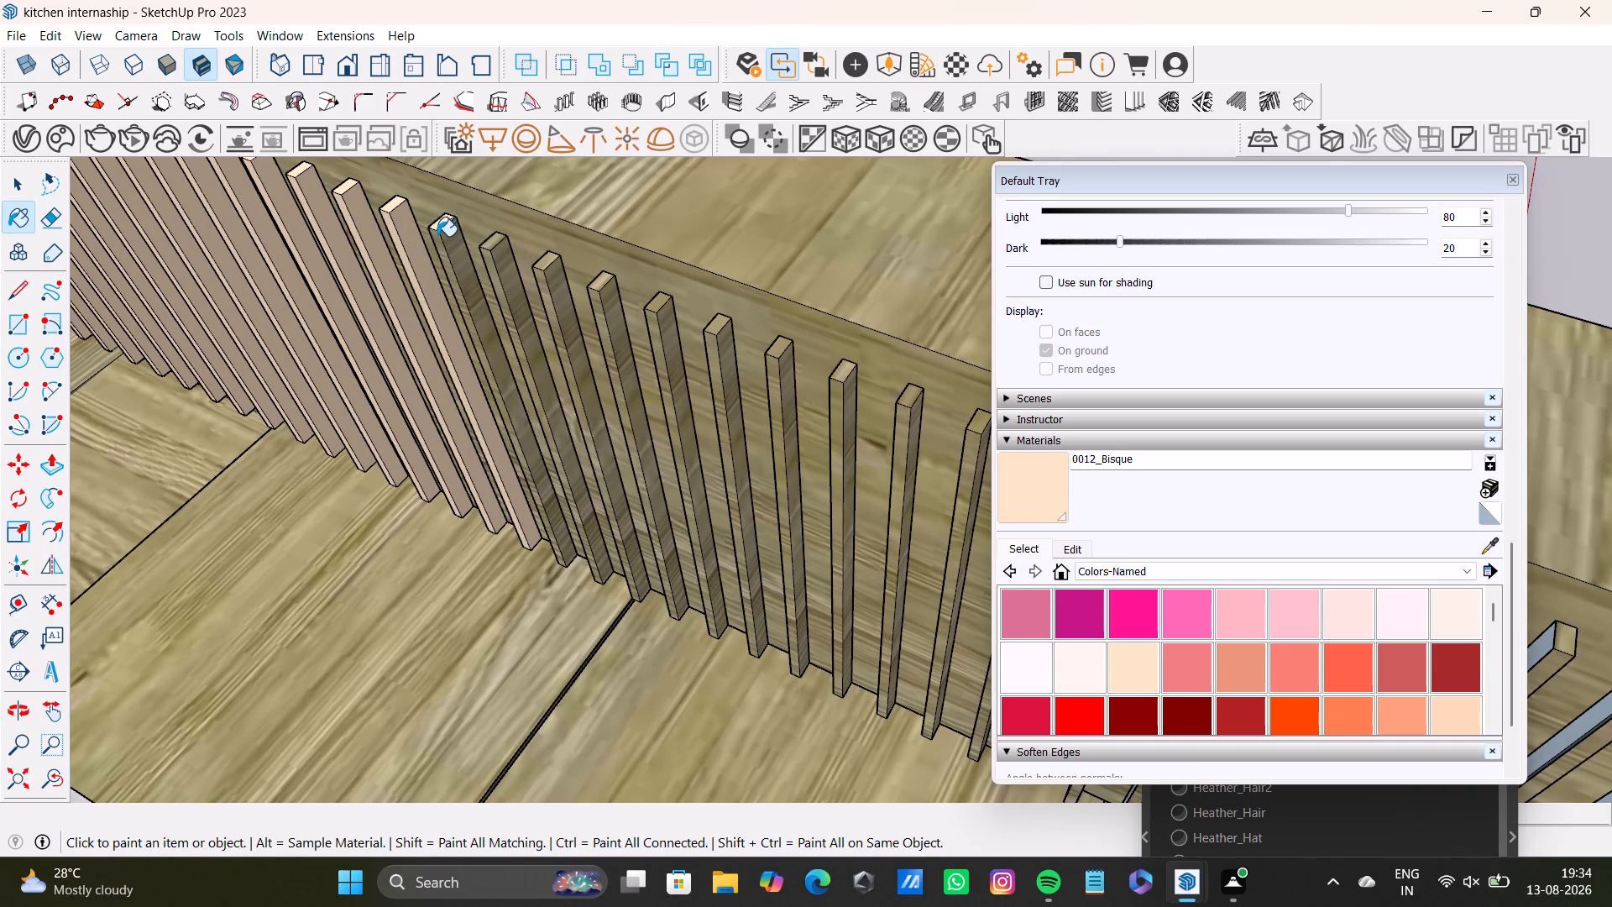
pyautogui.click(436, 239)
pyautogui.click(454, 244)
pyautogui.click(492, 241)
pyautogui.click(488, 264)
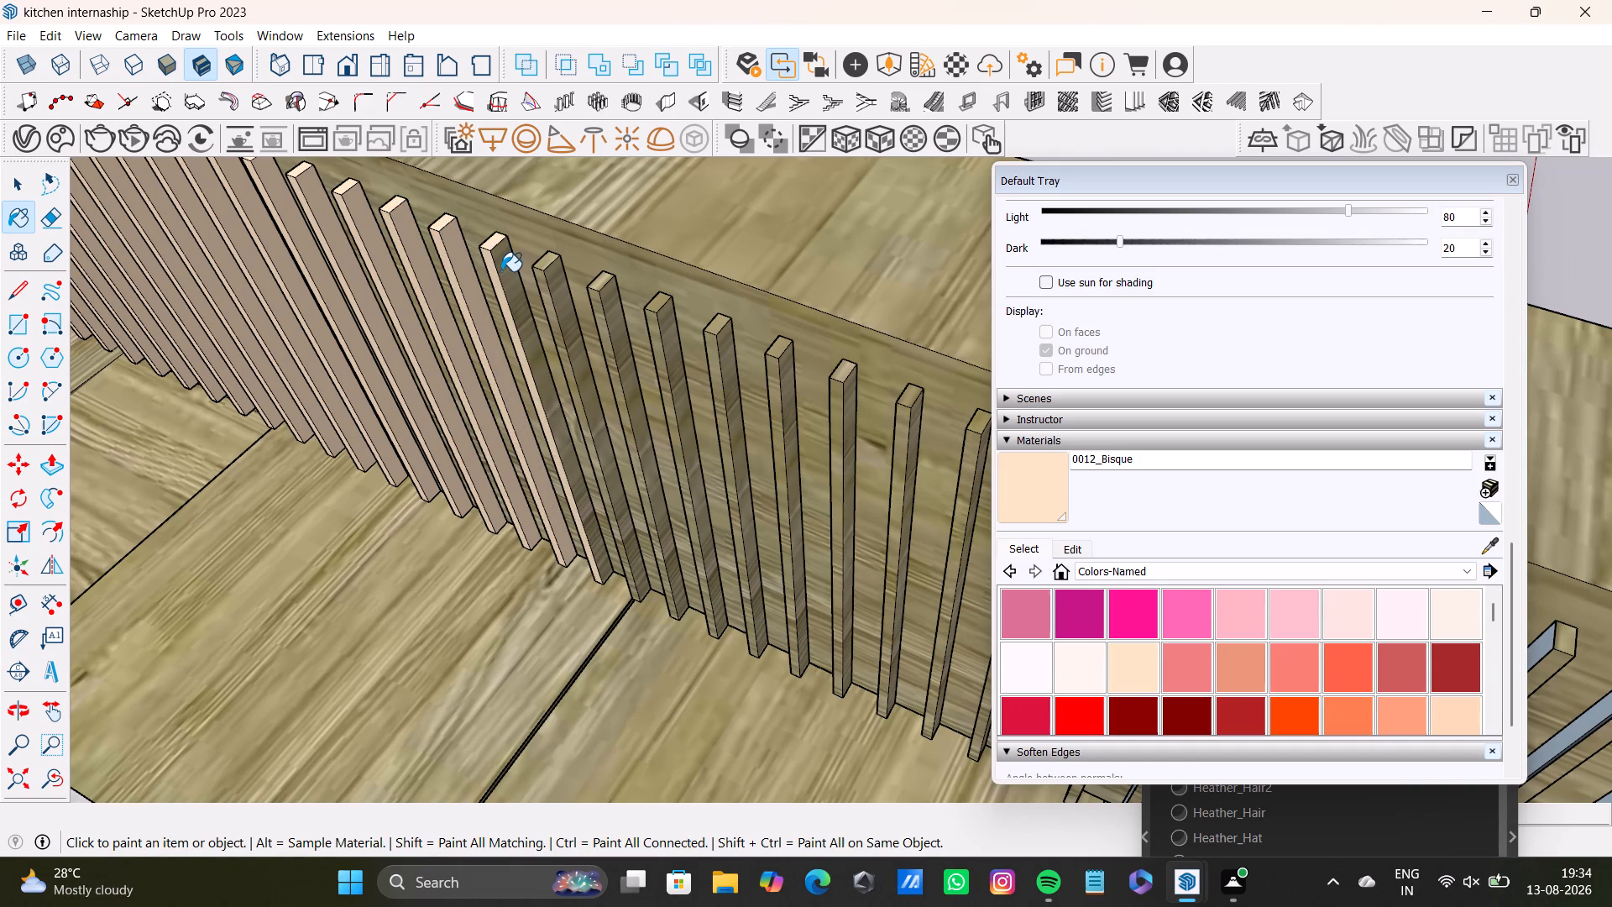
pyautogui.click(502, 271)
# Paint all visible faces, including the tops, of three more consecutive wood-textured slats with 0012_Bisque.
pyautogui.click(545, 270)
pyautogui.click(542, 281)
pyautogui.click(552, 279)
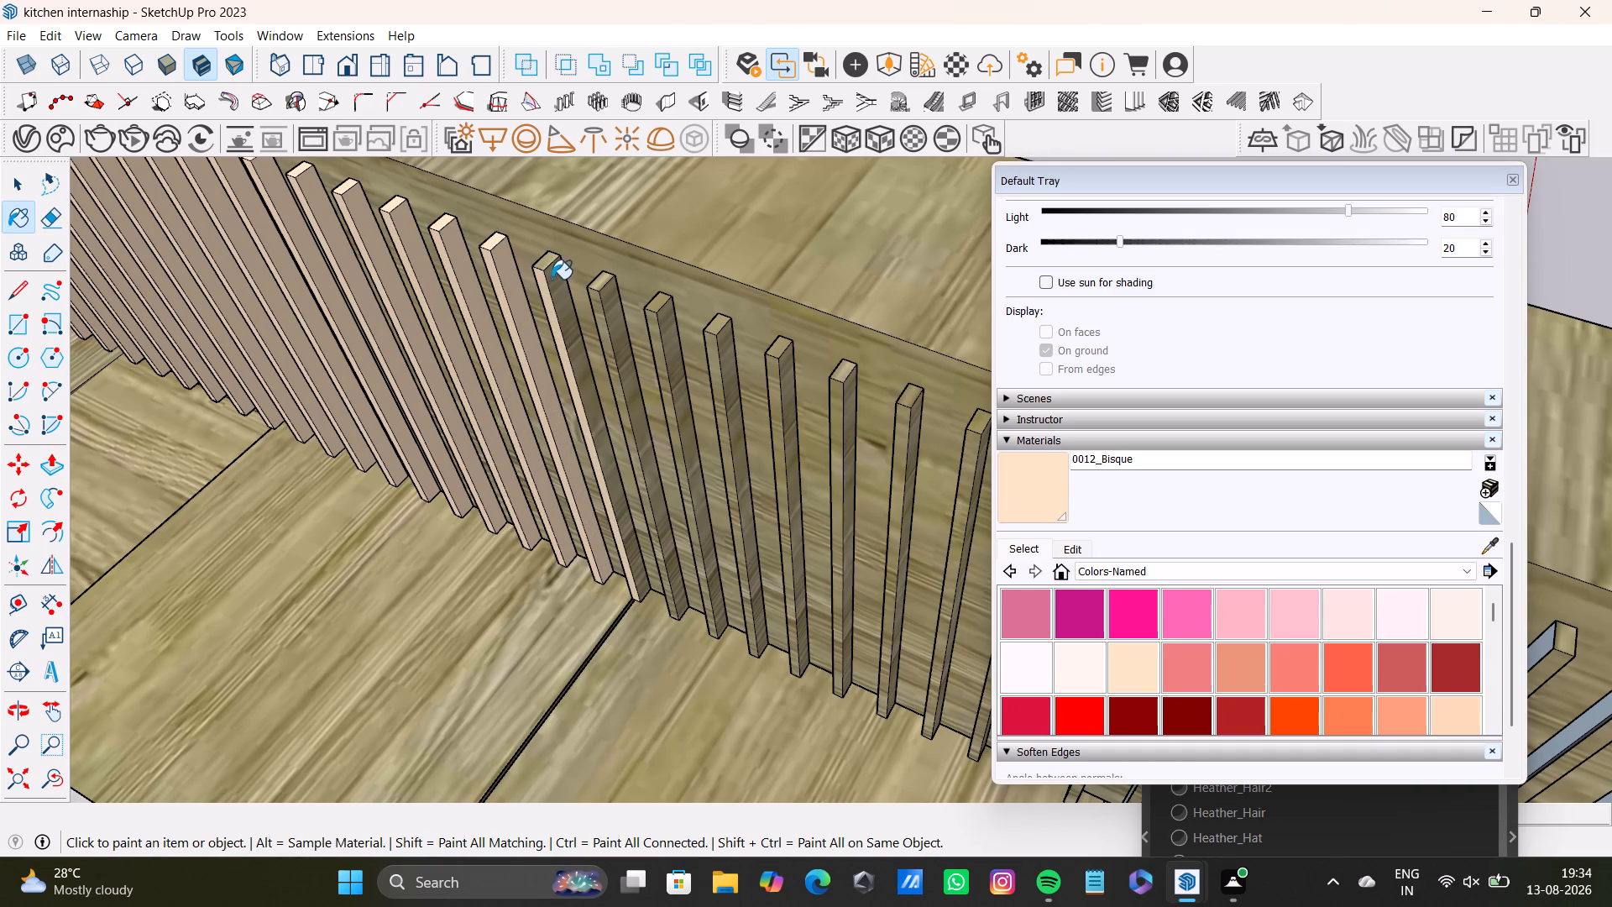
pyautogui.click(552, 265)
pyautogui.click(553, 254)
pyautogui.click(598, 287)
pyautogui.doubleClick(596, 305)
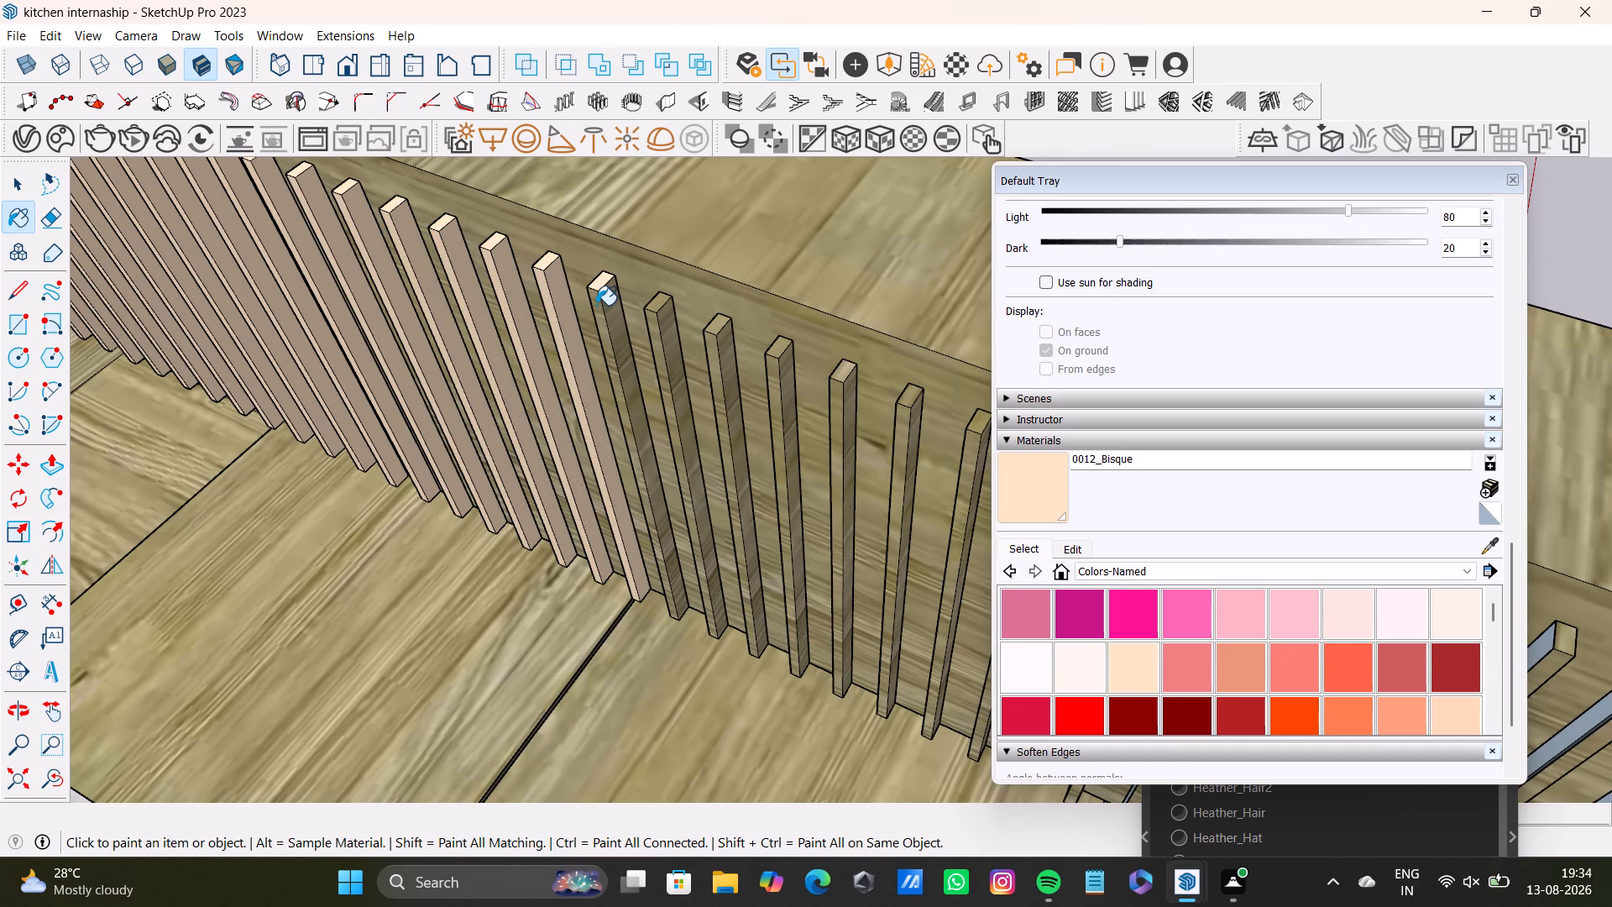
pyautogui.click(615, 308)
pyautogui.click(649, 312)
pyautogui.click(650, 324)
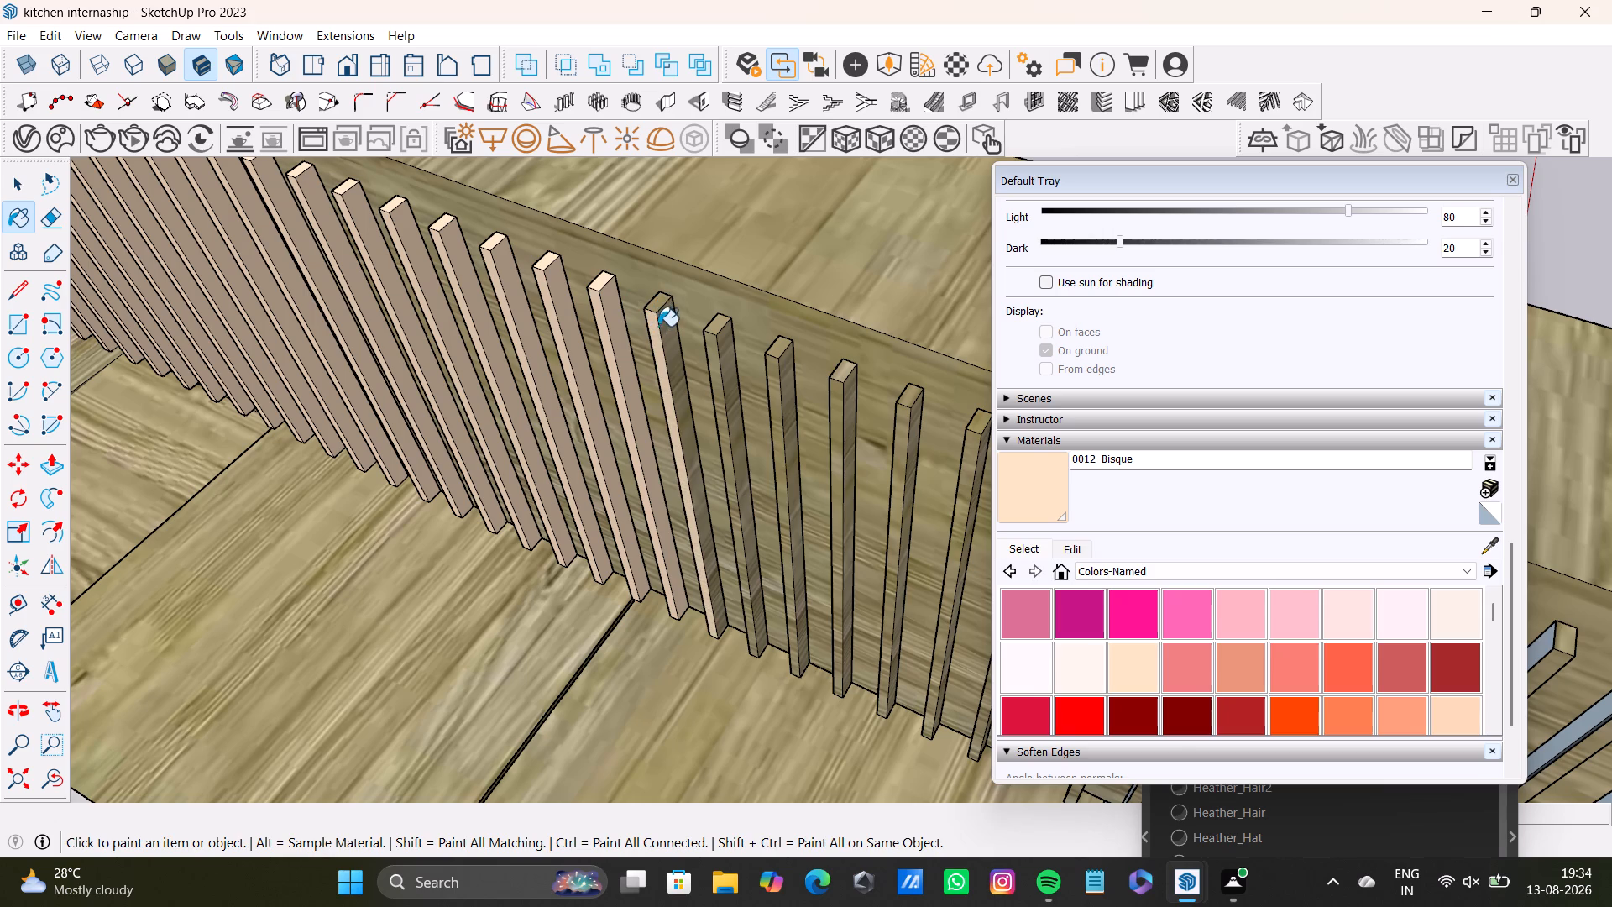
pyautogui.click(661, 322)
pyautogui.click(661, 302)
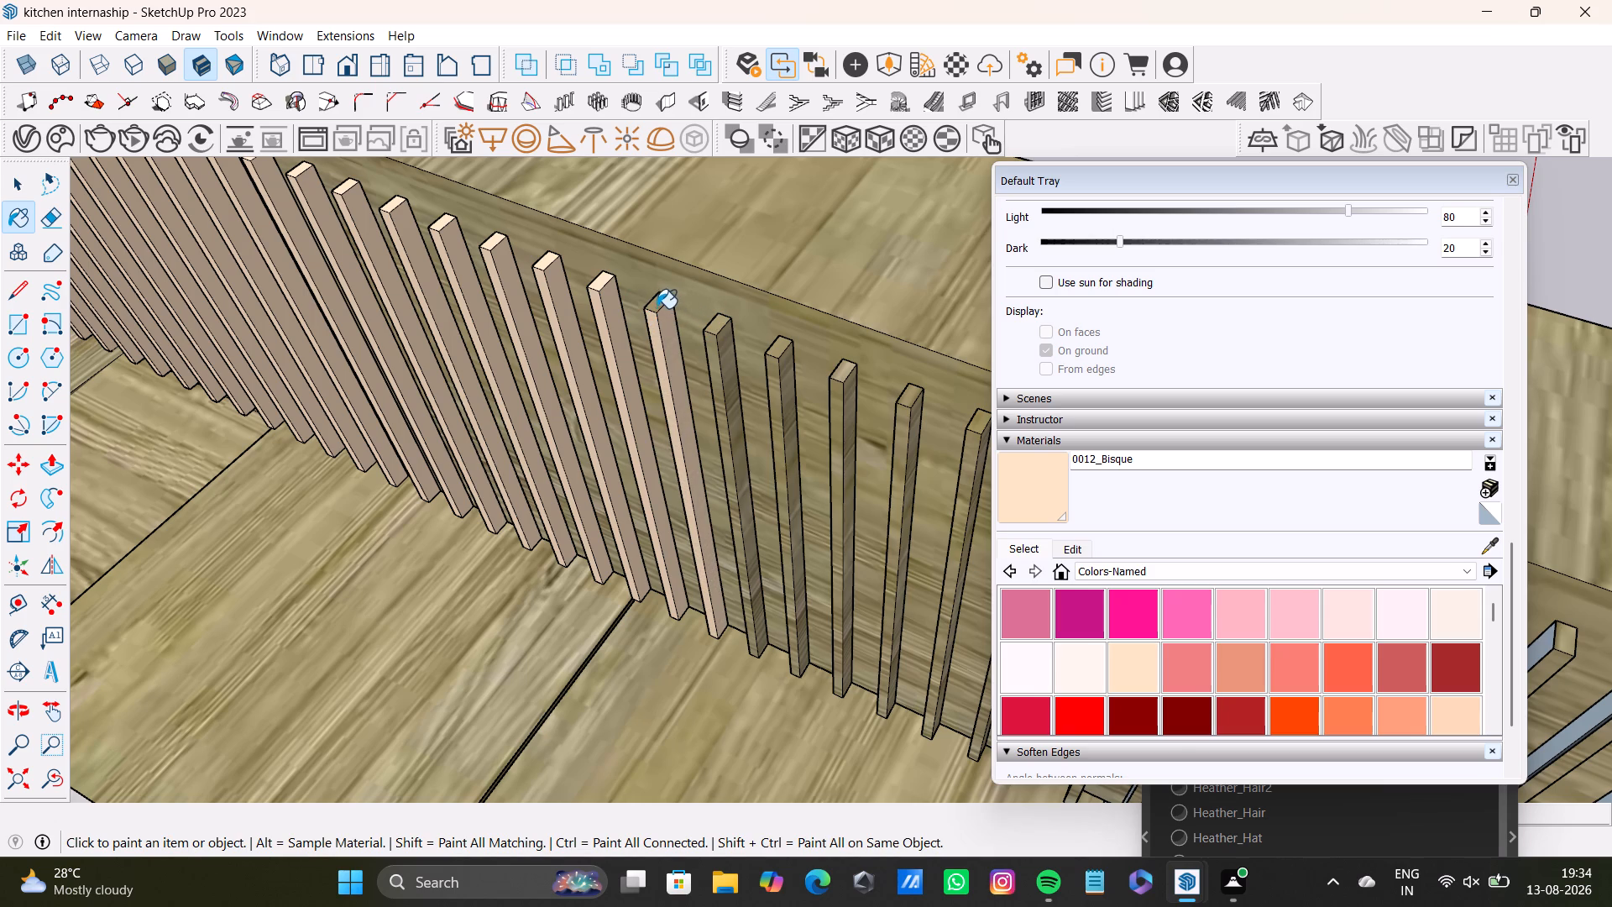
pyautogui.click(654, 307)
# Apply 0012_Bisque to the top, front and side faces of the following three slats in the row.
pyautogui.click(716, 325)
pyautogui.click(714, 338)
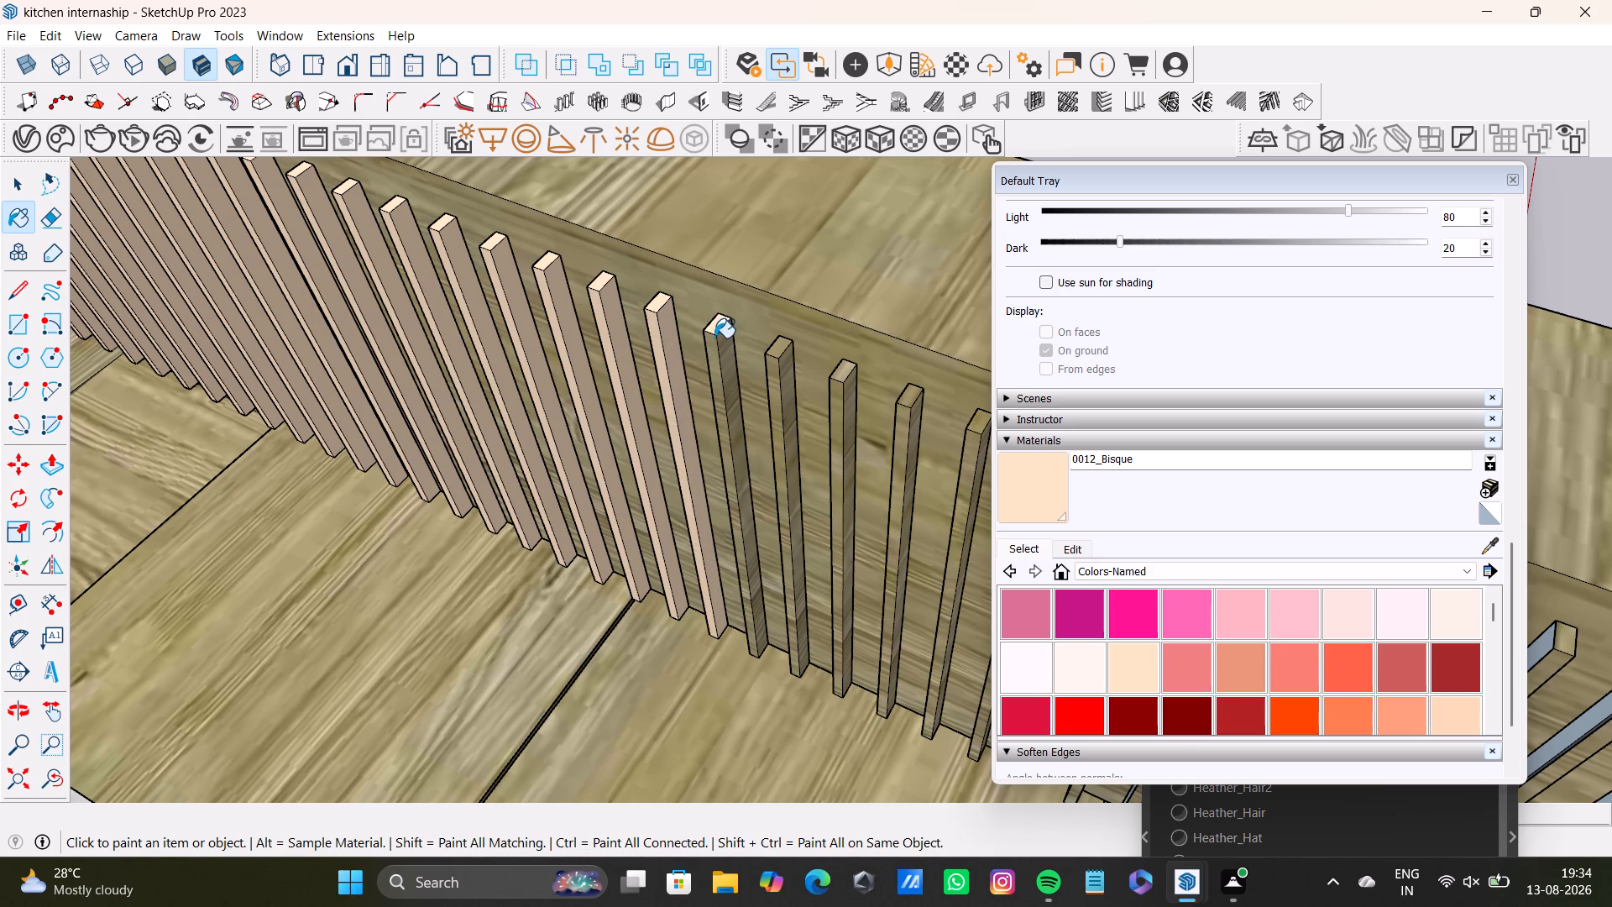
pyautogui.click(719, 349)
pyautogui.click(726, 351)
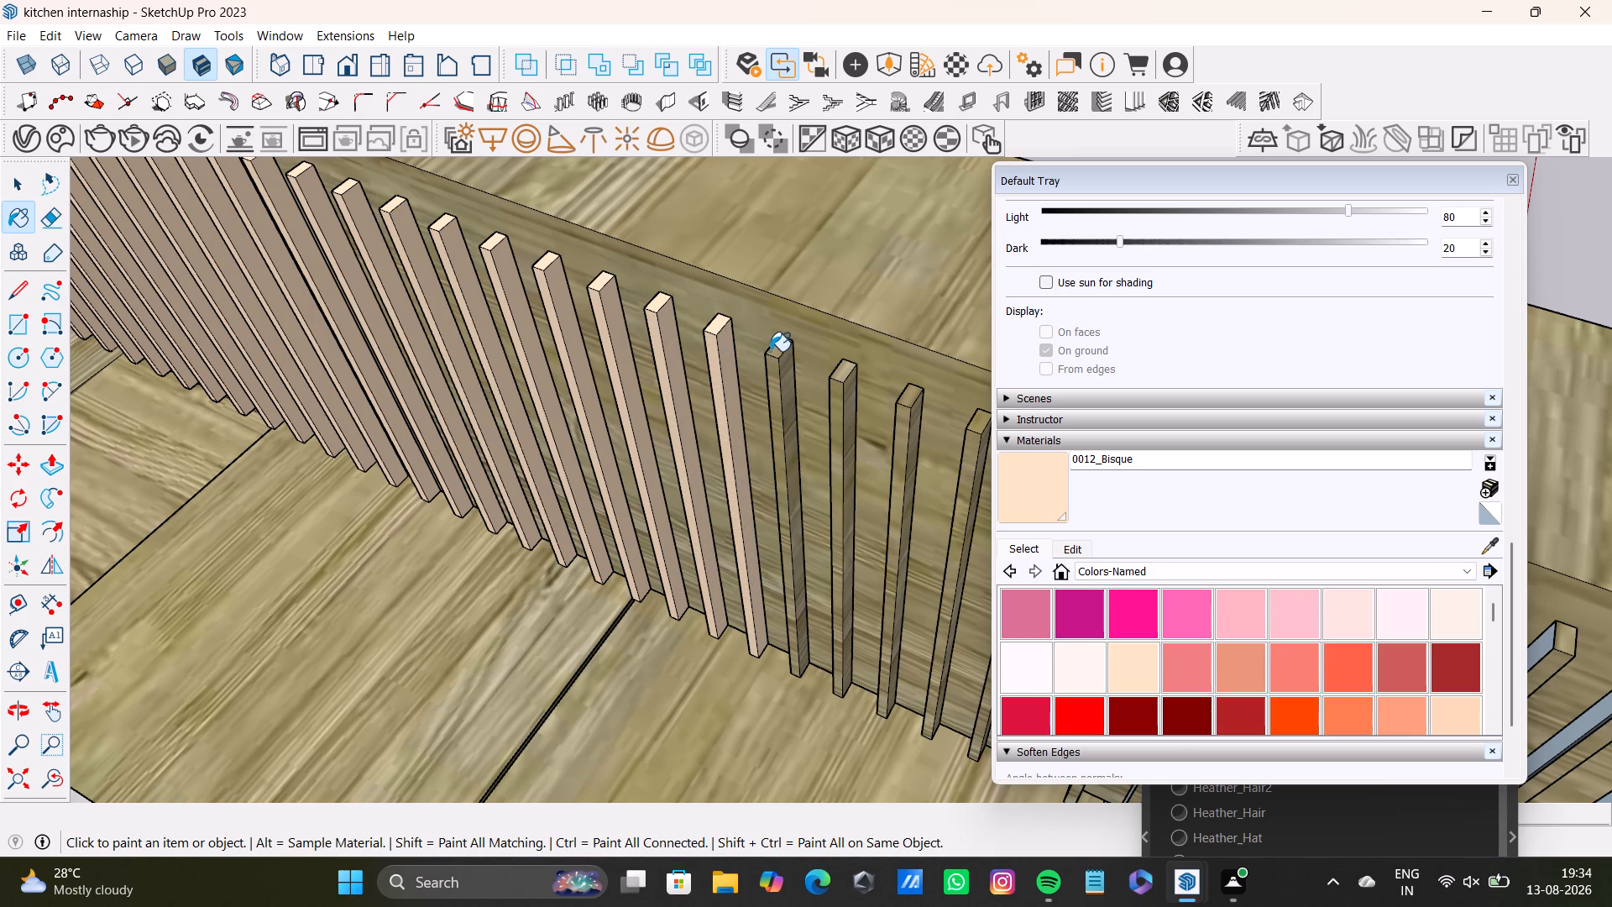
pyautogui.click(773, 351)
pyautogui.click(770, 375)
pyautogui.click(773, 377)
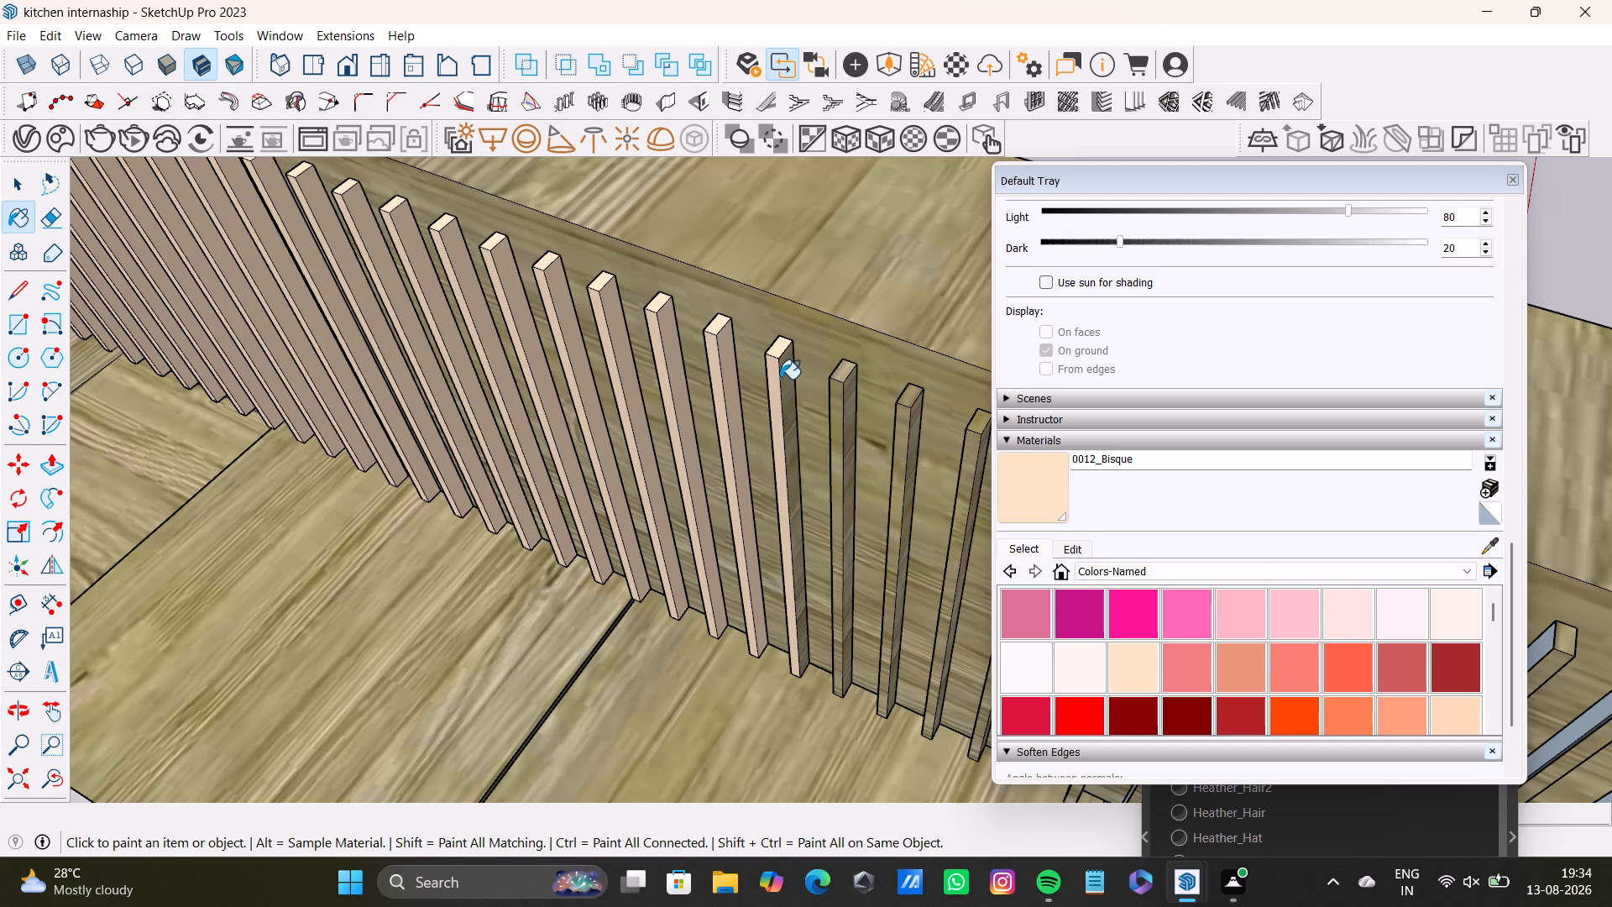
pyautogui.click(780, 379)
pyautogui.click(793, 375)
pyautogui.click(839, 381)
pyautogui.click(839, 393)
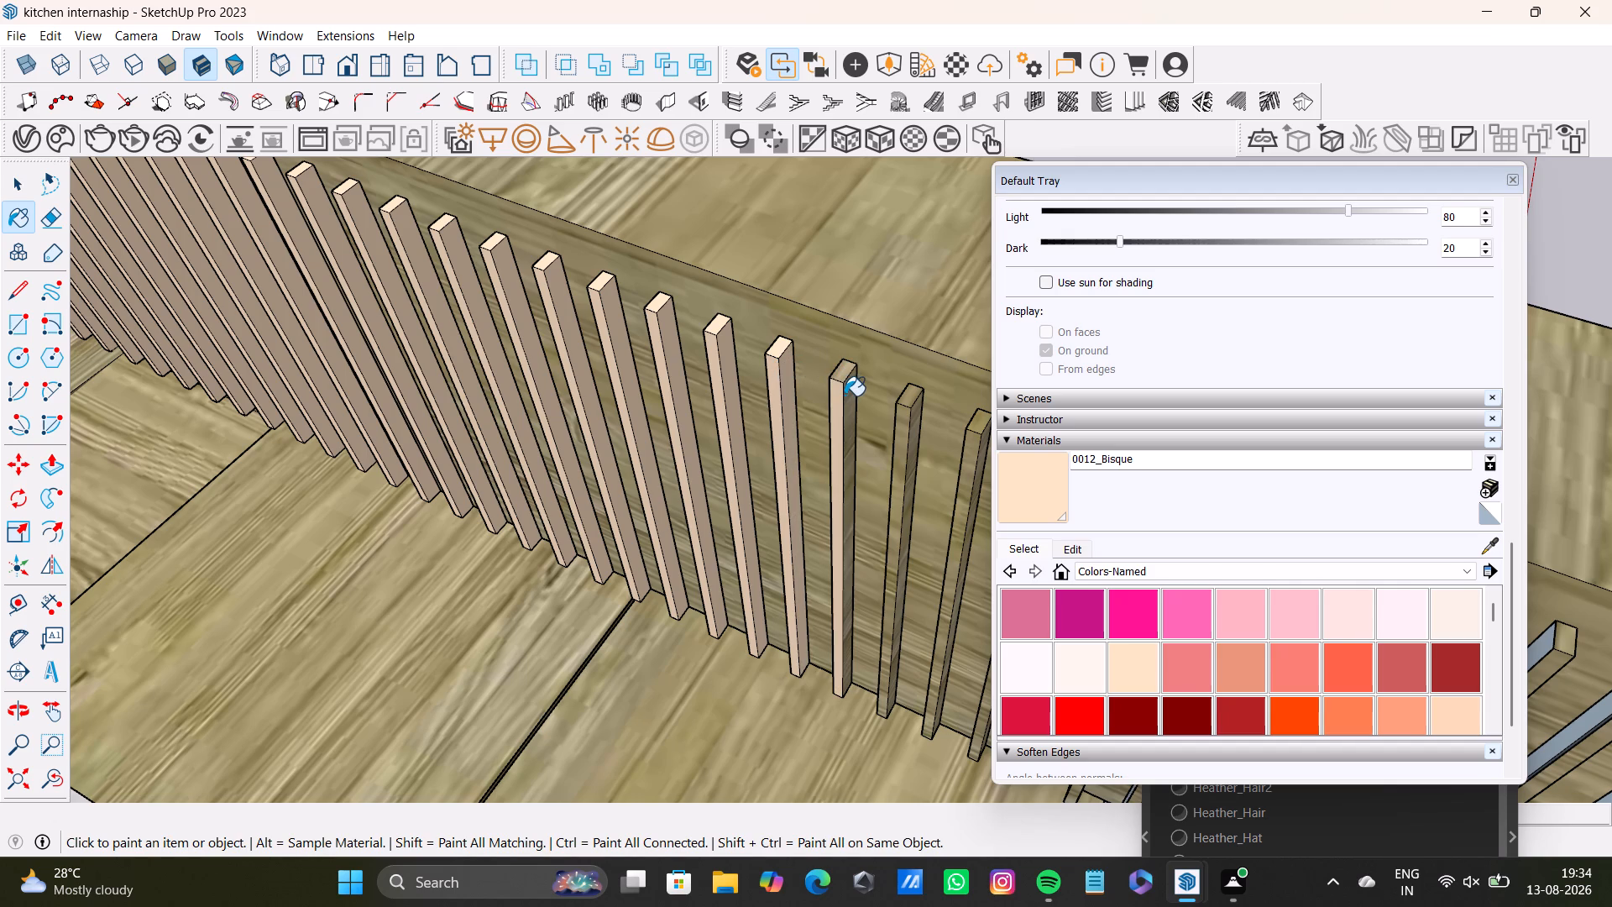
pyautogui.click(845, 396)
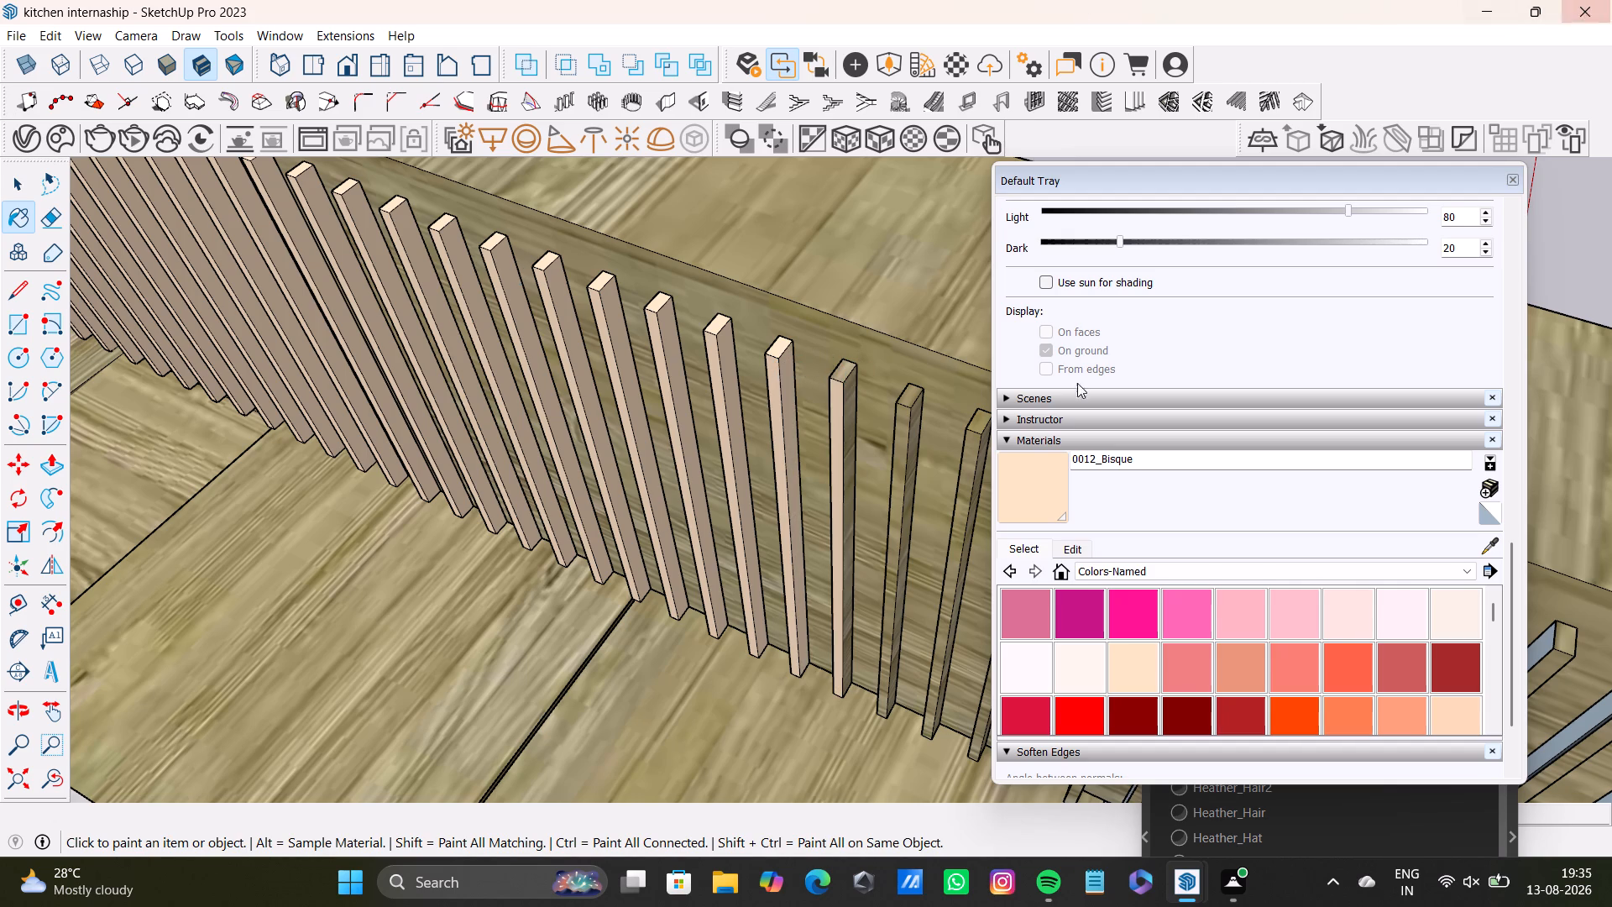
pyautogui.click(850, 390)
pyautogui.click(846, 375)
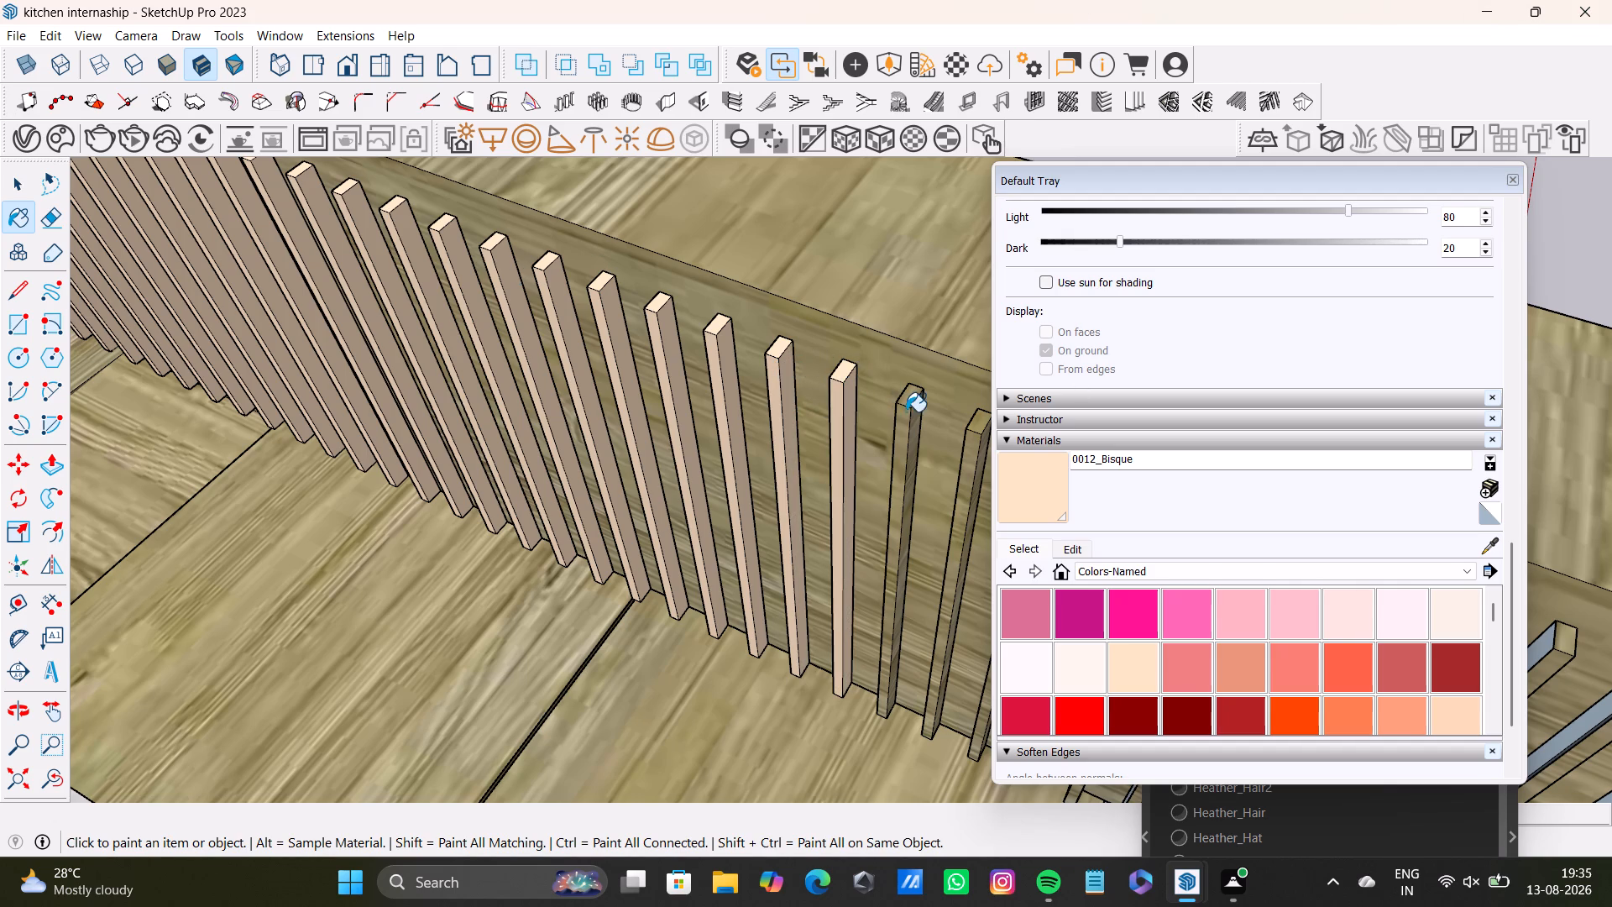
# Paint the tops, fronts and sides of the next three wood-textured slats along the wall with 0012_Bisque.
pyautogui.click(909, 405)
pyautogui.click(902, 426)
pyautogui.click(914, 427)
pyautogui.scroll(-3, 899, 443)
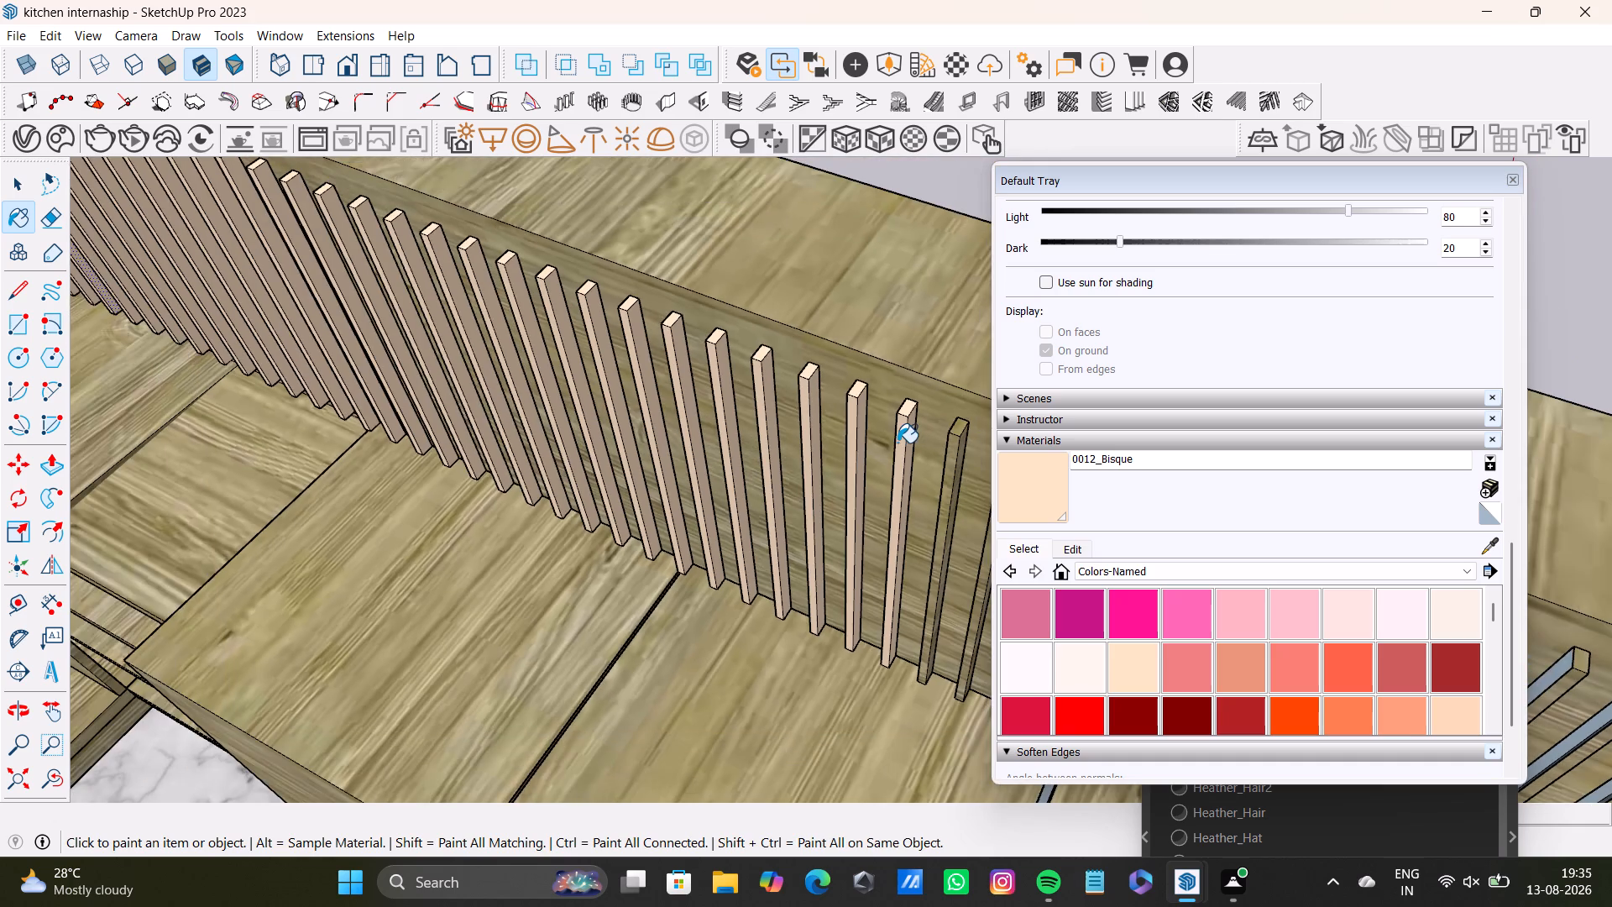
pyautogui.keyDown('shift'); pyautogui.moveTo(898, 443); pyautogui.dragTo(652, 384, button='middle'); pyautogui.keyUp('shift')
pyautogui.scroll(3, 675, 380)
pyautogui.click(720, 364)
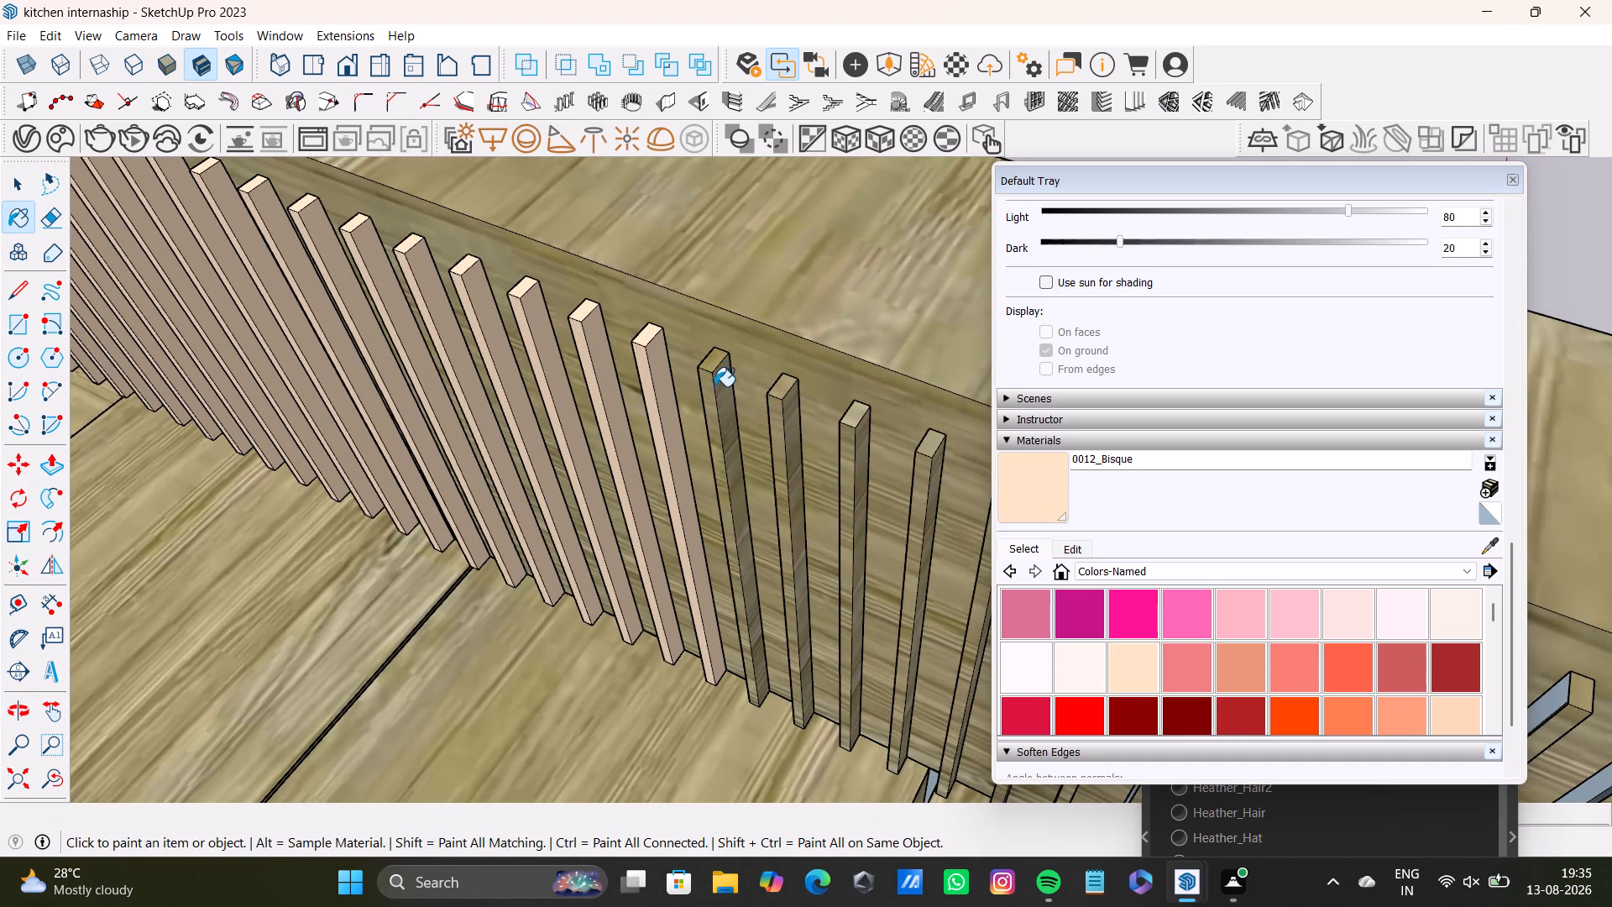
pyautogui.click(712, 364)
pyautogui.click(707, 390)
pyautogui.click(720, 396)
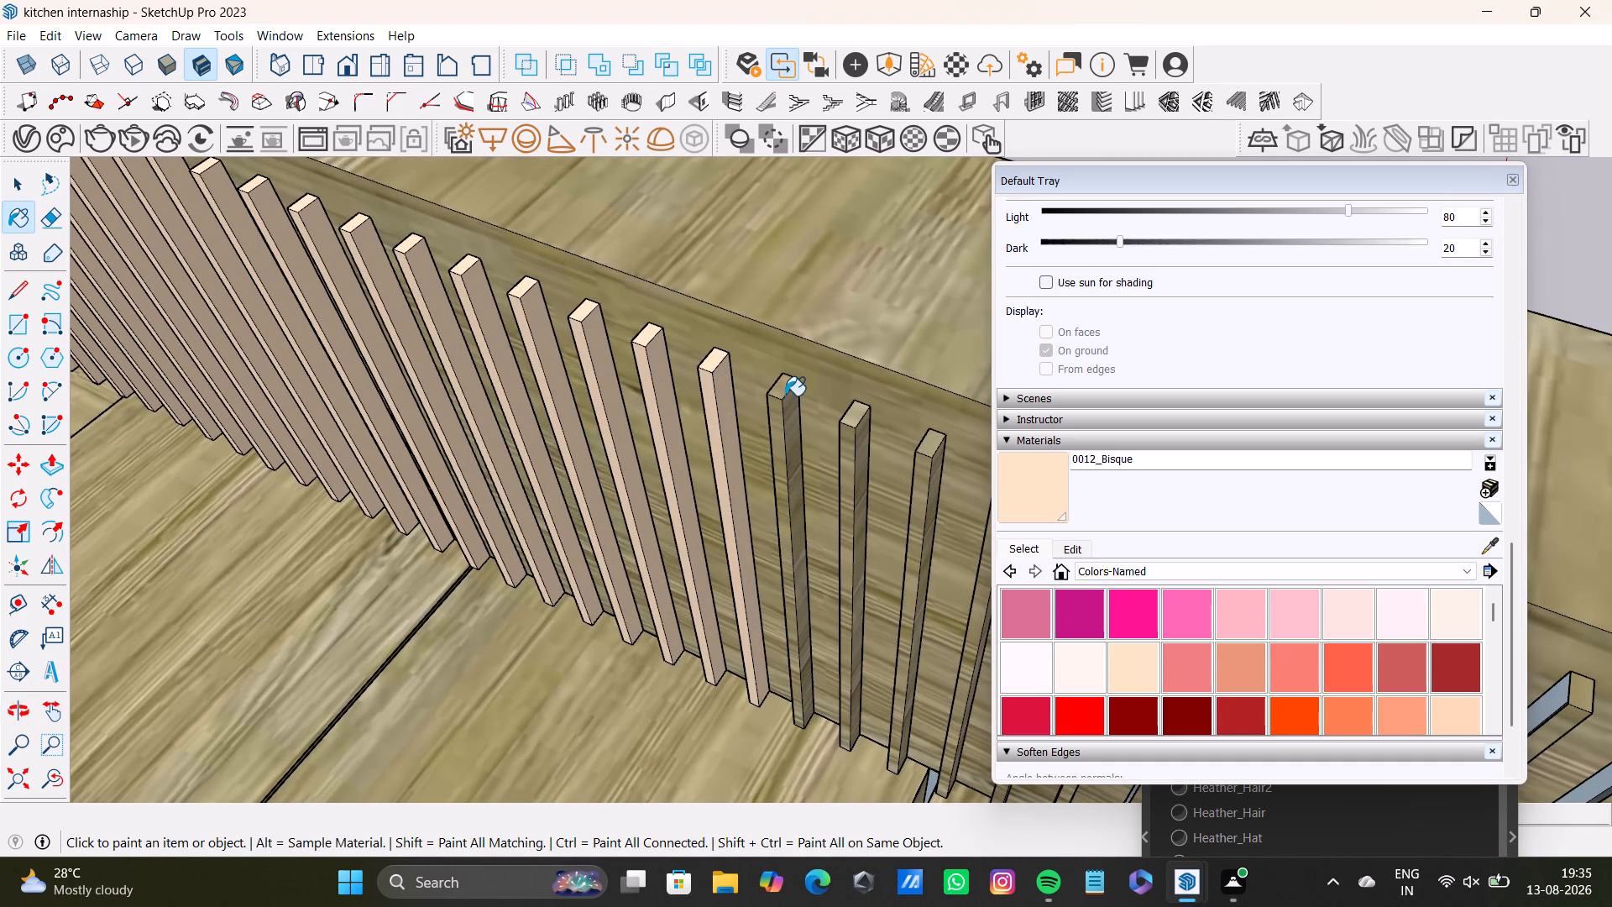
pyautogui.click(782, 394)
pyautogui.click(776, 423)
pyautogui.click(795, 431)
# Cover the top, front and side faces of another three consecutive slats with 0012_Bisque.
pyautogui.click(849, 422)
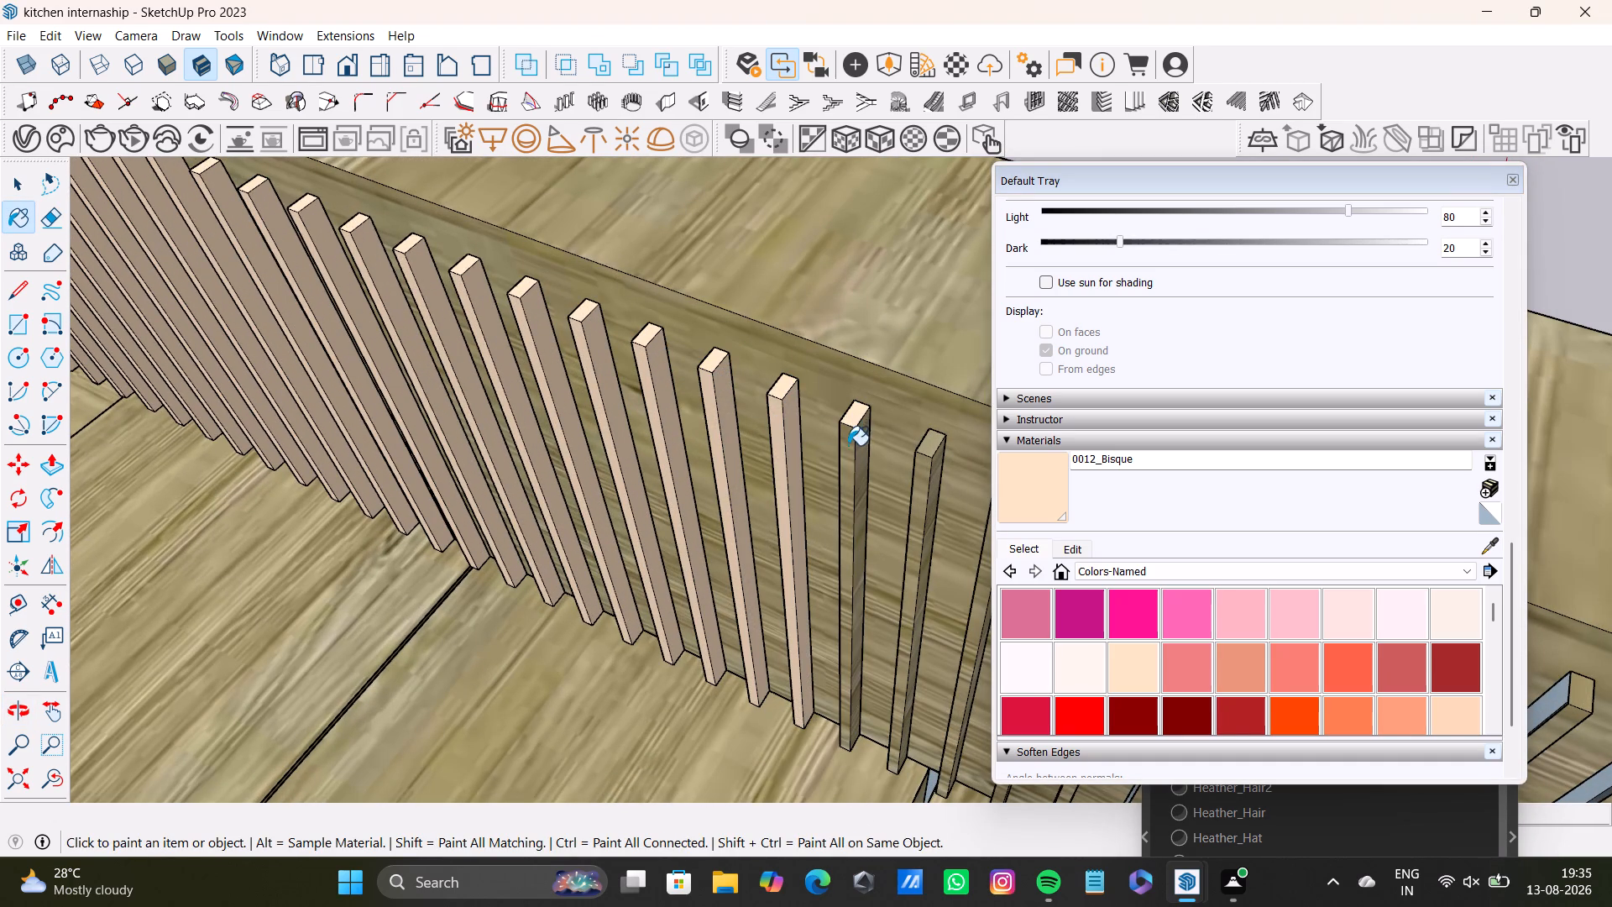
pyautogui.click(848, 445)
pyautogui.click(865, 449)
pyautogui.scroll(-4, 863, 480)
pyautogui.moveTo(866, 494); pyautogui.dragTo(737, 387, button='middle')
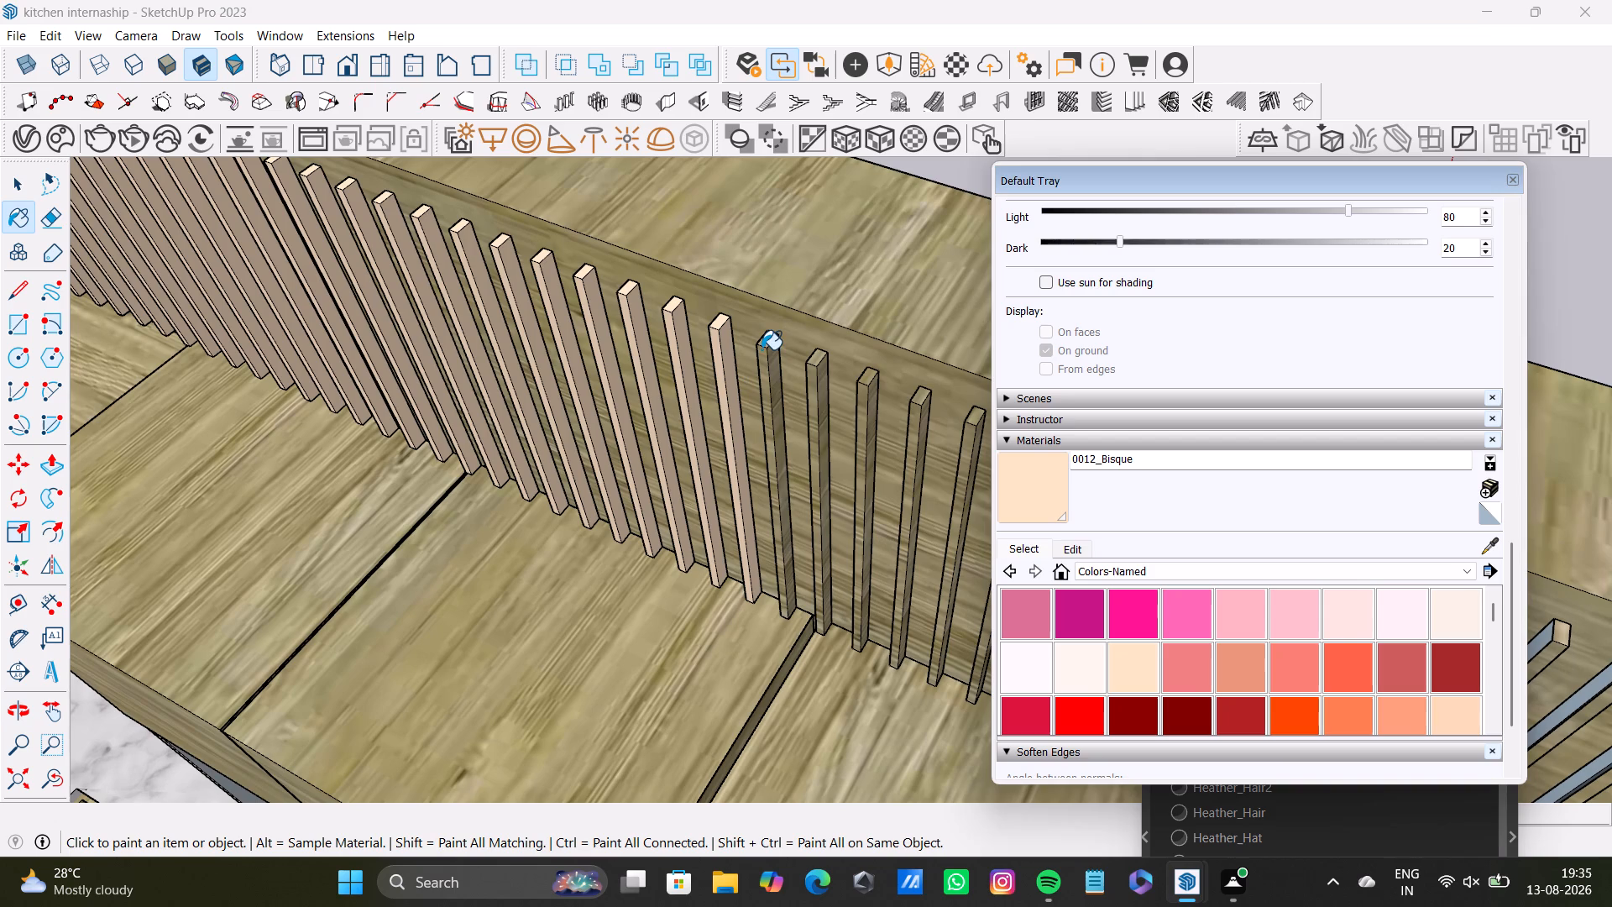
pyautogui.click(762, 349)
pyautogui.click(764, 368)
pyautogui.click(773, 373)
pyautogui.click(768, 342)
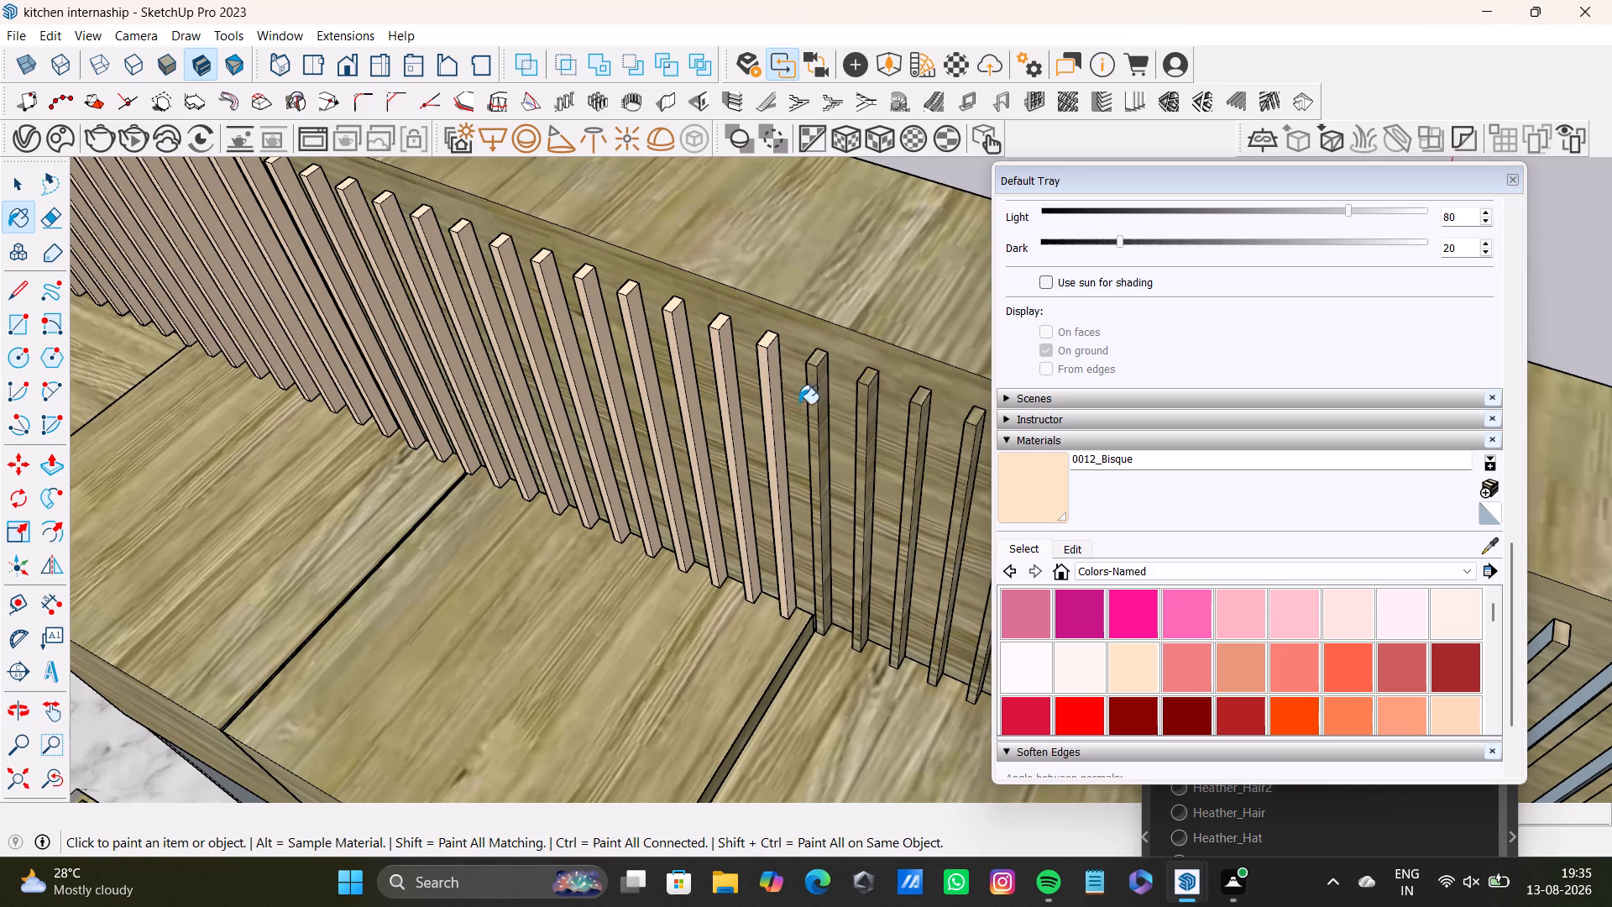
pyautogui.click(813, 364)
pyautogui.click(814, 389)
pyautogui.click(819, 366)
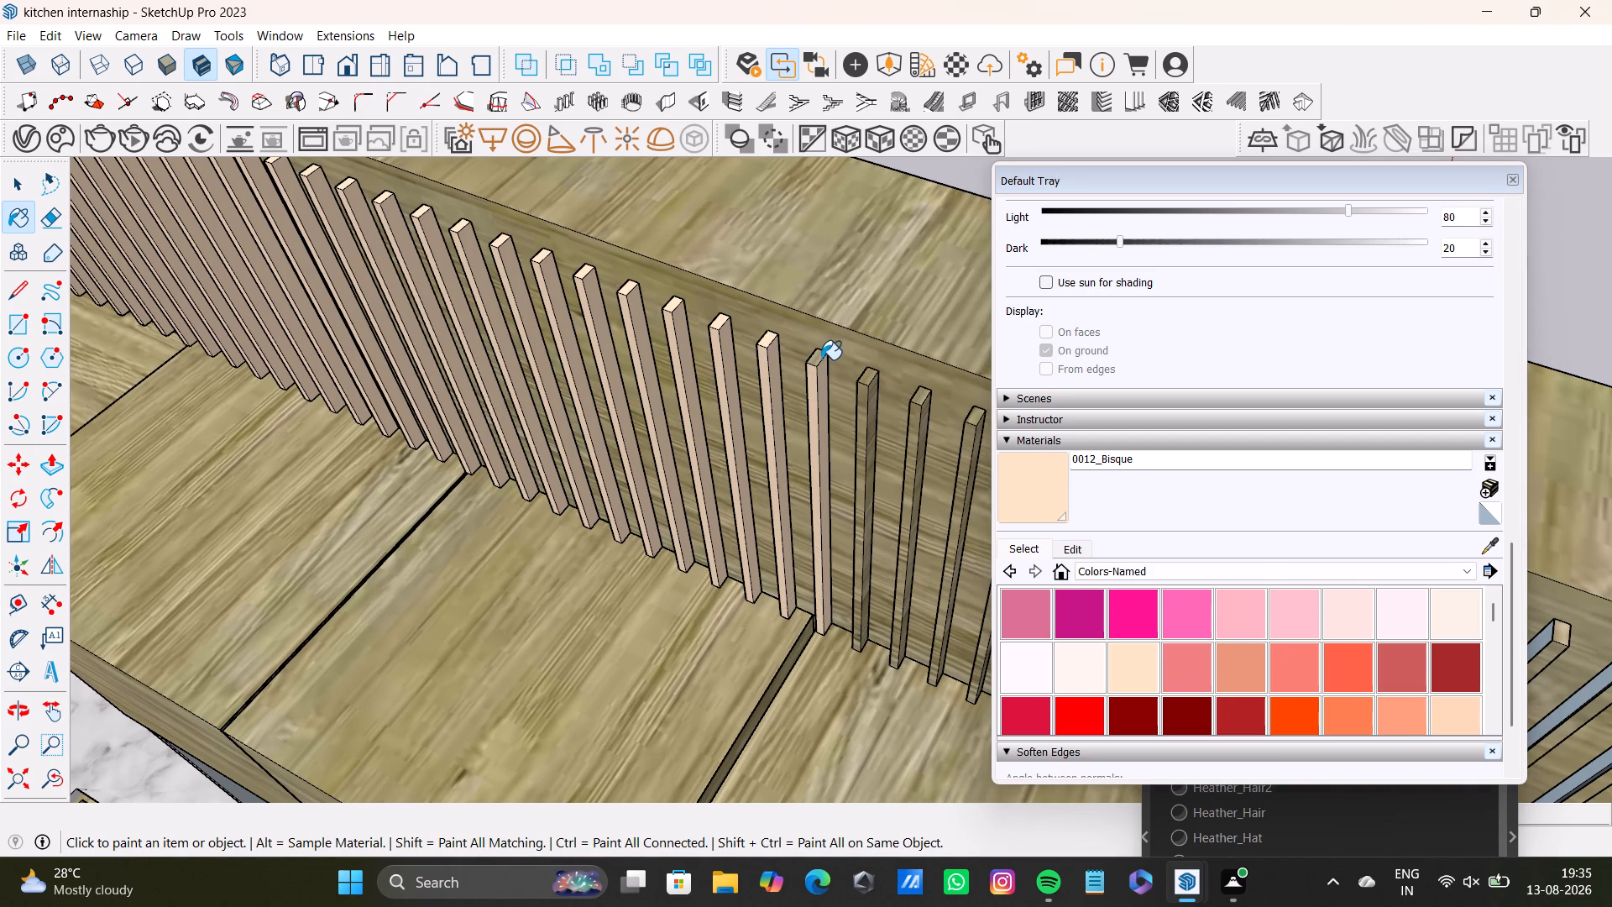
pyautogui.click(820, 358)
# Continue along the wall and paint the top, front and side faces of the next two unpainted slats with 0012_Bisque.
pyautogui.scroll(-3, 819, 432)
pyautogui.moveTo(826, 443); pyautogui.dragTo(659, 361, button='middle')
pyautogui.scroll(2, 680, 296)
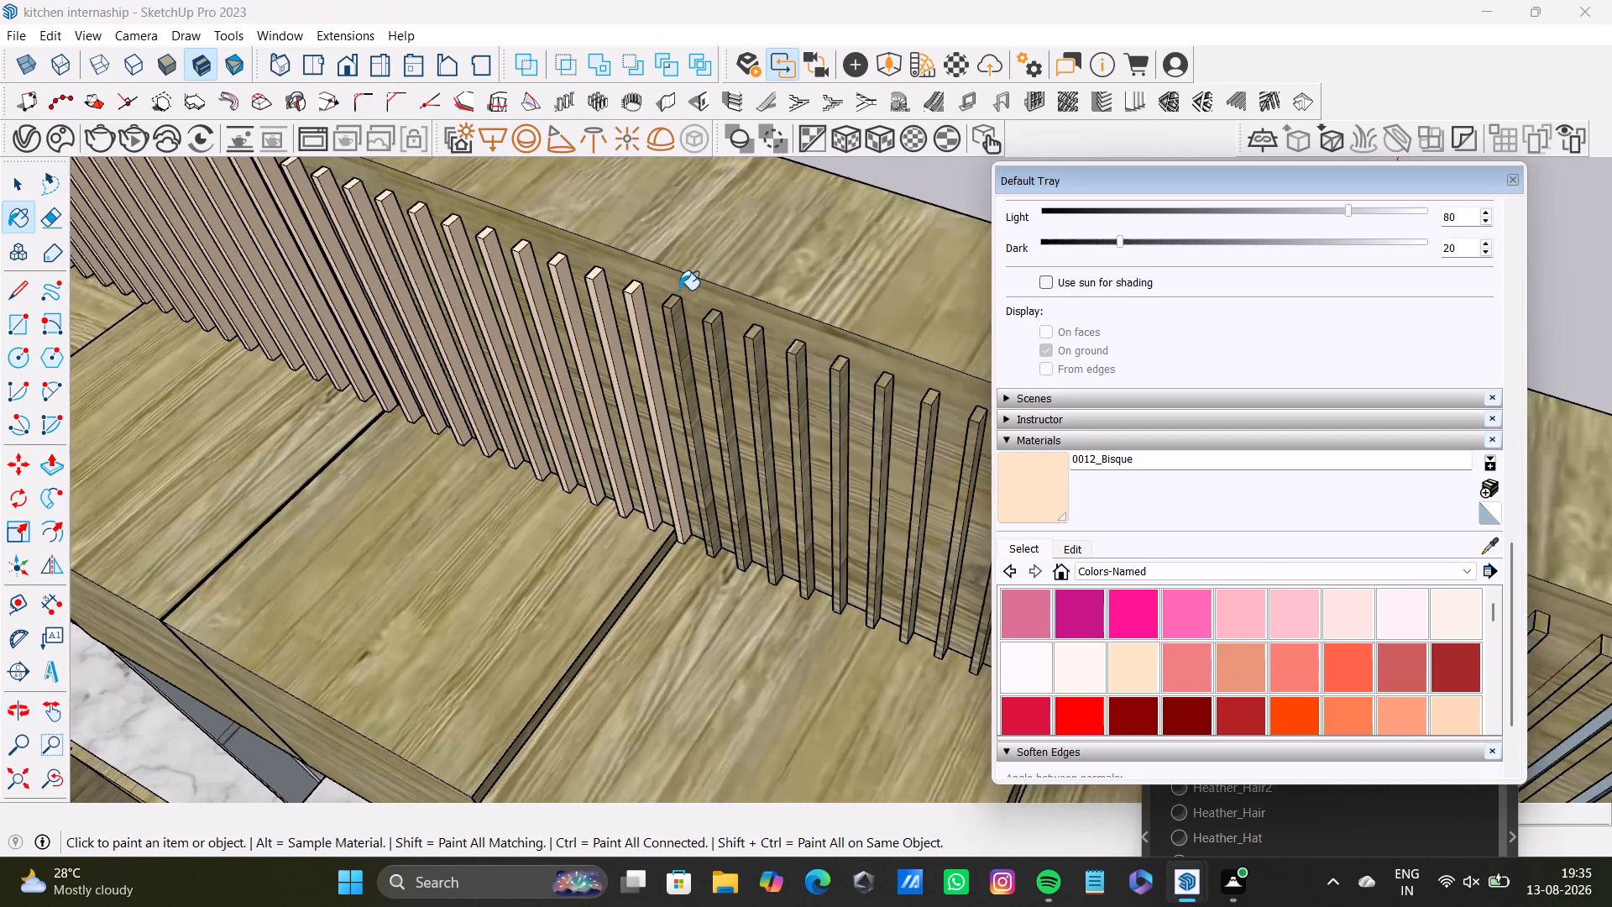
pyautogui.scroll(2, 679, 290)
pyautogui.click(669, 299)
pyautogui.click(667, 332)
pyautogui.click(678, 332)
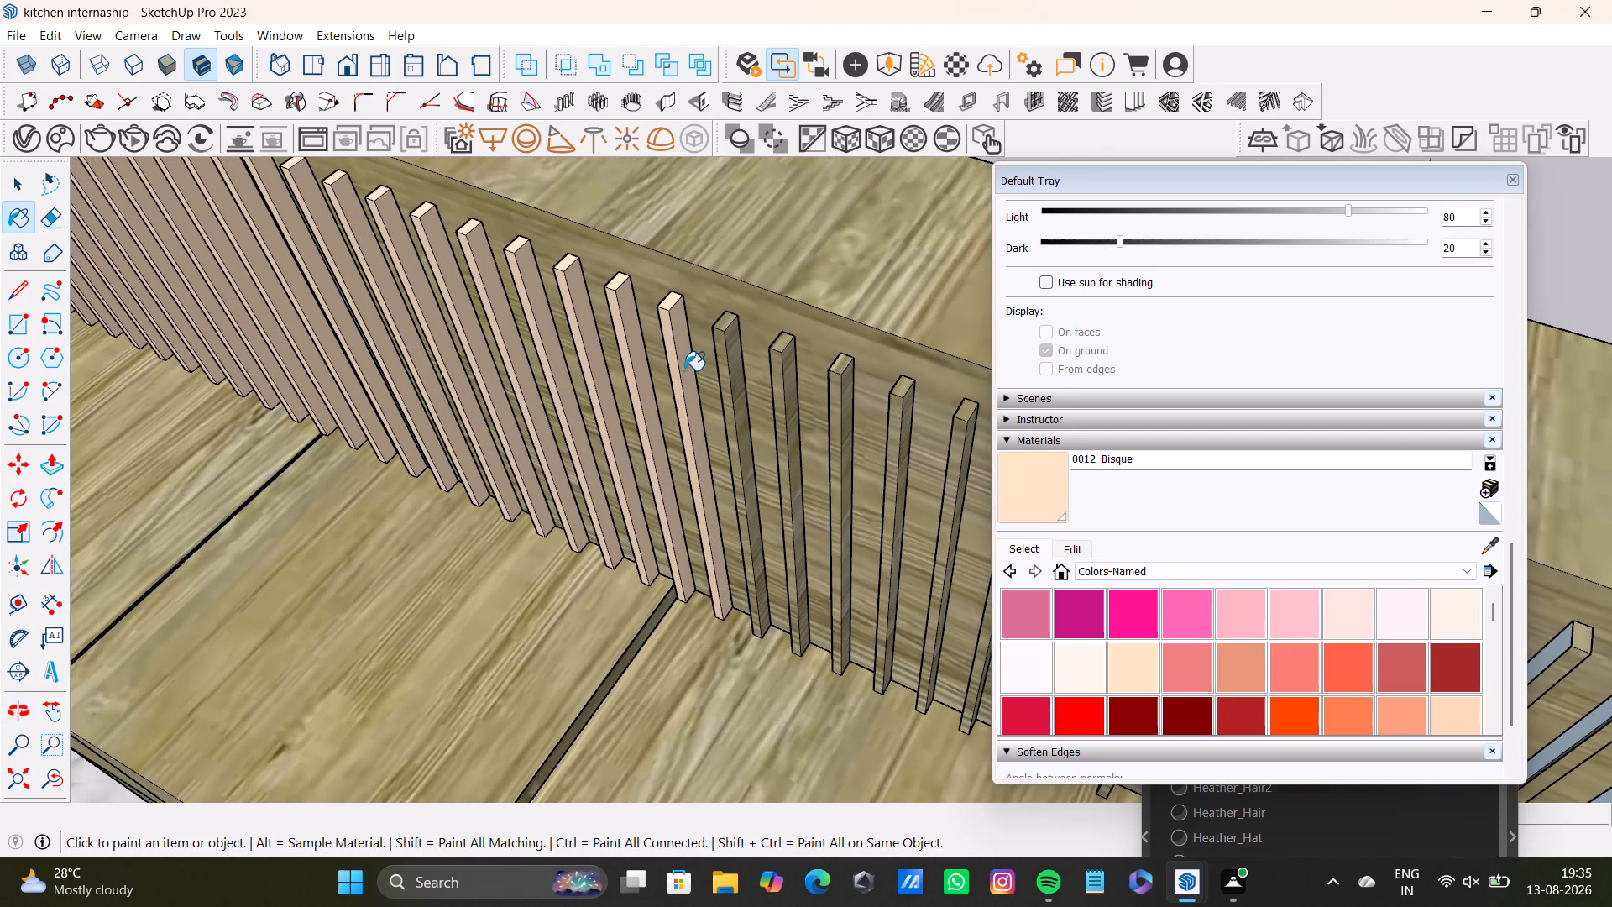
pyautogui.click(725, 320)
pyautogui.click(718, 352)
pyautogui.click(730, 356)
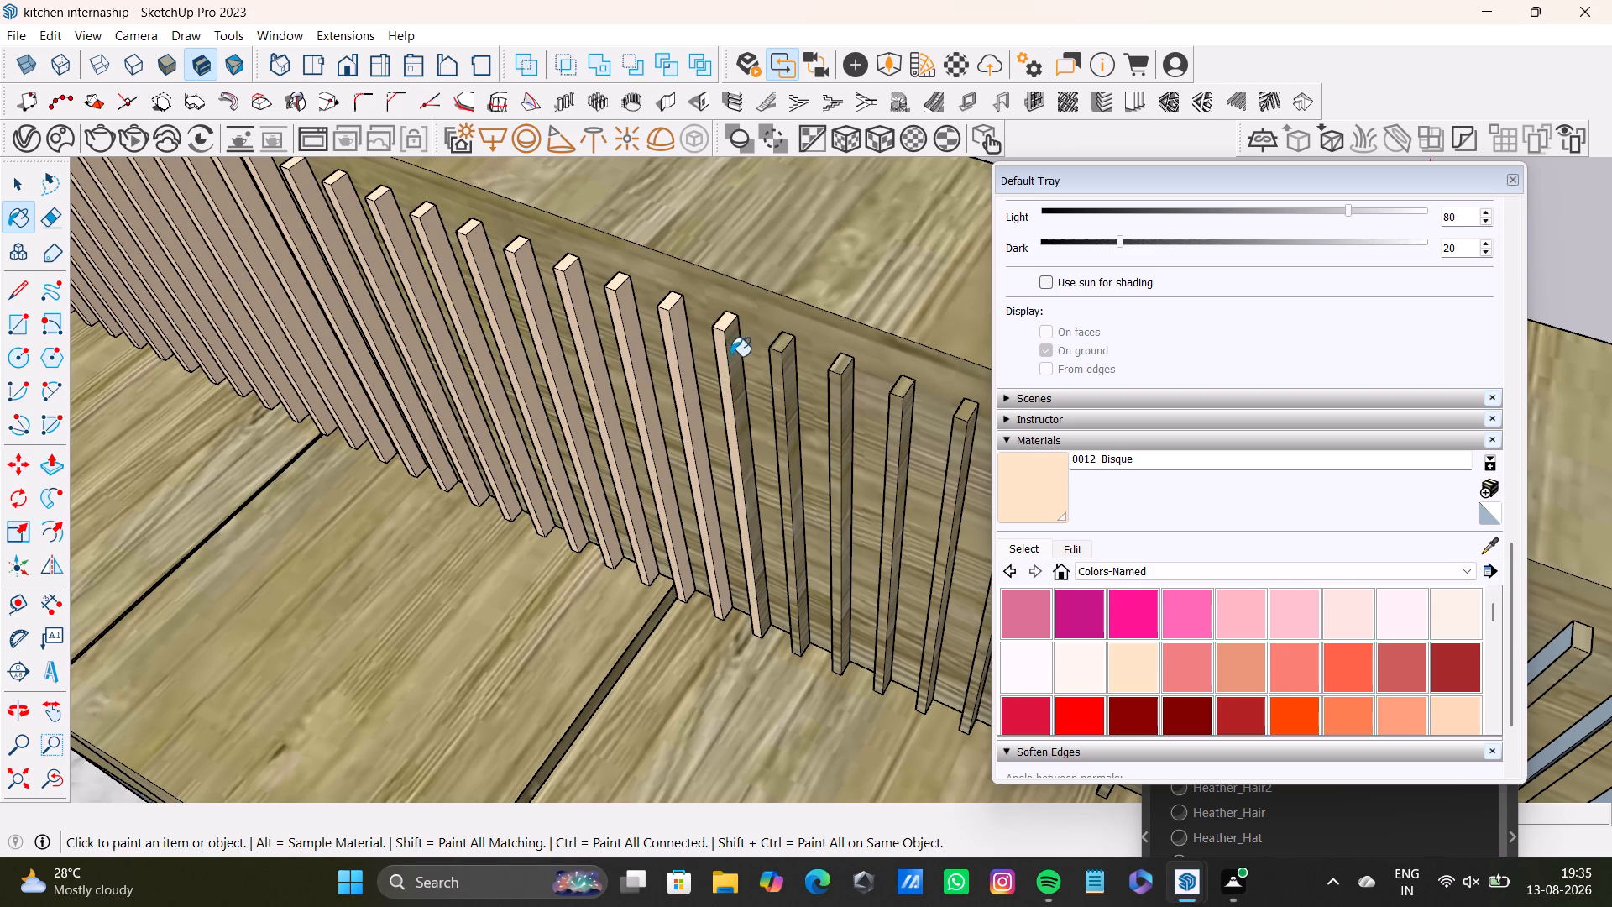
# Paint every visible face of the following two slats, including their small top faces, with 0012_Bisque.
pyautogui.click(779, 353)
pyautogui.click(777, 372)
pyautogui.click(781, 352)
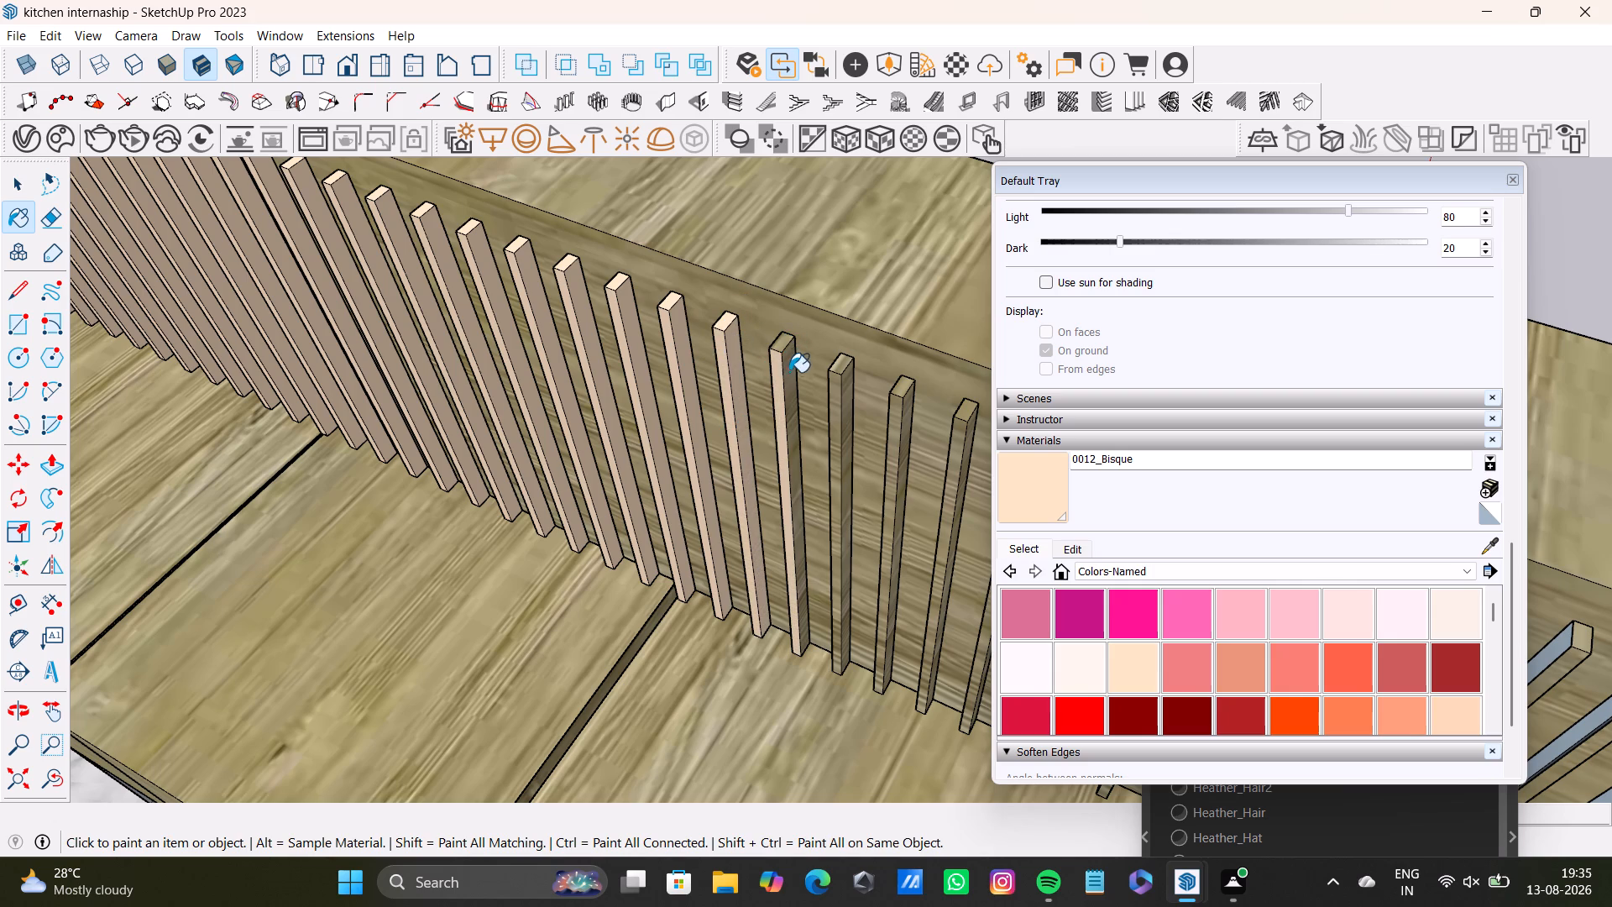
pyautogui.click(789, 376)
pyautogui.click(783, 350)
pyautogui.click(786, 348)
pyautogui.click(781, 346)
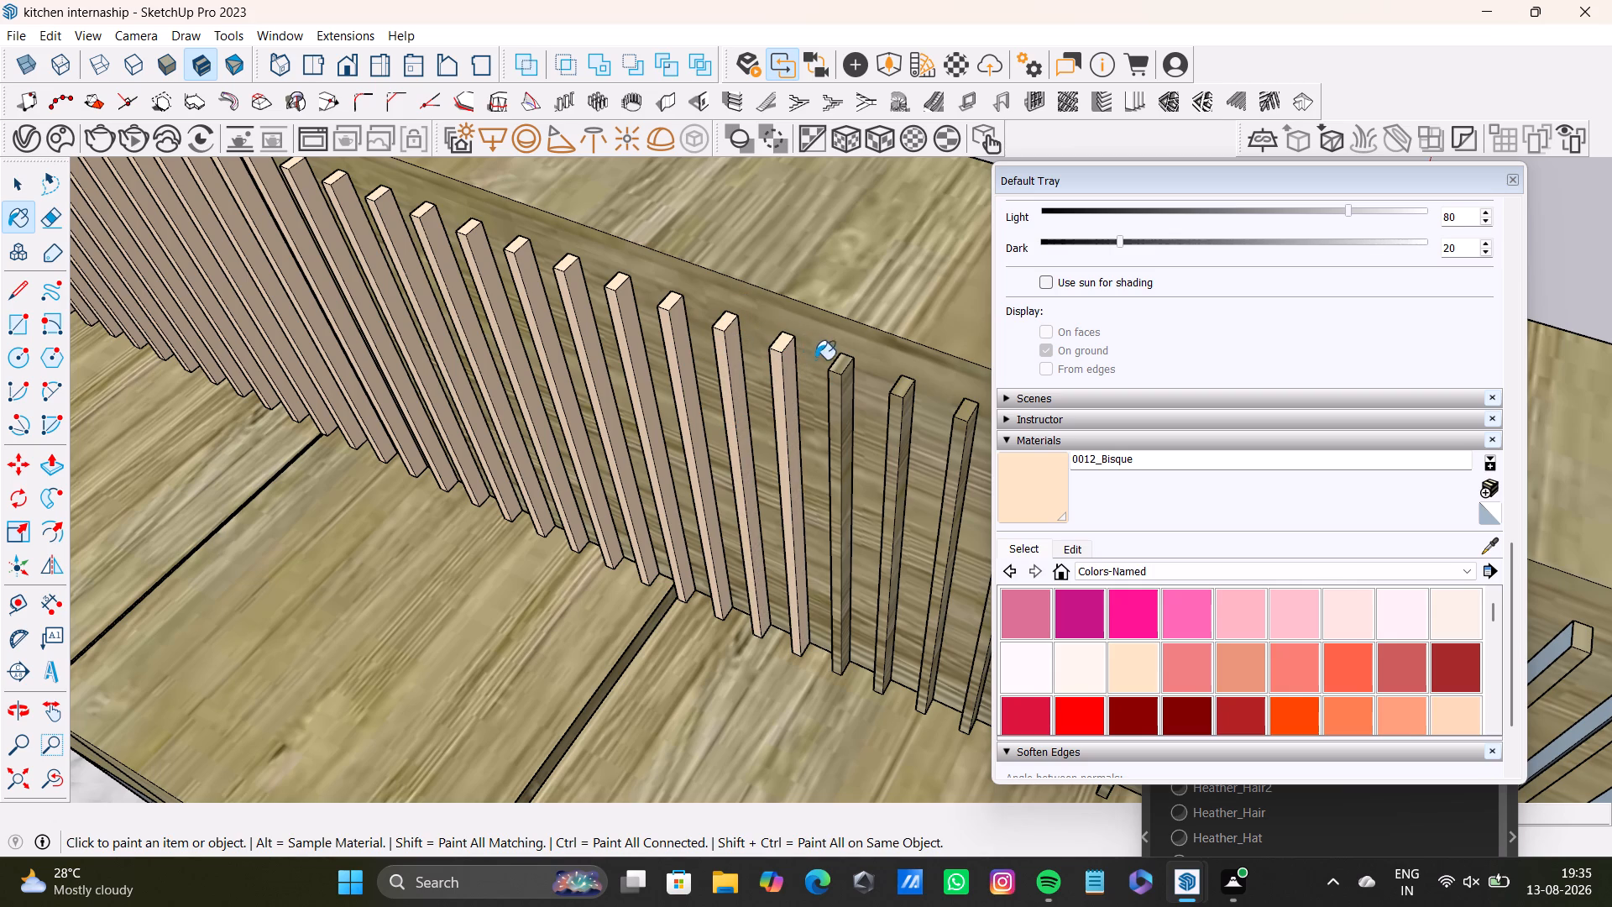
pyautogui.click(842, 374)
pyautogui.click(841, 373)
pyautogui.tripleClick(839, 375)
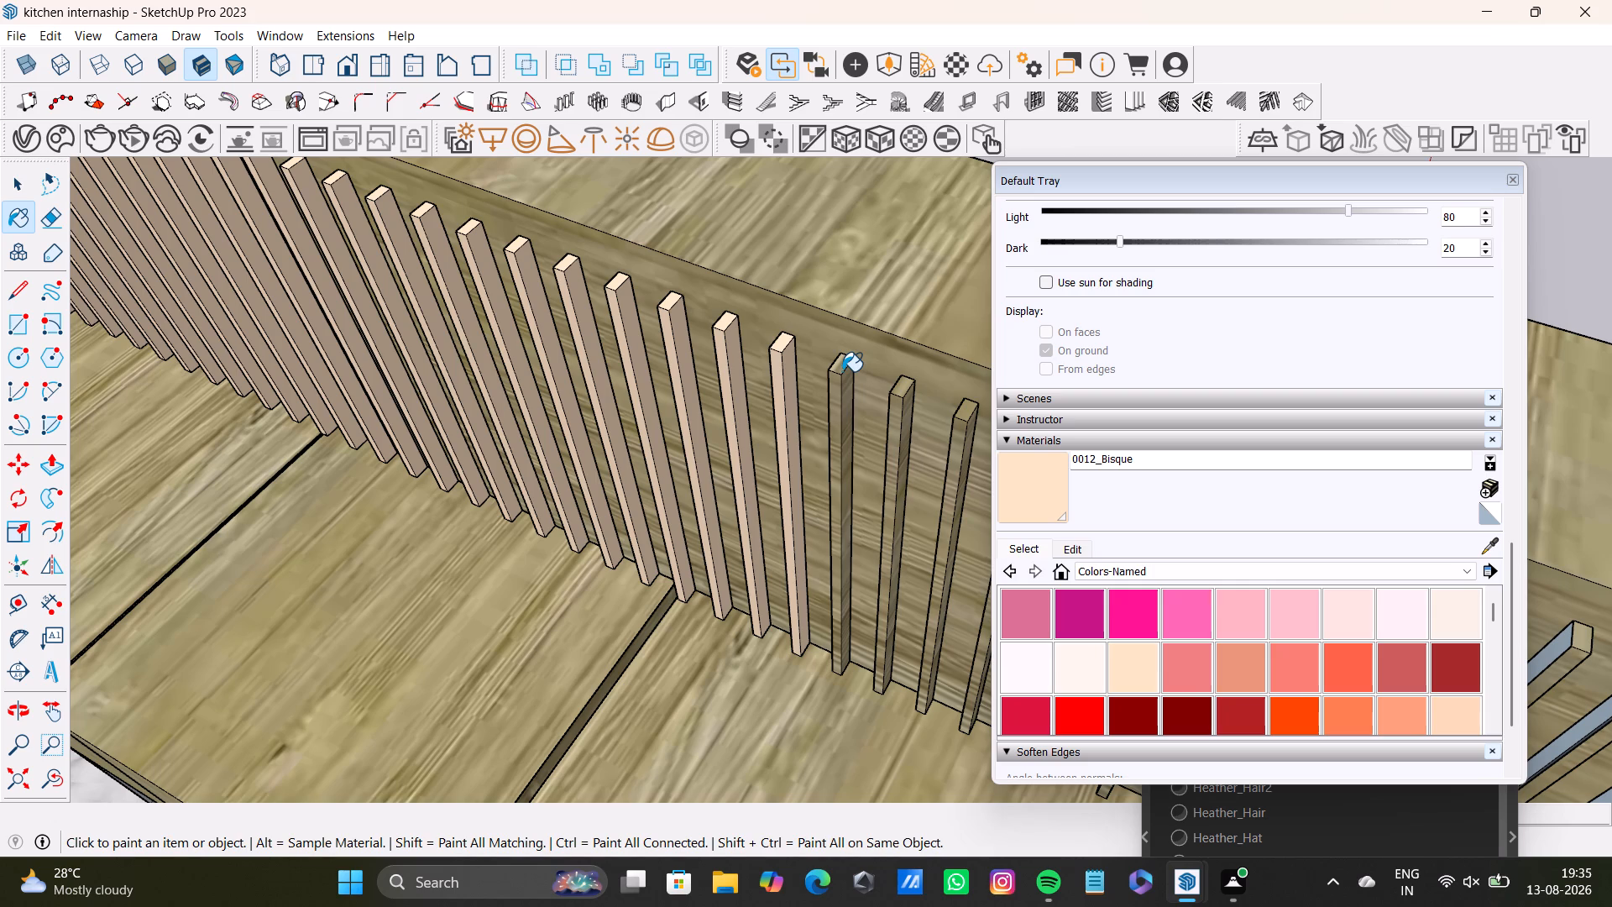
pyautogui.scroll(5, 842, 386)
pyautogui.click(836, 355)
pyautogui.moveTo(825, 399); pyautogui.dragTo(834, 400)
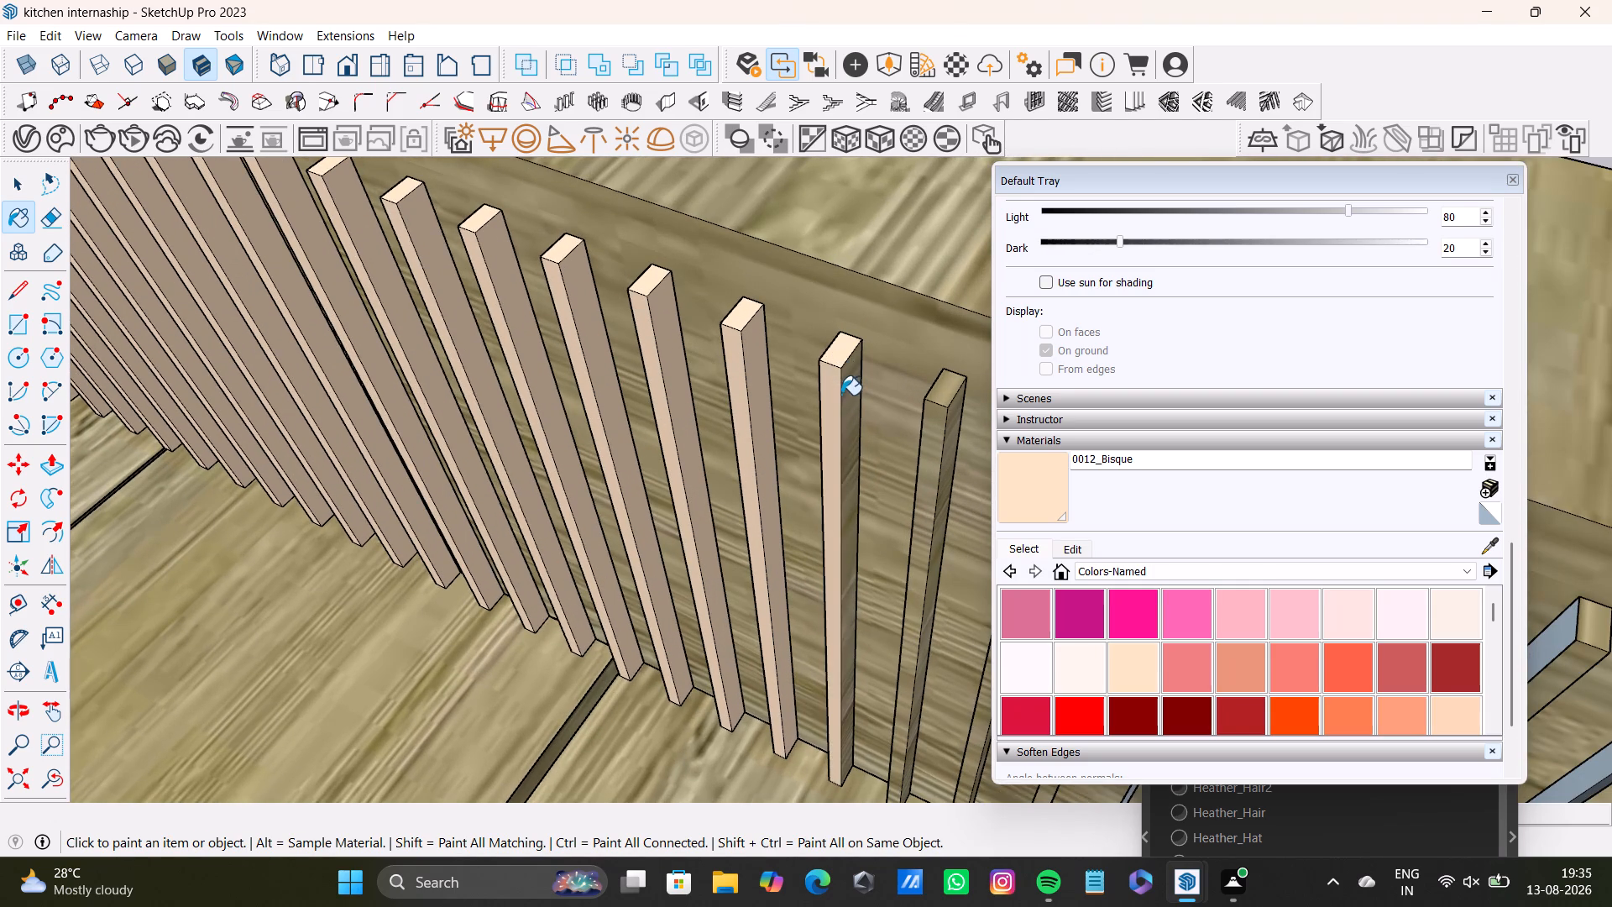
pyautogui.click(843, 393)
# Paint the tops, fronts and sides of the next two wood-textured slats farther along the row with 0012_Bisque.
pyautogui.scroll(-7, 847, 423)
pyautogui.moveTo(835, 475); pyautogui.dragTo(701, 385, button='middle')
pyautogui.scroll(2, 732, 326)
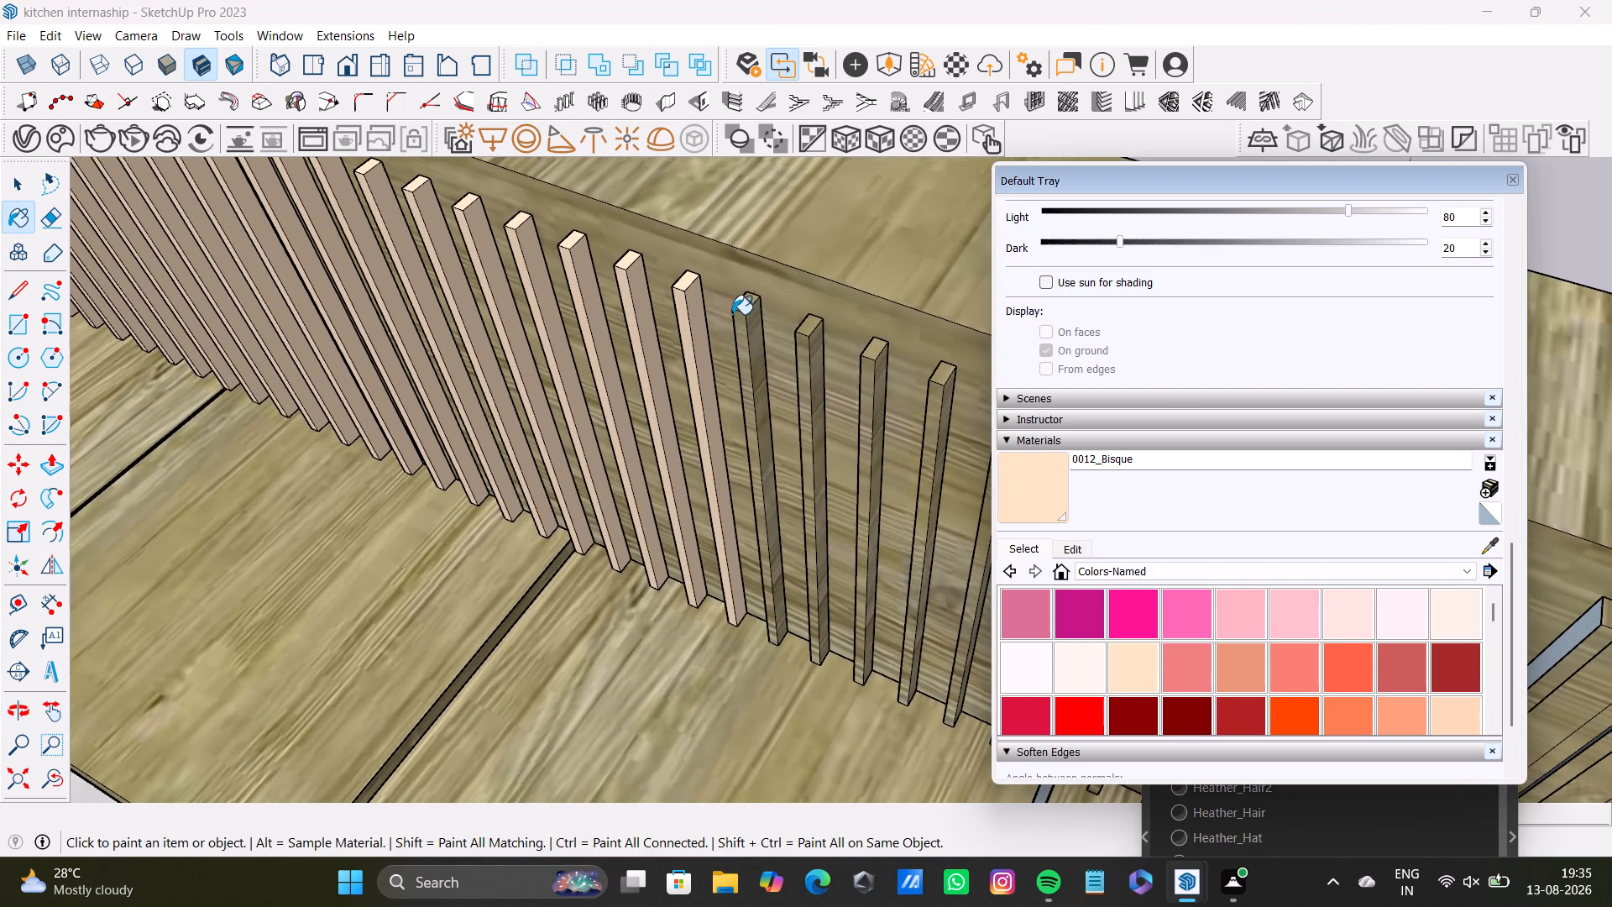
pyautogui.click(743, 311)
pyautogui.click(743, 343)
pyautogui.click(750, 342)
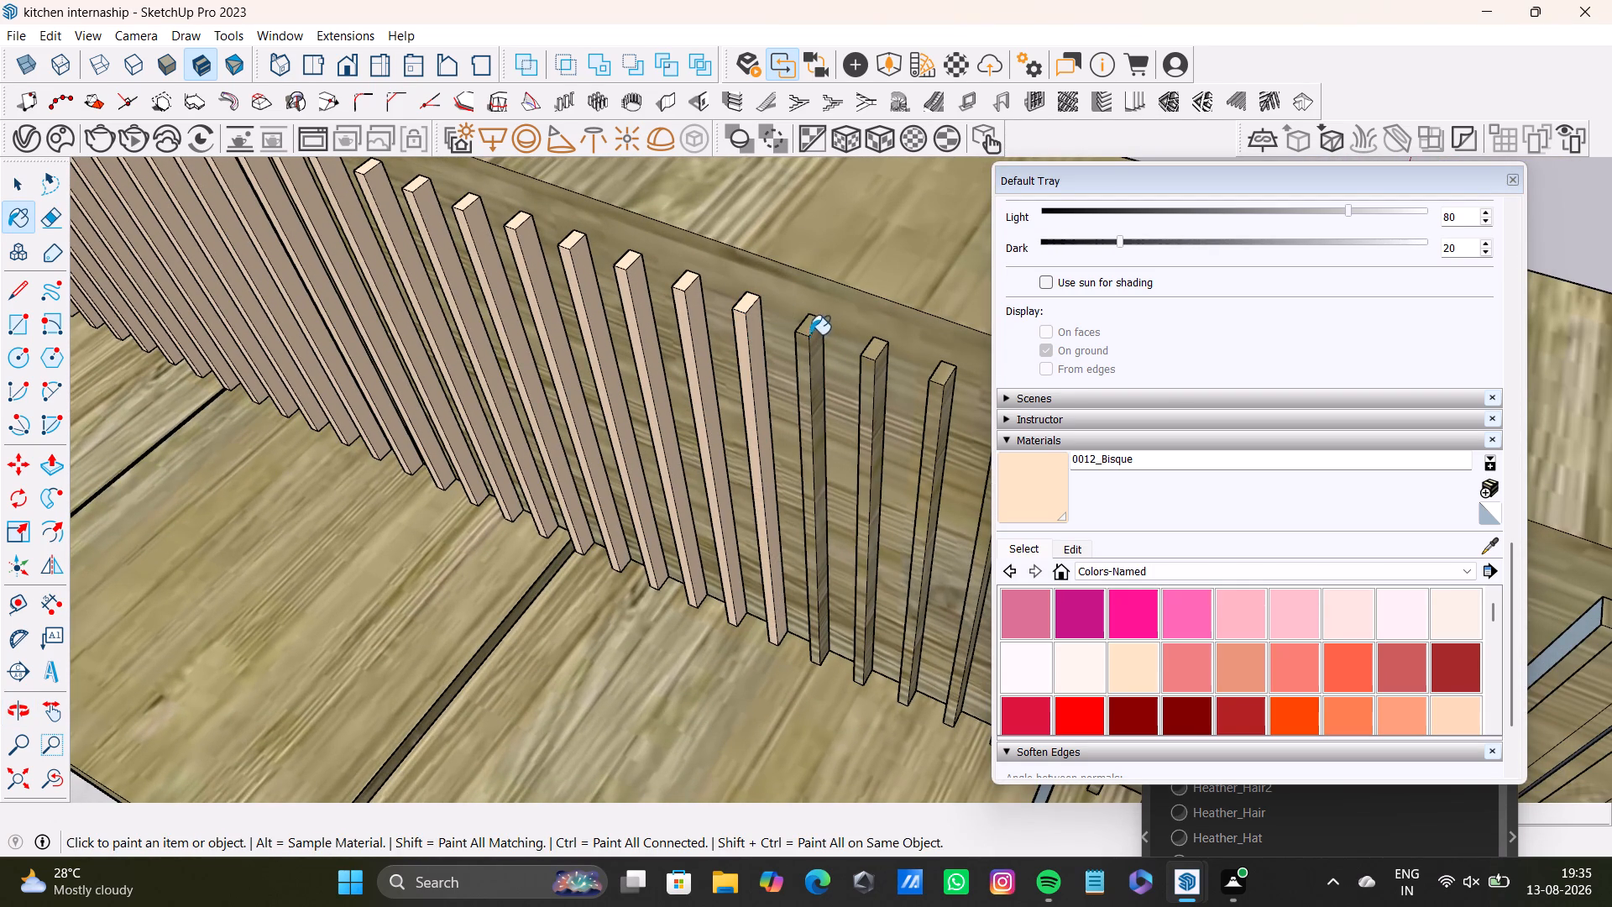
pyautogui.click(811, 332)
pyautogui.click(803, 355)
pyautogui.click(804, 336)
pyautogui.click(813, 352)
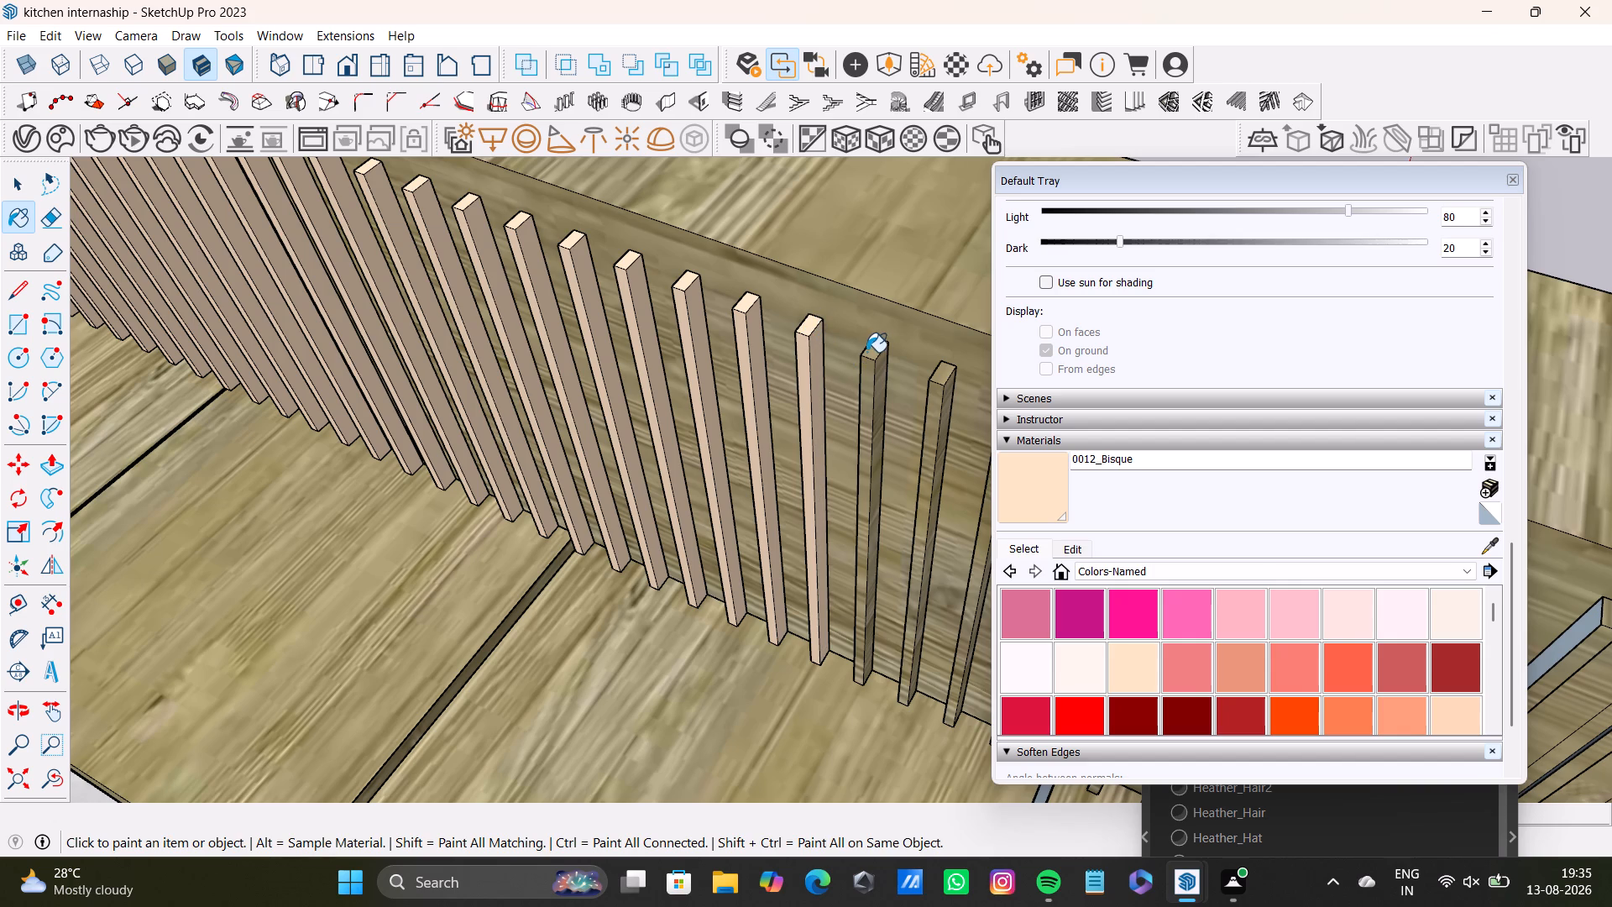
# Paint the top, front and side faces of the next two wood-textured slats in the row with 0012_Bisque.
pyautogui.click(876, 349)
pyautogui.click(869, 383)
pyautogui.click(880, 383)
pyautogui.scroll(-4, 873, 403)
pyautogui.keyDown('shift'); pyautogui.moveTo(866, 406); pyautogui.dragTo(634, 369, button='middle'); pyautogui.keyUp('shift')
pyautogui.scroll(2, 666, 354)
pyautogui.click(679, 335)
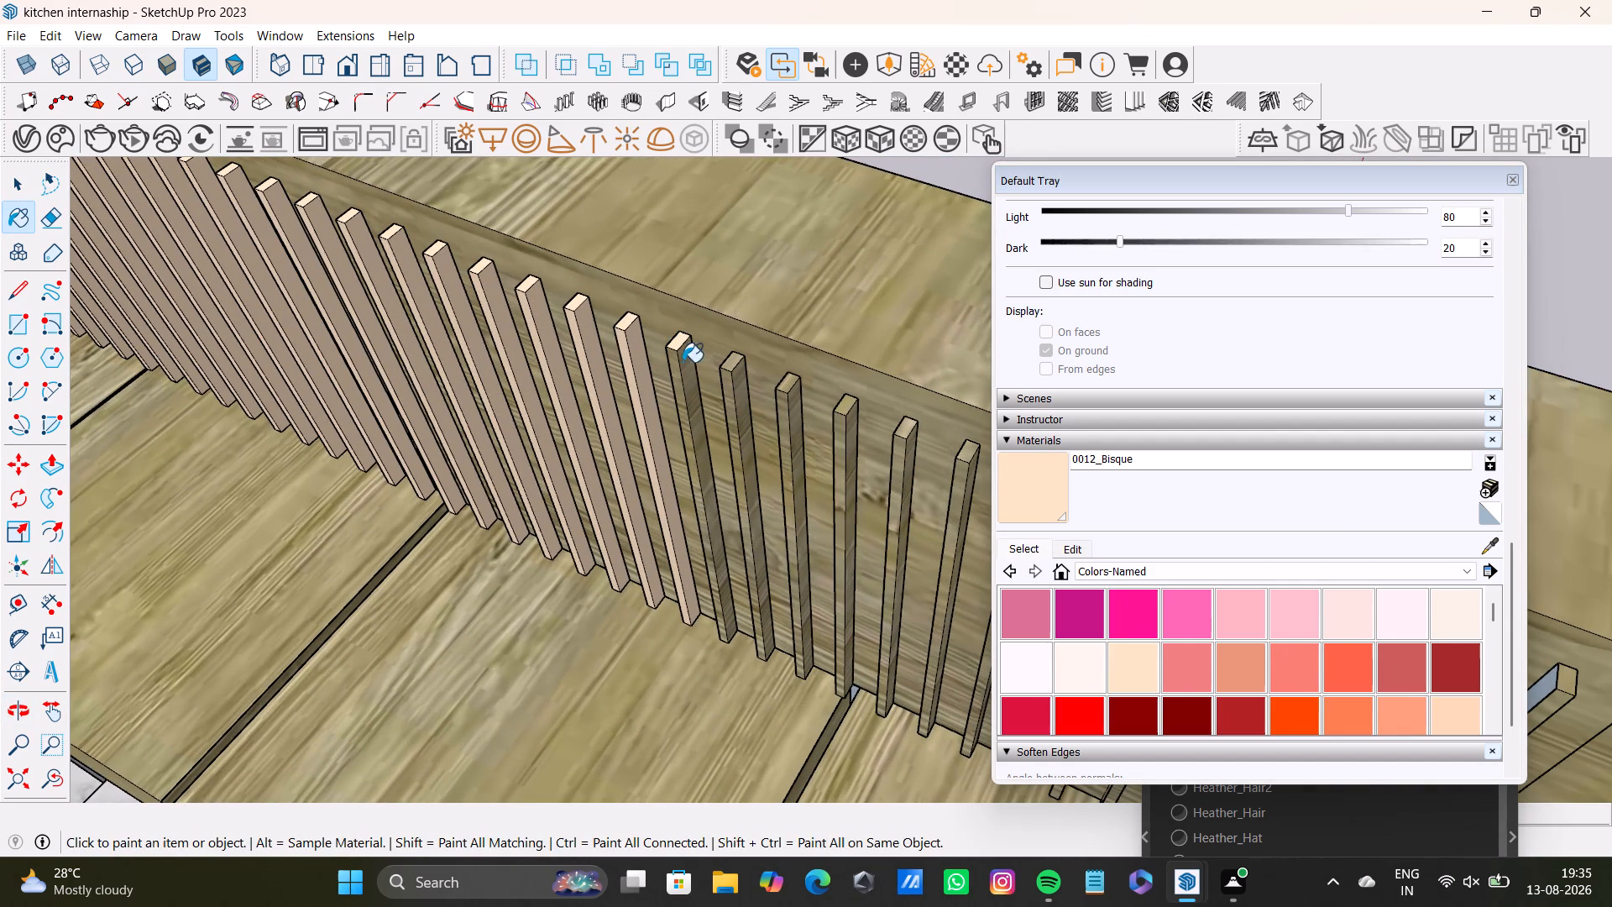
pyautogui.click(673, 372)
pyautogui.click(684, 374)
# Cover the top, front and side faces of the following two slats with 0012_Bisque.
pyautogui.click(737, 359)
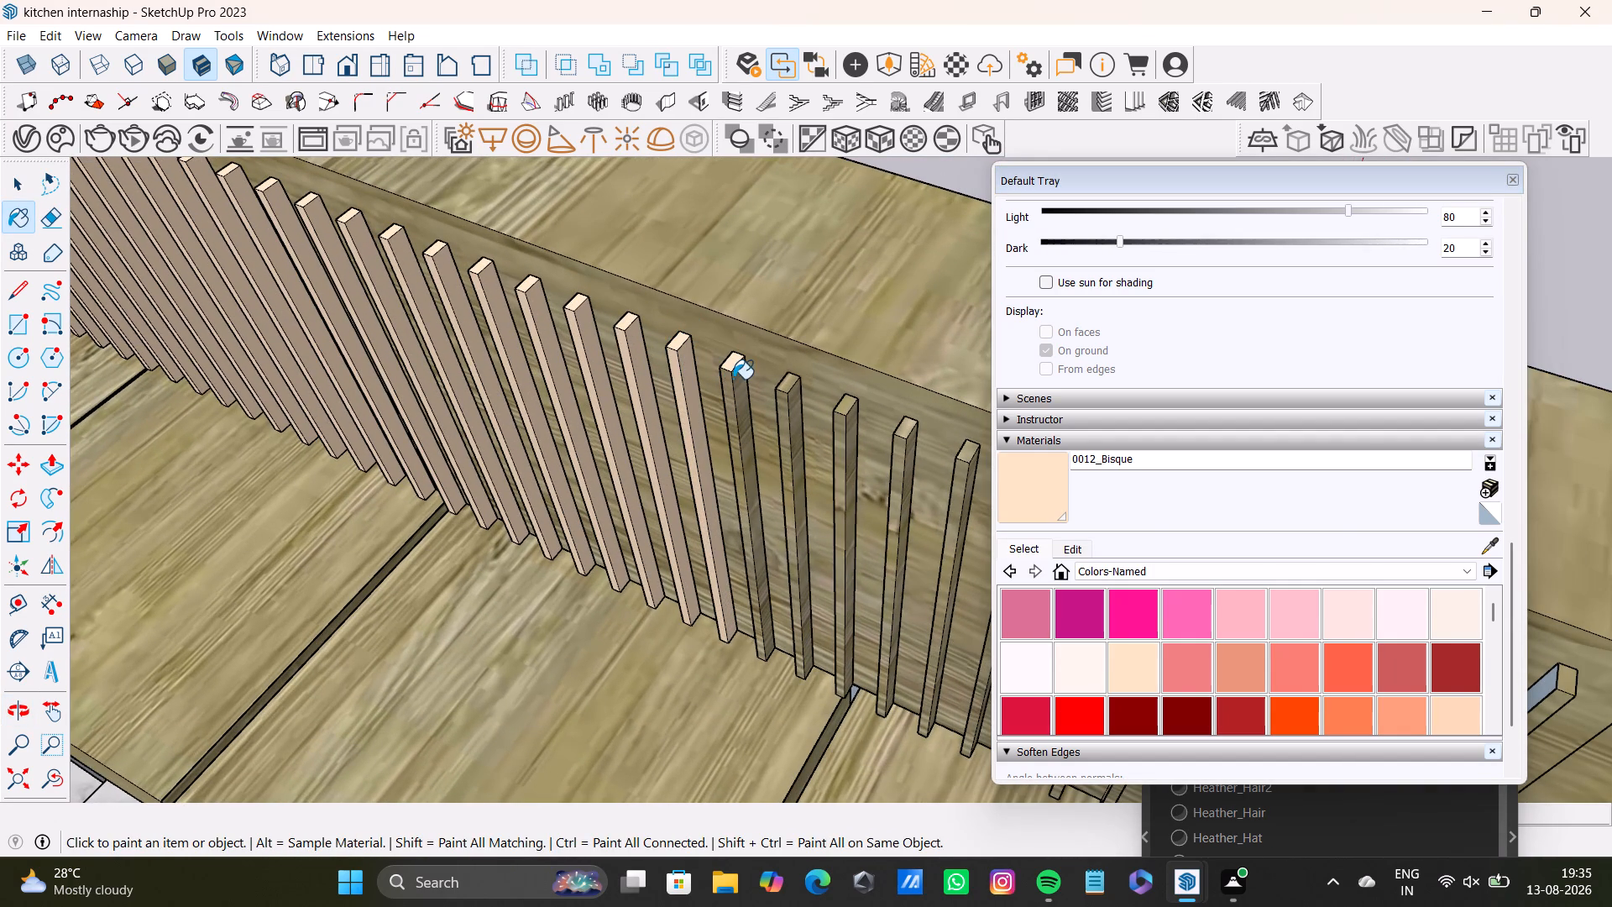
pyautogui.click(726, 385)
pyautogui.click(736, 387)
pyautogui.click(786, 388)
pyautogui.click(785, 409)
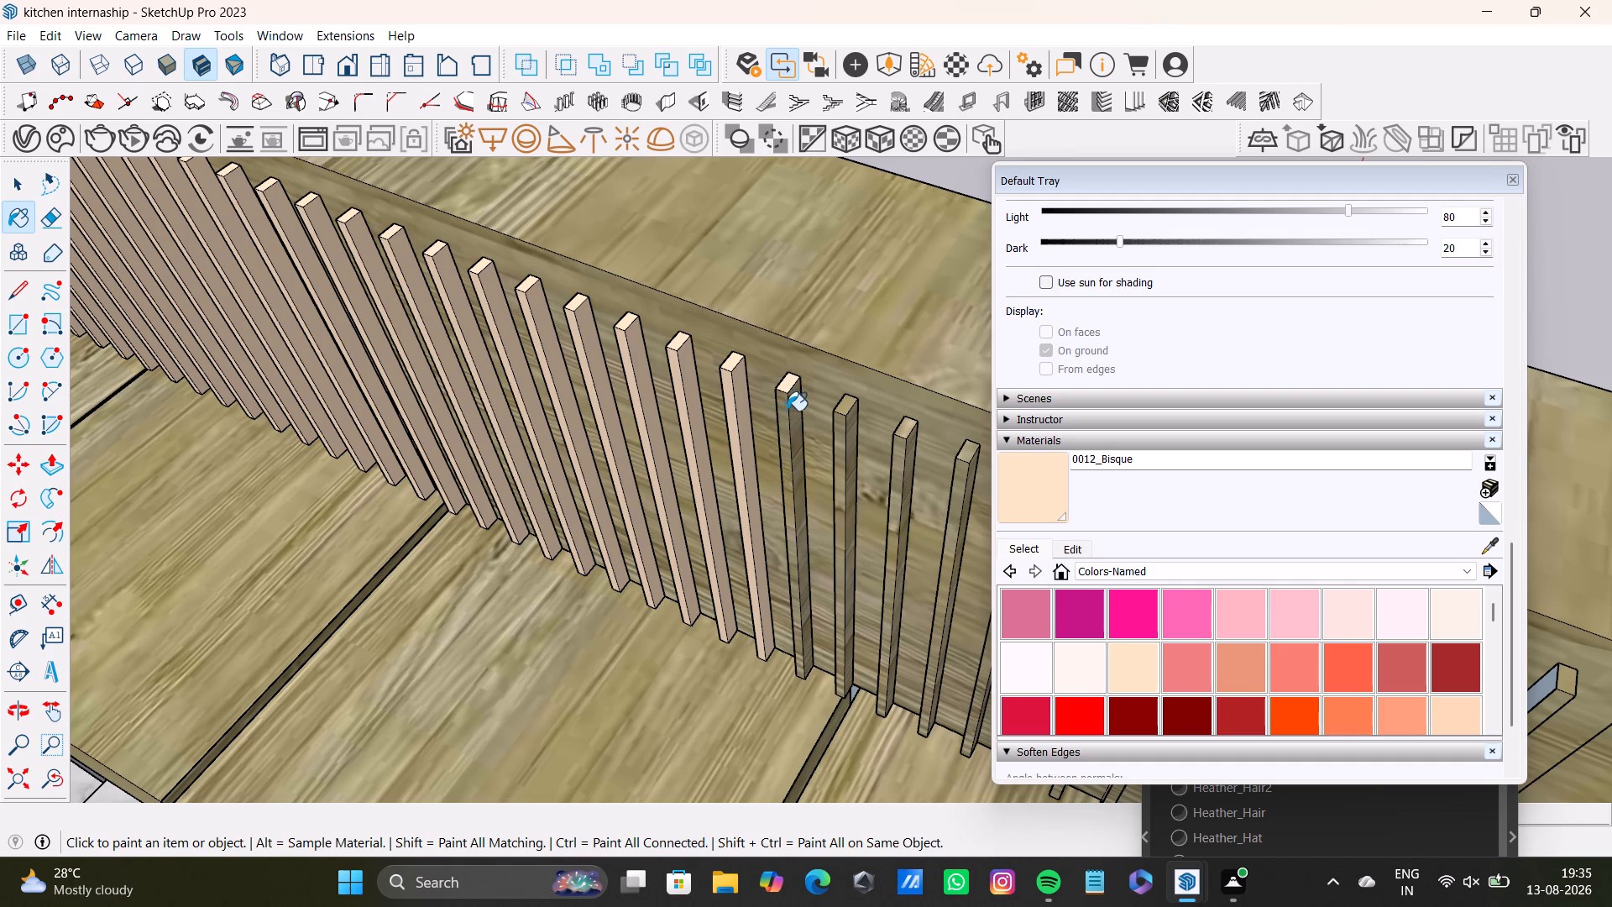
pyautogui.click(793, 407)
# Continue along the row and paint all visible faces of another two slats with 0012_Bisque.
pyautogui.scroll(-3, 830, 424)
pyautogui.keyDown('shift'); pyautogui.moveTo(830, 424); pyautogui.dragTo(712, 360, button='middle'); pyautogui.keyUp('shift')
pyautogui.scroll(3, 736, 361)
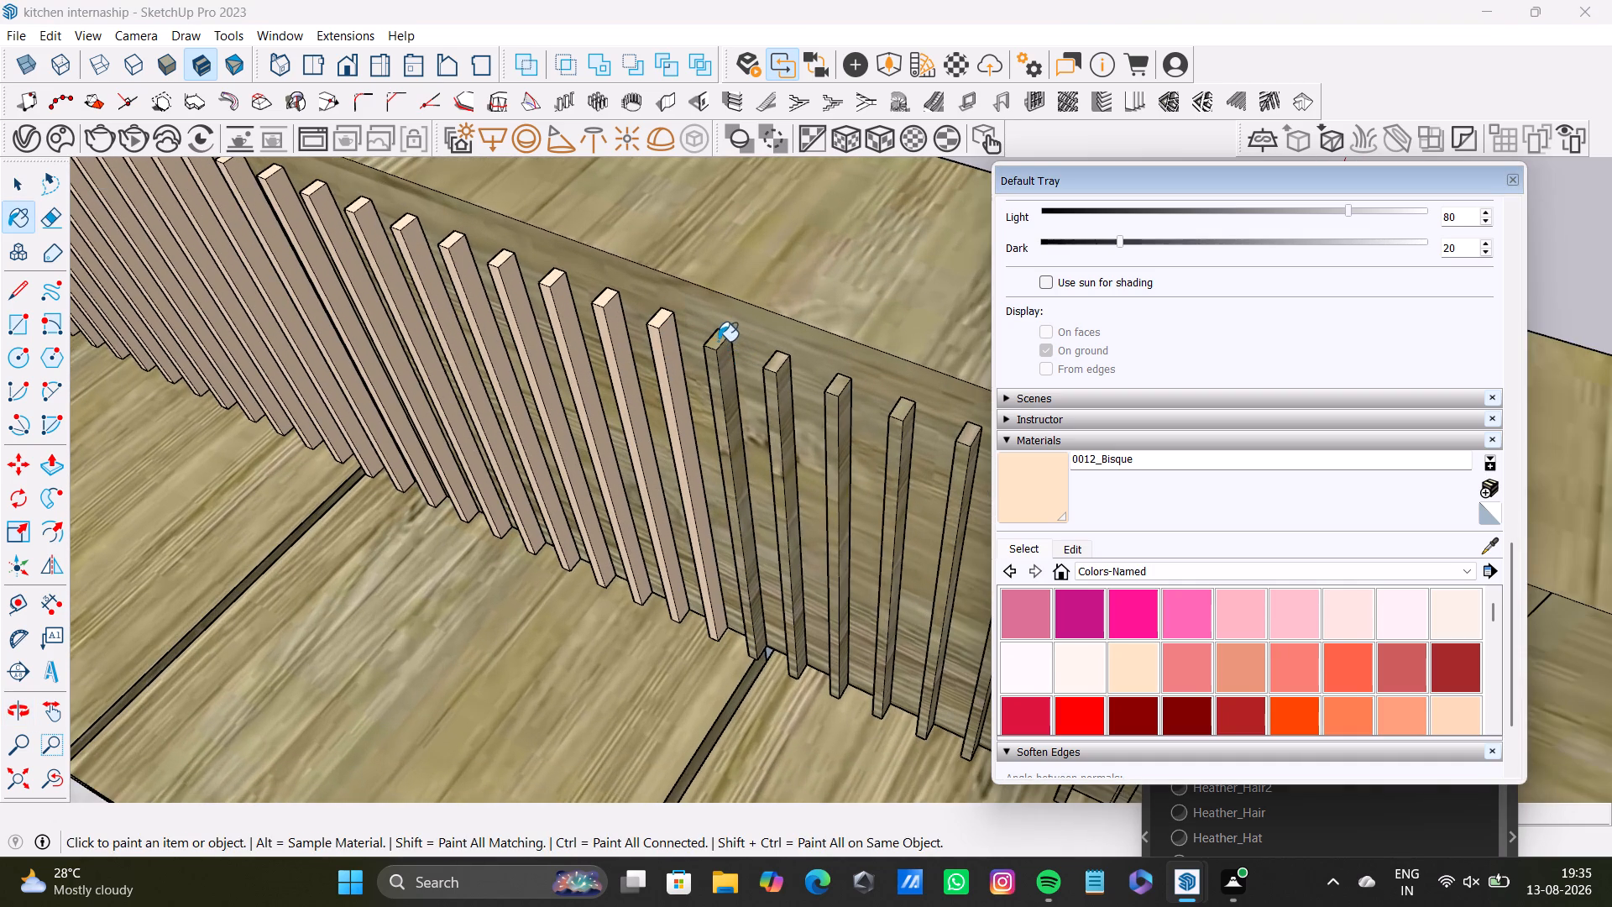
pyautogui.click(718, 341)
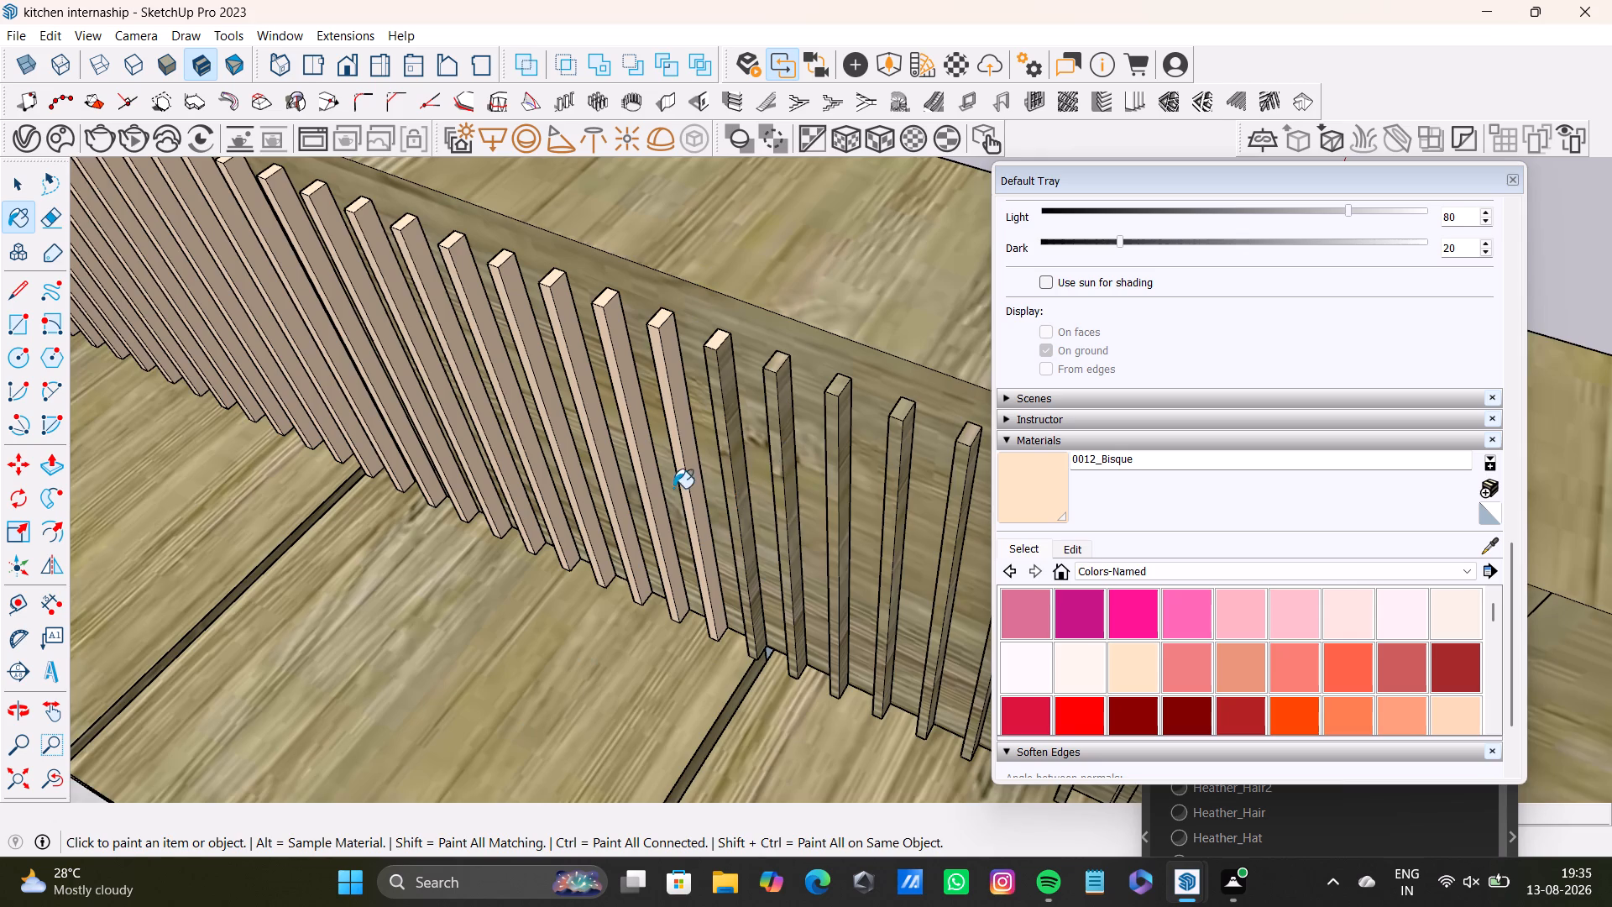
pyautogui.scroll(3, 672, 490)
pyautogui.click(753, 426)
pyautogui.click(734, 418)
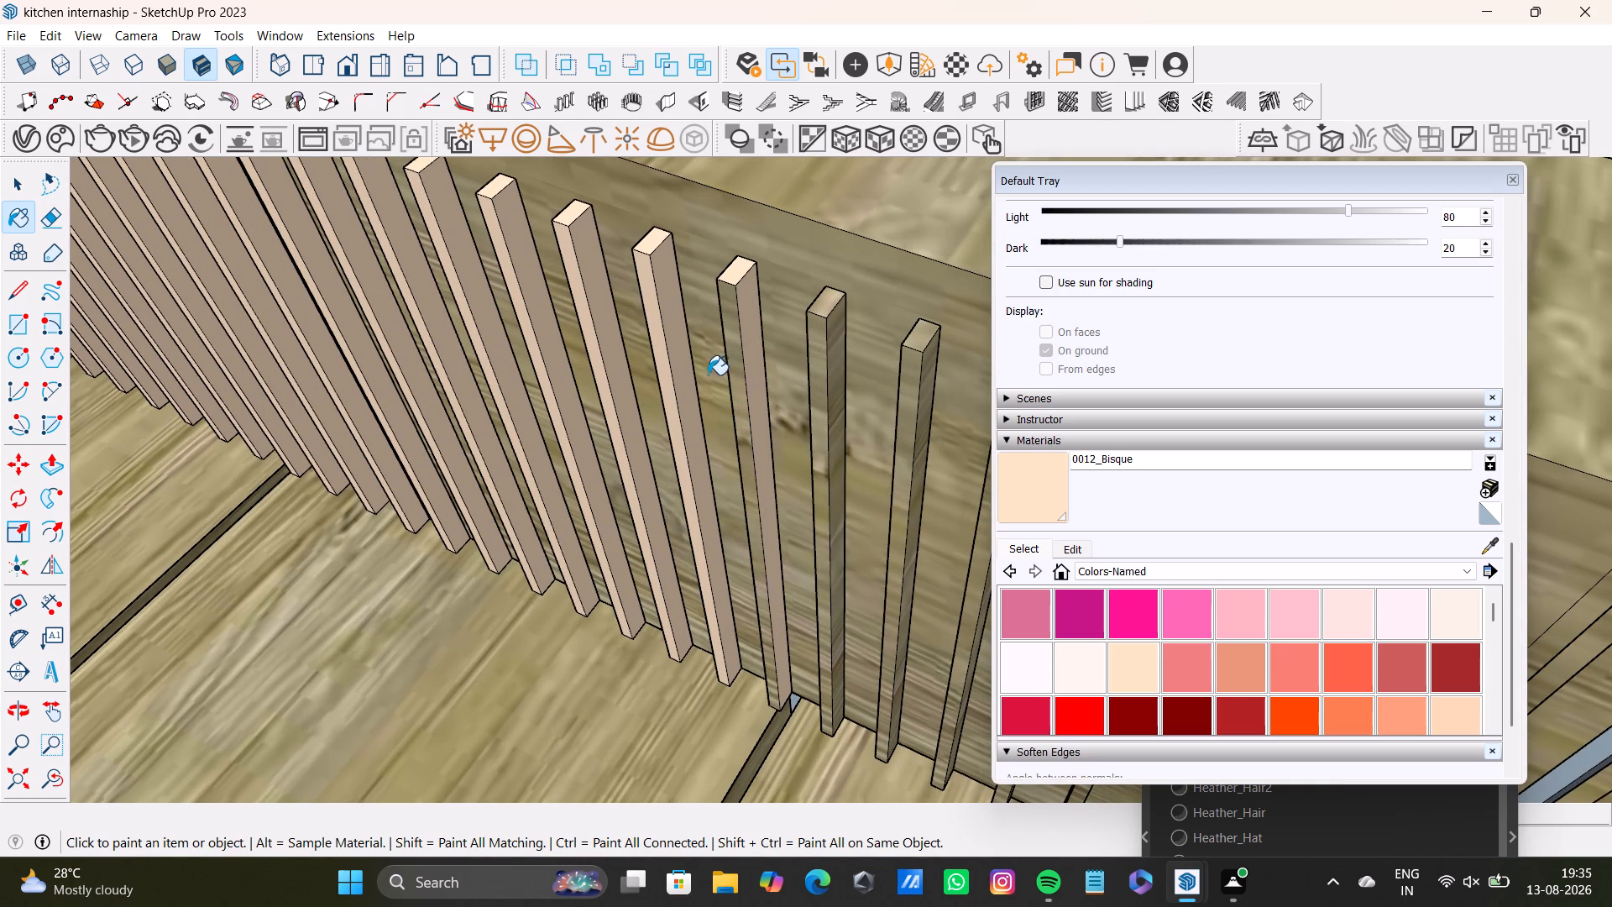
pyautogui.click(730, 359)
pyautogui.click(822, 303)
pyautogui.click(814, 340)
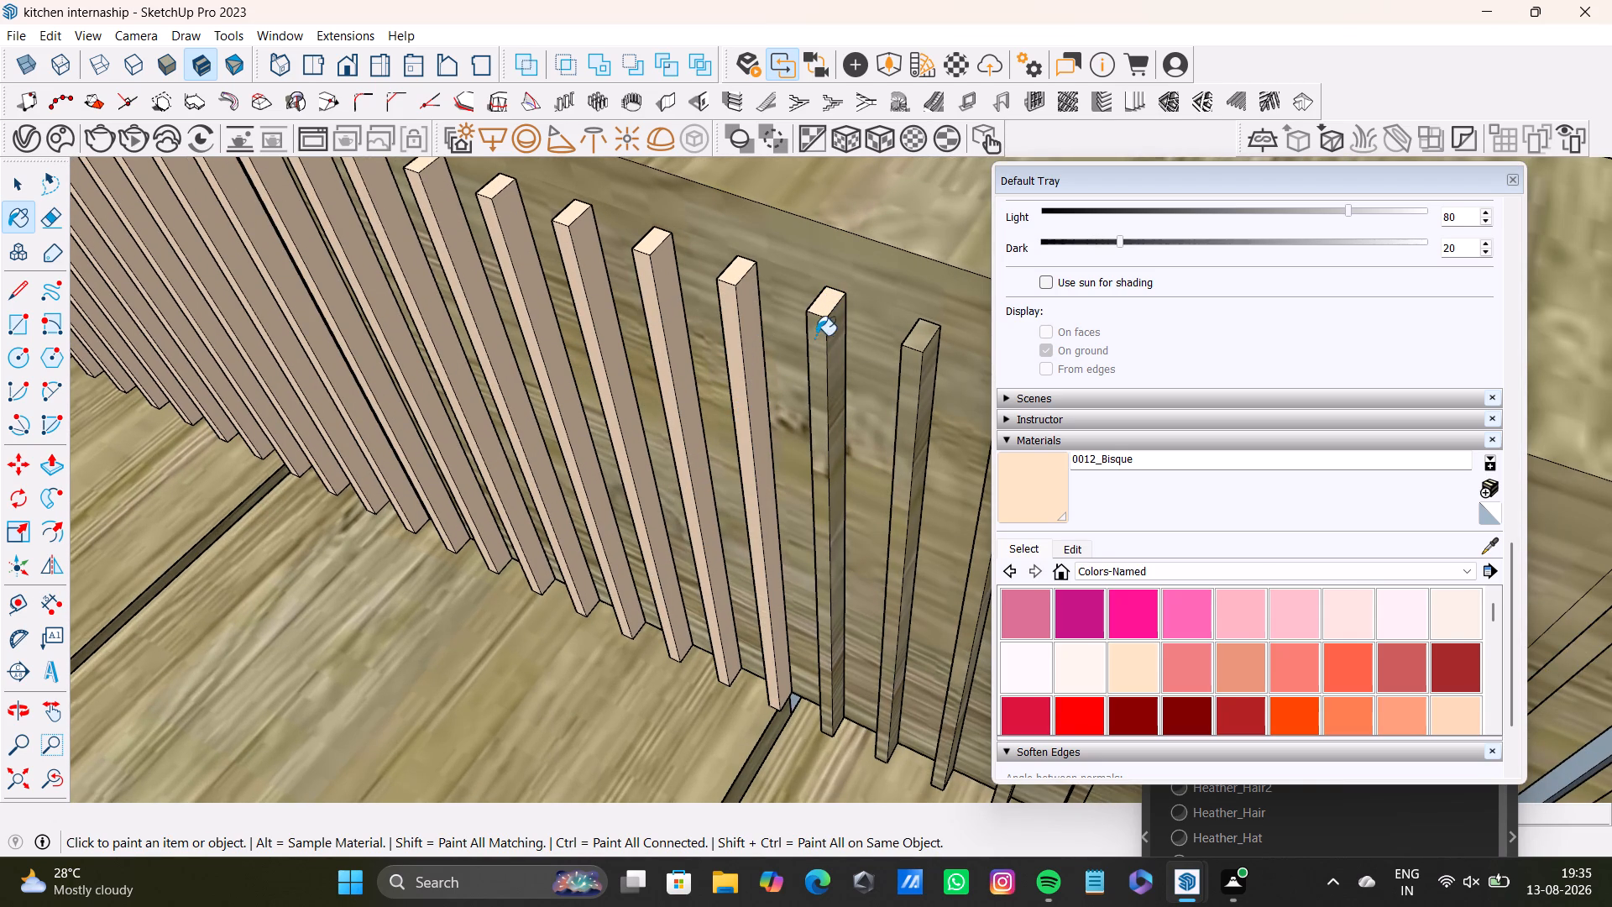
pyautogui.click(828, 335)
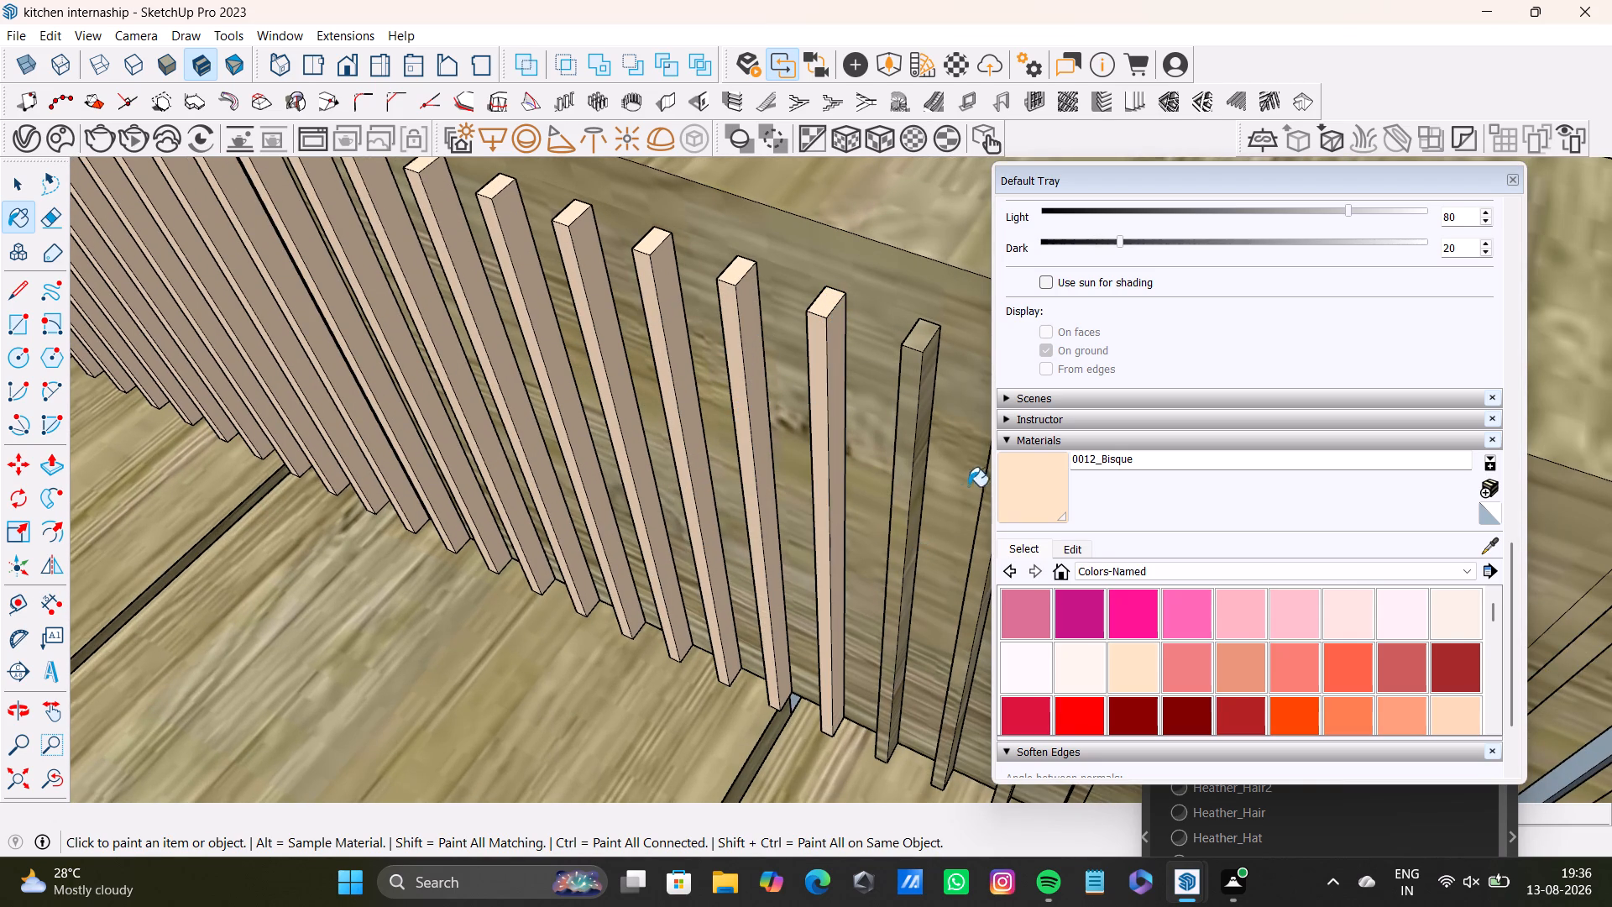
# Paint the top, front and narrow side of the next slat with 0012_Bisque, undoing any fill on the backing wall panel.
pyautogui.click(921, 341)
pyautogui.click(908, 378)
pyautogui.click(919, 377)
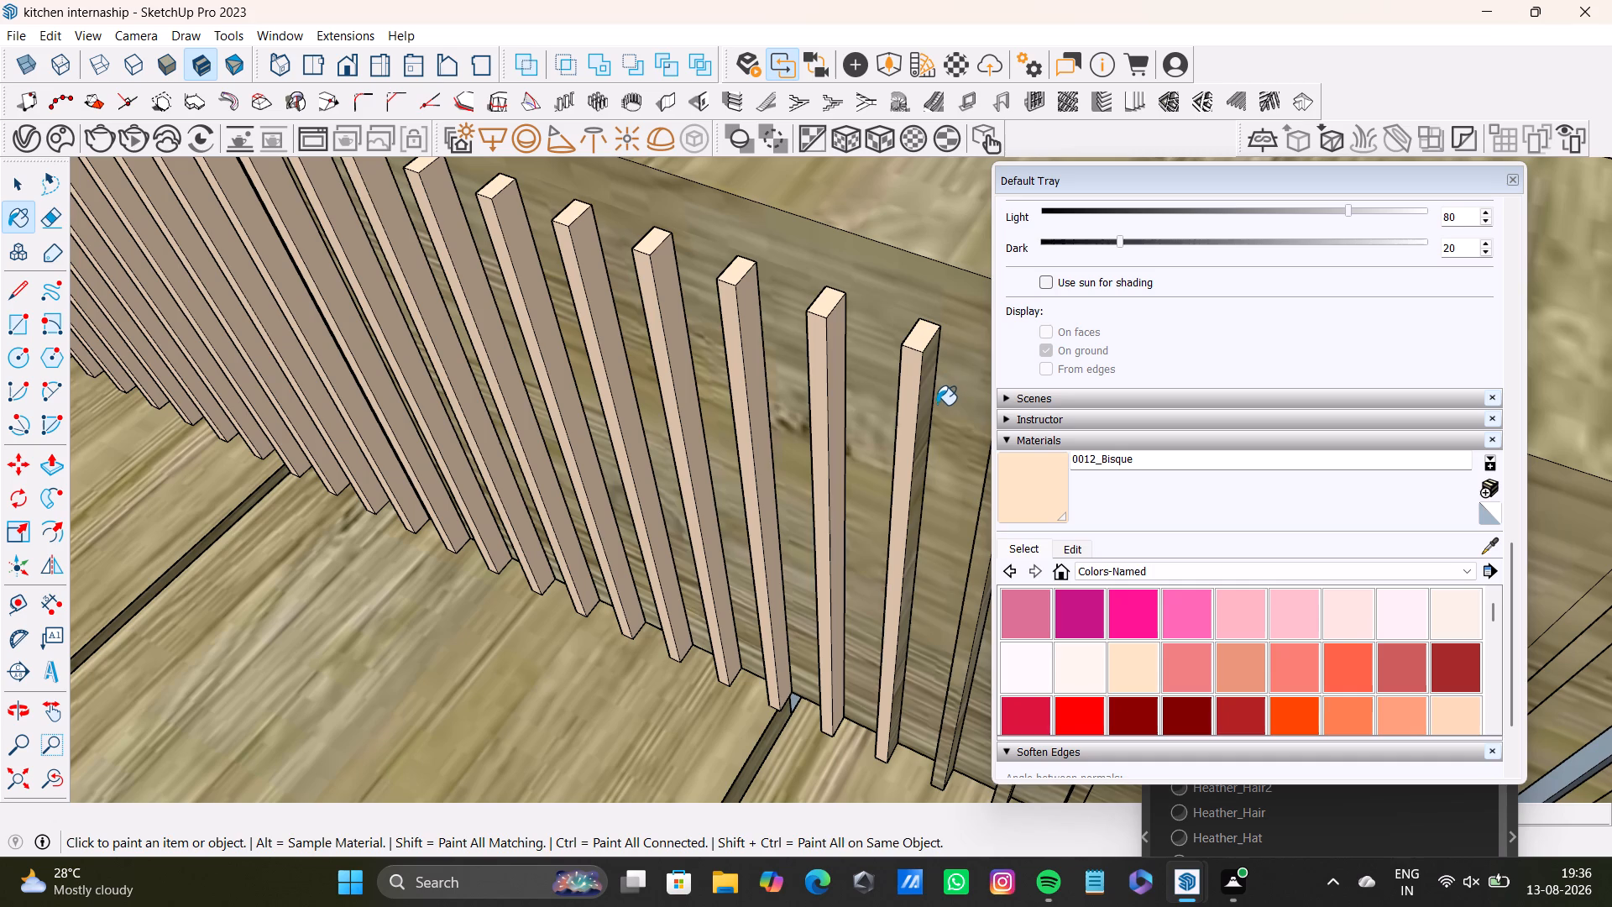
pyautogui.click(934, 401)
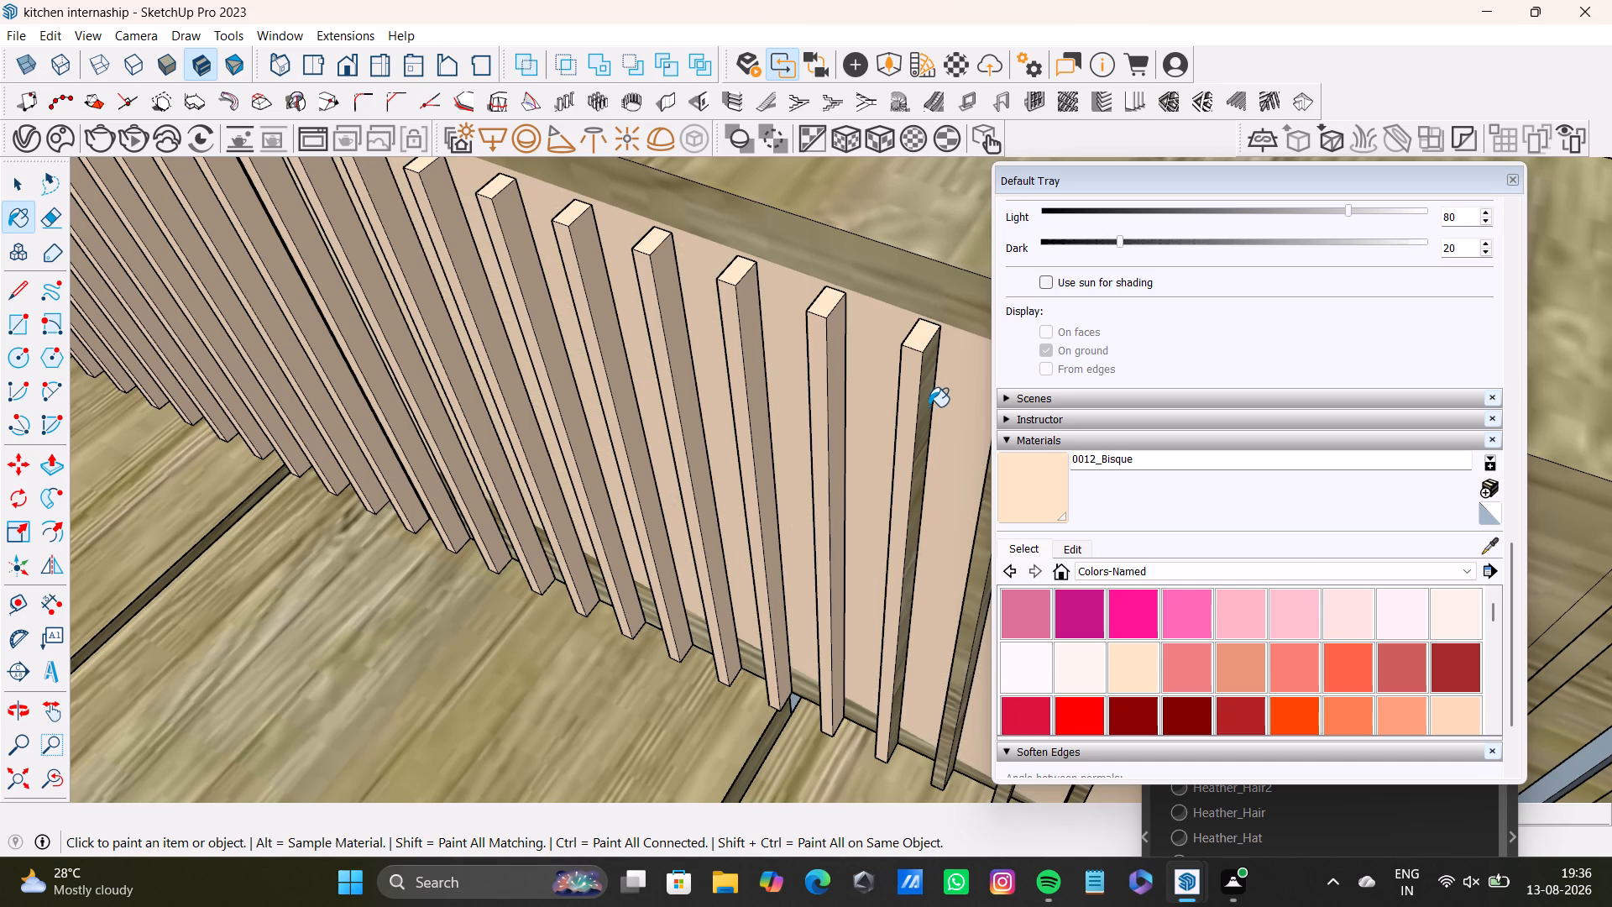
pyautogui.hotkey('ctrl', 'z')
pyautogui.click(917, 401)
pyautogui.click(929, 407)
# Move farther along the wall and paint the tops, fronts and sides of the next two unpainted slats with 0012_Bisque.
pyautogui.moveTo(875, 551); pyautogui.dragTo(876, 551, button='middle')
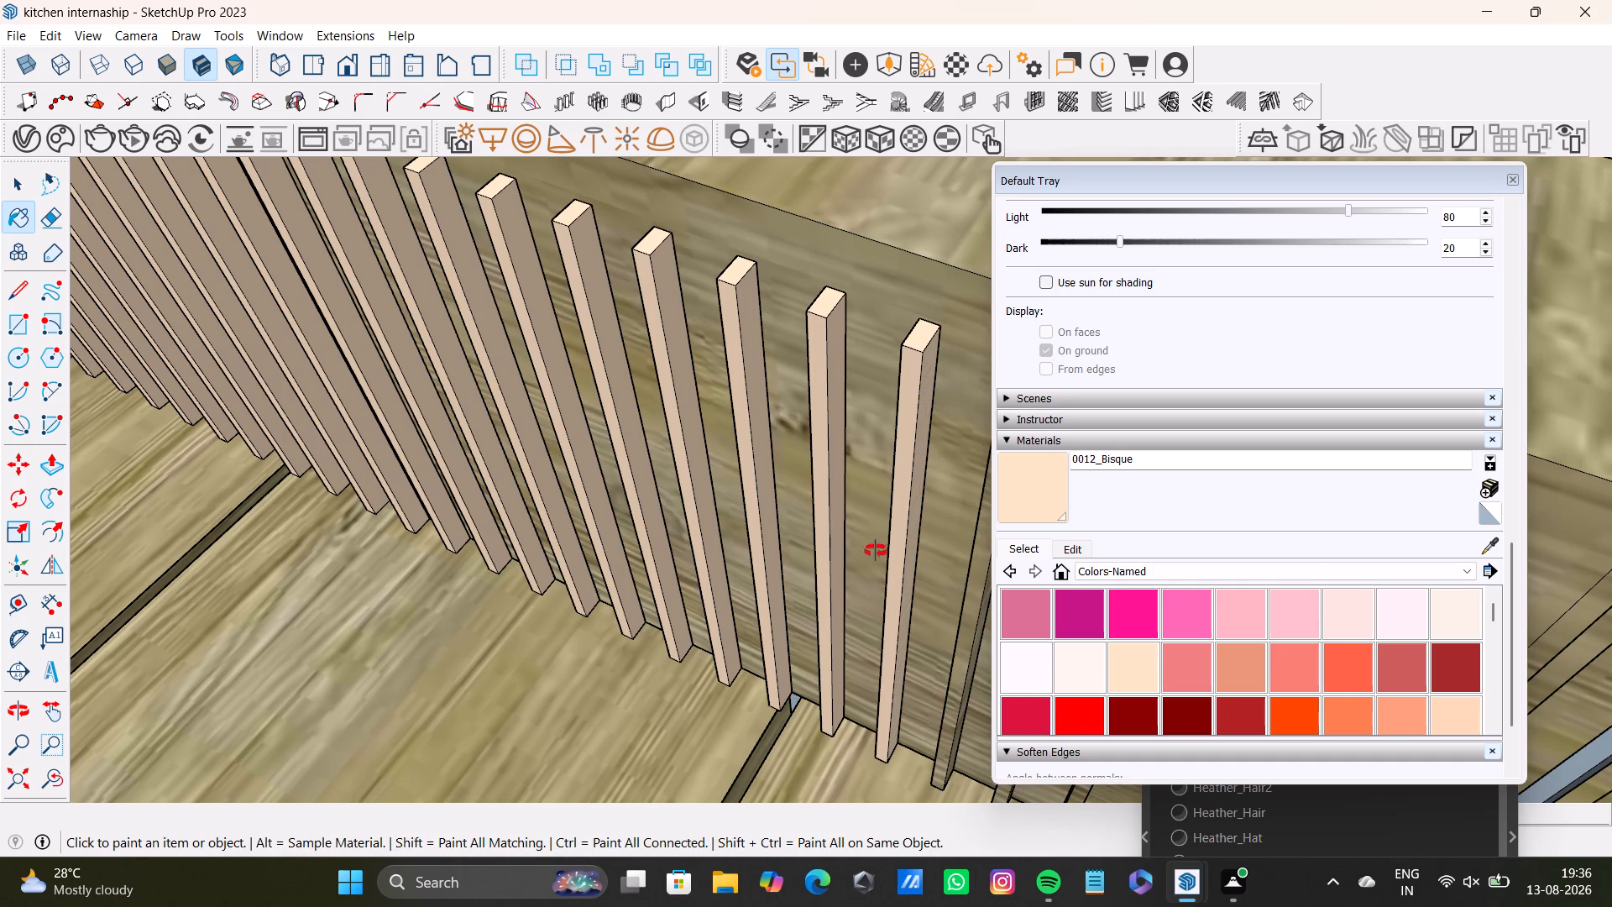
pyautogui.moveTo(876, 551); pyautogui.dragTo(772, 545, button='middle')
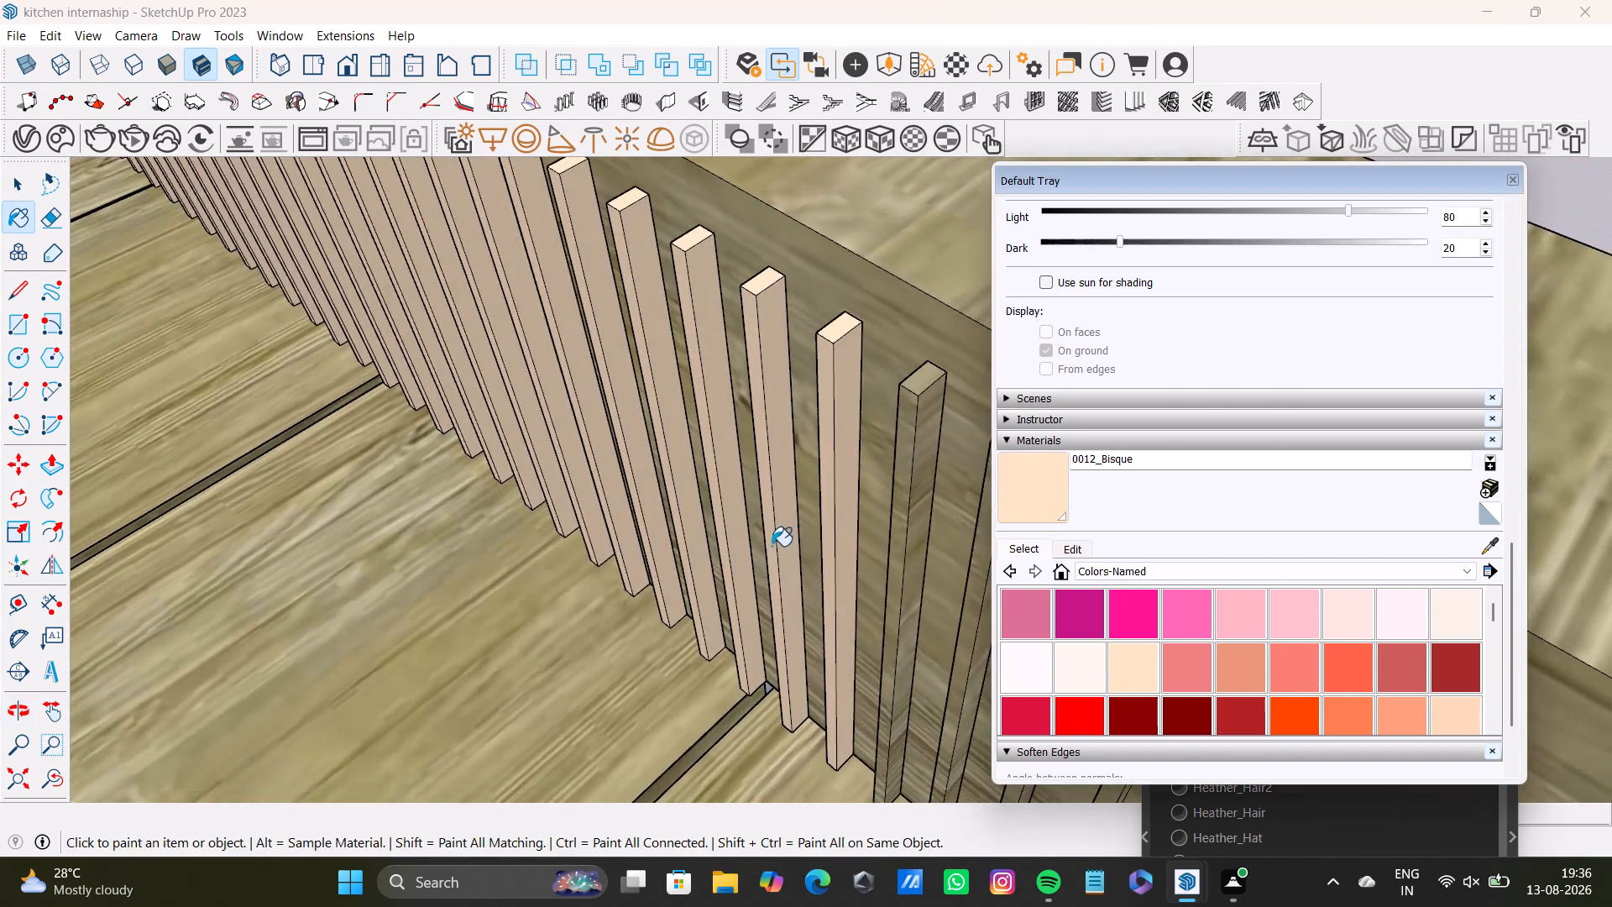
pyautogui.scroll(-12, 774, 547)
pyautogui.moveTo(856, 633); pyautogui.dragTo(728, 506, button='middle')
pyautogui.scroll(6, 699, 466)
pyautogui.scroll(3, 657, 322)
pyautogui.click(688, 272)
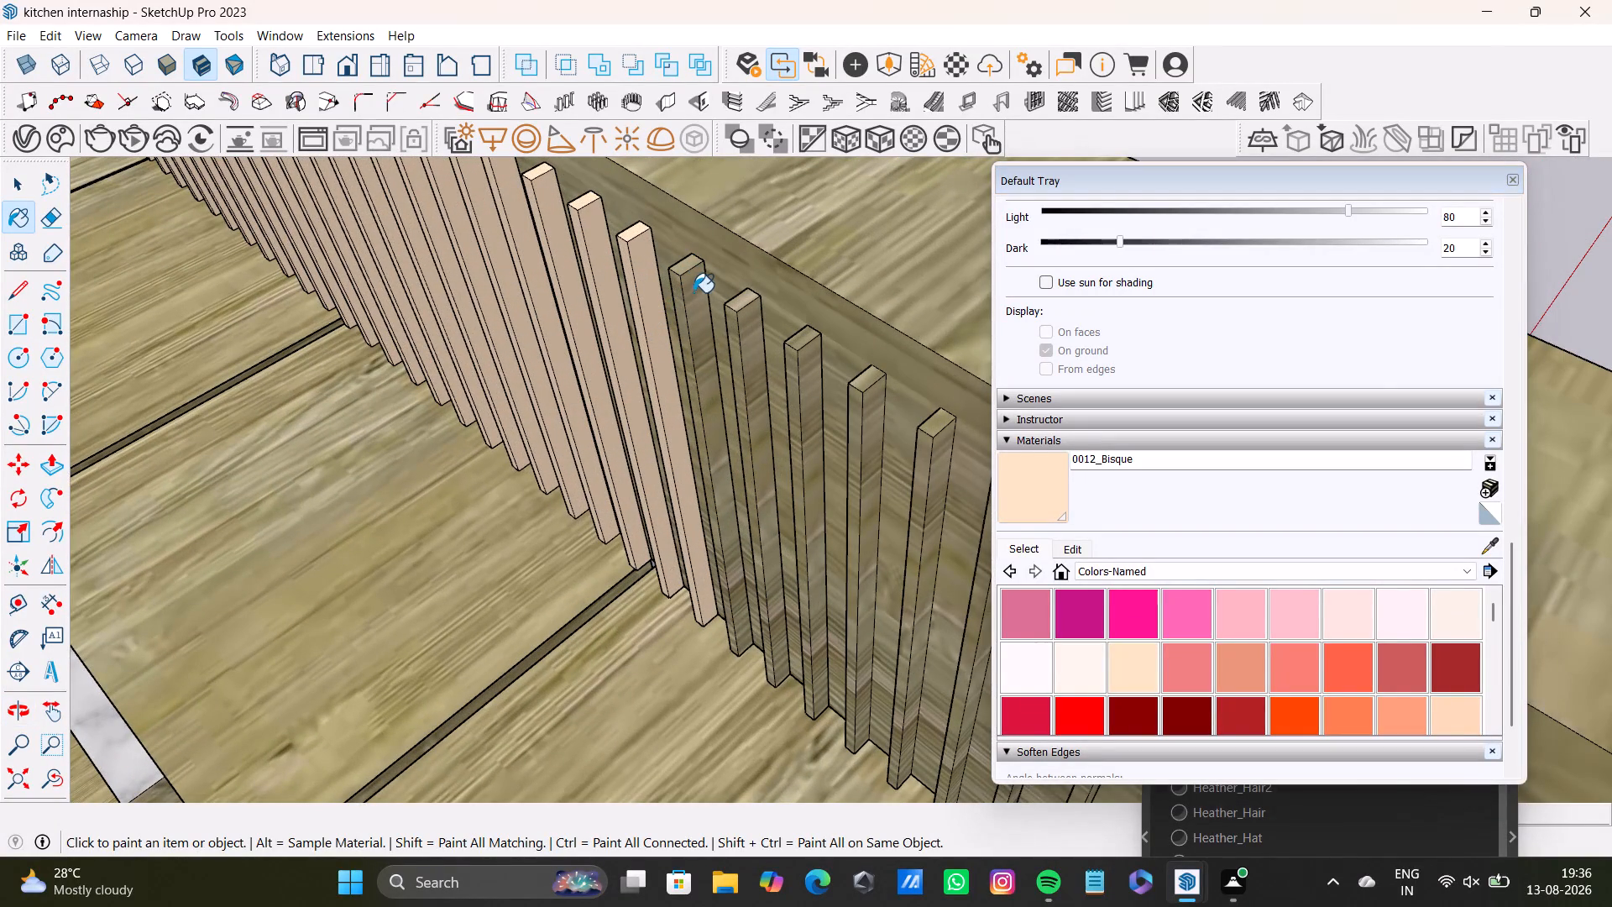
pyautogui.click(694, 296)
pyautogui.click(688, 266)
pyautogui.click(674, 286)
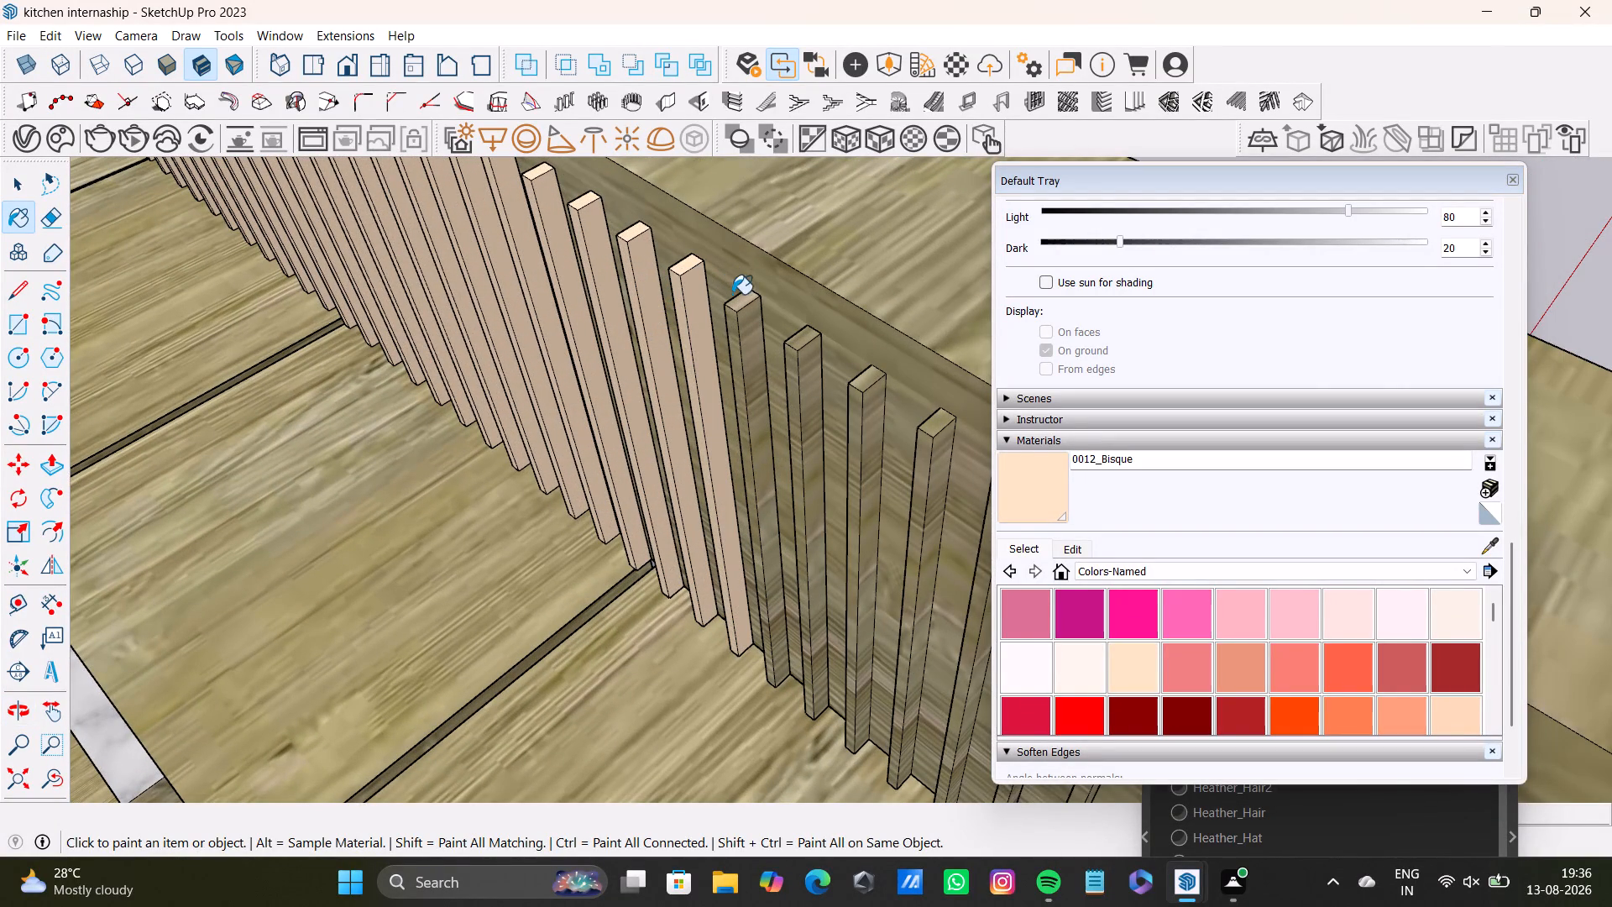
pyautogui.click(743, 307)
pyautogui.click(730, 330)
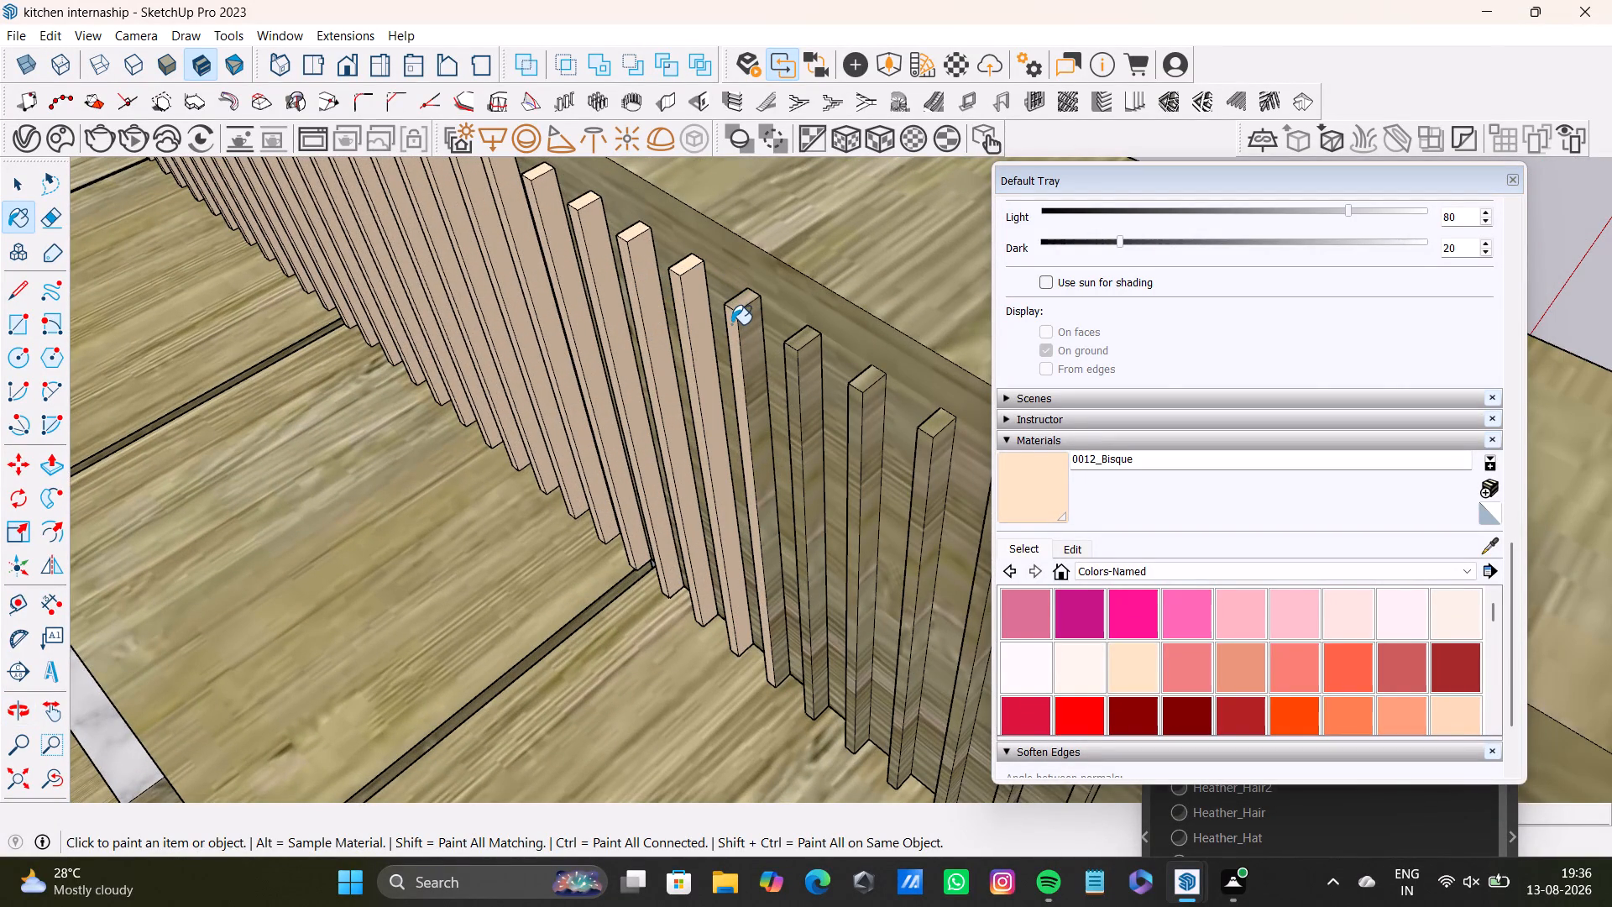
pyautogui.click(745, 304)
pyautogui.click(751, 349)
# Apply 0012_Bisque to the top, front and side faces of the next three consecutive slats.
pyautogui.click(793, 343)
pyautogui.click(785, 372)
pyautogui.click(799, 373)
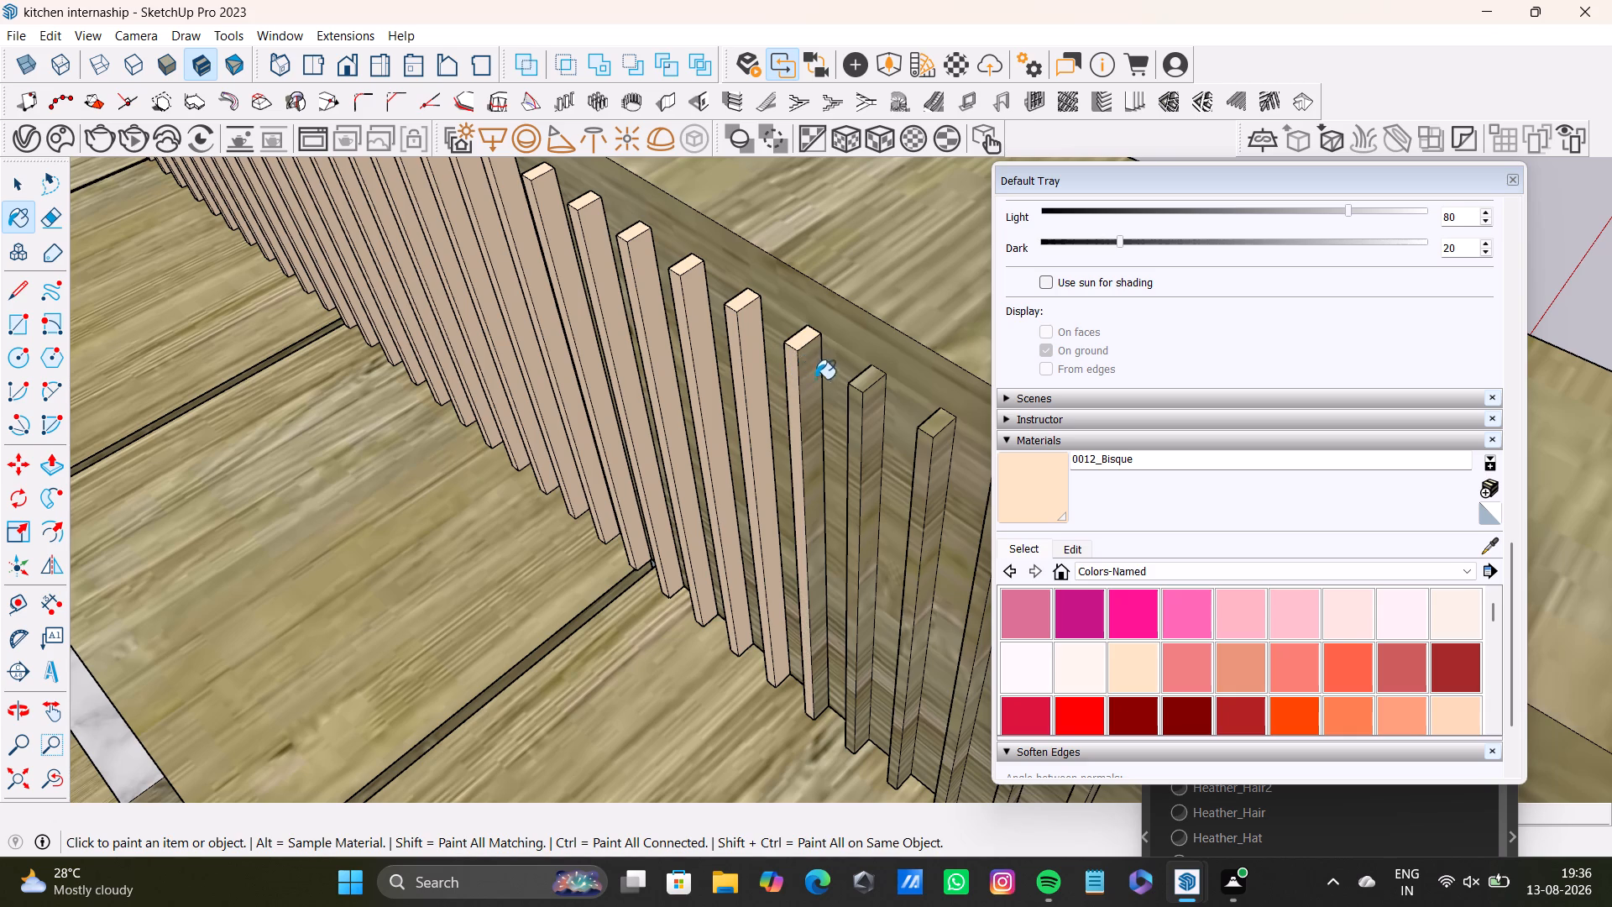
pyautogui.click(858, 388)
pyautogui.click(853, 411)
pyautogui.click(863, 390)
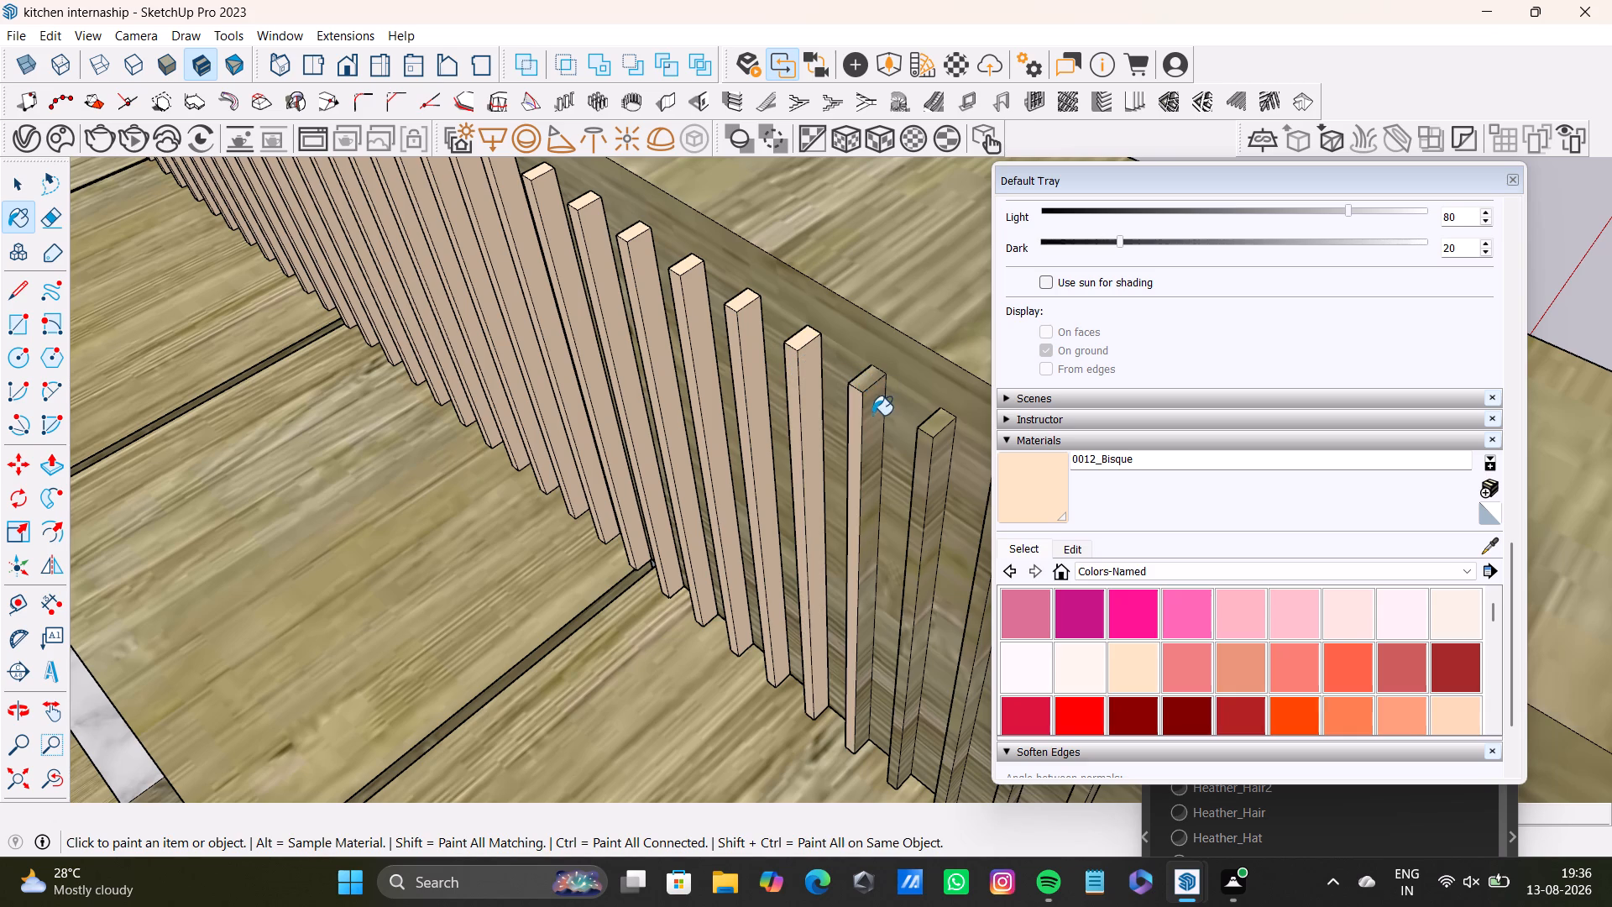
pyautogui.click(872, 415)
pyautogui.click(866, 382)
pyautogui.click(932, 427)
pyautogui.click(921, 464)
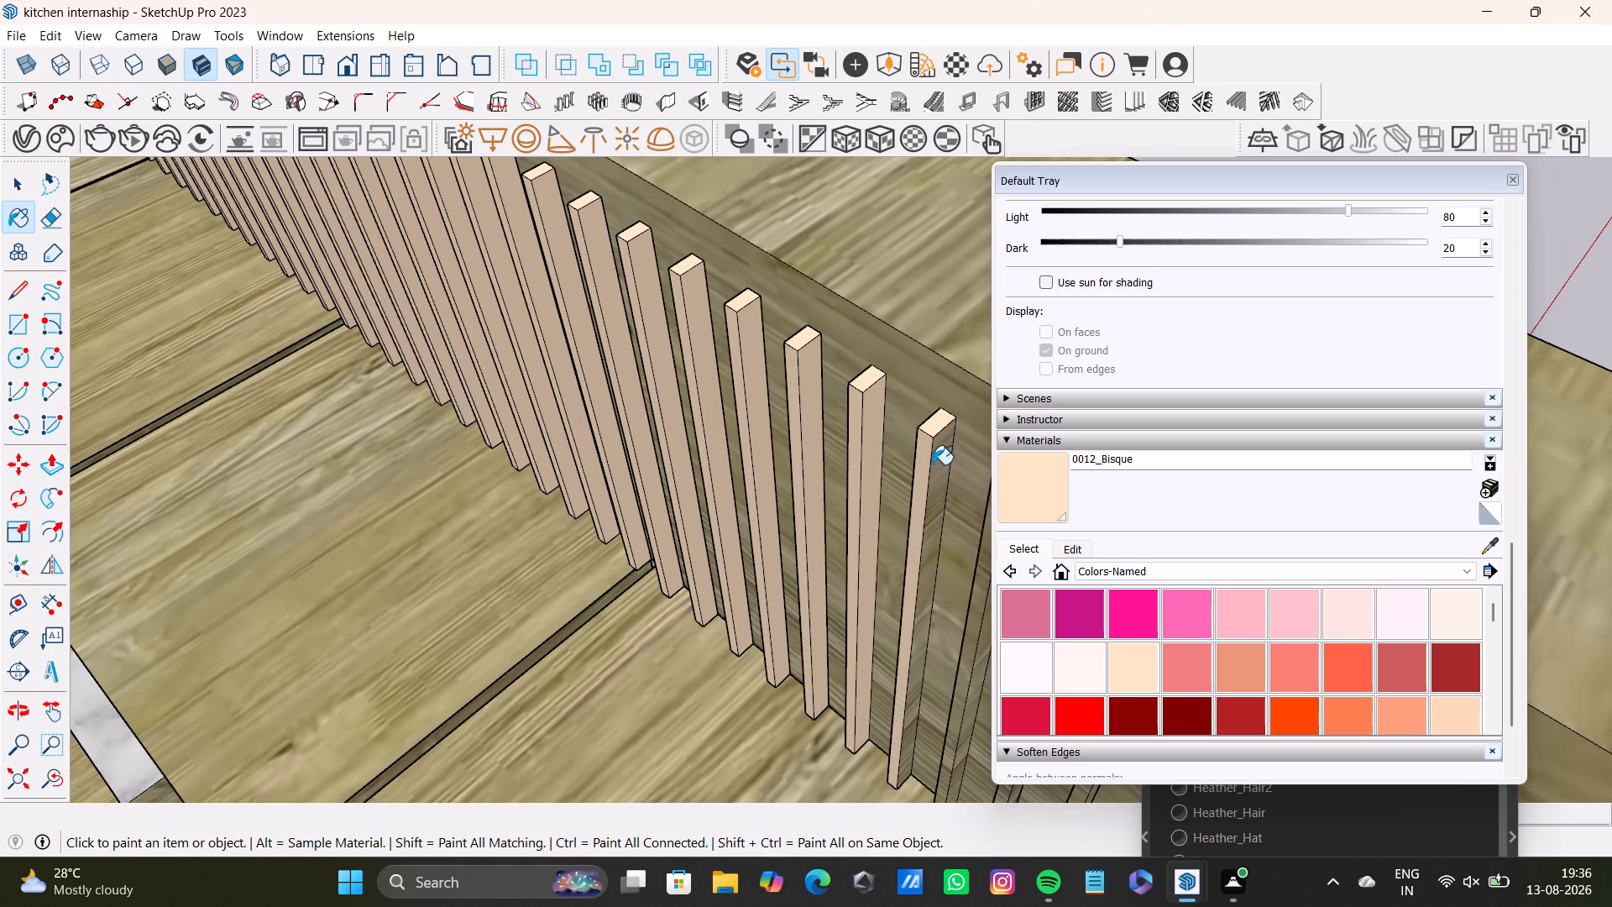
pyautogui.click(933, 464)
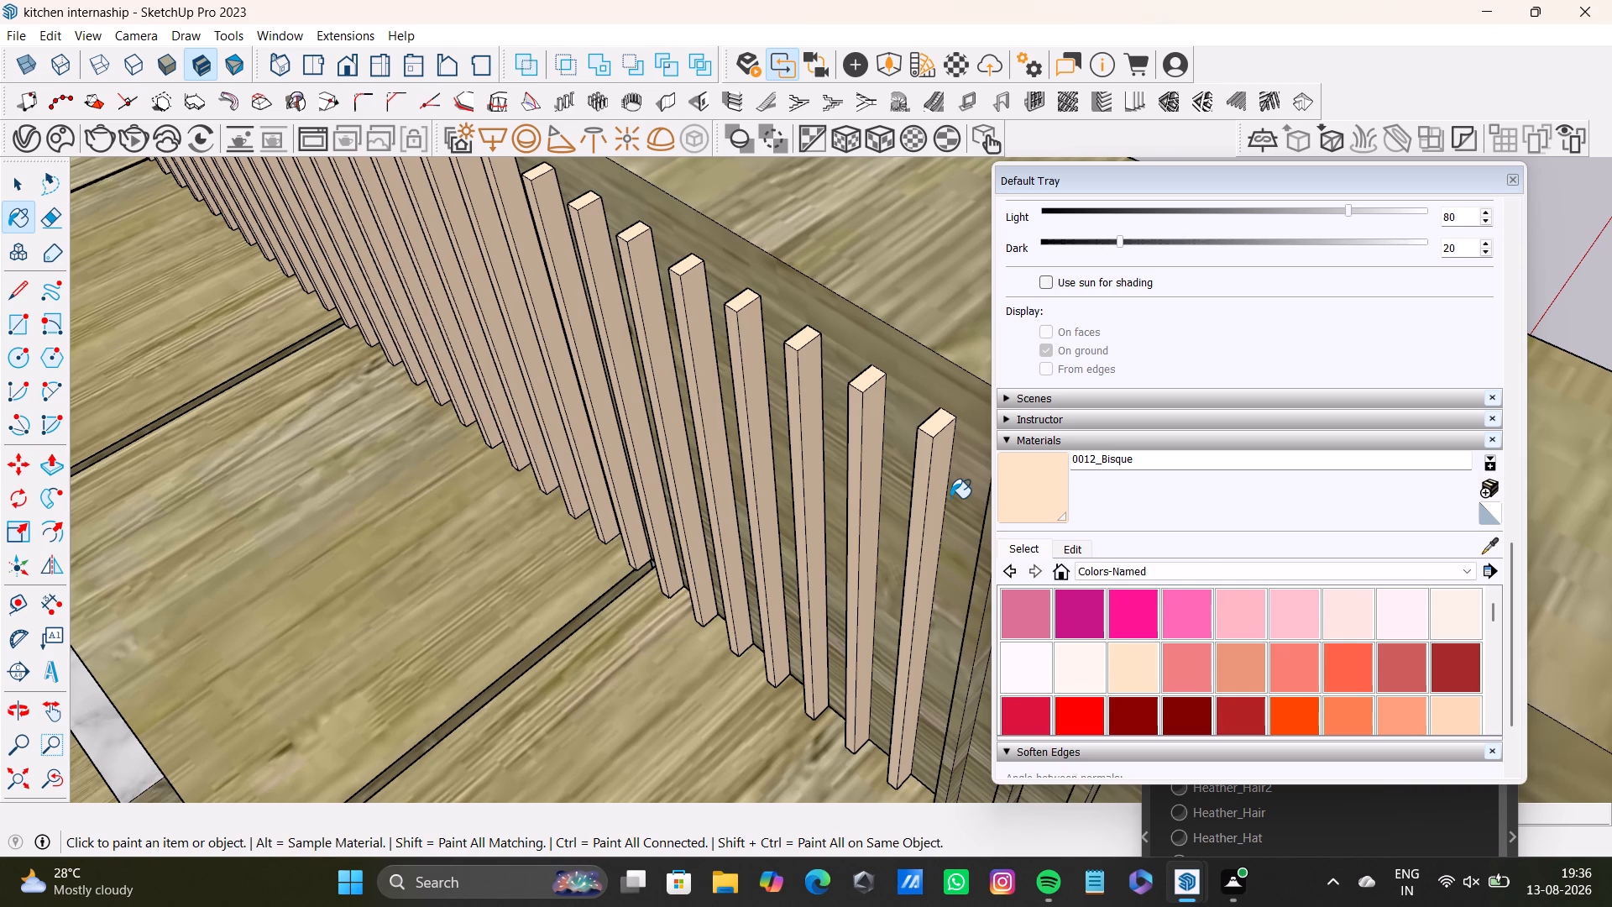
# Uncover the end of the slat row and paint every visible face of the next two slats with 0012_Bisque.
pyautogui.moveTo(1175, 176); pyautogui.dragTo(95, 191)
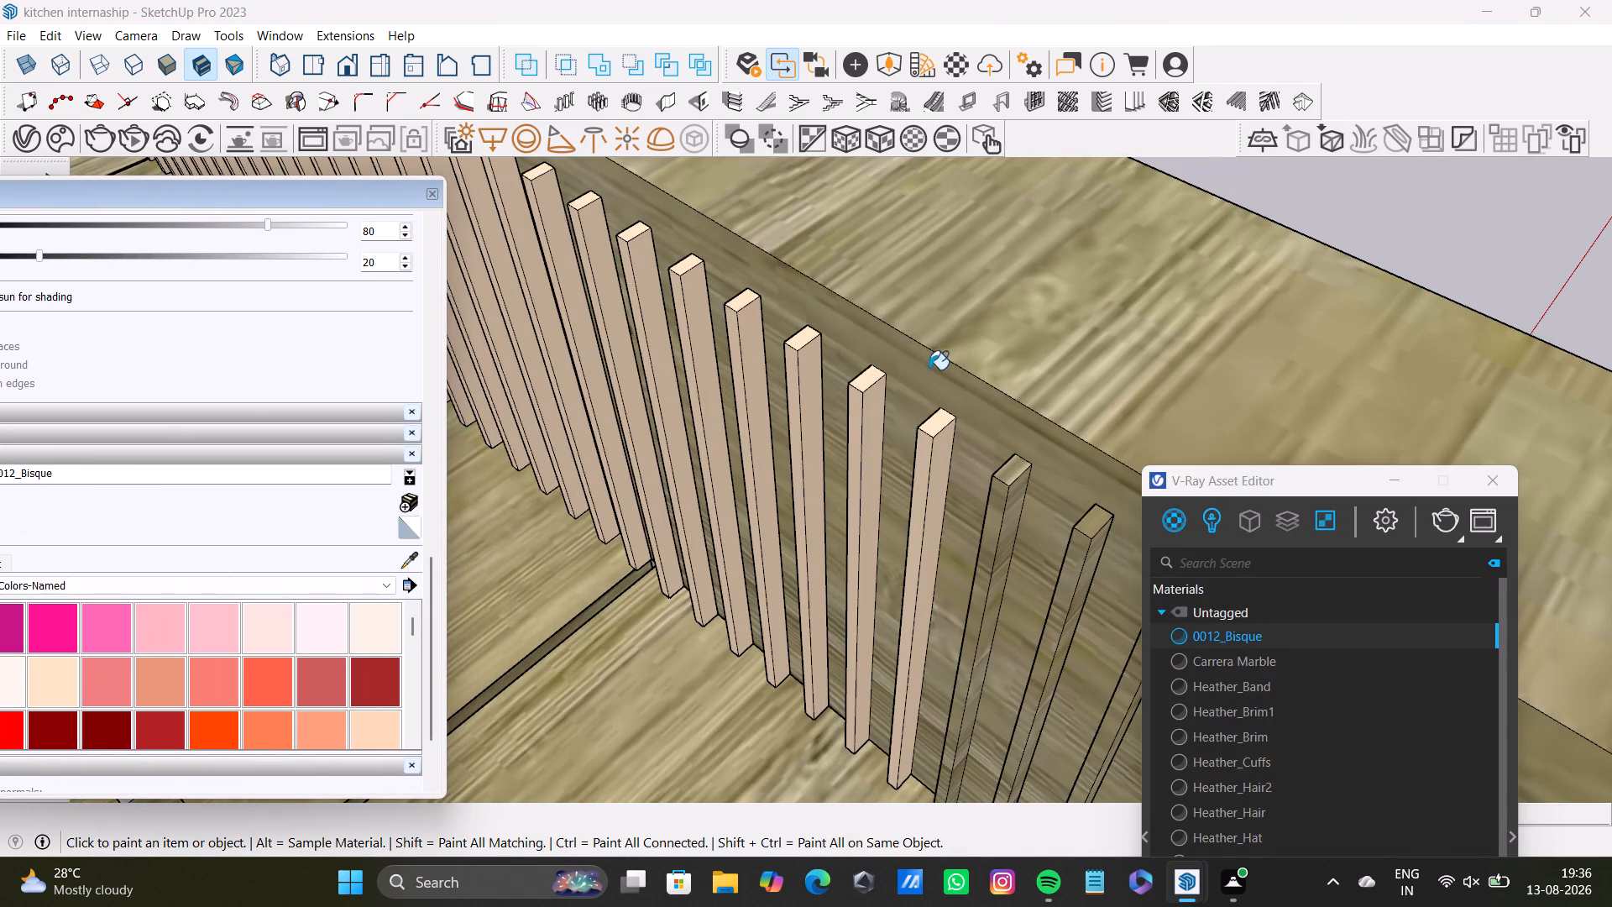
pyautogui.scroll(3, 968, 410)
pyautogui.click(1028, 504)
pyautogui.click(1008, 535)
pyautogui.click(1034, 542)
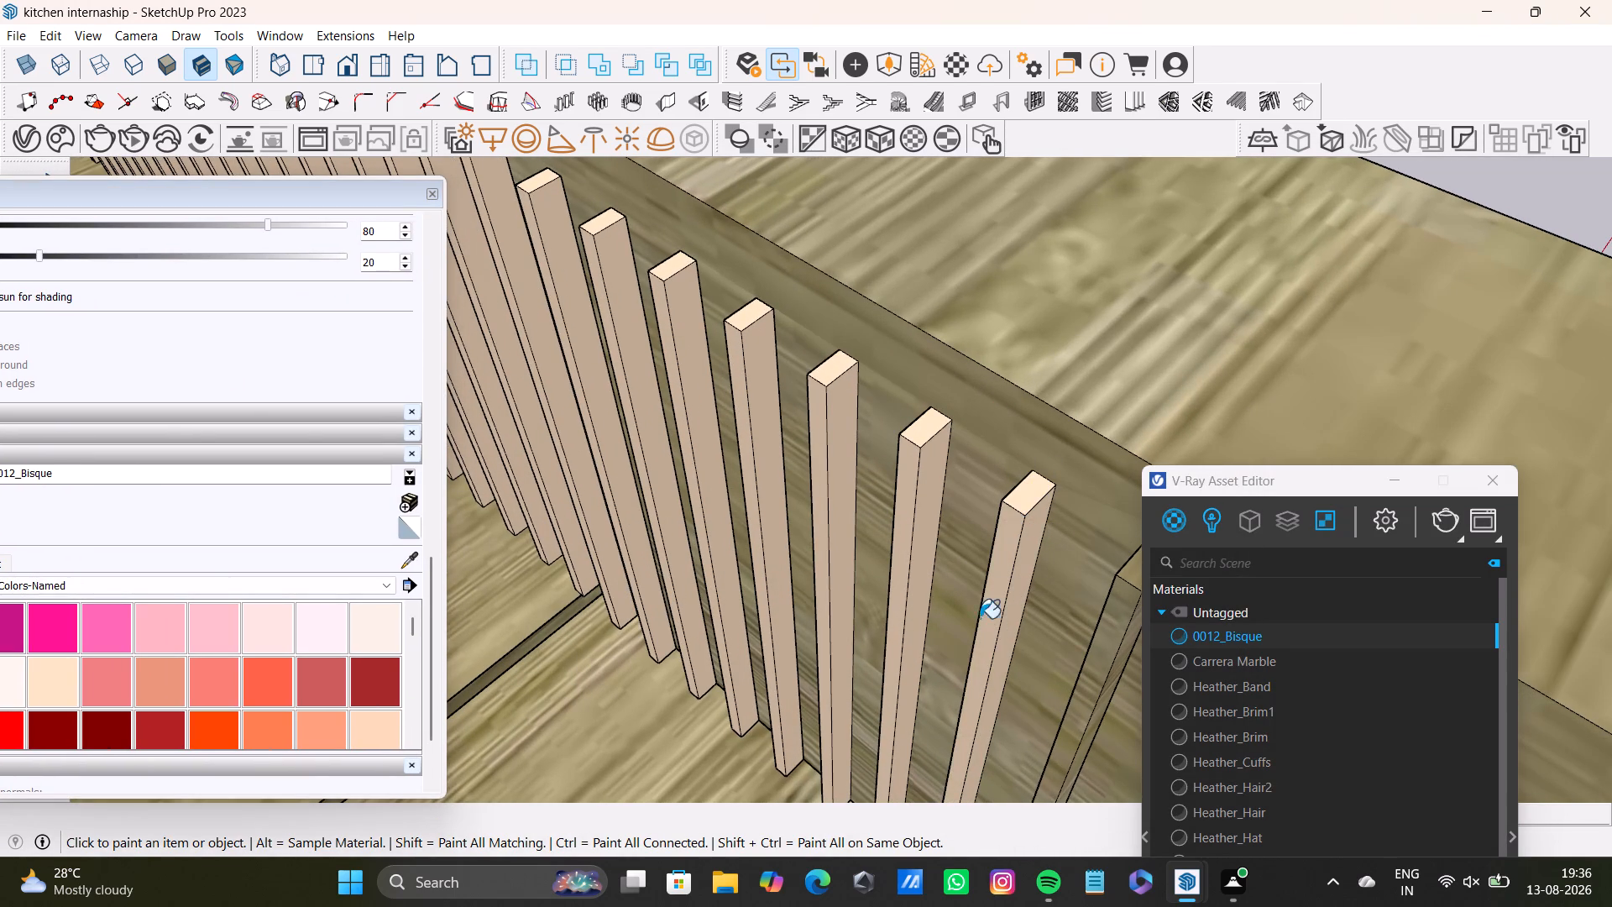
pyautogui.keyDown('shift'); pyautogui.moveTo(963, 622); pyautogui.dragTo(972, 444, button='middle'); pyautogui.keyUp('shift')
pyautogui.moveTo(1015, 514); pyautogui.dragTo(975, 465, button='middle')
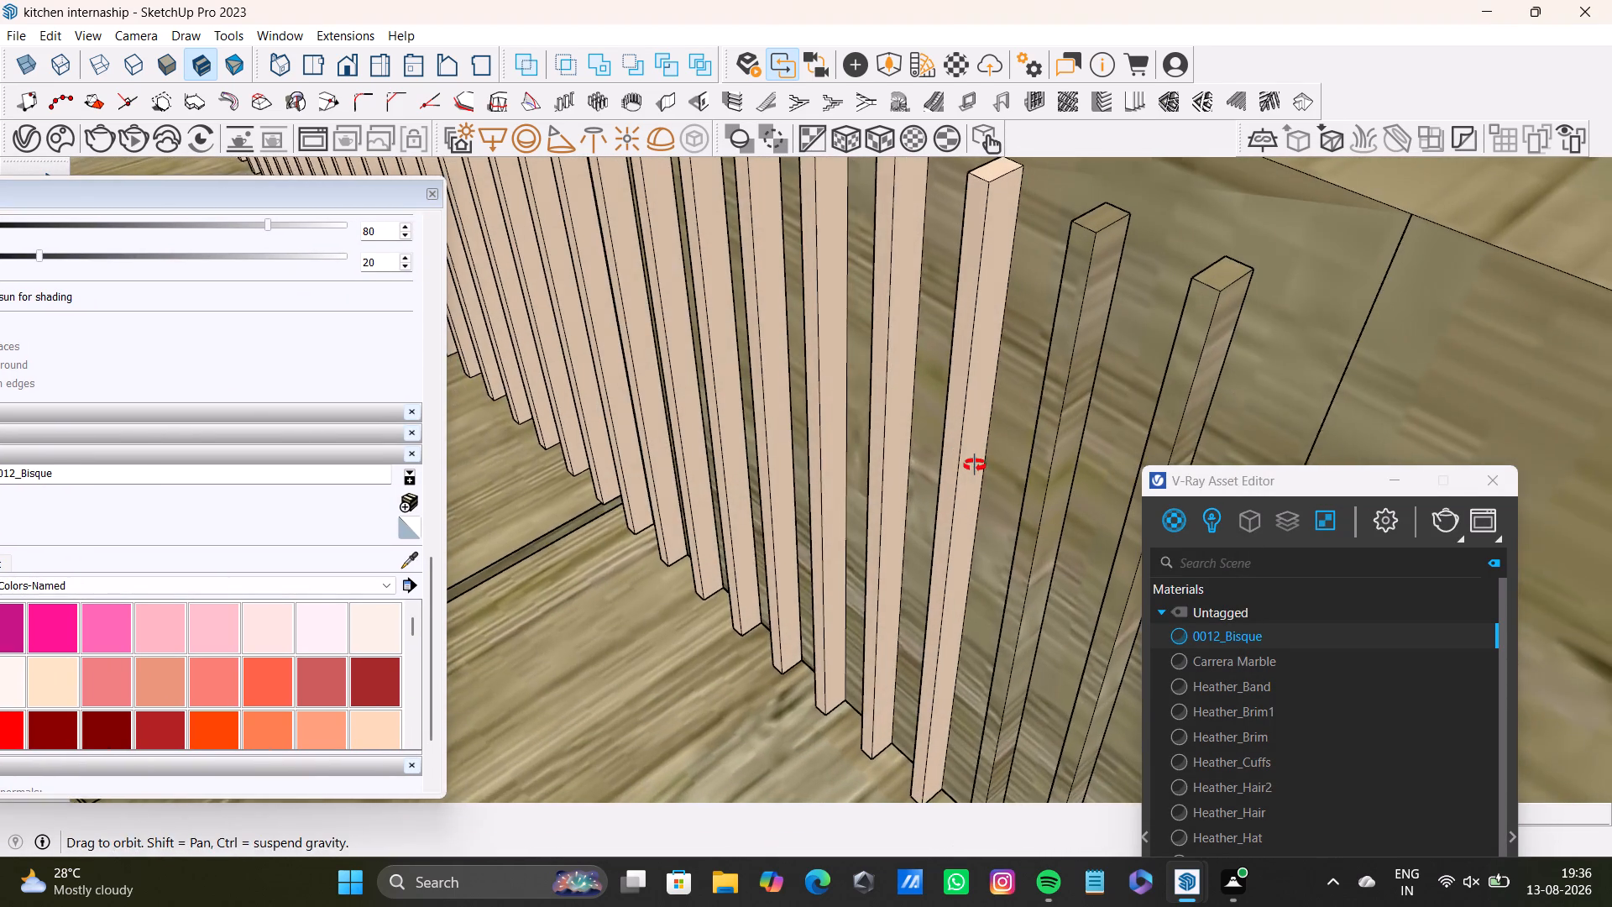
pyautogui.moveTo(975, 465); pyautogui.dragTo(966, 467, button='middle')
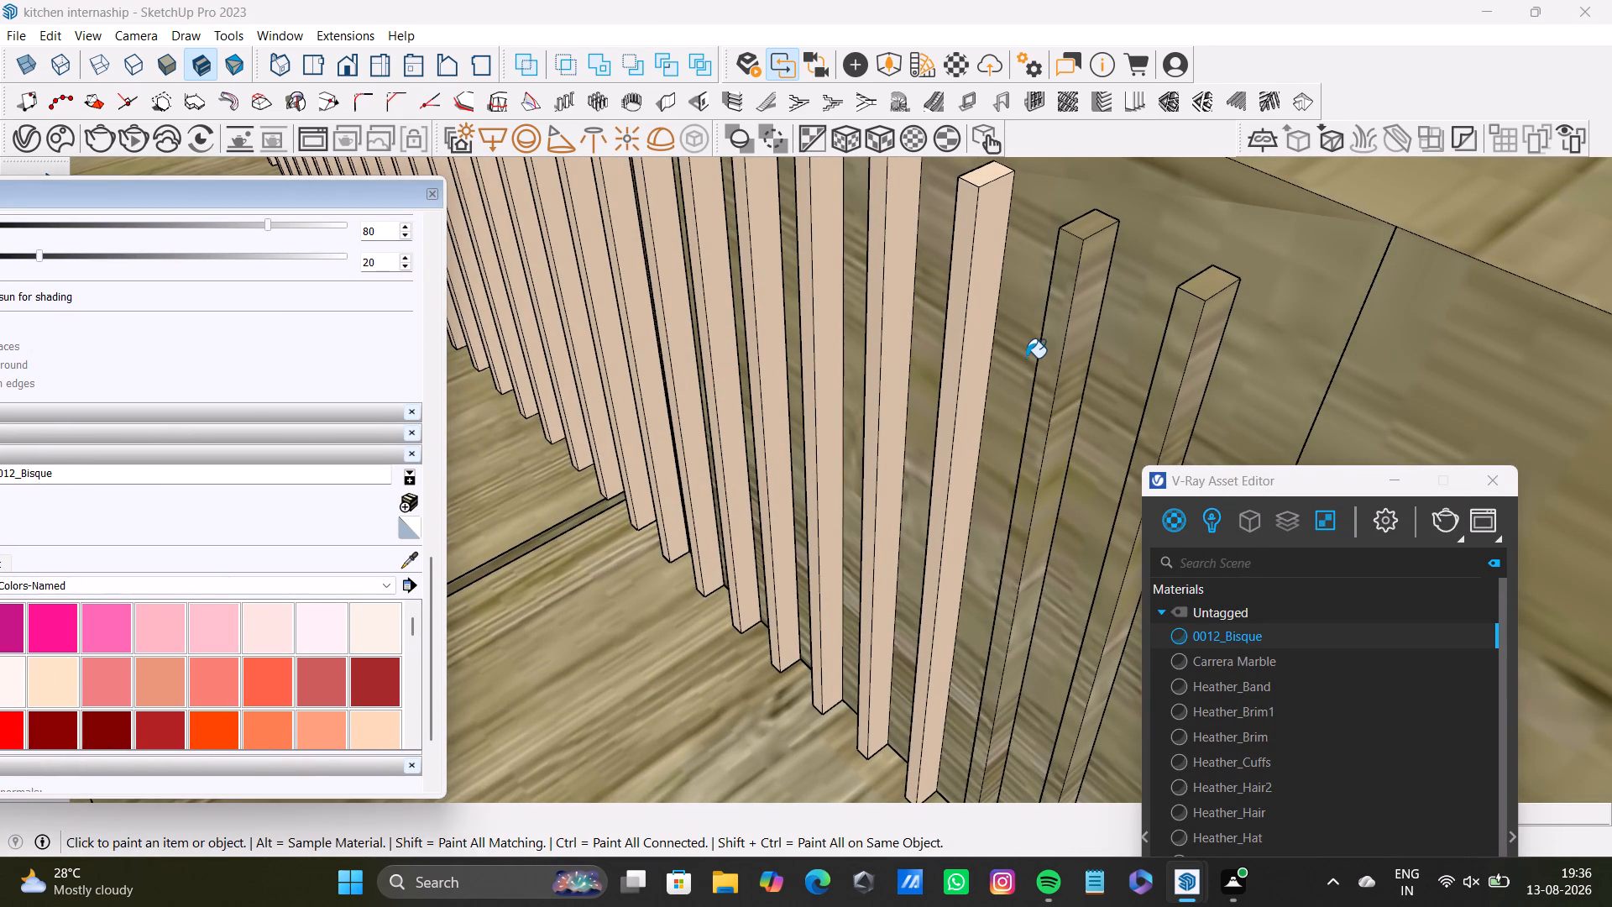
pyautogui.click(1106, 227)
pyautogui.click(1072, 275)
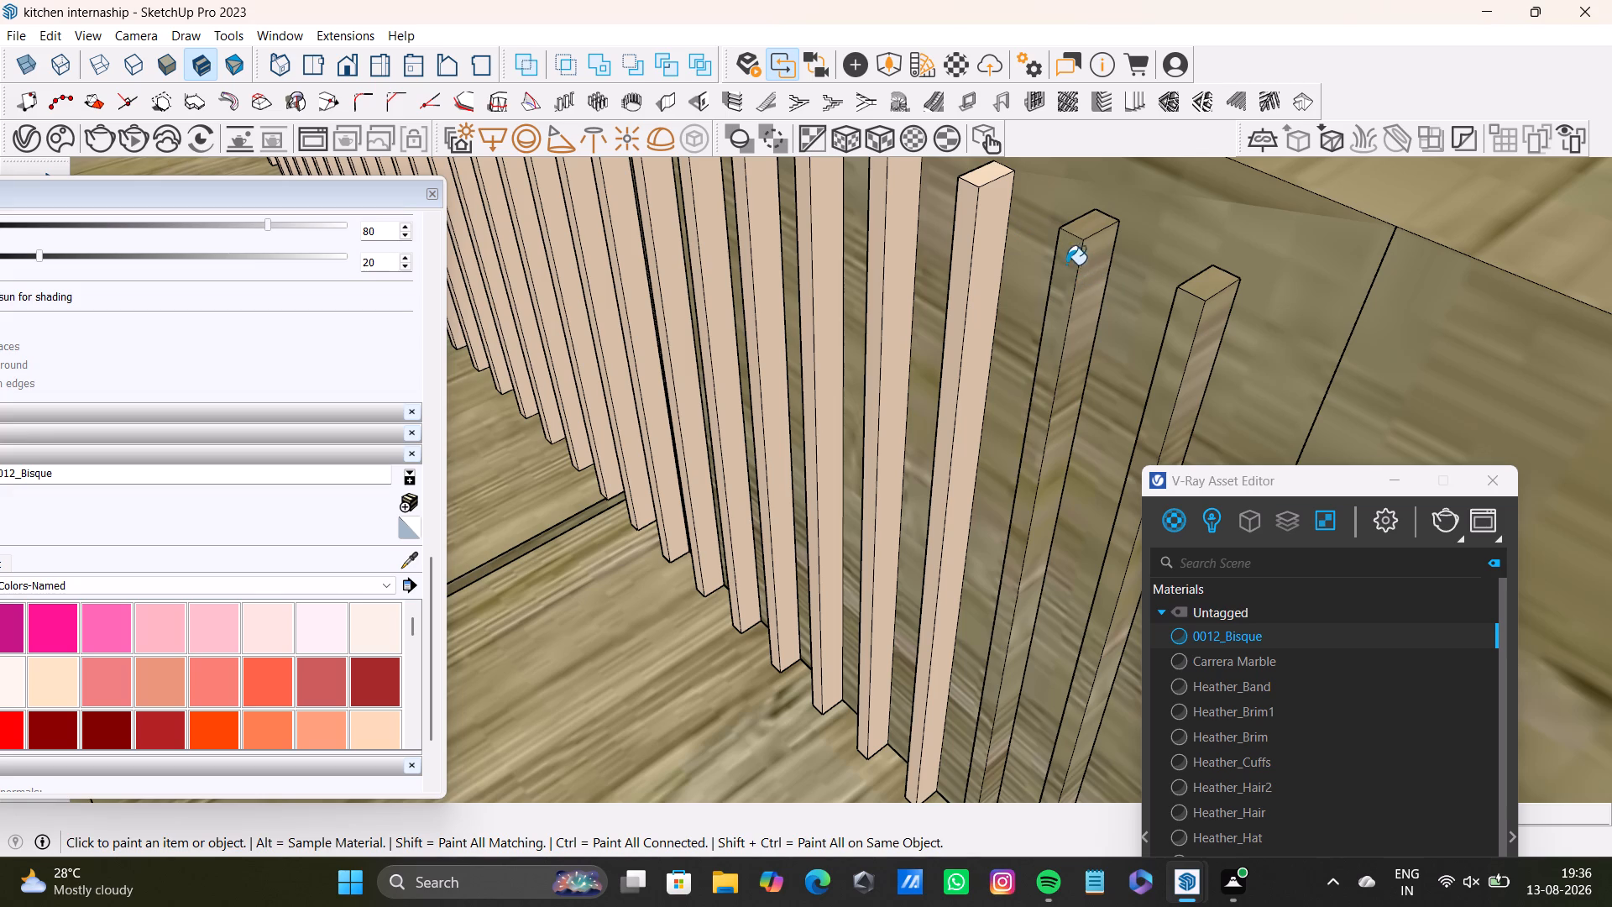
pyautogui.click(1090, 230)
pyautogui.click(1099, 263)
# Paint the top, front and side of the last slat at the end of this wall with 0012_Bisque and finish painting this row.
pyautogui.click(1220, 293)
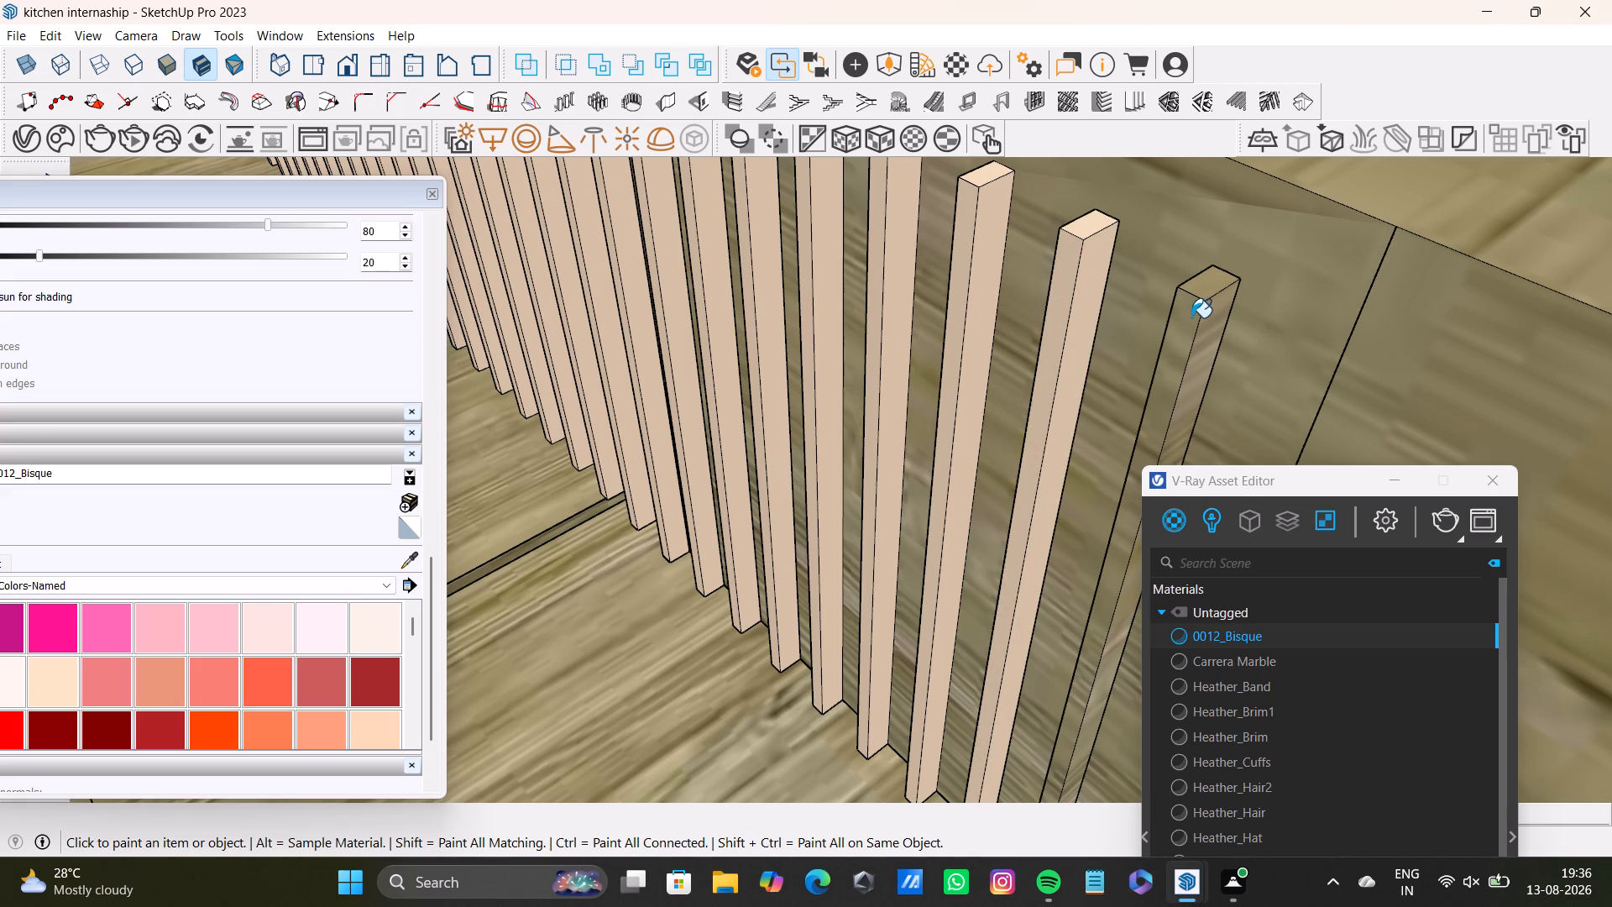
pyautogui.click(1191, 317)
pyautogui.click(1206, 278)
pyautogui.click(1222, 328)
pyautogui.scroll(-7, 1201, 332)
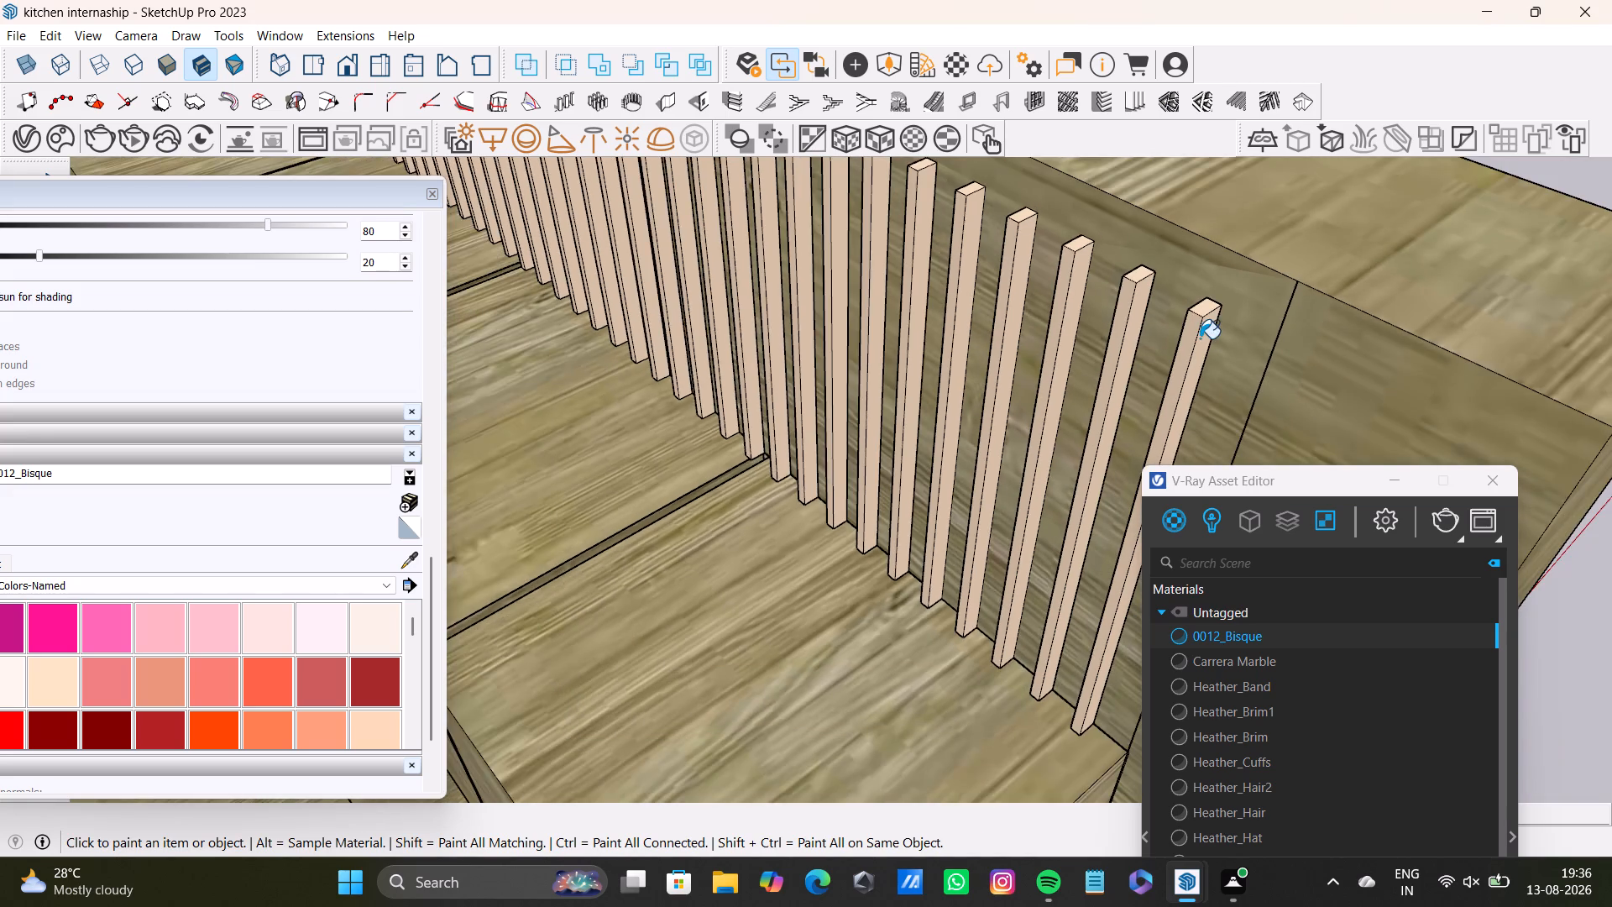
pyautogui.scroll(-4, 1200, 338)
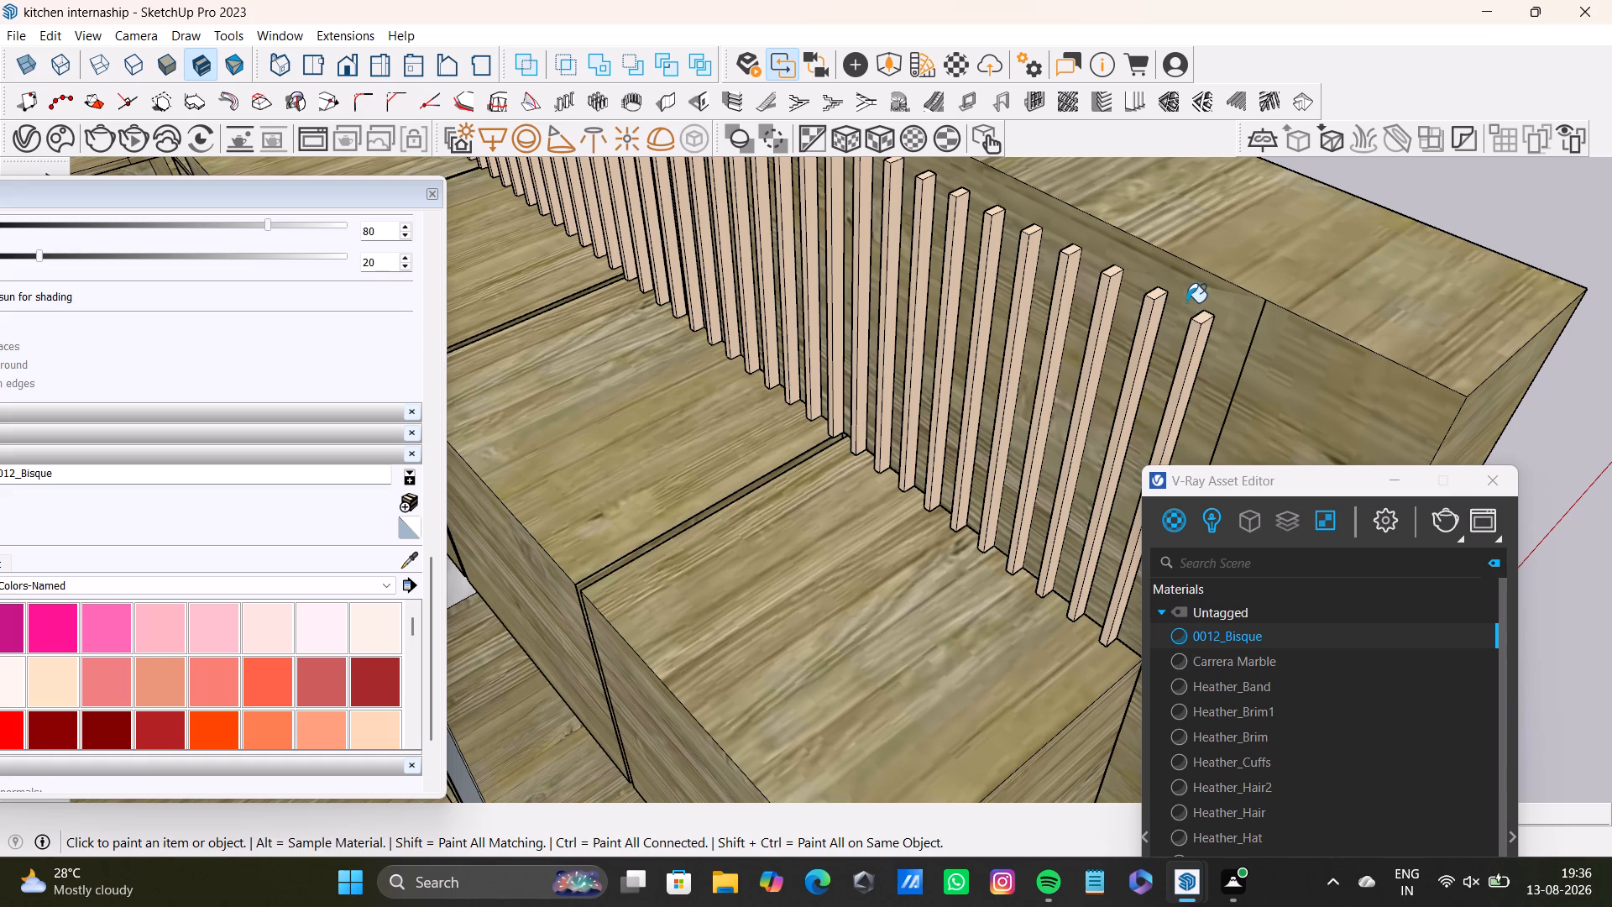
pyautogui.scroll(-8, 789, 467)
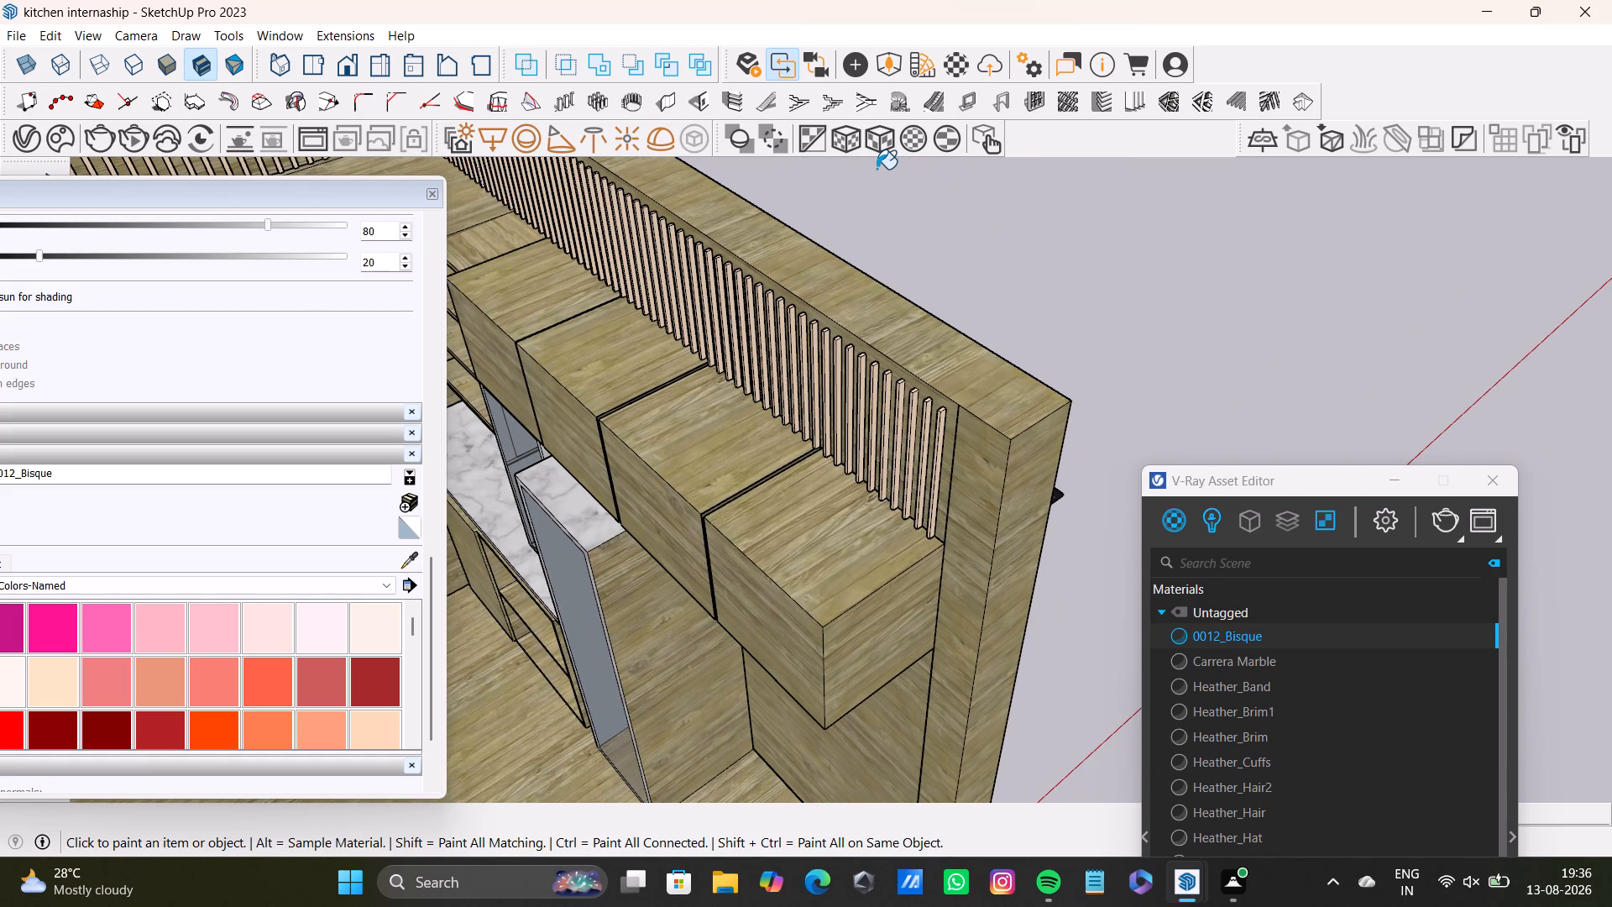
pyautogui.press('space')
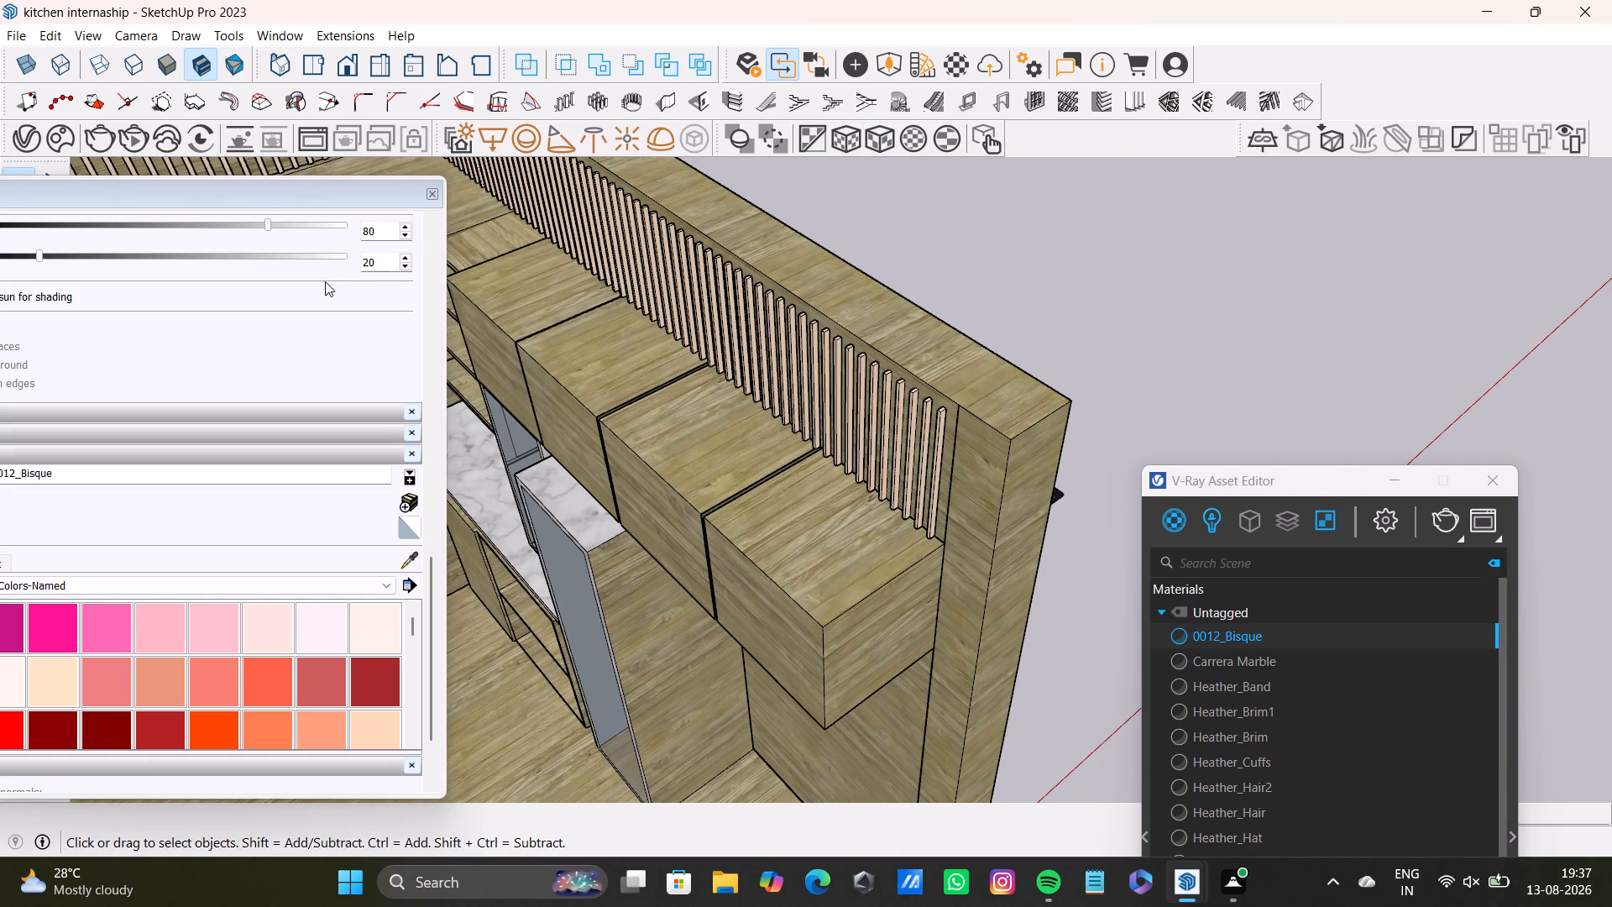
# On the opposite wall's slat row, paint the first unpainted slat next to the finished ones near the corner with 0012_Bisque.
pyautogui.moveTo(264, 191); pyautogui.dragTo(1380, 363)
pyautogui.scroll(-9, 758, 490)
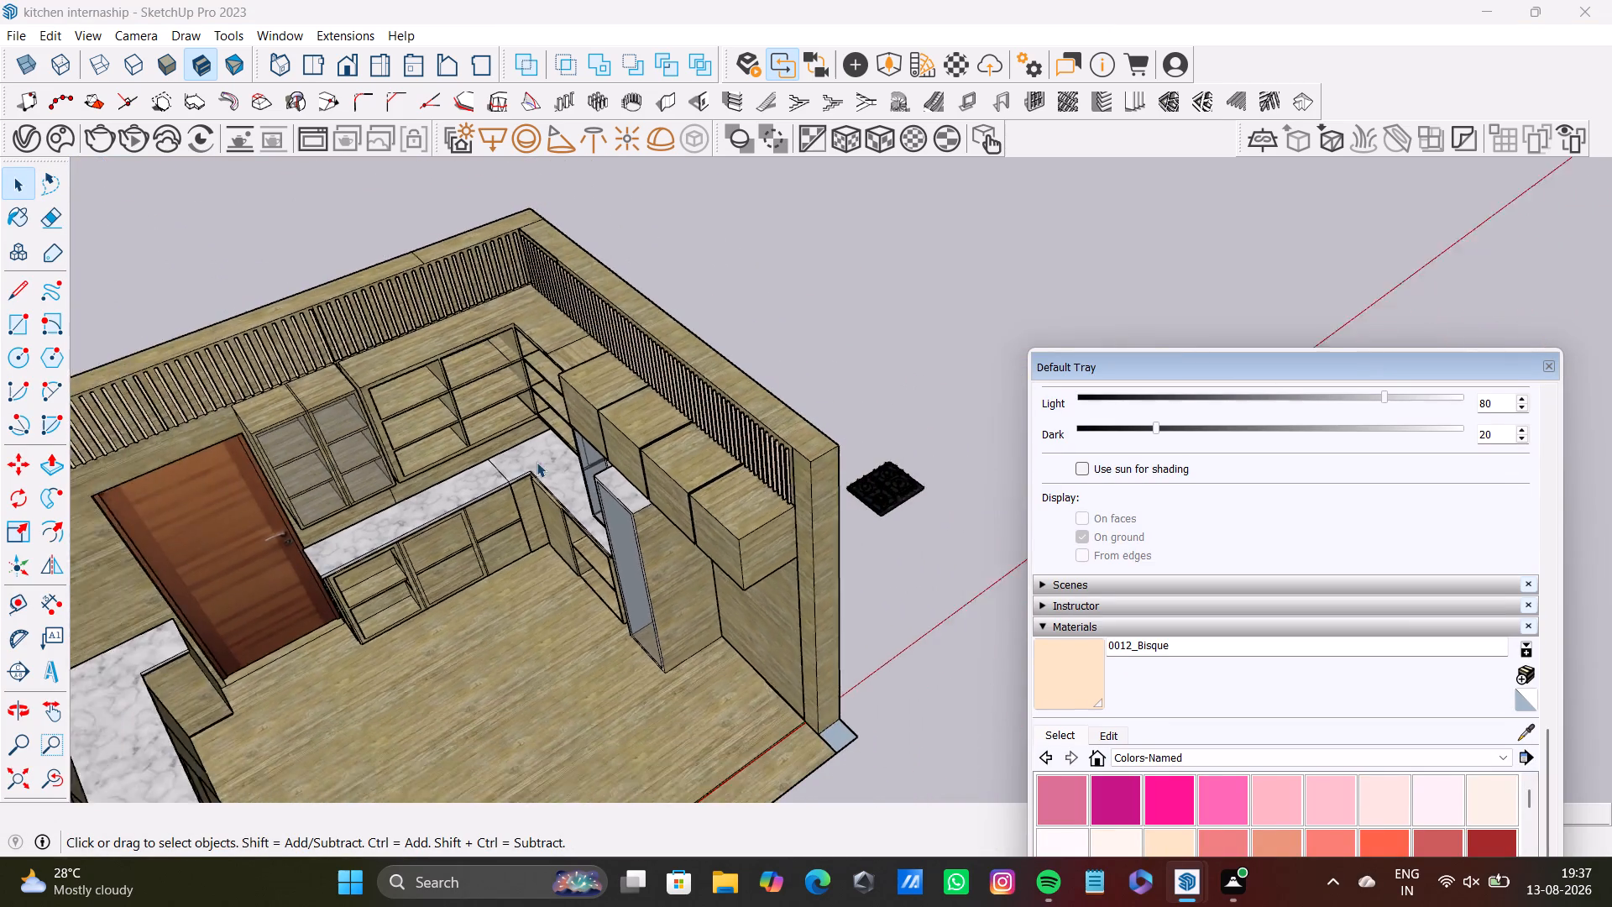
pyautogui.scroll(-1, 536, 462)
pyautogui.scroll(-6, 292, 444)
pyautogui.keyDown('shift'); pyautogui.moveTo(291, 447); pyautogui.dragTo(510, 417, button='middle'); pyautogui.keyUp('shift')
pyautogui.moveTo(584, 456); pyautogui.dragTo(189, 548, button='middle')
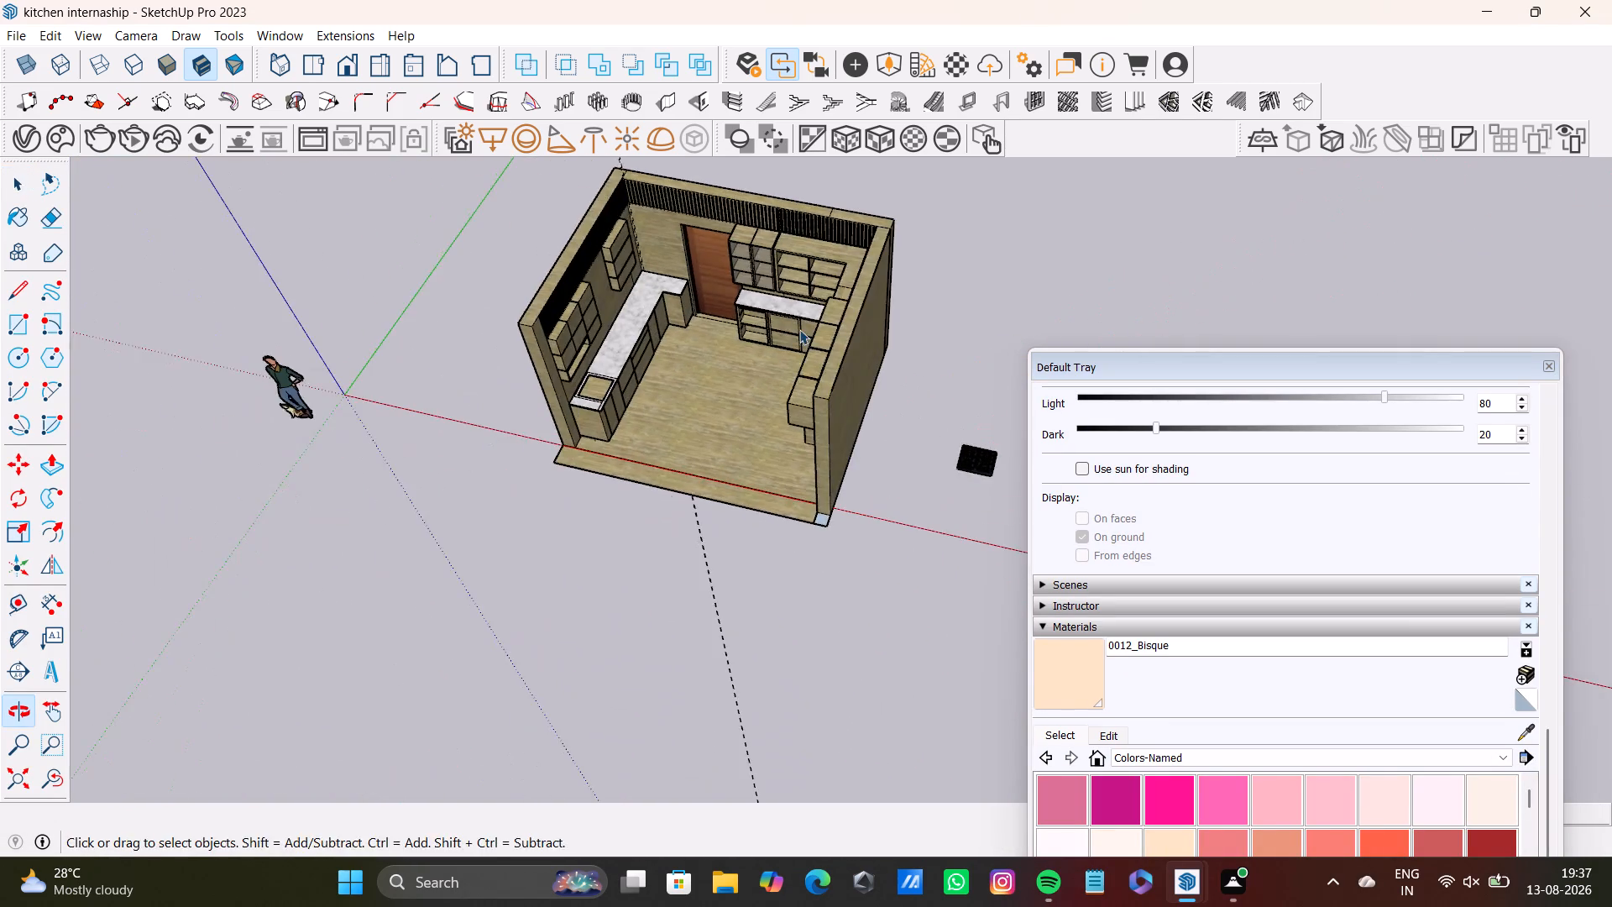
pyautogui.keyDown('shift'); pyautogui.moveTo(800, 300); pyautogui.dragTo(845, 588, button='middle'); pyautogui.keyUp('shift')
pyautogui.moveTo(704, 548); pyautogui.dragTo(435, 489, button='middle')
pyautogui.scroll(12, 646, 459)
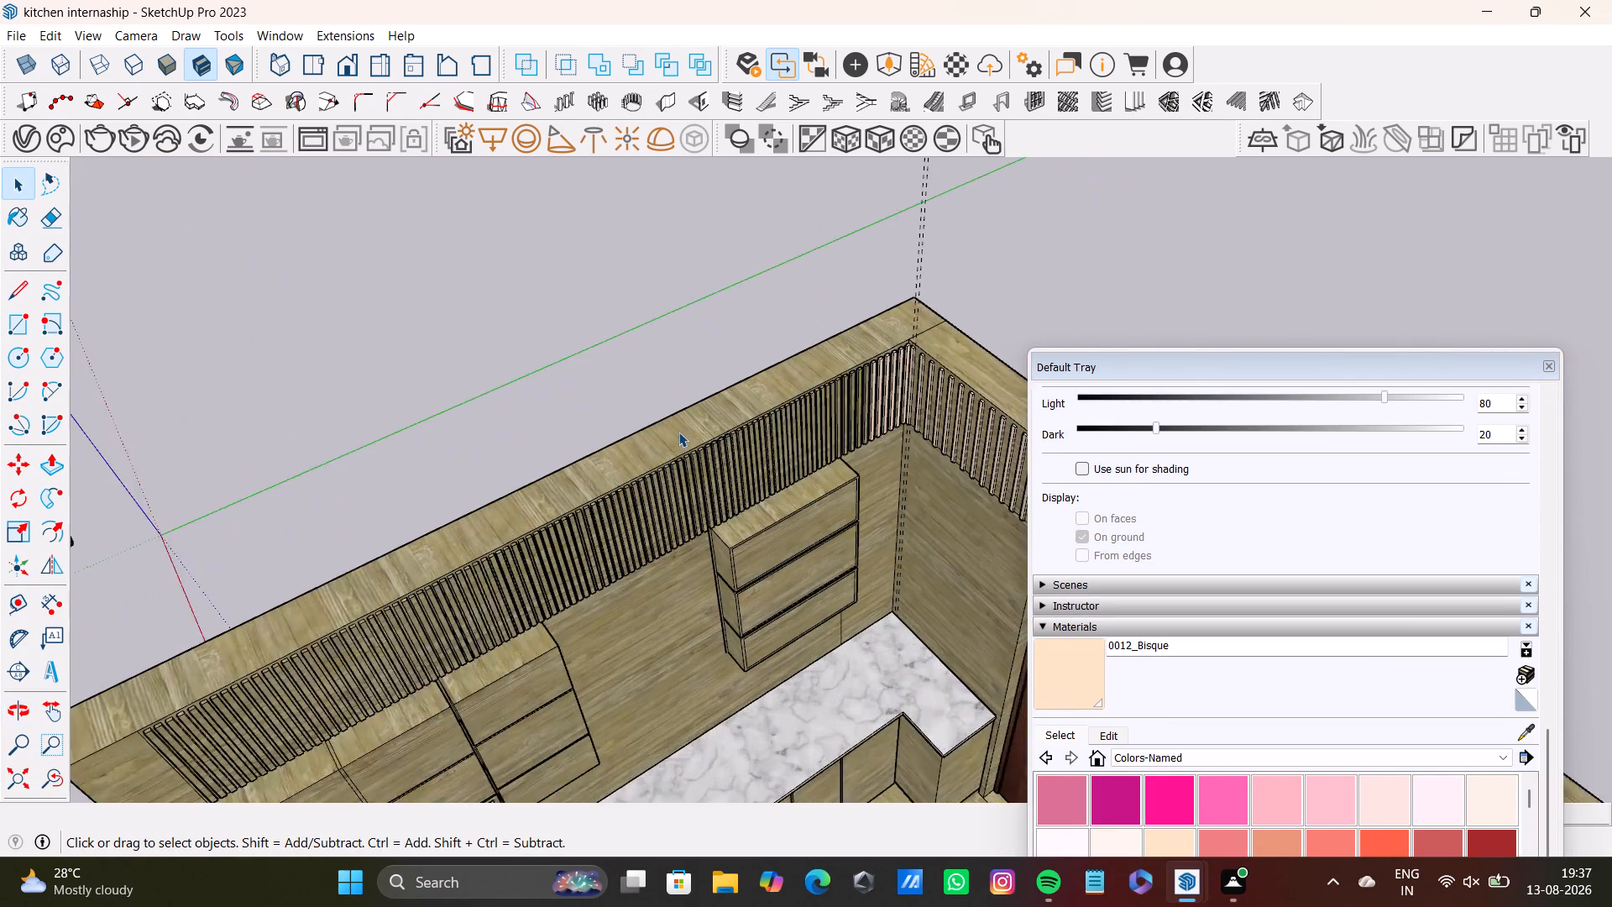
pyautogui.scroll(6, 678, 432)
pyautogui.scroll(6, 972, 422)
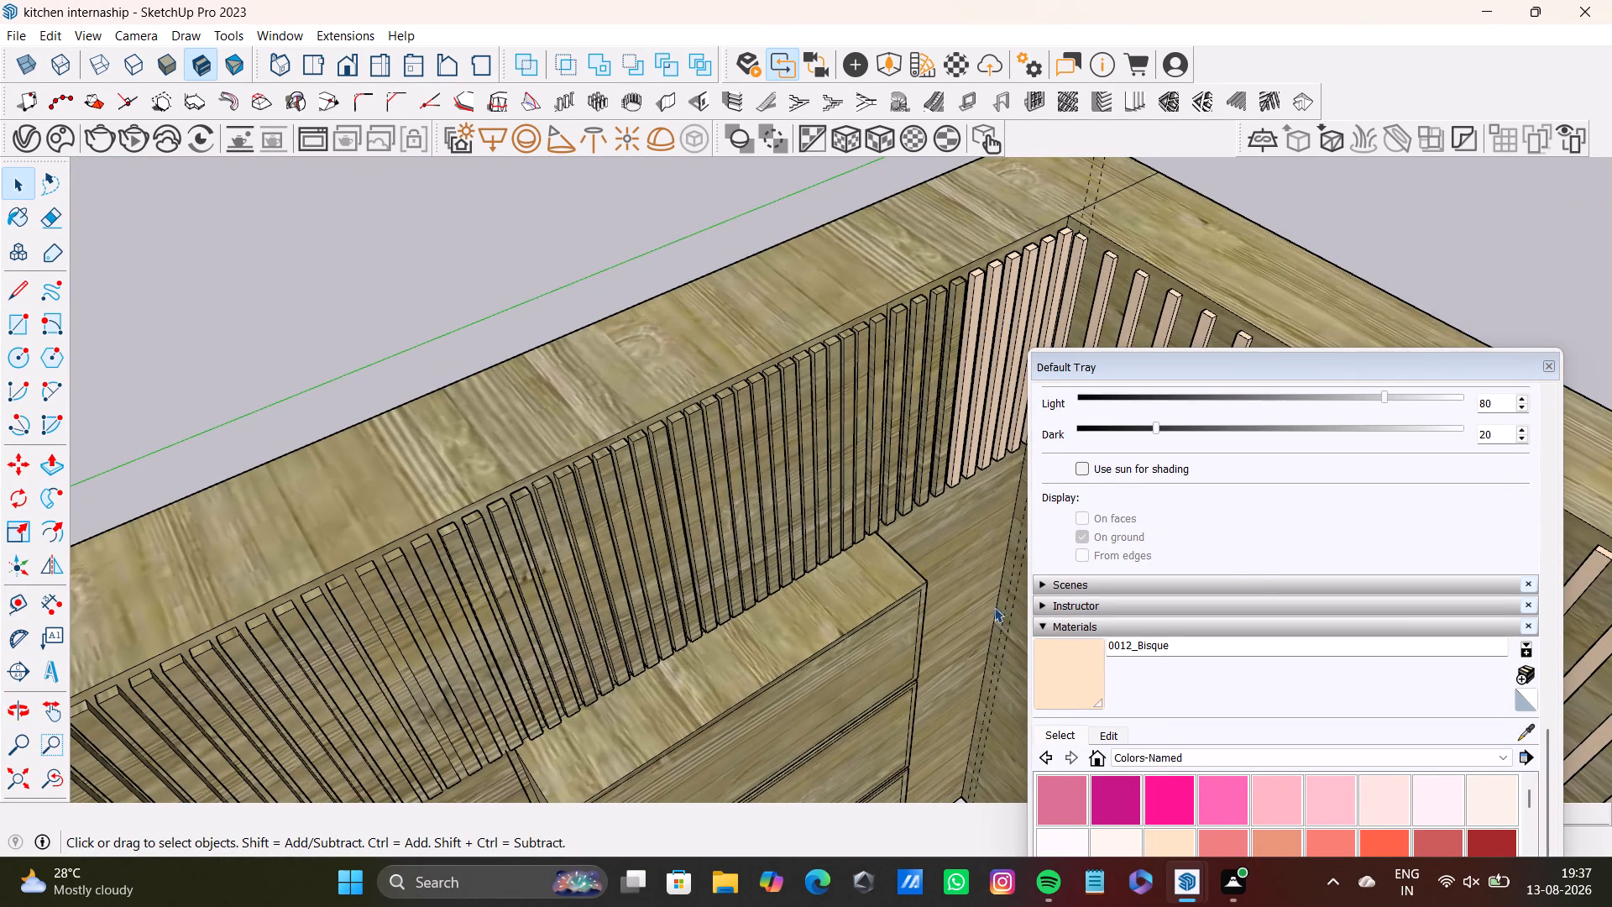
pyautogui.moveTo(1076, 677); pyautogui.dragTo(1076, 668)
pyautogui.click(954, 306)
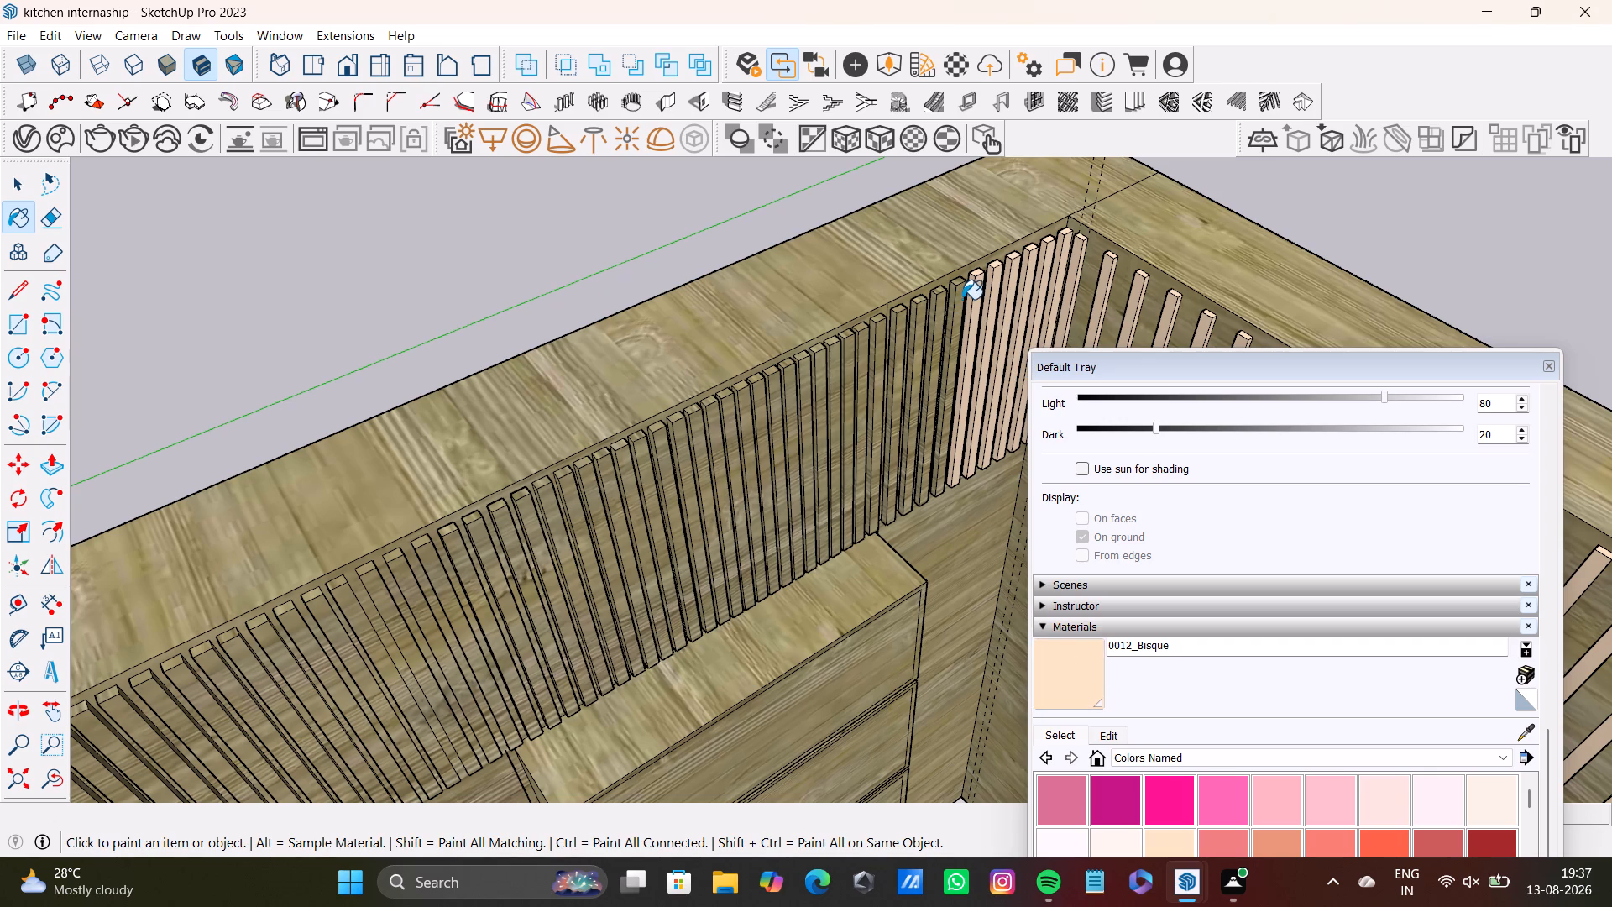
pyautogui.click(962, 299)
pyautogui.click(954, 290)
pyautogui.click(960, 280)
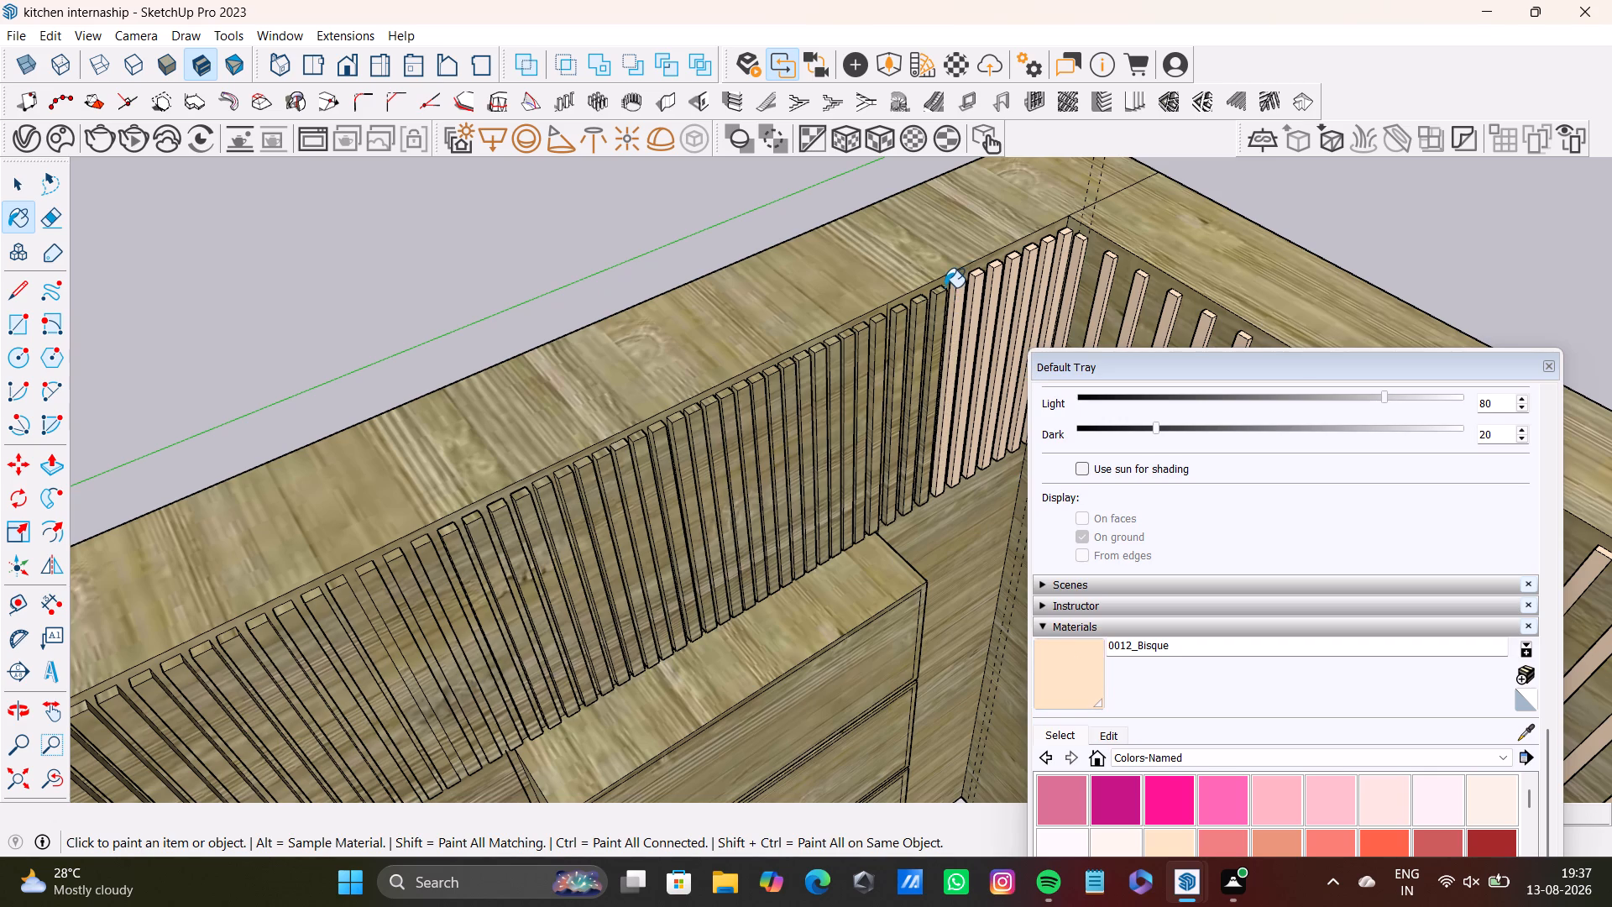
# Apply 0012_Bisque to the top, front and side faces of the next three wood-textured slats away from the corner.
pyautogui.scroll(6, 919, 301)
pyautogui.click(951, 280)
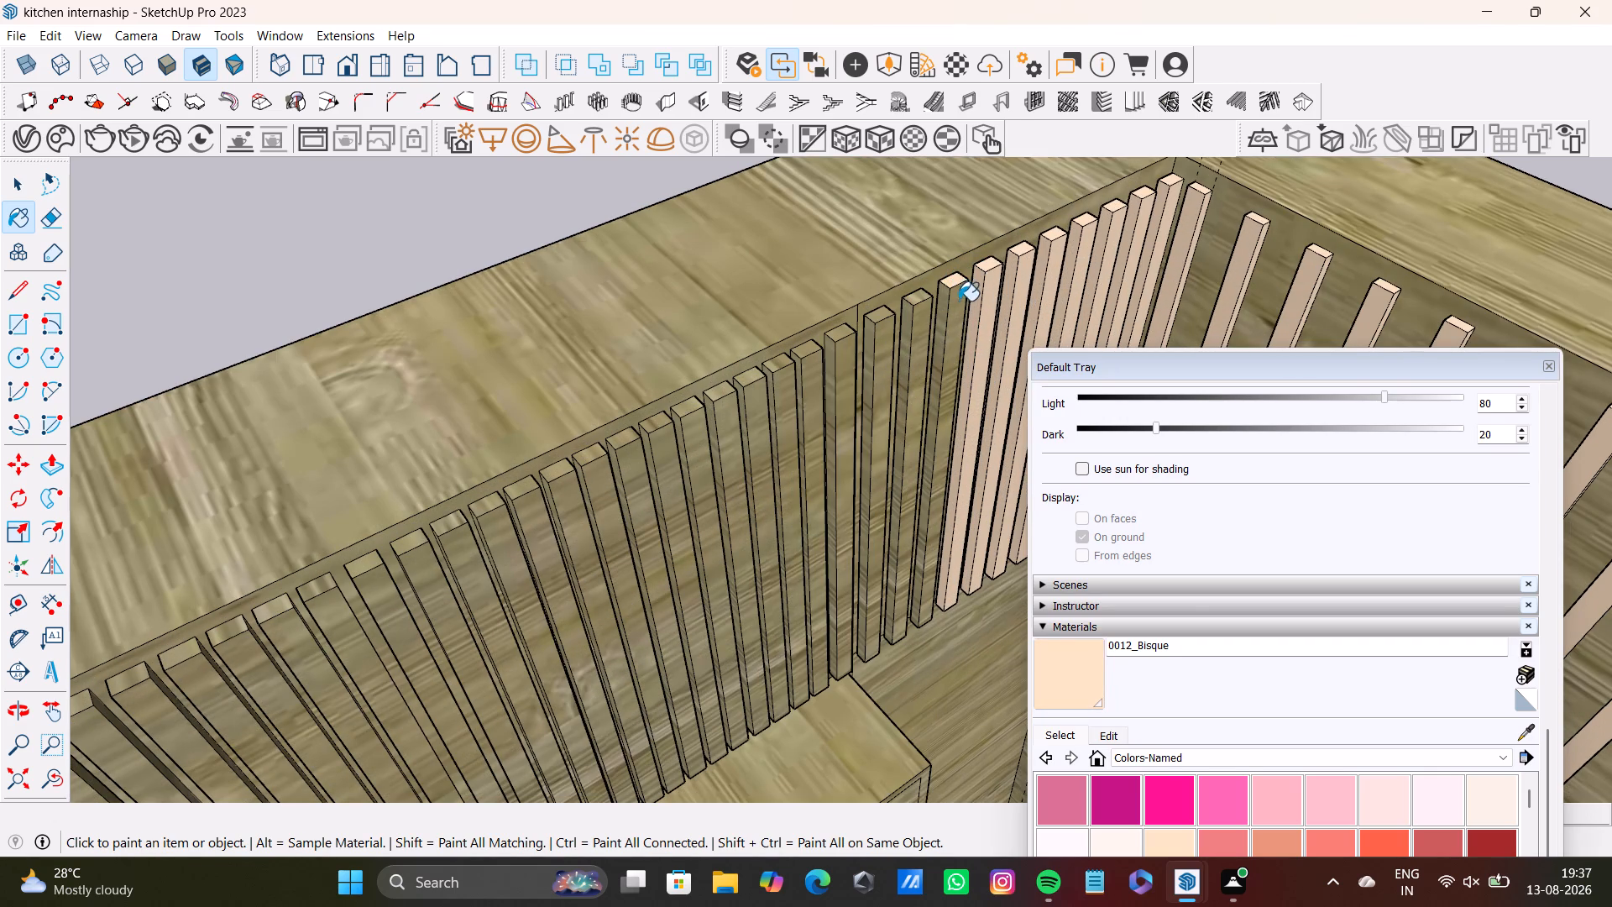
pyautogui.click(959, 301)
pyautogui.click(943, 294)
pyautogui.click(922, 301)
pyautogui.click(922, 313)
pyautogui.click(914, 300)
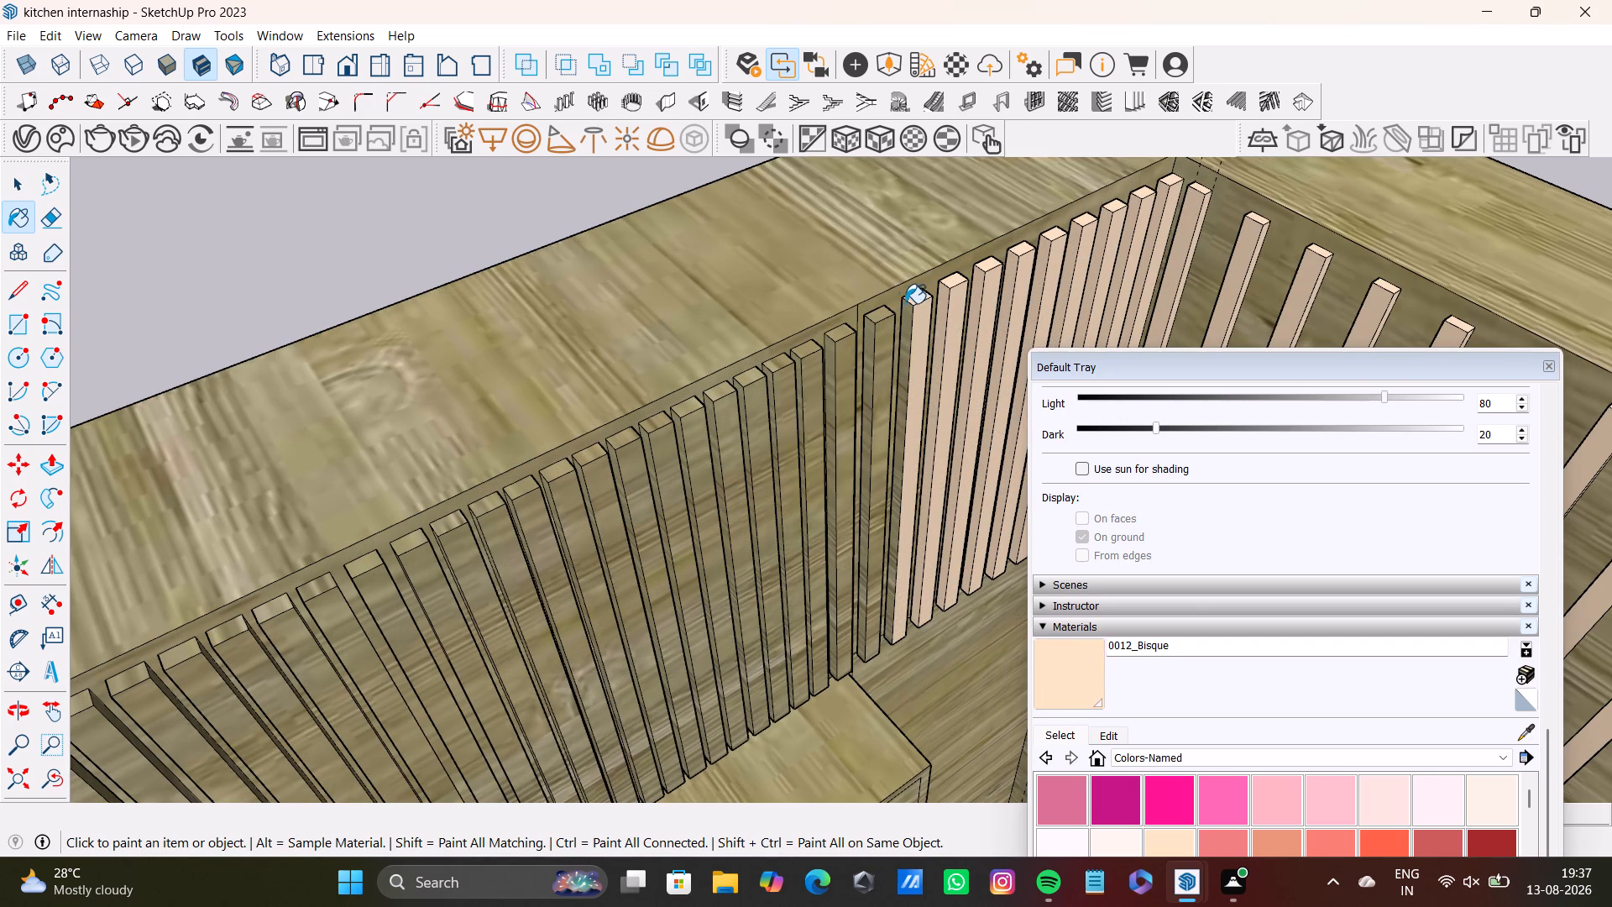
pyautogui.click(873, 316)
pyautogui.click(883, 343)
pyautogui.click(870, 333)
# Continue along the row and paint the tops, fronts and sides of three more consecutive slats with 0012_Bisque.
pyautogui.click(833, 336)
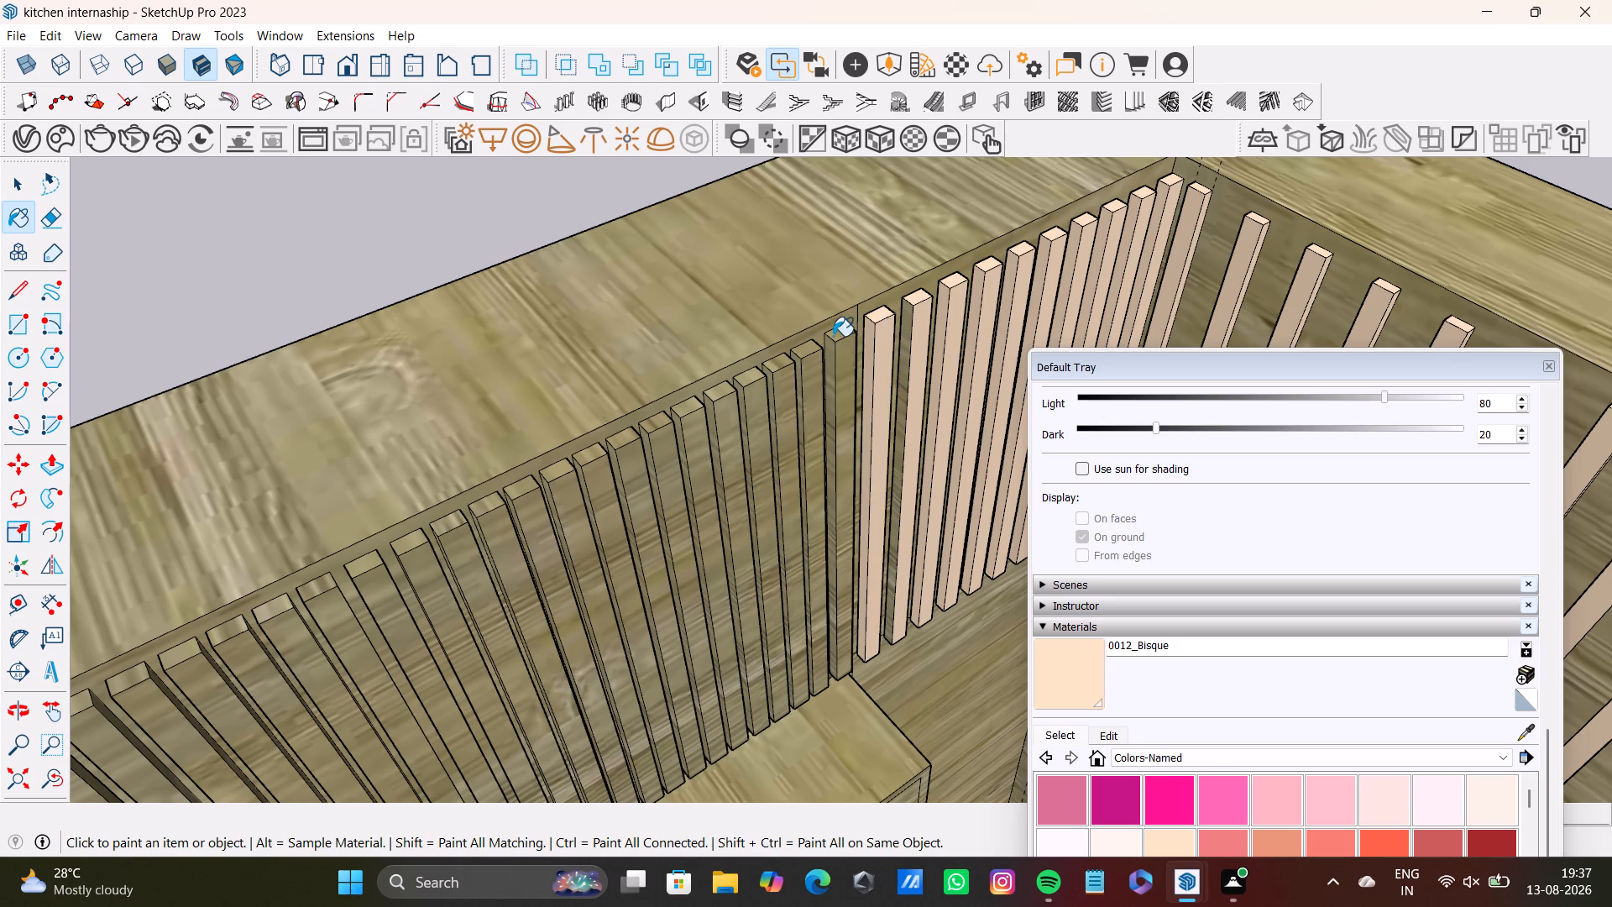
pyautogui.click(842, 355)
pyautogui.click(831, 349)
pyautogui.click(807, 354)
pyautogui.click(808, 368)
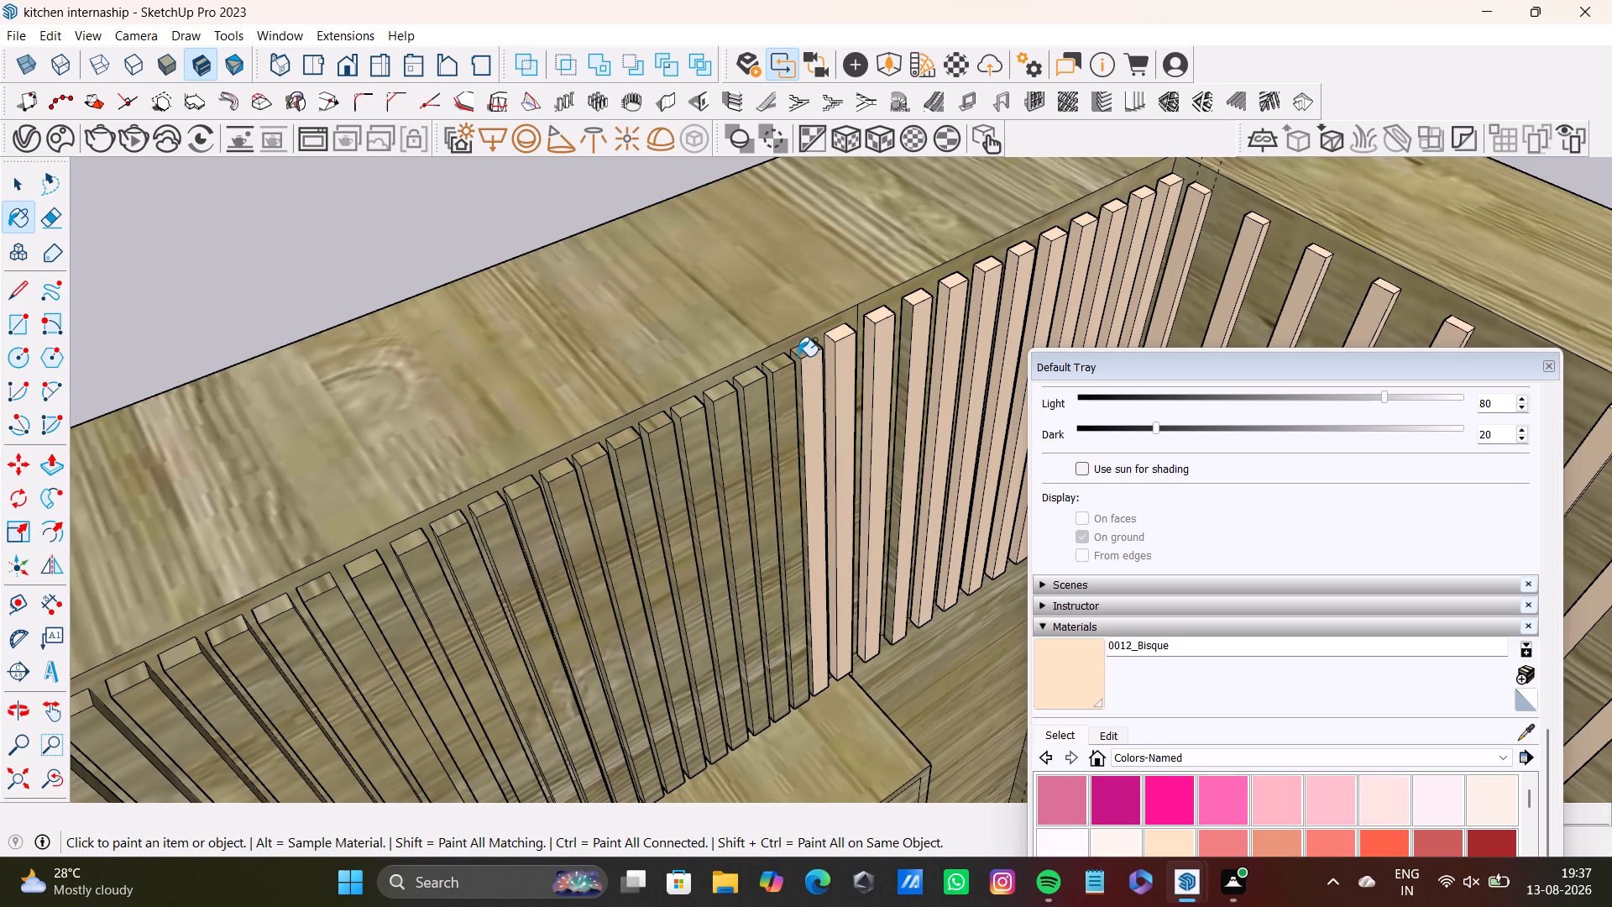
pyautogui.click(800, 354)
pyautogui.click(796, 361)
pyautogui.click(783, 363)
pyautogui.click(787, 380)
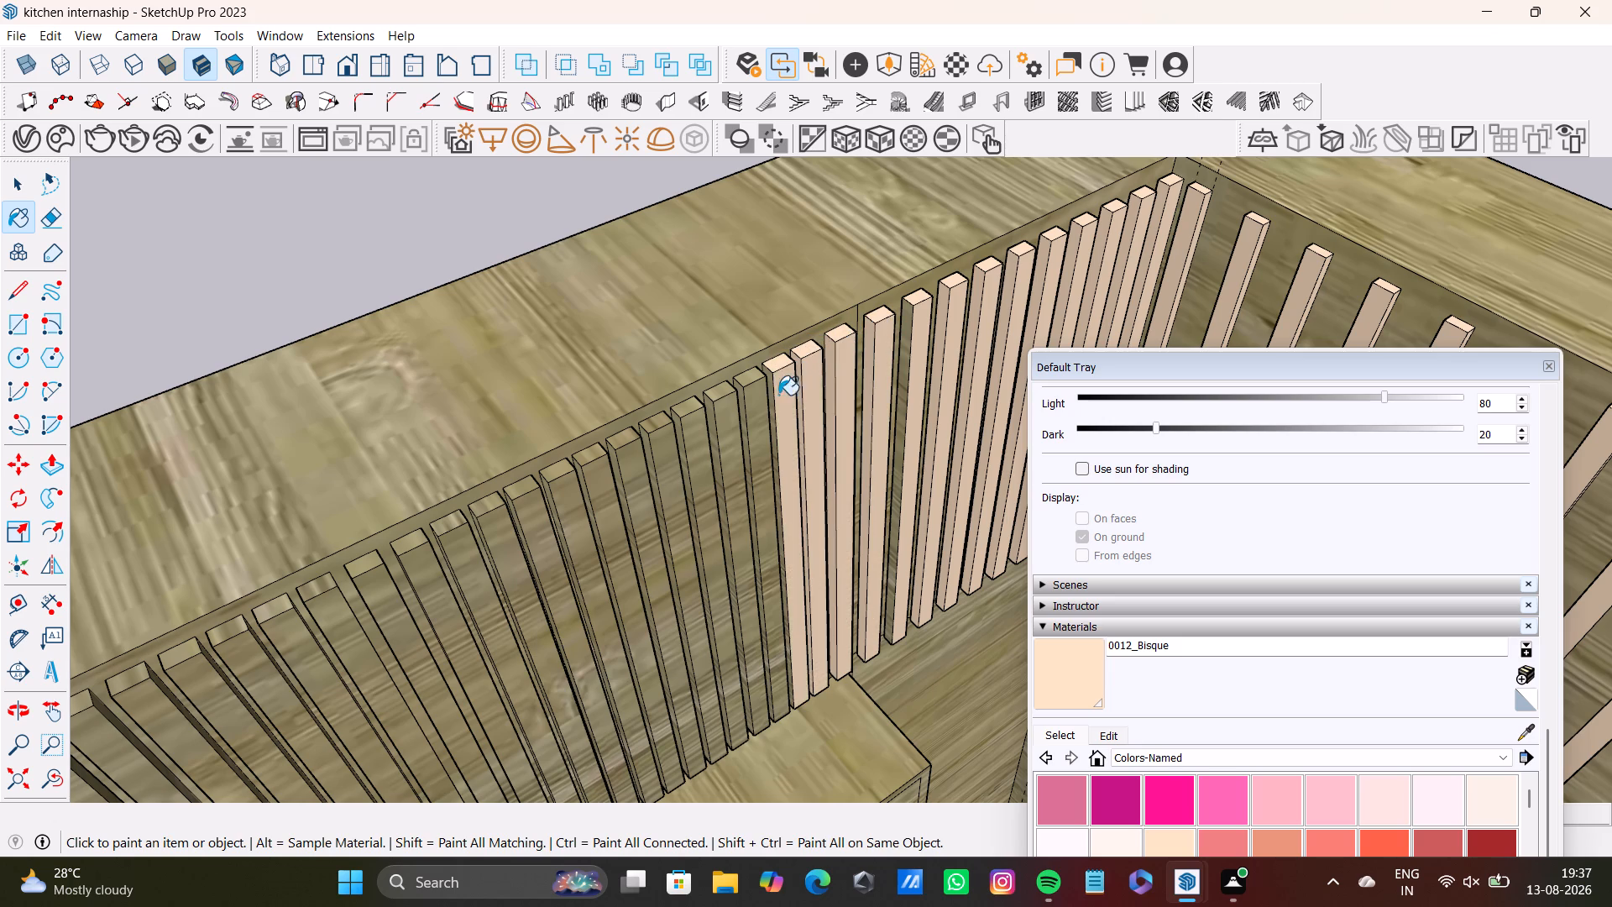
pyautogui.click(767, 381)
# Paint every visible face of the next two slats above the wall cabinet with 0012_Bisque, including their narrow tops.
pyautogui.click(761, 380)
pyautogui.click(760, 396)
pyautogui.click(745, 376)
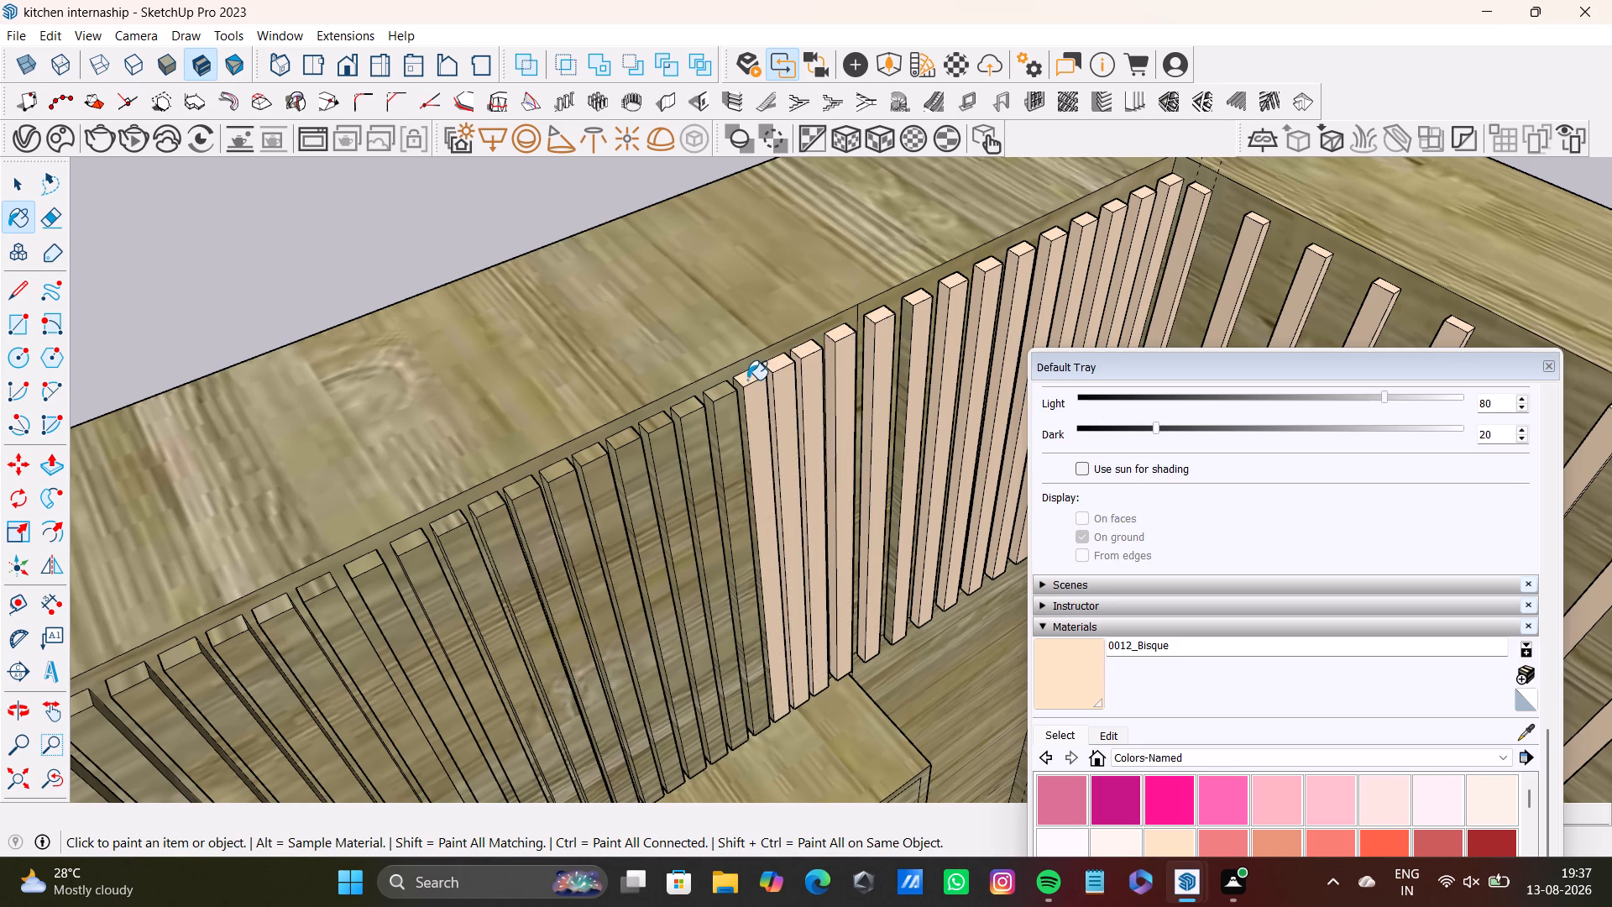
pyautogui.click(739, 388)
pyautogui.click(720, 397)
pyautogui.click(720, 417)
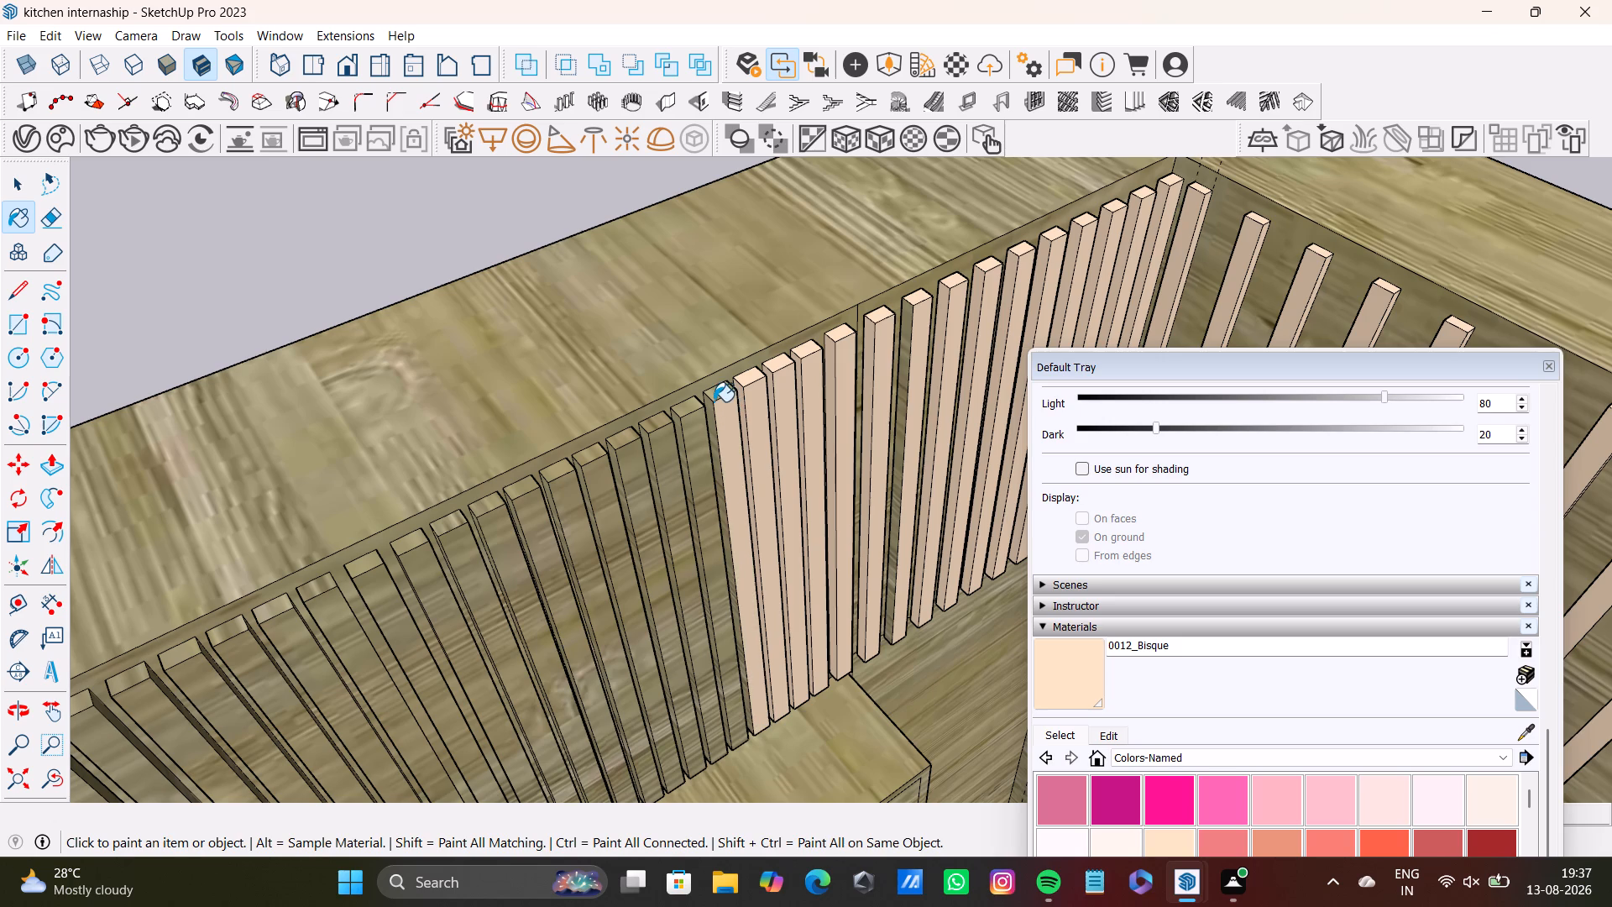
pyautogui.click(714, 401)
pyautogui.click(716, 399)
pyautogui.click(709, 410)
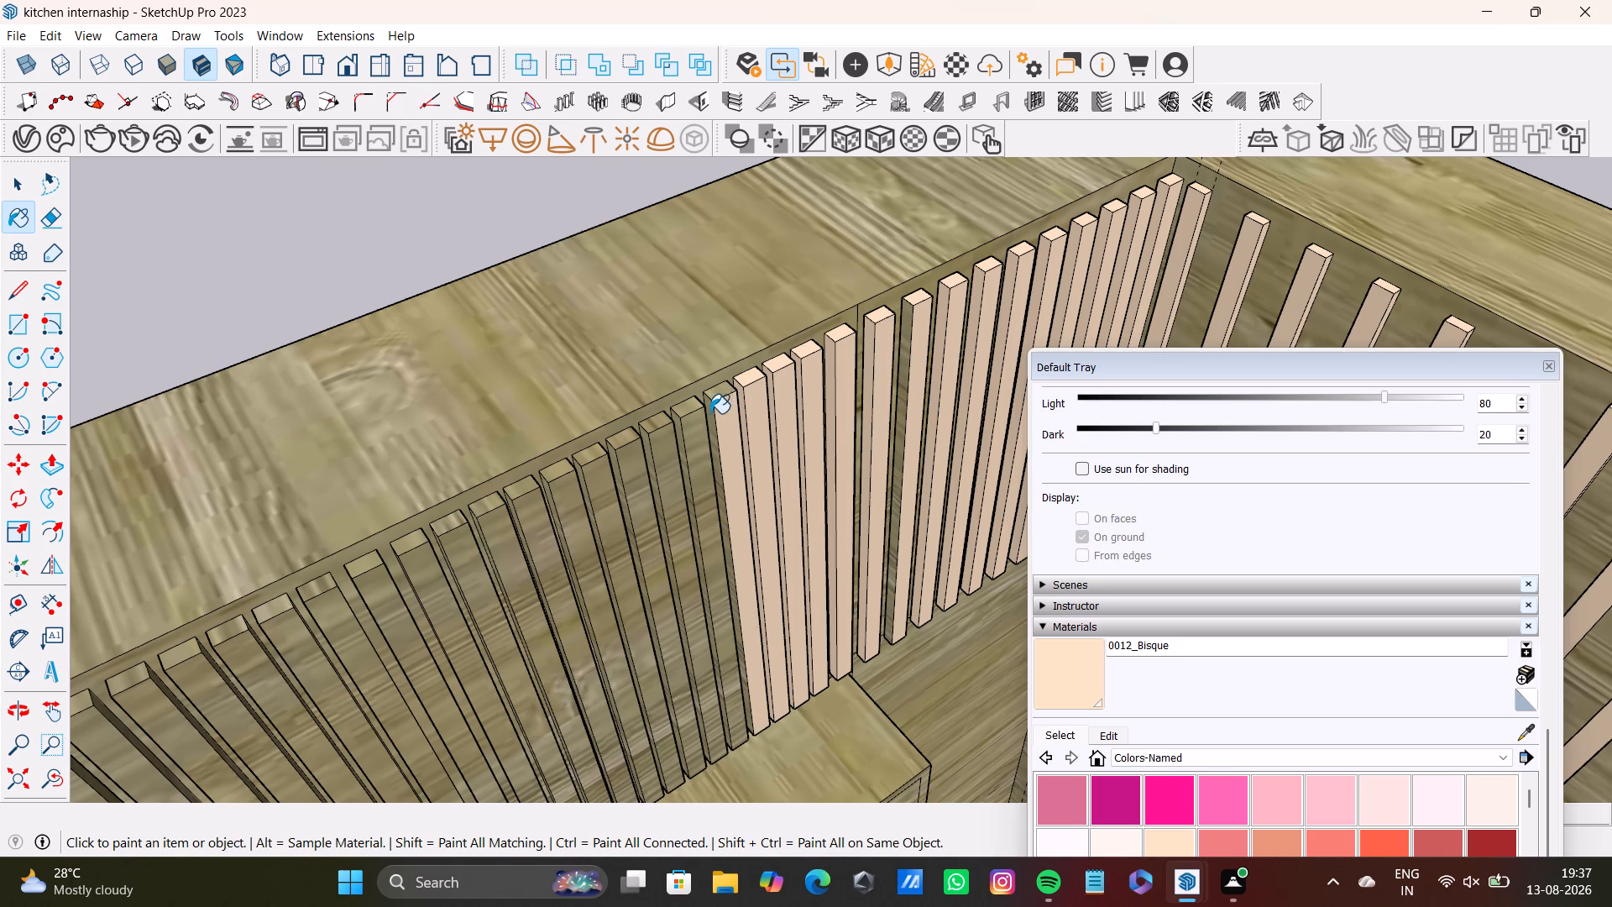
pyautogui.click(709, 413)
pyautogui.click(711, 399)
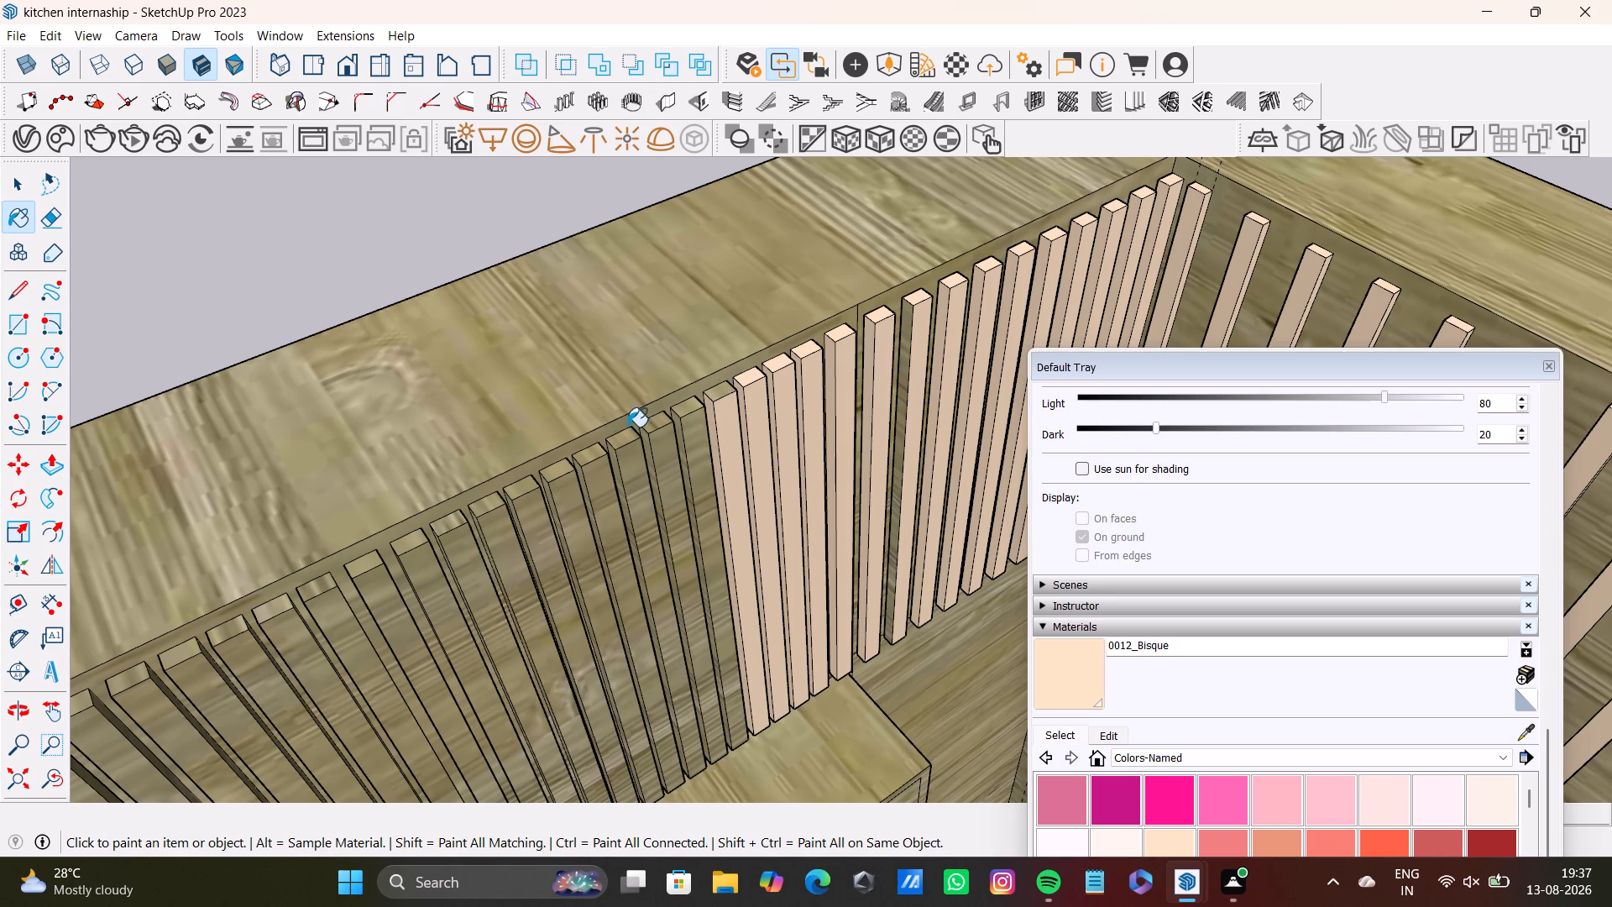
pyautogui.click(725, 391)
# Paint the top, front and side faces of the following two slats in the row with 0012_Bisque.
pyautogui.click(690, 408)
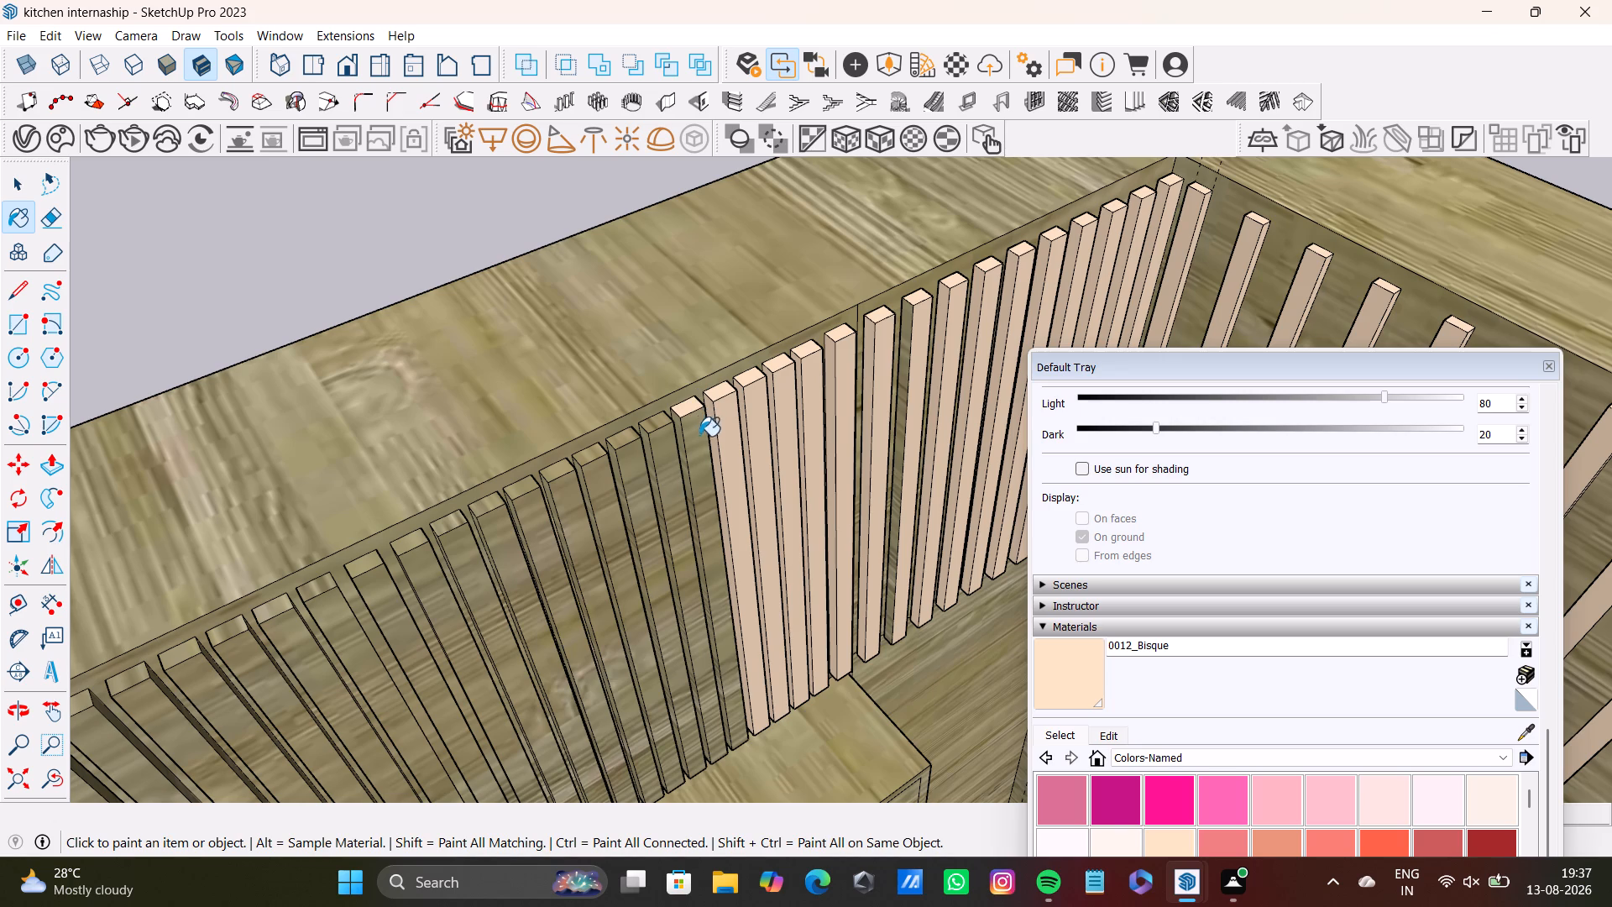
pyautogui.click(699, 438)
pyautogui.click(676, 429)
pyautogui.click(677, 438)
pyautogui.scroll(4, 677, 438)
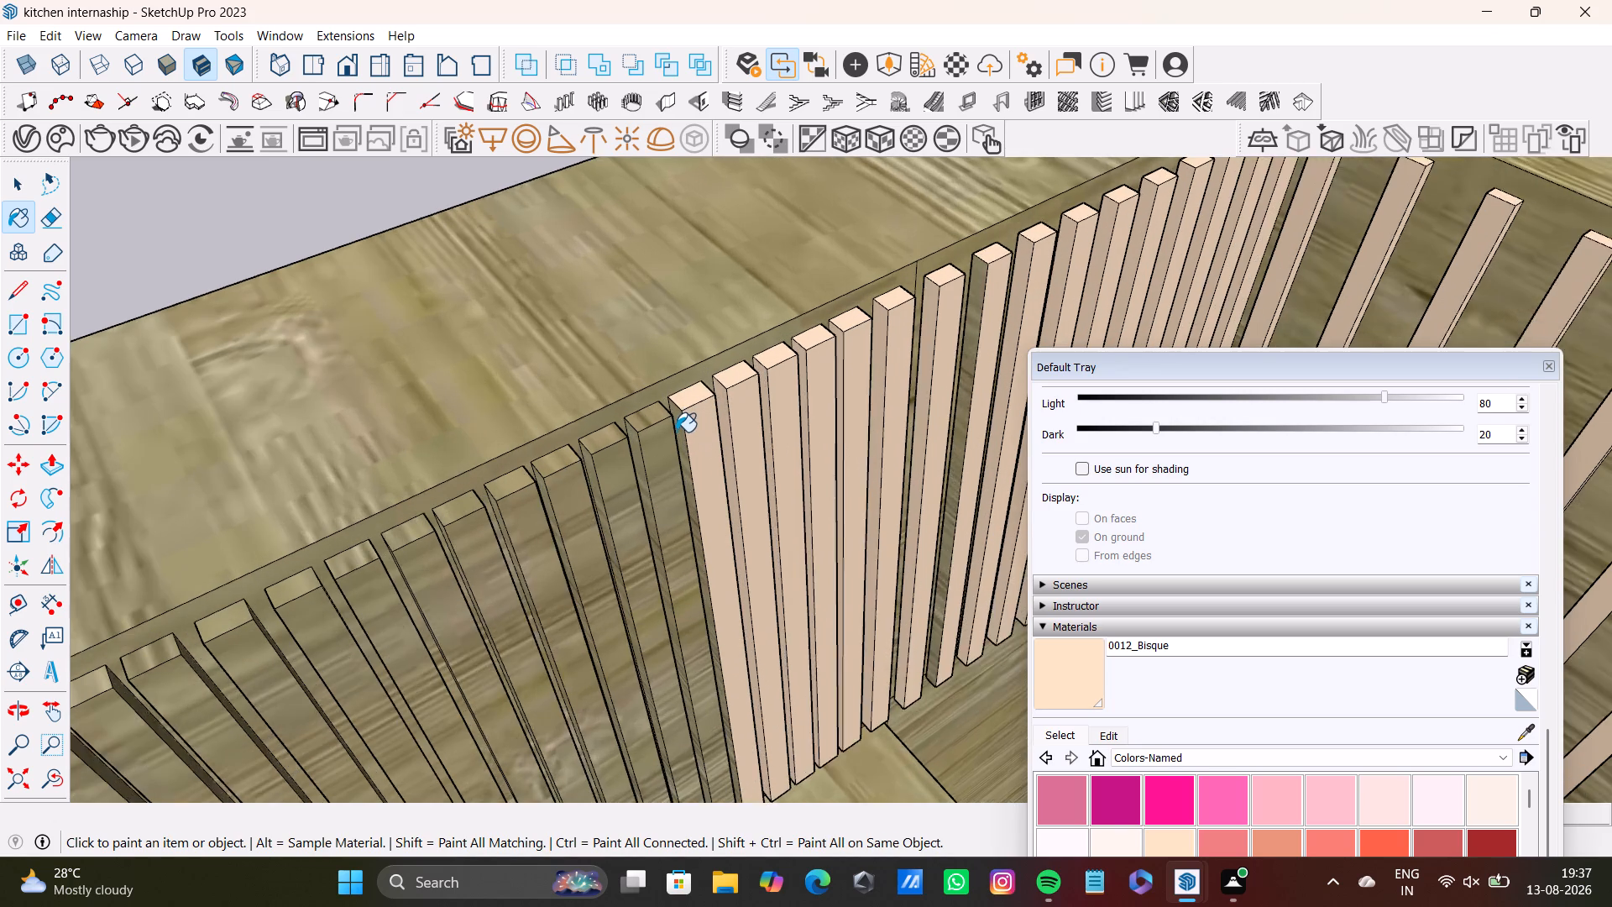
pyautogui.scroll(2, 676, 432)
pyautogui.click(683, 420)
pyautogui.click(642, 419)
pyautogui.click(657, 468)
pyautogui.click(616, 454)
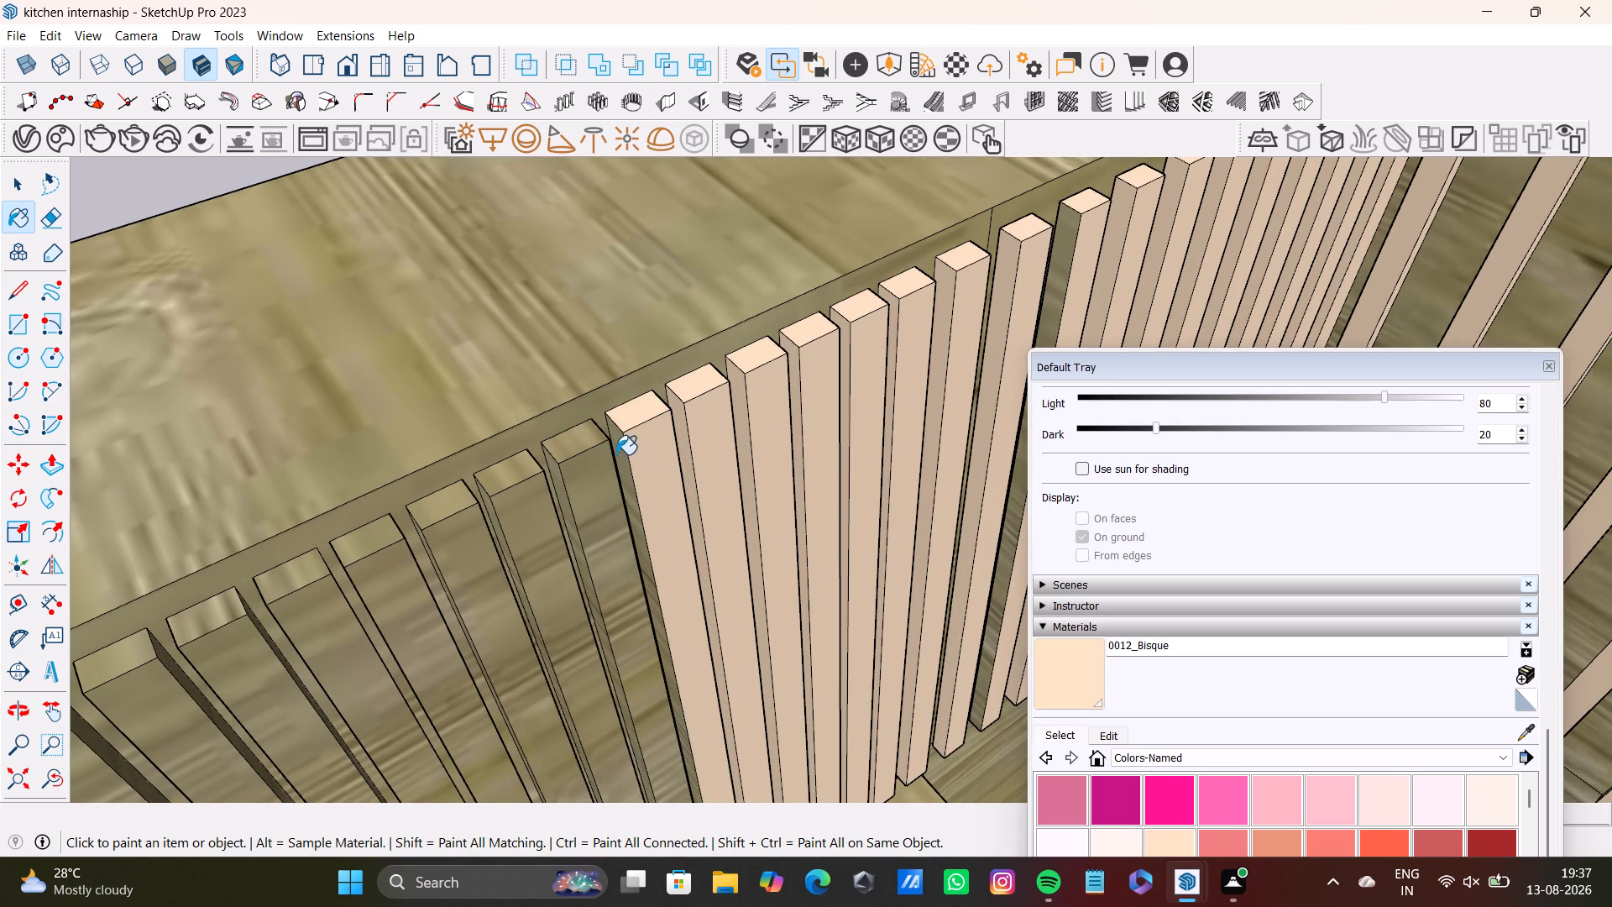
# Apply 0012_Bisque to all visible faces of the next three unpainted slats along the wall.
pyautogui.click(577, 449)
pyautogui.click(600, 508)
pyautogui.click(554, 491)
pyautogui.click(559, 491)
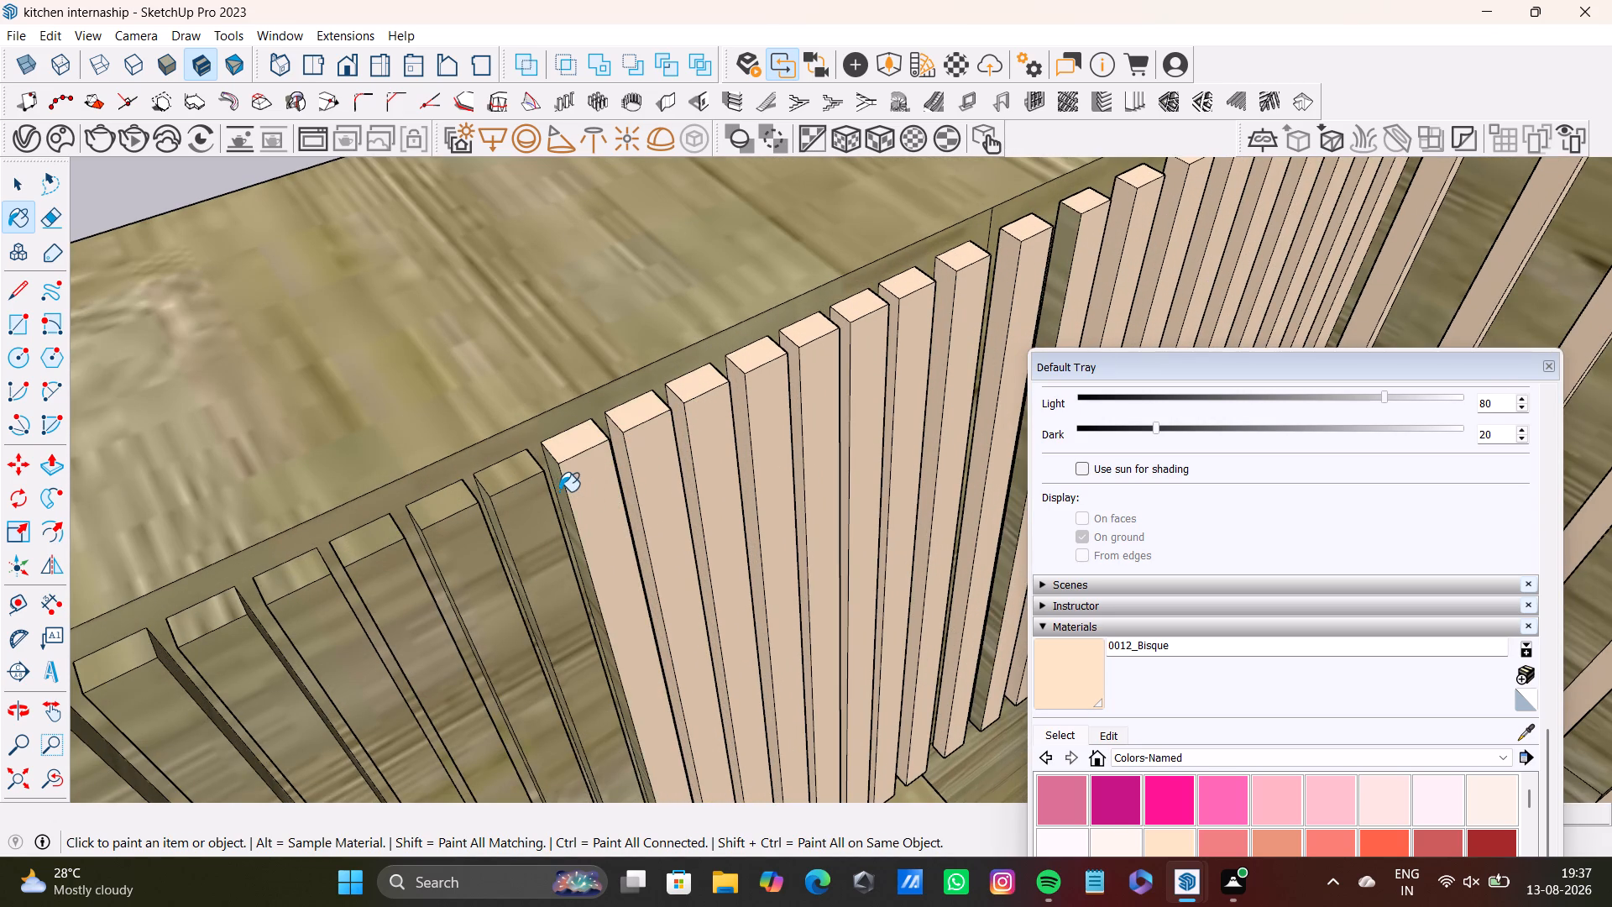
pyautogui.click(522, 476)
pyautogui.click(536, 510)
pyautogui.click(489, 520)
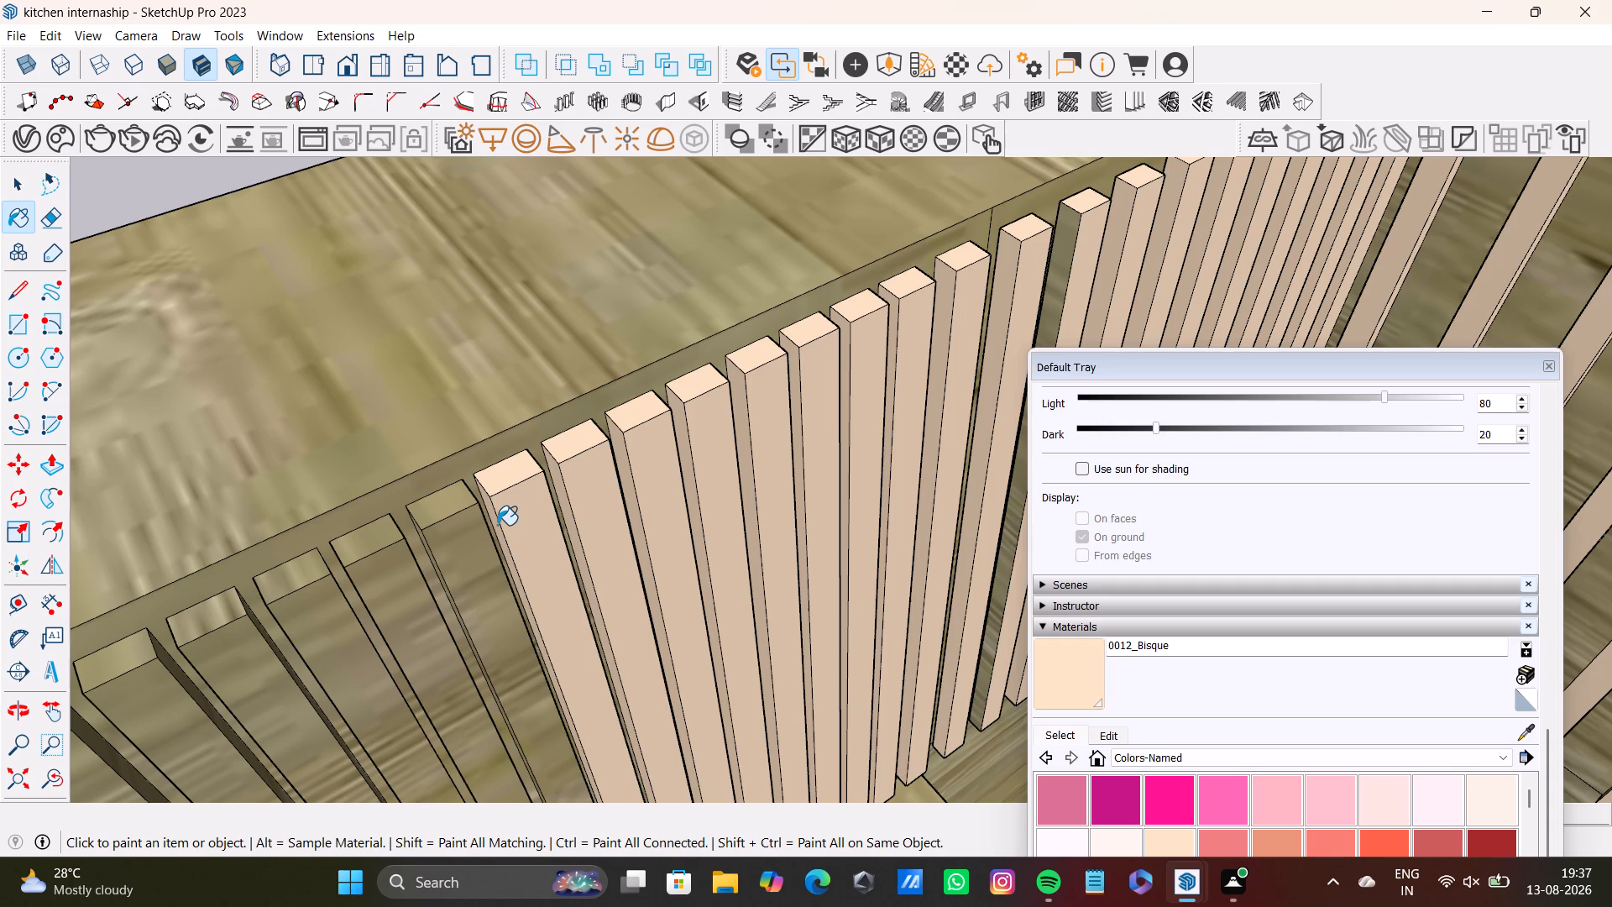
pyautogui.keyDown('shift'); pyautogui.moveTo(497, 525); pyautogui.dragTo(714, 460, button='middle'); pyautogui.keyUp('shift')
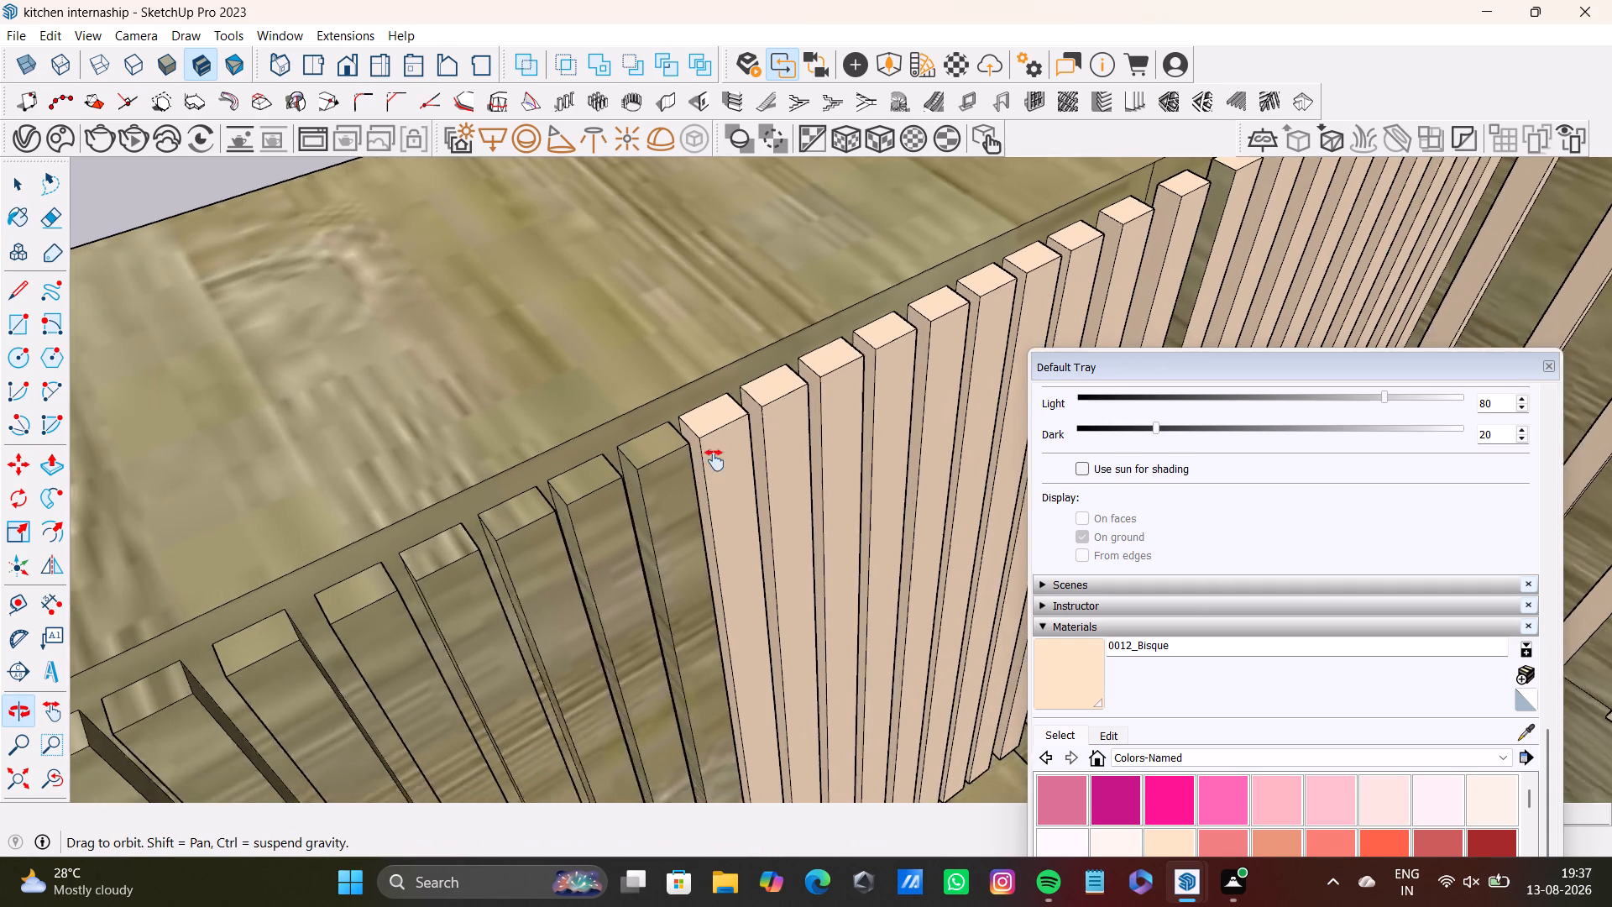
pyautogui.keyDown('shift'); pyautogui.moveTo(714, 460); pyautogui.dragTo(877, 384, button='middle'); pyautogui.keyUp('shift')
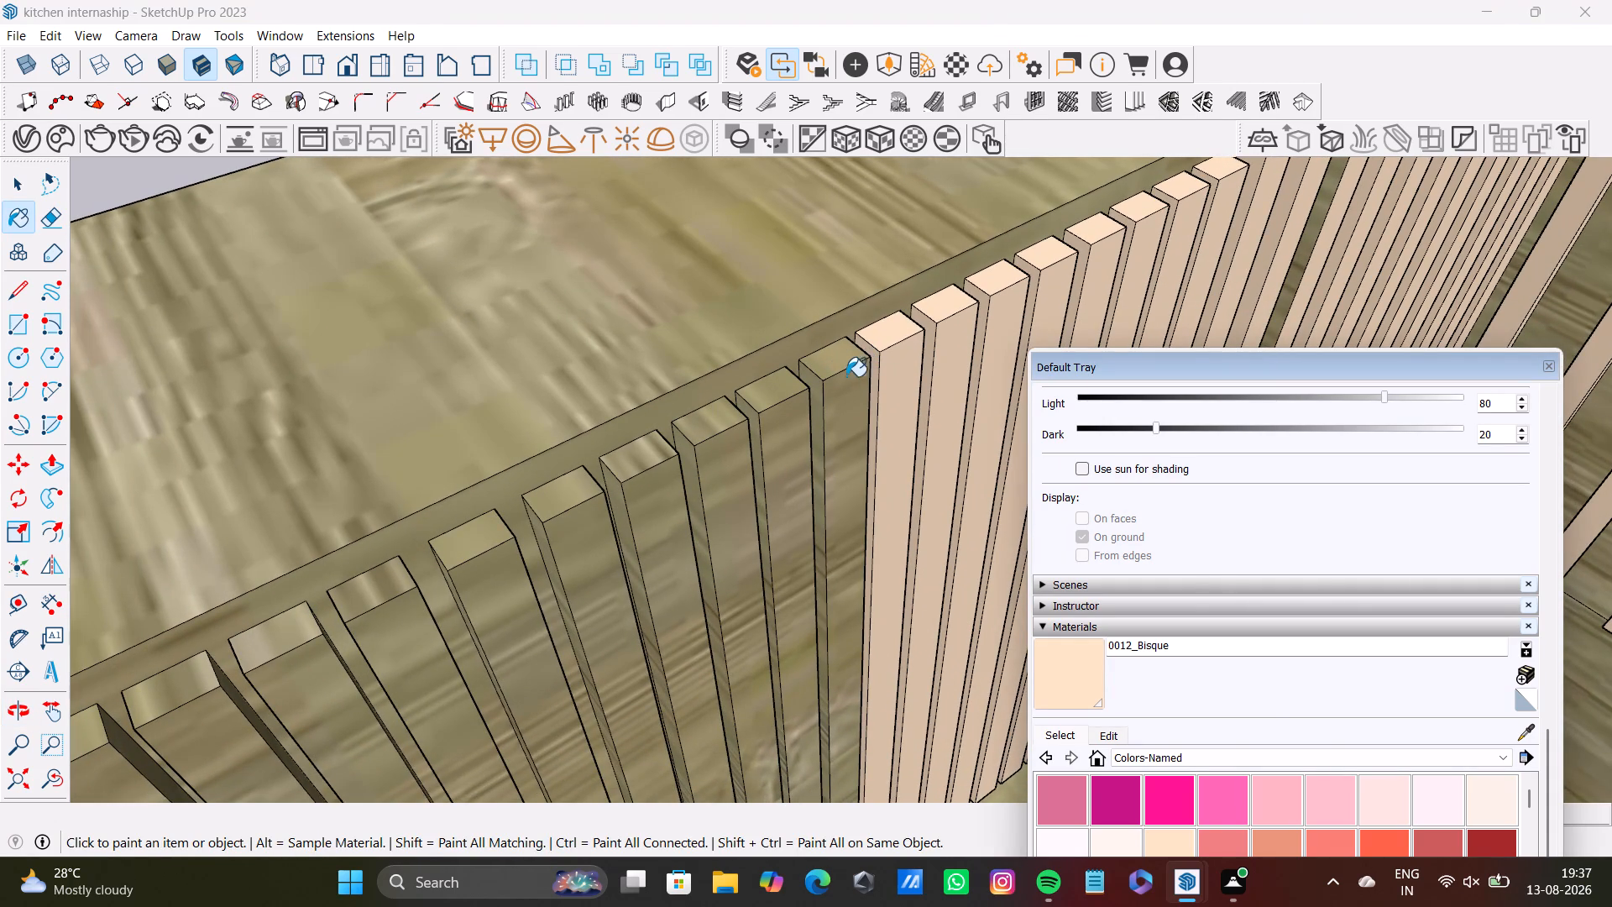
pyautogui.click(837, 367)
pyautogui.click(850, 401)
pyautogui.click(812, 390)
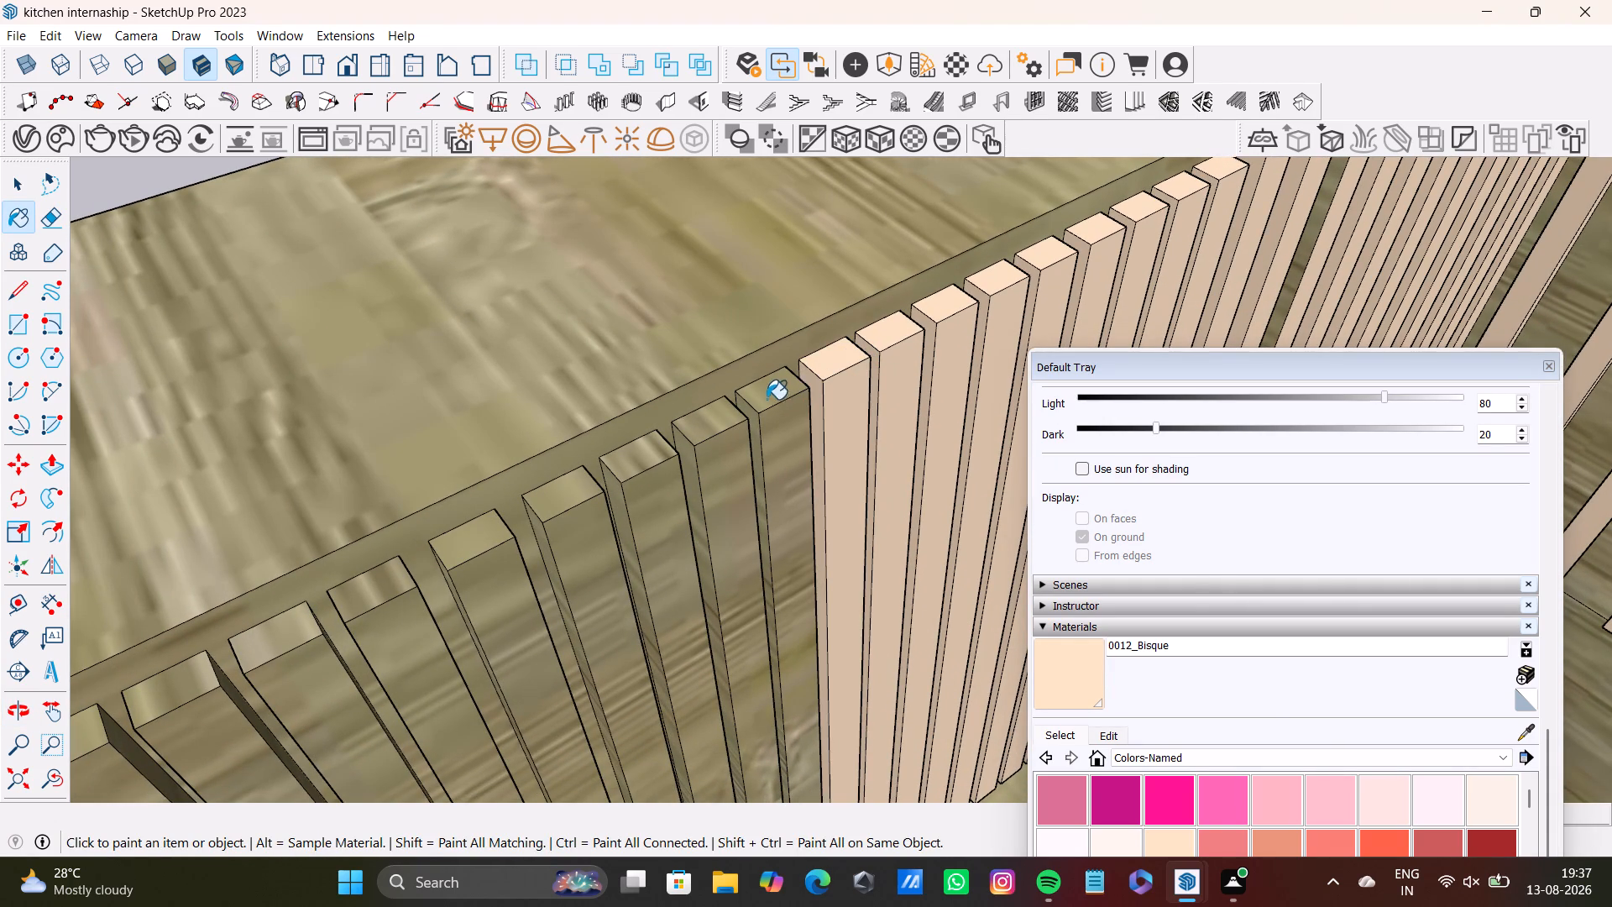
# Paint the tops, fronts and sides of another three consecutive slats with 0012_Bisque.
pyautogui.click(767, 399)
pyautogui.click(772, 430)
pyautogui.click(746, 428)
pyautogui.click(725, 425)
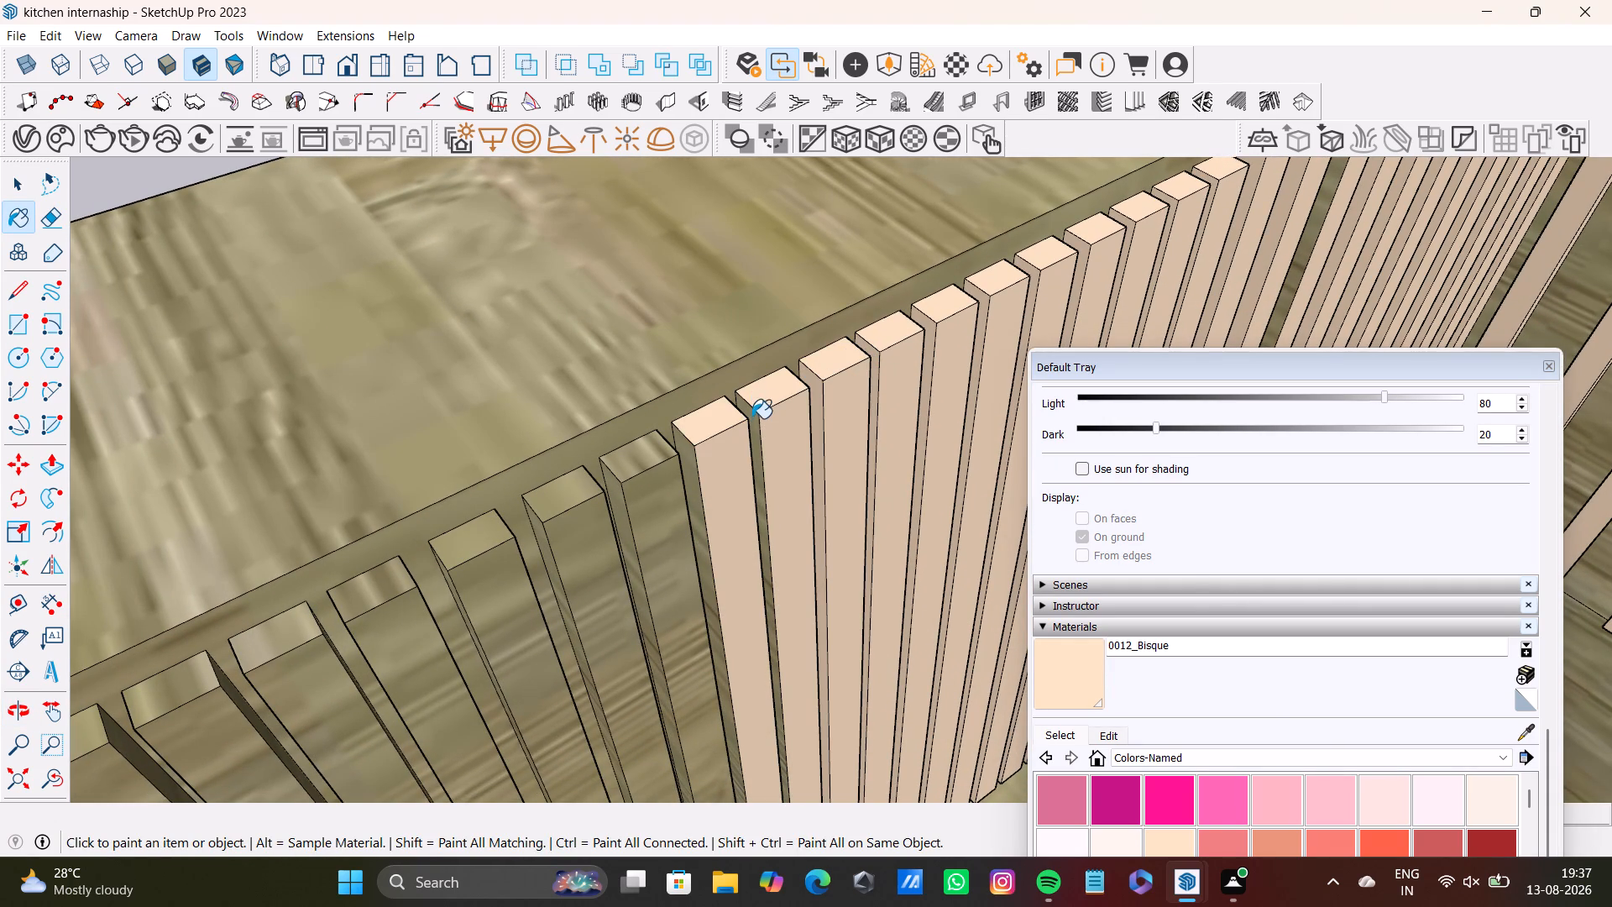
pyautogui.click(751, 422)
pyautogui.click(637, 458)
pyautogui.click(685, 447)
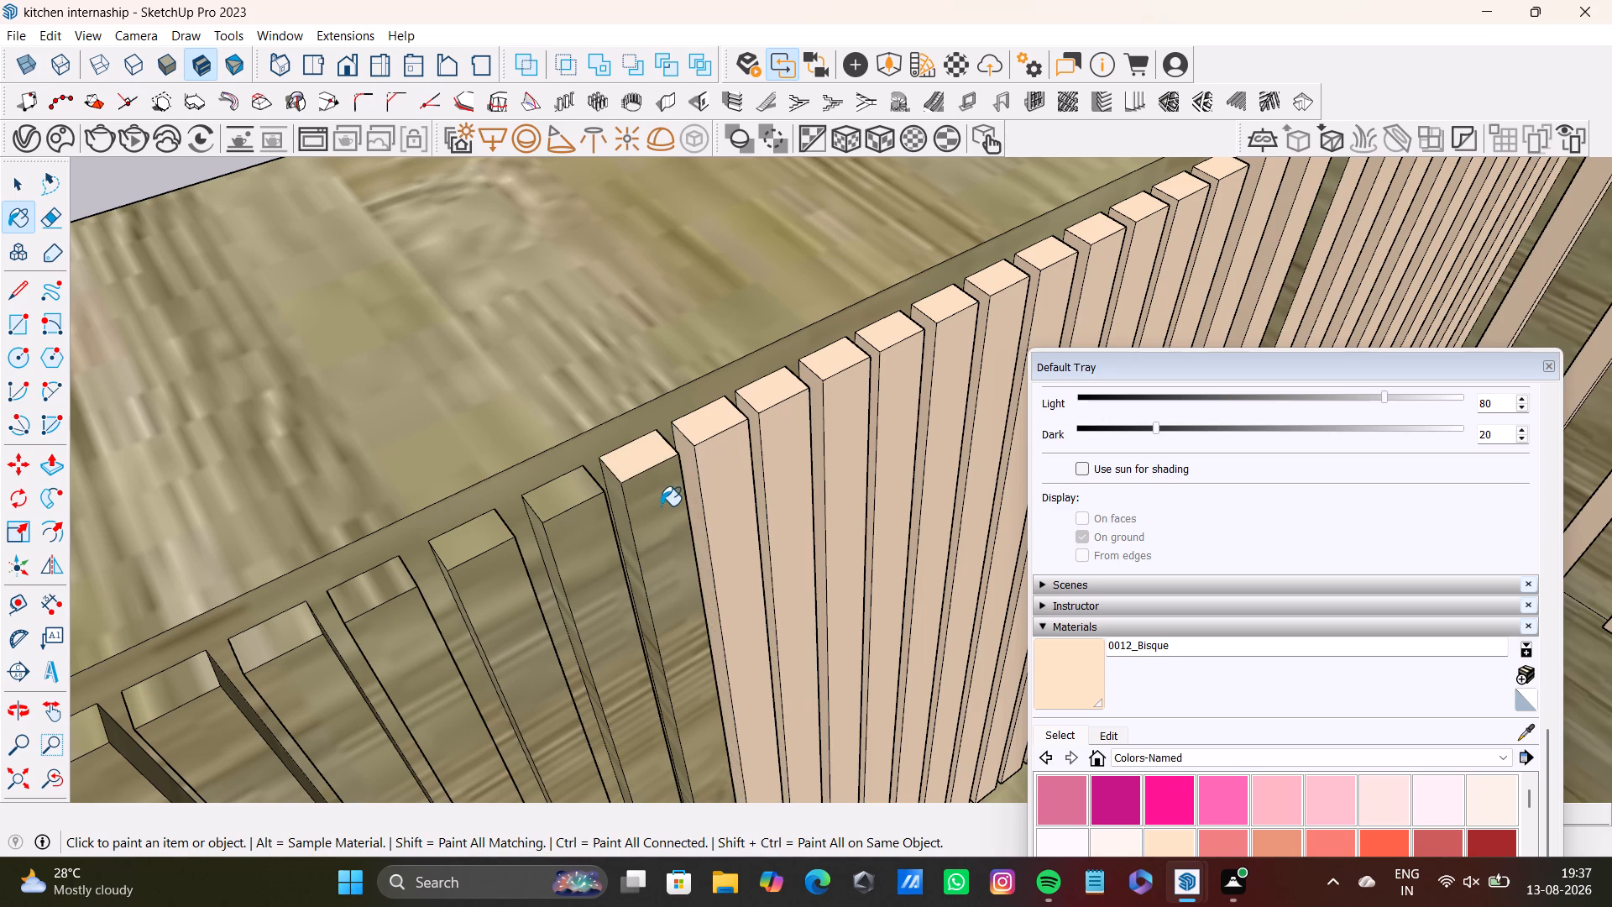
pyautogui.click(661, 506)
pyautogui.click(620, 499)
# Paint the next two slats with 0012_Bisque, covering their tops, fronts and narrow side faces.
pyautogui.click(572, 500)
pyautogui.click(577, 542)
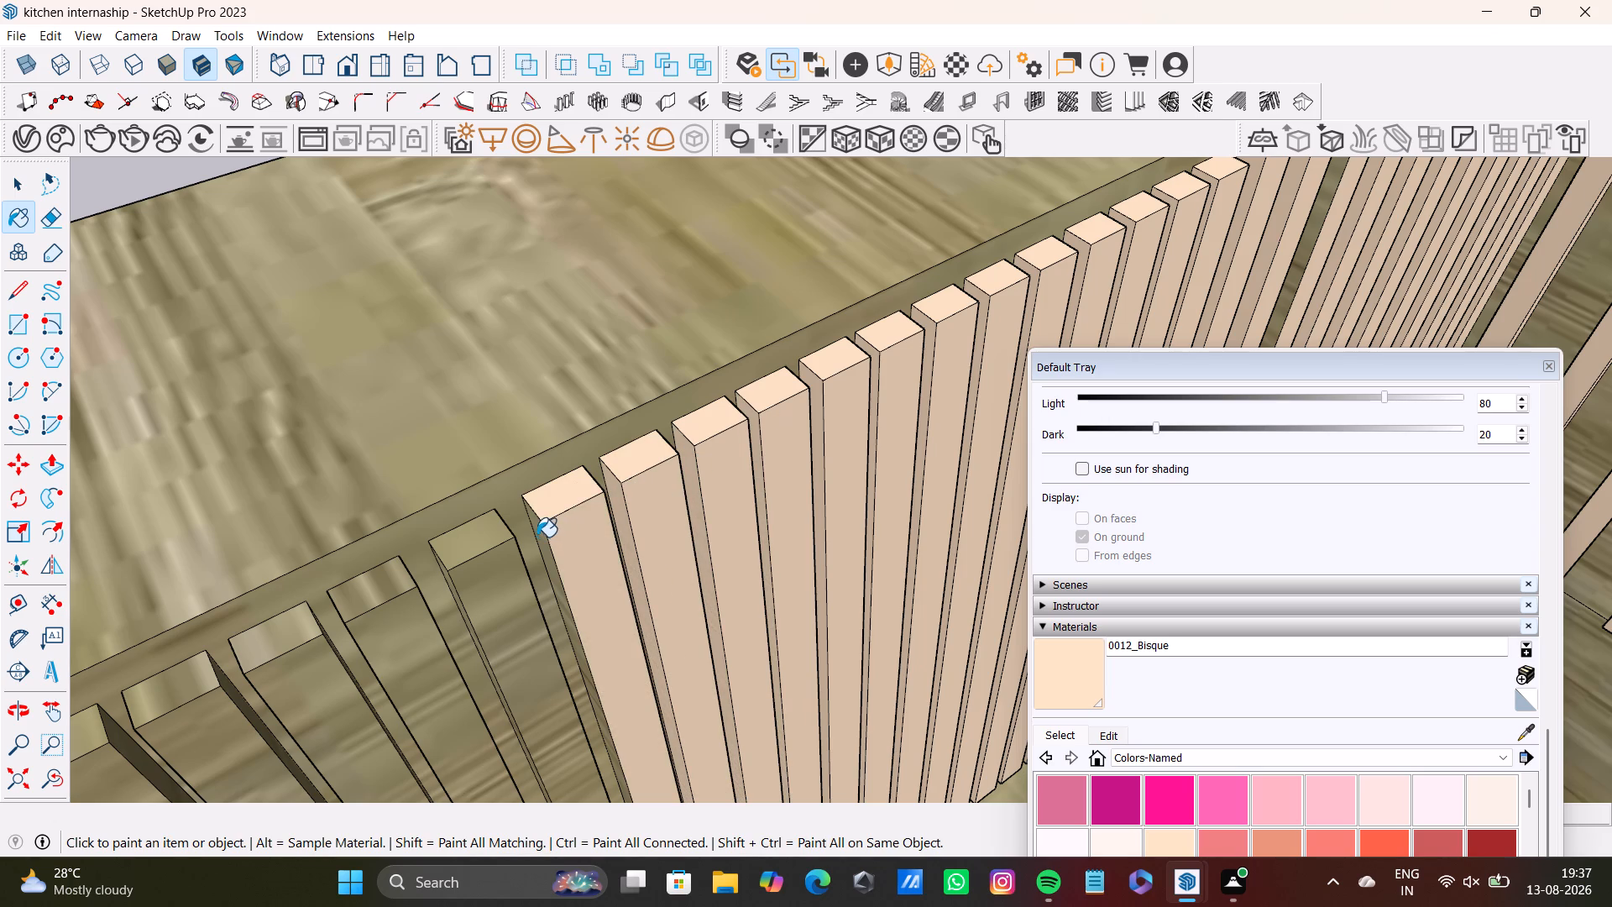
pyautogui.click(536, 537)
pyautogui.click(542, 540)
pyautogui.click(468, 552)
pyautogui.click(484, 583)
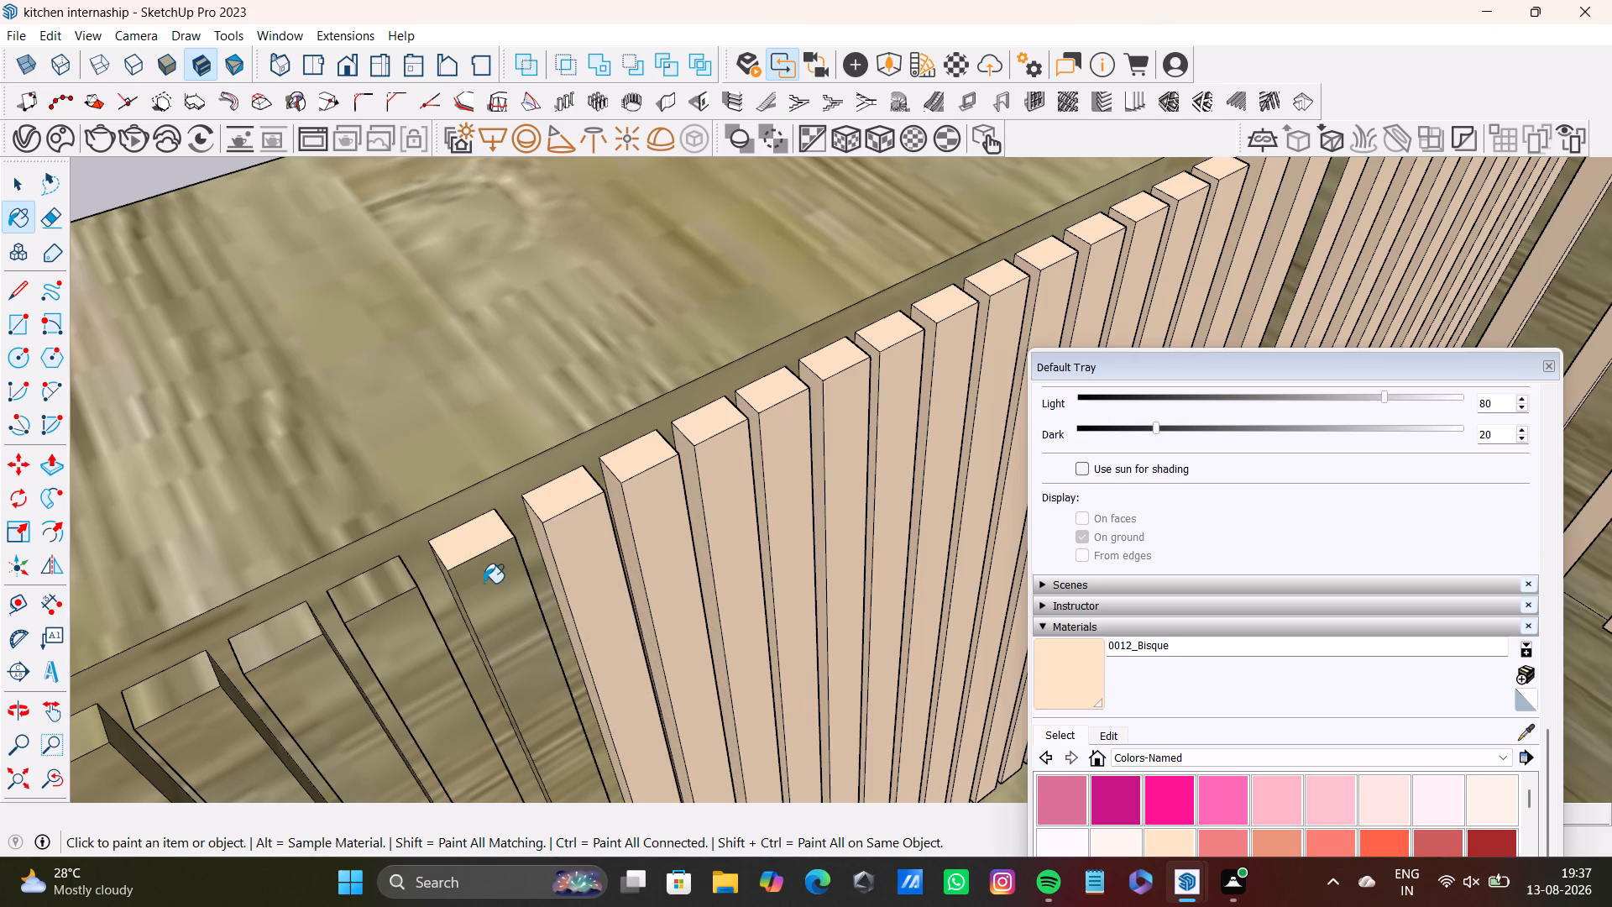
pyautogui.moveTo(458, 600); pyautogui.dragTo(592, 535, button='middle')
pyautogui.click(490, 634)
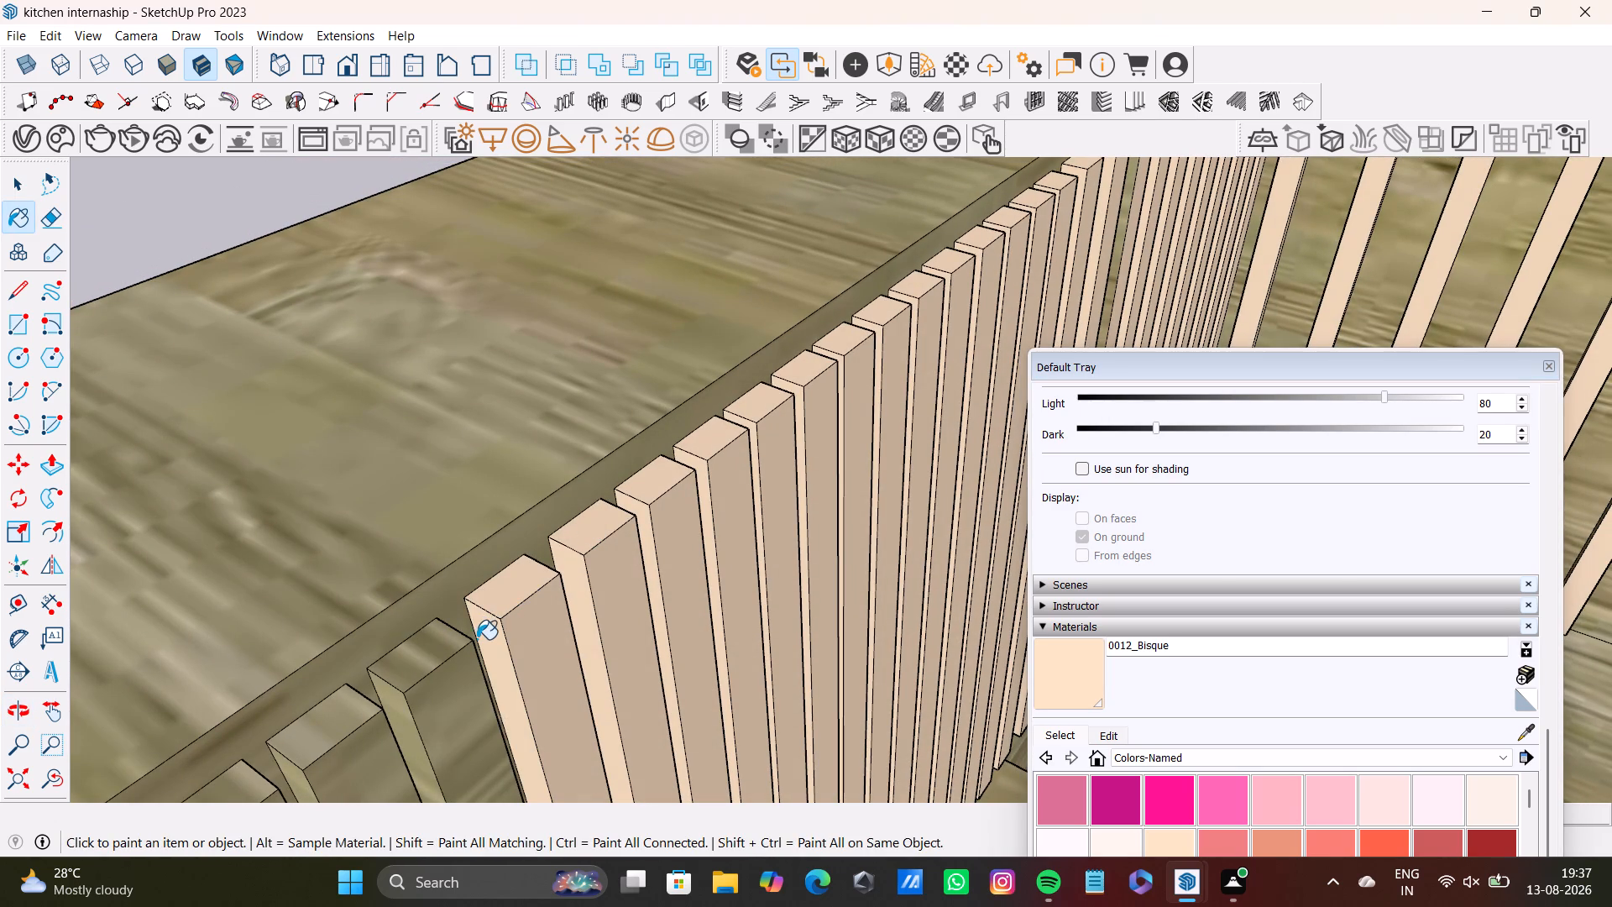
# Move farther along the row and apply 0012_Bisque to the top, side and front of the next three slats.
pyautogui.keyDown('shift'); pyautogui.moveTo(475, 630); pyautogui.dragTo(619, 364, button='middle'); pyautogui.keyUp('shift')
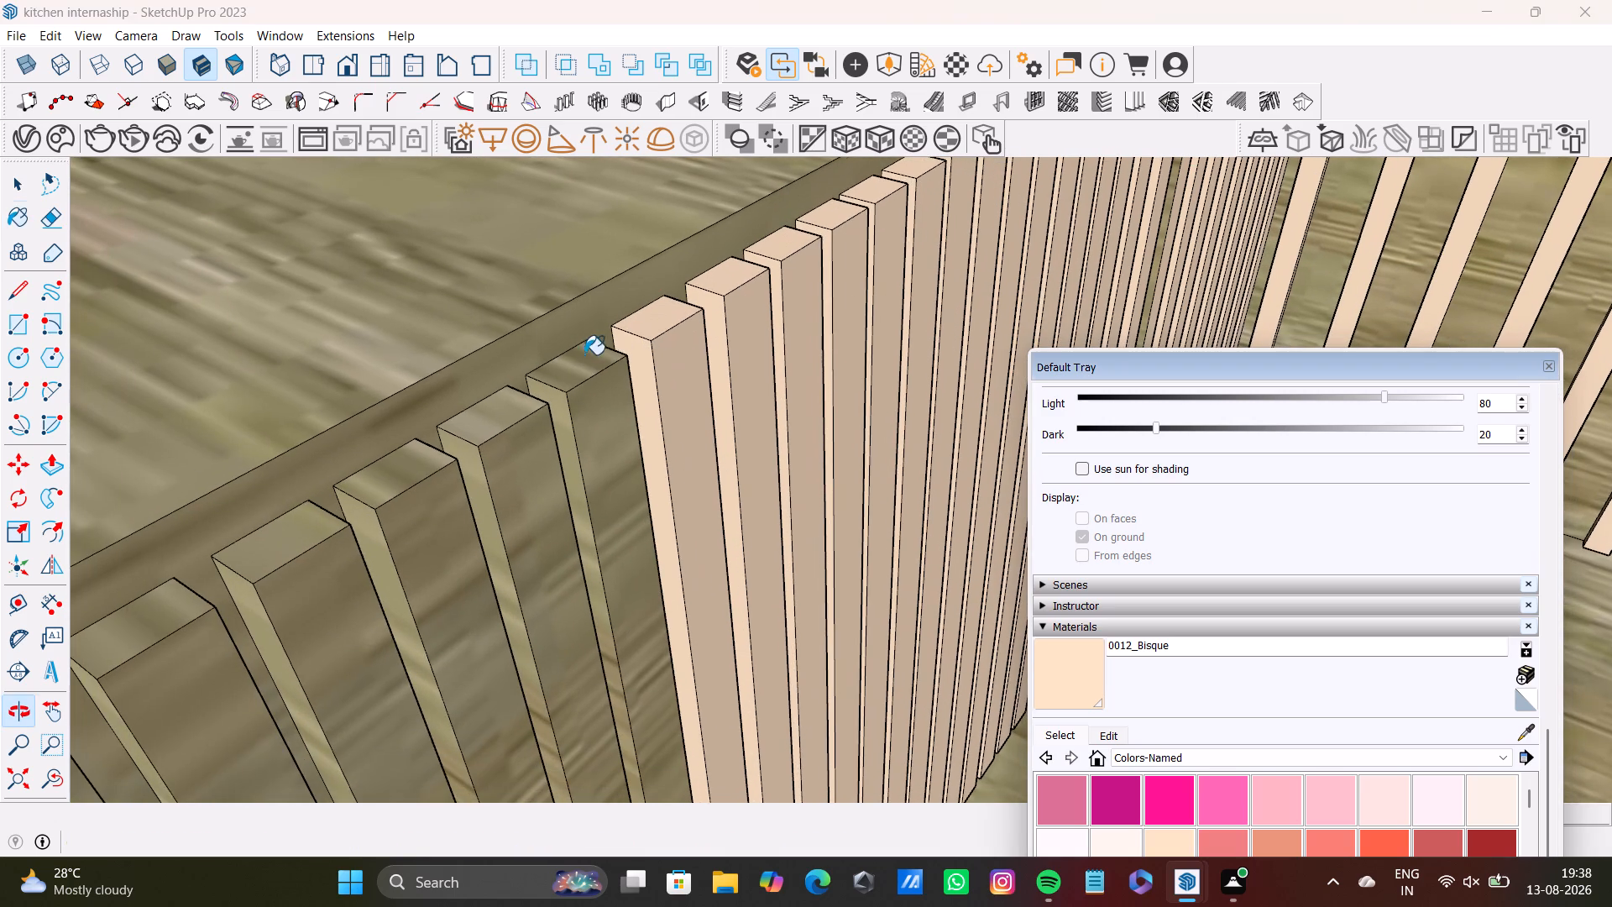
pyautogui.click(573, 375)
pyautogui.click(548, 403)
pyautogui.click(583, 418)
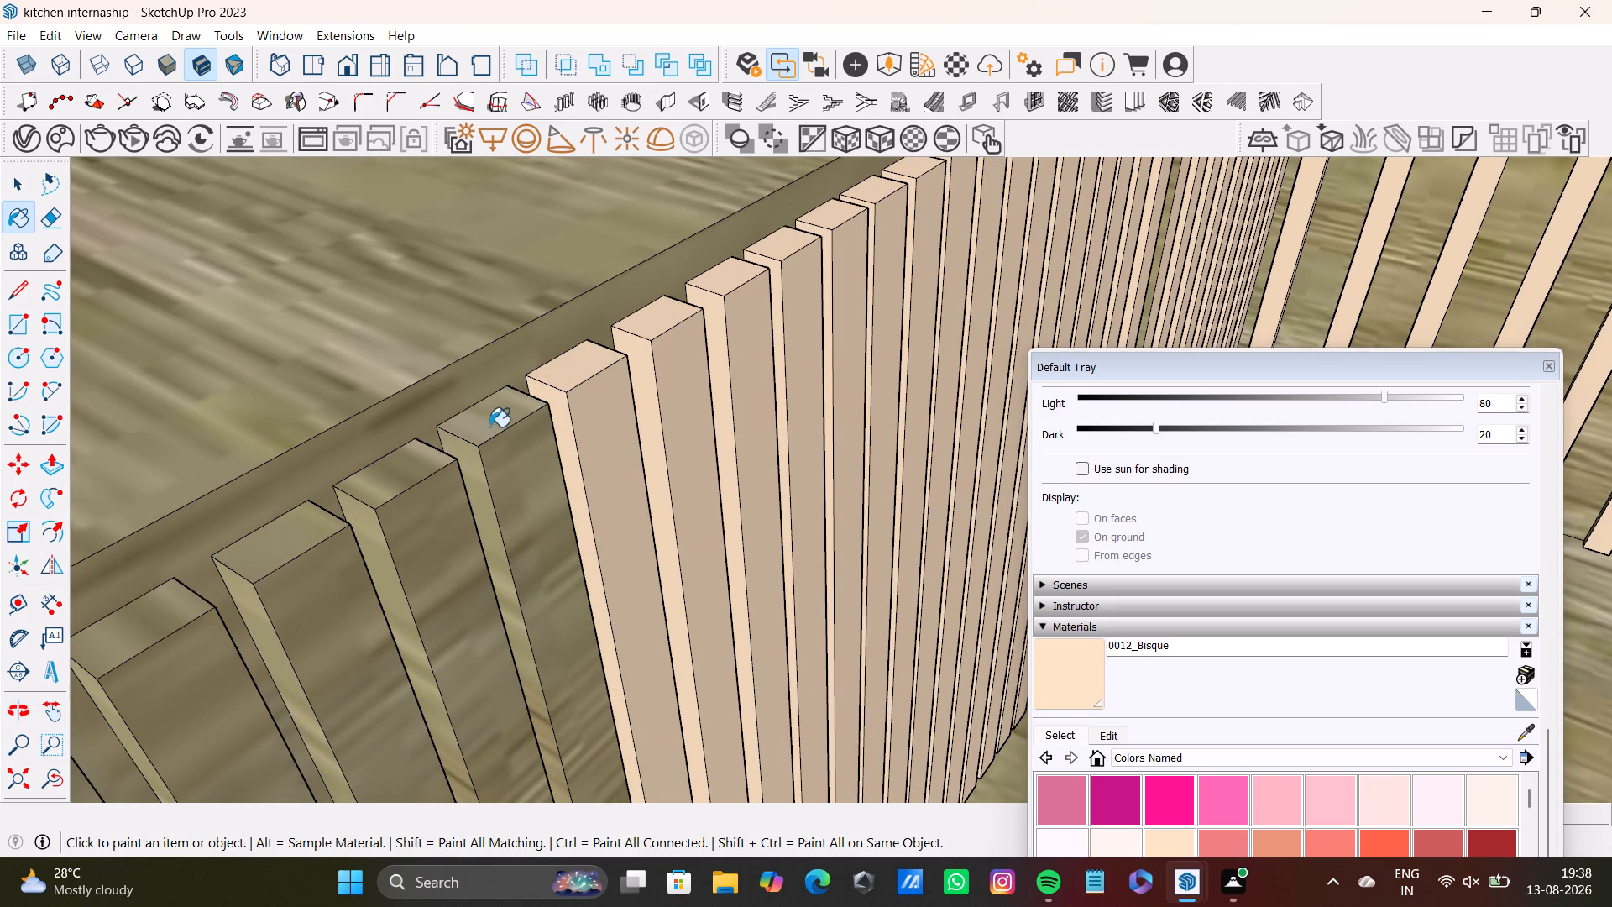
pyautogui.click(489, 426)
pyautogui.click(506, 462)
pyautogui.click(463, 461)
pyautogui.click(395, 484)
pyautogui.click(411, 528)
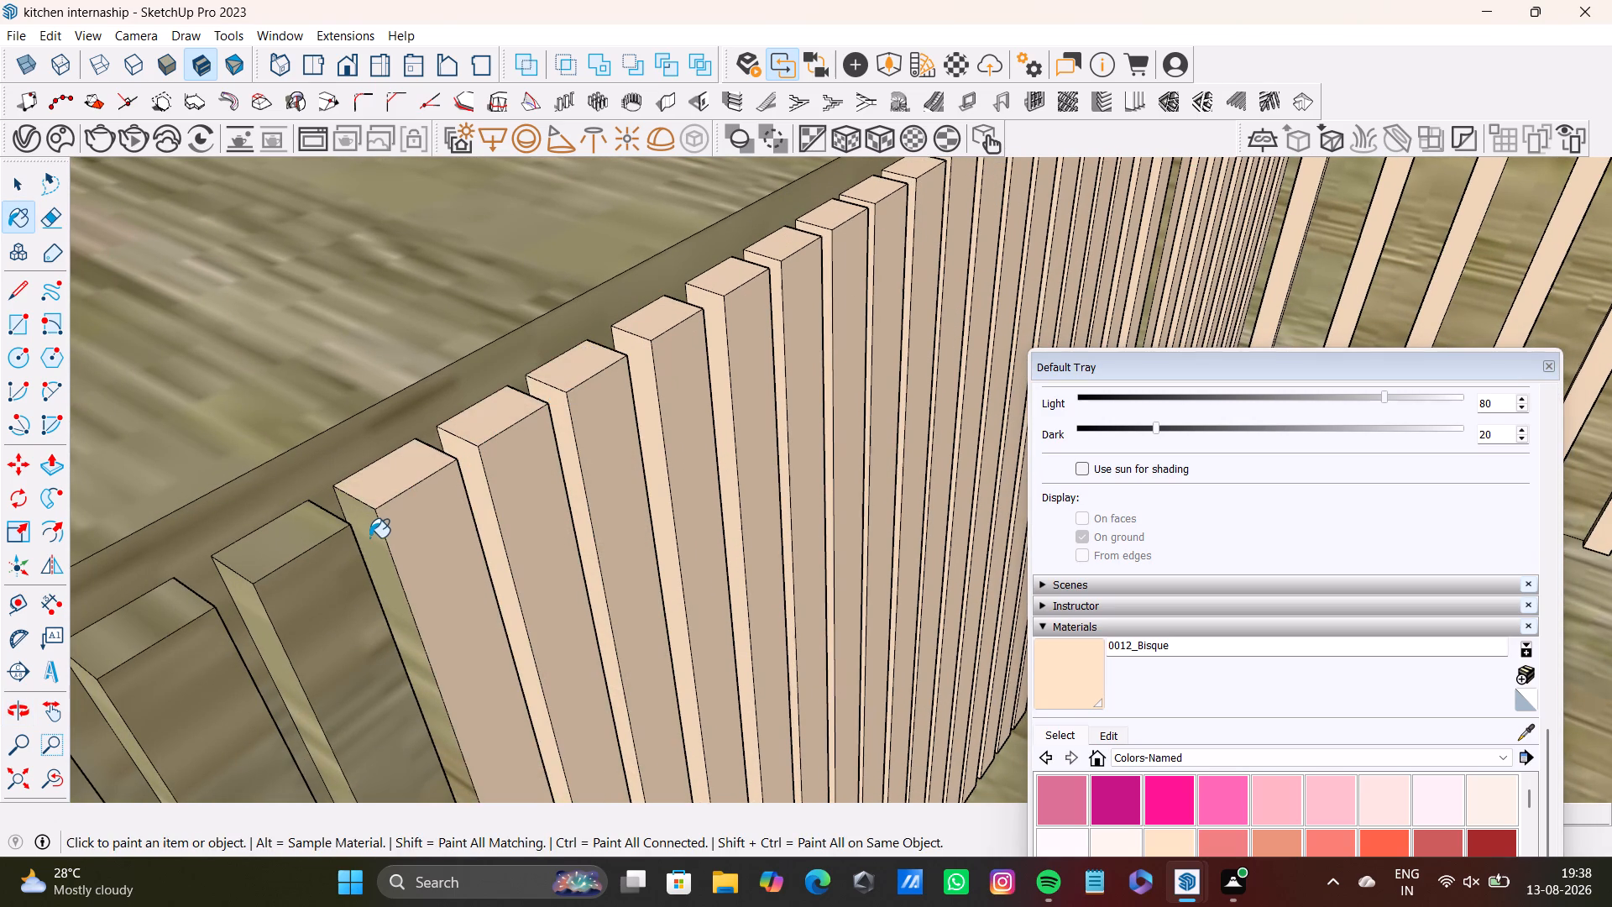
pyautogui.click(367, 537)
# Paint the top, front and side faces of the following two unpainted slats with 0012_Bisque.
pyautogui.keyDown('shift'); pyautogui.moveTo(372, 545); pyautogui.dragTo(584, 377, button='middle'); pyautogui.keyUp('shift')
pyautogui.click(536, 363)
pyautogui.click(547, 406)
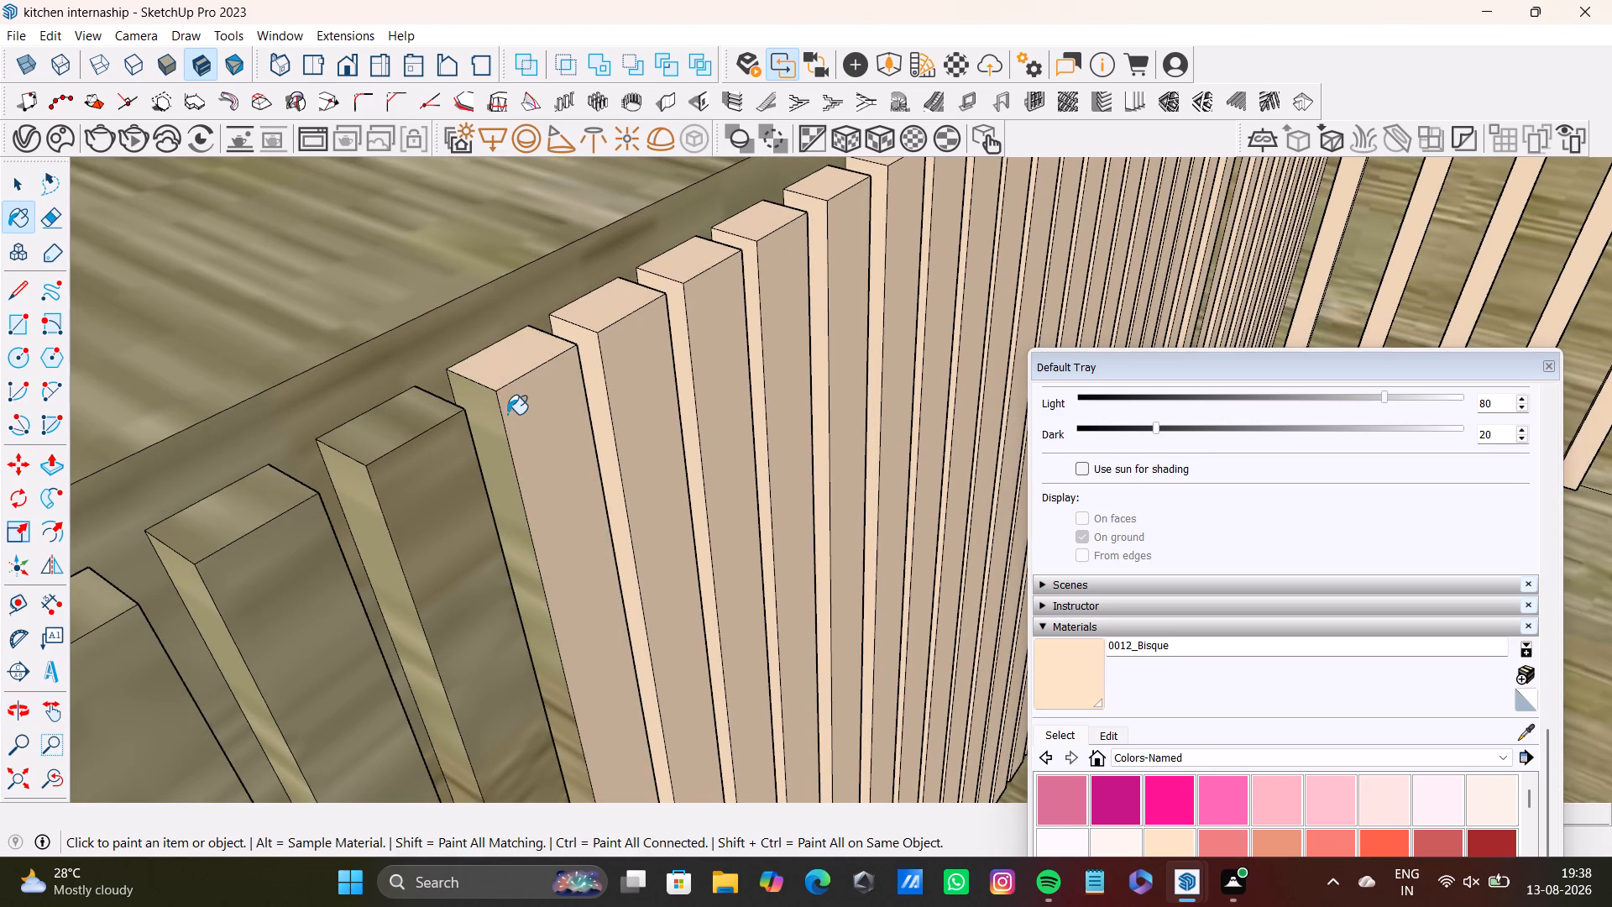
pyautogui.click(477, 414)
pyautogui.click(393, 426)
pyautogui.click(417, 493)
pyautogui.click(343, 493)
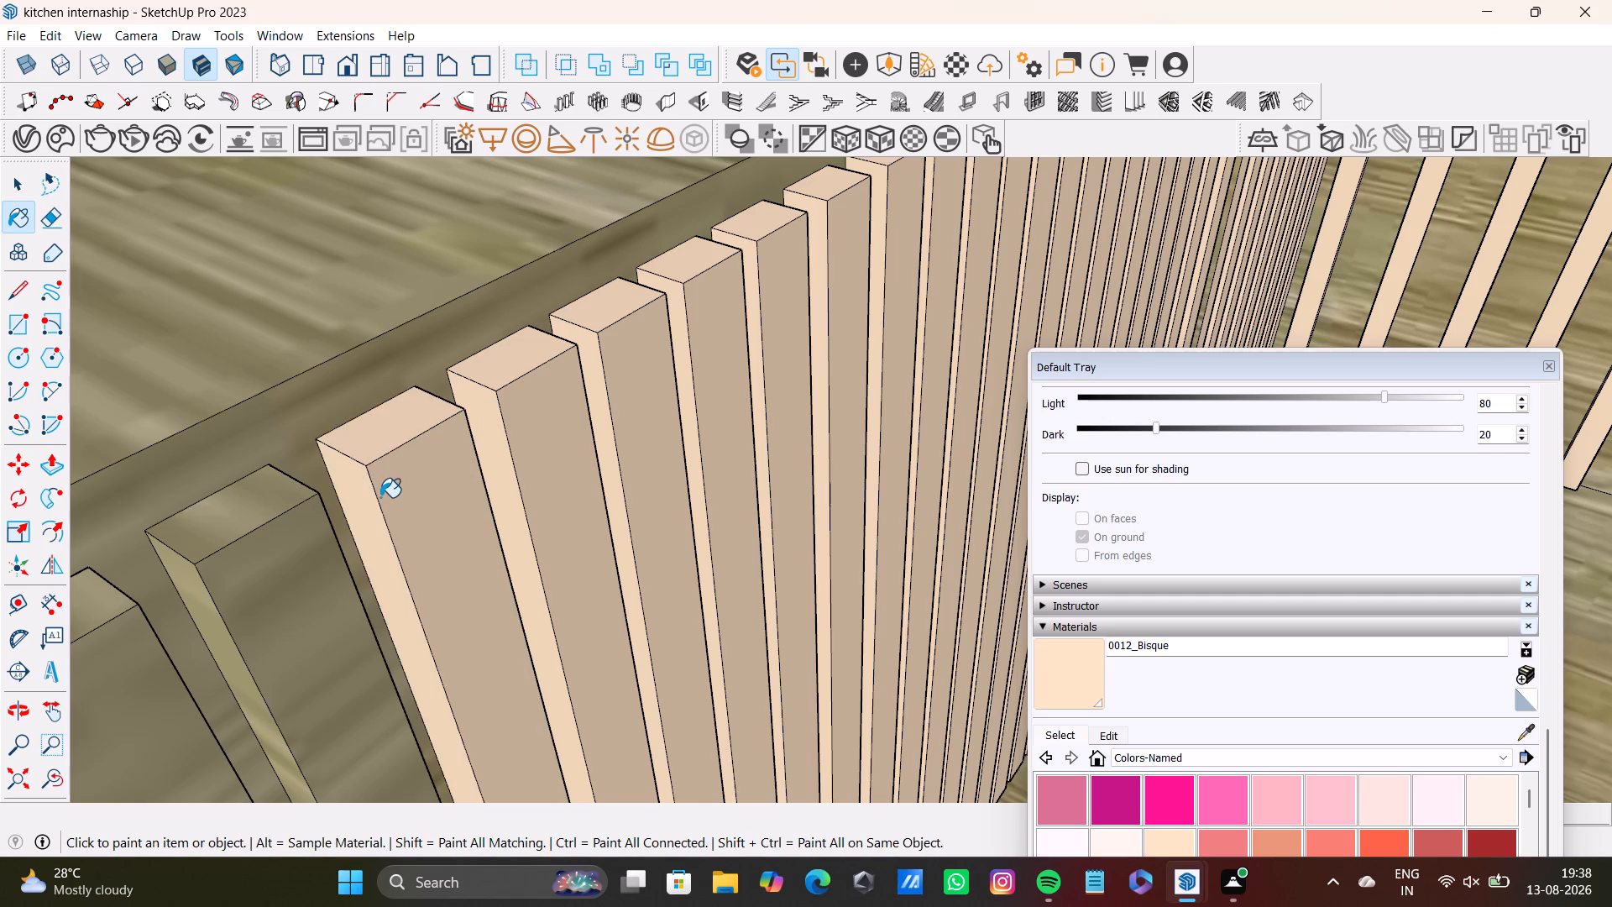
# Paint the top, front and side faces of the next three unpainted slats with 0012_Bisque.
pyautogui.scroll(-8, 380, 497)
pyautogui.moveTo(380, 497); pyautogui.dragTo(525, 449, button='middle')
pyautogui.click(463, 452)
pyautogui.click(491, 493)
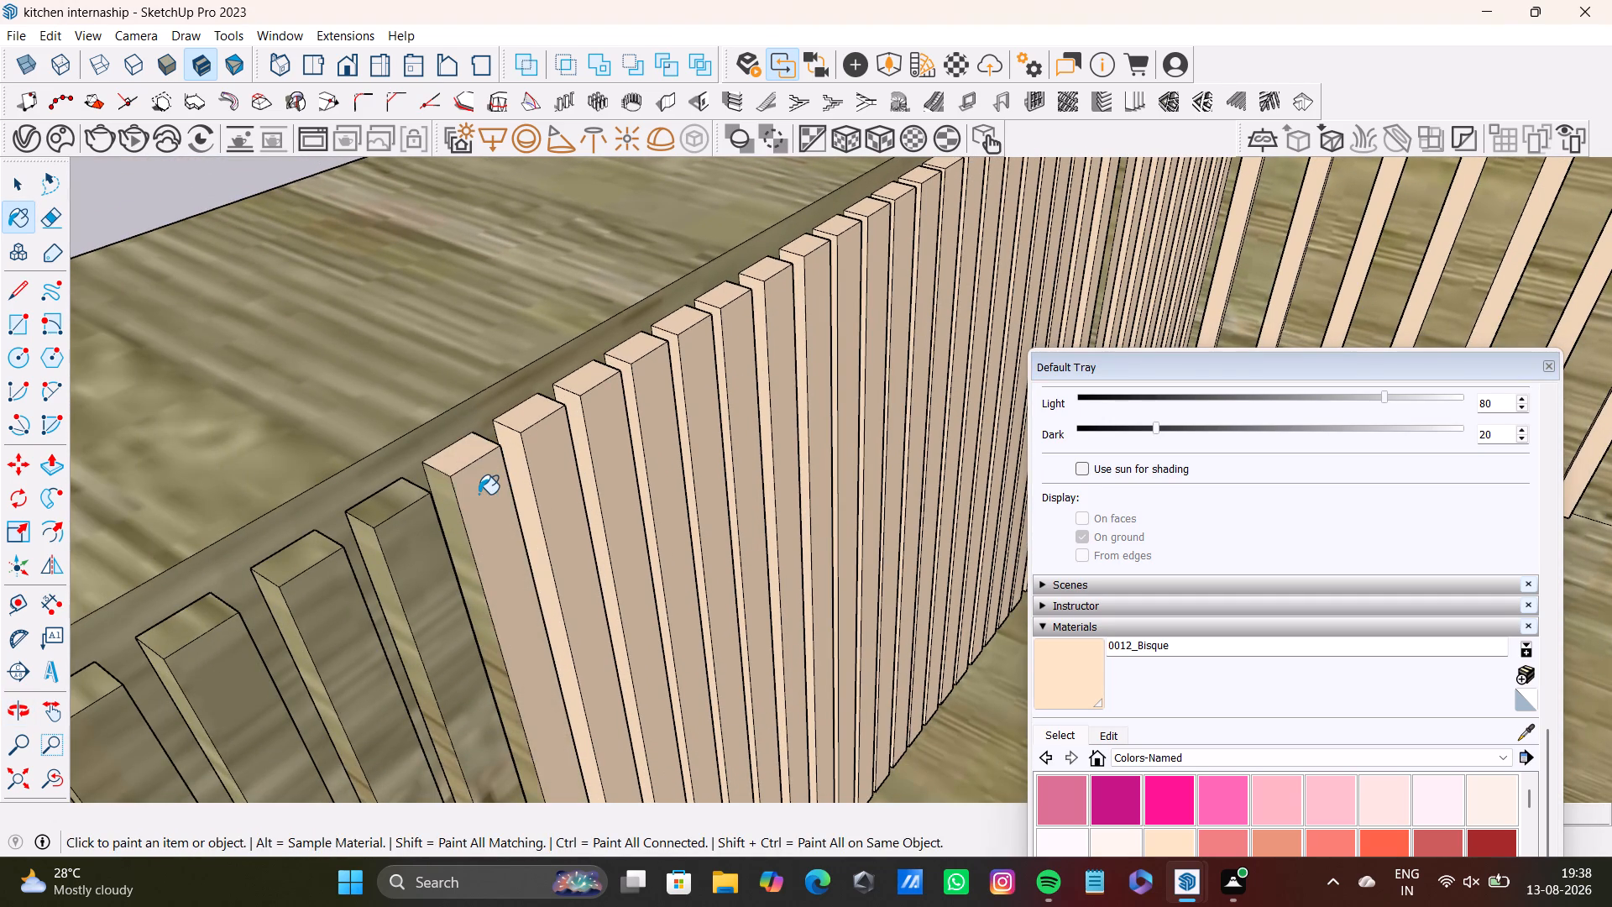
pyautogui.click(448, 495)
pyautogui.moveTo(450, 532); pyautogui.dragTo(590, 410, button='middle')
pyautogui.click(527, 376)
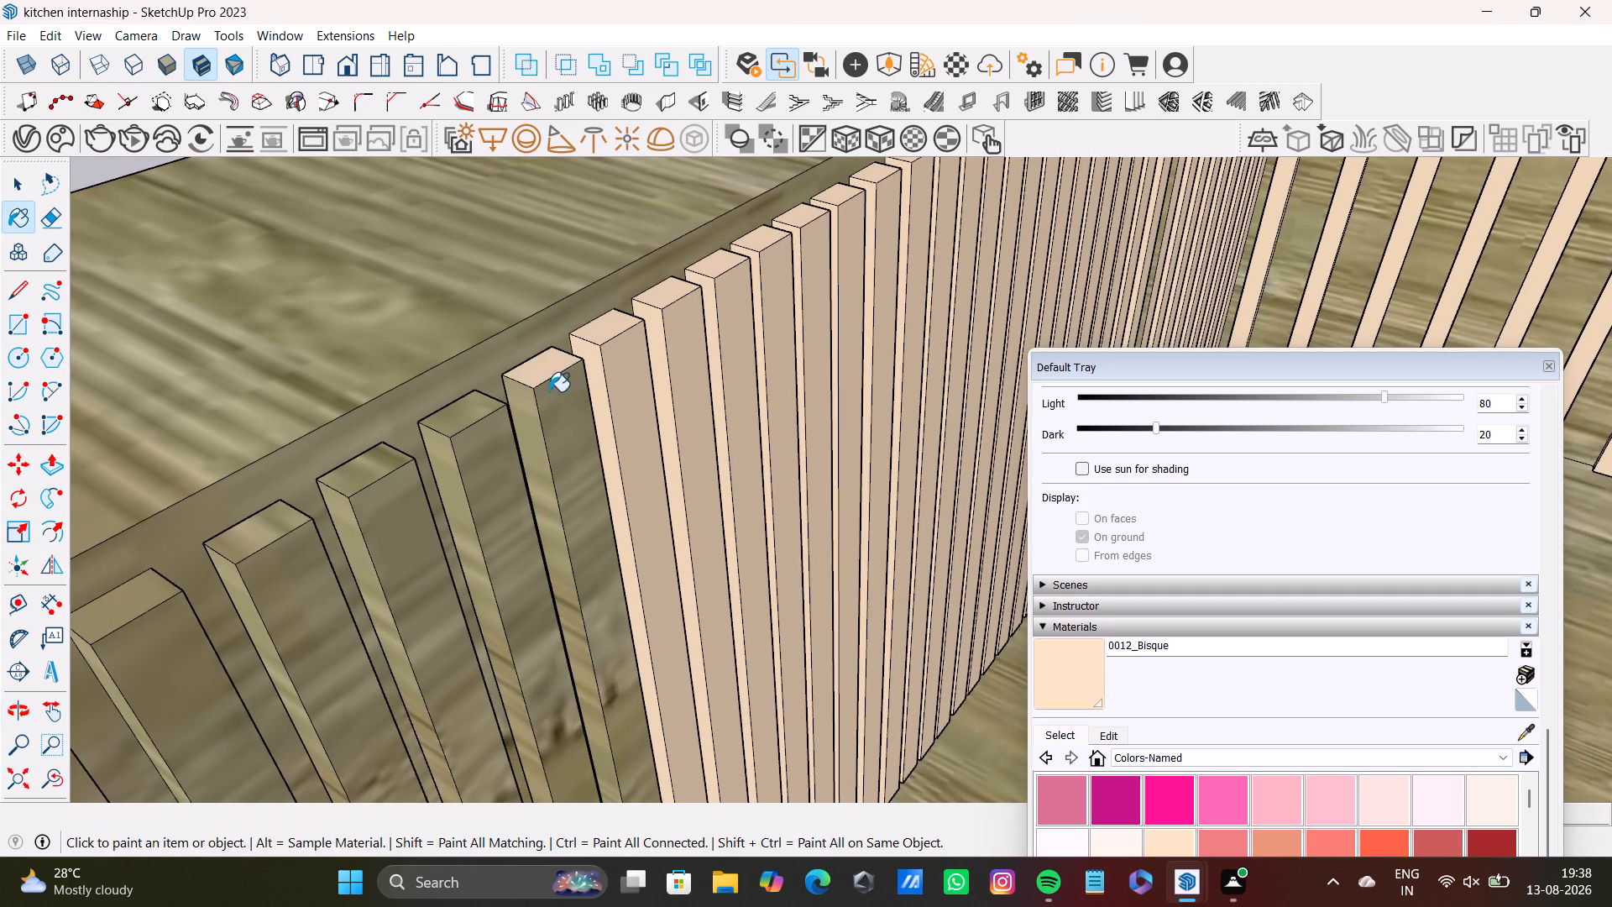
pyautogui.click(550, 395)
pyautogui.click(516, 408)
pyautogui.click(447, 422)
pyautogui.click(484, 457)
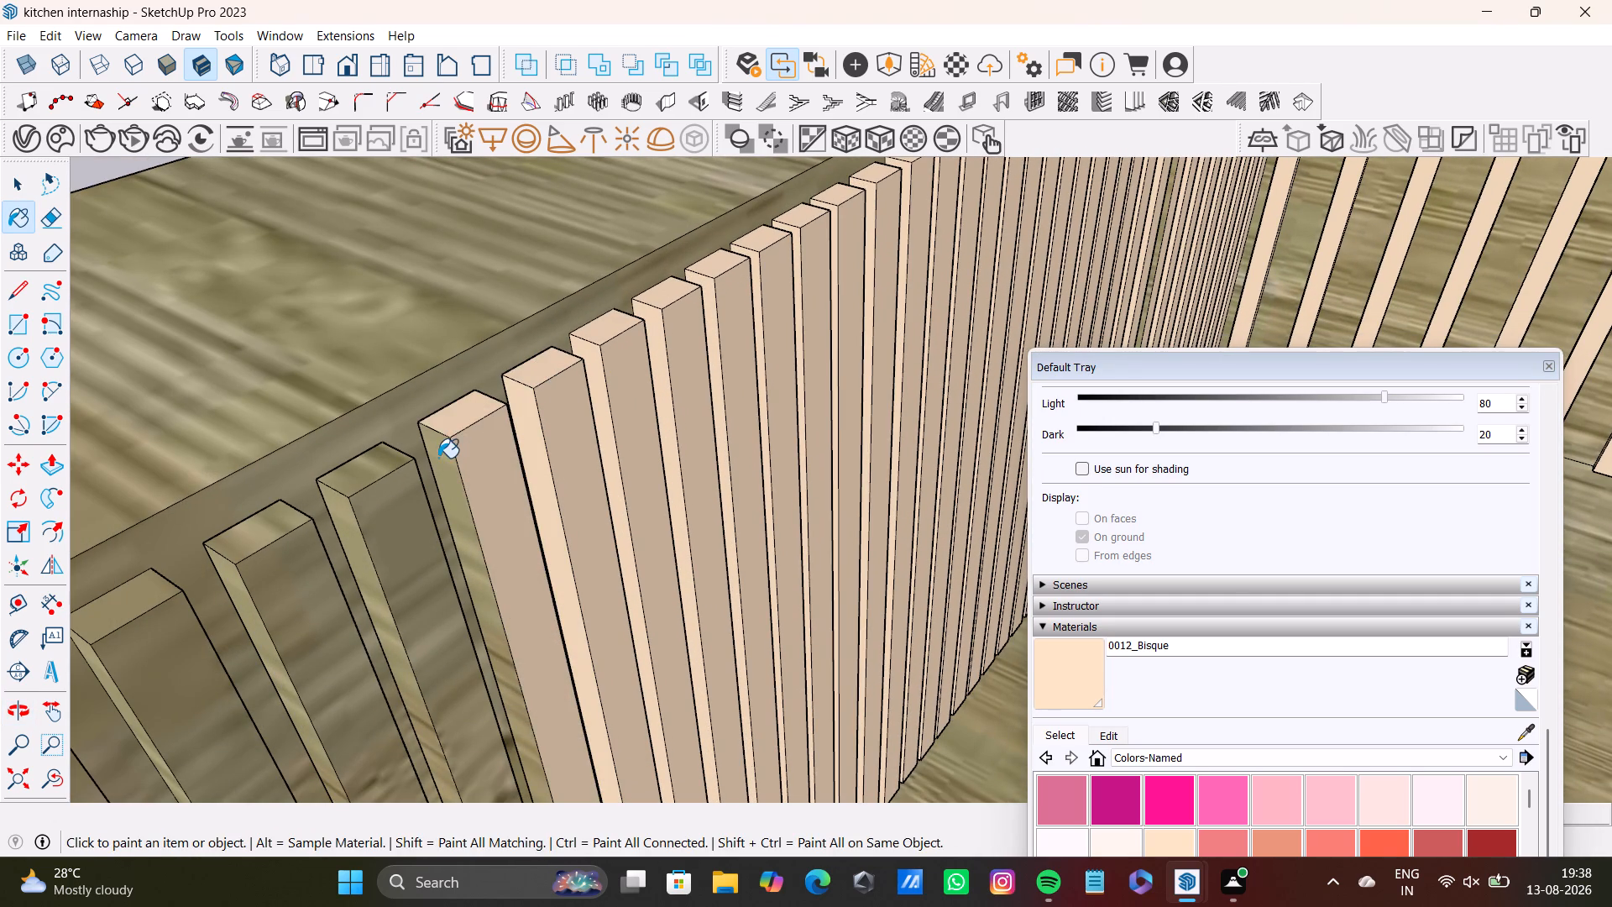
pyautogui.click(438, 458)
# Apply 0012_Bisque to the tops, fronts and narrow sides of the following three wood-textured slats.
pyautogui.click(368, 463)
pyautogui.click(379, 515)
pyautogui.click(353, 531)
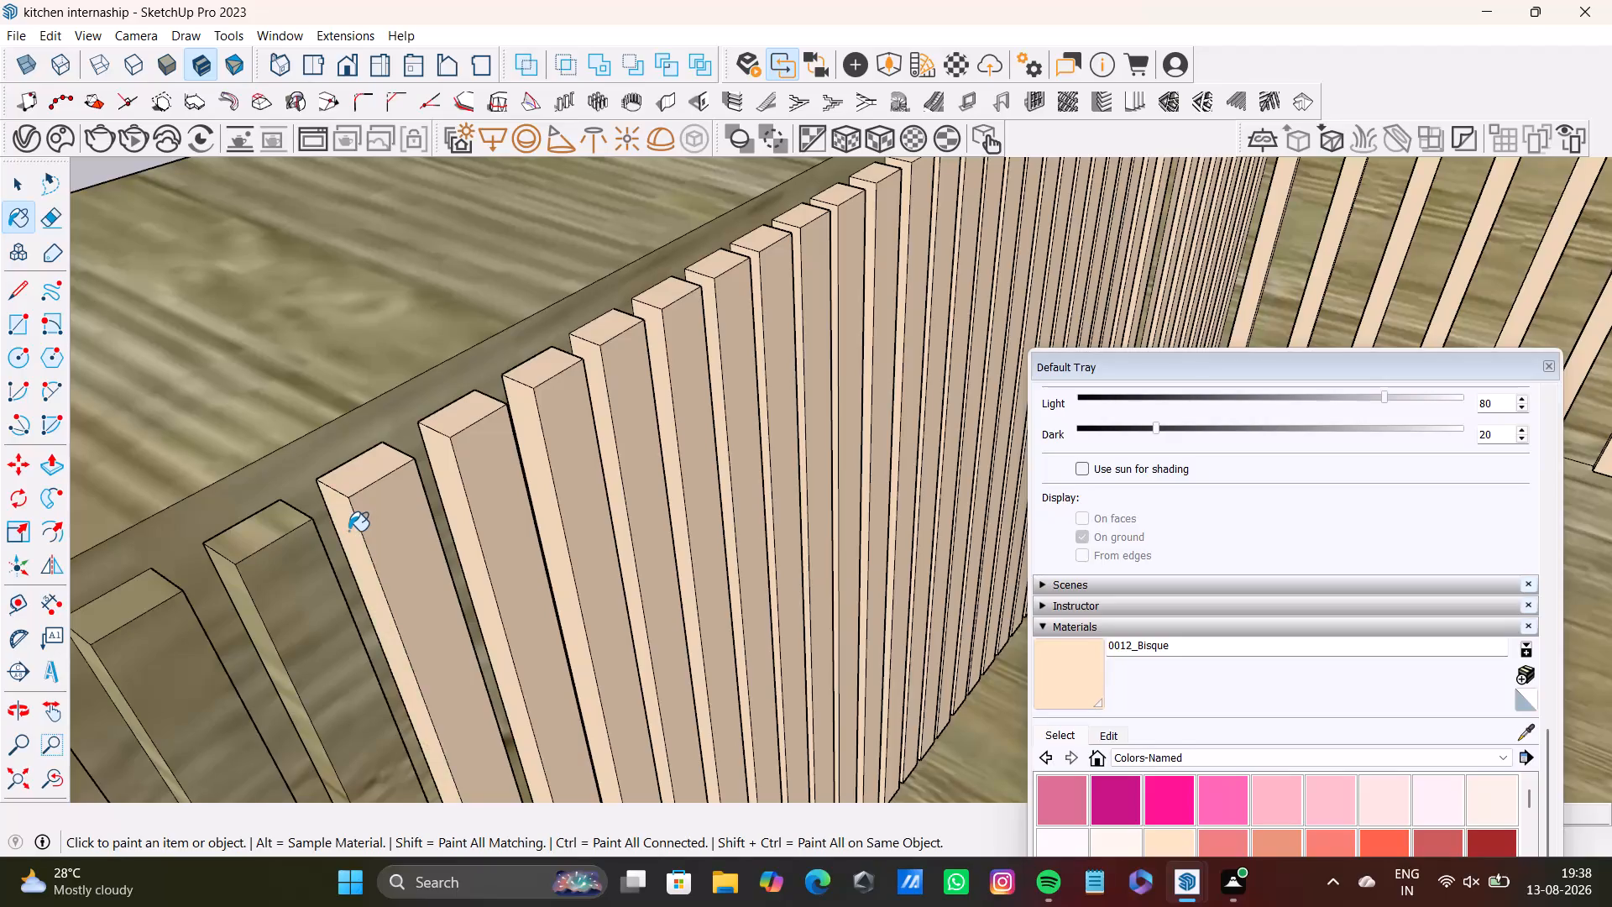
pyautogui.keyDown('shift'); pyautogui.moveTo(348, 531); pyautogui.dragTo(537, 421, button='middle'); pyautogui.keyUp('shift')
pyautogui.click(484, 406)
pyautogui.click(489, 472)
pyautogui.click(431, 473)
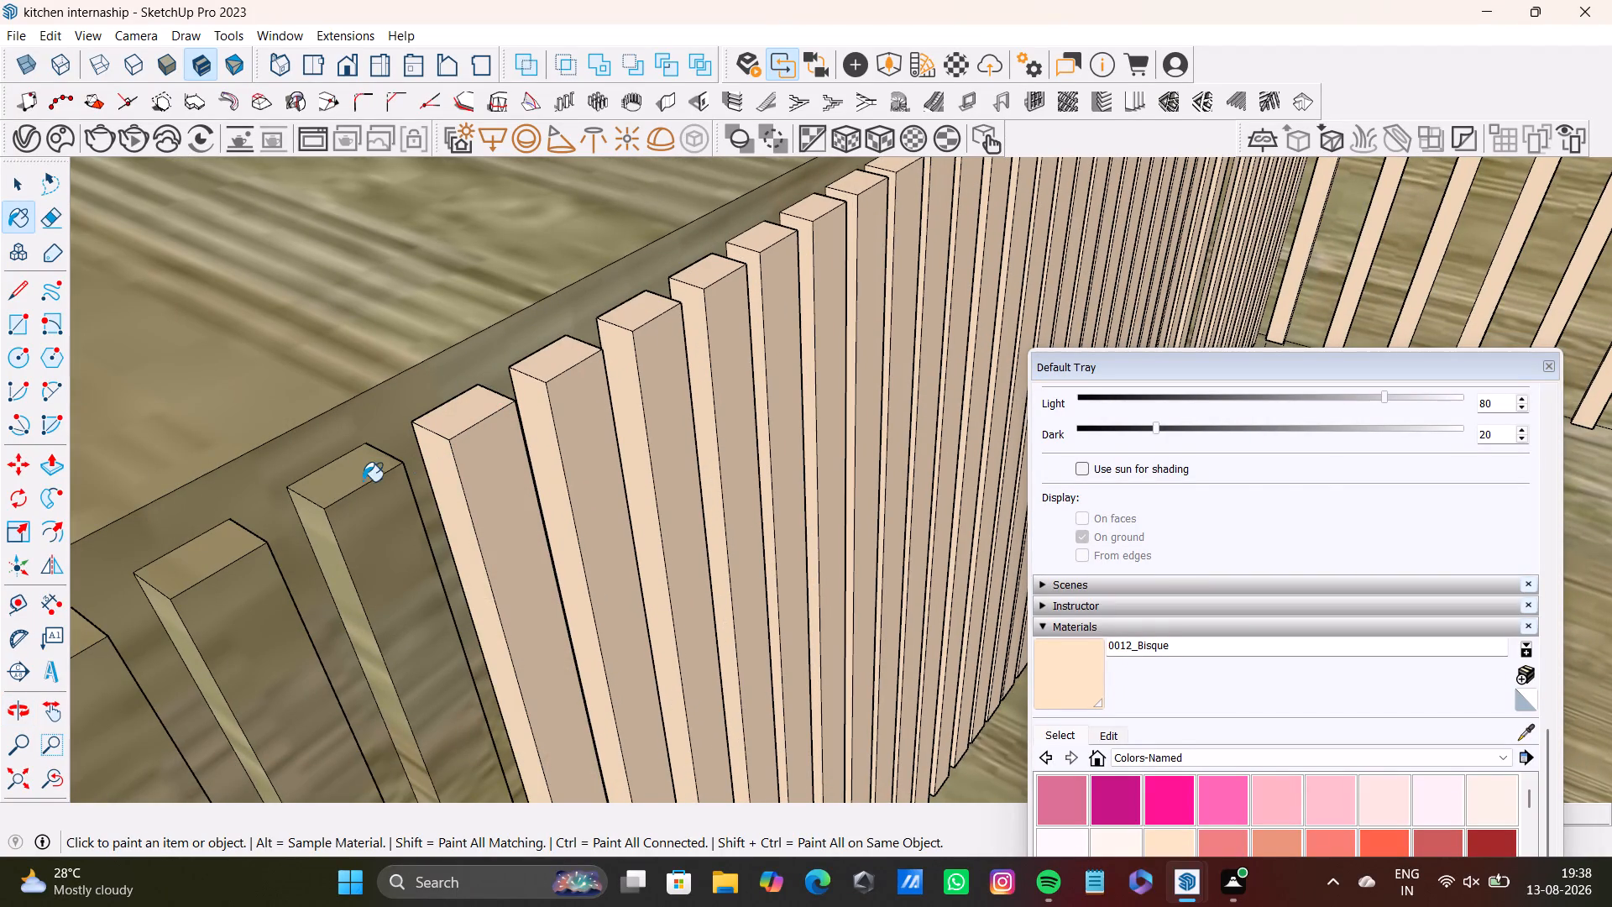
pyautogui.click(342, 480)
pyautogui.click(367, 545)
pyautogui.click(322, 542)
# Paint another two slats along the row with 0012_Bisque, covering top, front and side faces.
pyautogui.scroll(-5, 338, 540)
pyautogui.keyDown('shift'); pyautogui.moveTo(342, 540); pyautogui.dragTo(524, 437, button='middle'); pyautogui.keyUp('shift')
pyautogui.click(453, 441)
pyautogui.click(469, 504)
pyautogui.click(424, 495)
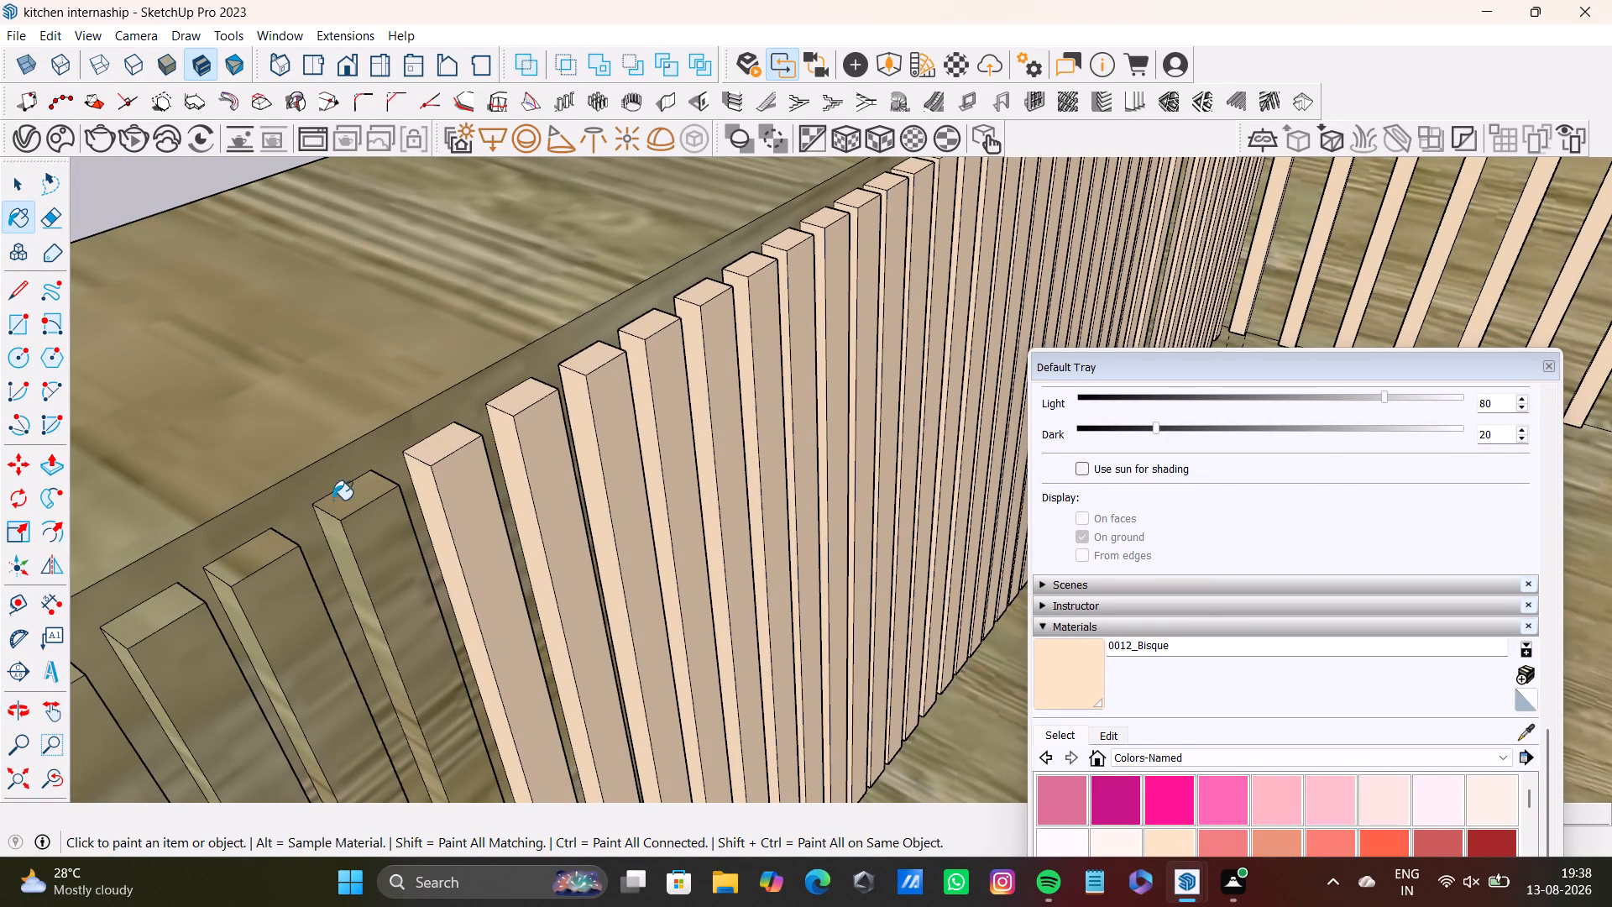
pyautogui.click(328, 496)
pyautogui.click(370, 511)
pyautogui.click(371, 501)
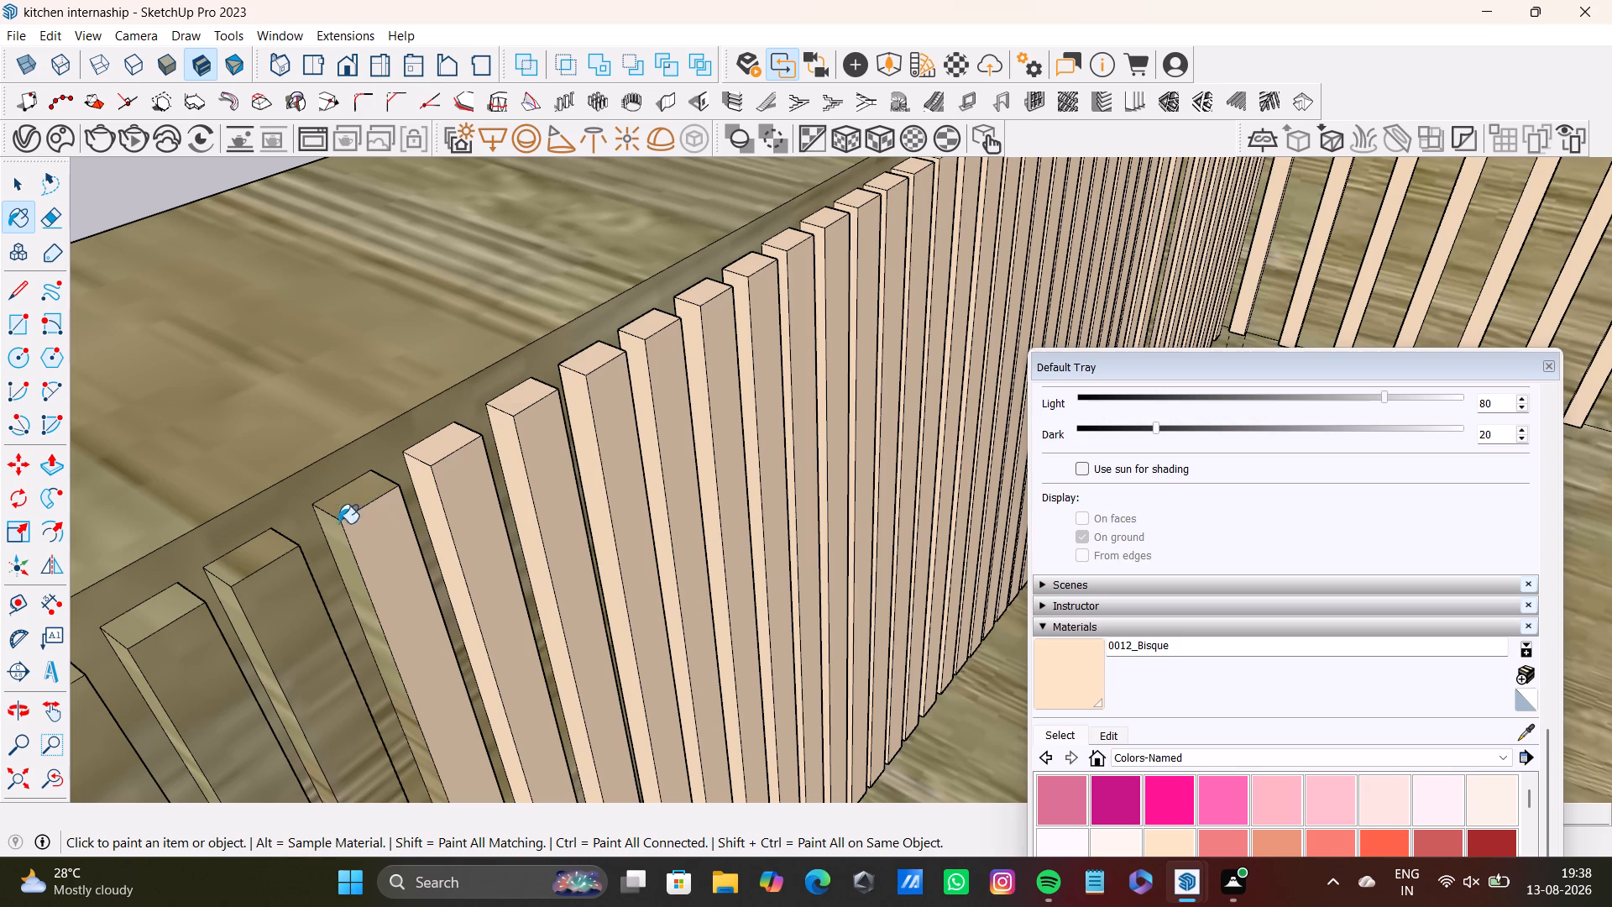
pyautogui.click(347, 495)
pyautogui.click(343, 532)
# Recolour the next two slats with 0012_Bisque on their top, front and side faces.
pyautogui.click(240, 569)
pyautogui.click(264, 607)
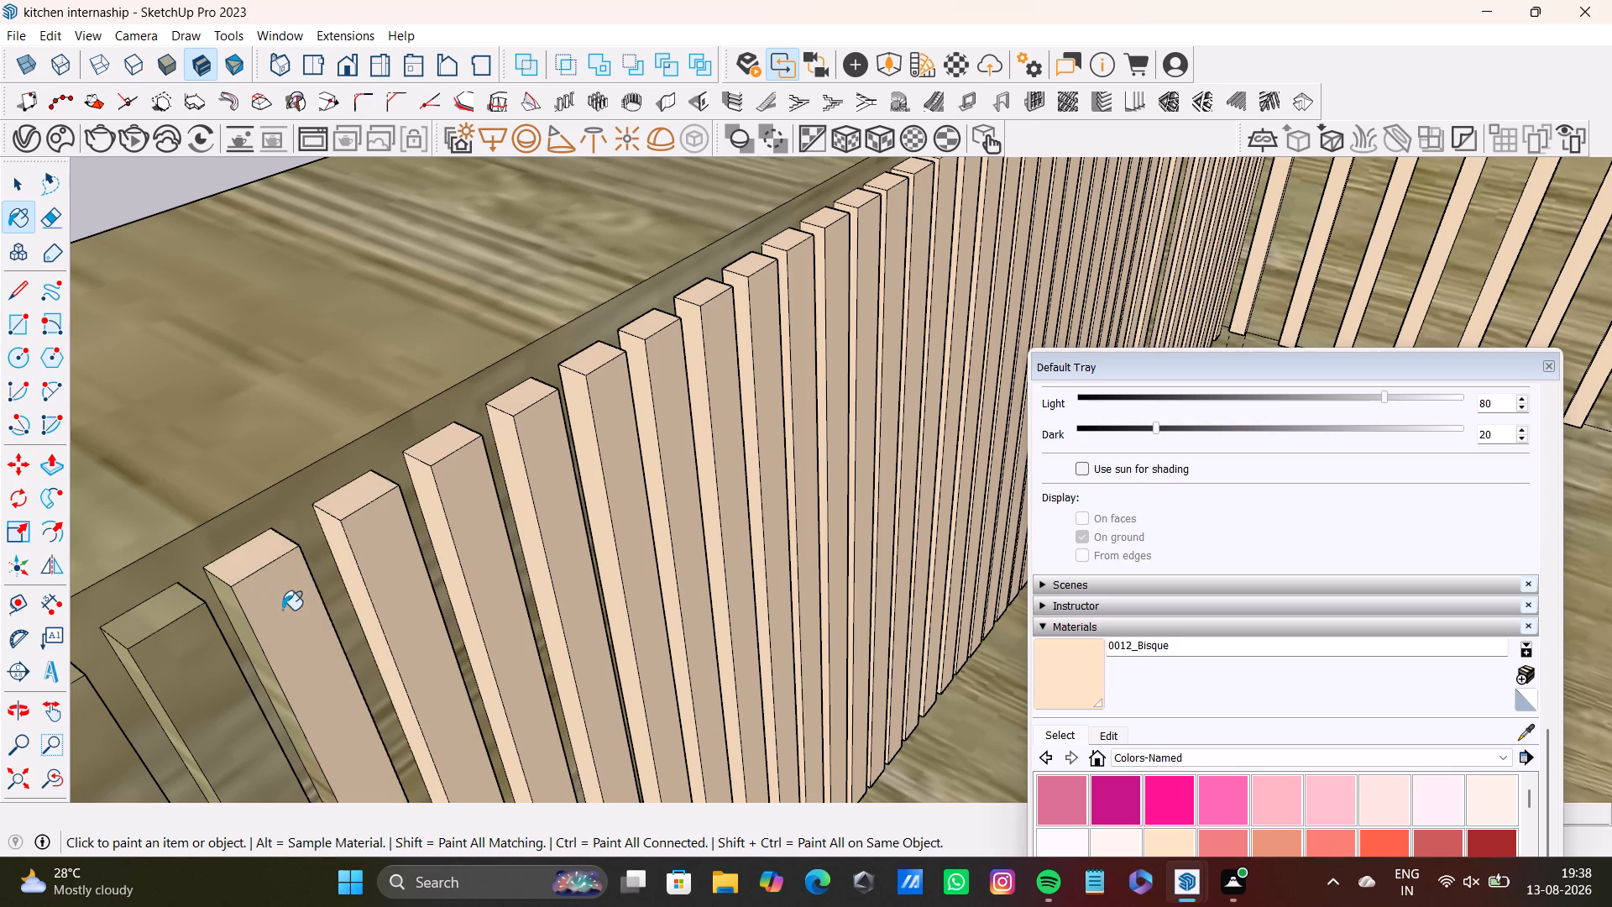
pyautogui.scroll(-3, 292, 608)
pyautogui.moveTo(300, 606); pyautogui.dragTo(516, 478, button='middle')
pyautogui.click(473, 480)
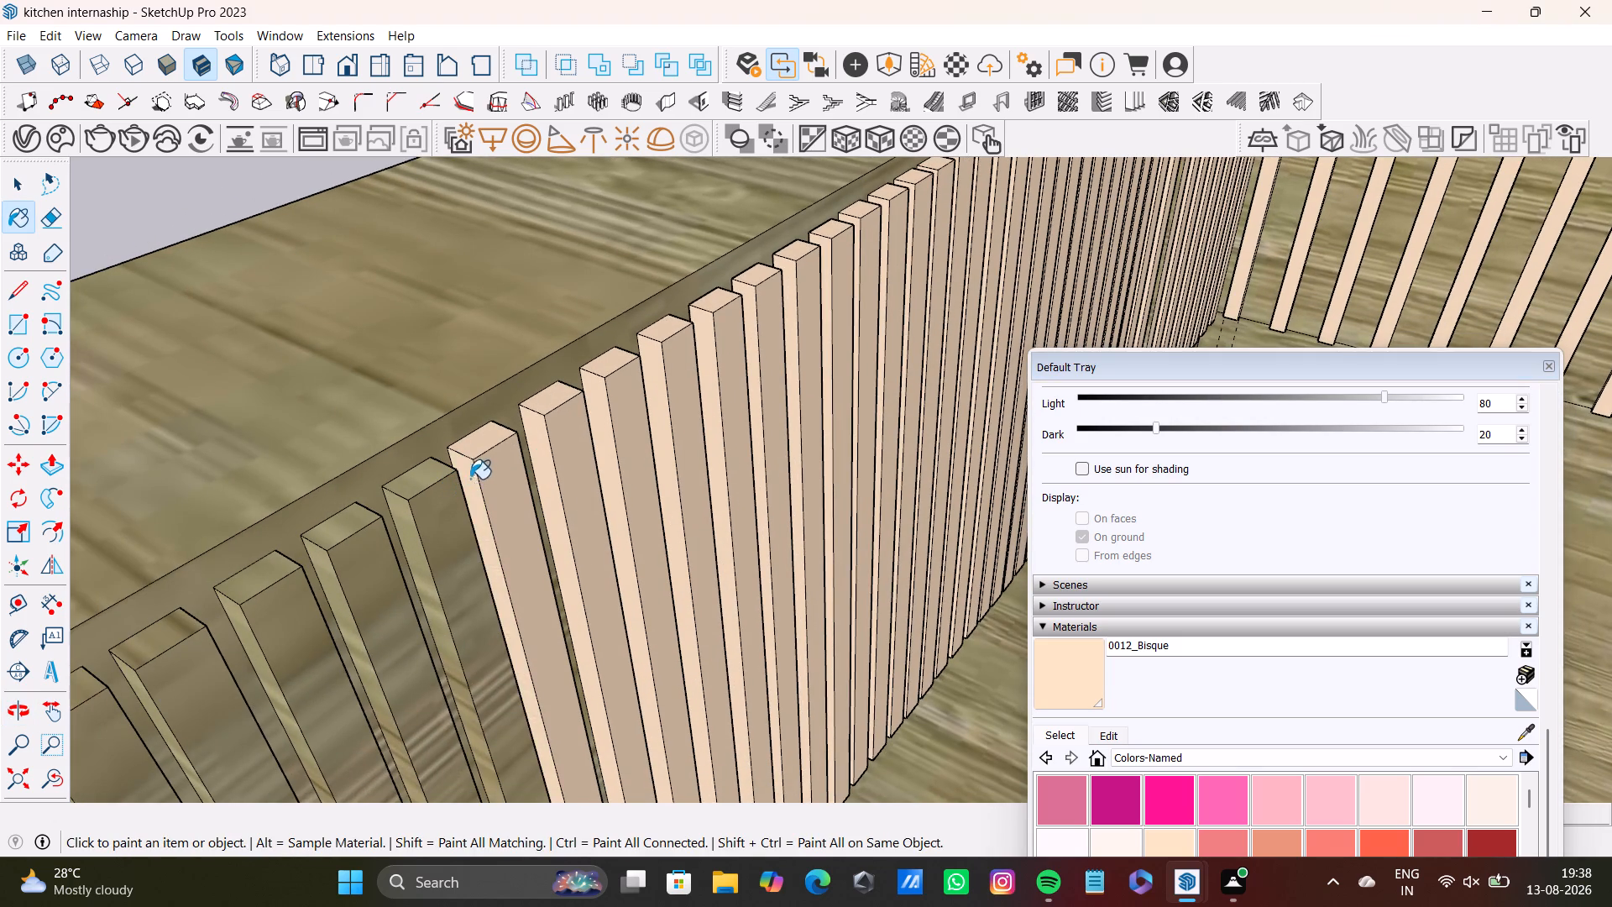
pyautogui.scroll(5, 467, 501)
pyautogui.click(406, 464)
pyautogui.click(435, 536)
pyautogui.click(367, 558)
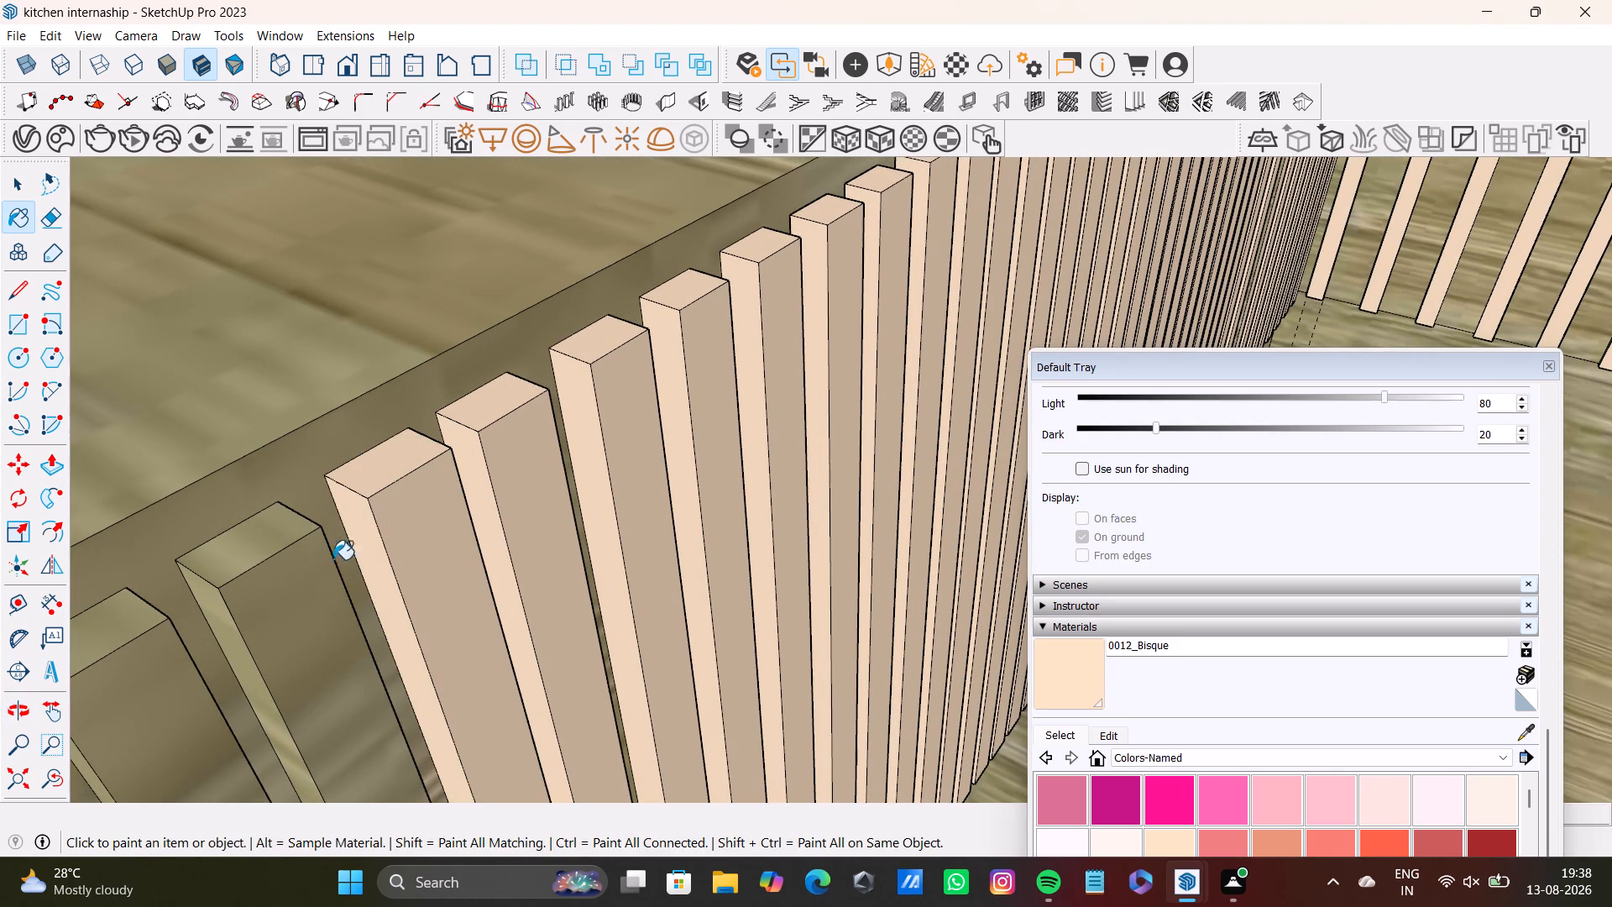
# Continue along the row, painting the tops, fronts and narrow sides of three more slats with 0012_Bisque.
pyautogui.click(261, 532)
pyautogui.click(289, 595)
pyautogui.scroll(-3, 300, 618)
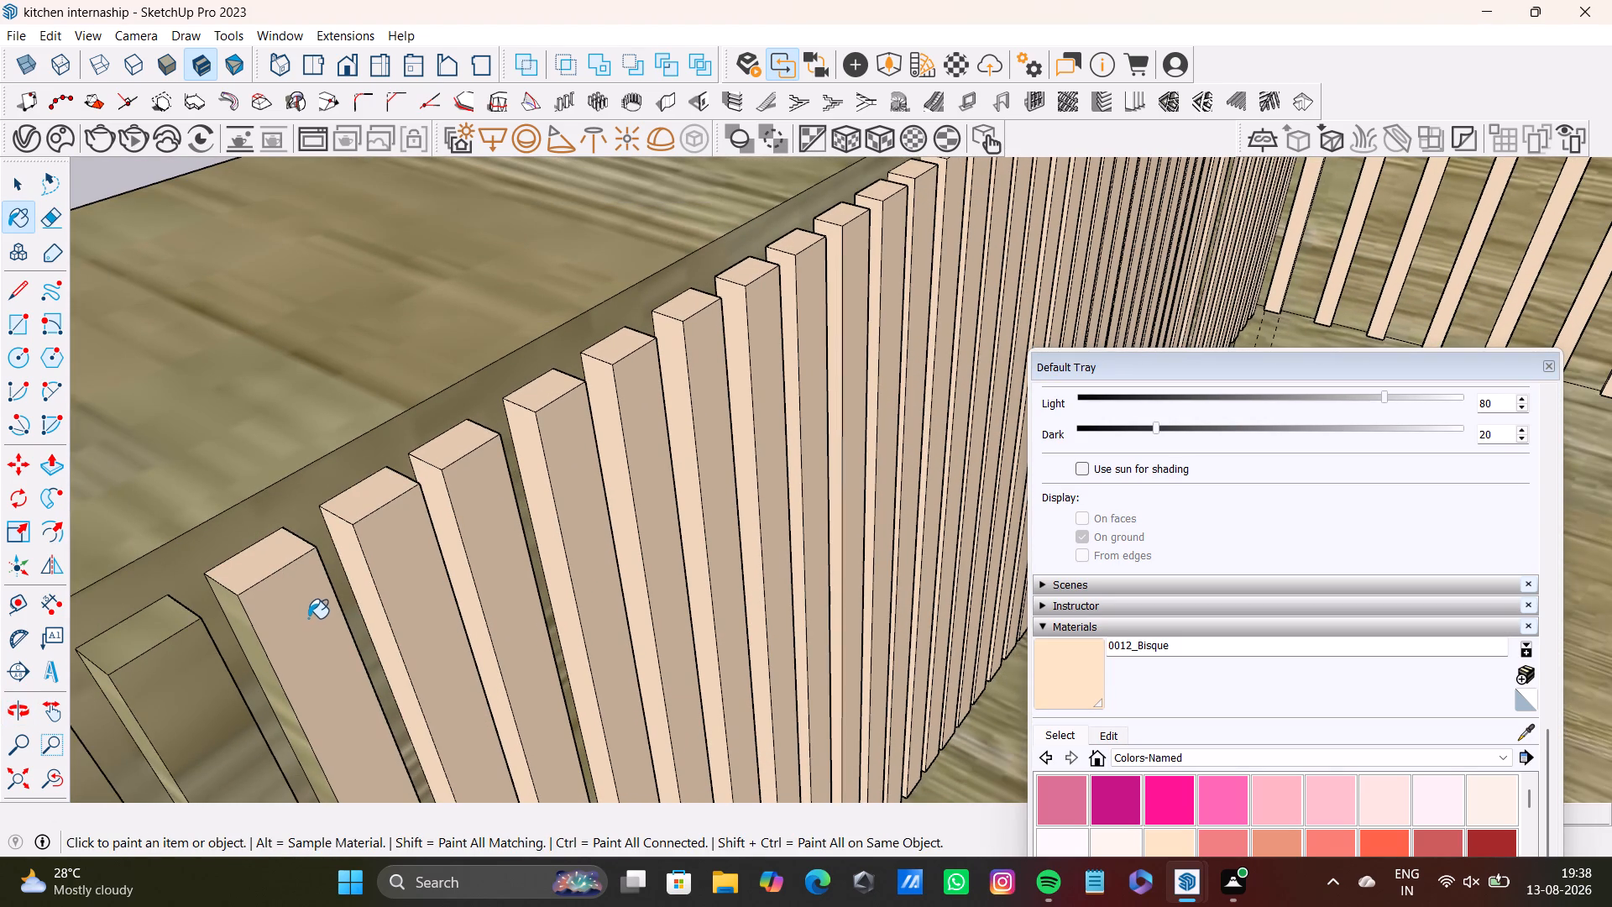
pyautogui.keyDown('shift'); pyautogui.moveTo(309, 618); pyautogui.dragTo(789, 269, button='middle'); pyautogui.keyUp('shift')
pyautogui.scroll(-4, 695, 282)
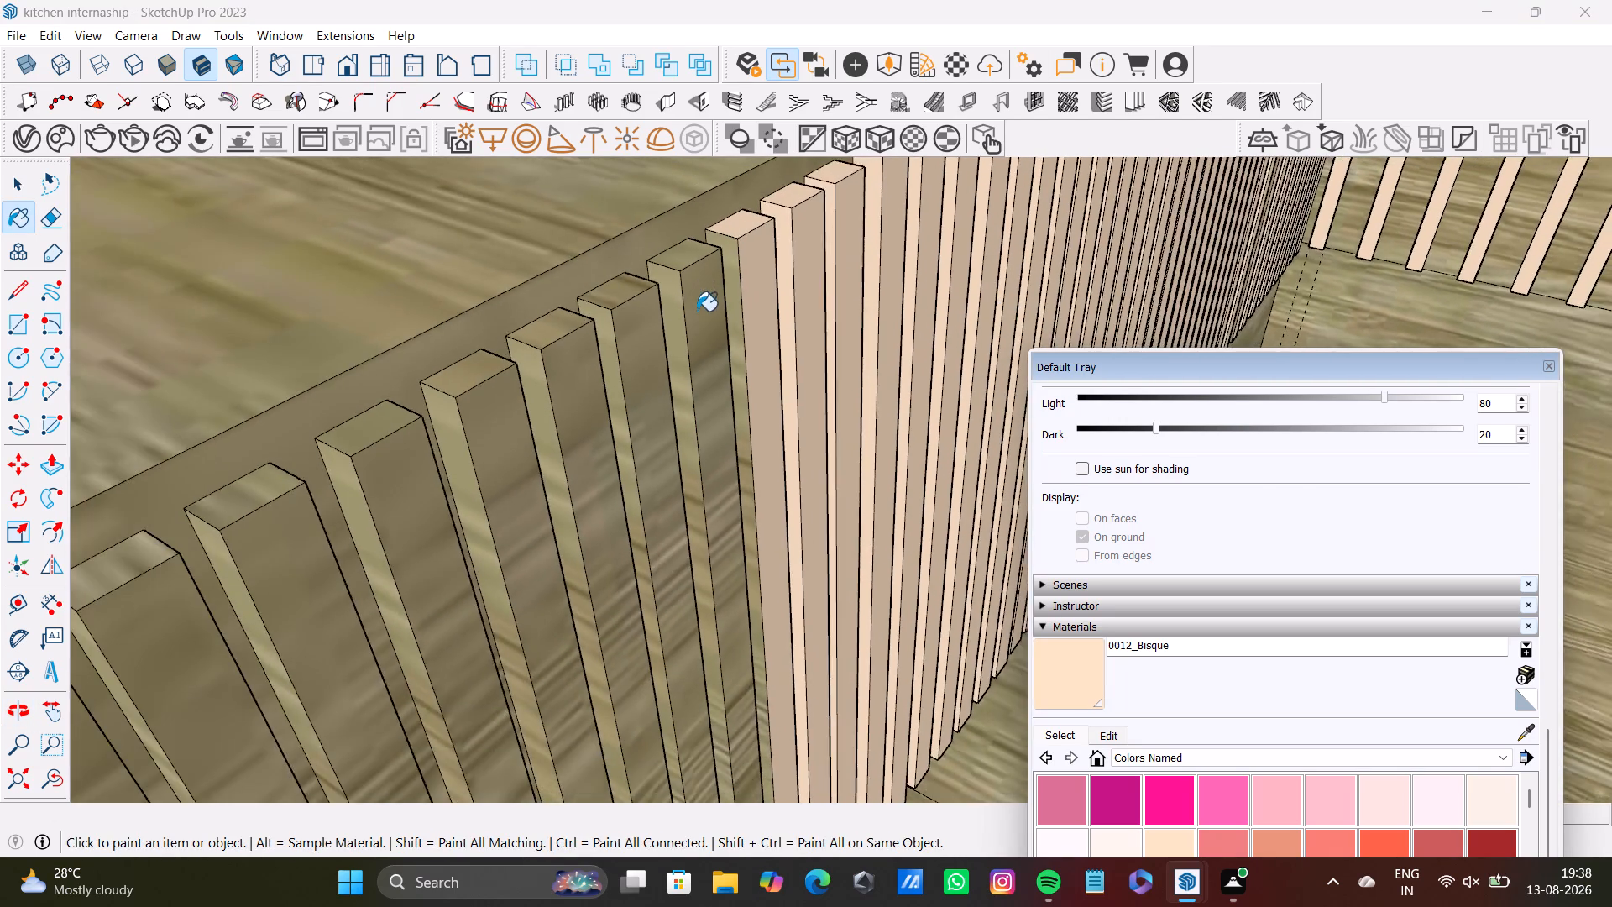
pyautogui.scroll(-19, 697, 311)
pyautogui.scroll(4, 709, 341)
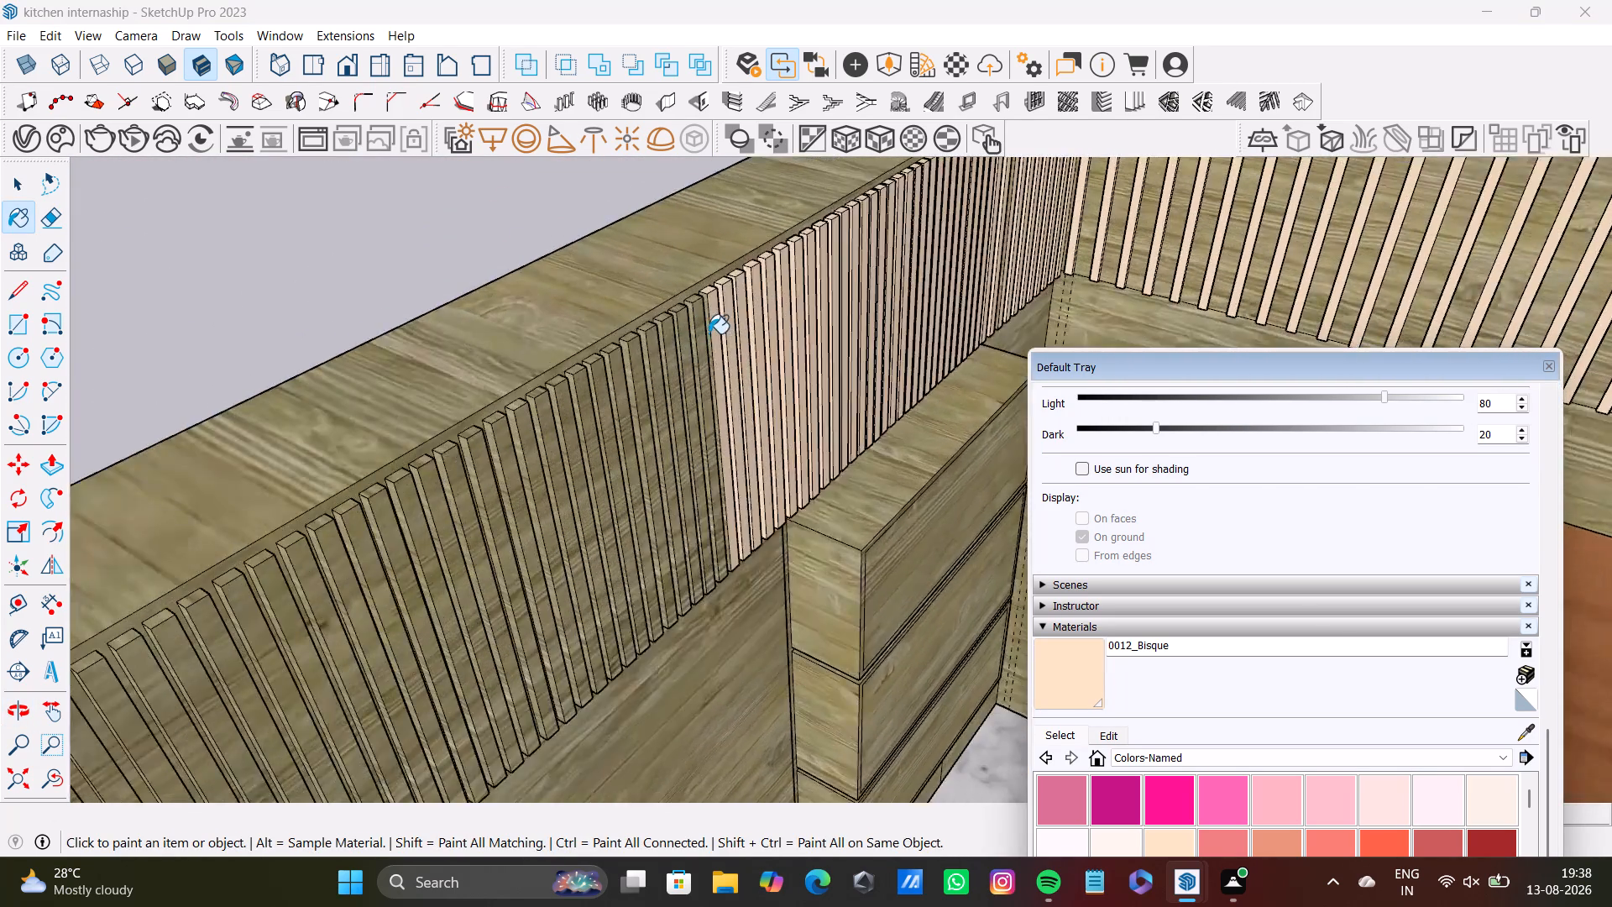
pyautogui.scroll(9, 709, 333)
pyautogui.click(712, 265)
pyautogui.click(693, 271)
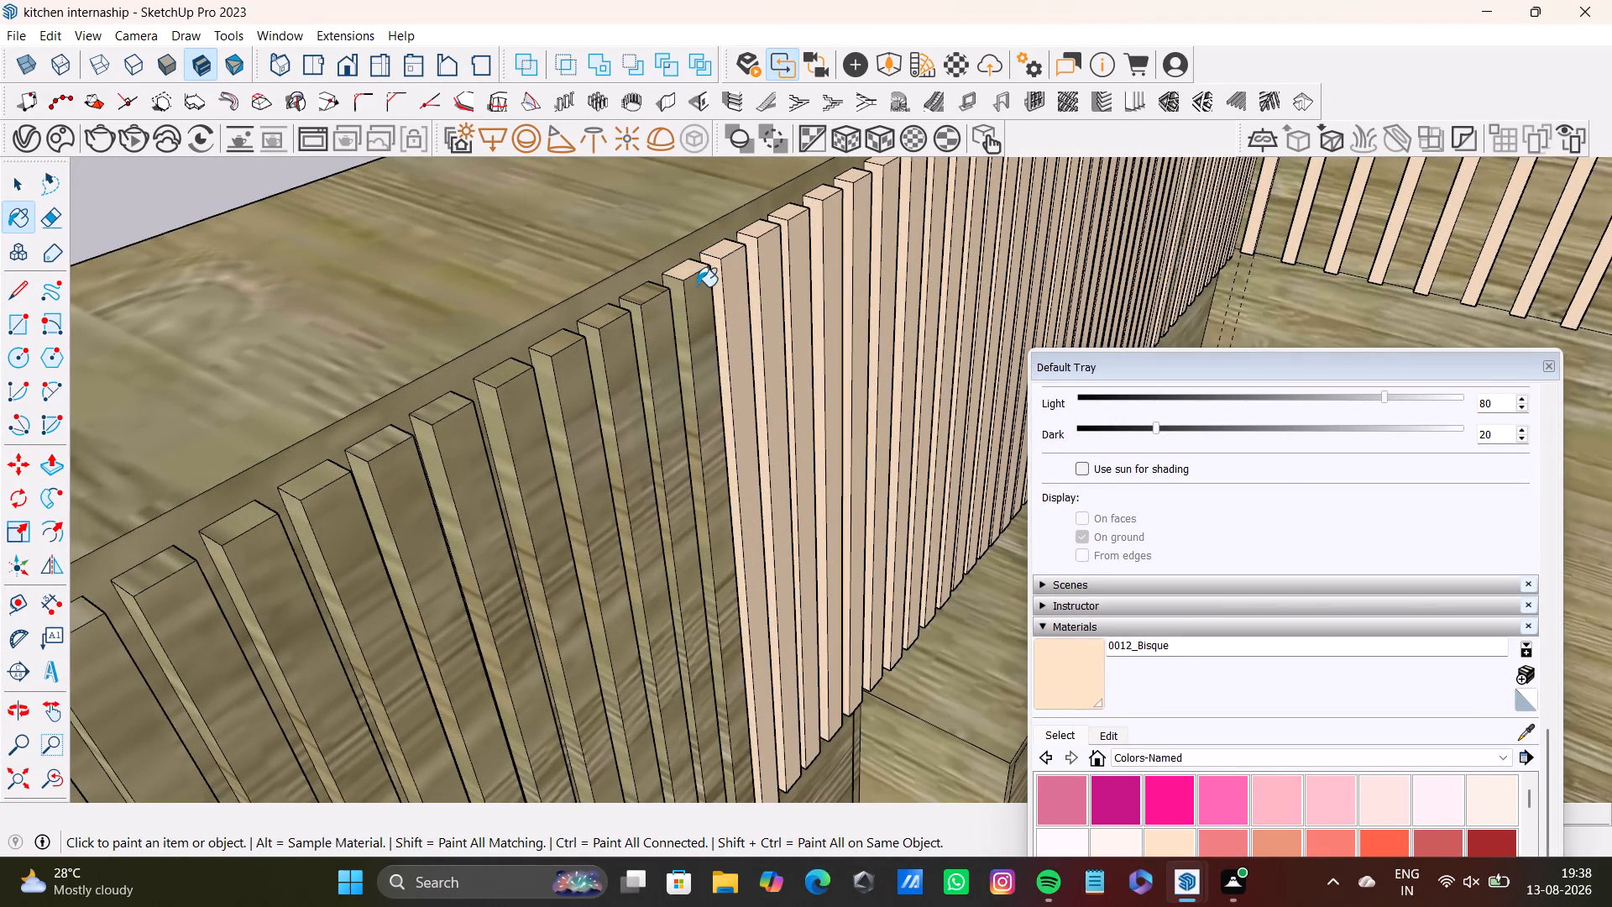
pyautogui.click(697, 291)
pyautogui.click(662, 291)
pyautogui.click(673, 284)
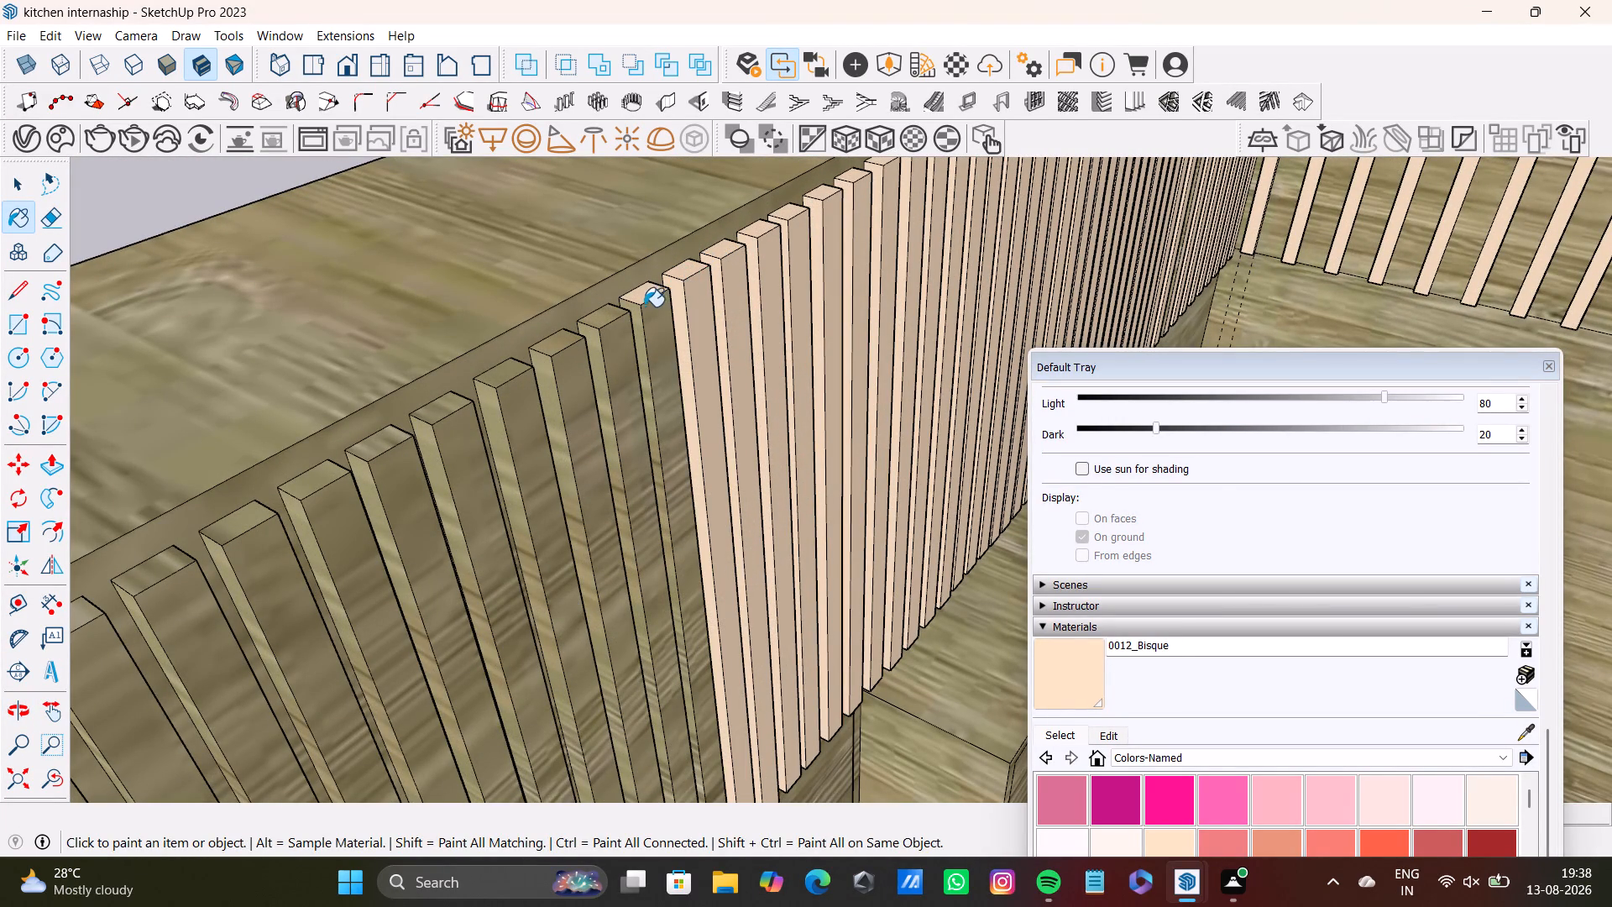
pyautogui.click(645, 308)
pyautogui.click(634, 309)
# Apply 0012_Bisque to the top, front and side of the next three consecutive slats.
pyautogui.click(612, 314)
pyautogui.click(616, 340)
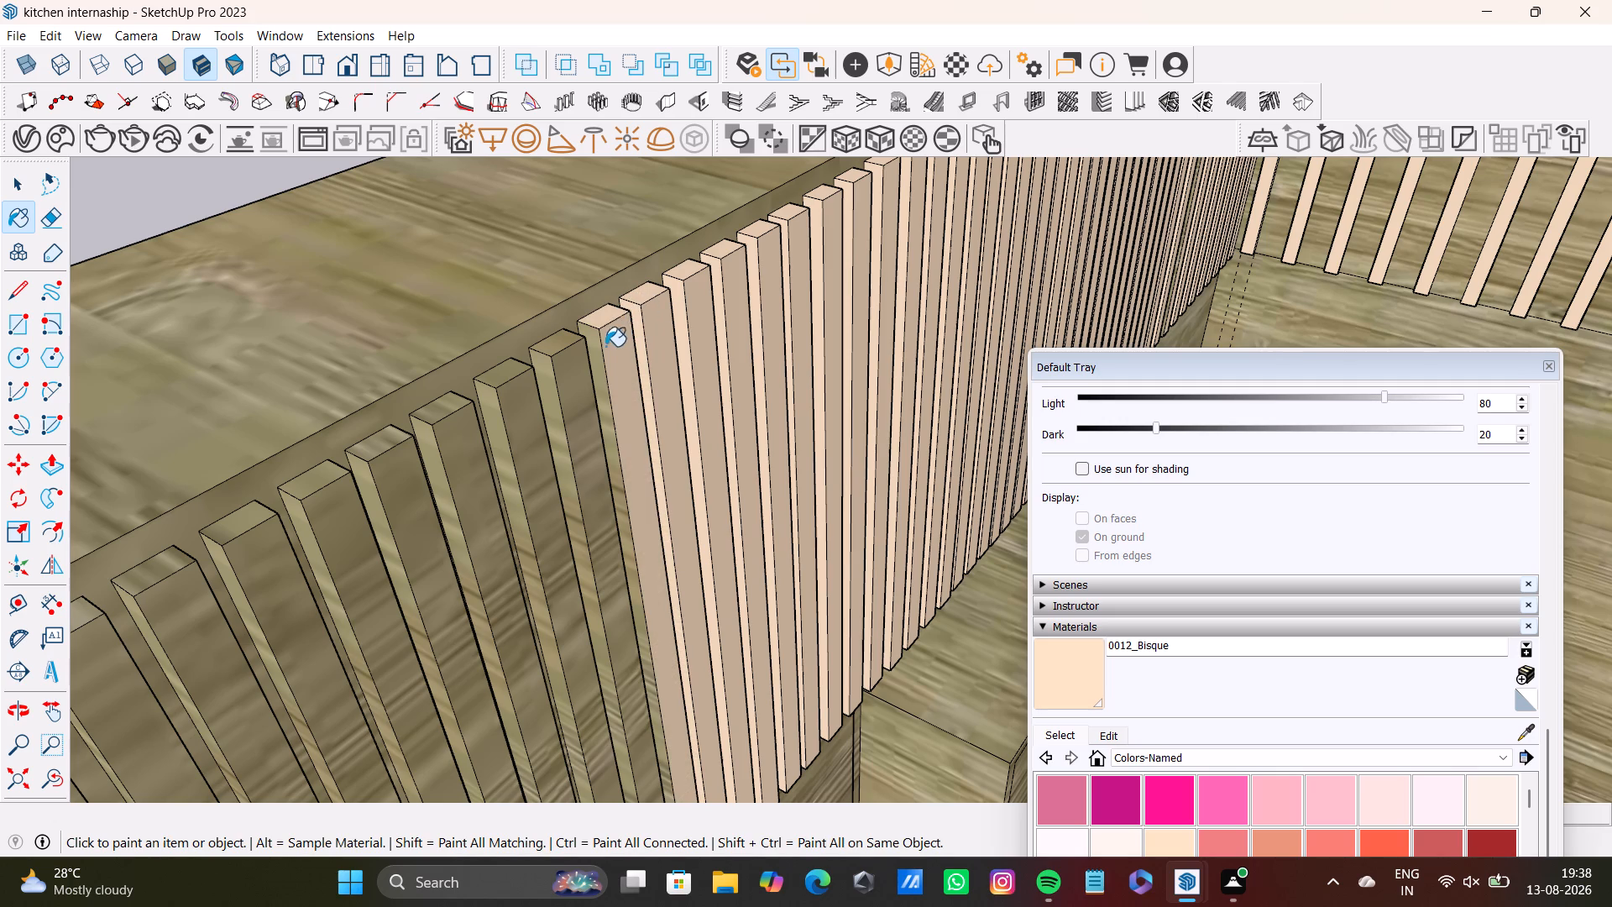
pyautogui.click(593, 340)
pyautogui.click(561, 349)
pyautogui.click(566, 373)
pyautogui.click(545, 375)
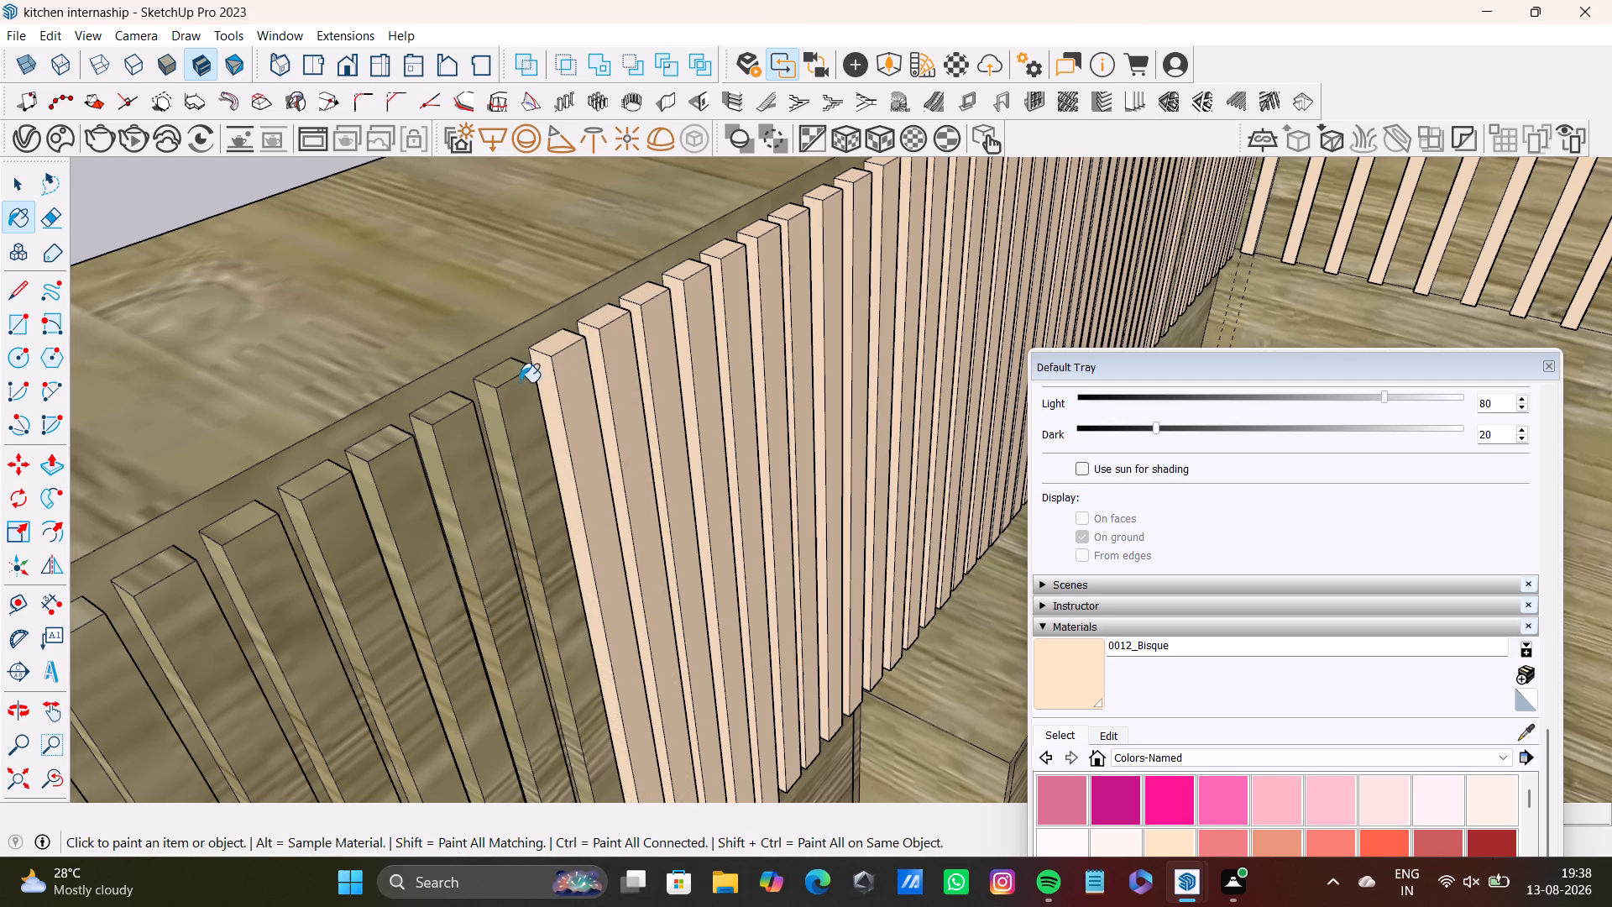
pyautogui.click(510, 384)
pyautogui.click(496, 370)
pyautogui.click(496, 408)
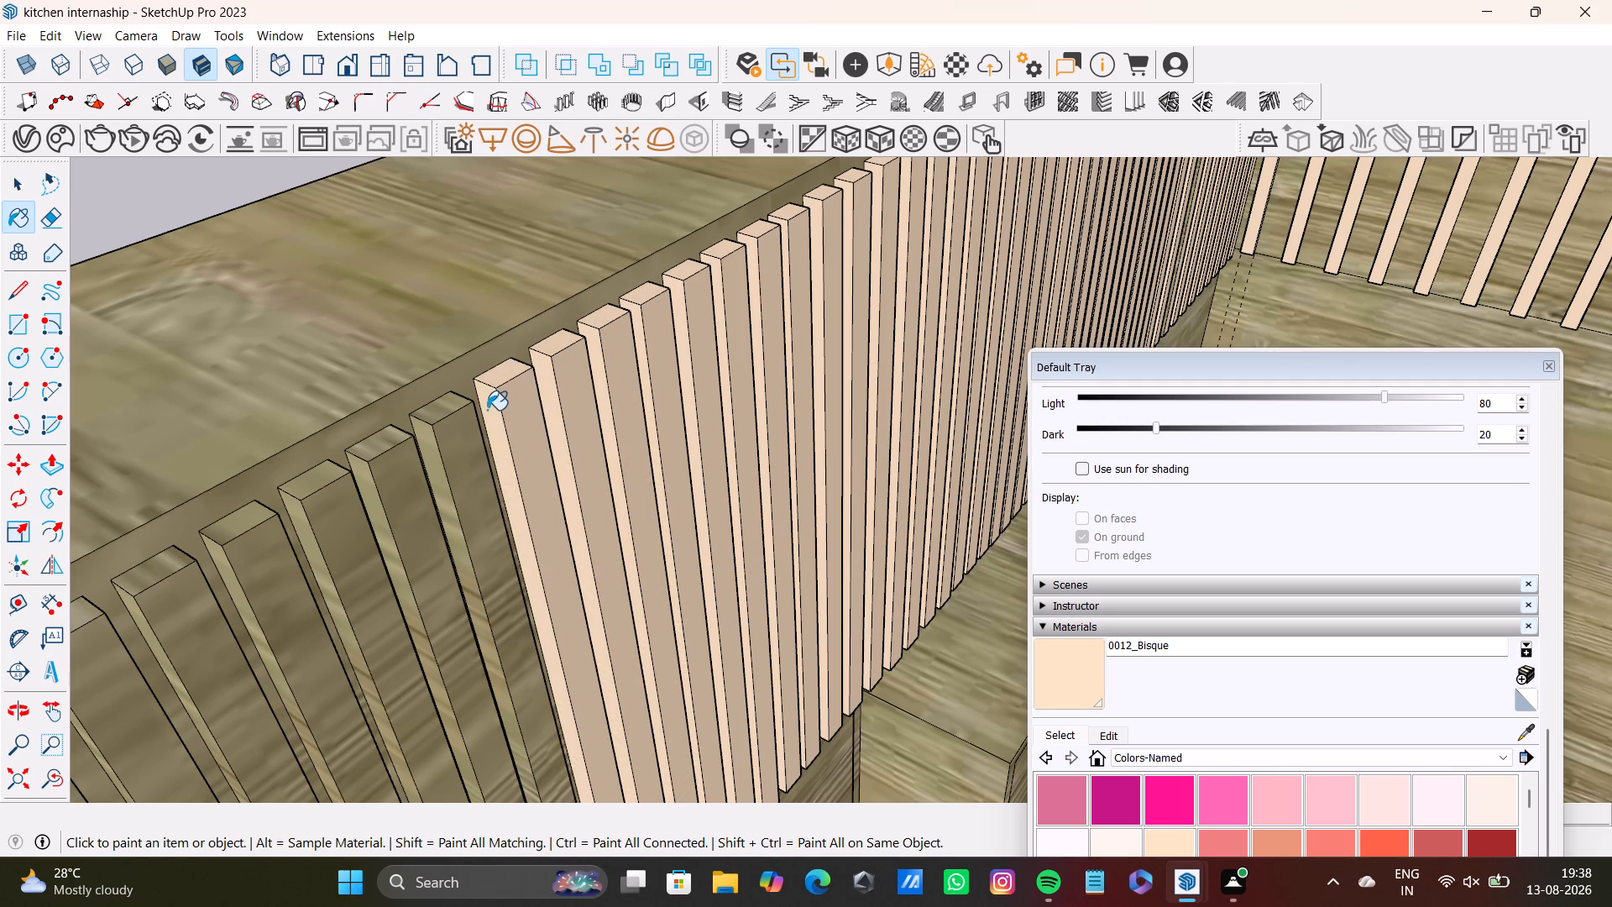
# Paint the top, front and side faces of the following four wood-textured slats with 0012_Bisque.
pyautogui.click(449, 406)
pyautogui.click(459, 448)
pyautogui.click(429, 455)
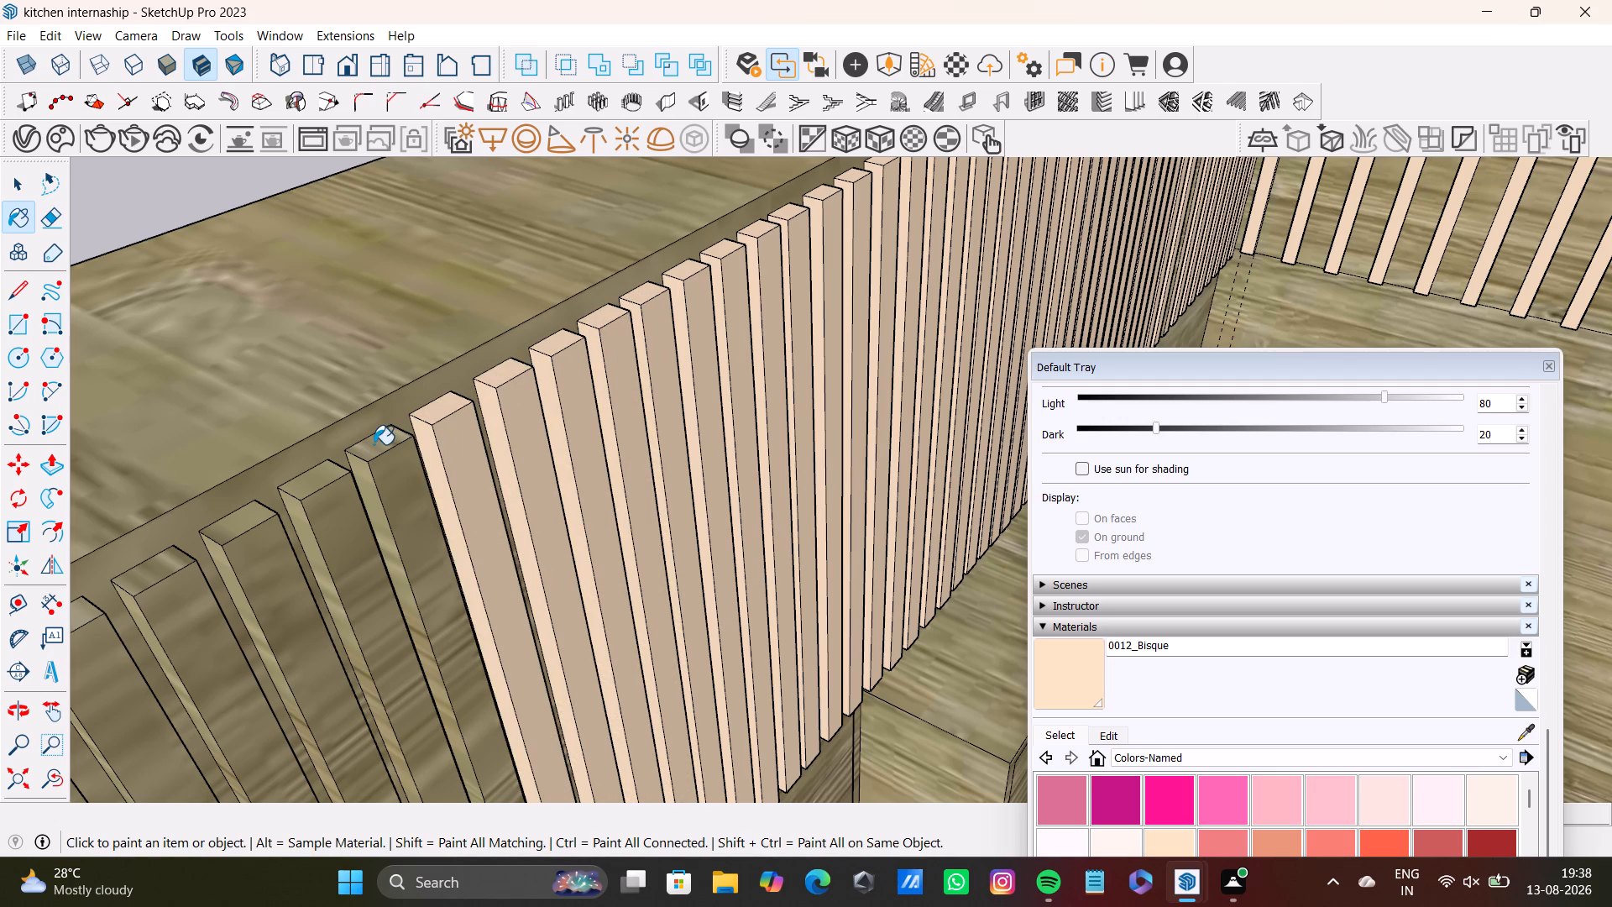
pyautogui.click(374, 444)
pyautogui.click(388, 485)
pyautogui.click(373, 517)
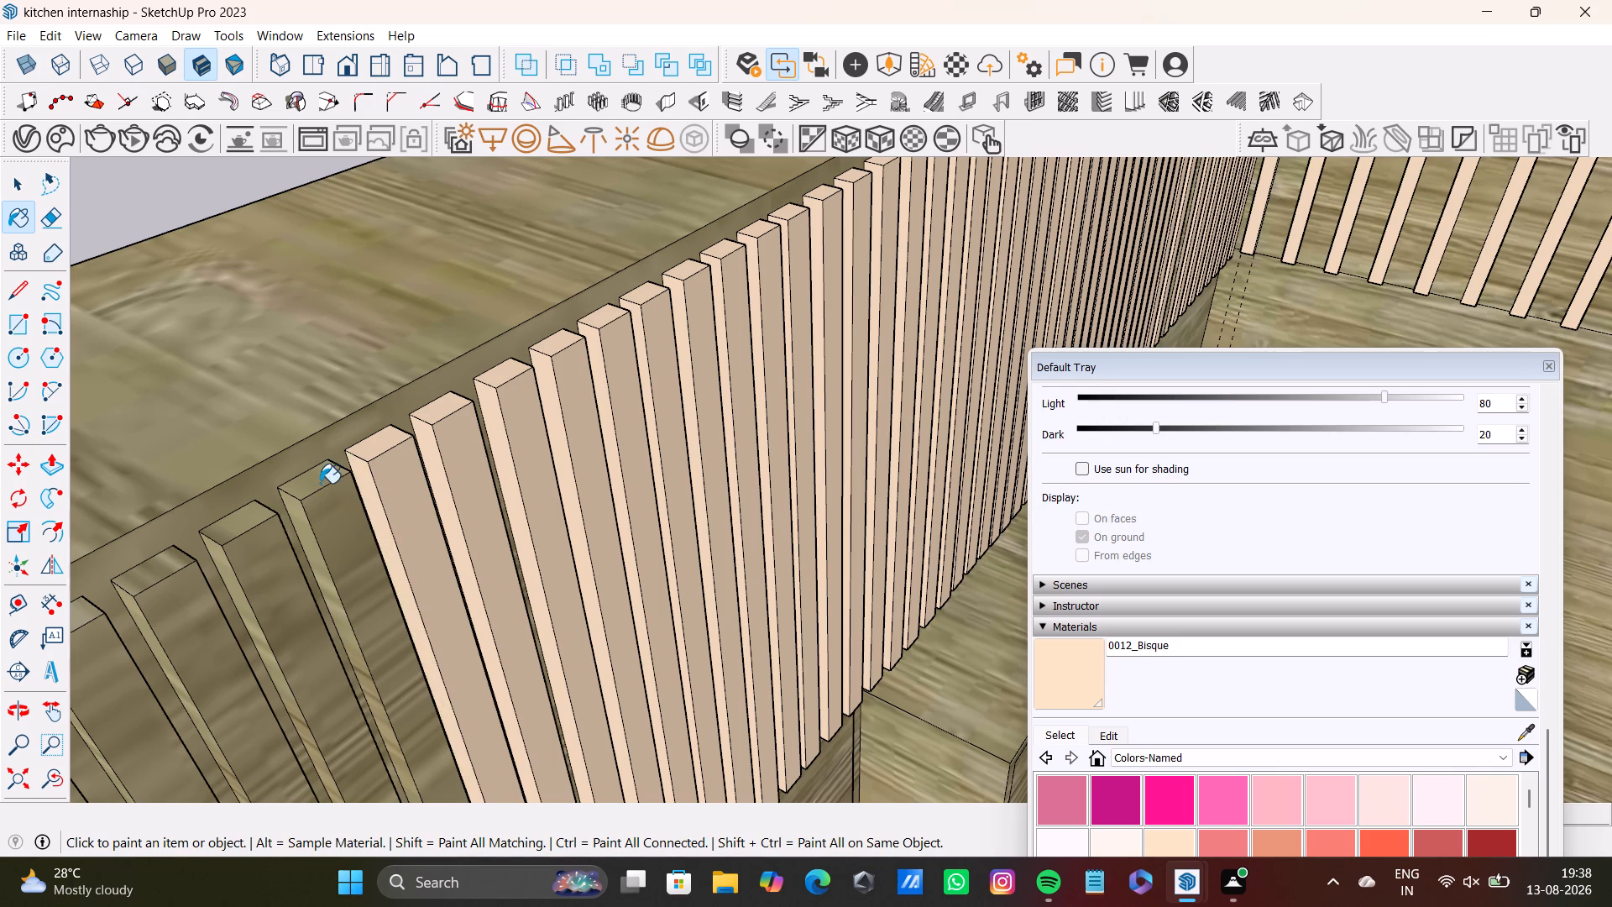
pyautogui.click(320, 483)
pyautogui.click(332, 513)
pyautogui.click(297, 523)
pyautogui.click(240, 527)
pyautogui.click(255, 558)
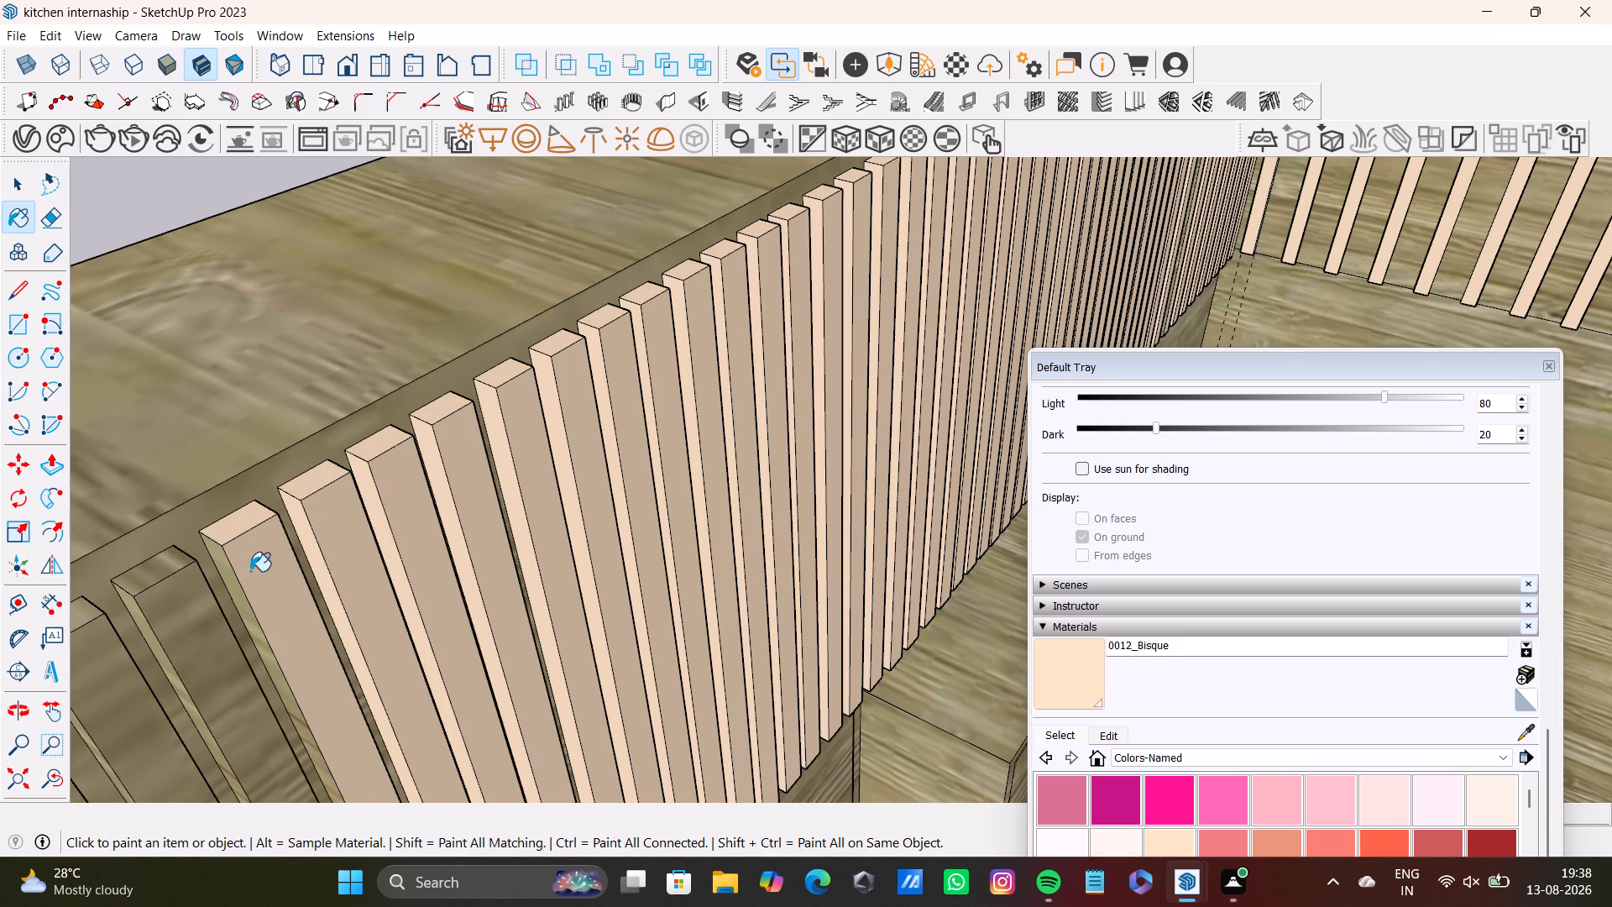
pyautogui.click(227, 579)
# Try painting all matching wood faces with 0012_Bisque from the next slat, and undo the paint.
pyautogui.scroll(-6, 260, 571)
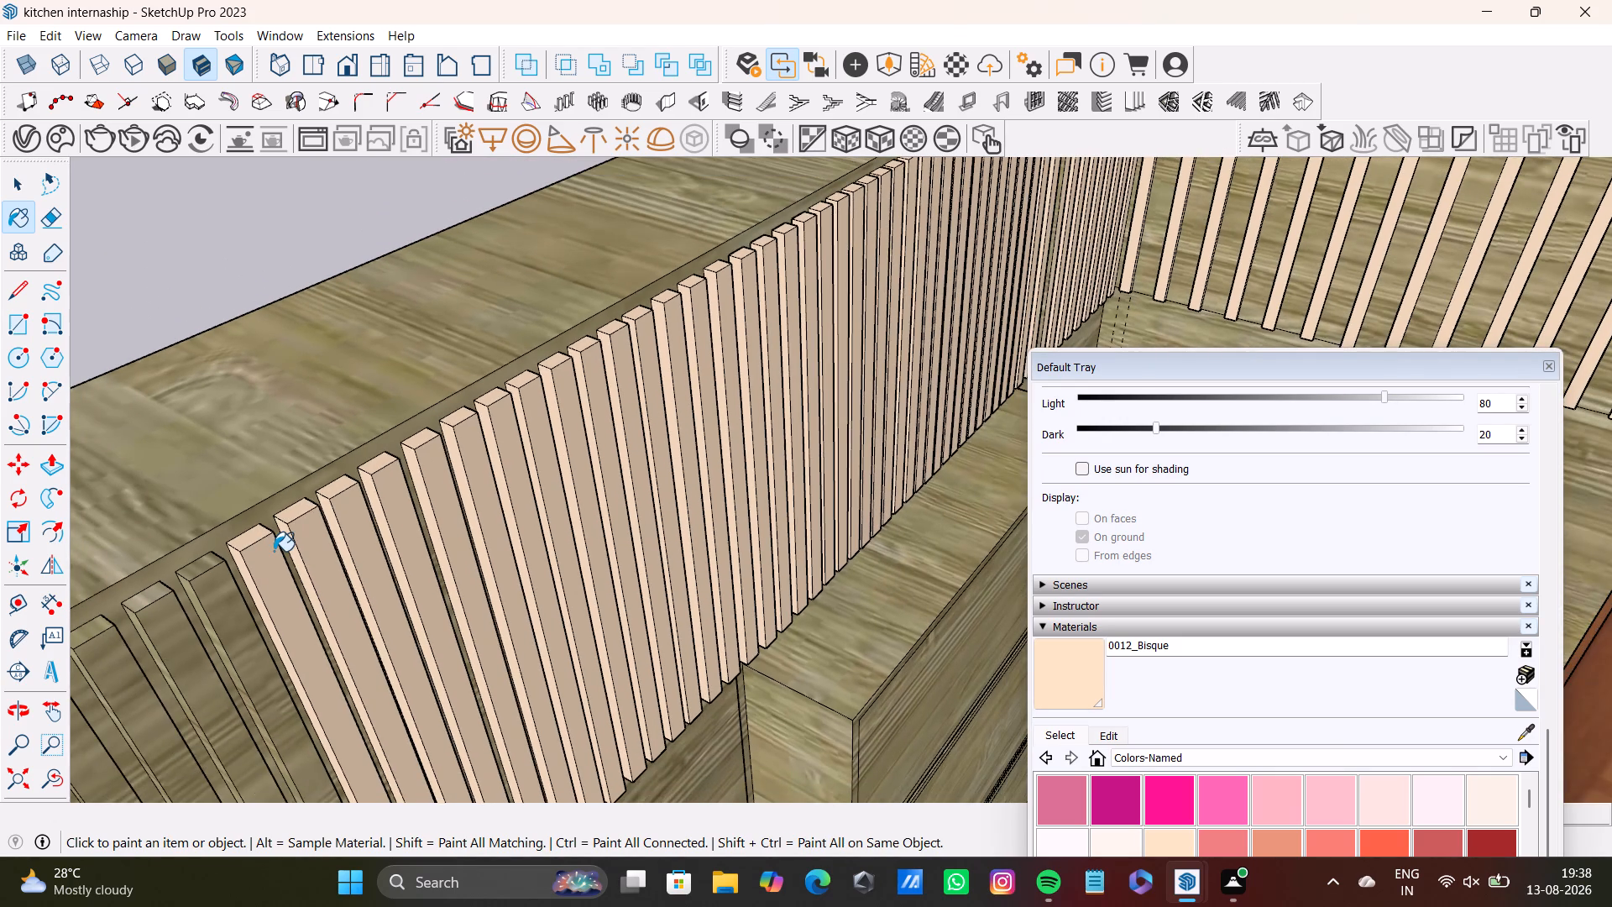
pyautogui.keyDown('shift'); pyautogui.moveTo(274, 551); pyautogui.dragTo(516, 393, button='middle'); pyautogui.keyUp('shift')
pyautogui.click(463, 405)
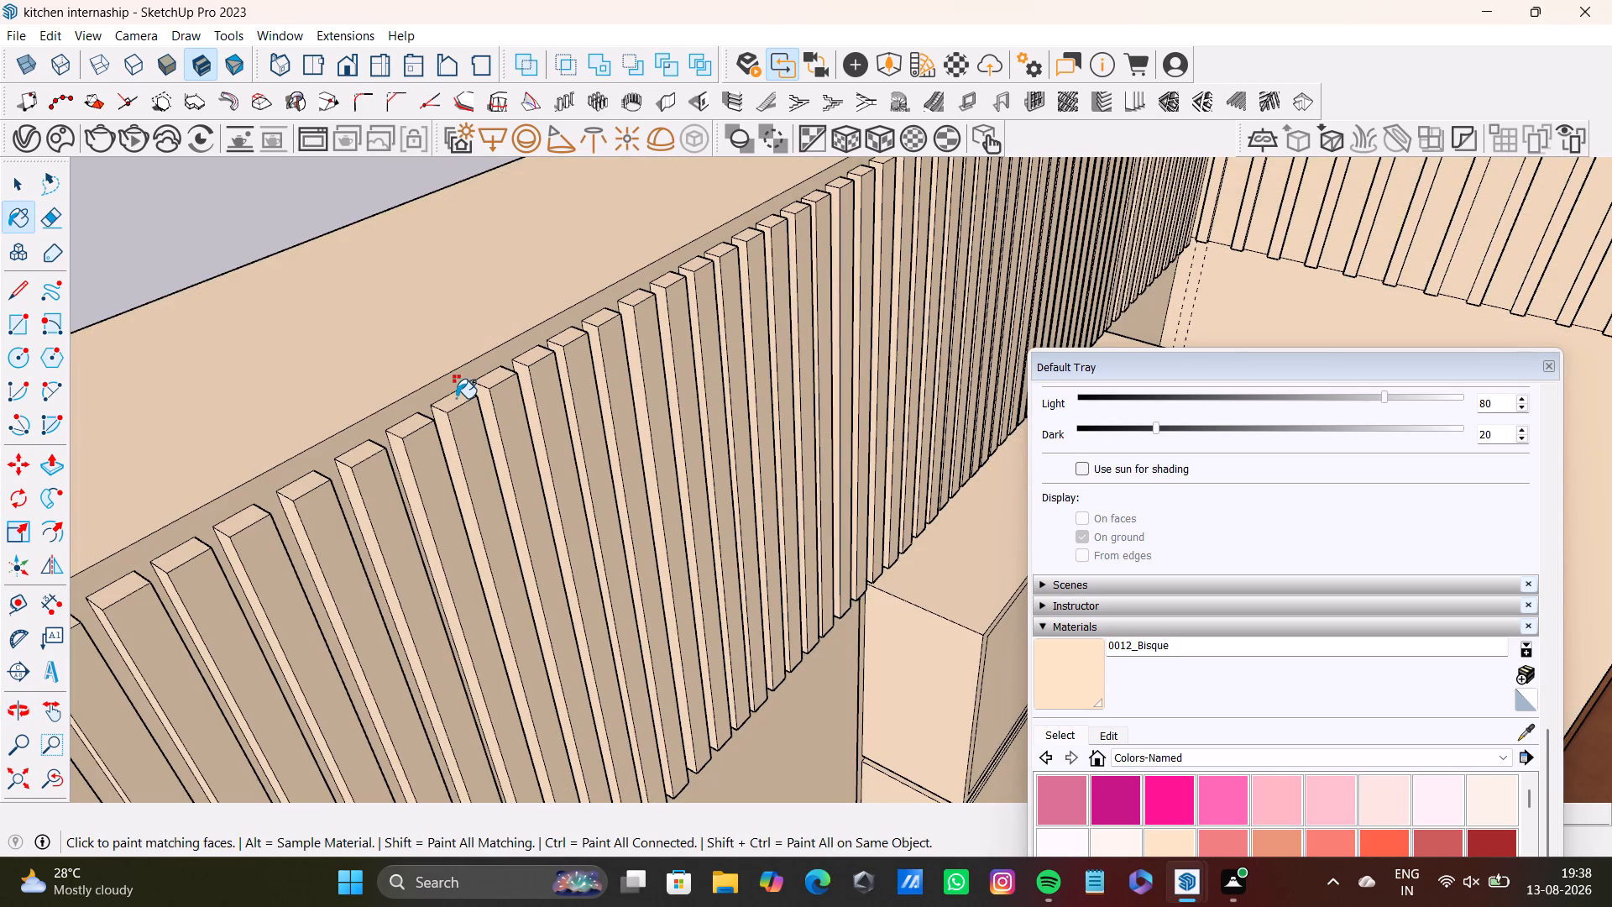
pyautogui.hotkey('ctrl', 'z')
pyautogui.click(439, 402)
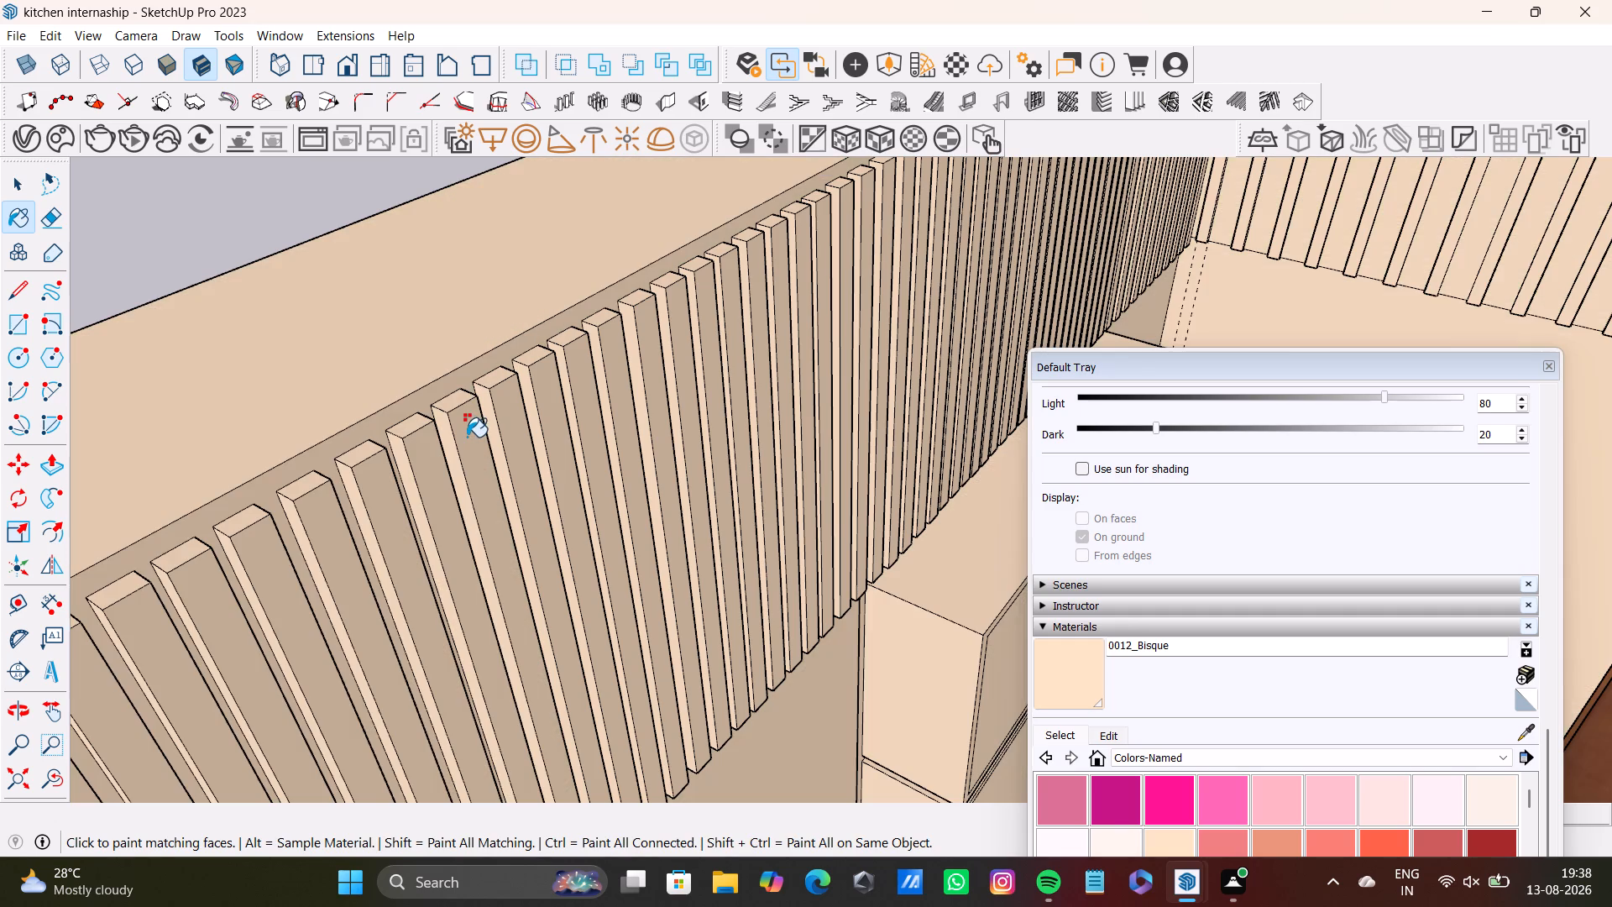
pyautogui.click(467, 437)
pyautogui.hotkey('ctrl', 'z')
# Pick 0012_Bisque again and paint the tops, fronts and sides of the next two unpainted slats.
pyautogui.click(1063, 650)
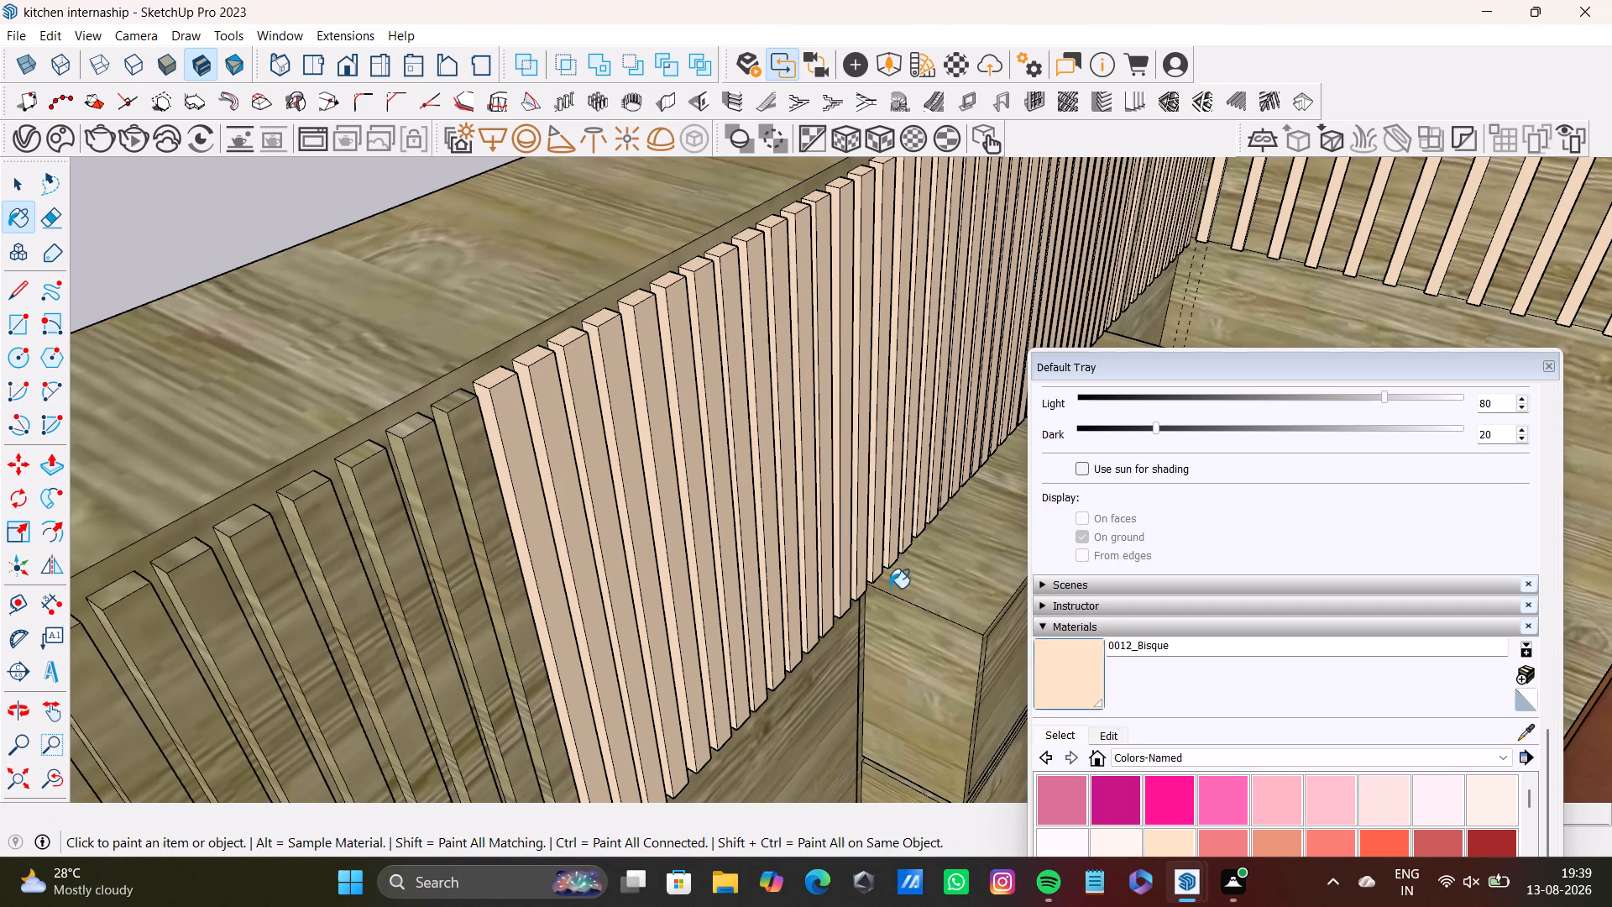
pyautogui.scroll(6, 453, 413)
pyautogui.scroll(-3, 451, 396)
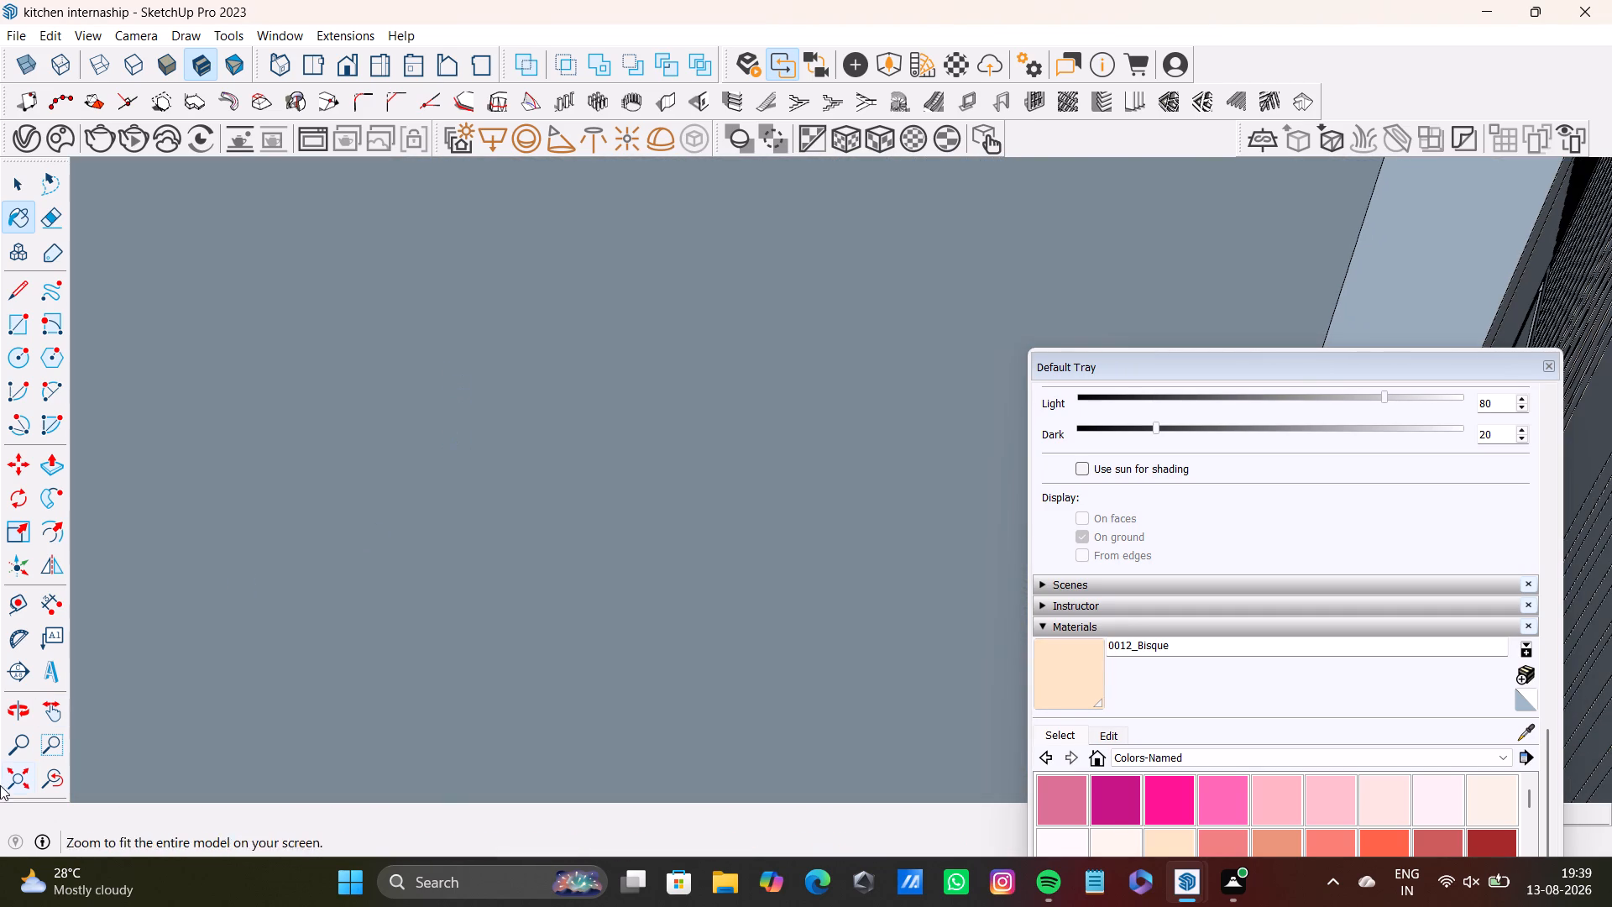
pyautogui.click(61, 779)
pyautogui.scroll(2, 468, 395)
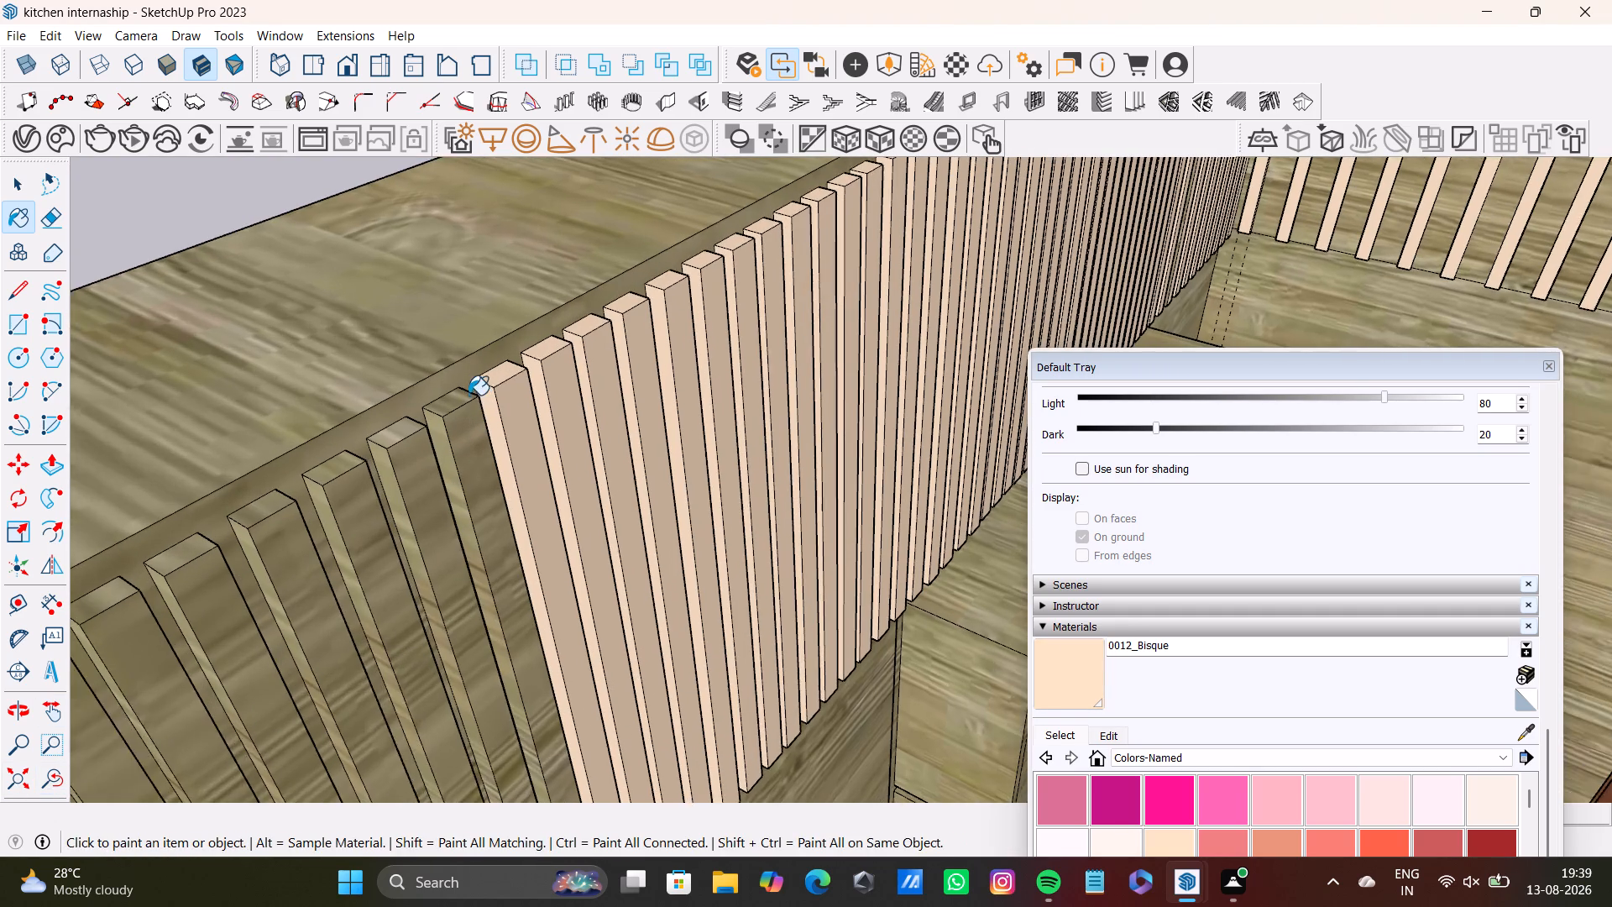
pyautogui.scroll(1, 463, 411)
pyautogui.click(442, 402)
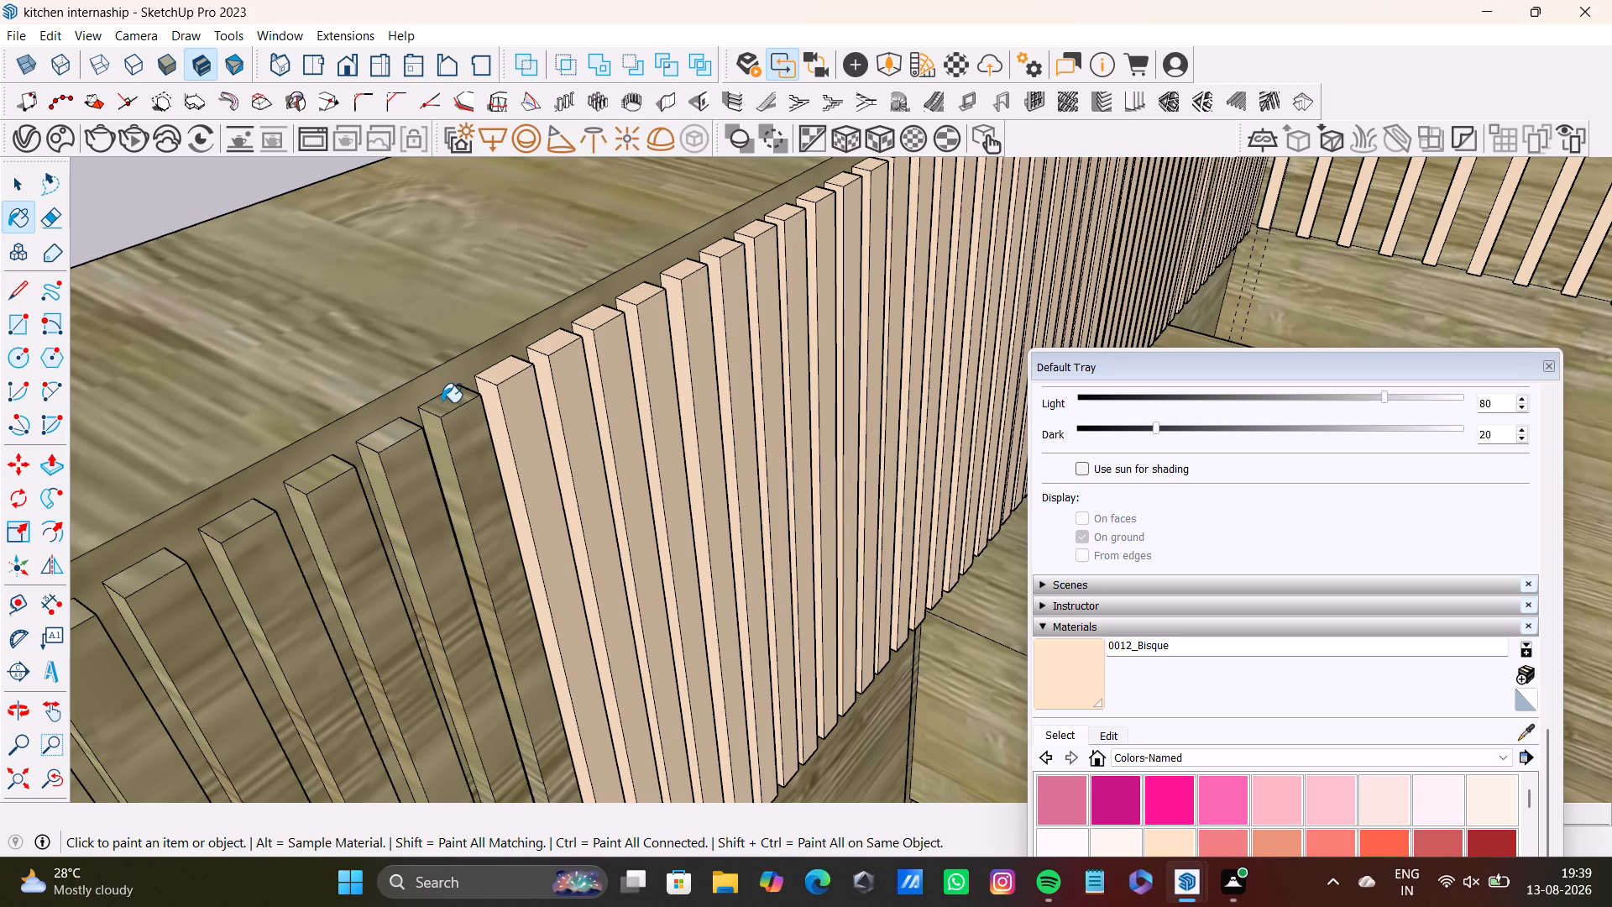
pyautogui.click(466, 439)
pyautogui.click(433, 427)
pyautogui.click(388, 448)
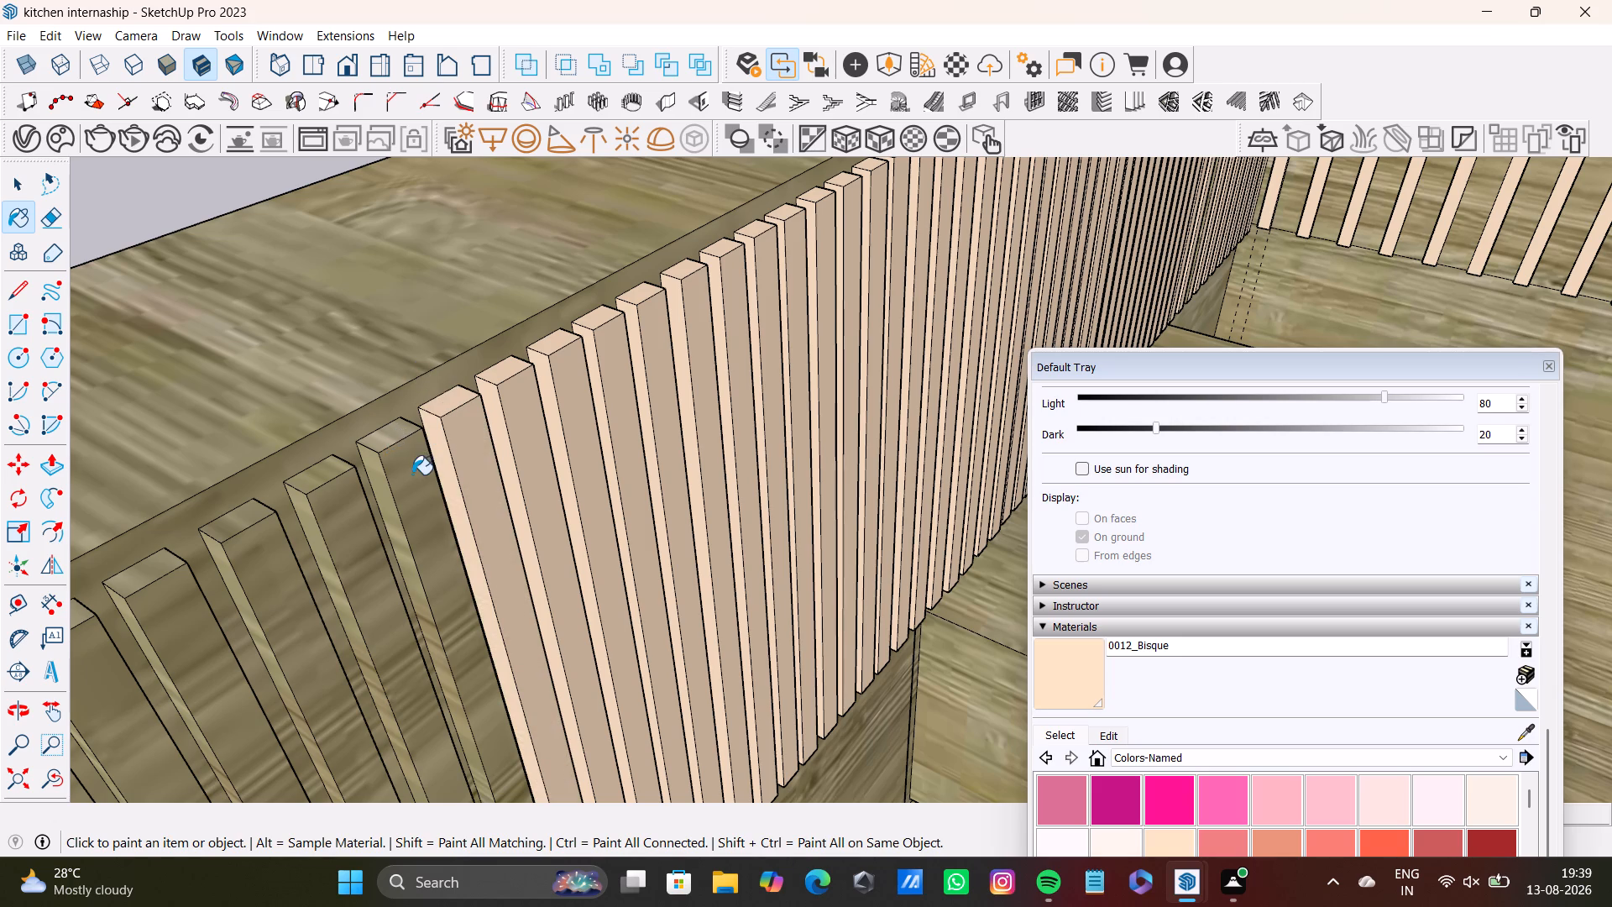
pyautogui.click(412, 474)
pyautogui.click(395, 441)
pyautogui.click(376, 474)
# Paint the following two slats with 0012_Bisque on their top, front and narrow side faces.
pyautogui.click(327, 482)
pyautogui.click(348, 527)
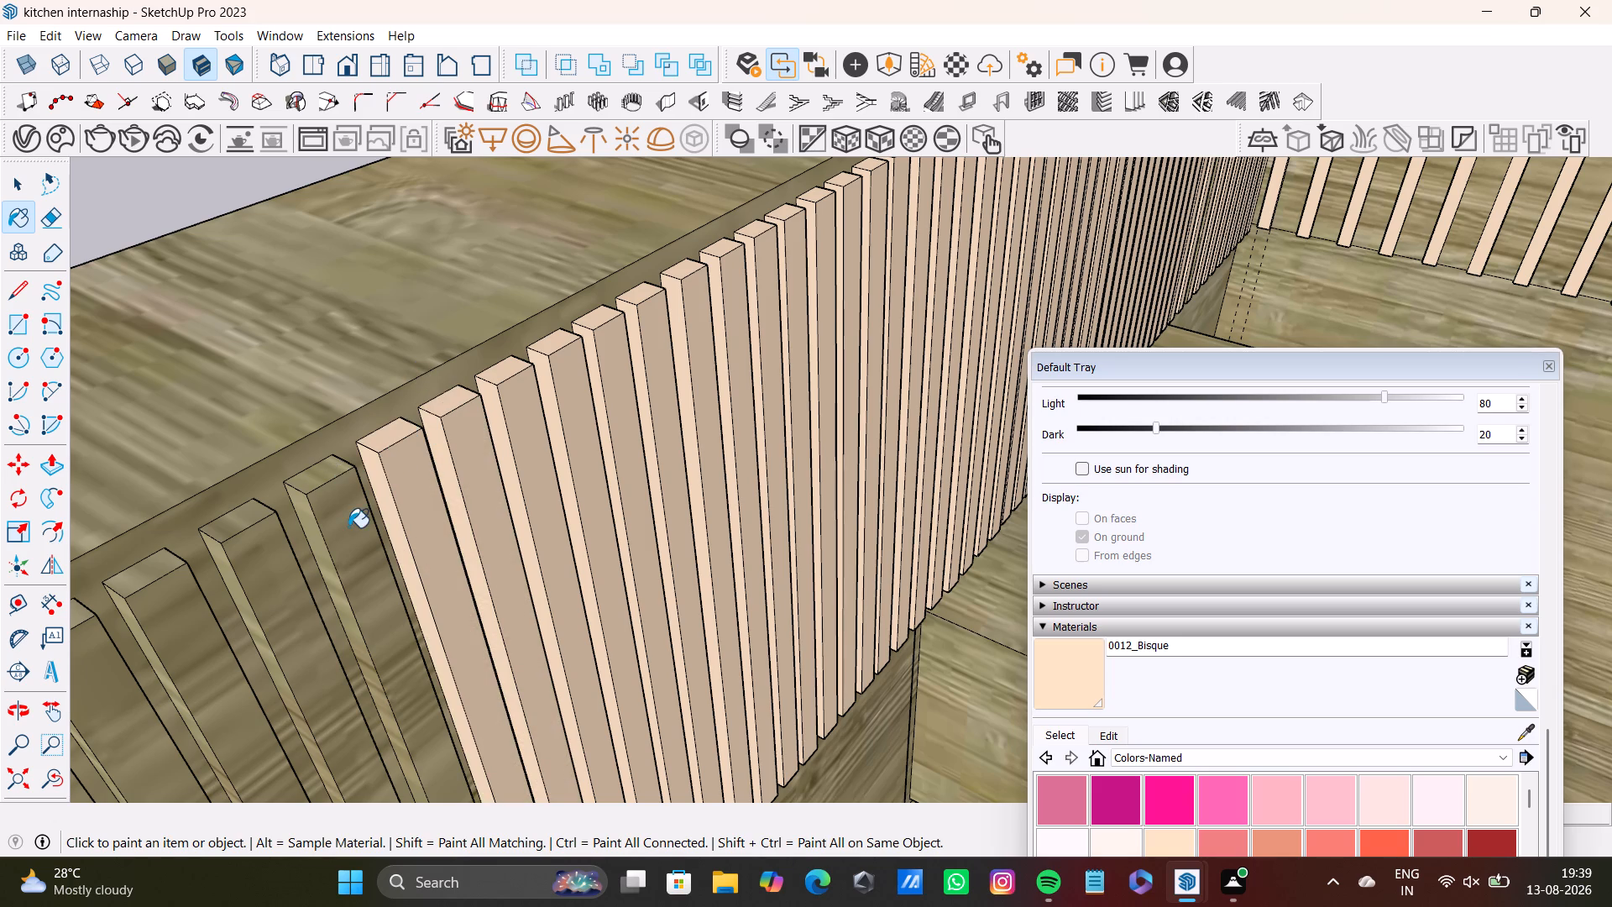
pyautogui.click(323, 478)
pyautogui.click(305, 514)
pyautogui.click(242, 530)
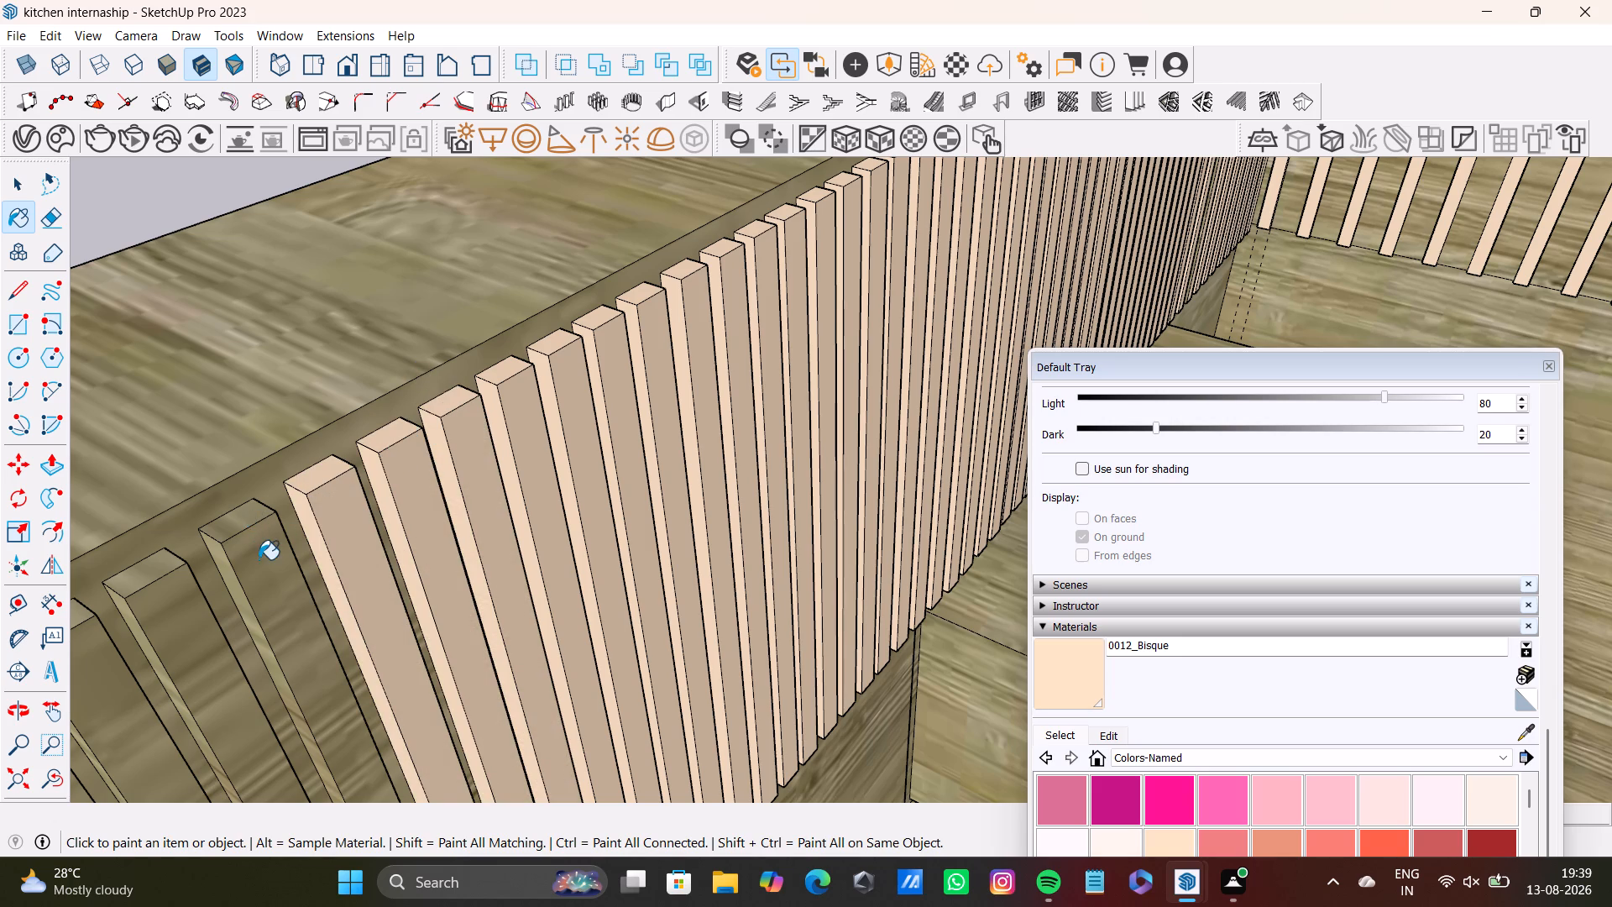
pyautogui.click(259, 559)
pyautogui.click(236, 517)
pyautogui.scroll(-2, 269, 542)
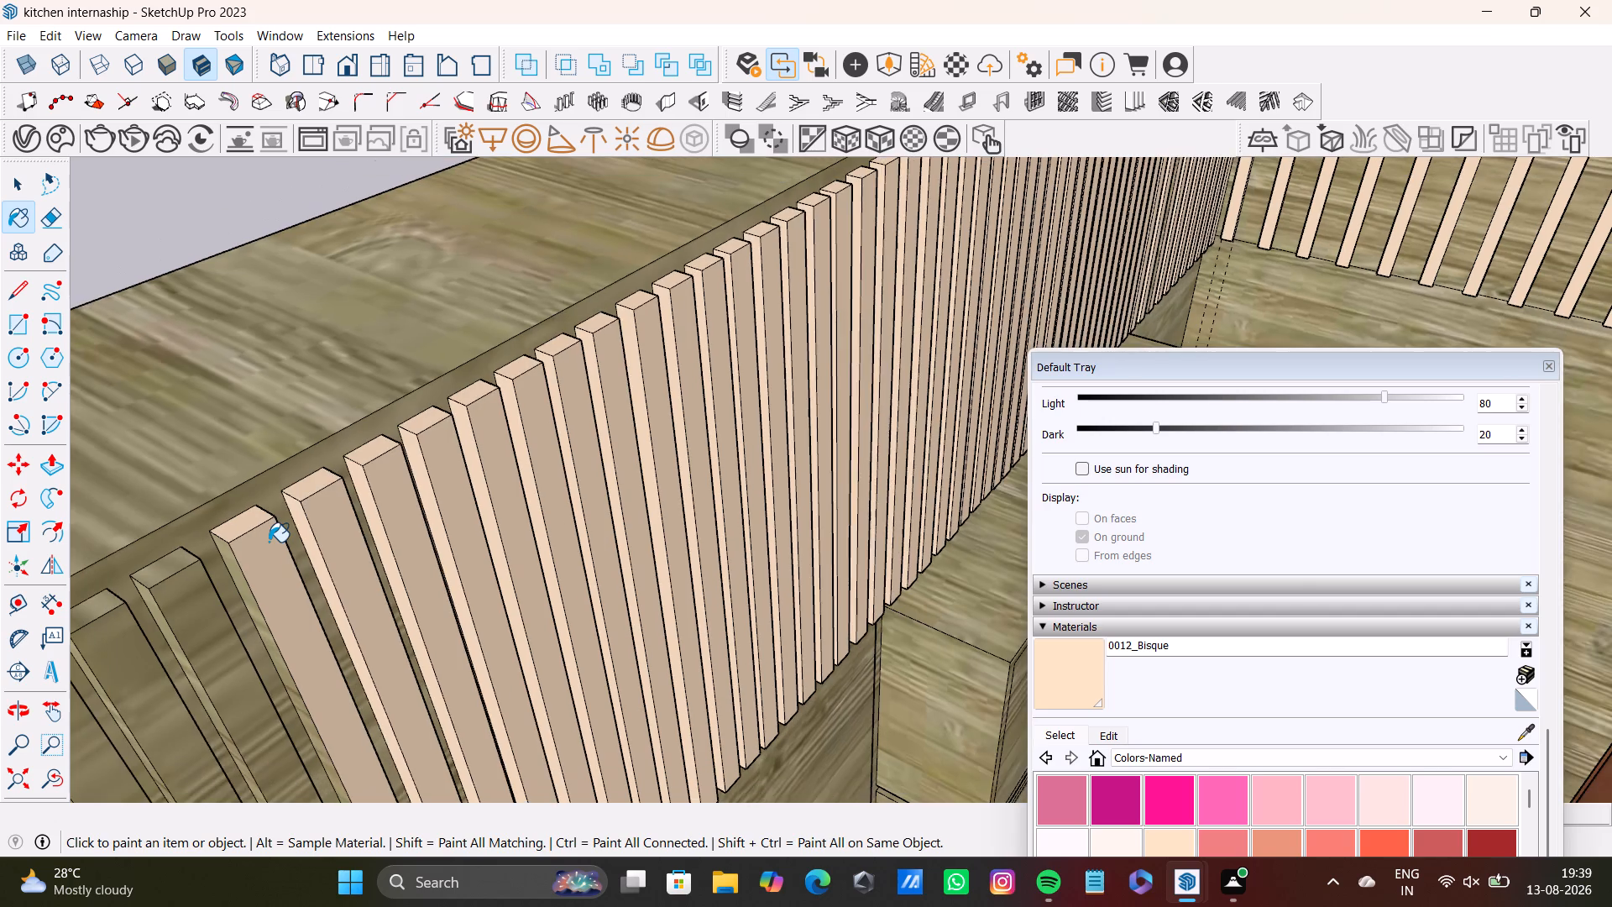
pyautogui.scroll(-1, 269, 542)
pyautogui.moveTo(269, 542); pyautogui.dragTo(490, 441, button='middle')
pyautogui.scroll(3, 459, 471)
pyautogui.click(457, 443)
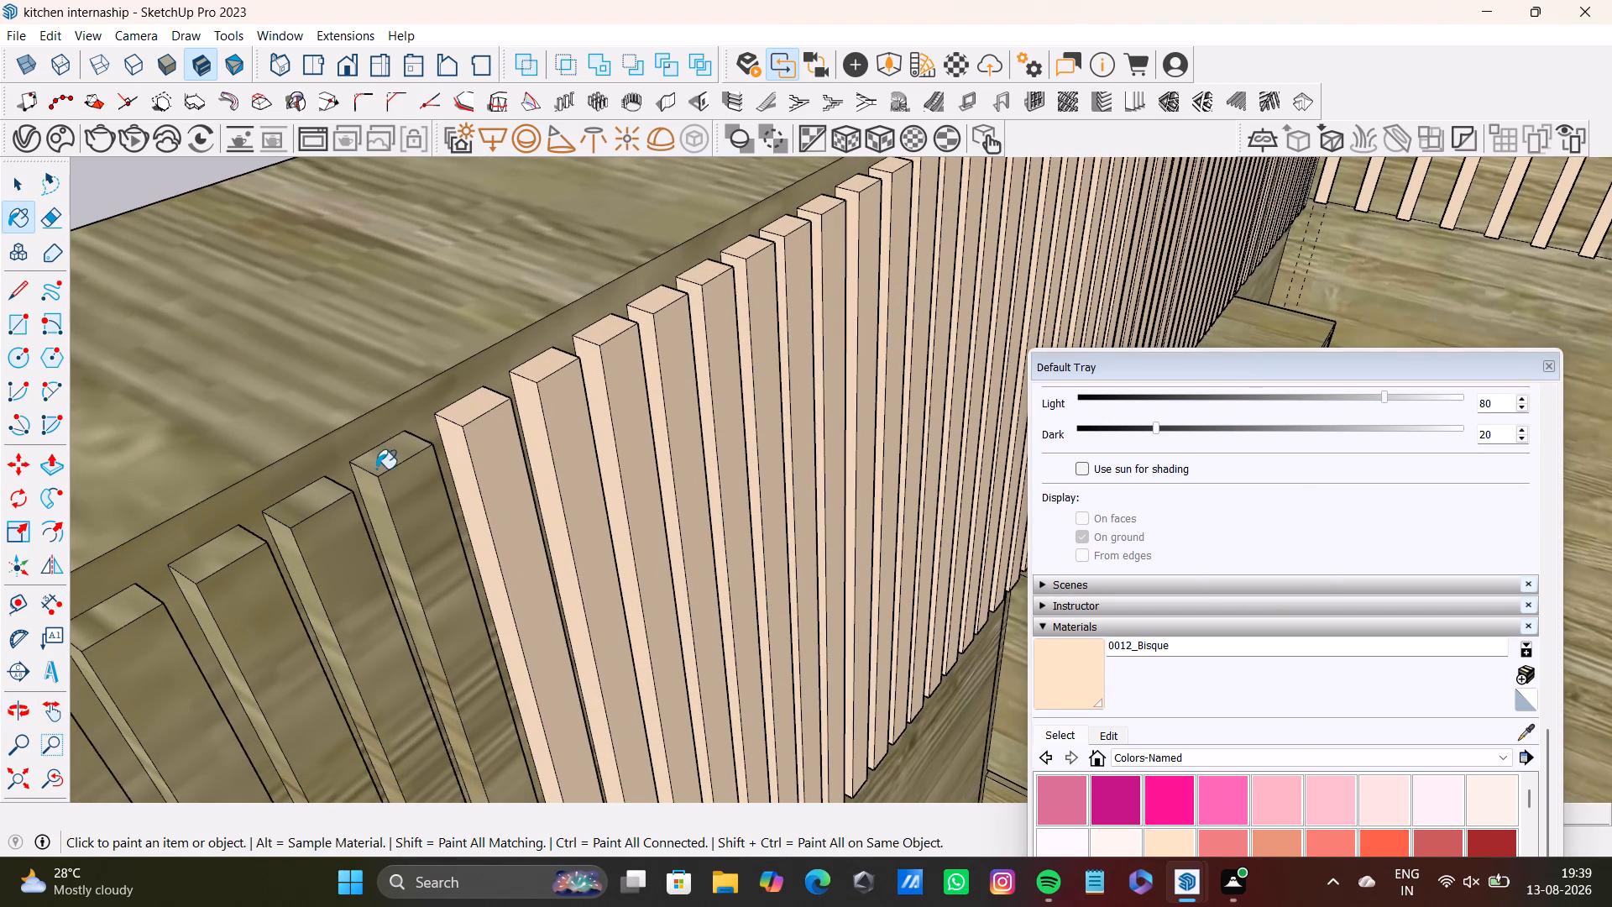
# Apply 0012_Bisque to the top, front and side faces of another two slats in the row.
pyautogui.click(379, 469)
pyautogui.click(405, 495)
pyautogui.click(369, 491)
pyautogui.click(314, 495)
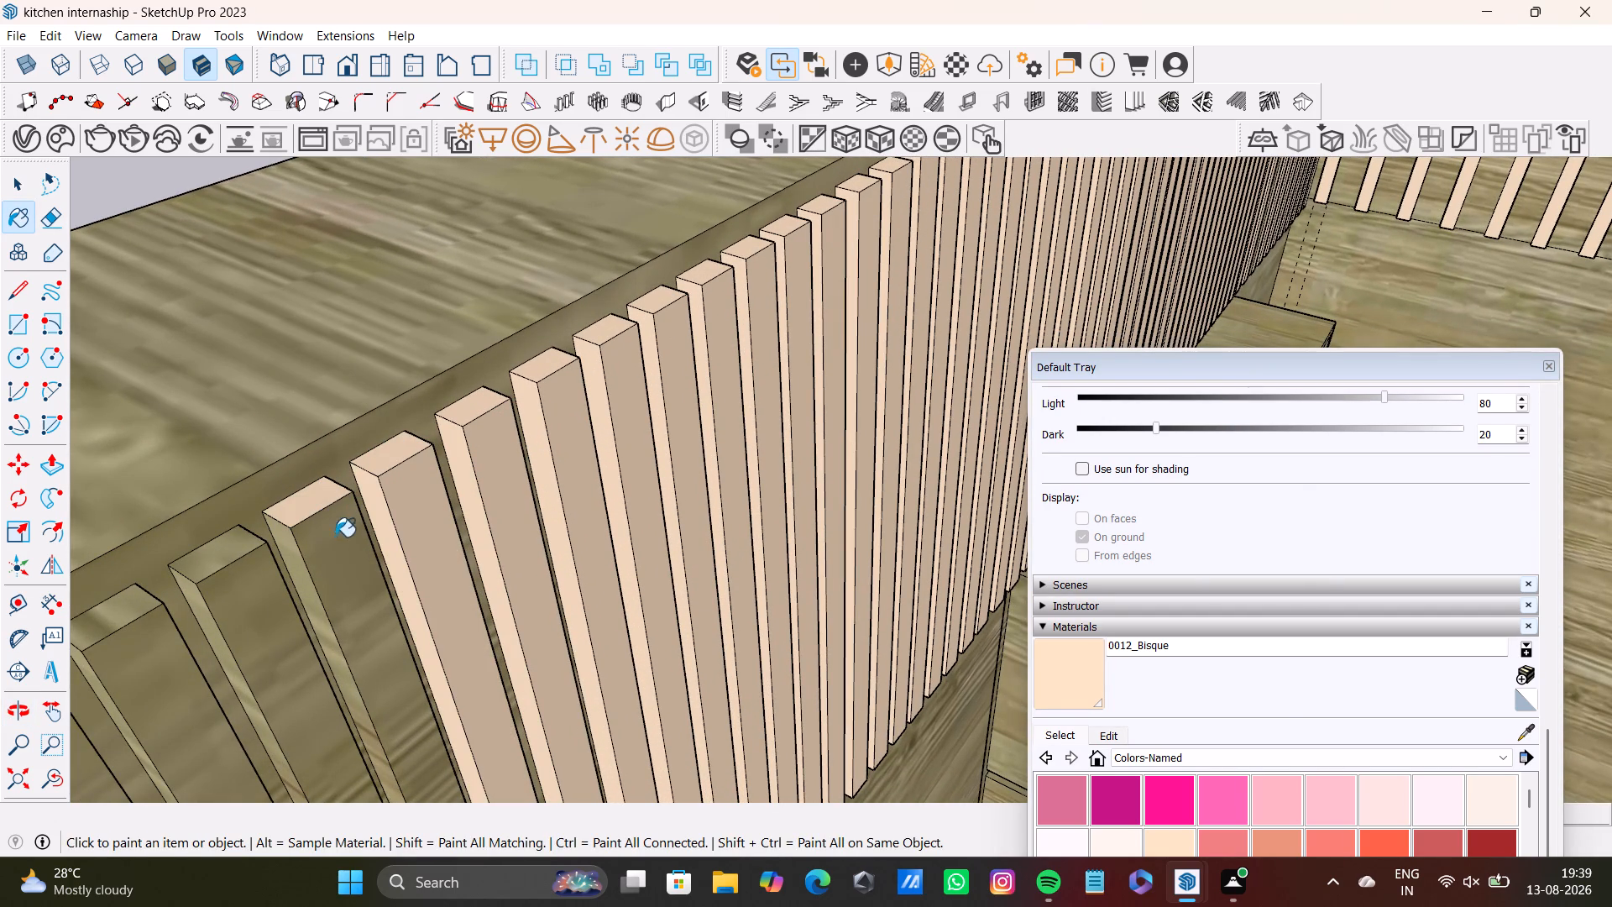
pyautogui.click(339, 541)
pyautogui.click(290, 547)
pyautogui.scroll(-4, 290, 547)
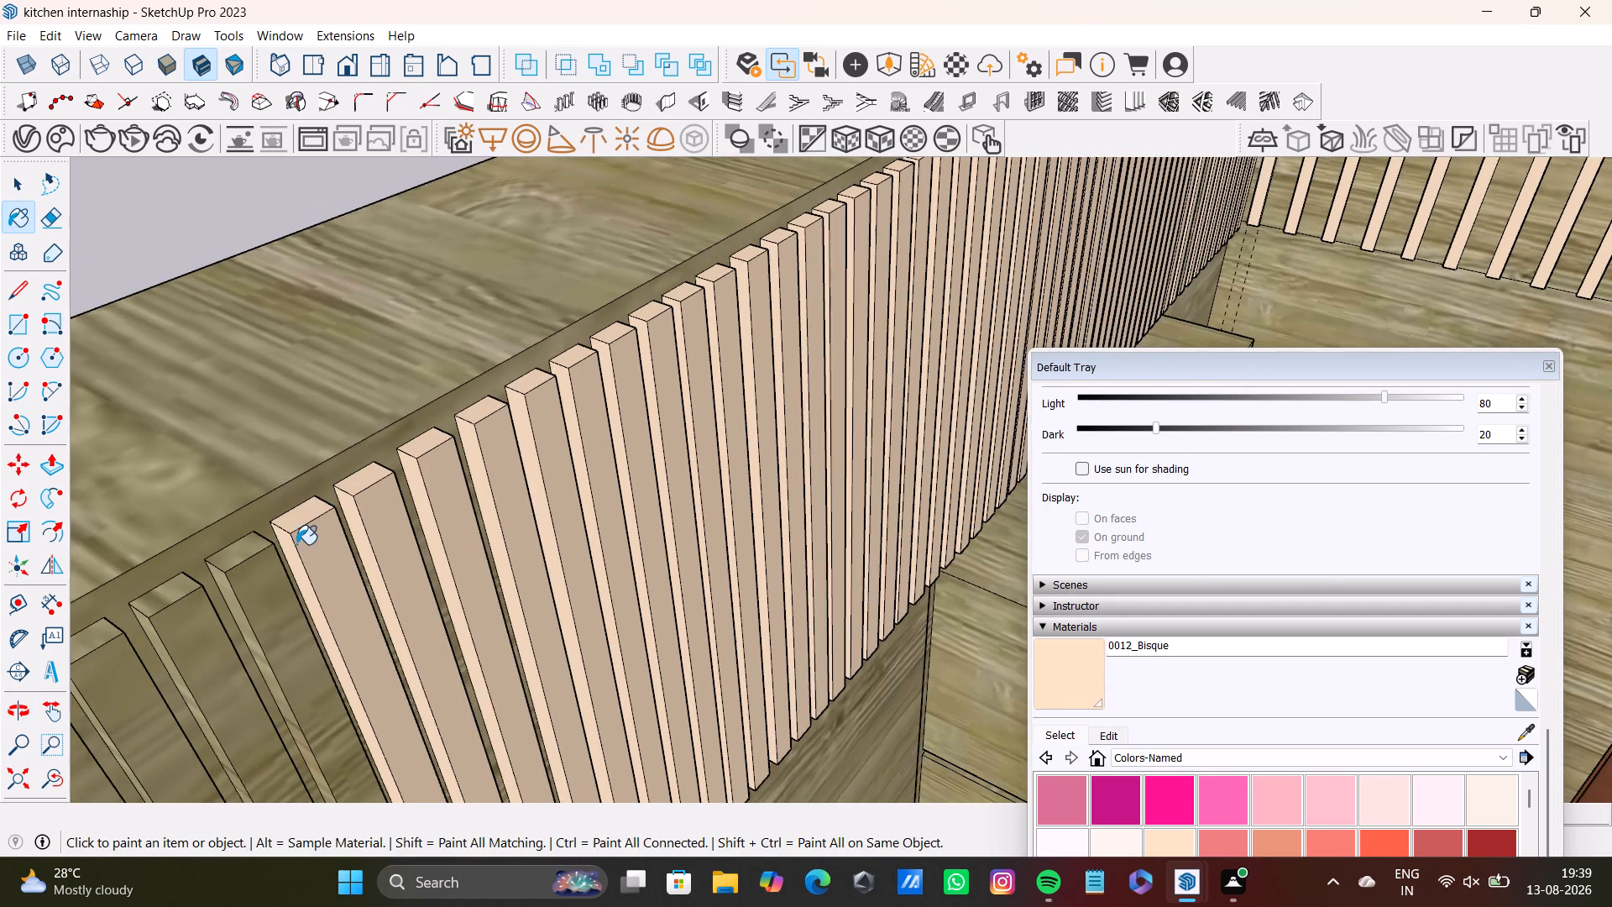
# Paint the top, front and narrow side faces of the next three unpainted slats with 0012_Bisque.
pyautogui.keyDown('shift'); pyautogui.moveTo(296, 544); pyautogui.dragTo(484, 432, button='middle'); pyautogui.keyUp('shift')
pyautogui.click(431, 447)
pyautogui.click(441, 467)
pyautogui.click(418, 483)
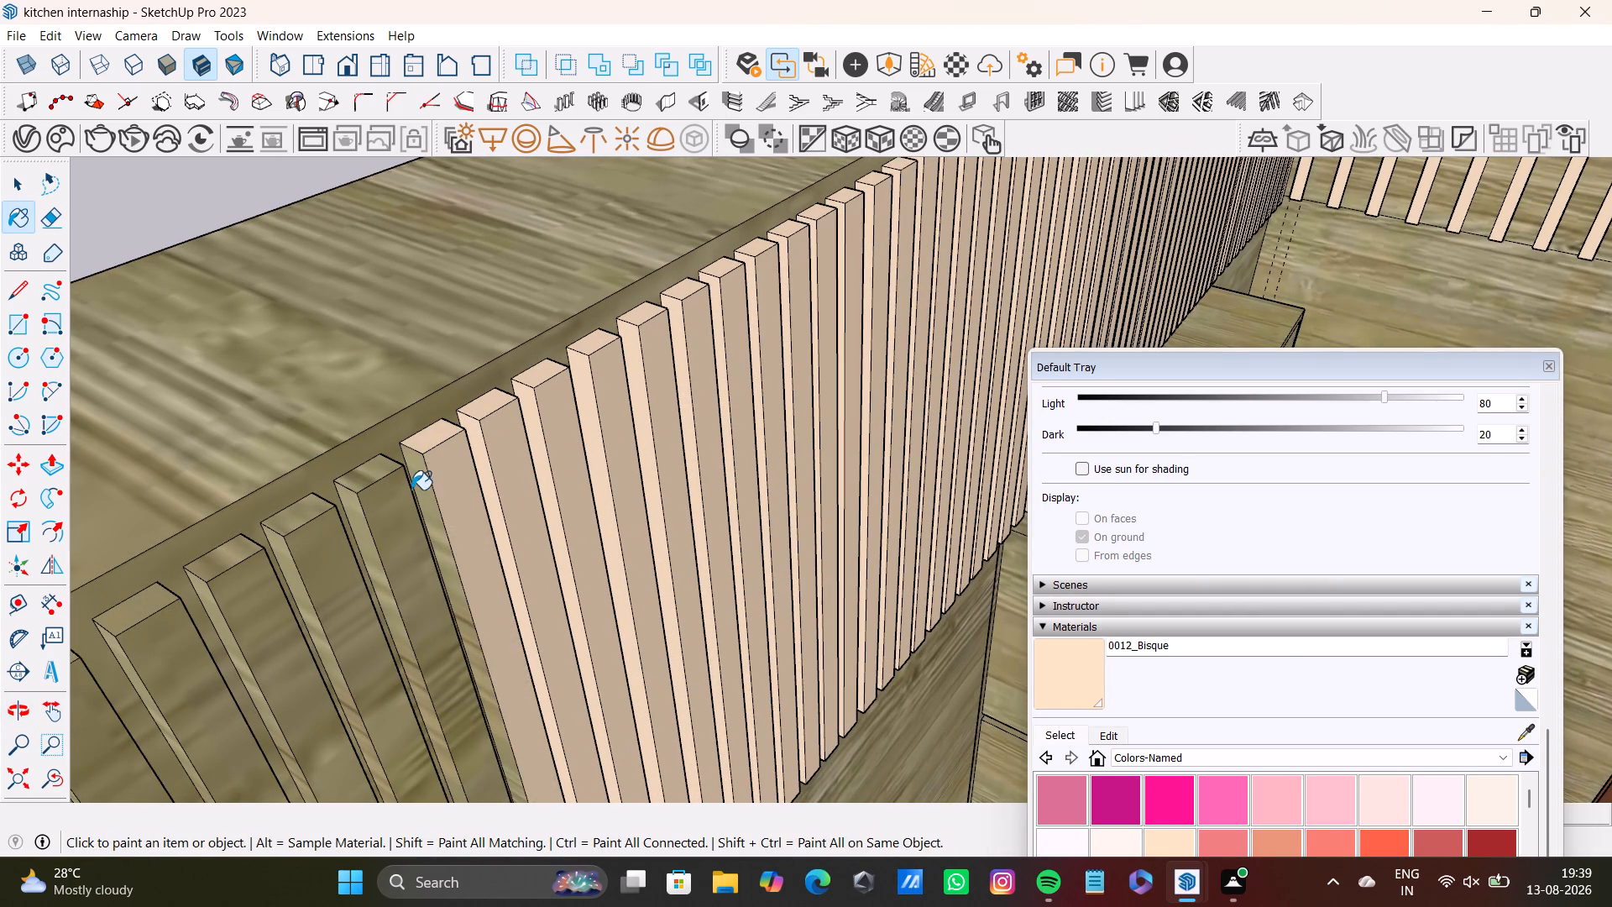
pyautogui.click(367, 480)
pyautogui.click(390, 515)
pyautogui.click(350, 506)
pyautogui.click(306, 517)
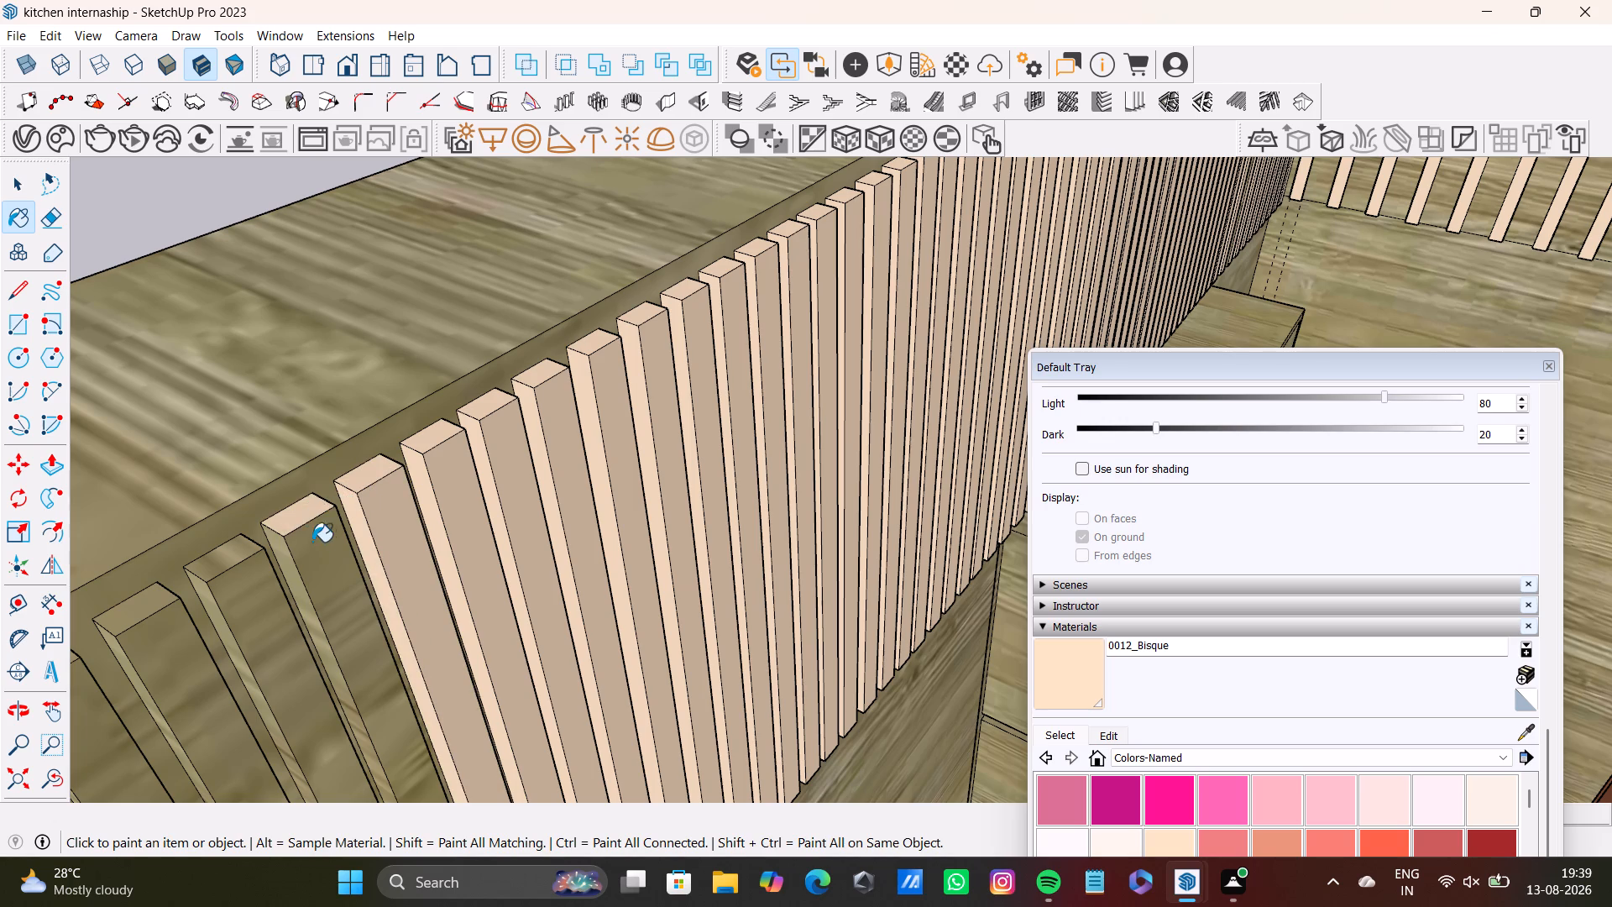
pyautogui.click(316, 547)
pyautogui.click(281, 554)
# Apply 0012_Bisque to the top, front and side faces of the following two wood-textured slats.
pyautogui.scroll(-5, 303, 548)
pyautogui.keyDown('shift'); pyautogui.moveTo(303, 548); pyautogui.dragTo(532, 444, button='middle'); pyautogui.keyUp('shift')
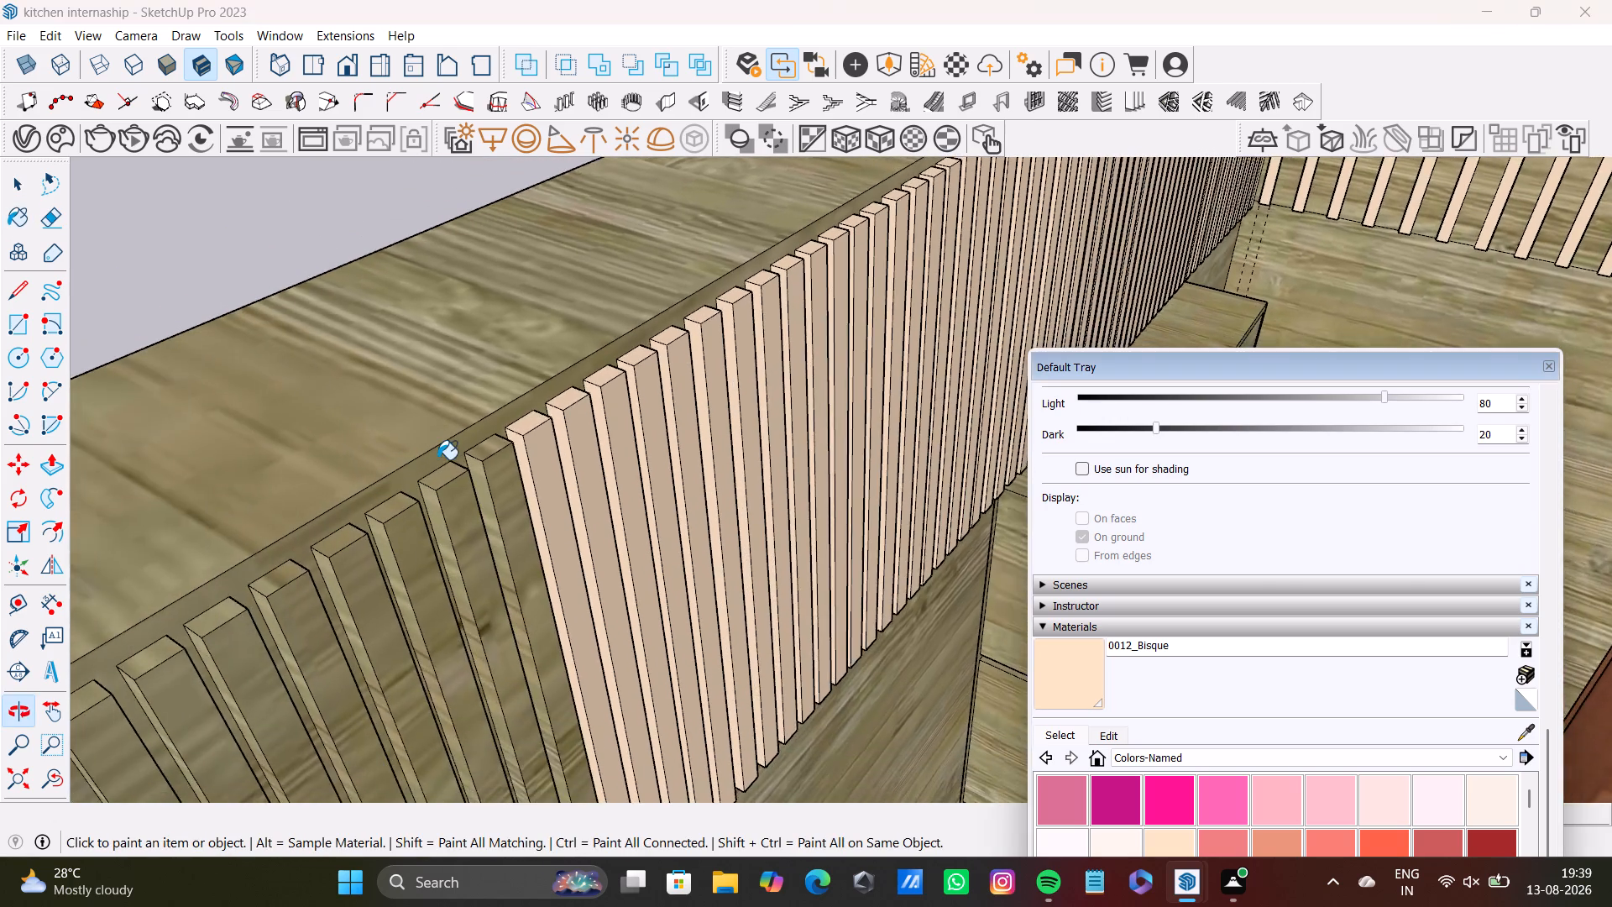
pyautogui.scroll(5, 437, 459)
pyautogui.click(496, 454)
pyautogui.click(533, 478)
pyautogui.click(489, 493)
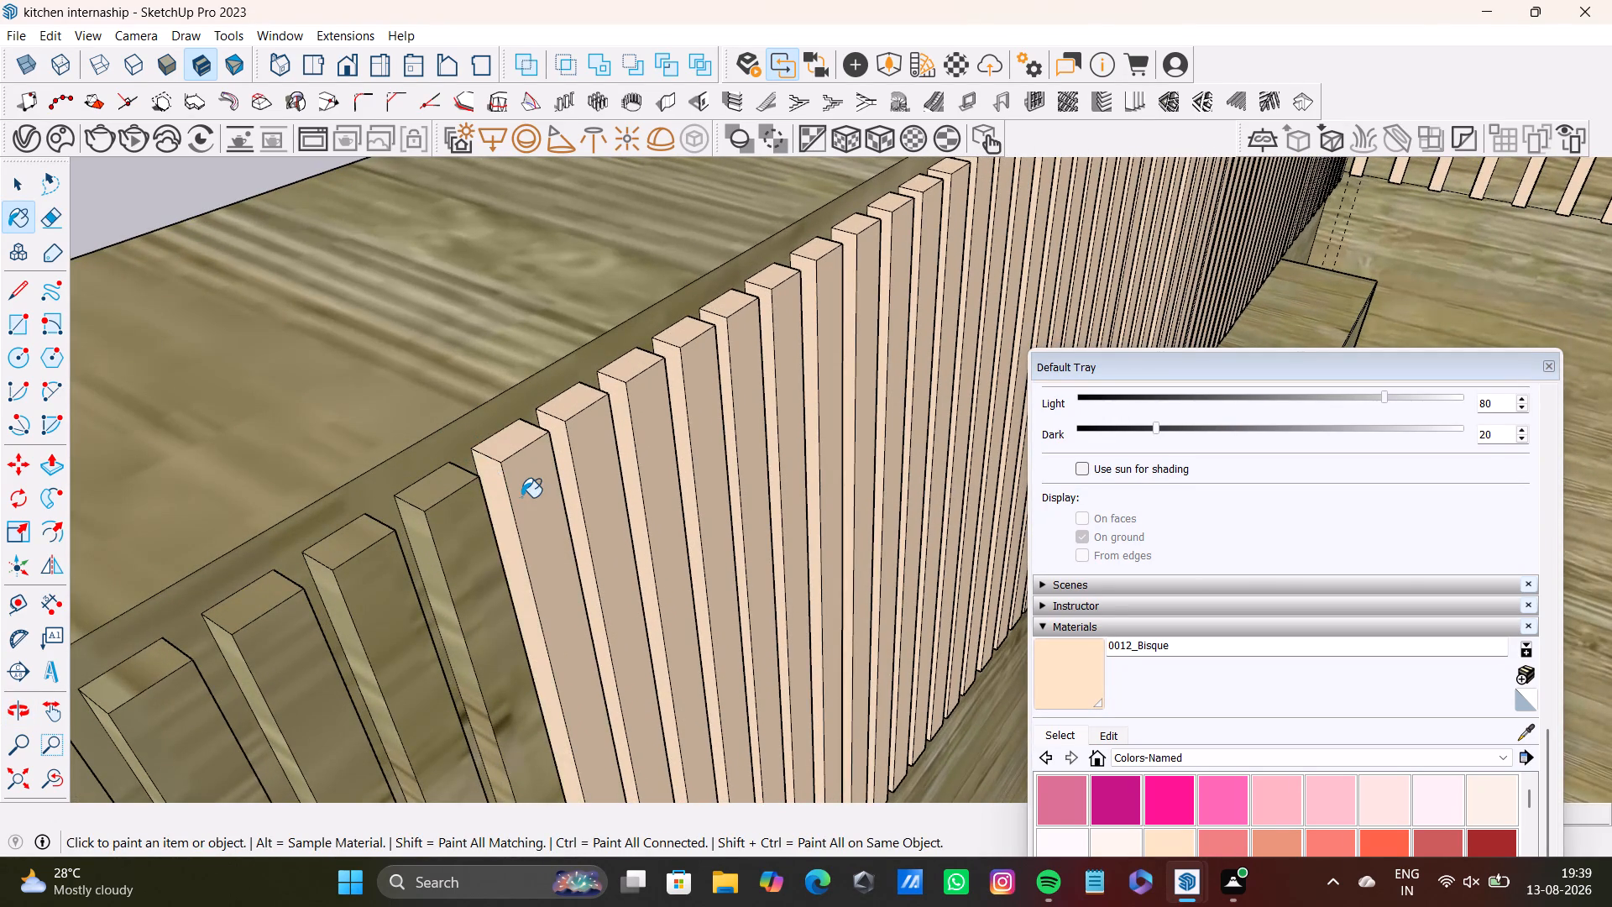
pyautogui.scroll(-7, 522, 497)
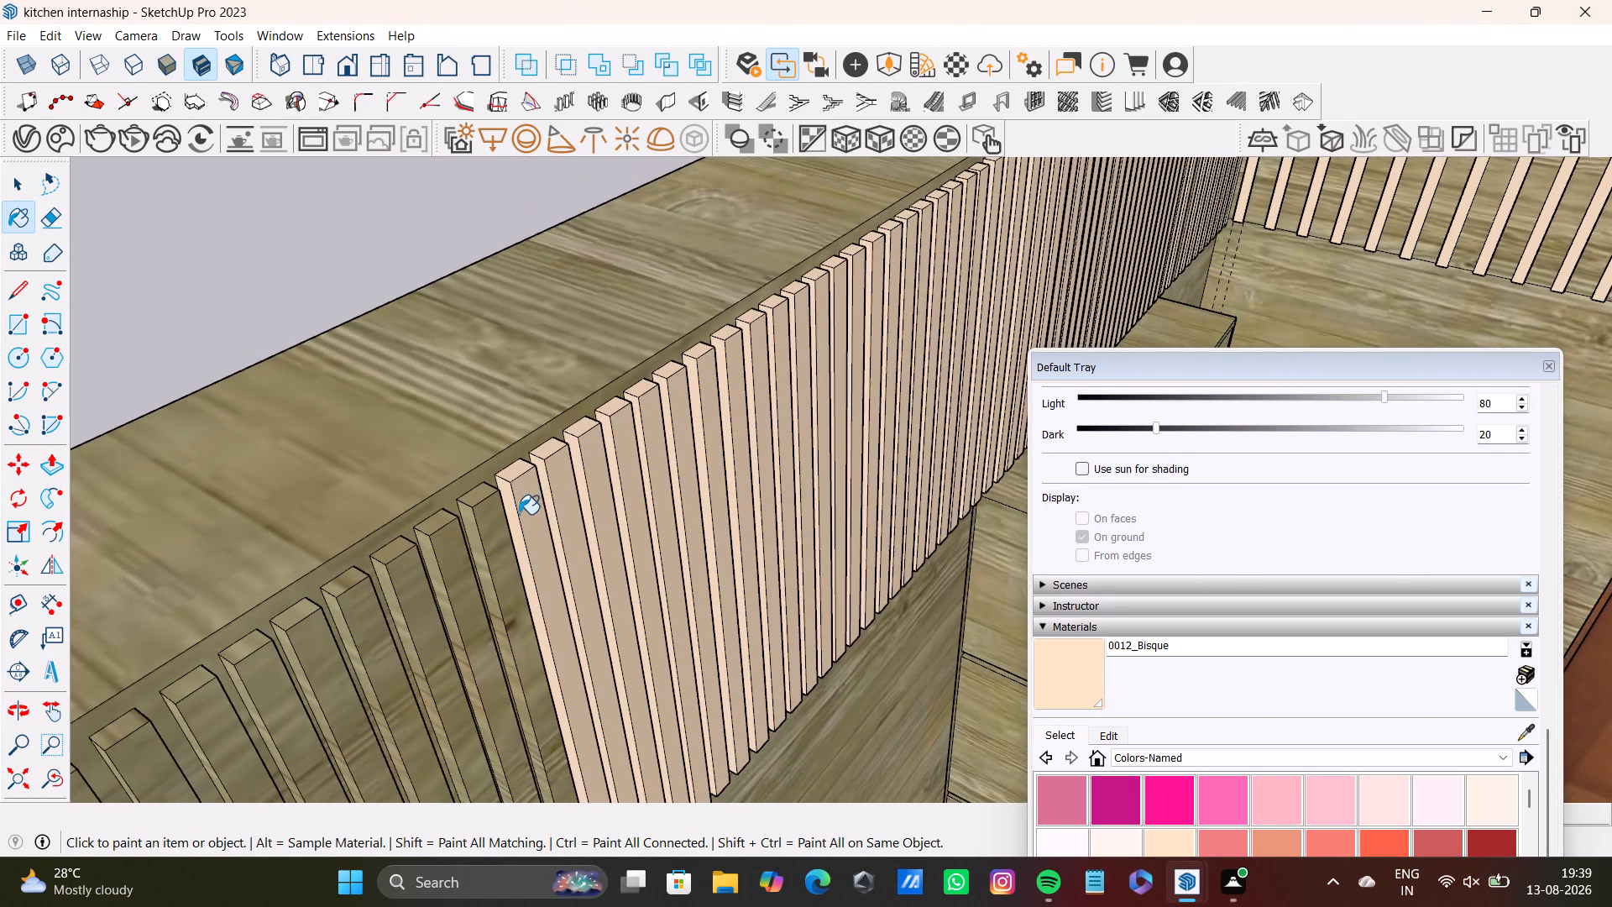
pyautogui.moveTo(519, 514); pyautogui.dragTo(478, 531, button='middle')
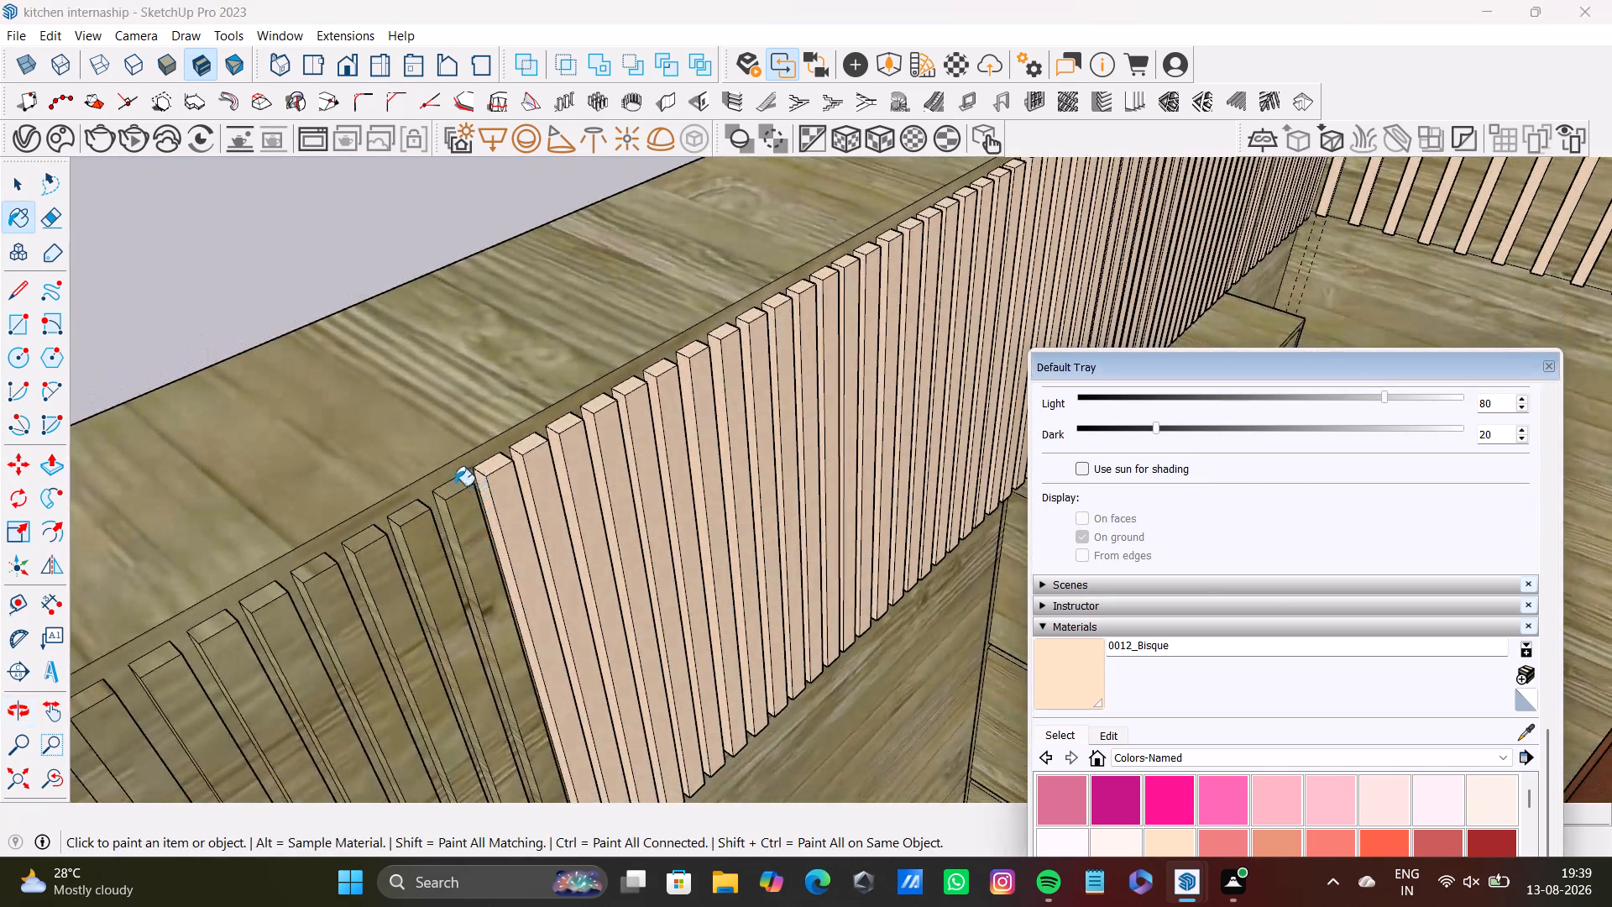
pyautogui.click(453, 495)
pyautogui.click(474, 511)
pyautogui.click(458, 490)
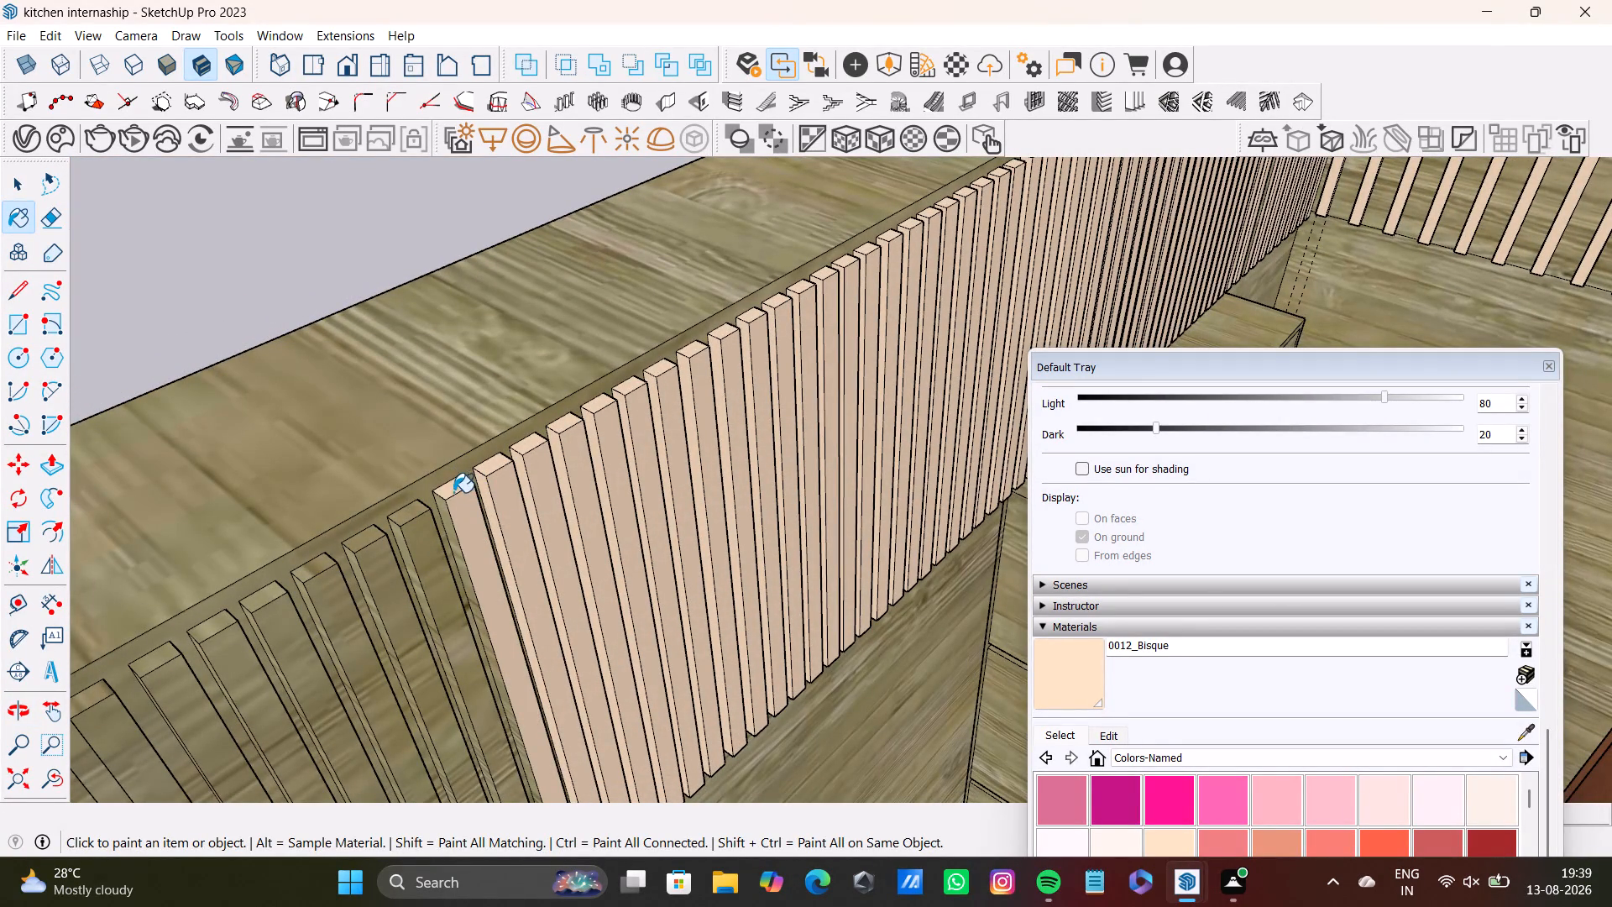
pyautogui.click(446, 509)
# Continue along the row, painting the tops, fronts and sides of three more slats with 0012_Bisque.
pyautogui.click(410, 531)
pyautogui.click(409, 514)
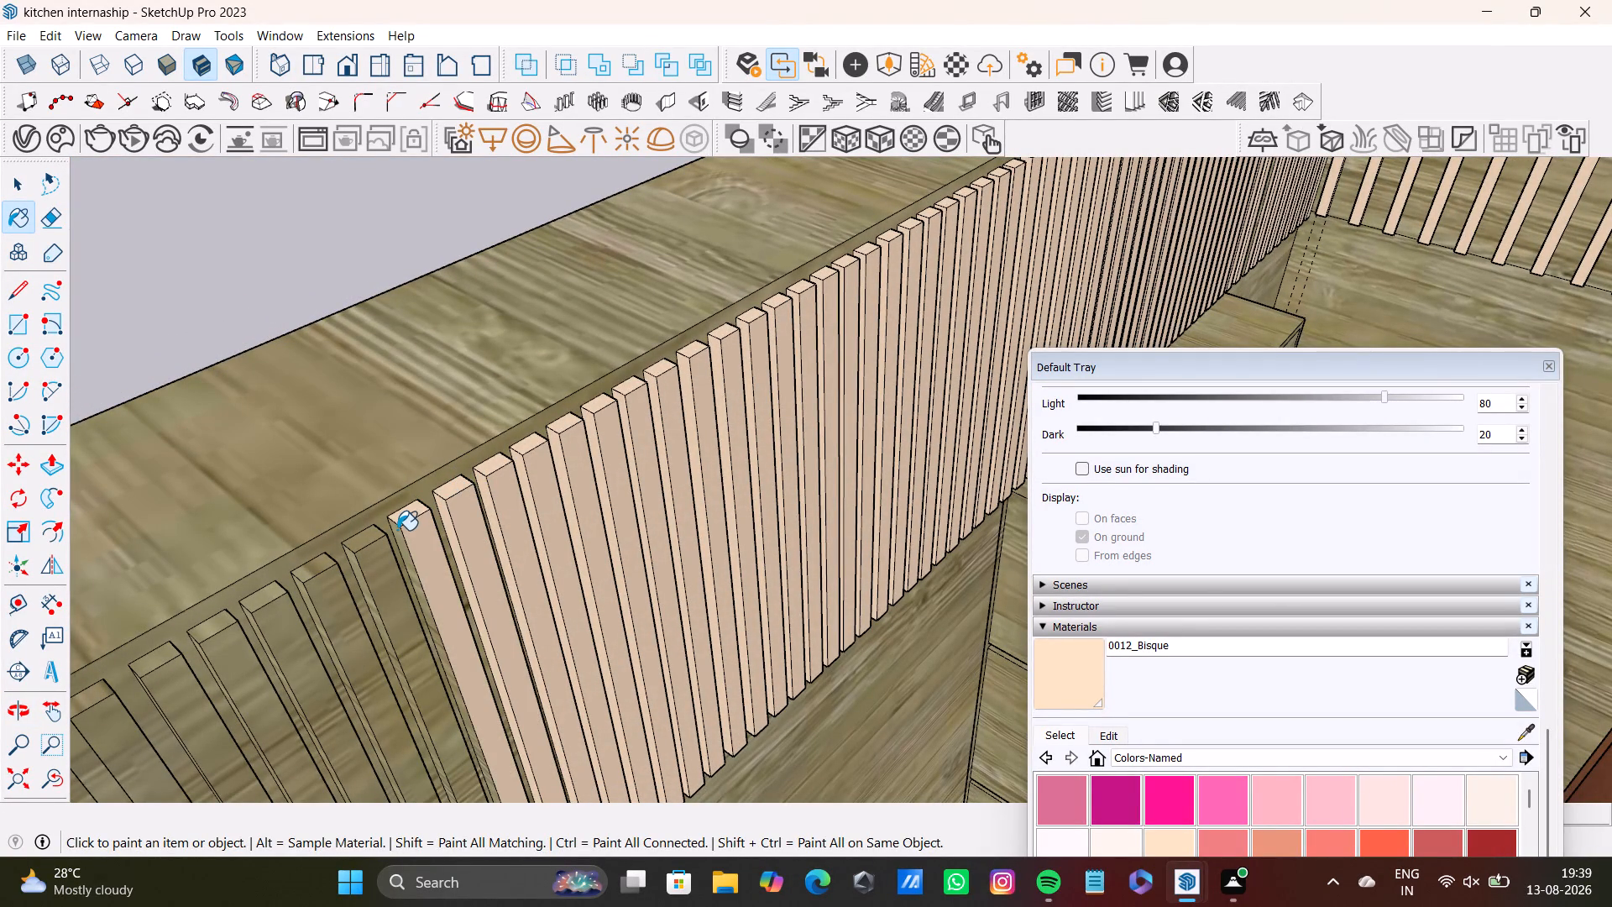
pyautogui.click(397, 530)
pyautogui.click(361, 540)
pyautogui.click(370, 564)
pyautogui.click(352, 560)
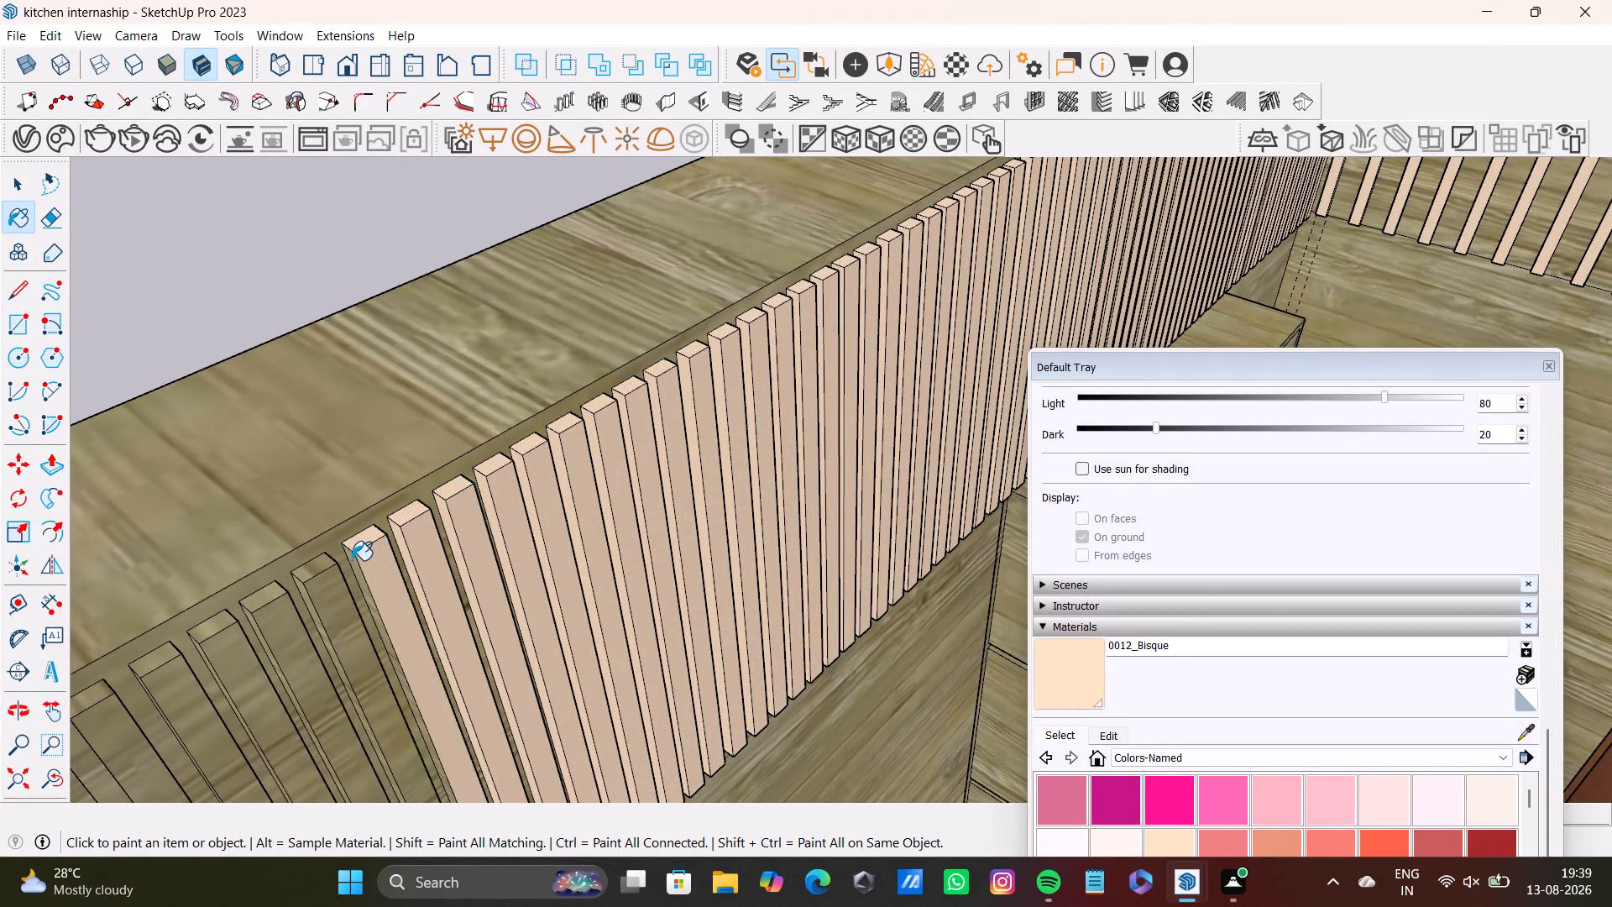
pyautogui.click(321, 562)
pyautogui.click(324, 594)
pyautogui.click(302, 595)
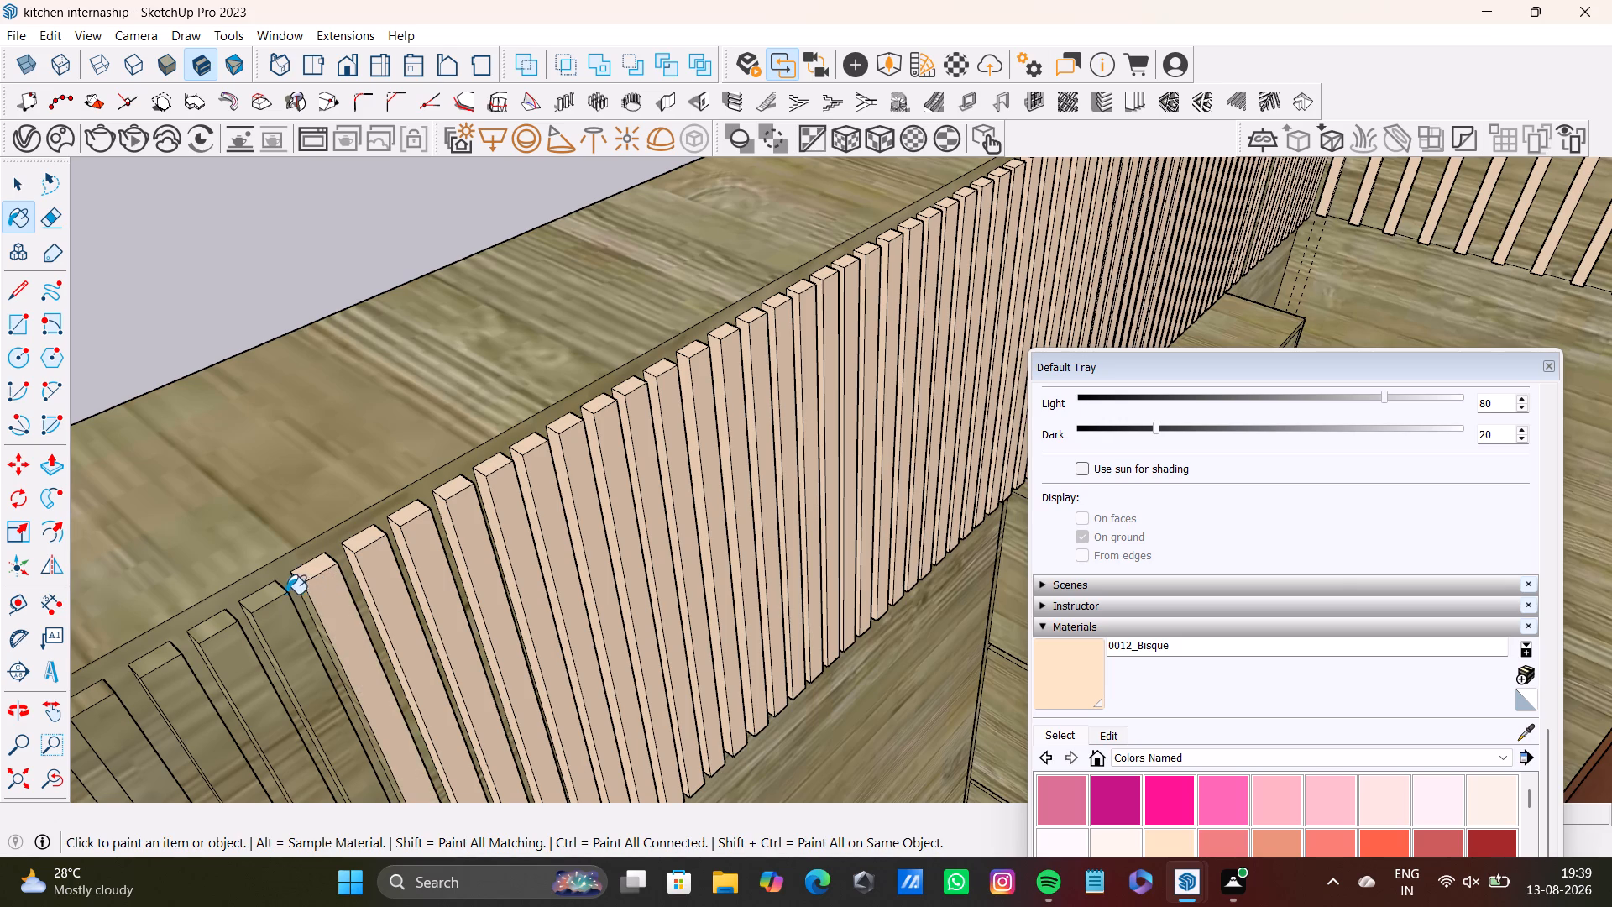
# Paint the next two wood-textured slats with 0012_Bisque on their top, front and narrow side faces.
pyautogui.scroll(2, 300, 591)
pyautogui.keyDown('shift'); pyautogui.moveTo(321, 579); pyautogui.dragTo(693, 411, button='middle'); pyautogui.keyUp('shift')
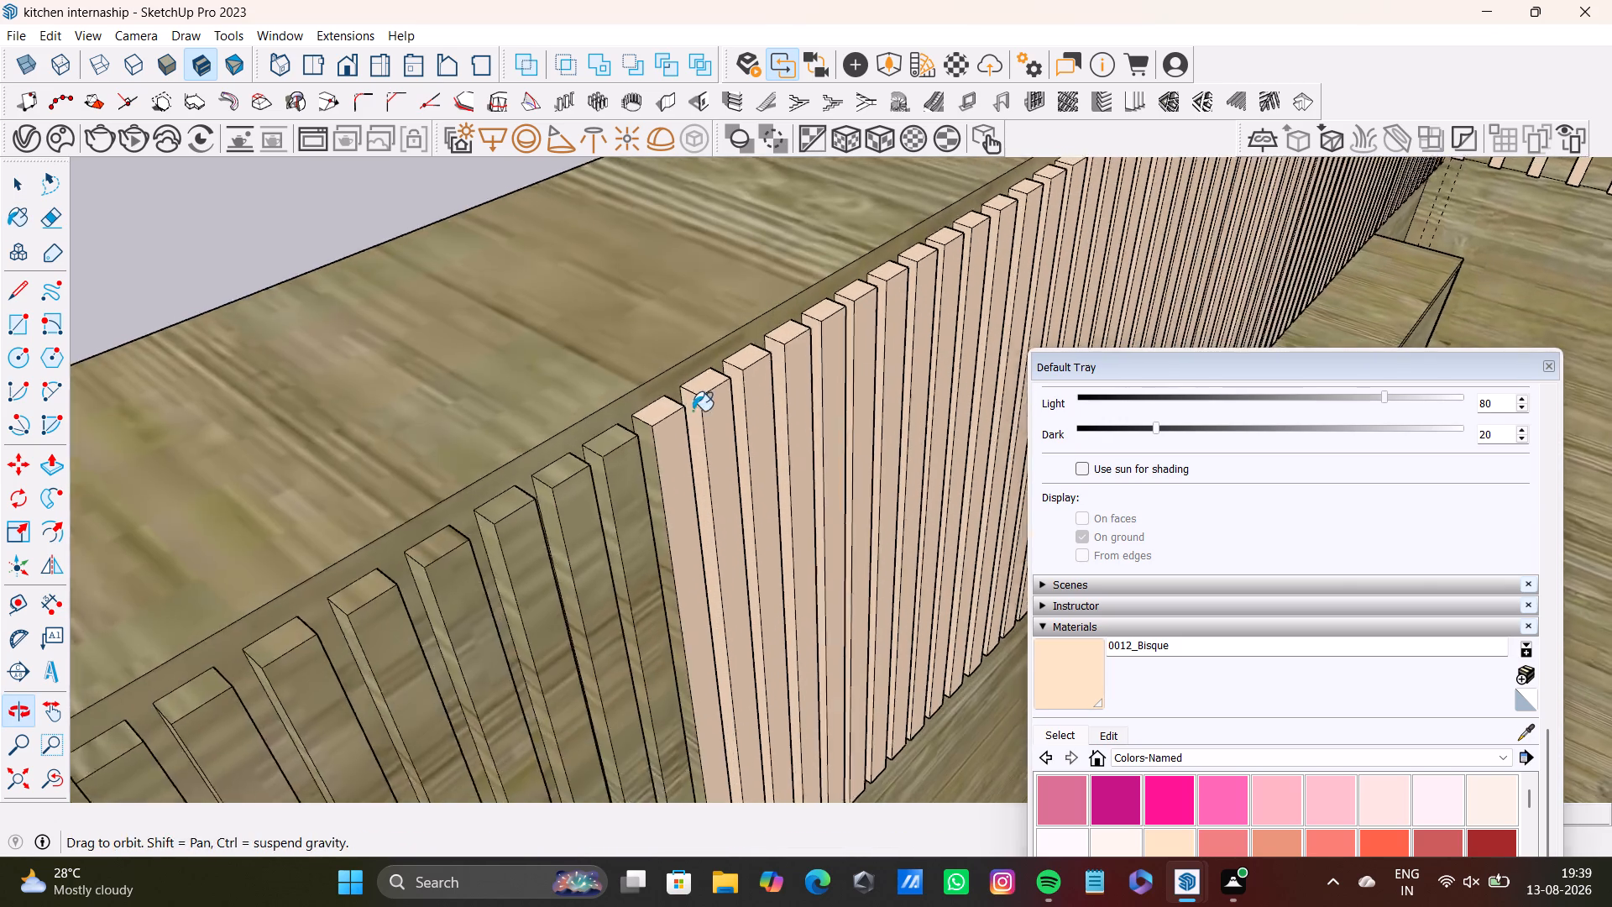
pyautogui.keyDown('shift'); pyautogui.moveTo(693, 411); pyautogui.dragTo(689, 412, button='middle'); pyautogui.keyUp('shift')
pyautogui.scroll(-13, 683, 412)
pyautogui.scroll(6, 699, 454)
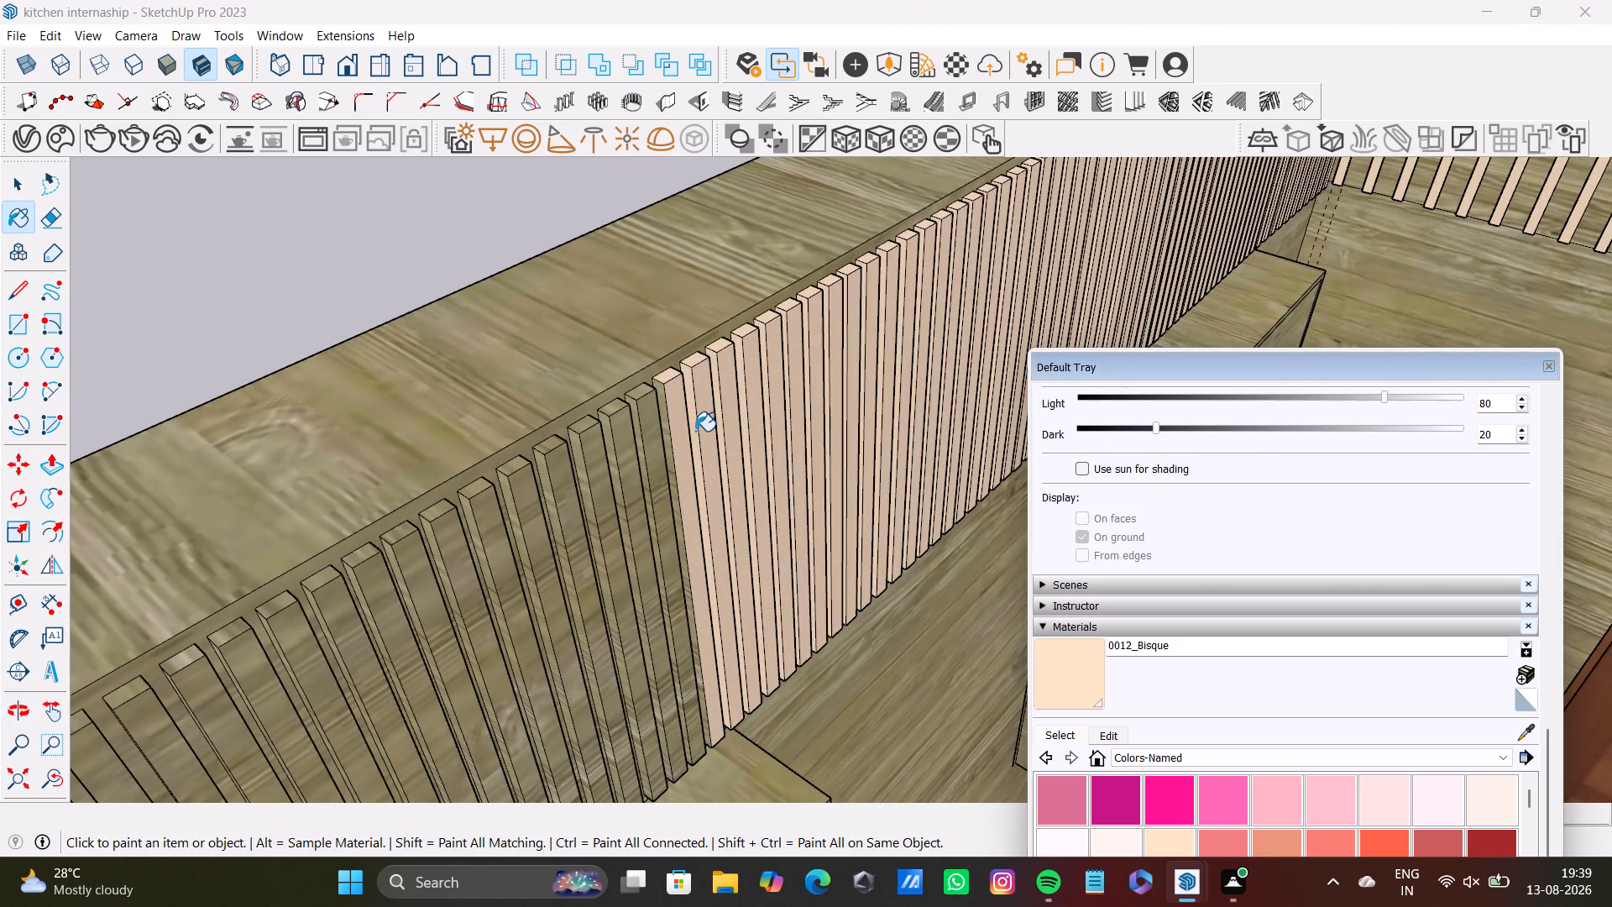
pyautogui.scroll(3, 652, 438)
pyautogui.click(661, 375)
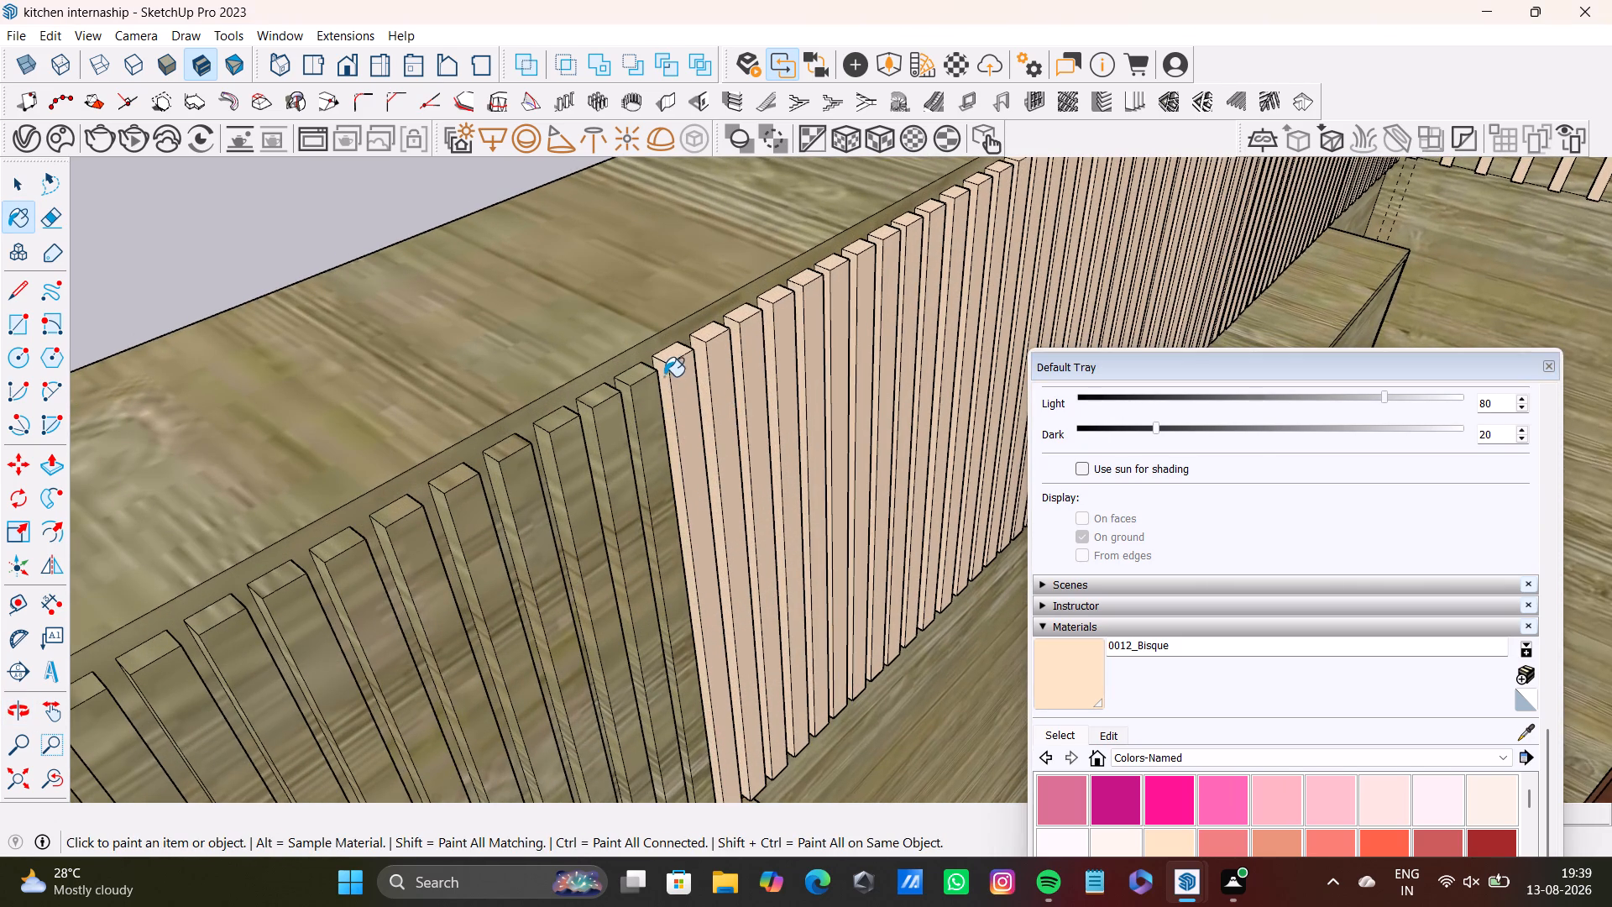
pyautogui.click(641, 374)
pyautogui.click(643, 396)
pyautogui.click(624, 391)
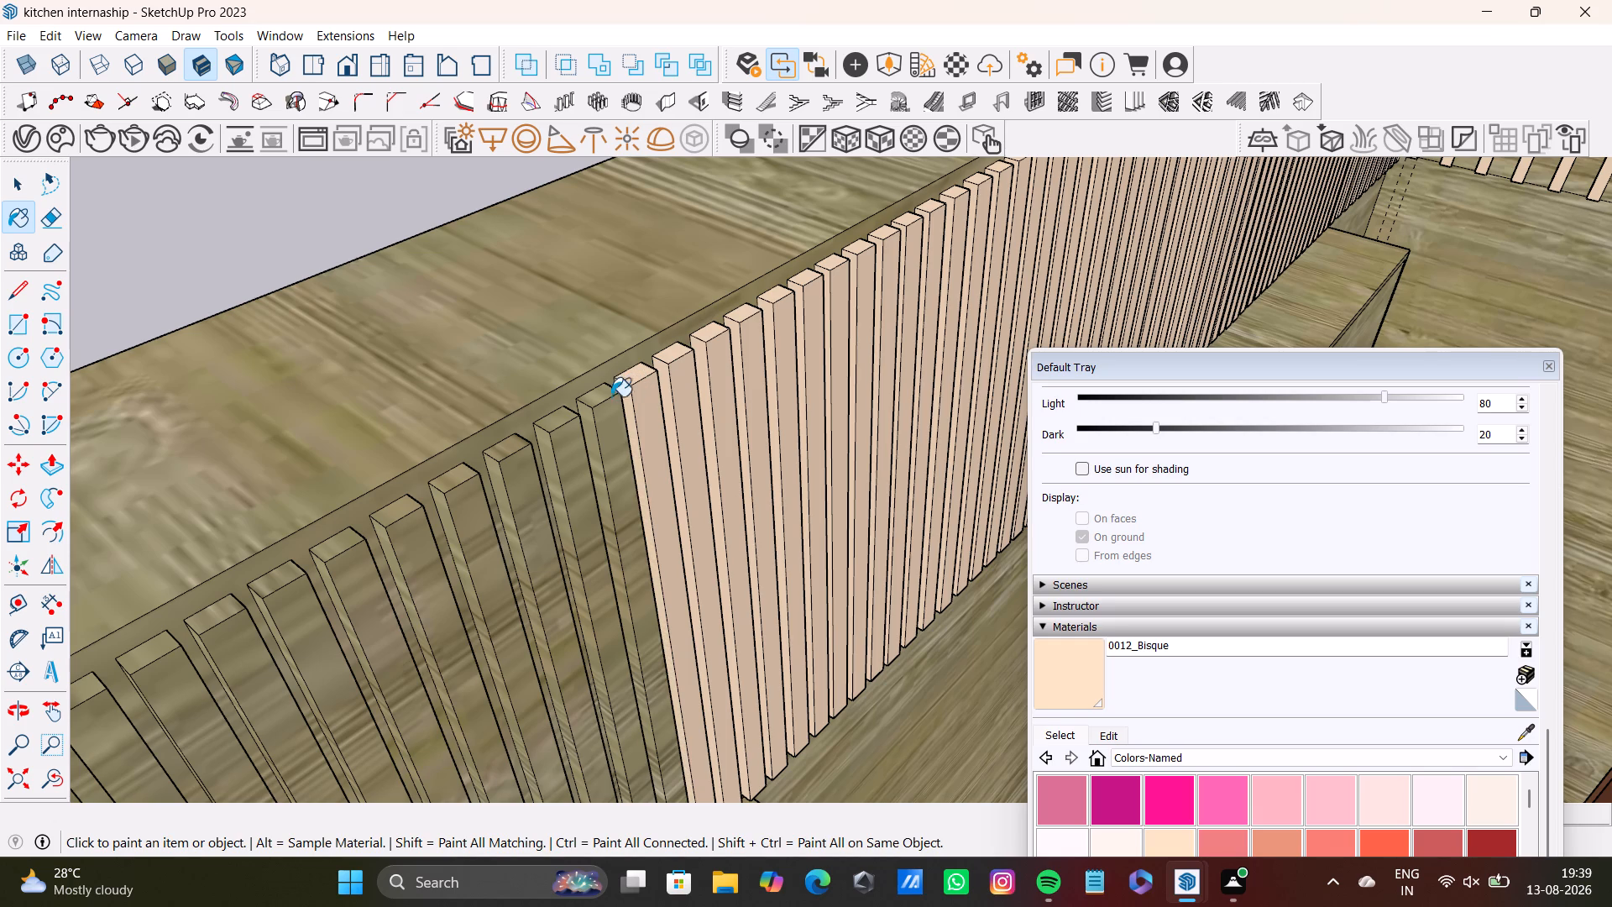
pyautogui.click(604, 391)
pyautogui.click(608, 420)
pyautogui.click(586, 412)
# Apply 0012_Bisque to the top, front and side faces of the next four slats in the row.
pyautogui.click(556, 424)
pyautogui.click(567, 442)
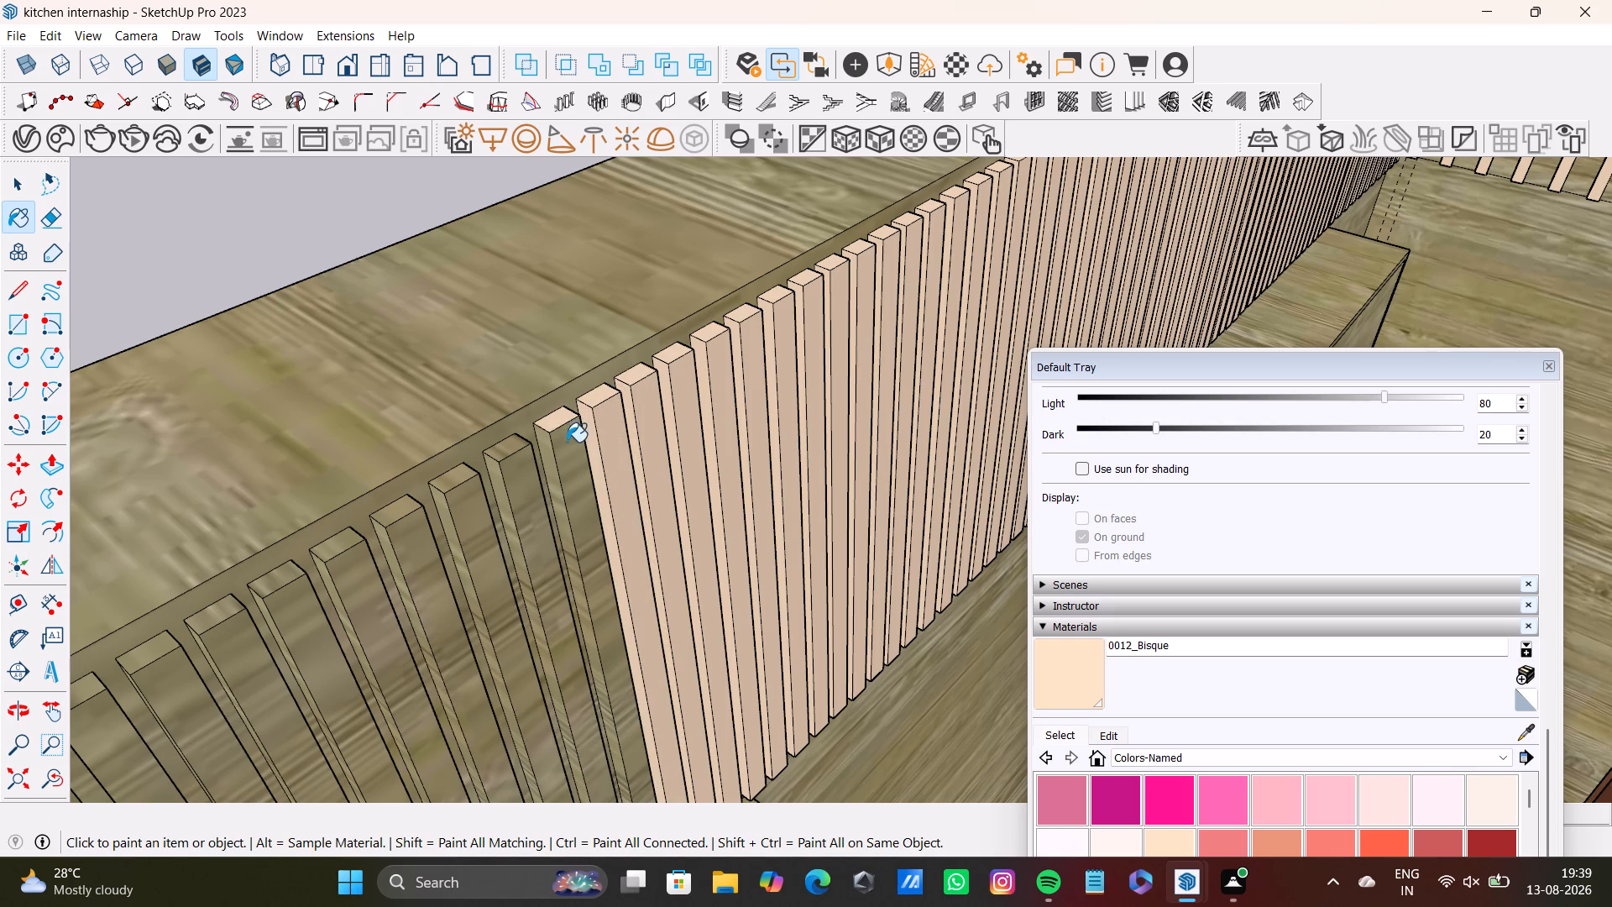
pyautogui.click(545, 440)
pyautogui.click(505, 453)
pyautogui.click(515, 474)
pyautogui.click(495, 466)
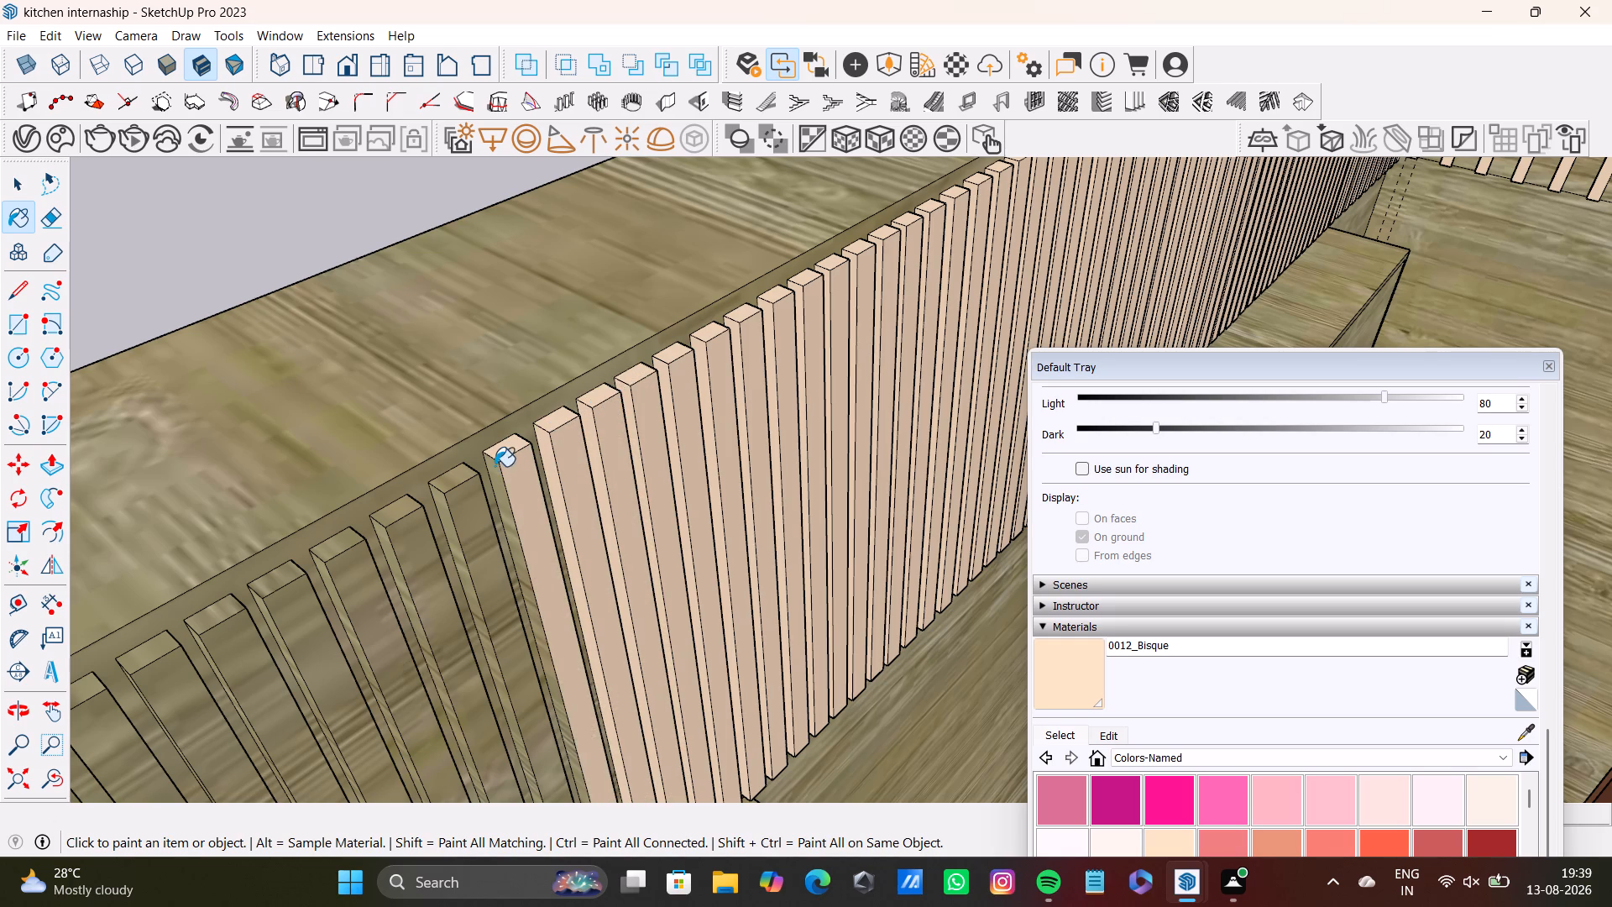
pyautogui.click(451, 483)
pyautogui.click(460, 502)
pyautogui.click(440, 499)
pyautogui.click(376, 522)
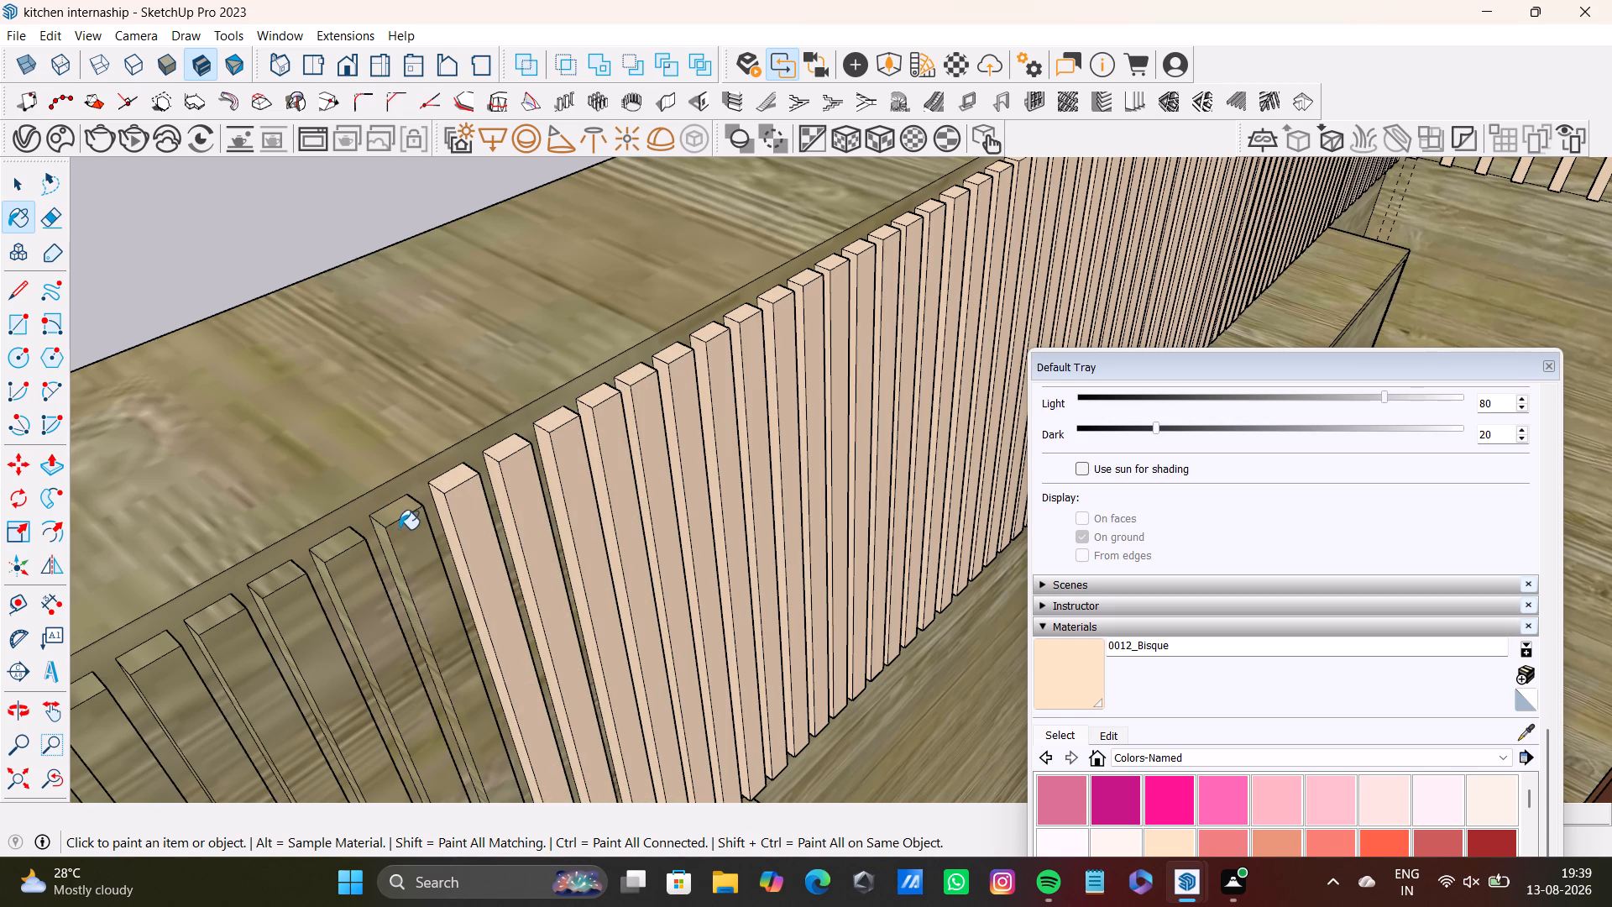
pyautogui.click(395, 518)
pyautogui.click(421, 550)
pyautogui.click(385, 537)
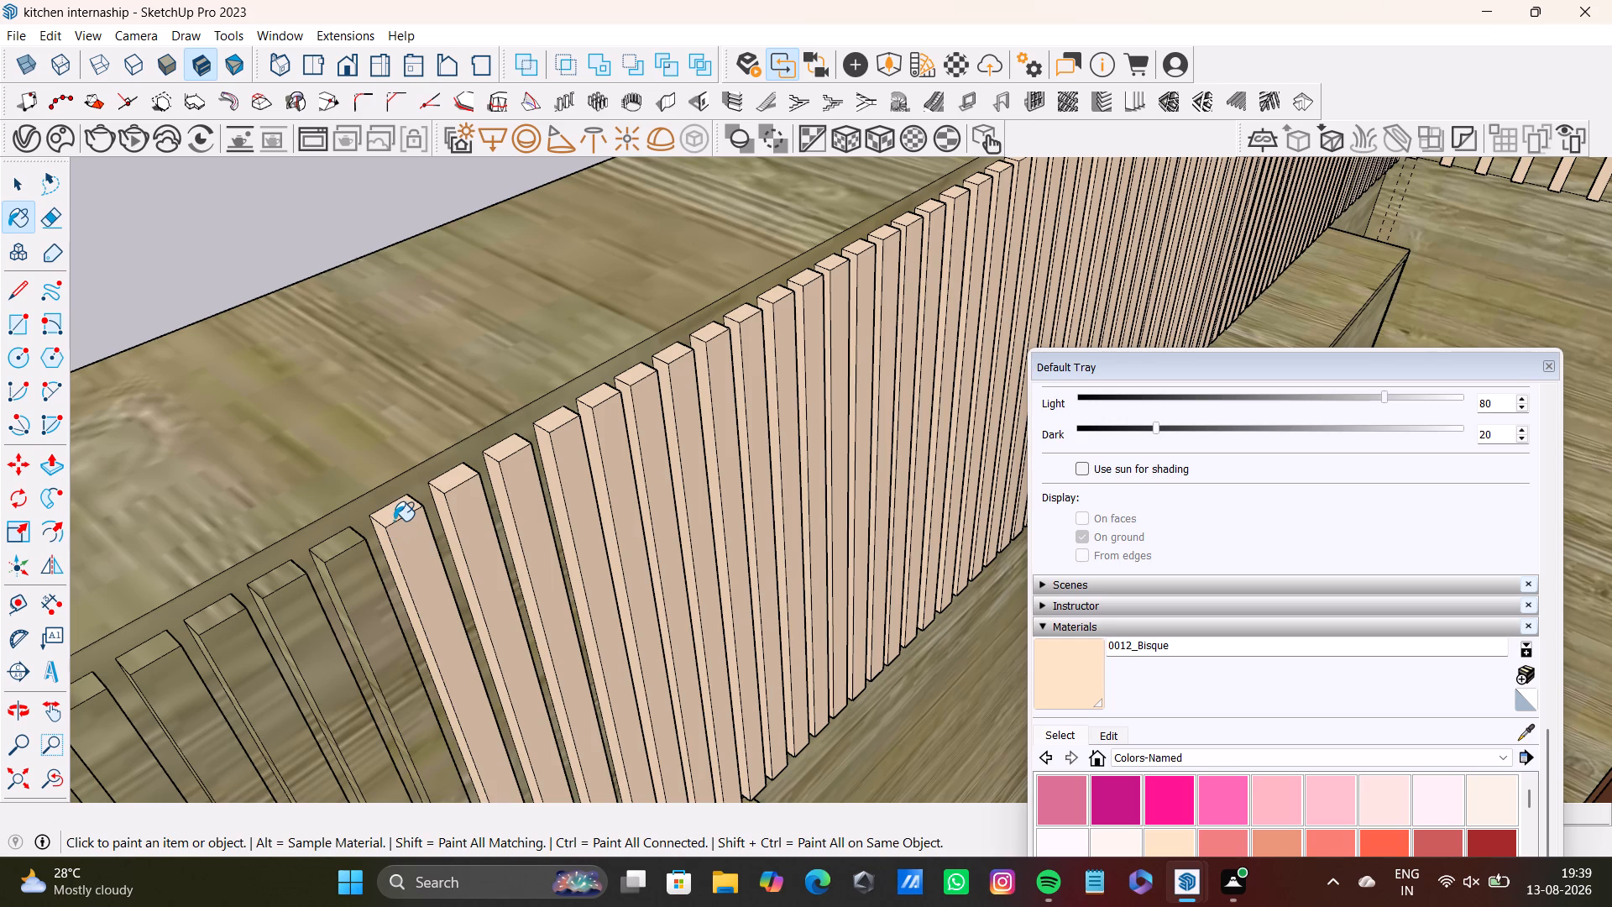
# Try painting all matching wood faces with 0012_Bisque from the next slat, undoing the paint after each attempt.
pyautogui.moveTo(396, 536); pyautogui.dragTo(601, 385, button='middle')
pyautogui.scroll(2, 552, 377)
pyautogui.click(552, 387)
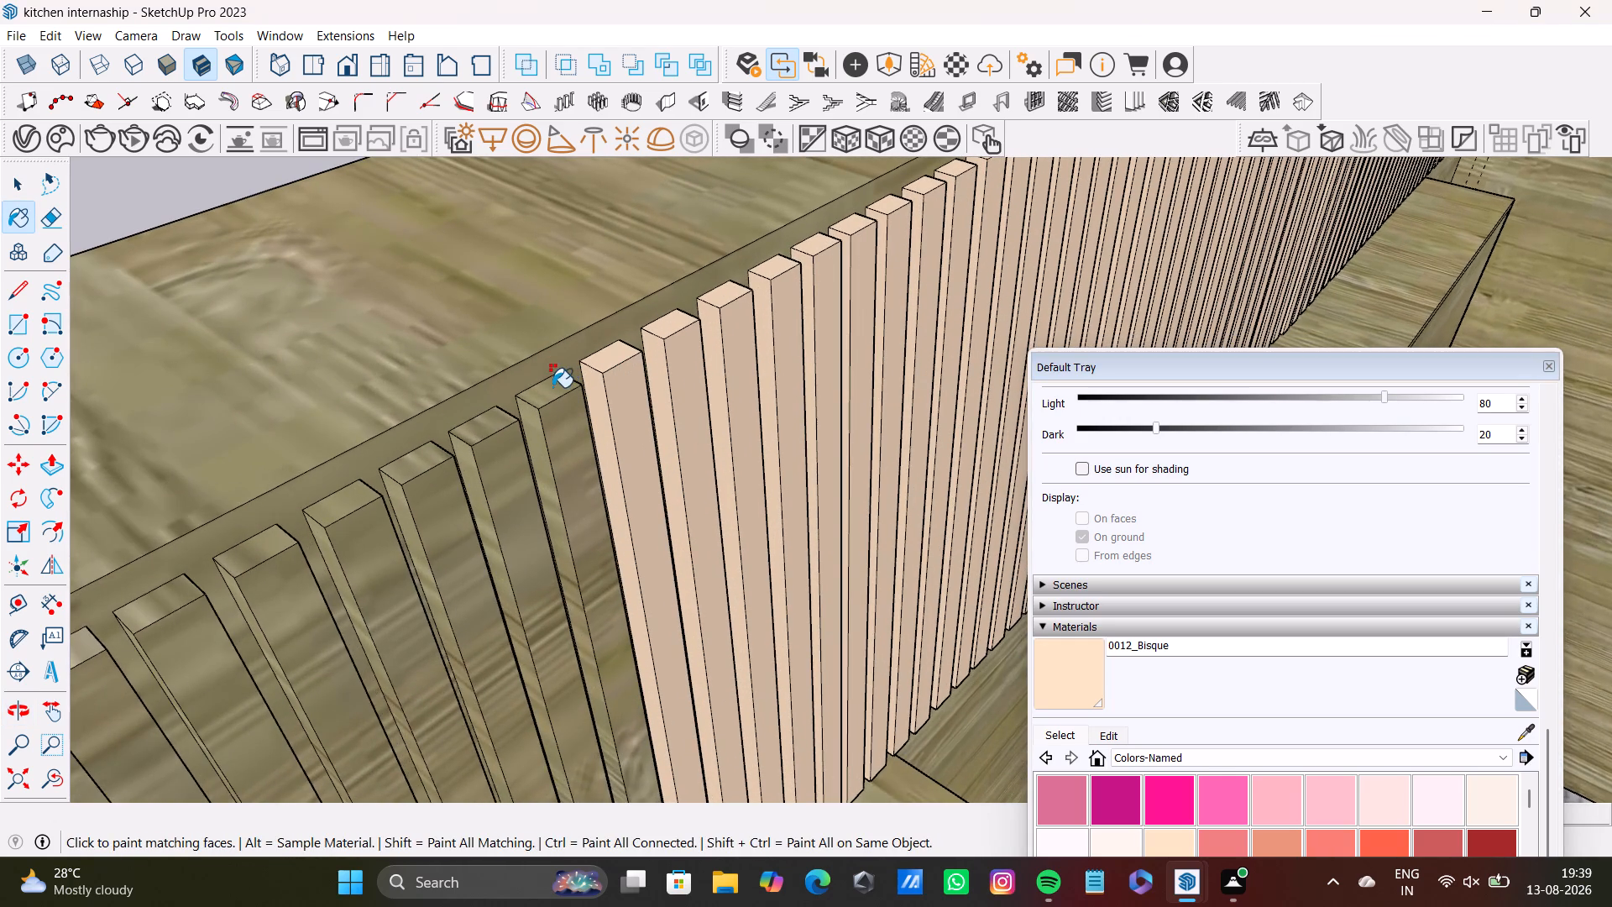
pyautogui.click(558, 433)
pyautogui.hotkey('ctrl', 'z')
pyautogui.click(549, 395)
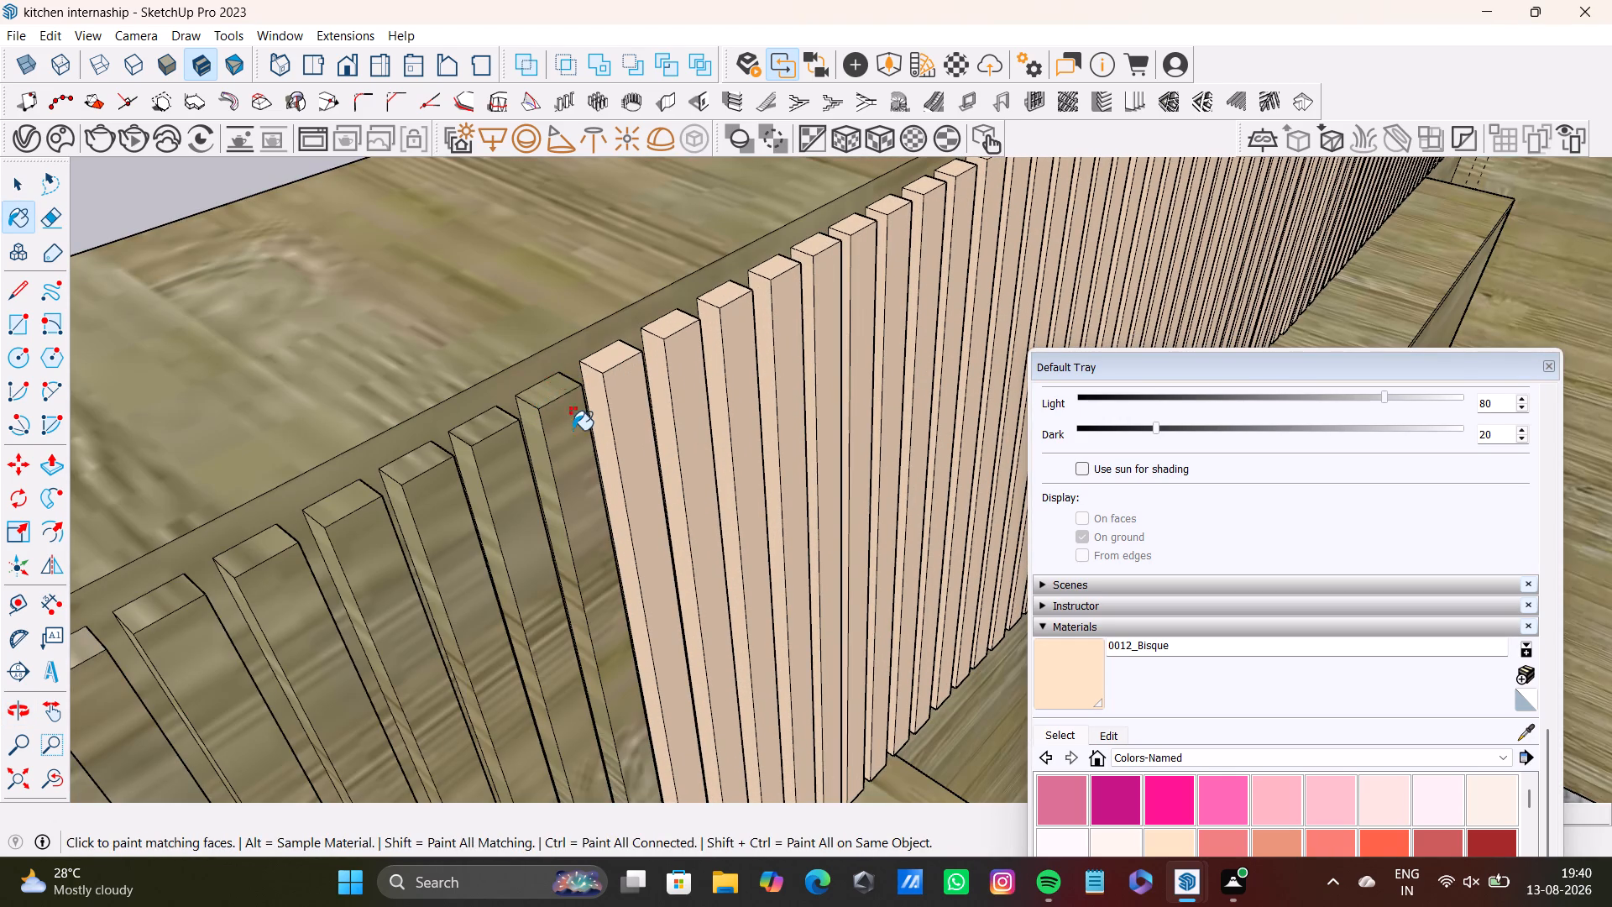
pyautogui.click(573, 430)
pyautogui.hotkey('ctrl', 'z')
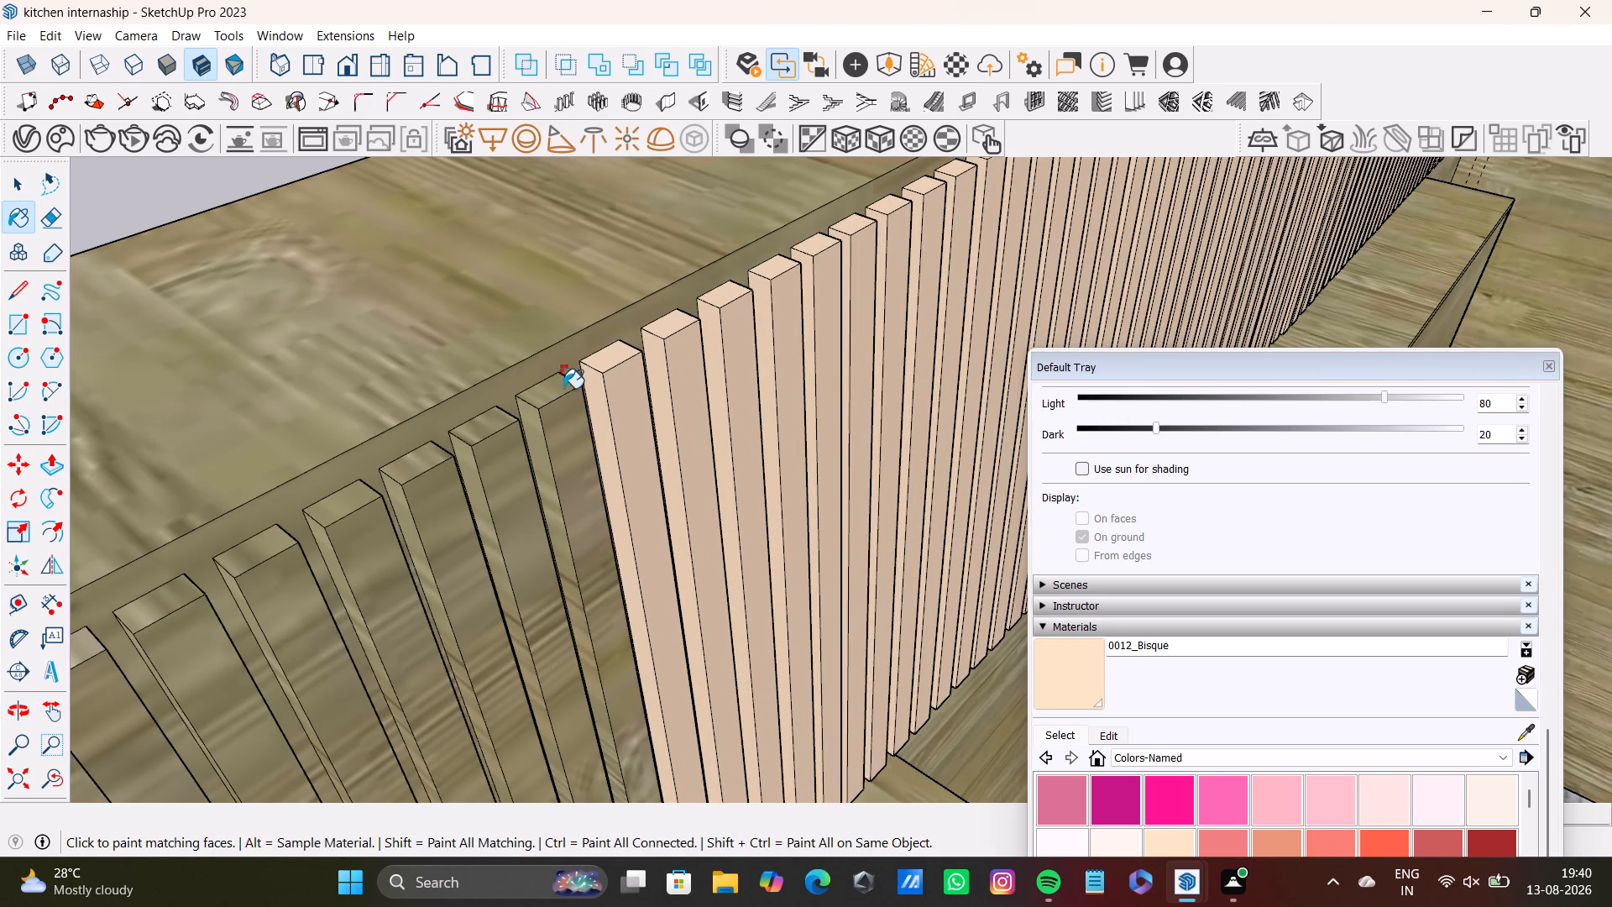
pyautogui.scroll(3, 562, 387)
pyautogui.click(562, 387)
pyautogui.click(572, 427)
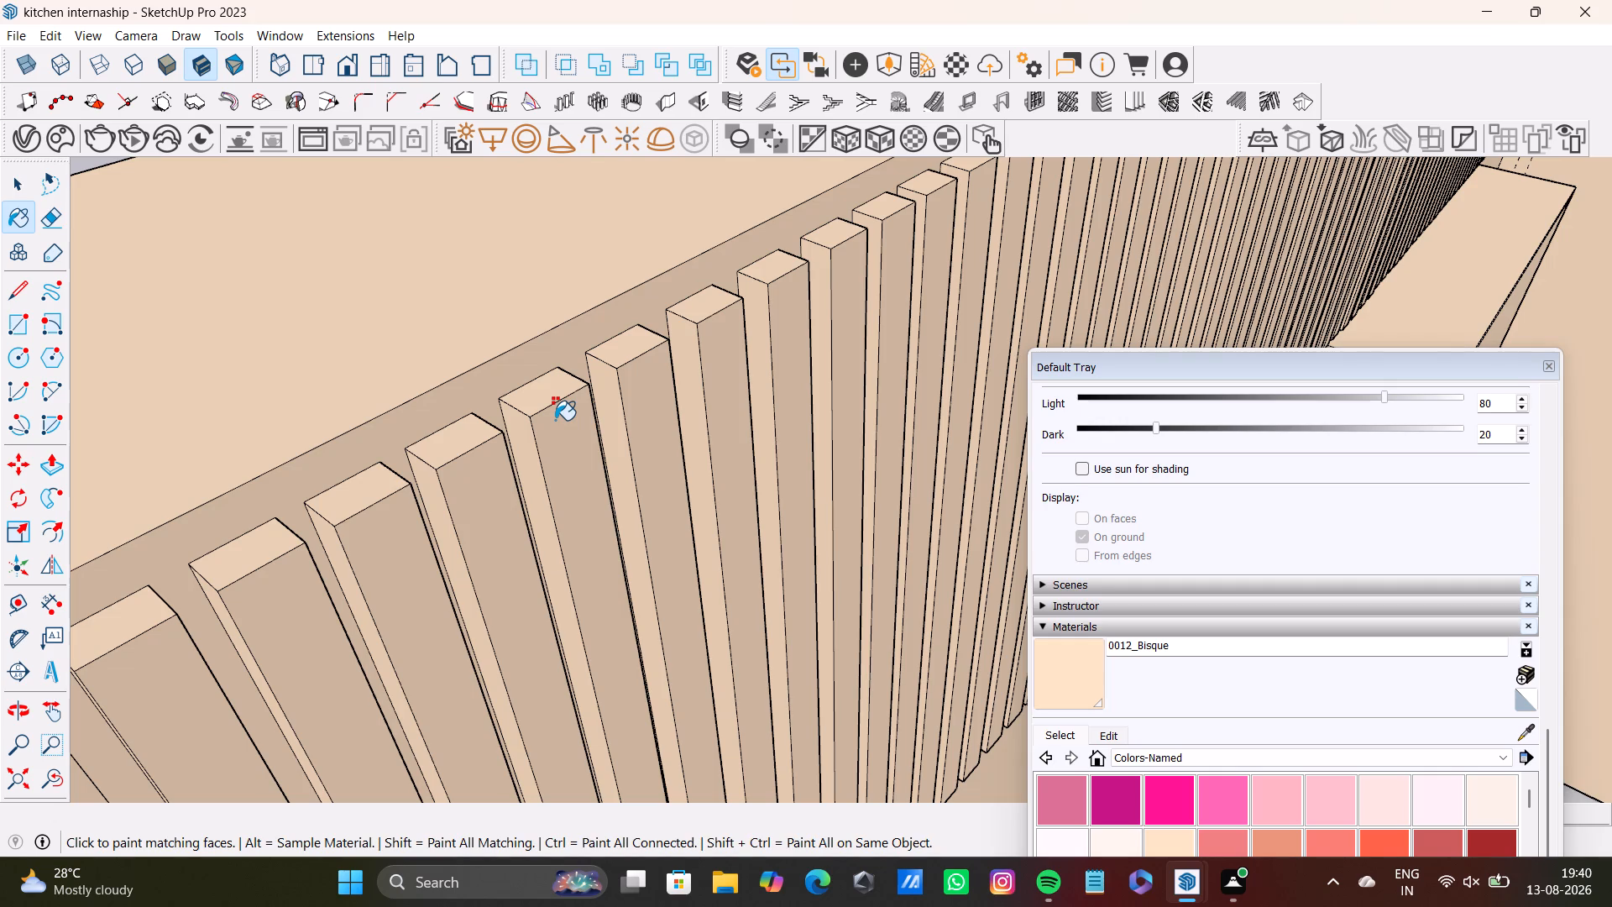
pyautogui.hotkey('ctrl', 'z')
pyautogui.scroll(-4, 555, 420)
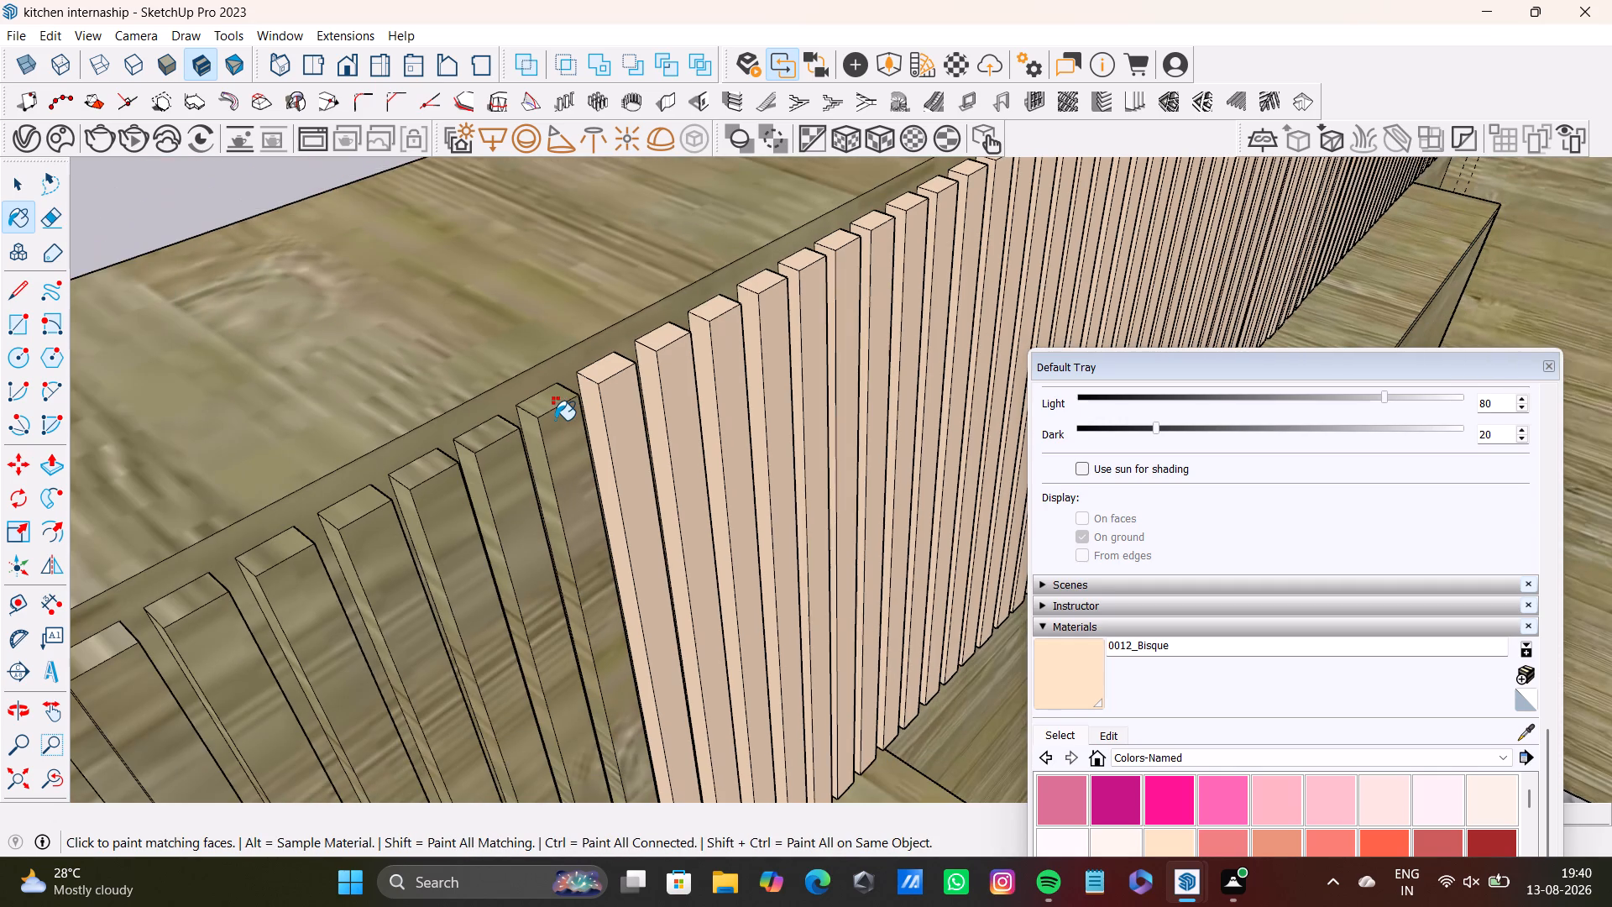
# Pick 0012_Bisque again and paint the top, front and side faces of the next two unpainted slats individually.
pyautogui.press('space')
pyautogui.click(1086, 693)
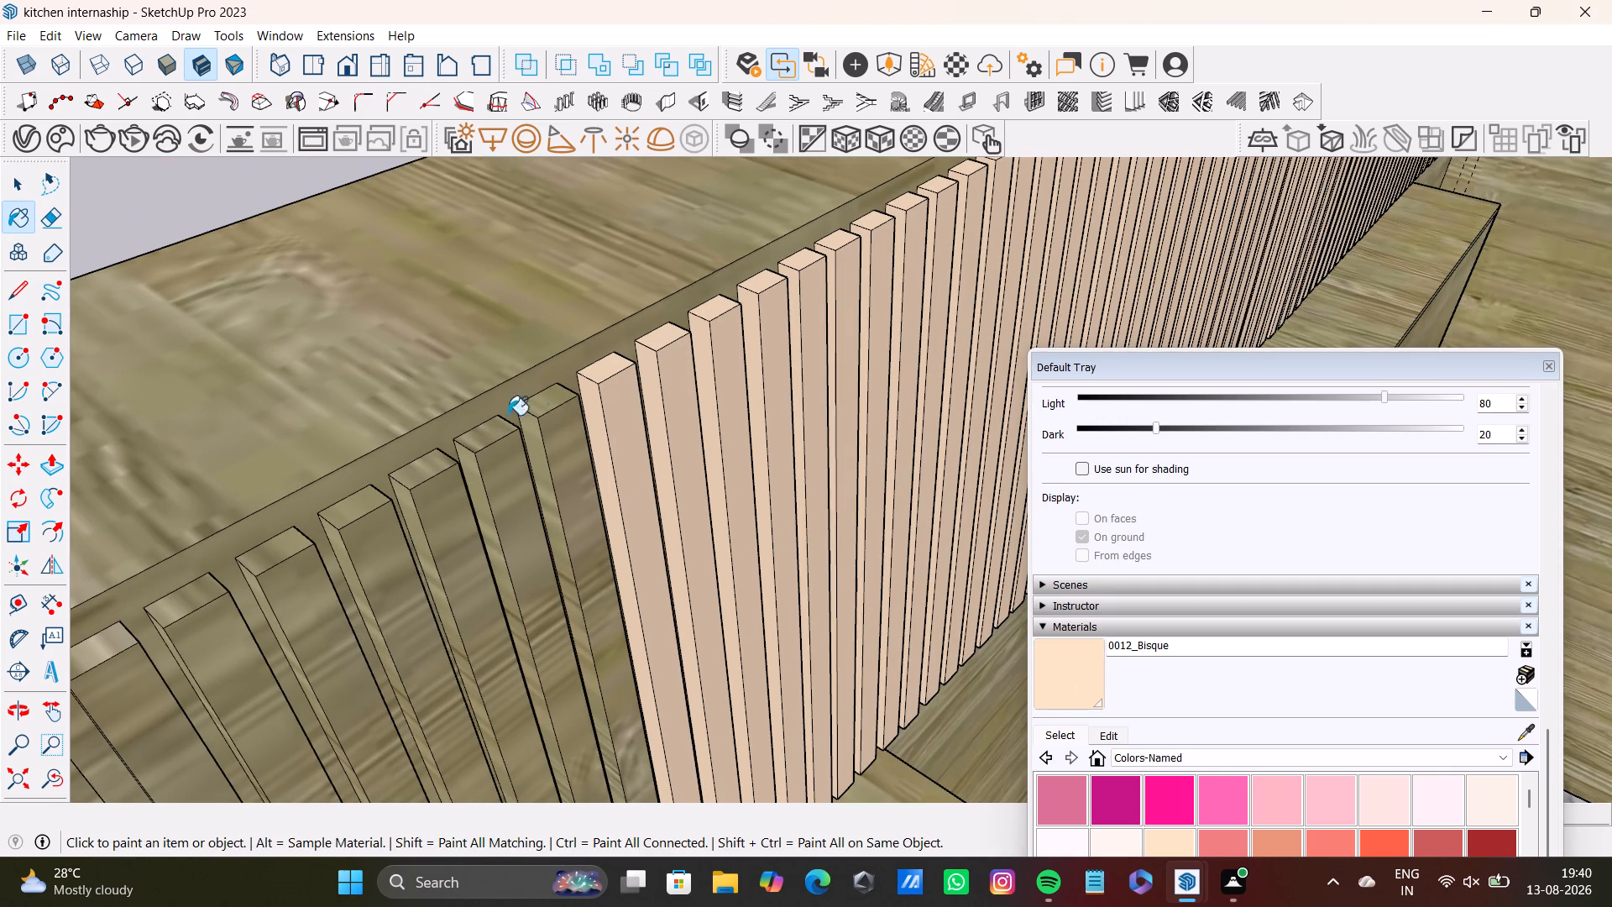
pyautogui.scroll(6, 549, 405)
pyautogui.press('space')
pyautogui.click(549, 396)
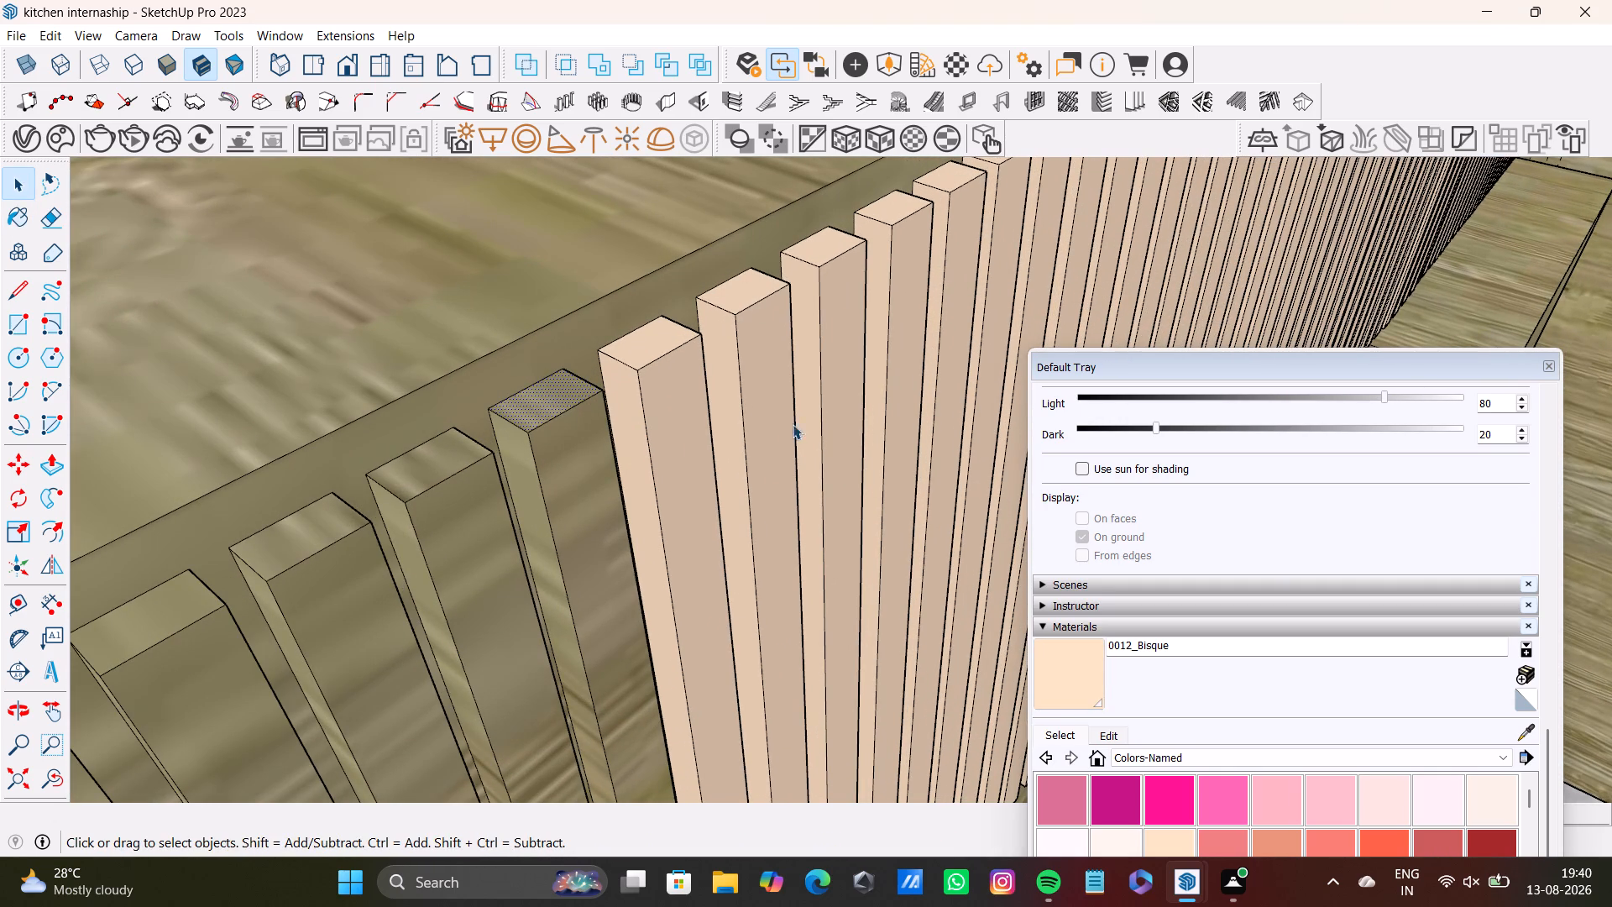
pyautogui.click(1079, 685)
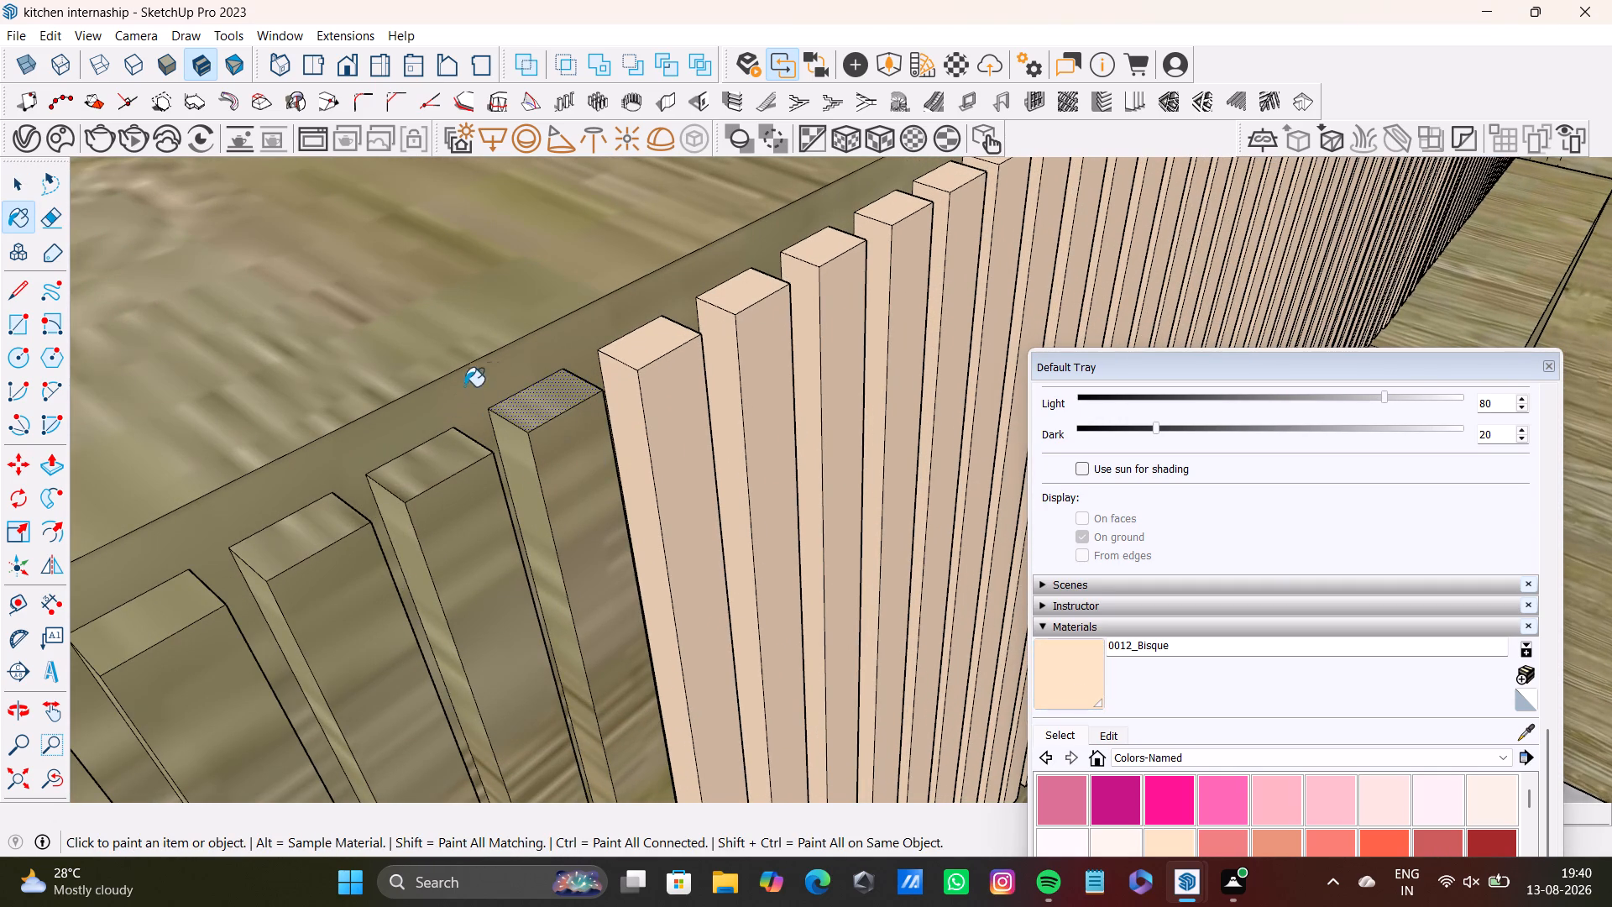
pyautogui.click(536, 412)
pyautogui.click(575, 461)
pyautogui.click(515, 452)
pyautogui.scroll(-7, 511, 456)
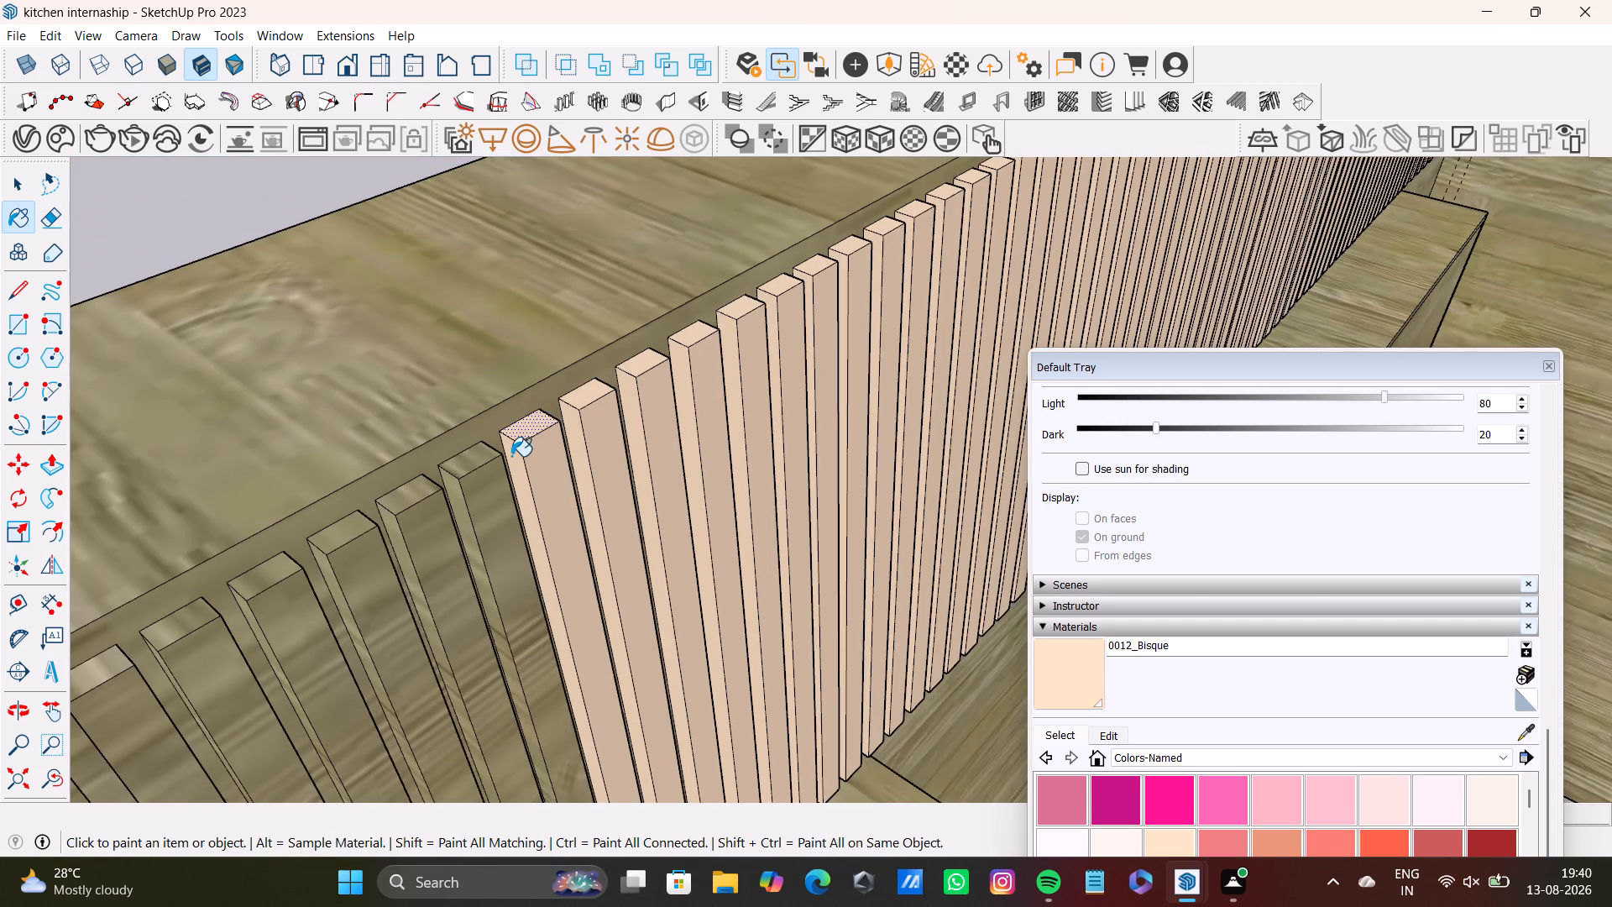
pyautogui.keyDown('shift'); pyautogui.moveTo(511, 456); pyautogui.dragTo(591, 324, button='middle'); pyautogui.keyUp('shift')
pyautogui.click(552, 328)
pyautogui.click(570, 358)
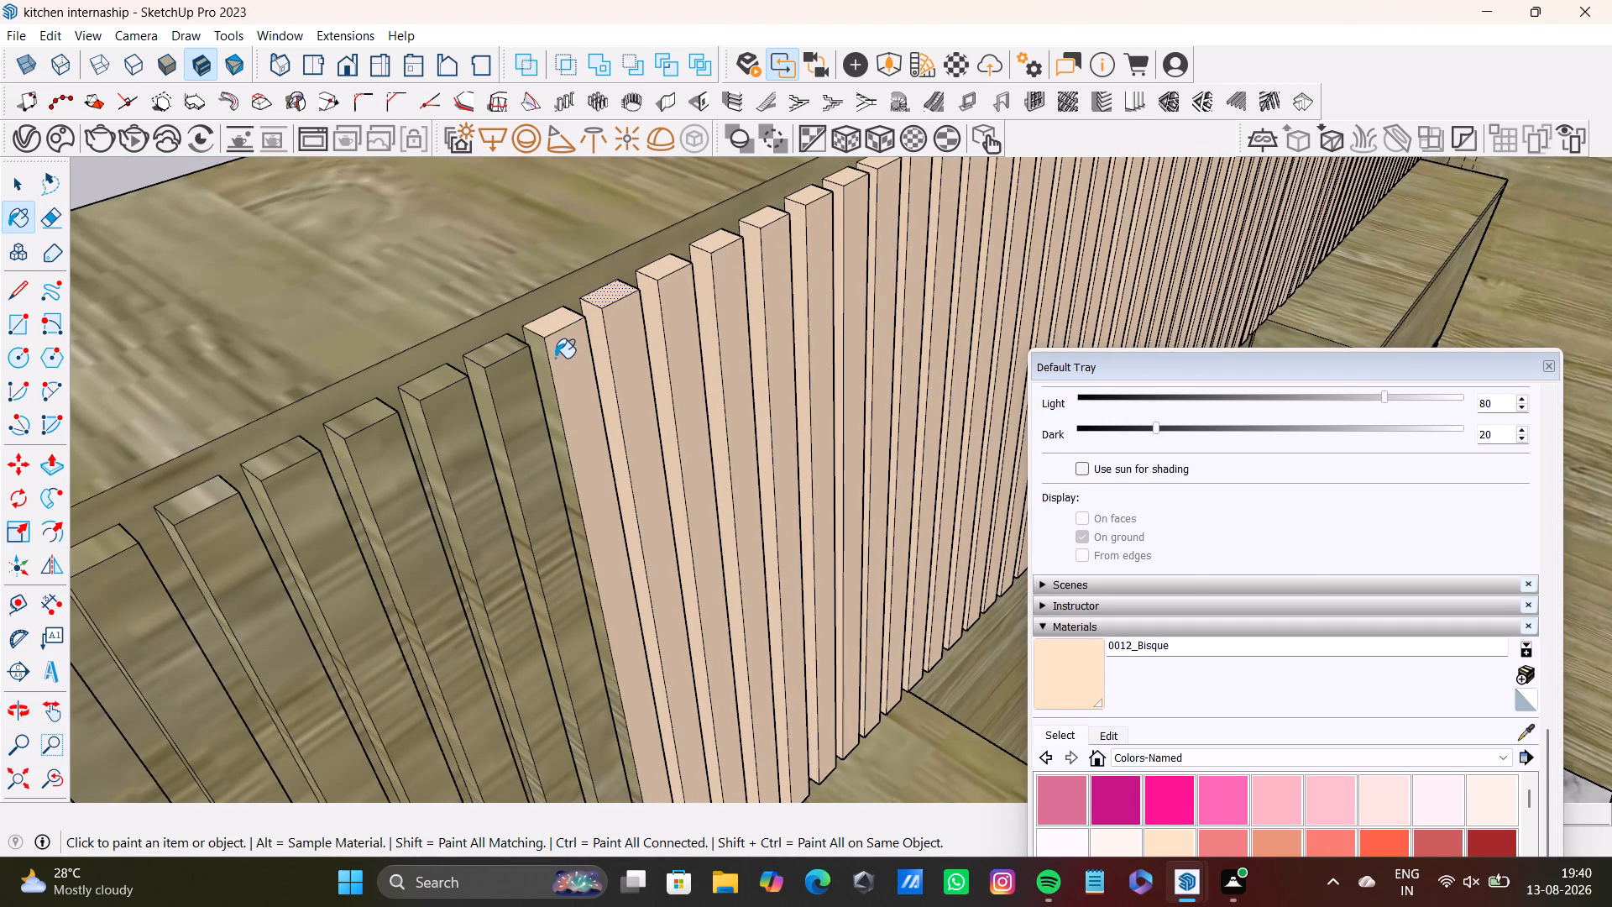
pyautogui.click(536, 342)
# Paint the following three slats with 0012_Bisque on their top, front and narrow side faces.
pyautogui.click(481, 359)
pyautogui.click(515, 386)
pyautogui.click(480, 378)
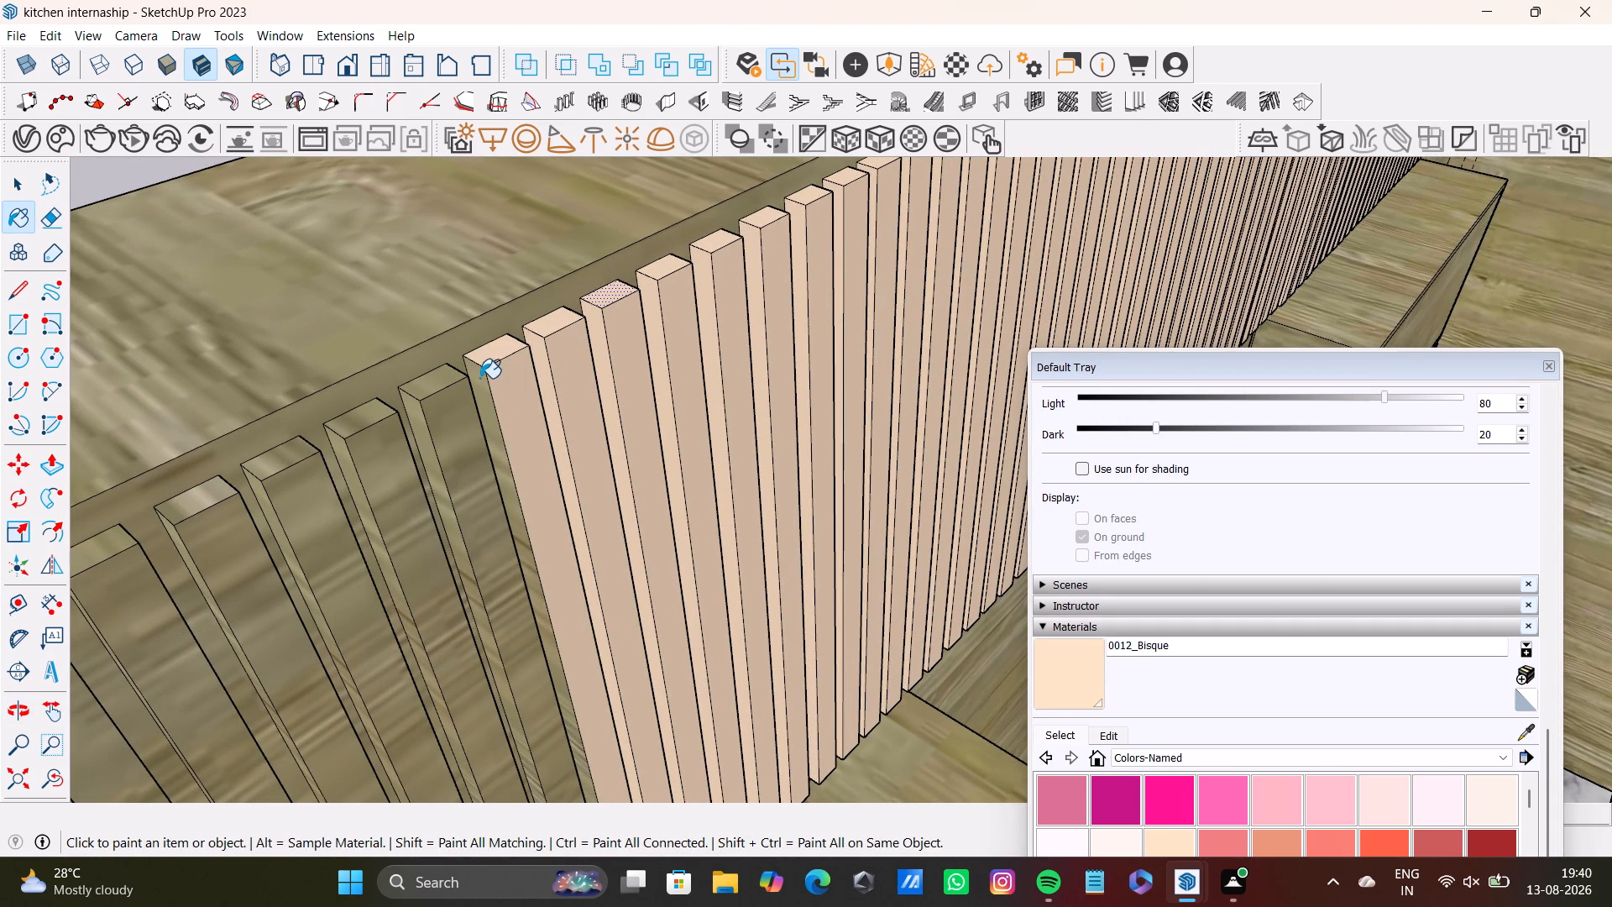
pyautogui.click(427, 391)
pyautogui.click(453, 423)
pyautogui.click(417, 424)
pyautogui.click(370, 421)
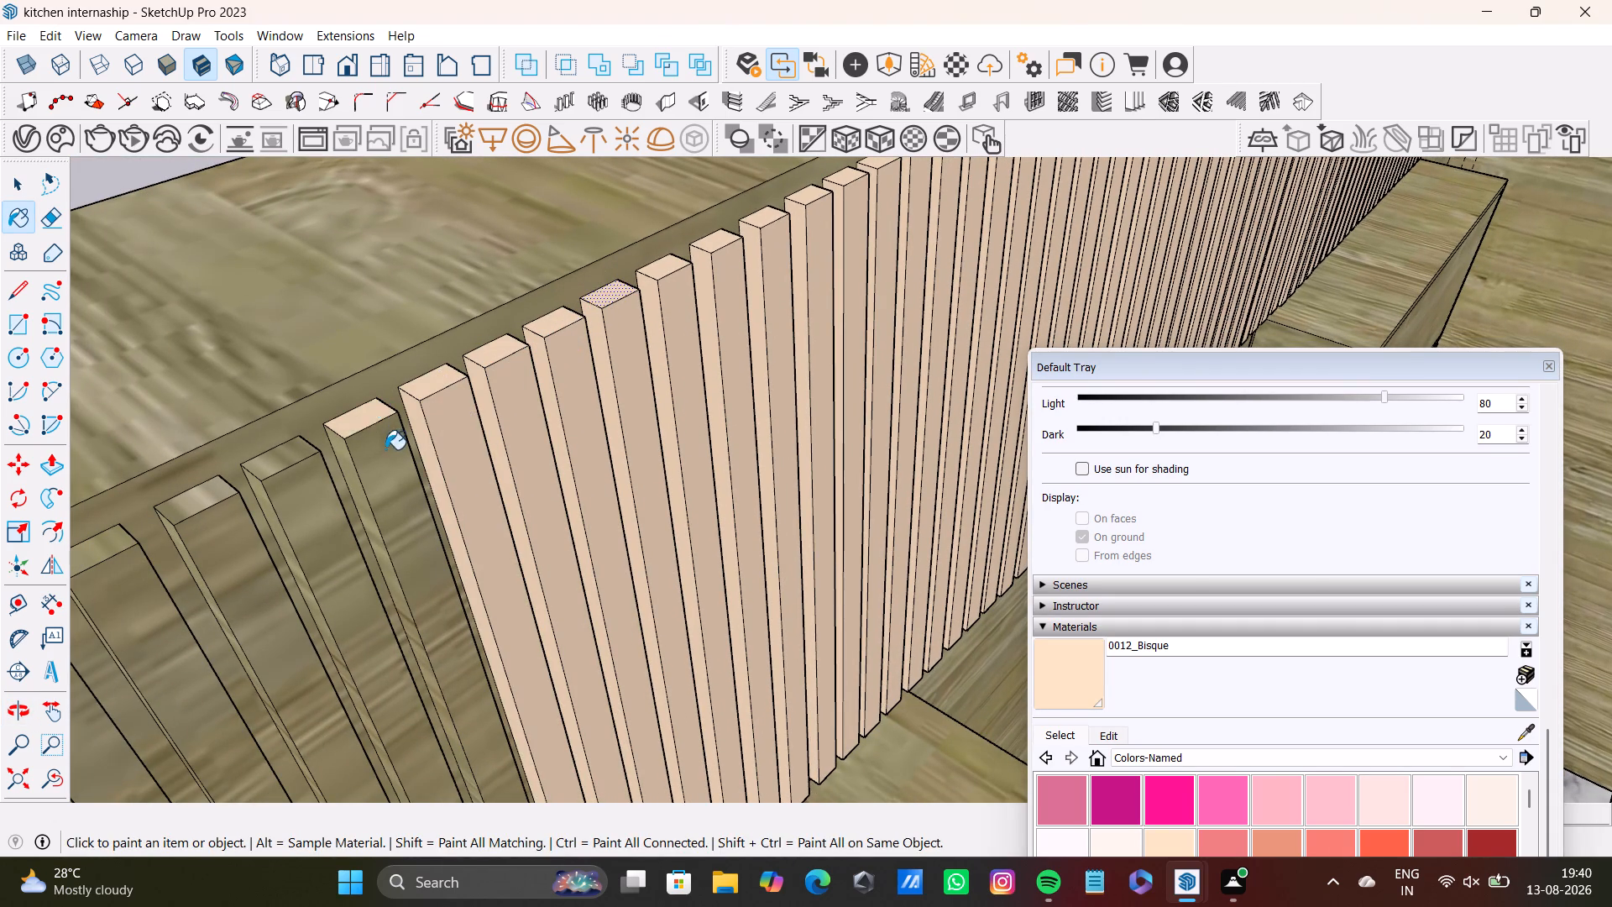
pyautogui.click(385, 449)
pyautogui.click(339, 453)
# Apply 0012_Bisque to the tops, fronts and sides of another three wood-textured slats in the row.
pyautogui.click(291, 458)
pyautogui.click(317, 503)
pyautogui.keyDown('shift'); pyautogui.moveTo(302, 513); pyautogui.dragTo(453, 409, button='middle'); pyautogui.keyUp('shift')
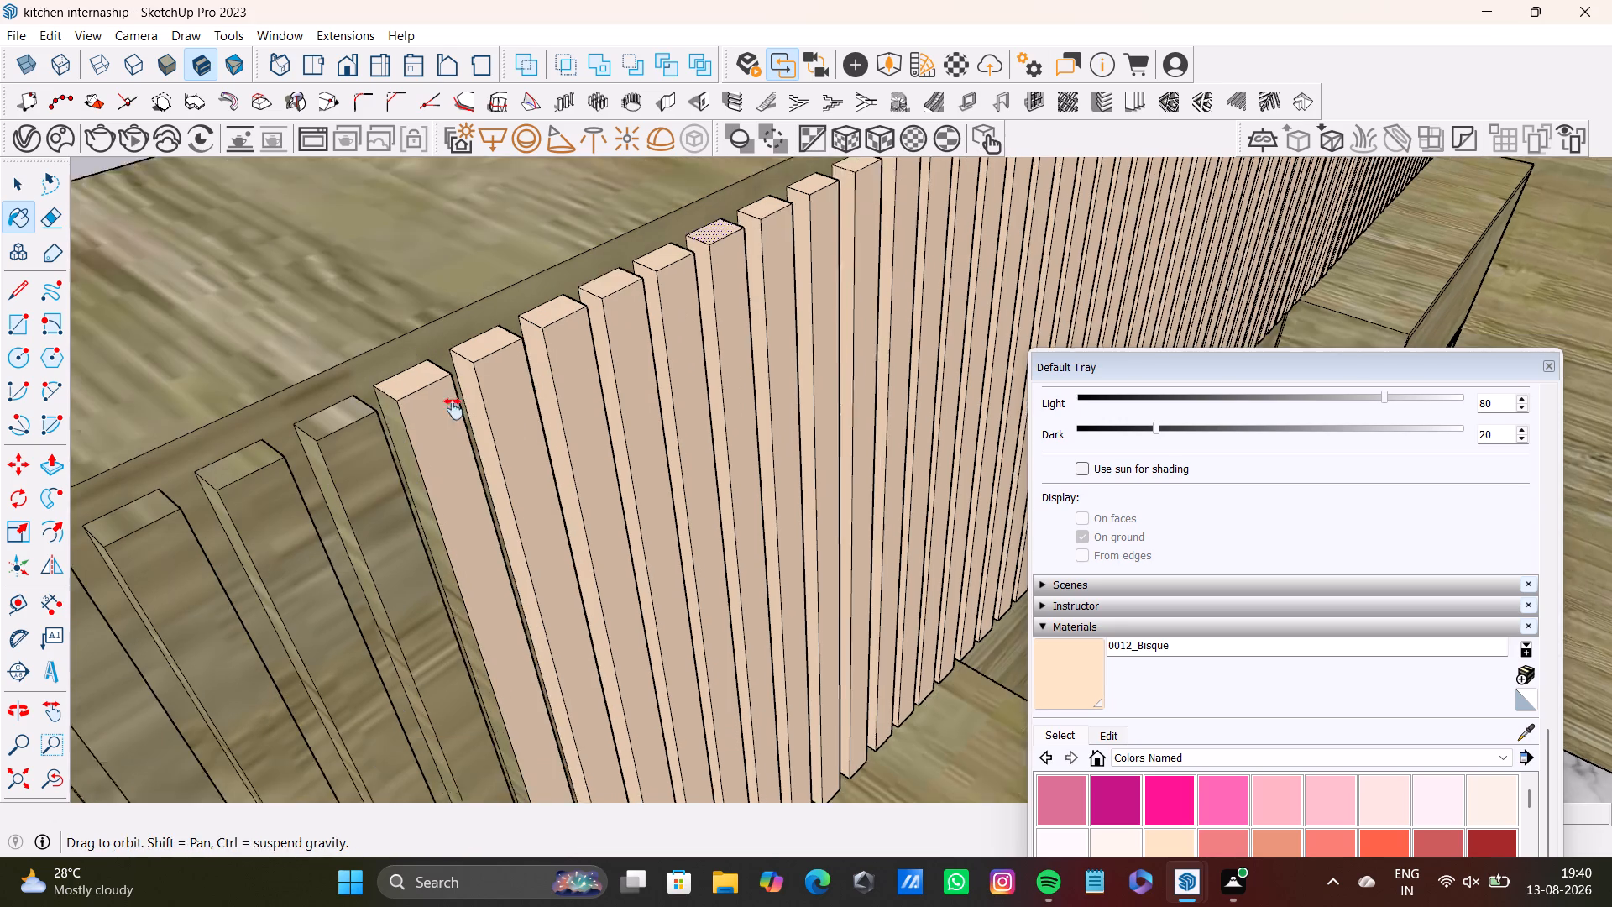
pyautogui.keyDown('shift'); pyautogui.moveTo(453, 409); pyautogui.dragTo(457, 403, button='middle'); pyautogui.keyUp('shift')
pyautogui.click(404, 375)
pyautogui.click(412, 379)
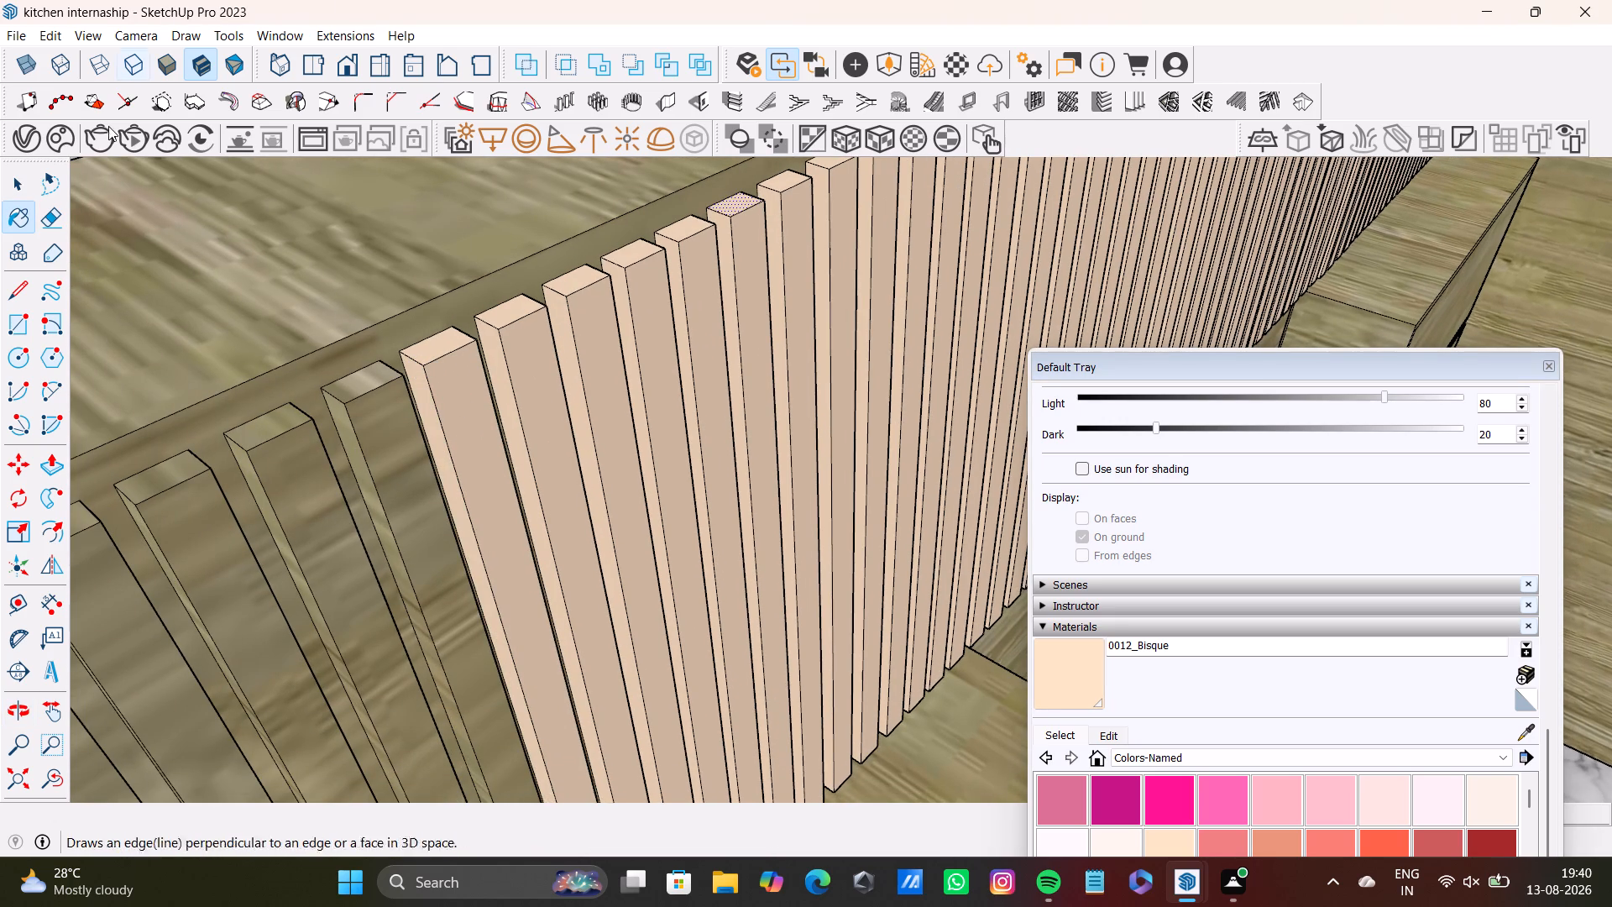
pyautogui.click(381, 383)
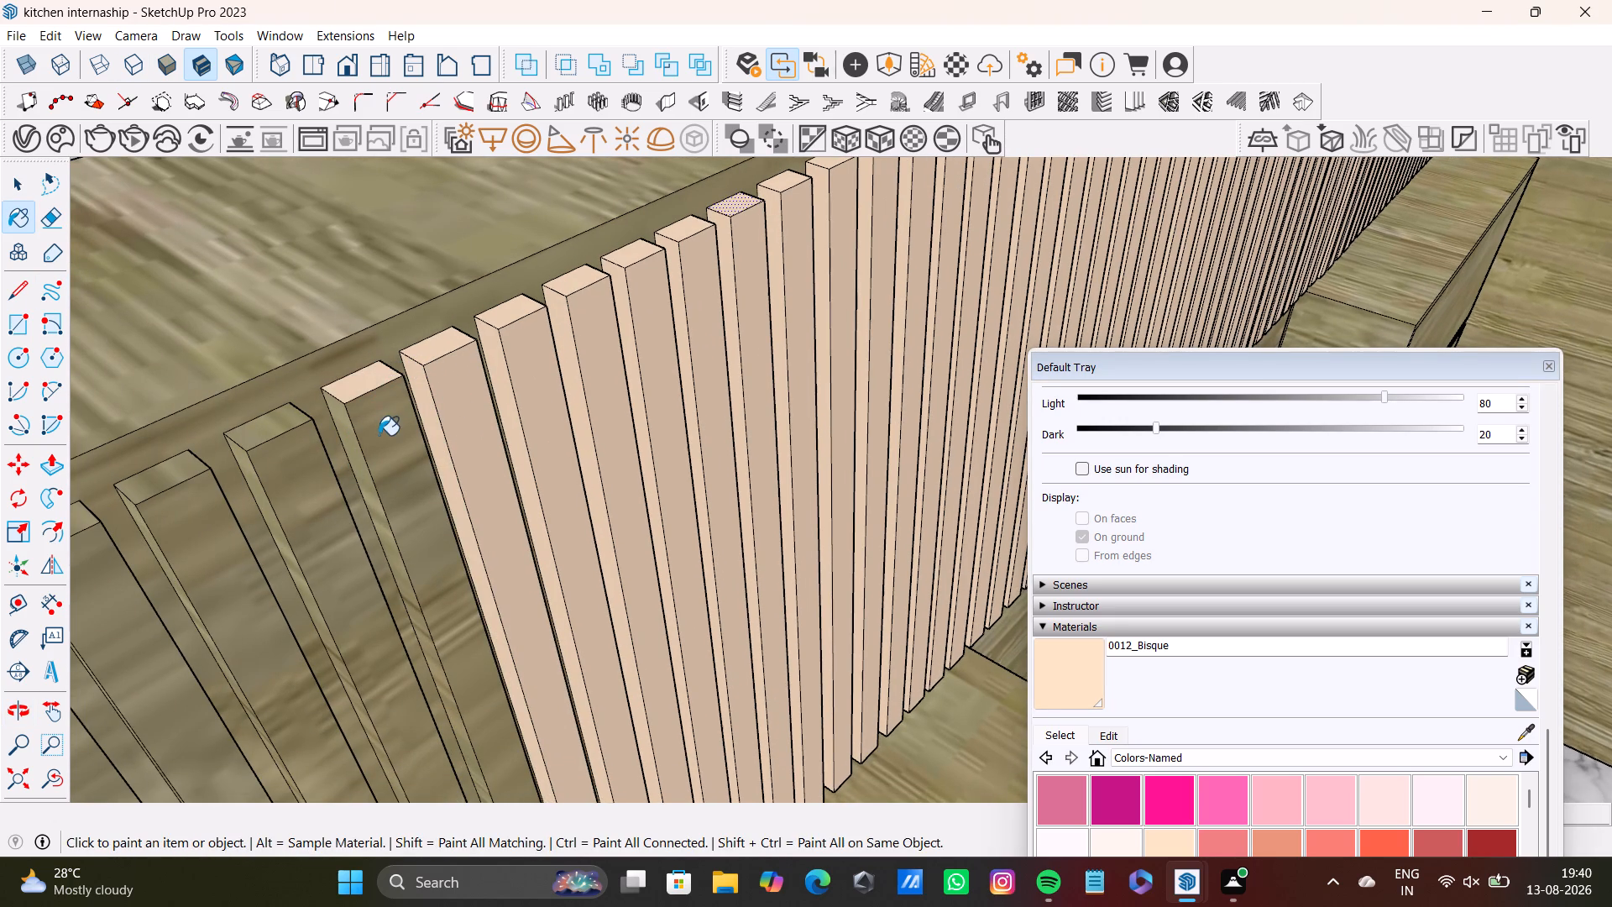
pyautogui.click(379, 435)
pyautogui.click(345, 429)
pyautogui.click(282, 421)
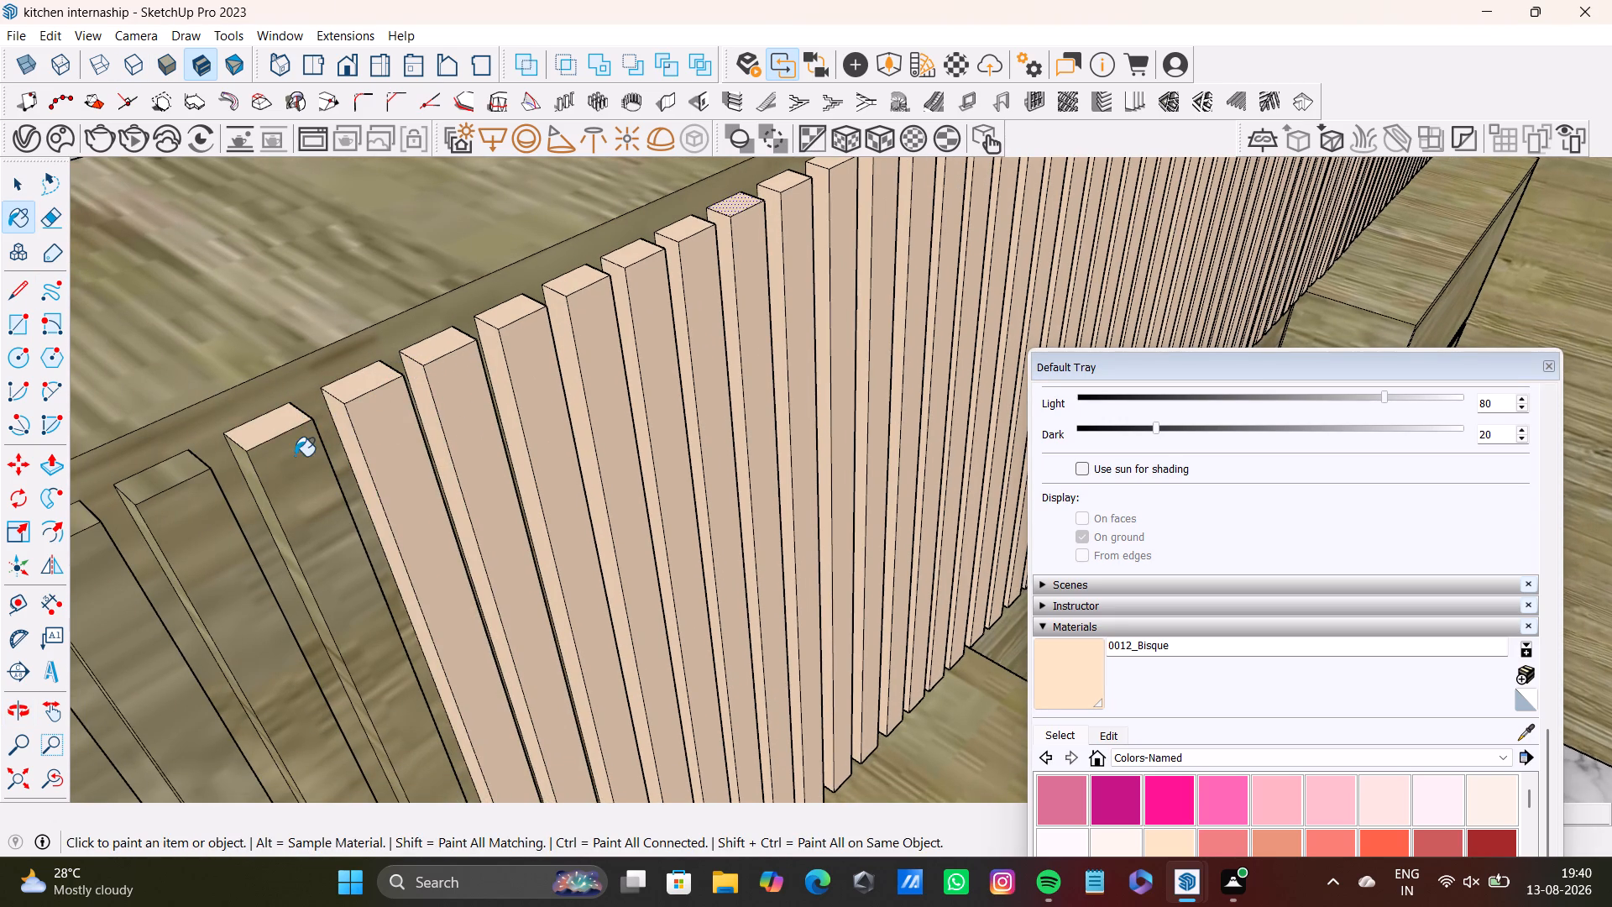
pyautogui.click(295, 456)
pyautogui.click(238, 462)
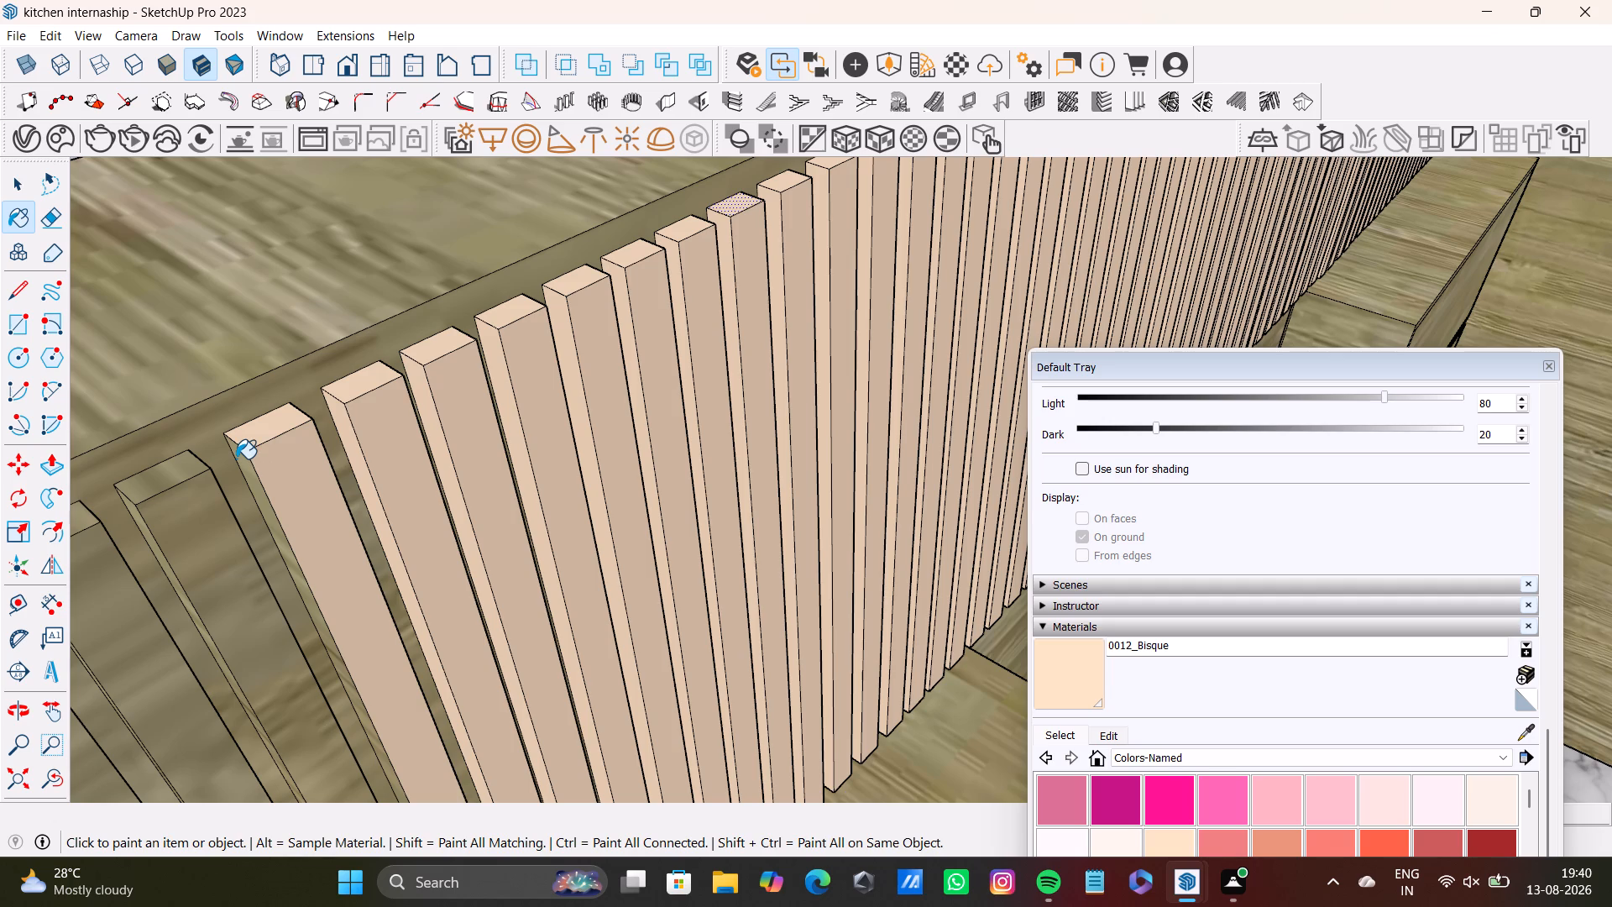
# Paint the current slat's remaining narrow side and the next slat's top, front and side faces with 0012_Bisque.
pyautogui.scroll(-2, 243, 477)
pyautogui.moveTo(256, 478); pyautogui.dragTo(280, 440, button='middle')
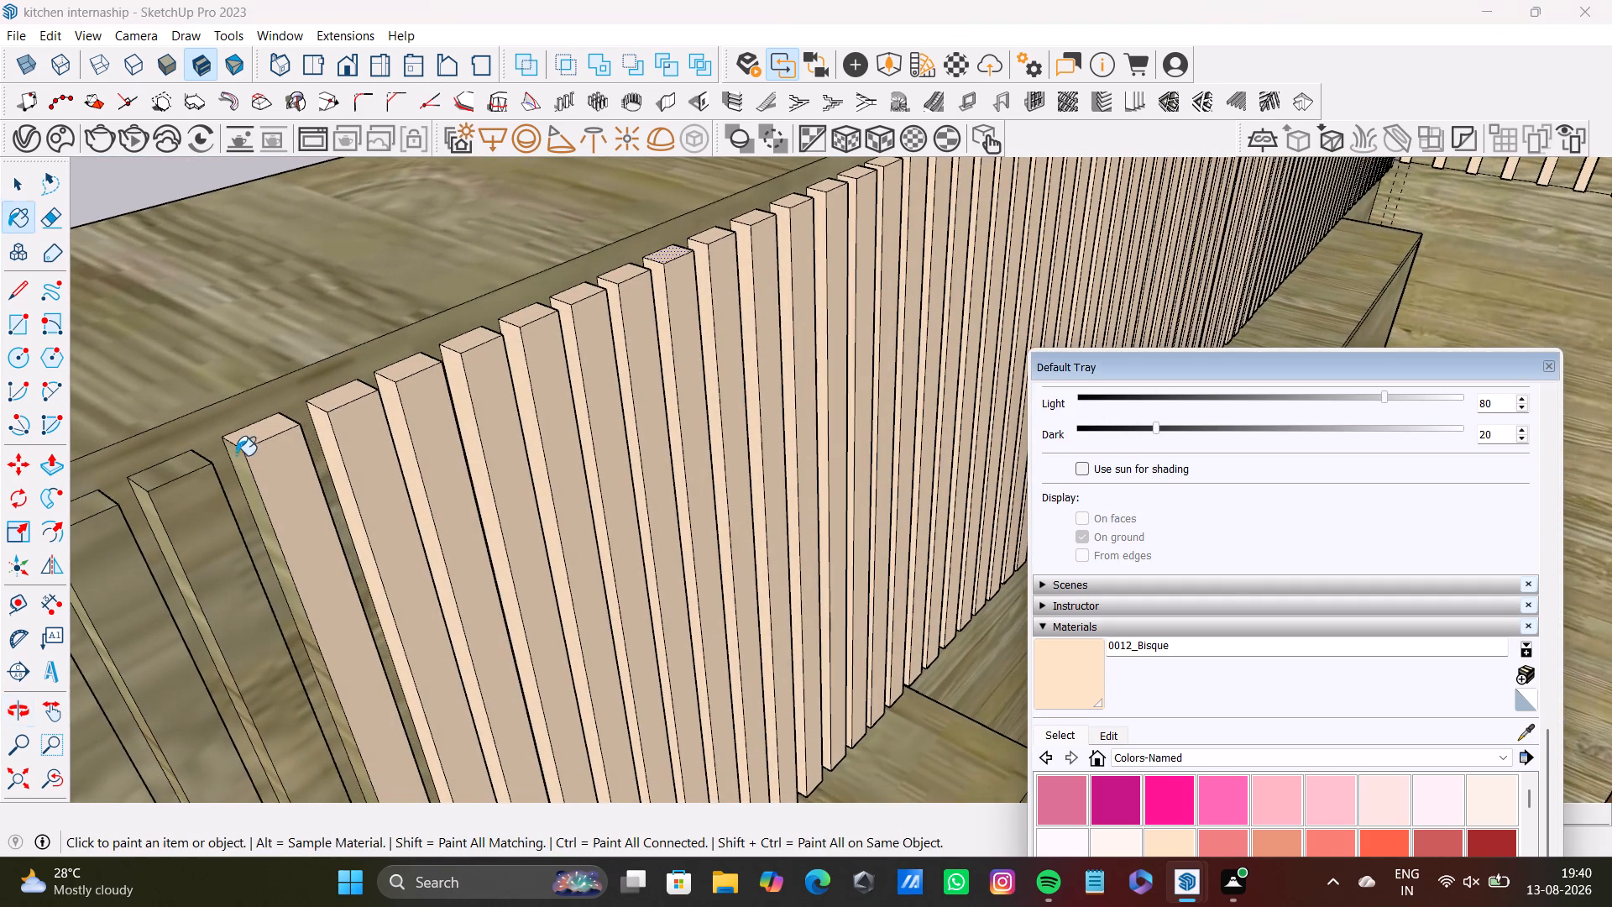
pyautogui.click(242, 461)
pyautogui.click(198, 467)
pyautogui.click(204, 502)
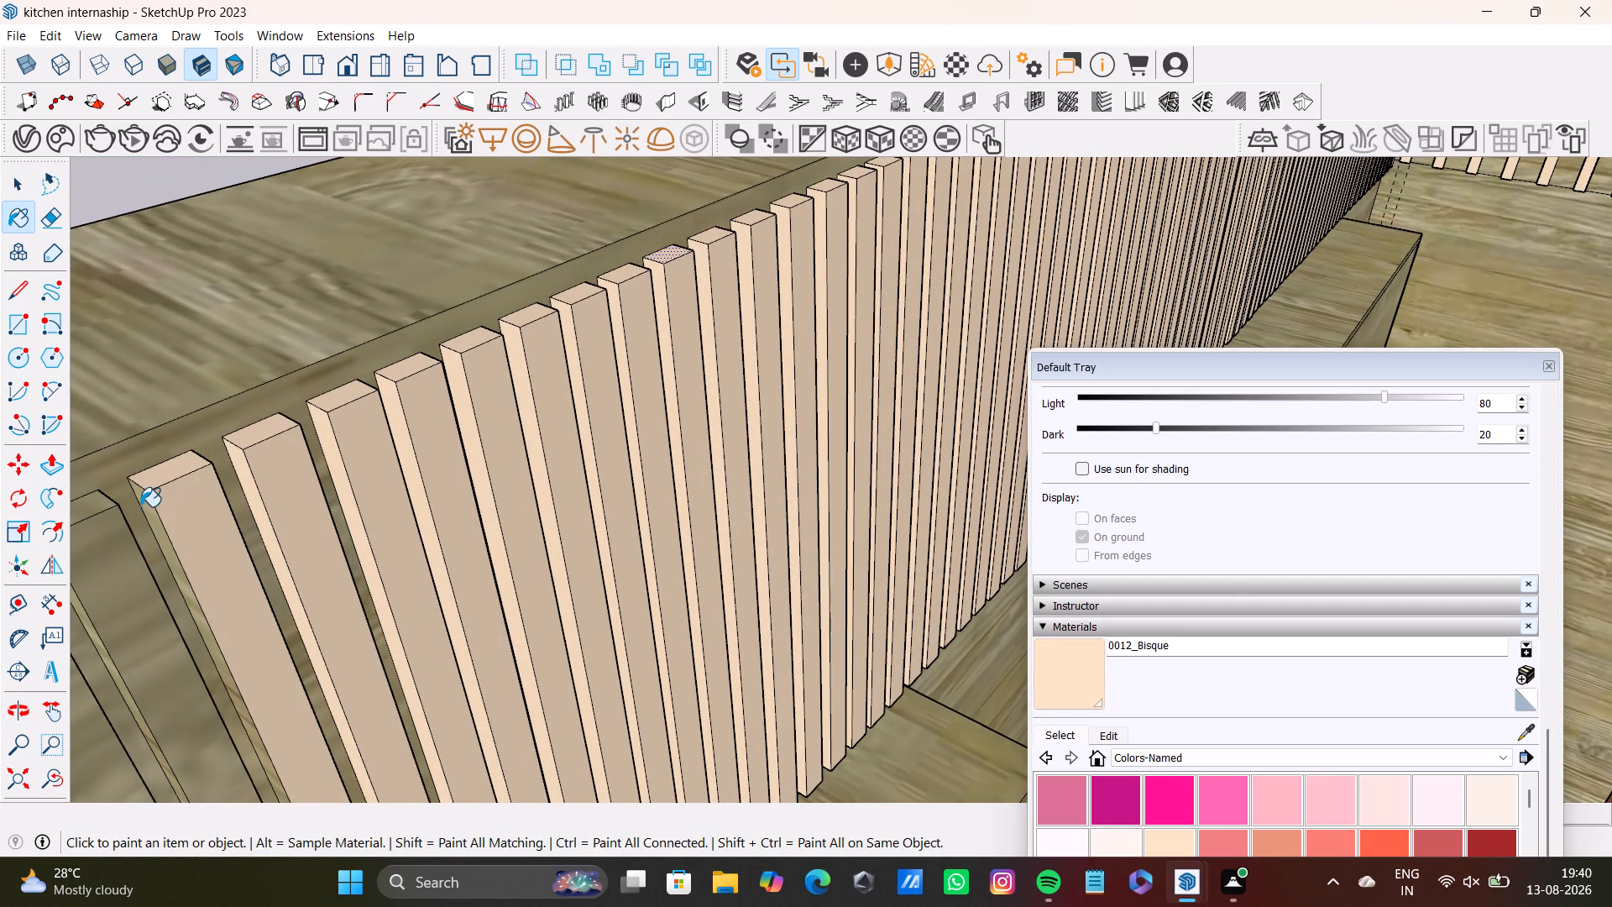
pyautogui.click(147, 510)
# Paint the next two wood-textured slats with 0012_Bisque on their top, front and narrow side faces.
pyautogui.scroll(-6, 187, 501)
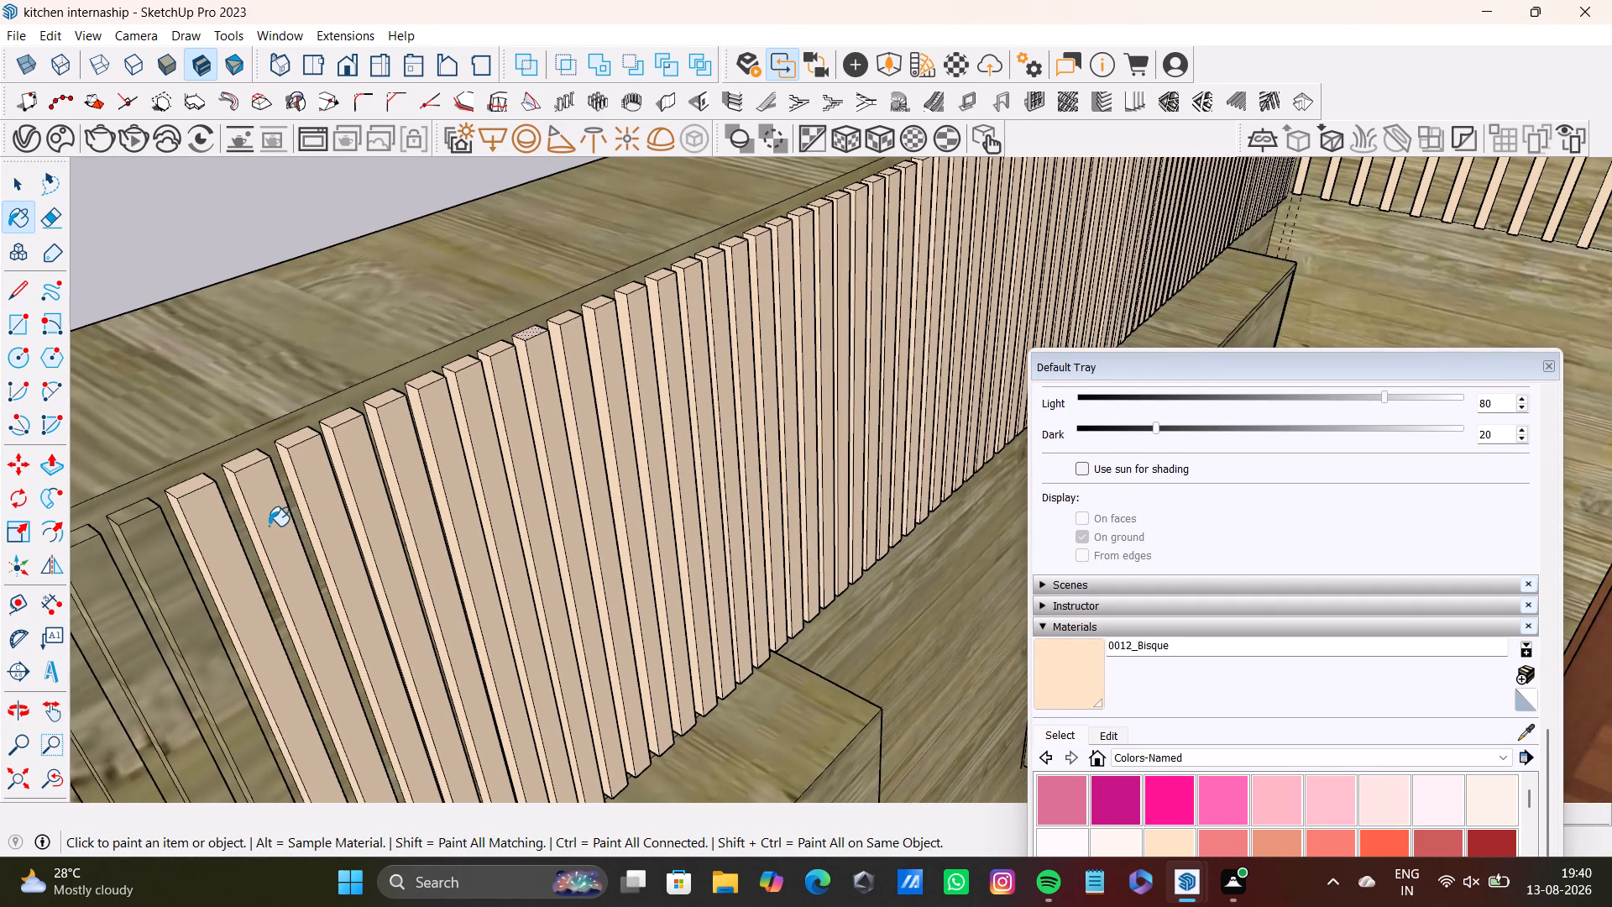
pyautogui.keyDown('shift'); pyautogui.moveTo(269, 526); pyautogui.dragTo(622, 328, button='middle'); pyautogui.keyUp('shift')
pyautogui.scroll(-14, 500, 364)
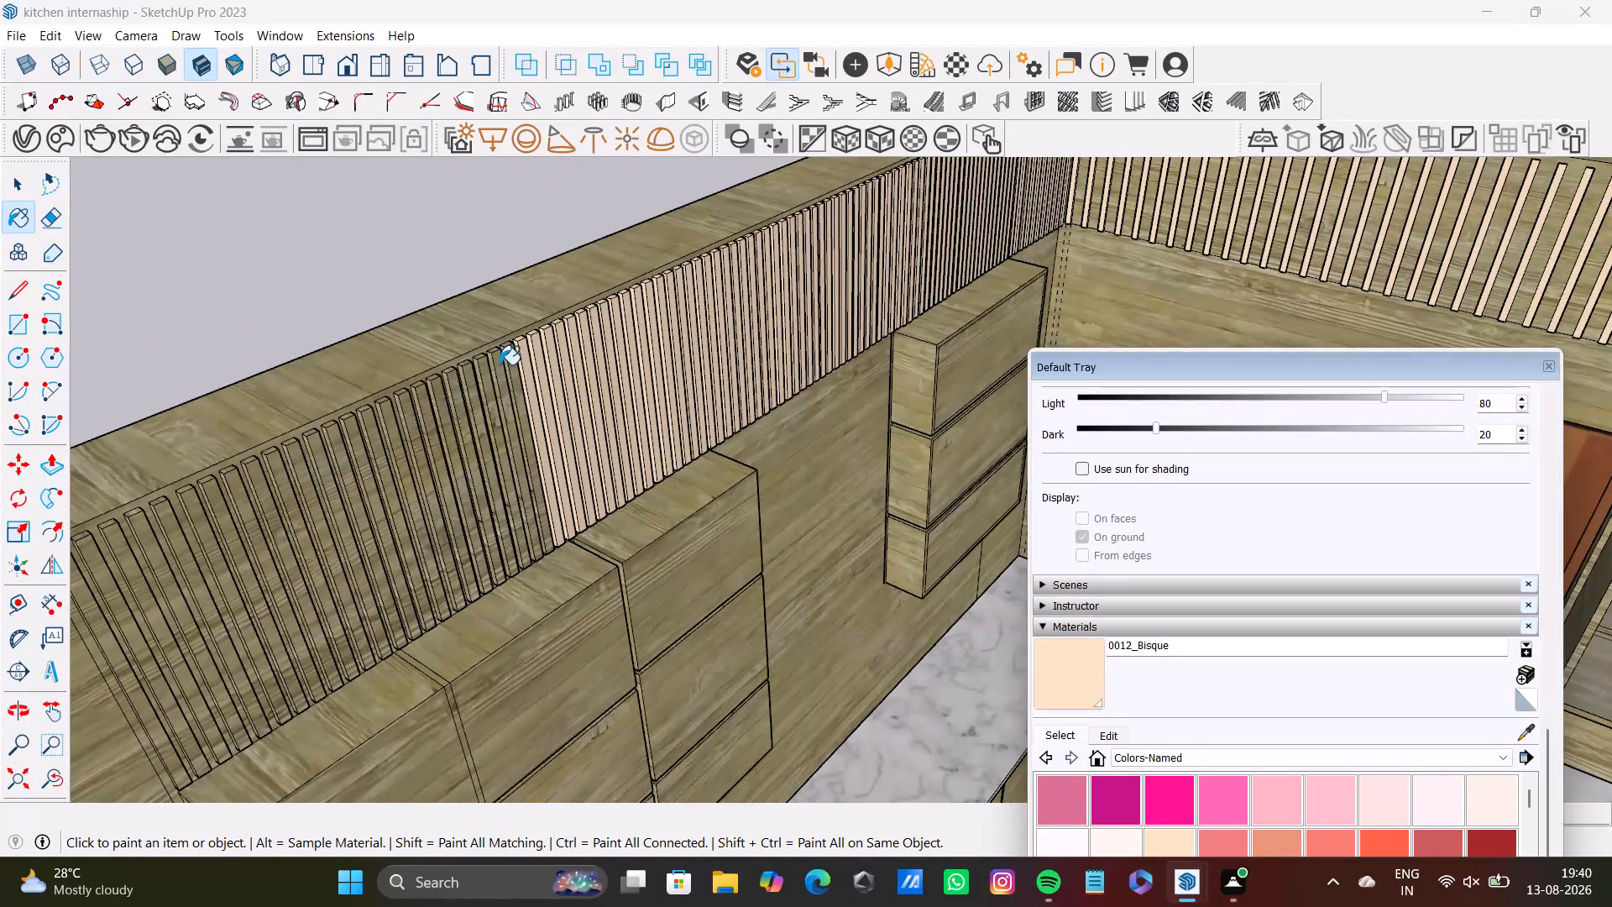
pyautogui.scroll(13, 500, 364)
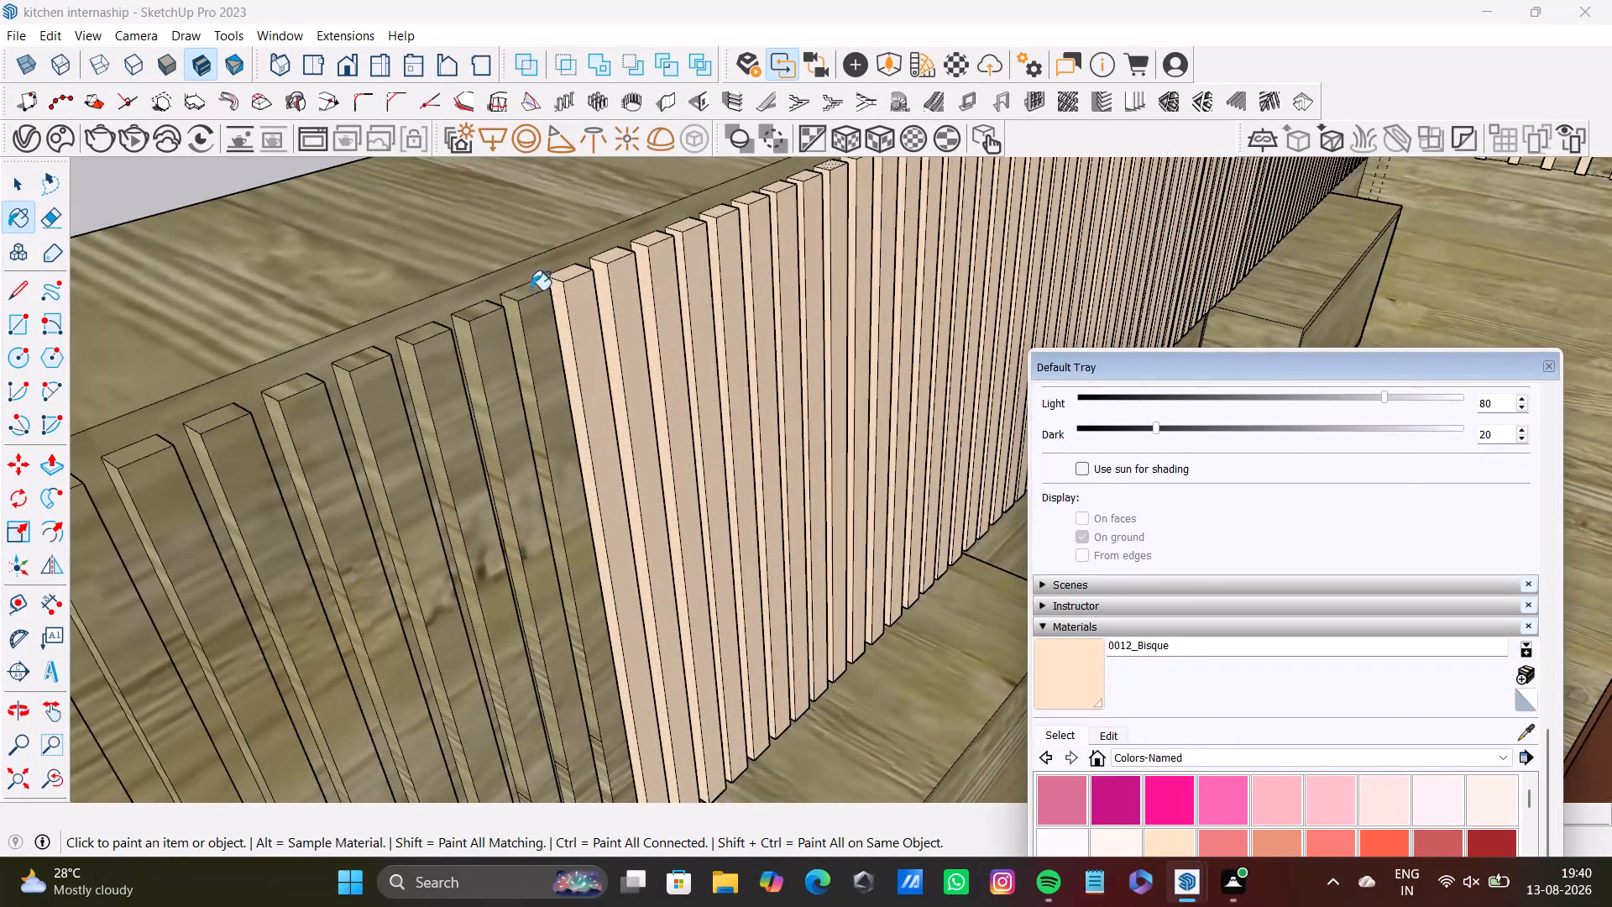
pyautogui.click(531, 290)
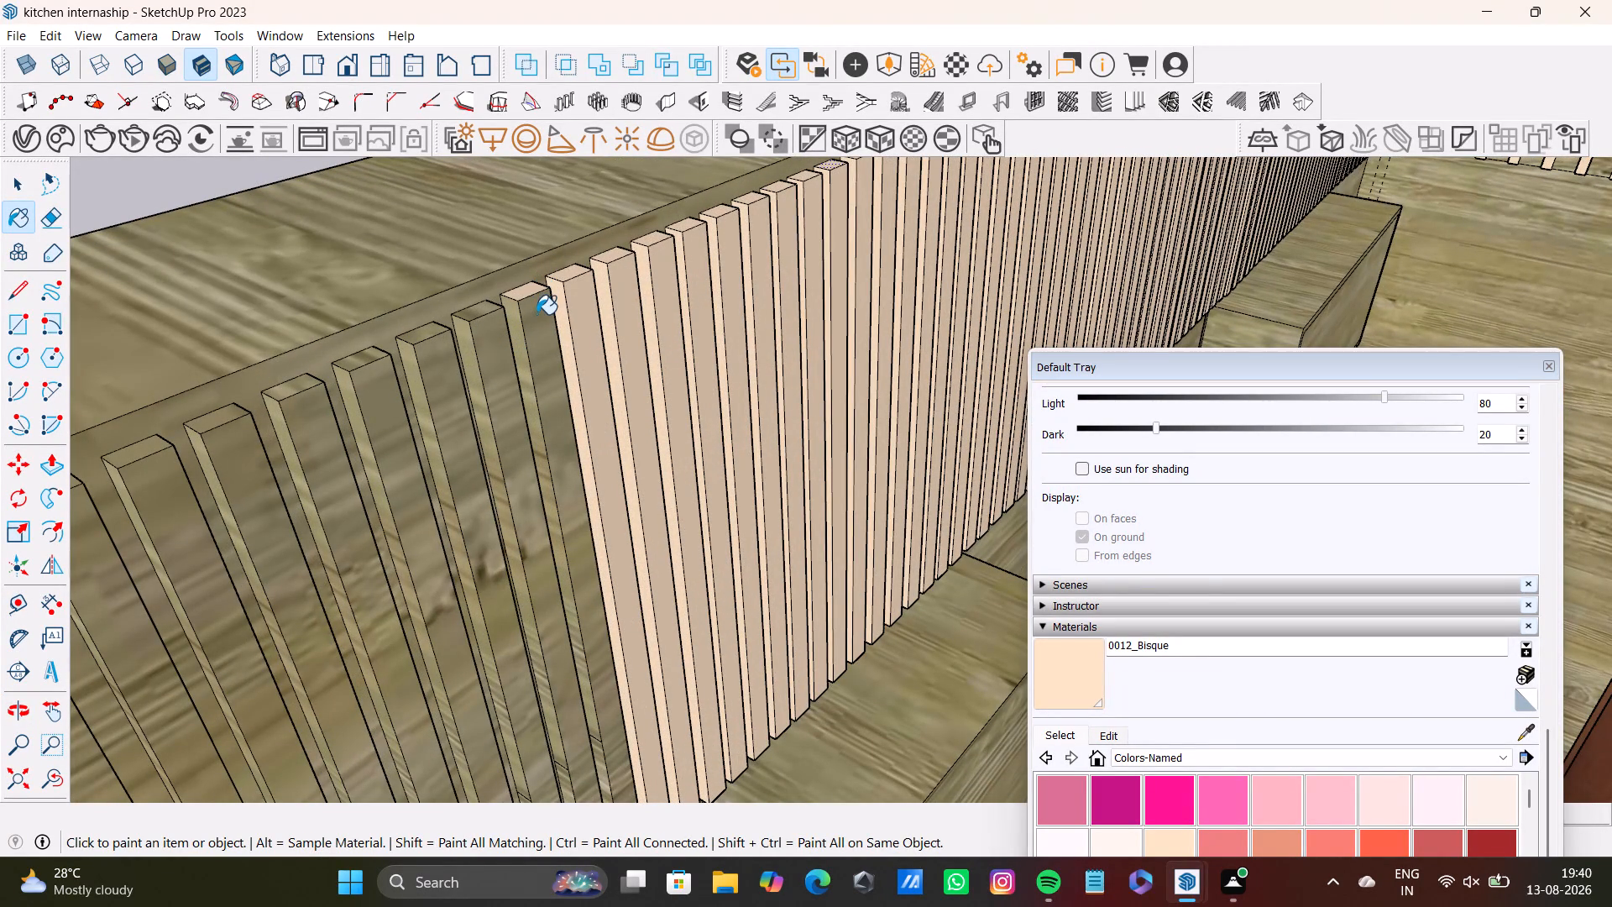
pyautogui.click(536, 314)
pyautogui.click(514, 313)
pyautogui.click(482, 312)
pyautogui.click(487, 339)
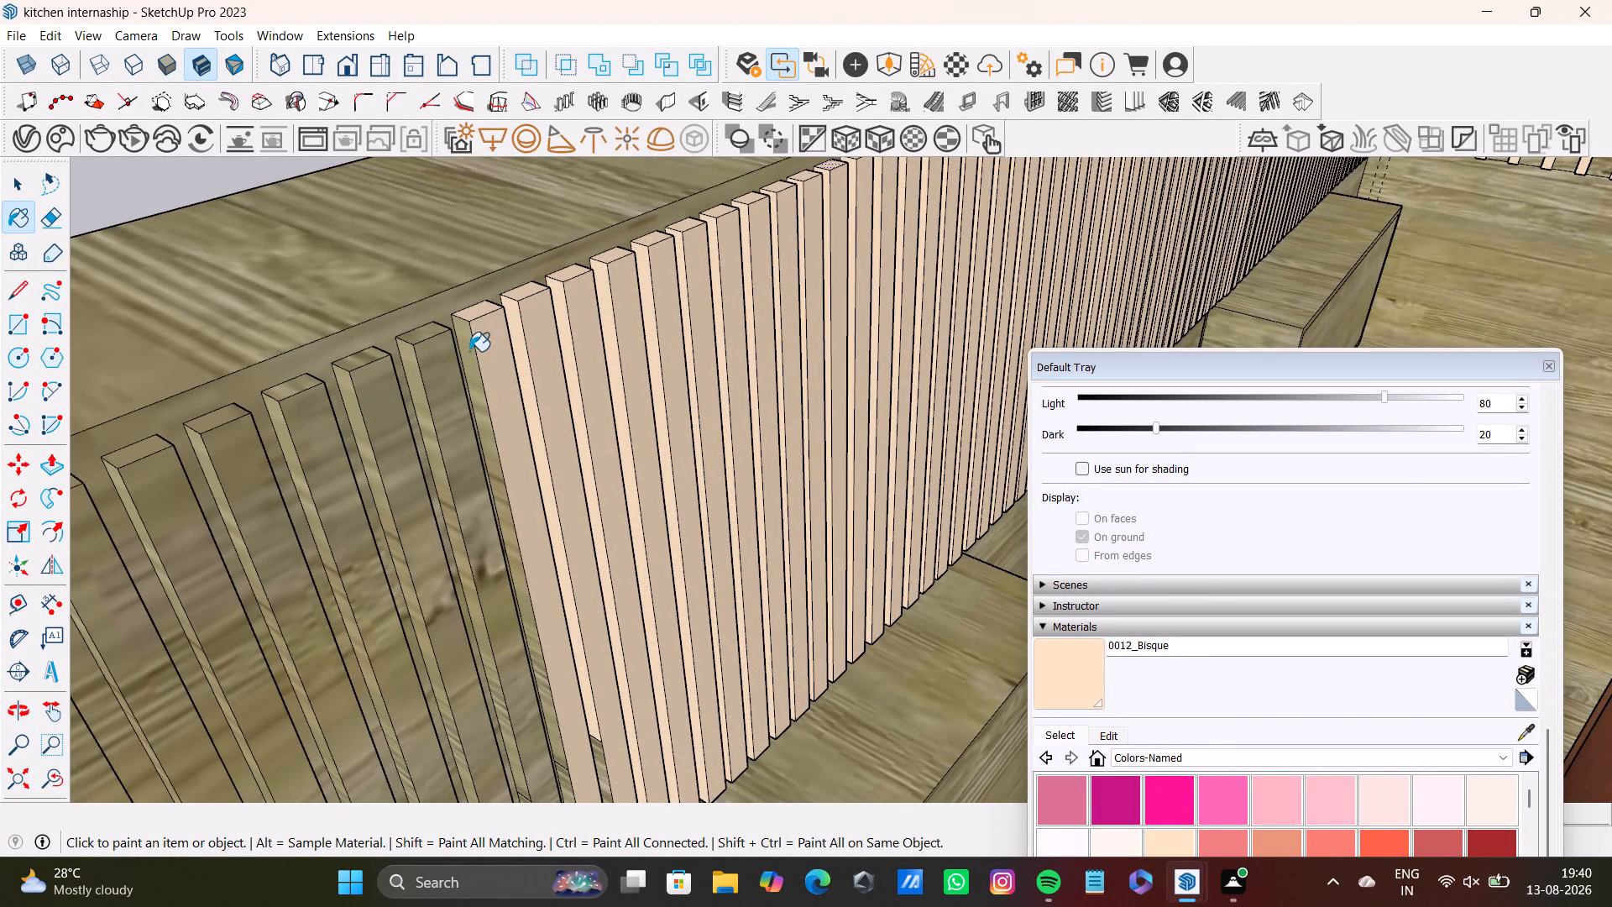
pyautogui.click(463, 342)
# Apply 0012_Bisque to the tops, fronts and narrow sides of the following three slats in the row.
pyautogui.click(427, 341)
pyautogui.click(442, 380)
pyautogui.click(423, 337)
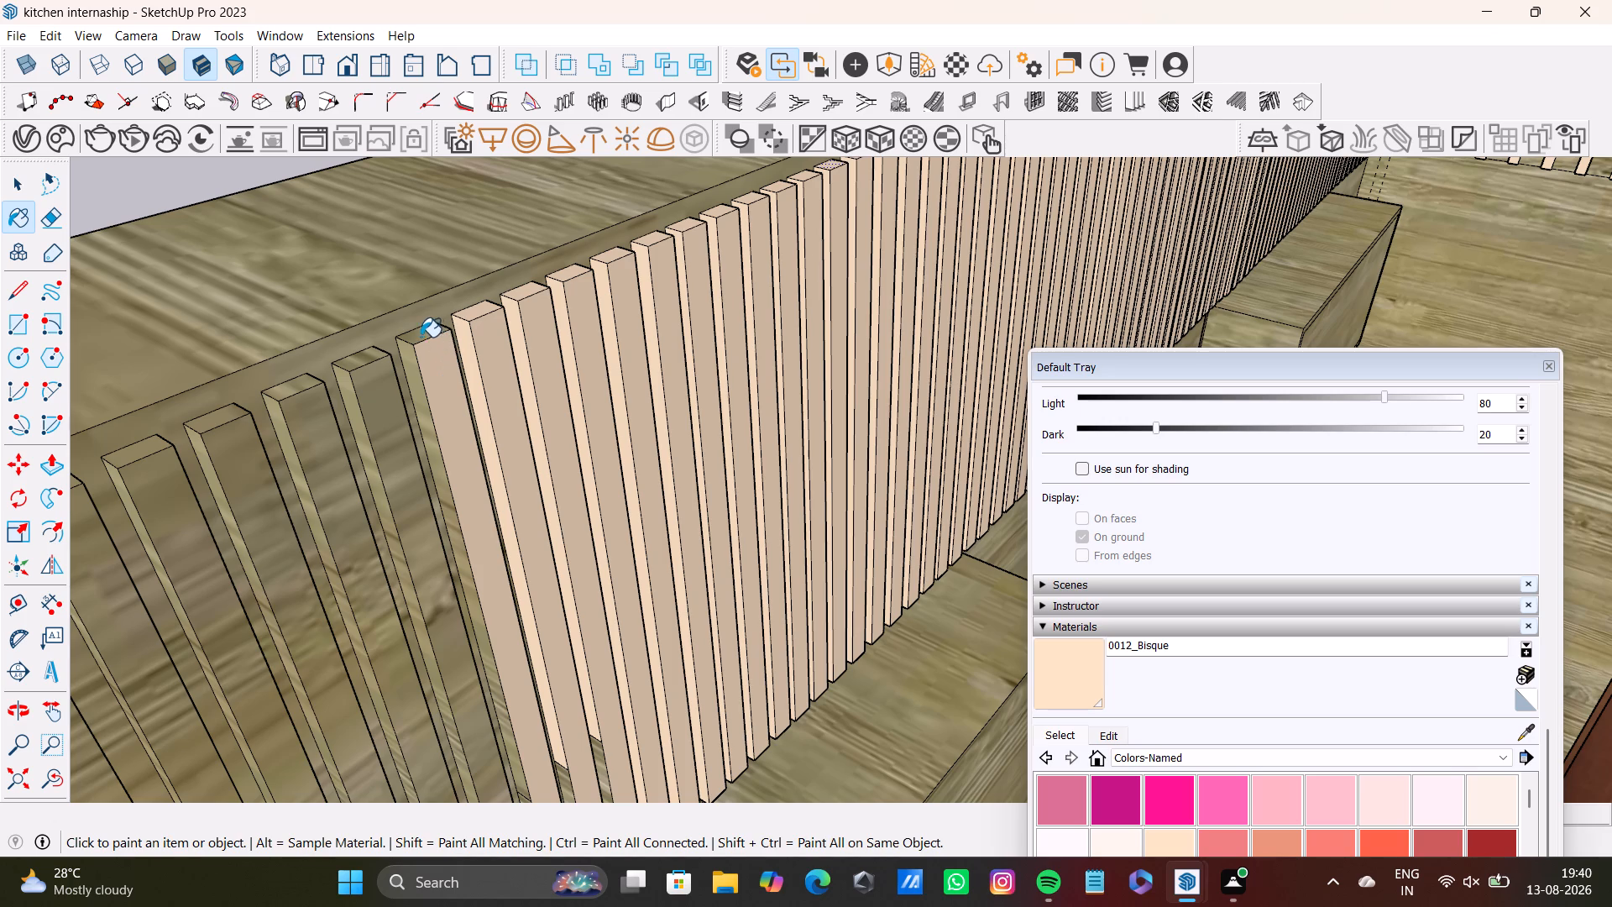
pyautogui.click(409, 356)
pyautogui.click(367, 359)
pyautogui.click(372, 396)
pyautogui.click(345, 390)
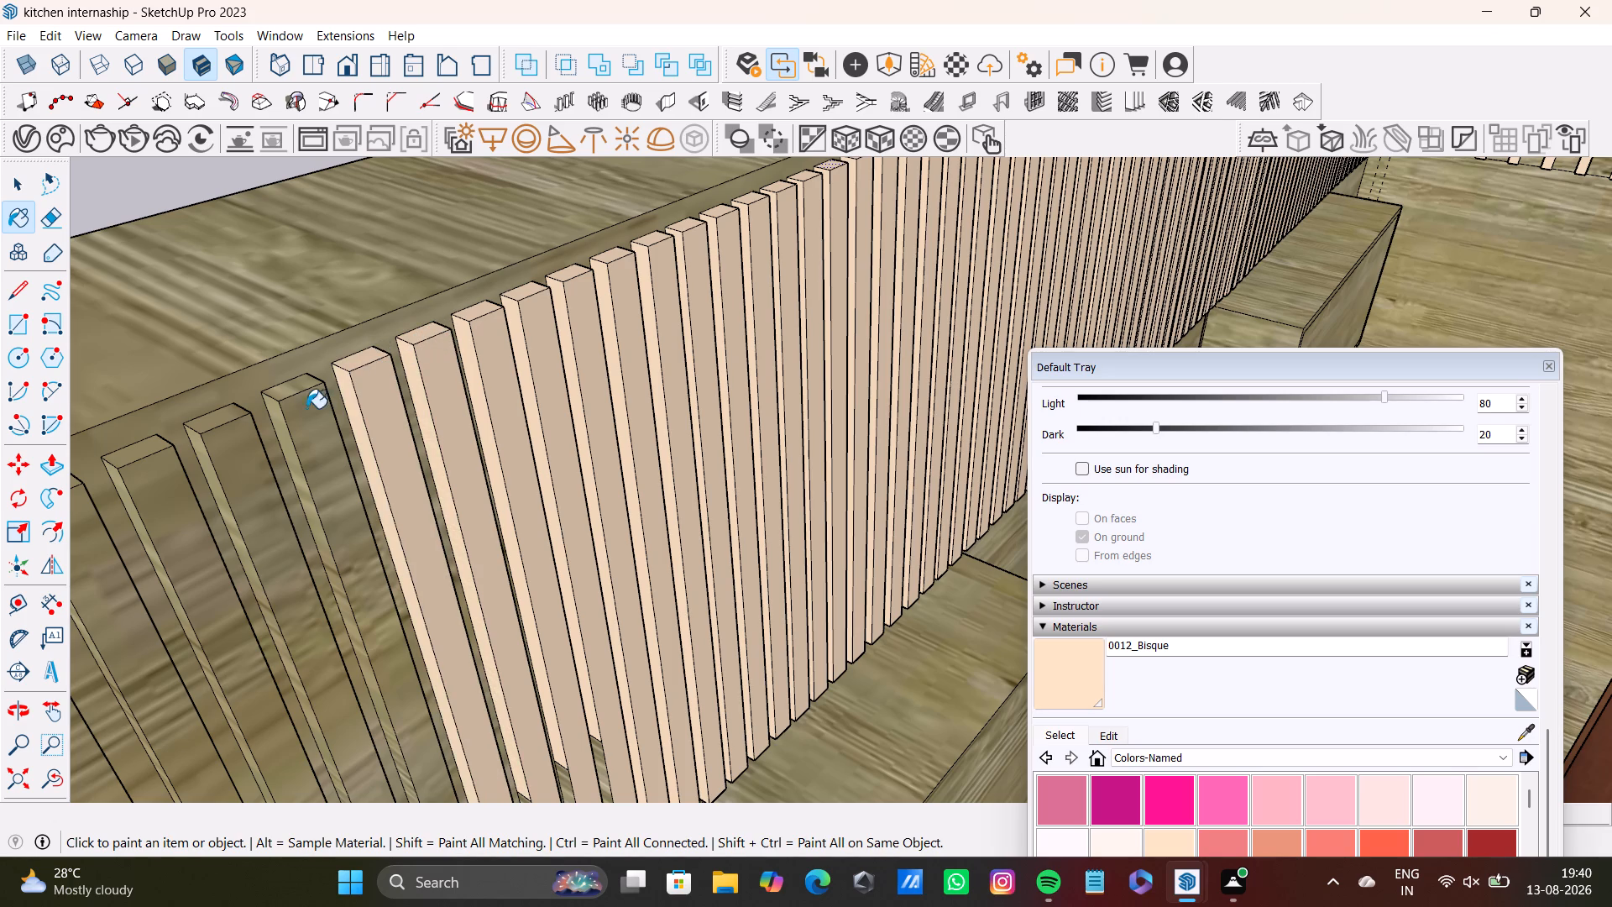
pyautogui.click(296, 389)
pyautogui.click(306, 424)
pyautogui.click(280, 433)
# Paint another two slats with 0012_Bisque on their front, top and narrow side faces.
pyautogui.click(205, 433)
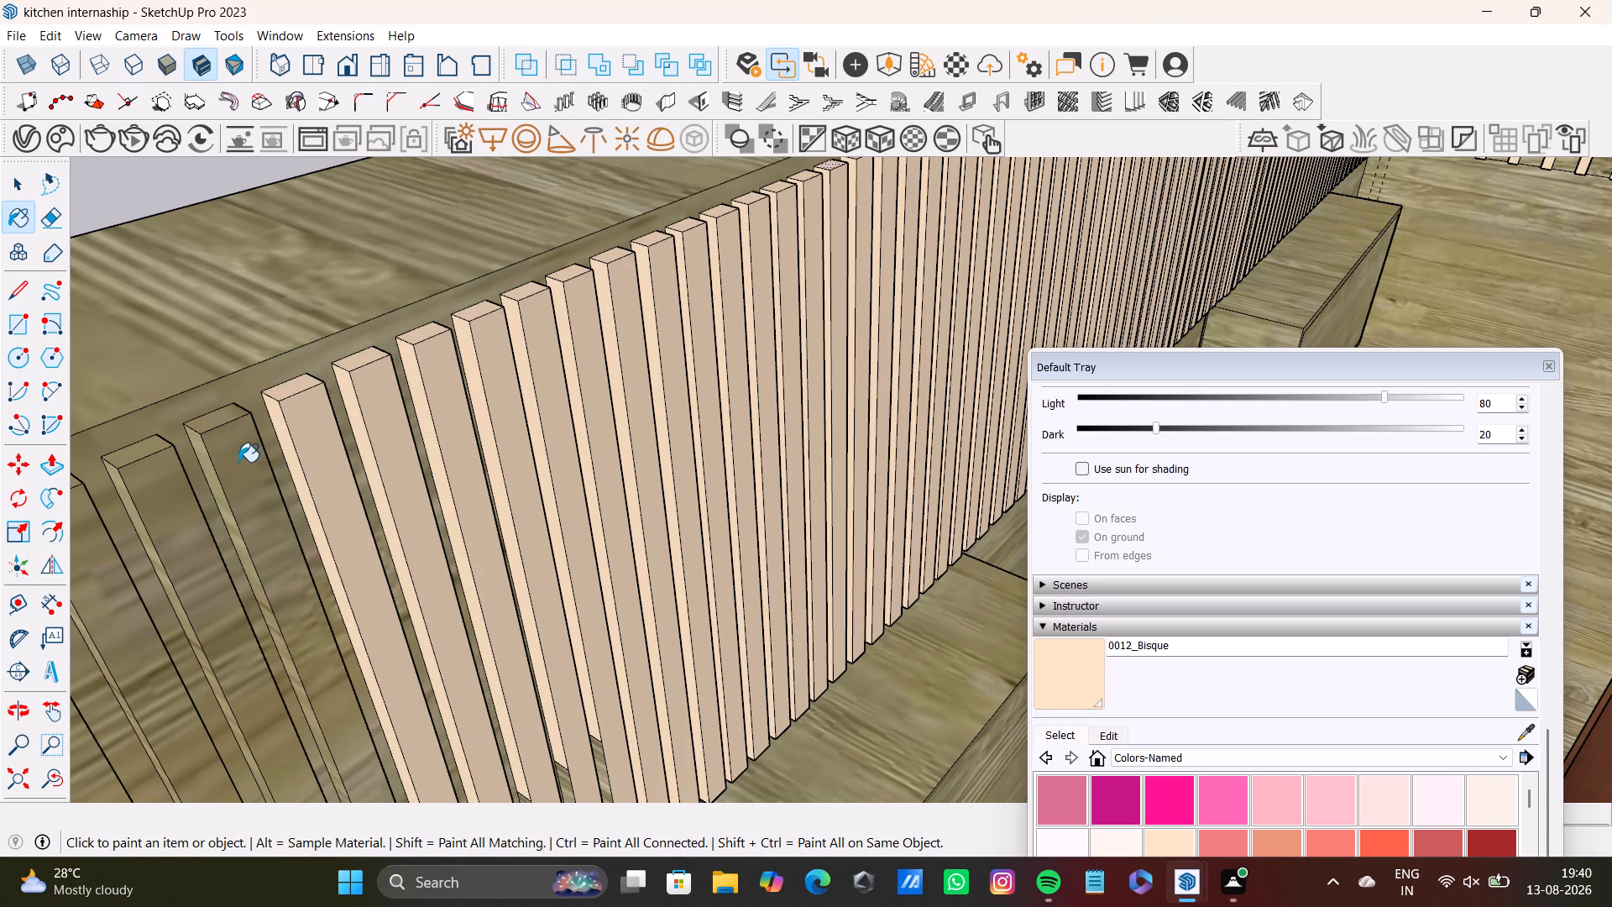
pyautogui.click(227, 462)
pyautogui.moveTo(249, 450); pyautogui.dragTo(292, 533, button='middle')
pyautogui.click(216, 537)
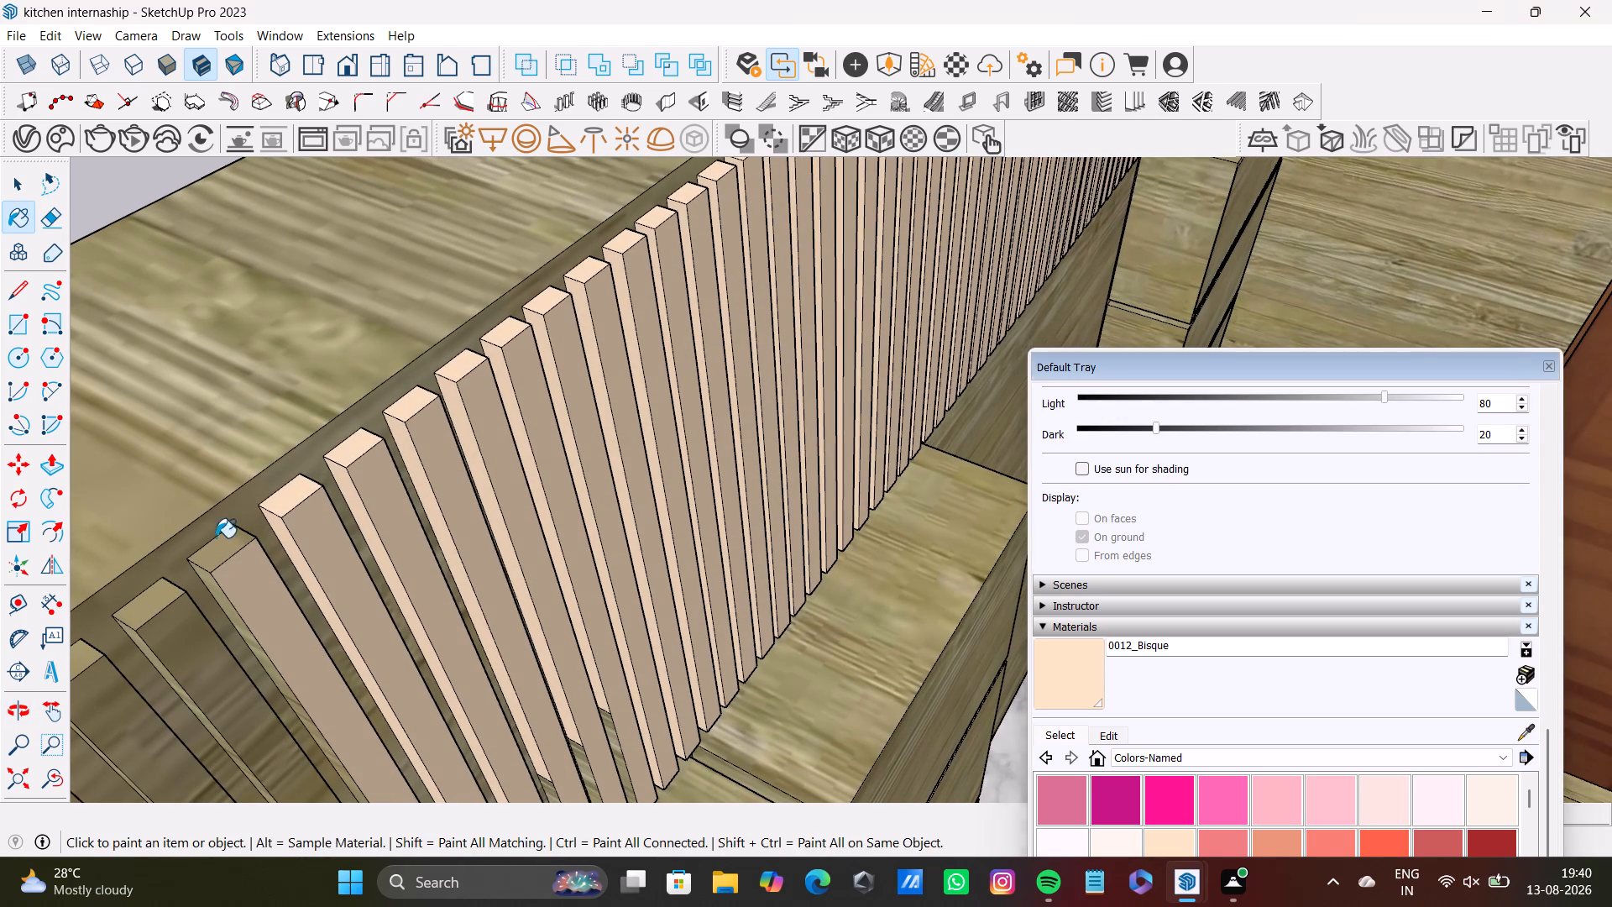
pyautogui.click(226, 547)
pyautogui.click(149, 597)
pyautogui.click(175, 633)
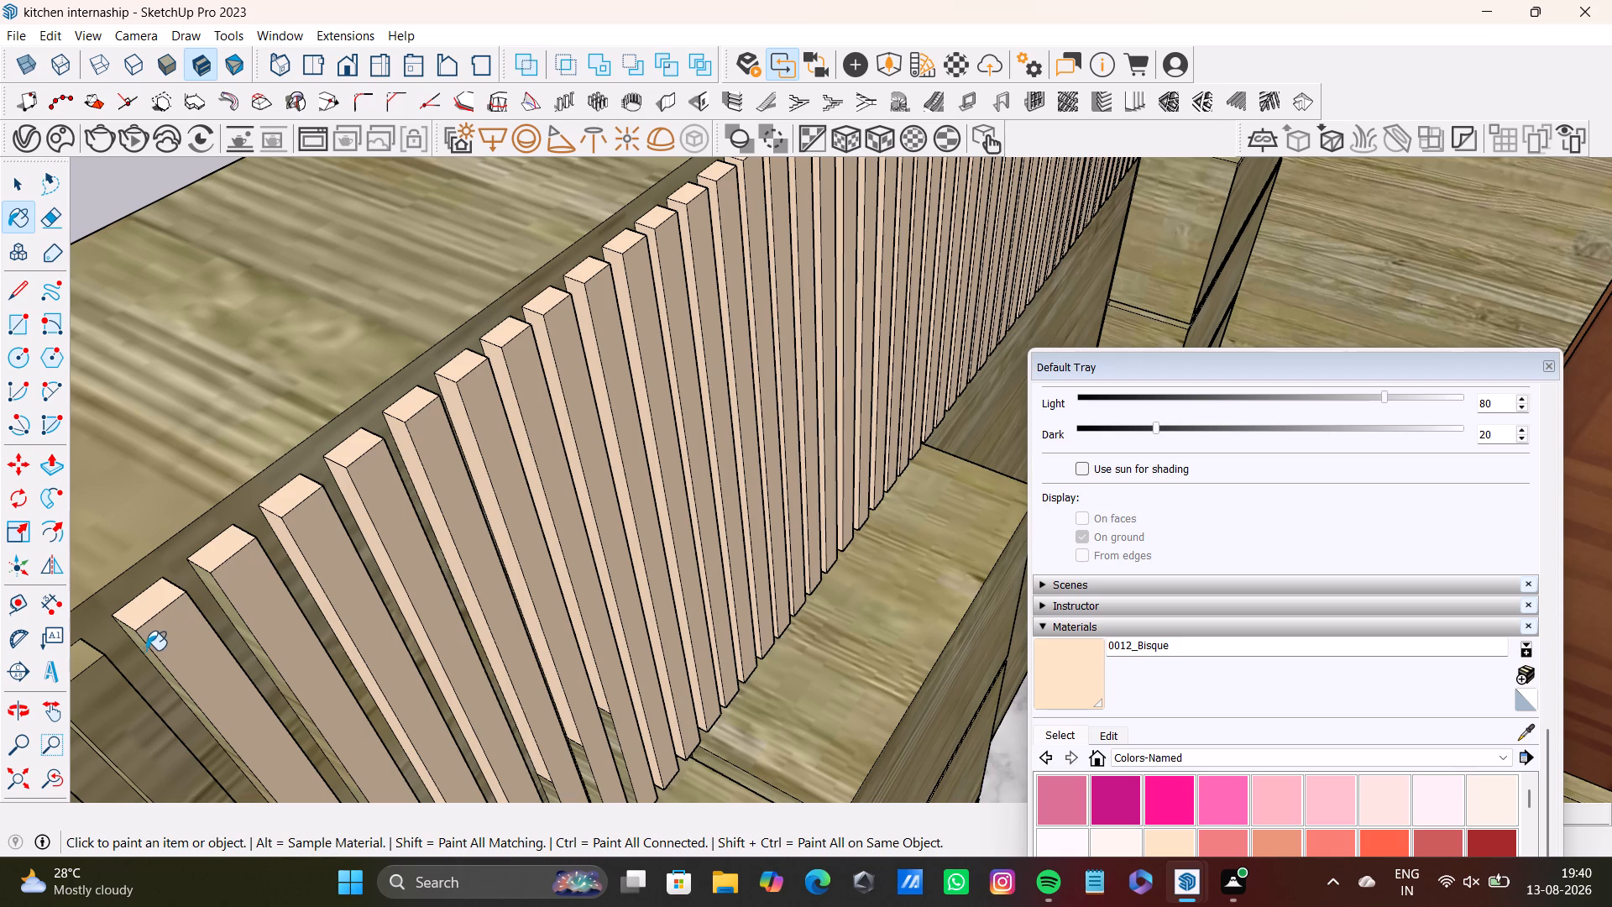
pyautogui.click(144, 652)
pyautogui.click(221, 607)
pyautogui.click(228, 607)
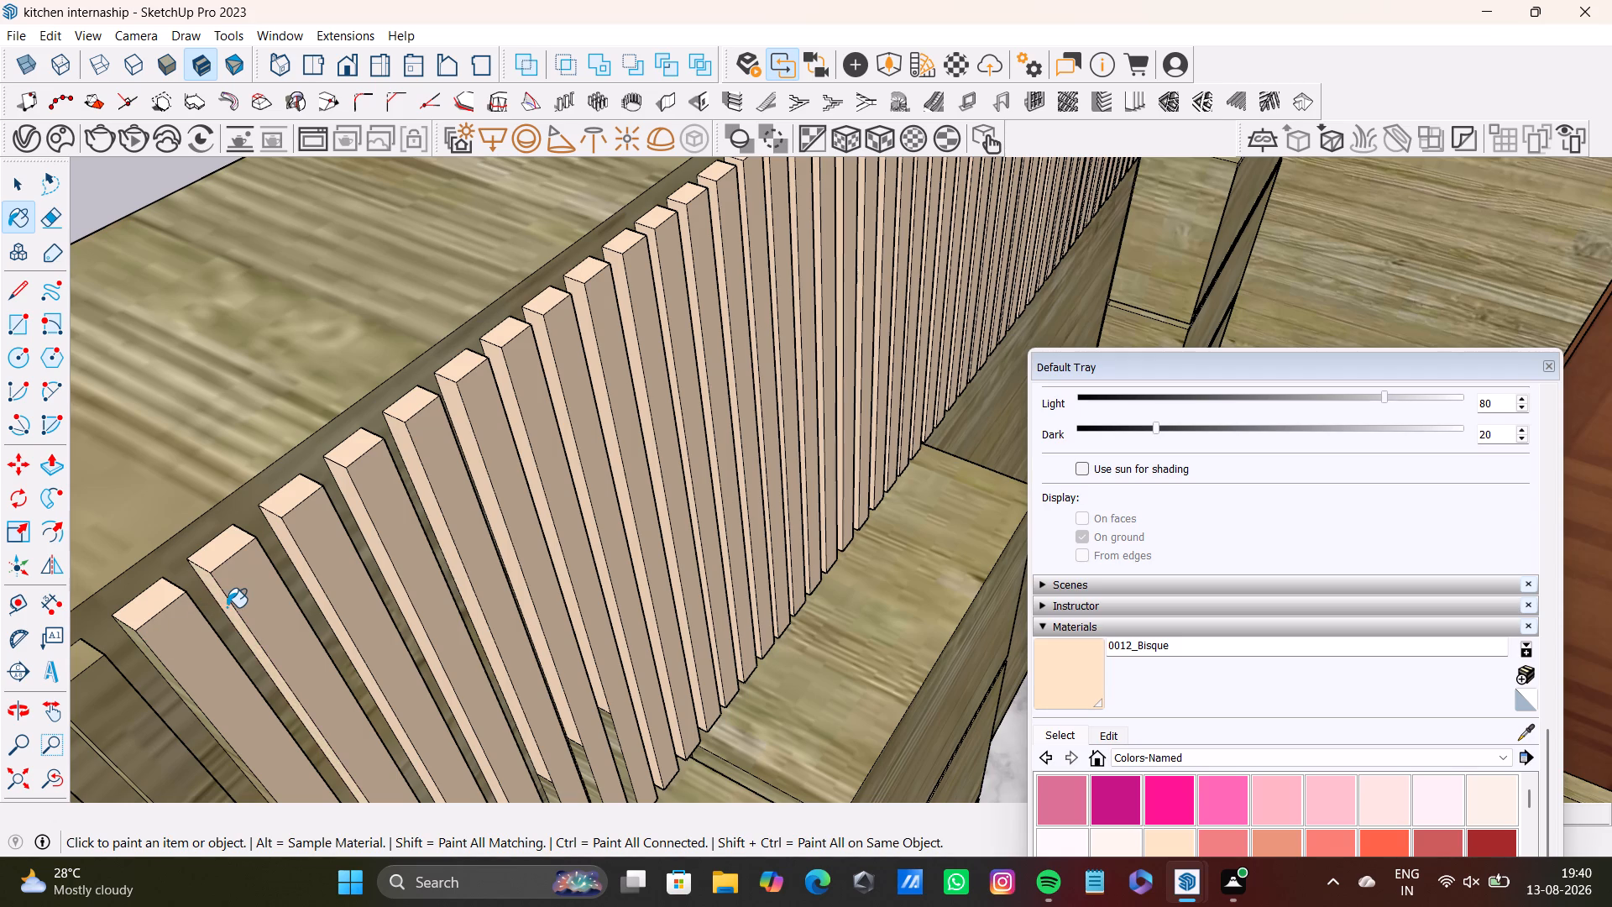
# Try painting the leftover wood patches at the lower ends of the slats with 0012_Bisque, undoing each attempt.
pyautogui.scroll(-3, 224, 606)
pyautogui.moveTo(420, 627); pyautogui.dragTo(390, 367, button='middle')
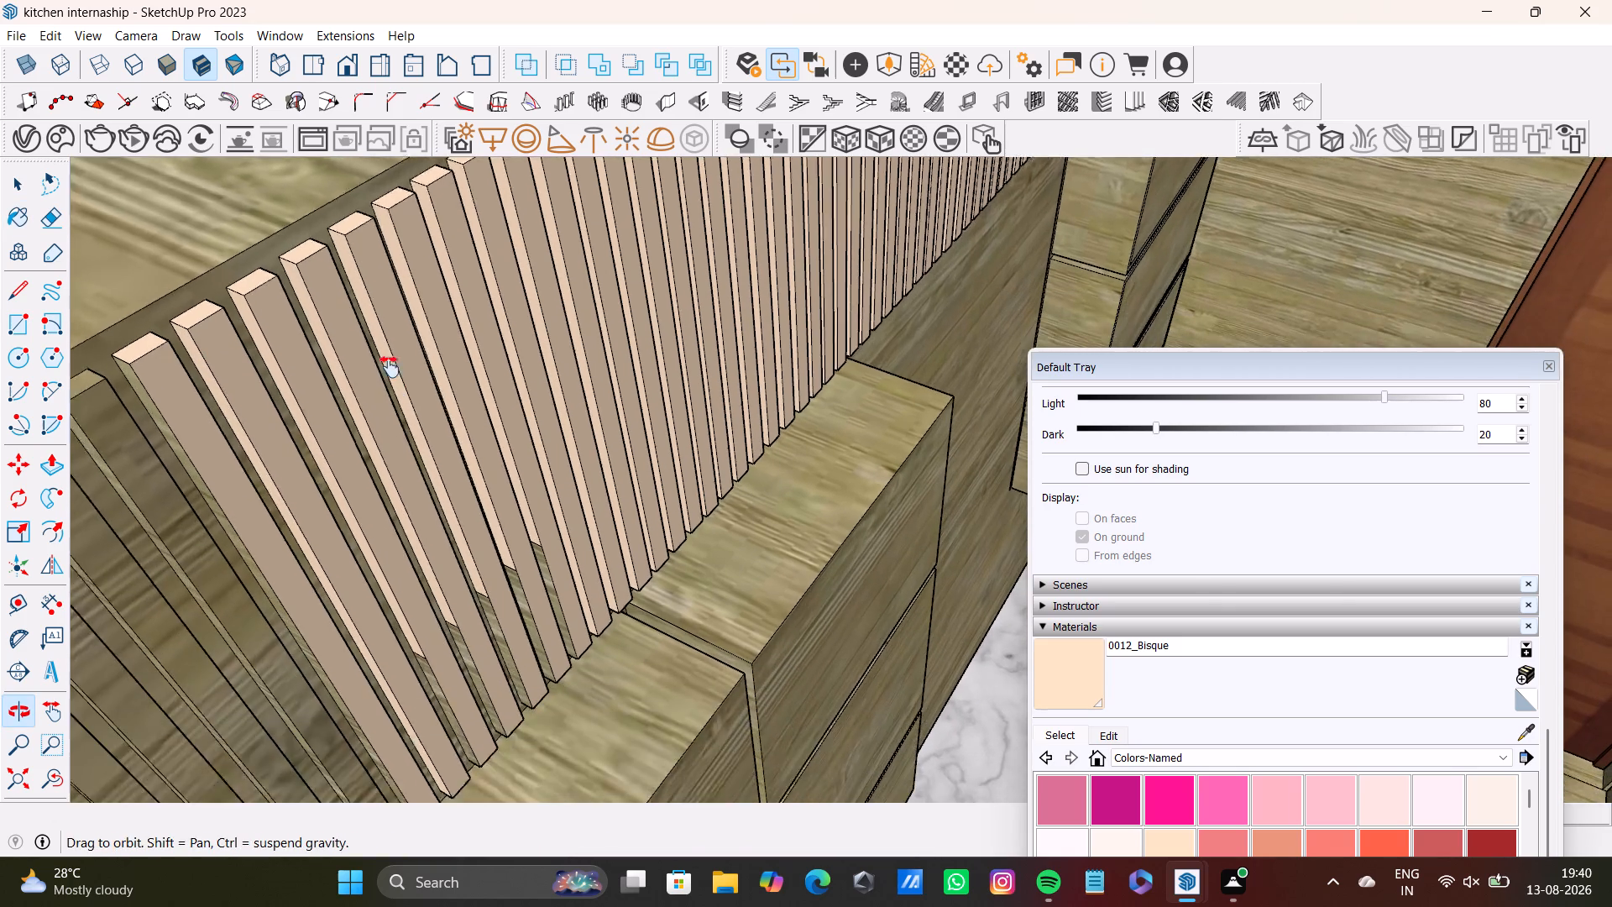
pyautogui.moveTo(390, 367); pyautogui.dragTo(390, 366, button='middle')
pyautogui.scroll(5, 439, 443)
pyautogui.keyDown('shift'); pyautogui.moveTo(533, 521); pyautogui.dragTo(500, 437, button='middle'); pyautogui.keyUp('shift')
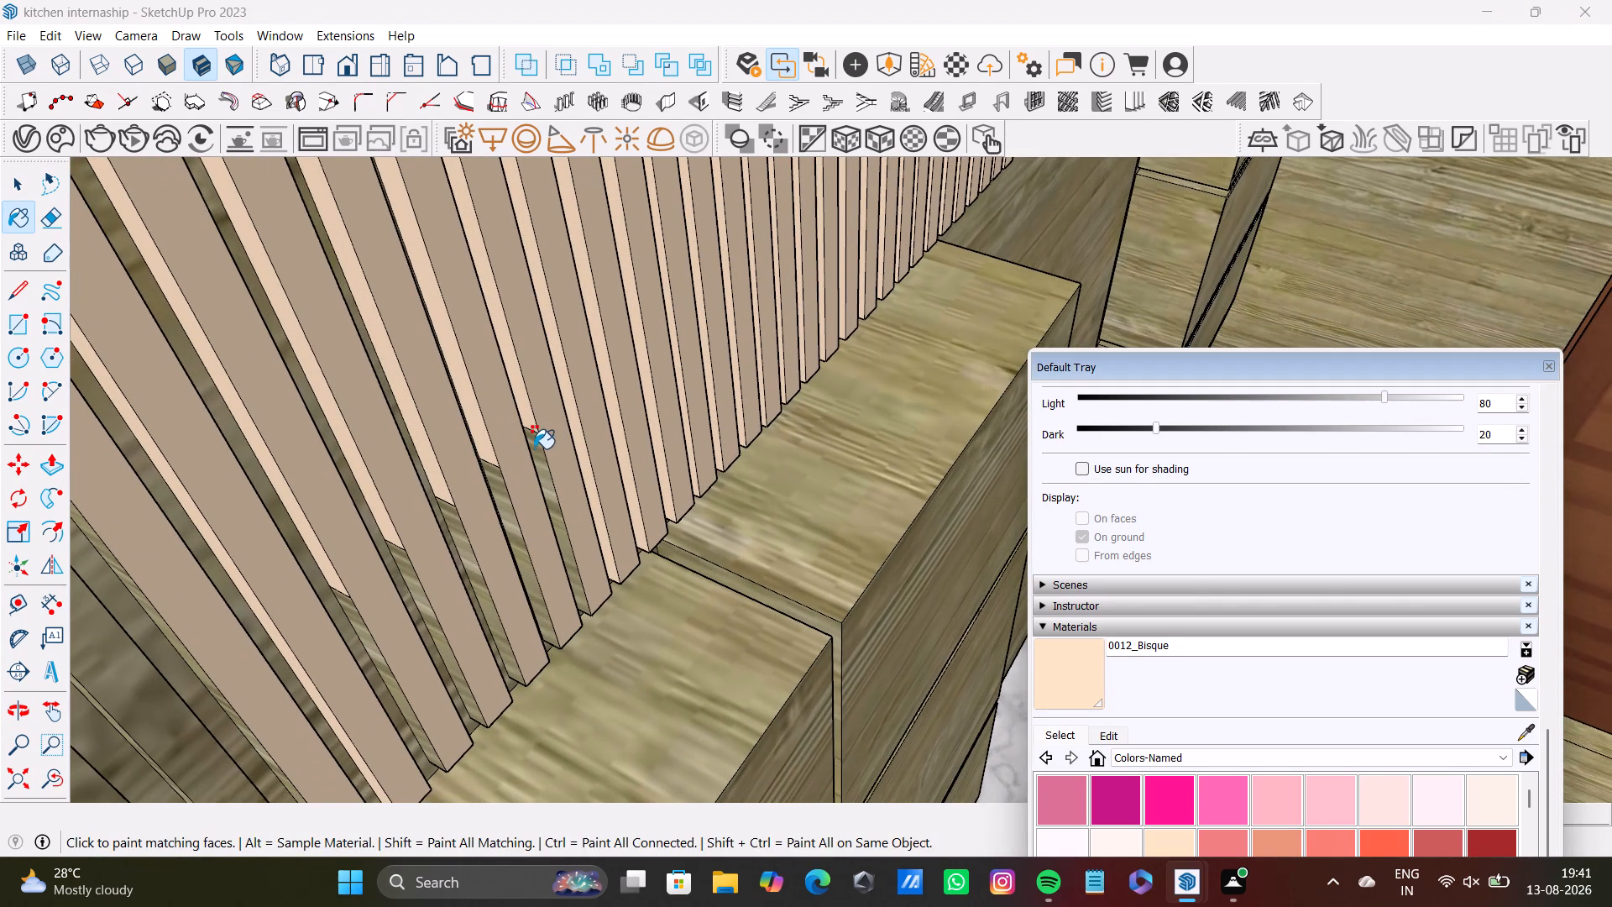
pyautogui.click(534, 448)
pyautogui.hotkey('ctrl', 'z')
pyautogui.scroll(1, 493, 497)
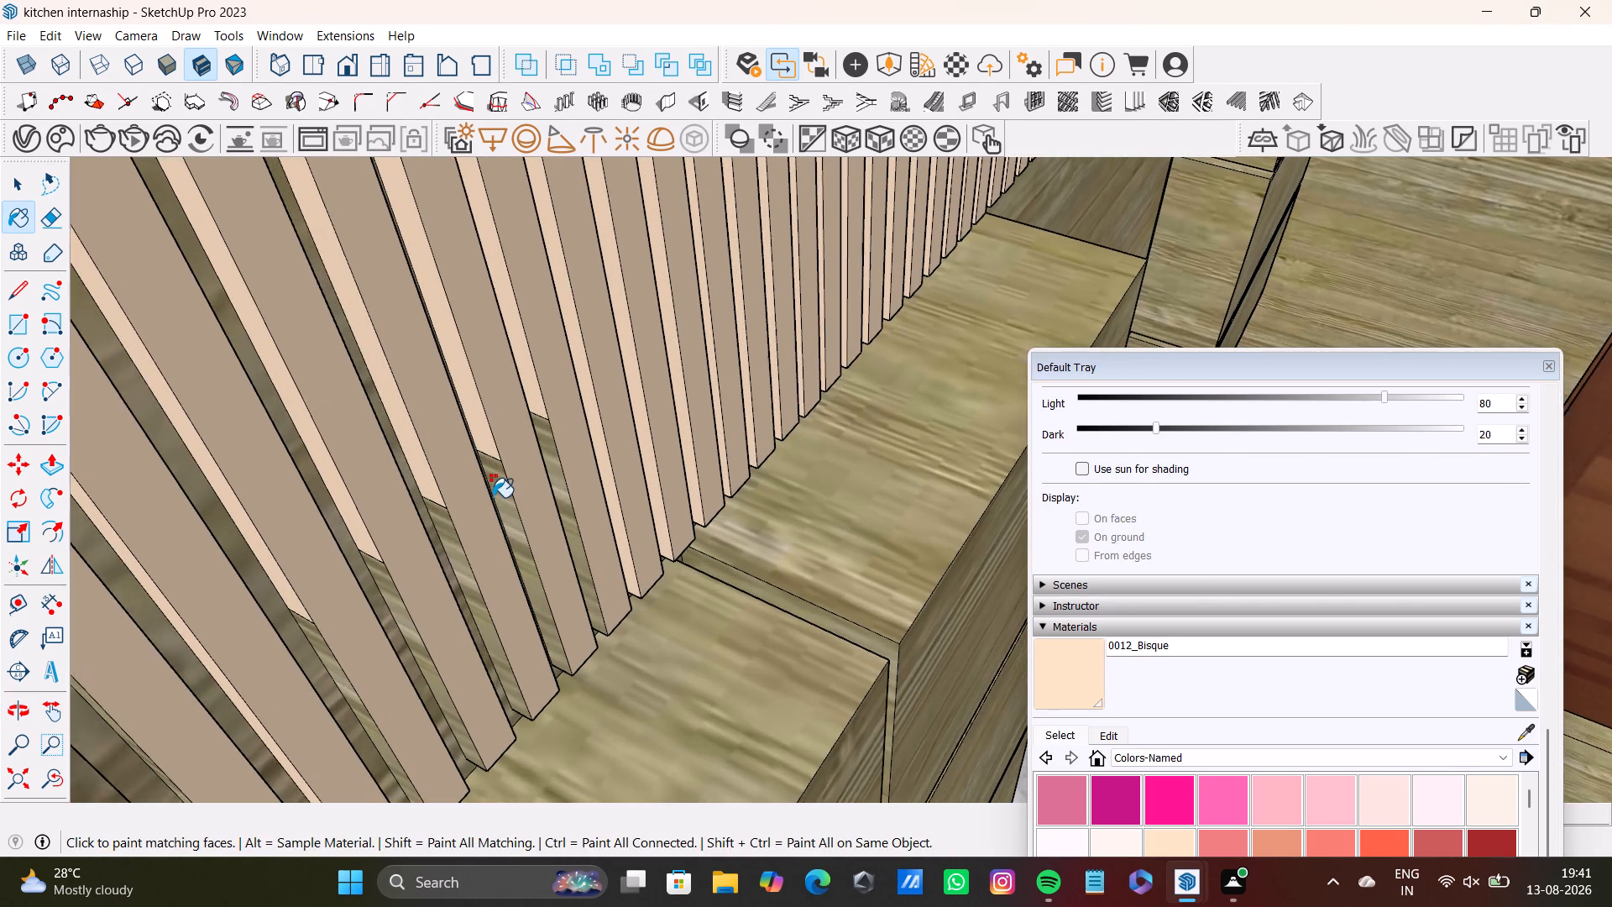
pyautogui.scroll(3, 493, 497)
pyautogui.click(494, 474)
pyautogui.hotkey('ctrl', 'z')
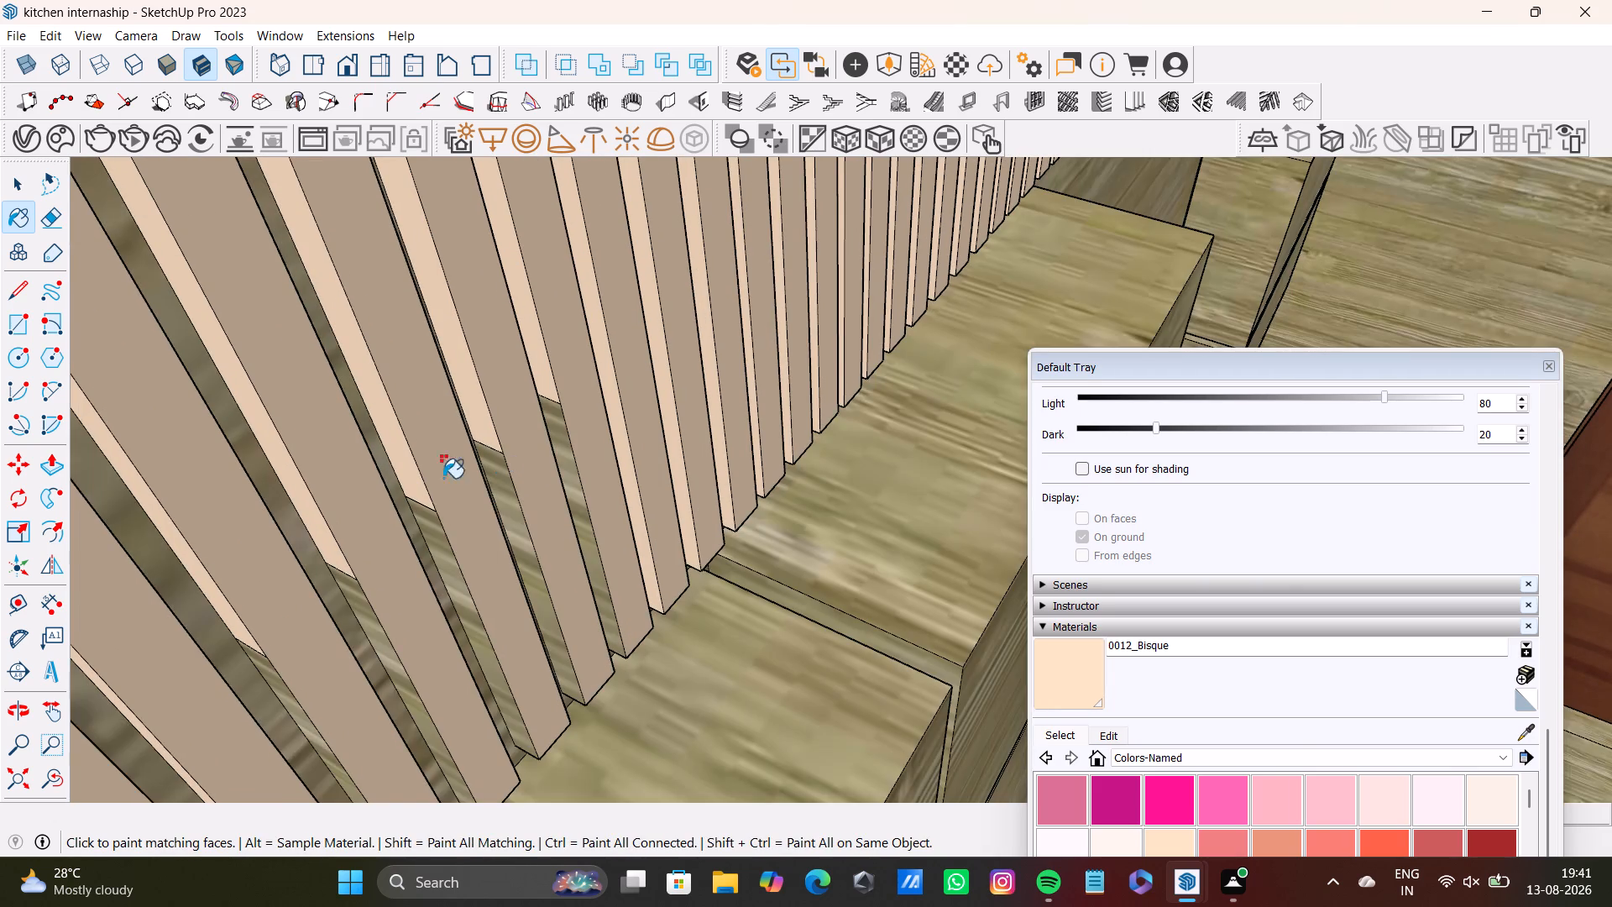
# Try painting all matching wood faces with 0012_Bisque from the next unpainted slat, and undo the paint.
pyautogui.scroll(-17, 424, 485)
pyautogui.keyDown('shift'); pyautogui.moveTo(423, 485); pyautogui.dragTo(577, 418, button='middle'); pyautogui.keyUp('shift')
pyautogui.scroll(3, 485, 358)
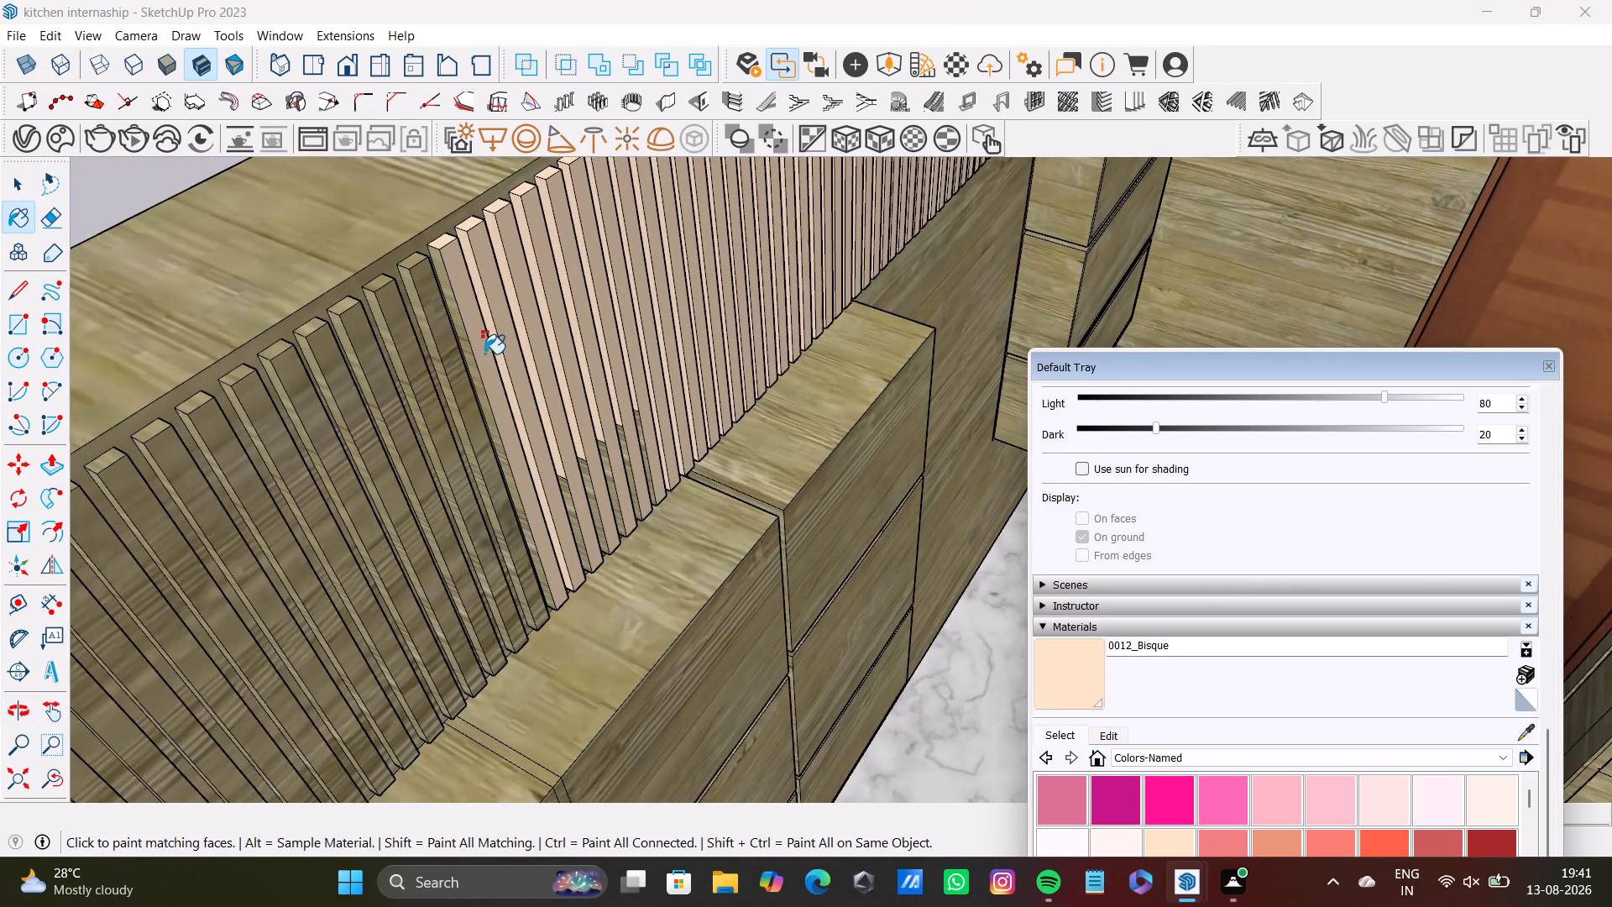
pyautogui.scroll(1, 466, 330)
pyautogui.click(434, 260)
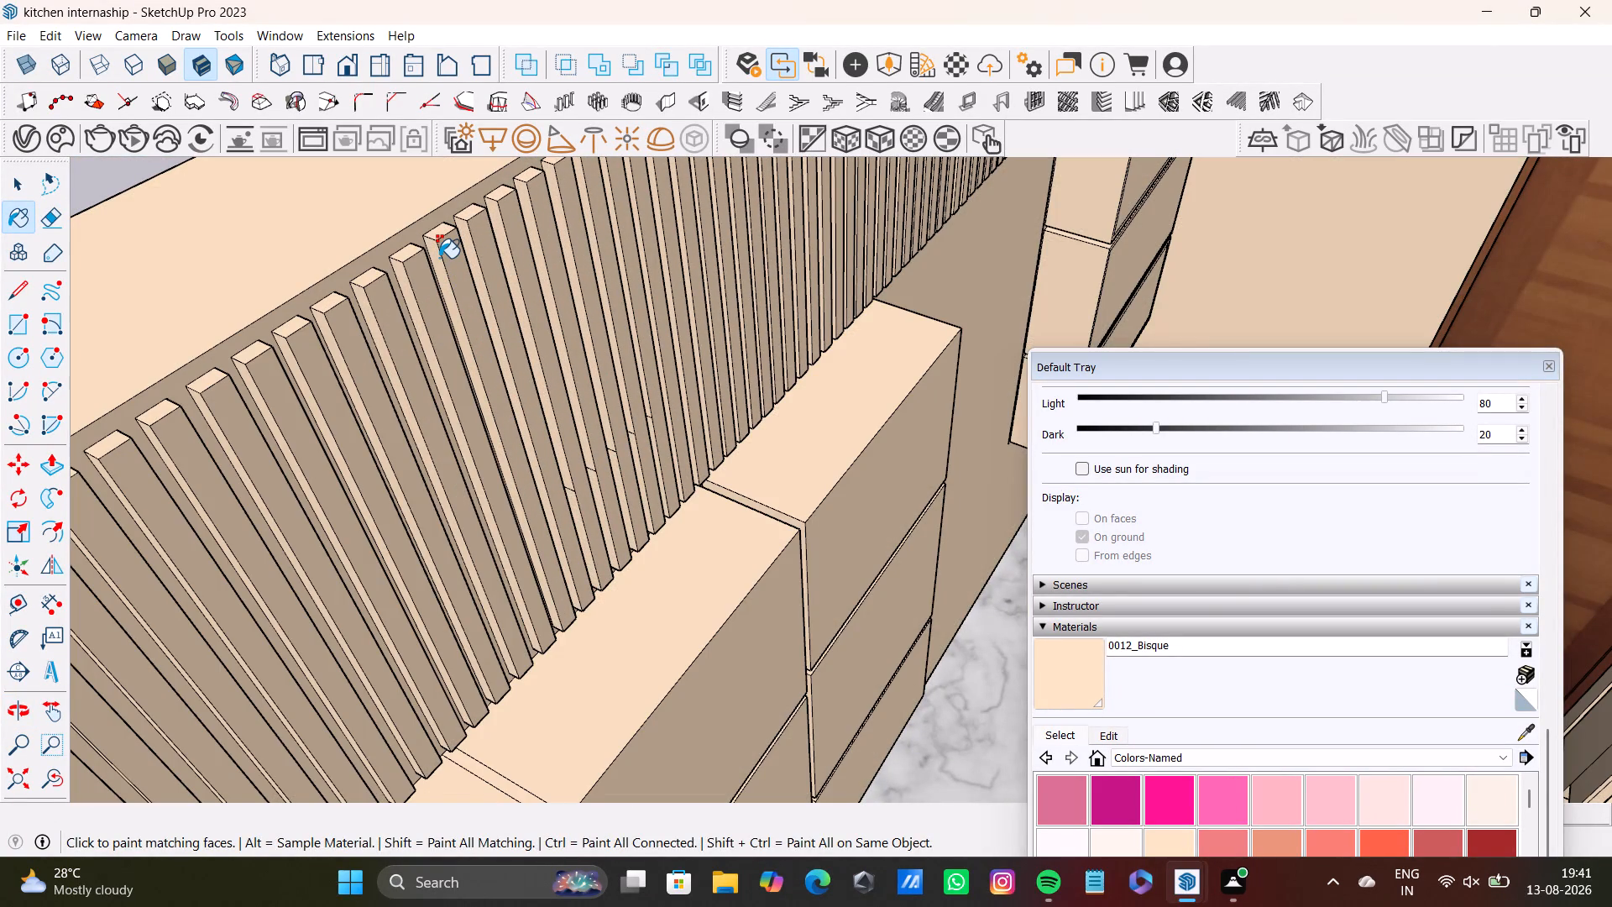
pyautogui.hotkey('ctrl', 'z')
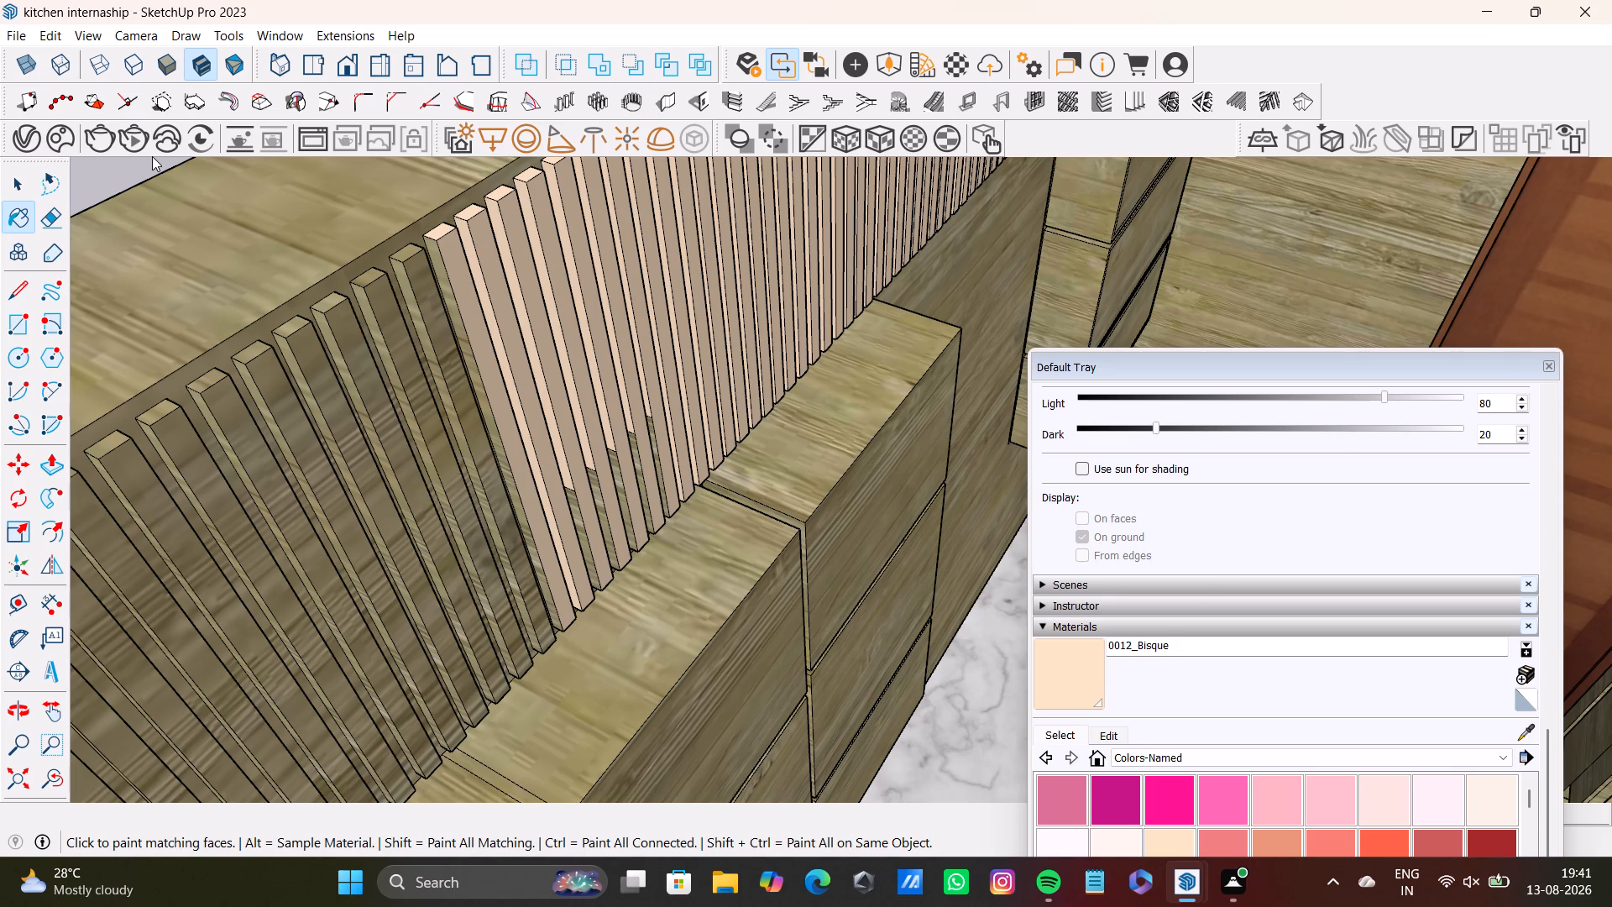
# Paint all matching wood-textured faces in the model with 0012_Bisque, starting from the next slat's top face.
pyautogui.scroll(5, 426, 288)
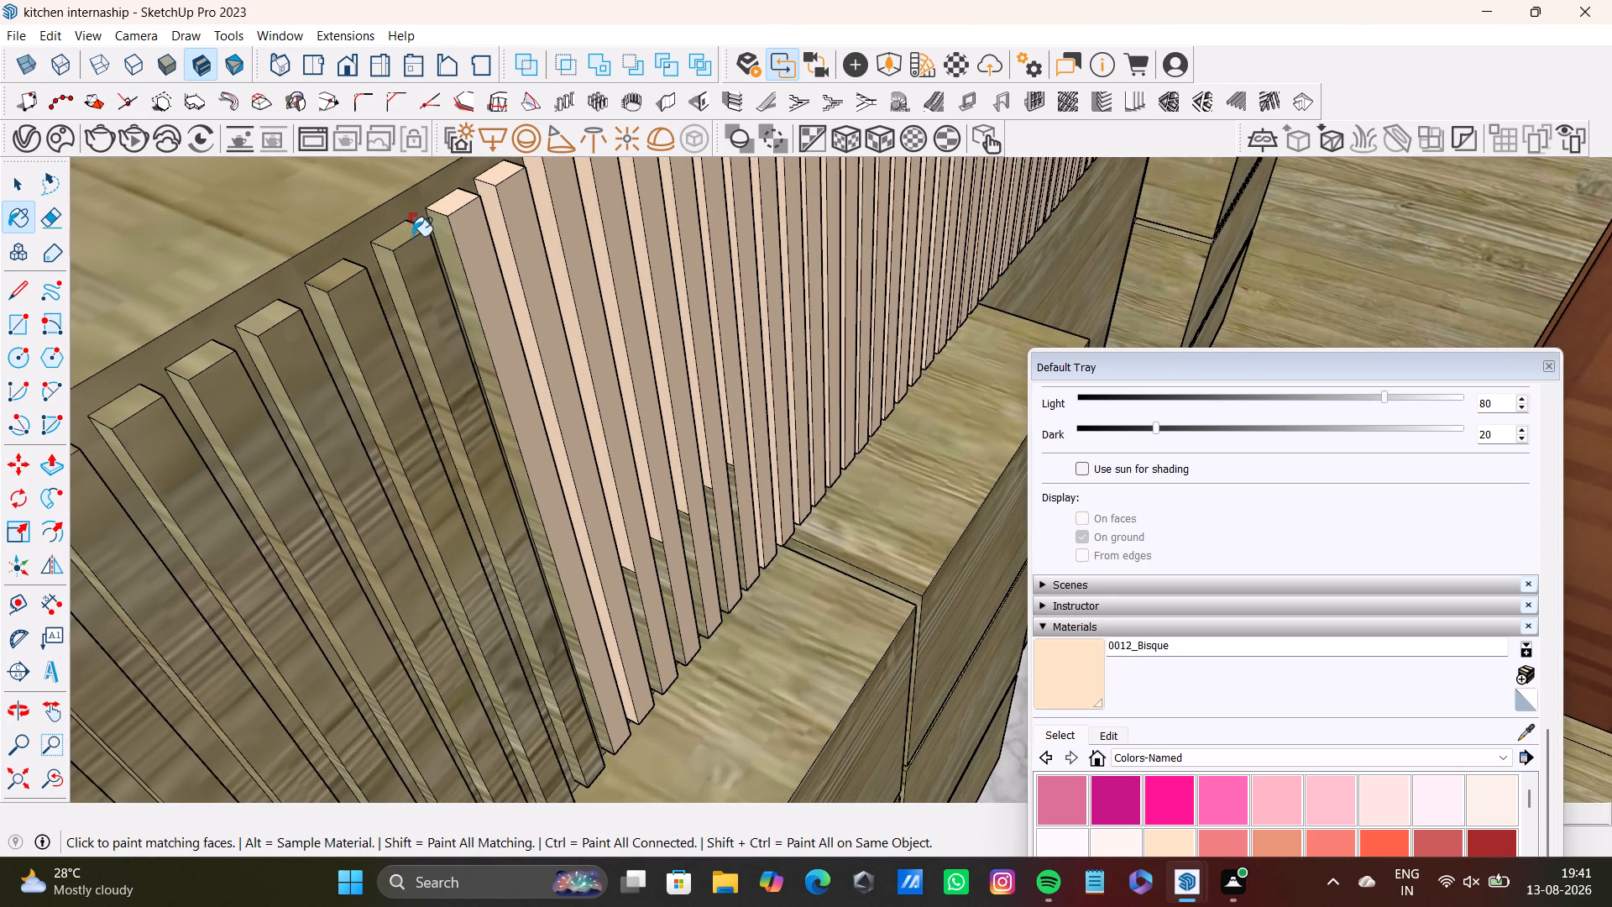
pyautogui.click(405, 228)
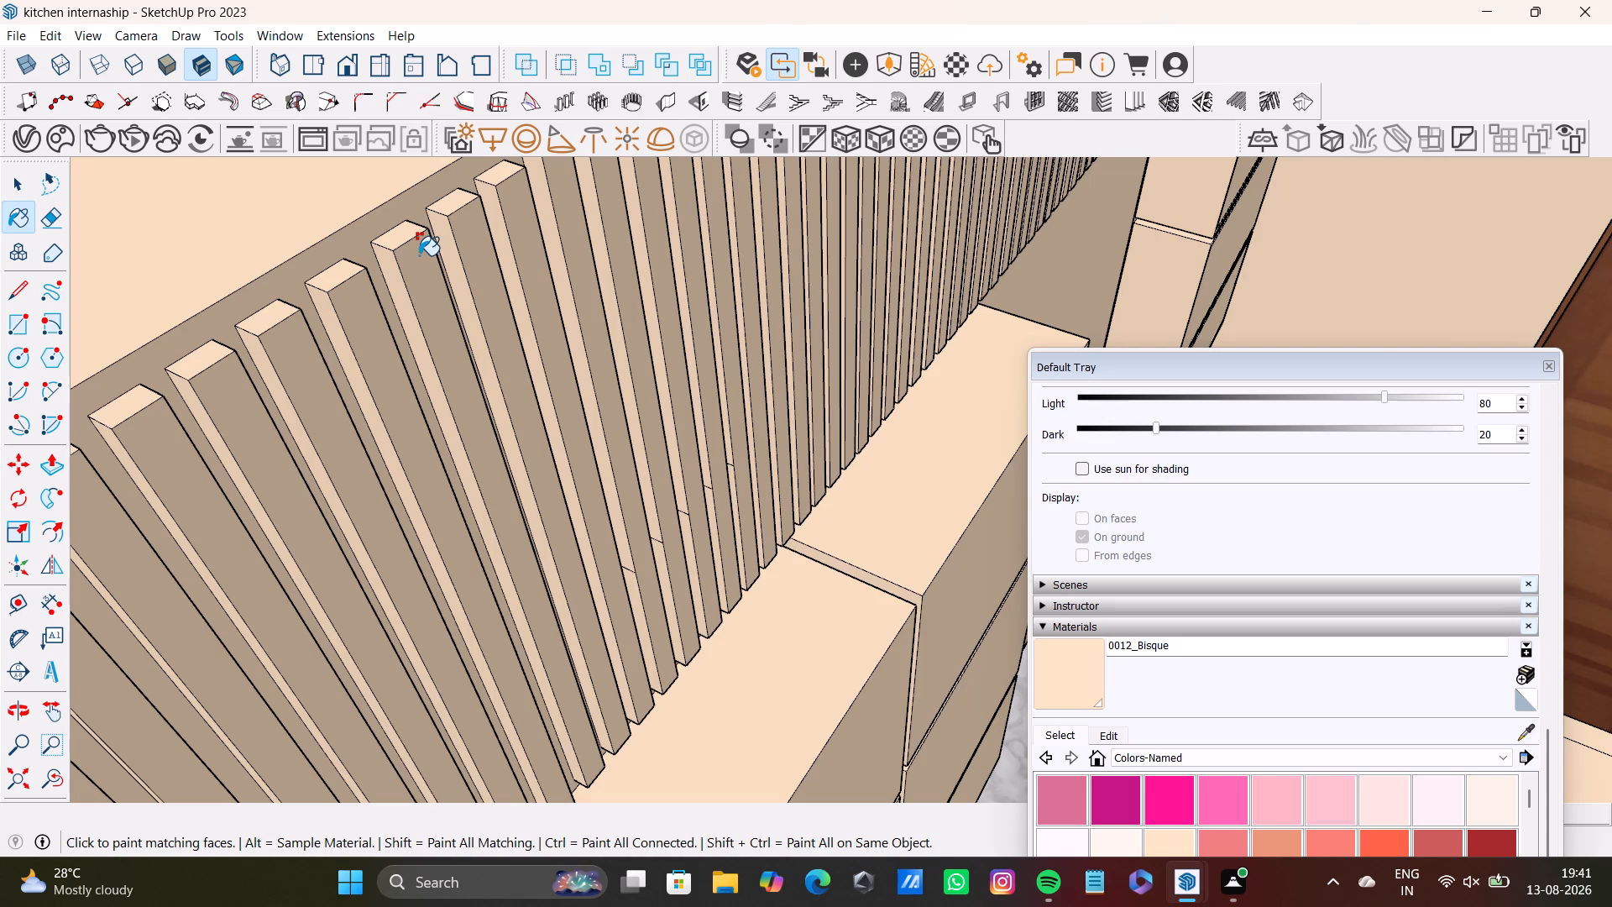
# Save the kitchen model.
pyautogui.hotkey('ctrl', 's')
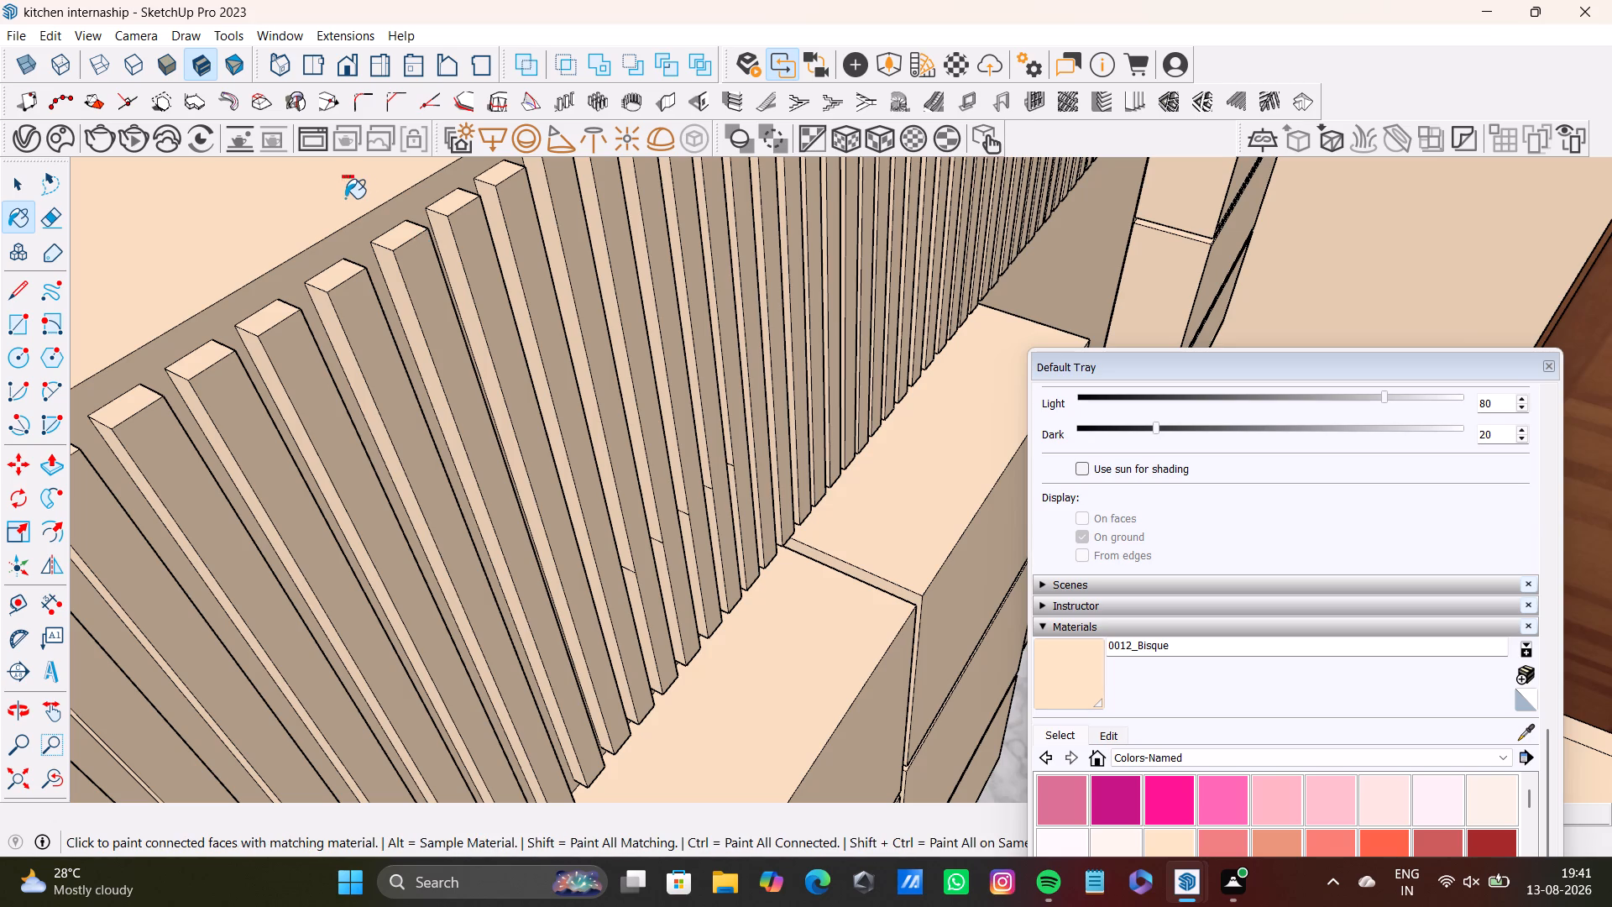
pyautogui.hotkey('ctrl', 's')
pyautogui.scroll(-12, 411, 385)
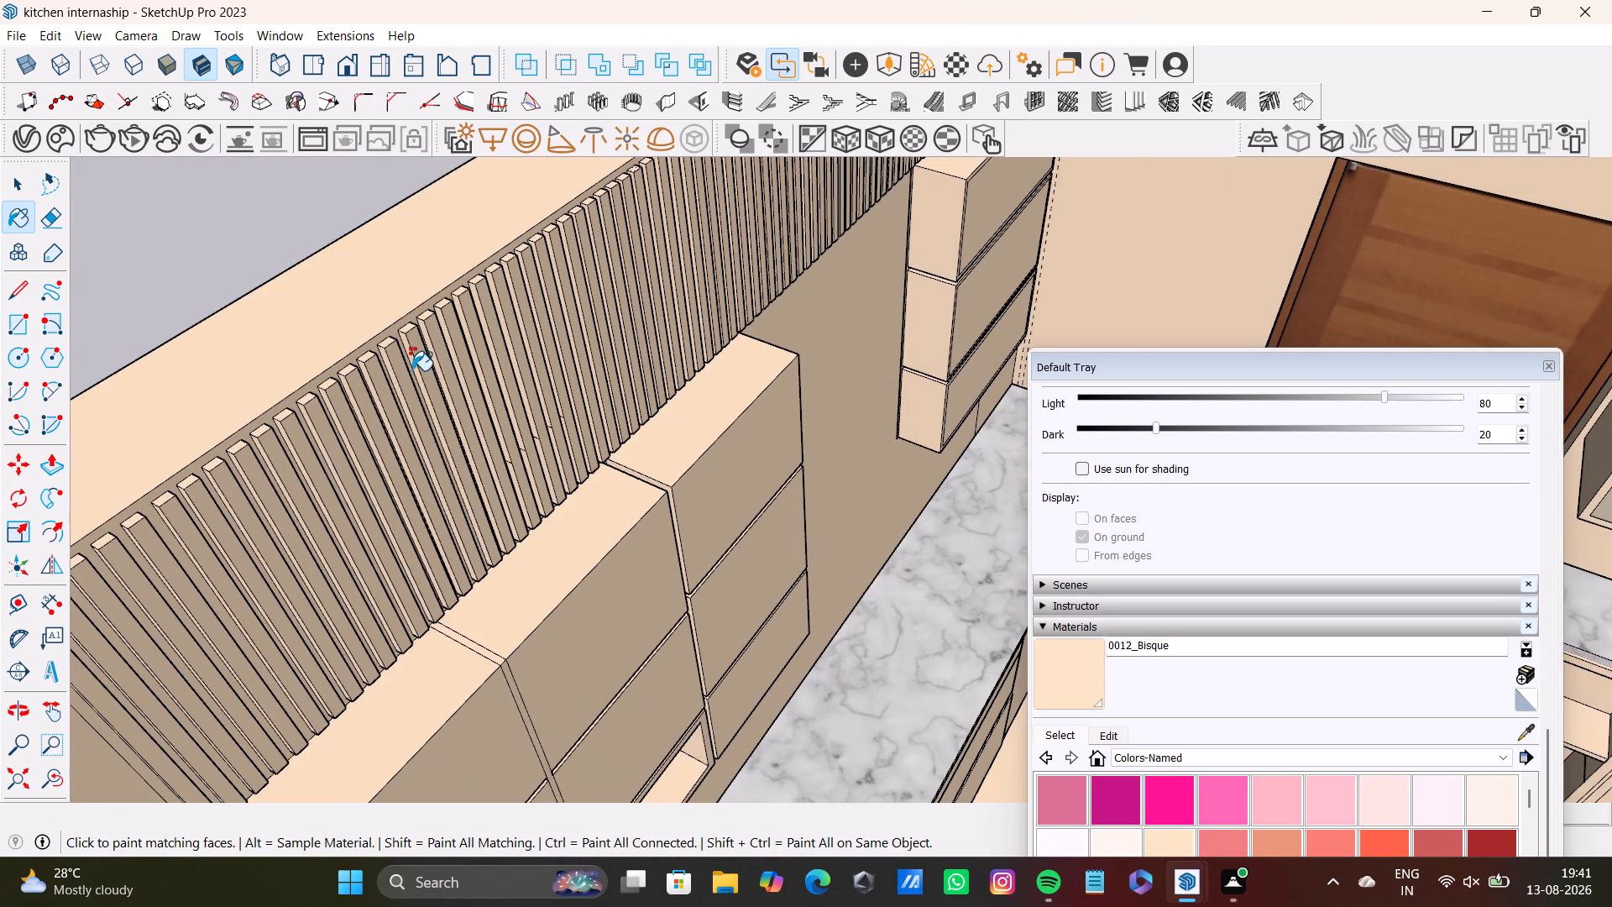
pyautogui.hotkey('ctrl', 's')
# Examine the recoloured slats, walls and cabinets from close up and from above the whole kitchen.
pyautogui.scroll(-6, 364, 420)
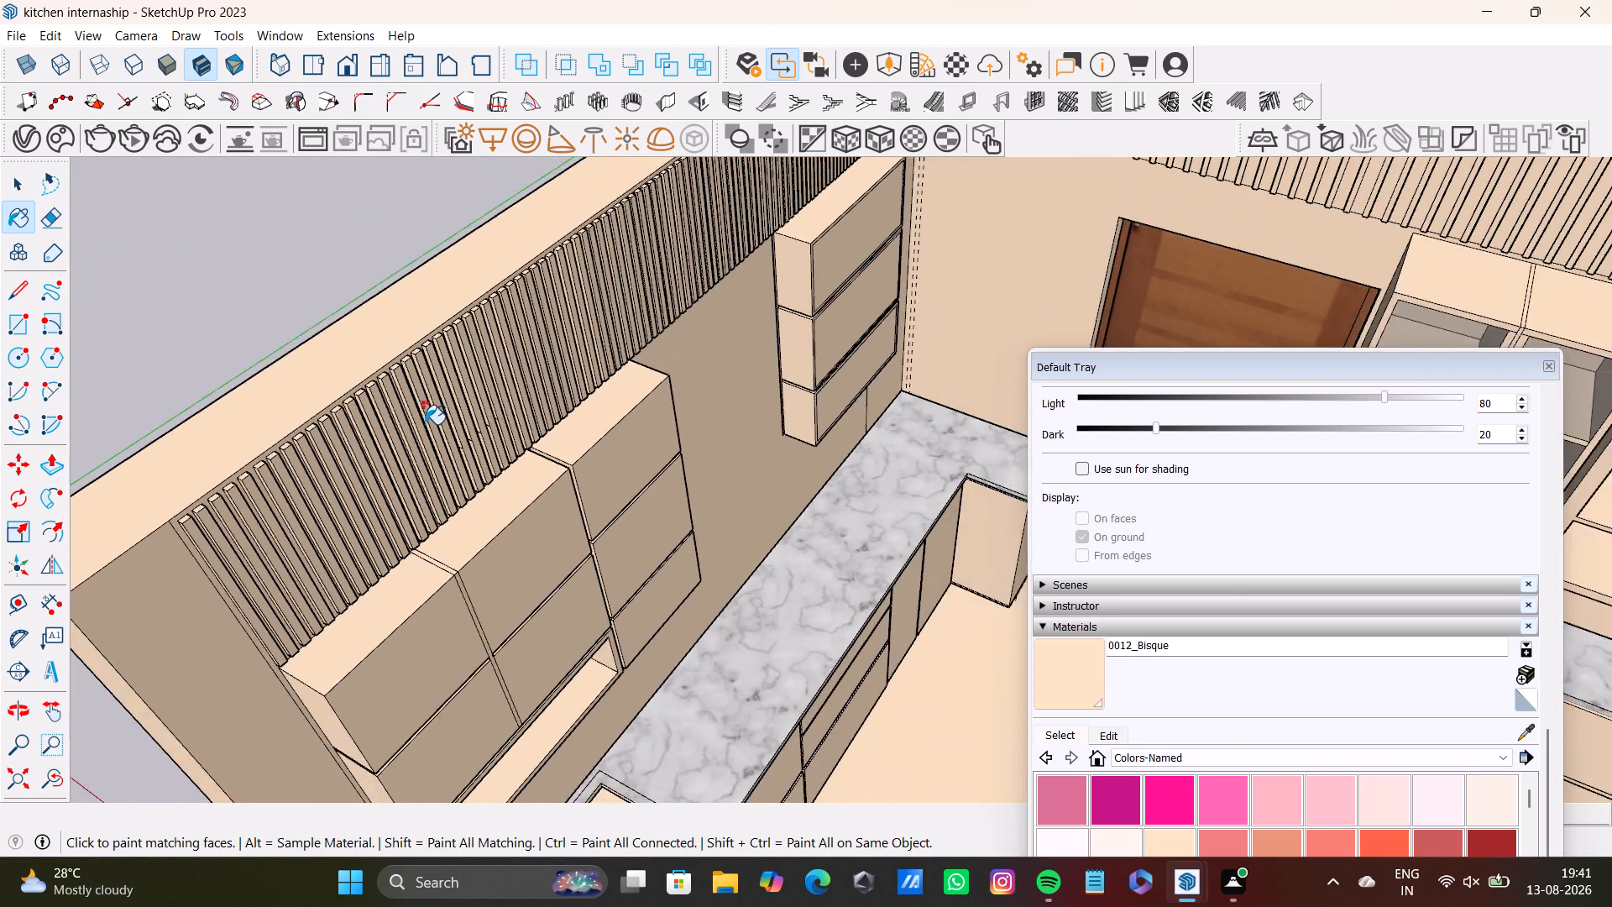
pyautogui.scroll(-10, 425, 424)
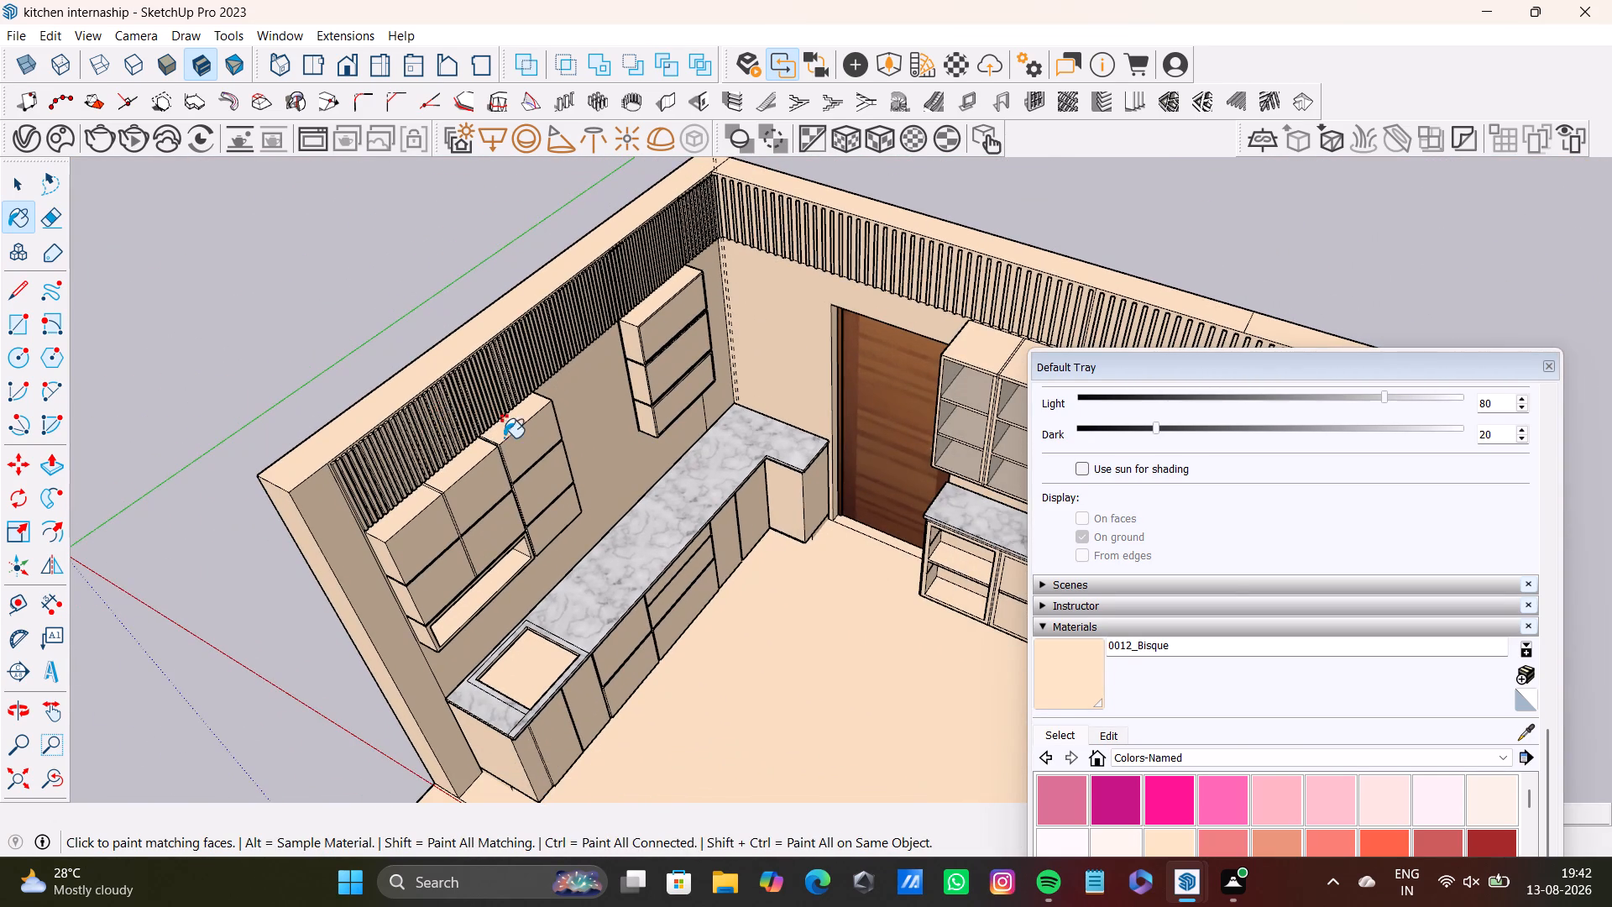
pyautogui.scroll(1, 558, 442)
pyautogui.moveTo(555, 432); pyautogui.dragTo(518, 281, button='middle')
pyautogui.scroll(-1, 518, 281)
pyautogui.scroll(8, 515, 296)
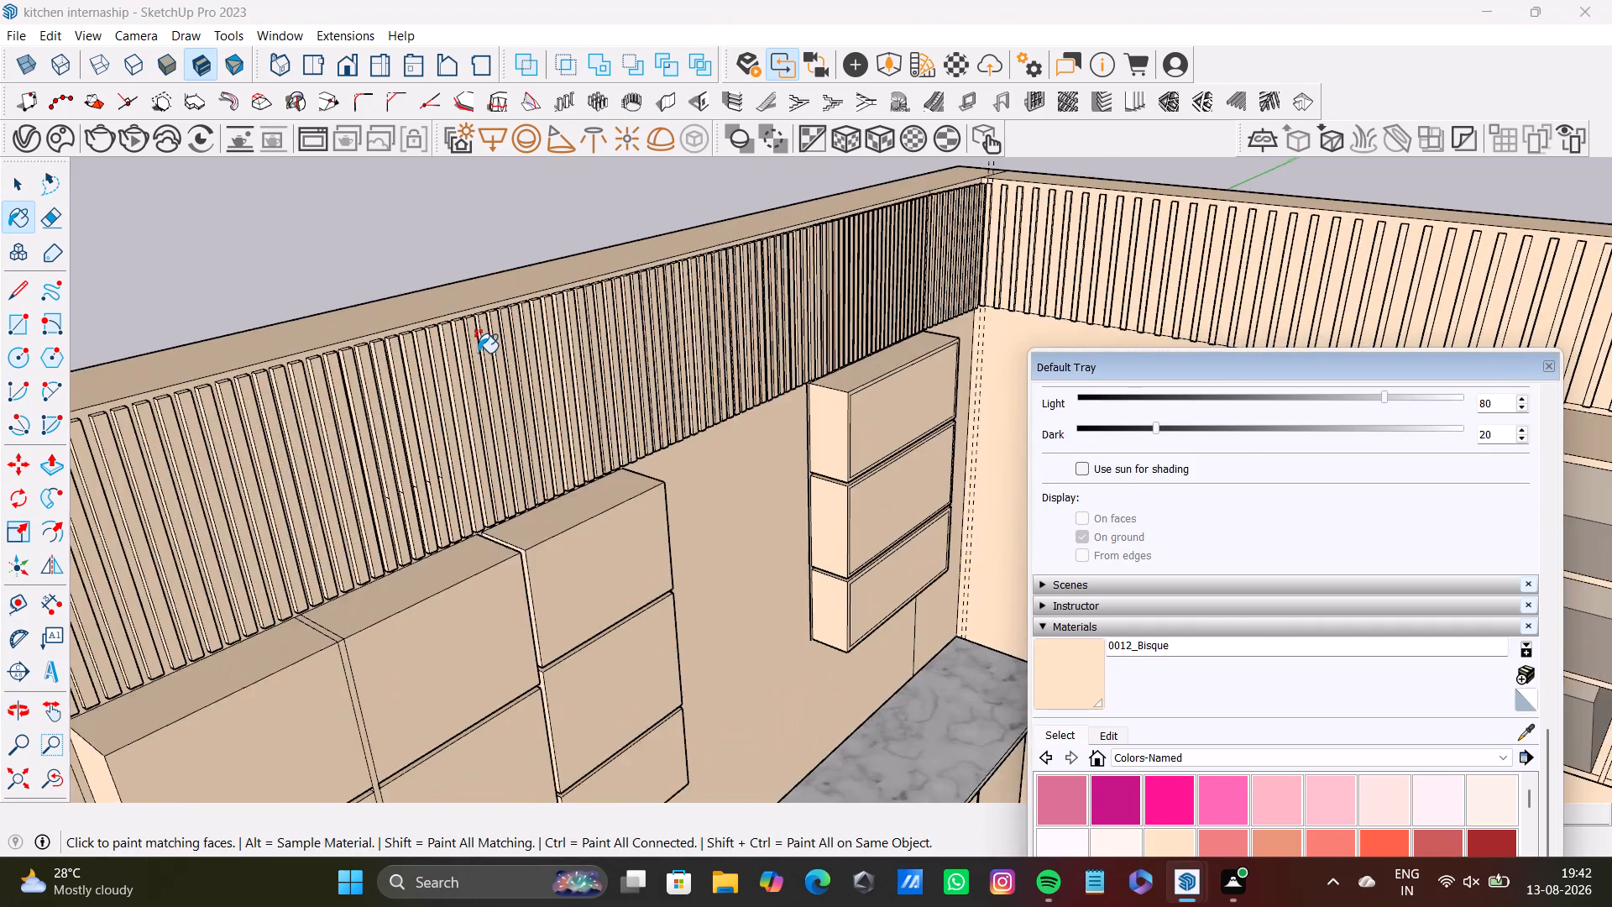
pyautogui.scroll(3, 478, 353)
pyautogui.moveTo(478, 358); pyautogui.dragTo(508, 619, button='middle')
pyautogui.scroll(-14, 604, 482)
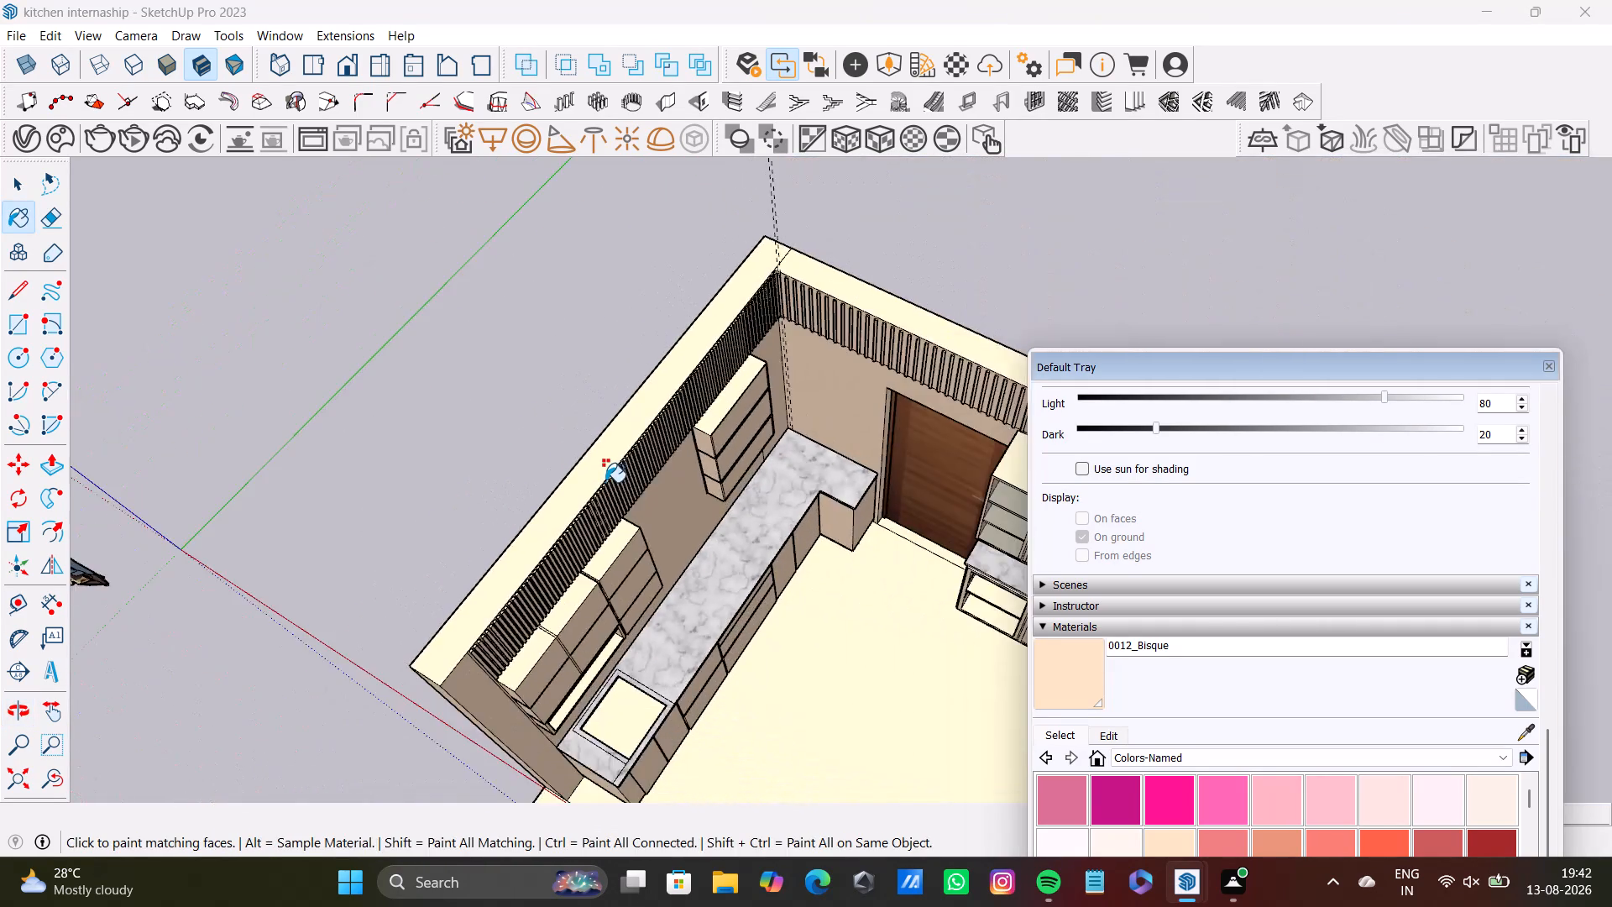
pyautogui.scroll(-3, 605, 482)
pyautogui.moveTo(652, 482); pyautogui.dragTo(867, 337, button='middle')
pyautogui.moveTo(743, 540); pyautogui.dragTo(440, 538, button='middle')
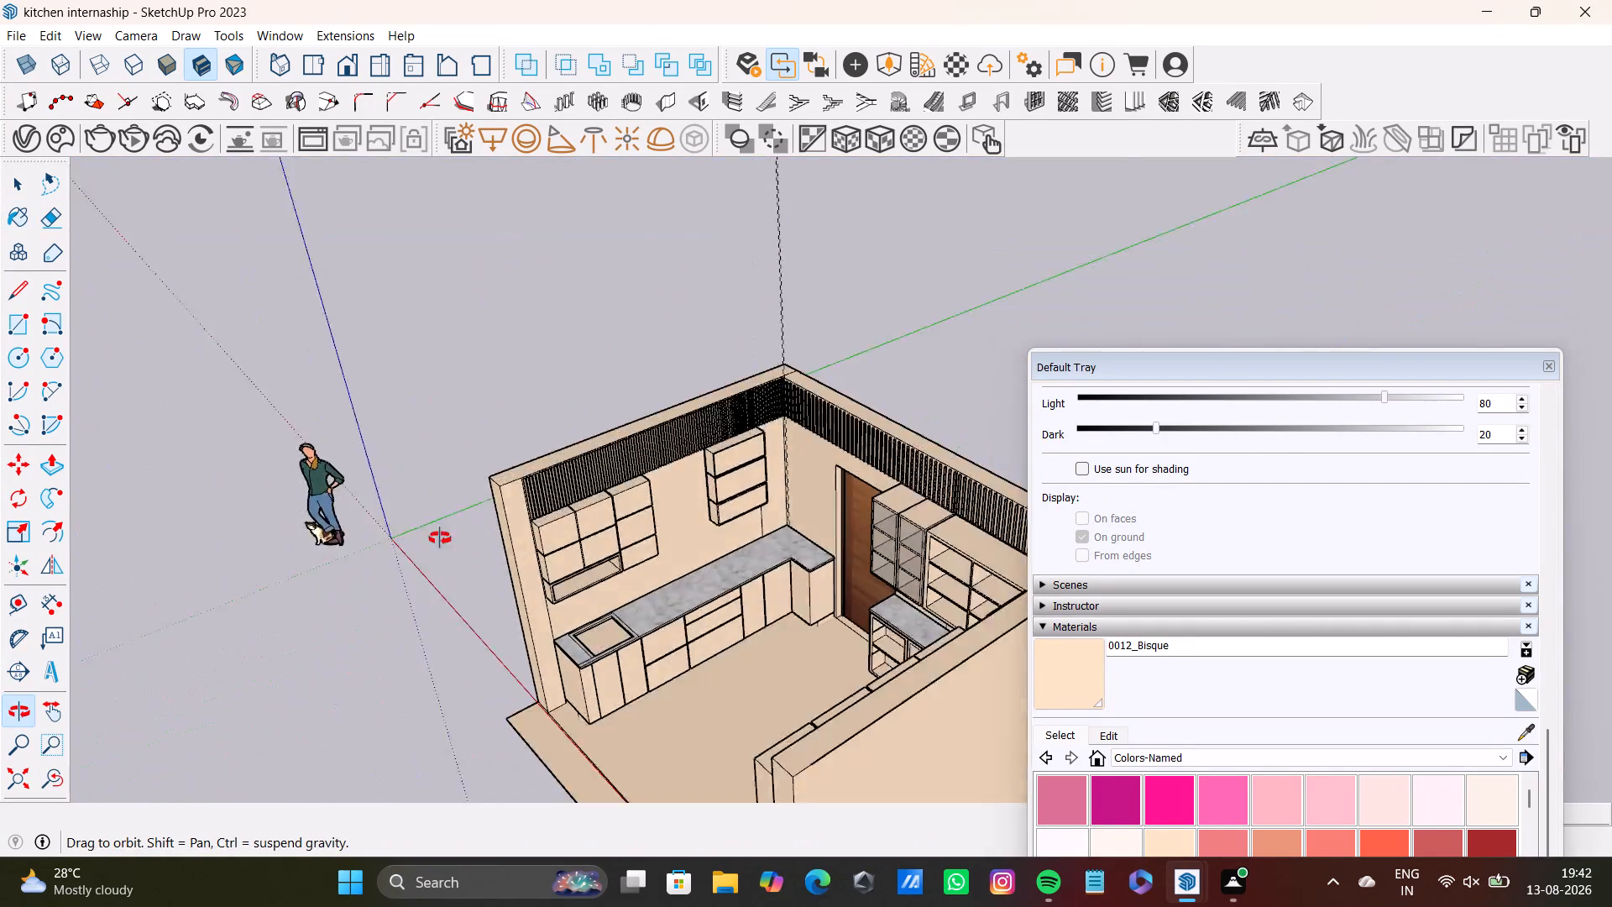
pyautogui.moveTo(440, 538); pyautogui.dragTo(620, 625, button='middle')
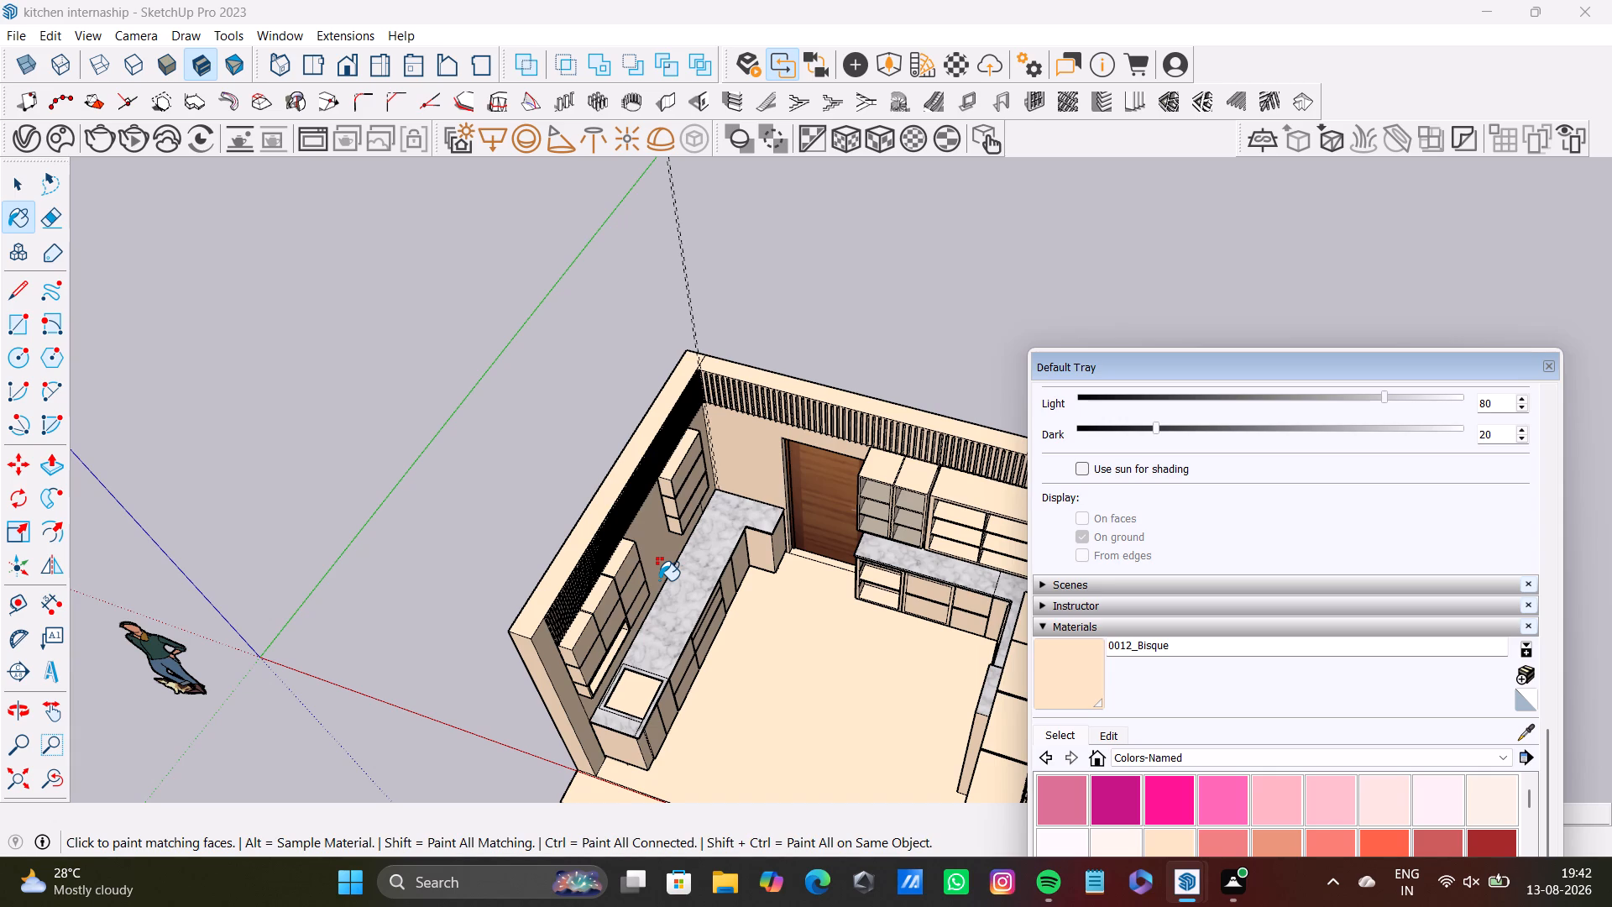
# Close the Default Tray and move the V-Ray Asset Editor window clear of the kitchen model.
pyautogui.click(874, 248)
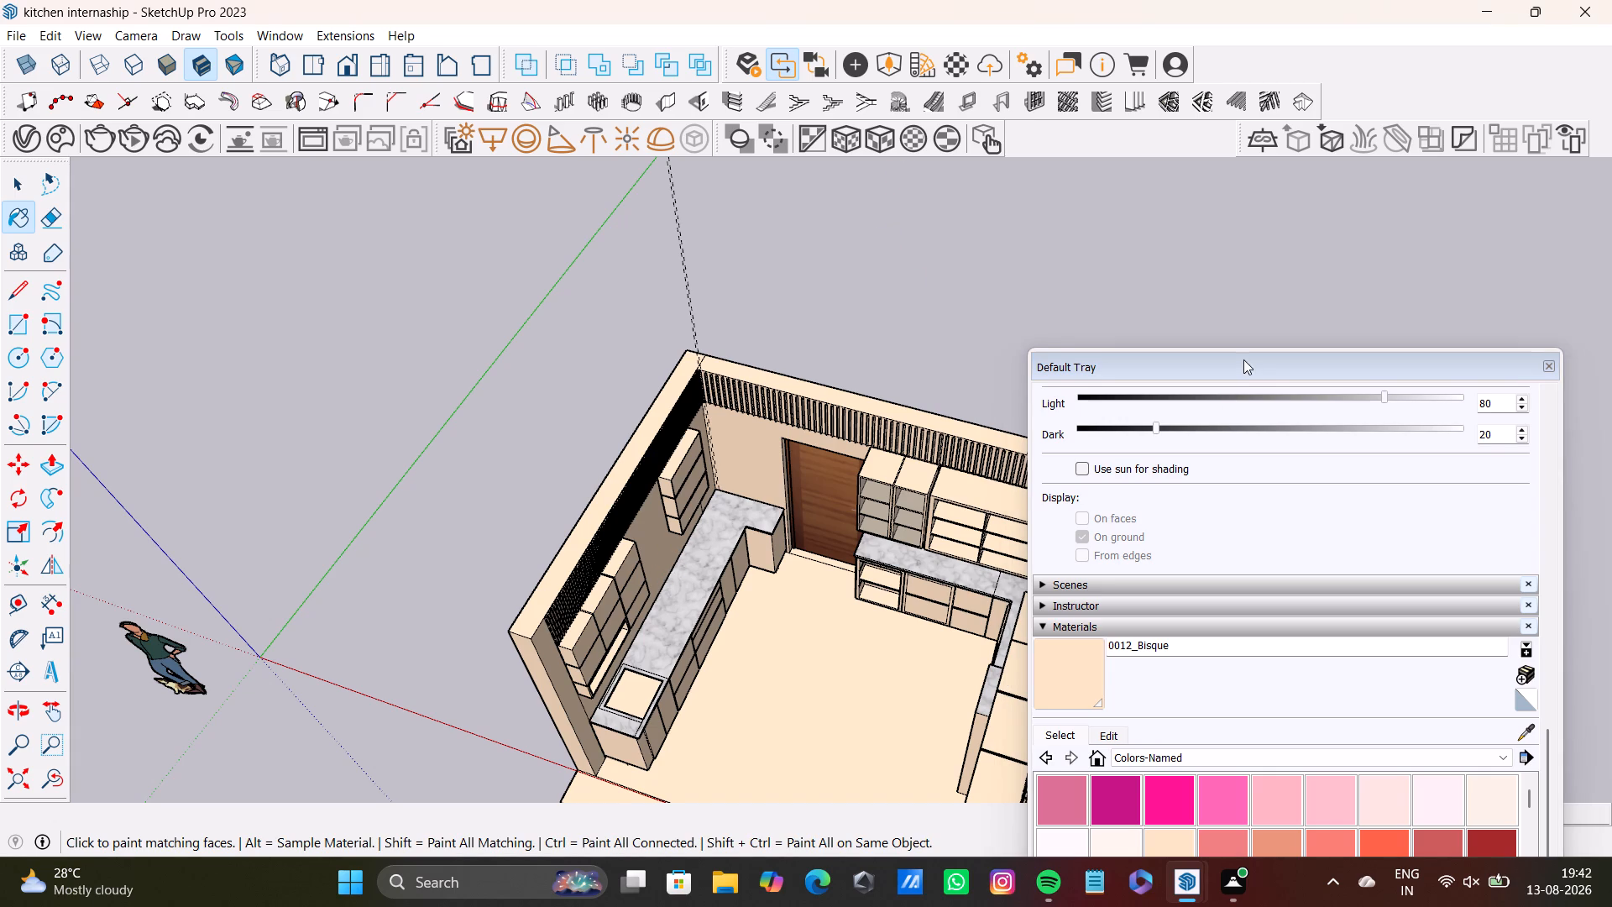
pyautogui.moveTo(1252, 367); pyautogui.dragTo(1611, 275)
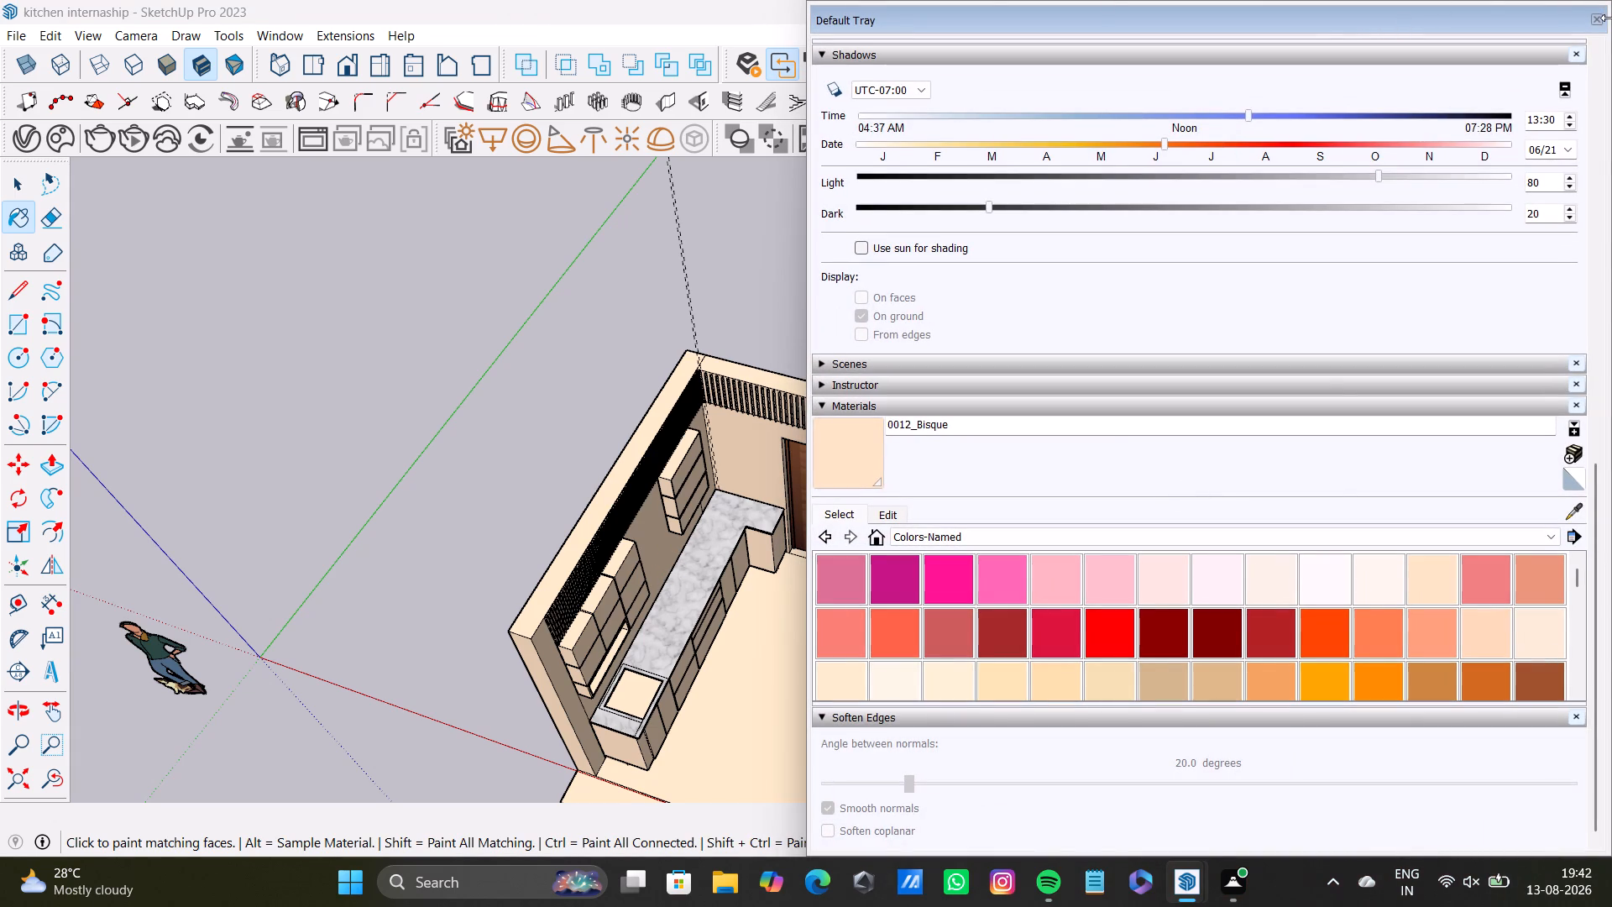
pyautogui.click(1596, 24)
pyautogui.moveTo(1259, 480); pyautogui.dragTo(1282, 449)
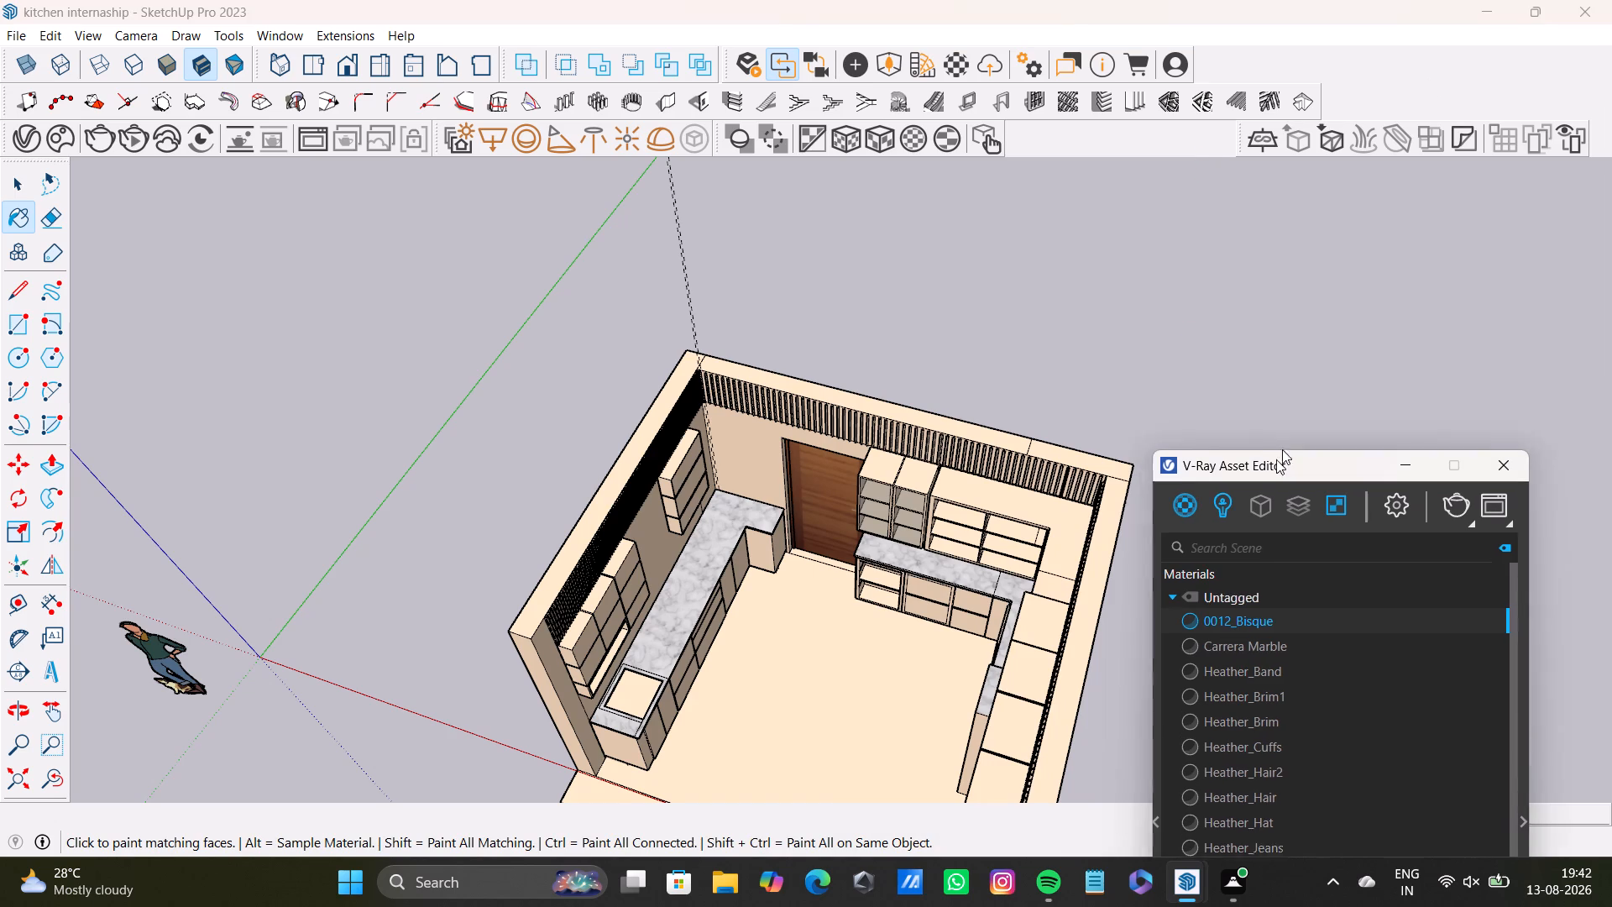
pyautogui.moveTo(1282, 449); pyautogui.dragTo(1358, 241)
# Close the Default Tray each time it reopens over the kitchen model, and switch to the Select tool.
pyautogui.moveTo(849, 585); pyautogui.dragTo(896, 363, button='middle')
pyautogui.moveTo(940, 496); pyautogui.dragTo(1082, 382, button='middle')
pyautogui.moveTo(940, 512); pyautogui.dragTo(822, 520, button='middle')
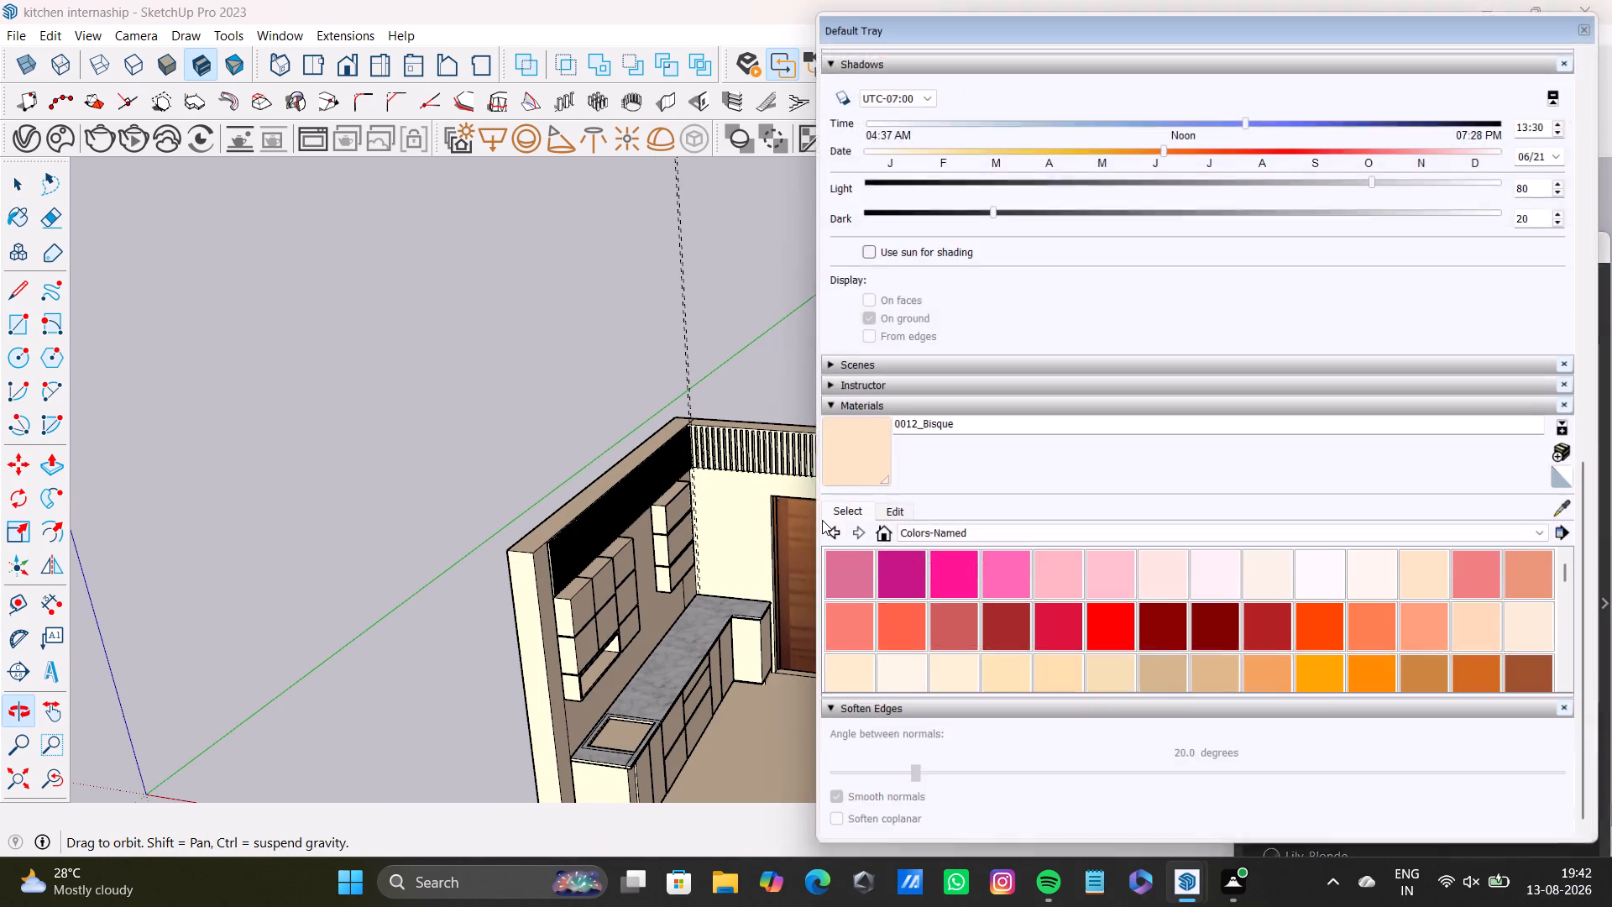
pyautogui.moveTo(822, 520); pyautogui.dragTo(787, 527, button='middle')
pyautogui.click(1594, 18)
pyautogui.moveTo(971, 486); pyautogui.dragTo(835, 511, button='middle')
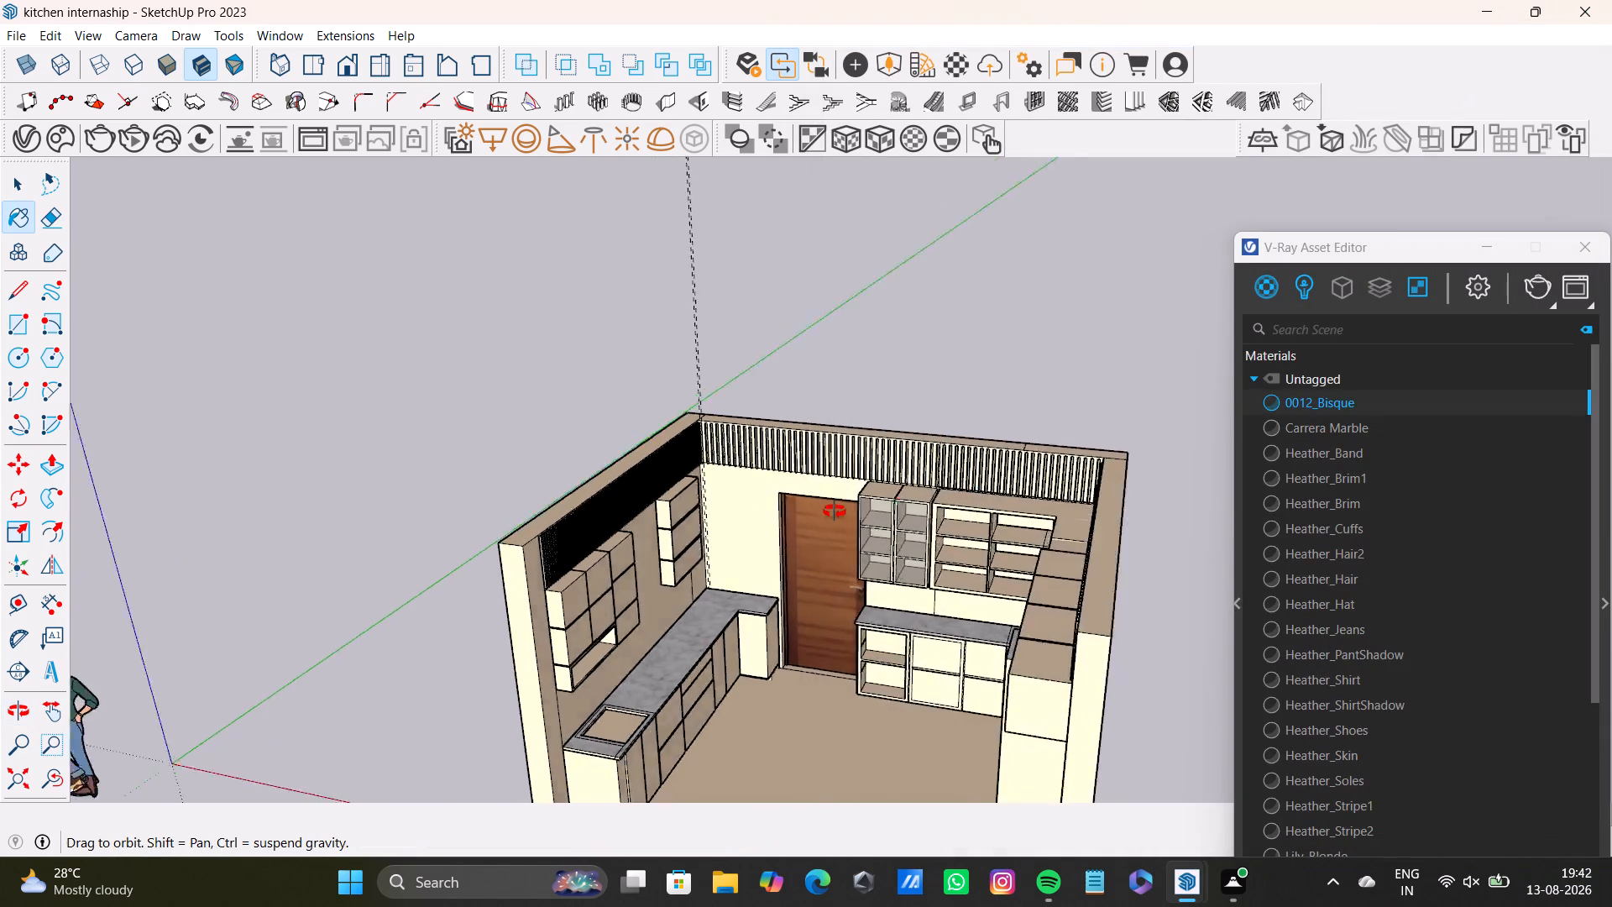
pyautogui.moveTo(835, 511); pyautogui.dragTo(469, 512, button='middle')
pyautogui.scroll(10, 659, 447)
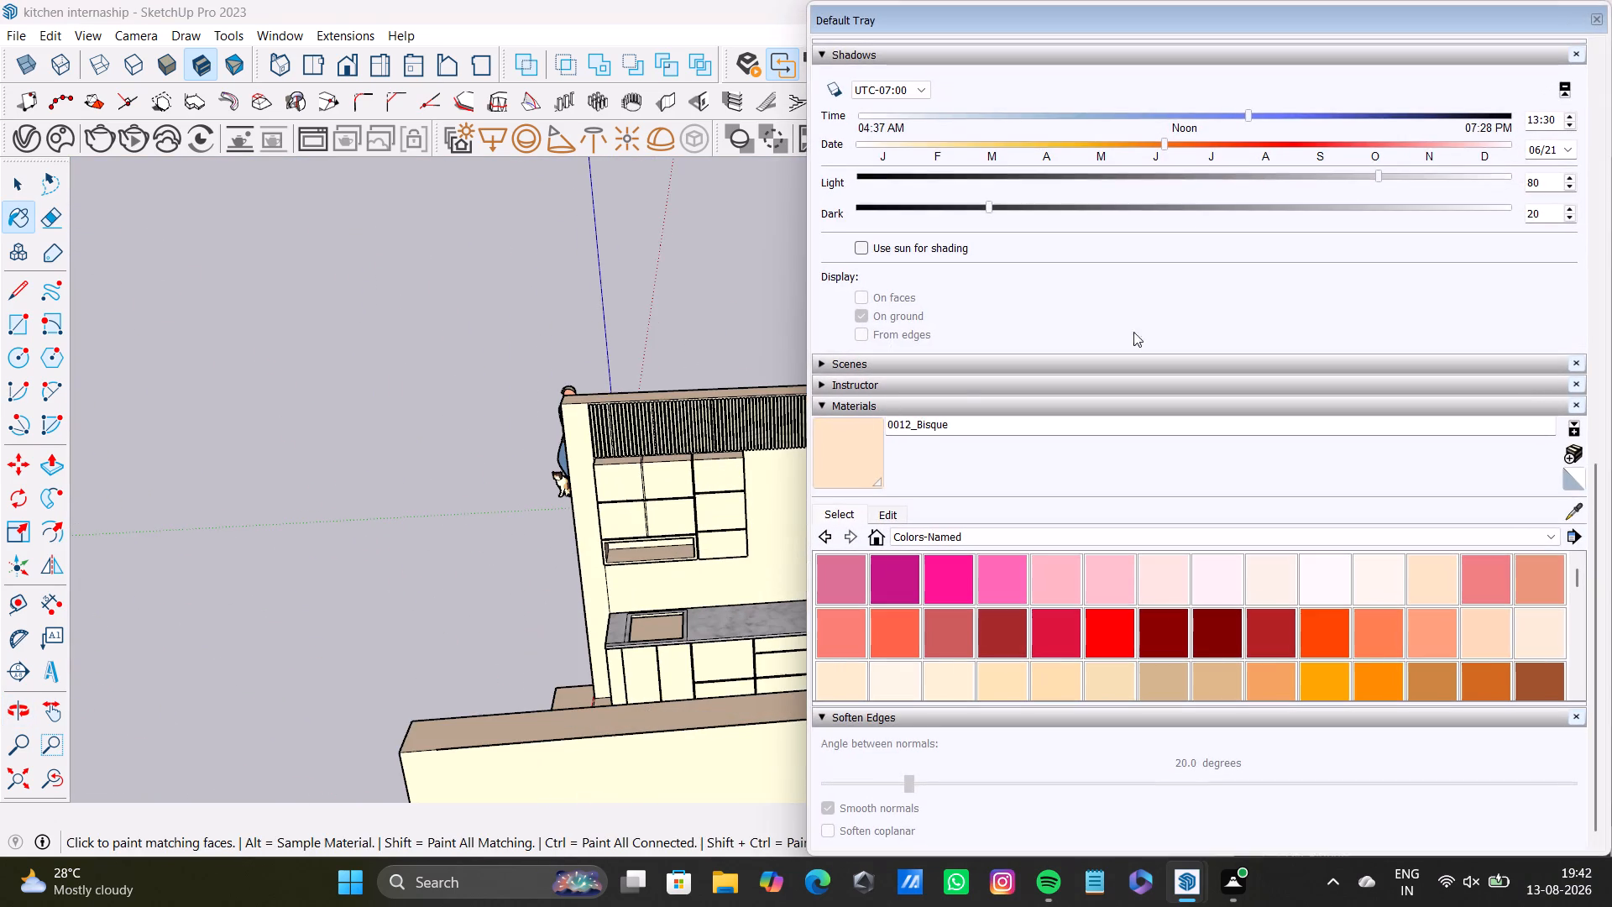
pyautogui.click(1604, 20)
pyautogui.moveTo(912, 429); pyautogui.dragTo(1246, 405, button='middle')
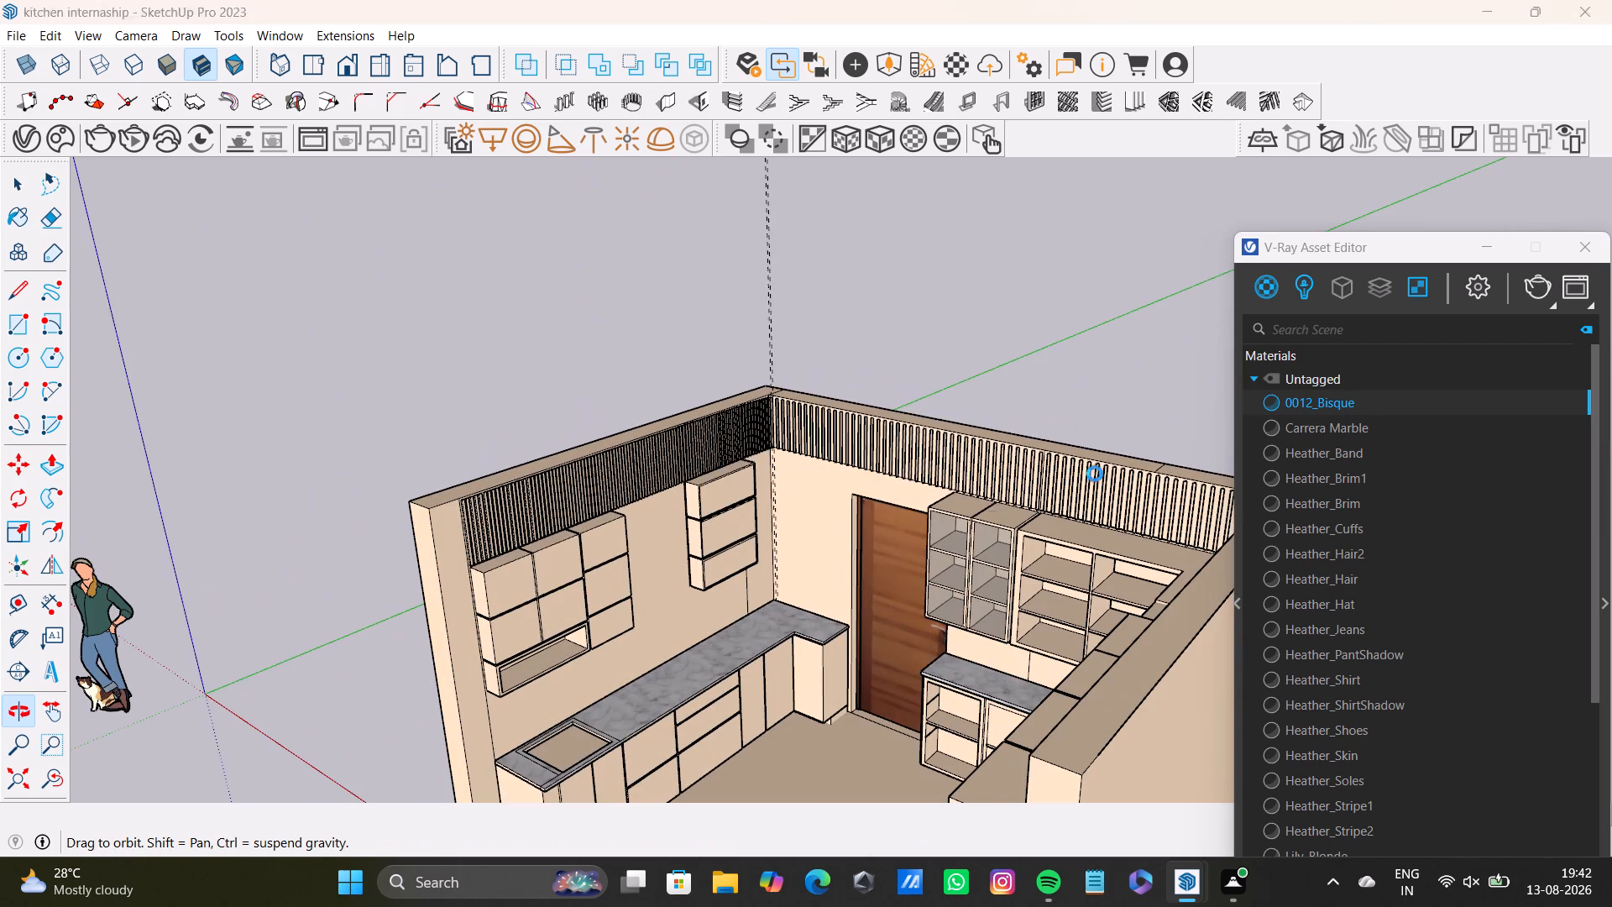
pyautogui.moveTo(683, 553); pyautogui.dragTo(995, 559, button='middle')
pyautogui.moveTo(948, 571); pyautogui.dragTo(931, 606, button='middle')
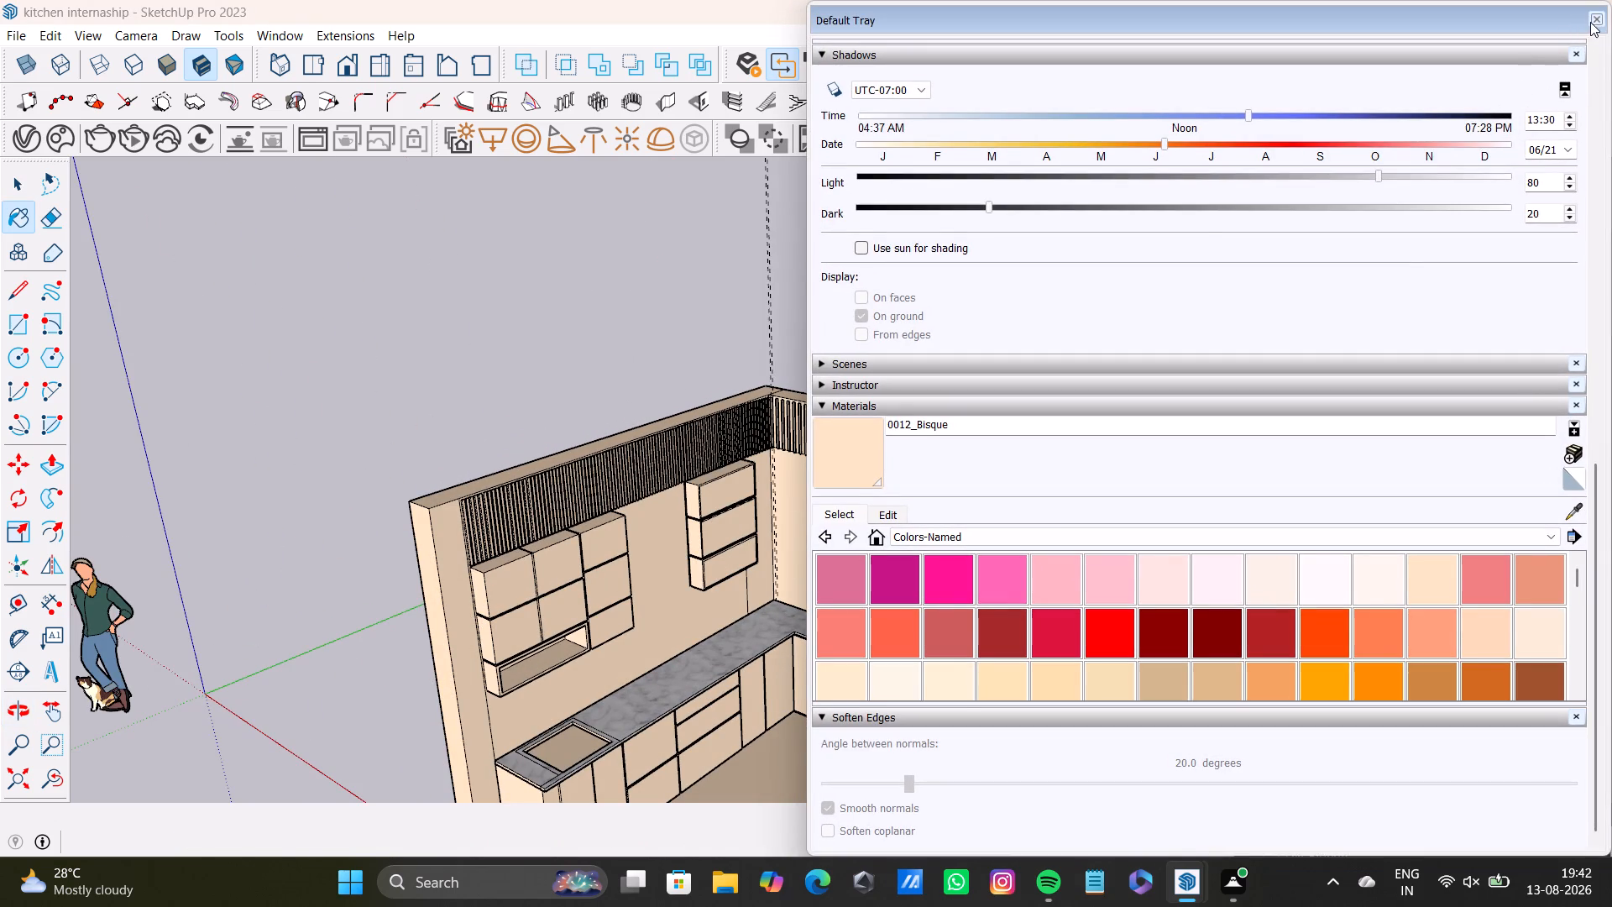
pyautogui.click(1590, 22)
pyautogui.press('space')
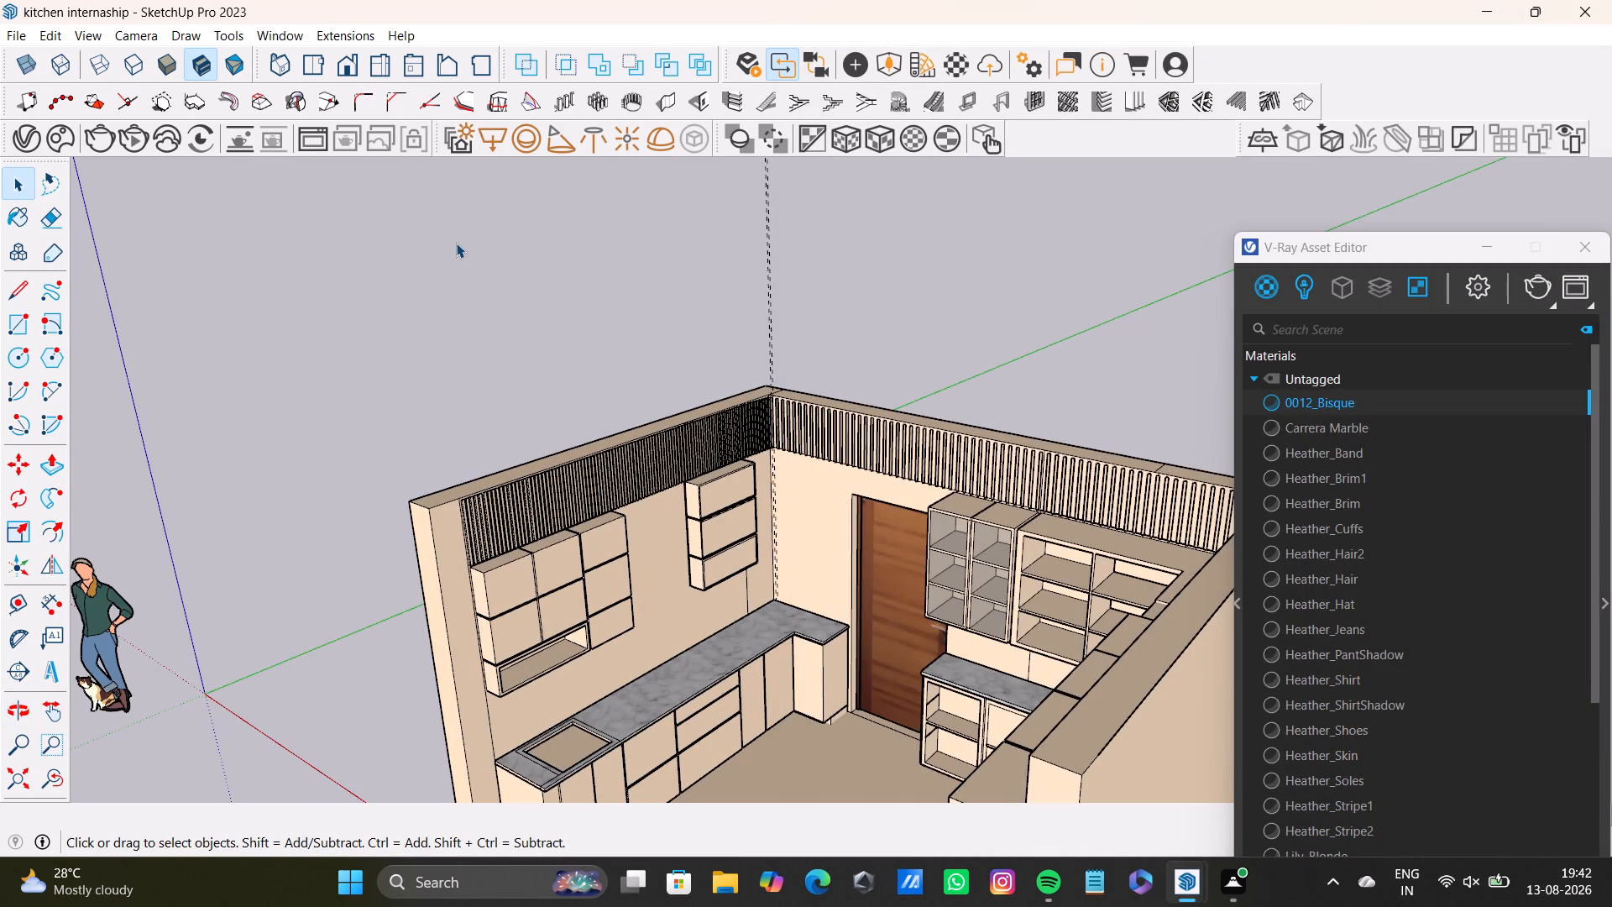
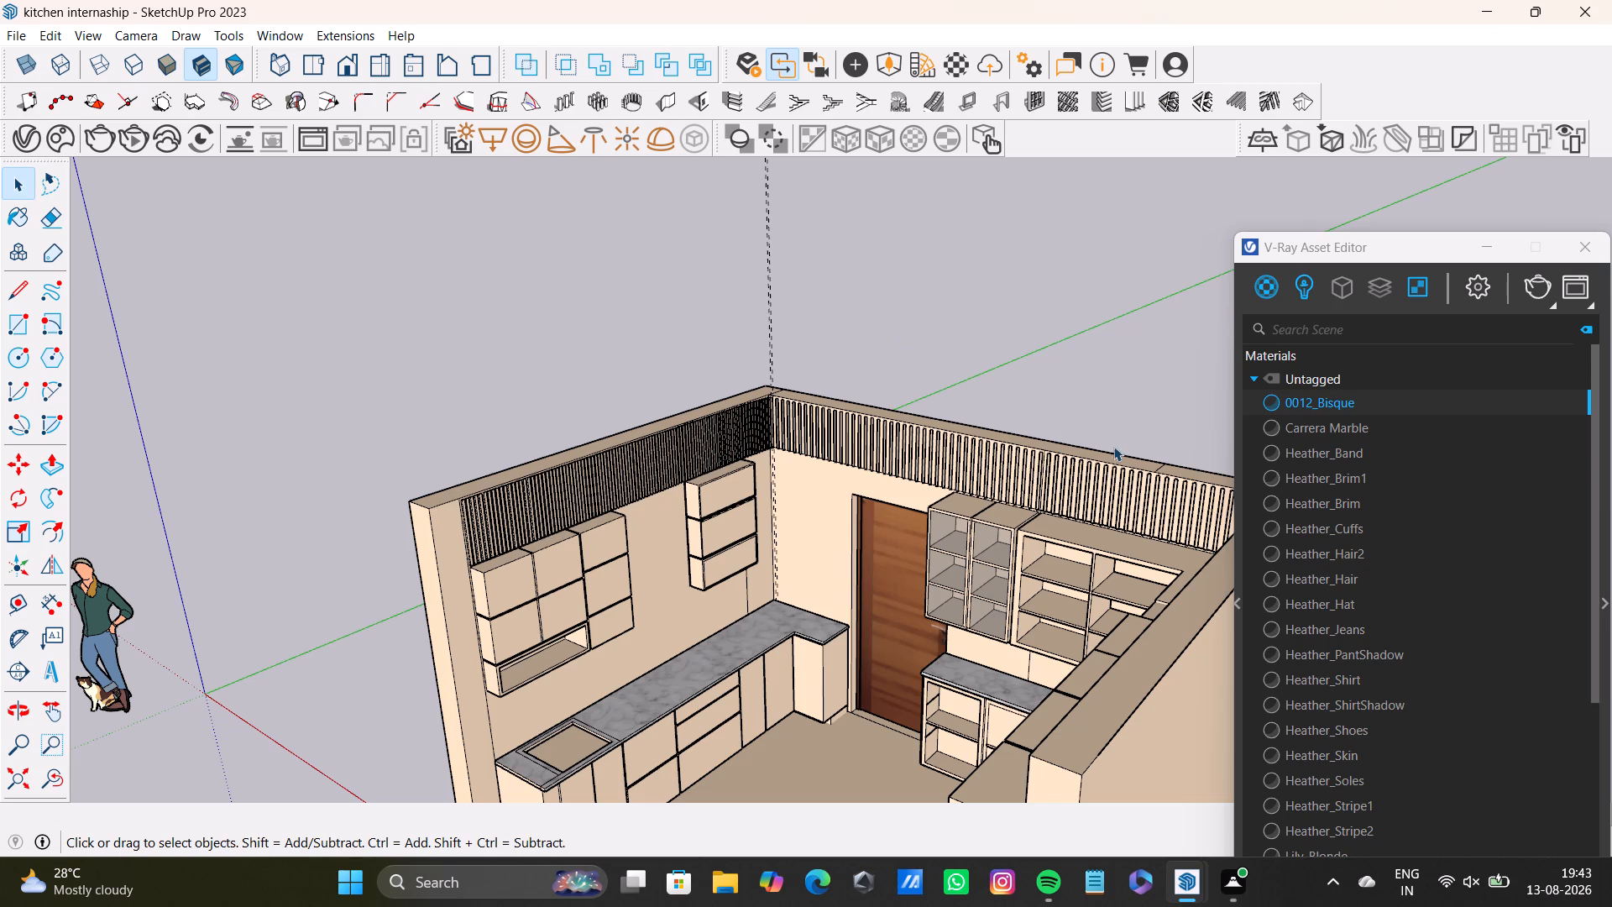
# Examine the kitchen's slats, cabinets, counters and walls from above, inside the room and from both side walls.
pyautogui.moveTo(1098, 407); pyautogui.dragTo(1064, 608, button='middle')
pyautogui.scroll(-7, 841, 518)
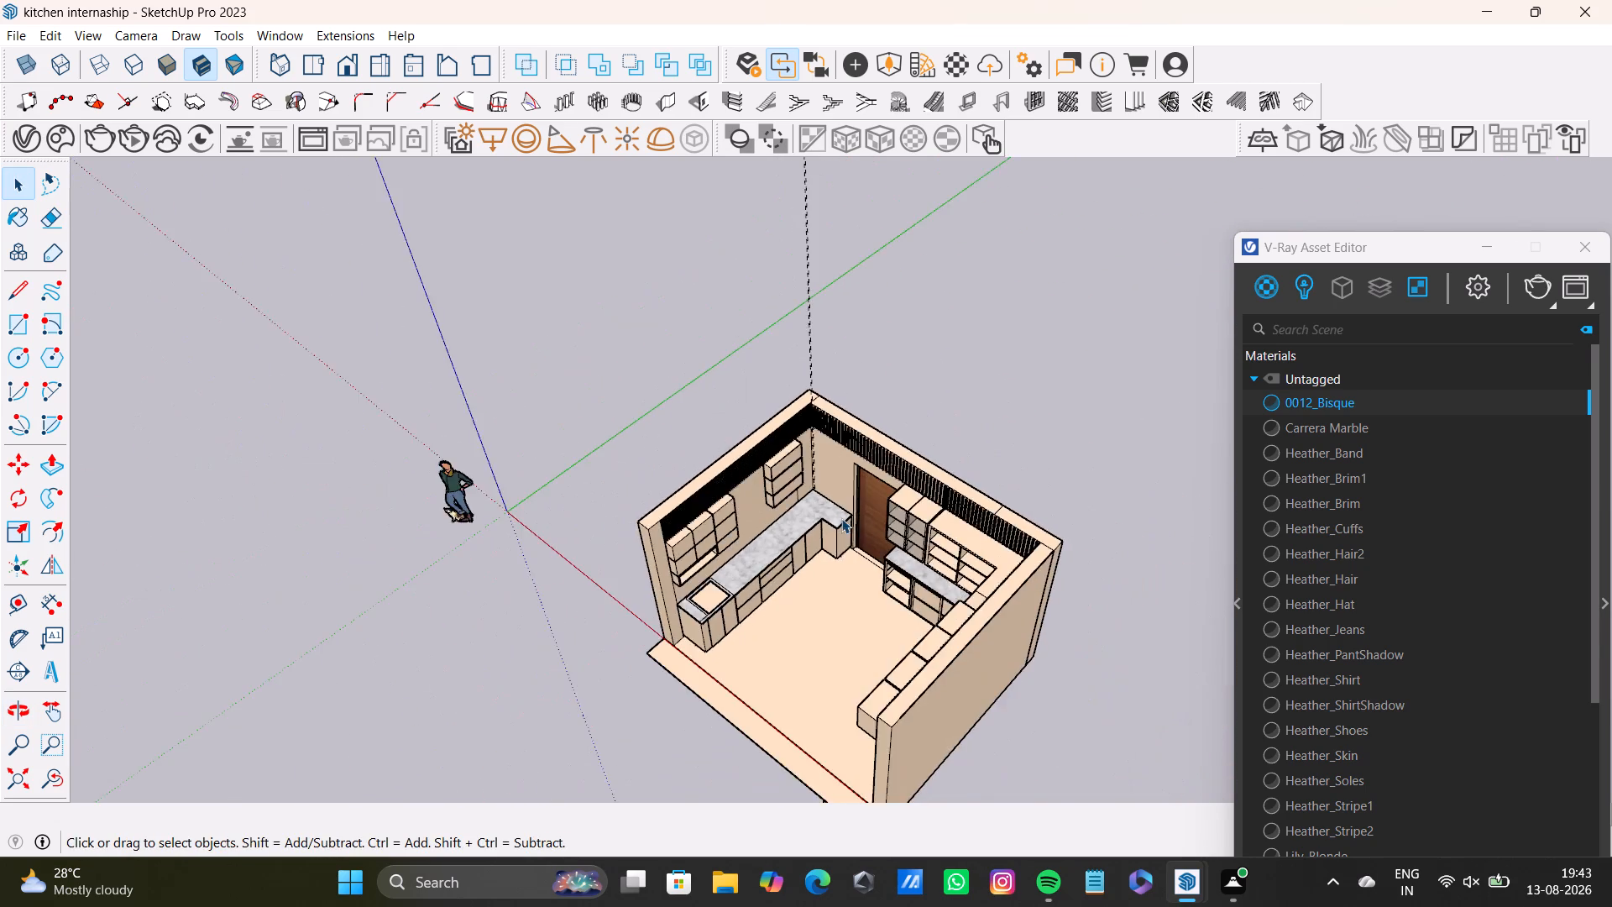
pyautogui.scroll(-3, 841, 518)
pyautogui.moveTo(841, 518); pyautogui.dragTo(1054, 311, button='middle')
pyautogui.scroll(14, 884, 564)
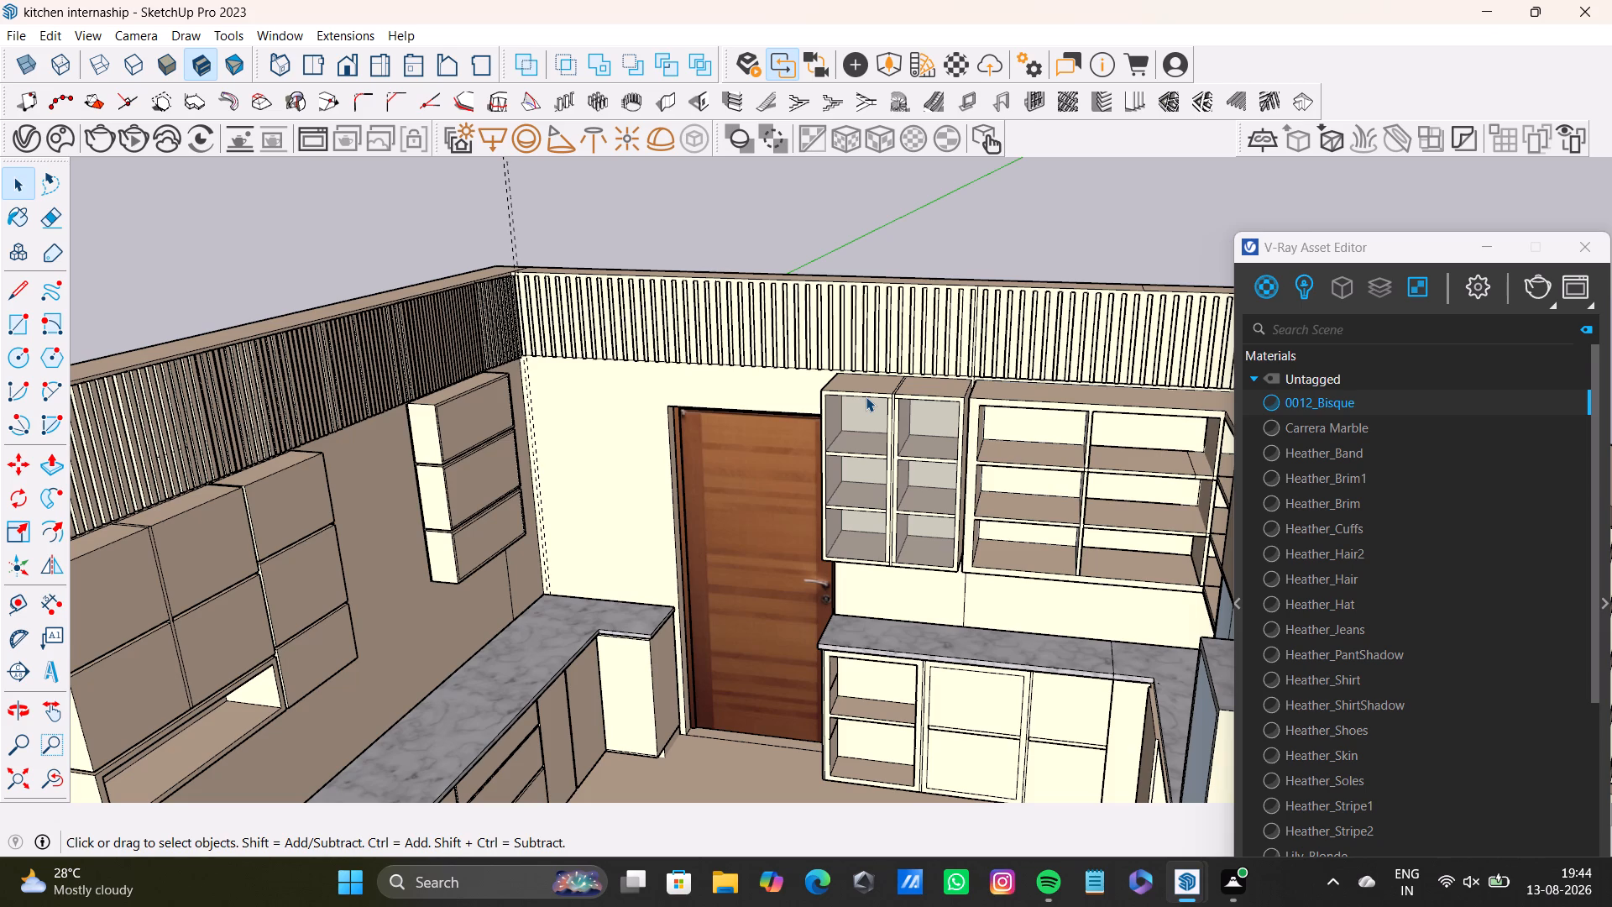
pyautogui.moveTo(715, 385); pyautogui.dragTo(487, 635, button='middle')
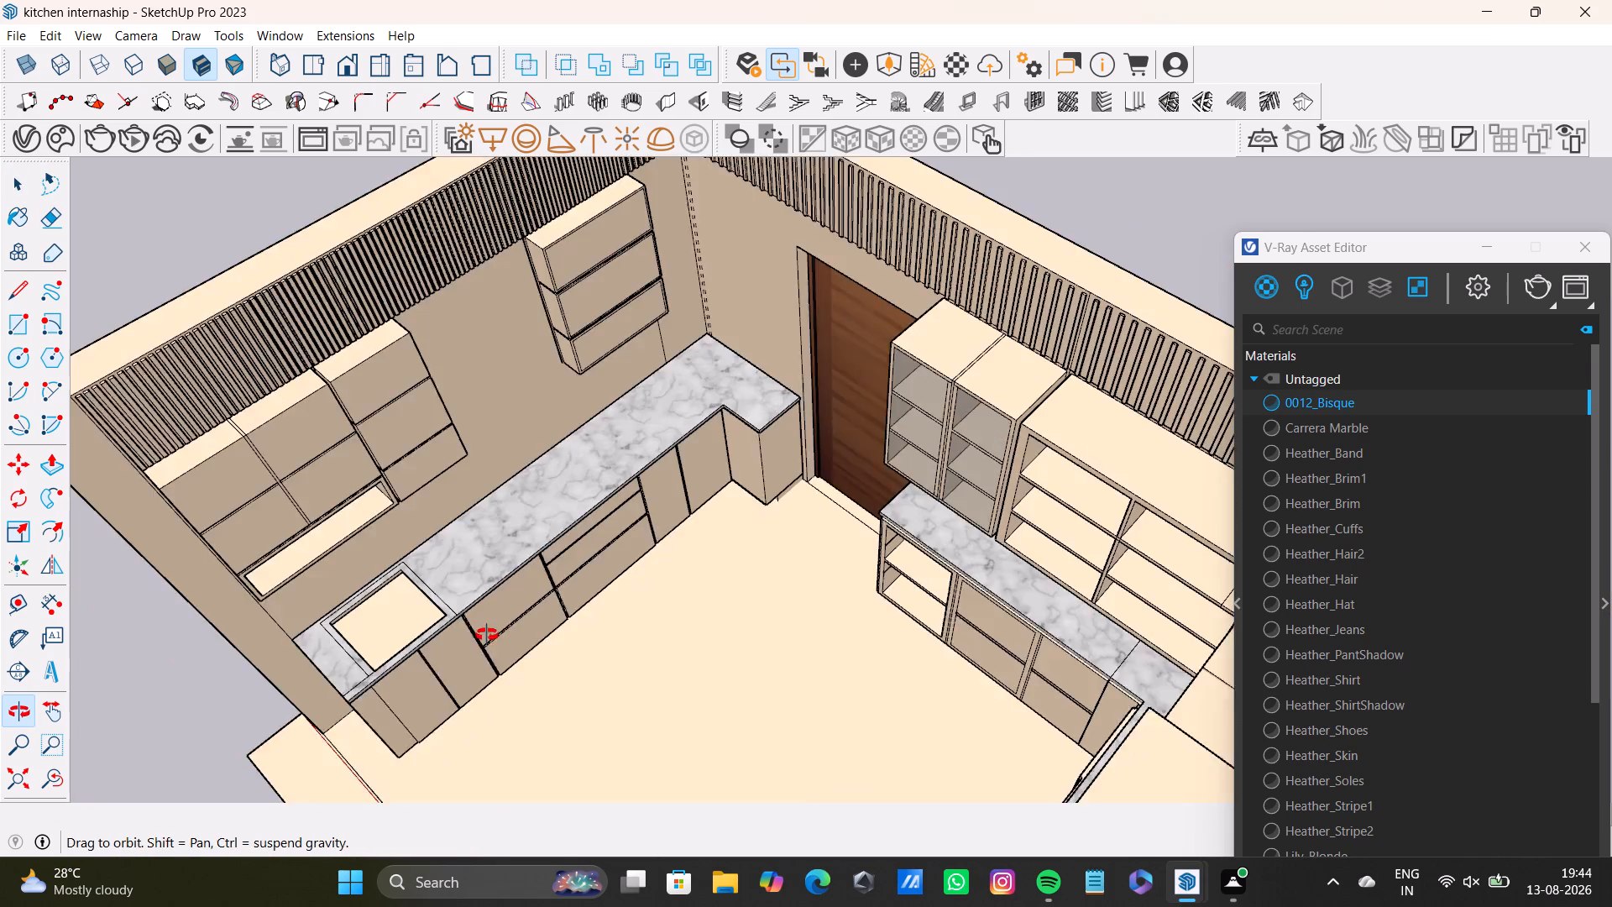
pyautogui.moveTo(487, 635); pyautogui.dragTo(479, 624, button='middle')
pyautogui.scroll(-7, 495, 396)
pyautogui.moveTo(535, 406); pyautogui.dragTo(831, 312, button='middle')
pyautogui.moveTo(678, 502); pyautogui.dragTo(772, 421, button='middle')
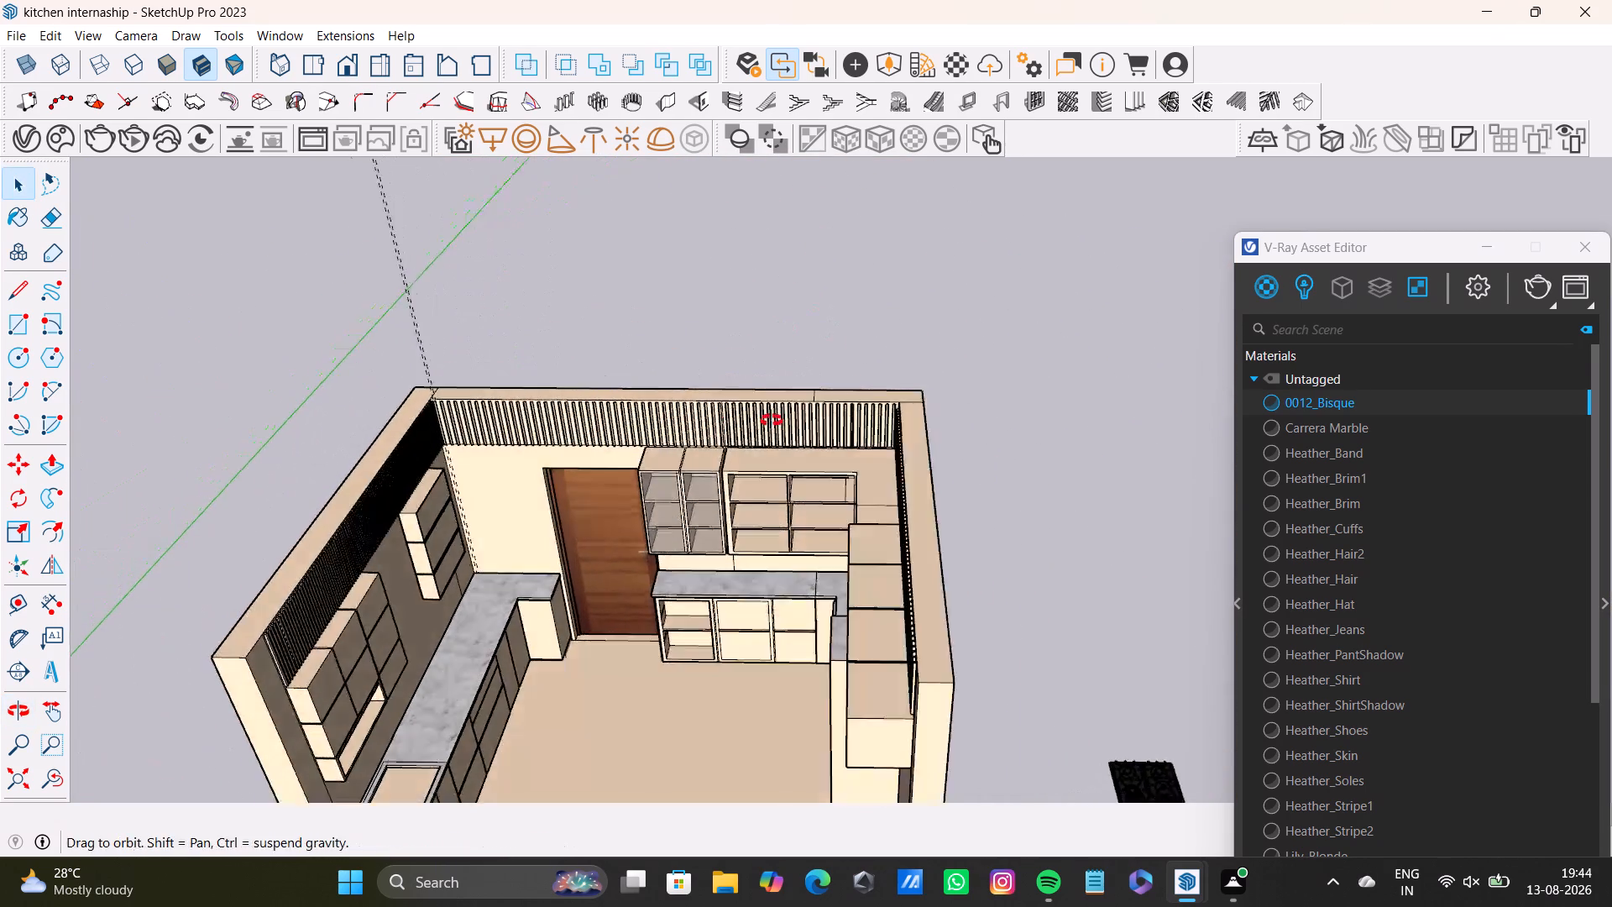
pyautogui.moveTo(772, 421); pyautogui.dragTo(937, 355, button='middle')
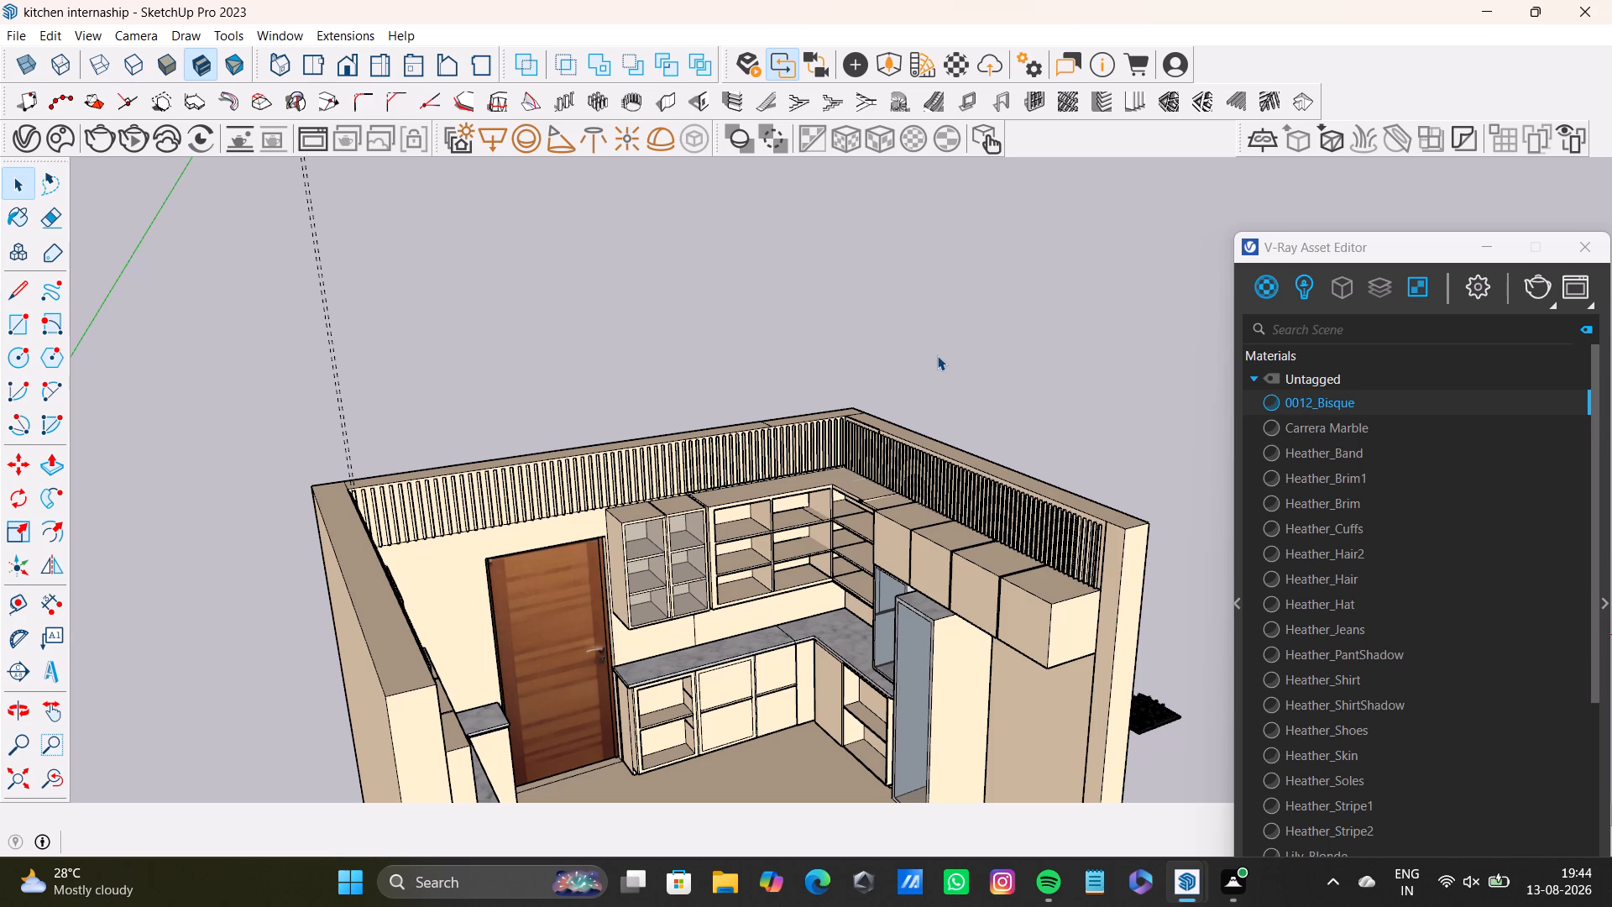
pyautogui.press('space')
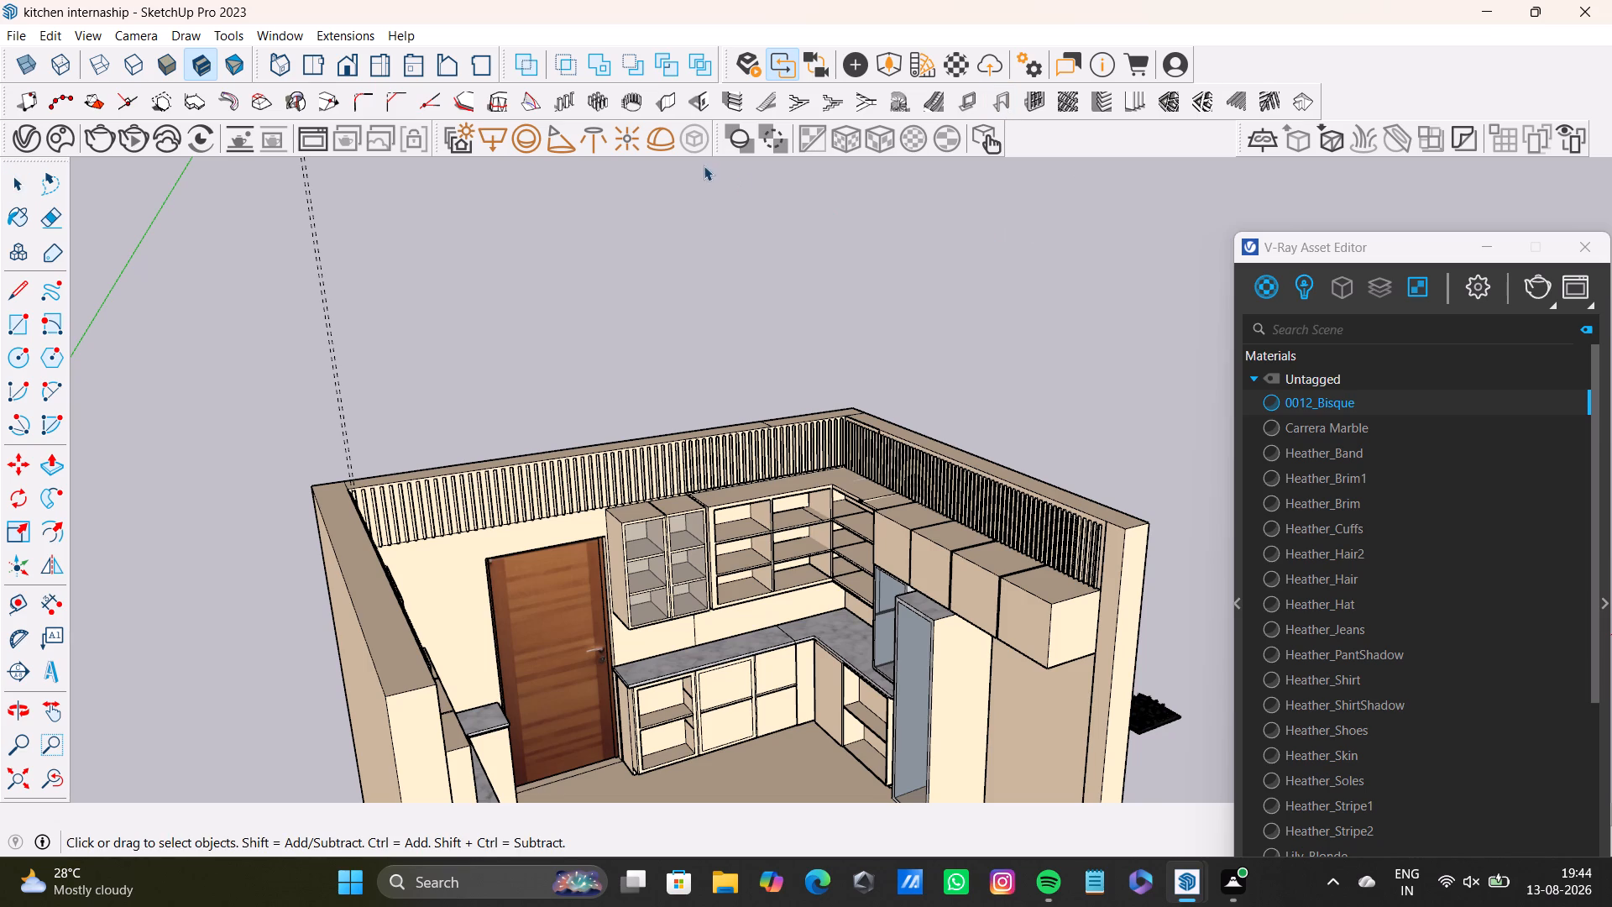
pyautogui.click(778, 283)
pyautogui.moveTo(1046, 349); pyautogui.dragTo(877, 483, button='middle')
pyautogui.press('space')
pyautogui.click(605, 305)
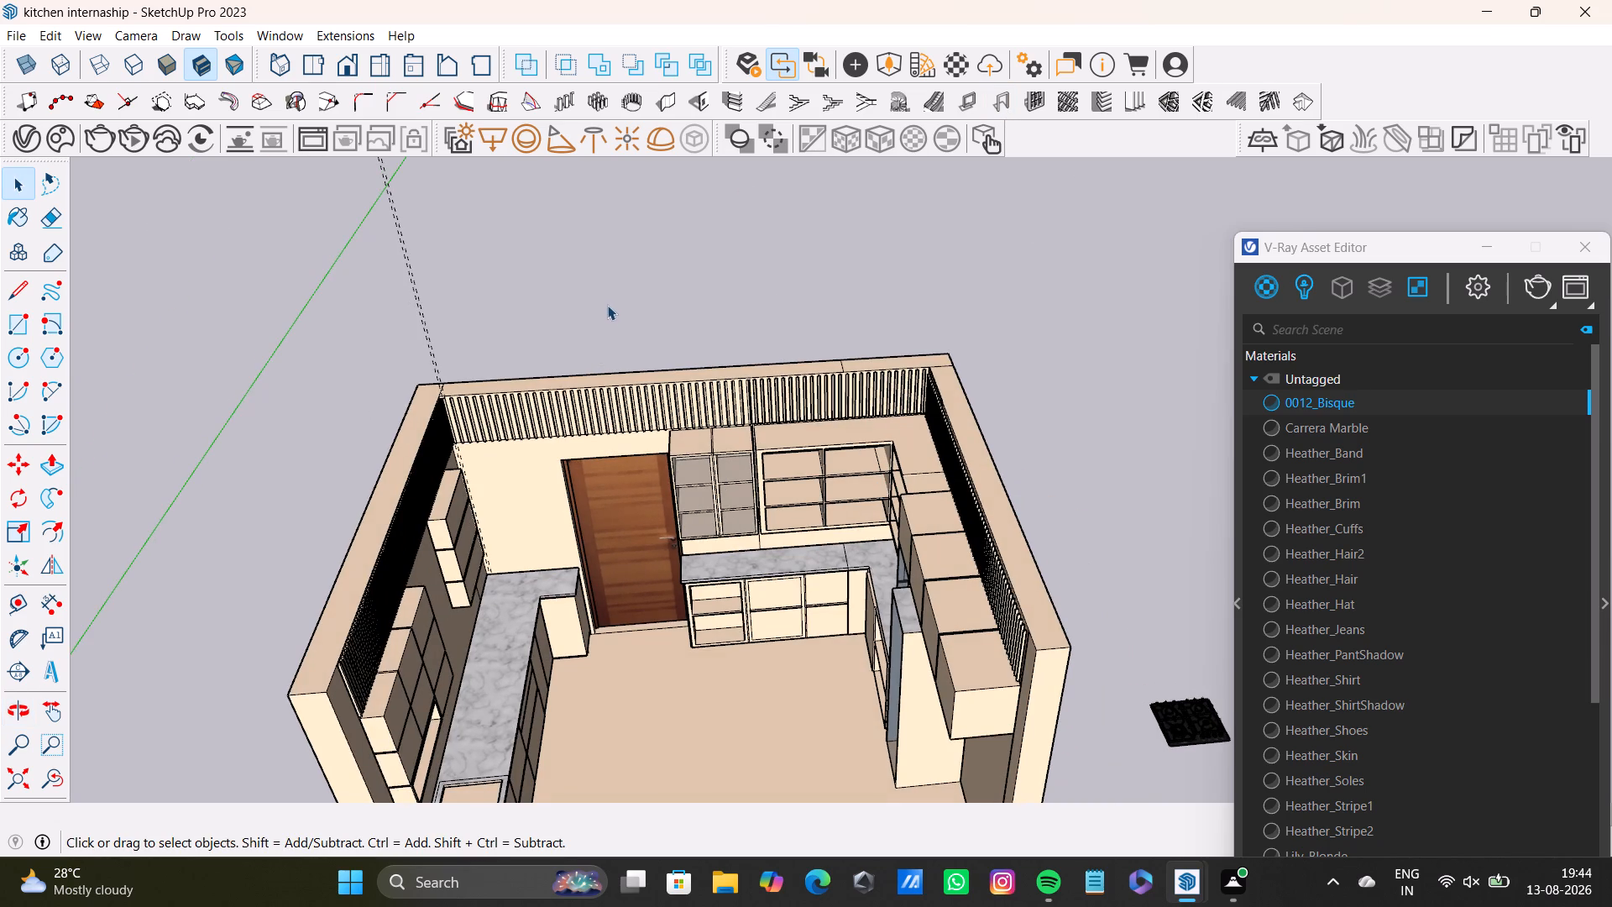
# Examine the slats above the door wall from close up and the whole kitchen from its open front.
pyautogui.scroll(9, 638, 329)
pyautogui.moveTo(650, 353); pyautogui.dragTo(690, 276, button='middle')
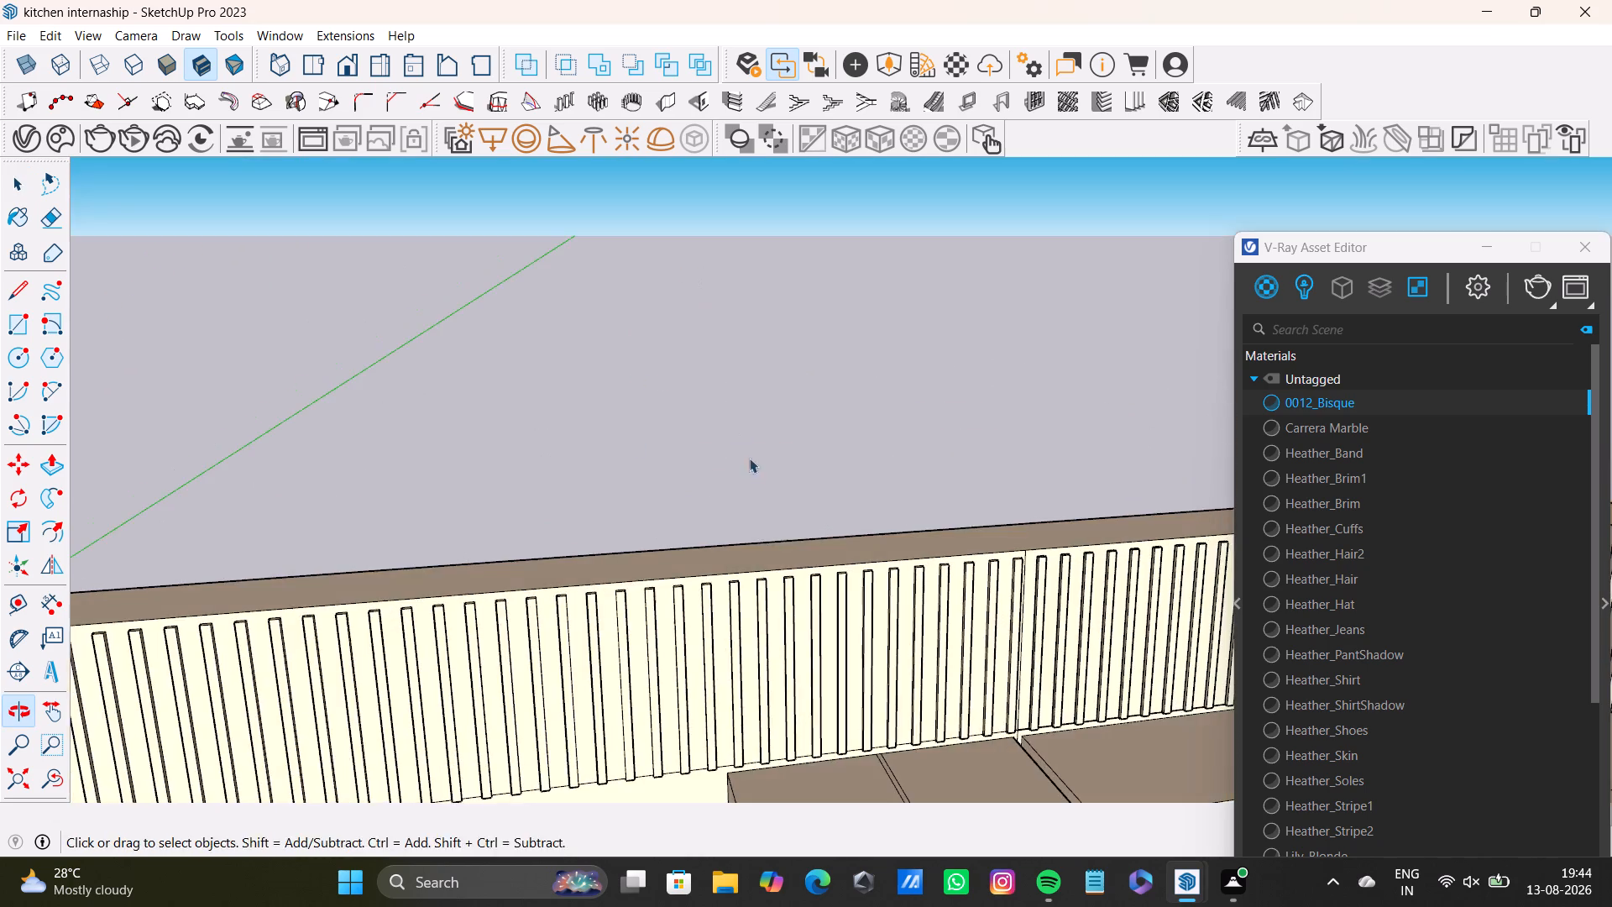
pyautogui.moveTo(749, 464); pyautogui.dragTo(636, 698, button='middle')
pyautogui.scroll(-9, 656, 649)
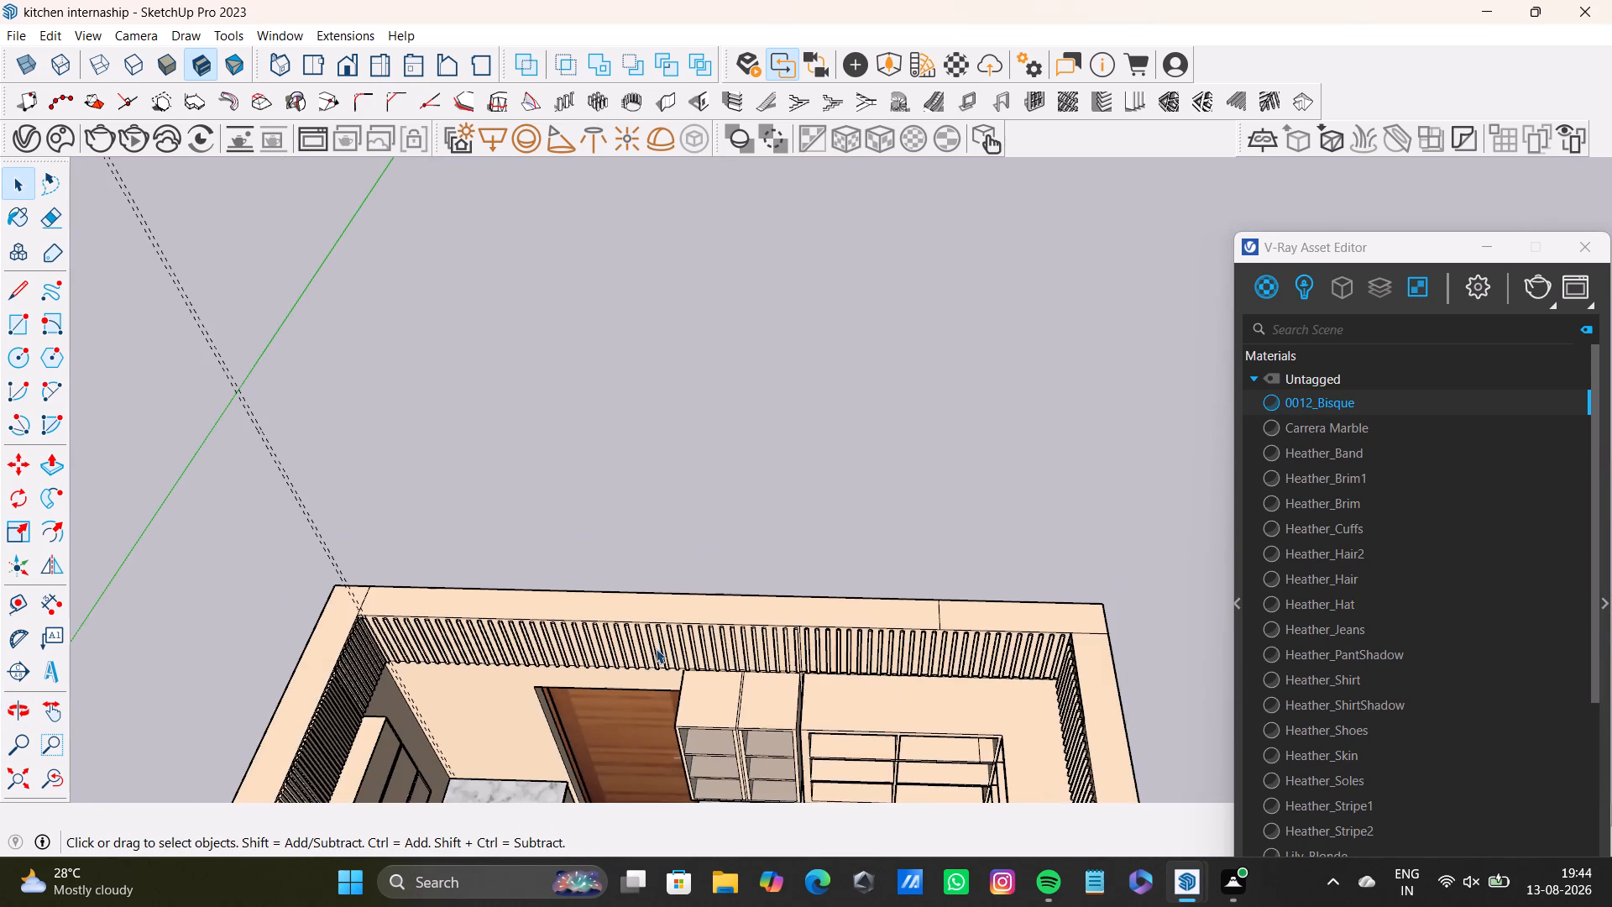
pyautogui.moveTo(656, 648); pyautogui.dragTo(734, 471, button='middle')
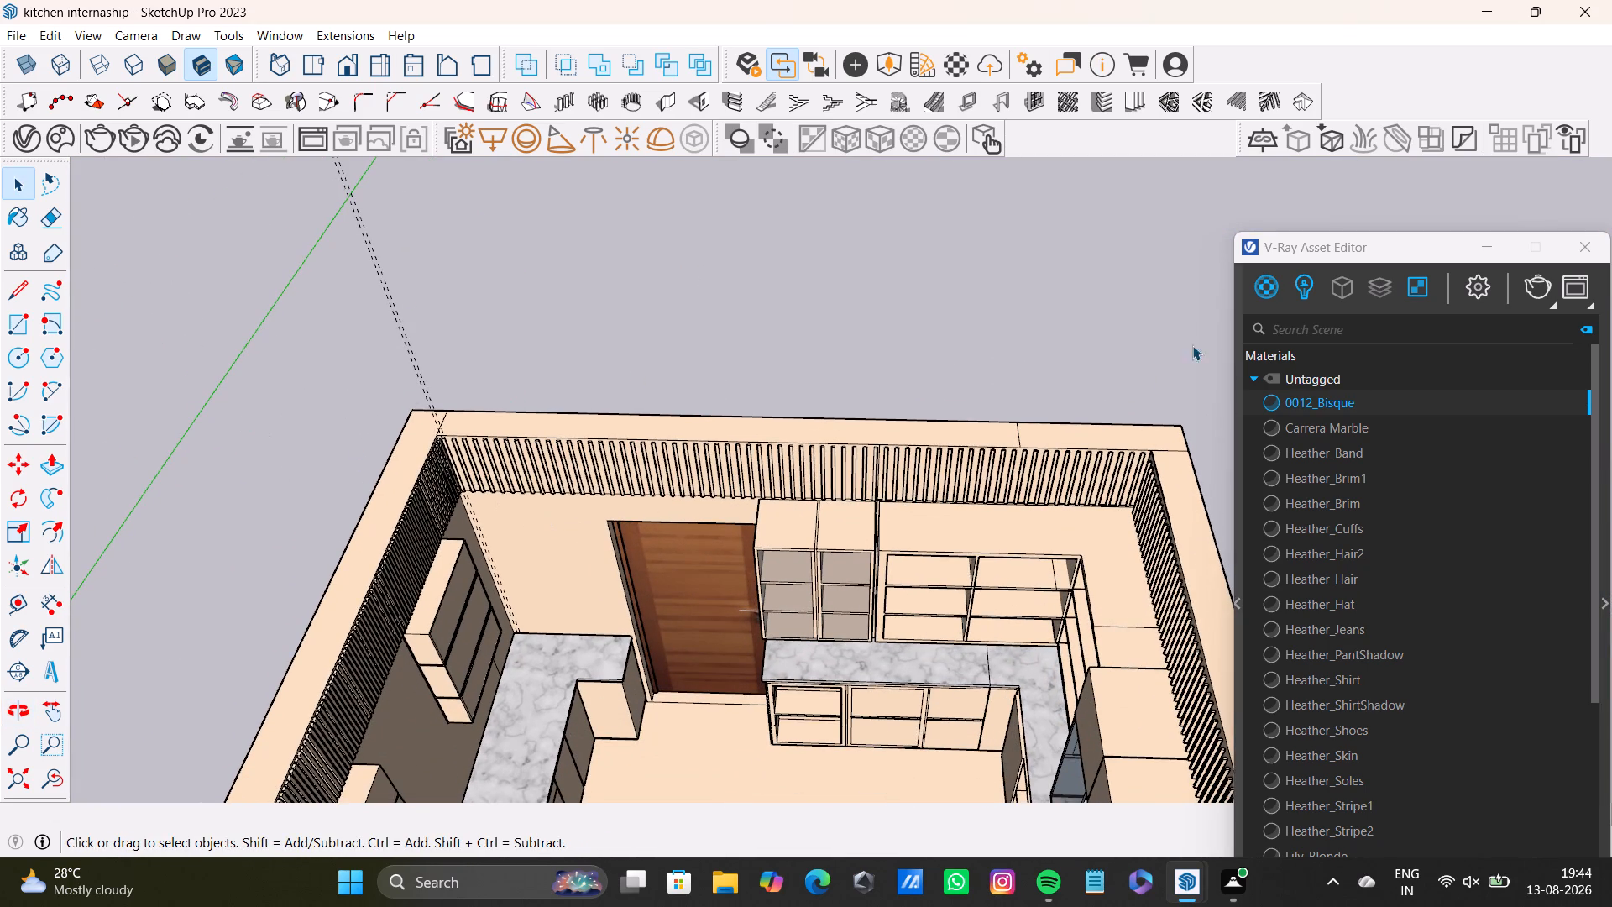
pyautogui.scroll(-8, 918, 470)
pyautogui.moveTo(937, 530); pyautogui.dragTo(793, 382, button='middle')
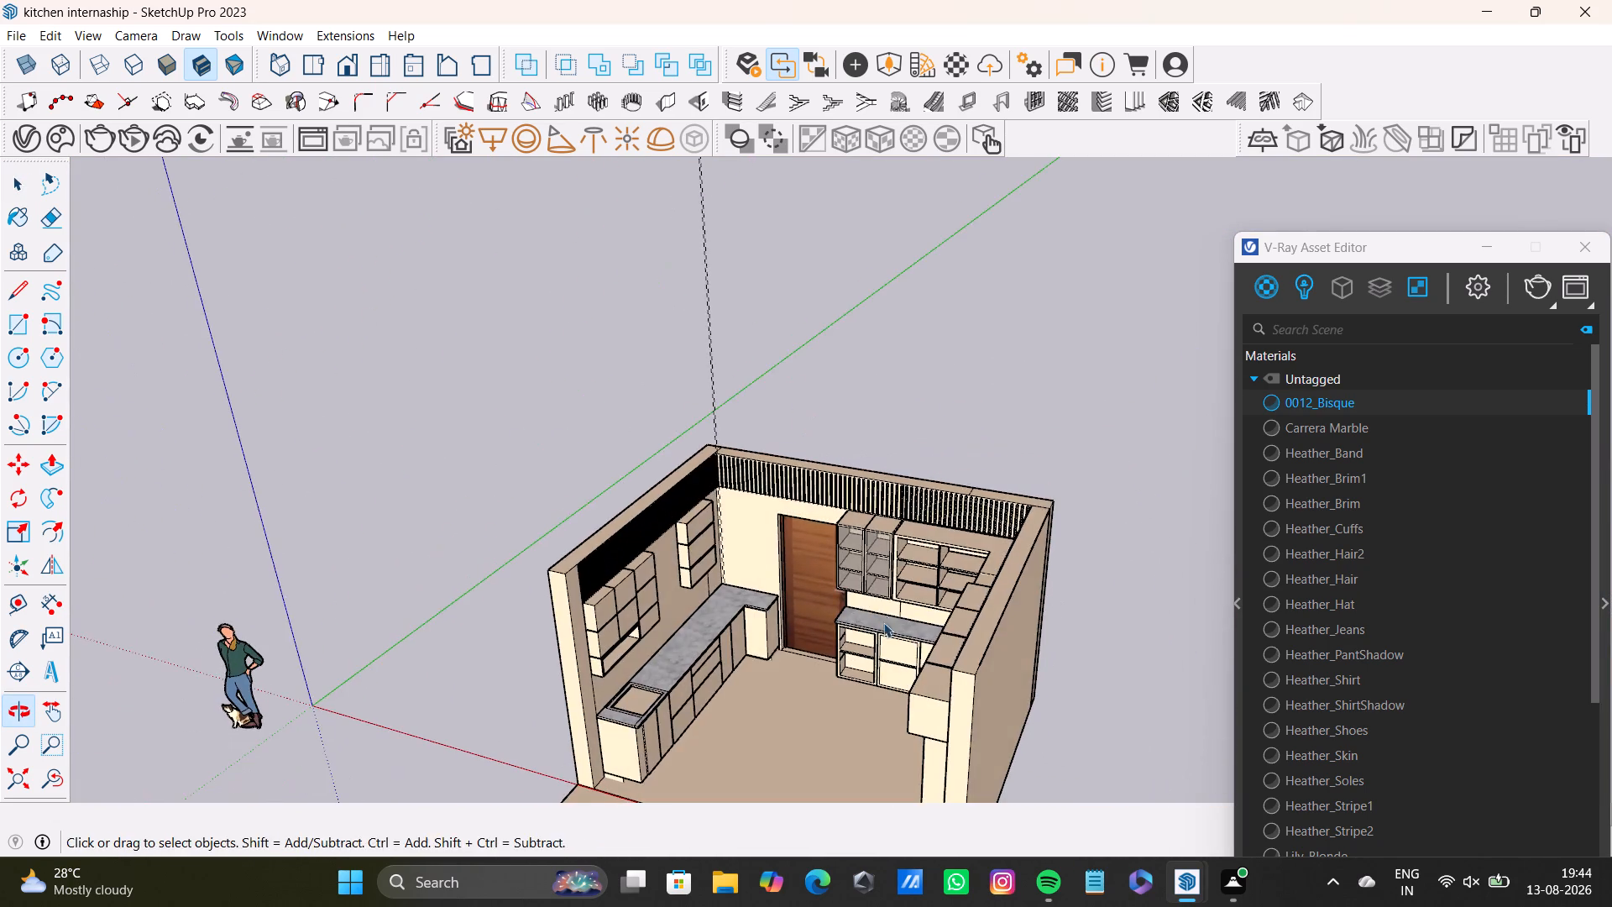
pyautogui.moveTo(863, 601); pyautogui.dragTo(871, 392, button='middle')
pyautogui.moveTo(850, 562); pyautogui.dragTo(1083, 460, button='middle')
pyautogui.moveTo(850, 516); pyautogui.dragTo(861, 725, button='middle')
pyautogui.scroll(1, 876, 610)
pyautogui.moveTo(868, 584); pyautogui.dragTo(845, 463, button='middle')
pyautogui.scroll(1, 843, 440)
pyautogui.moveTo(843, 440); pyautogui.dragTo(764, 435, button='middle')
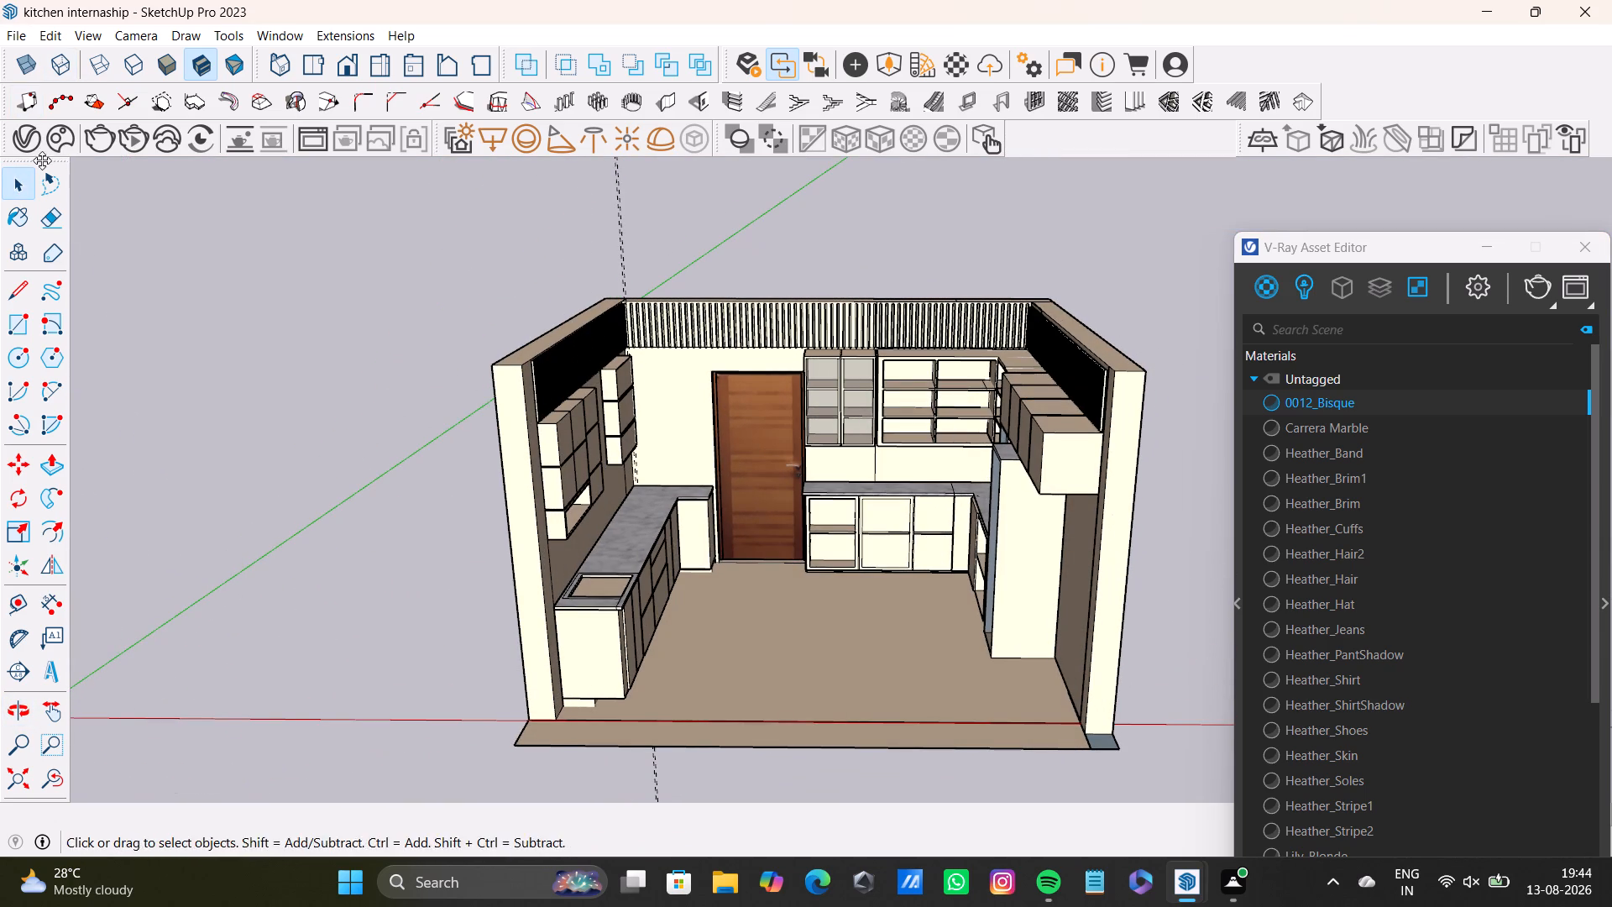
# Open the Chaos Cosmos Browser and search for the suggested model Fridge 143 008.
pyautogui.click(39, 139)
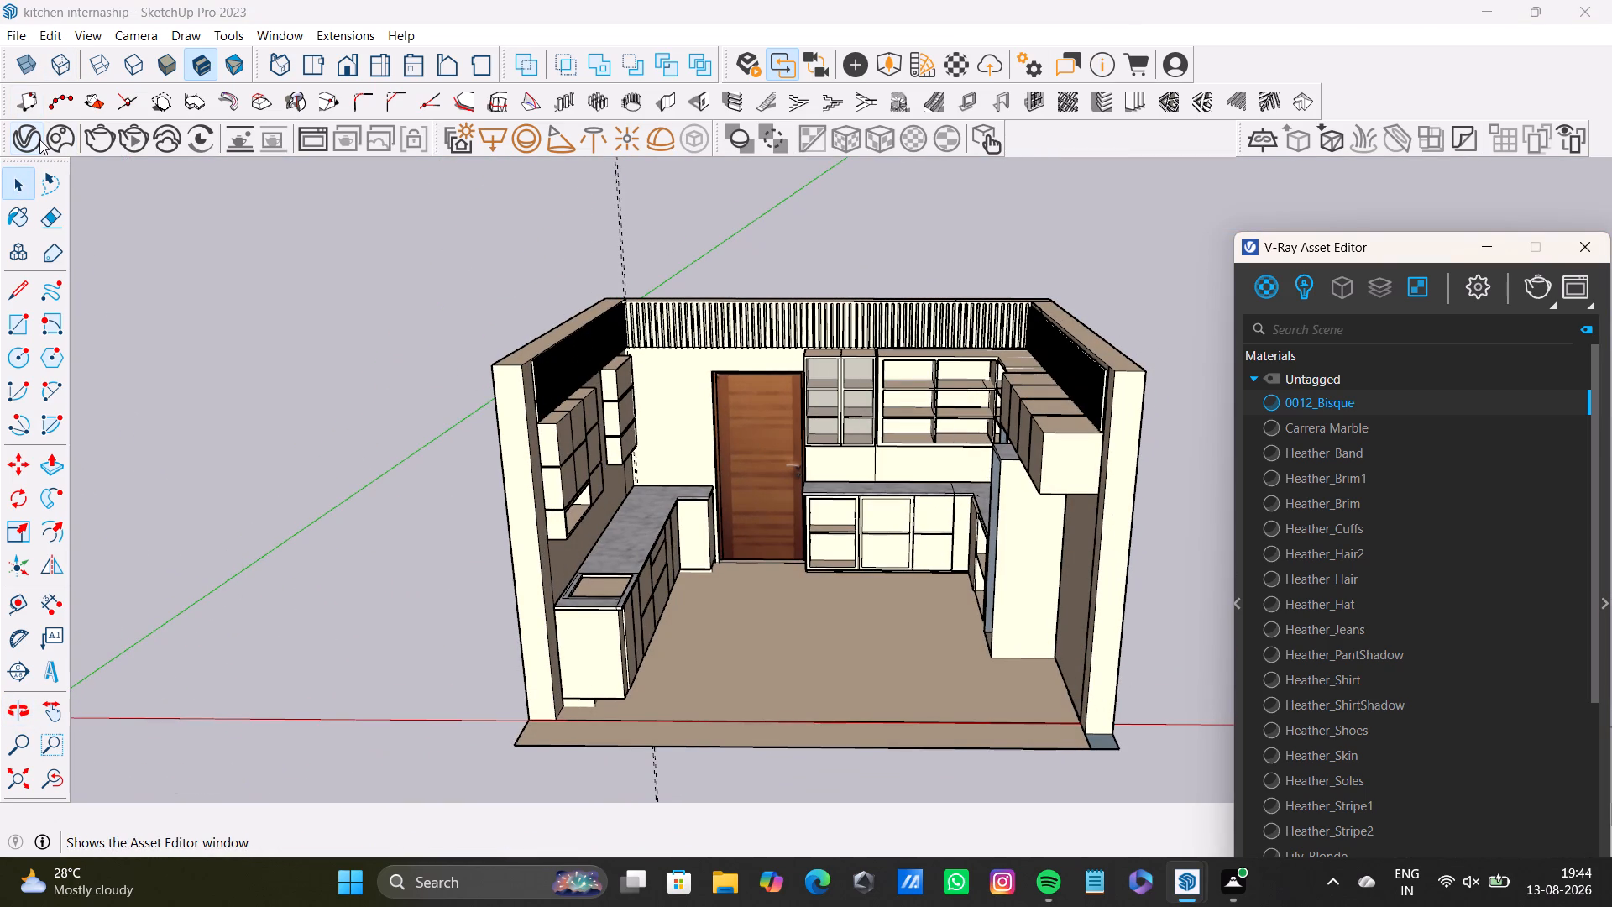
pyautogui.click(62, 137)
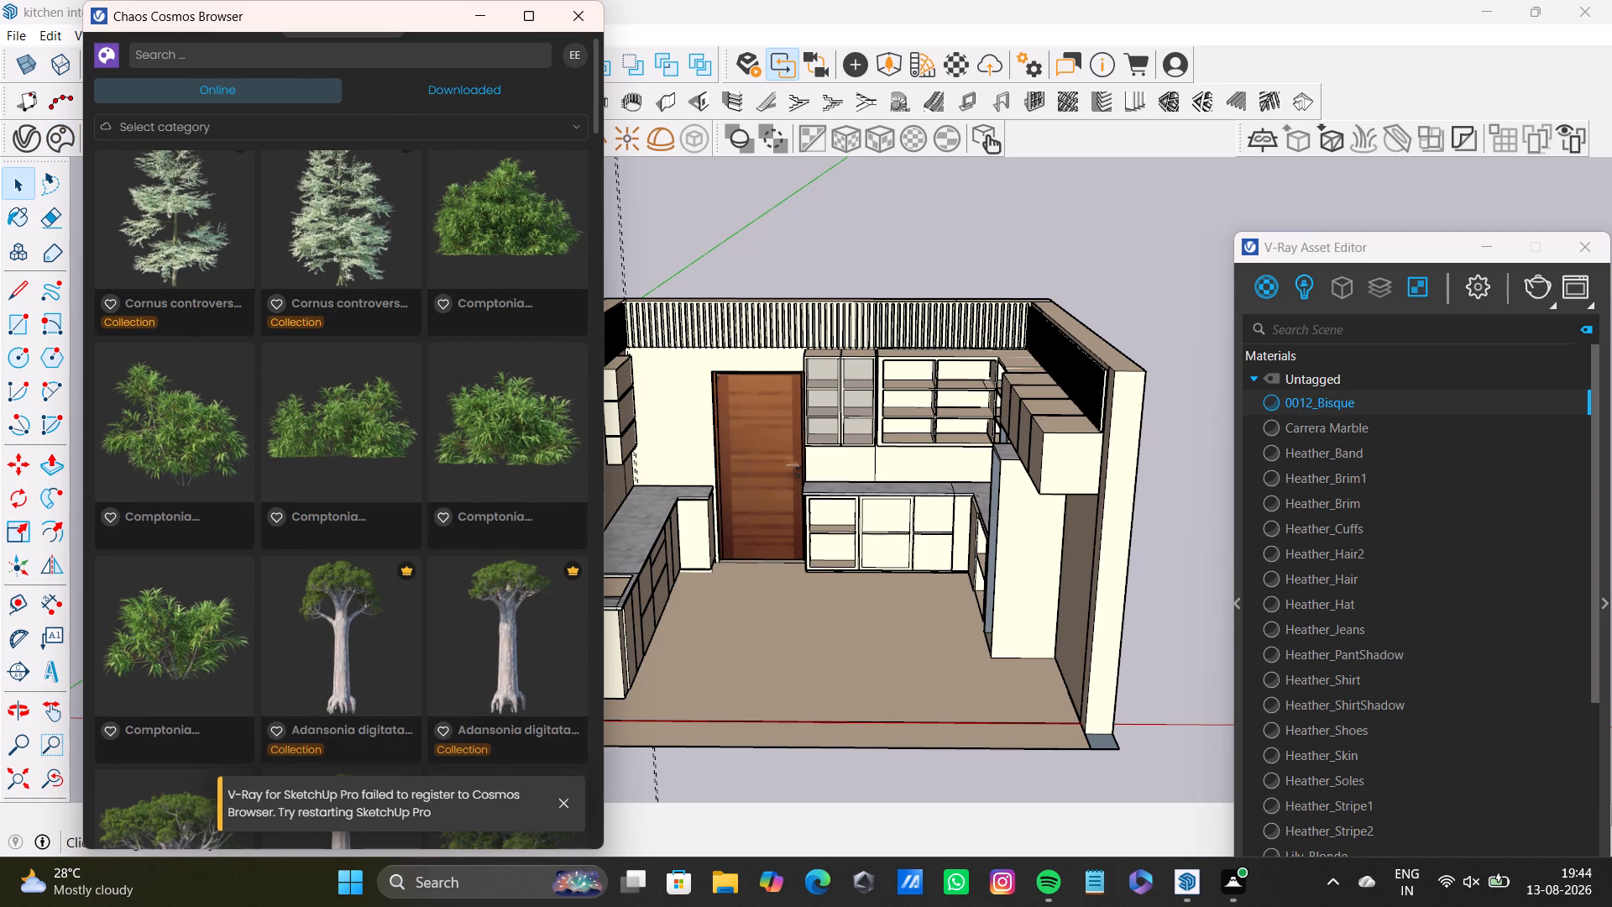
pyautogui.click(260, 56)
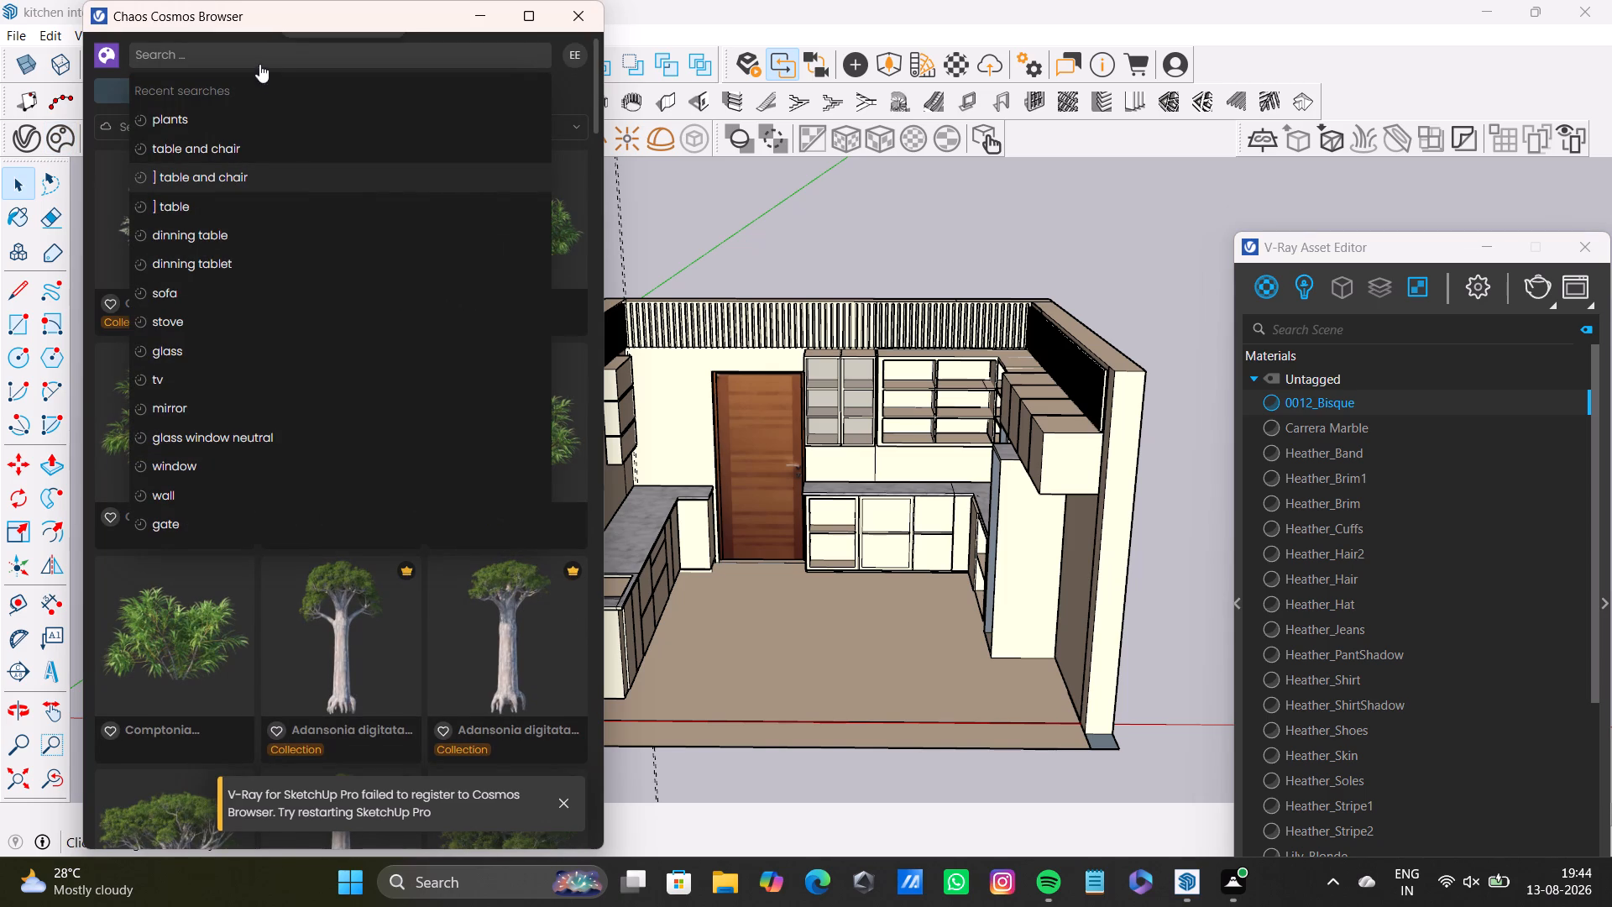
pyautogui.write('FRI')
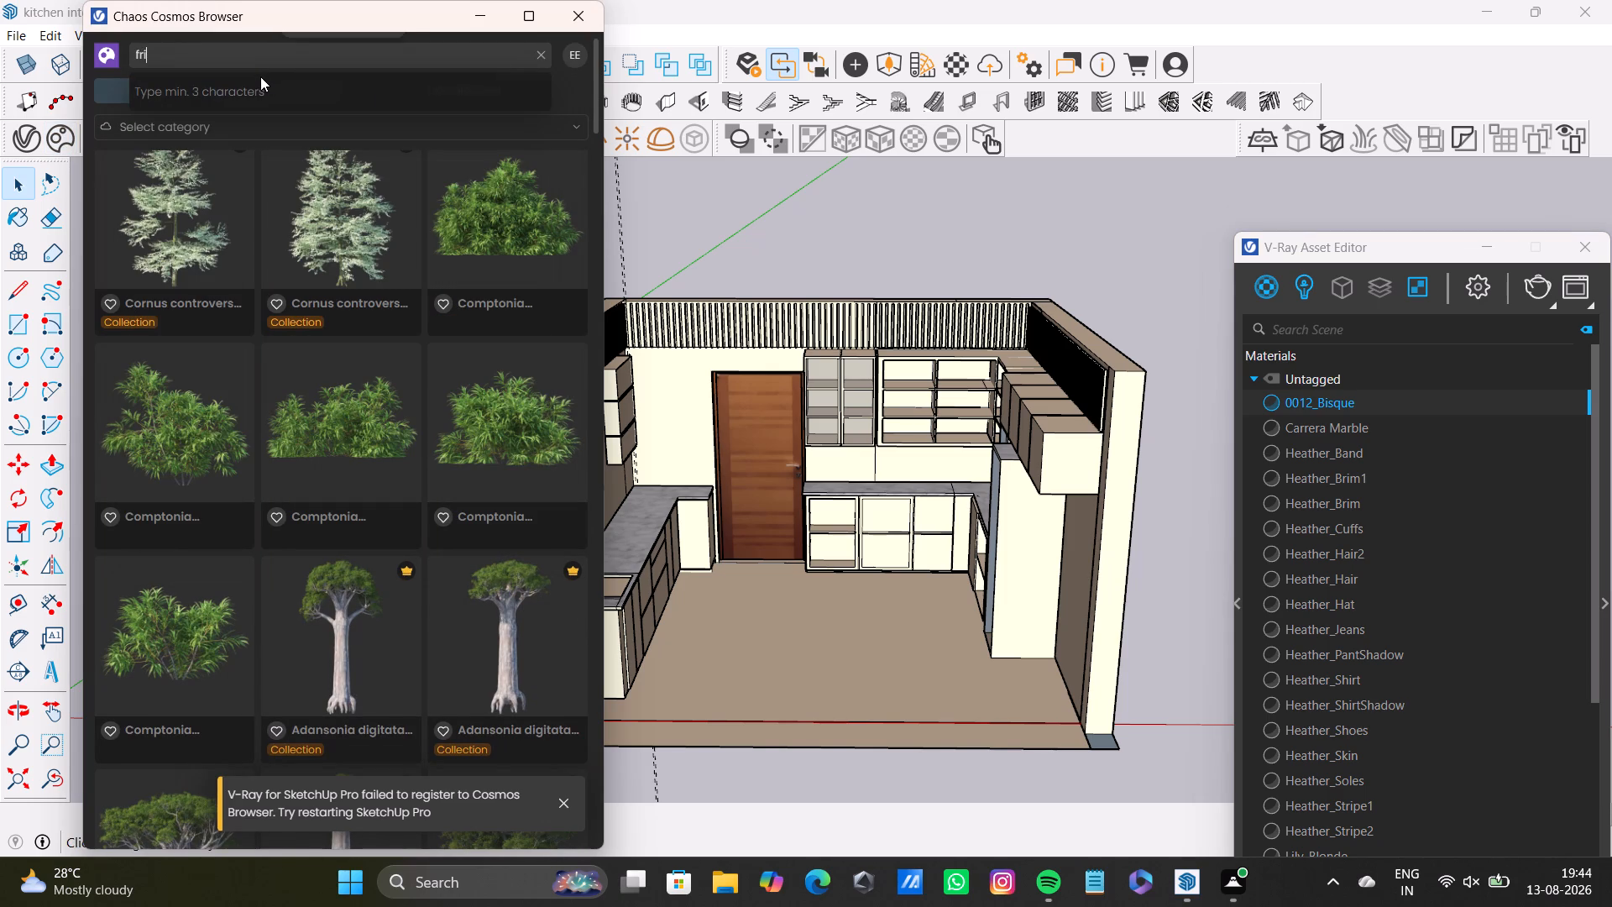
pyautogui.press('g')
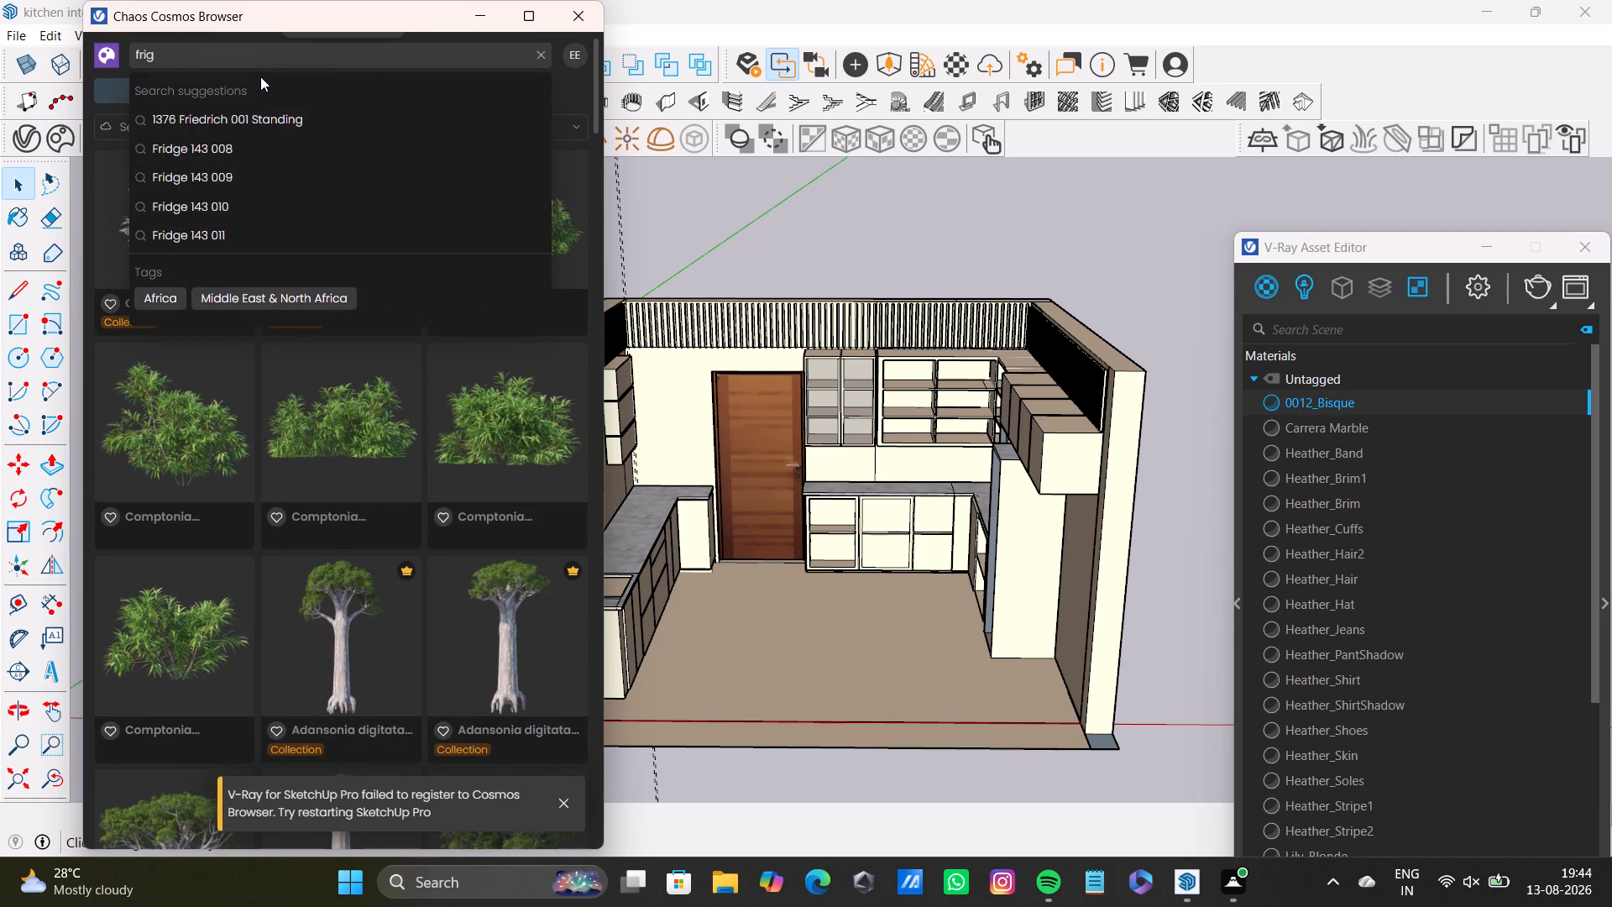
pyautogui.click(246, 140)
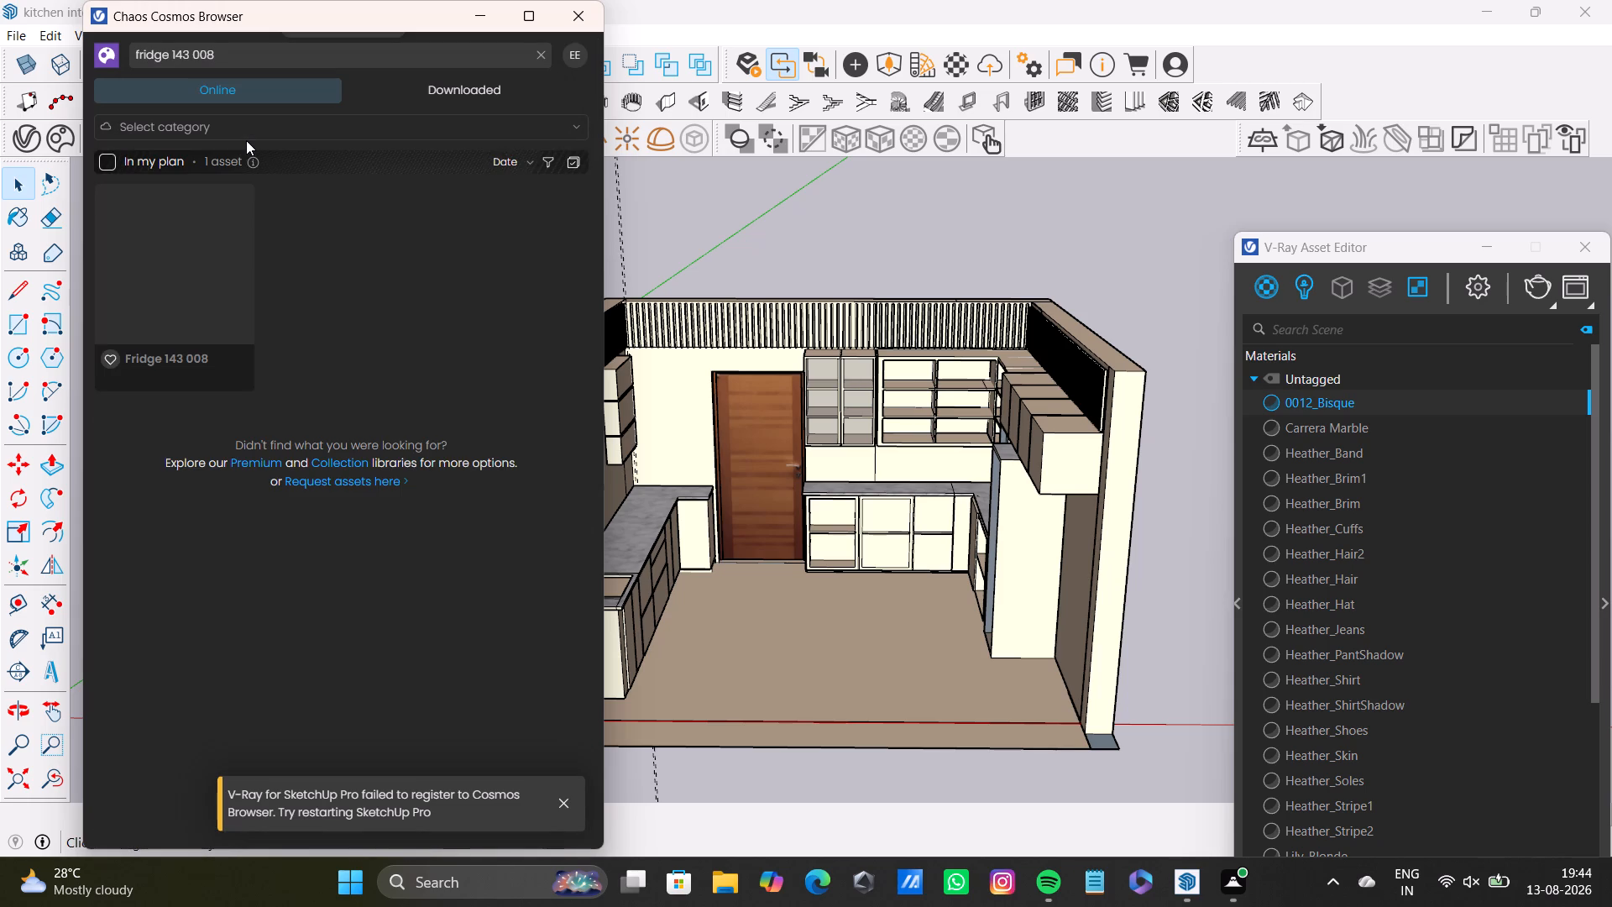
# Broaden the Cosmos search to "fridge" and look through the offered models.
pyautogui.click(246, 53)
pyautogui.press('BackSpace')
pyautogui.press('BackSpace')
pyautogui.press('BackSpace')
pyautogui.press('BackSpace')
pyautogui.press('BackSpace')
pyautogui.press('BackSpace')
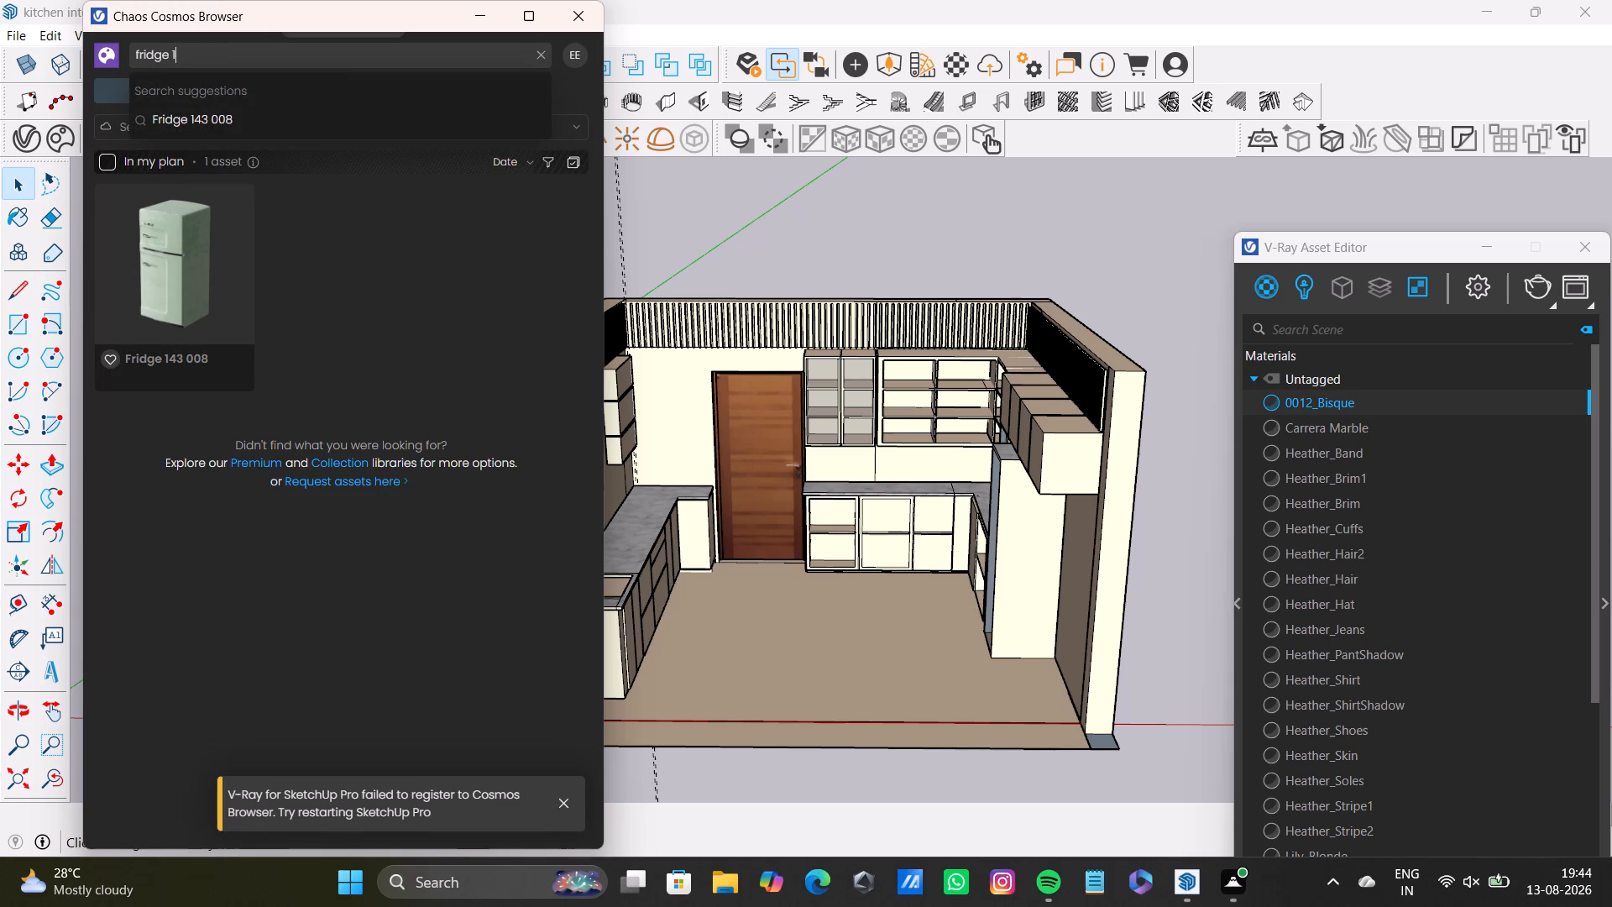
pyautogui.press('BackSpace')
pyautogui.press('Return')
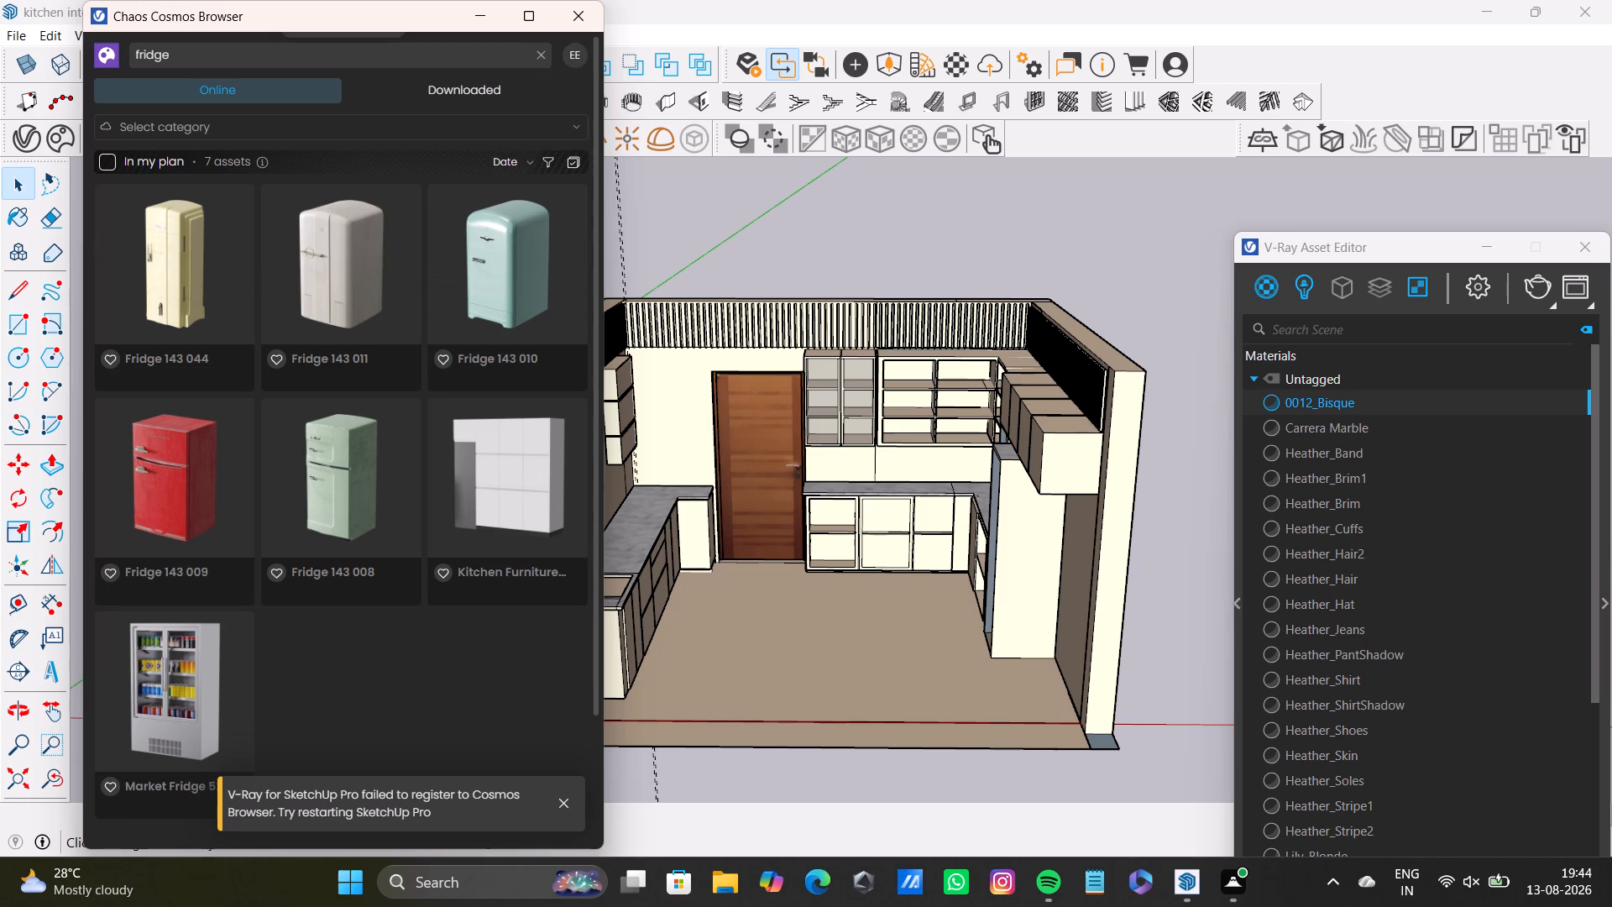
pyautogui.scroll(-6, 323, 348)
pyautogui.scroll(4, 322, 472)
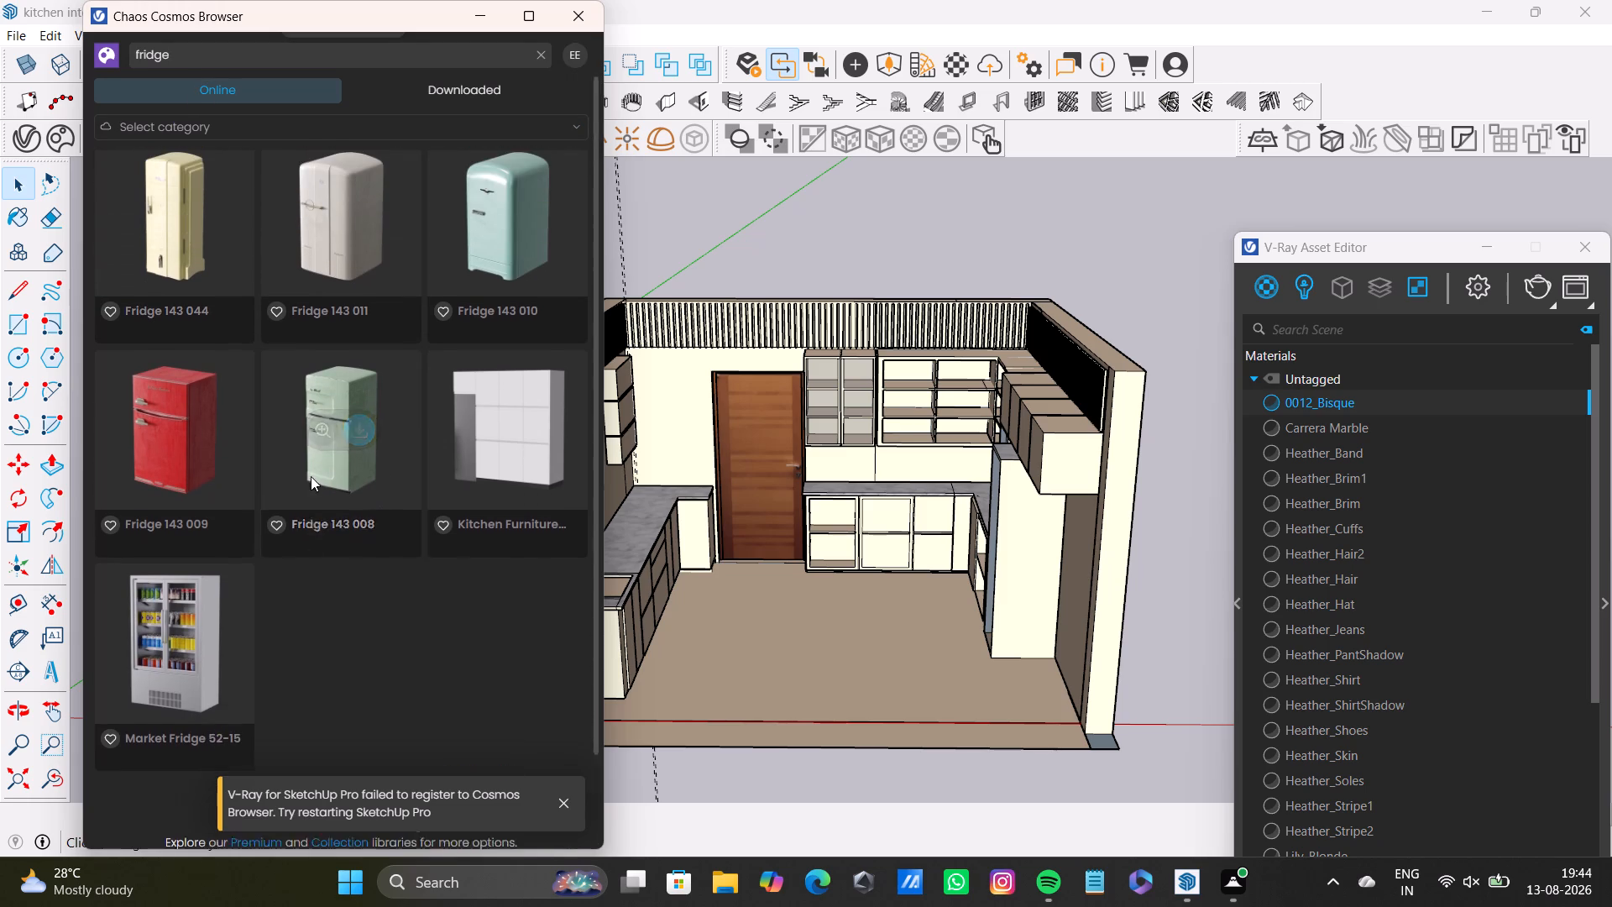
pyautogui.scroll(3, 327, 391)
# Shorten the Cosmos search to "fri" and run it.
pyautogui.click(199, 51)
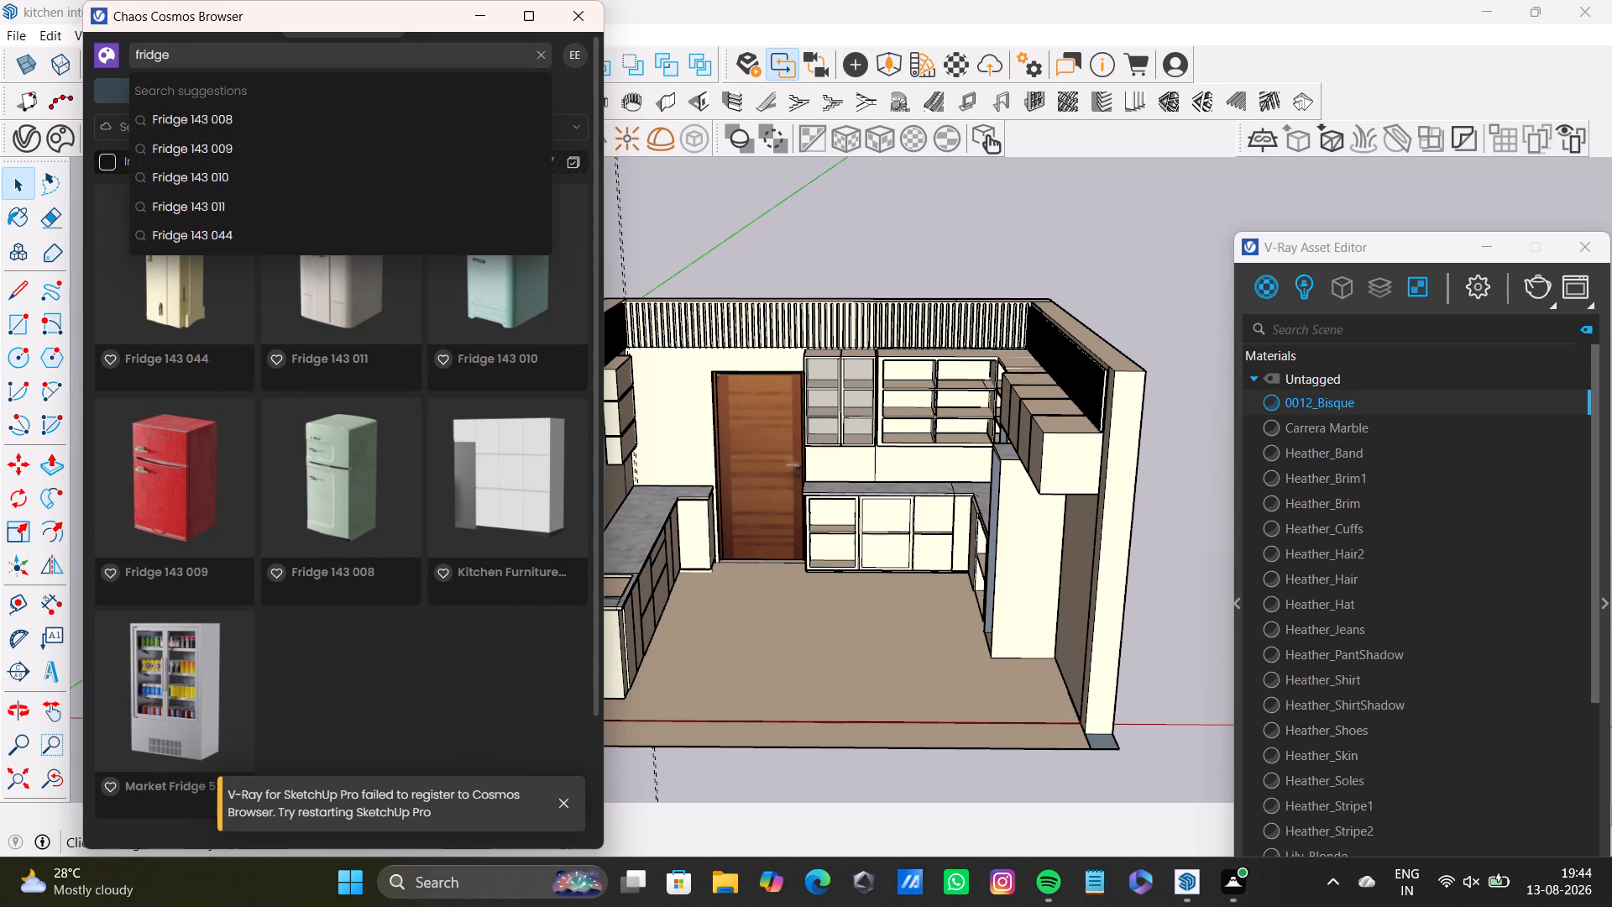
pyautogui.press('BackSpace')
pyautogui.press('BackSpace')
pyautogui.press('BackSpace')
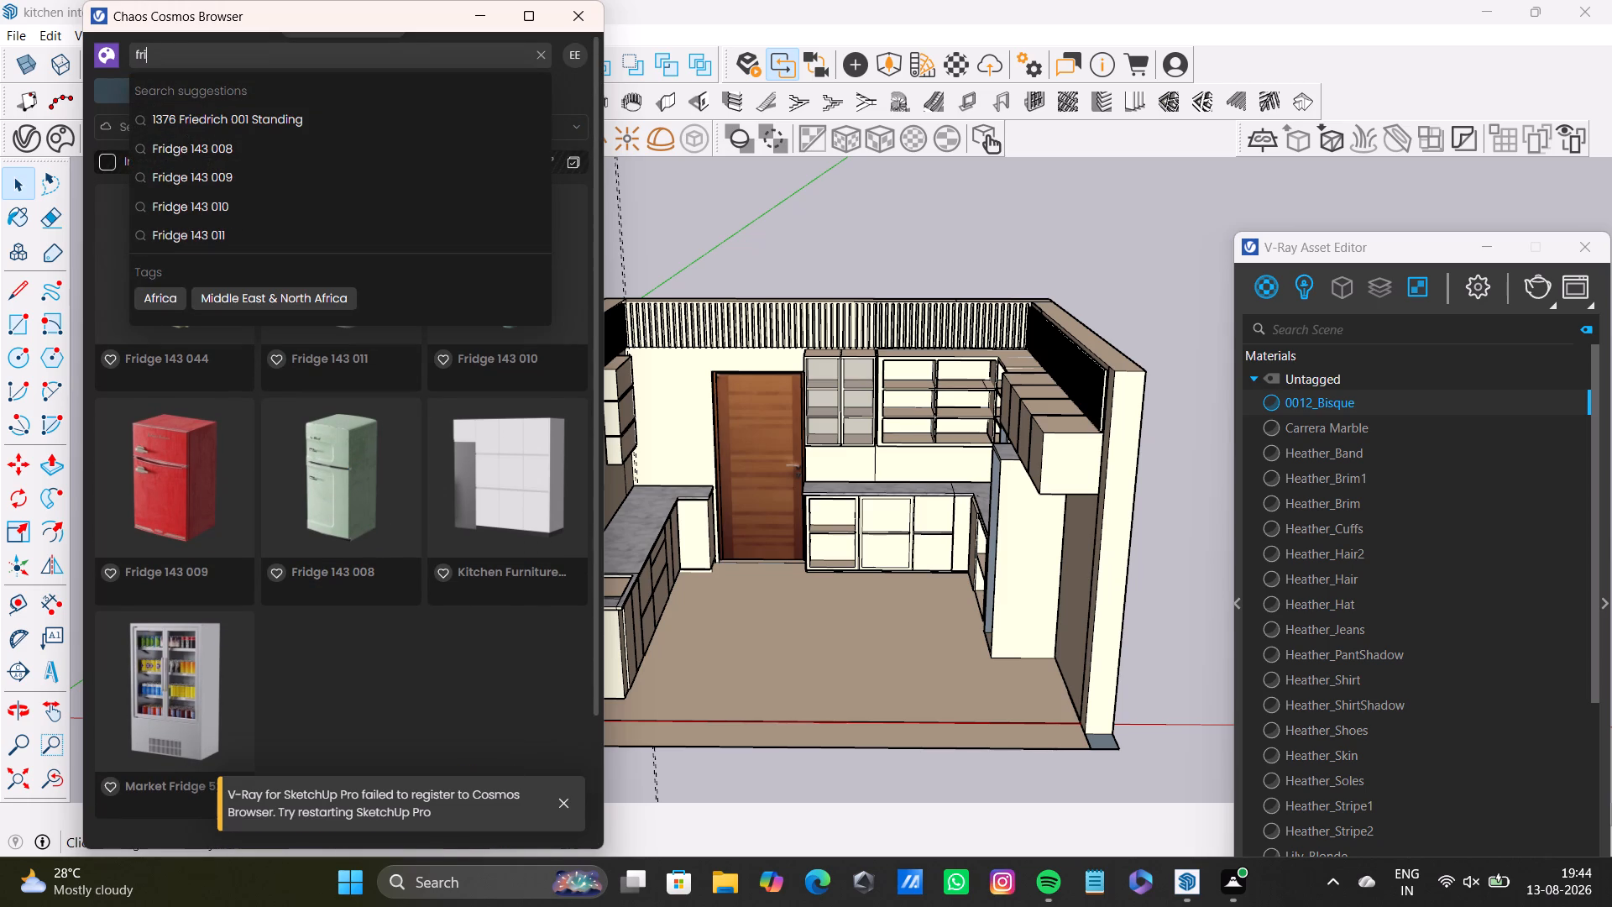
pyautogui.press('Return')
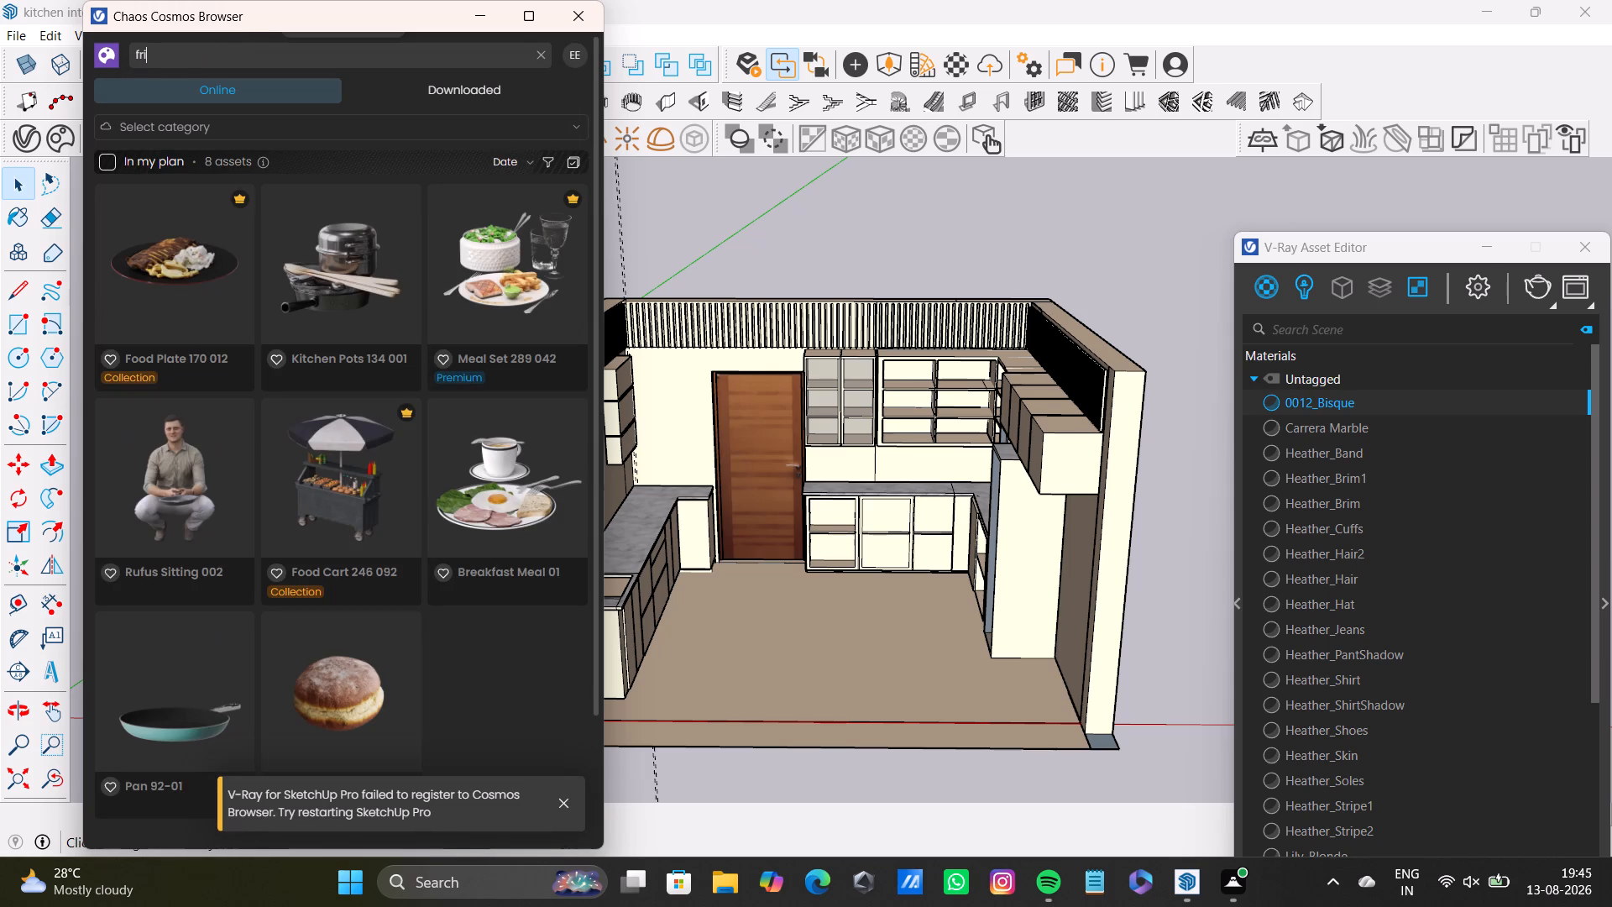
# Clear the Cosmos search and search again for "fridge".
pyautogui.click(201, 48)
pyautogui.press('BackSpace')
pyautogui.press('BackSpace')
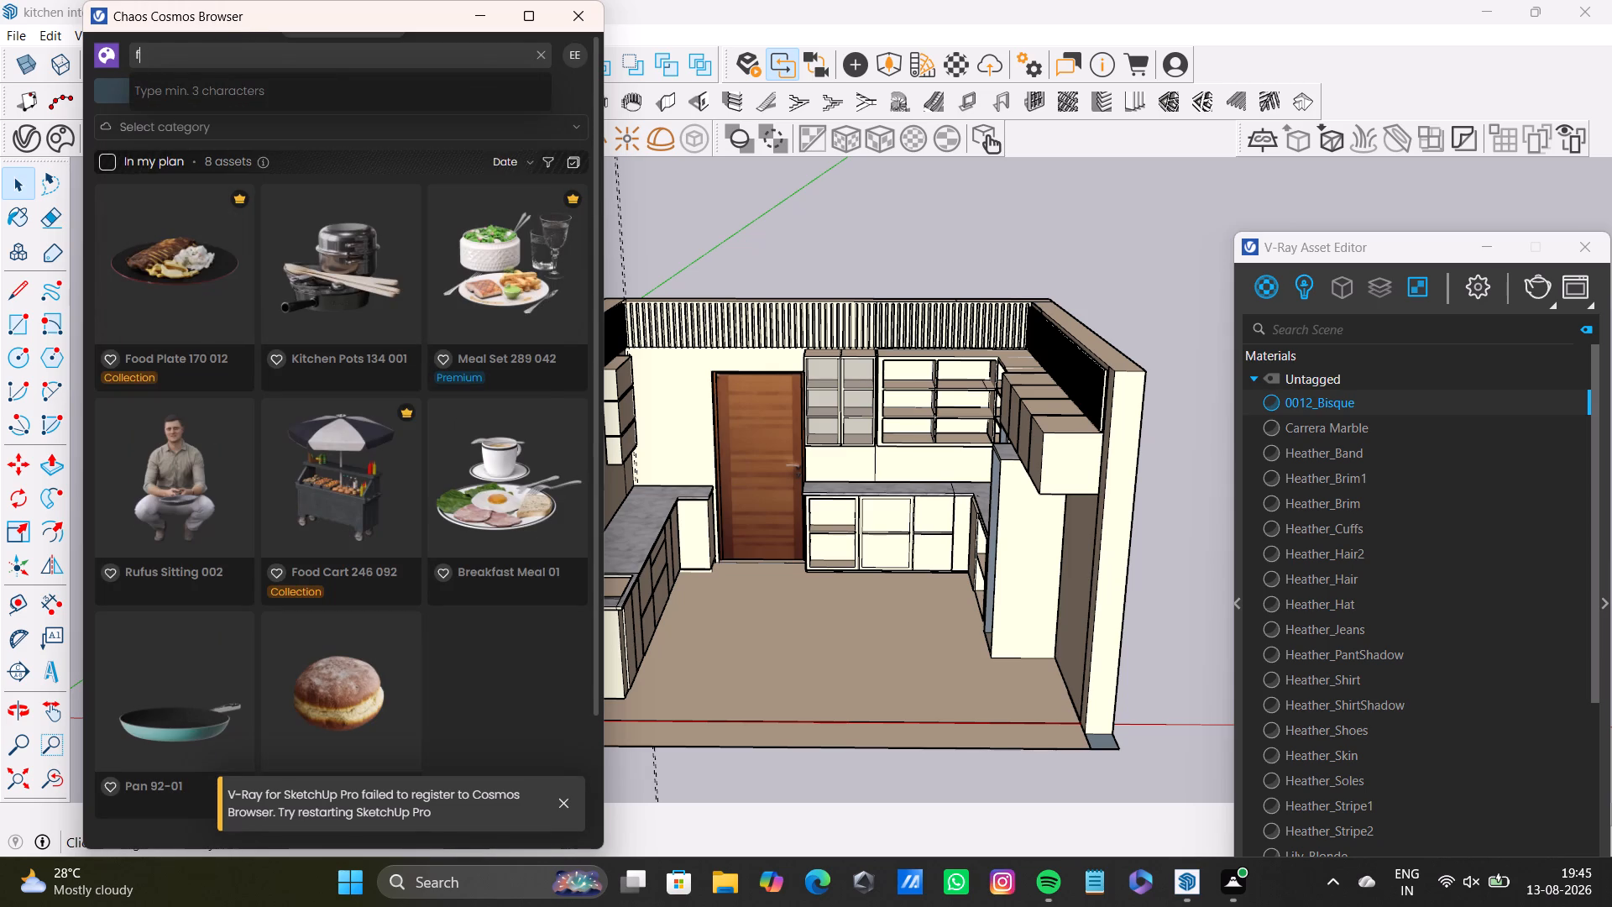
pyautogui.press('BackSpace')
pyautogui.press('BackSpace')
pyautogui.press('BackSpace')
pyautogui.press('BackSpace')
pyautogui.press('BackSpace')
pyautogui.press('BackSpace')
pyautogui.press('BackSpace')
pyautogui.press('BackSpace')
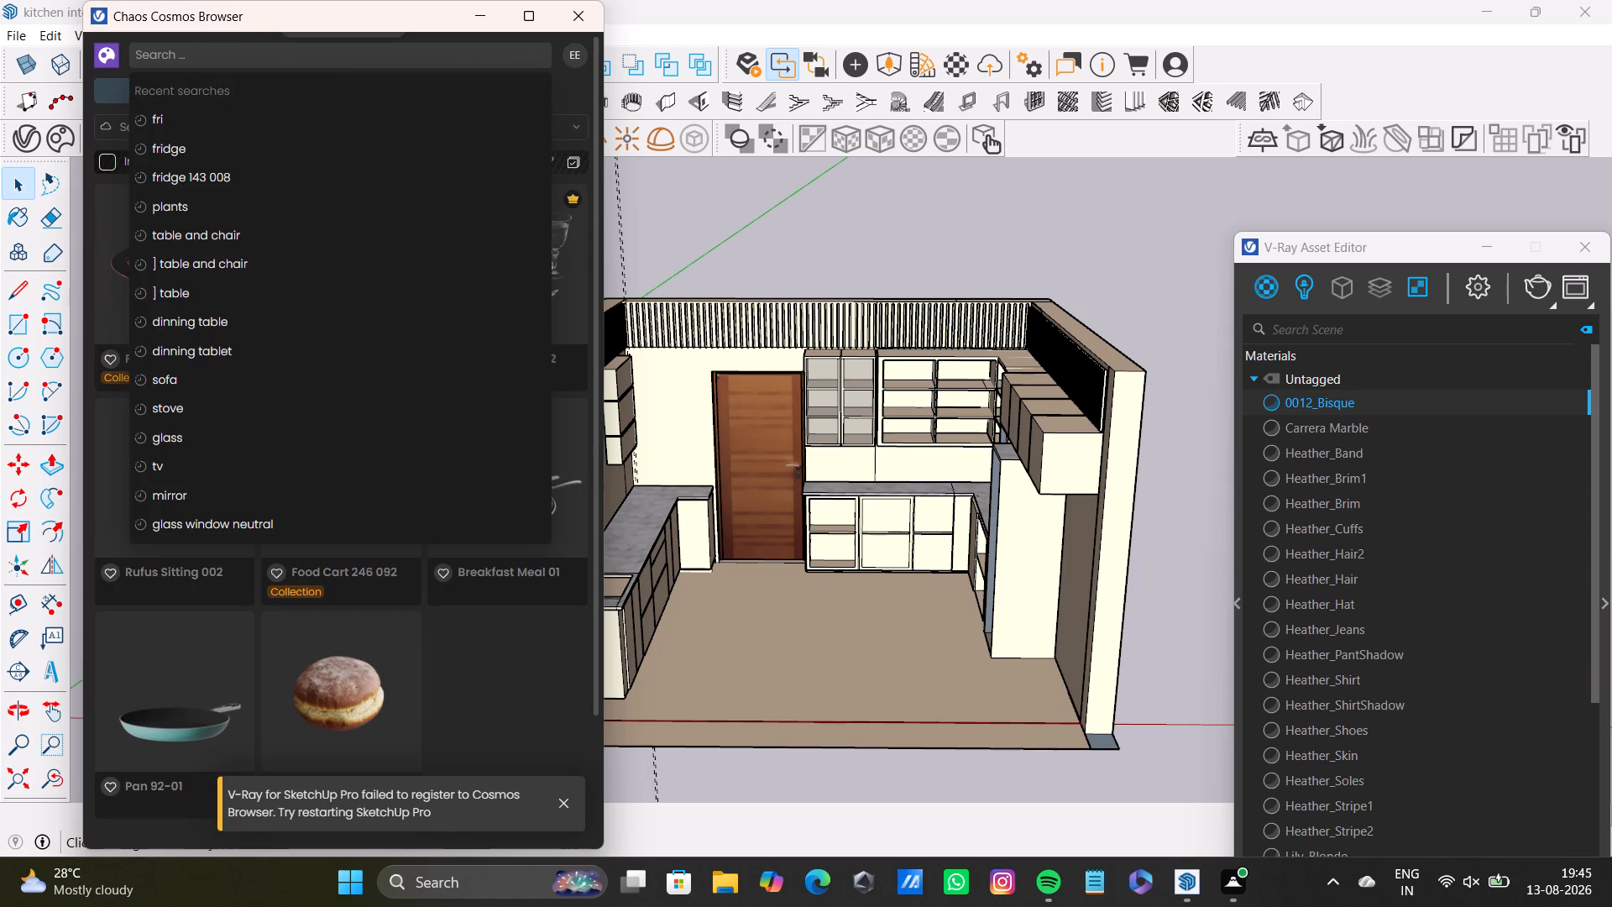
pyautogui.press('BackSpace')
pyautogui.write('FIR')
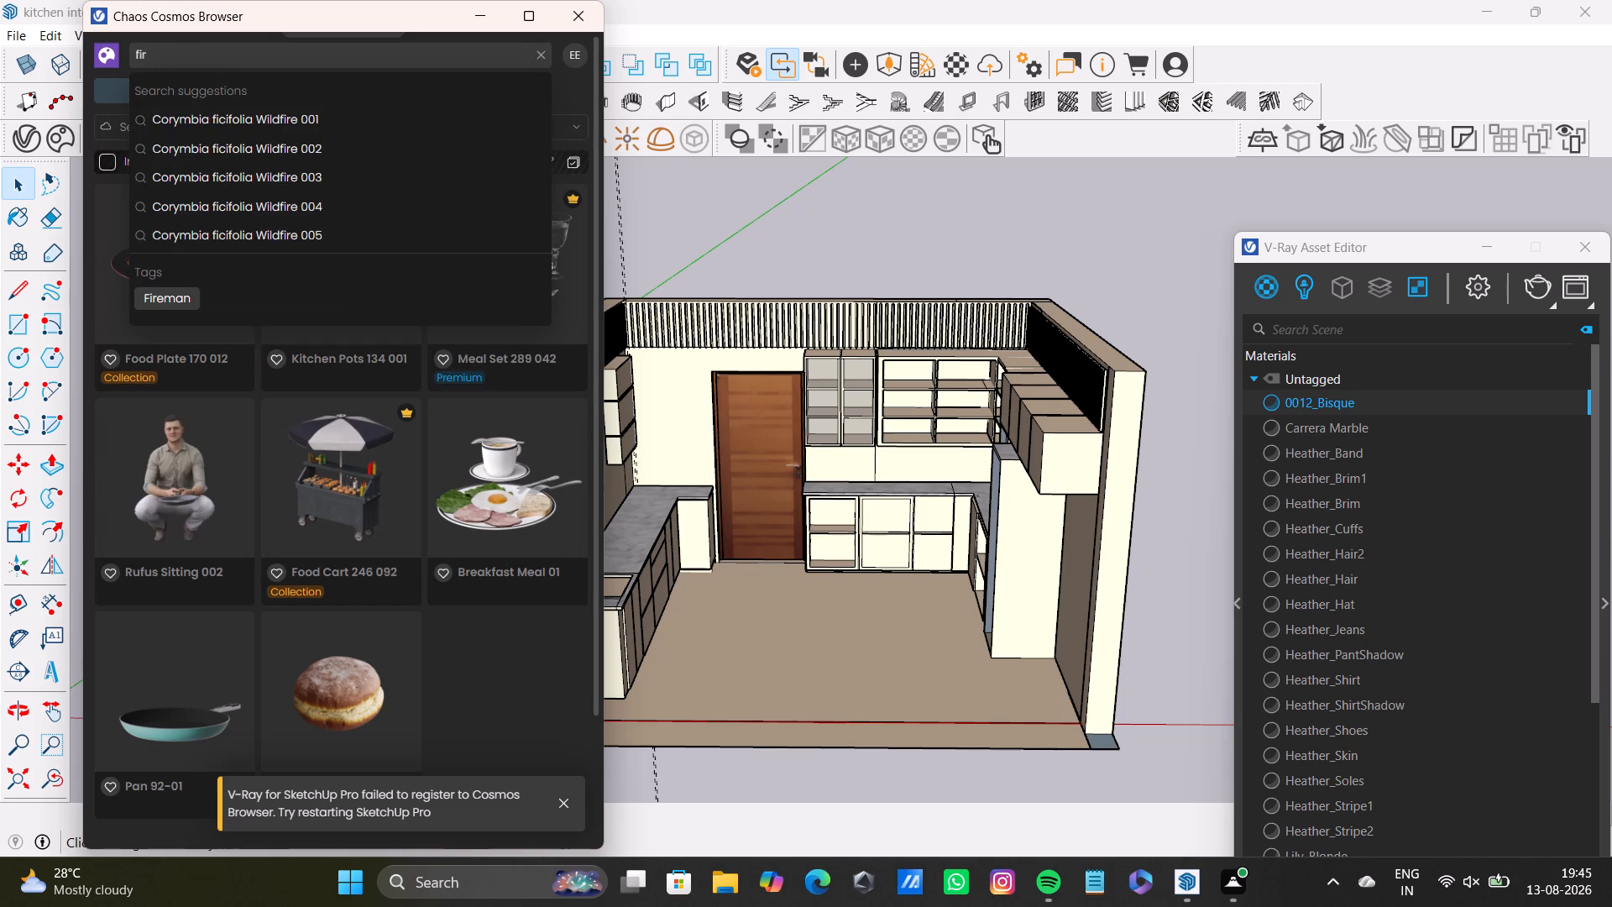
pyautogui.press('BackSpace')
pyautogui.press('BackSpace')
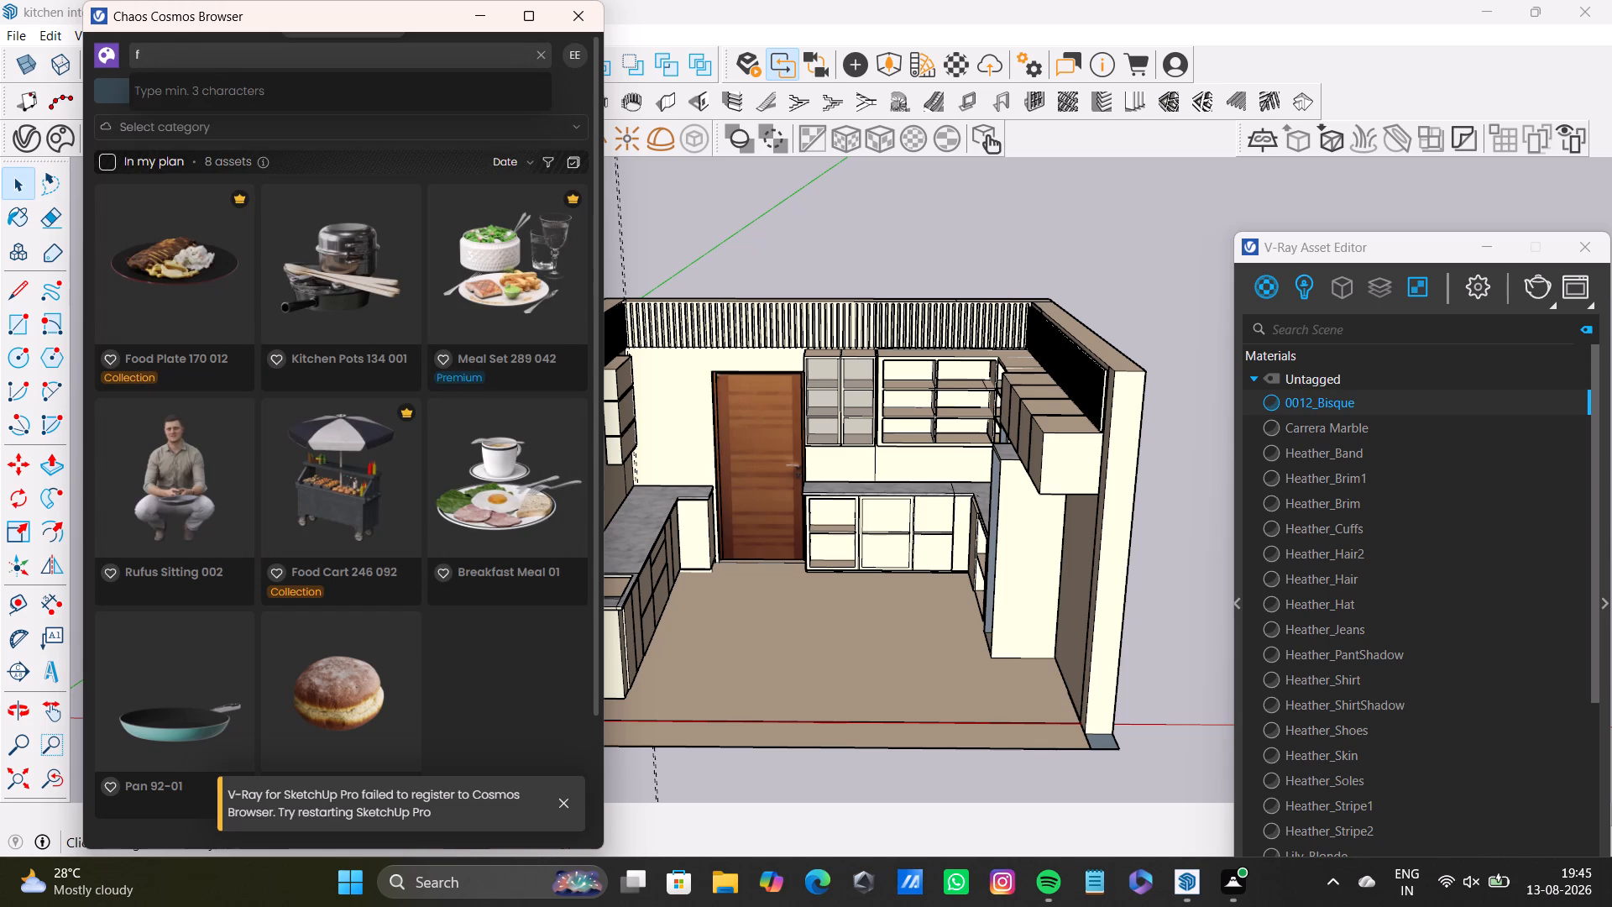
pyautogui.write('RI')
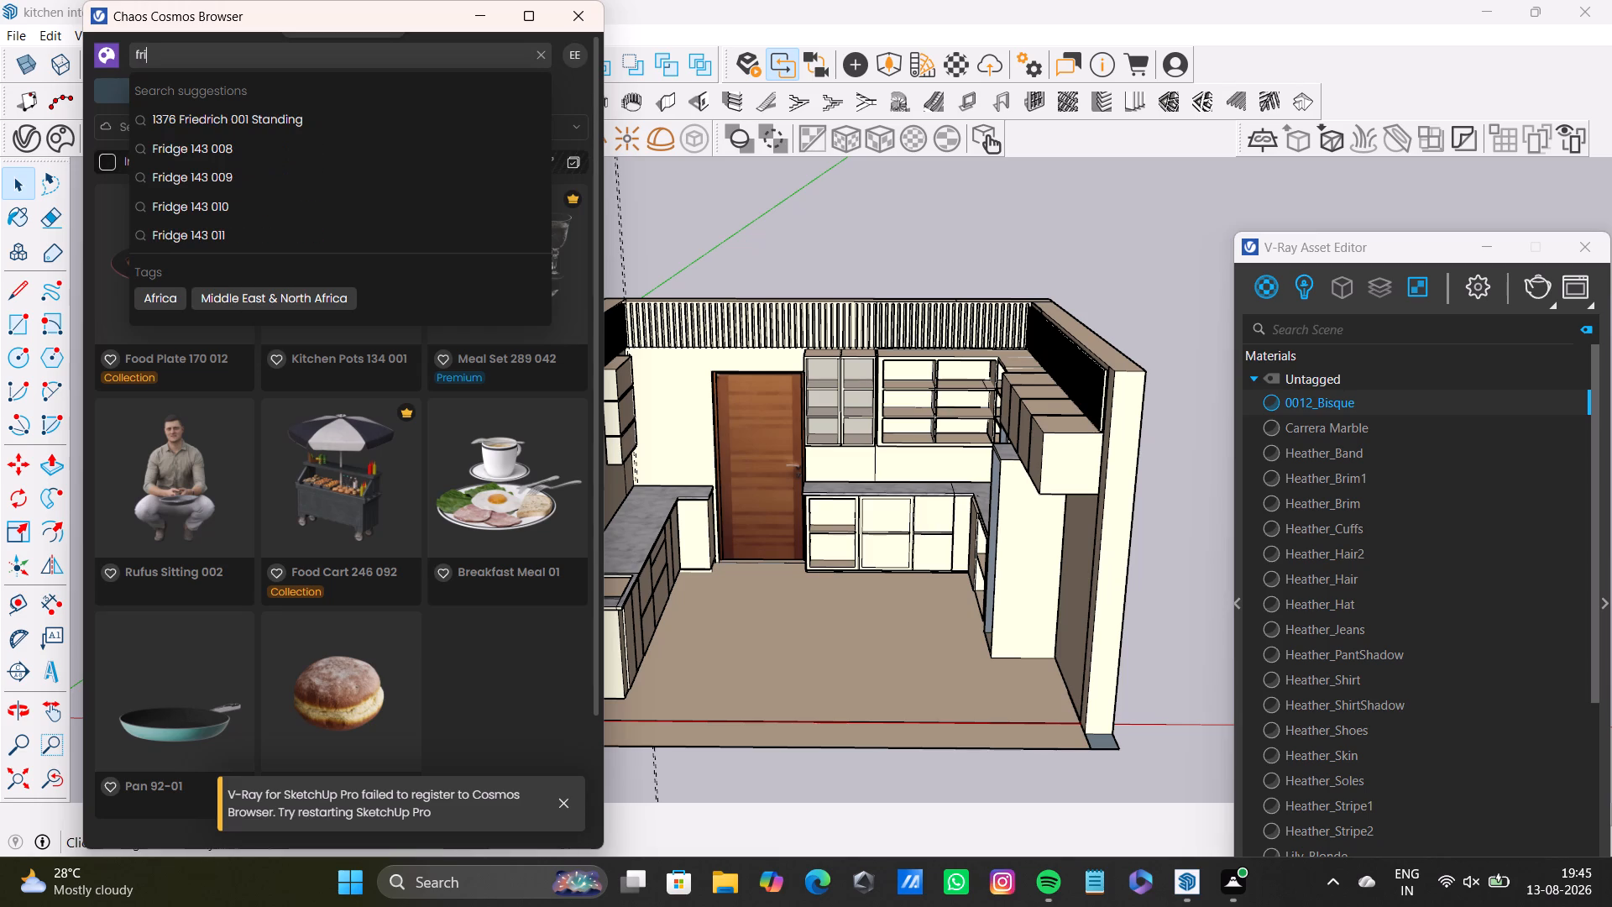
pyautogui.press('d')
pyautogui.write('GE')
pyautogui.press('space')
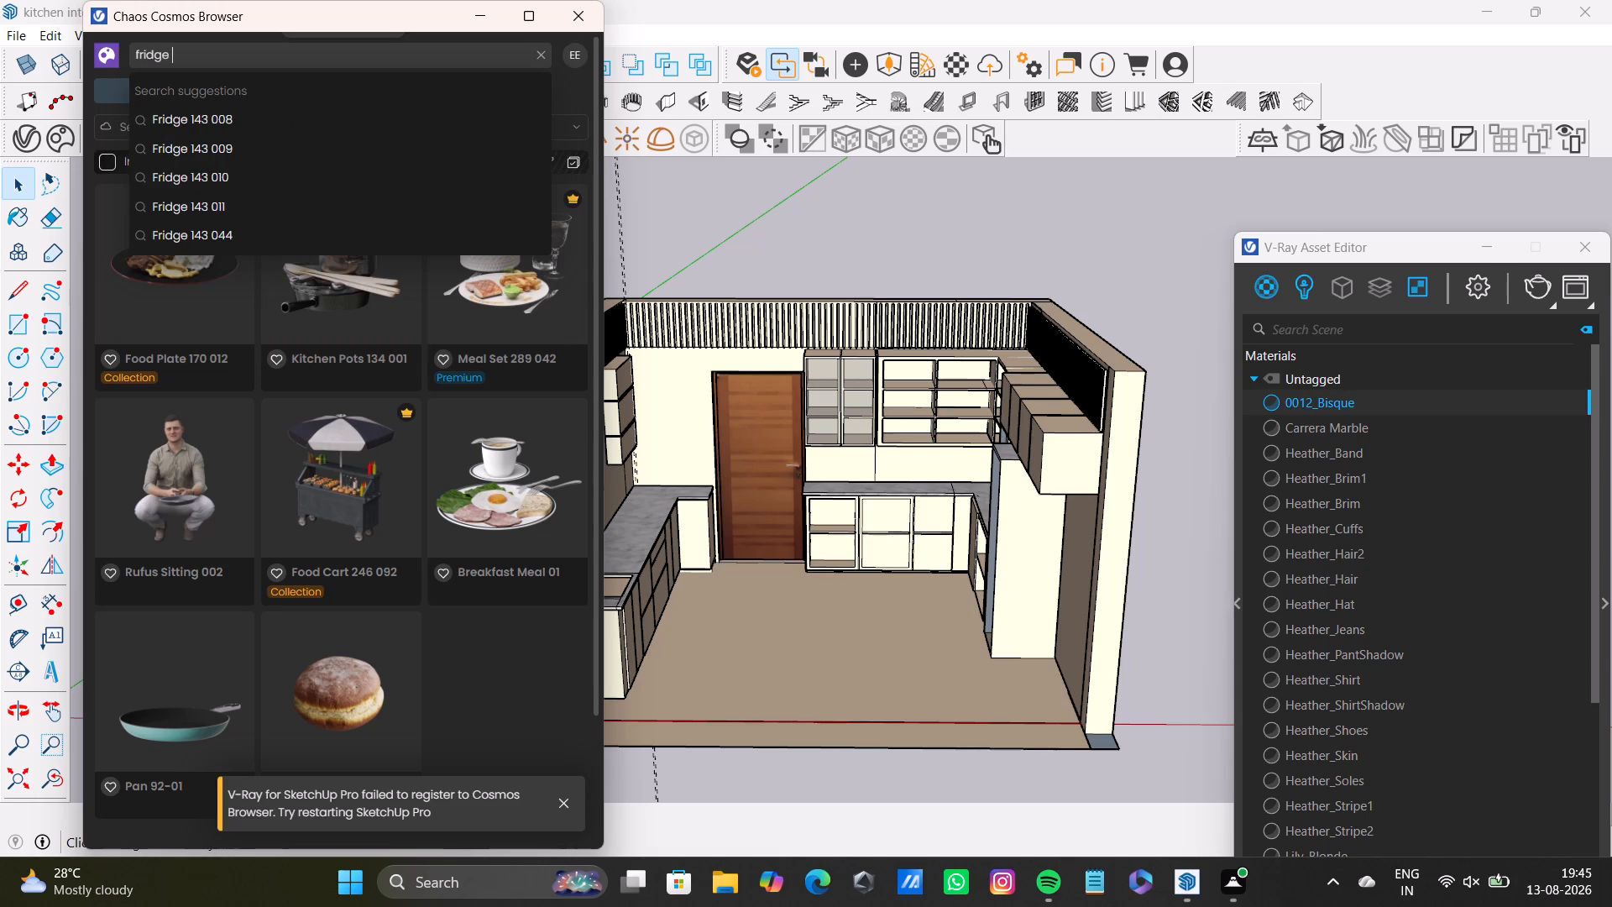
pyautogui.press('Return')
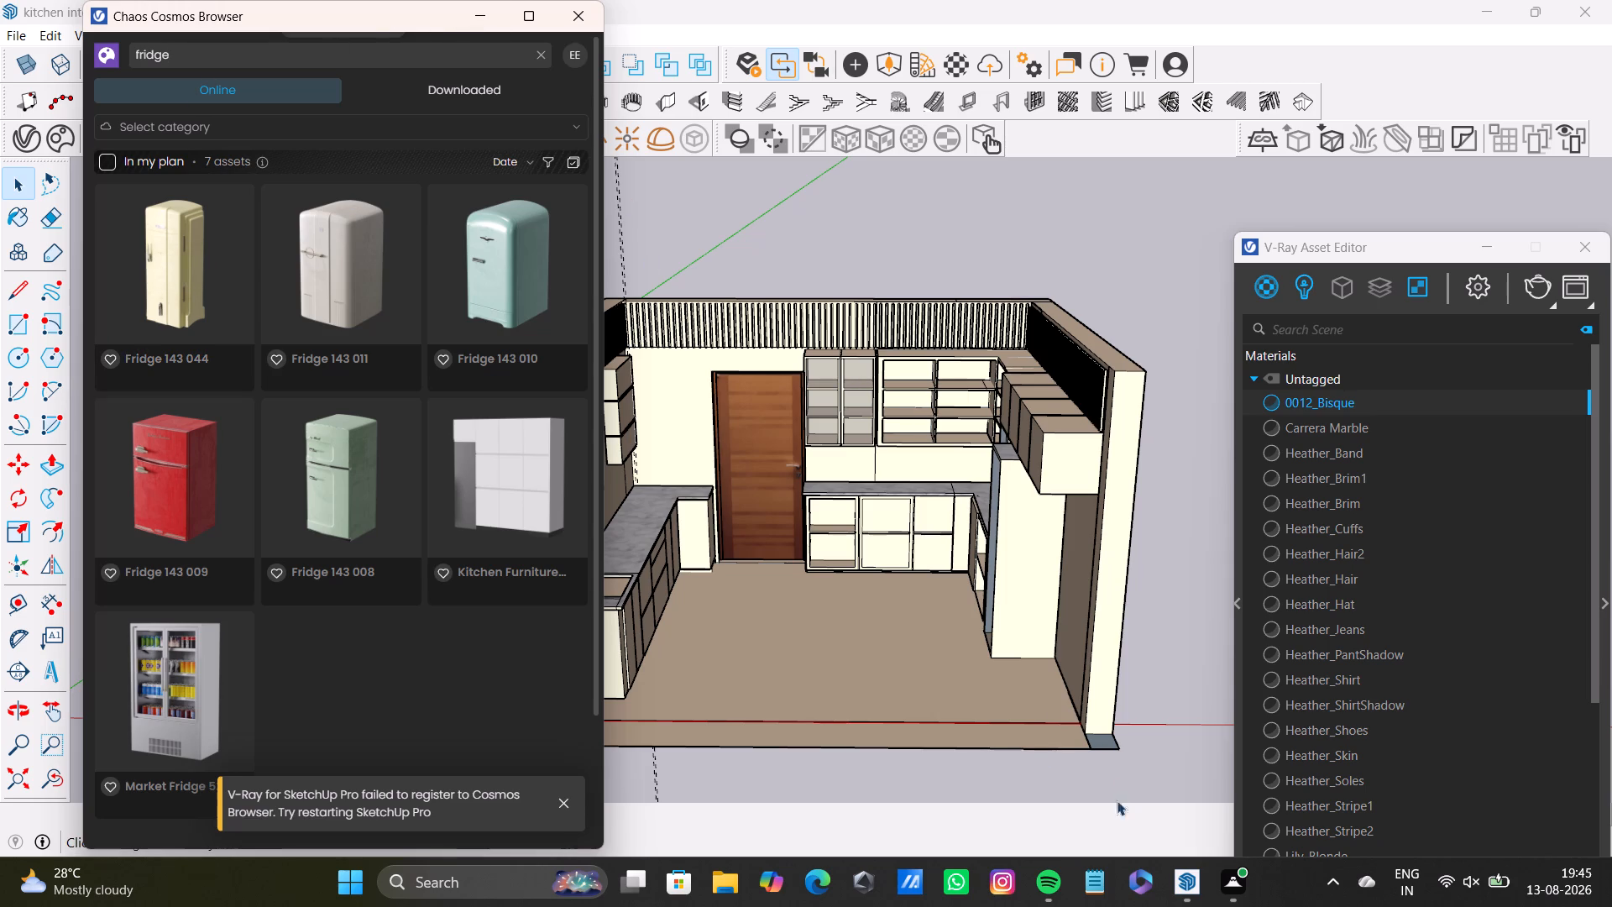
# Minimize the Chaos Cosmos Browser and bring up the previews of the open SketchUp windows.
pyautogui.click(487, 26)
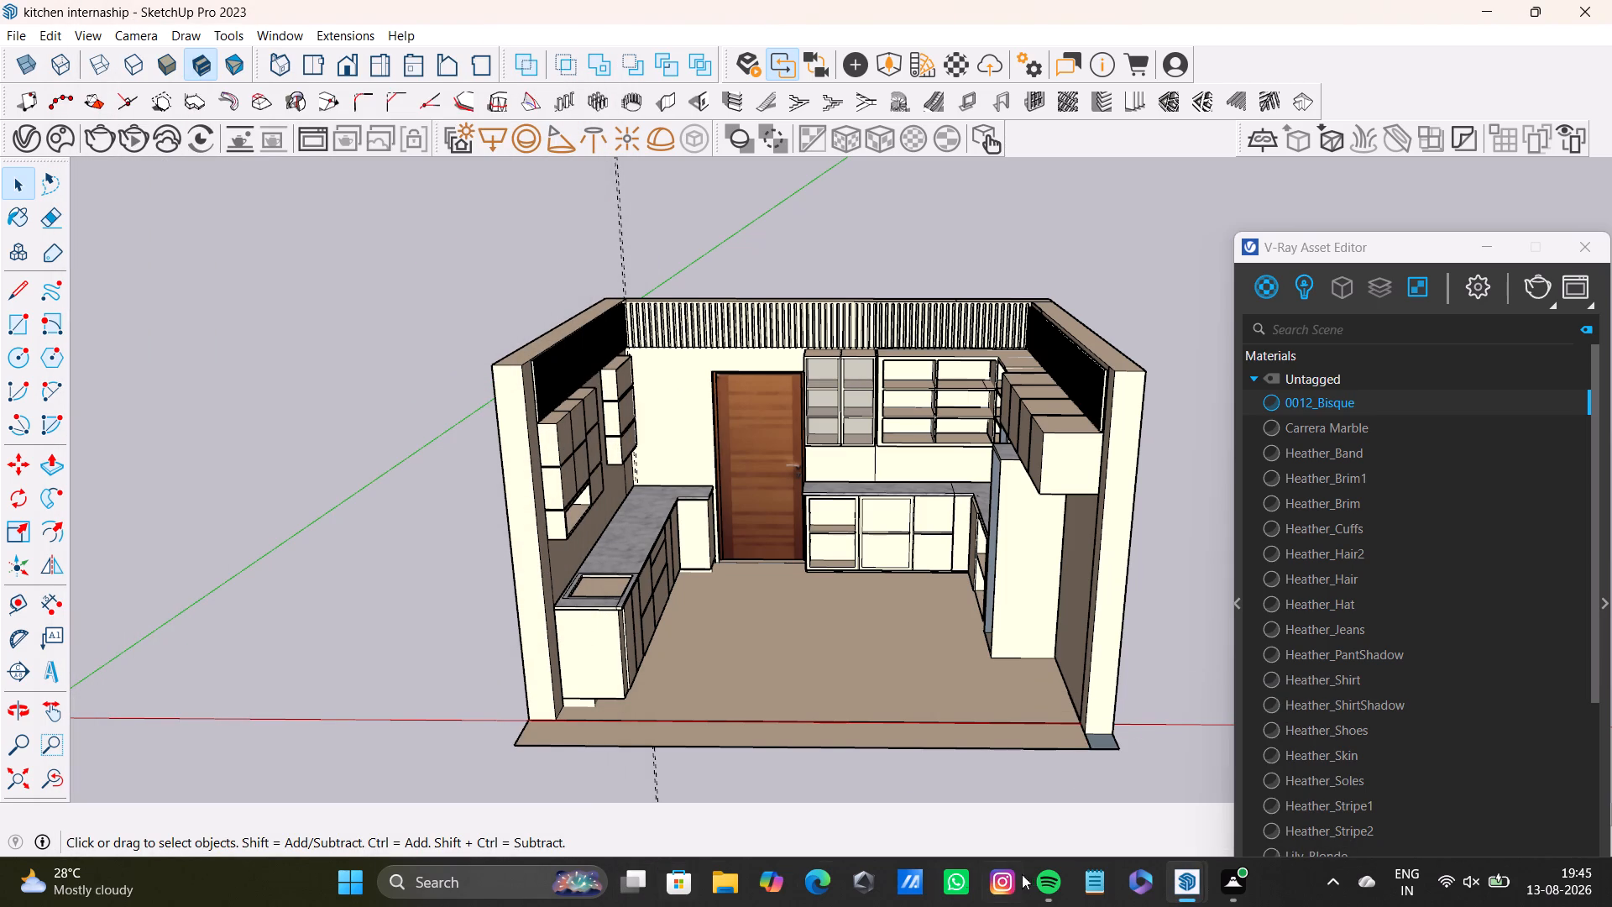
pyautogui.click(1185, 878)
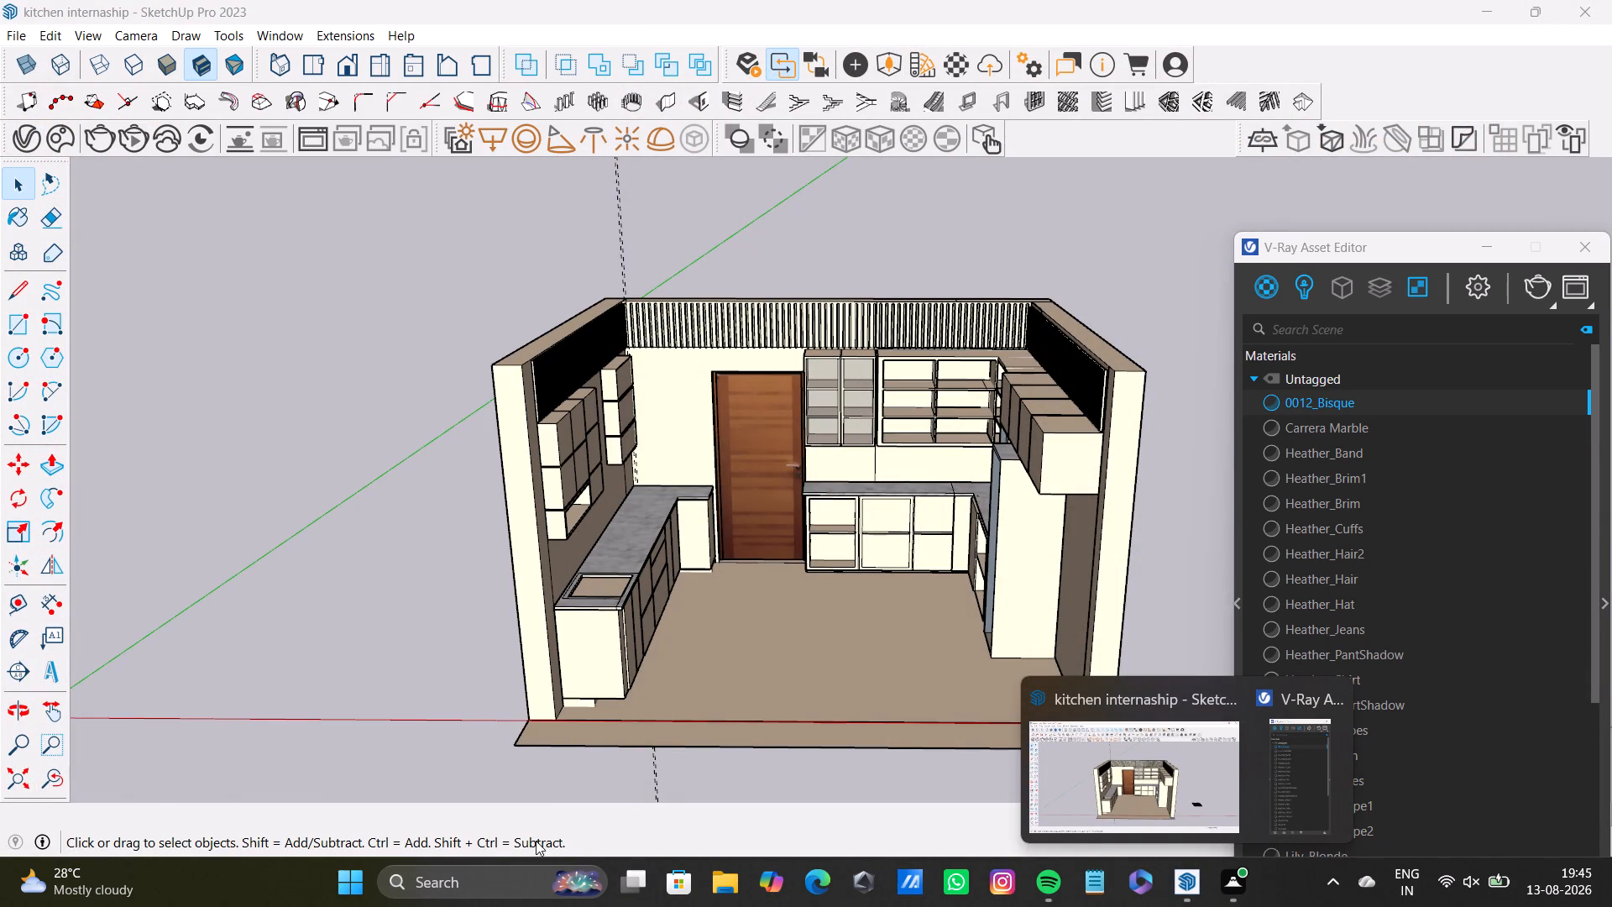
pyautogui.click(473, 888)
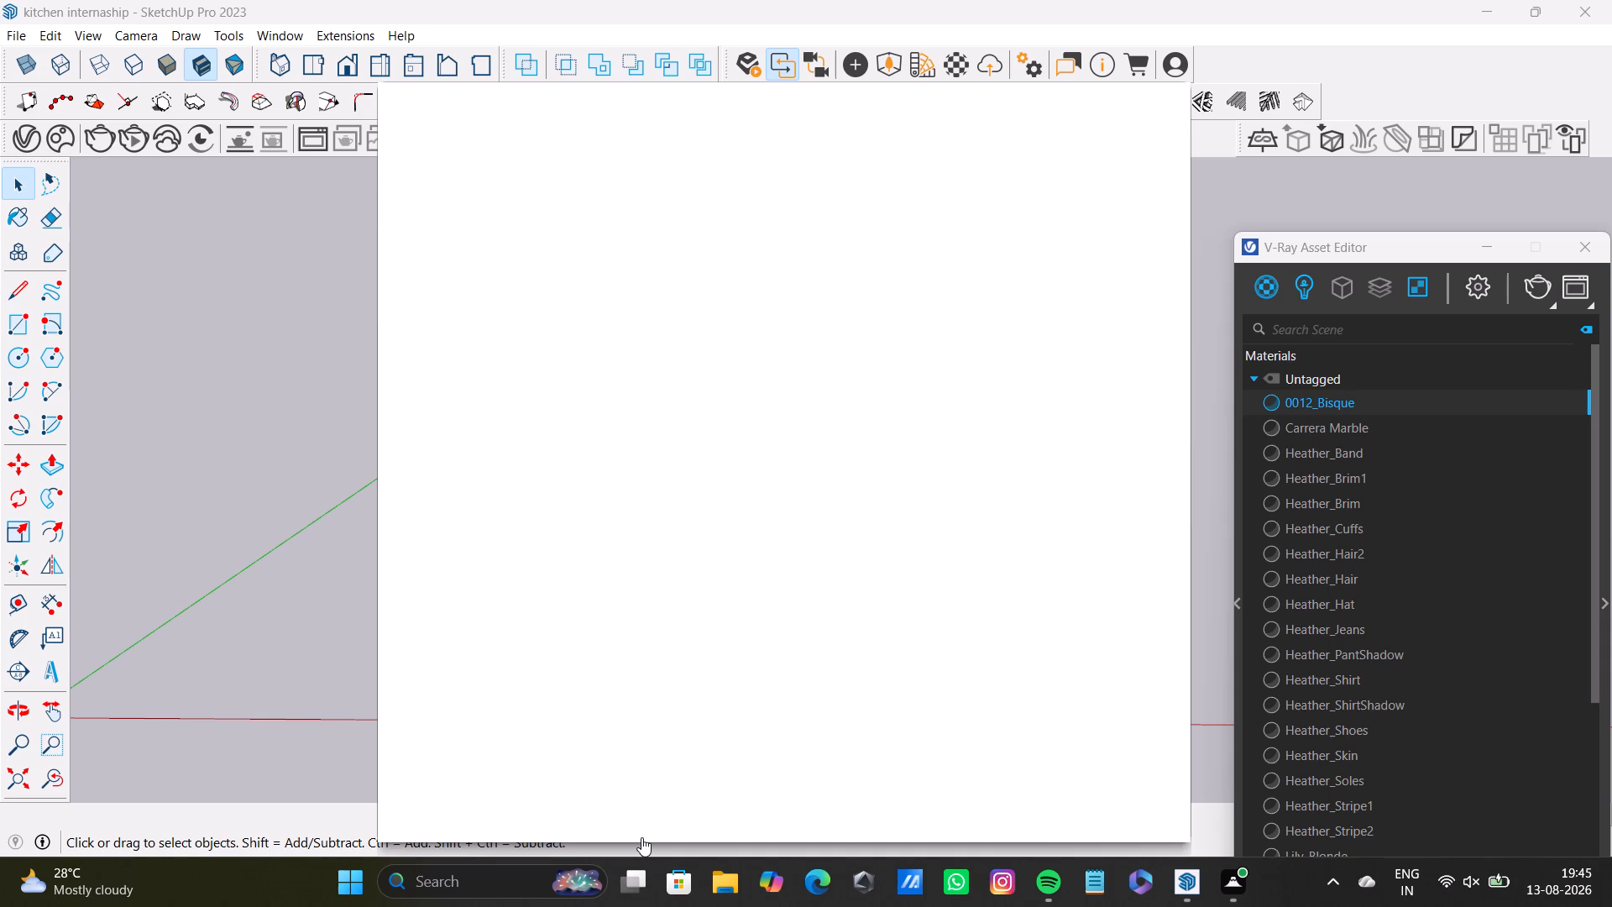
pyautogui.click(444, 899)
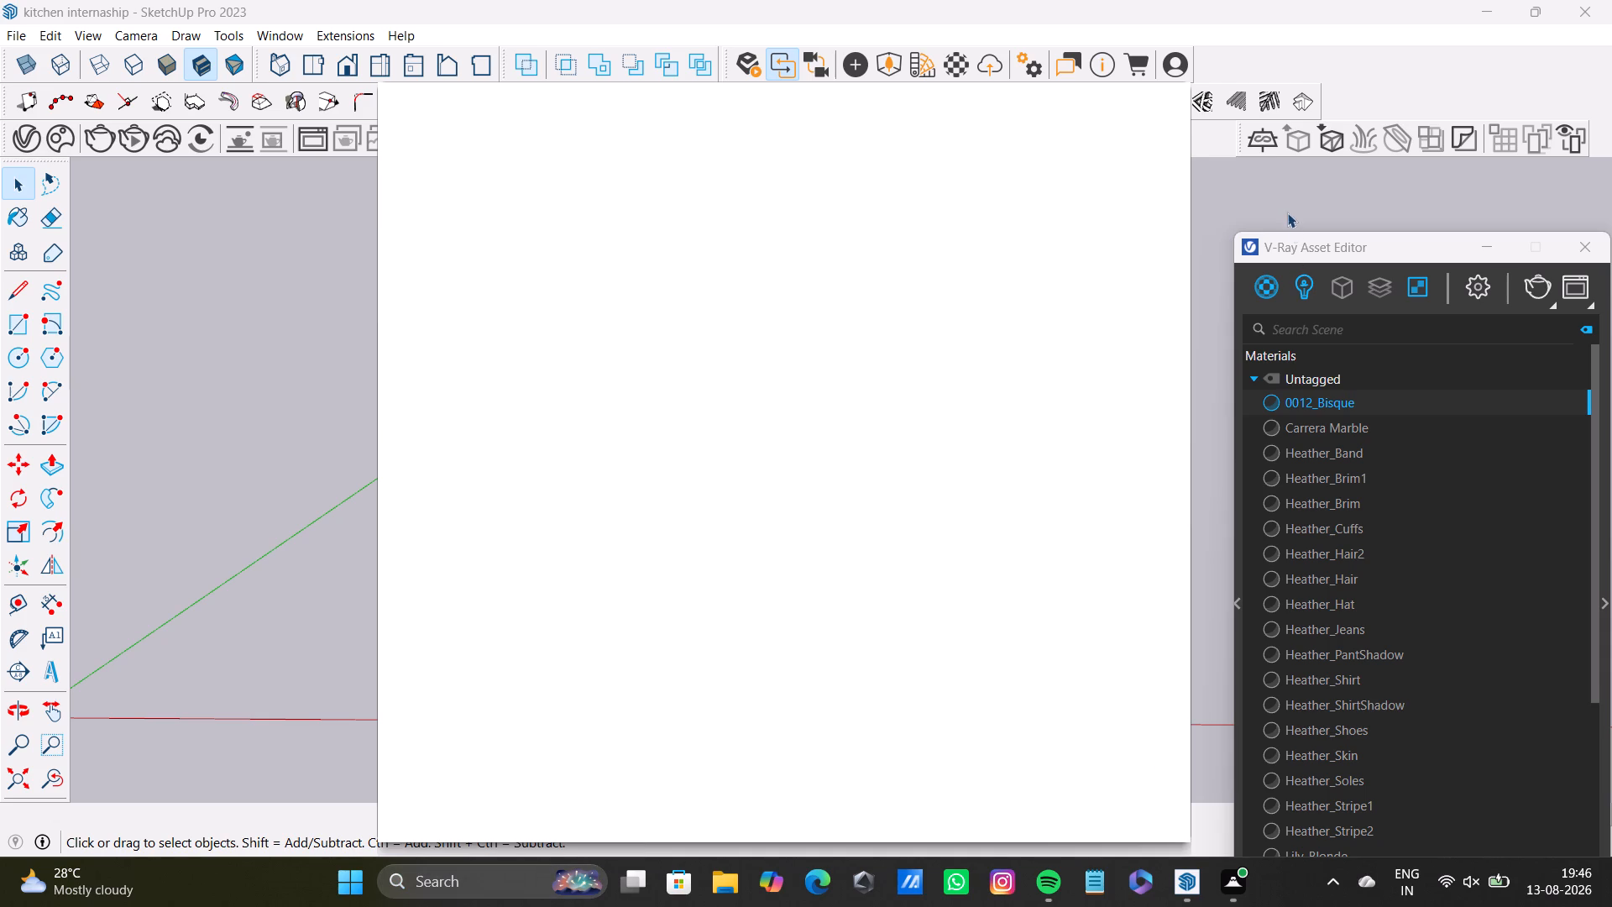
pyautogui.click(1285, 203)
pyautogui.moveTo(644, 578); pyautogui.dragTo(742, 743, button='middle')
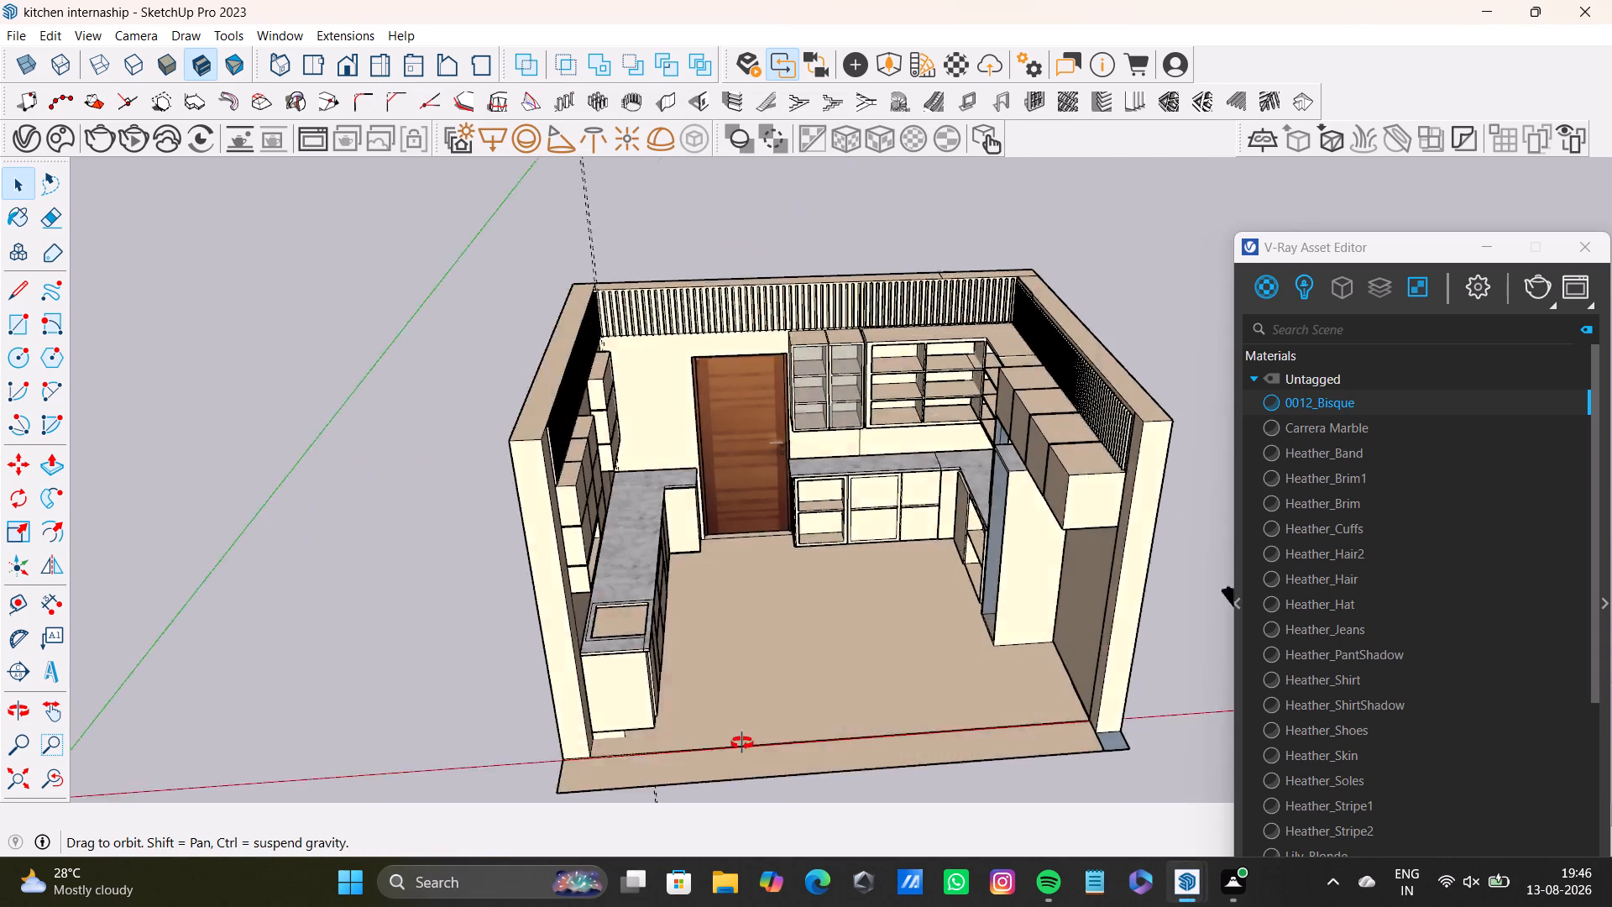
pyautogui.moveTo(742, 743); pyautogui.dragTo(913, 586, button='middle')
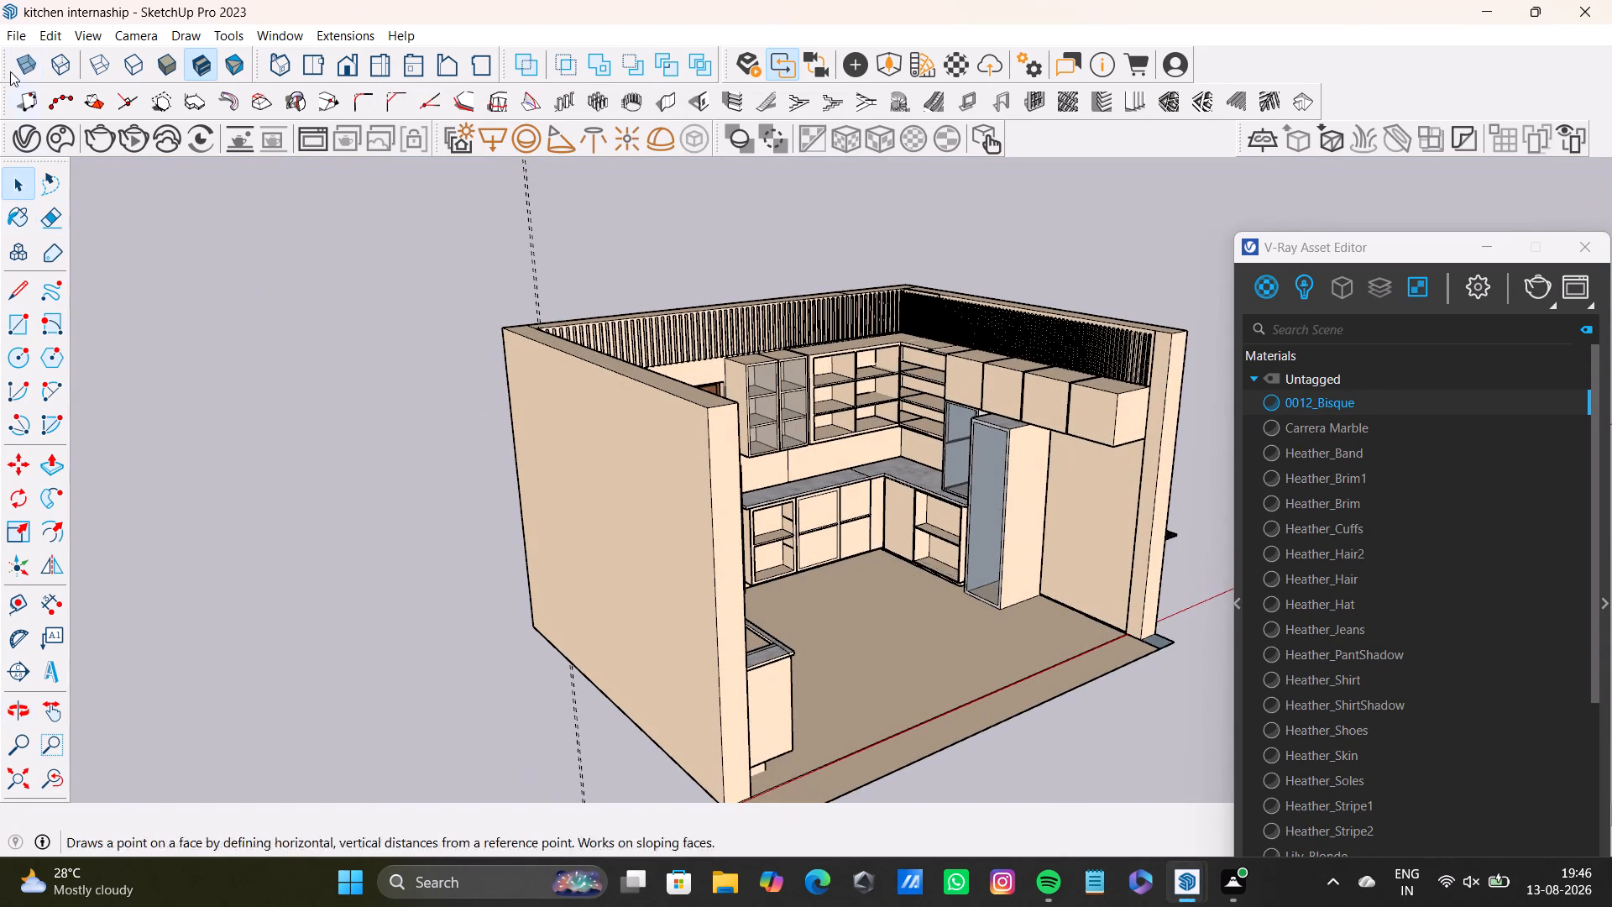
# Look through the Downloads folder for a model to import into the kitchen, and leave without importing one.
pyautogui.click(16, 34)
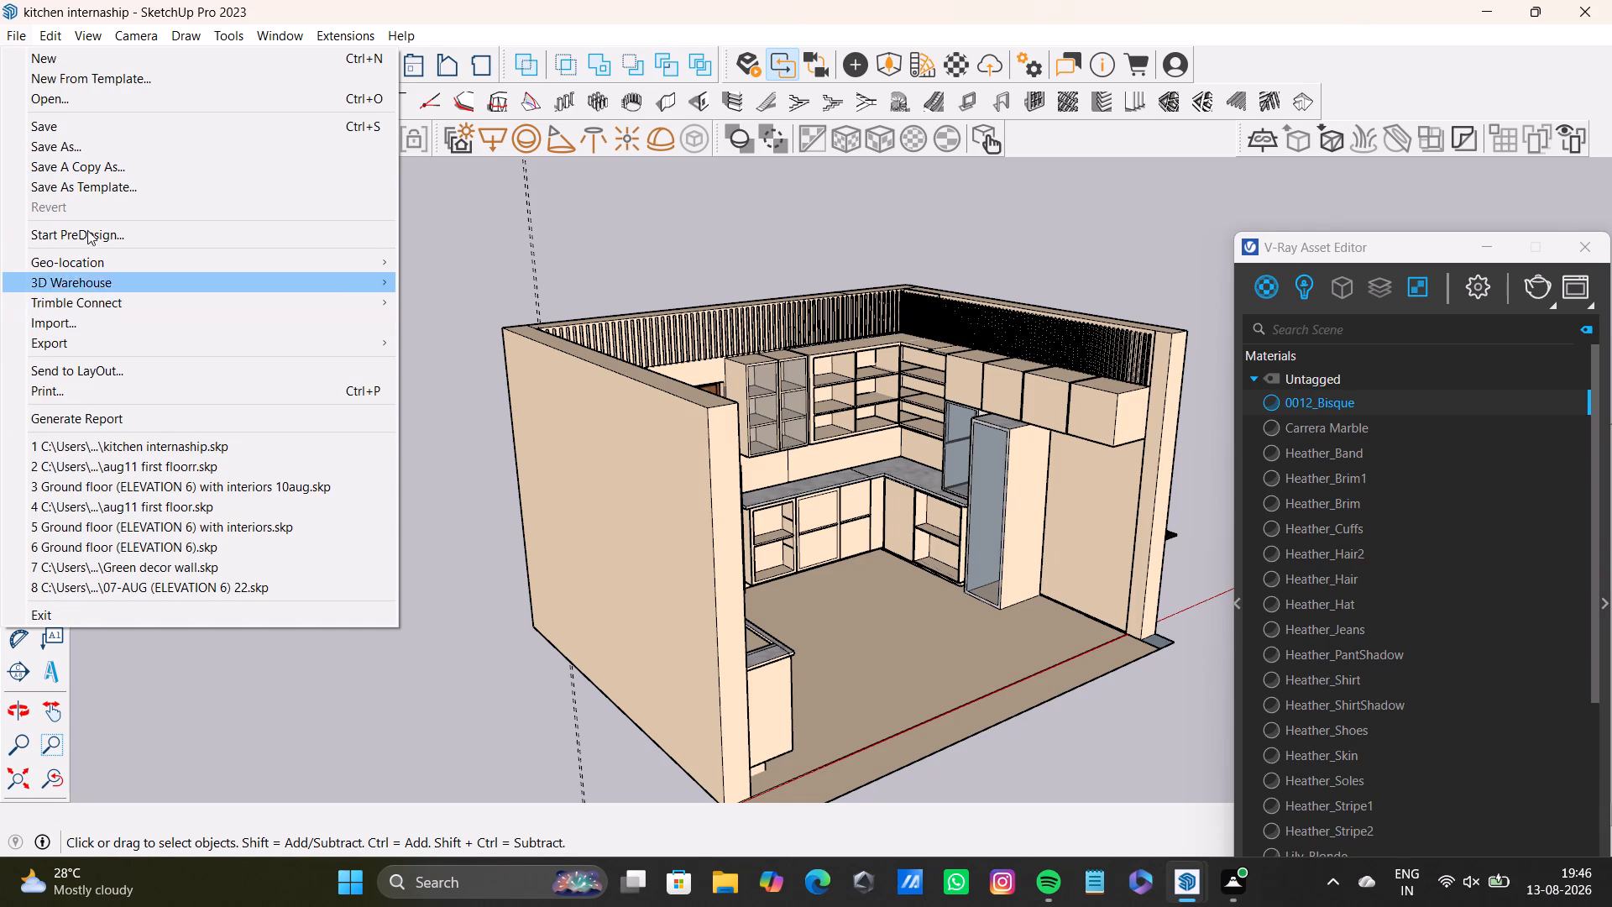
pyautogui.click(97, 328)
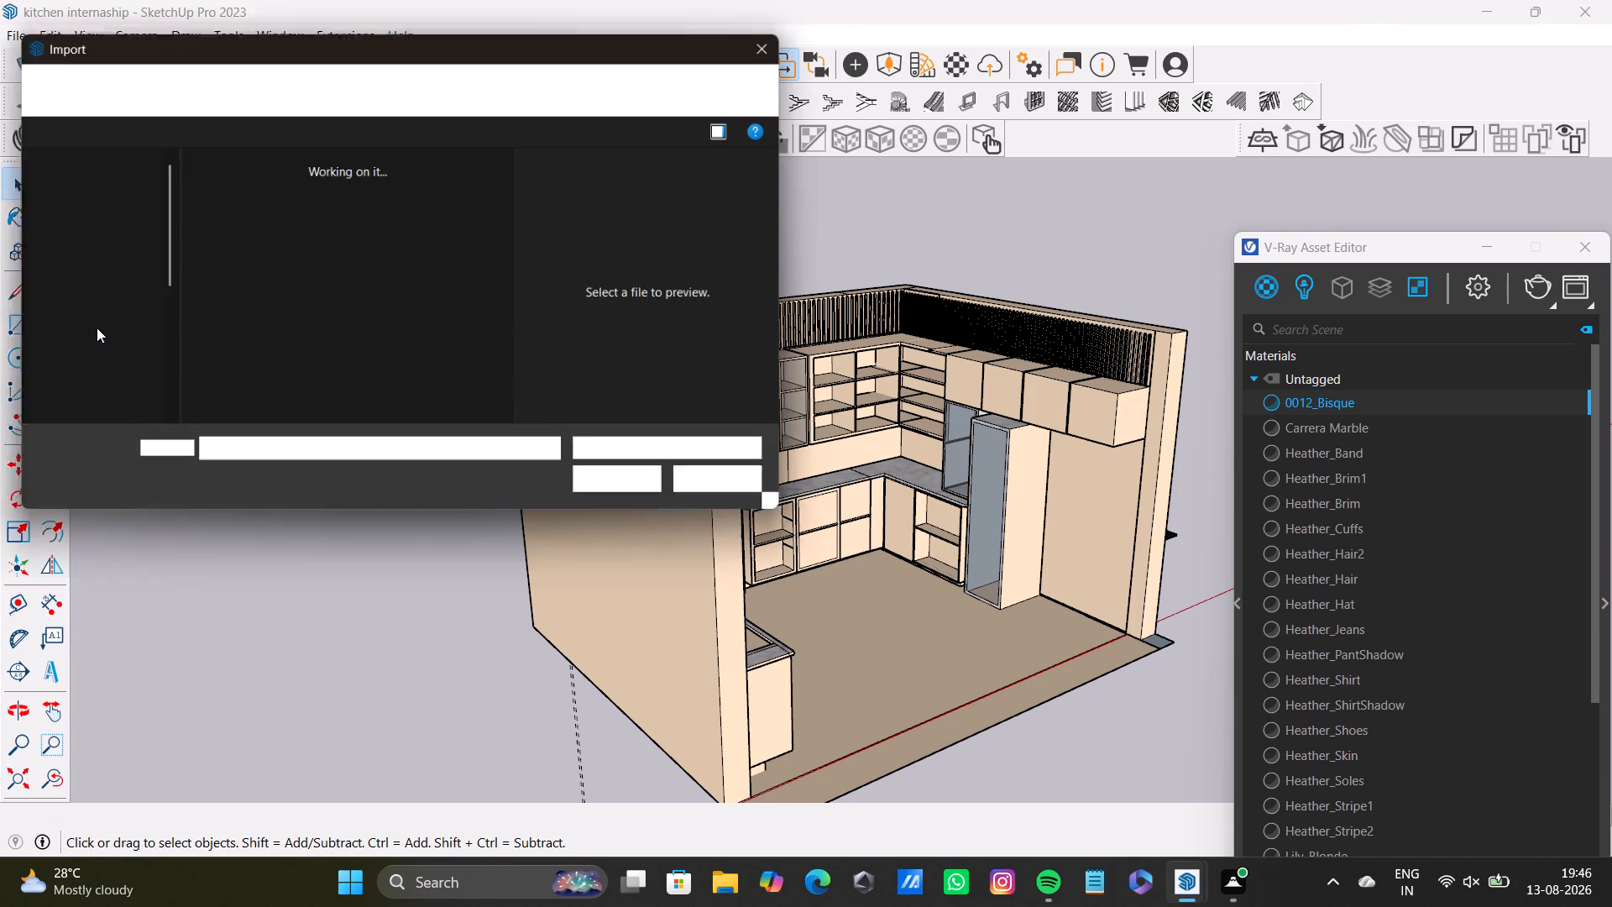
pyautogui.scroll(-15, 308, 226)
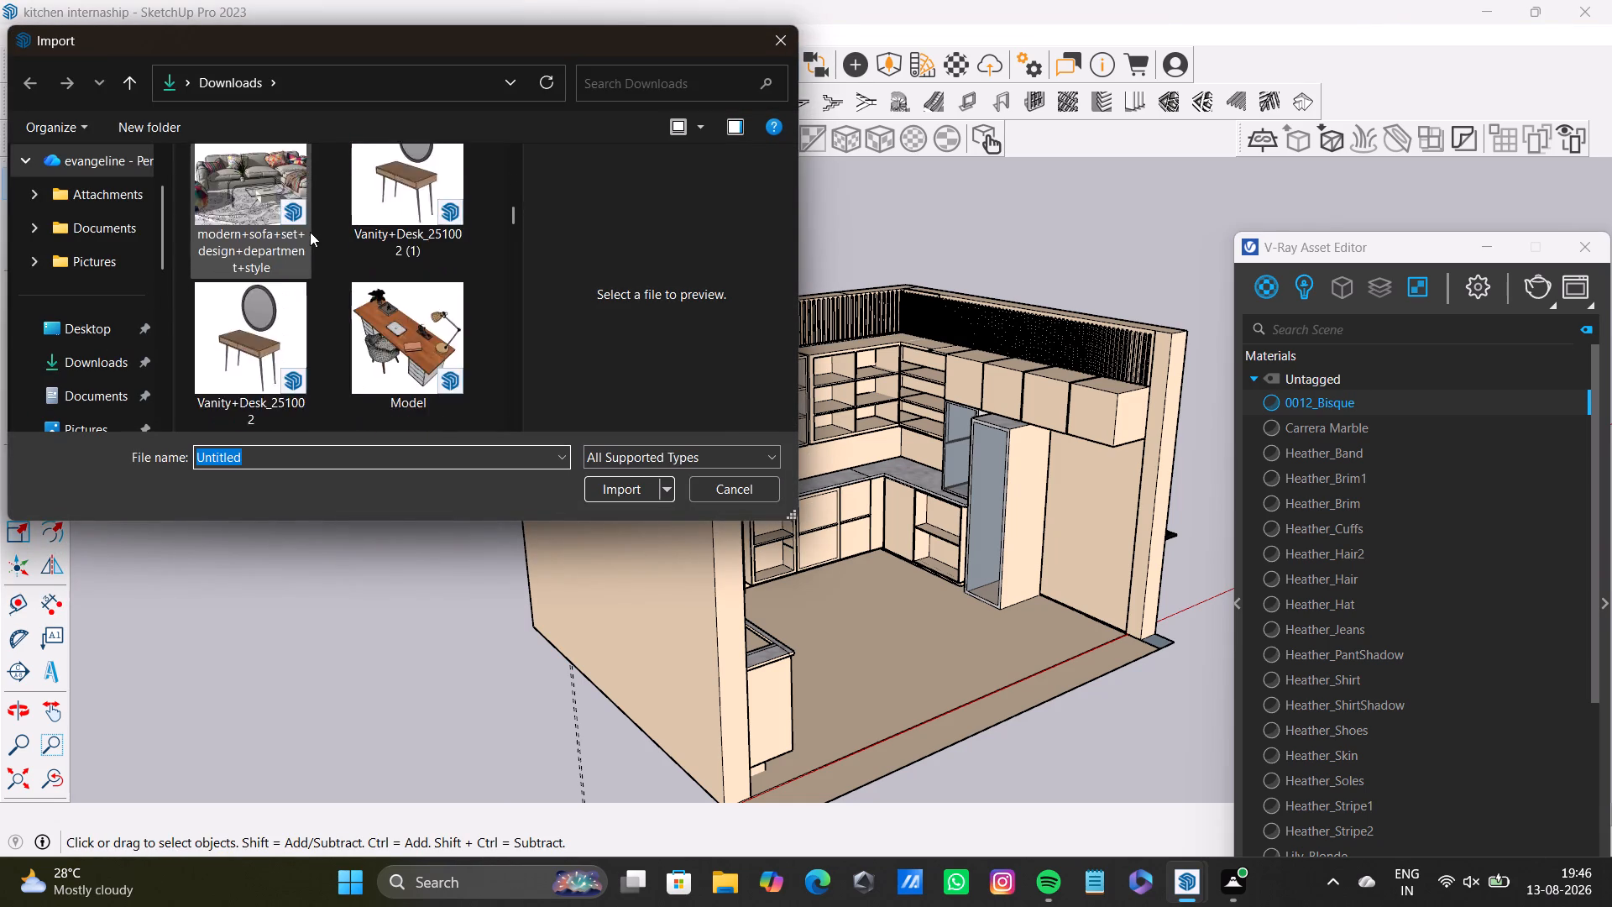
pyautogui.scroll(-18, 310, 232)
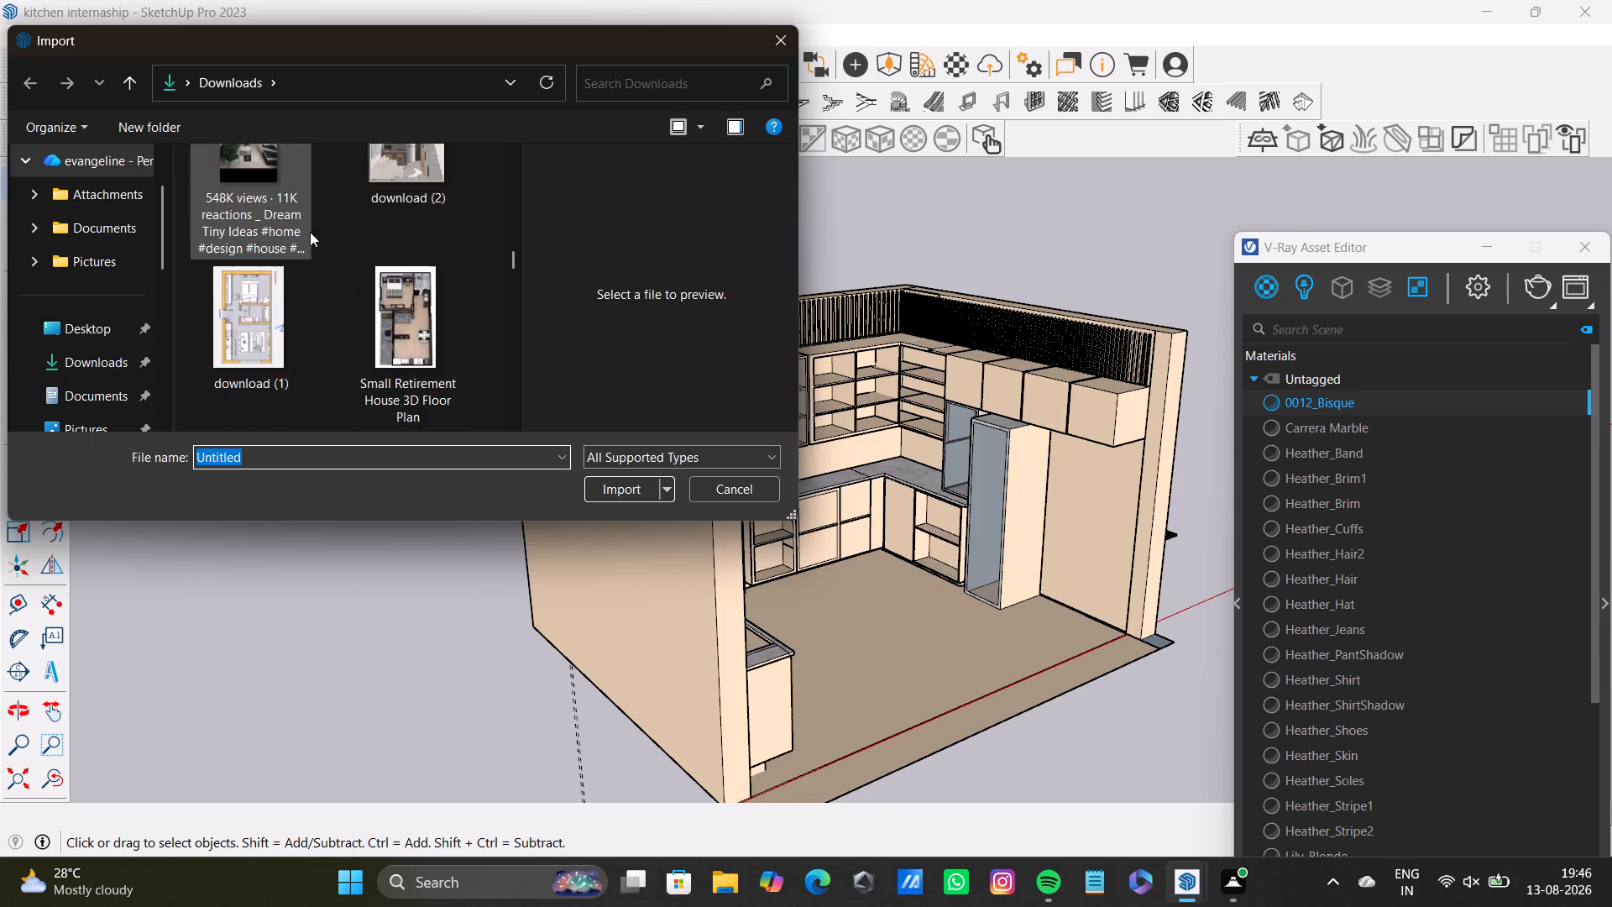
pyautogui.scroll(-4, 310, 232)
pyautogui.scroll(-20, 310, 232)
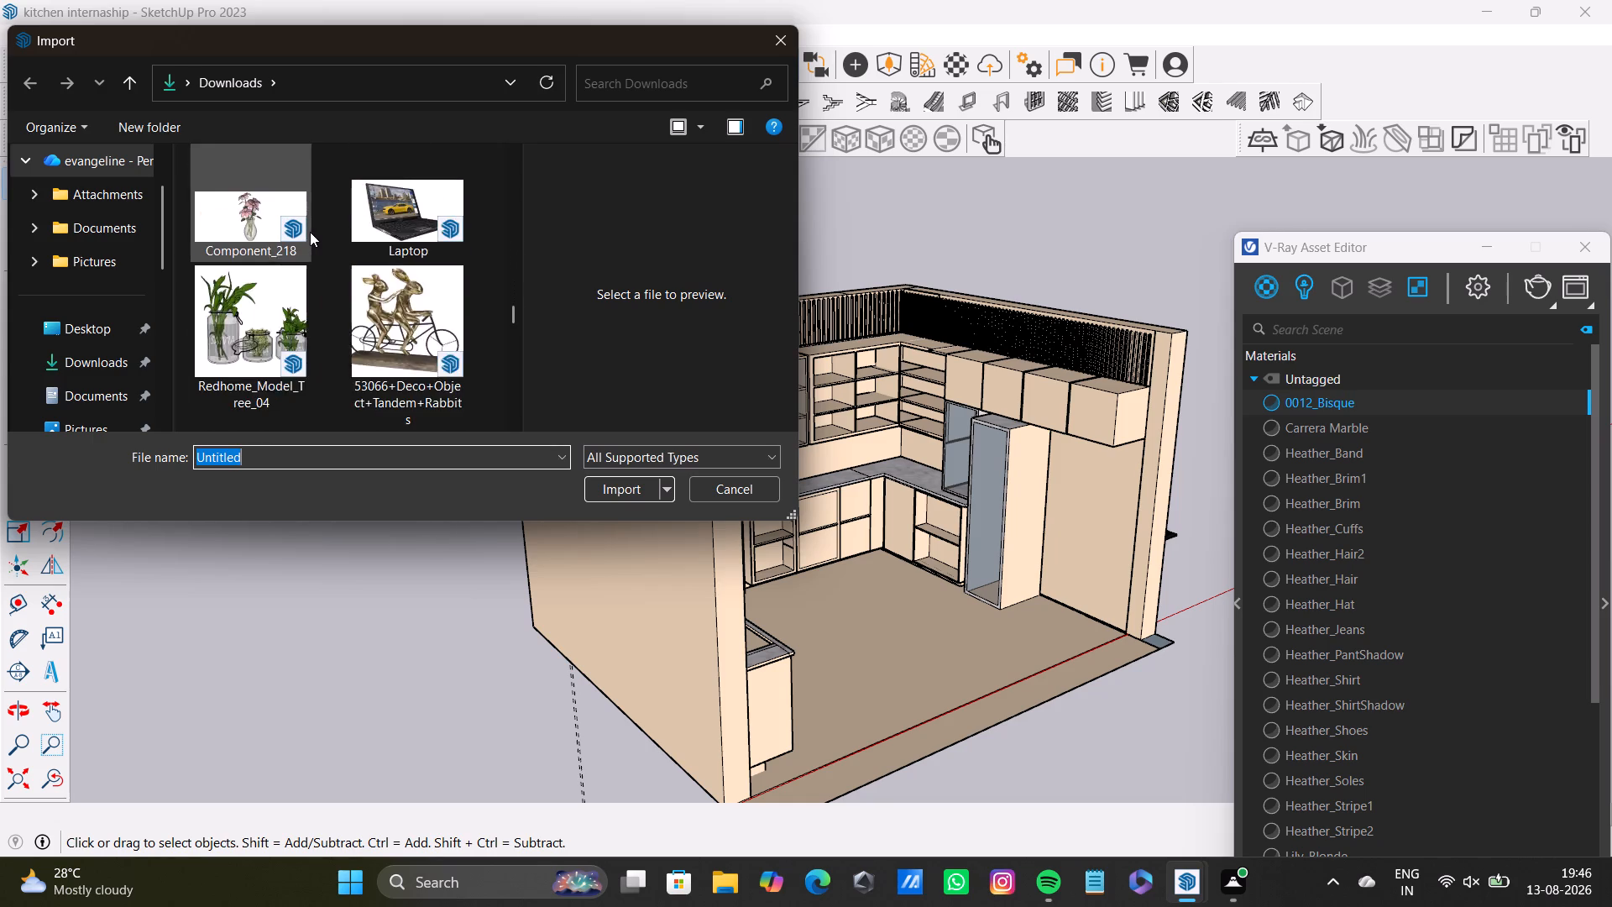
pyautogui.scroll(-18, 310, 232)
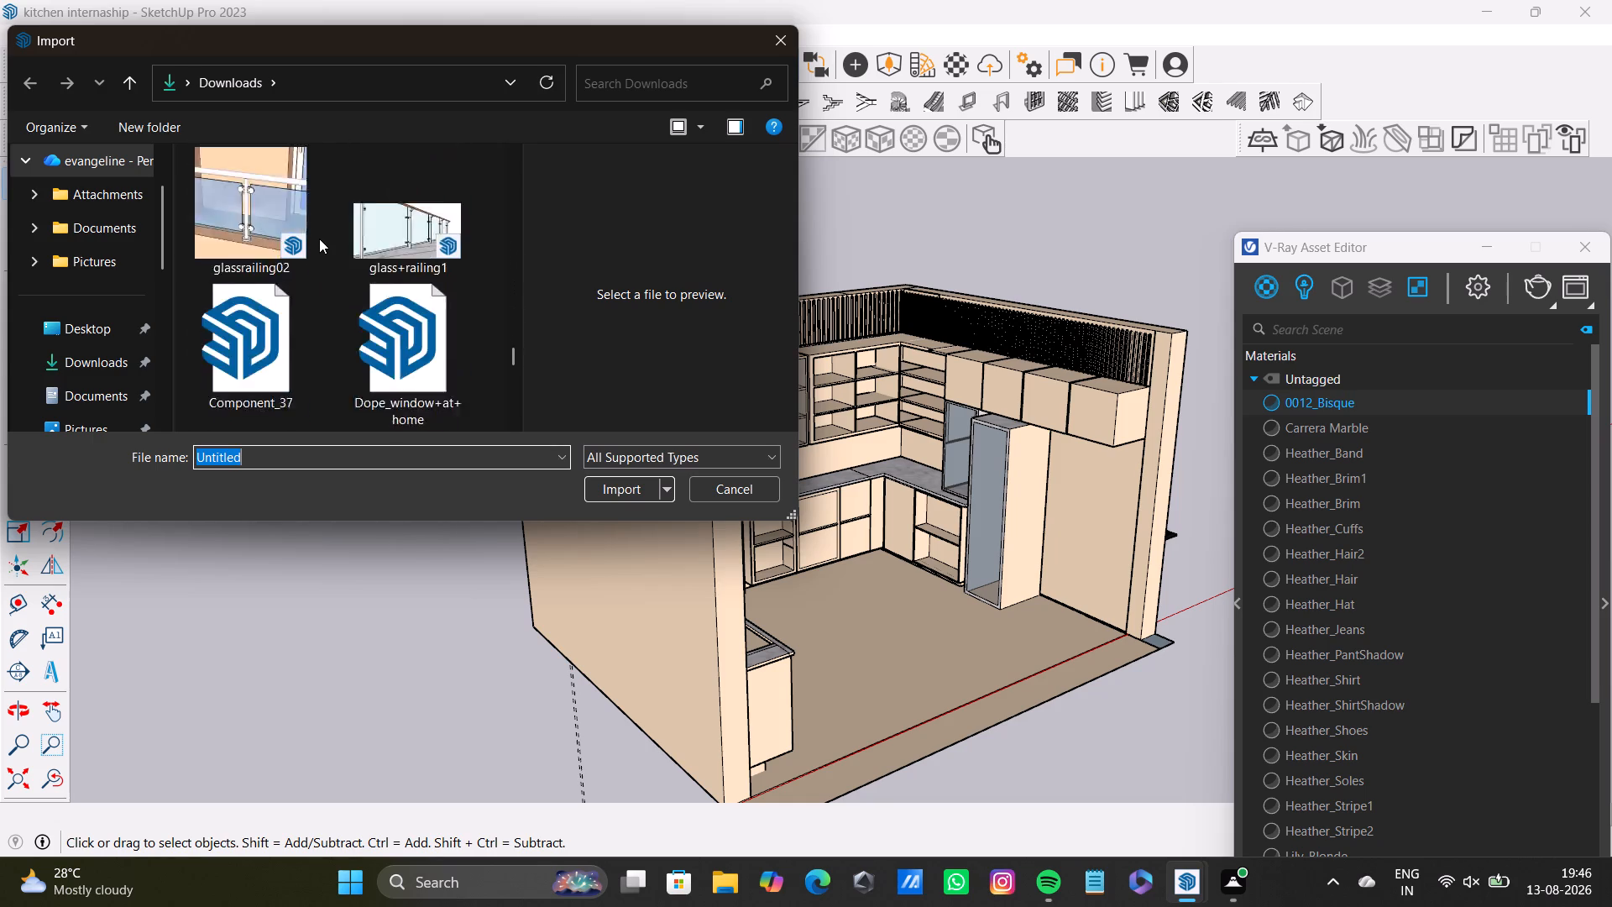
pyautogui.scroll(-12, 319, 239)
pyautogui.scroll(10, 319, 239)
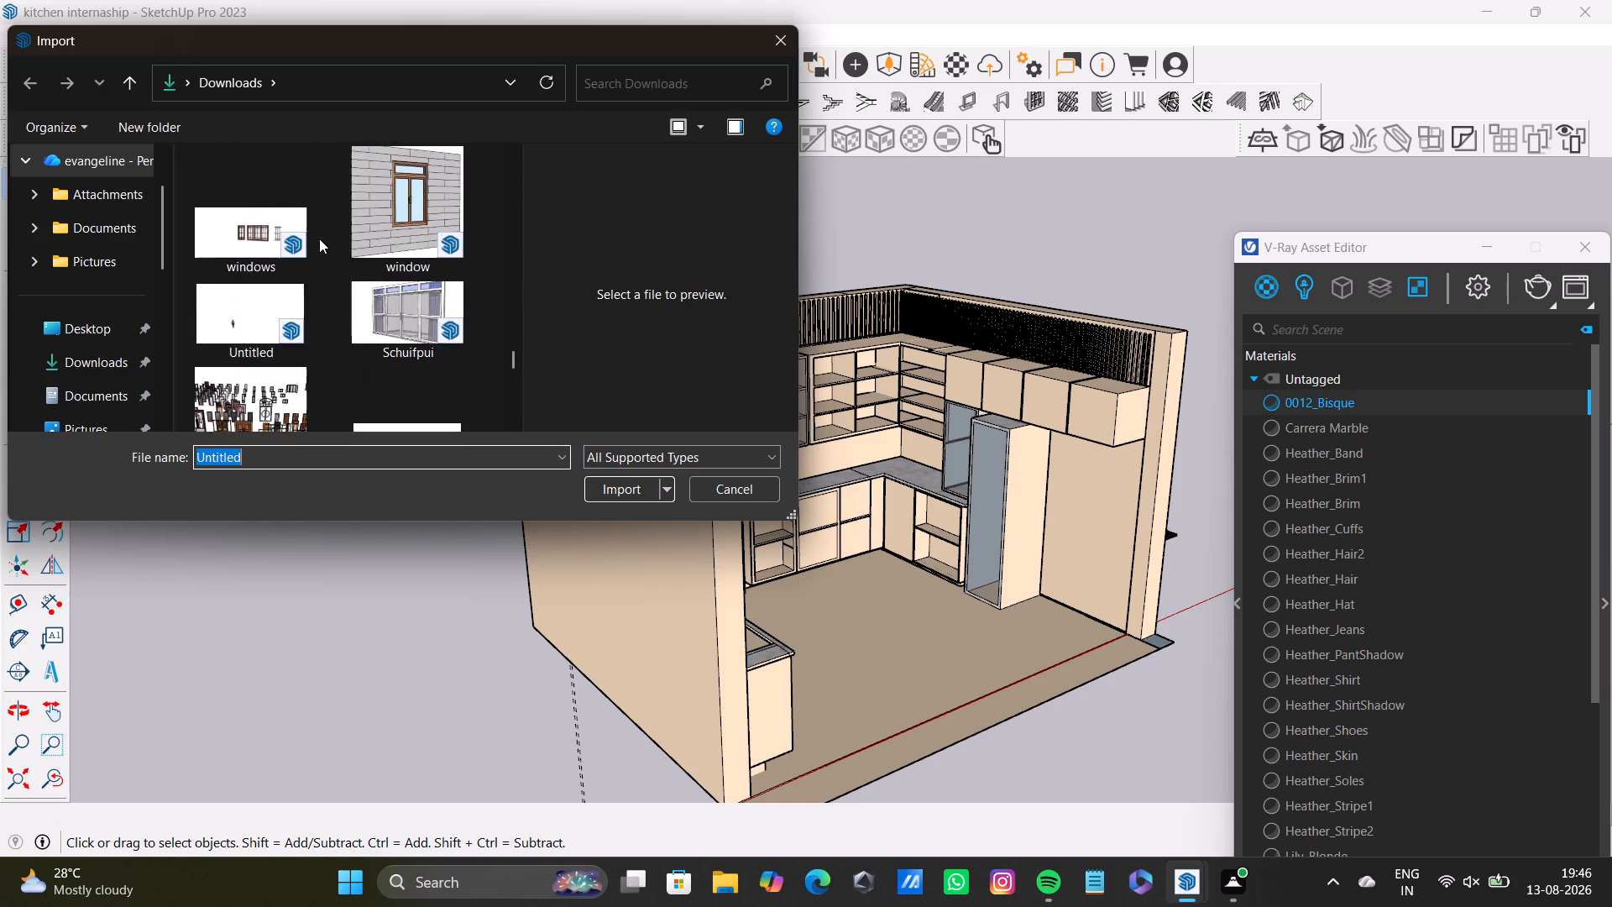
pyautogui.scroll(15, 319, 239)
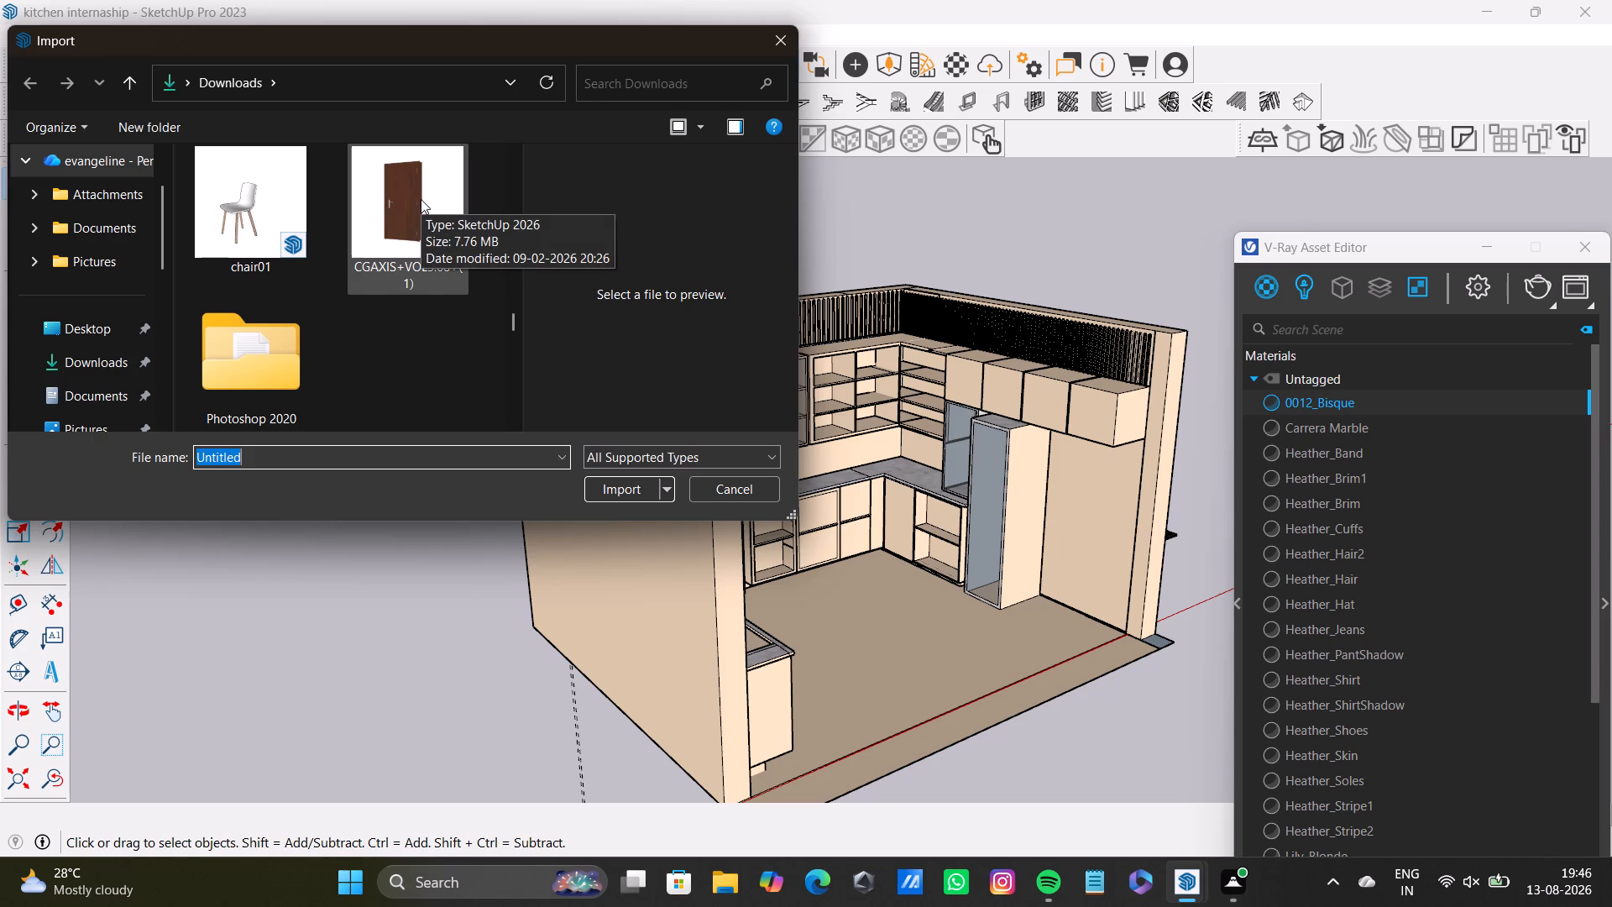
pyautogui.click(794, 46)
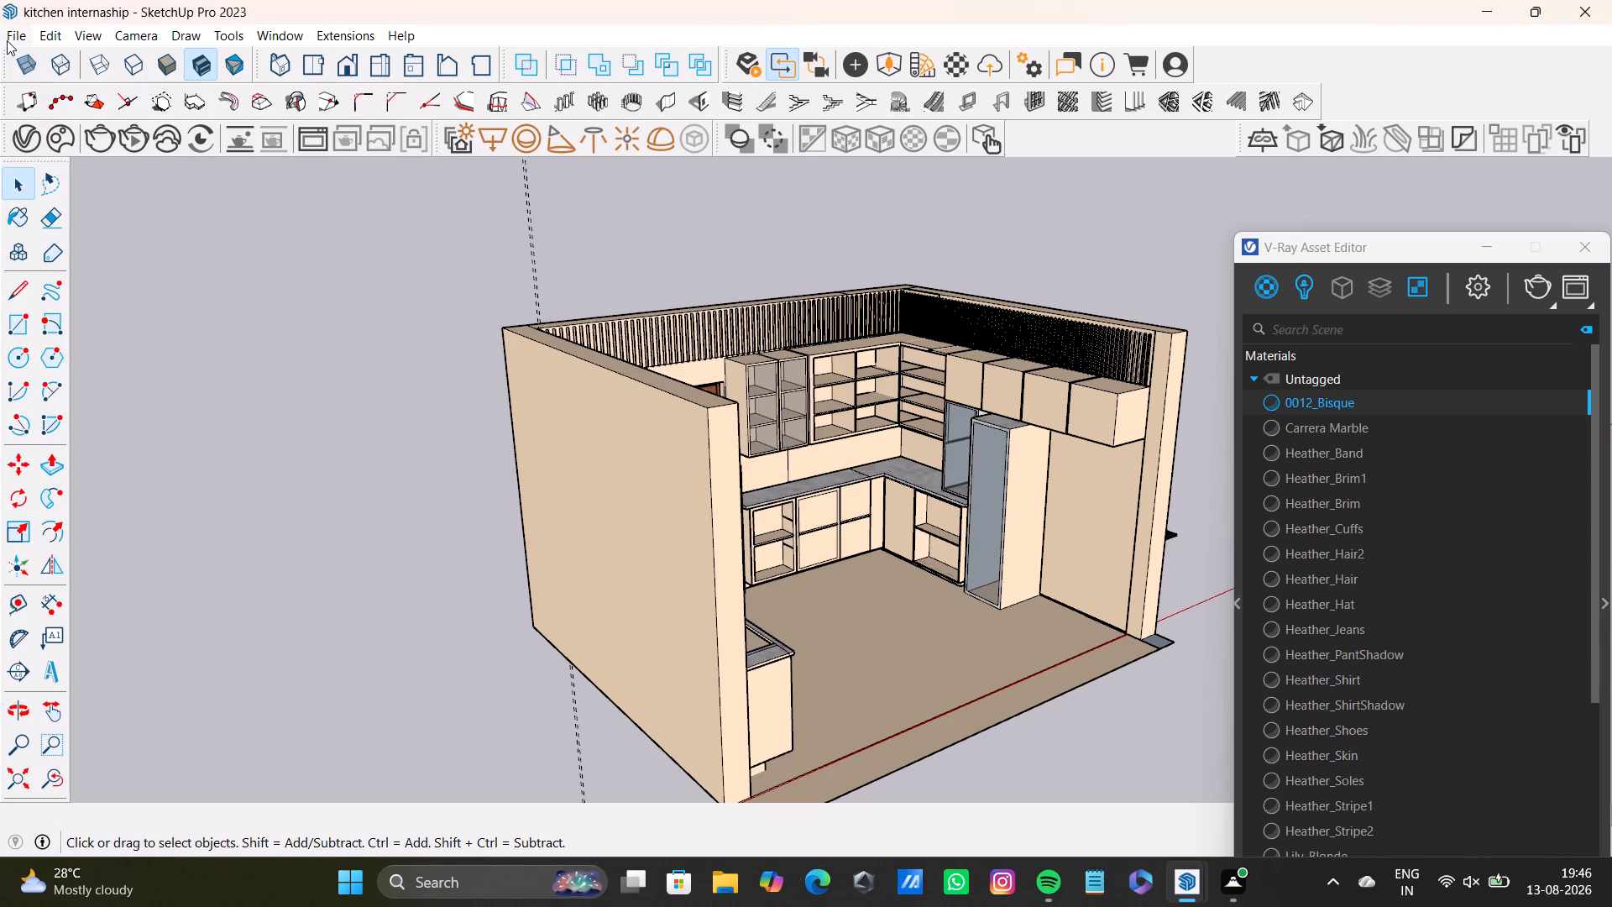
pyautogui.click(7, 40)
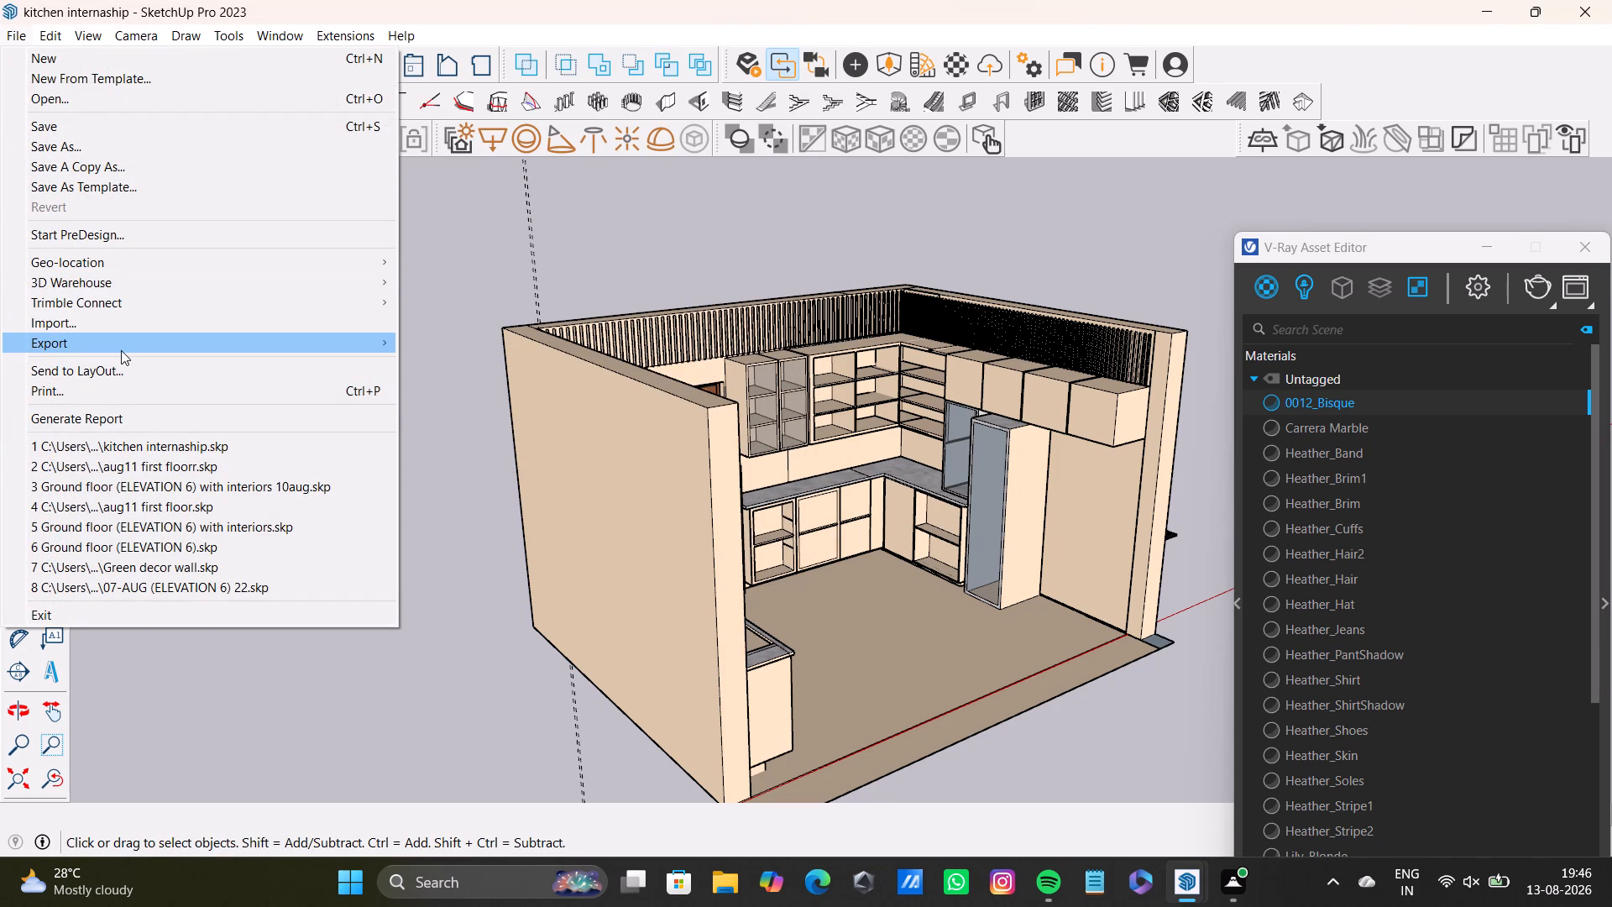
pyautogui.click(410, 258)
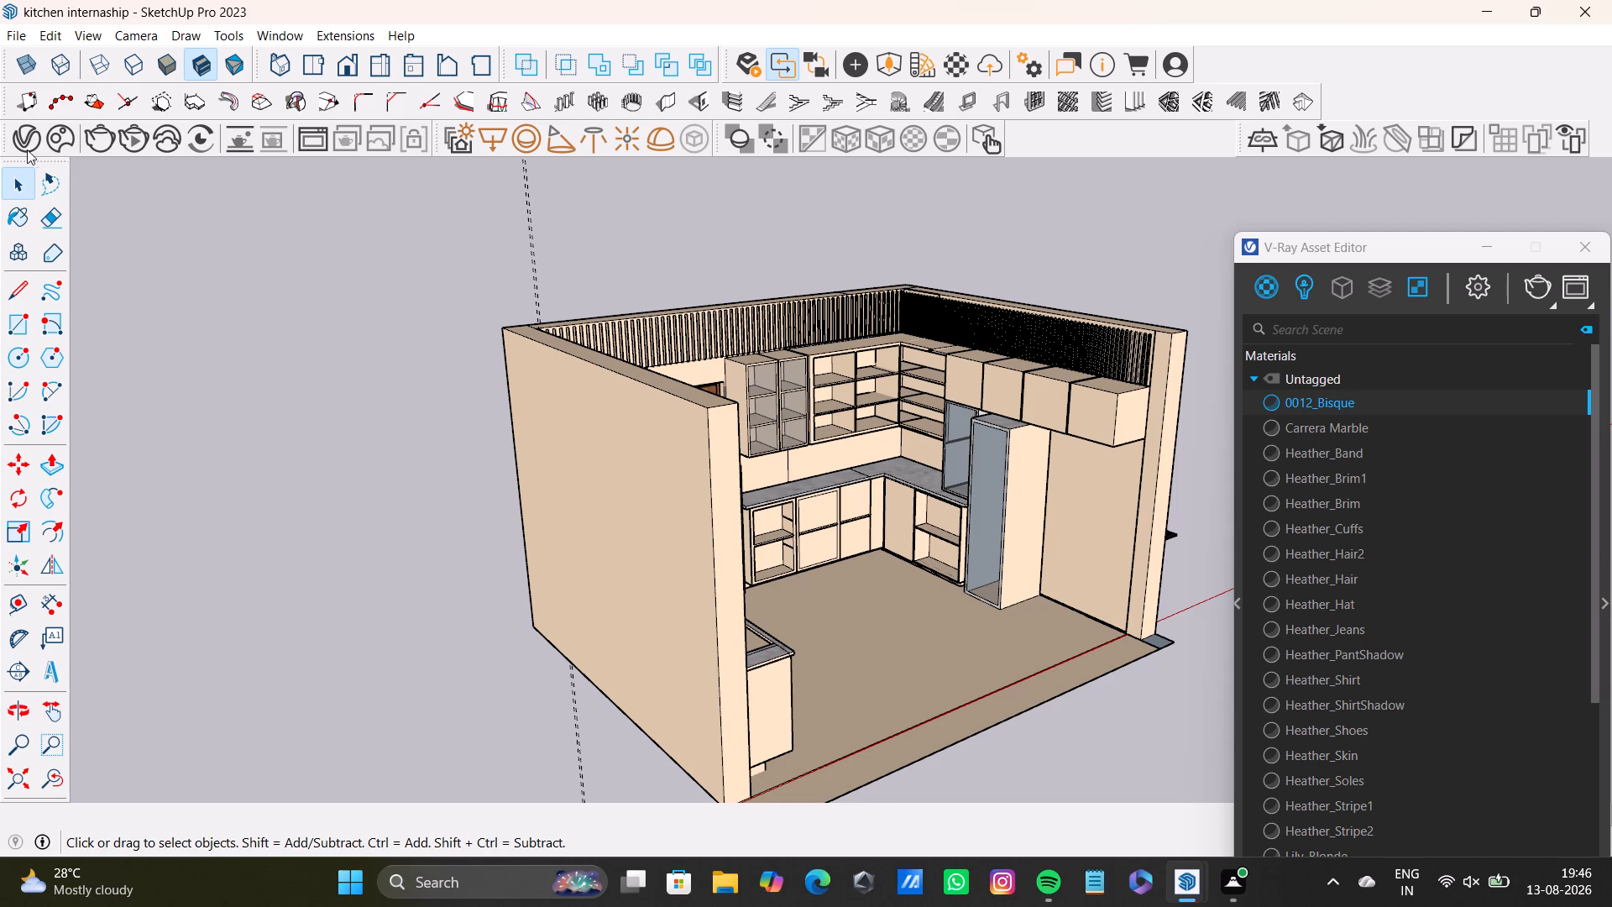
# Reopen the Chaos Cosmos Browser and download the Fridge 143 044 model.
pyautogui.click(15, 141)
pyautogui.click(52, 130)
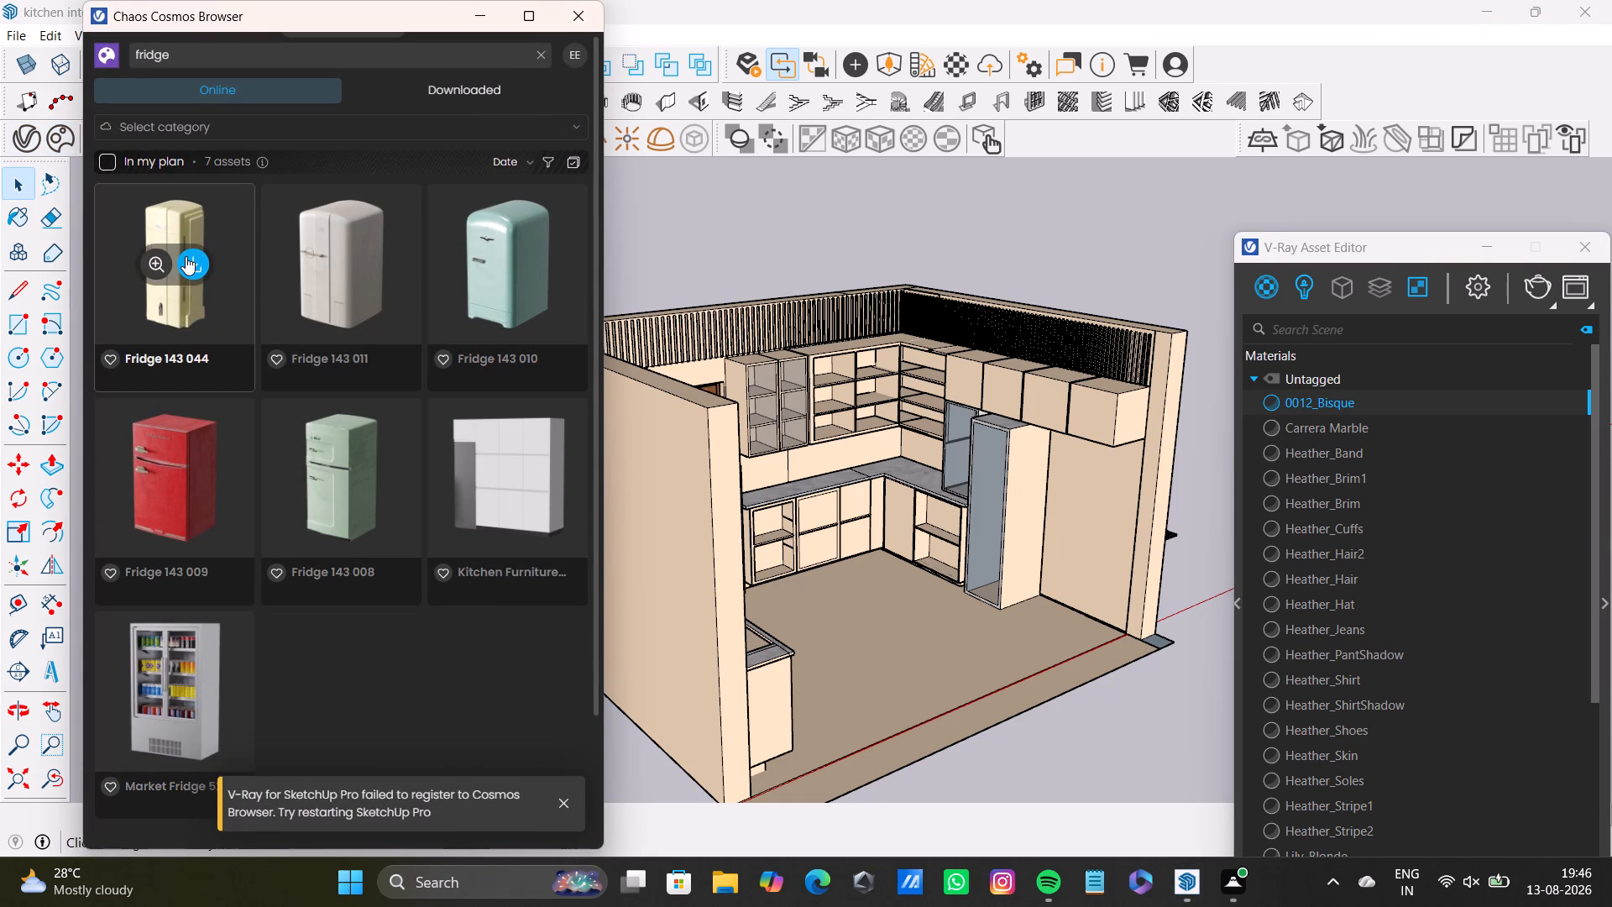
pyautogui.click(186, 256)
pyautogui.click(461, 81)
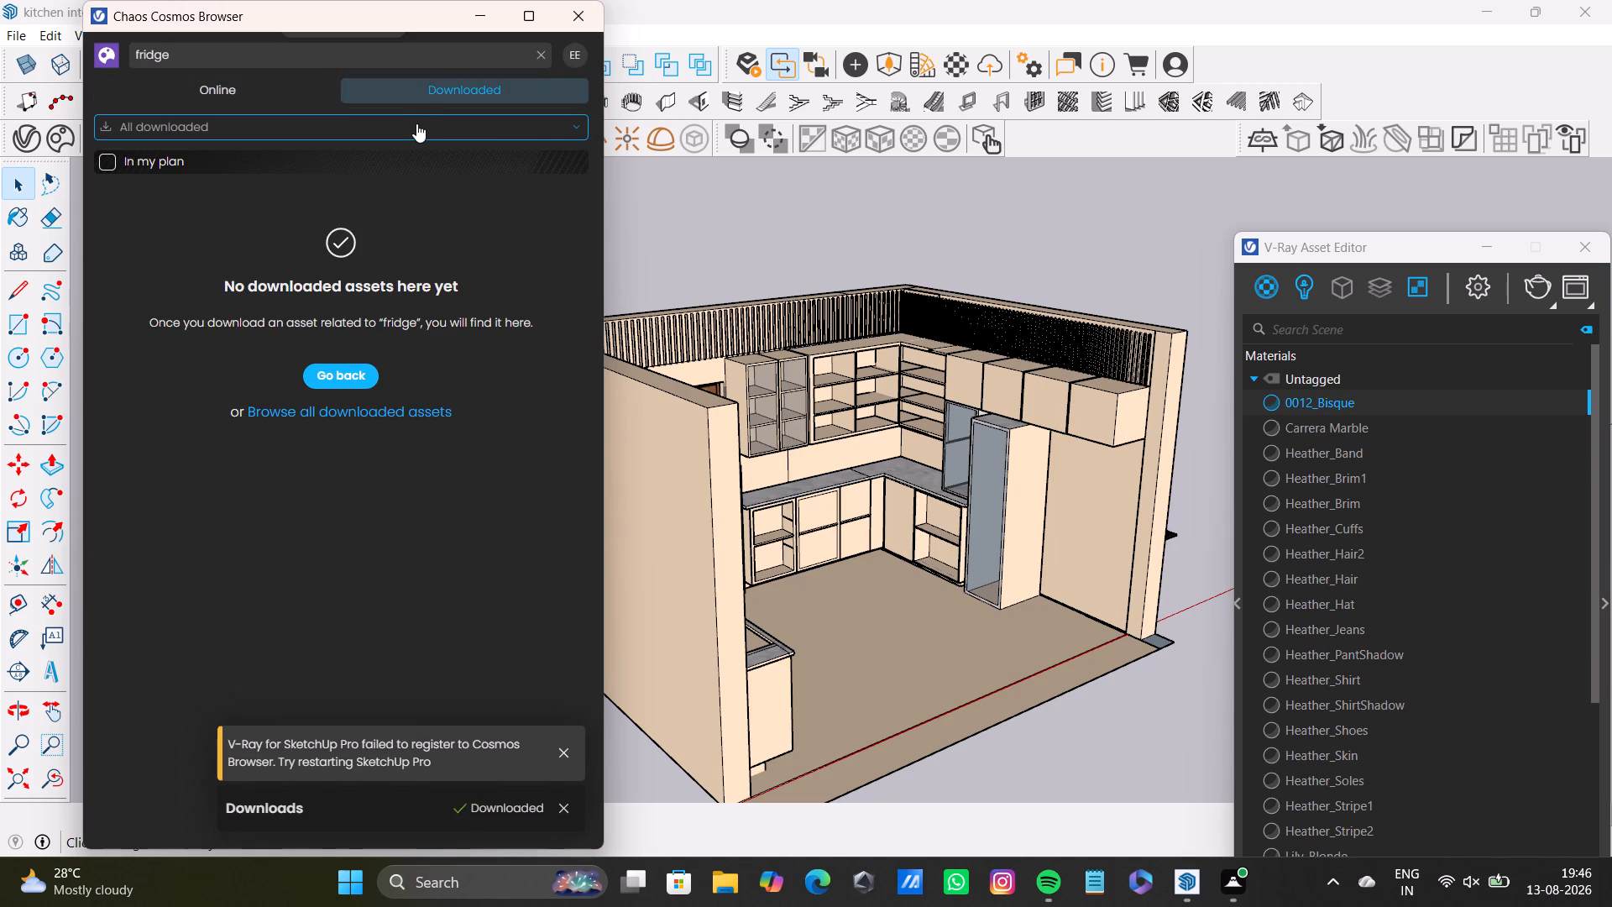
pyautogui.click(342, 378)
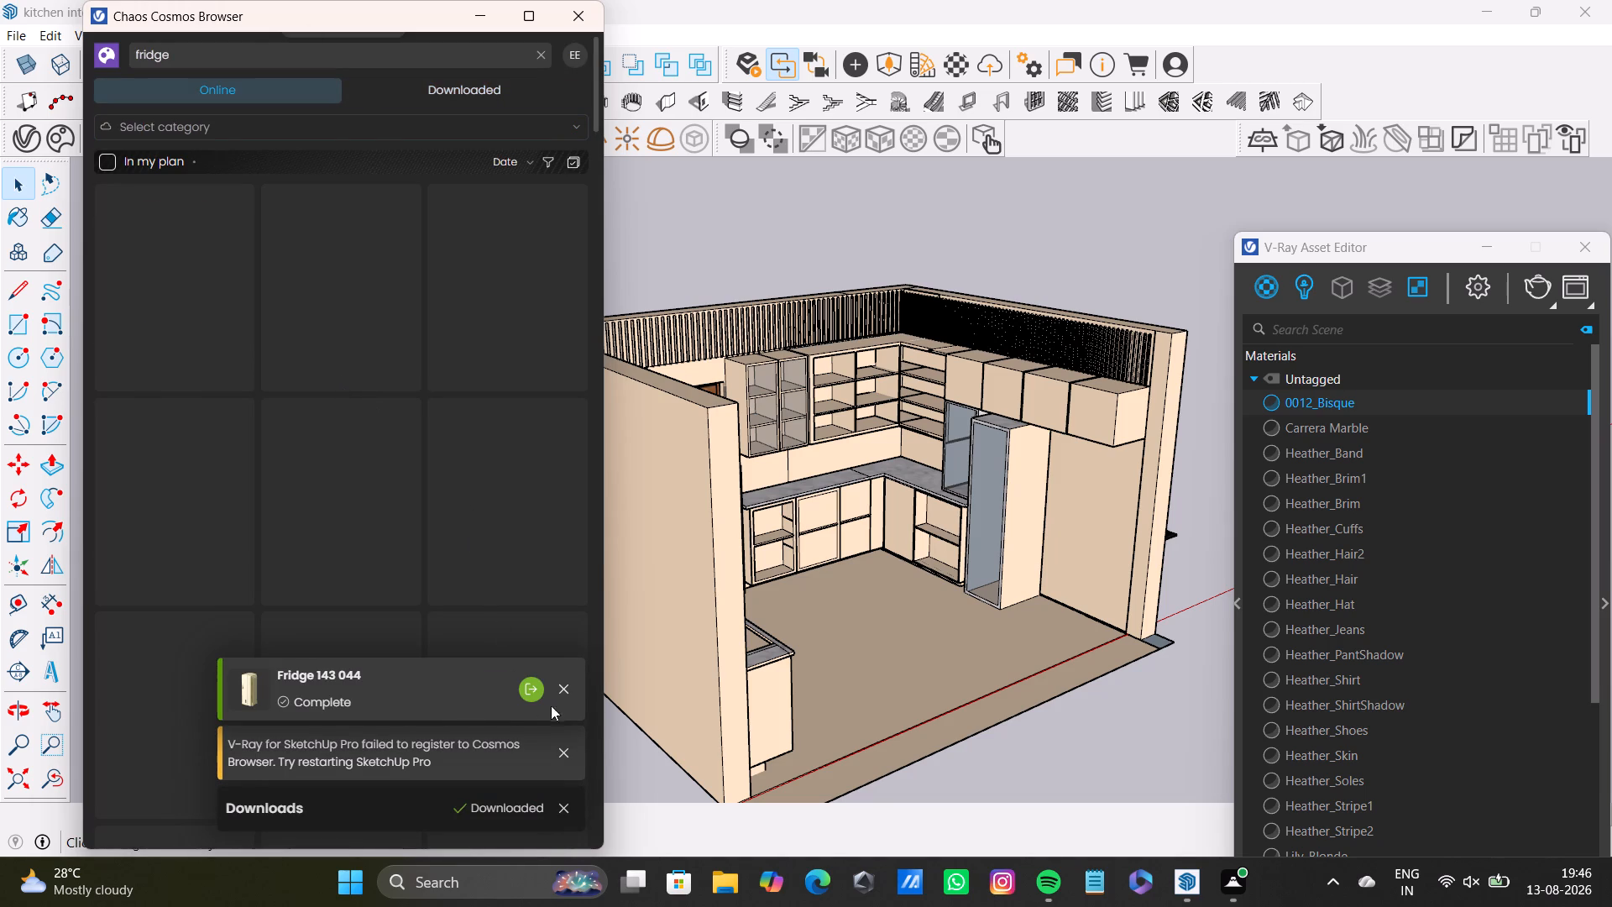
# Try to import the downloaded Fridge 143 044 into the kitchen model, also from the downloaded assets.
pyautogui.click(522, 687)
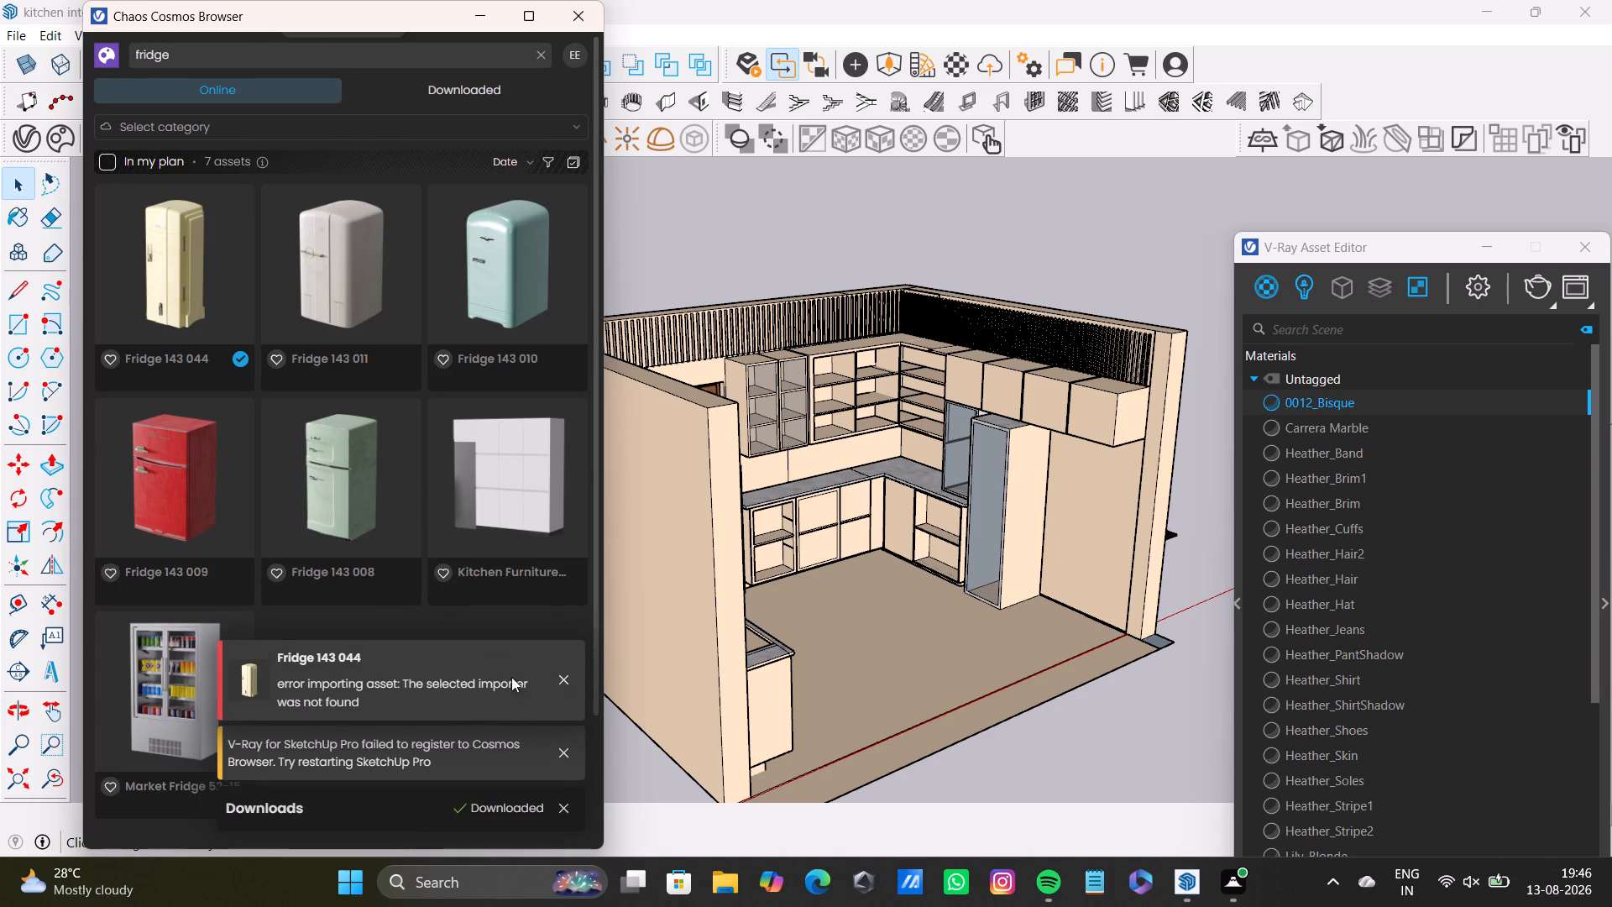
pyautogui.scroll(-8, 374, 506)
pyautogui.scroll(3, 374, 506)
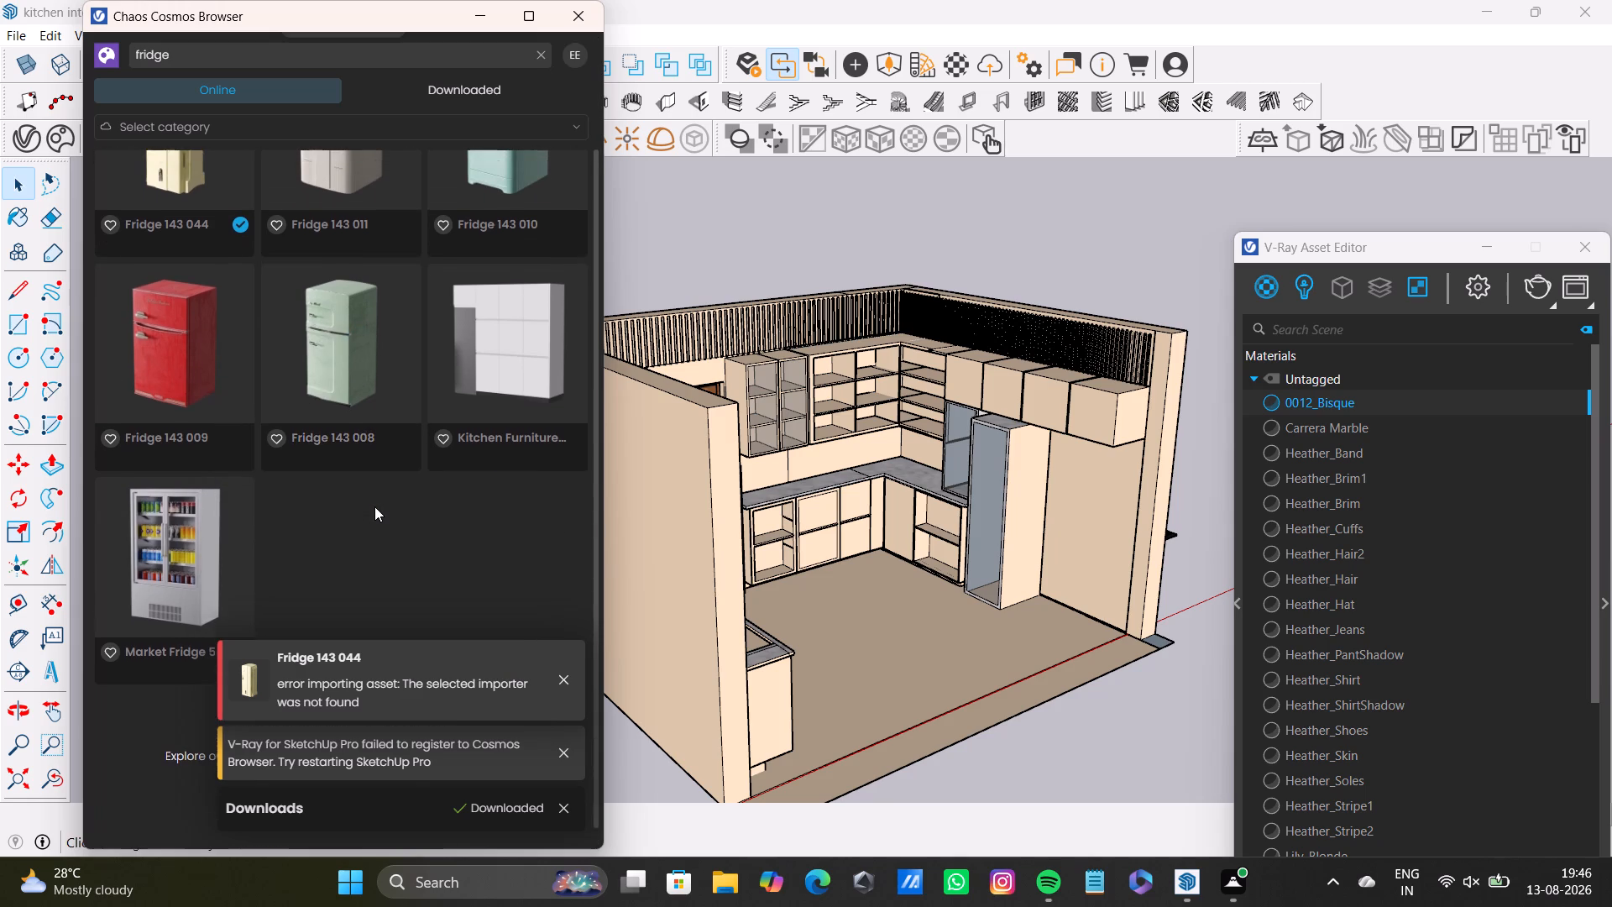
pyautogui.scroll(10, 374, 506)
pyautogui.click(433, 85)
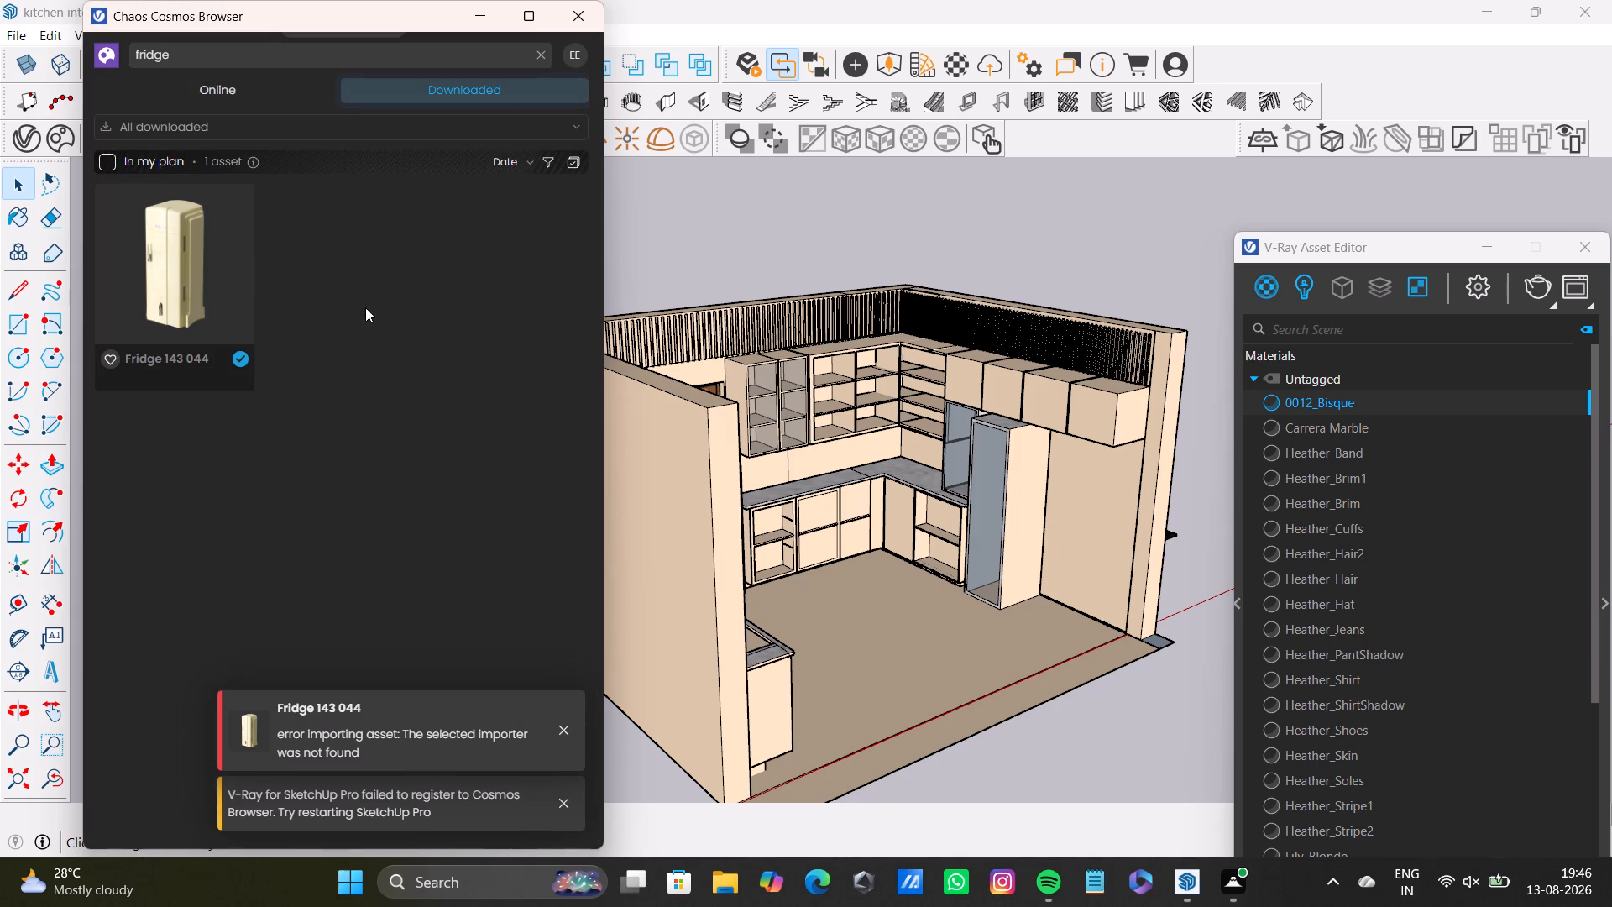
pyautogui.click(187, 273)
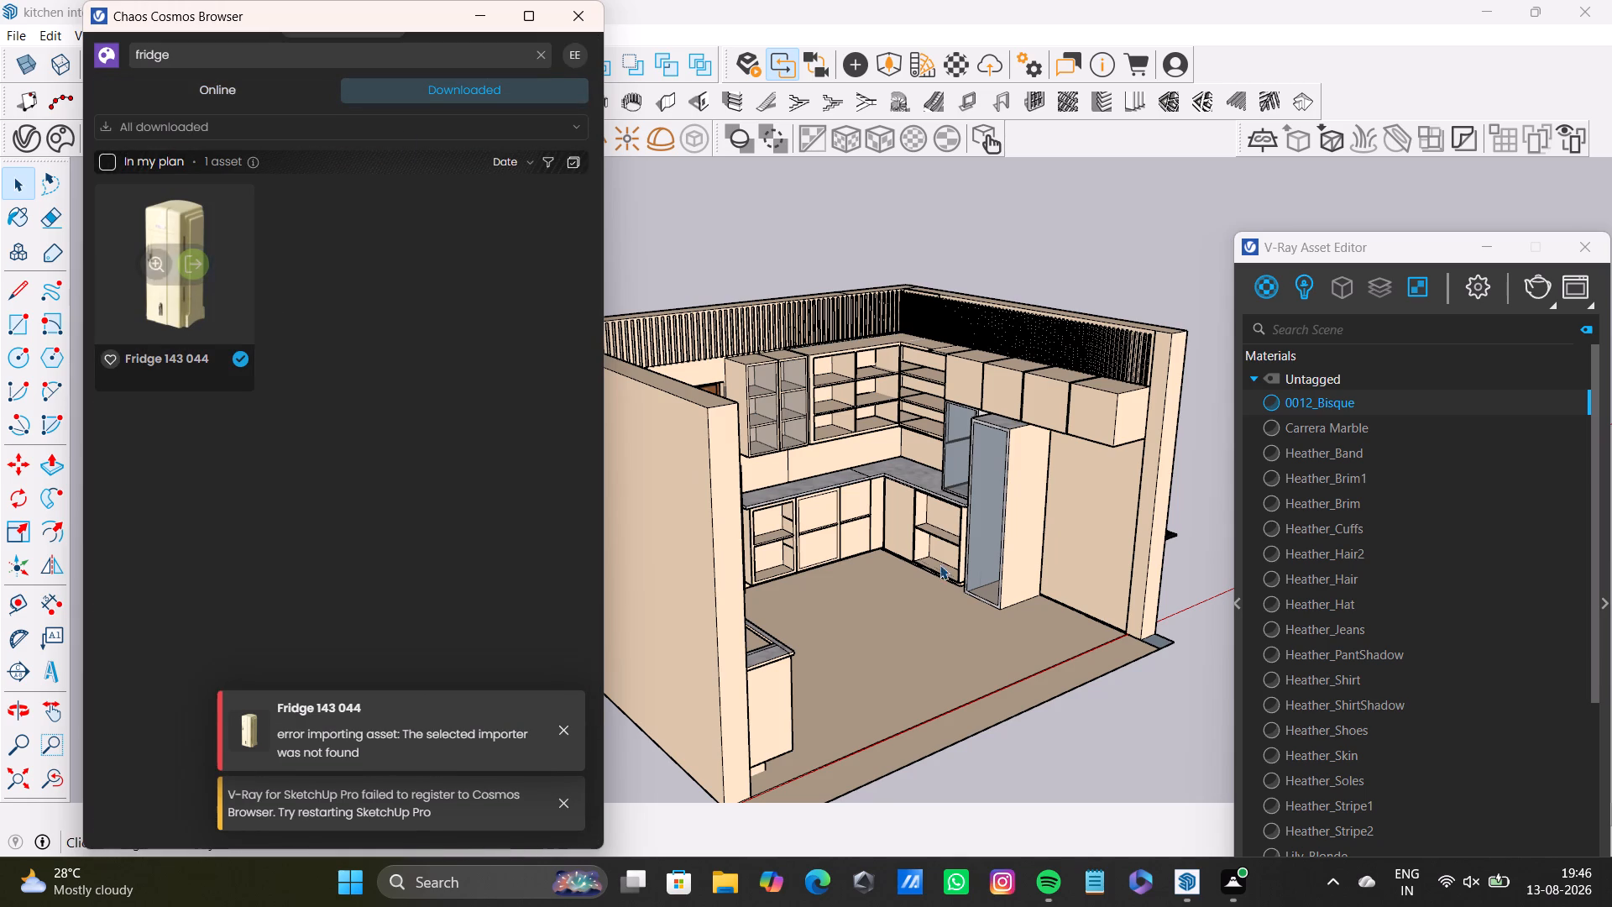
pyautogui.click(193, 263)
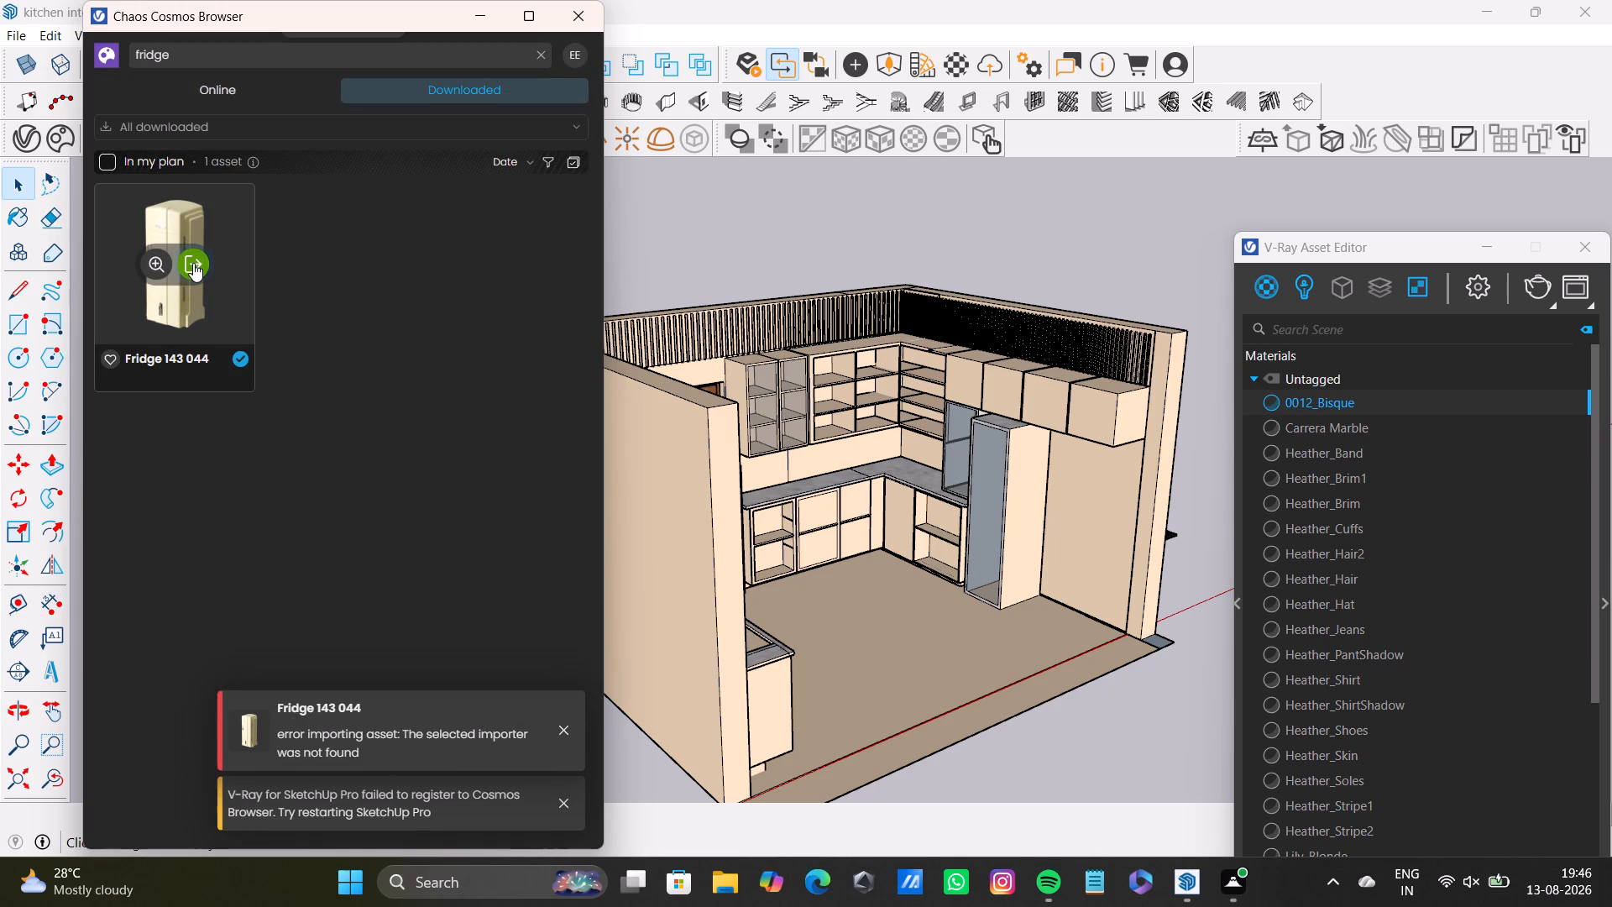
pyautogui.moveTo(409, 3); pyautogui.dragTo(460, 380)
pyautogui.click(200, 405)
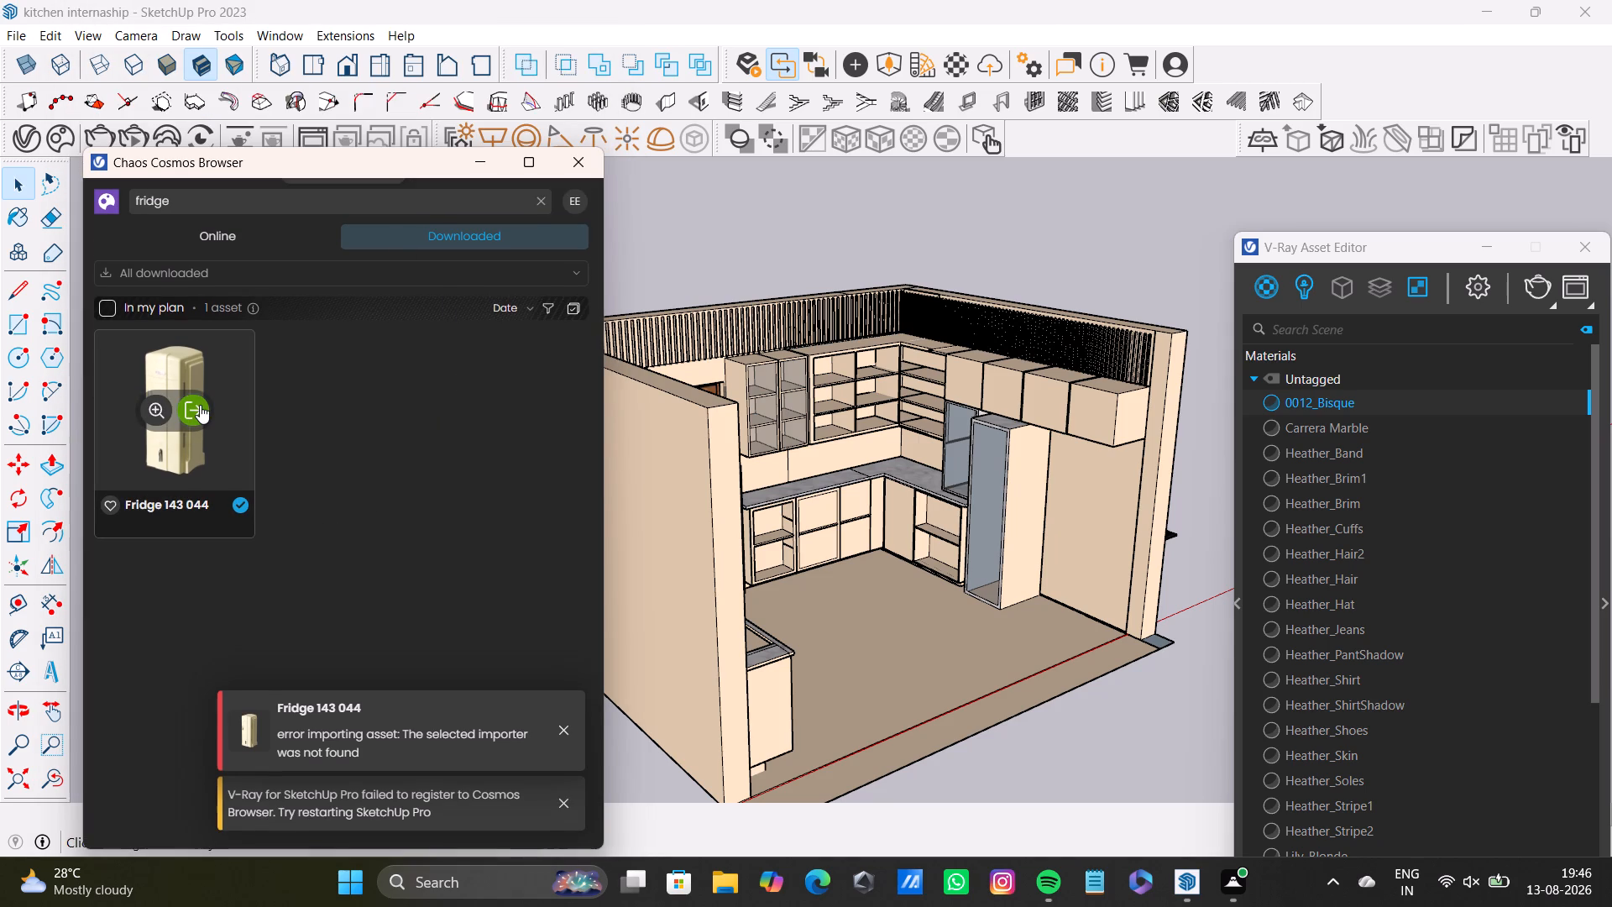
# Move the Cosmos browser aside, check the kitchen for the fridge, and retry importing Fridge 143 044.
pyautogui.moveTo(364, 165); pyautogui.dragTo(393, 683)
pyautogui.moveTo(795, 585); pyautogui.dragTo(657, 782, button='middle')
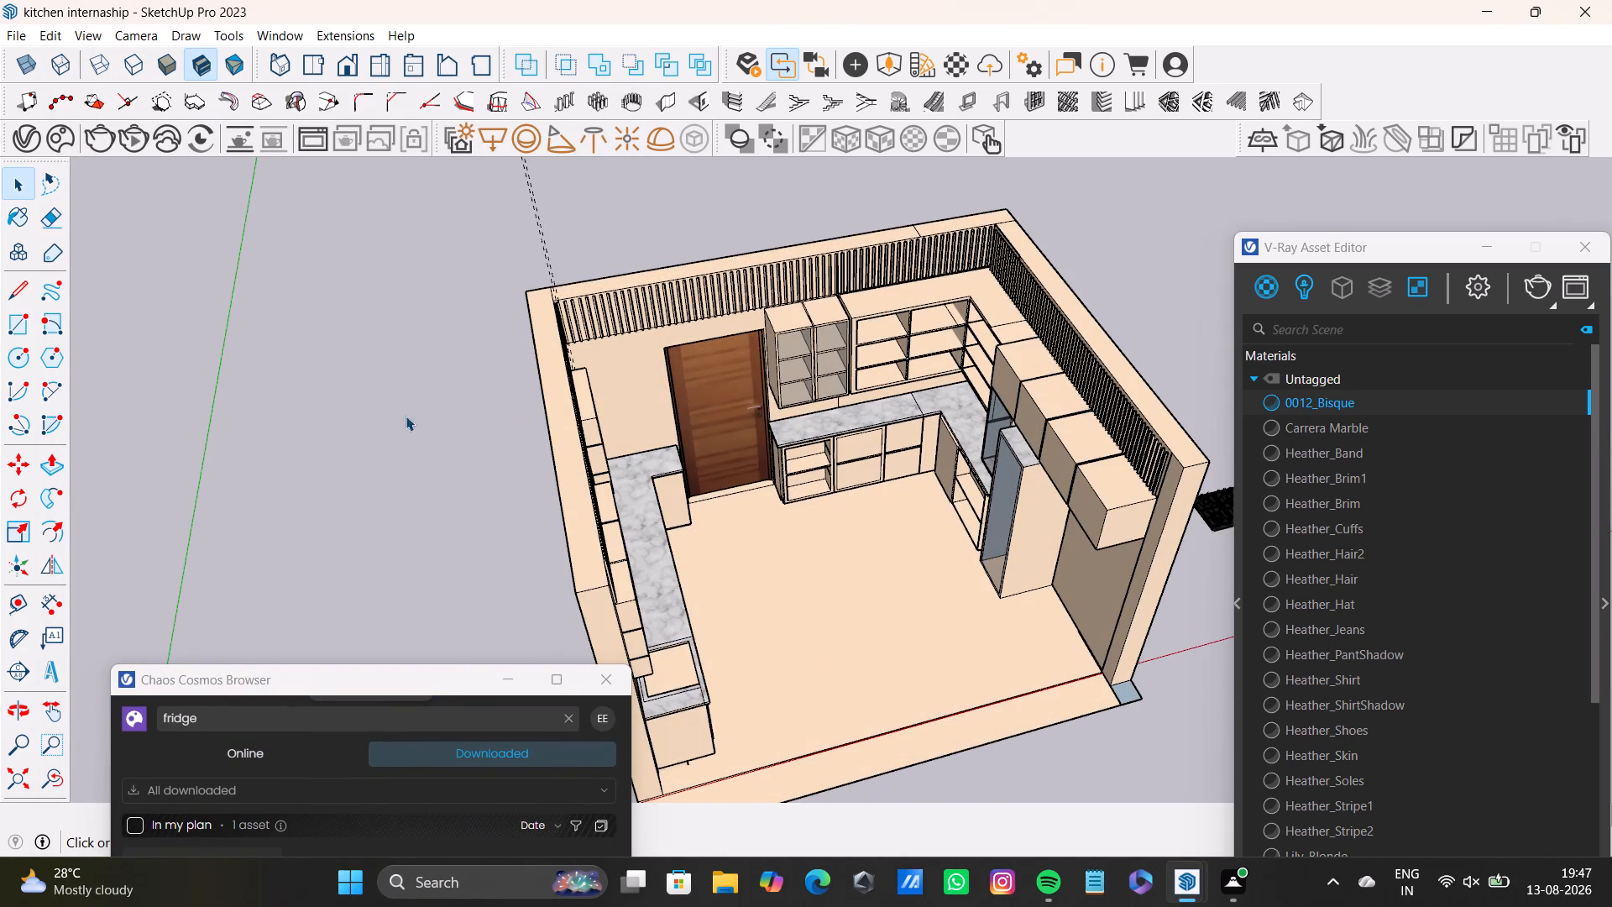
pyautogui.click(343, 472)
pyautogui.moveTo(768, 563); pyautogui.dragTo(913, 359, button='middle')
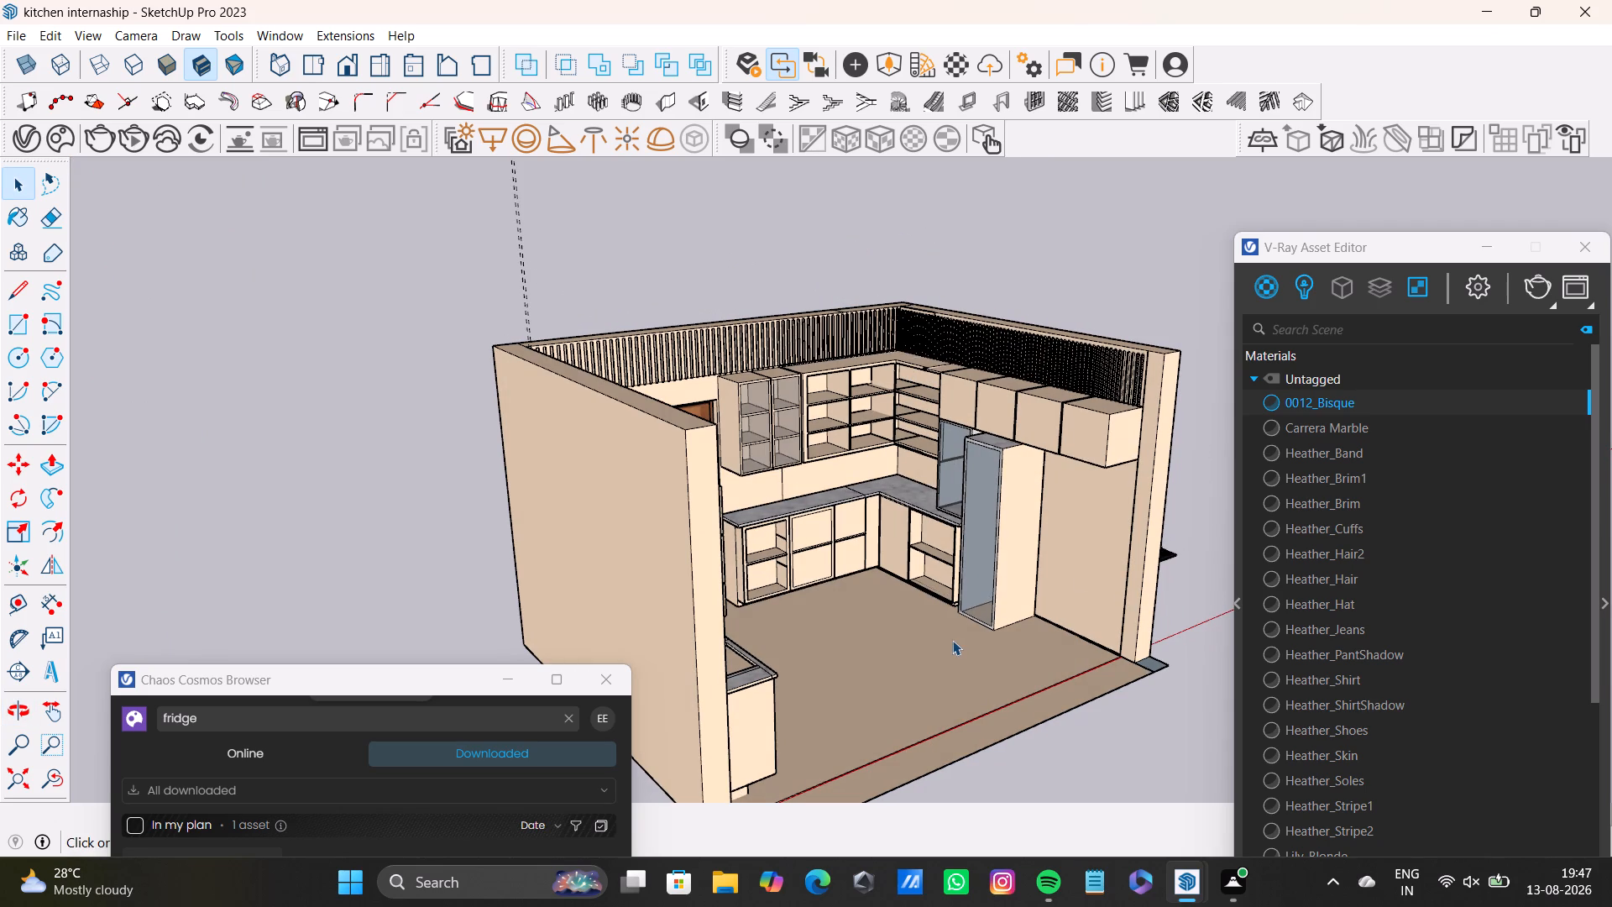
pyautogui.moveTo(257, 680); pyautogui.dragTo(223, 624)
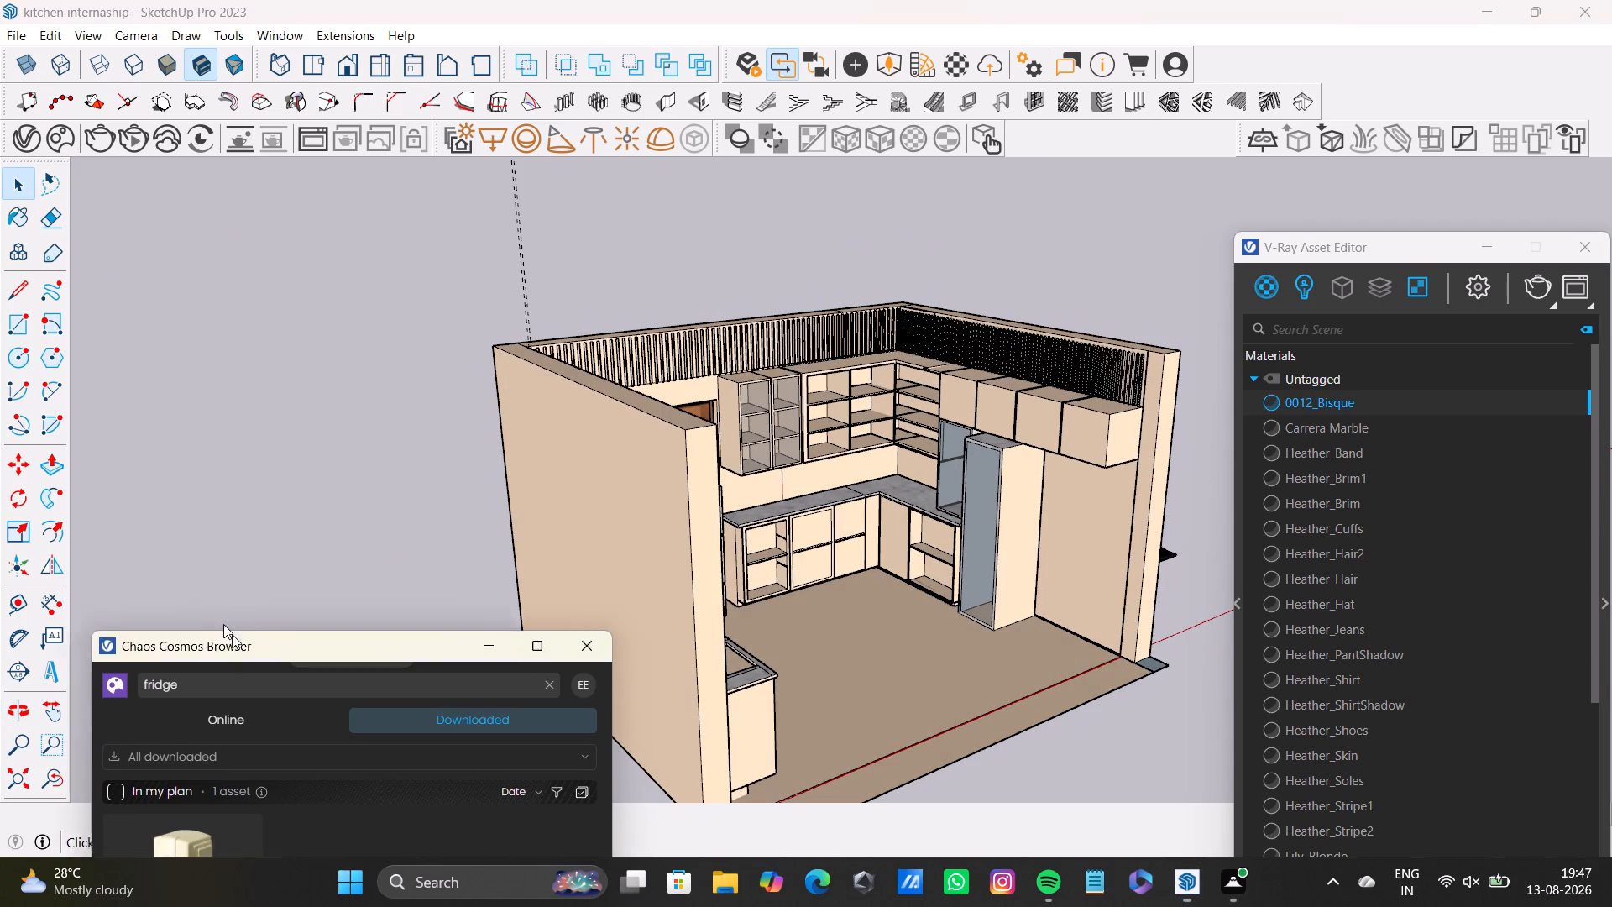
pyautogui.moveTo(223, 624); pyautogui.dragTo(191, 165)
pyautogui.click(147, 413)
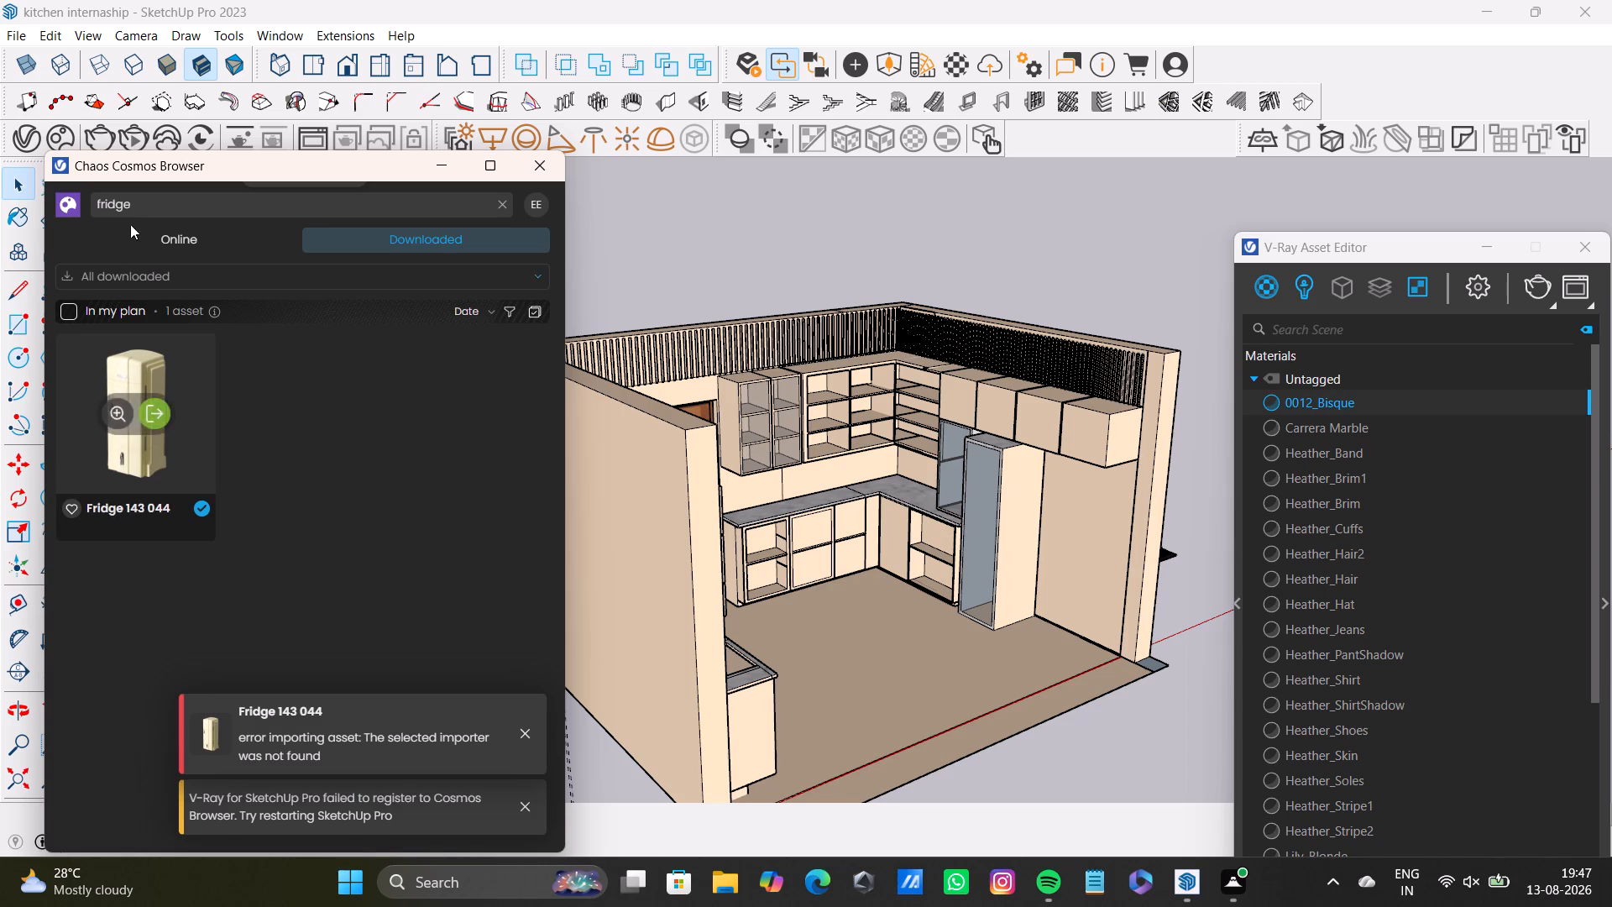
# Rerun the "fridge" search among the downloaded Cosmos assets.
pyautogui.click(199, 207)
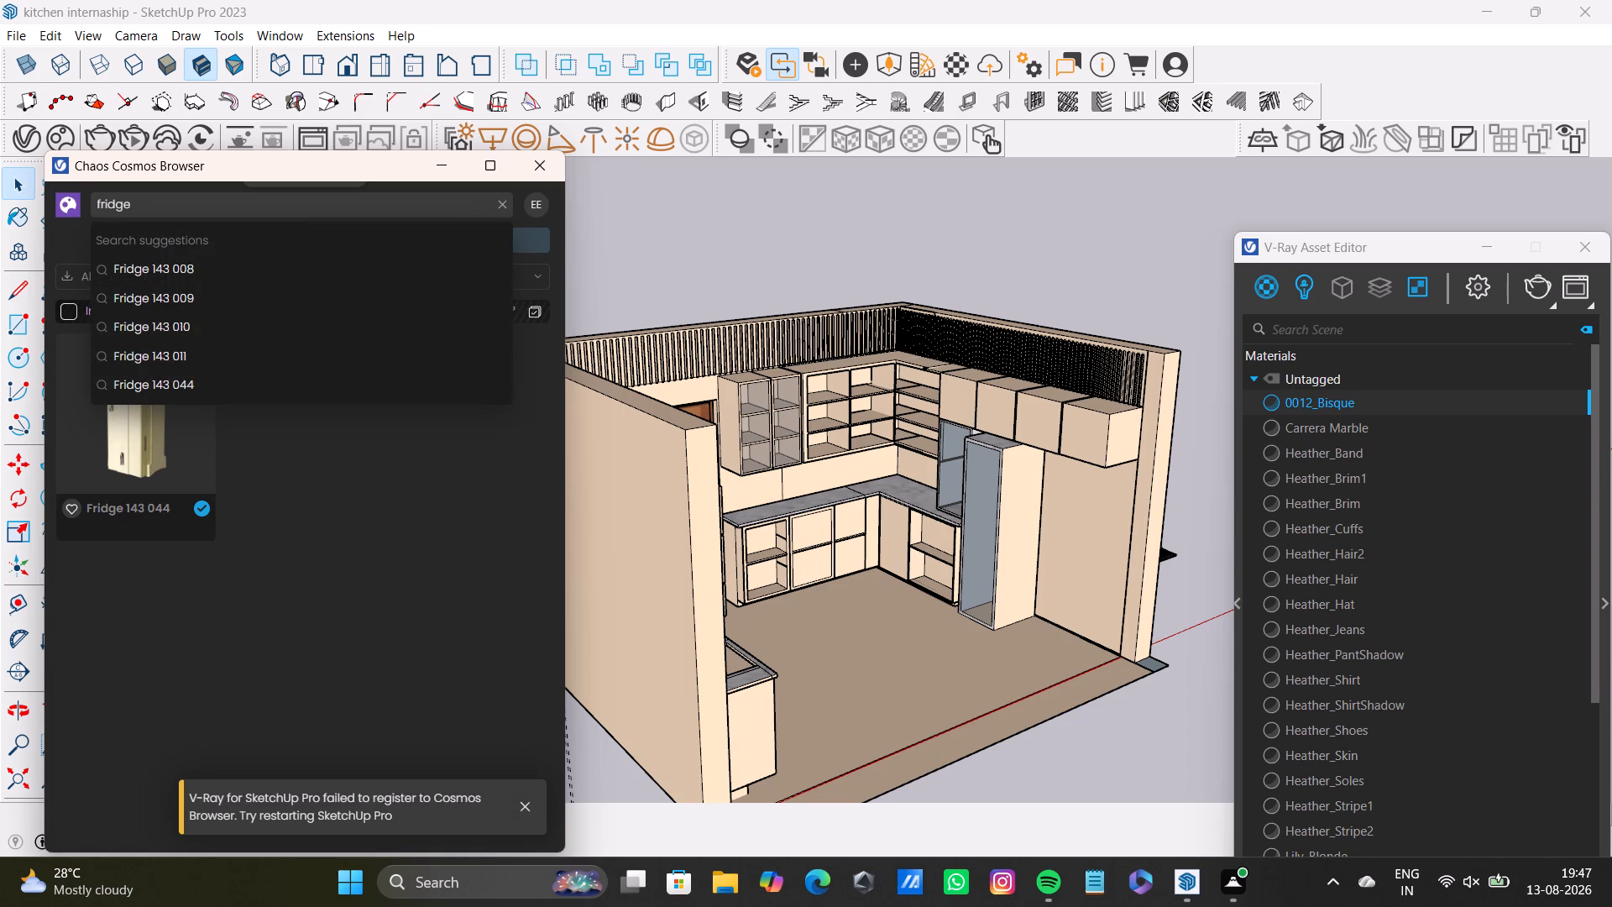
pyautogui.press('space')
pyautogui.press('Return')
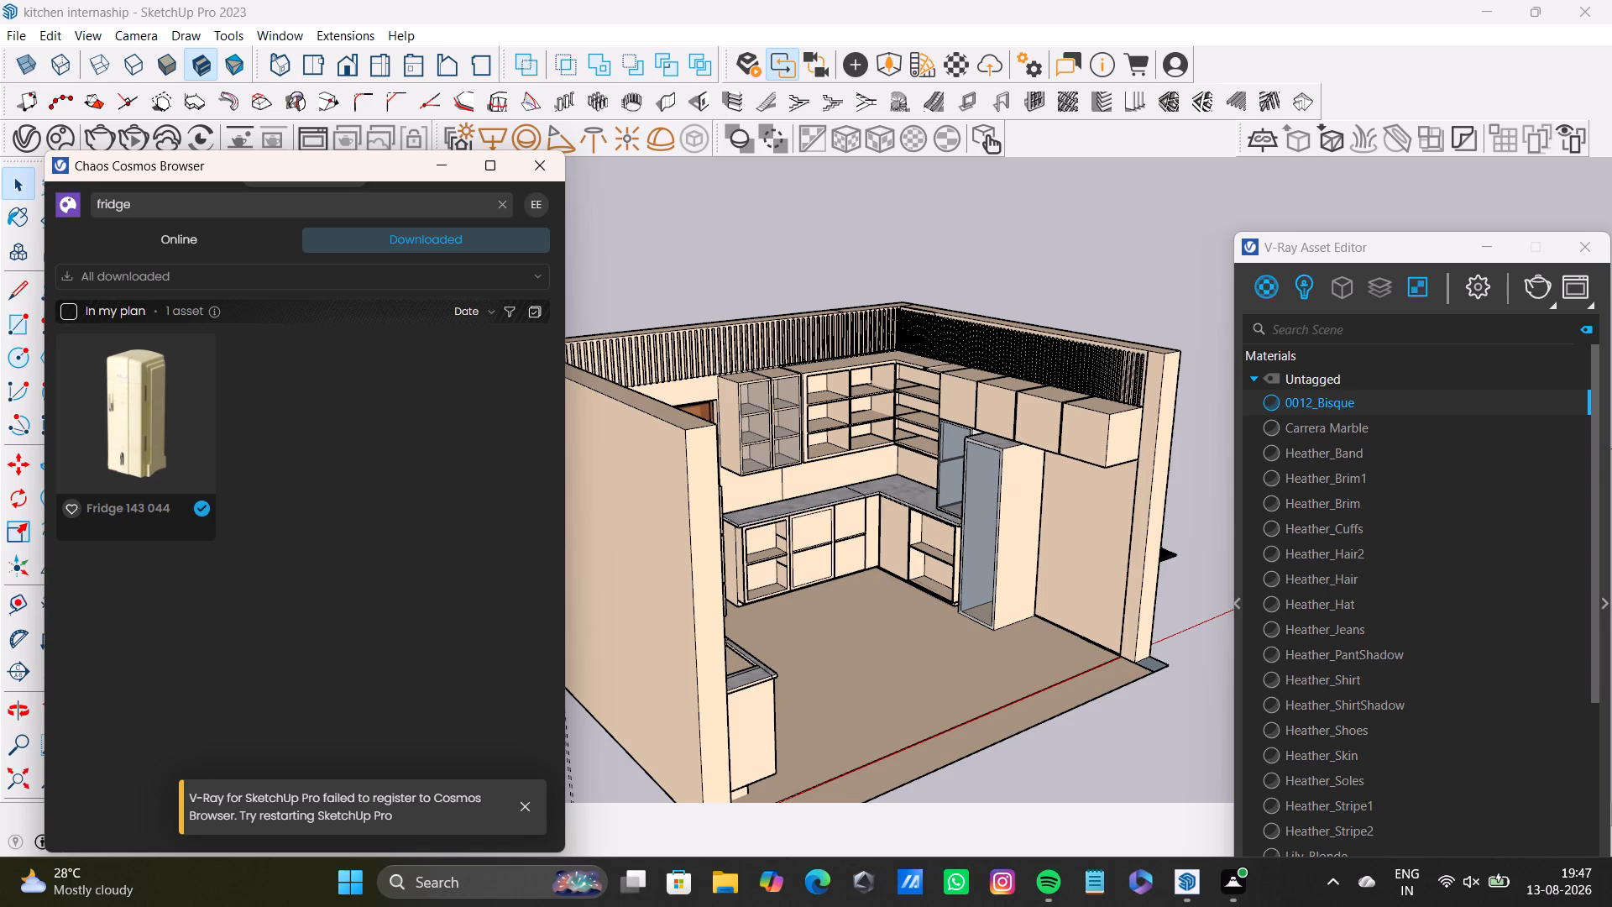
pyautogui.click(199, 207)
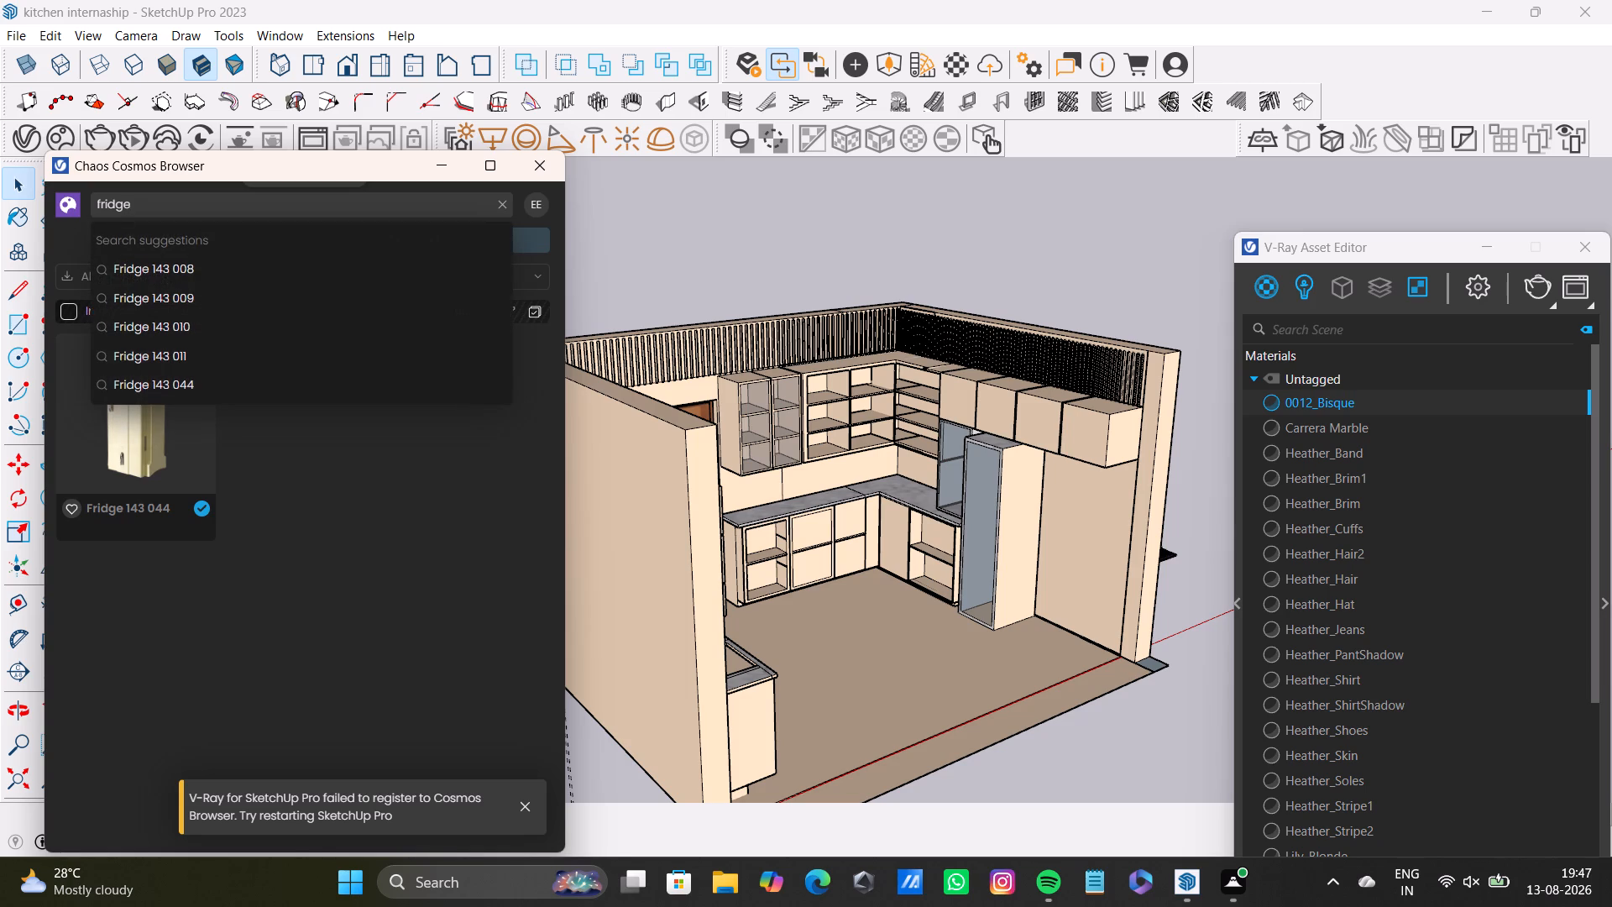
pyautogui.press('space')
pyautogui.press('Return')
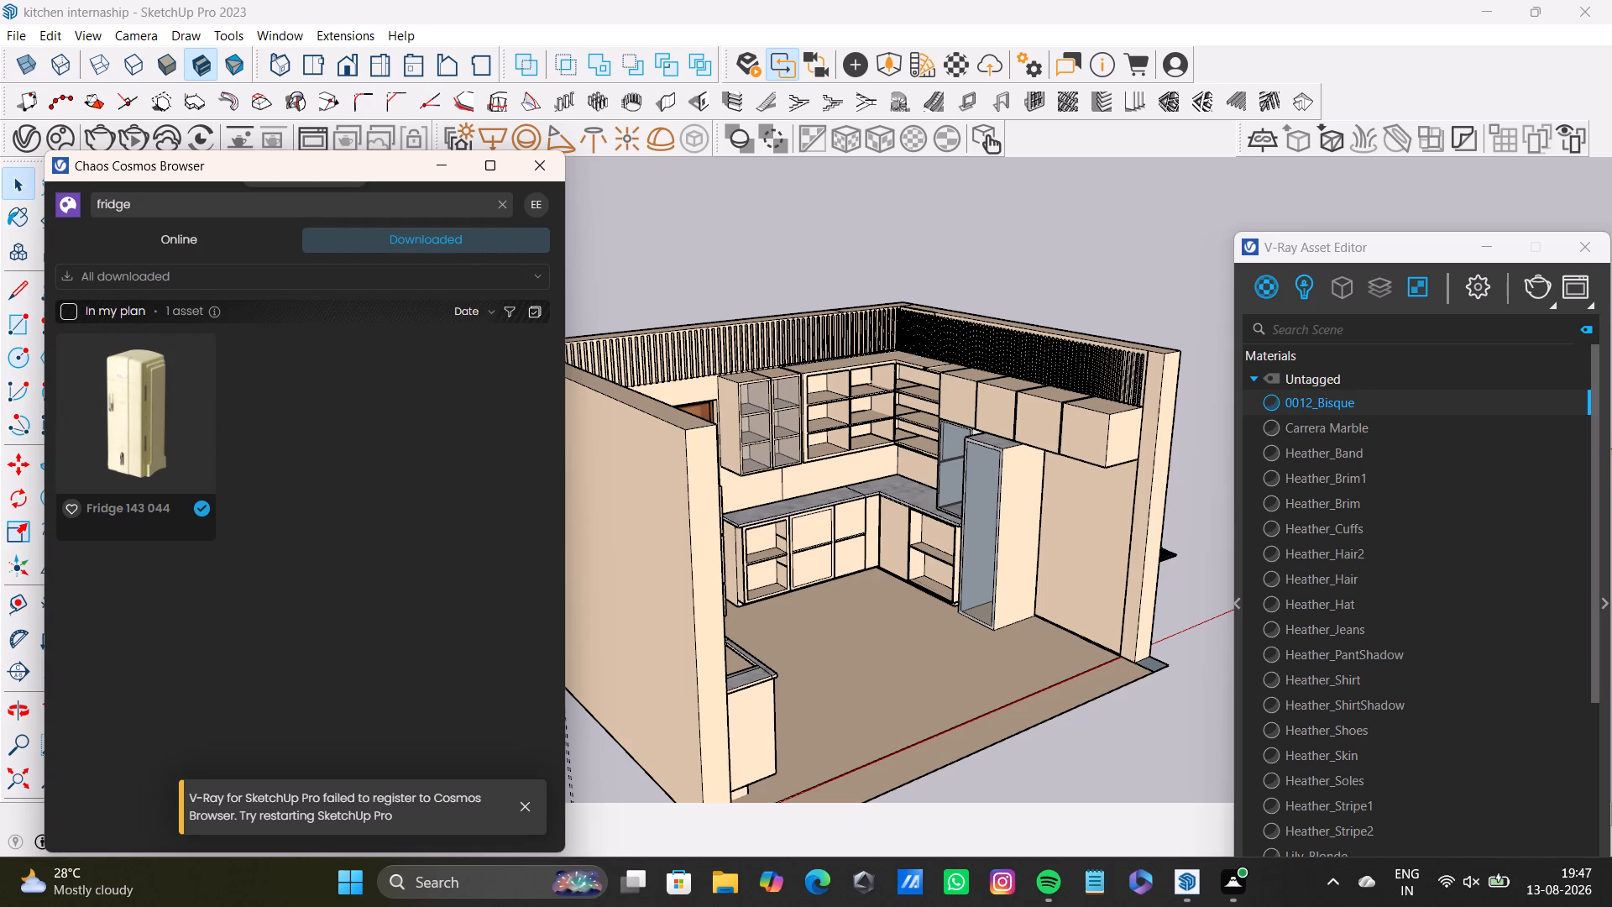
# Search Cosmos for the suggested Fridge 143 009 and show the online assets.
pyautogui.click(199, 207)
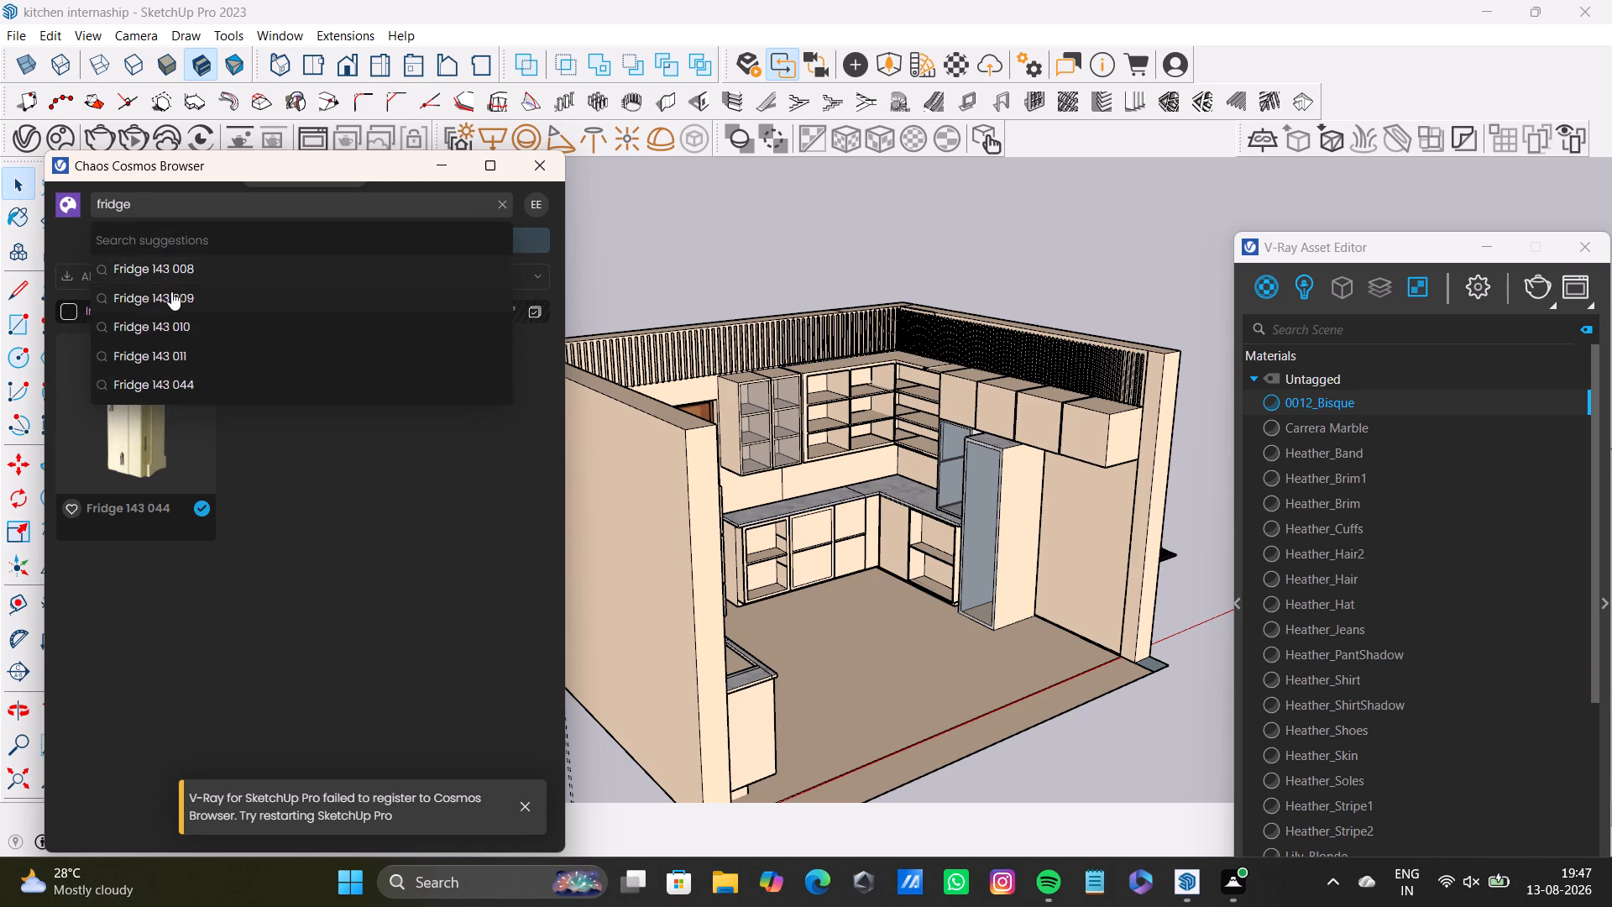
pyautogui.click(171, 291)
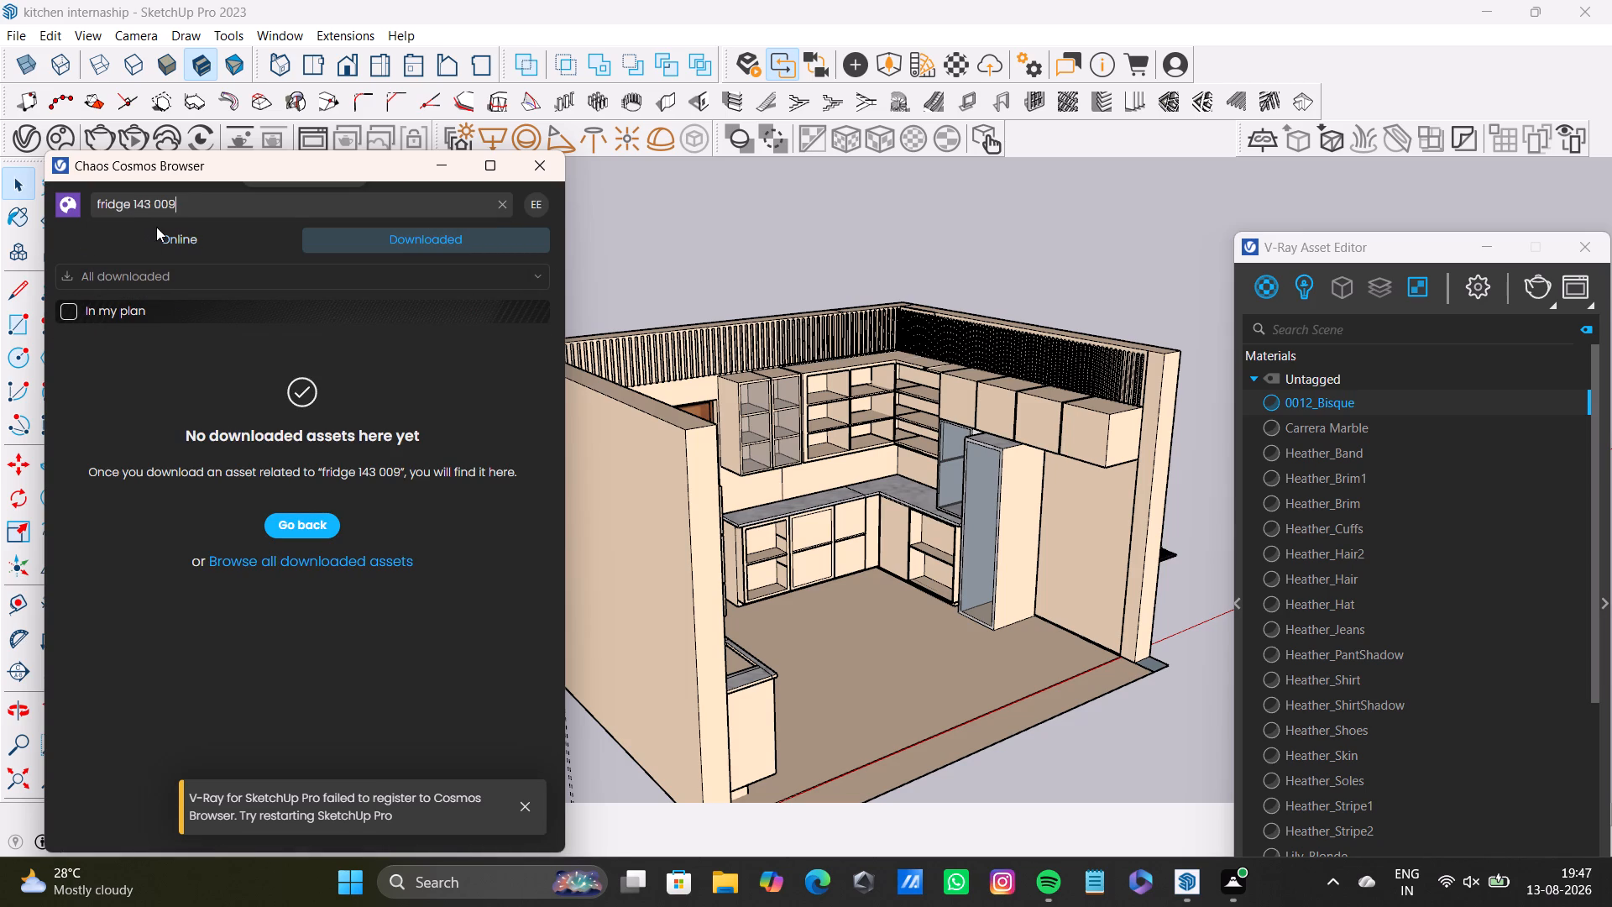
pyautogui.click(156, 227)
pyautogui.click(201, 225)
pyautogui.click(193, 241)
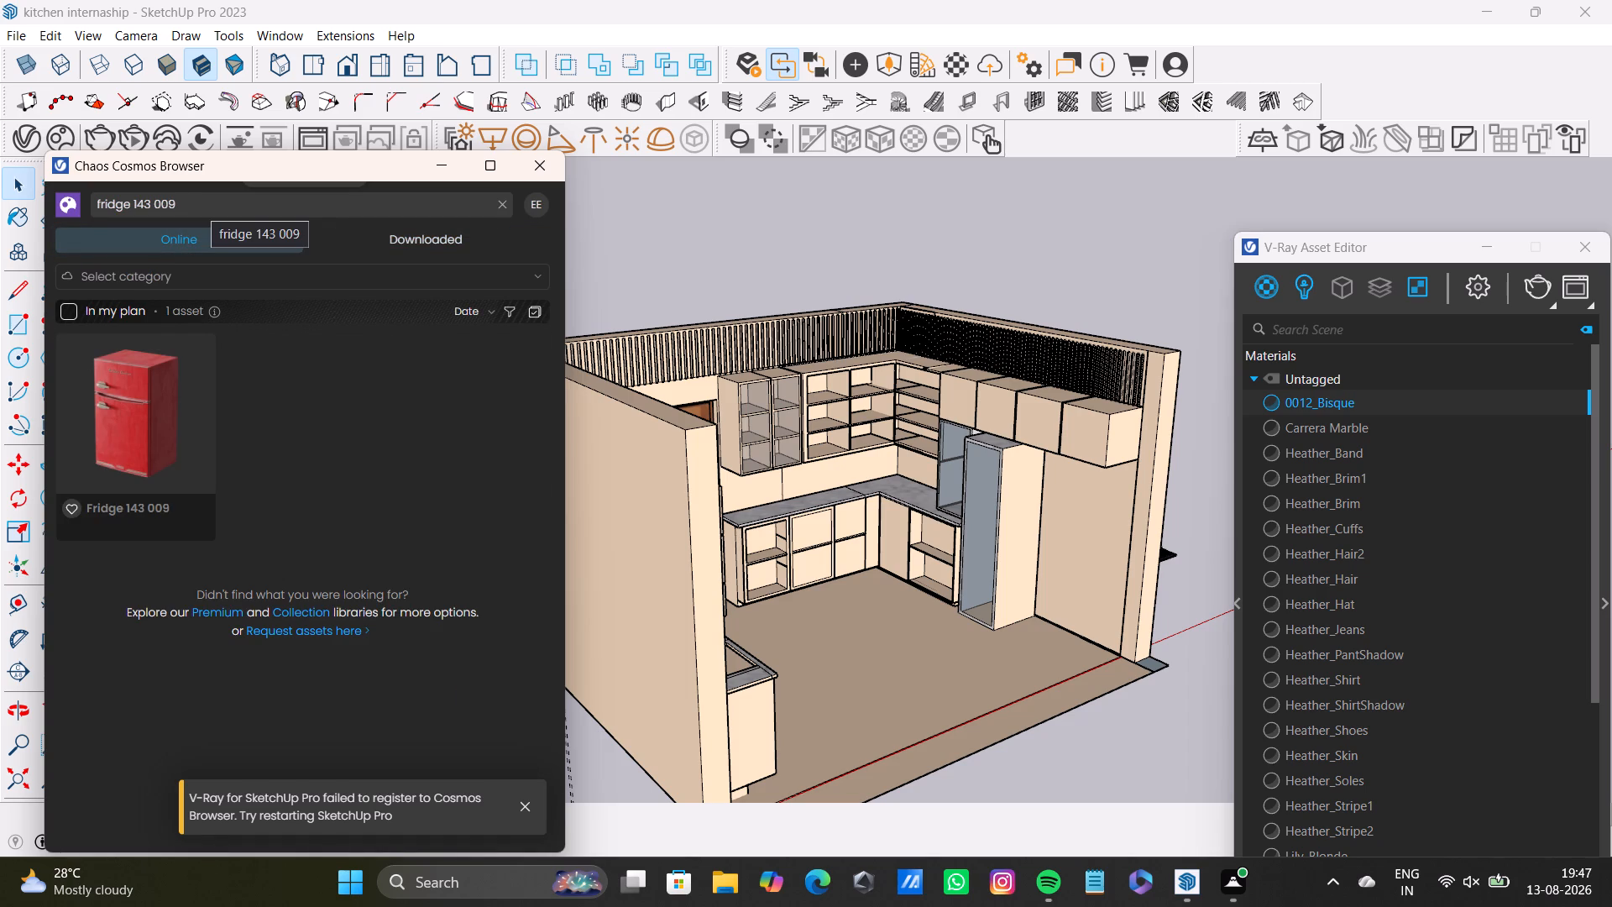
# Search the online Cosmos assets for "fridgee" and dismiss the notification.
pyautogui.press('BackSpace')
pyautogui.press('BackSpace')
pyautogui.press('BackSpace')
pyautogui.press('BackSpace')
pyautogui.press('BackSpace')
pyautogui.press('BackSpace')
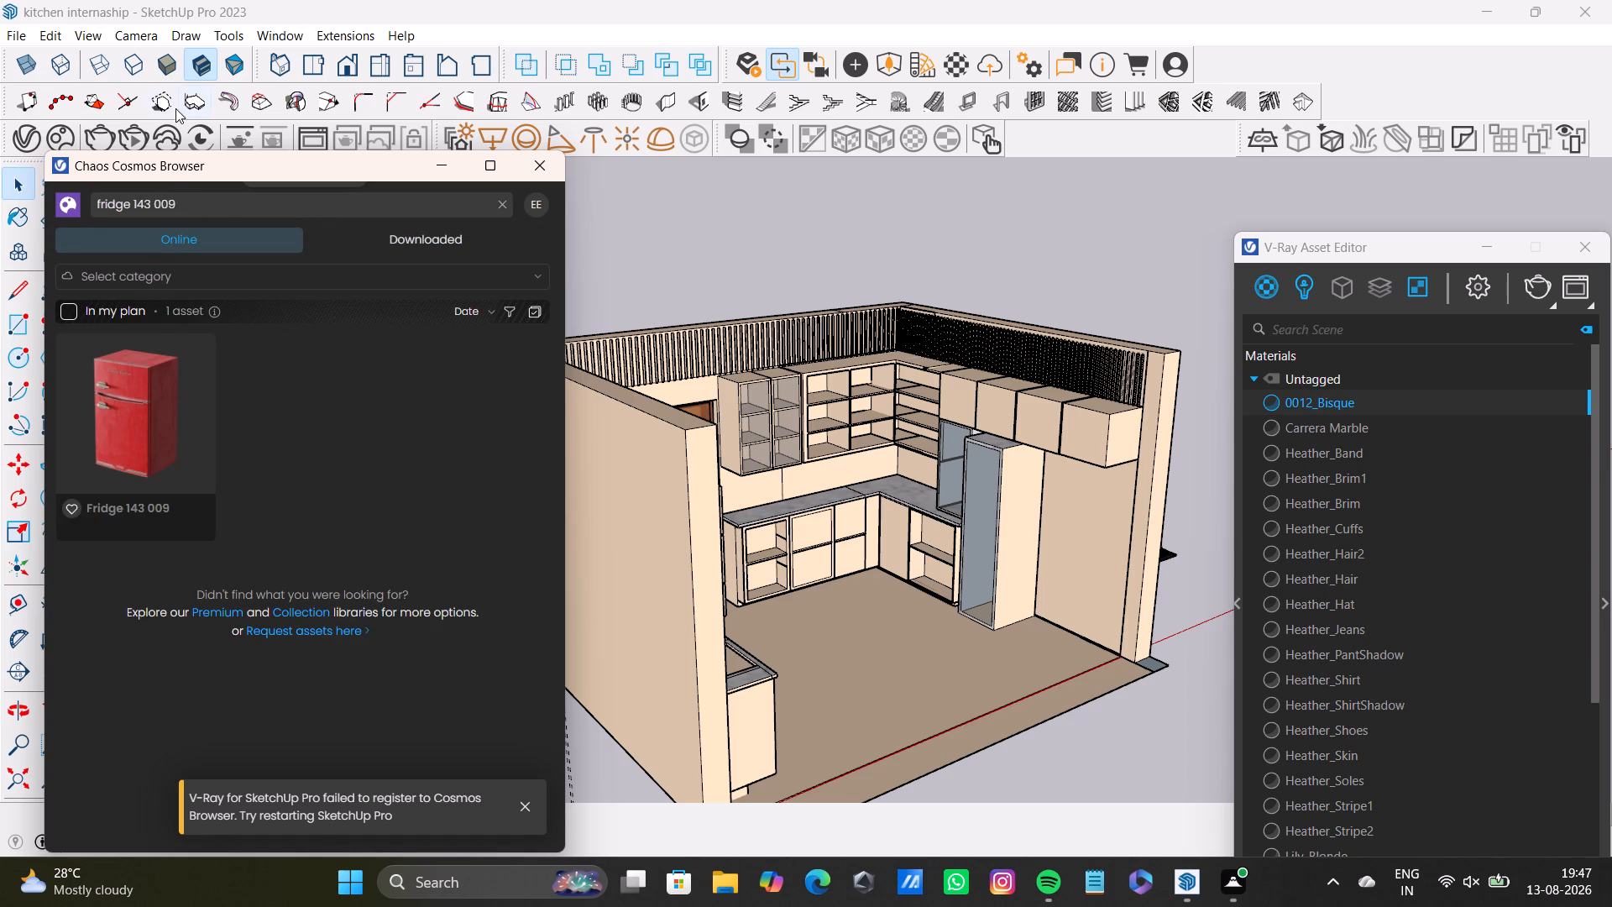
pyautogui.click(211, 206)
pyautogui.press('BackSpace')
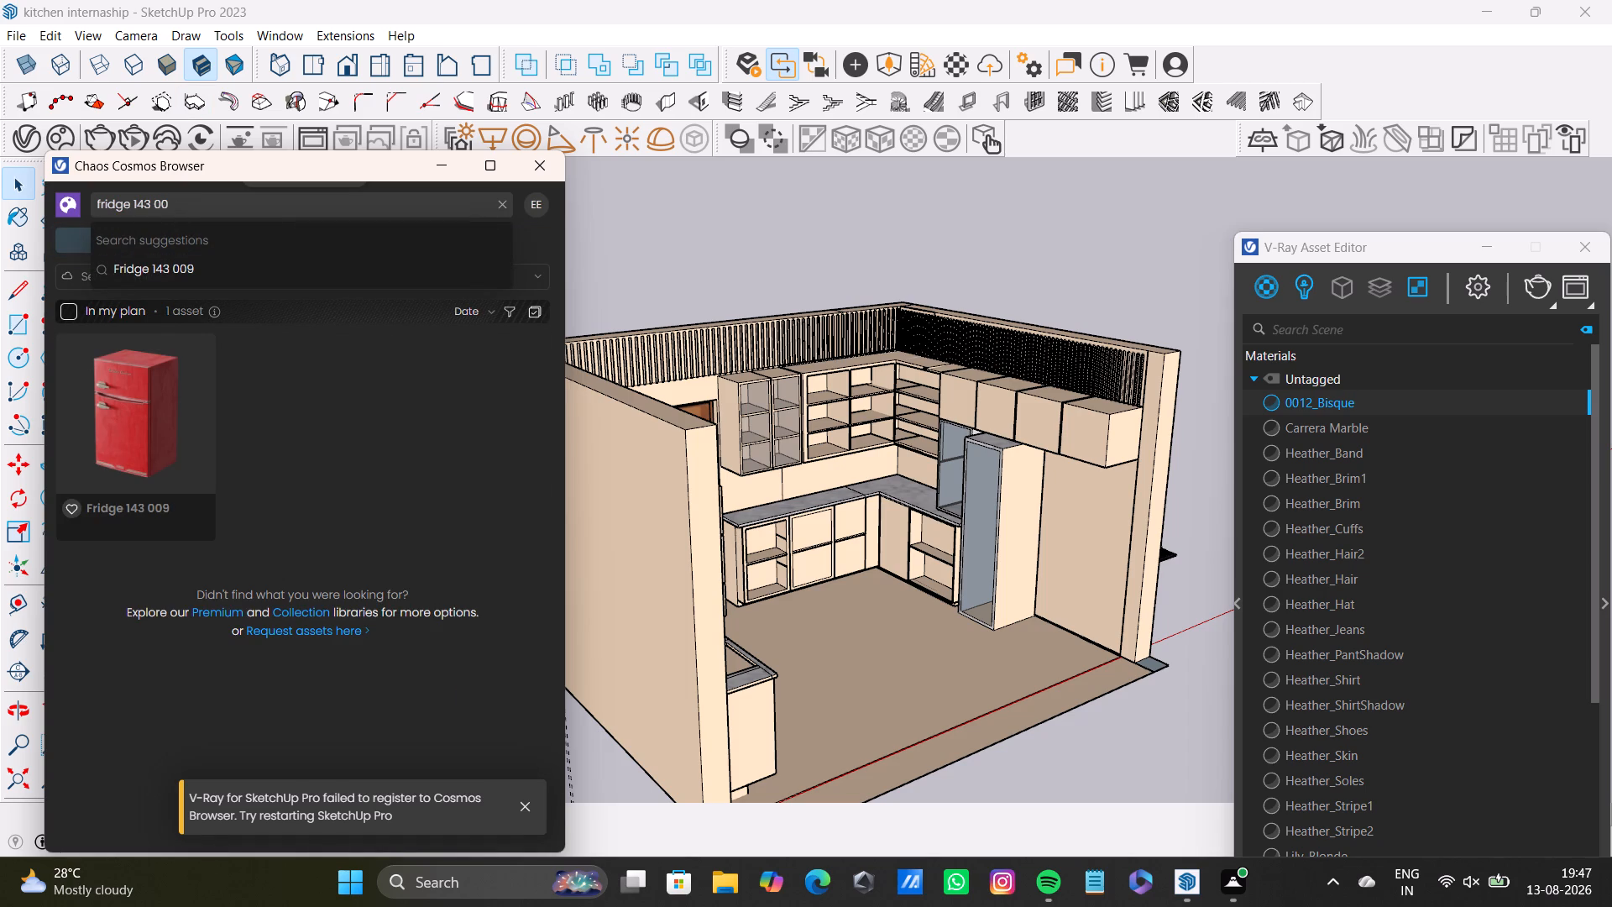
pyautogui.press('BackSpace')
pyautogui.press('BackSpace')
pyautogui.press('BackSpace')
pyautogui.press('BackSpace')
pyautogui.press('BackSpace')
pyautogui.press('BackSpace')
pyautogui.press('BackSpace')
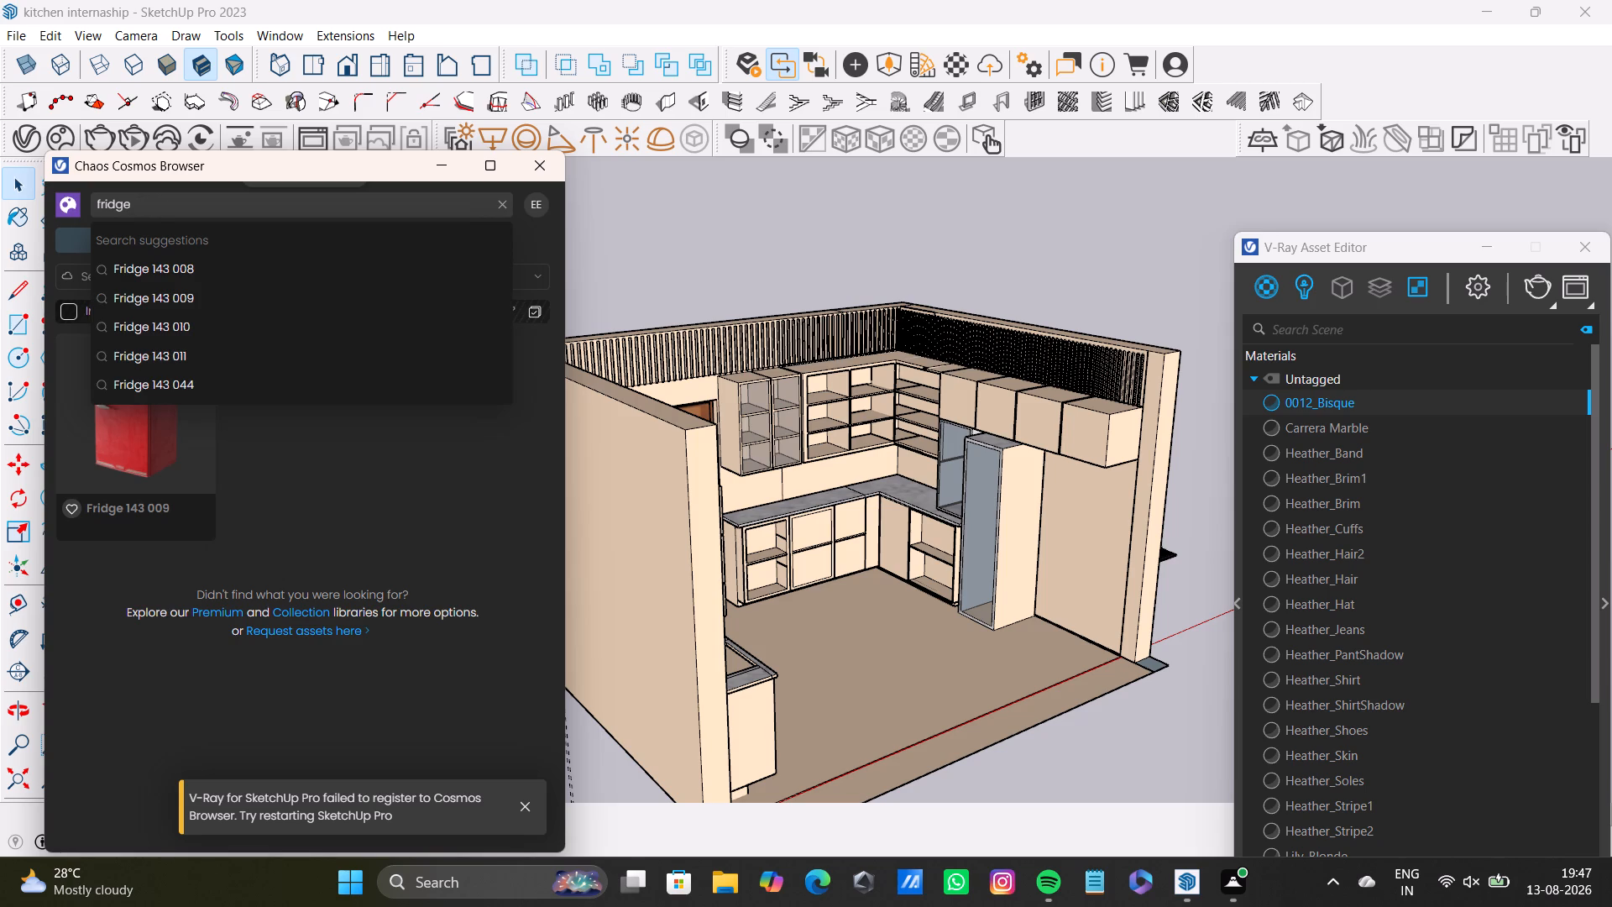
pyautogui.press('e')
pyautogui.press('Return')
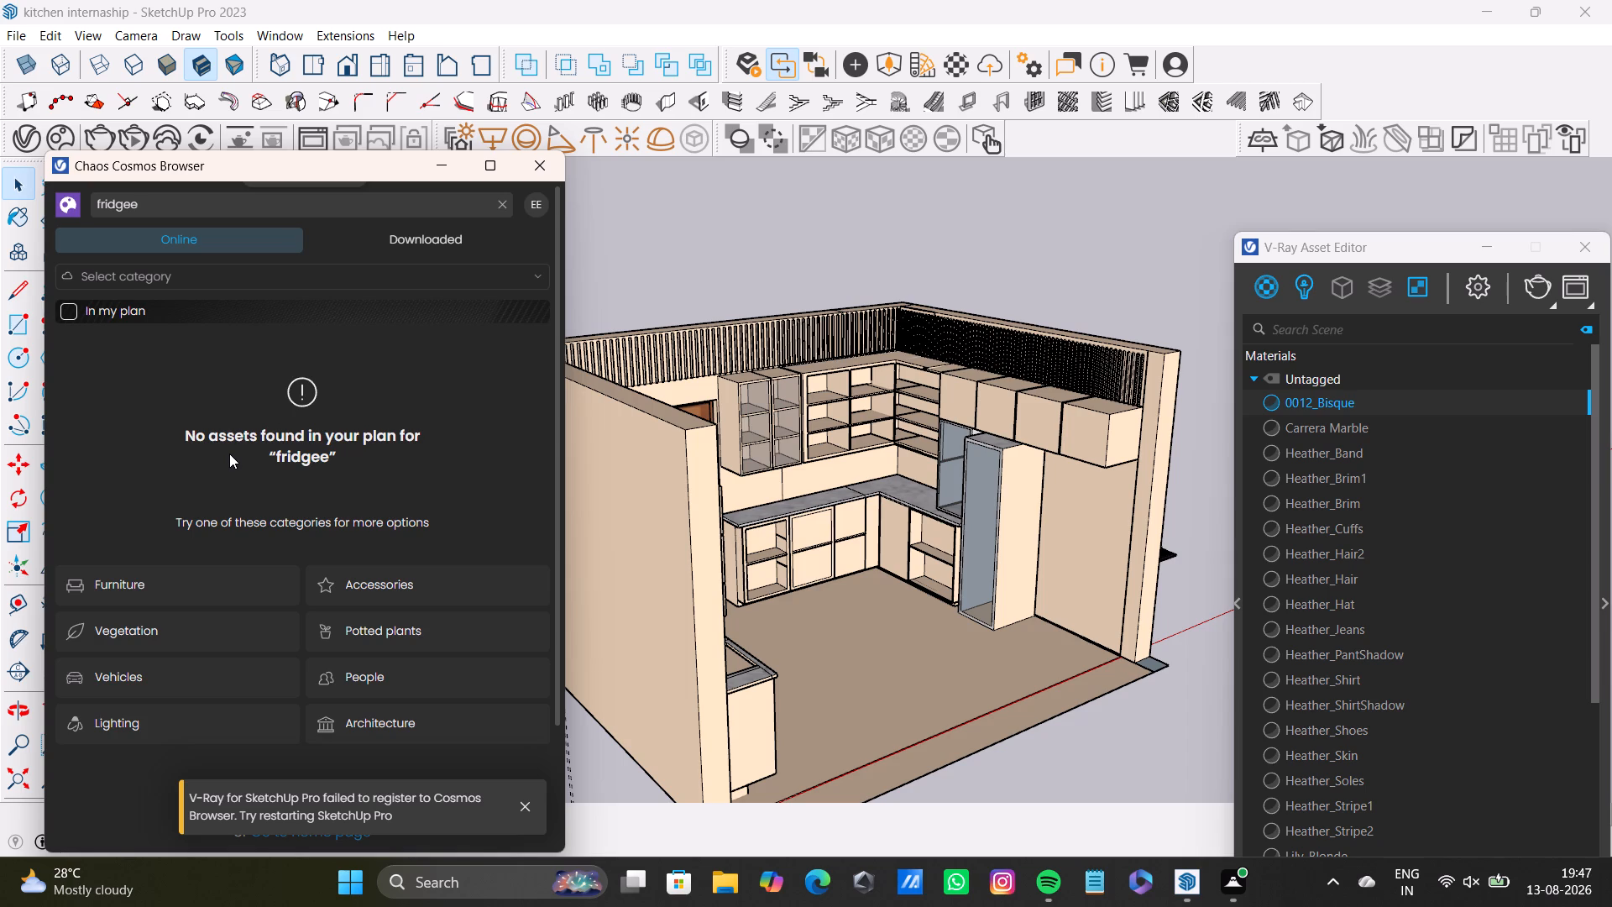
pyautogui.click(526, 806)
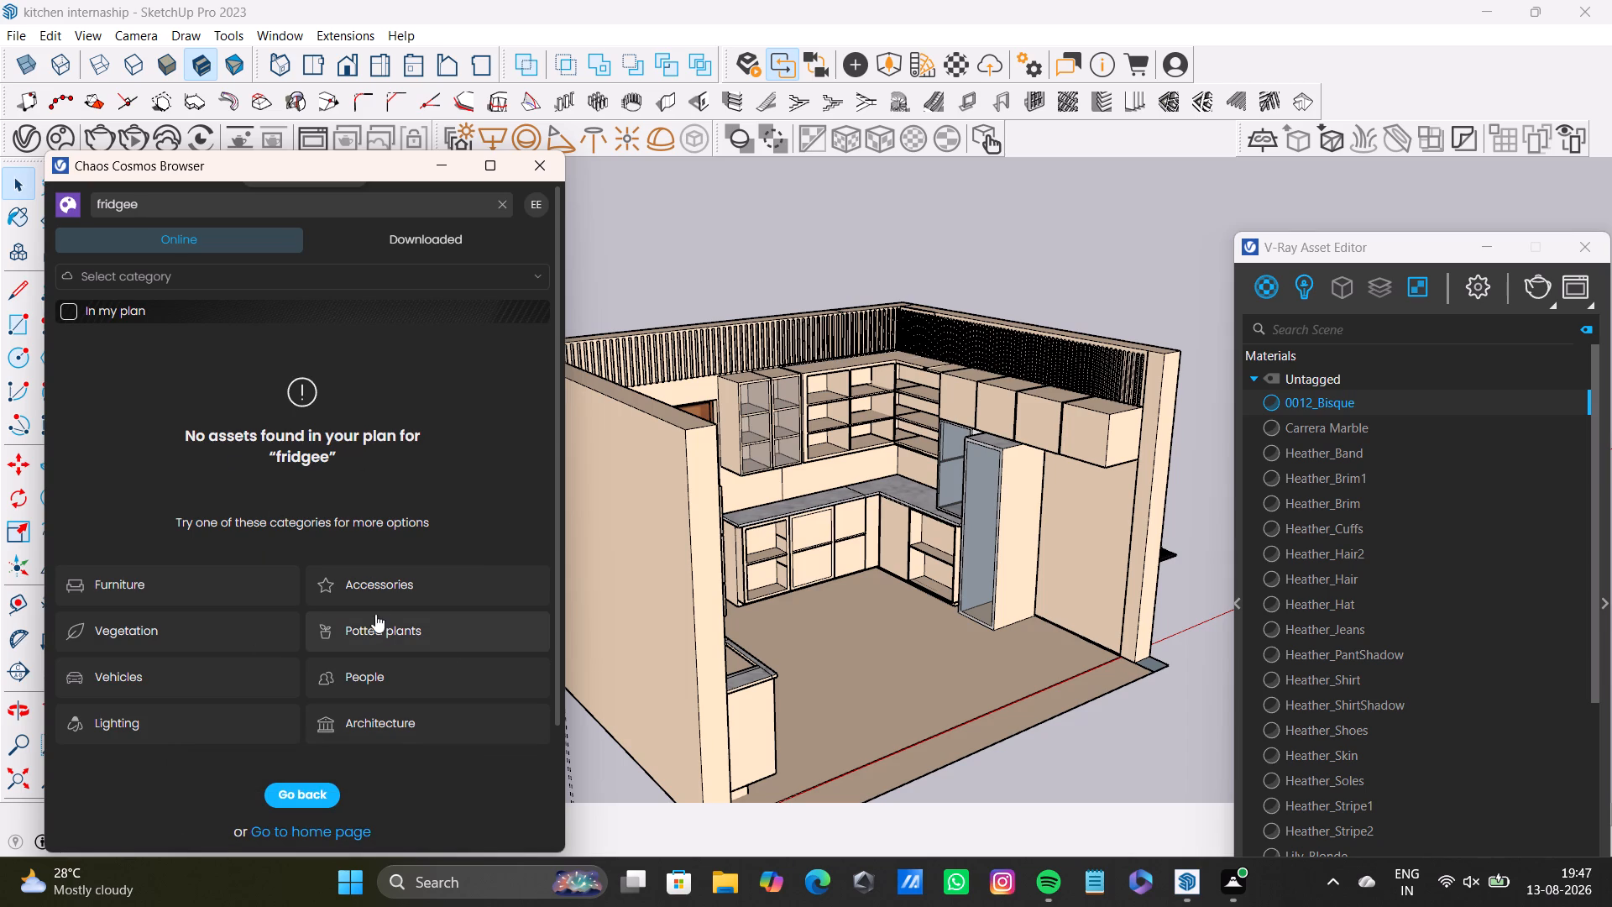
# Browse the online Accessories category of Cosmos 3D models for a fridge.
pyautogui.click(377, 595)
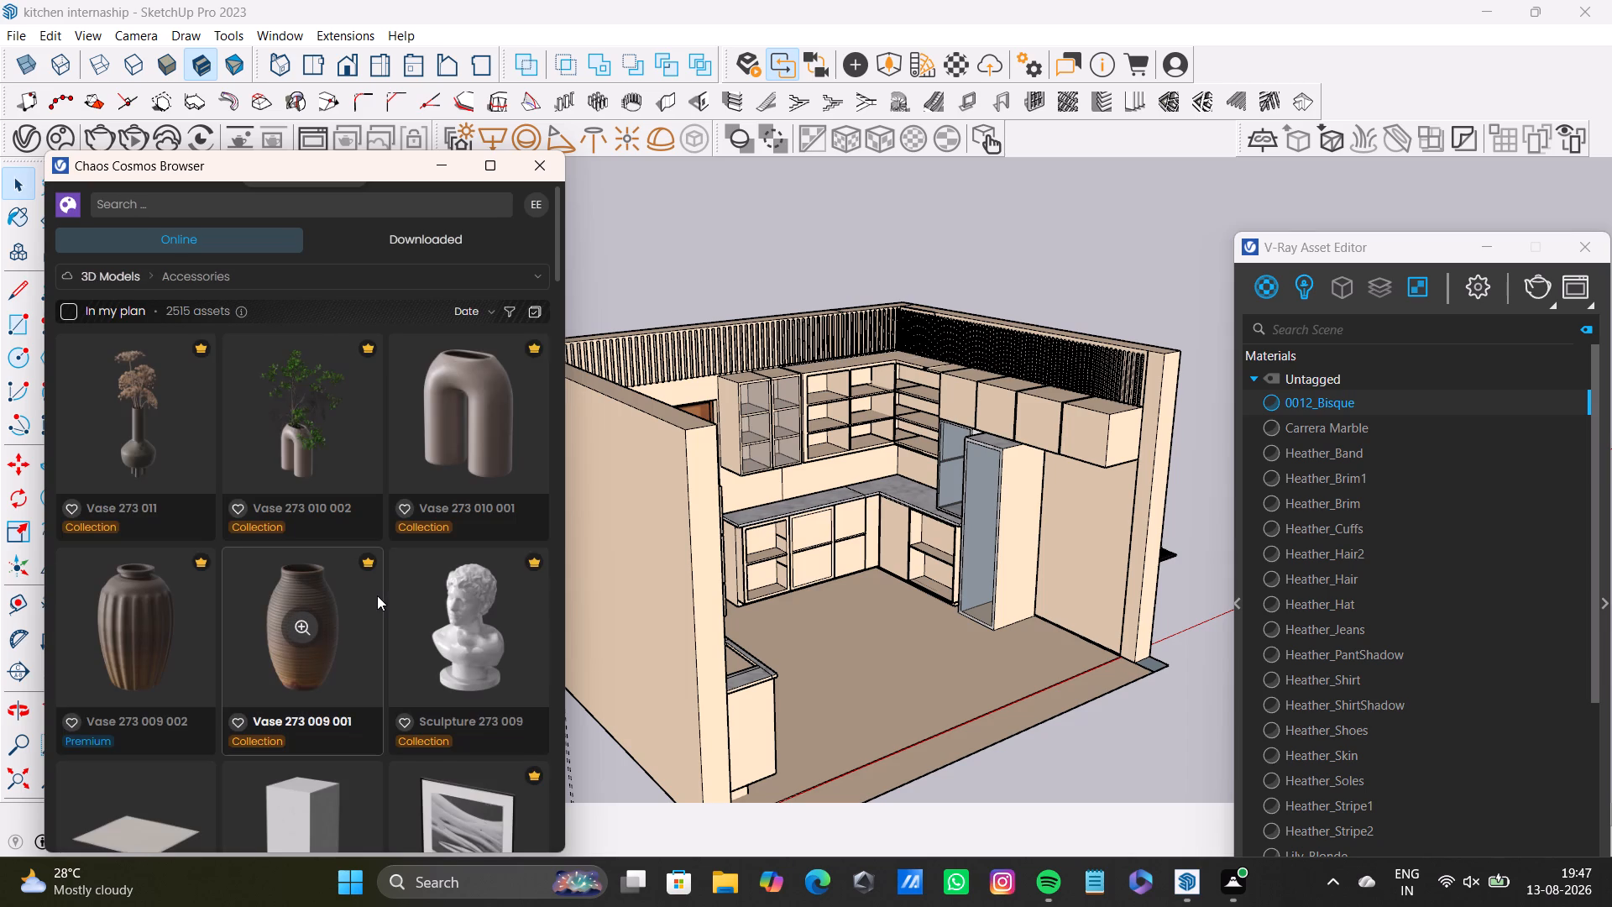
pyautogui.scroll(-16, 377, 595)
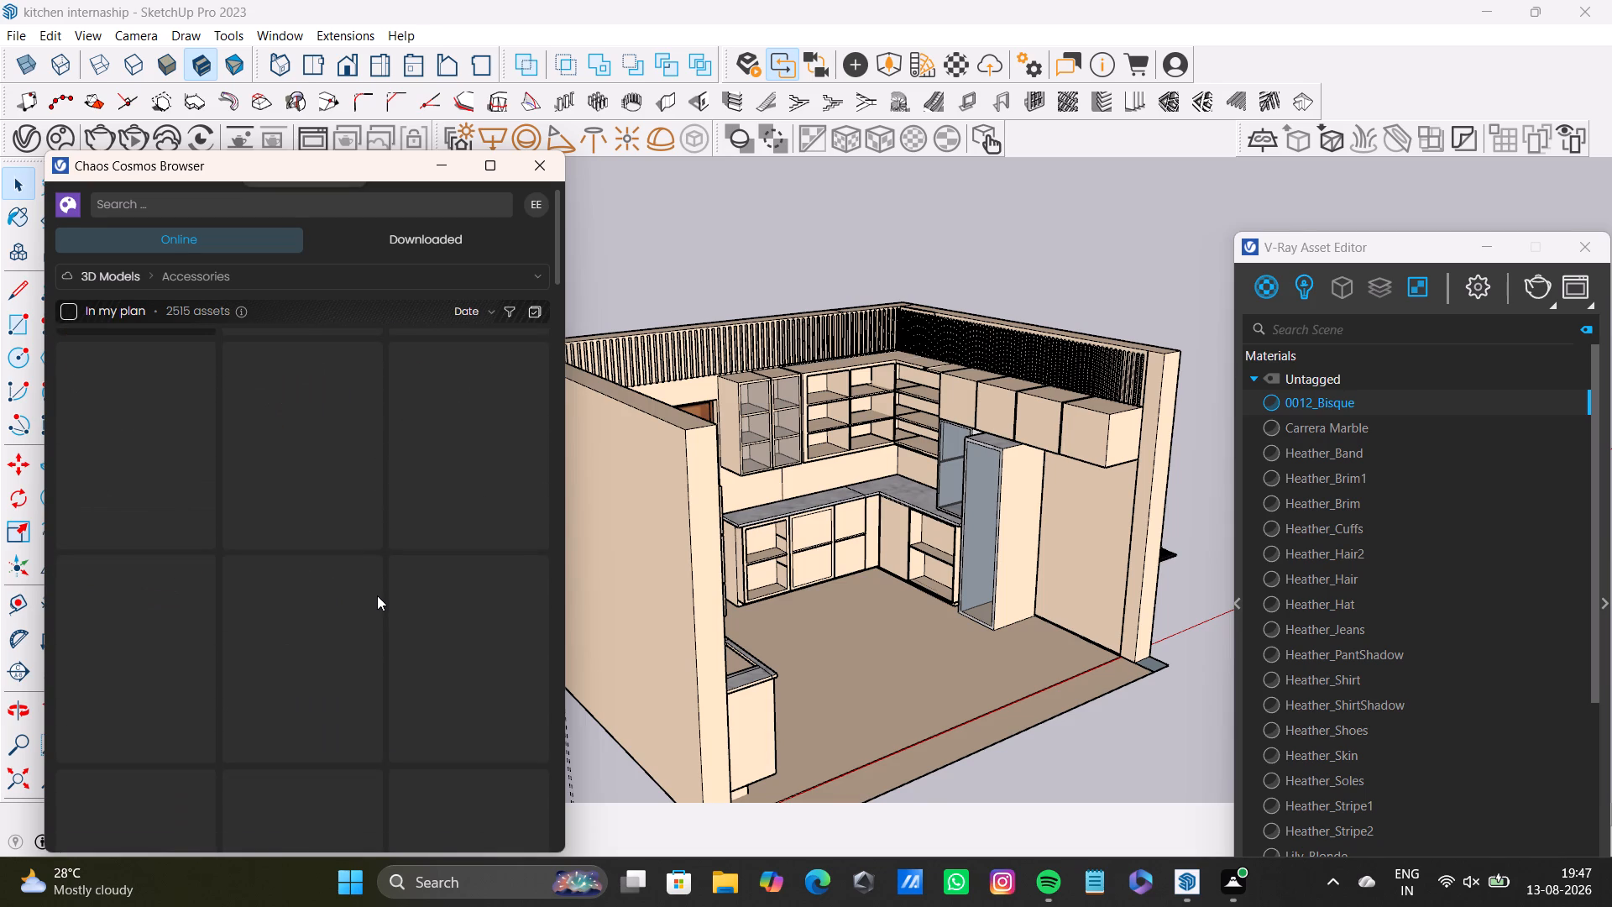
pyautogui.scroll(-14, 377, 595)
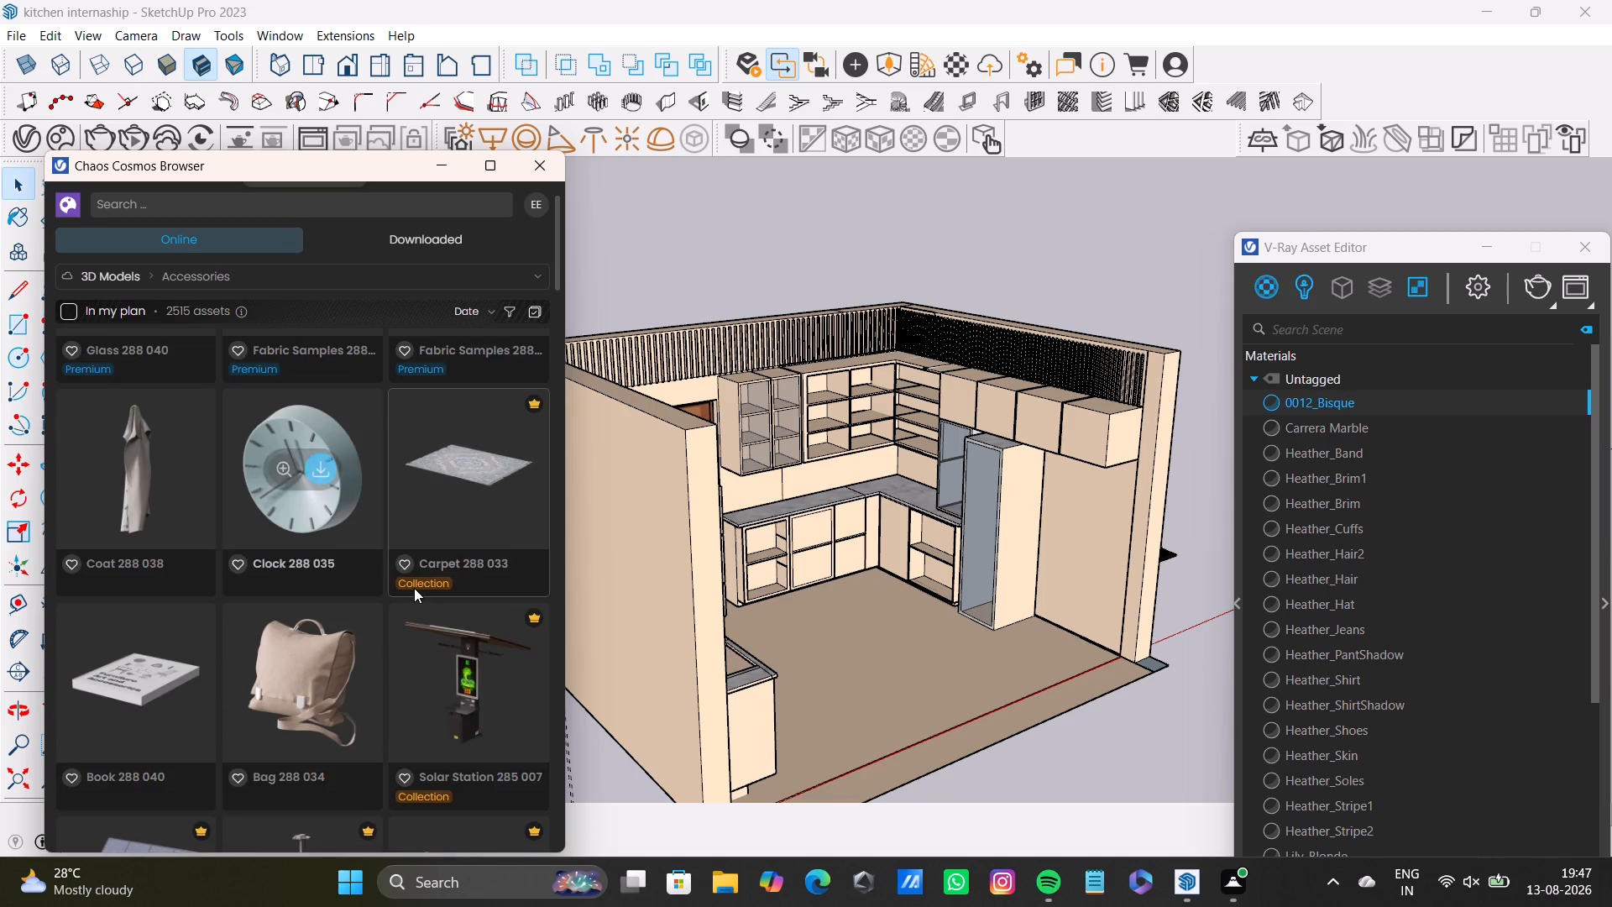
pyautogui.scroll(-15, 414, 588)
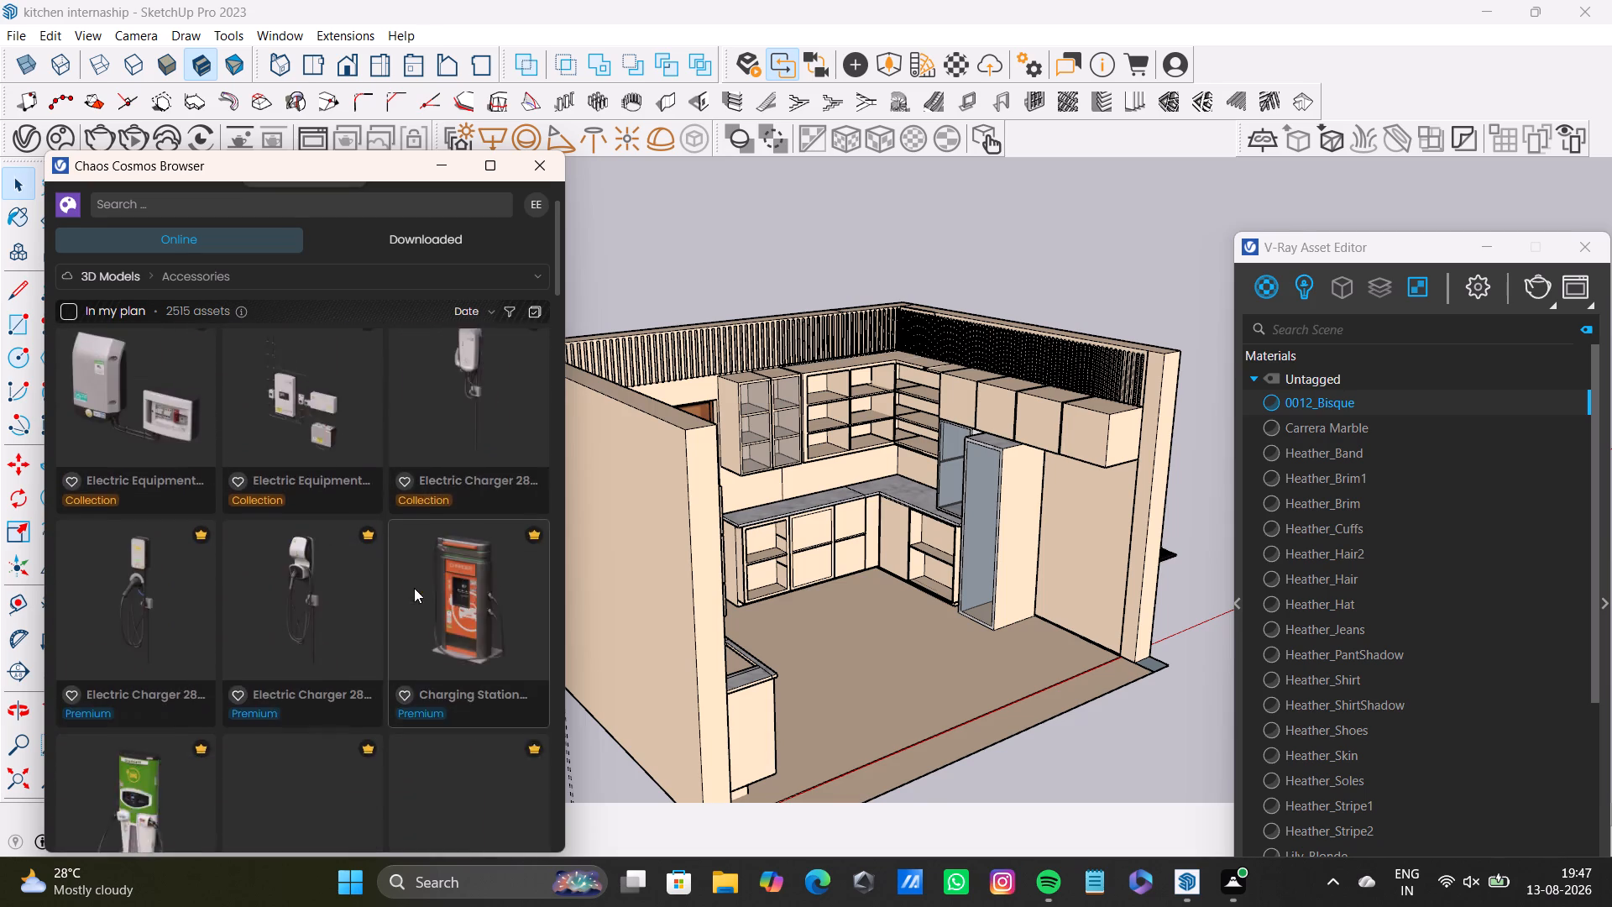
pyautogui.scroll(-20, 414, 588)
pyautogui.scroll(-6, 414, 588)
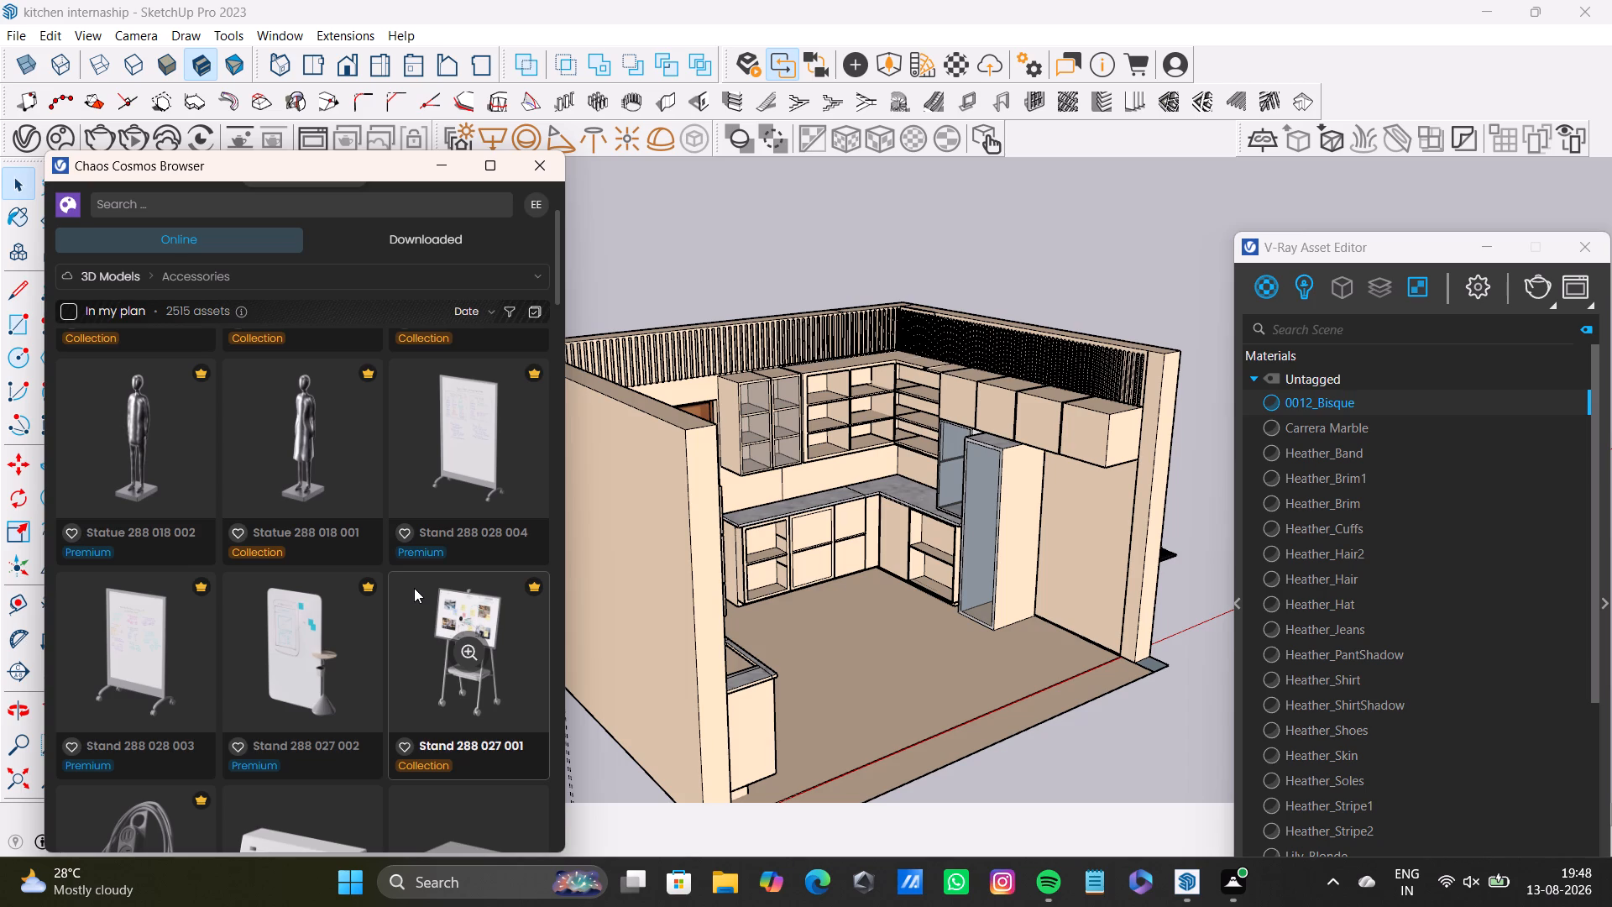
pyautogui.moveTo(563, 666); pyautogui.dragTo(476, 756, button='middle')
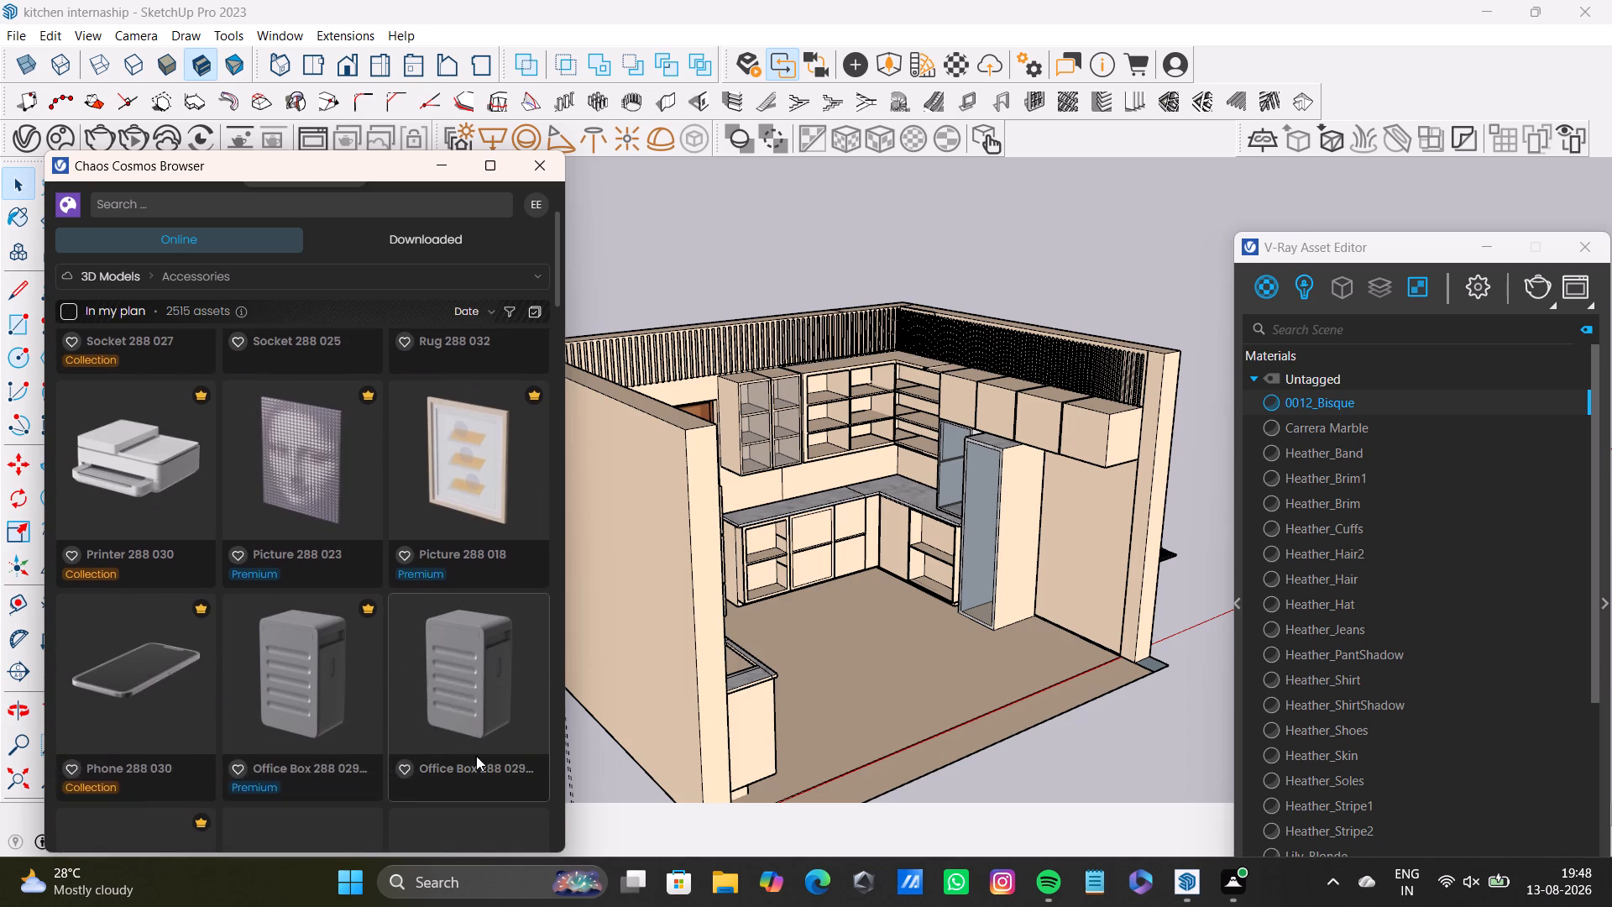
pyautogui.scroll(-15, 400, 579)
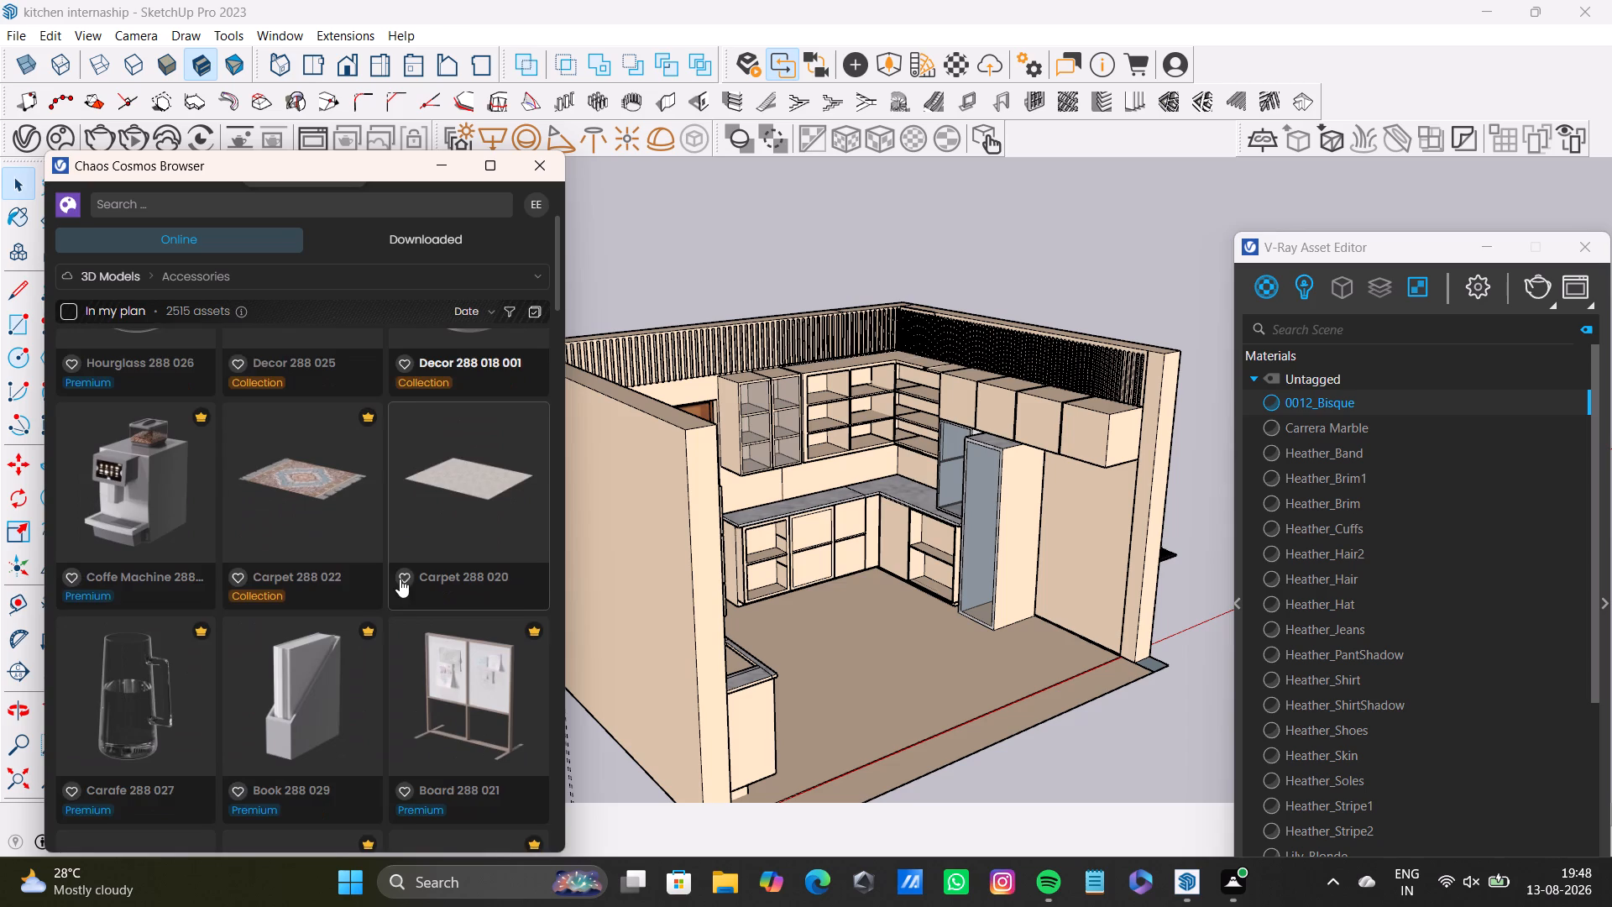
pyautogui.scroll(-14, 400, 579)
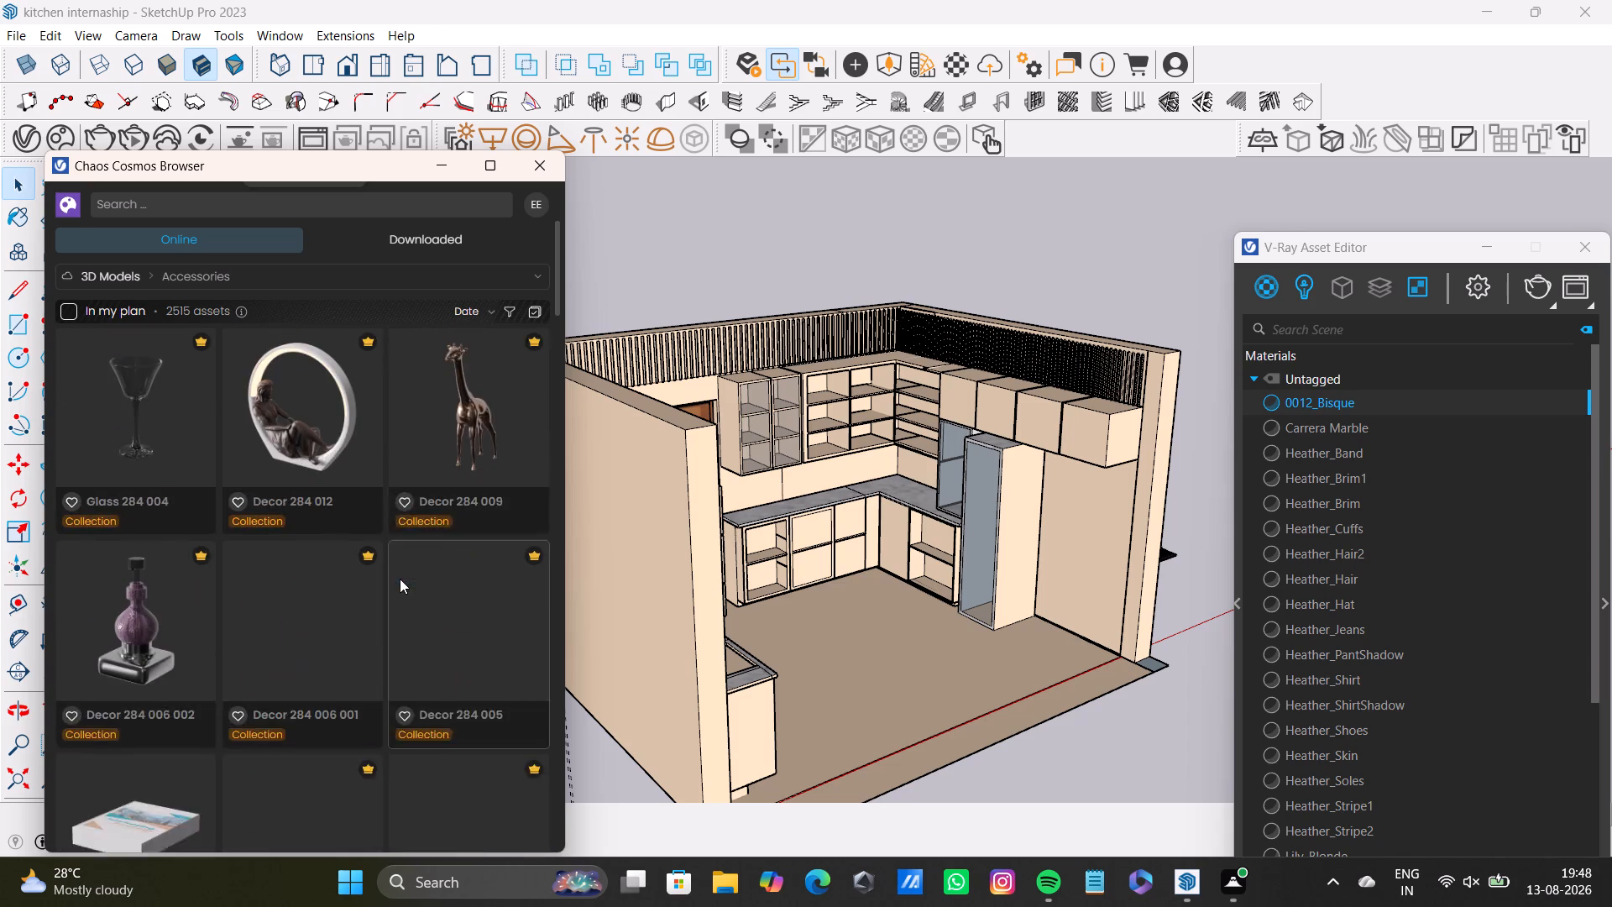
pyautogui.scroll(1, 400, 579)
pyautogui.scroll(-3, 400, 579)
pyautogui.scroll(14, 400, 579)
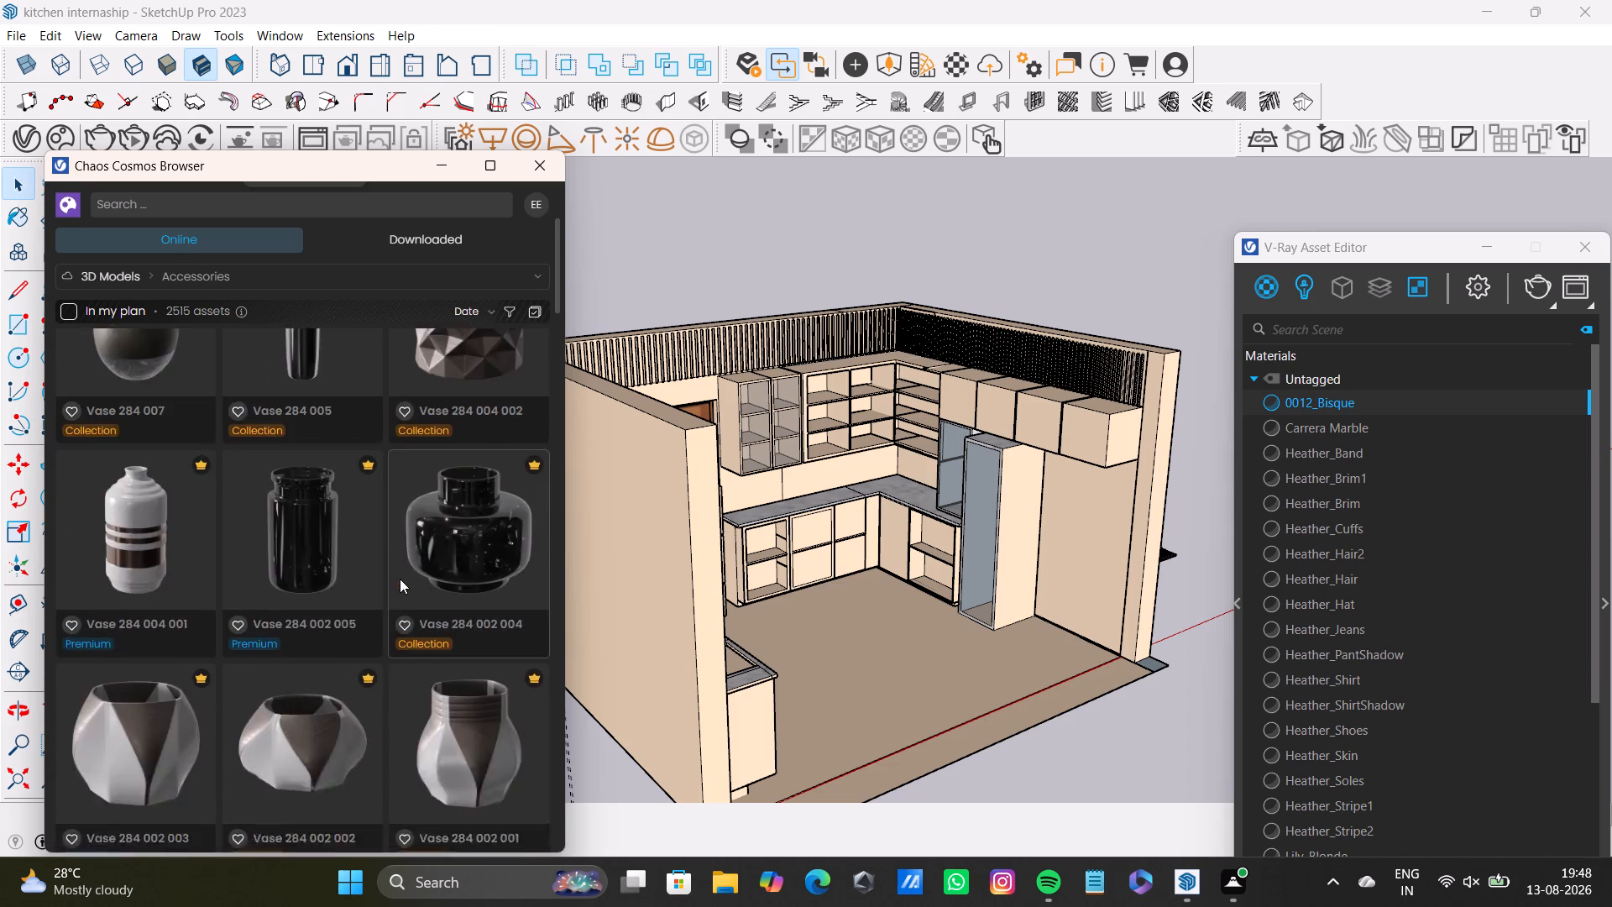
pyautogui.scroll(20, 400, 579)
pyautogui.scroll(6, 400, 579)
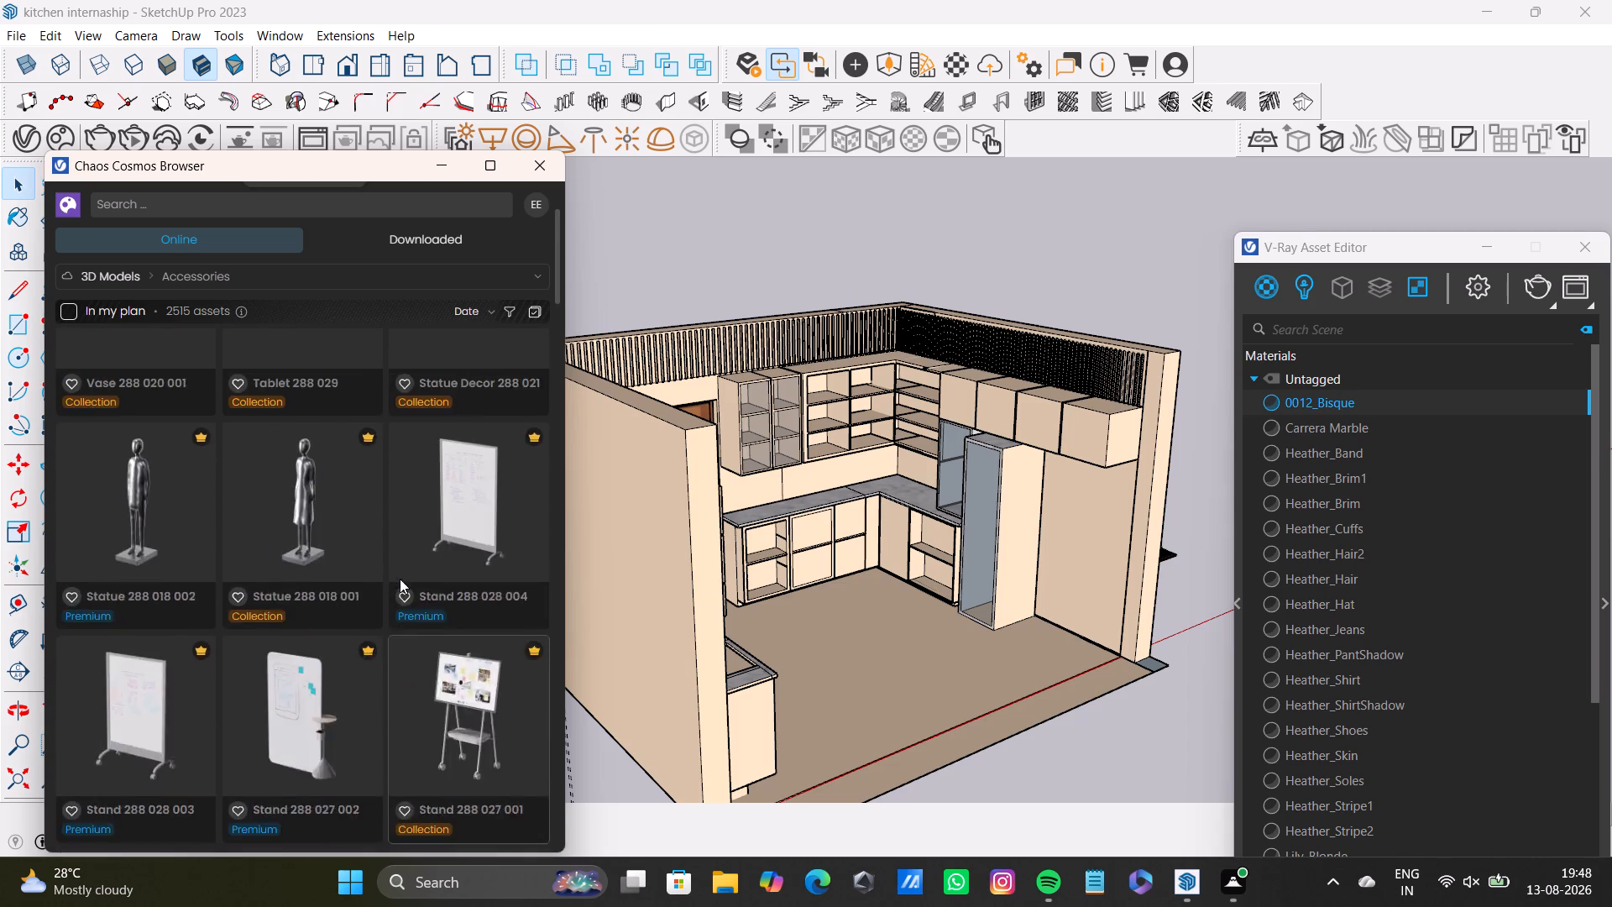
pyautogui.scroll(20, 400, 579)
pyautogui.scroll(6, 400, 579)
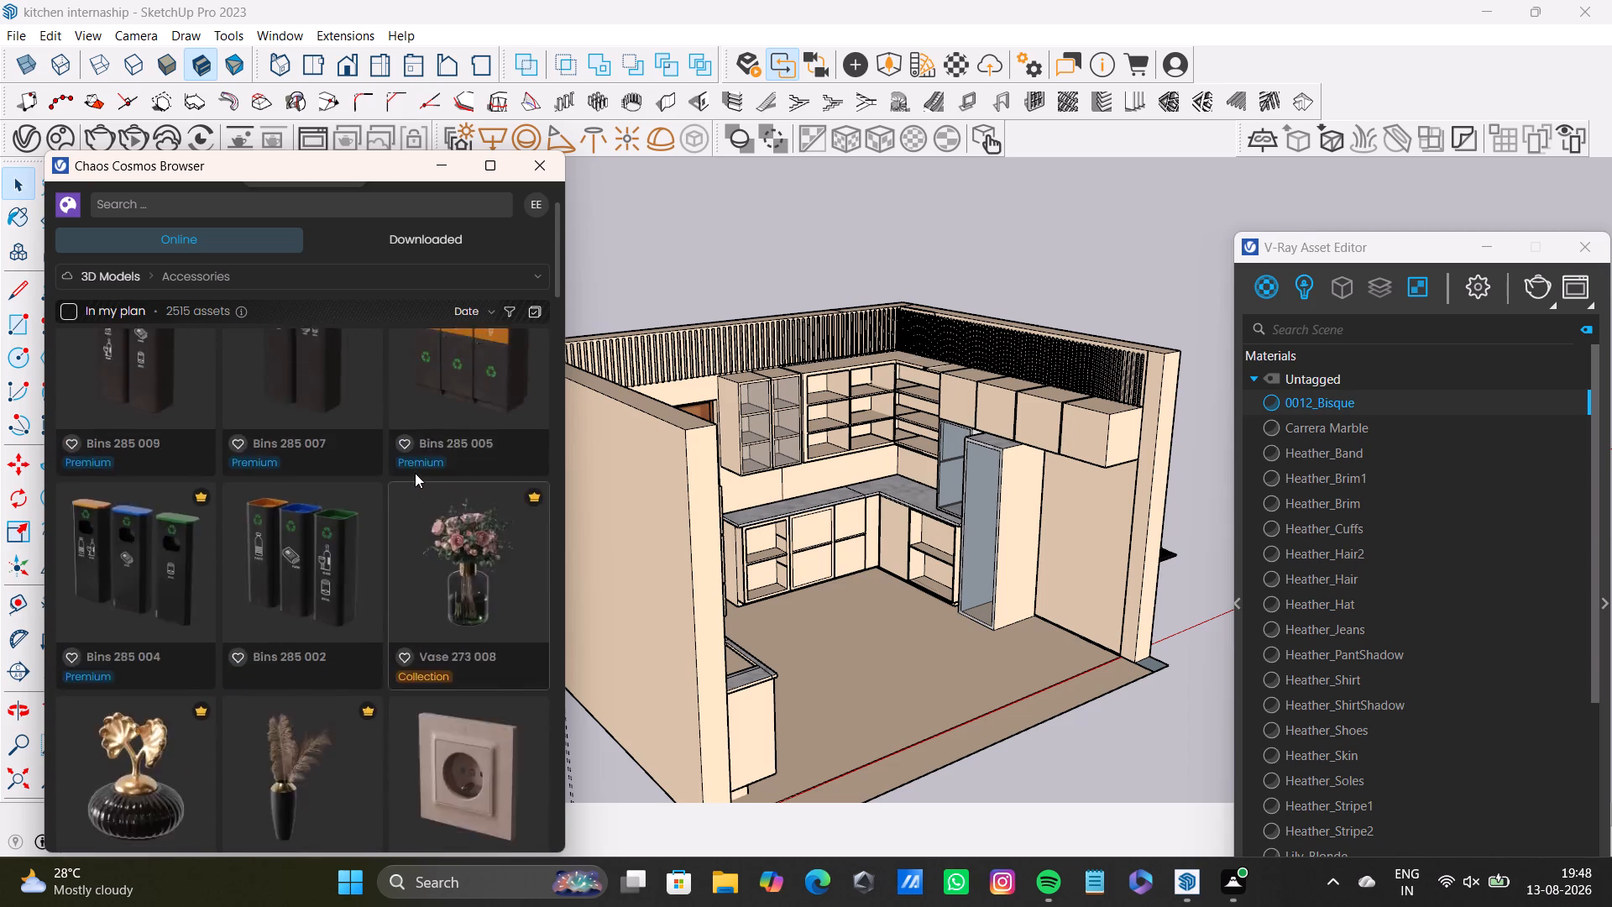
pyautogui.scroll(20, 415, 473)
pyautogui.scroll(6, 415, 473)
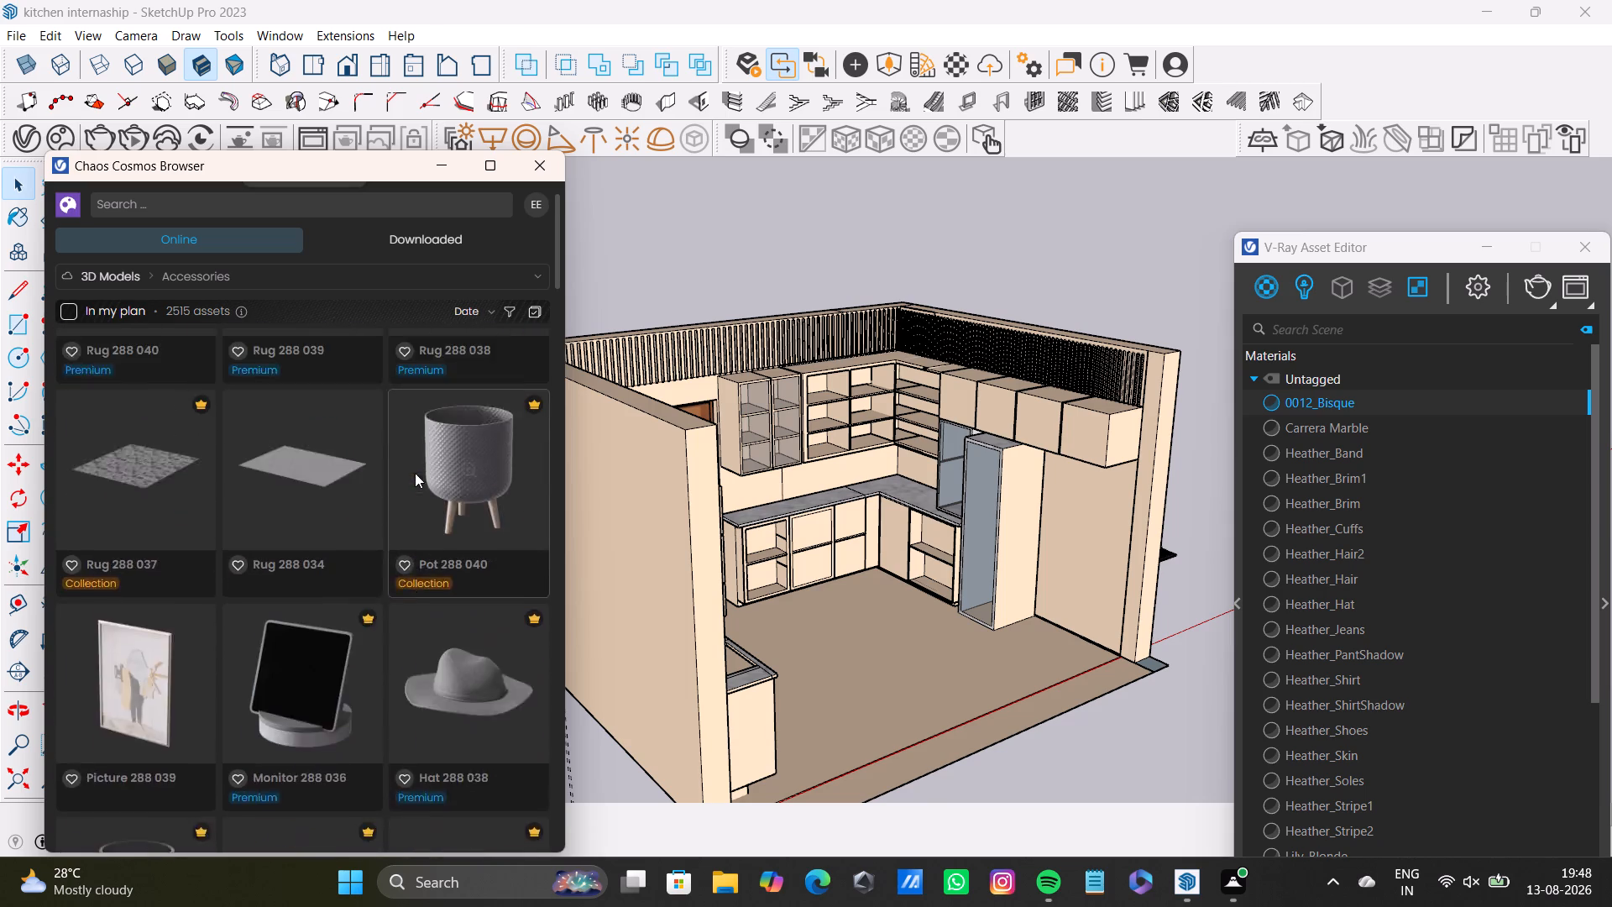
pyautogui.scroll(20, 415, 473)
pyautogui.scroll(5, 415, 473)
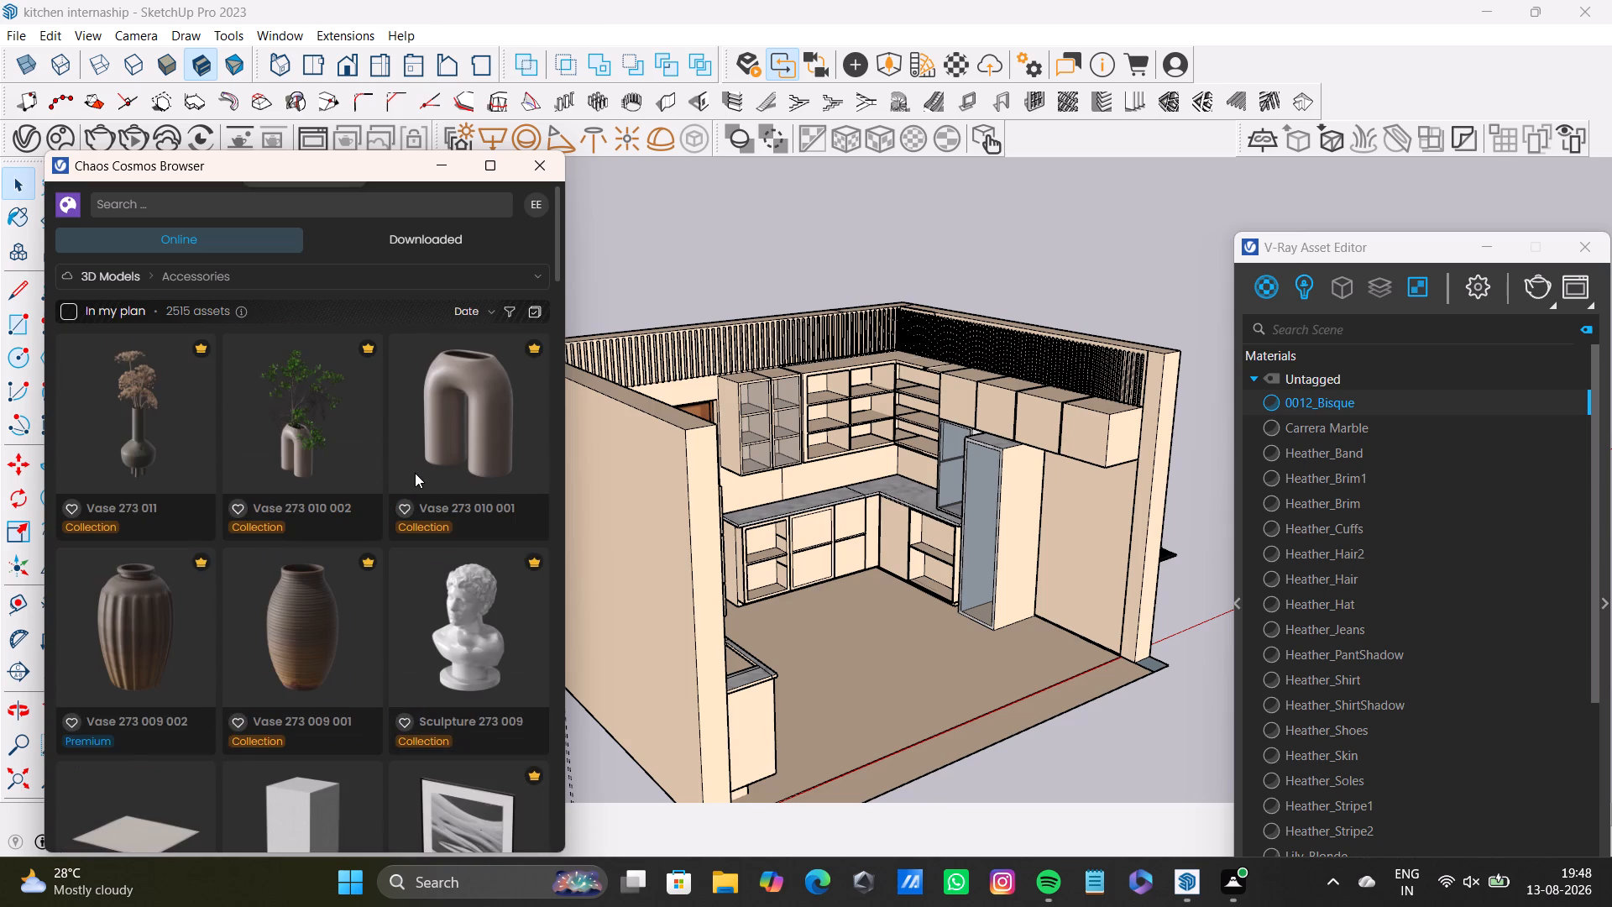
pyautogui.scroll(9, 415, 473)
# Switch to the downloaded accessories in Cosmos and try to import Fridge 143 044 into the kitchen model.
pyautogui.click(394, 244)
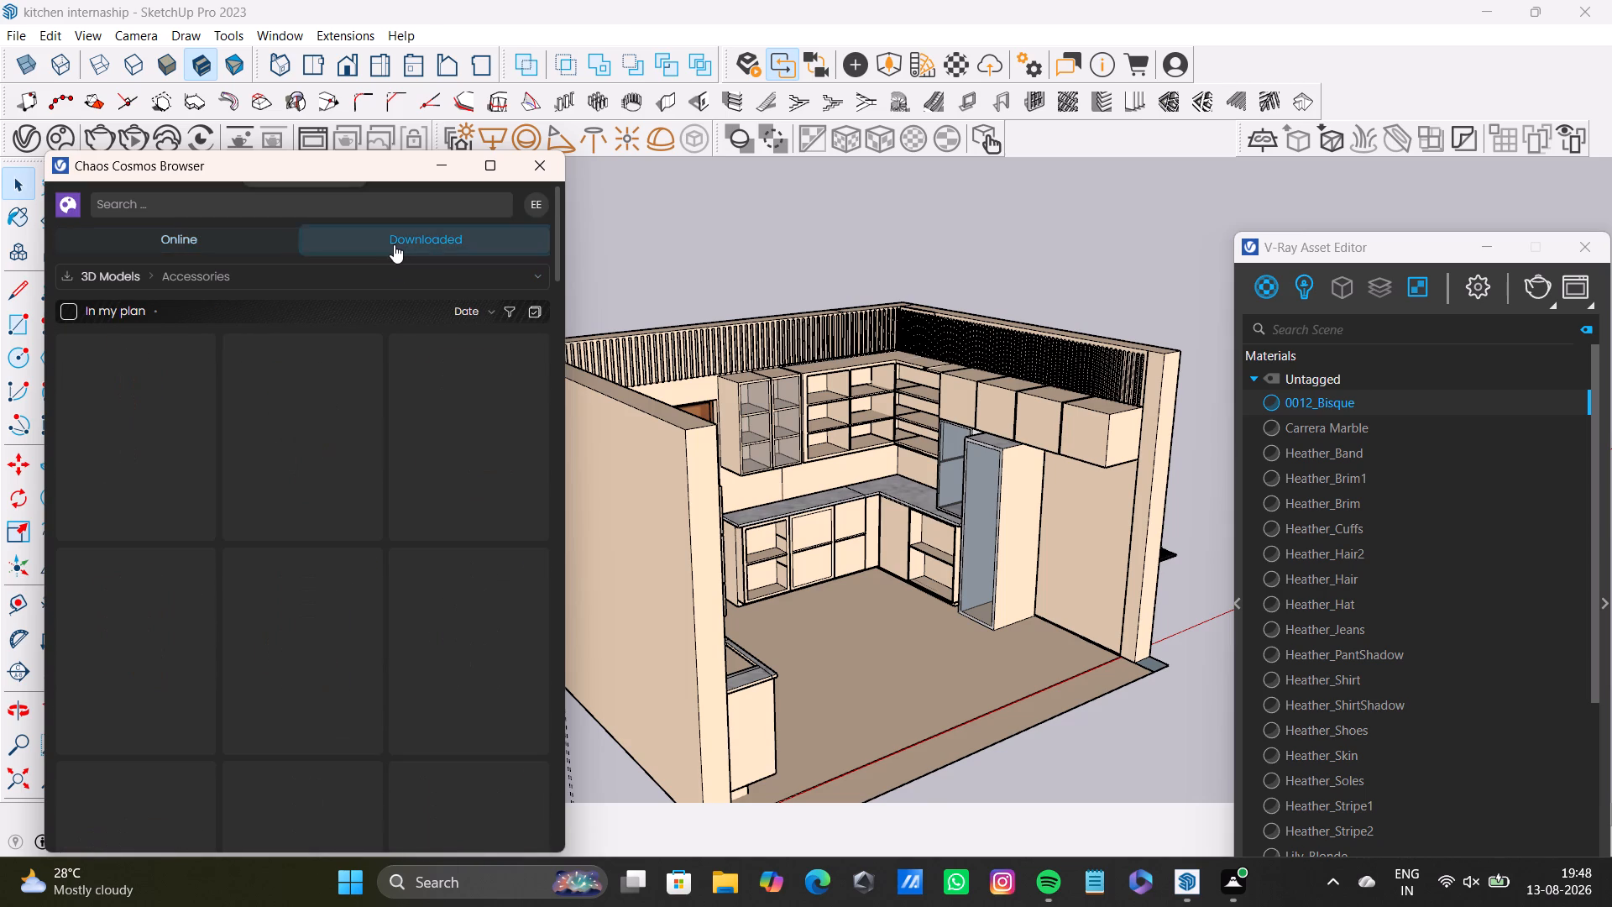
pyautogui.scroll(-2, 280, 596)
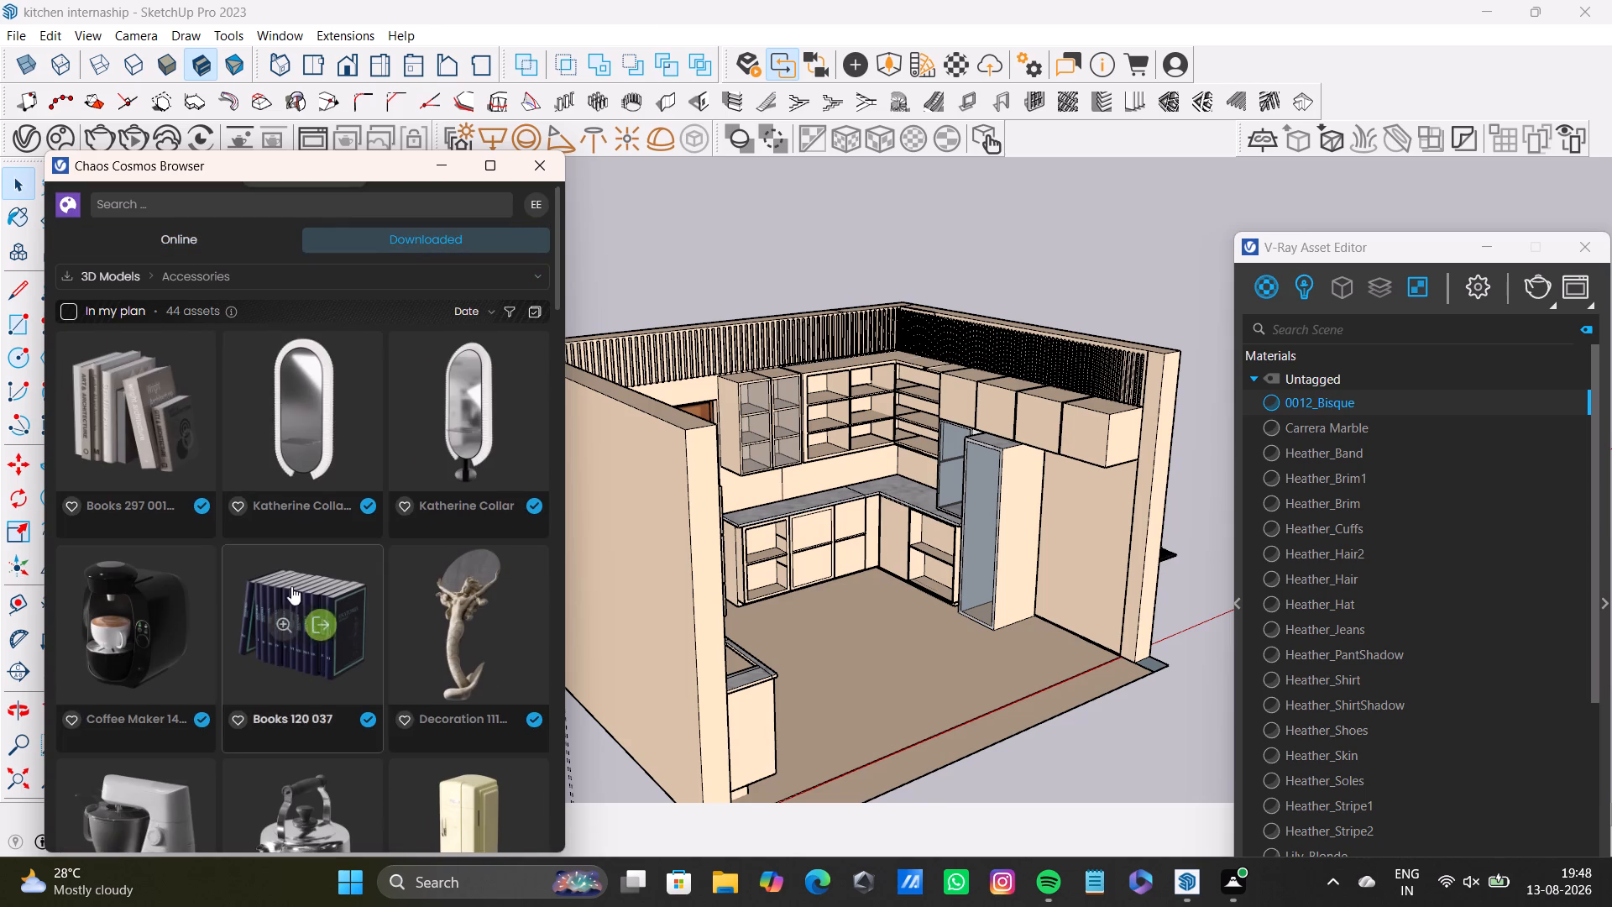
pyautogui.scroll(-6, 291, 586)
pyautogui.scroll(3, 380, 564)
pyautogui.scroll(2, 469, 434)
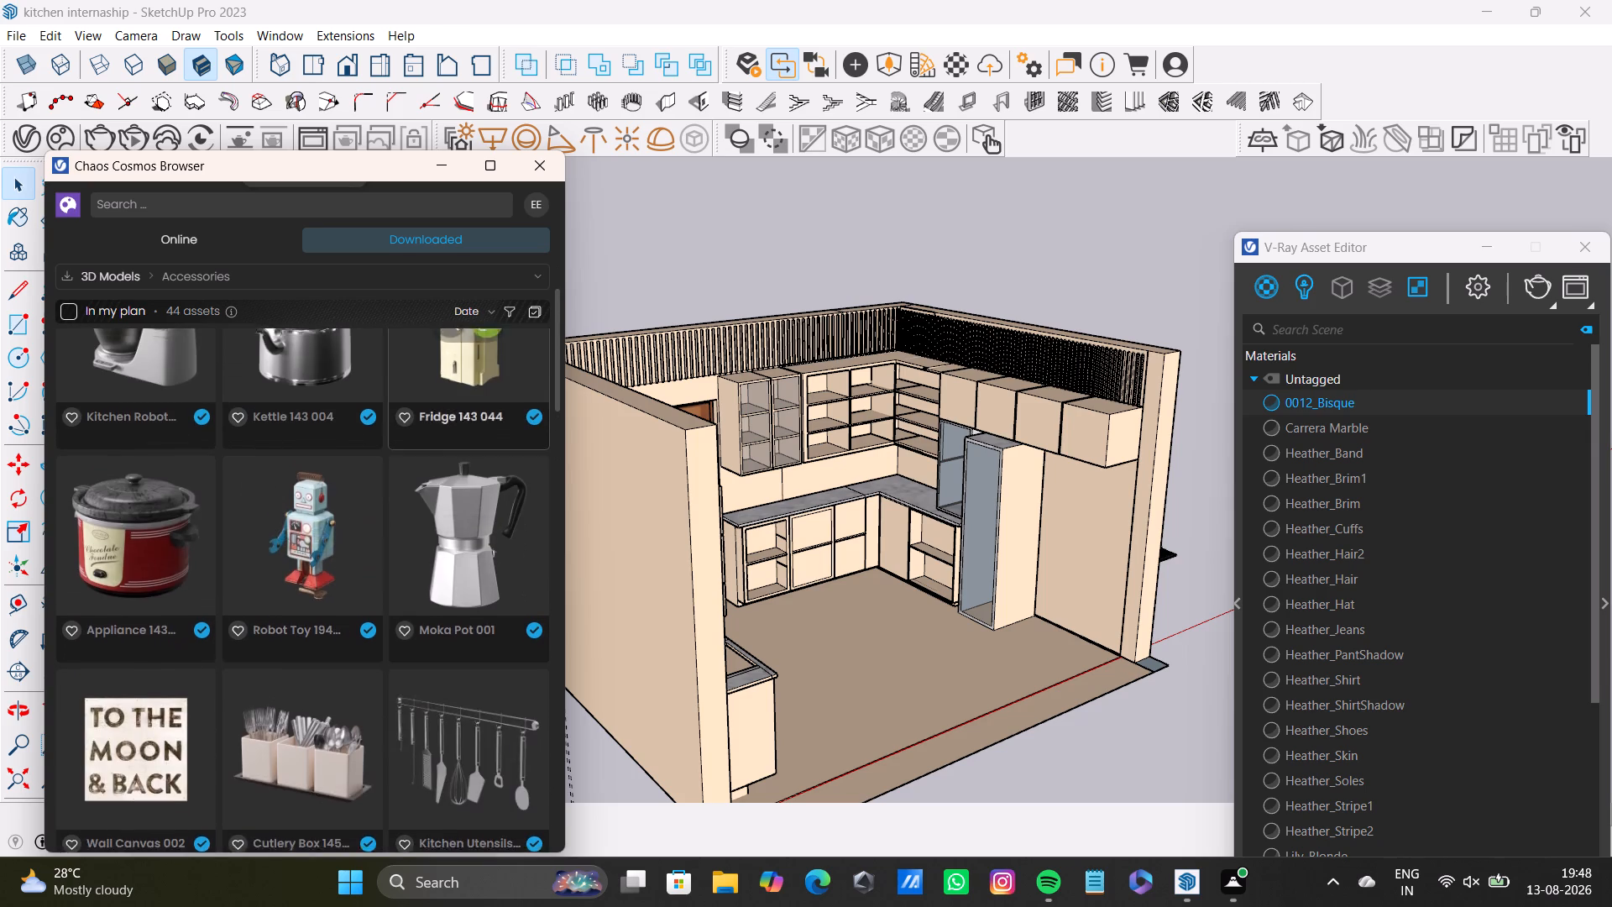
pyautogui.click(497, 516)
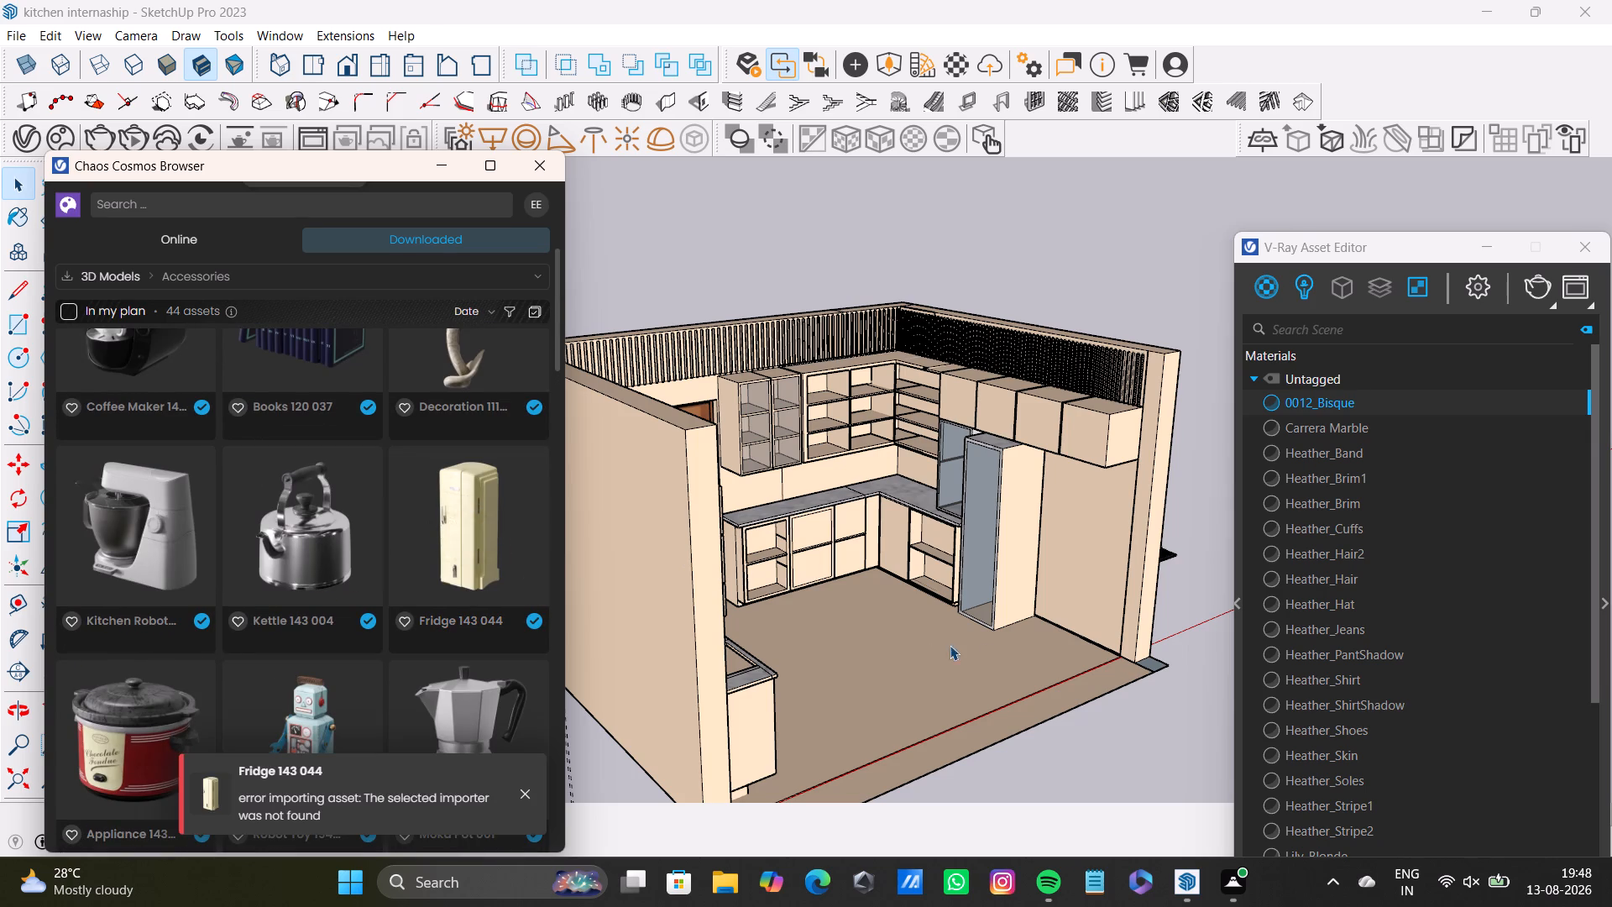
# Look through the downloaded Cosmos accessories for fridge and kitchen models.
pyautogui.scroll(-4, 425, 545)
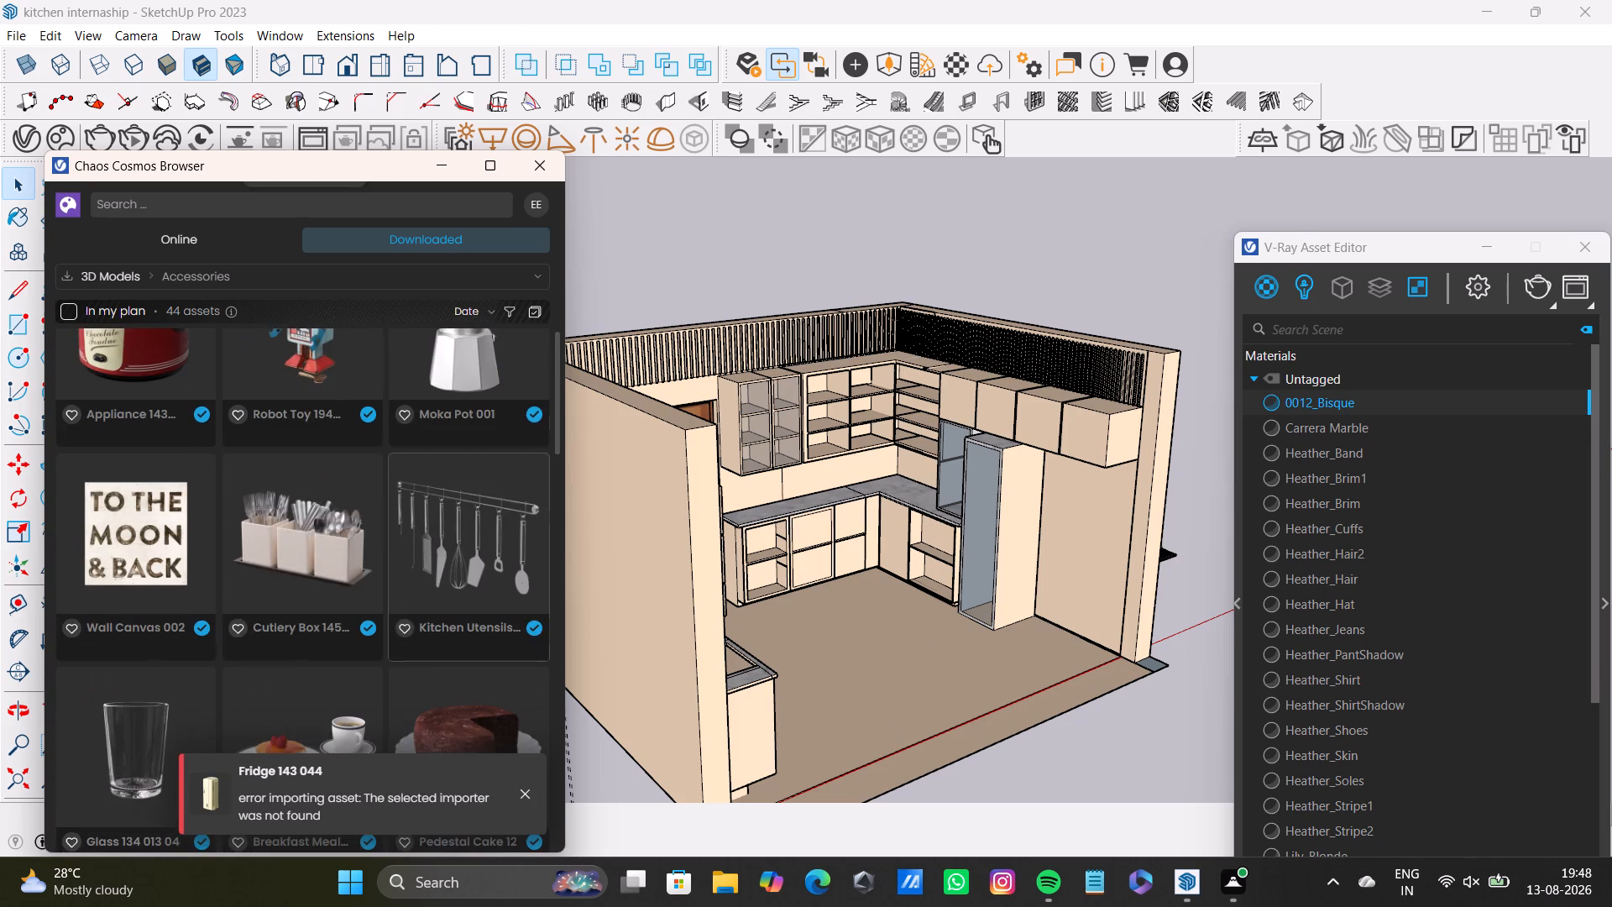
pyautogui.scroll(-19, 347, 552)
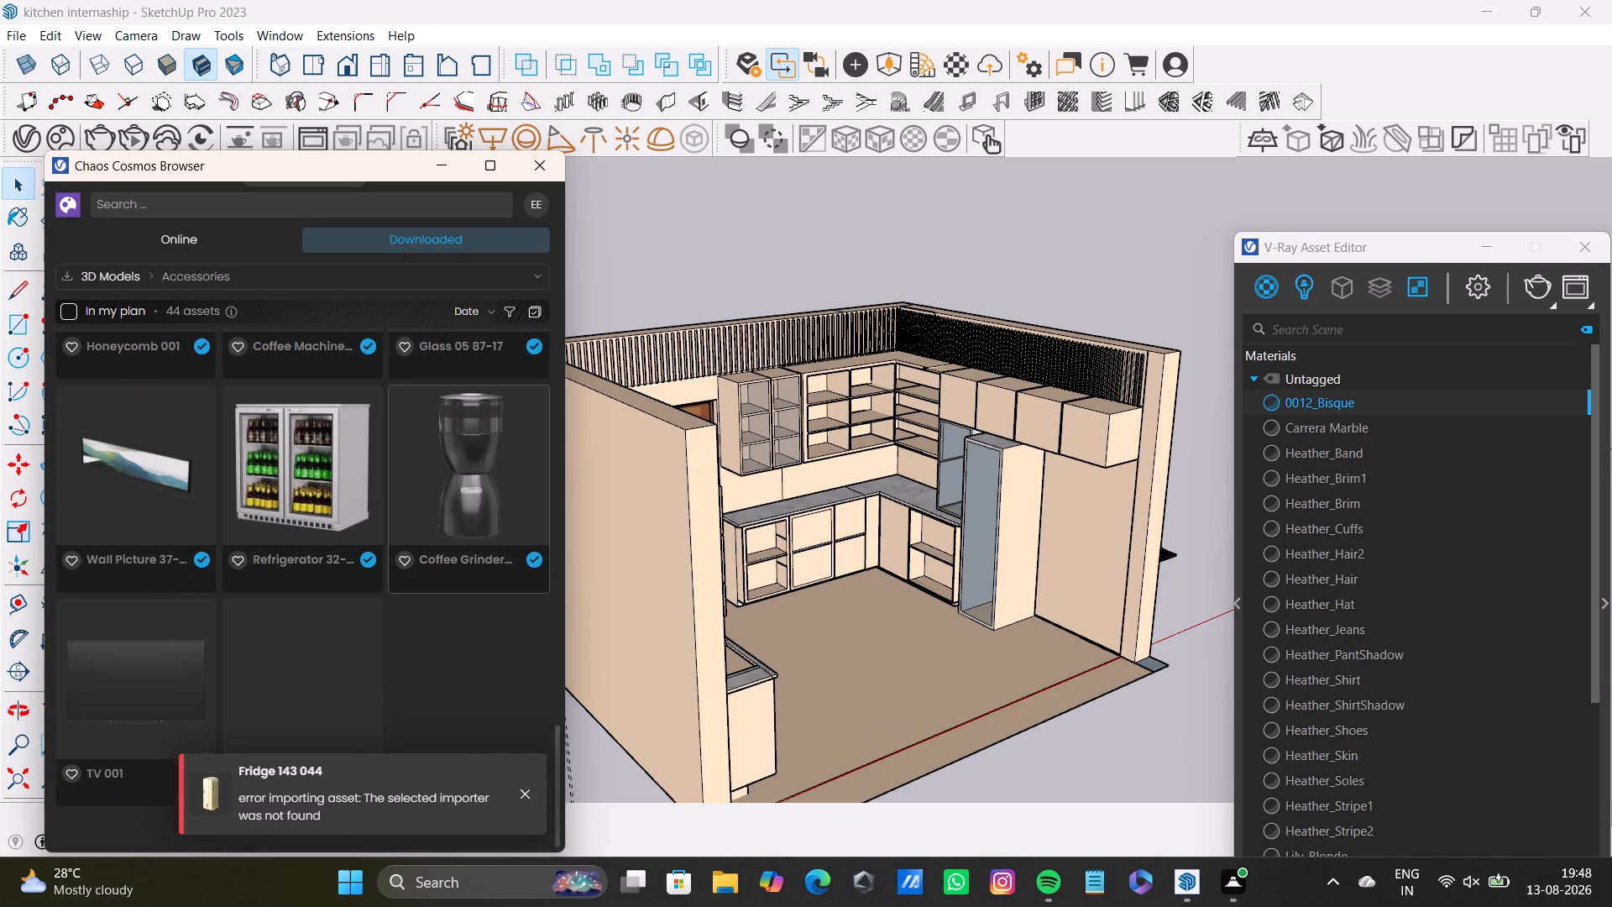
pyautogui.scroll(-4, 390, 587)
pyautogui.scroll(4, 396, 590)
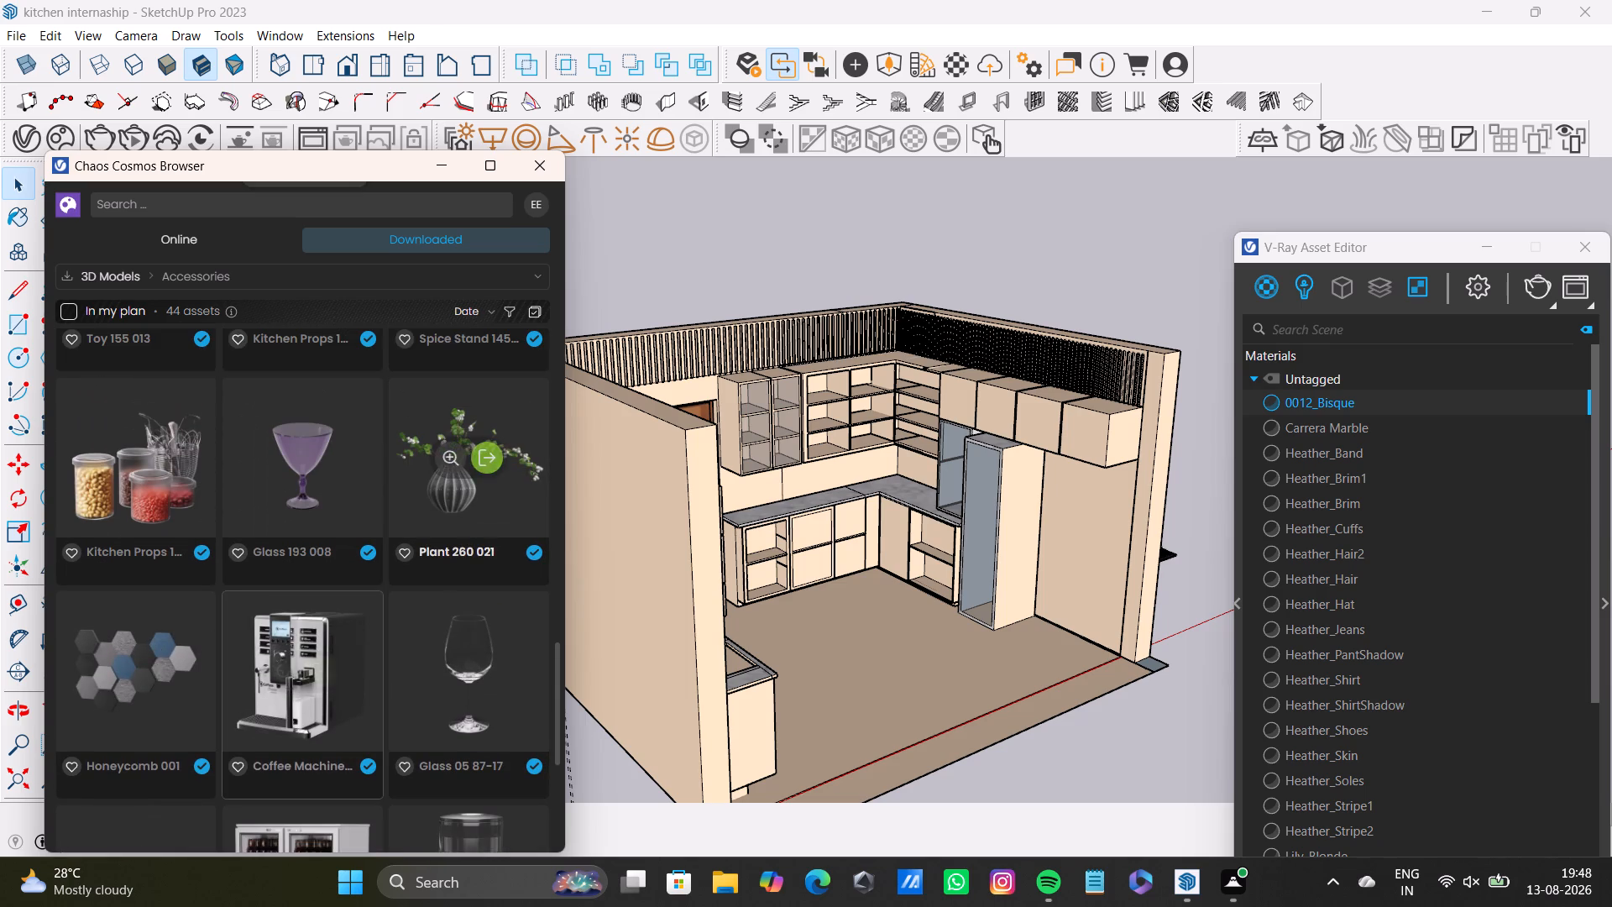
pyautogui.scroll(7, 309, 490)
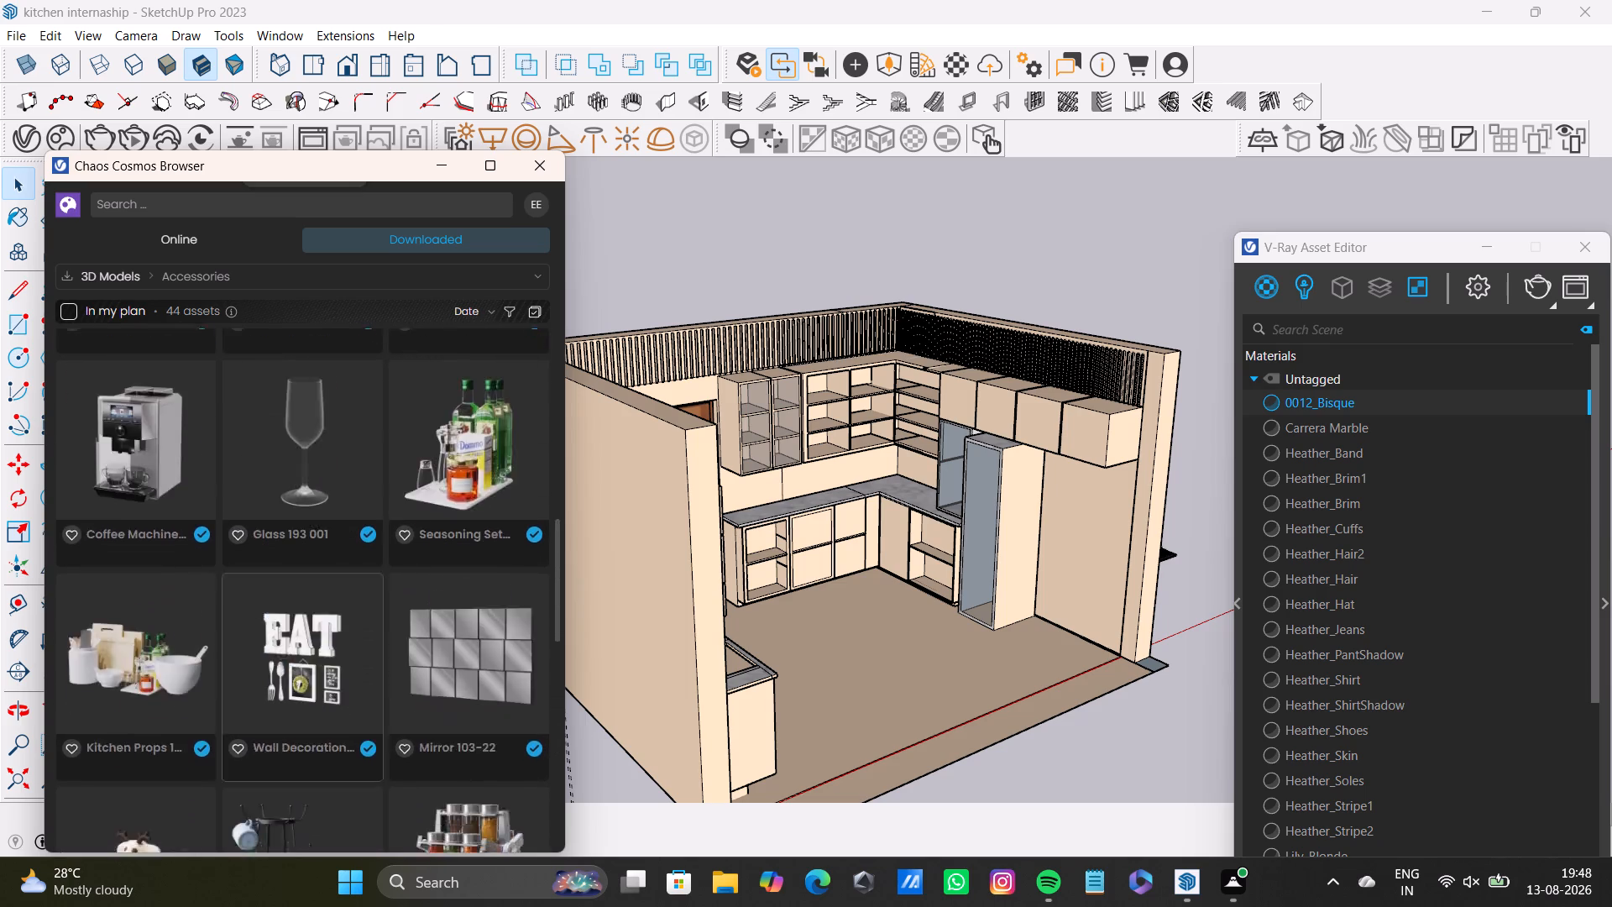
pyautogui.scroll(12, 323, 477)
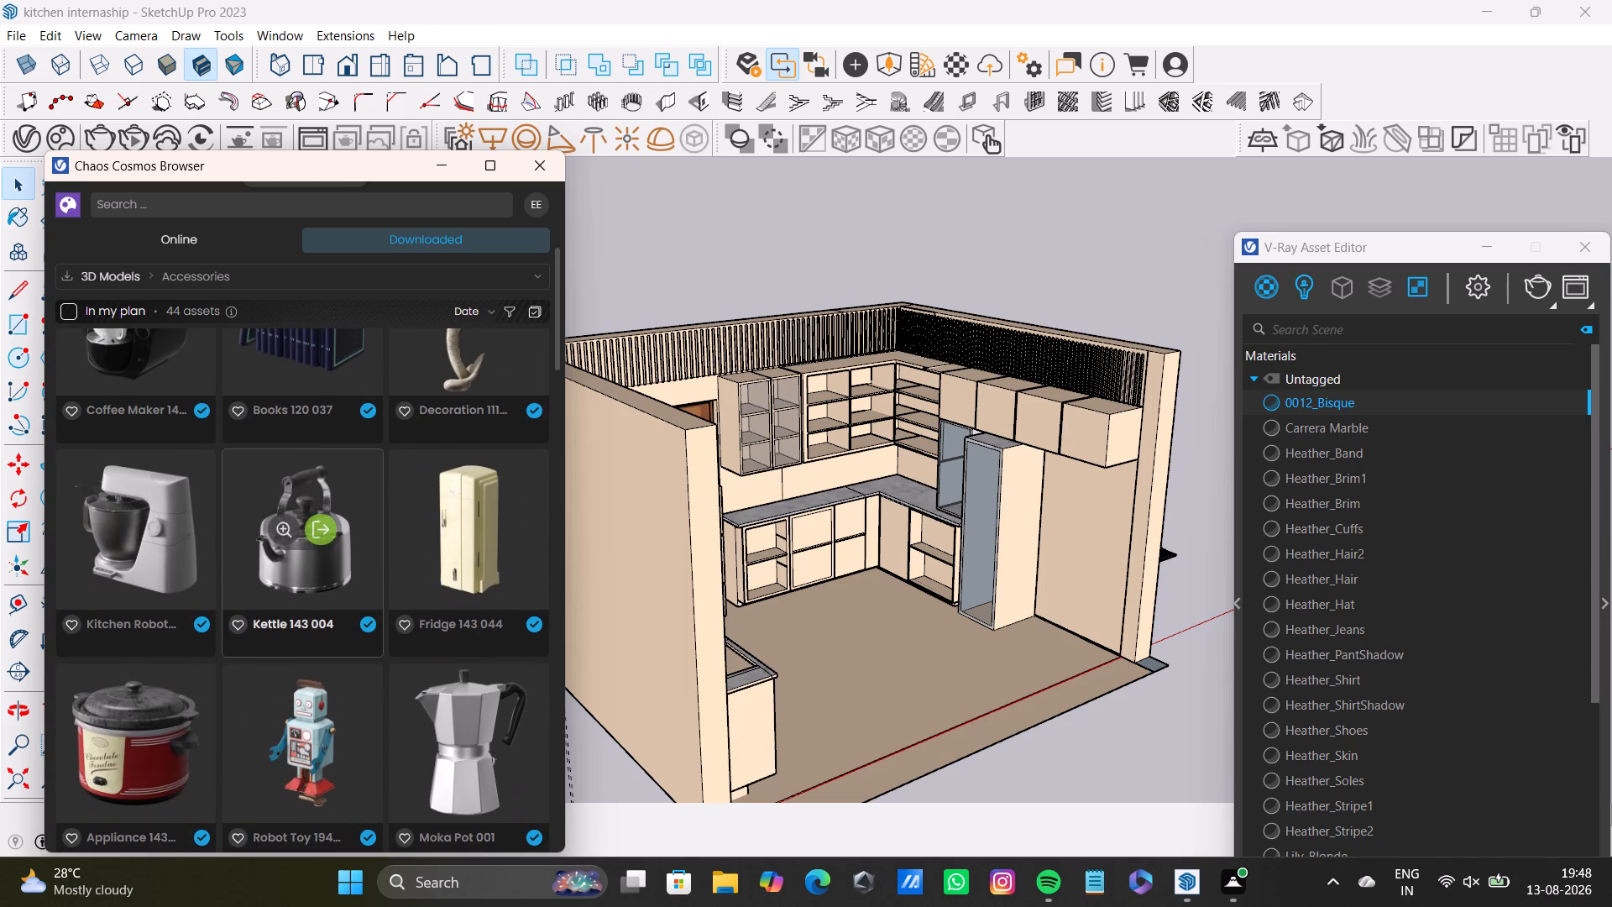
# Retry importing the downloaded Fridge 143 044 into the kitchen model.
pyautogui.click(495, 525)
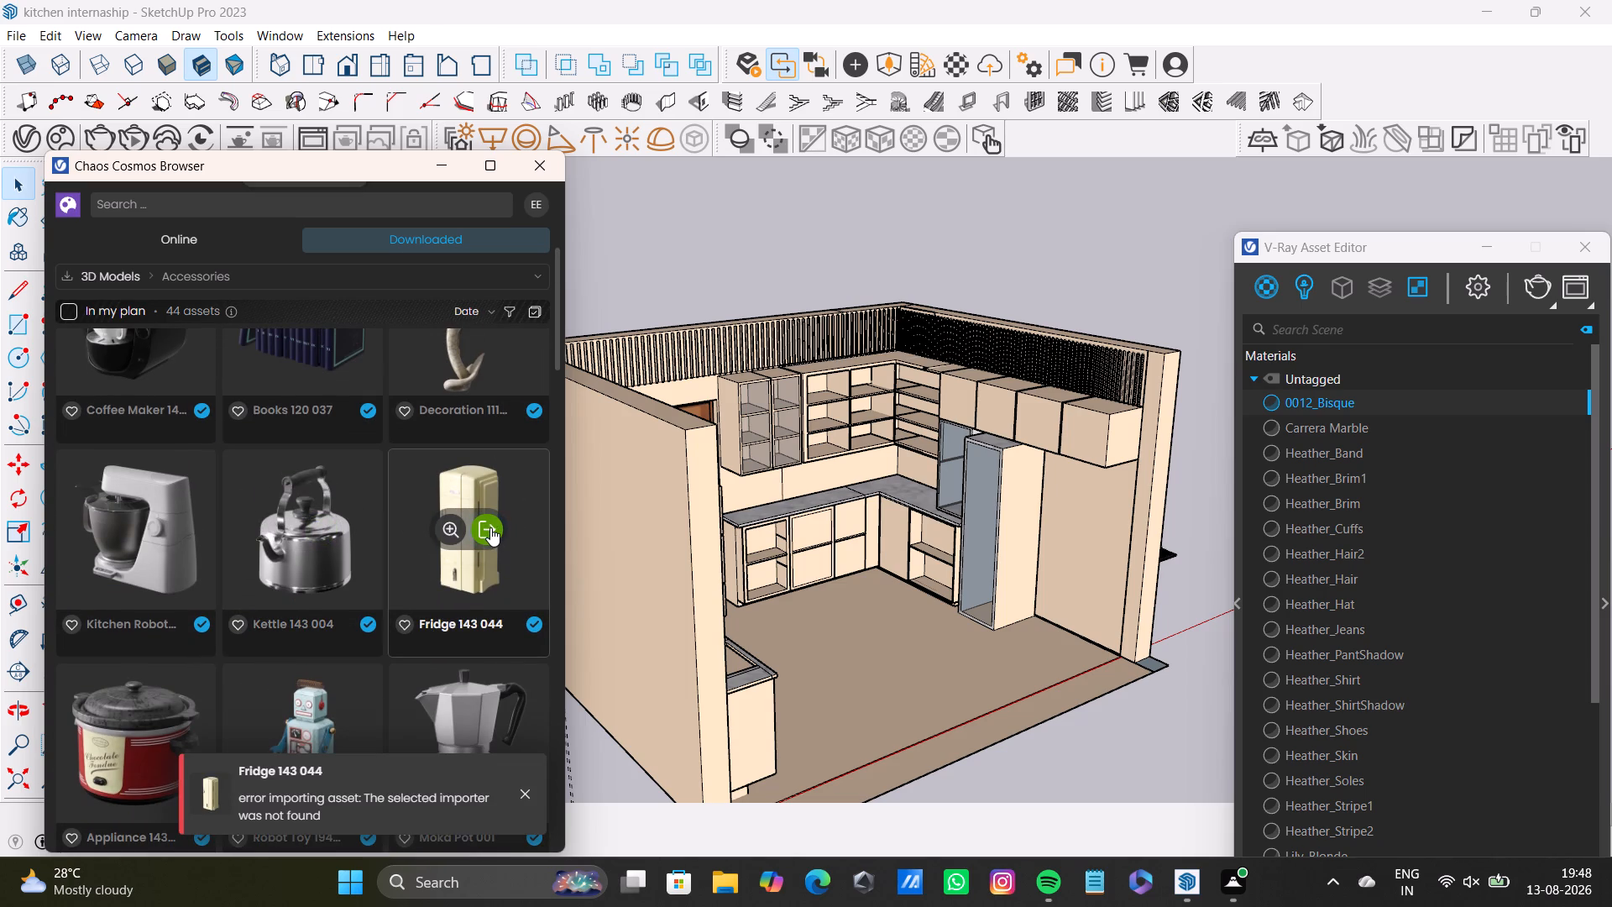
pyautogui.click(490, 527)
# Rerun the recent "fridge" search among all downloaded Cosmos assets.
pyautogui.click(220, 201)
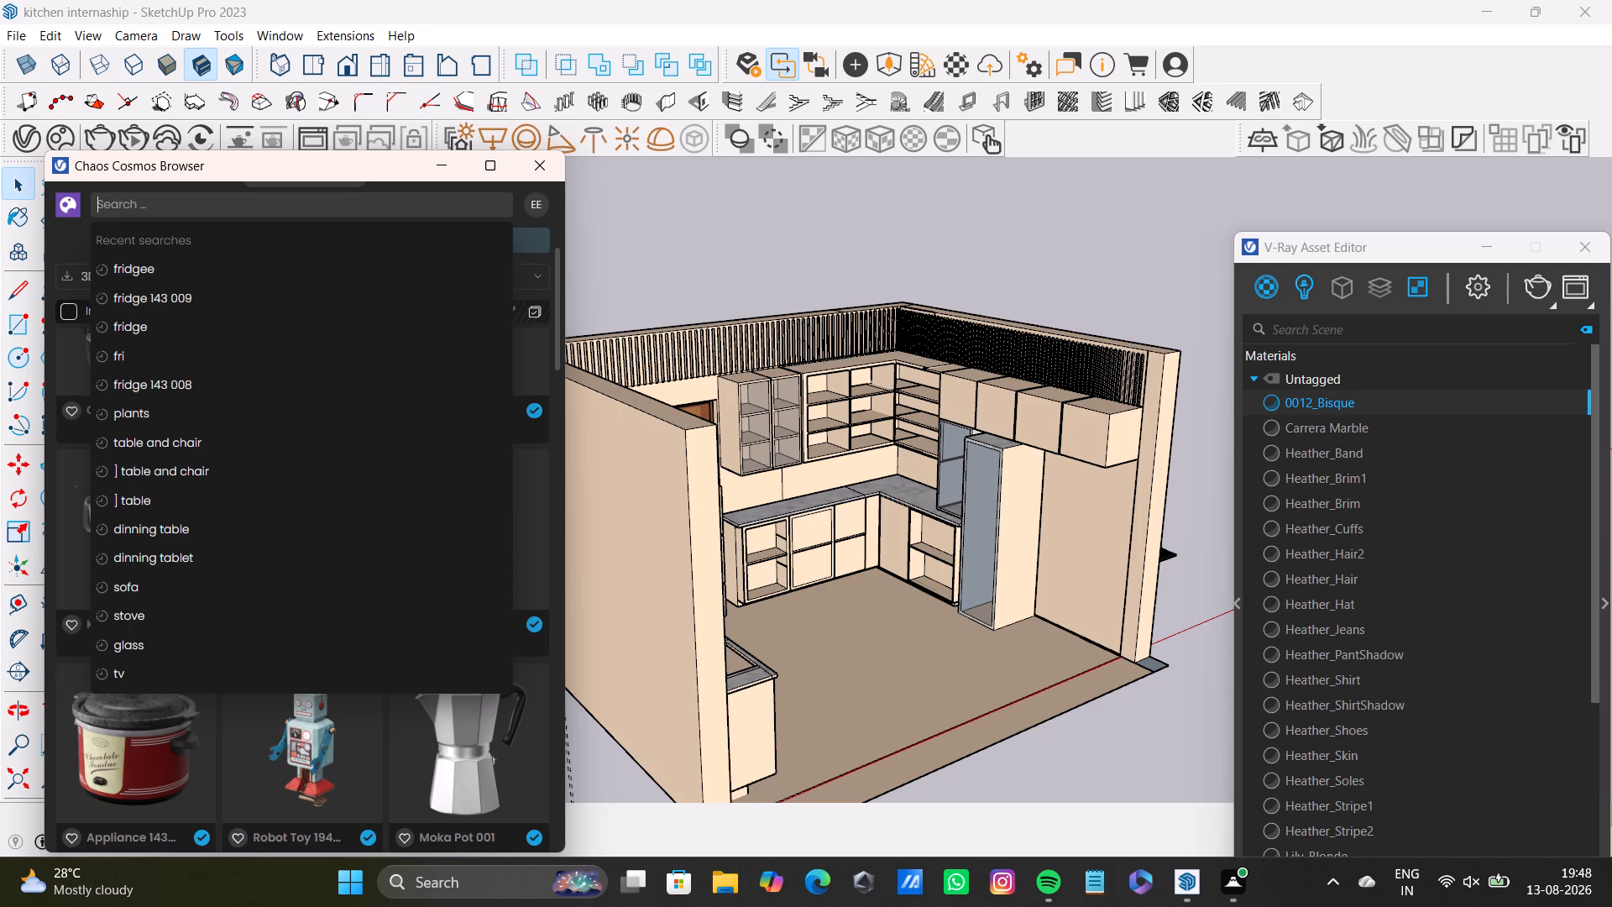
pyautogui.click(162, 316)
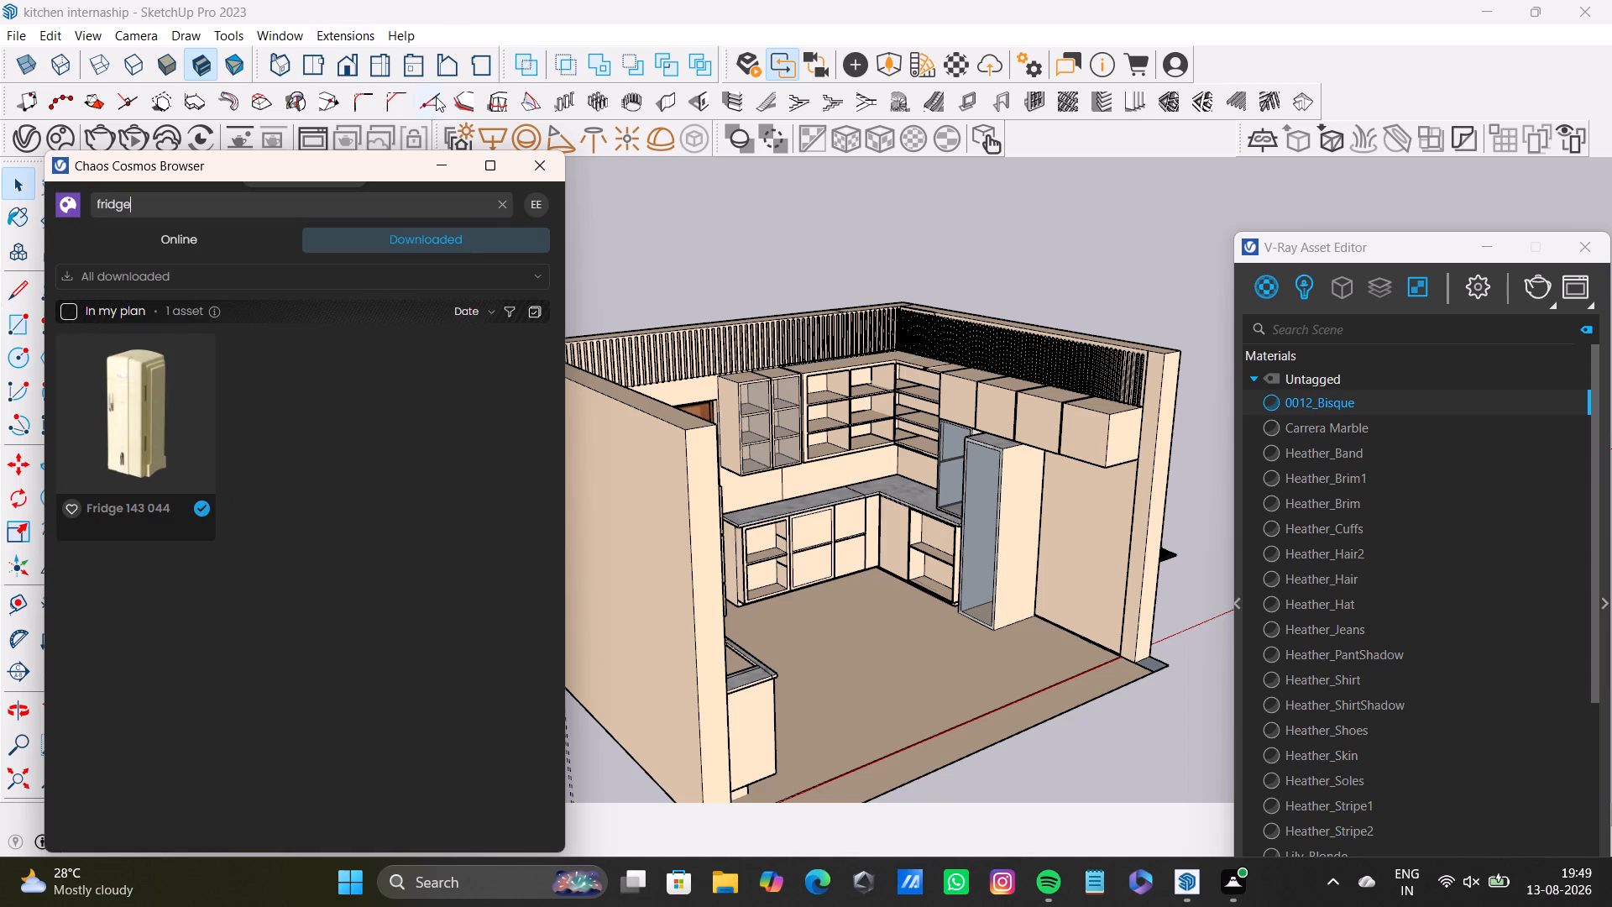
# Close the Chaos Cosmos browser and bring up the V-Ray Asset Editor.
pyautogui.click(540, 174)
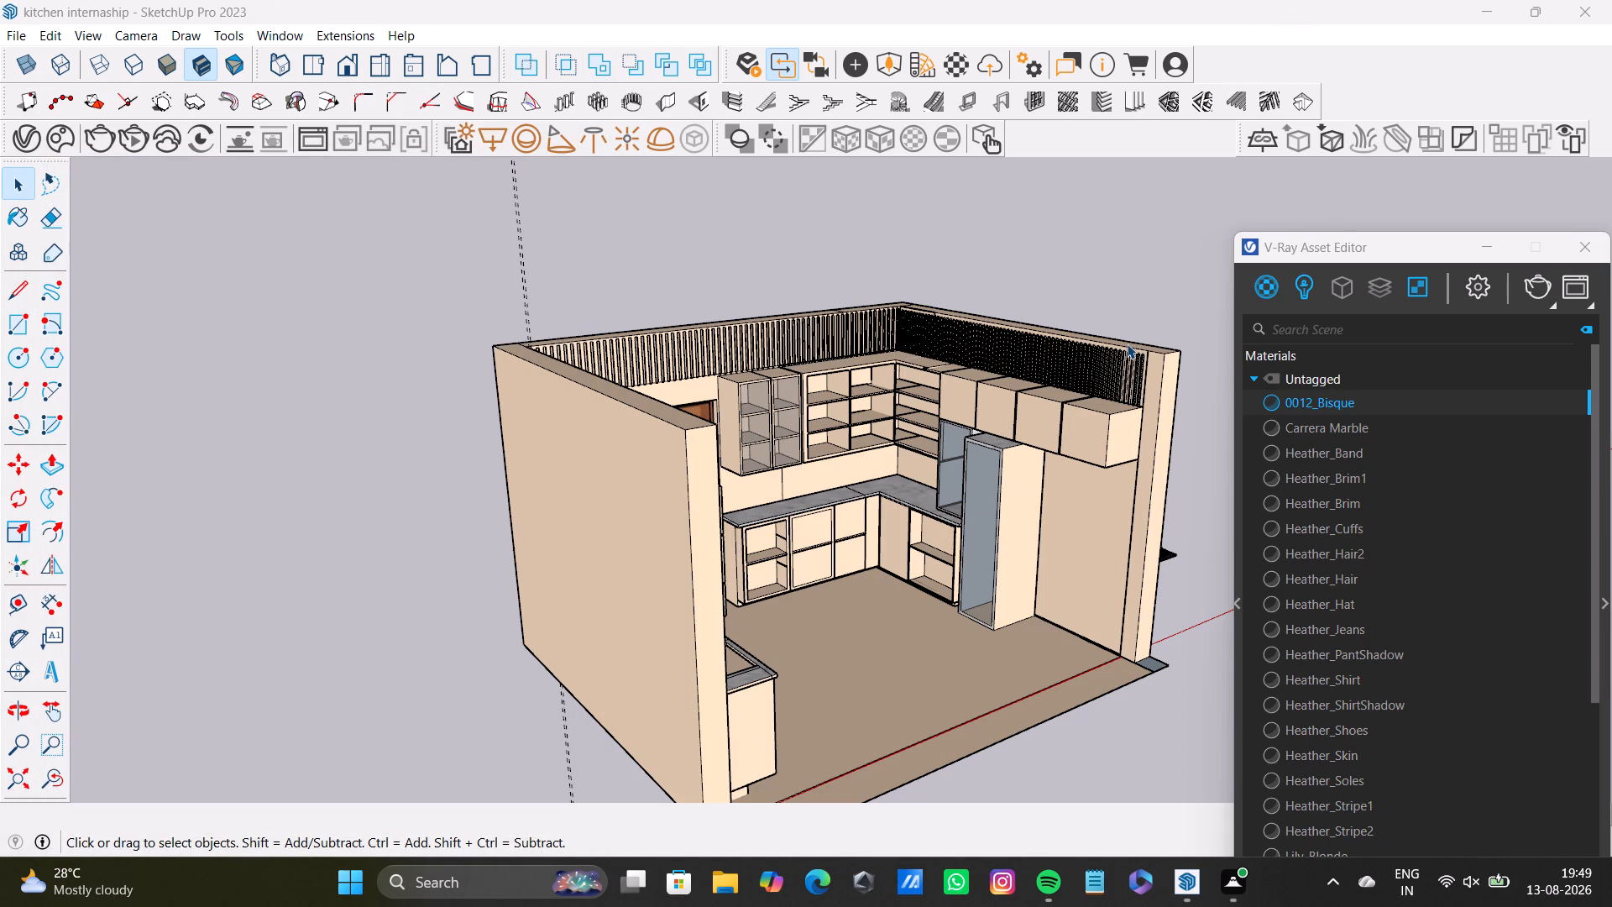
pyautogui.click(21, 133)
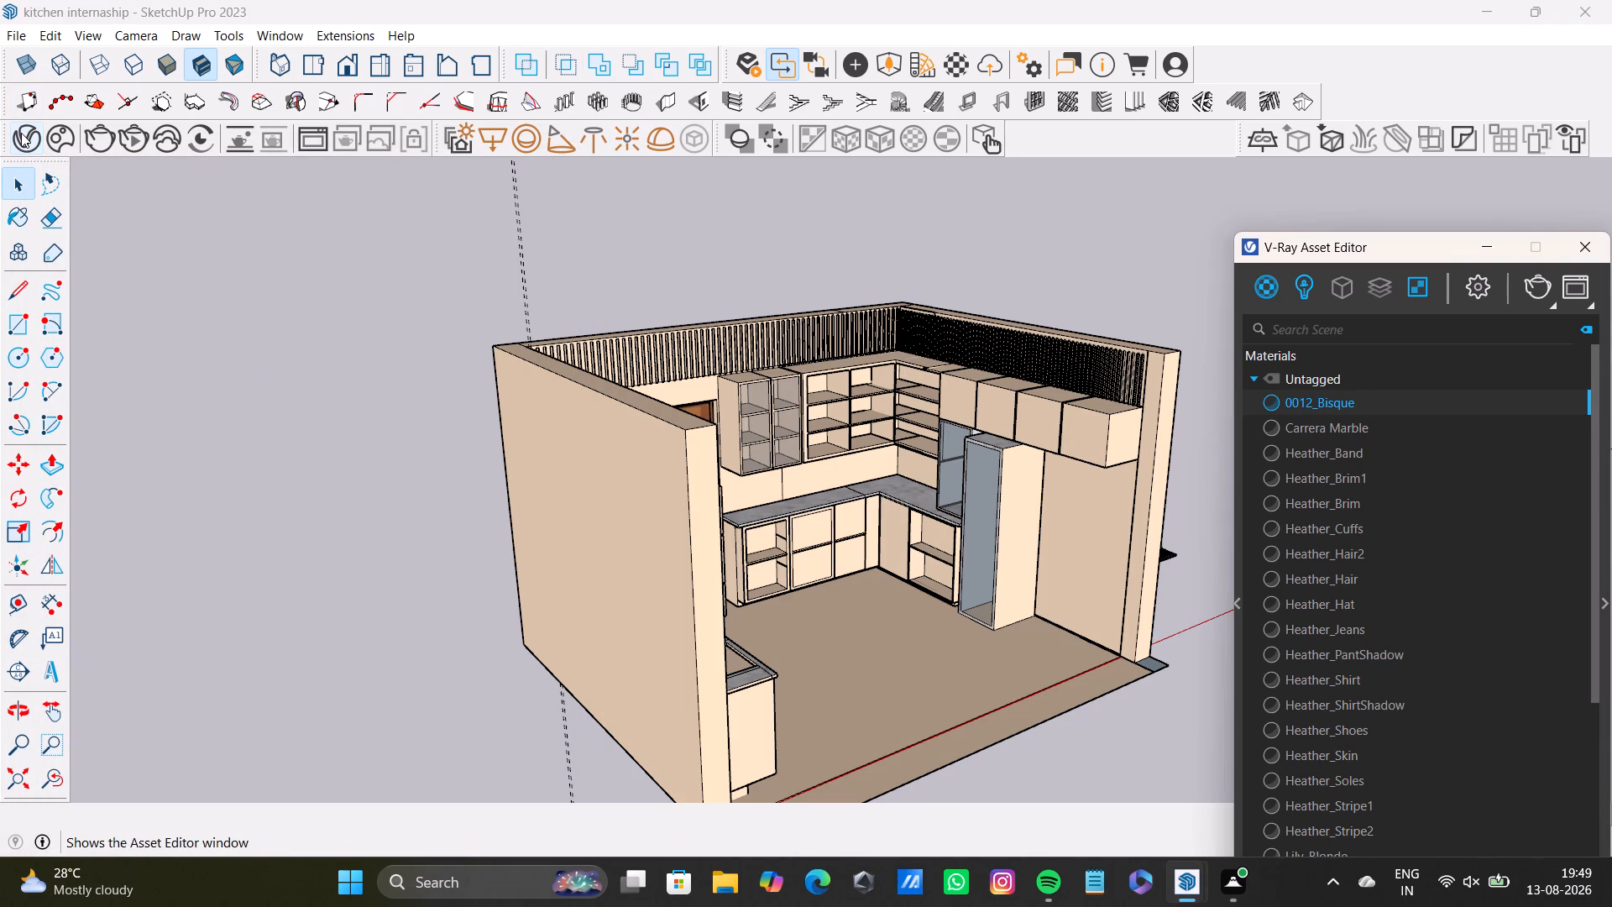
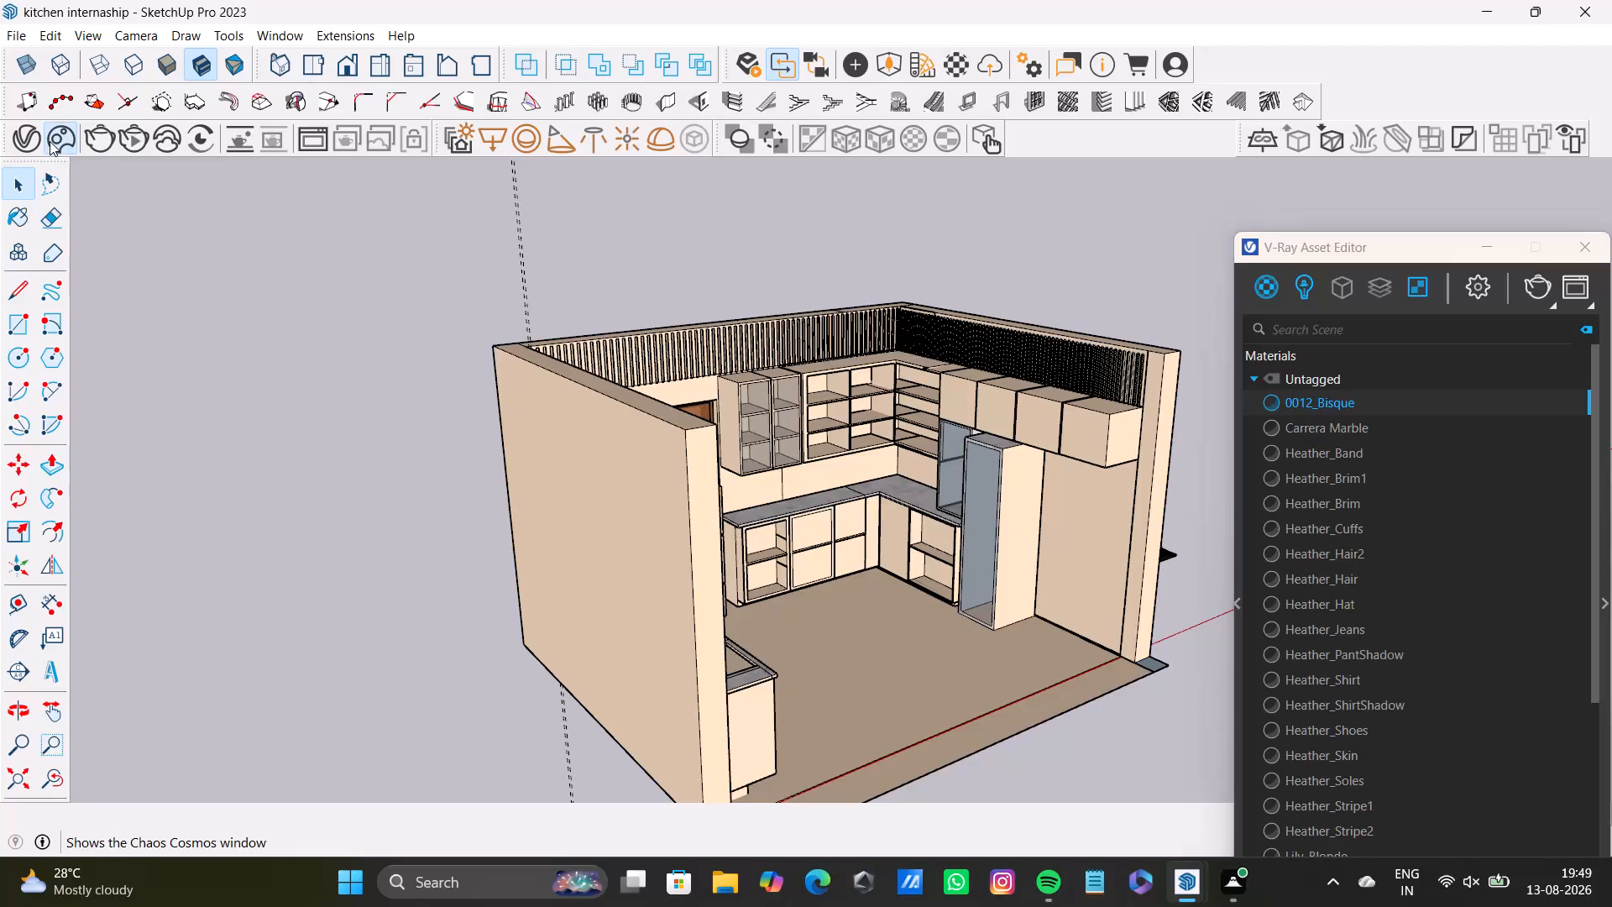
# Download the Fridge 143 008 model from the online Chaos Cosmos results for "fridge".
pyautogui.click(212, 243)
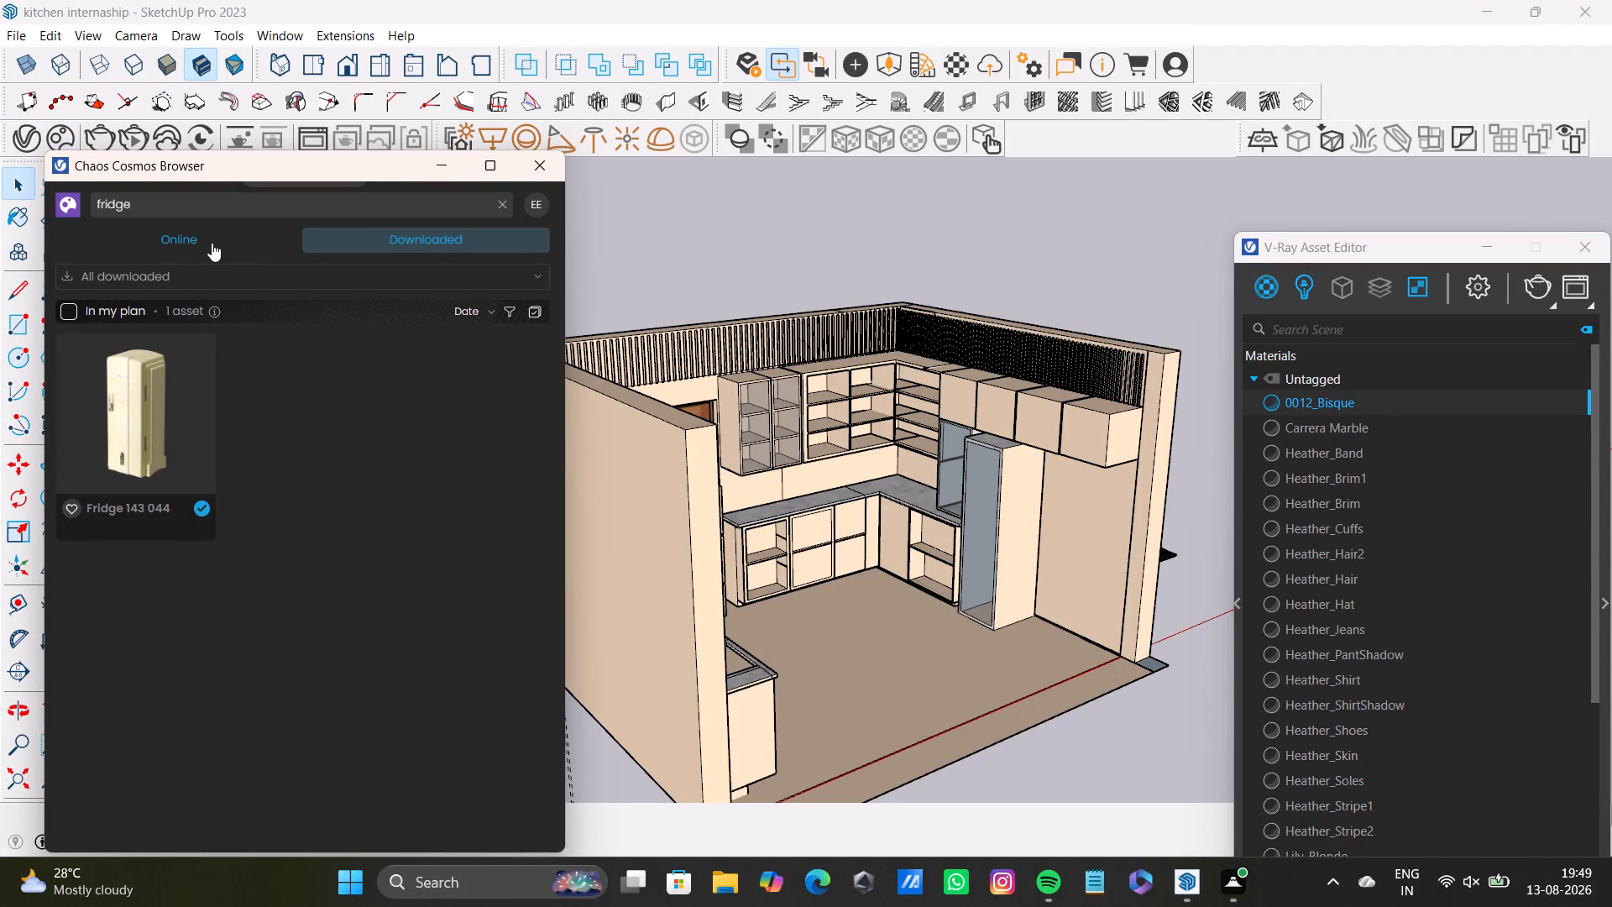
pyautogui.scroll(-4, 285, 328)
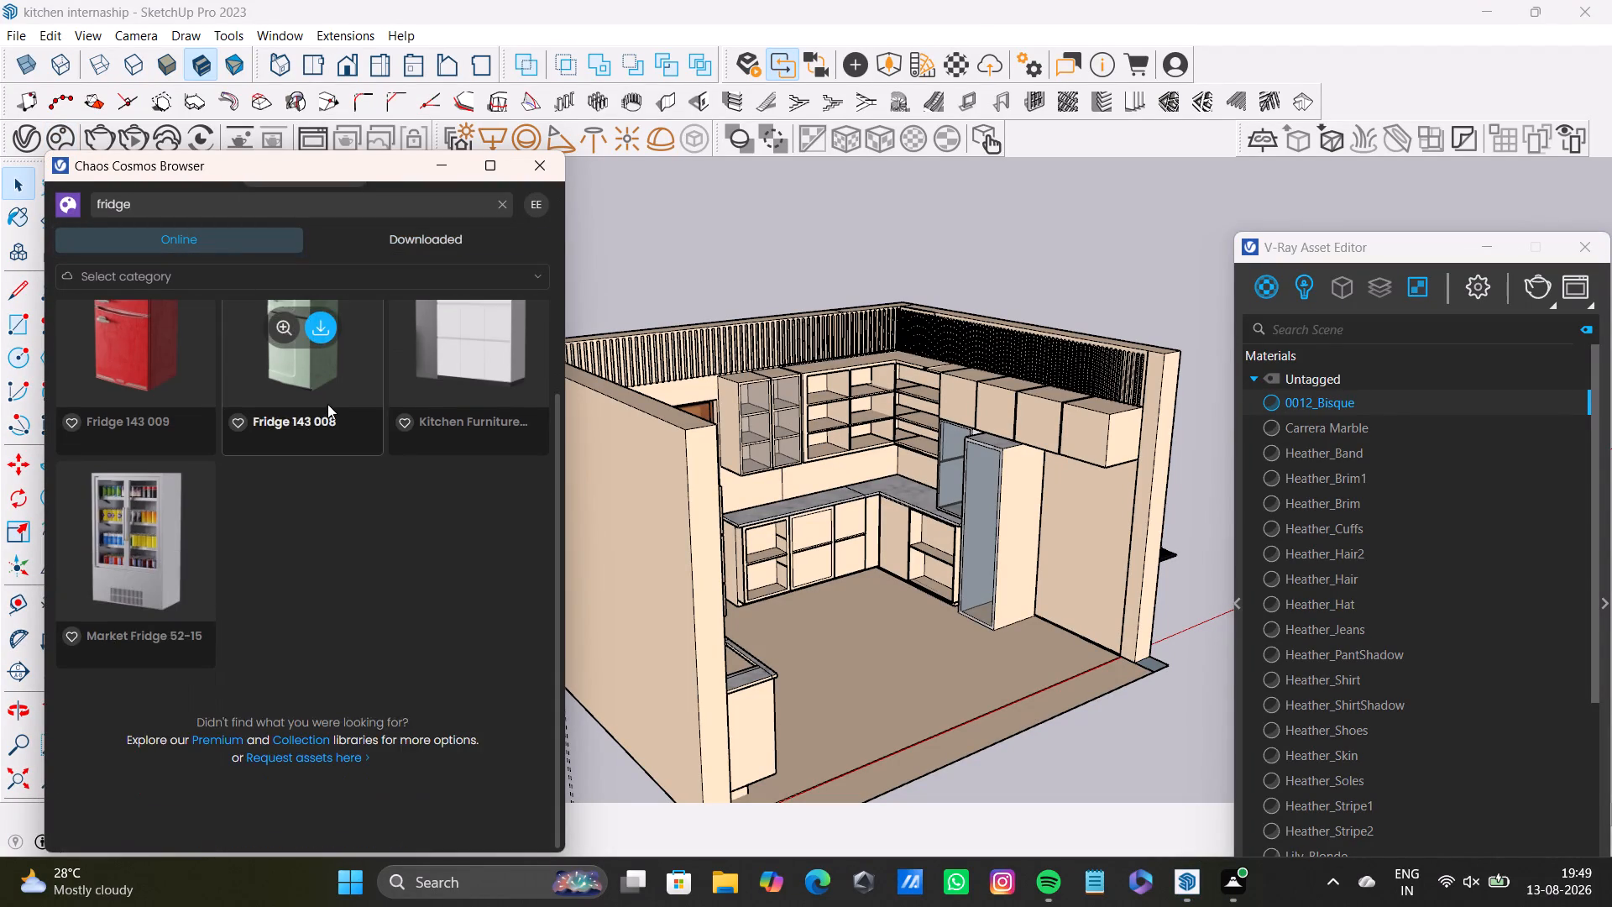
pyautogui.scroll(2, 327, 404)
pyautogui.click(319, 536)
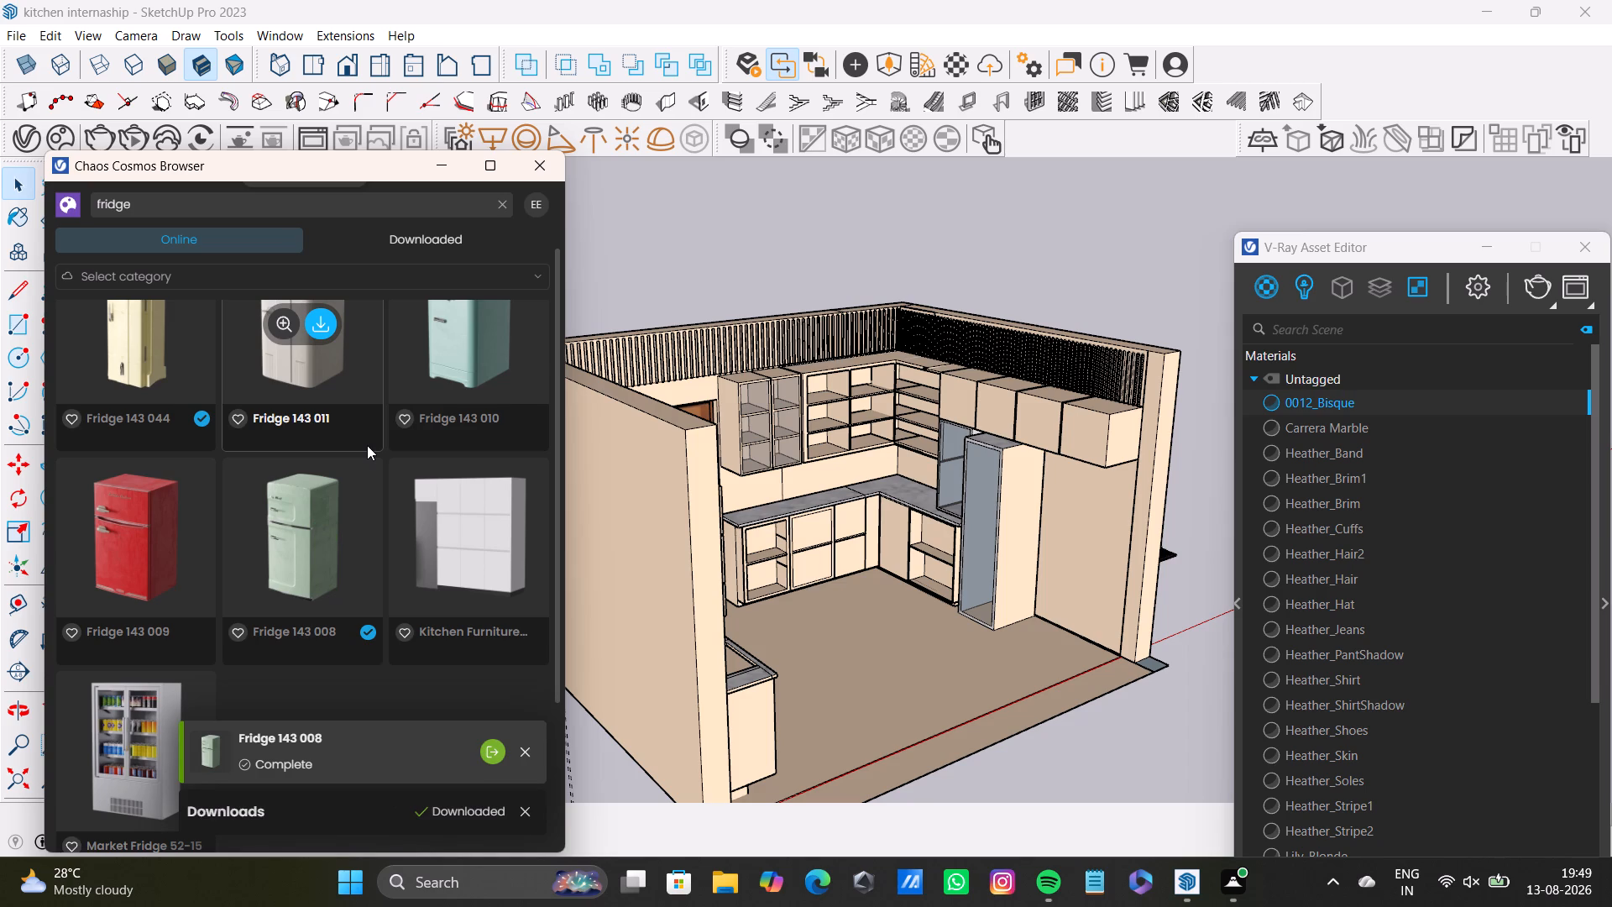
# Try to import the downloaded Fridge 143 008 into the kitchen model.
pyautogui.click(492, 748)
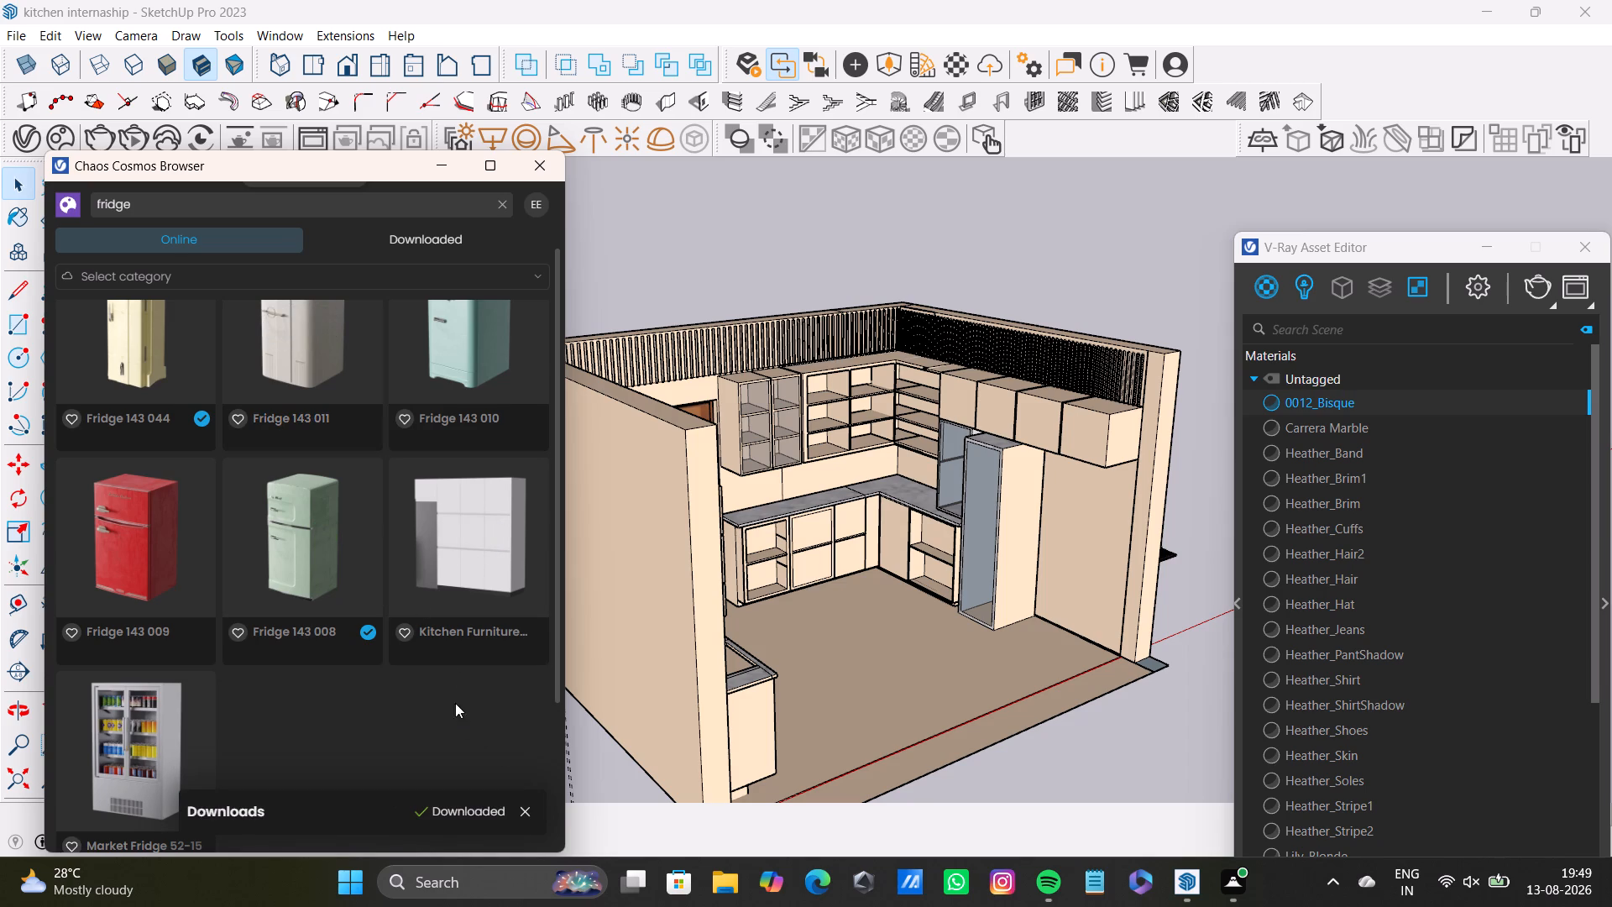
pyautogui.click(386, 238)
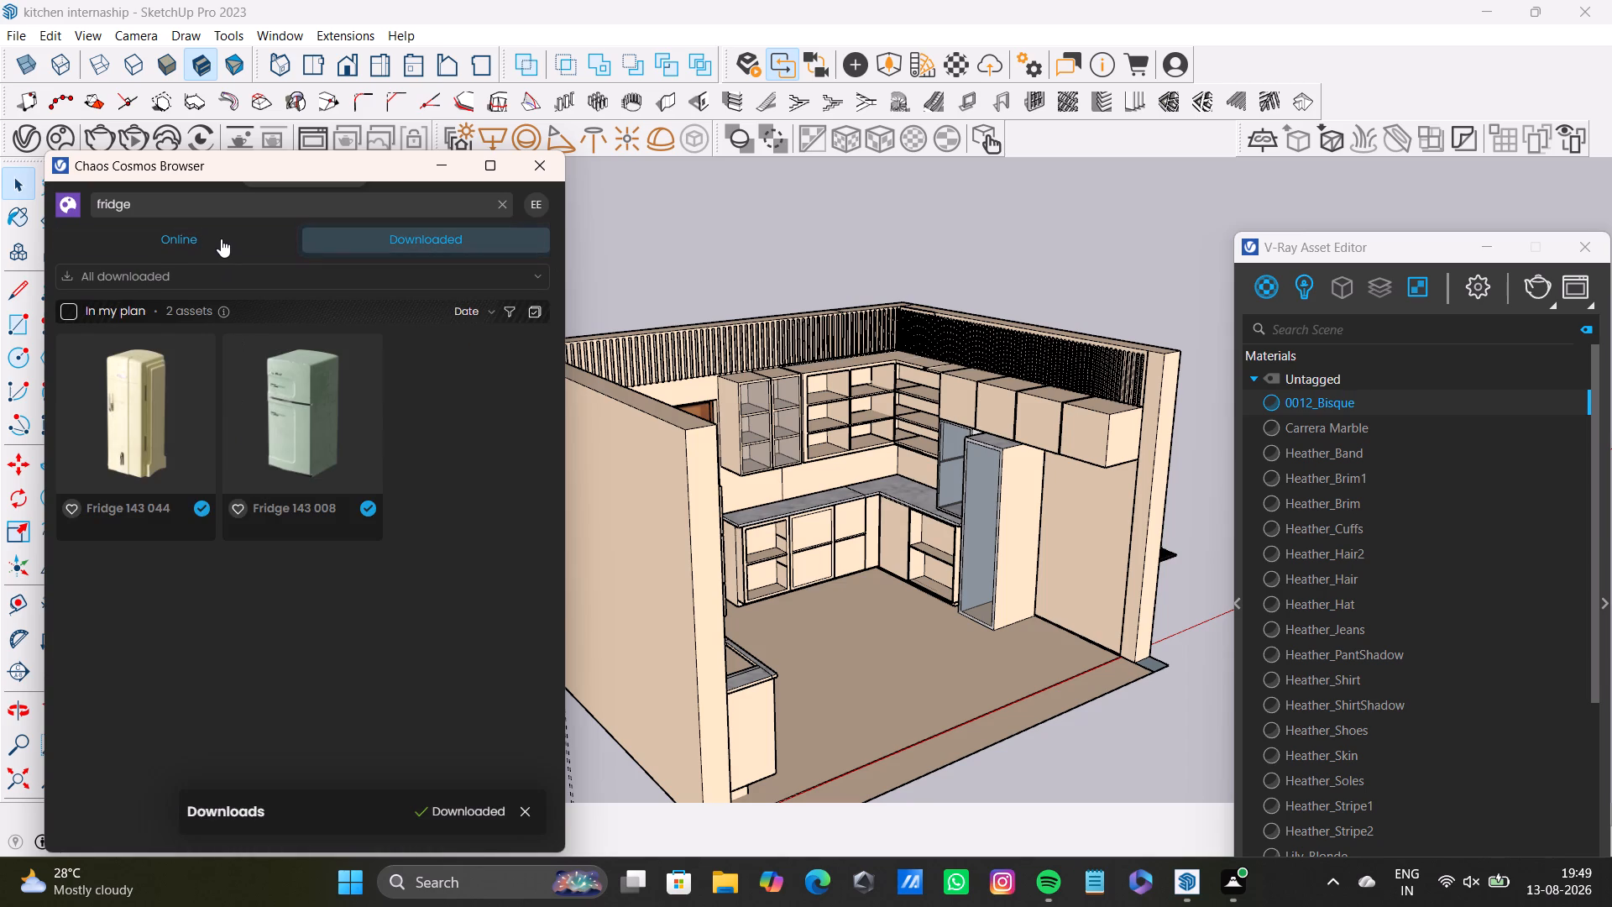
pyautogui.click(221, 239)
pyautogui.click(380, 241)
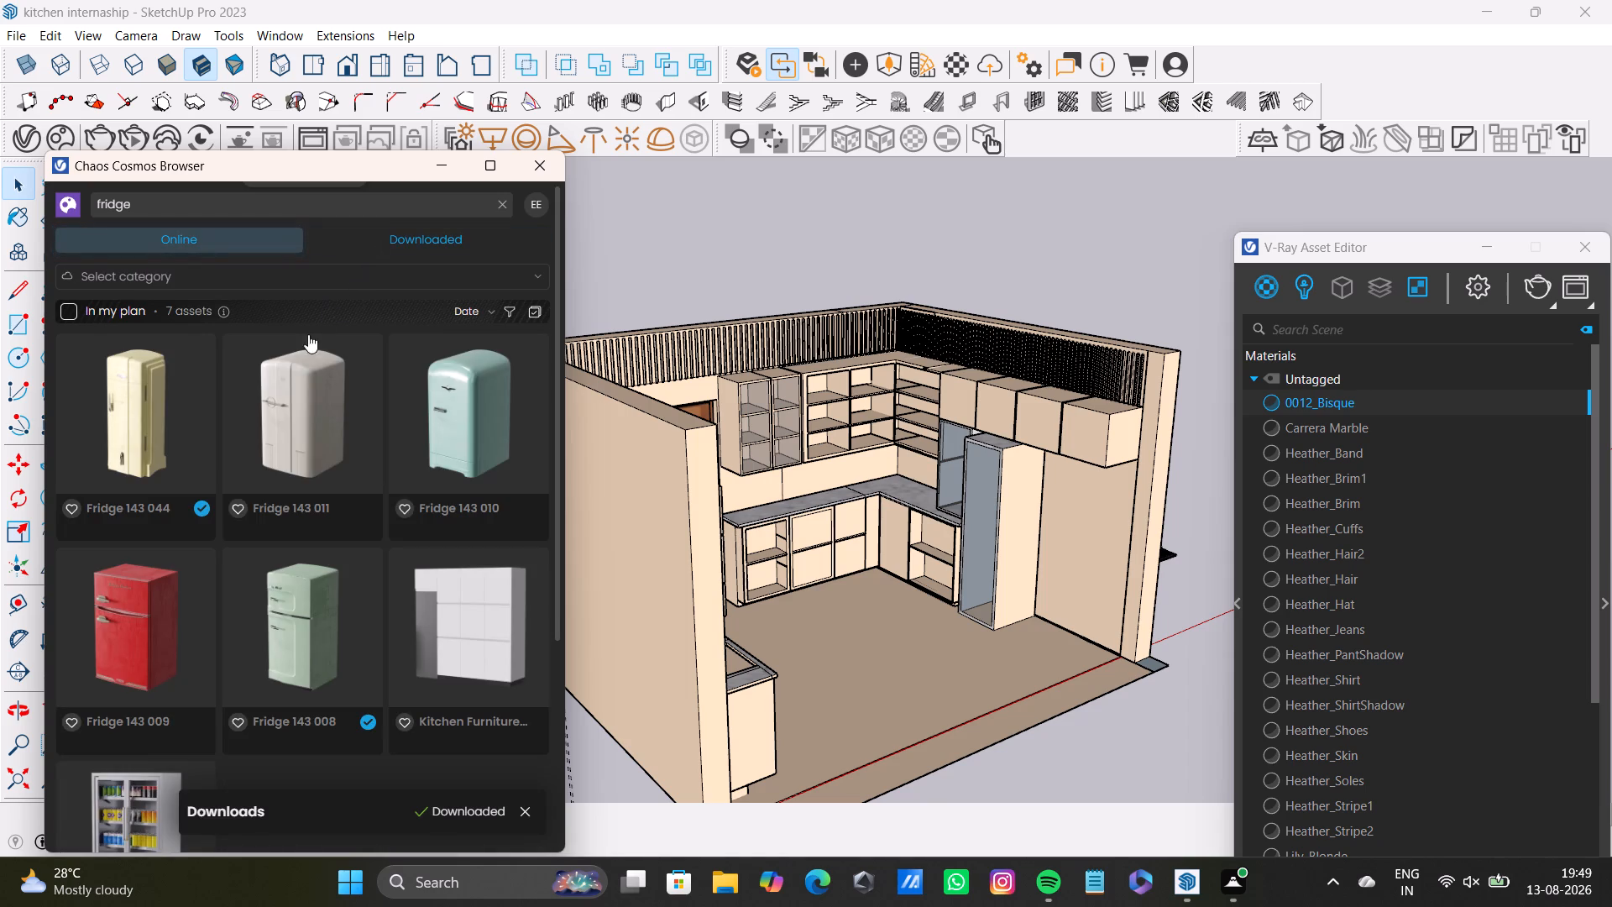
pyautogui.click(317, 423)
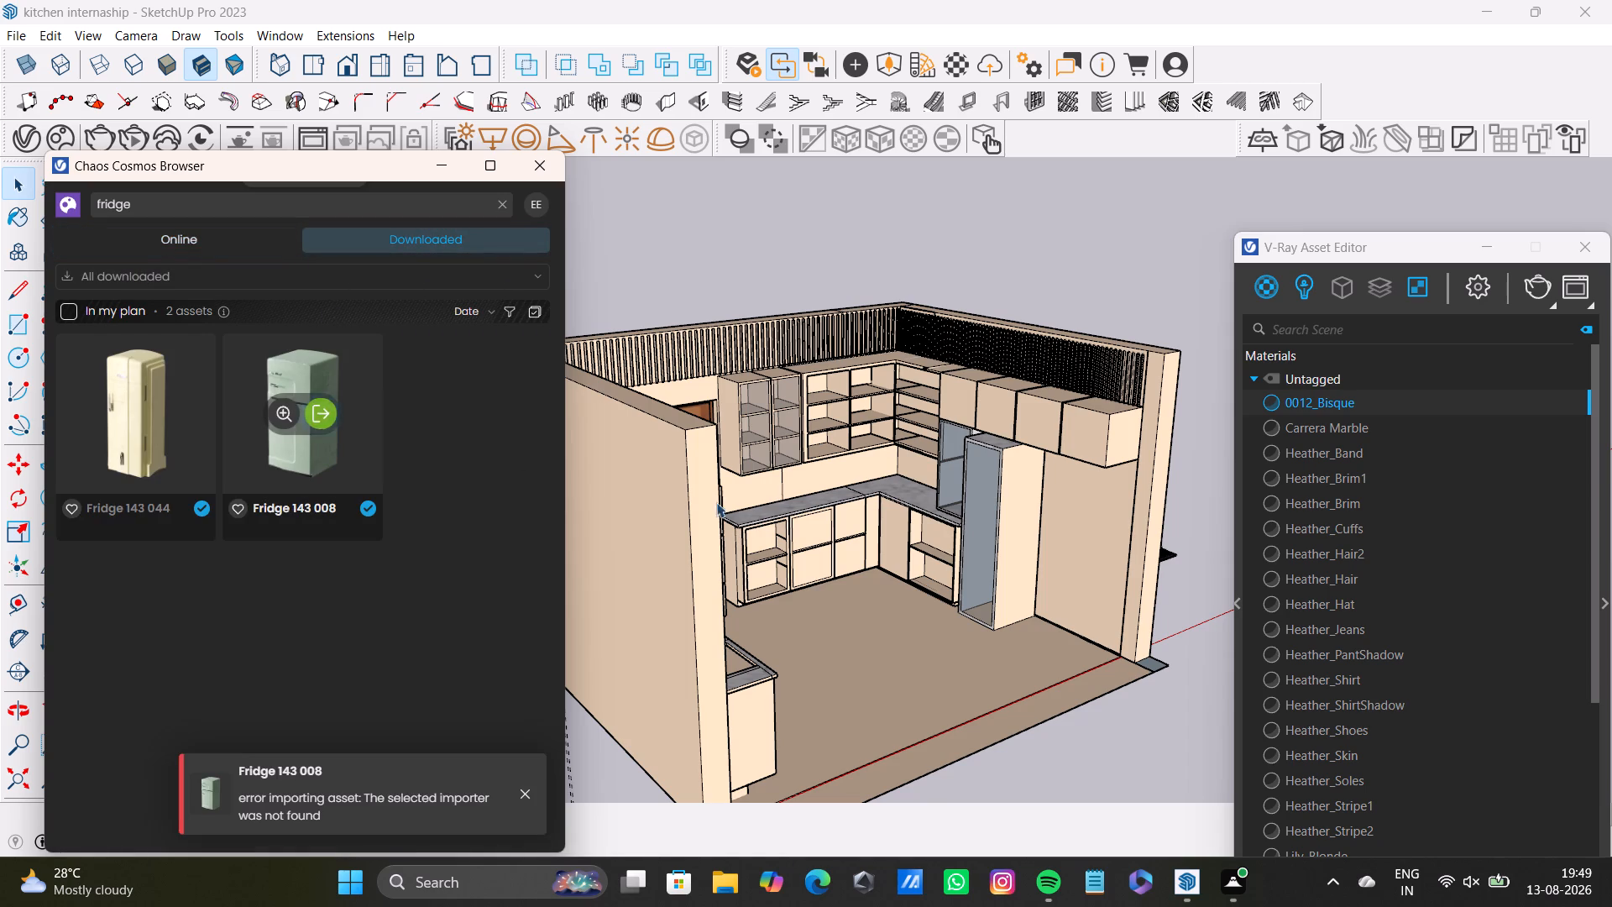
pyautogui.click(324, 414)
# Download the red Fridge 143 009 model from the online Cosmos results.
pyautogui.click(169, 244)
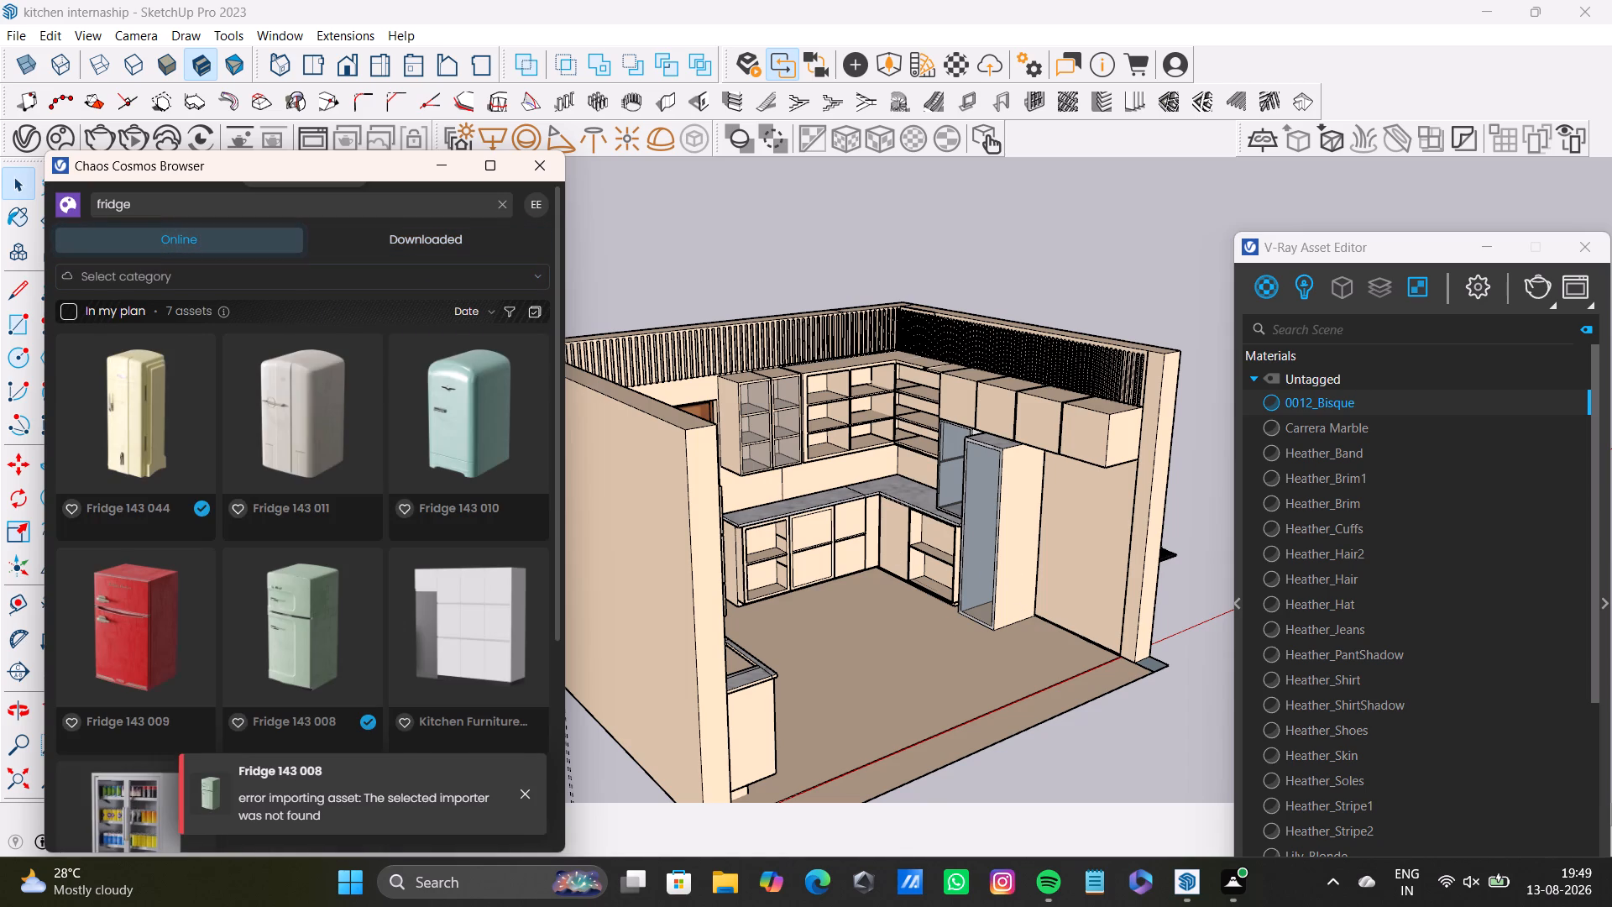
pyautogui.click(170, 202)
pyautogui.scroll(-2, 338, 547)
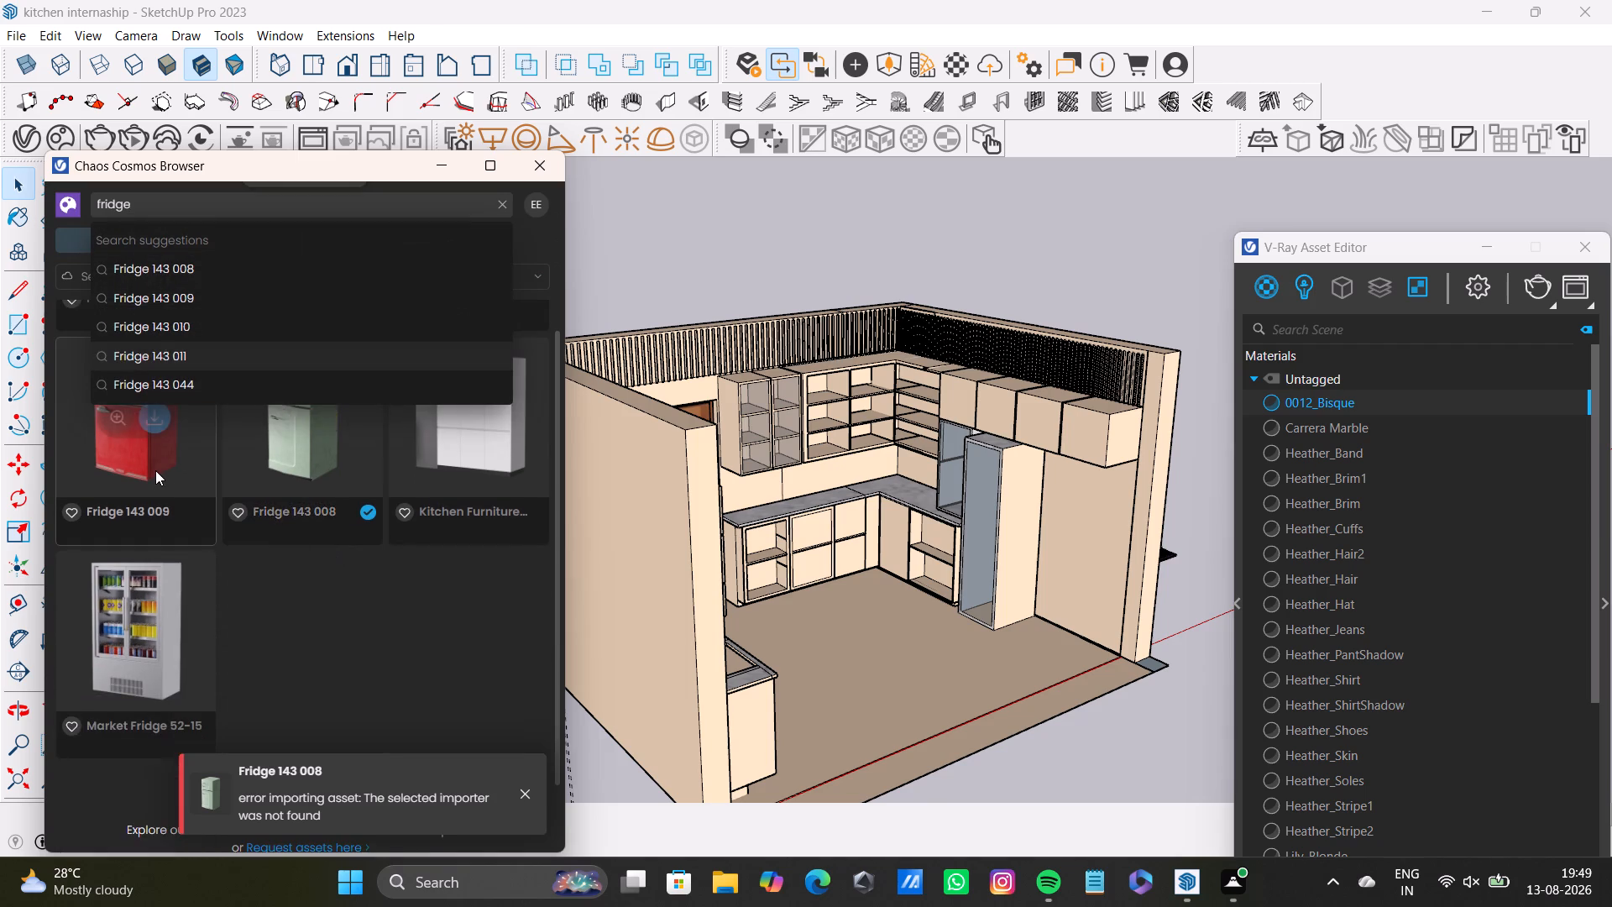
pyautogui.scroll(1, 155, 470)
pyautogui.click(159, 517)
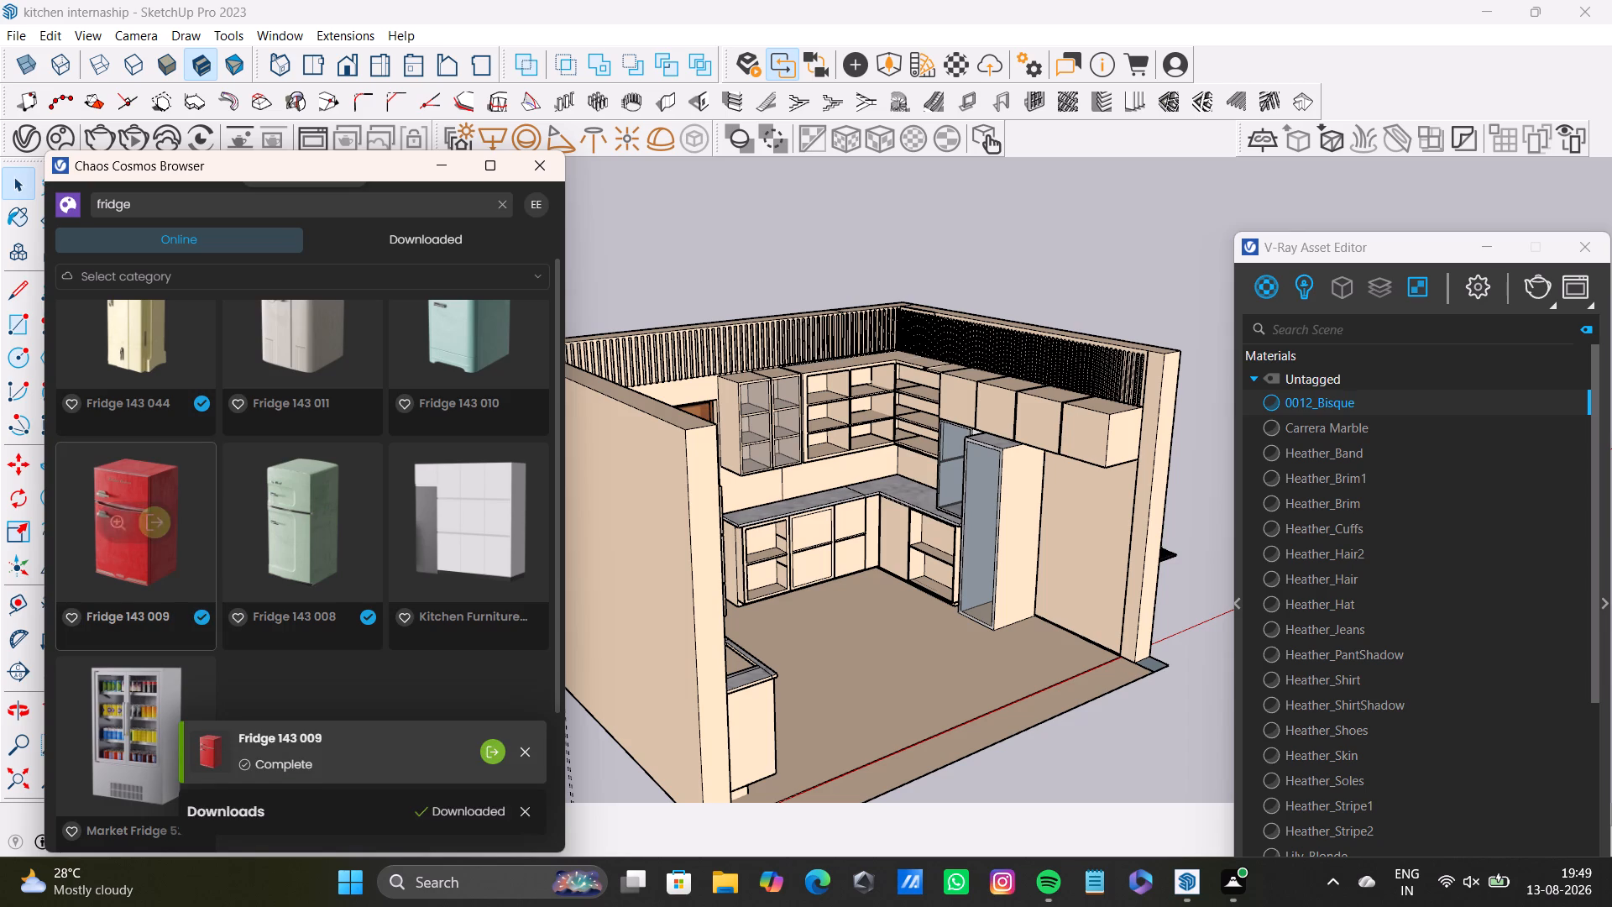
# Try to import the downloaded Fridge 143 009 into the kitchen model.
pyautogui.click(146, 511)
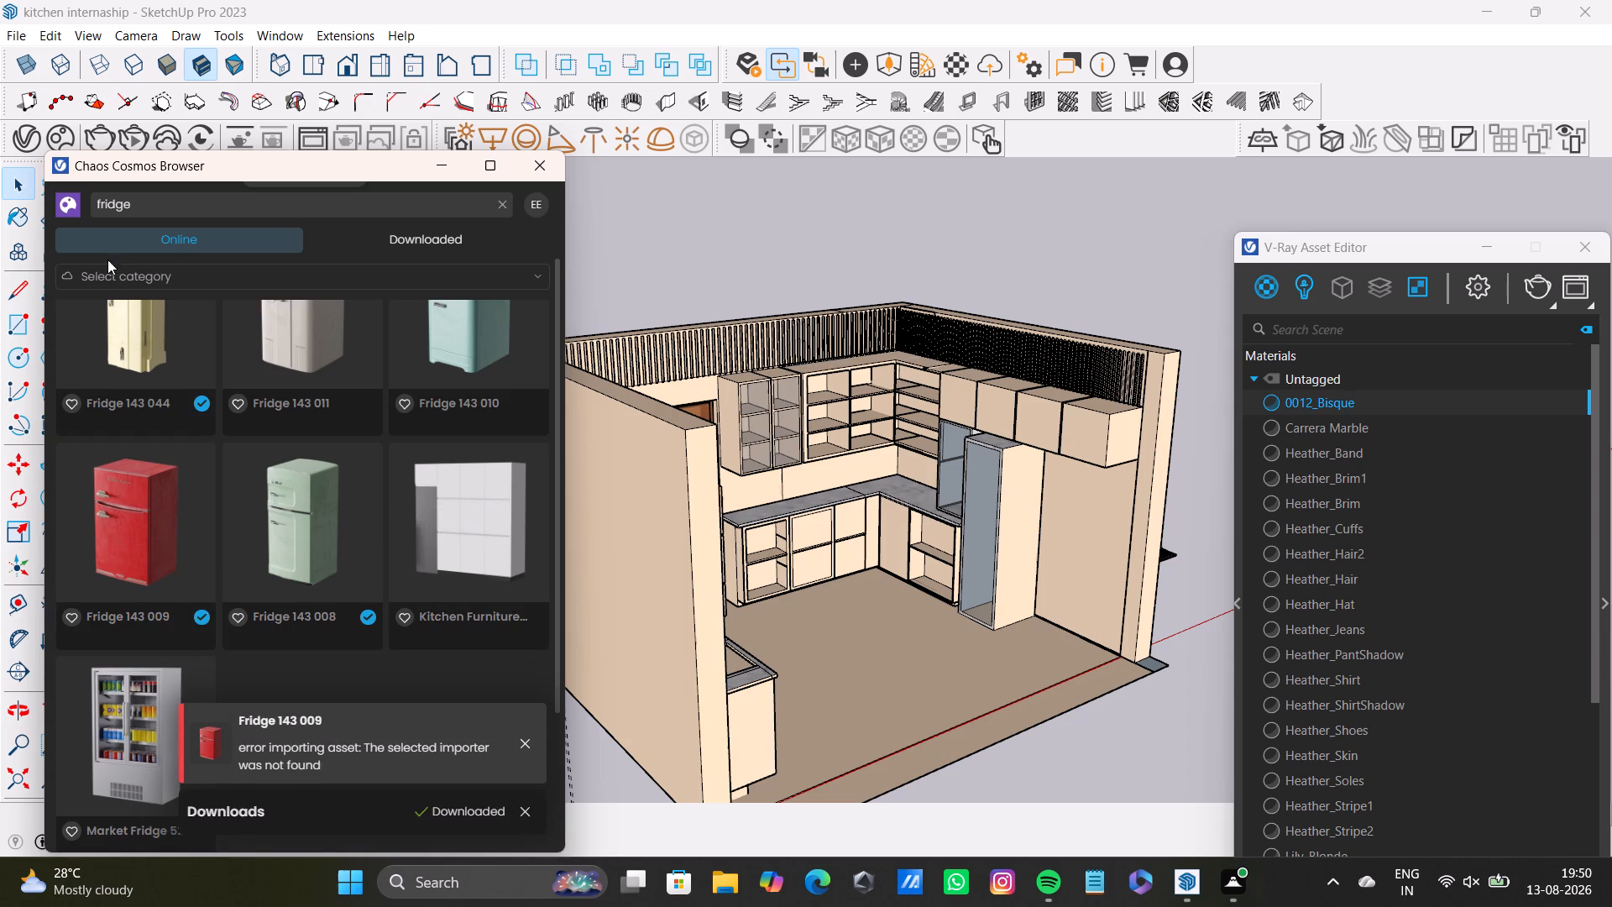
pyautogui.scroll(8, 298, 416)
# Clear the "fridge" search term and close the Chaos Cosmos browser.
pyautogui.click(221, 203)
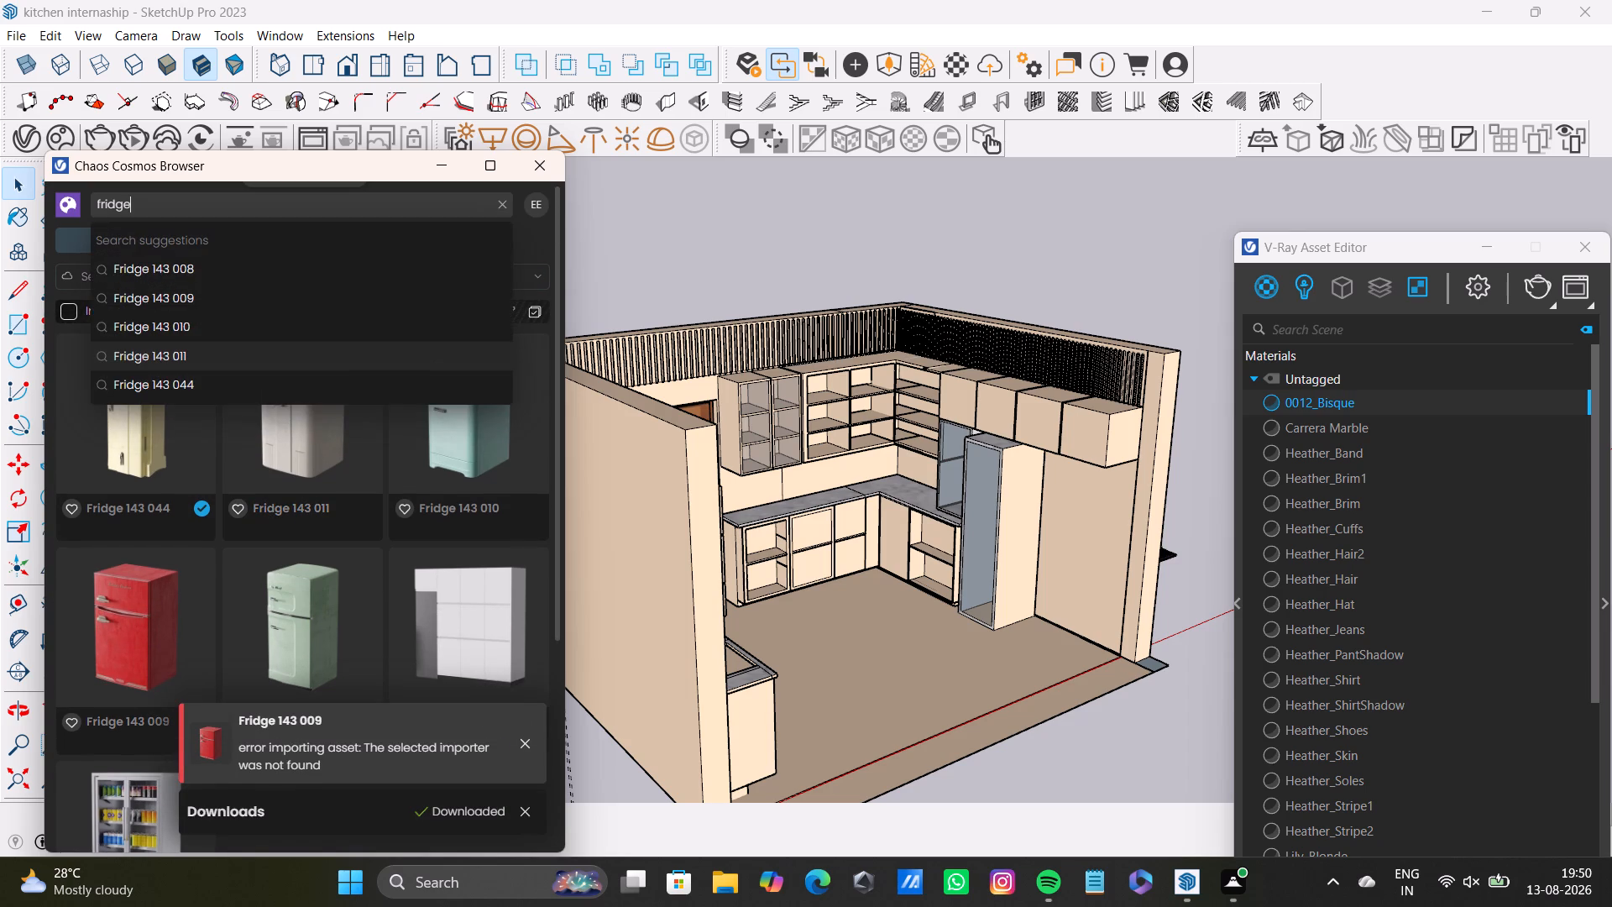
pyautogui.press('BackSpace')
pyautogui.press('BackSpace')
pyautogui.press('BackSpace')
pyautogui.press('BackSpace')
pyautogui.press('BackSpace')
pyautogui.press('BackSpace')
pyautogui.press('BackSpace')
pyautogui.press('BackSpace')
pyautogui.press('BackSpace')
pyautogui.press('BackSpace')
pyautogui.press('BackSpace')
pyautogui.press('BackSpace')
pyautogui.press('BackSpace')
pyautogui.press('BackSpace')
pyautogui.press('BackSpace')
pyautogui.press('BackSpace')
pyautogui.press('BackSpace')
pyautogui.press('BackSpace')
pyautogui.press('BackSpace')
pyautogui.press('BackSpace')
pyautogui.press('BackSpace')
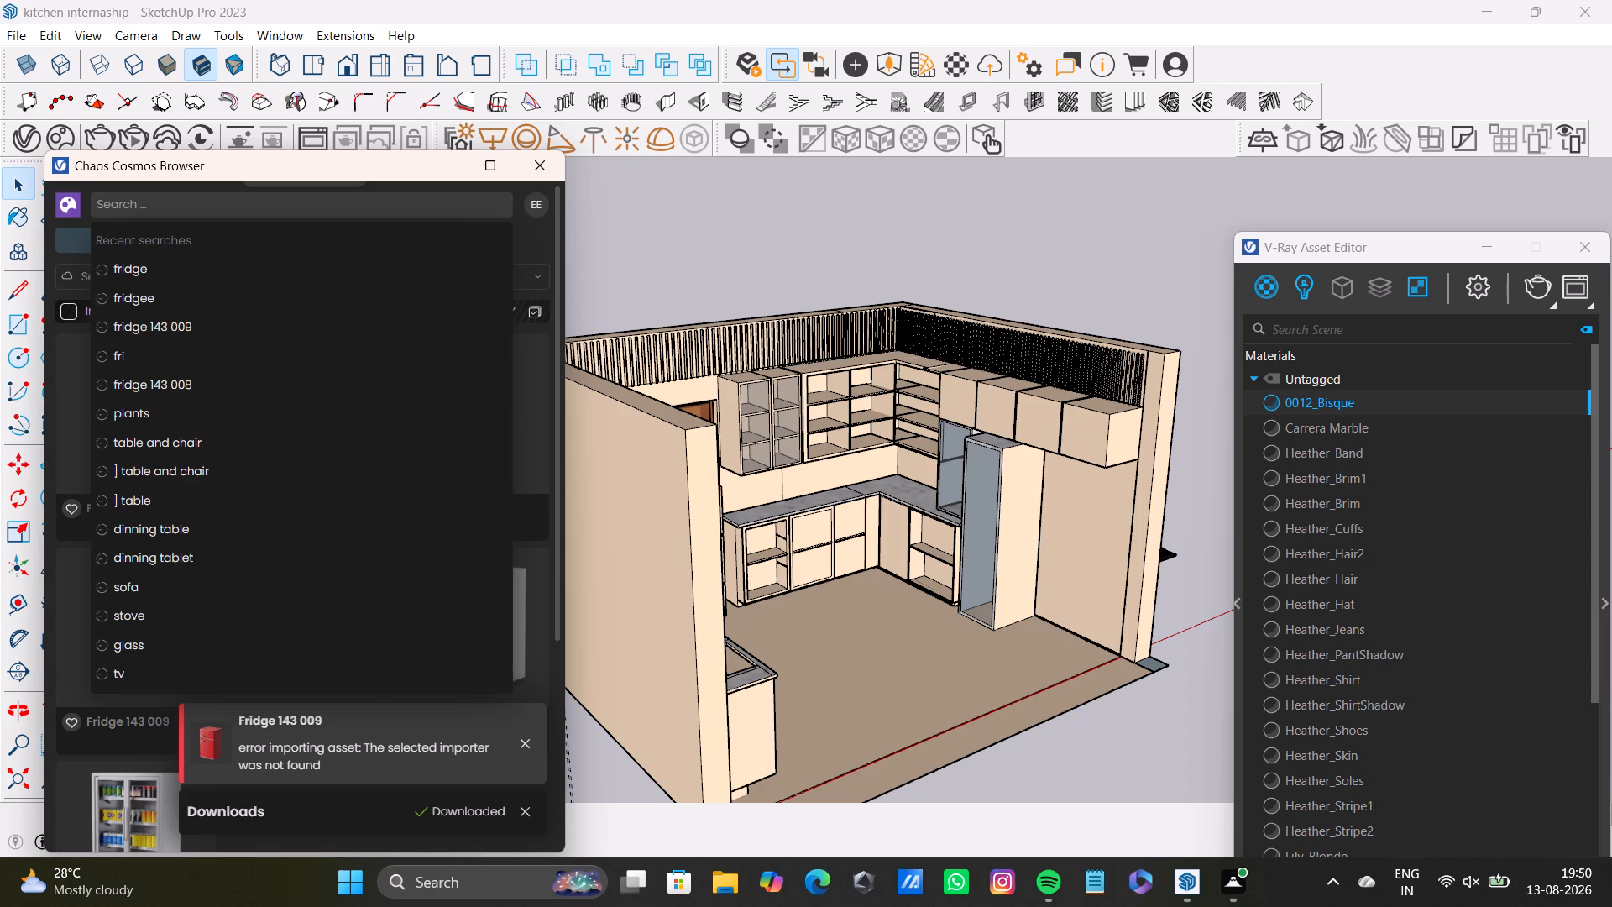
pyautogui.scroll(-7, 193, 443)
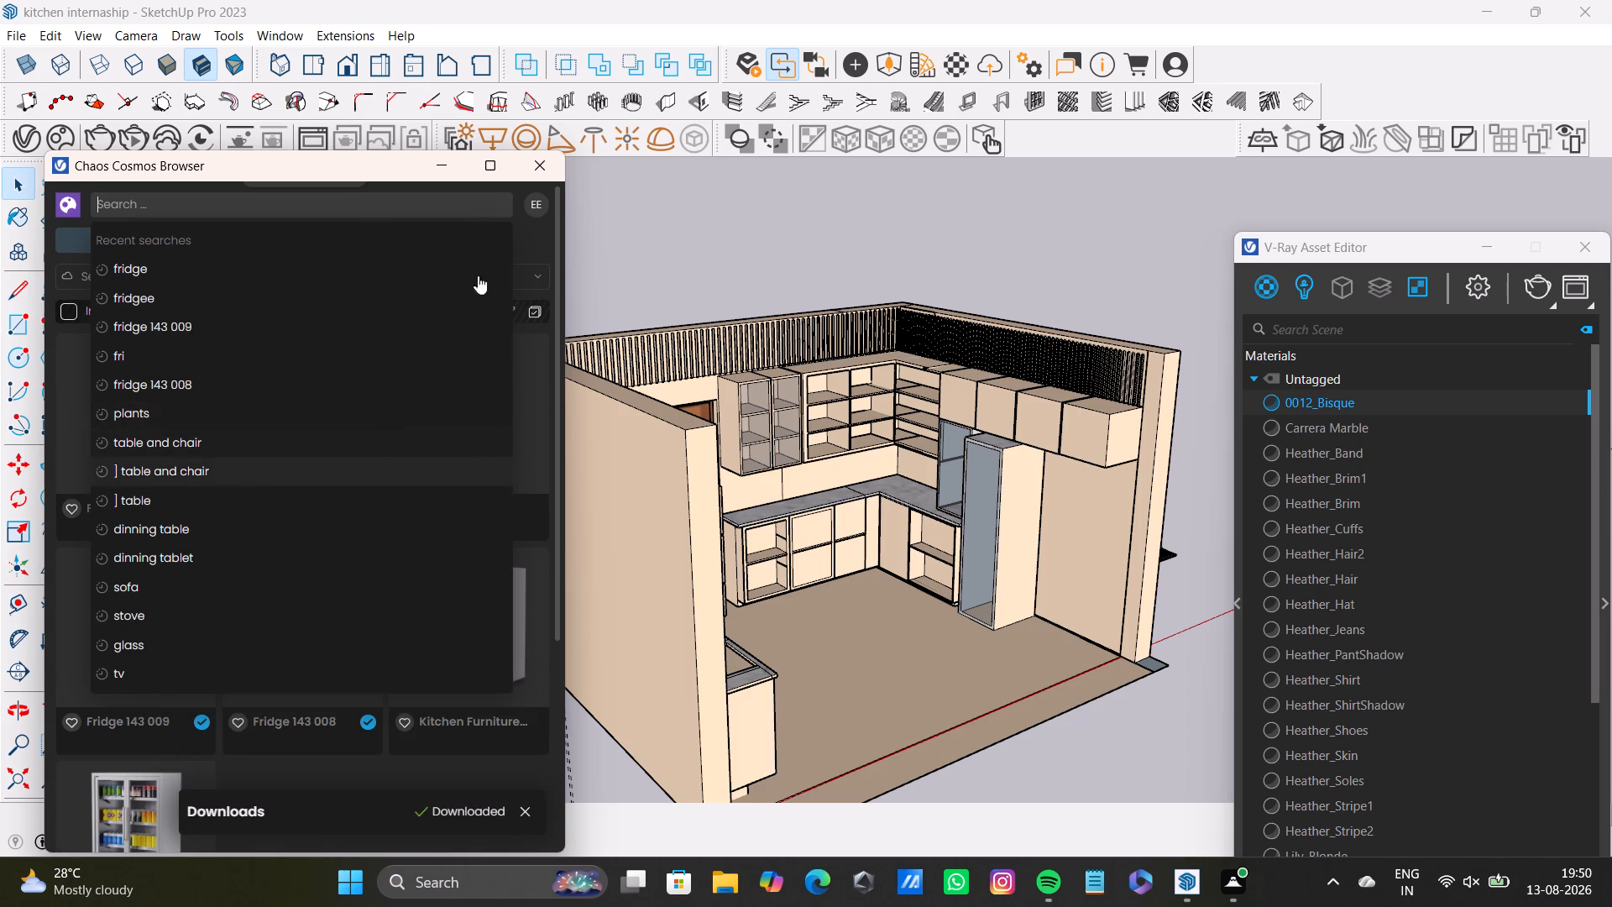
pyautogui.click(542, 173)
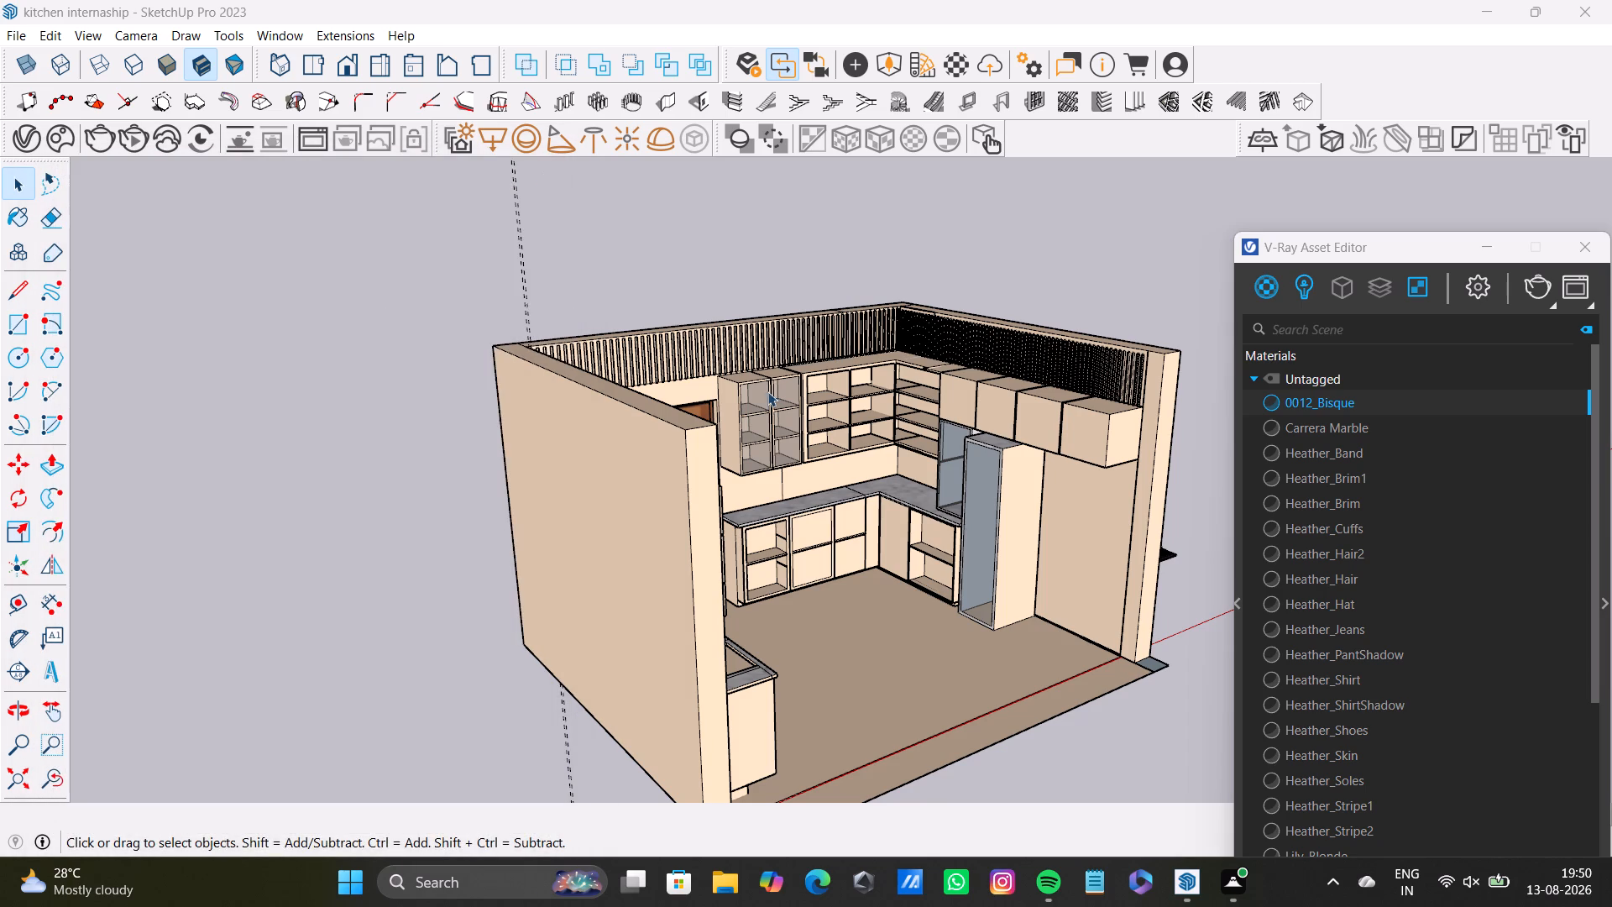
# Examine the kitchen's wall cabinets, countertops, door wall and the slatted band along the top of the walls.
pyautogui.moveTo(898, 462); pyautogui.dragTo(450, 553, button='middle')
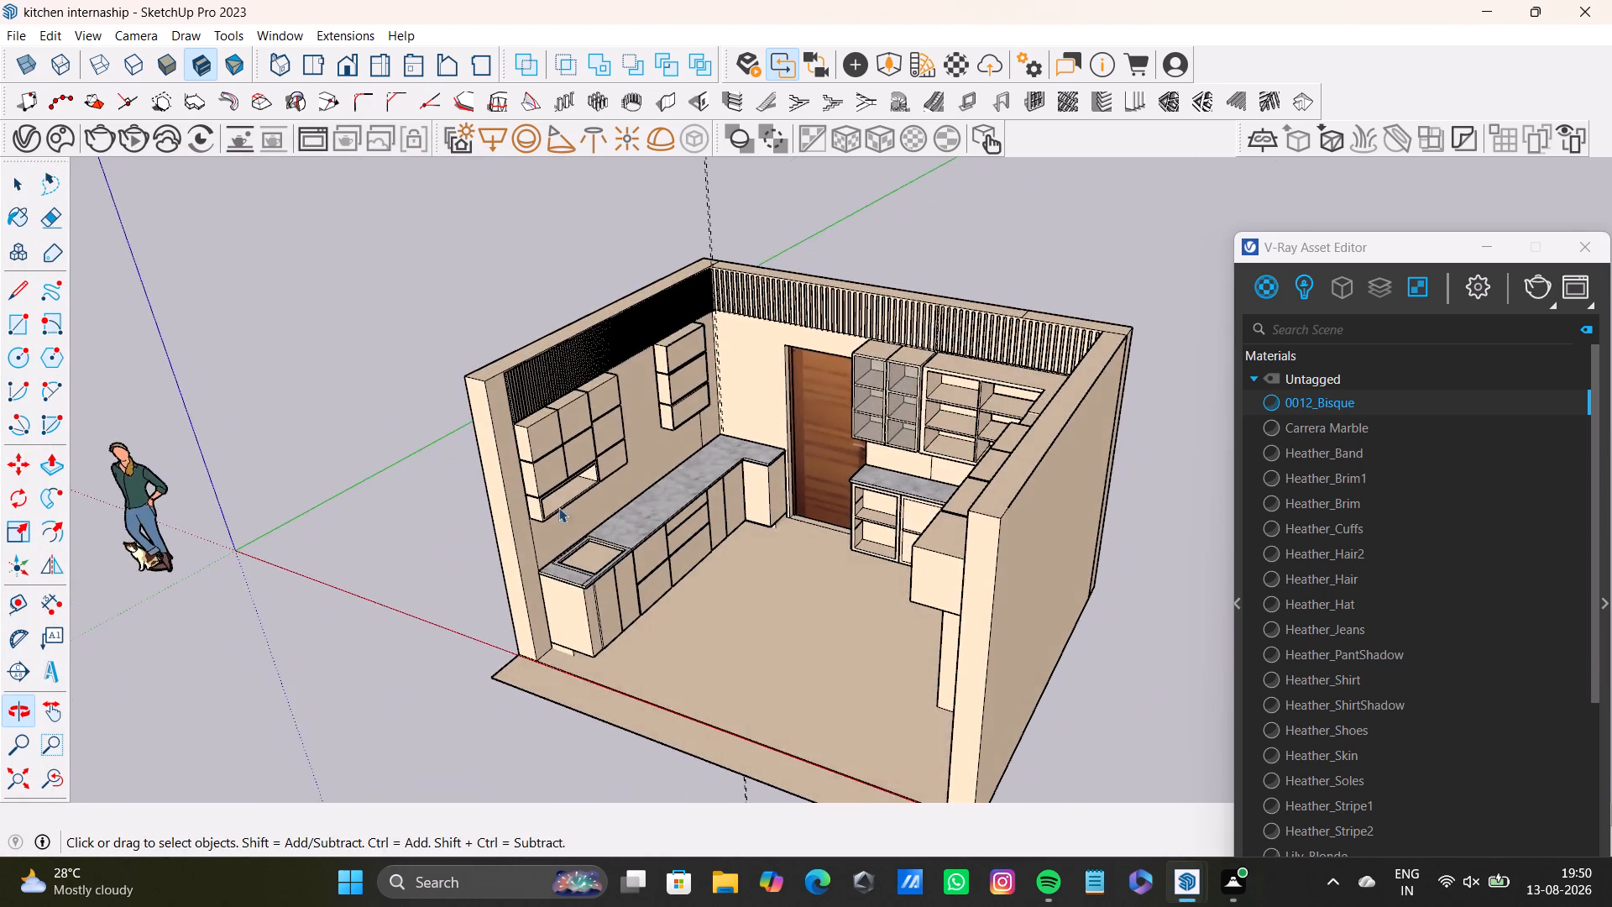
pyautogui.moveTo(640, 491); pyautogui.dragTo(1004, 575, button='middle')
pyautogui.scroll(7, 866, 458)
pyautogui.moveTo(783, 371); pyautogui.dragTo(662, 321, button='middle')
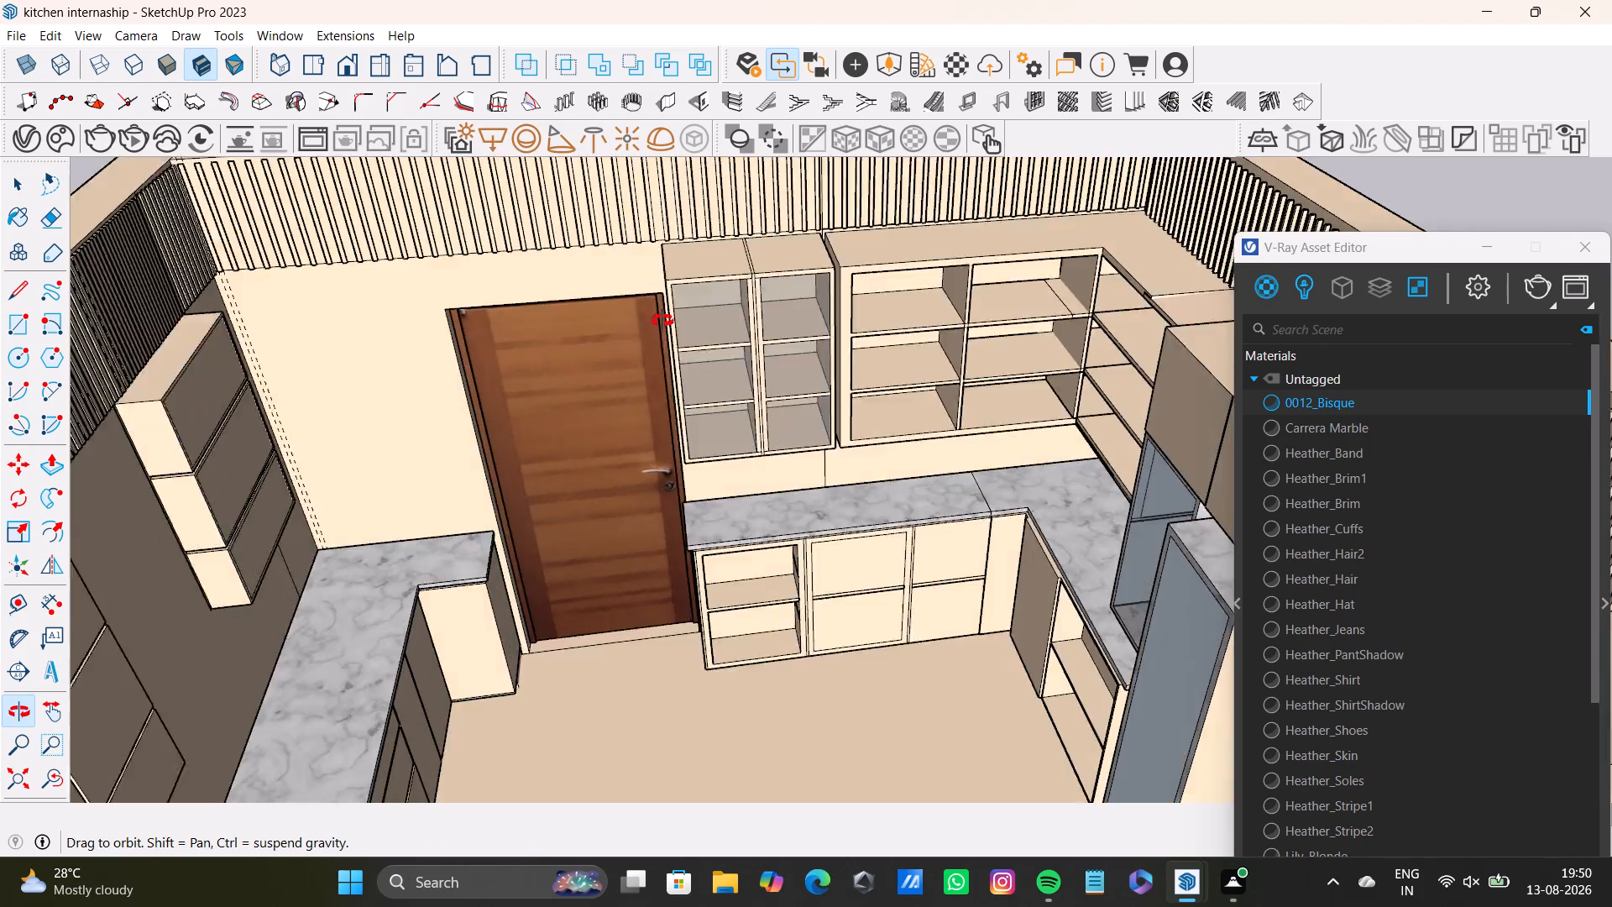
pyautogui.moveTo(662, 321); pyautogui.dragTo(171, 265, button='middle')
pyautogui.moveTo(392, 244); pyautogui.dragTo(825, 390, button='middle')
pyautogui.scroll(-11, 591, 293)
pyautogui.moveTo(569, 281); pyautogui.dragTo(865, 210, button='middle')
pyautogui.scroll(8, 732, 300)
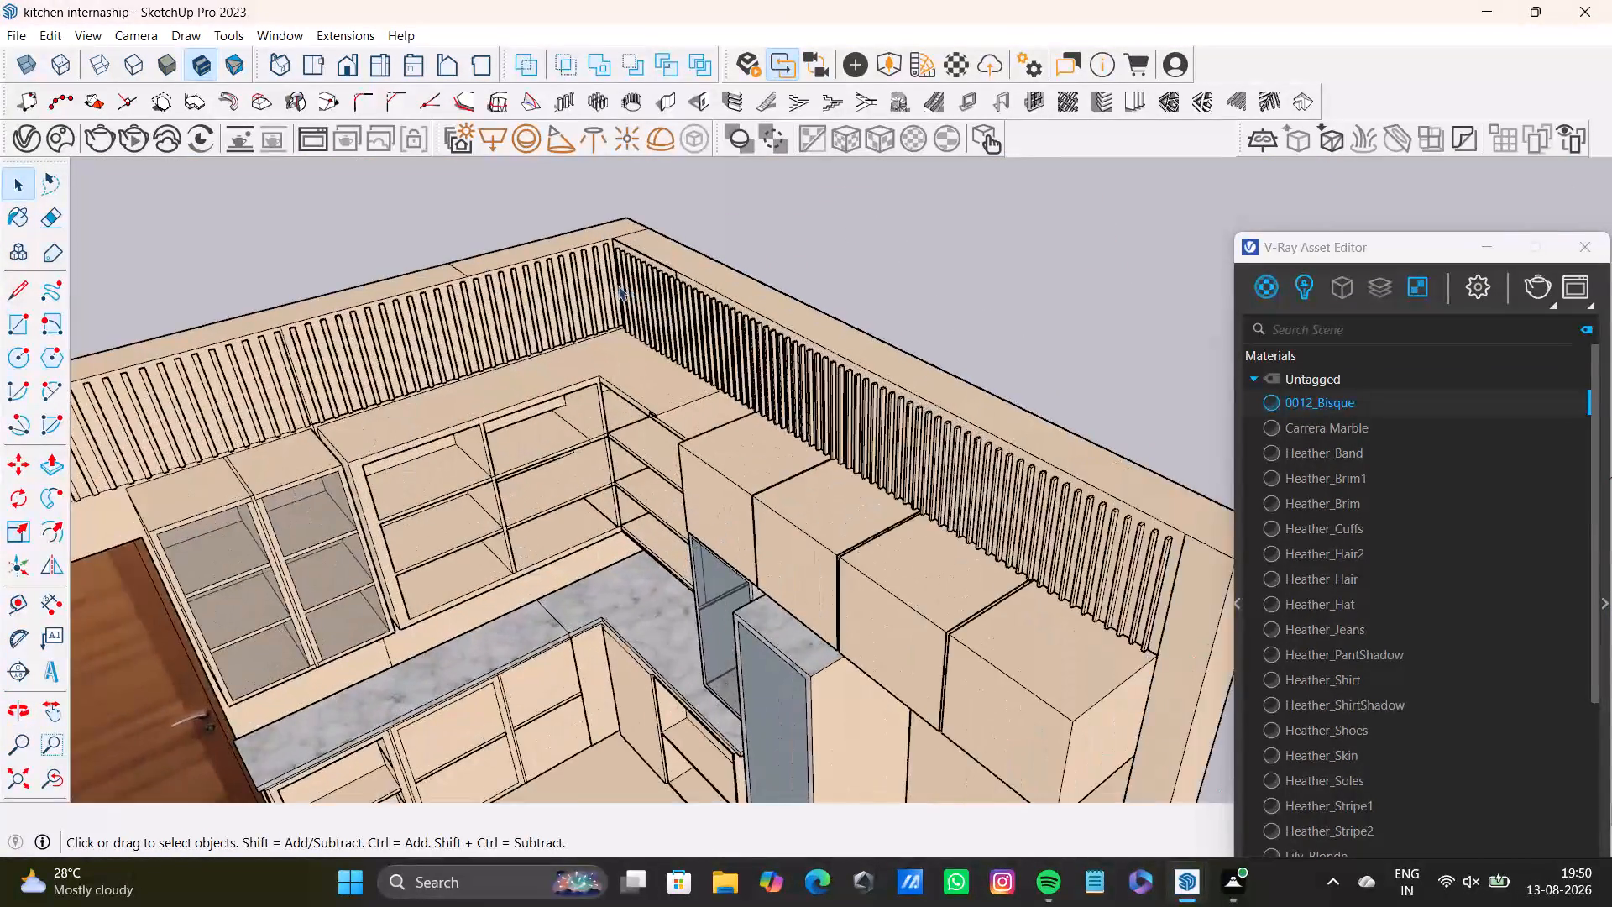
pyautogui.scroll(8, 618, 286)
pyautogui.moveTo(614, 273); pyautogui.dragTo(978, 498, button='middle')
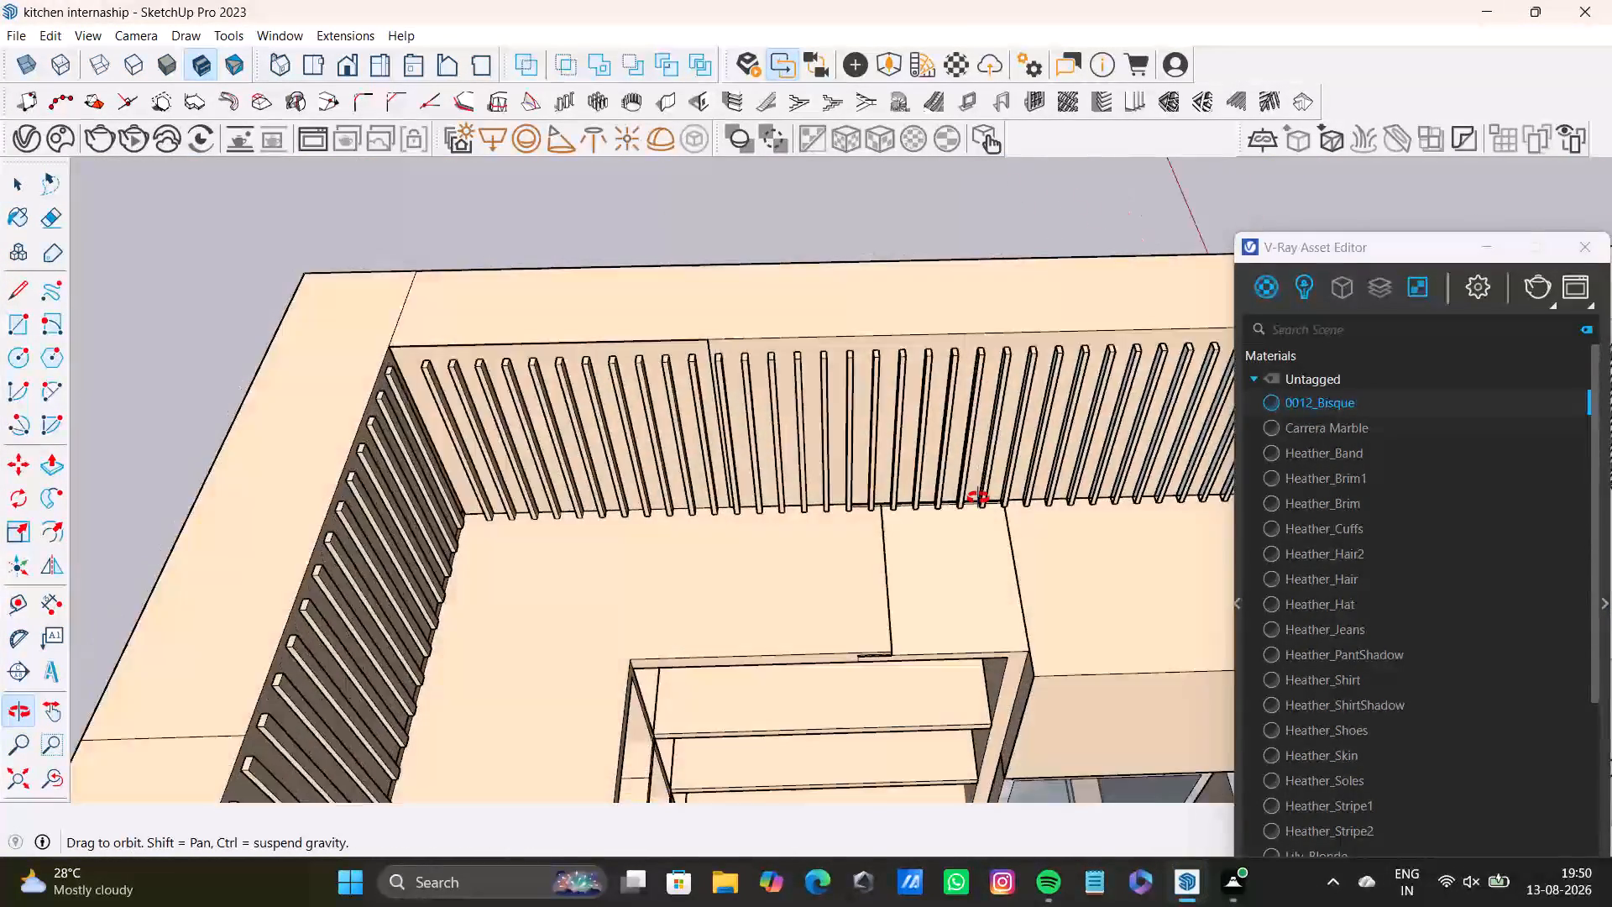
pyautogui.moveTo(978, 498); pyautogui.dragTo(674, 380, button='middle')
pyautogui.scroll(-5, 660, 325)
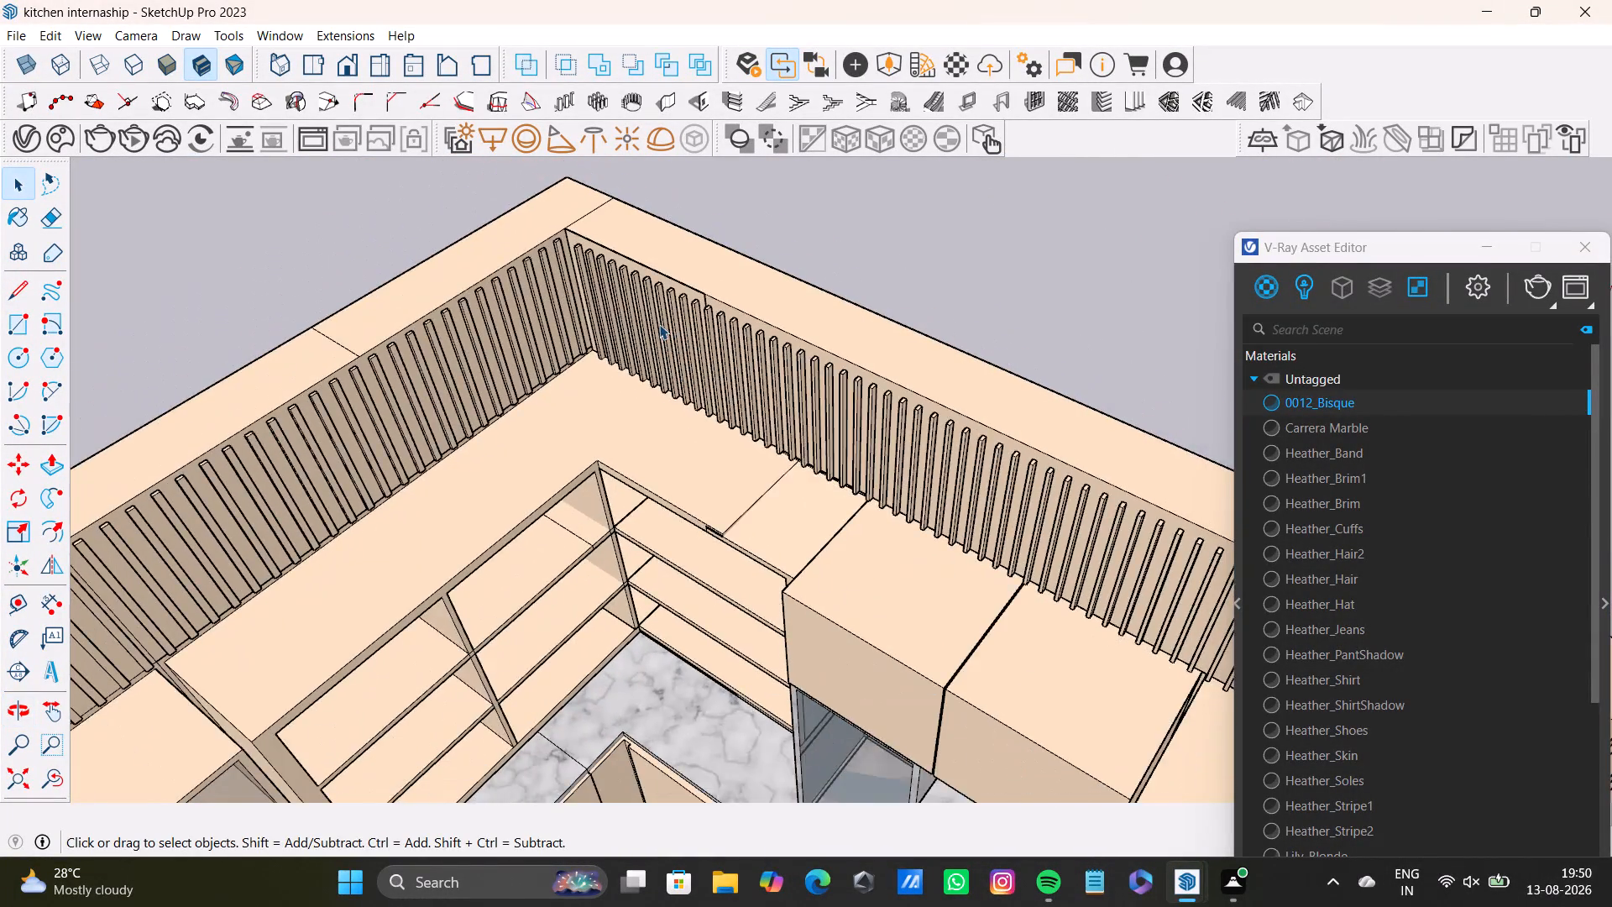
pyautogui.scroll(-20, 659, 324)
pyautogui.moveTo(695, 422); pyautogui.dragTo(399, 405, button='middle')
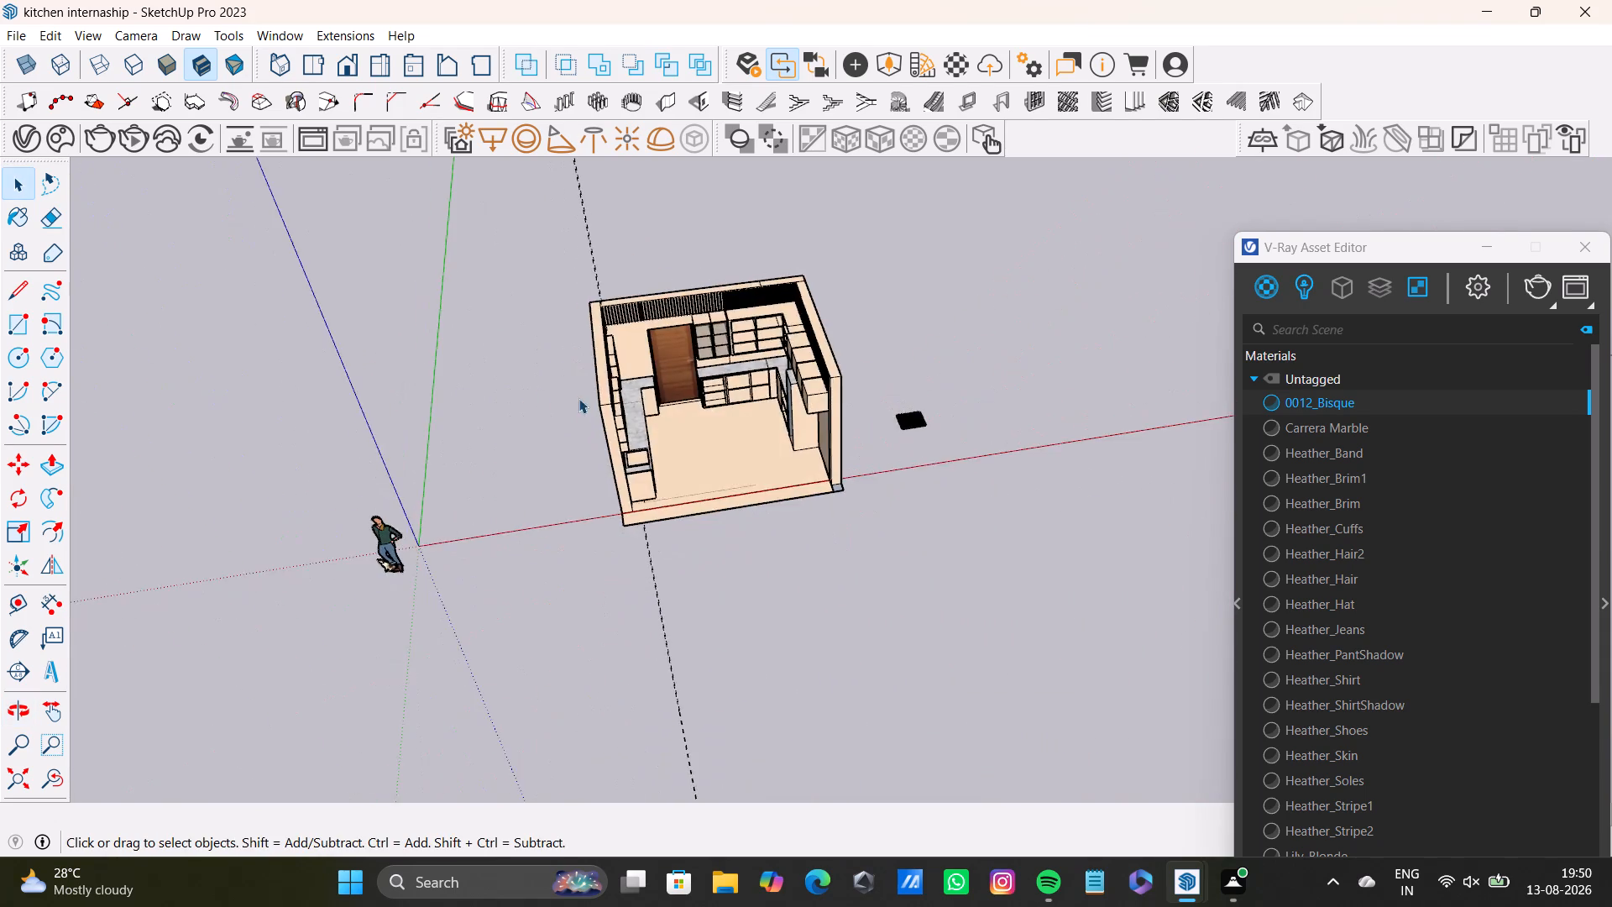
pyautogui.scroll(9, 578, 398)
pyautogui.moveTo(751, 414); pyautogui.dragTo(580, 263, button='middle')
pyautogui.scroll(1, 580, 263)
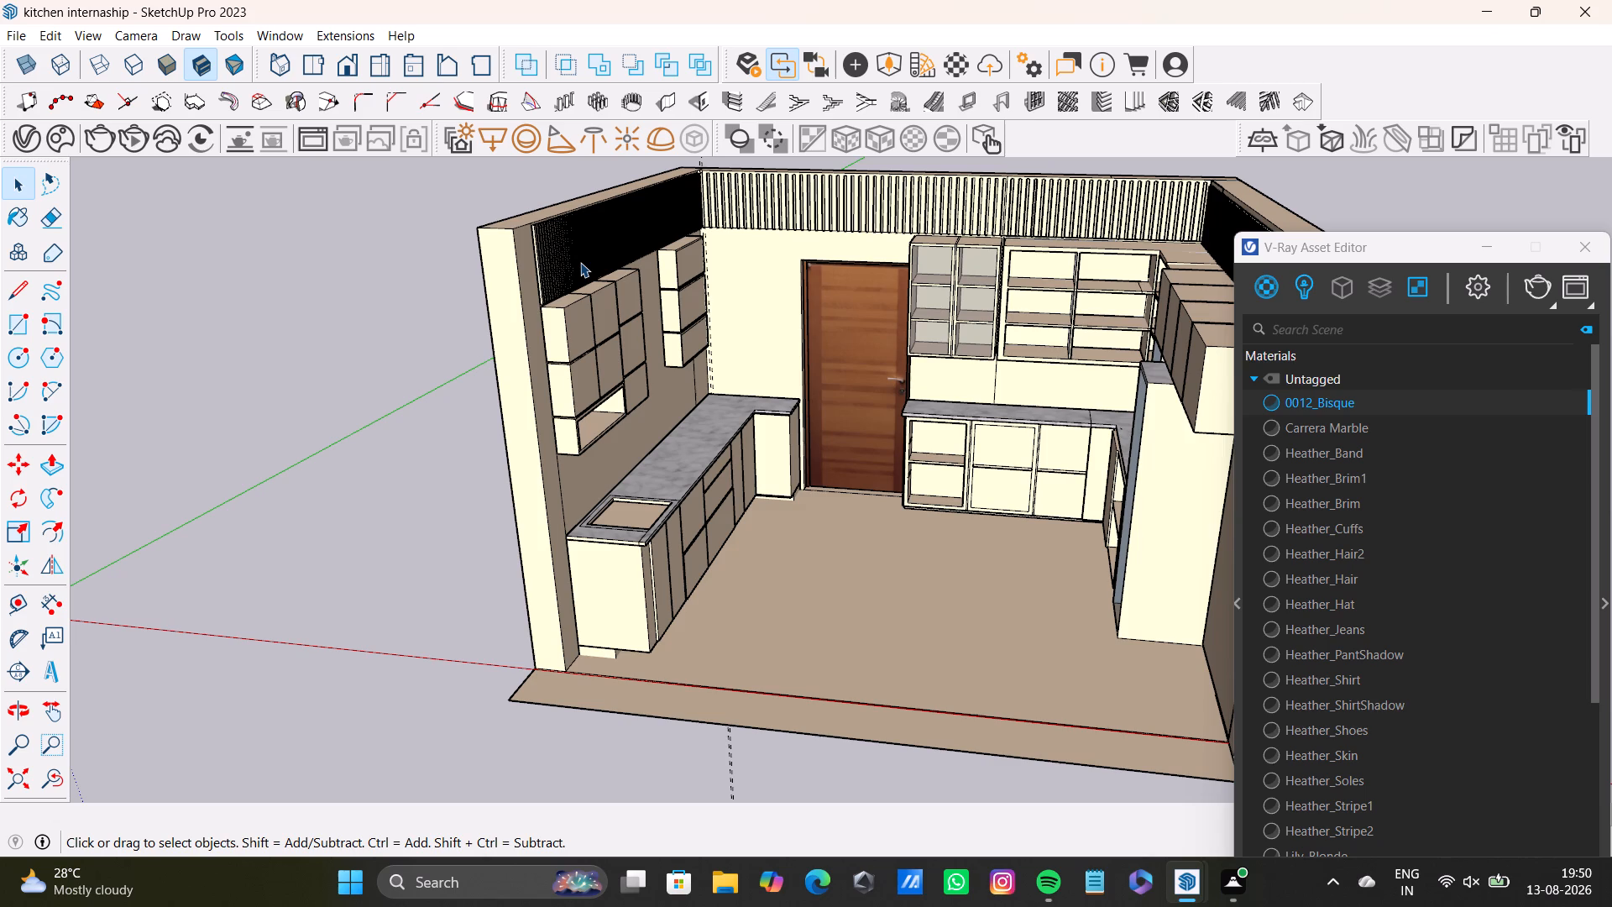
# Move the V-Ray Asset Editor off the kitchen model and close it.
pyautogui.moveTo(1342, 243); pyautogui.dragTo(1034, 218)
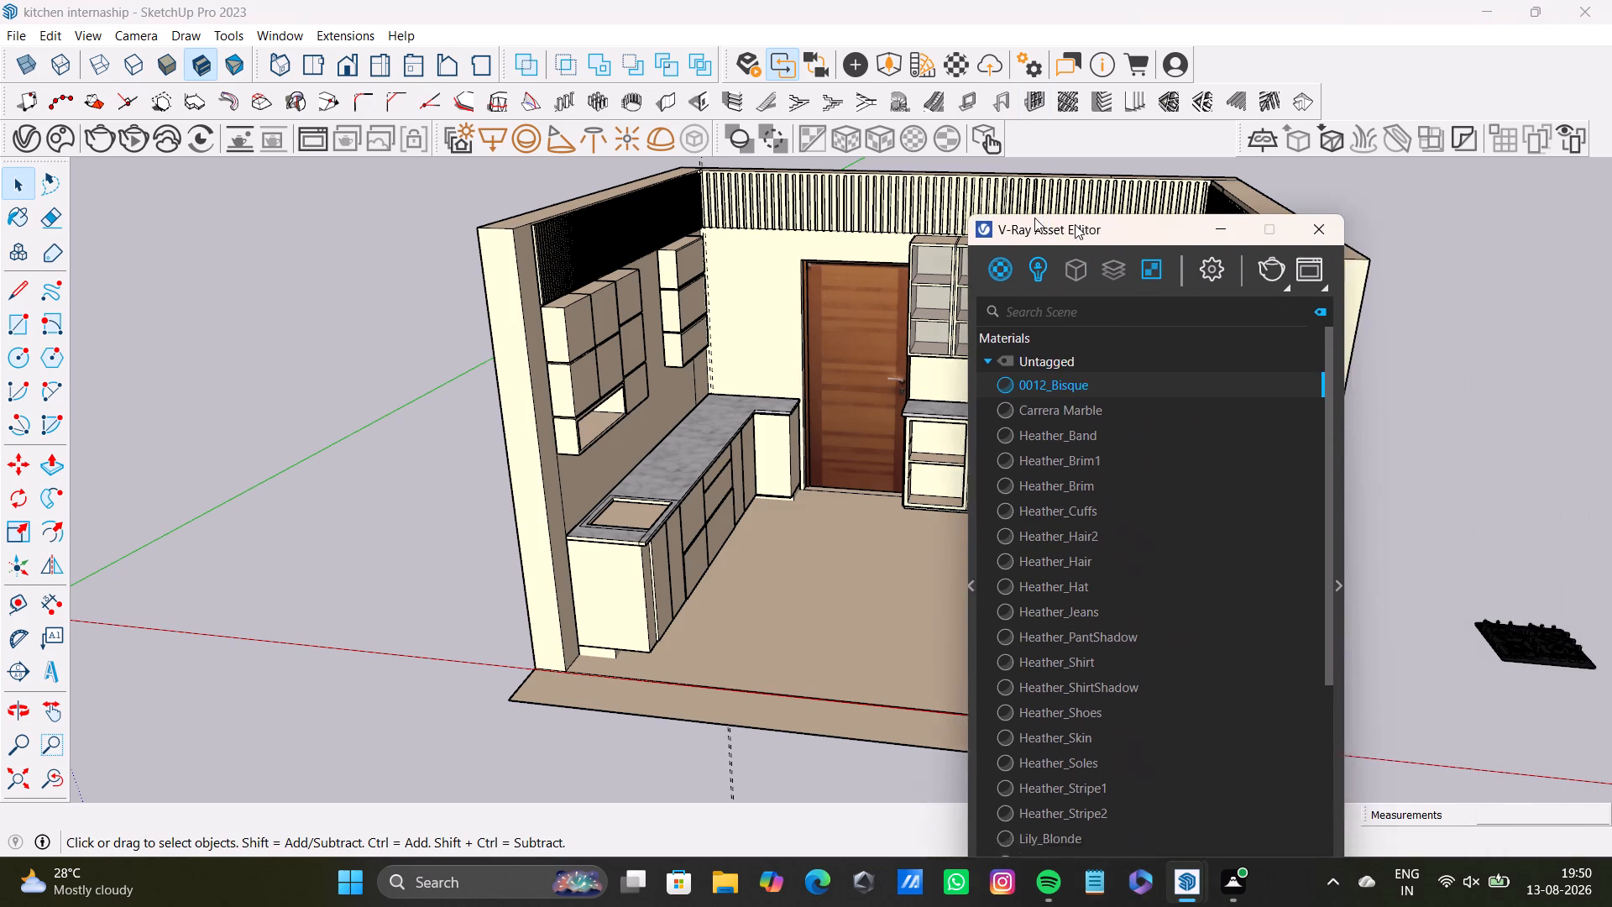
pyautogui.moveTo(1034, 218); pyautogui.dragTo(461, 38)
pyautogui.click(705, 35)
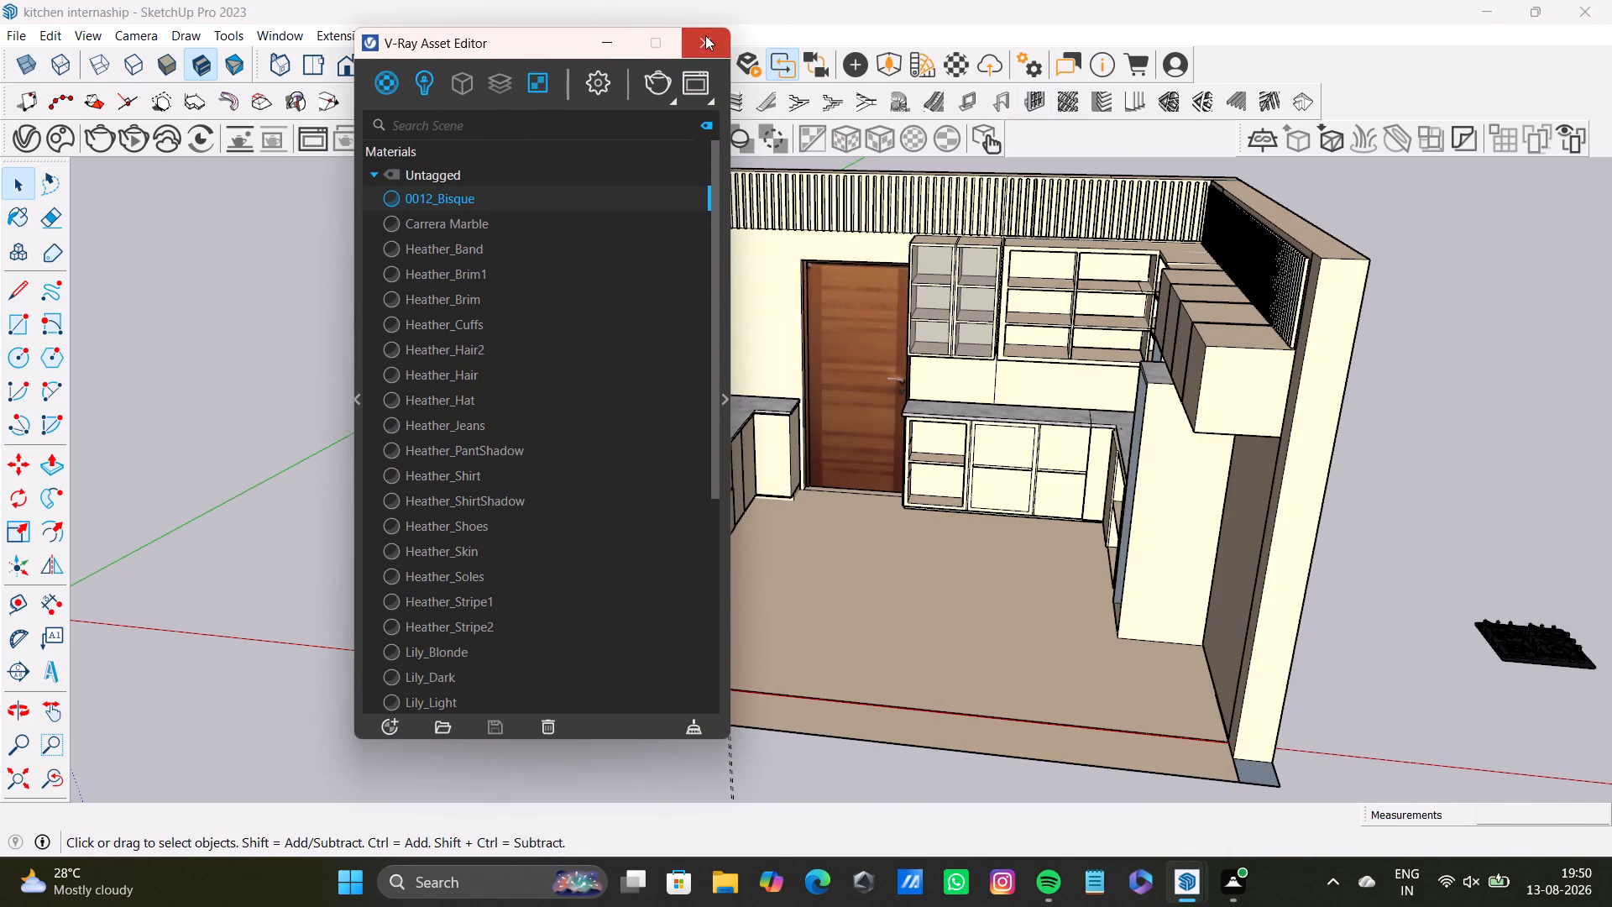
# Inspect the kitchen interior, including the sink counter, base cabinets, open shelving and tall unit.
pyautogui.moveTo(889, 458); pyautogui.dragTo(999, 448, button='middle')
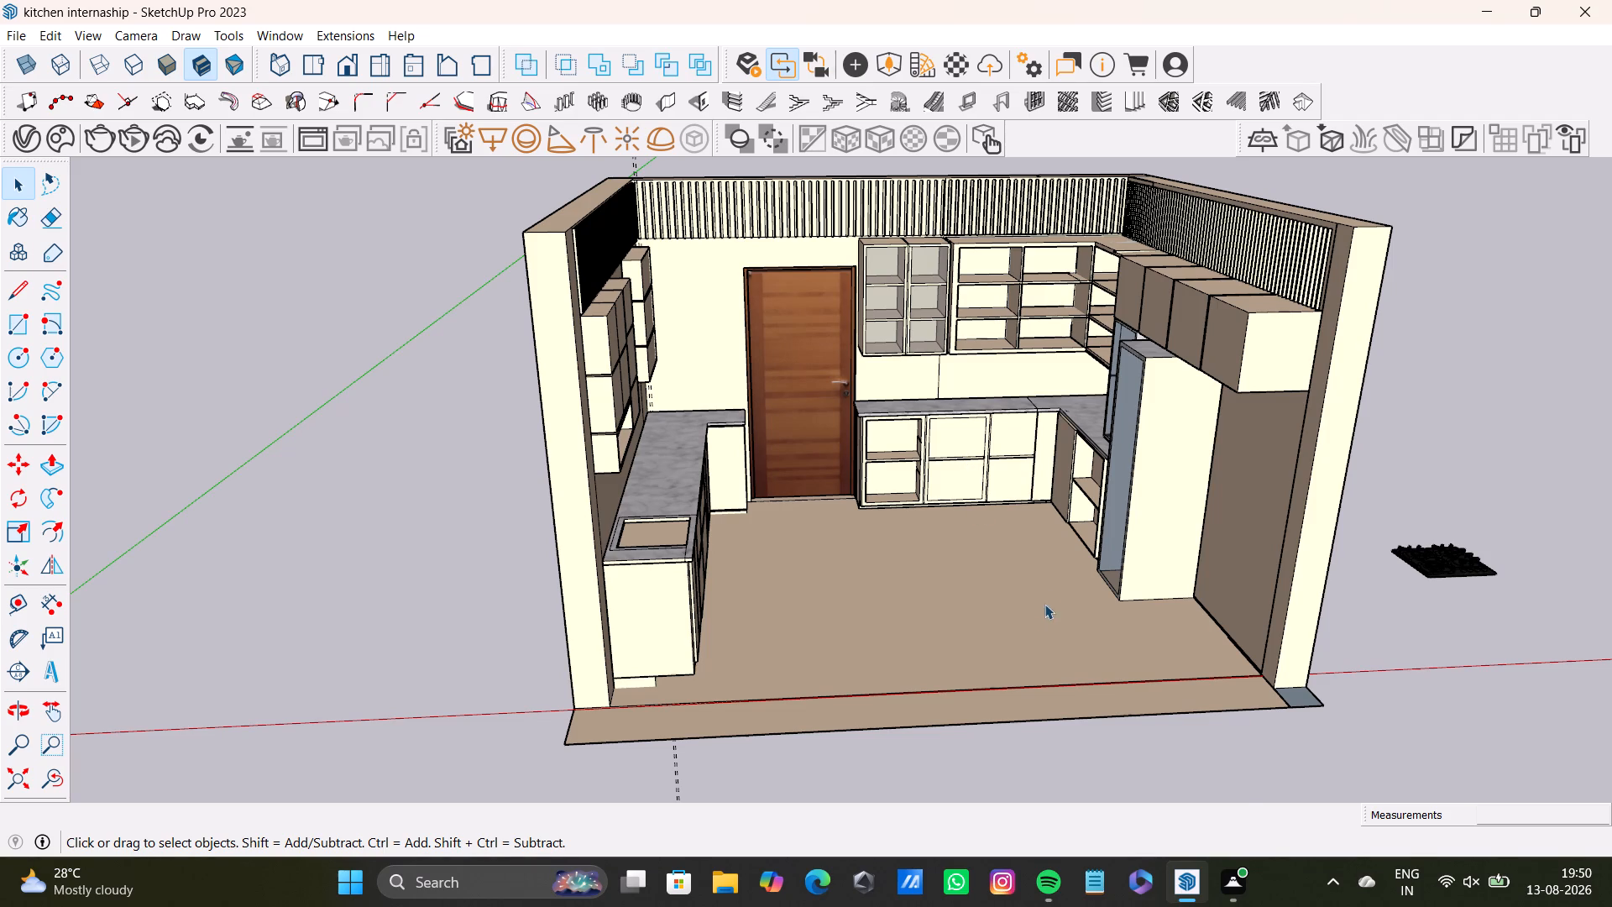
pyautogui.moveTo(1044, 604); pyautogui.dragTo(836, 648, button='middle')
pyautogui.scroll(7, 795, 493)
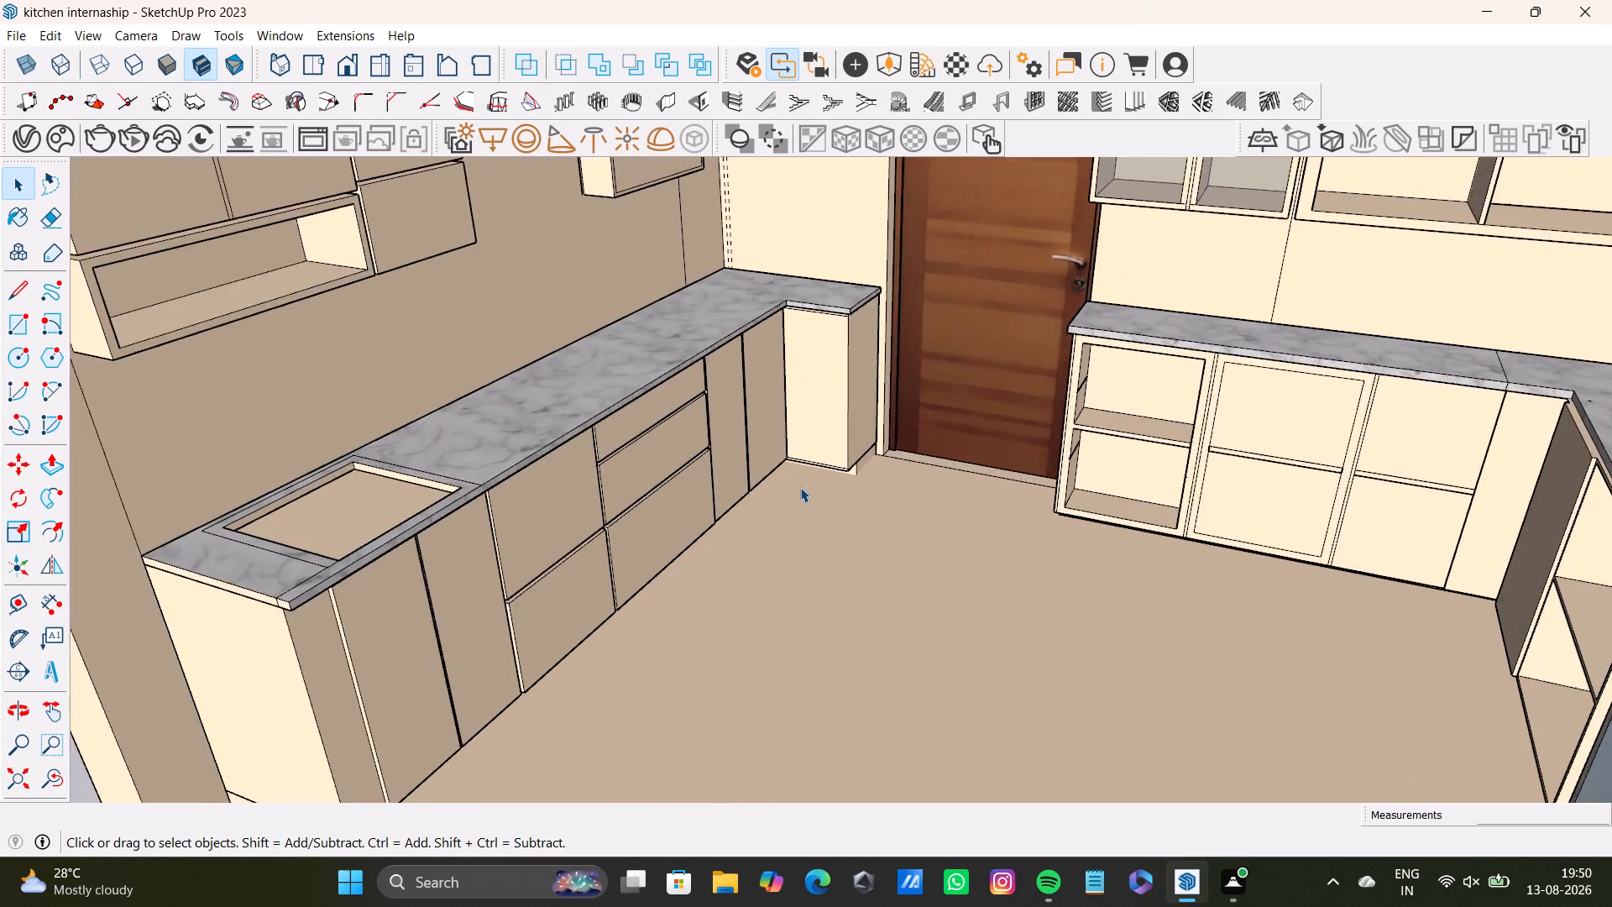
pyautogui.scroll(3, 800, 487)
pyautogui.moveTo(800, 487); pyautogui.dragTo(797, 508, button='middle')
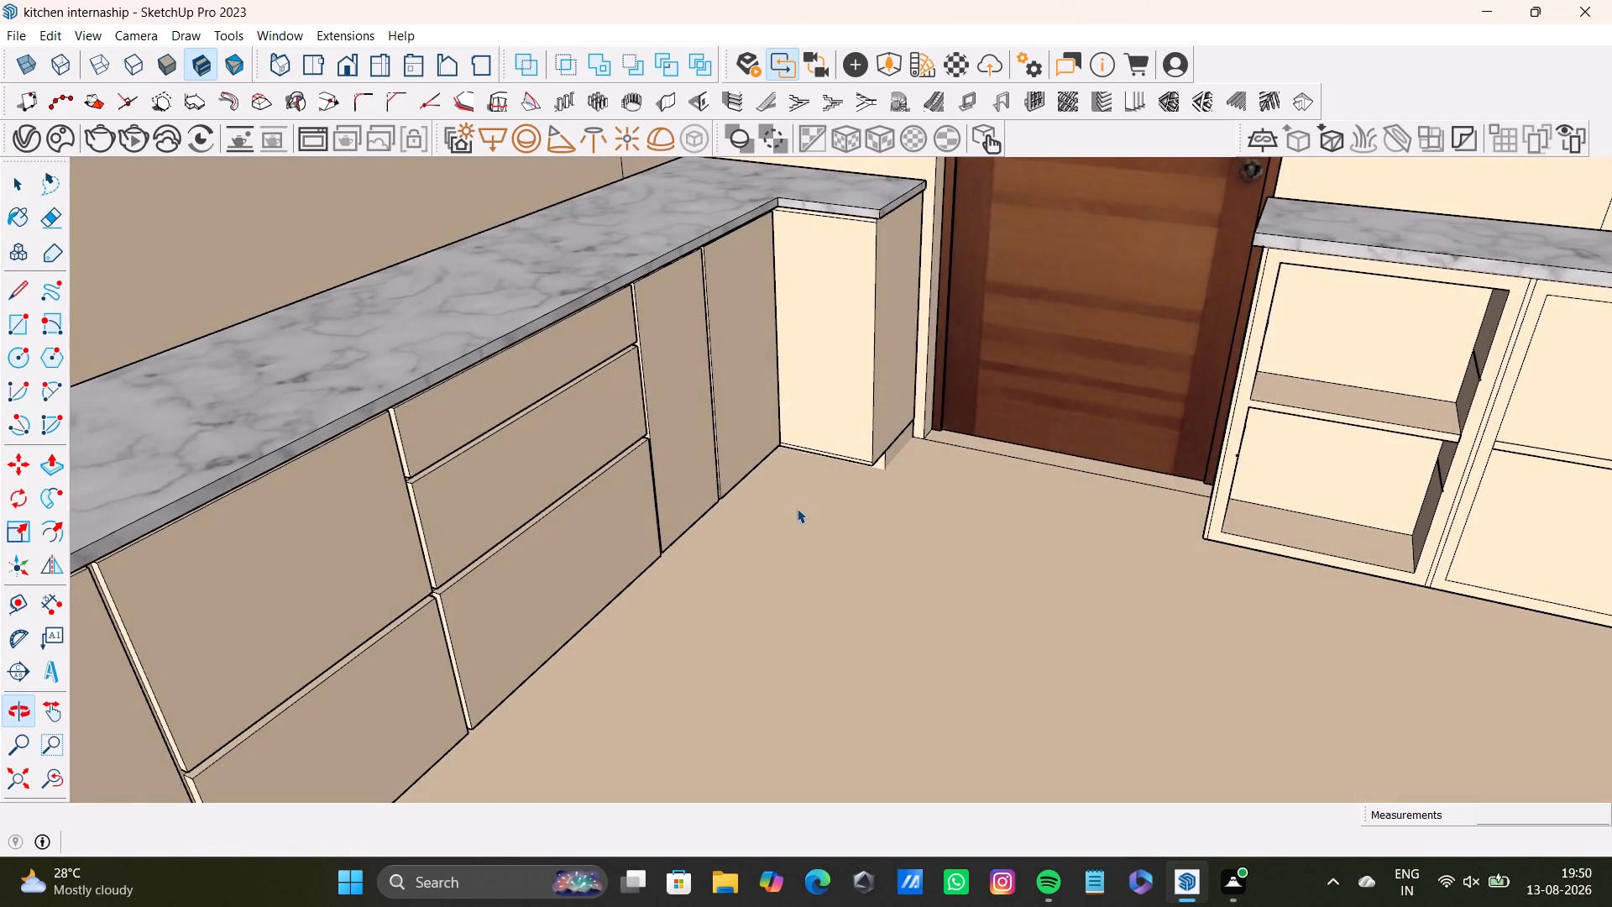
pyautogui.scroll(-12, 898, 474)
pyautogui.moveTo(898, 474); pyautogui.dragTo(1119, 496, button='middle')
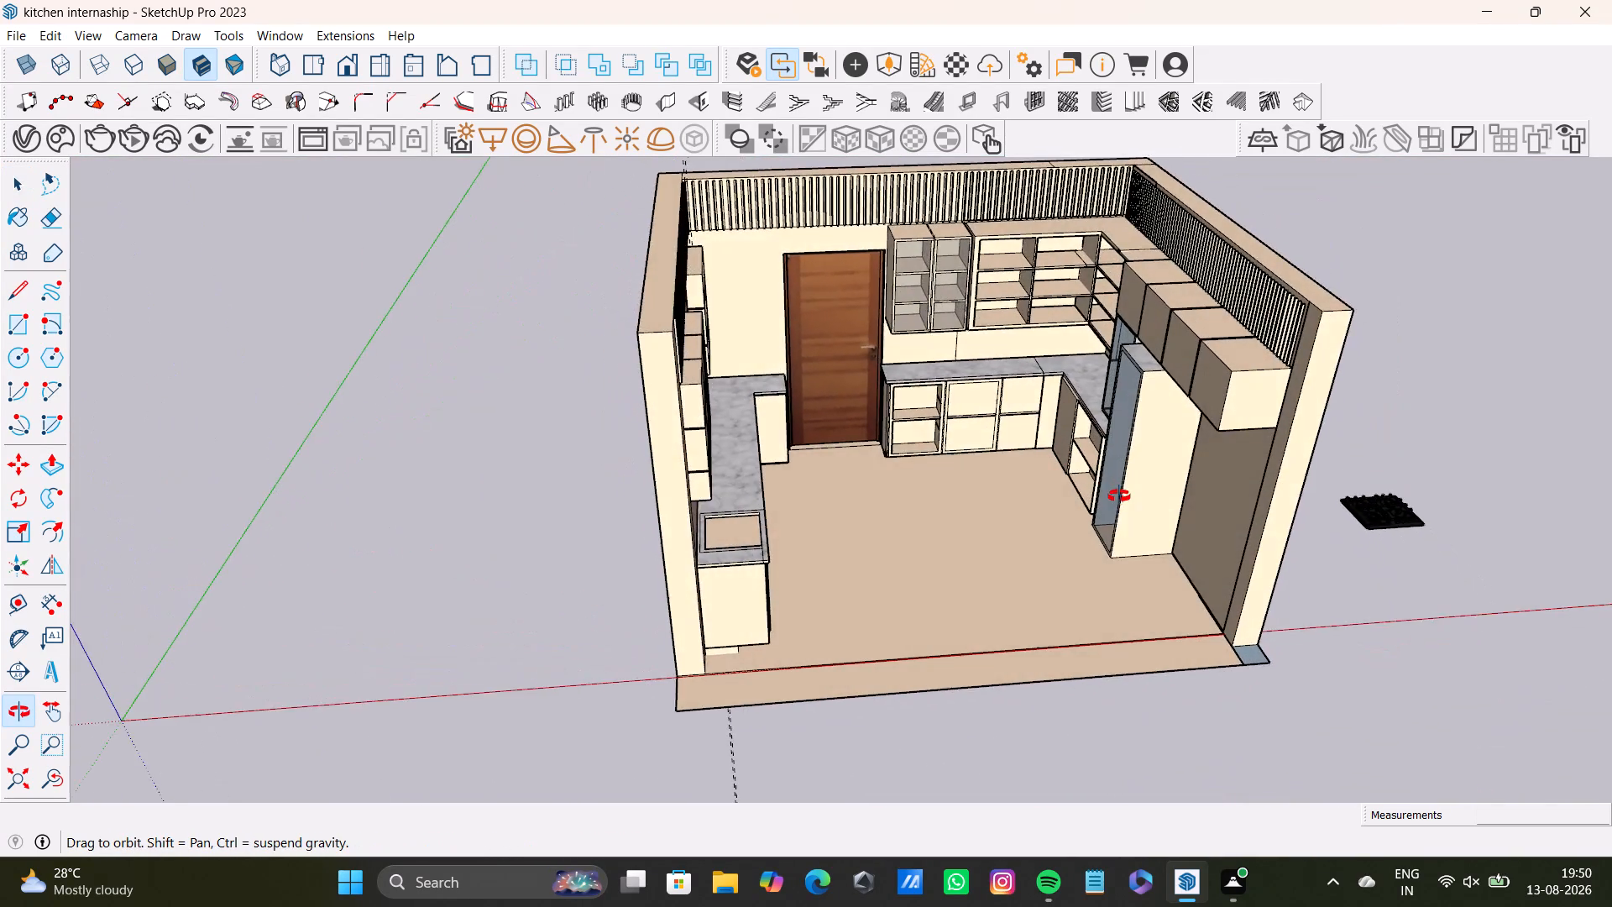
pyautogui.moveTo(1119, 496); pyautogui.dragTo(1139, 566, button='middle')
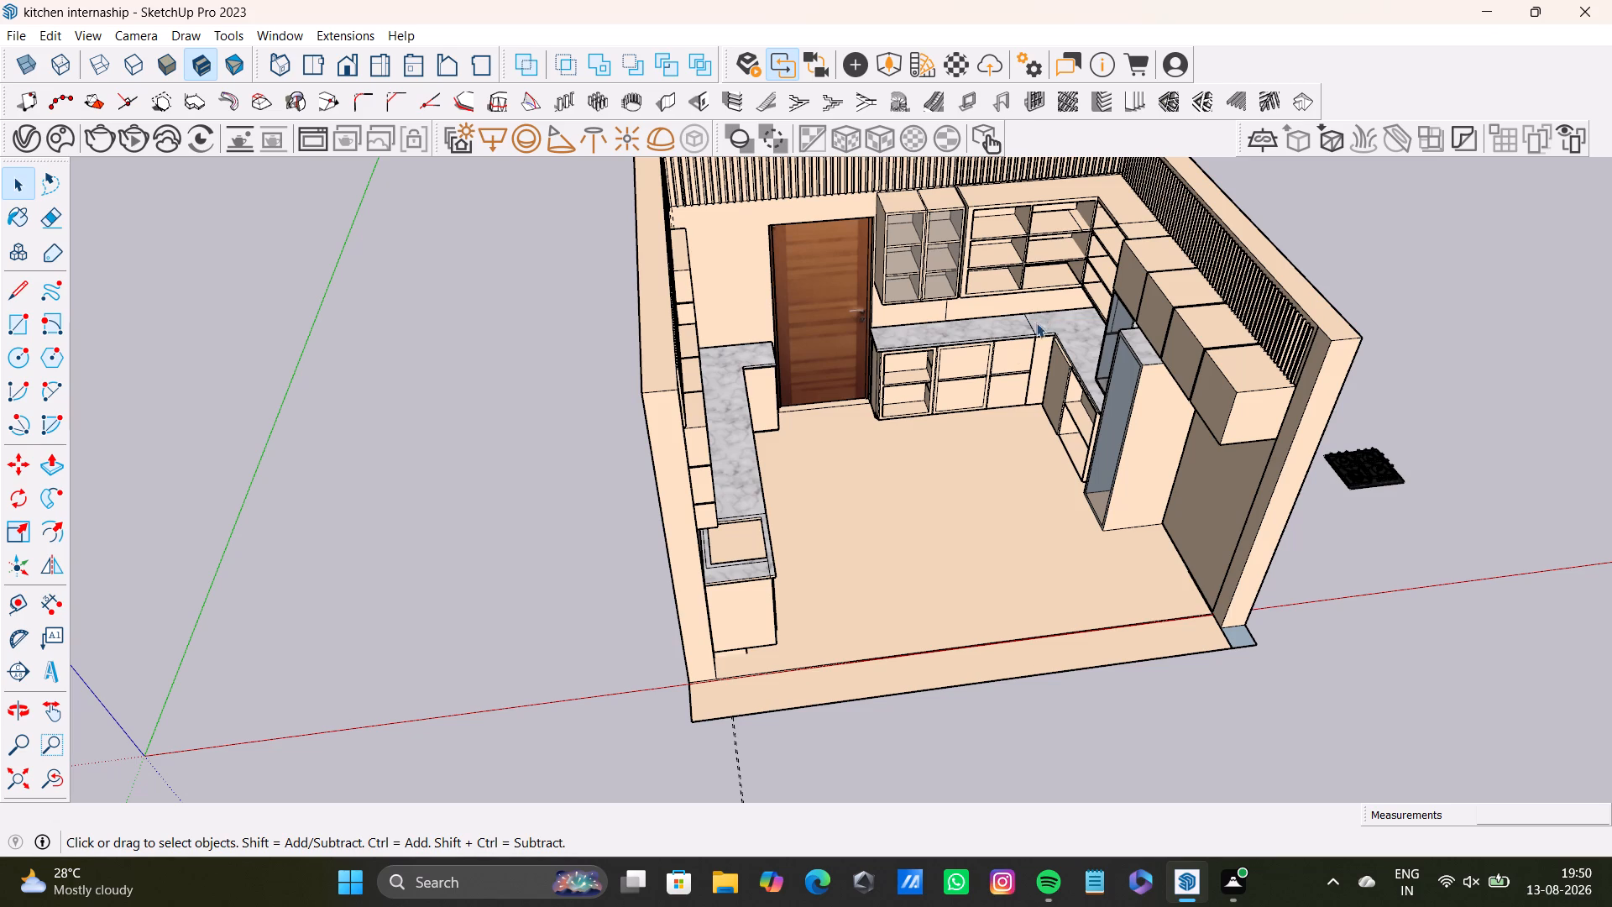
pyautogui.scroll(-3, 1134, 632)
pyautogui.moveTo(1134, 632); pyautogui.dragTo(1171, 668, button='middle')
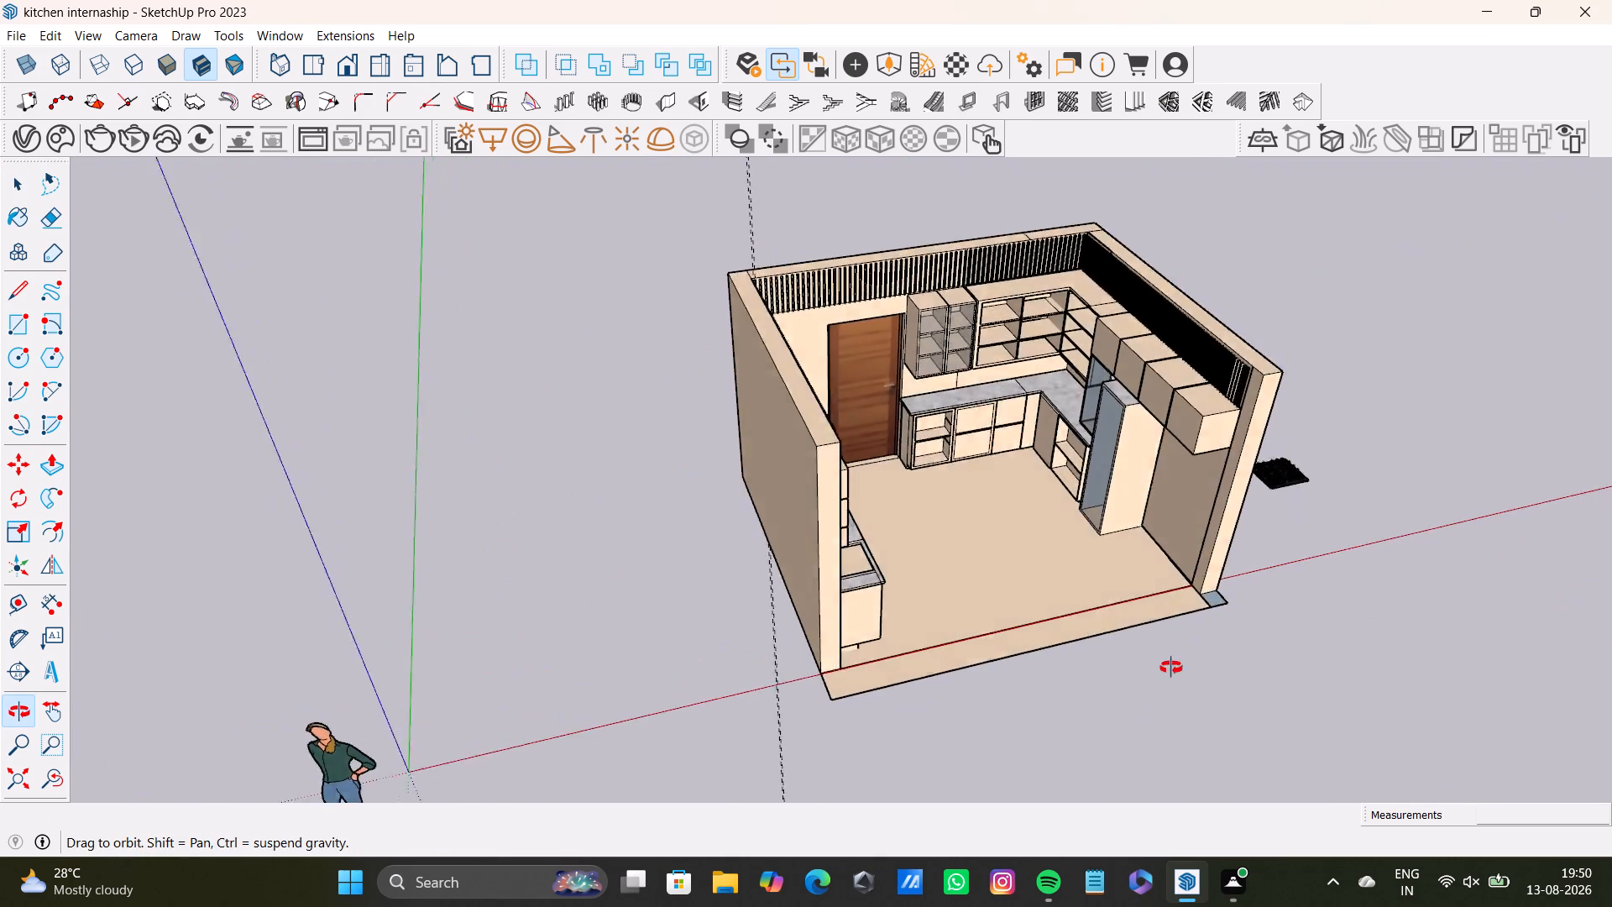
pyautogui.moveTo(1171, 668); pyautogui.dragTo(631, 579, button='middle')
pyautogui.scroll(10, 742, 486)
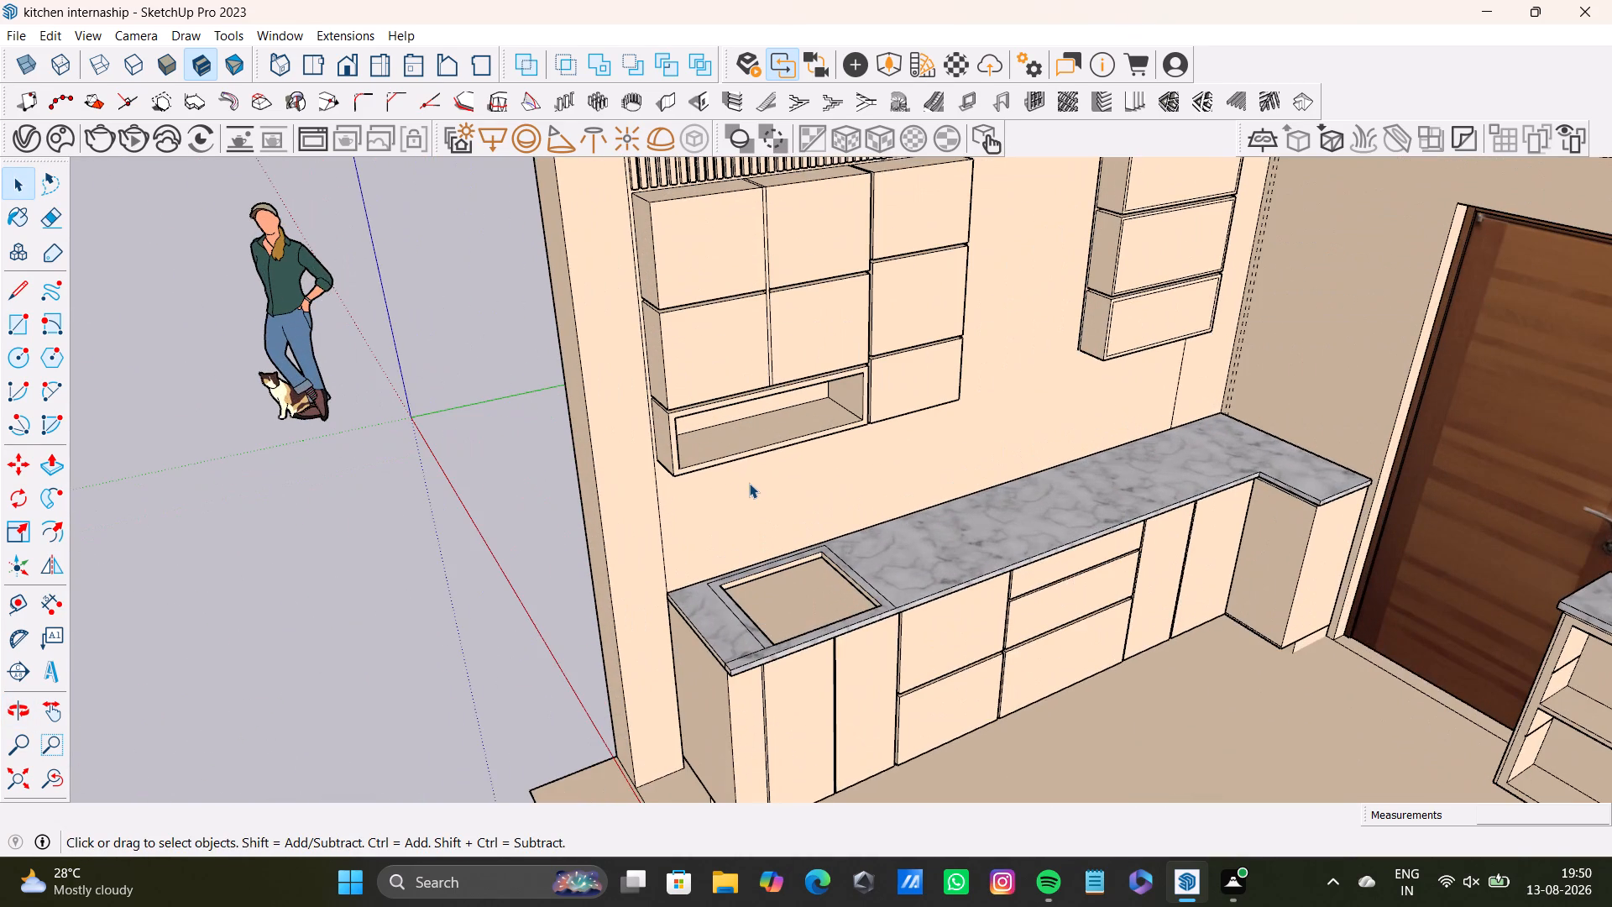
pyautogui.moveTo(749, 483); pyautogui.dragTo(1044, 412, button='middle')
pyautogui.moveTo(1047, 424); pyautogui.dragTo(1057, 649, button='middle')
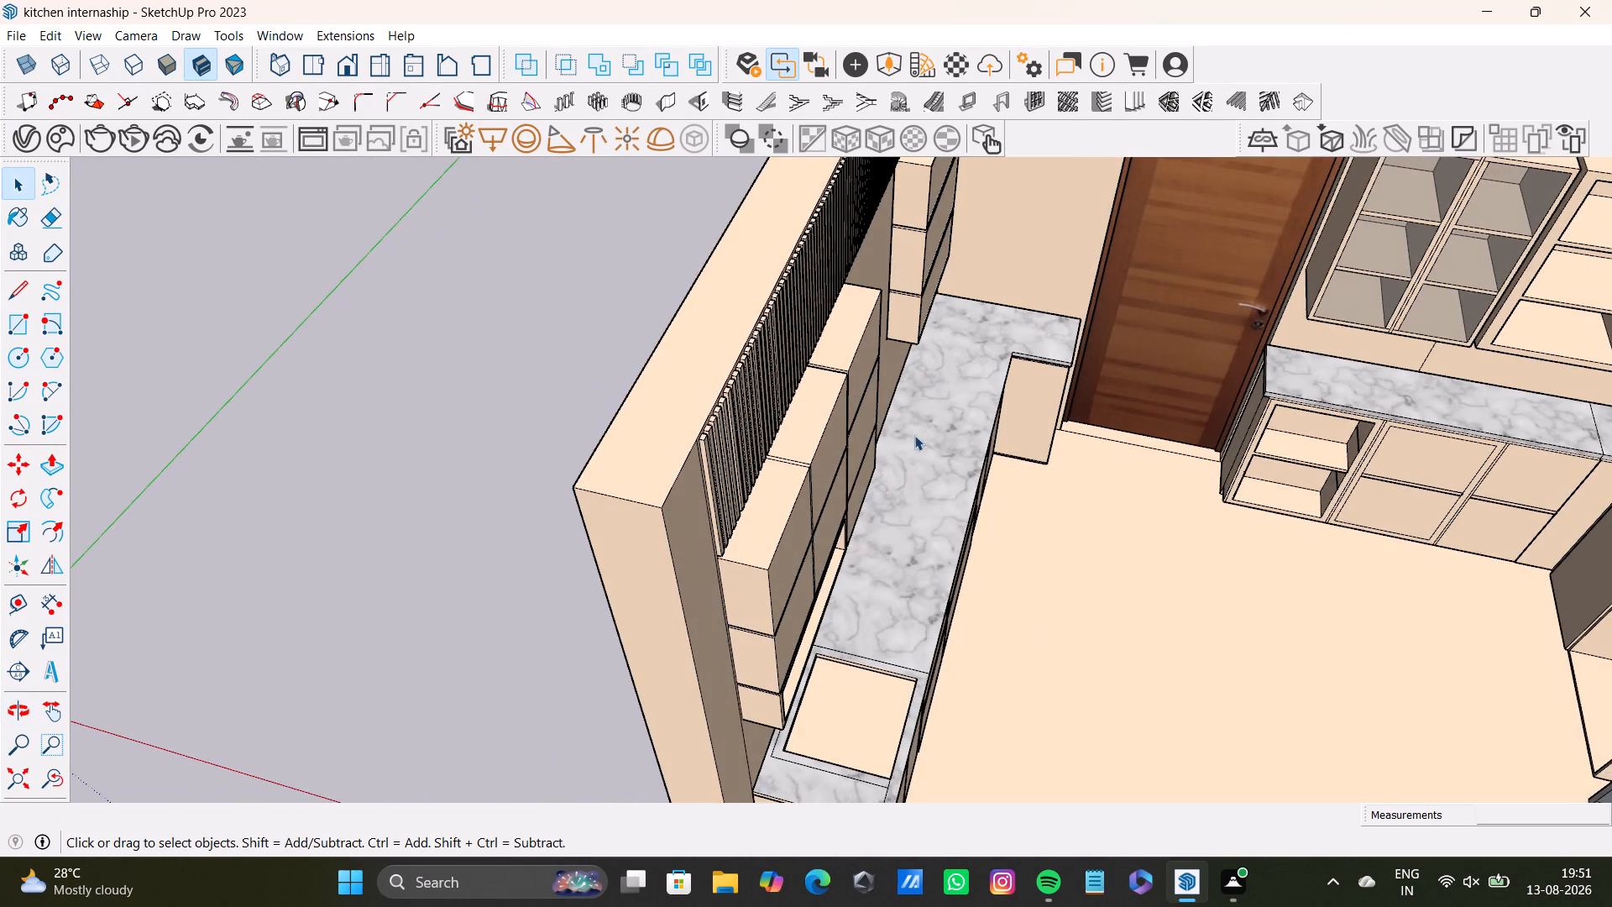
pyautogui.scroll(-7, 915, 432)
pyautogui.moveTo(924, 406); pyautogui.dragTo(678, 490, button='middle')
pyautogui.moveTo(1007, 495); pyautogui.dragTo(797, 432, button='middle')
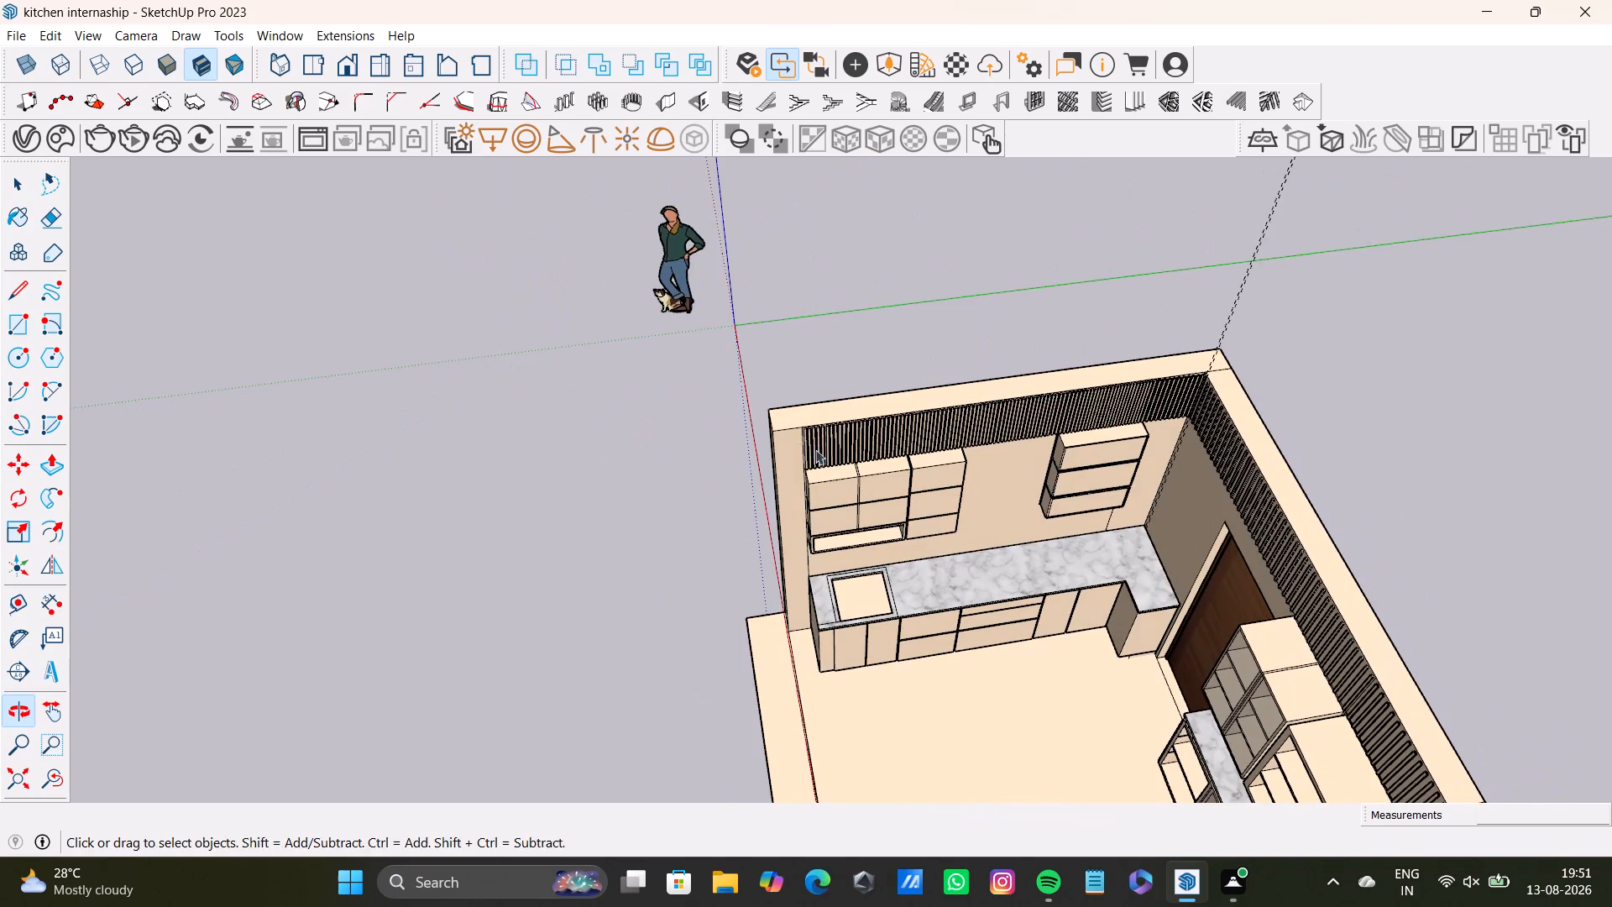
pyautogui.moveTo(928, 553); pyautogui.dragTo(1082, 443, button='middle')
pyautogui.moveTo(1020, 505); pyautogui.dragTo(1147, 359, button='middle')
pyautogui.moveTo(956, 666); pyautogui.dragTo(1282, 532, button='middle')
pyautogui.moveTo(1239, 547); pyautogui.dragTo(1228, 681, button='middle')
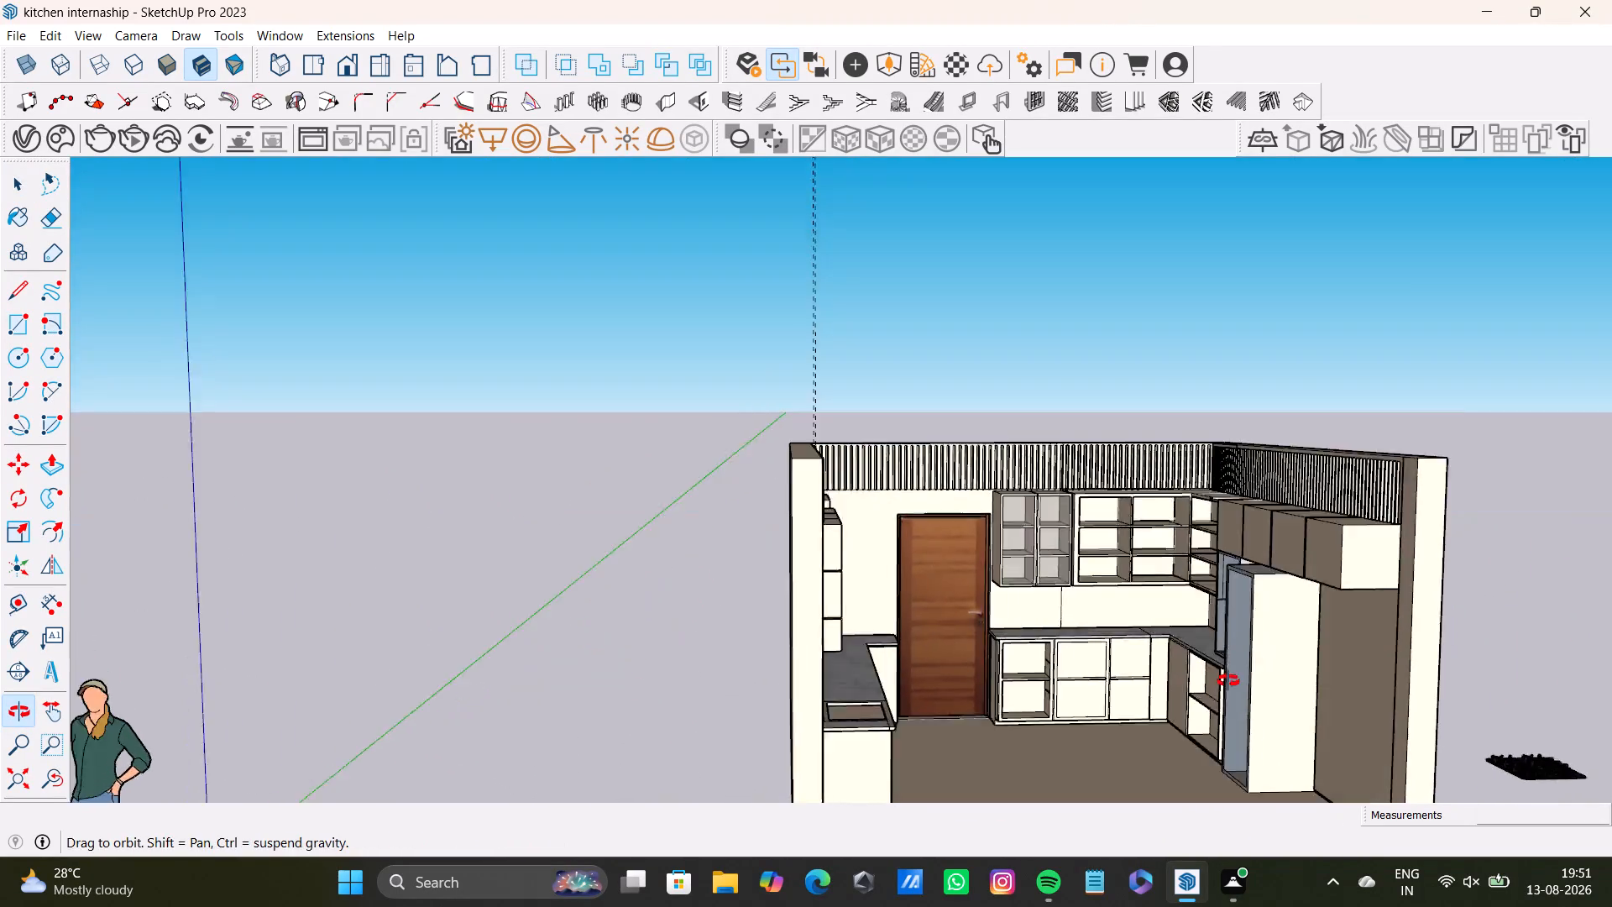
pyautogui.moveTo(1228, 681); pyautogui.dragTo(1238, 742, button='middle')
pyautogui.moveTo(1138, 710); pyautogui.dragTo(1329, 662, button='middle')
pyautogui.scroll(10, 1201, 577)
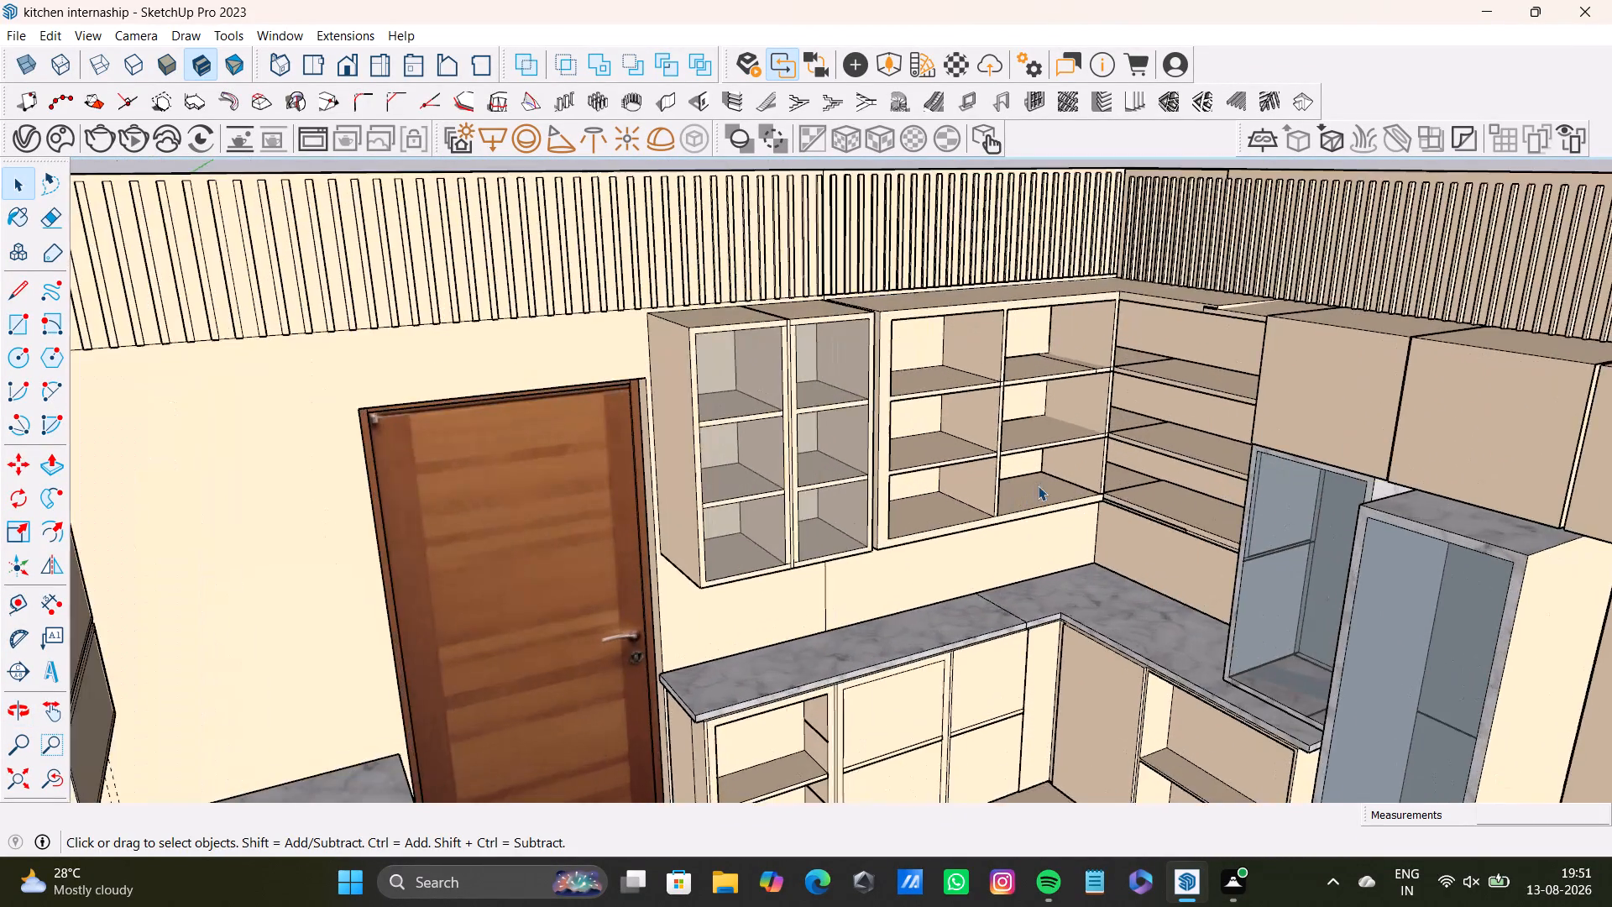
# Examine the kitchen from above, covering the door wall, glazed and open wall cabinets, and the sink wall's cabinets.
pyautogui.moveTo(1038, 485); pyautogui.dragTo(1019, 576, button='middle')
pyautogui.scroll(-7, 699, 548)
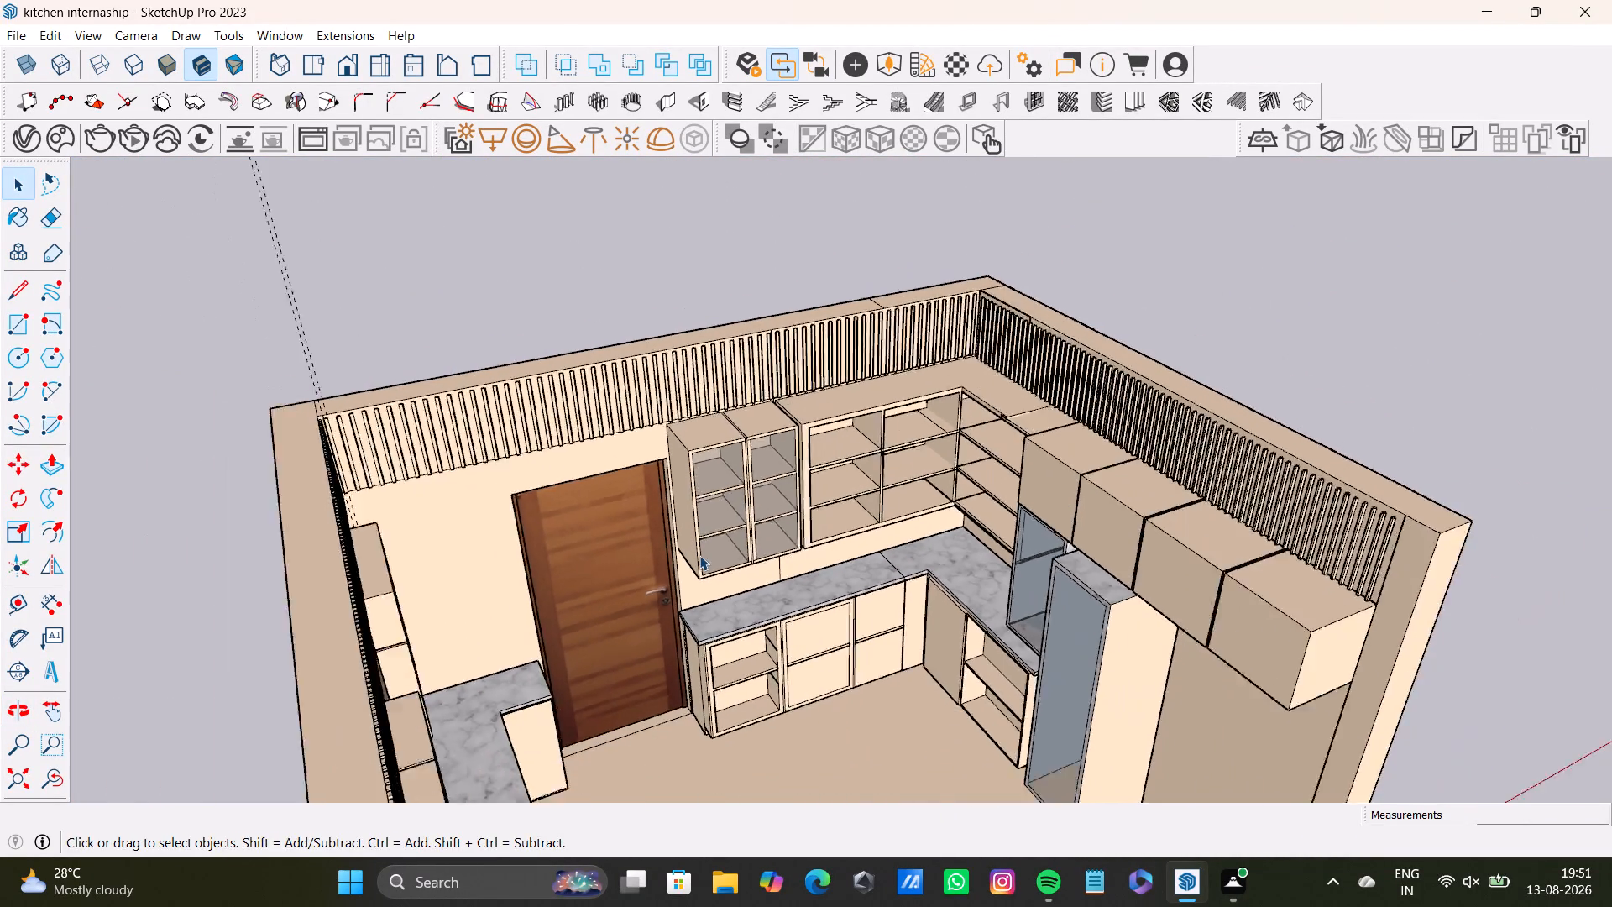
pyautogui.scroll(-5, 699, 555)
pyautogui.moveTo(730, 604); pyautogui.dragTo(548, 575, button='middle')
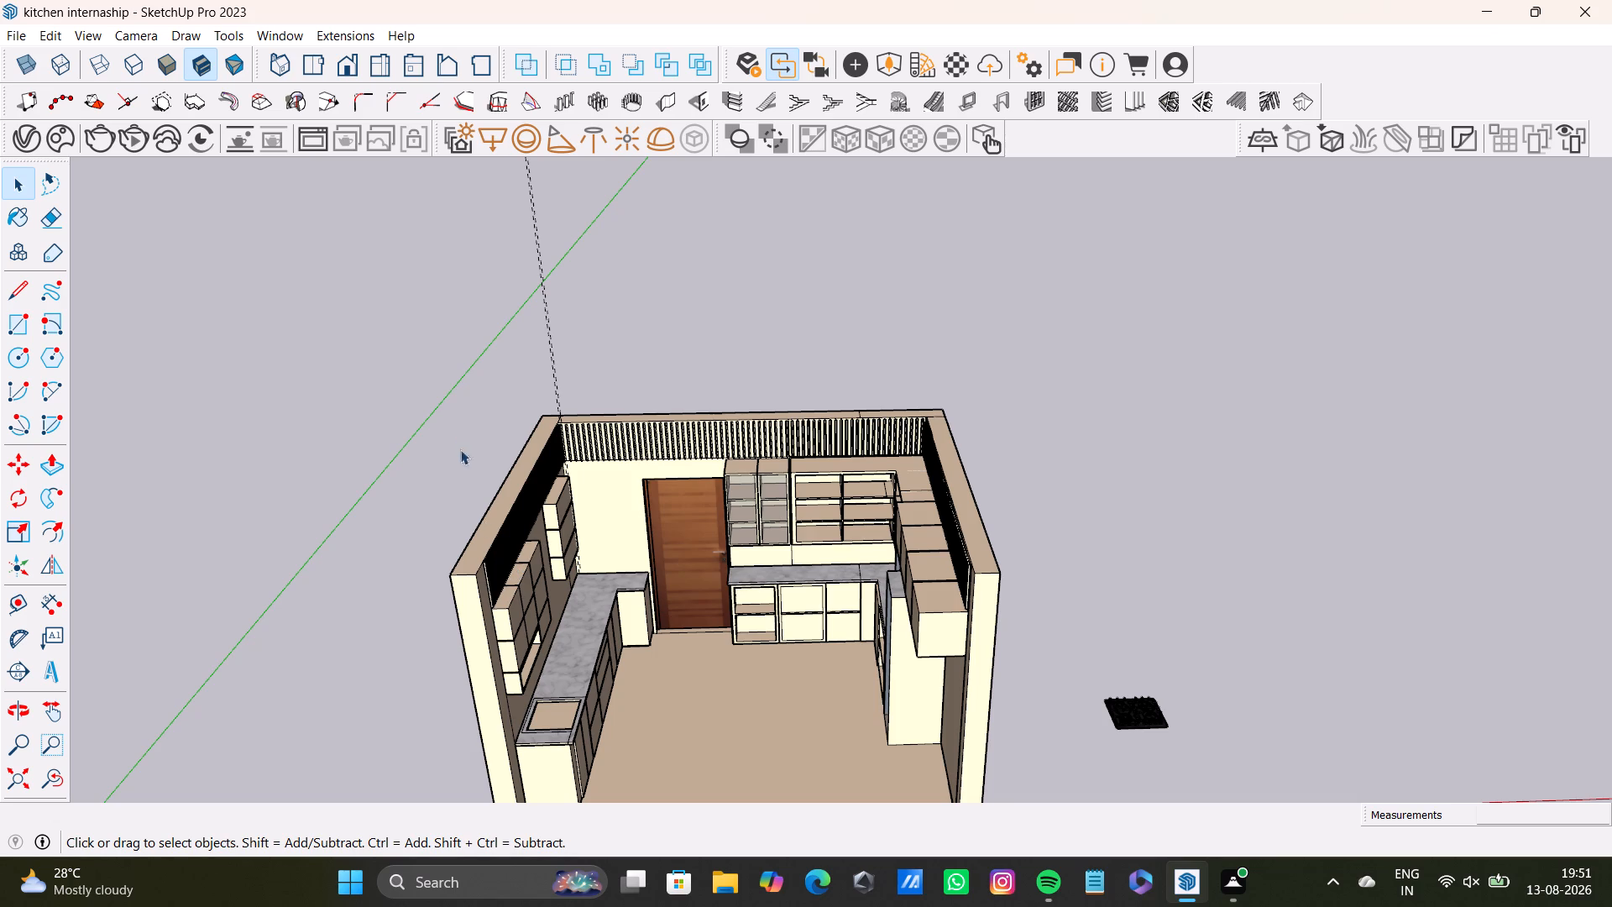
pyautogui.scroll(6, 652, 605)
pyautogui.moveTo(657, 600); pyautogui.dragTo(471, 632, button='middle')
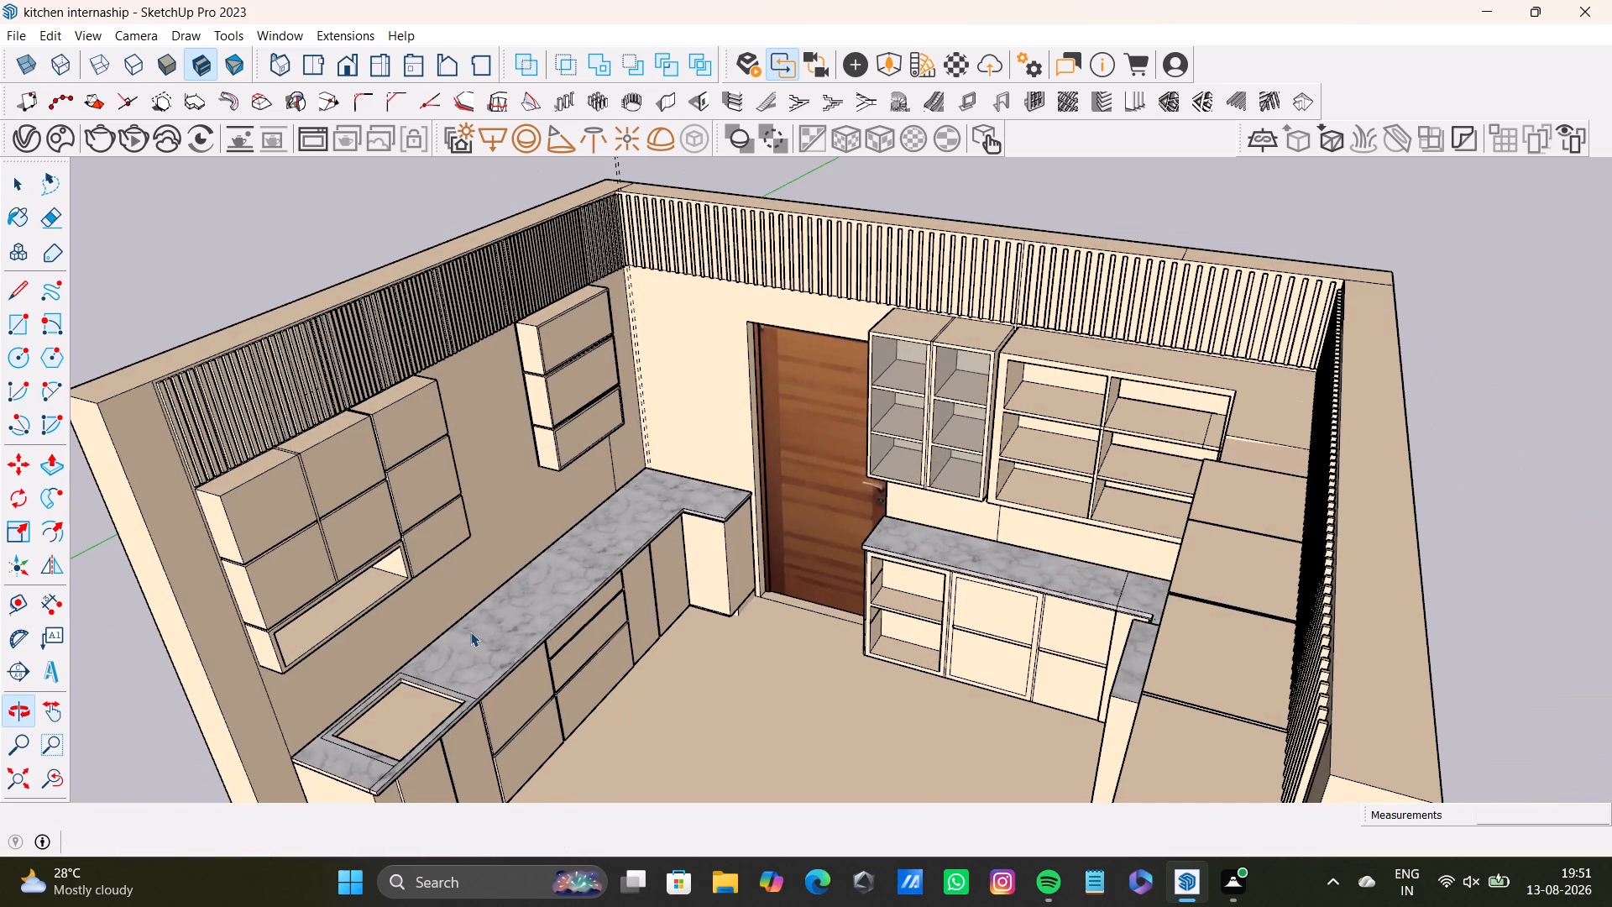
pyautogui.scroll(-2, 524, 539)
pyautogui.moveTo(703, 527); pyautogui.dragTo(607, 469, button='middle')
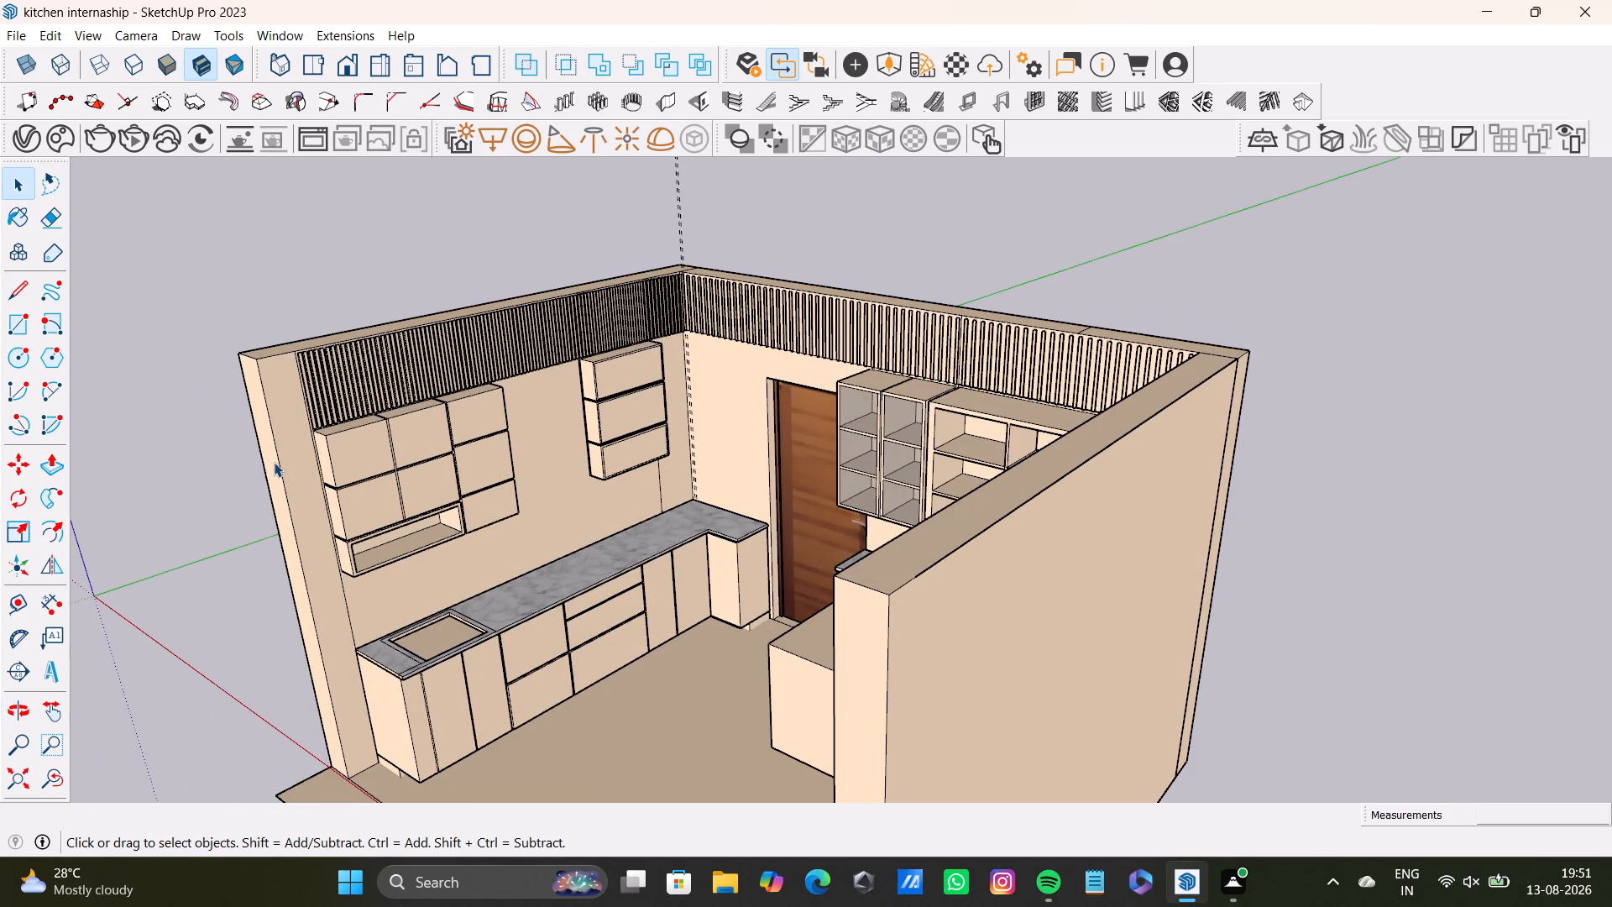
# Select the seven front faces of the wall cabinets above the sink and the three of the separate stacked unit.
pyautogui.click(357, 452)
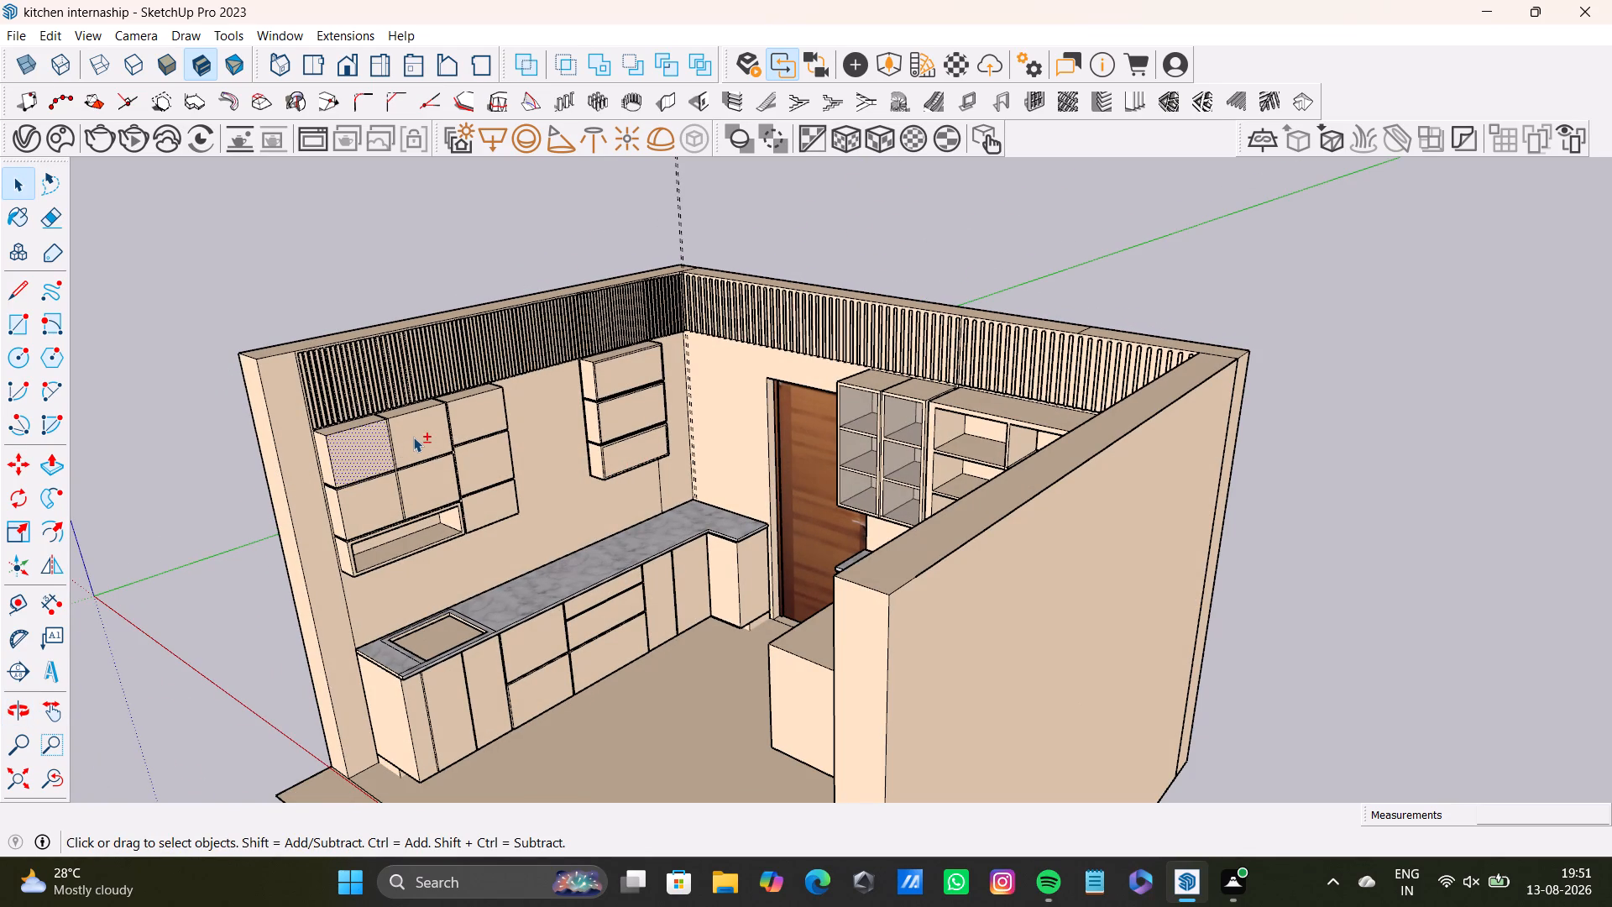
pyautogui.keyDown('shift'); pyautogui.click(413, 437); pyautogui.keyUp('shift')
pyautogui.keyDown('shift'); pyautogui.click(368, 492); pyautogui.keyUp('shift')
pyautogui.keyDown('shift'); pyautogui.click(422, 490); pyautogui.keyUp('shift')
pyautogui.keyDown('shift'); pyautogui.click(469, 412); pyautogui.keyUp('shift')
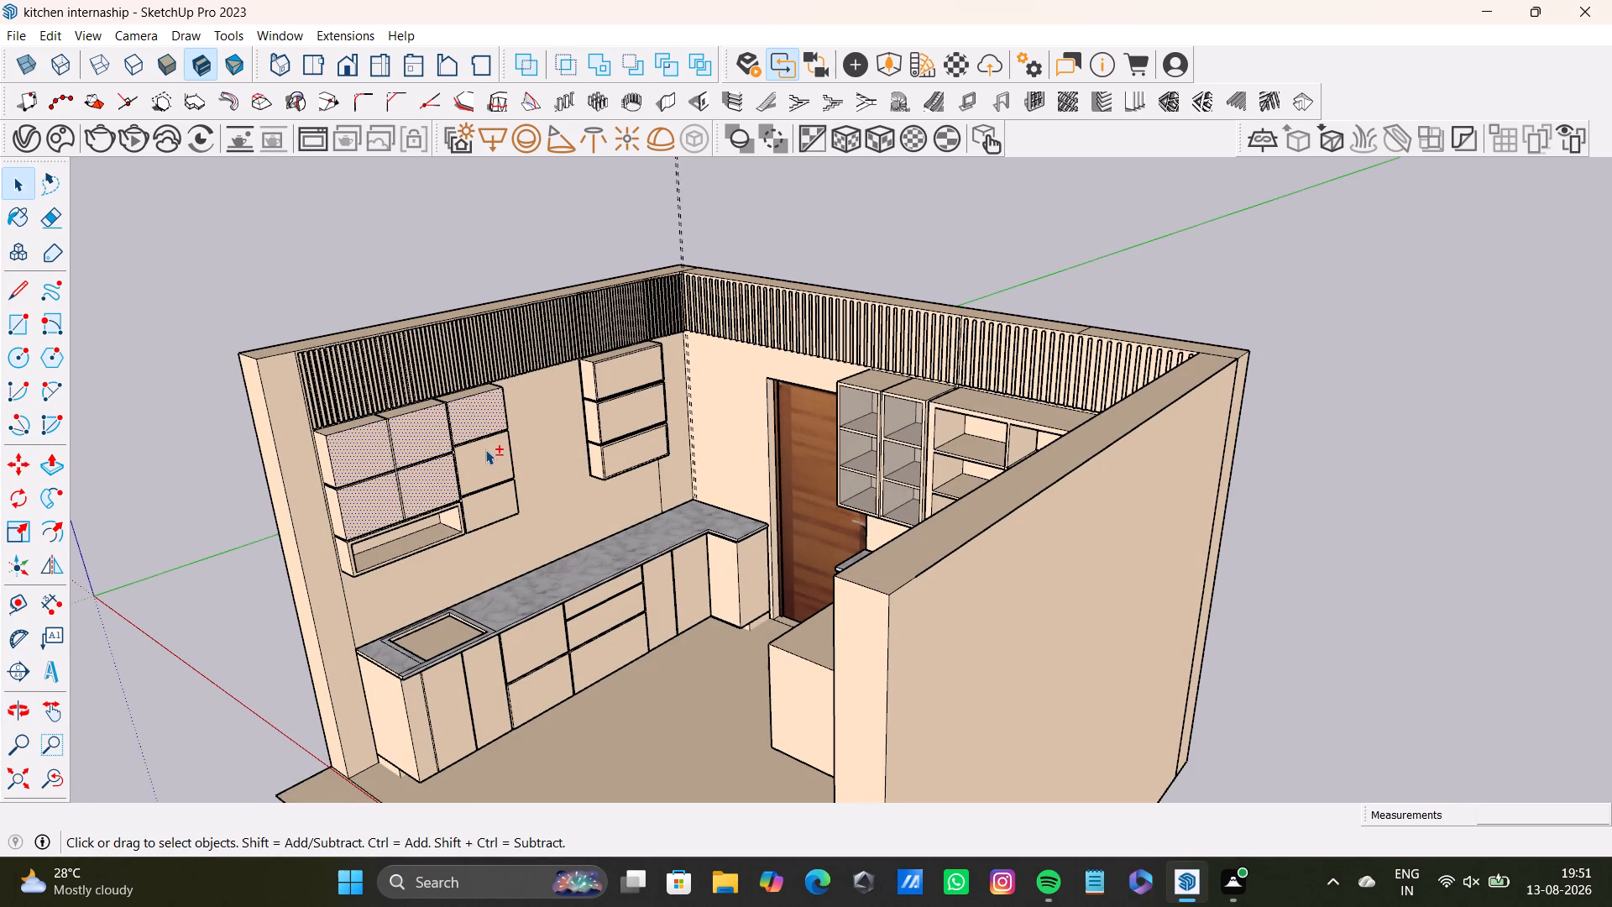
pyautogui.keyDown('shift'); pyautogui.click(485, 456); pyautogui.keyUp('shift')
pyautogui.keyDown('shift'); pyautogui.click(504, 502); pyautogui.keyUp('shift')
pyautogui.keyDown('shift'); pyautogui.click(618, 379); pyautogui.keyUp('shift')
pyautogui.keyDown('shift'); pyautogui.click(638, 416); pyautogui.keyUp('shift')
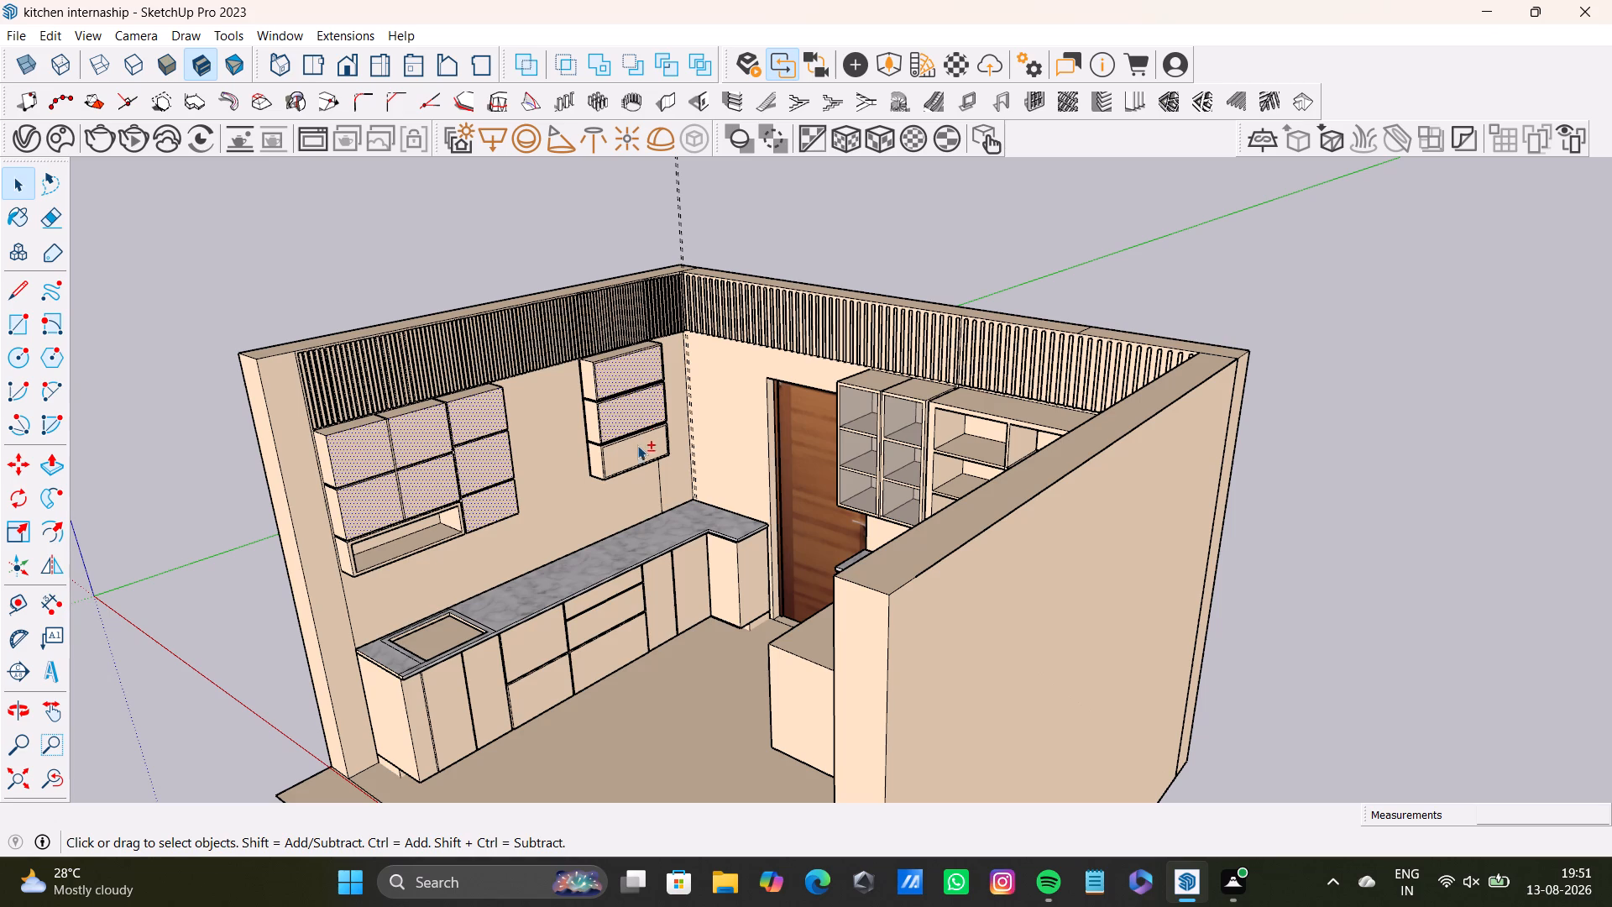
pyautogui.keyDown('shift'); pyautogui.click(637, 448); pyautogui.keyUp('shift')
pyautogui.moveTo(584, 580); pyautogui.dragTo(638, 600, button='middle')
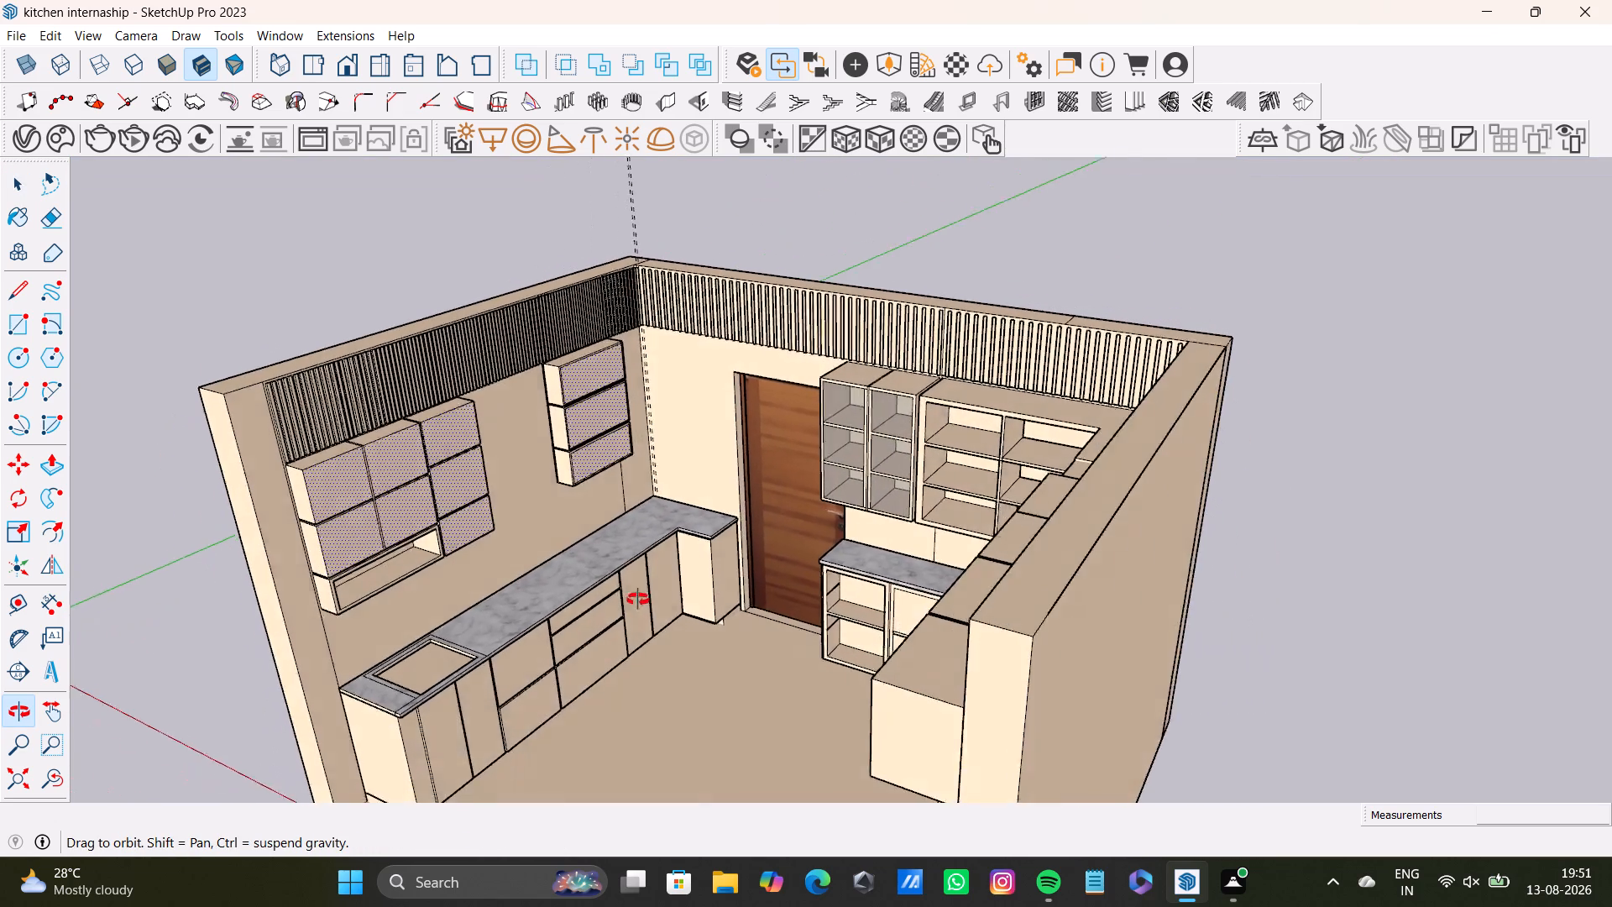
pyautogui.moveTo(638, 600); pyautogui.dragTo(626, 596, button='middle')
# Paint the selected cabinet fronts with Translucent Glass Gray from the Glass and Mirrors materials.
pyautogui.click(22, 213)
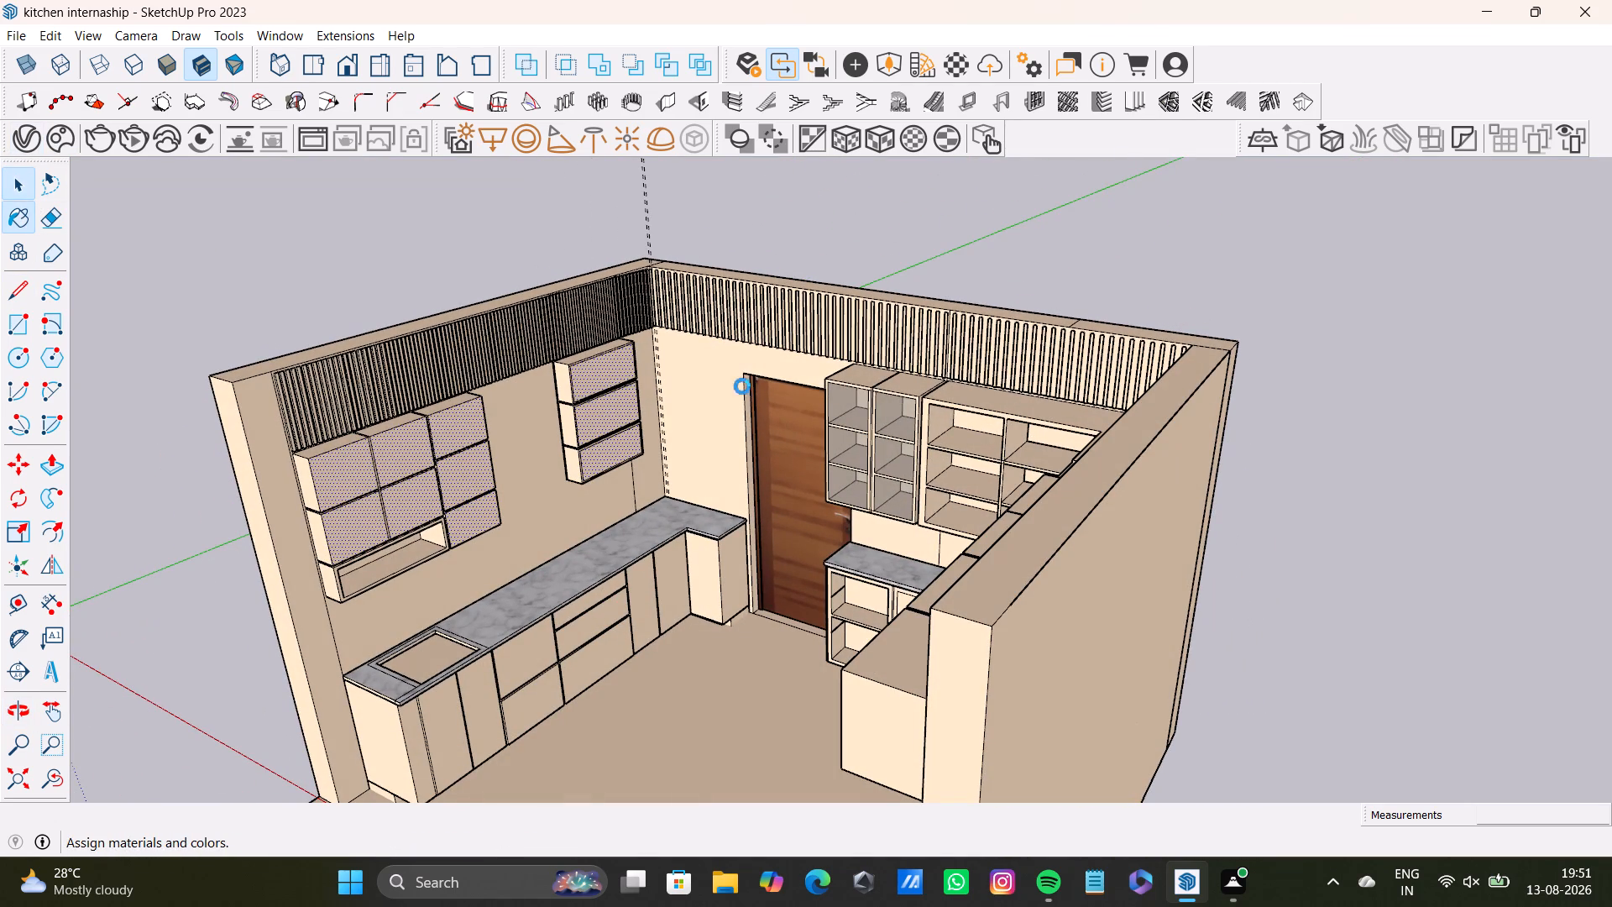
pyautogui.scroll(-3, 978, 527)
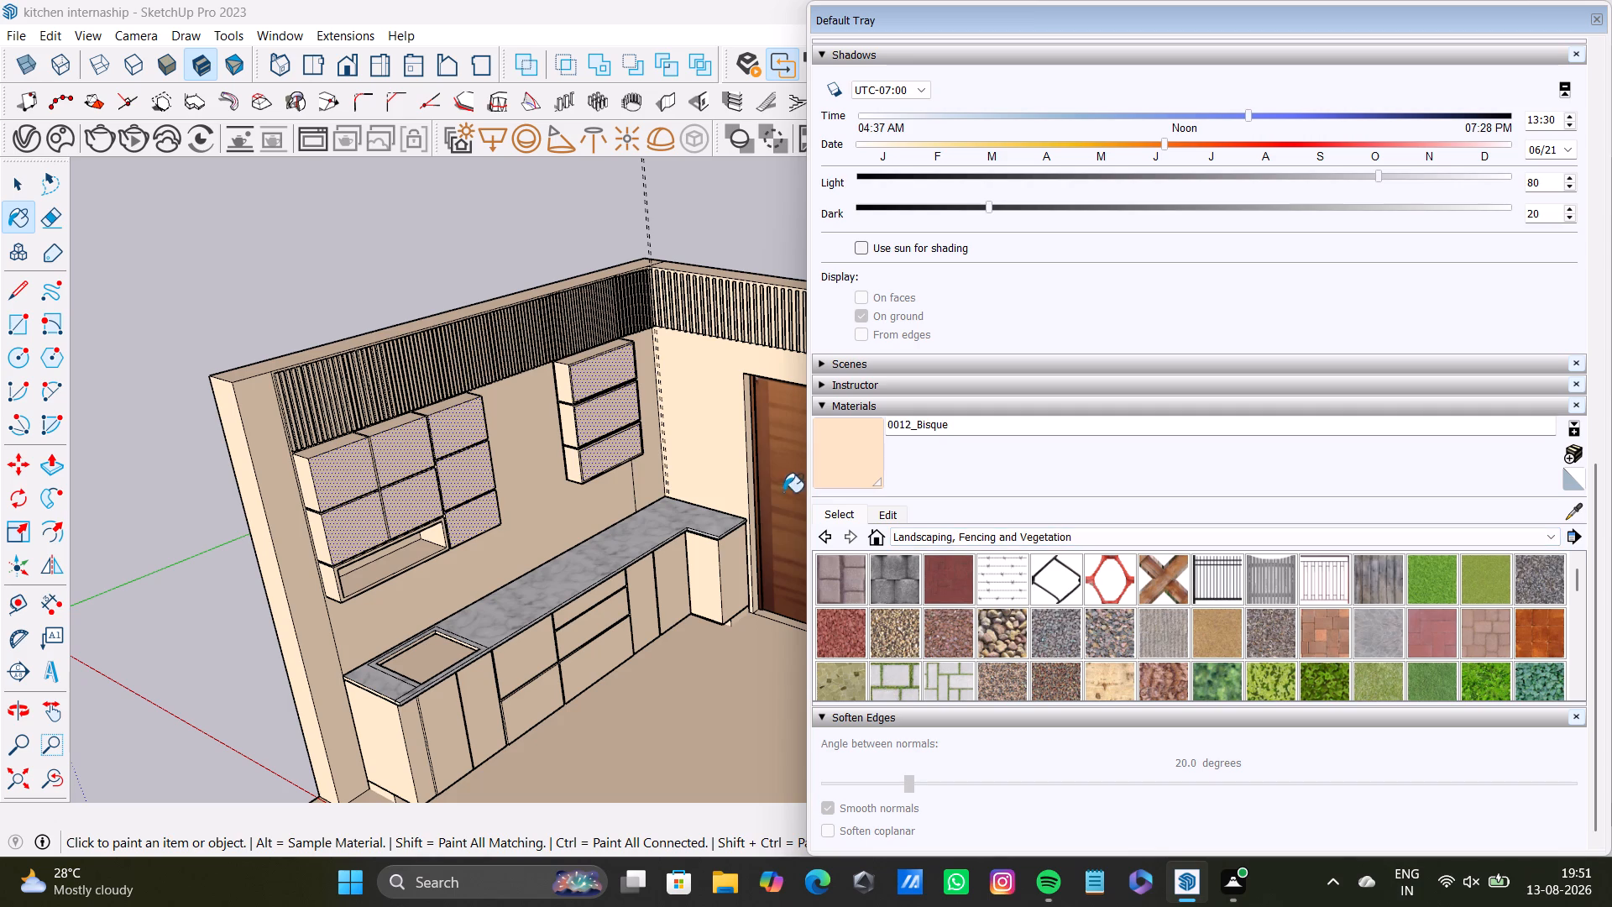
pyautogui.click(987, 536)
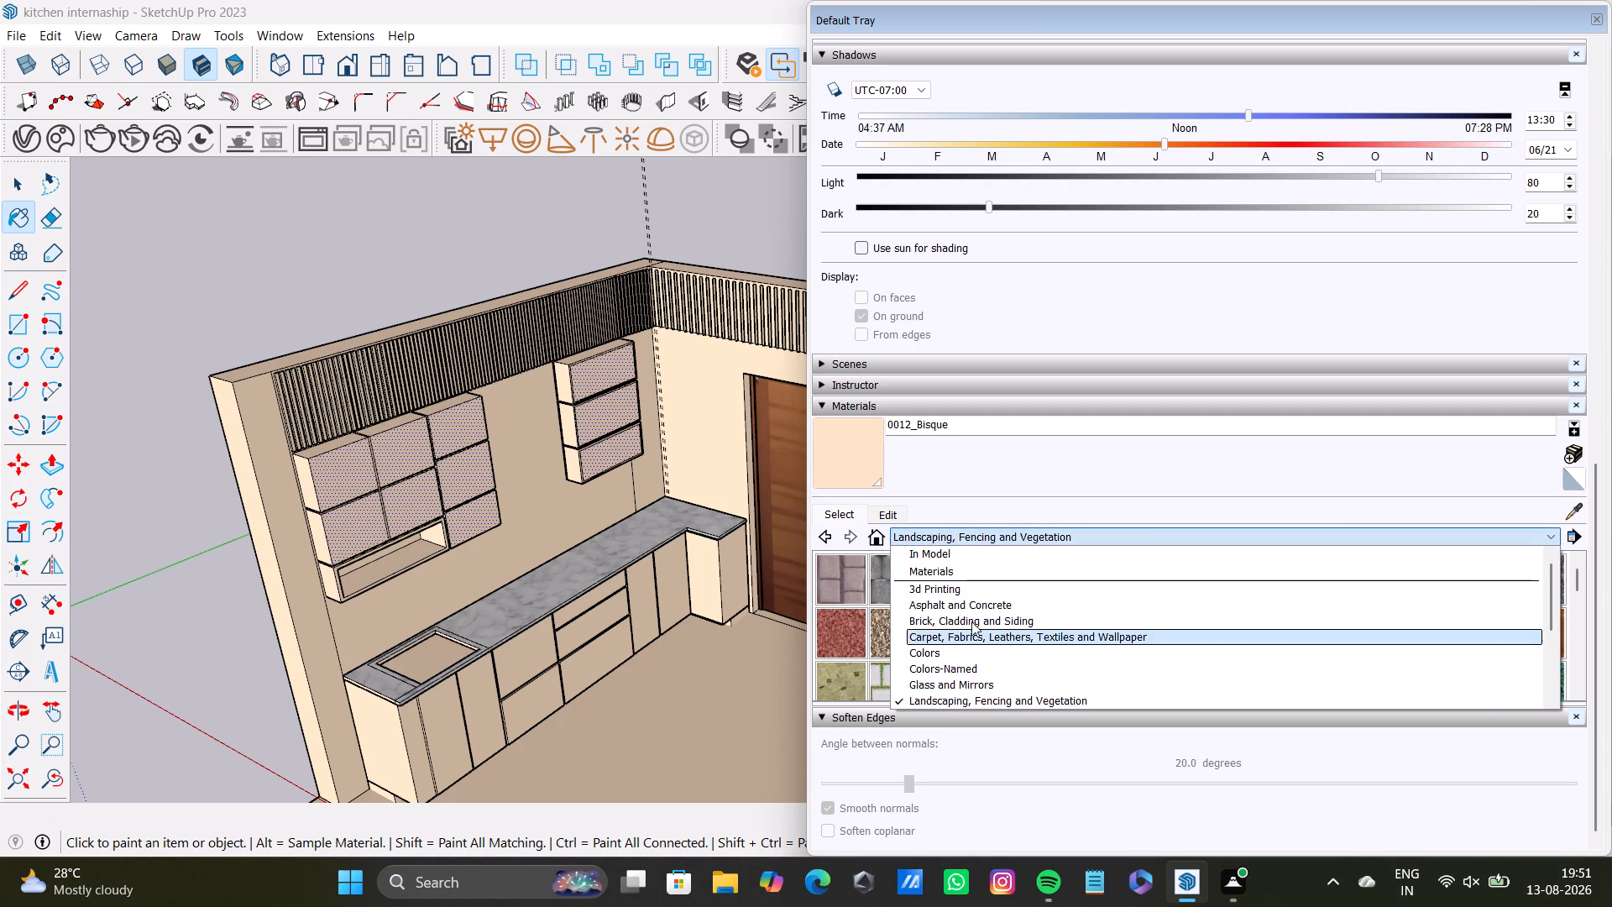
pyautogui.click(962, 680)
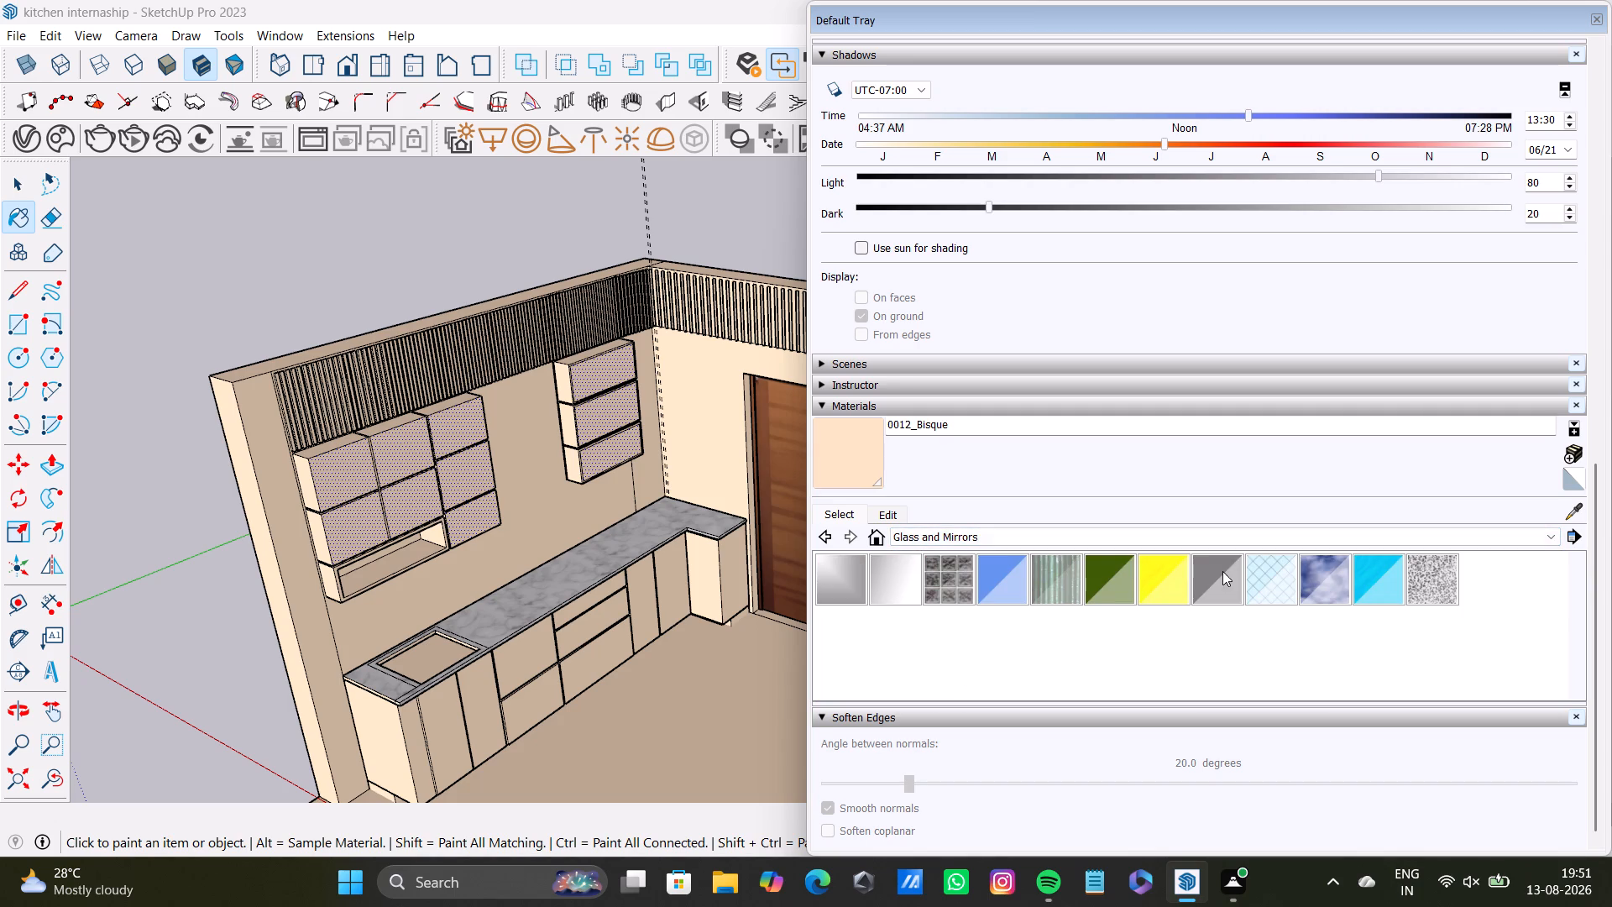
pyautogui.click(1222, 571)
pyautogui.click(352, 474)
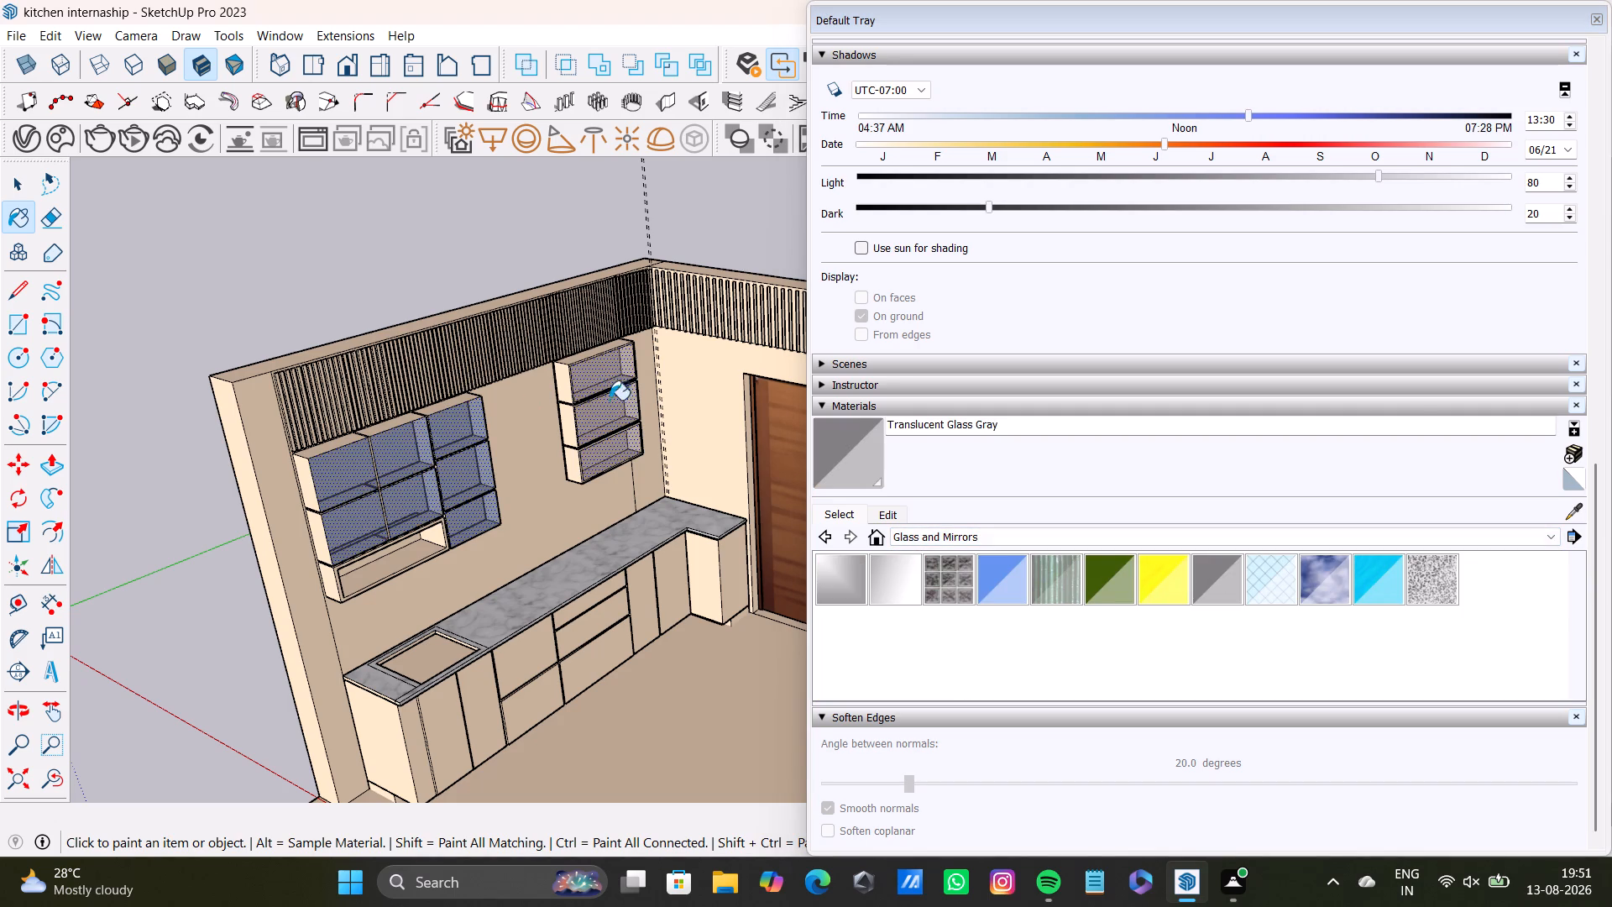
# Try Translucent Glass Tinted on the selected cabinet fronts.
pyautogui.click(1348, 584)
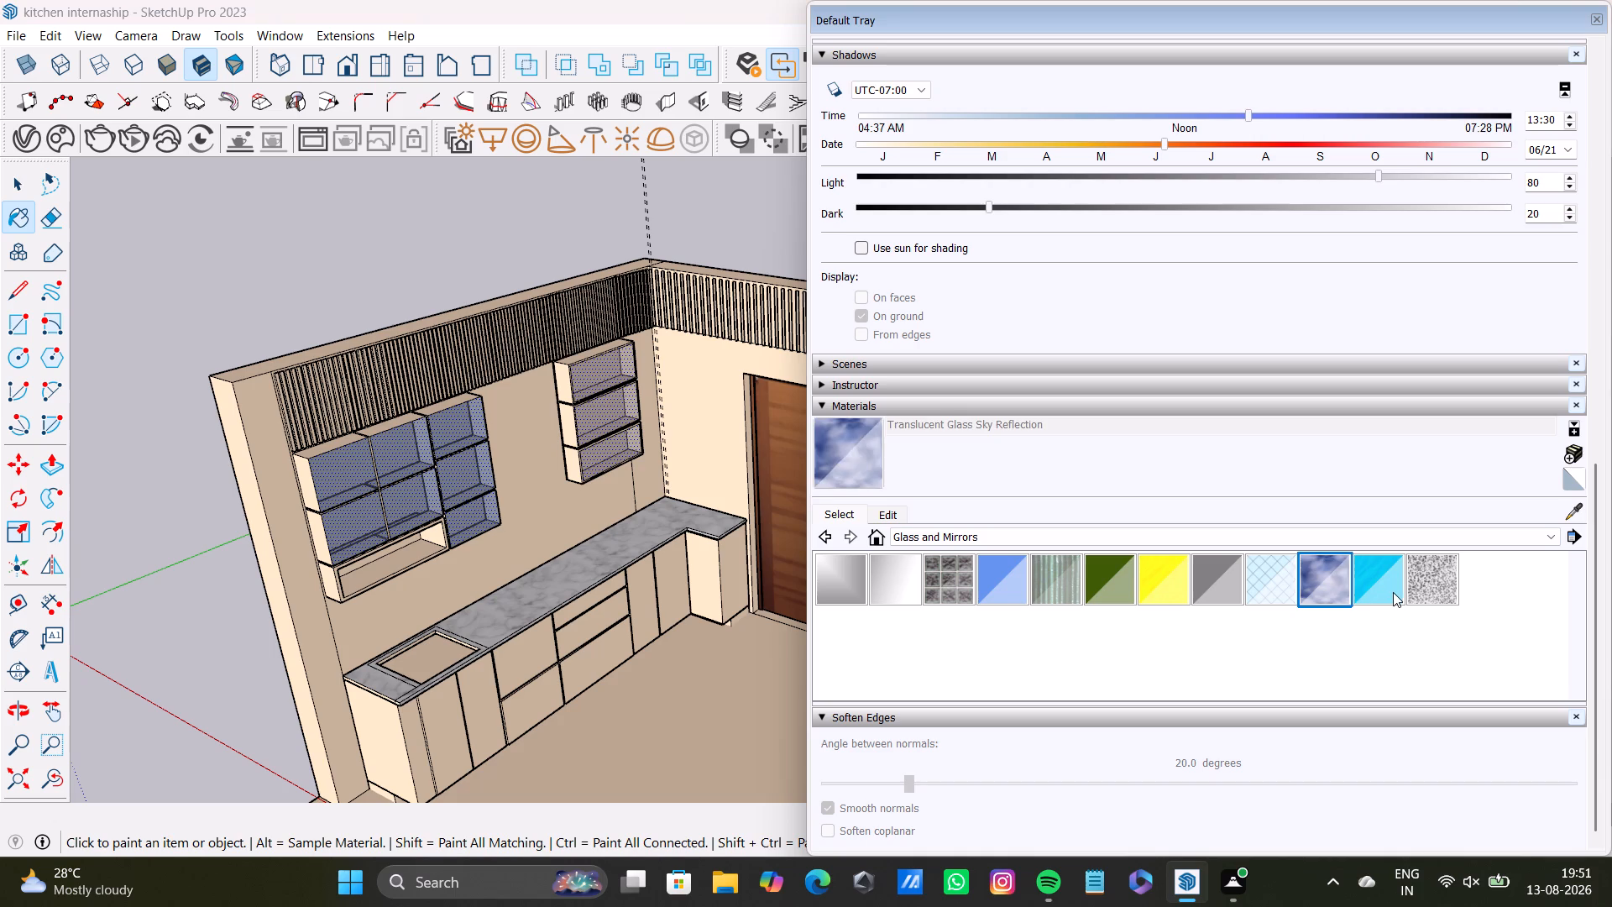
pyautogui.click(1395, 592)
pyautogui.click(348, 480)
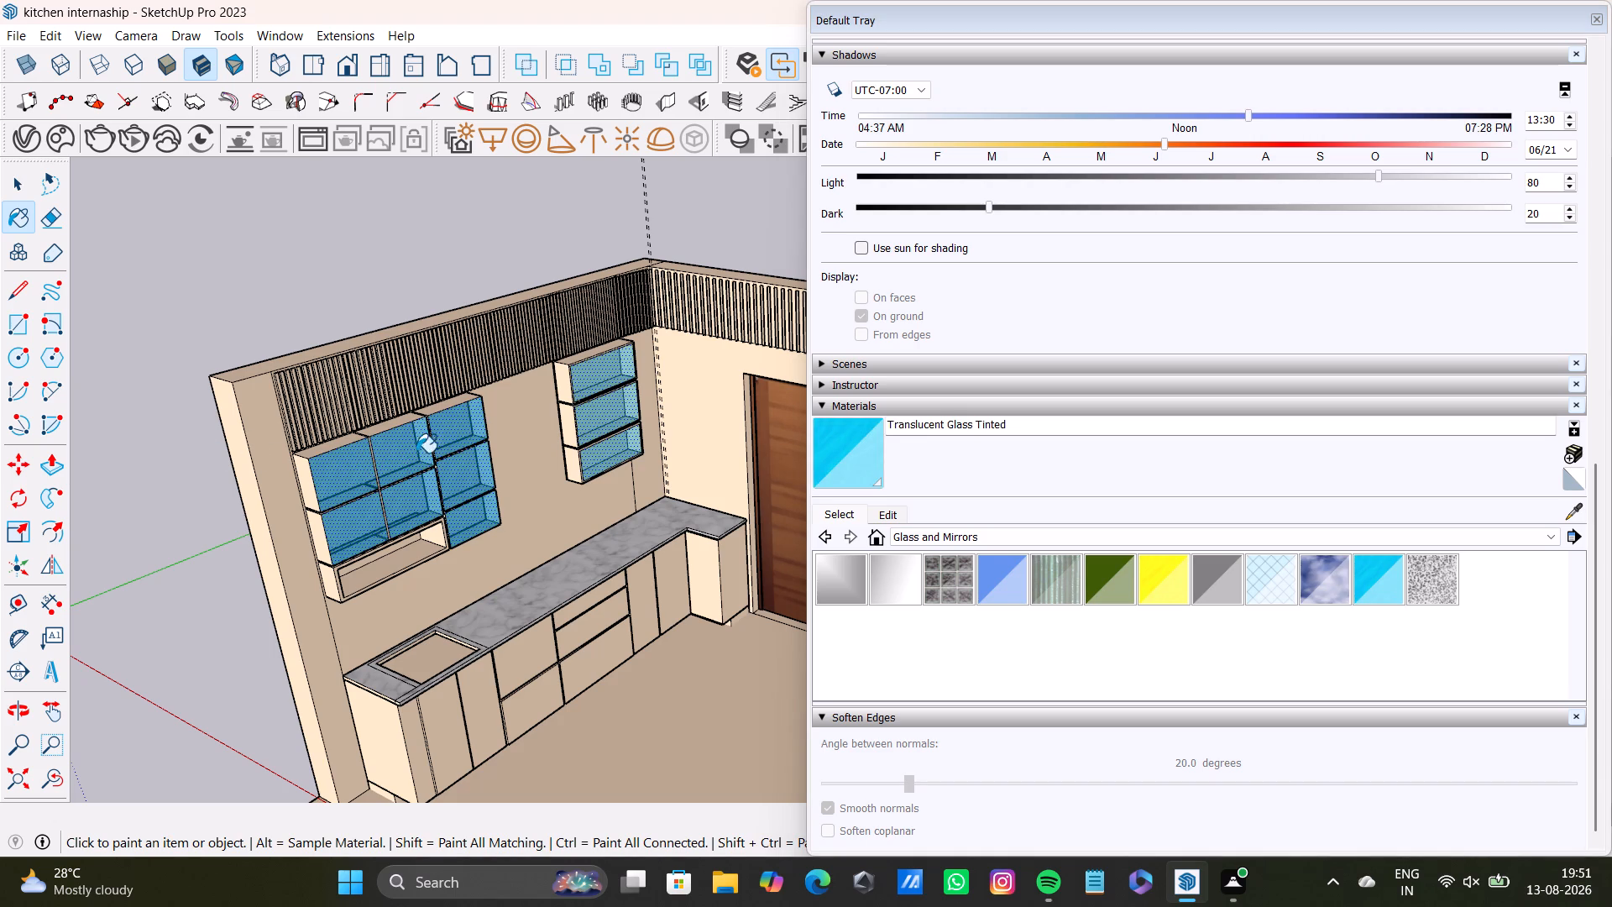
# Paint the selected wall cabinet fronts with the Mirror 02 material.
pyautogui.click(893, 585)
pyautogui.click(576, 380)
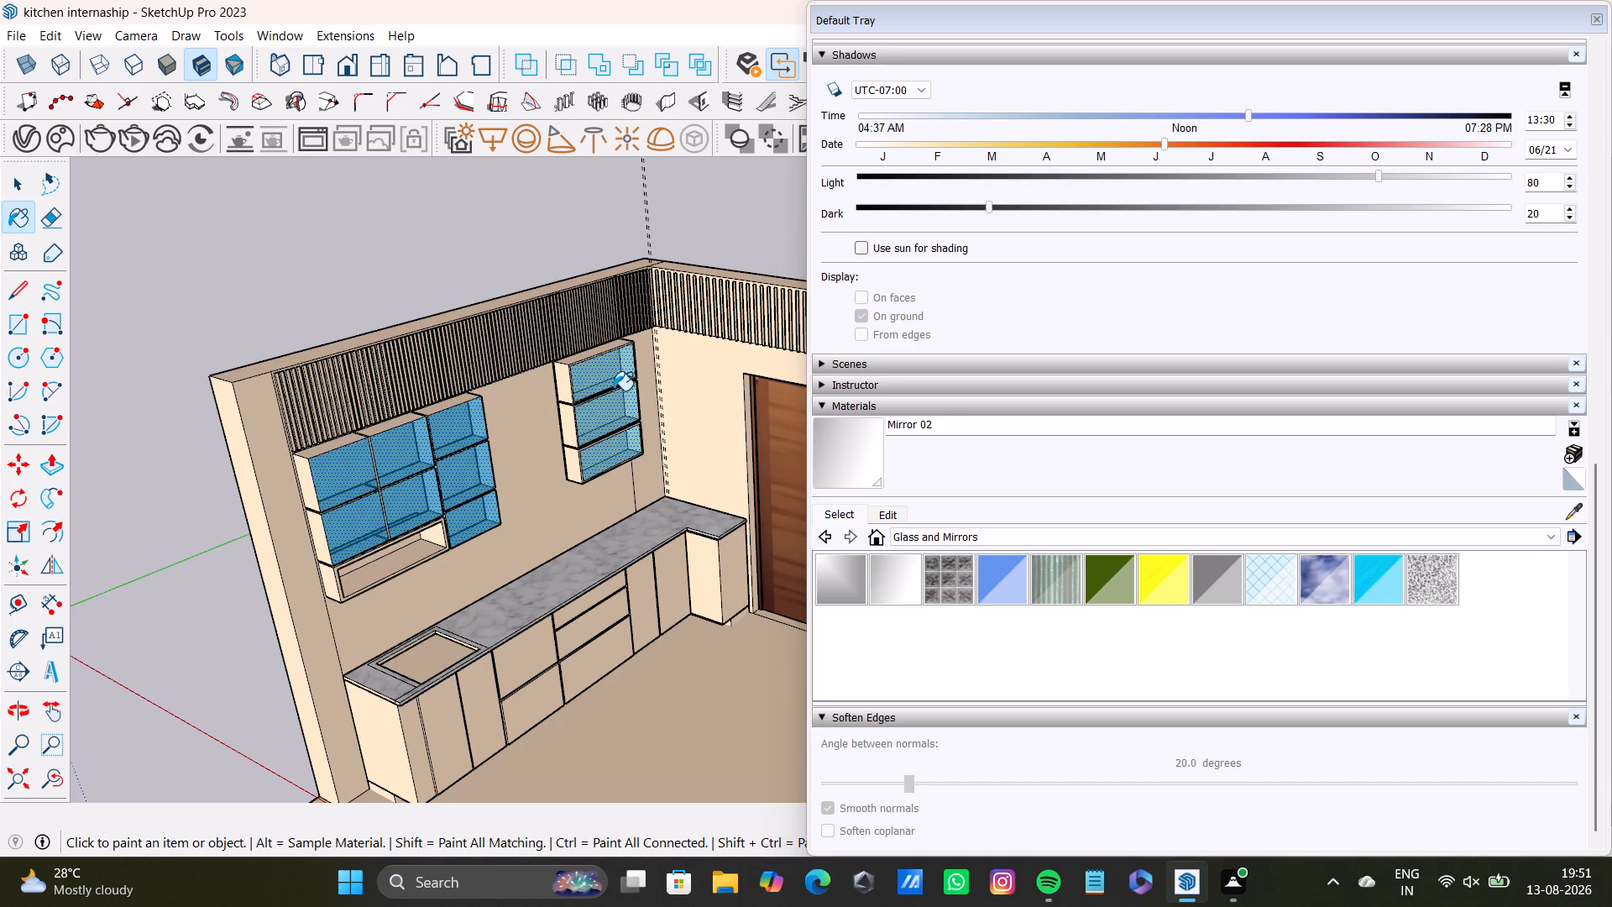
pyautogui.moveTo(482, 557); pyautogui.dragTo(316, 467, button='middle')
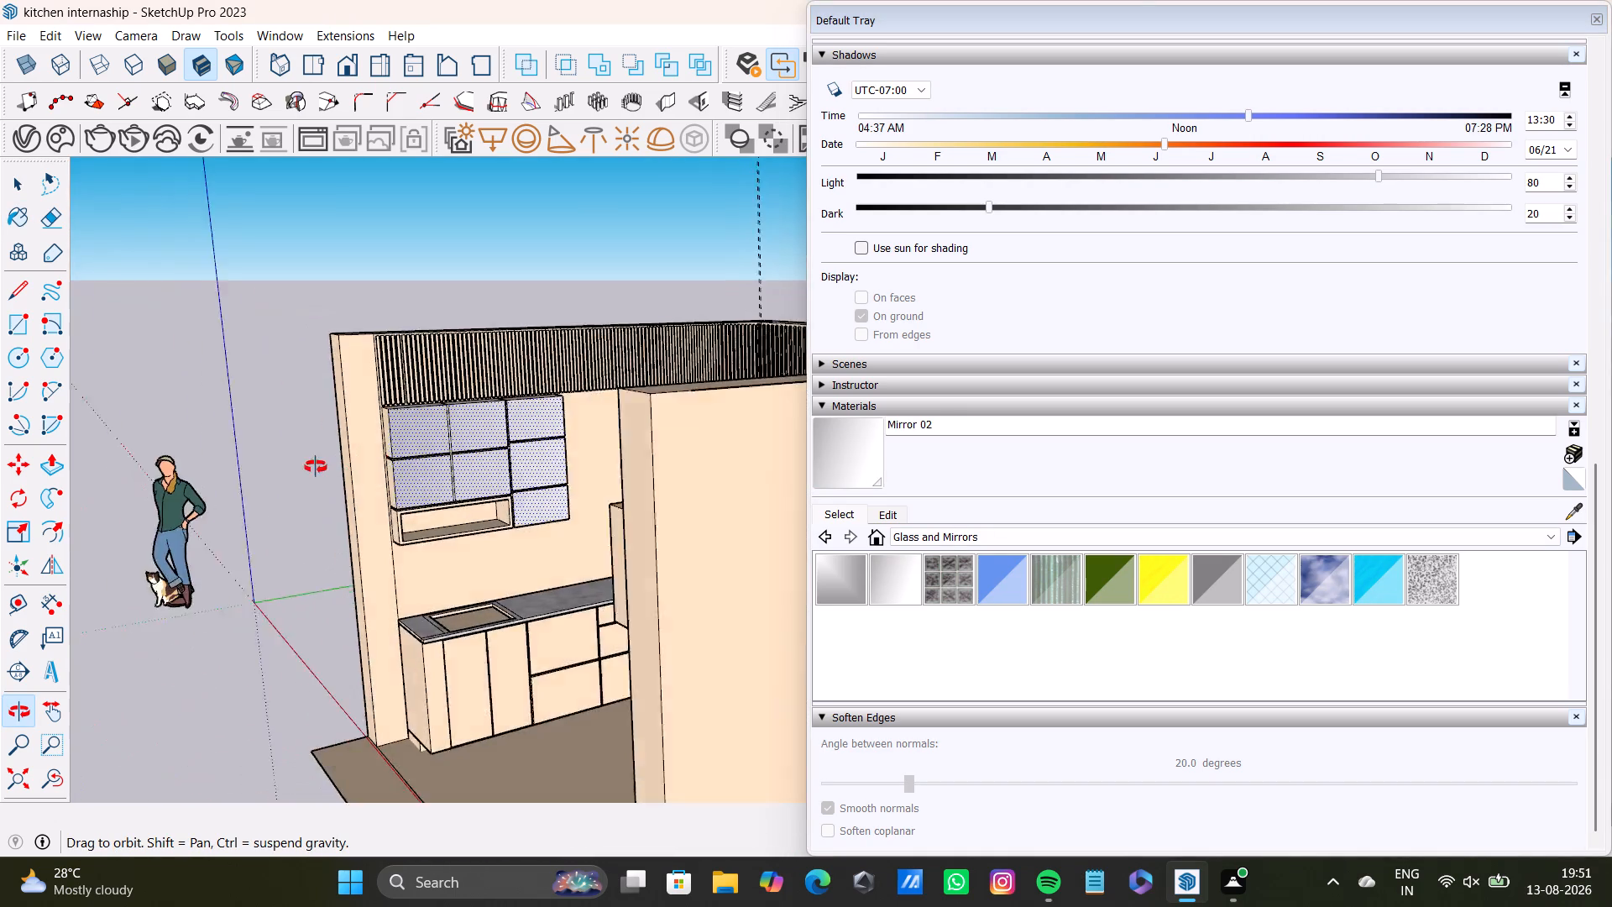
pyautogui.moveTo(316, 467); pyautogui.dragTo(307, 629, button='middle')
# Move and narrow the Default Tray to uncover the kitchen model, and clear the cabinet front selection.
pyautogui.moveTo(1466, 20); pyautogui.dragTo(1447, 84)
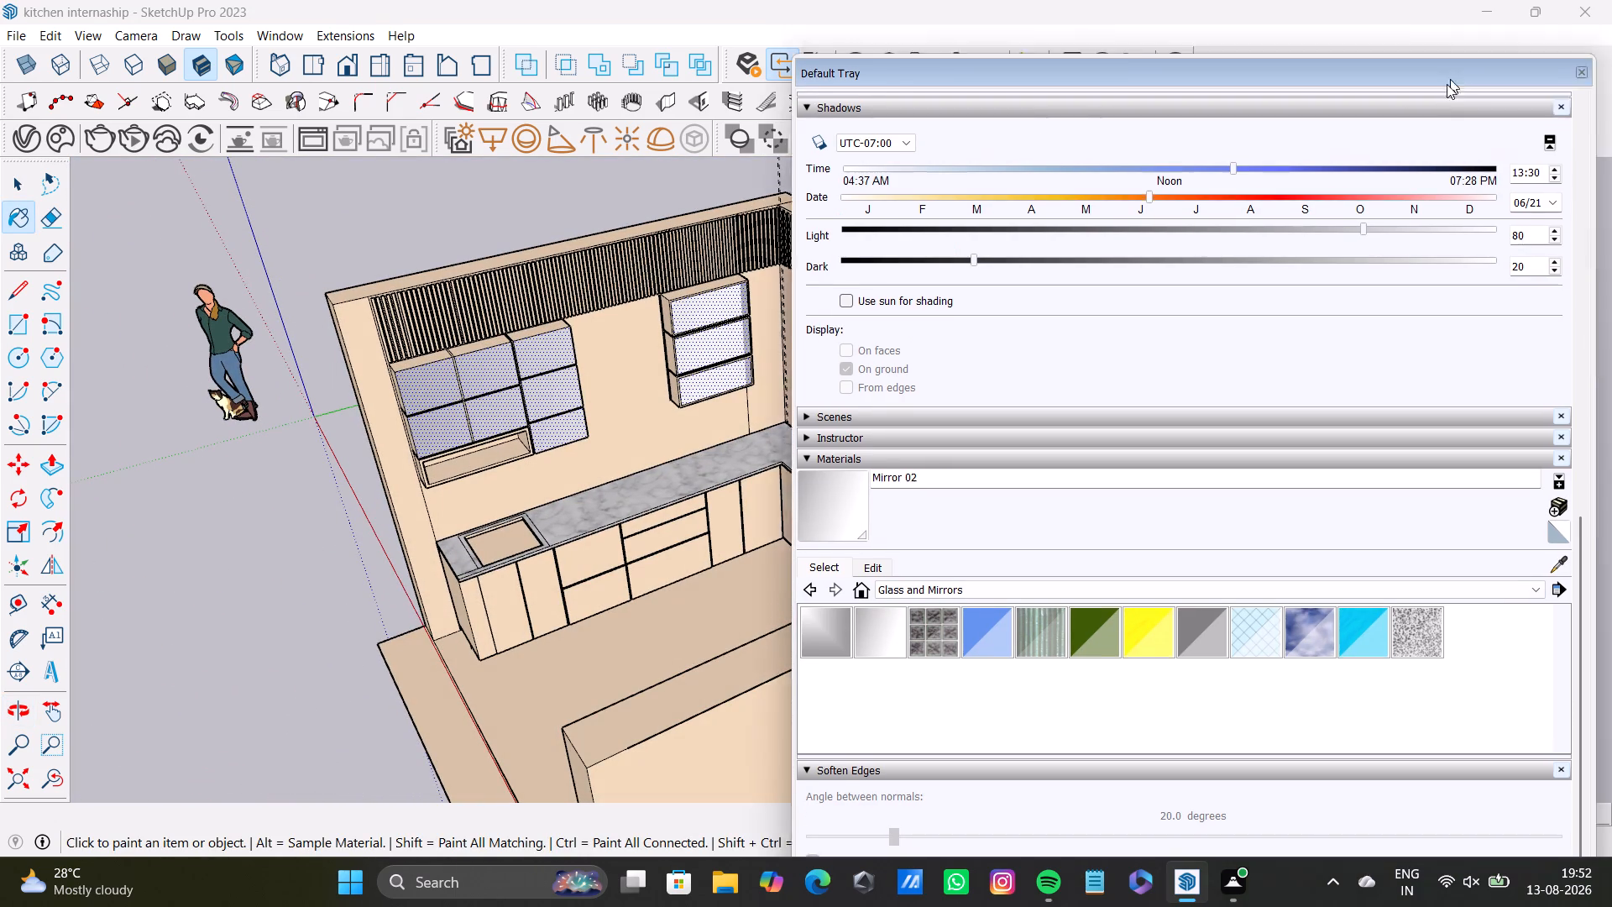
pyautogui.moveTo(1447, 84); pyautogui.dragTo(1457, 103)
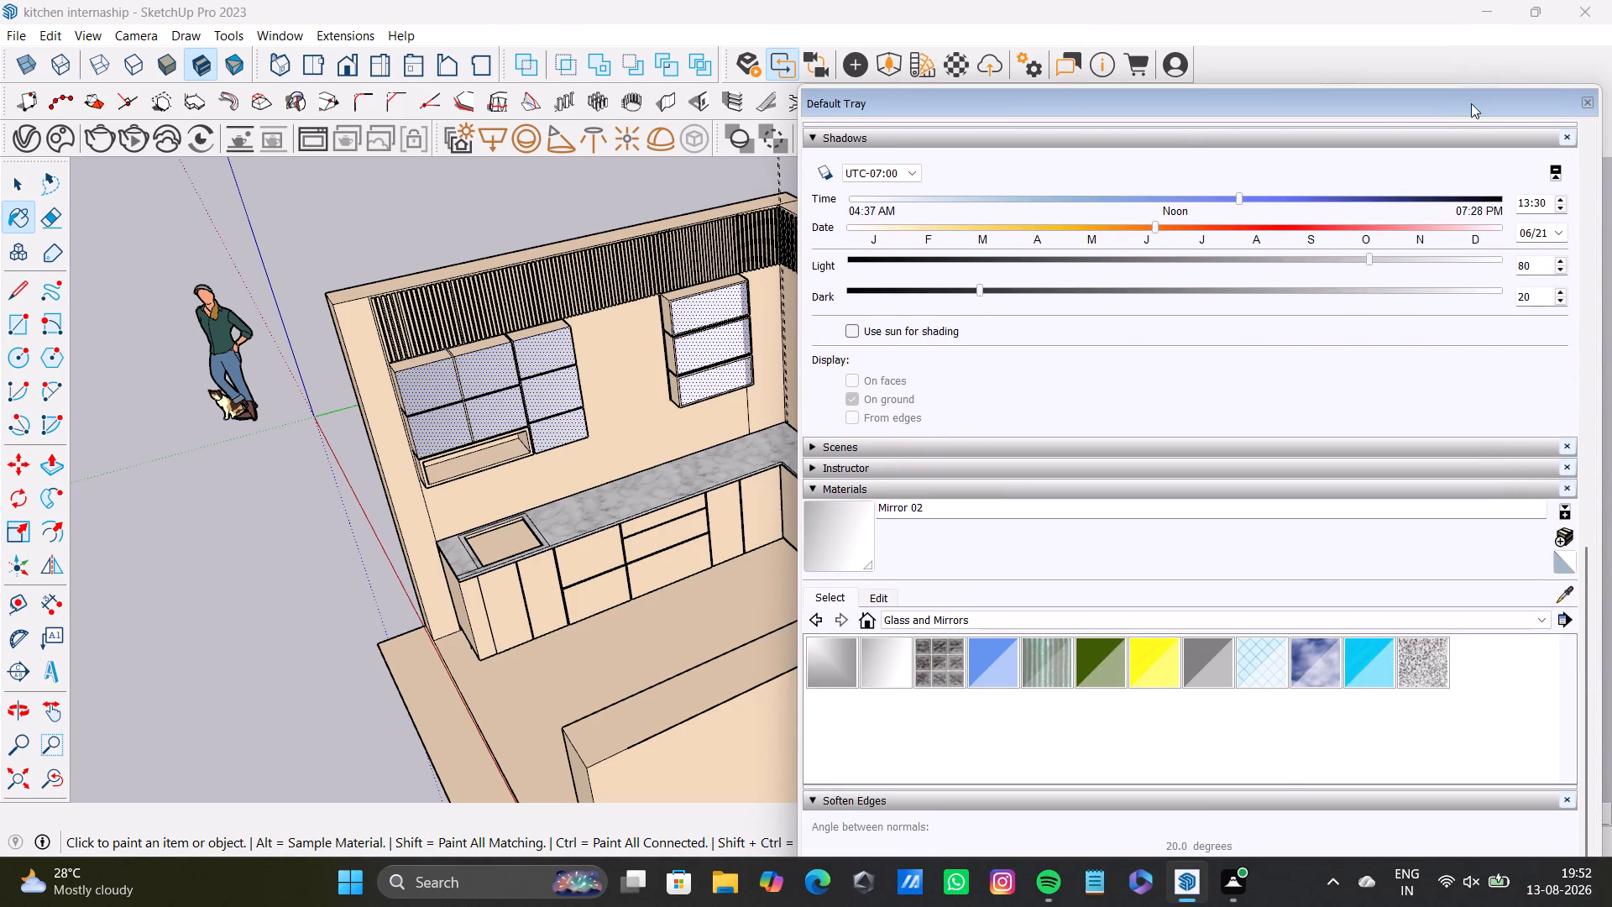
pyautogui.moveTo(799, 410); pyautogui.dragTo(1184, 366)
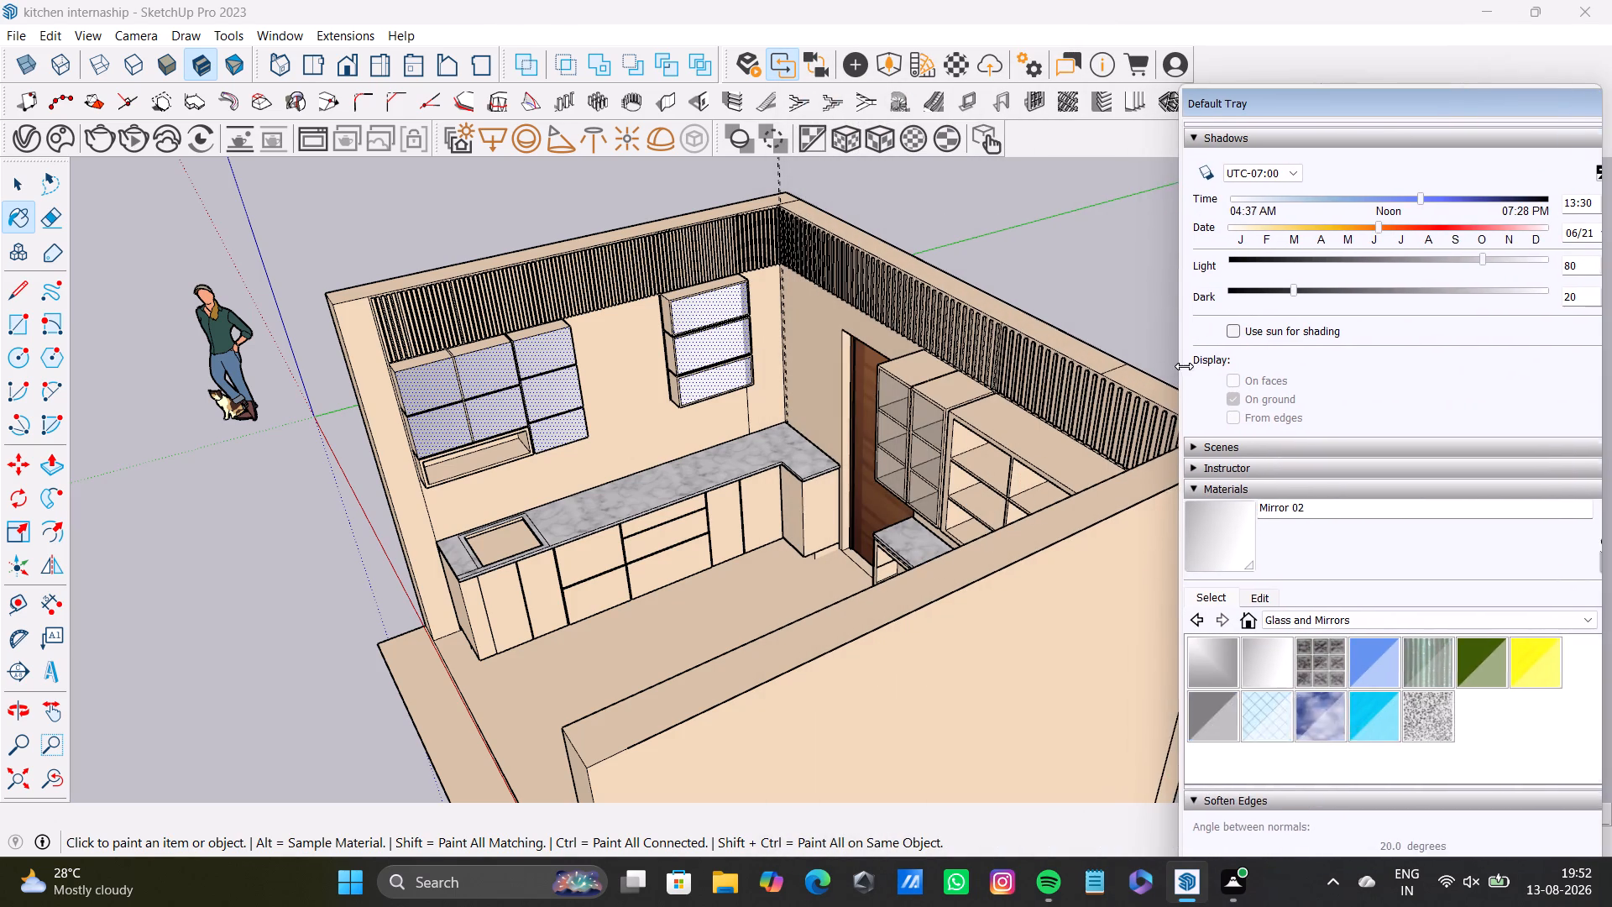
pyautogui.moveTo(1184, 366); pyautogui.dragTo(1239, 368)
pyautogui.moveTo(901, 448); pyautogui.dragTo(1110, 419, button='middle')
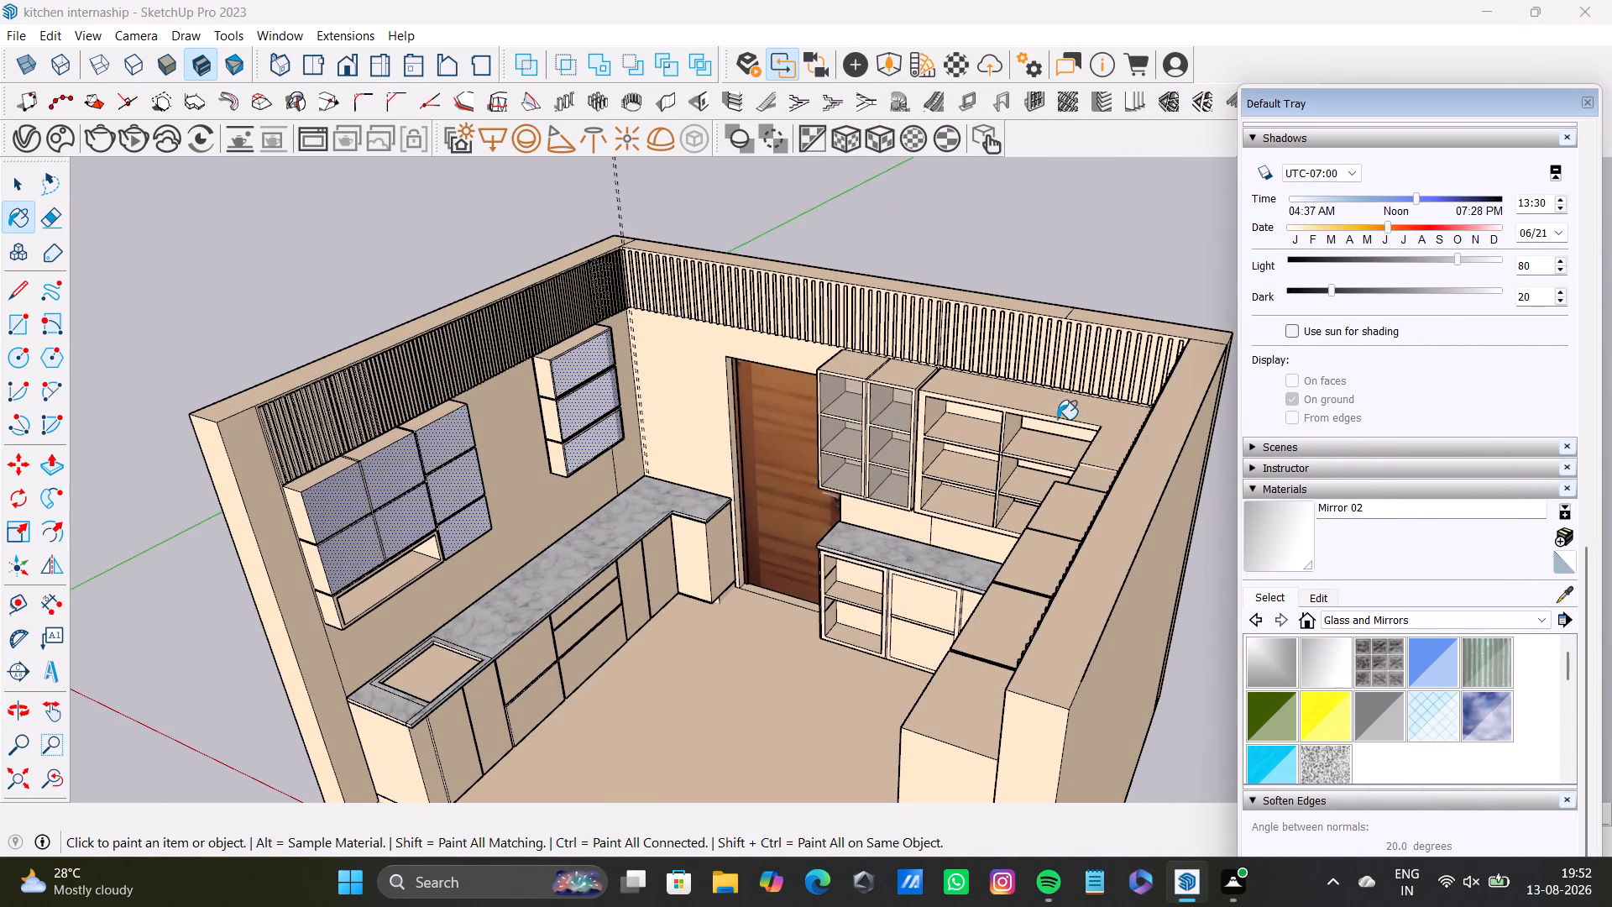
pyautogui.press('space')
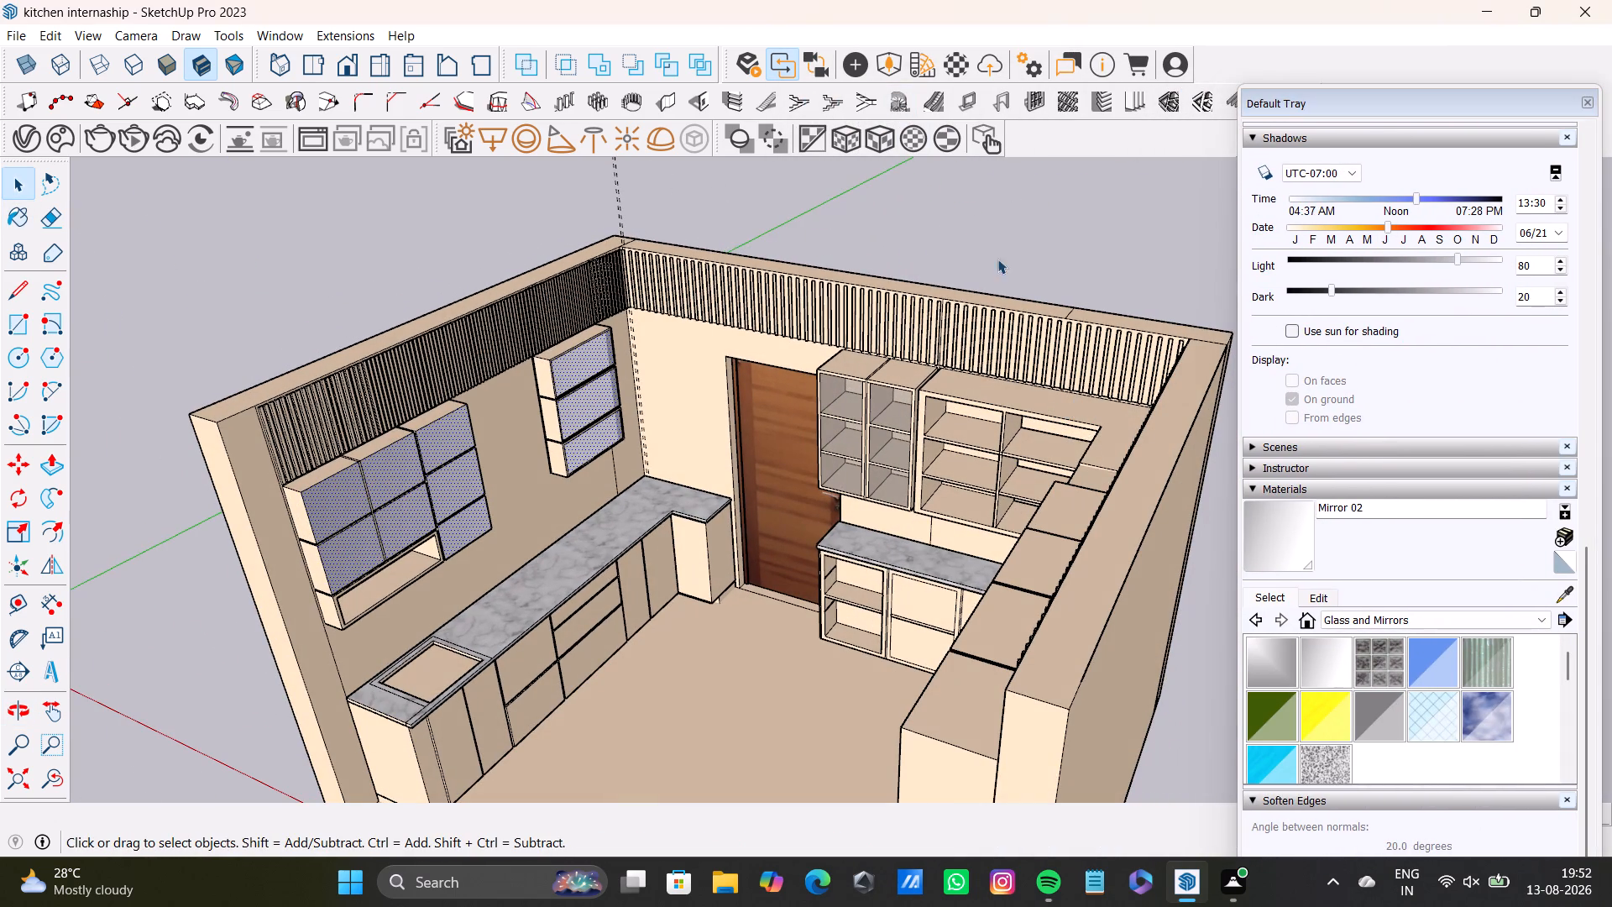
pyautogui.click(1037, 216)
# Inspect the mirrored wall cabinet fronts above the marble sink counter from several angles, up close and from afar.
pyautogui.moveTo(622, 469); pyautogui.dragTo(351, 548, button='middle')
pyautogui.scroll(9, 559, 370)
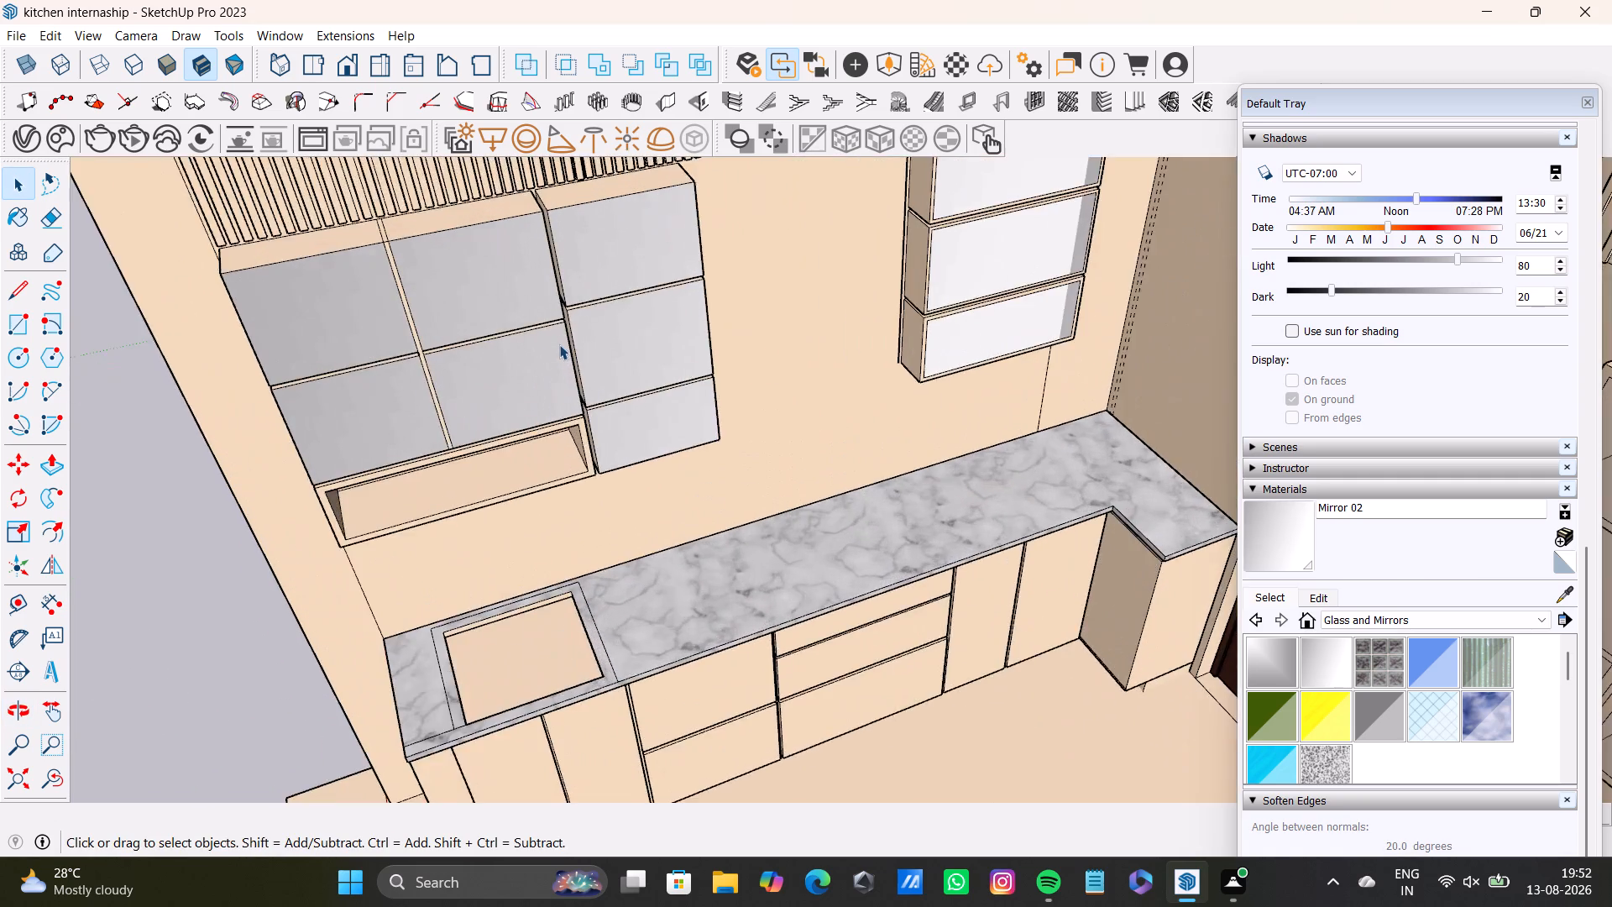
pyautogui.moveTo(559, 344); pyautogui.dragTo(869, 354, button='middle')
pyautogui.moveTo(826, 364); pyautogui.dragTo(814, 398, button='middle')
pyautogui.moveTo(827, 371); pyautogui.dragTo(817, 409, button='middle')
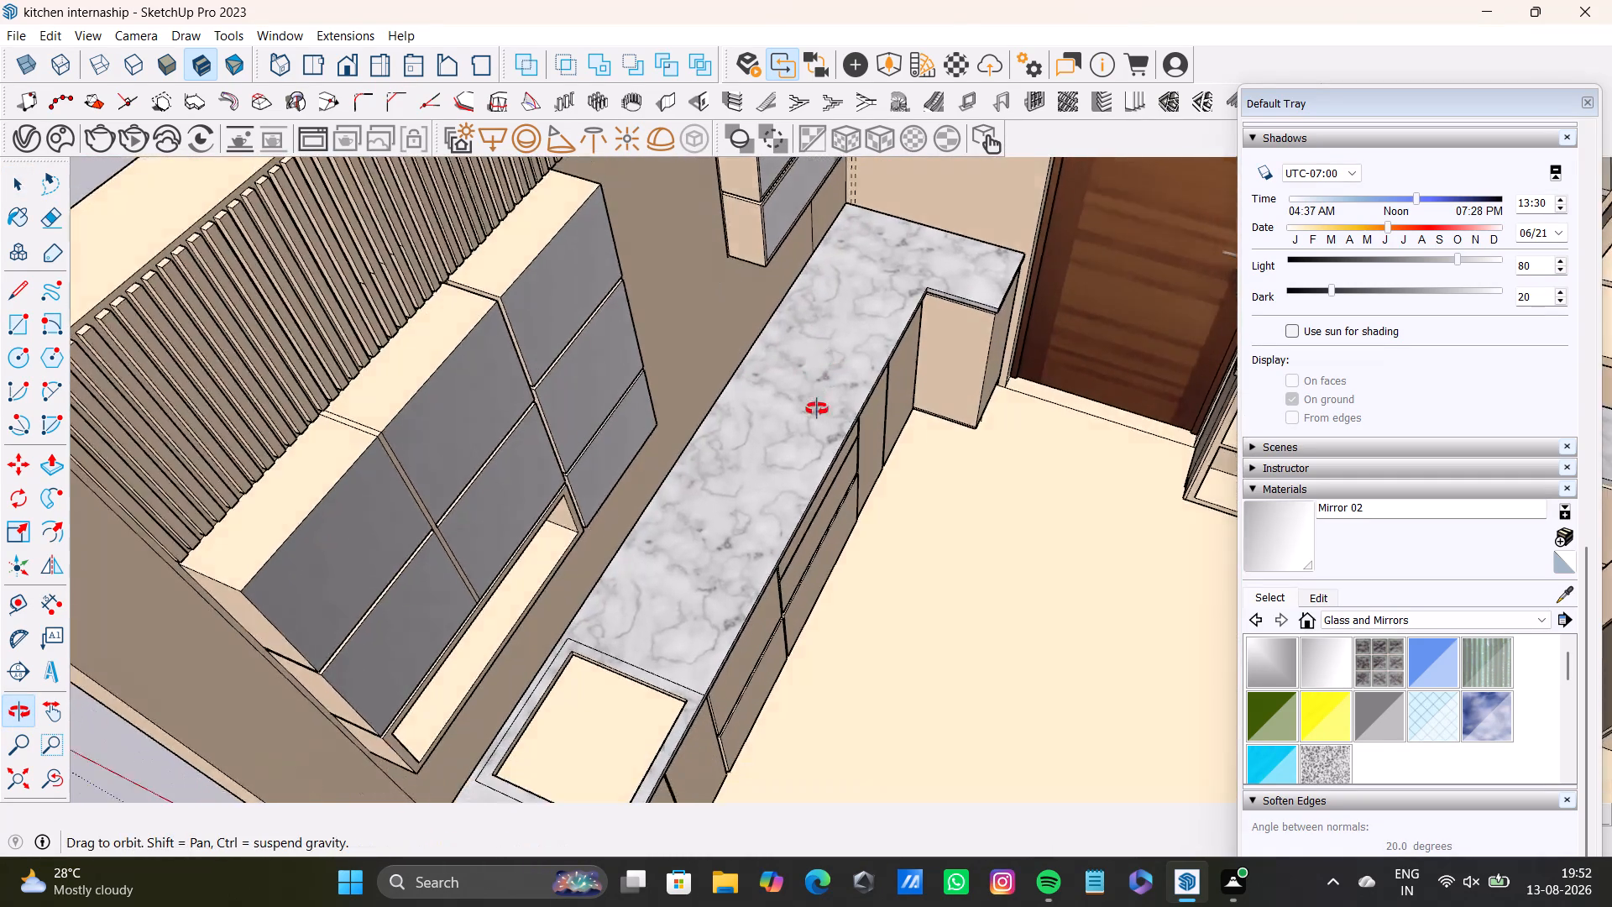
pyautogui.moveTo(817, 409); pyautogui.dragTo(798, 256, button='middle')
pyautogui.keyDown('shift'); pyautogui.moveTo(809, 245); pyautogui.dragTo(765, 531, button='middle'); pyautogui.keyUp('shift')
pyautogui.scroll(3, 818, 426)
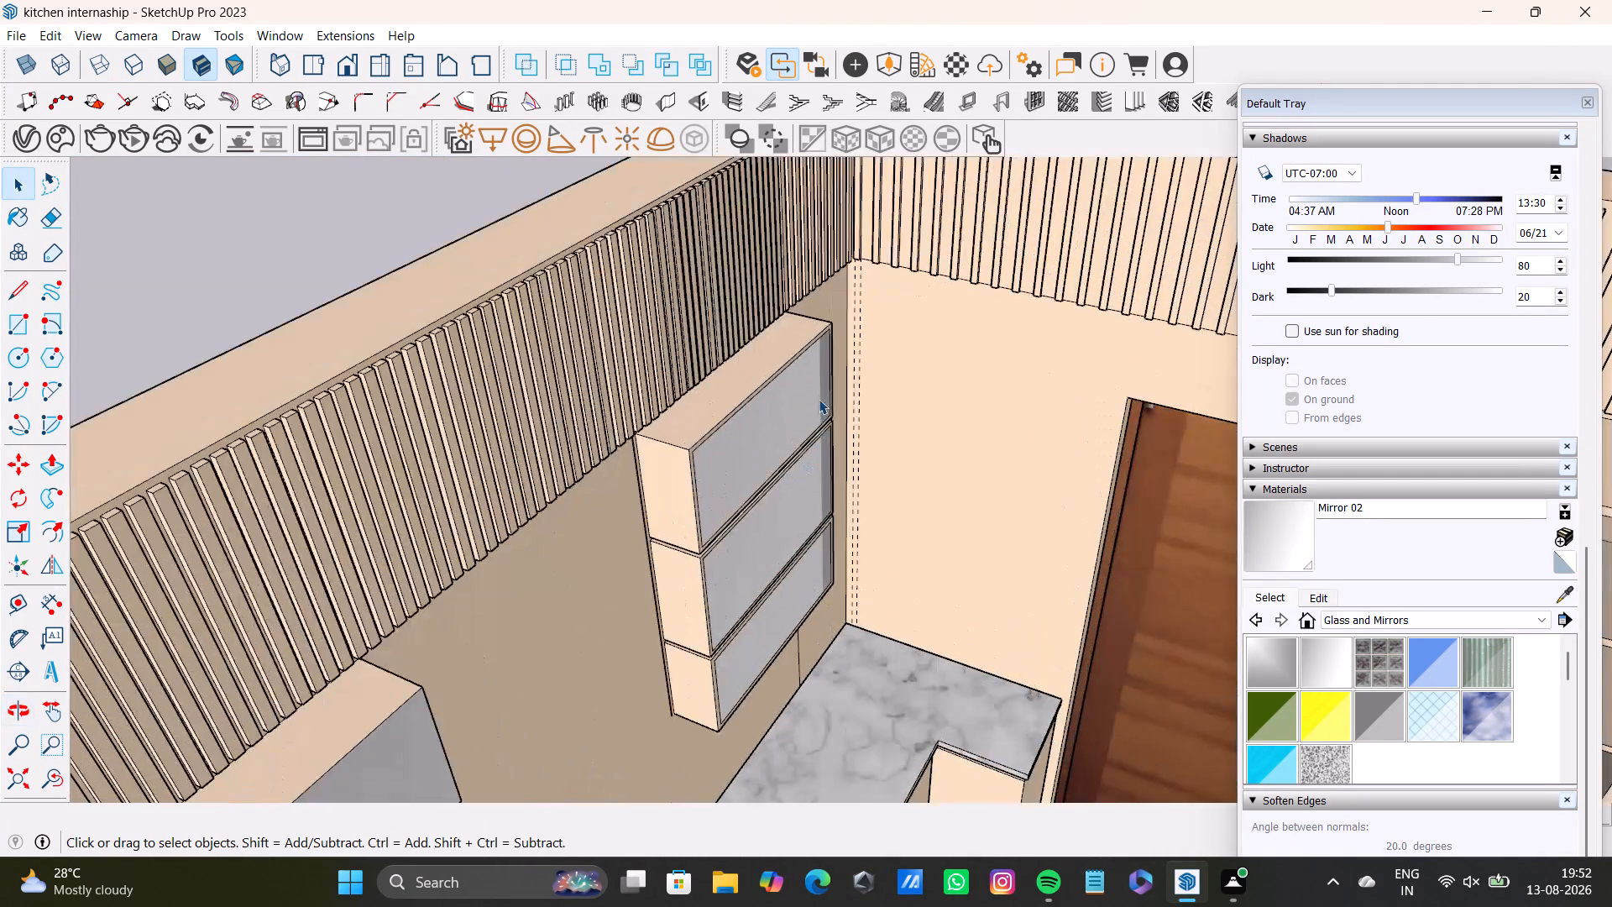
pyautogui.scroll(2, 819, 399)
pyautogui.scroll(-8, 819, 399)
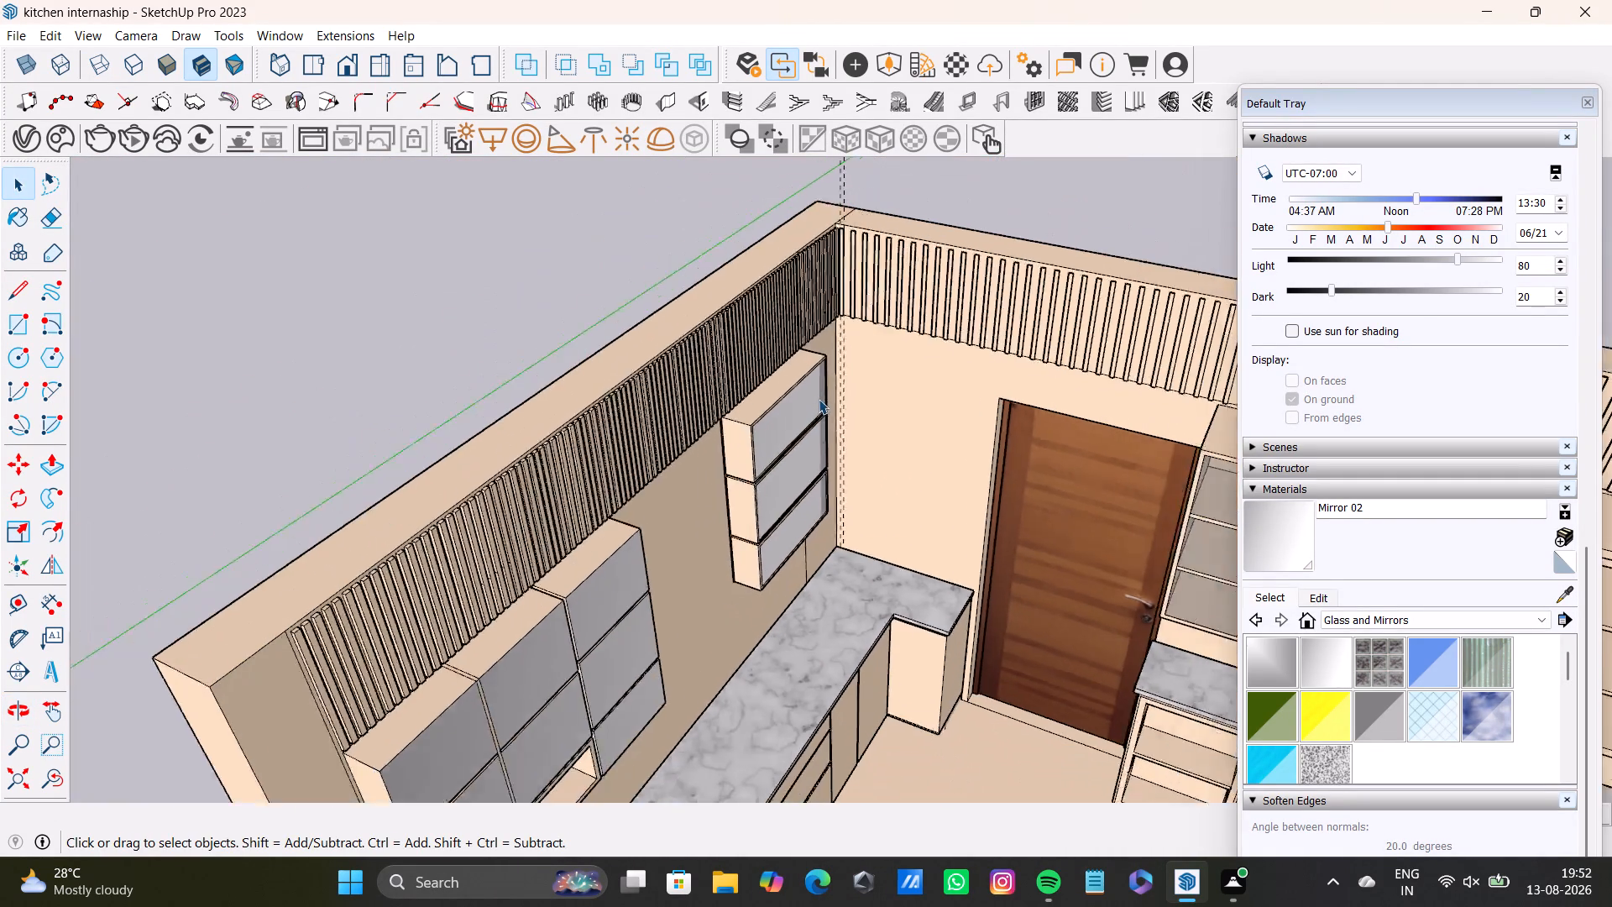
pyautogui.scroll(-4, 819, 399)
pyautogui.moveTo(834, 402); pyautogui.dragTo(909, 297, button='middle')
pyautogui.scroll(2, 1010, 553)
pyautogui.moveTo(964, 511); pyautogui.dragTo(673, 578, button='middle')
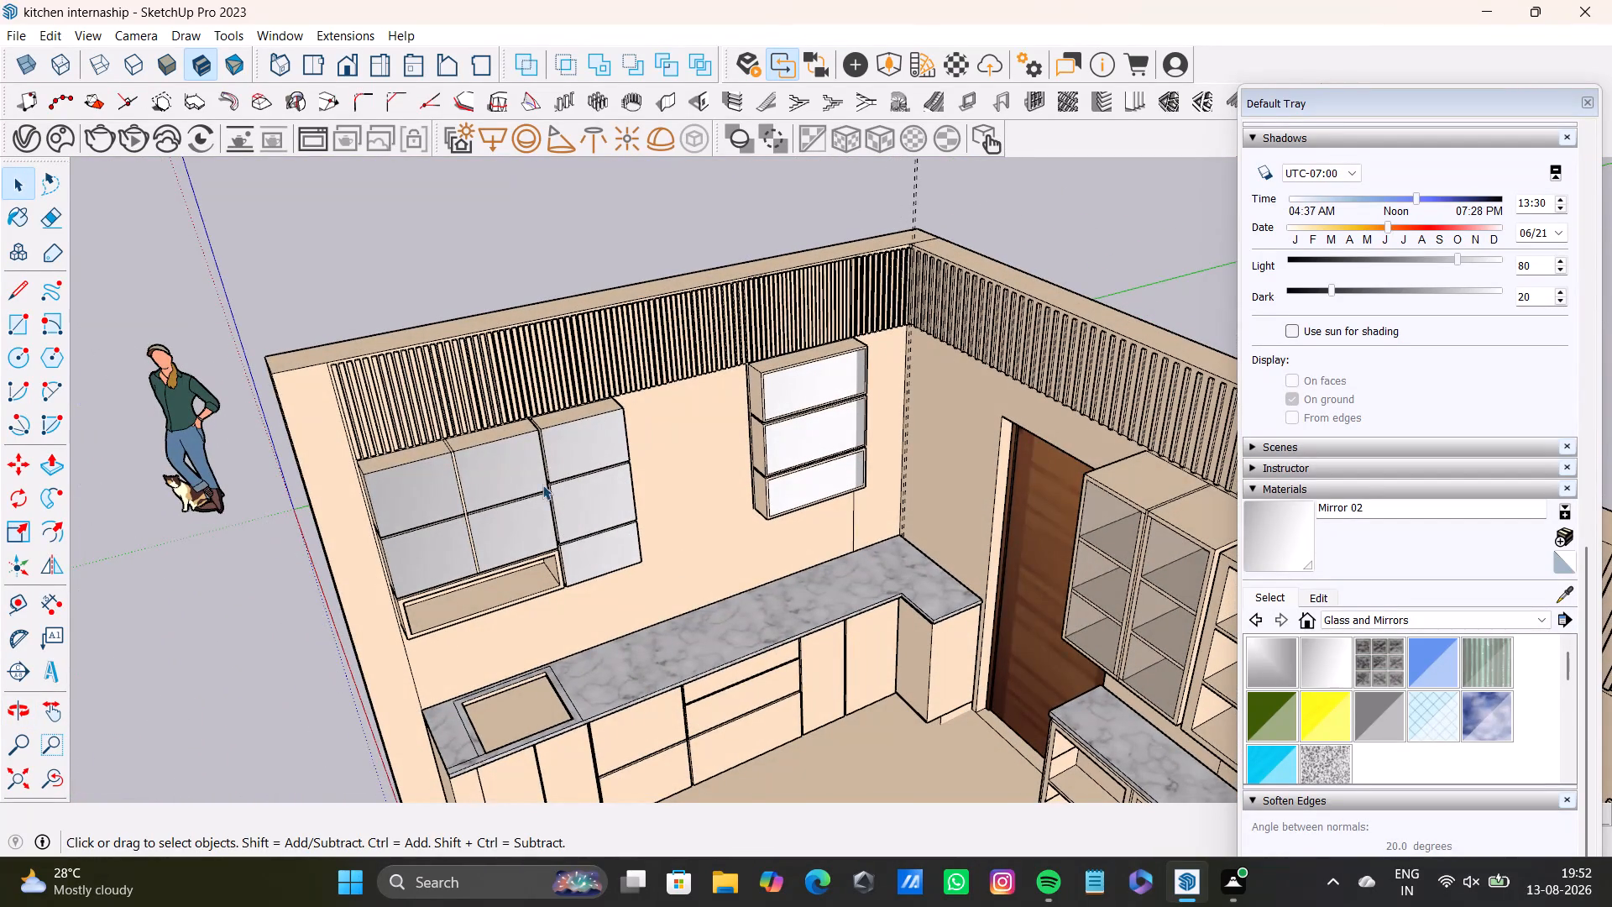
pyautogui.scroll(15, 617, 442)
pyautogui.moveTo(507, 413); pyautogui.dragTo(505, 412, button='middle')
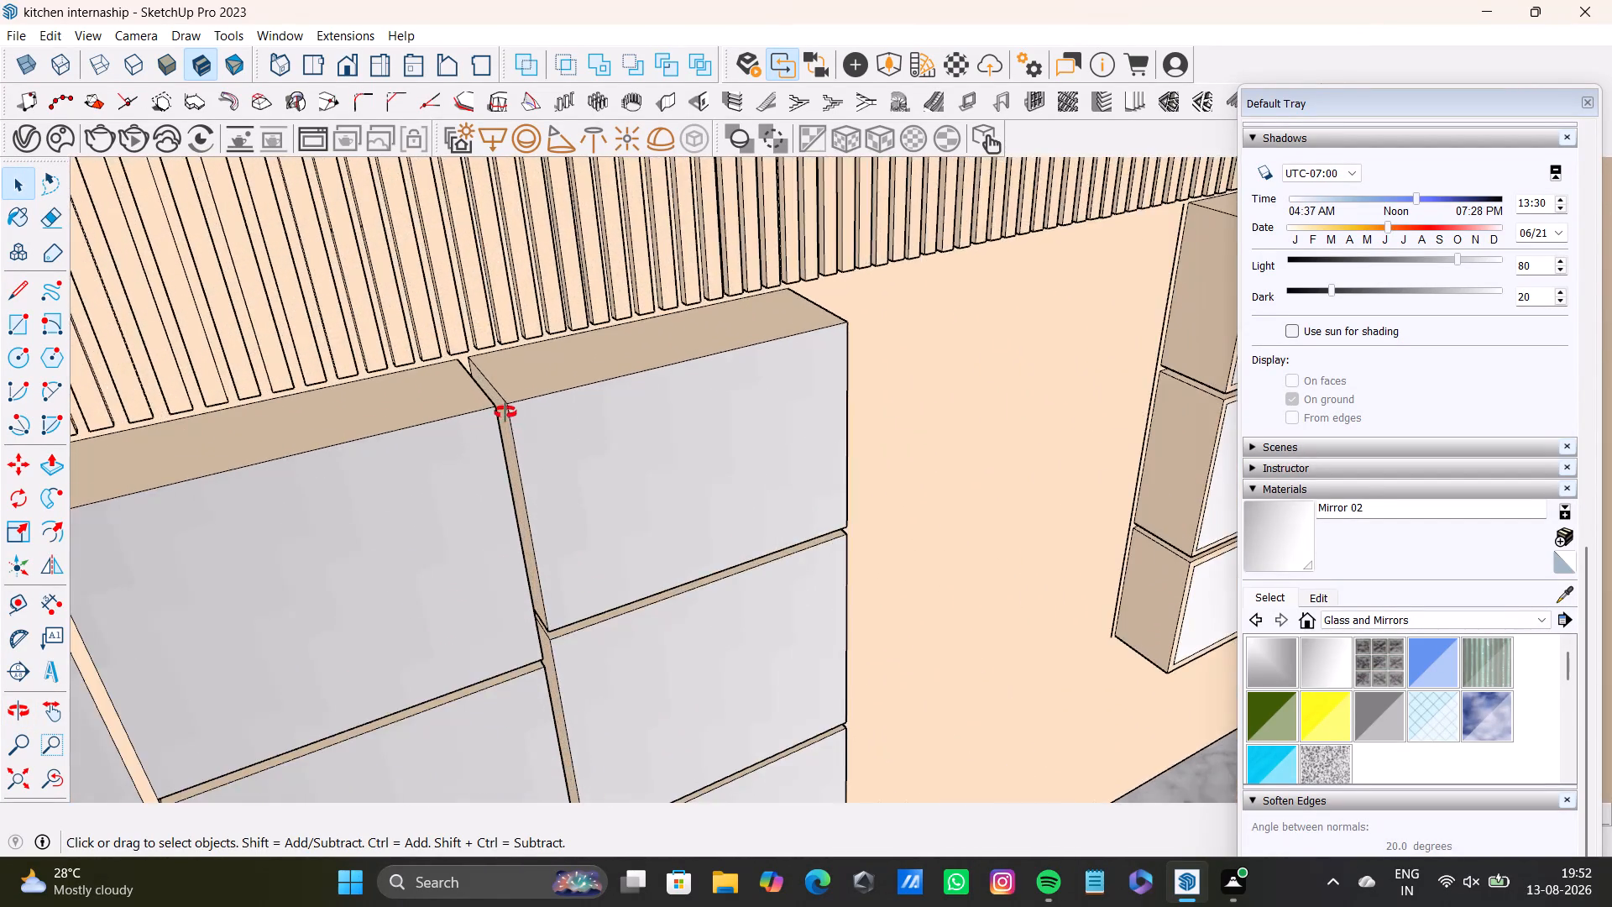
pyautogui.moveTo(505, 412); pyautogui.dragTo(186, 352, button='middle')
pyautogui.moveTo(248, 332); pyautogui.dragTo(548, 354, button='middle')
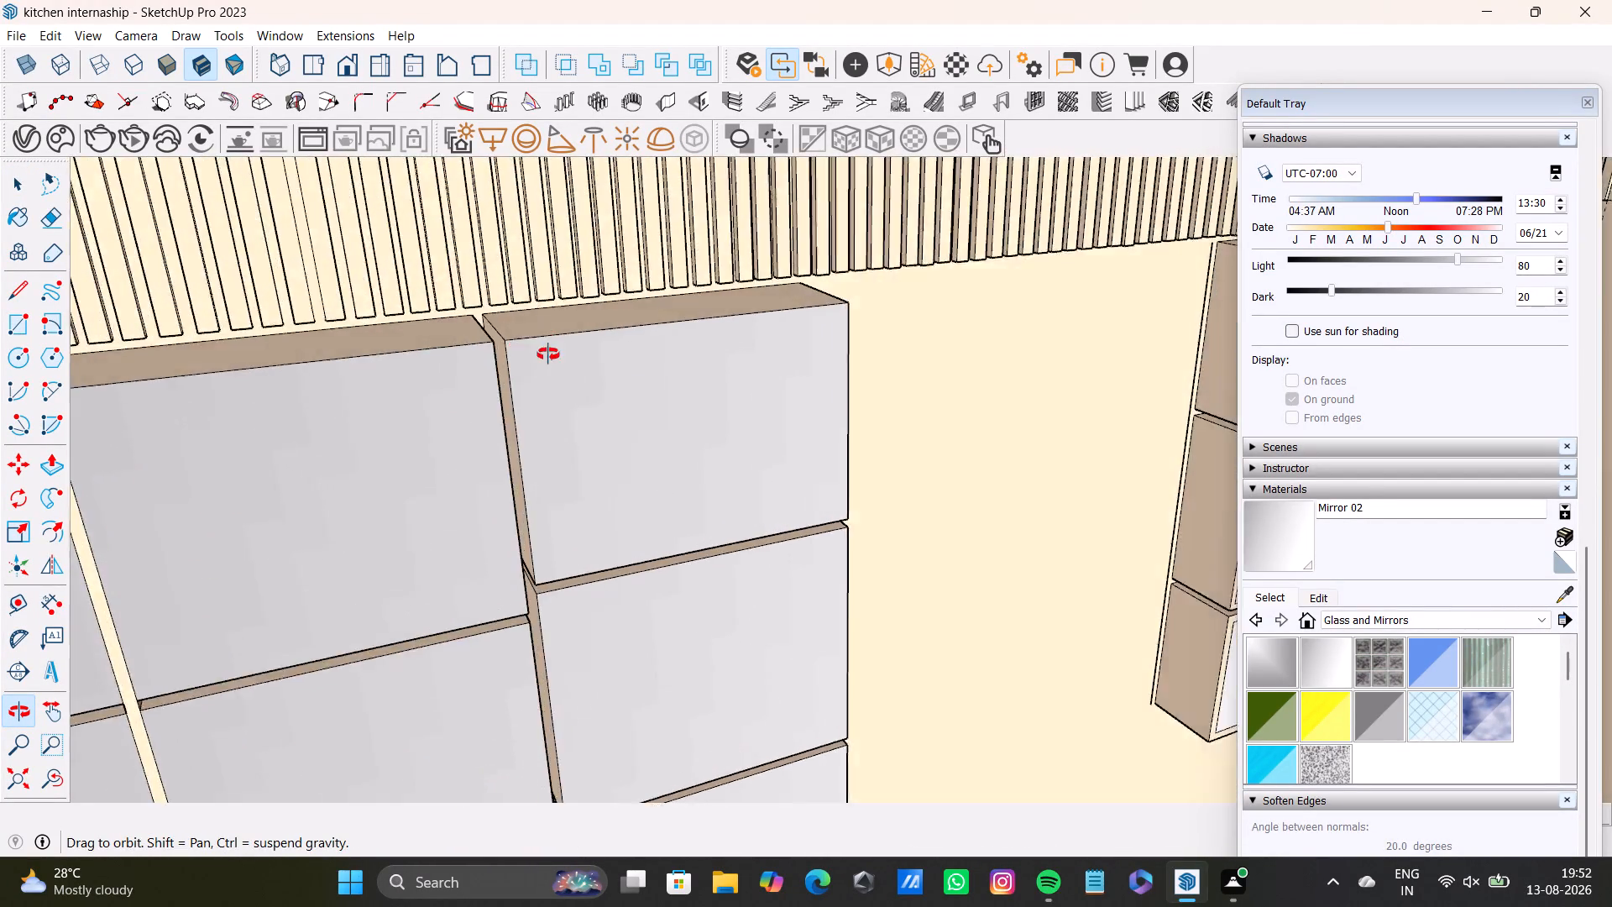
pyautogui.moveTo(548, 354); pyautogui.dragTo(604, 457, button='middle')
pyautogui.scroll(-20, 604, 459)
pyautogui.scroll(-1, 604, 459)
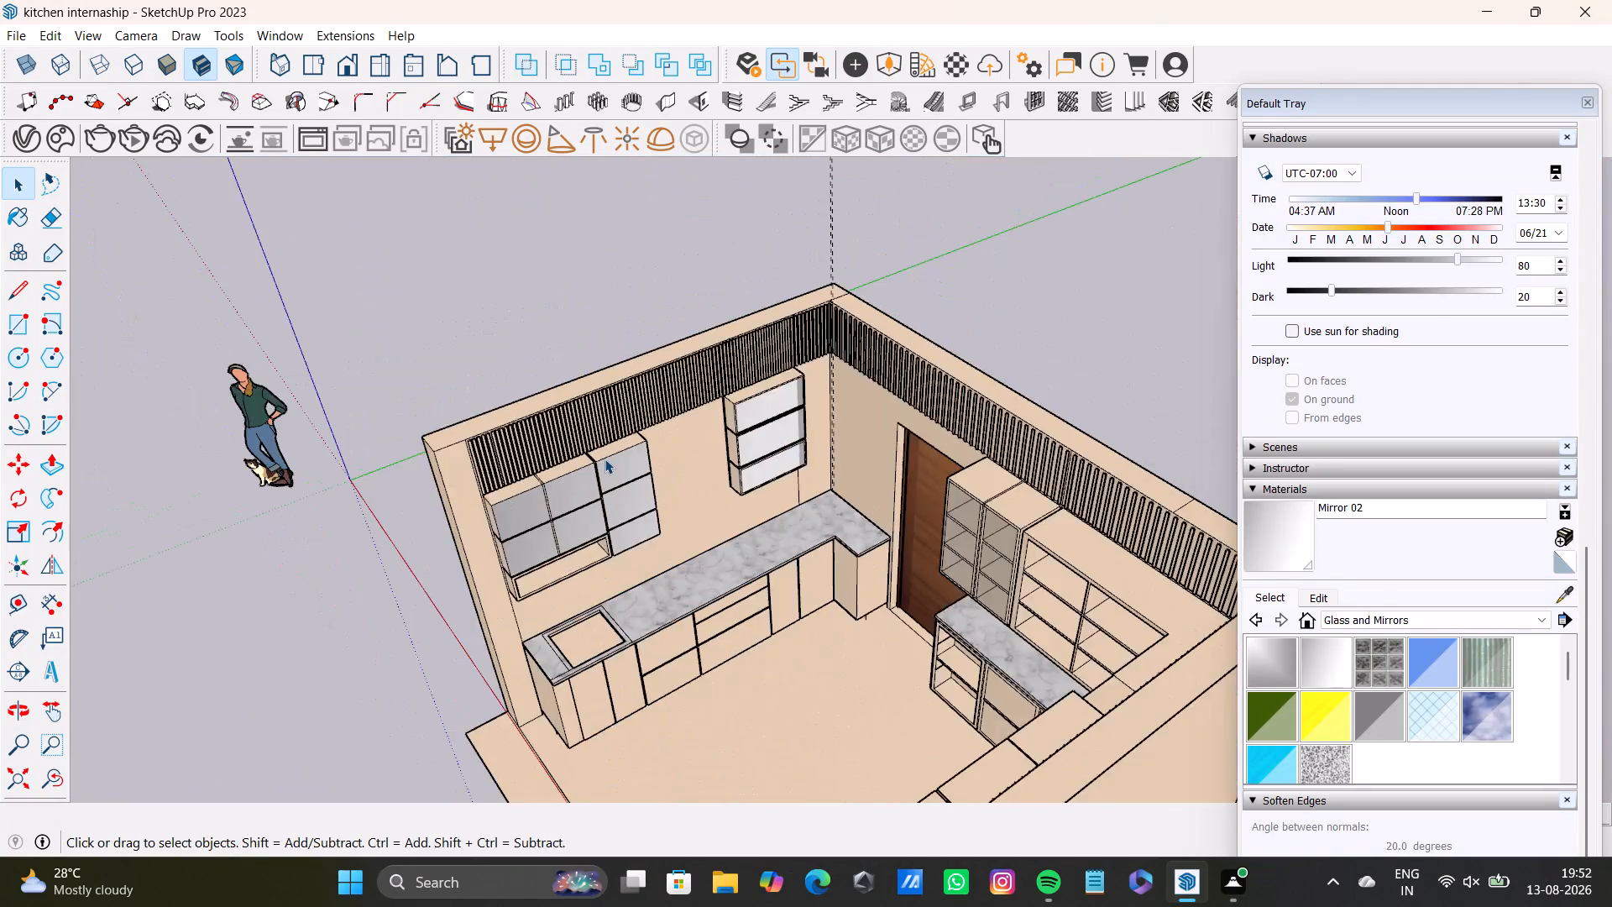
pyautogui.scroll(-4, 604, 459)
pyautogui.moveTo(610, 461); pyautogui.dragTo(824, 455, button='middle')
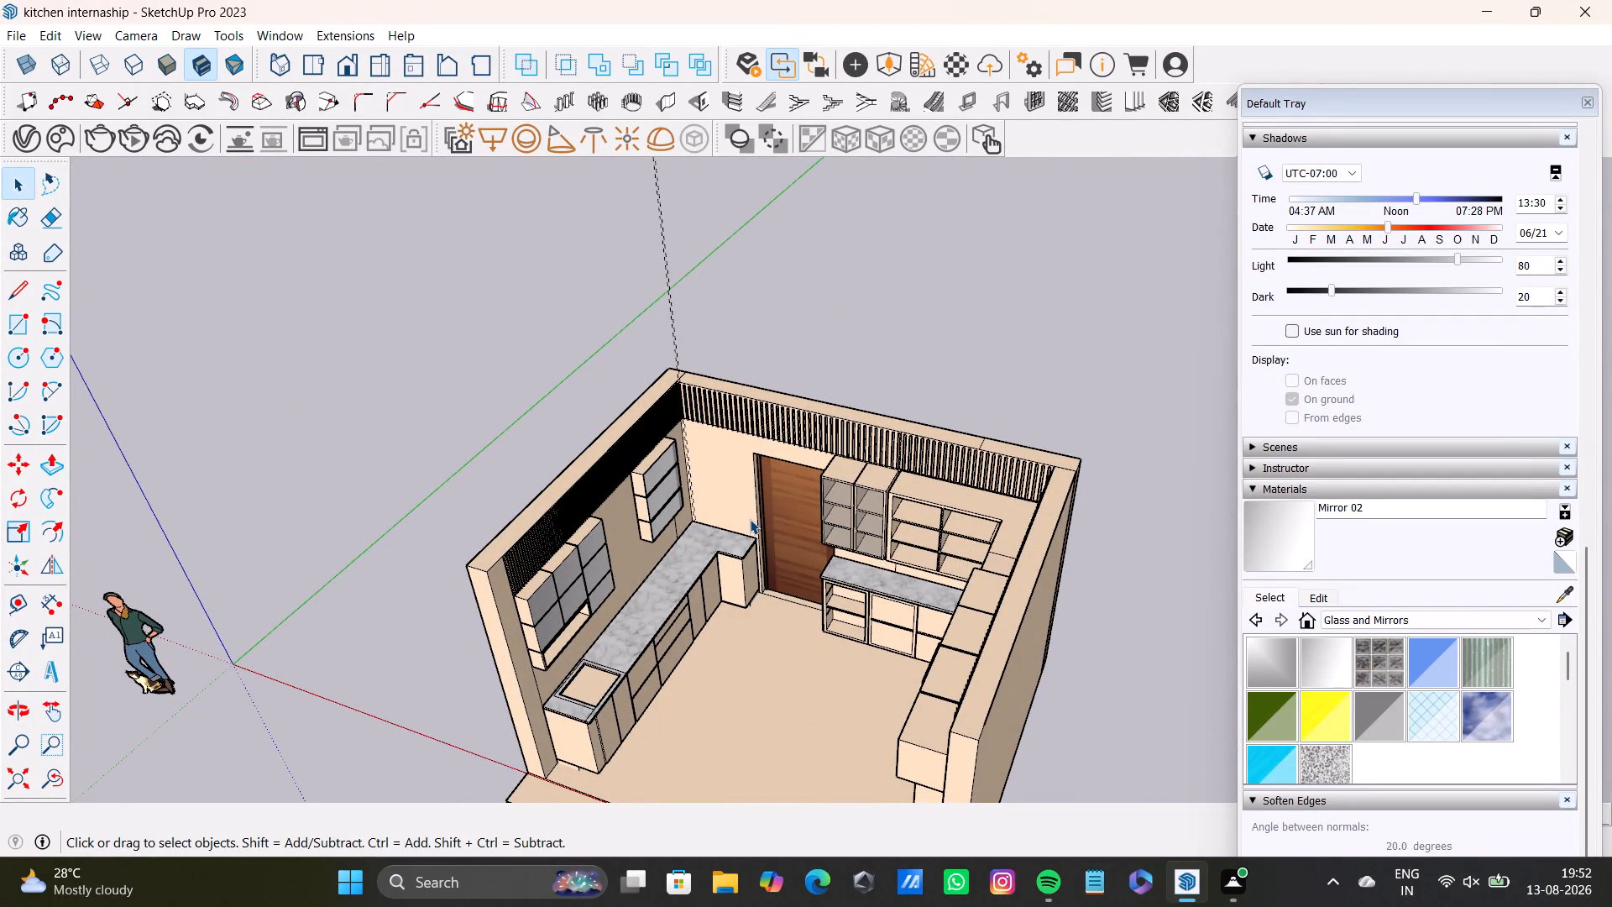
# Examine the door wall's glazed wall cabinets beside the mirrored unit, including the open shelving and tall unit.
pyautogui.scroll(9, 719, 504)
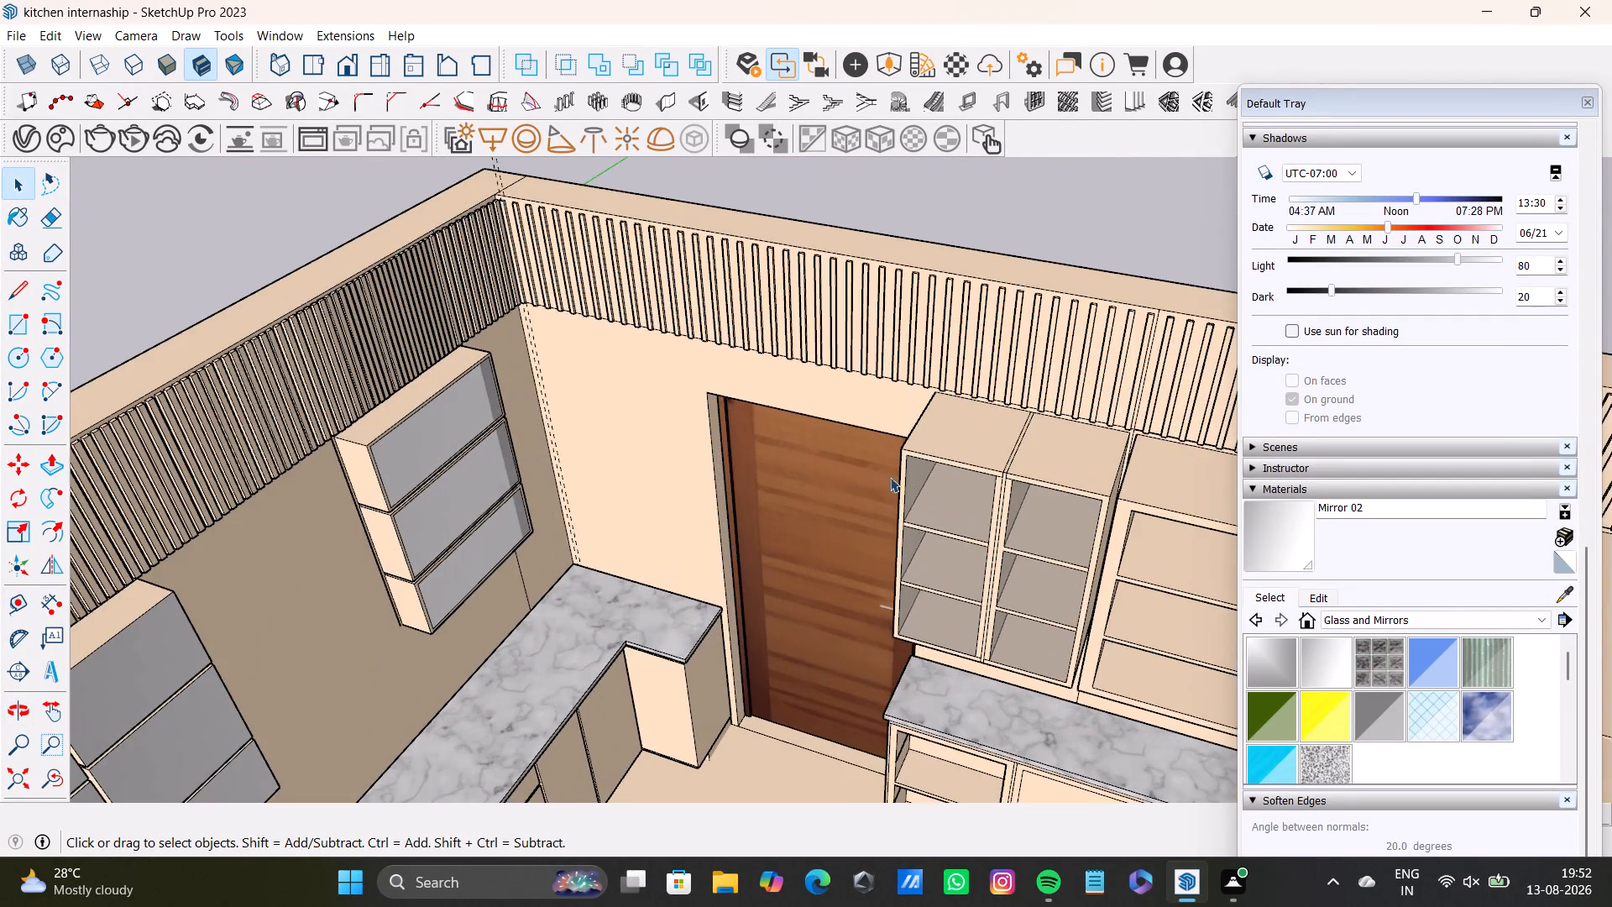
pyautogui.moveTo(903, 475); pyautogui.dragTo(785, 325, button='middle')
pyautogui.scroll(2, 945, 476)
pyautogui.moveTo(953, 480); pyautogui.dragTo(1082, 417, button='middle')
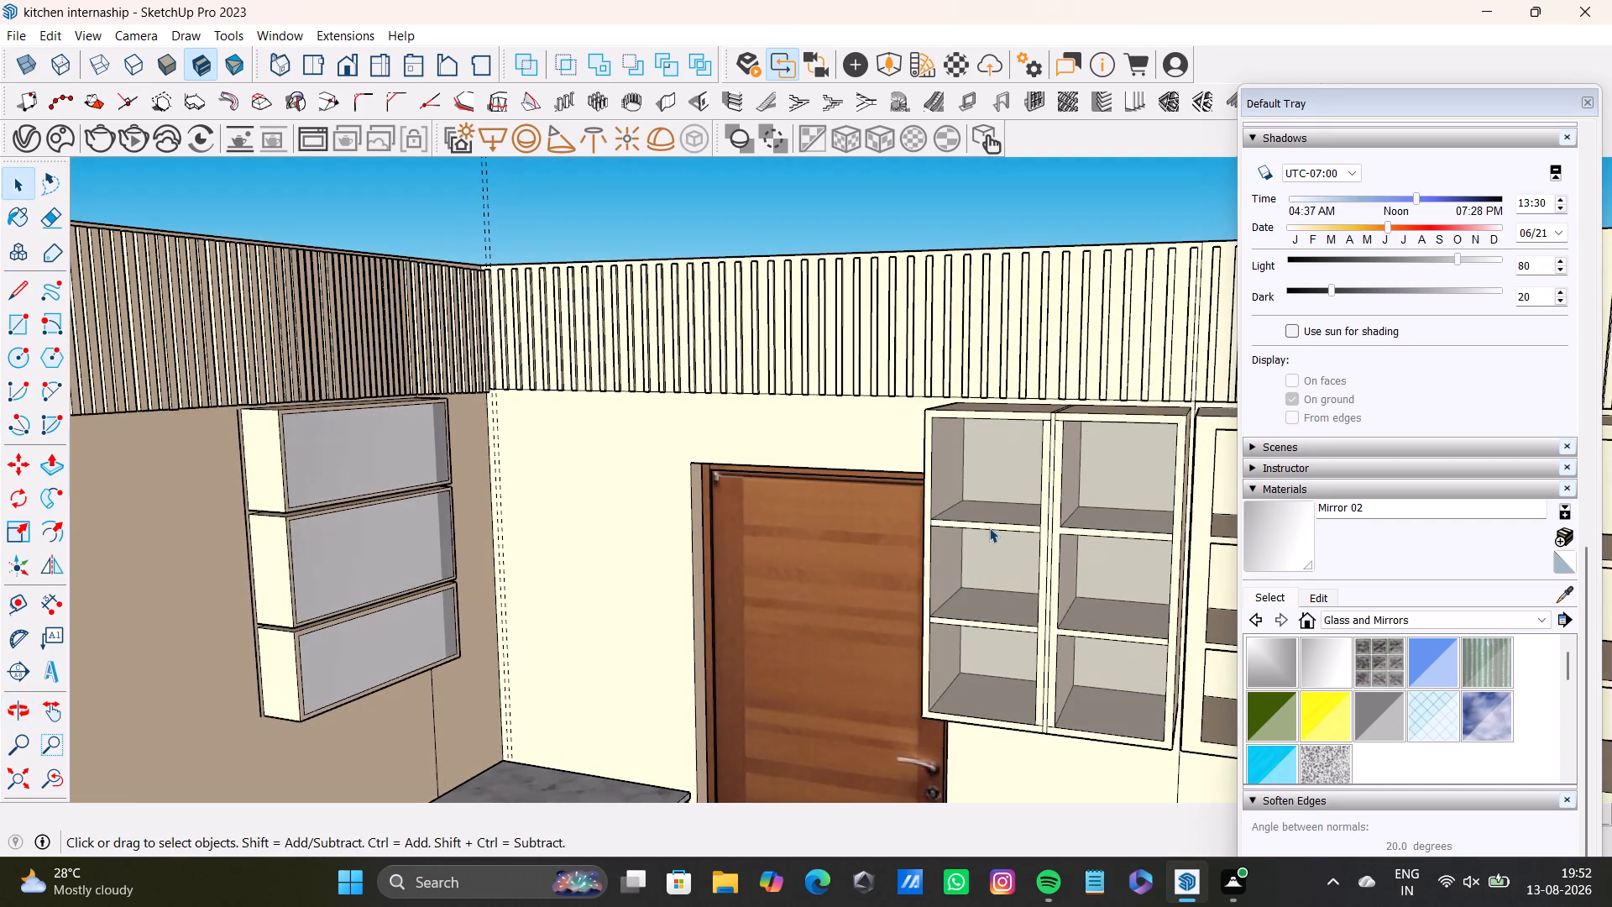
pyautogui.scroll(-12, 871, 511)
pyautogui.moveTo(788, 525); pyautogui.dragTo(1030, 571, button='middle')
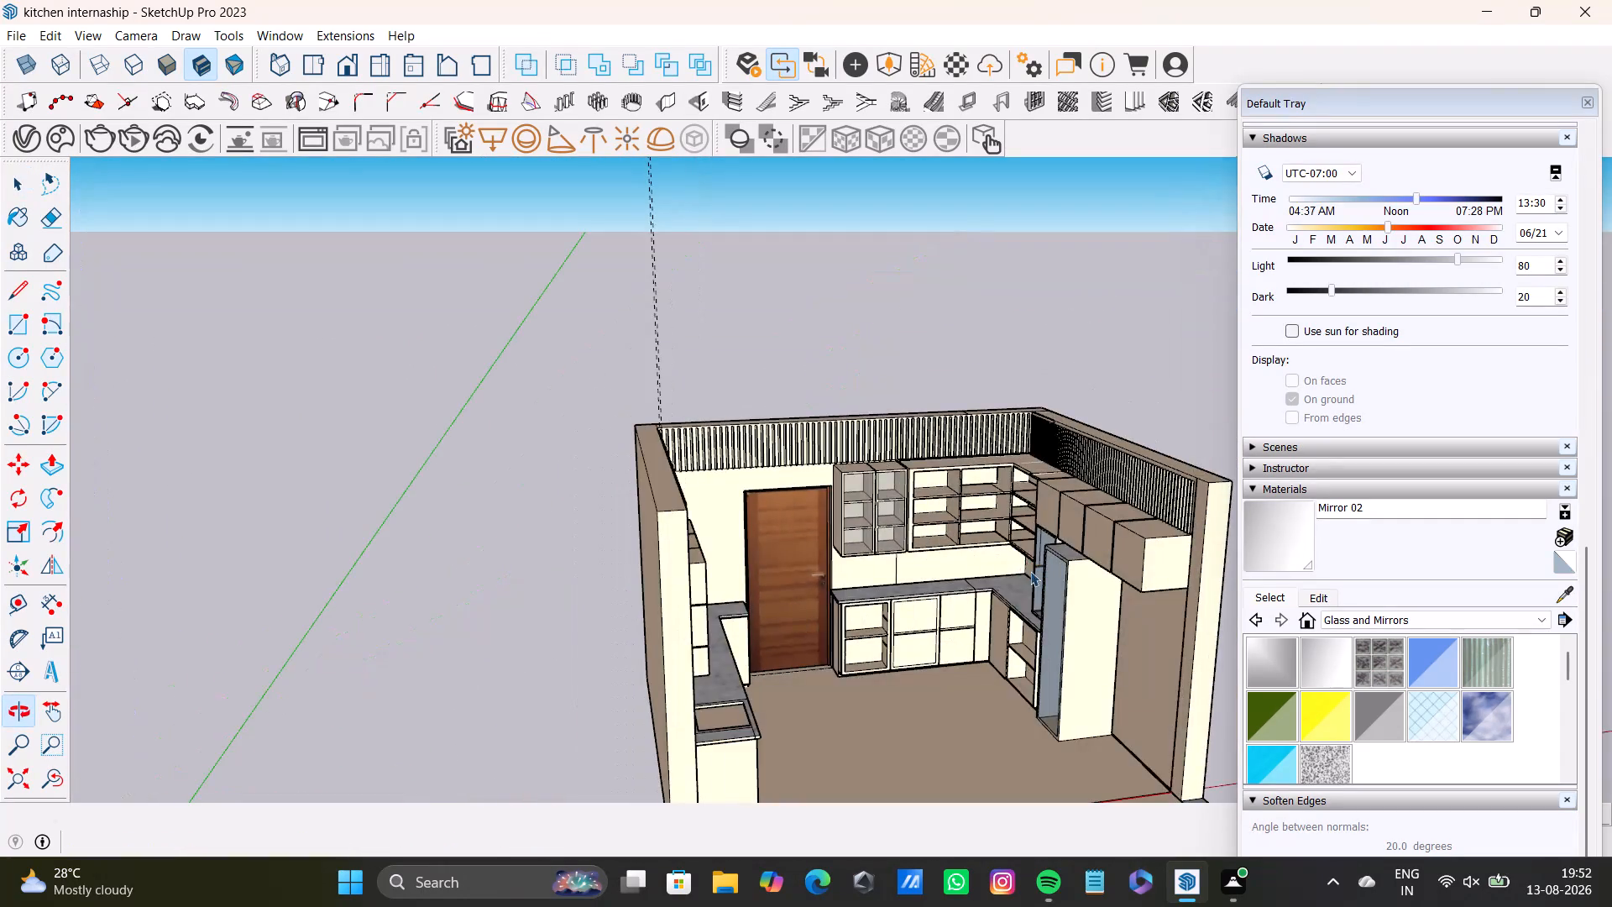
pyautogui.moveTo(1030, 571); pyautogui.dragTo(1034, 724, button='middle')
pyautogui.click(812, 360)
pyautogui.press('space')
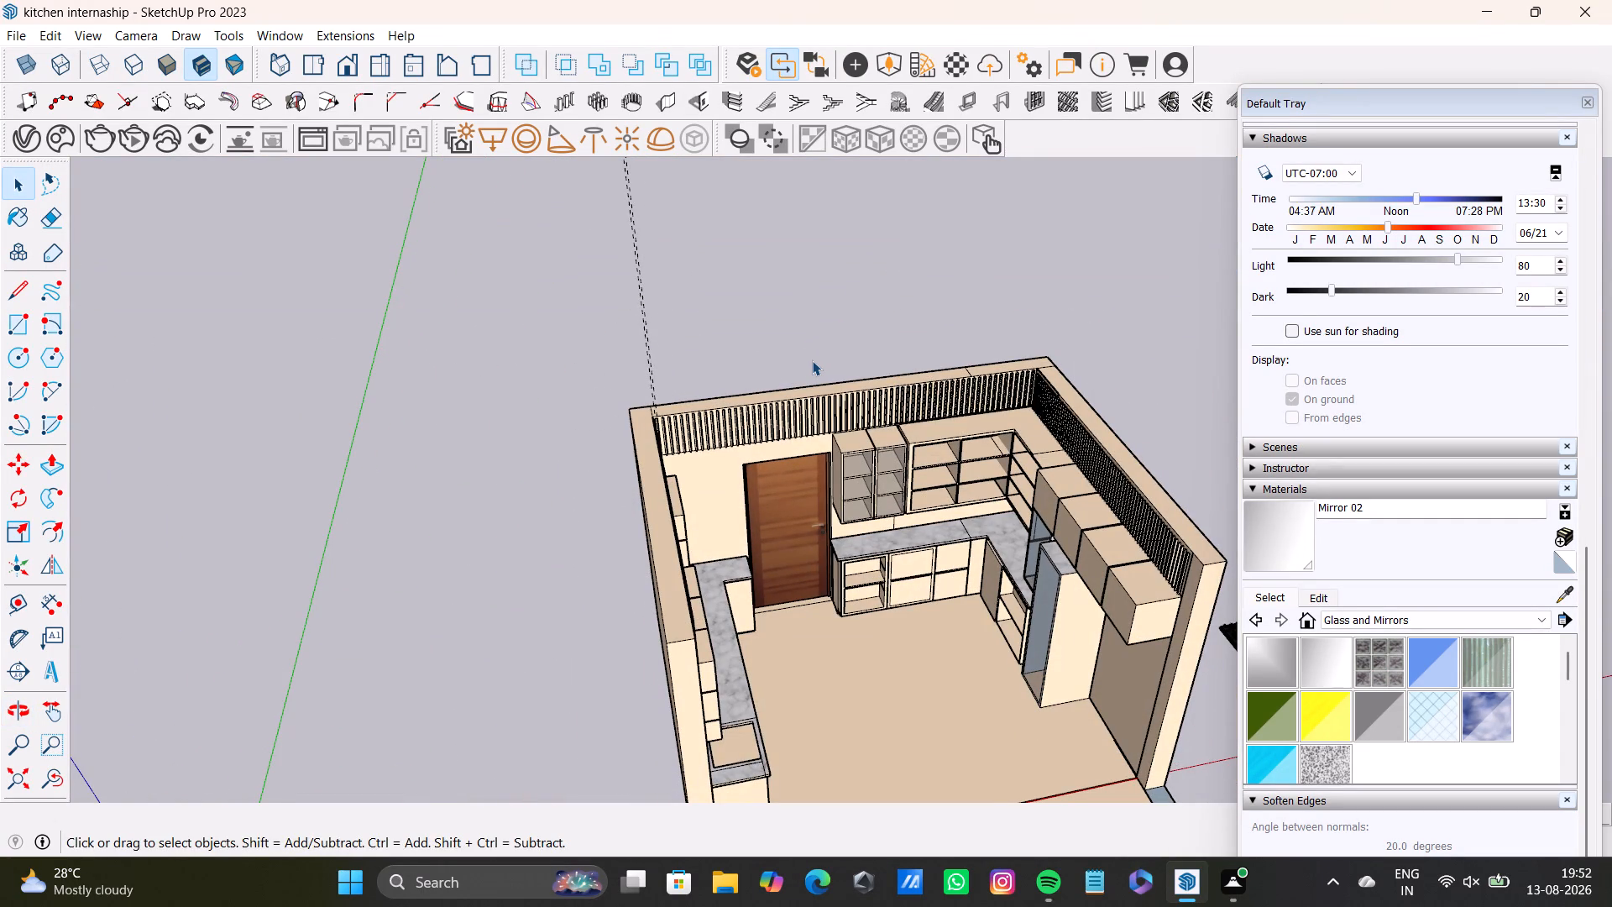
# Examine the marble counter and base cabinets along the mirrored cabinet wall, up close at the short corner return beside the door.
pyautogui.scroll(5, 937, 661)
pyautogui.moveTo(927, 487); pyautogui.dragTo(655, 480, button='middle')
pyautogui.scroll(1, 927, 487)
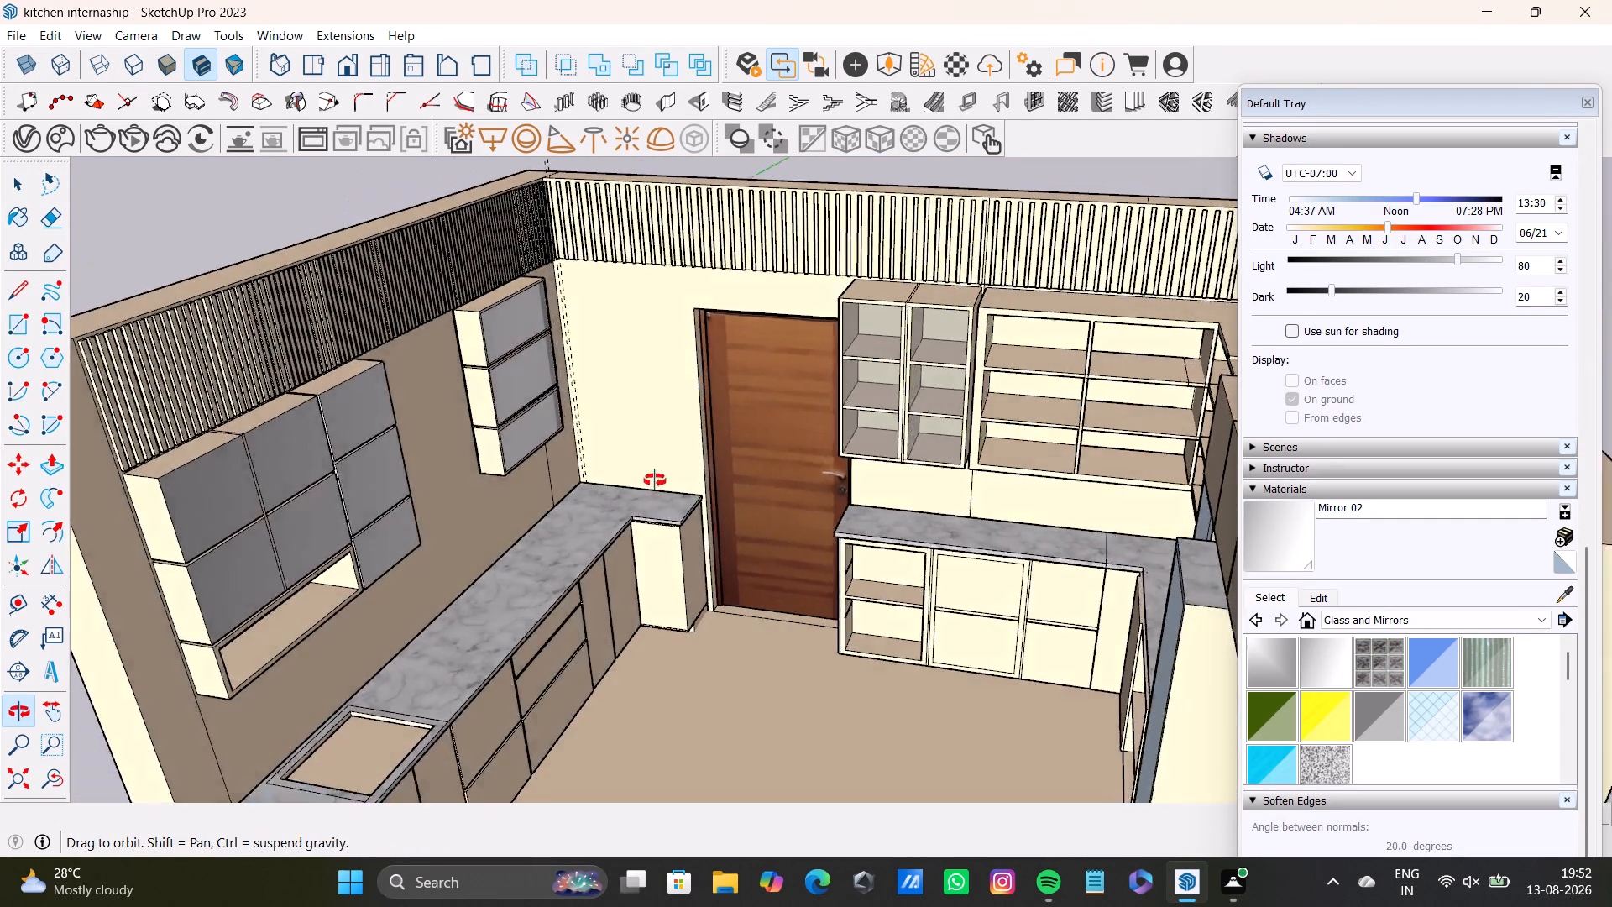
pyautogui.moveTo(655, 480); pyautogui.dragTo(489, 459, button='middle')
pyautogui.scroll(8, 573, 466)
pyautogui.moveTo(682, 525); pyautogui.dragTo(605, 448, button='middle')
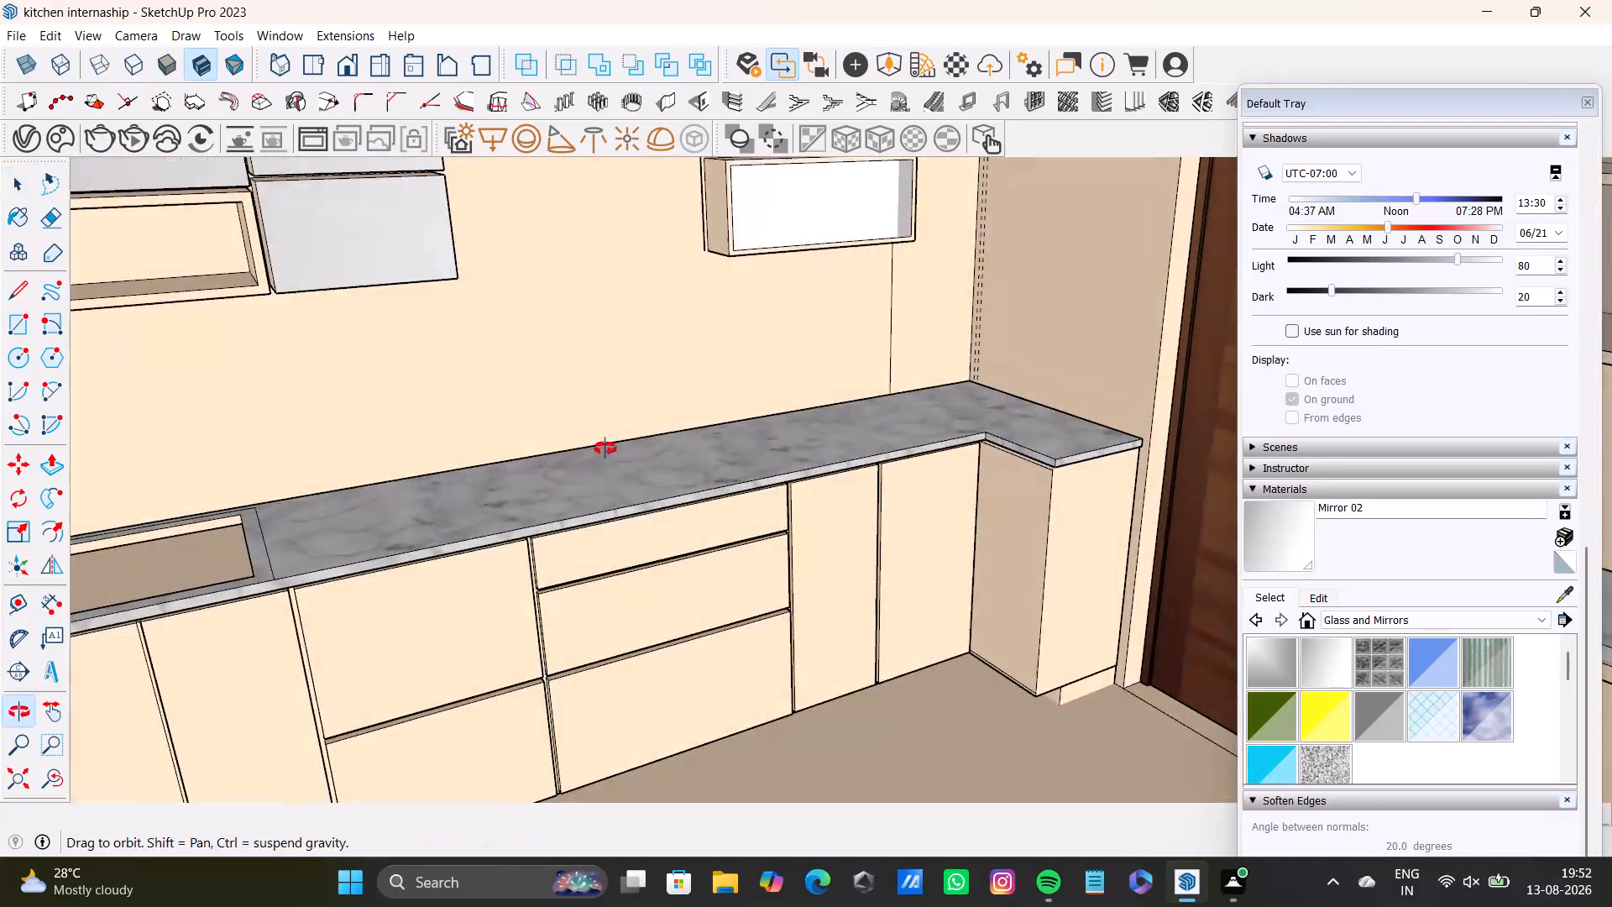
pyautogui.moveTo(605, 448); pyautogui.dragTo(783, 325, button='middle')
pyautogui.moveTo(908, 458); pyautogui.dragTo(919, 585, button='middle')
pyautogui.scroll(2, 952, 471)
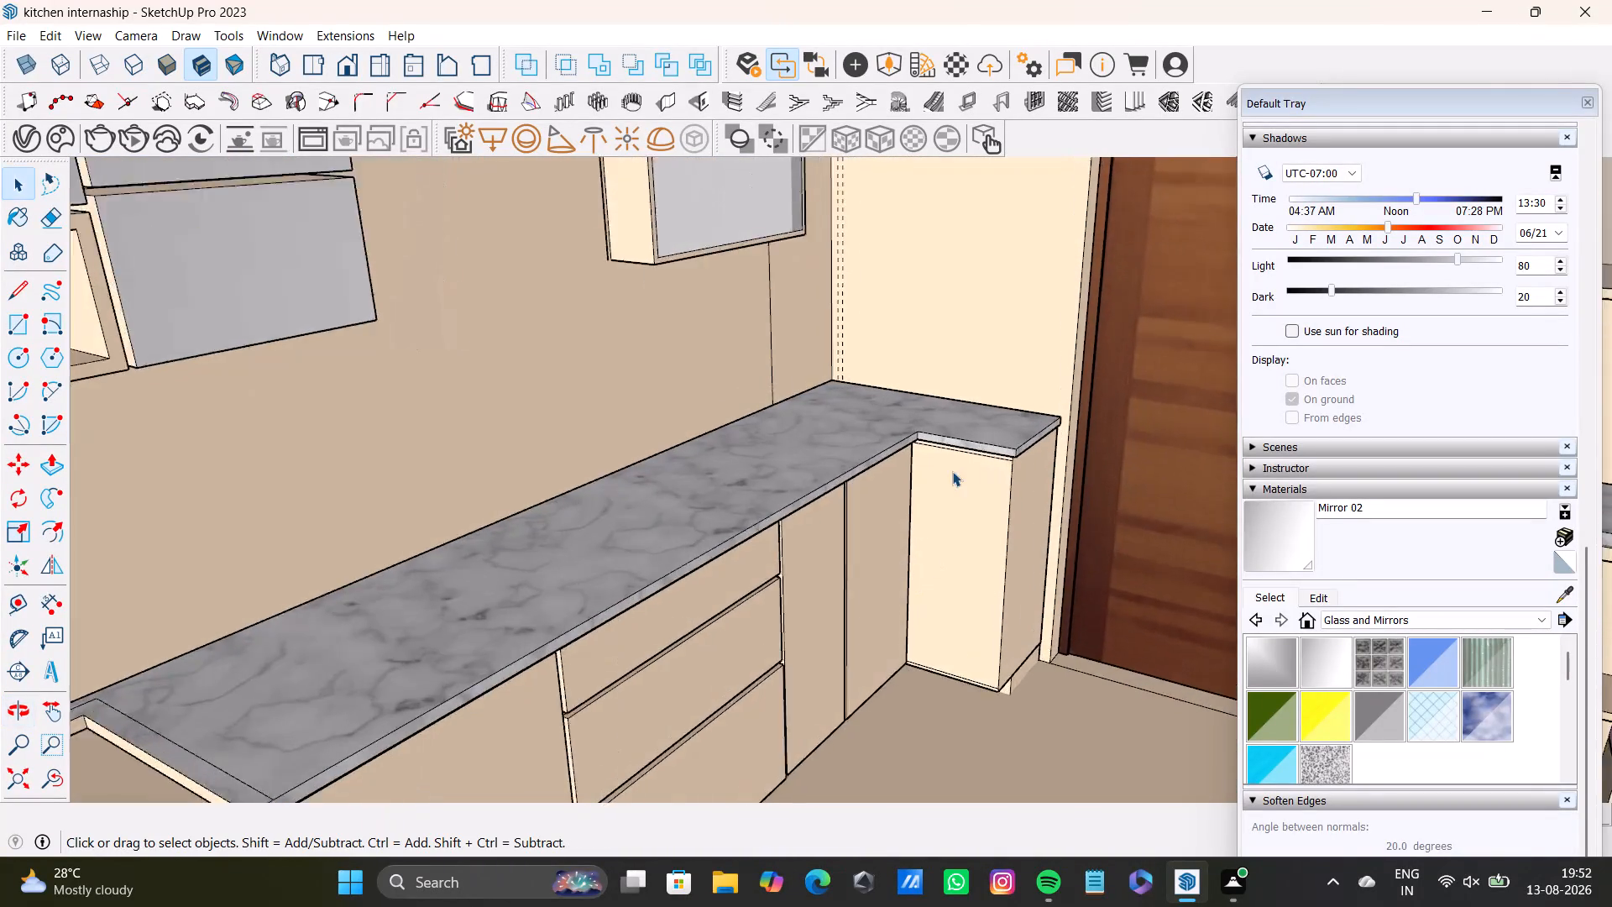
pyautogui.scroll(5, 952, 471)
pyautogui.moveTo(934, 468); pyautogui.dragTo(886, 621, button='middle')
pyautogui.scroll(4, 872, 606)
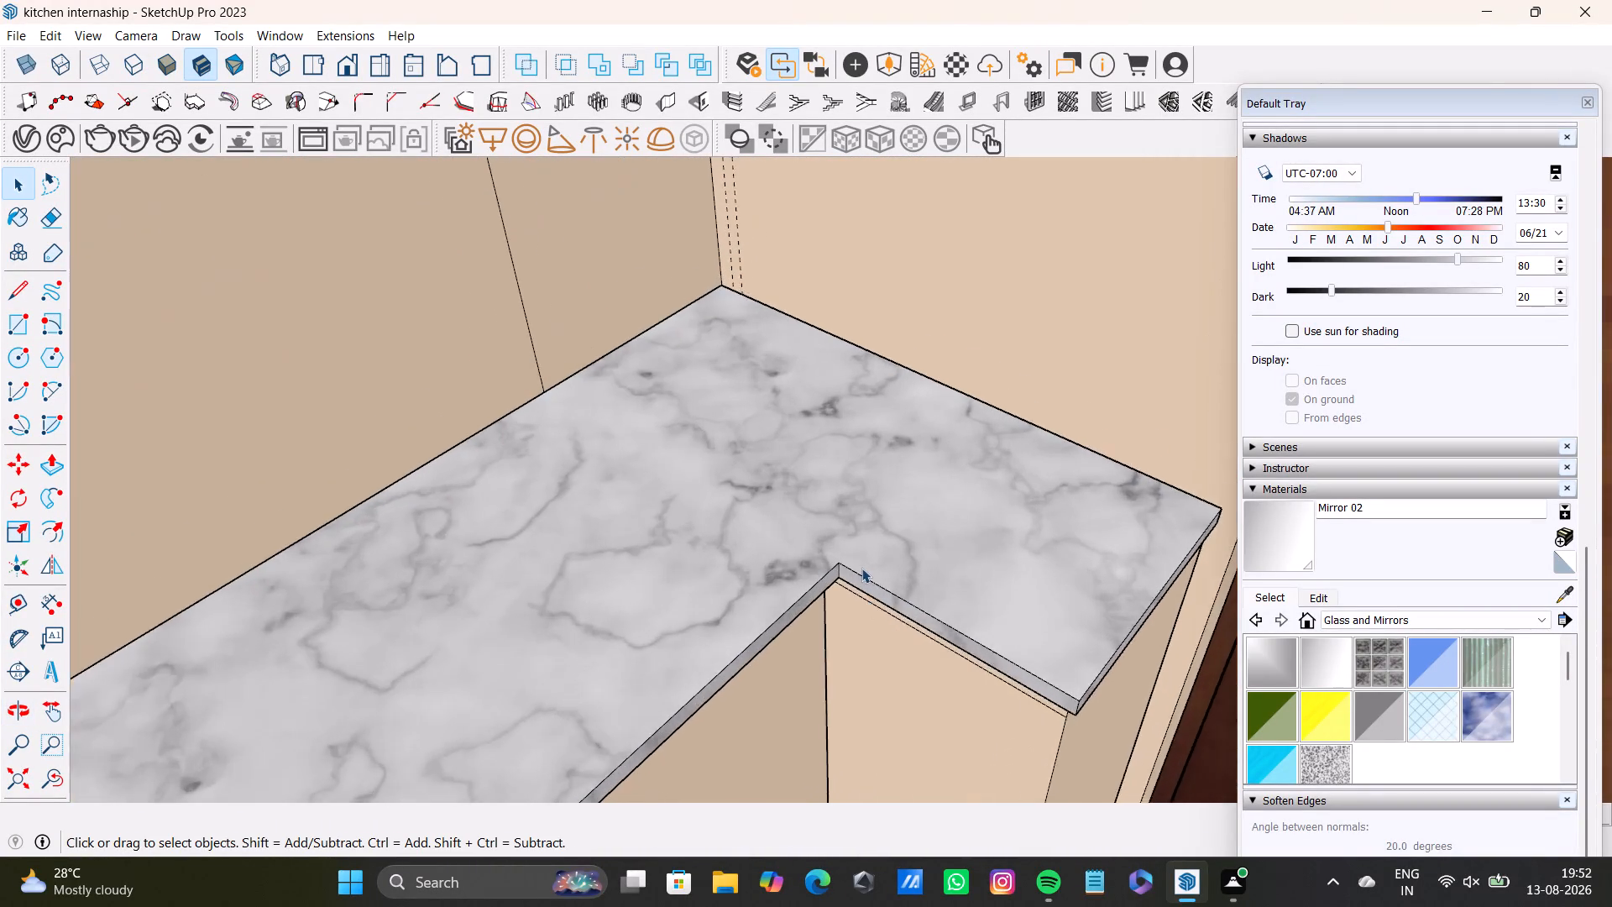
pyautogui.scroll(10, 861, 568)
pyautogui.moveTo(850, 583); pyautogui.dragTo(327, 573, button='middle')
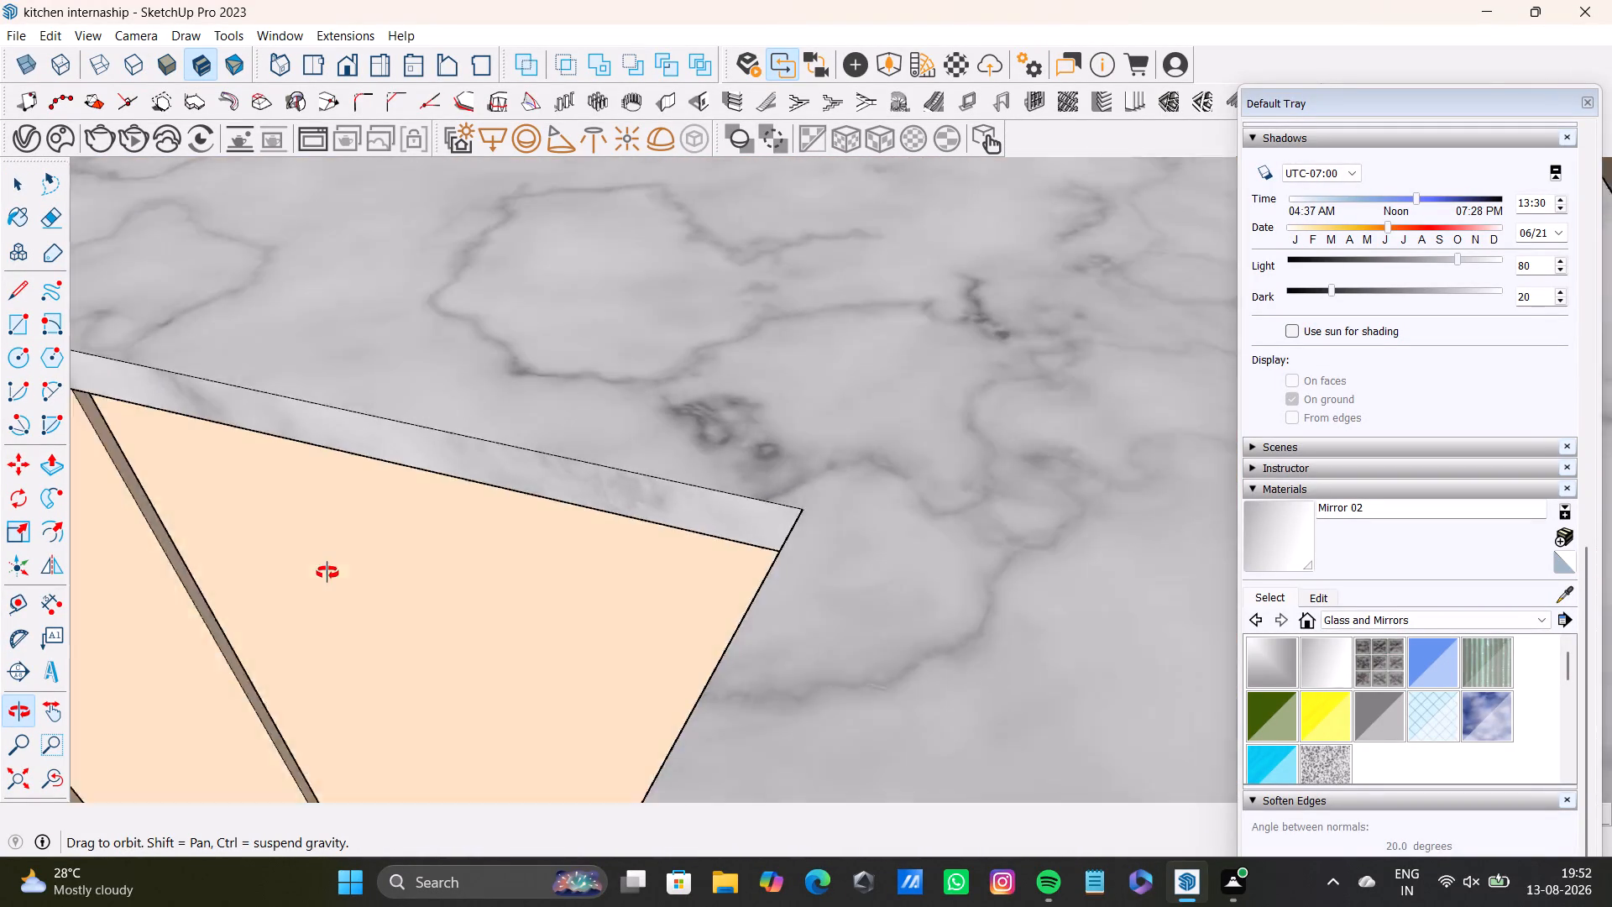
pyautogui.moveTo(327, 573); pyautogui.dragTo(298, 559, button='middle')
pyautogui.scroll(-13, 320, 472)
# Move the detached gas hob from outside the side wall to the kitchen's open front, beside the end of the sink counter run.
pyautogui.click(11, 787)
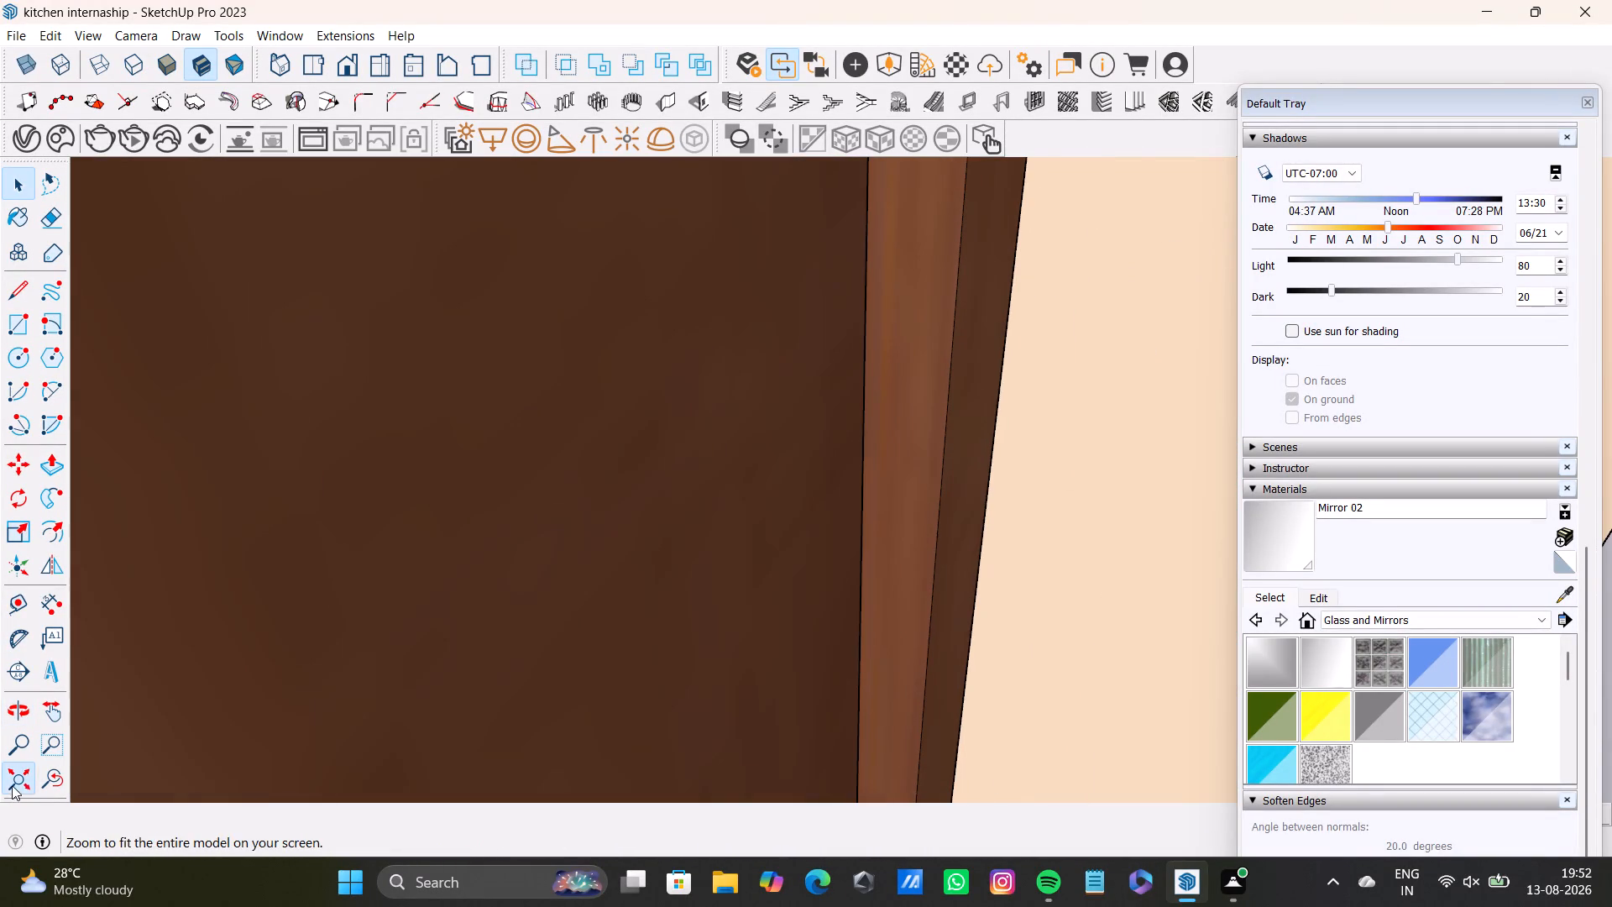
pyautogui.moveTo(488, 390); pyautogui.dragTo(815, 383, button='middle')
pyautogui.moveTo(714, 449); pyautogui.dragTo(299, 425, button='middle')
pyautogui.moveTo(927, 362); pyautogui.dragTo(797, 362, button='middle')
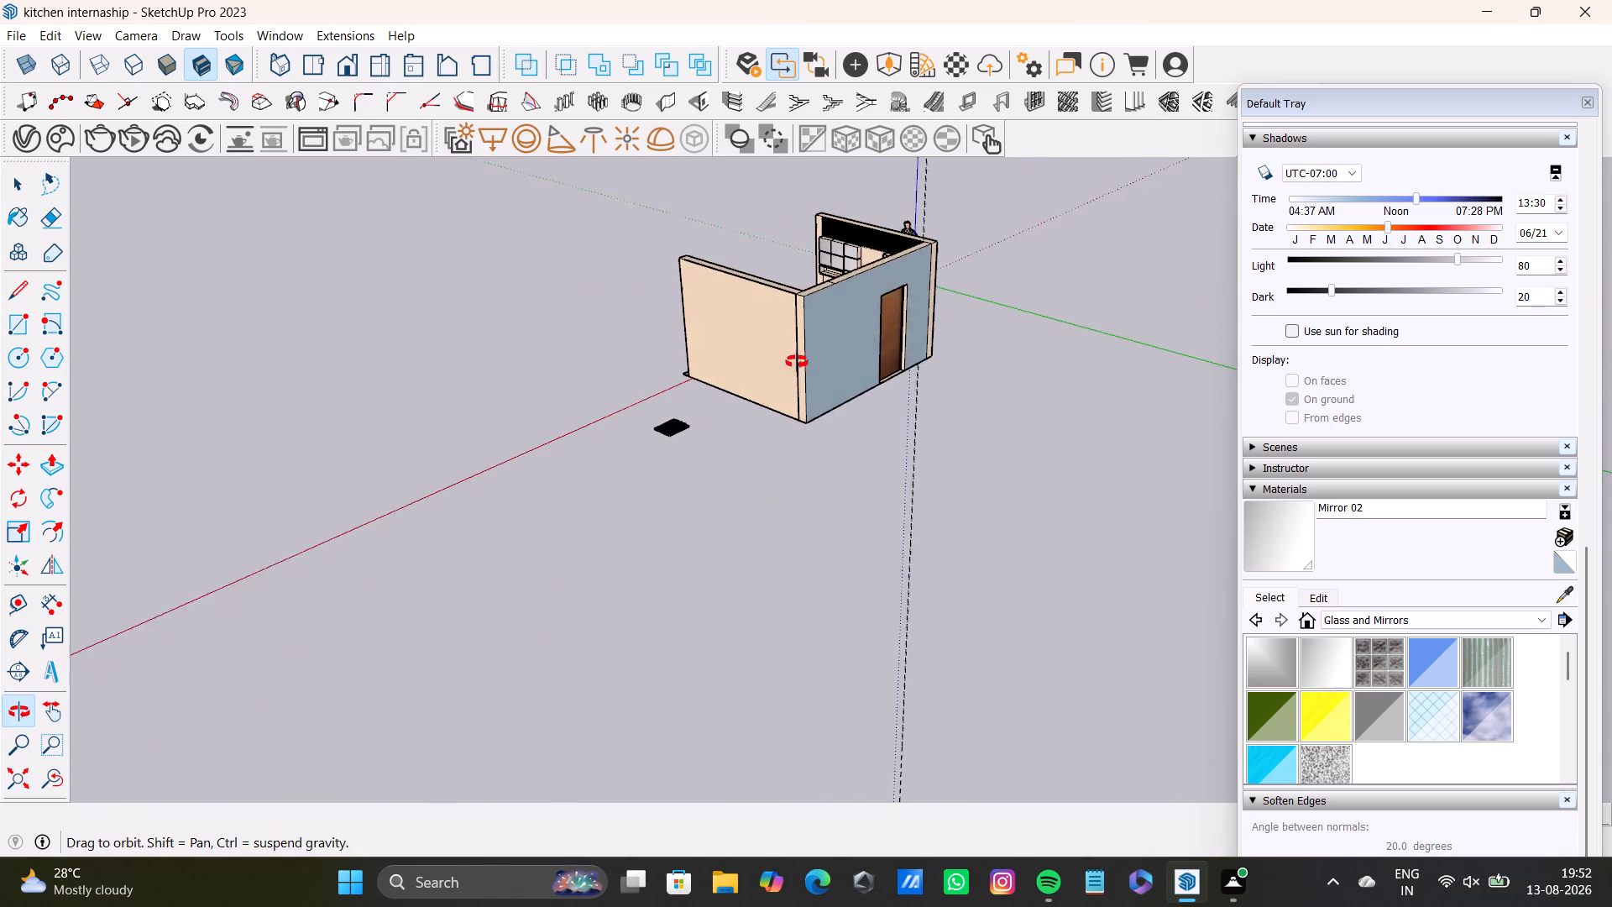
pyautogui.moveTo(797, 362); pyautogui.dragTo(576, 394, button='middle')
pyautogui.scroll(6, 908, 342)
pyautogui.moveTo(863, 304); pyautogui.dragTo(1206, 273, button='middle')
pyautogui.moveTo(630, 373); pyautogui.dragTo(900, 354, button='middle')
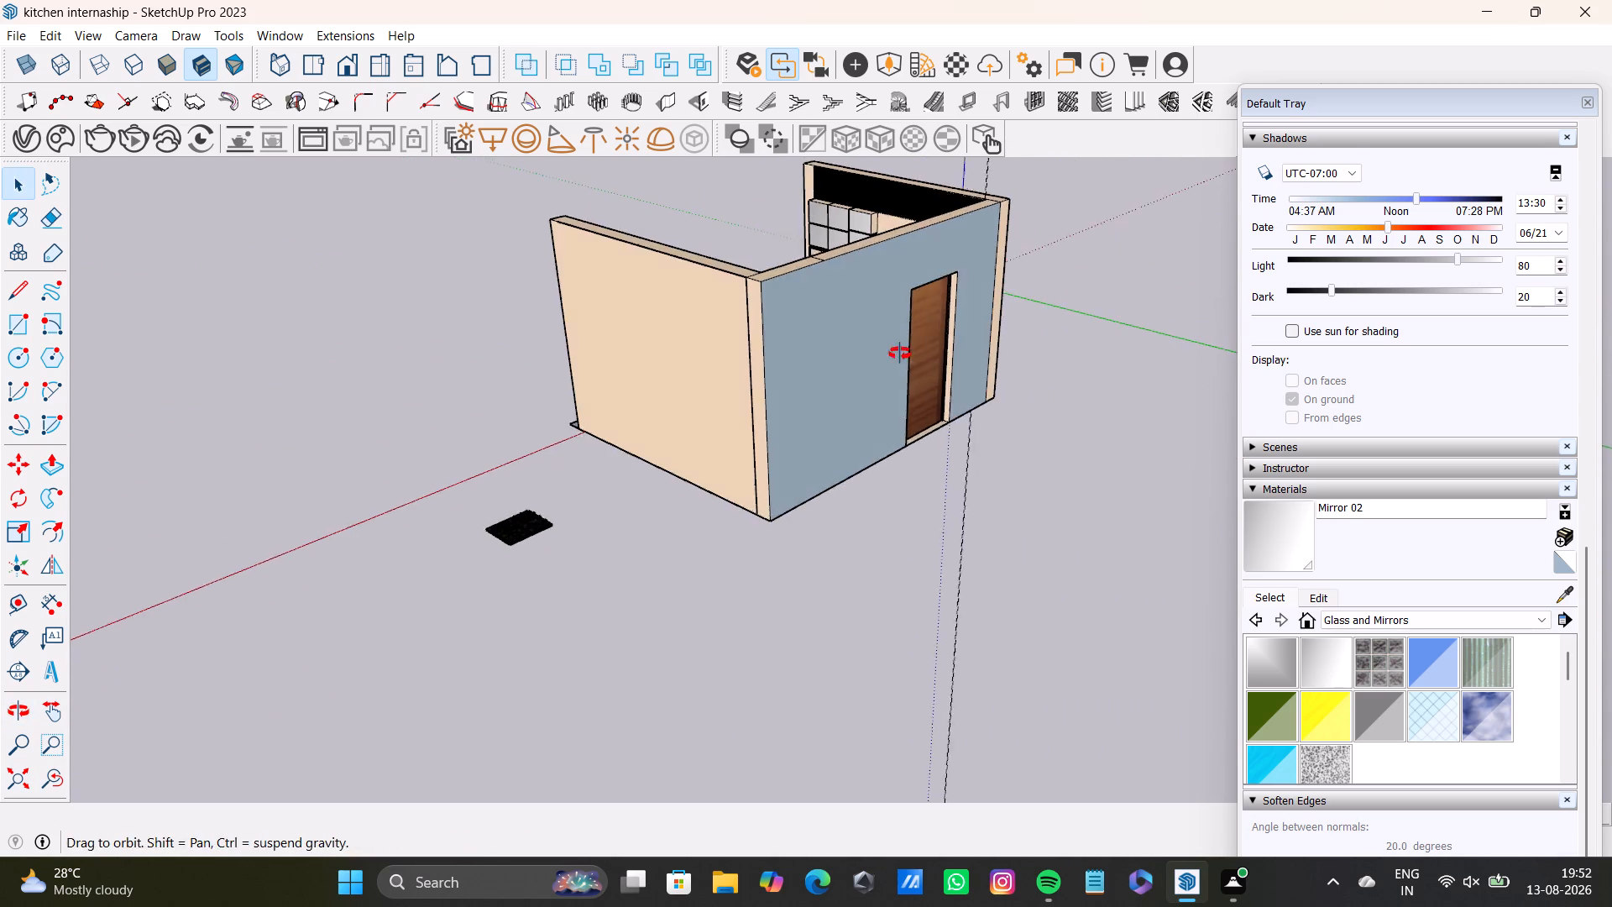
pyautogui.moveTo(900, 354); pyautogui.dragTo(1023, 337, button='middle')
pyautogui.moveTo(521, 449); pyautogui.dragTo(833, 600, button='middle')
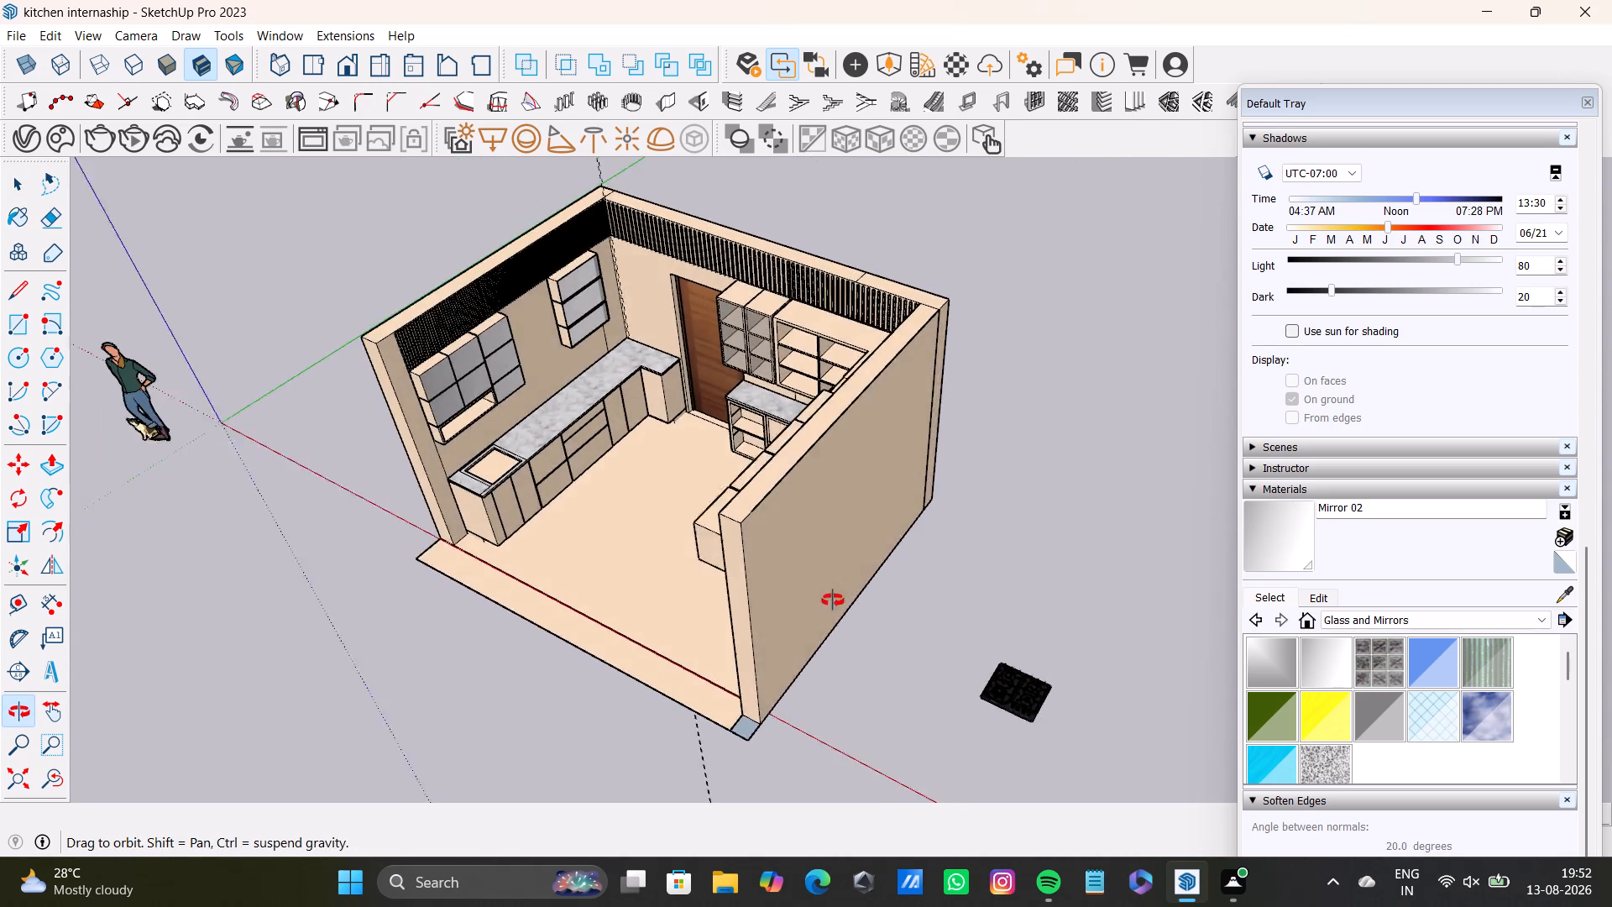
pyautogui.moveTo(833, 600); pyautogui.dragTo(811, 561, button='middle')
pyautogui.scroll(2, 962, 654)
pyautogui.moveTo(944, 611); pyautogui.dragTo(1083, 764)
pyautogui.click(1003, 711)
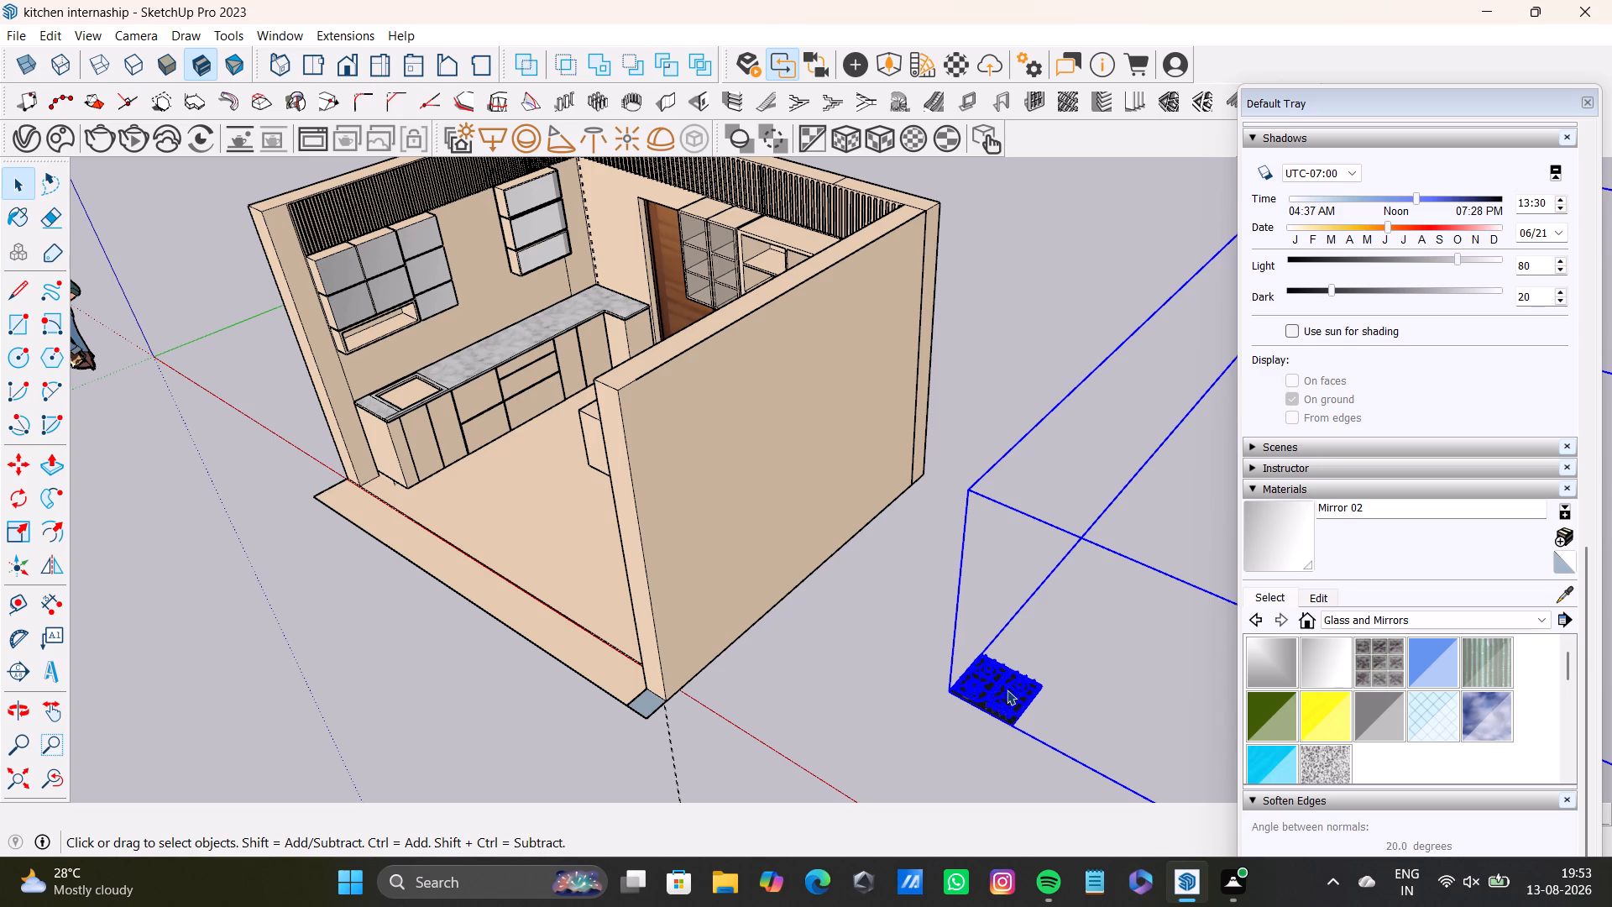
pyautogui.press('m')
pyautogui.click(1013, 724)
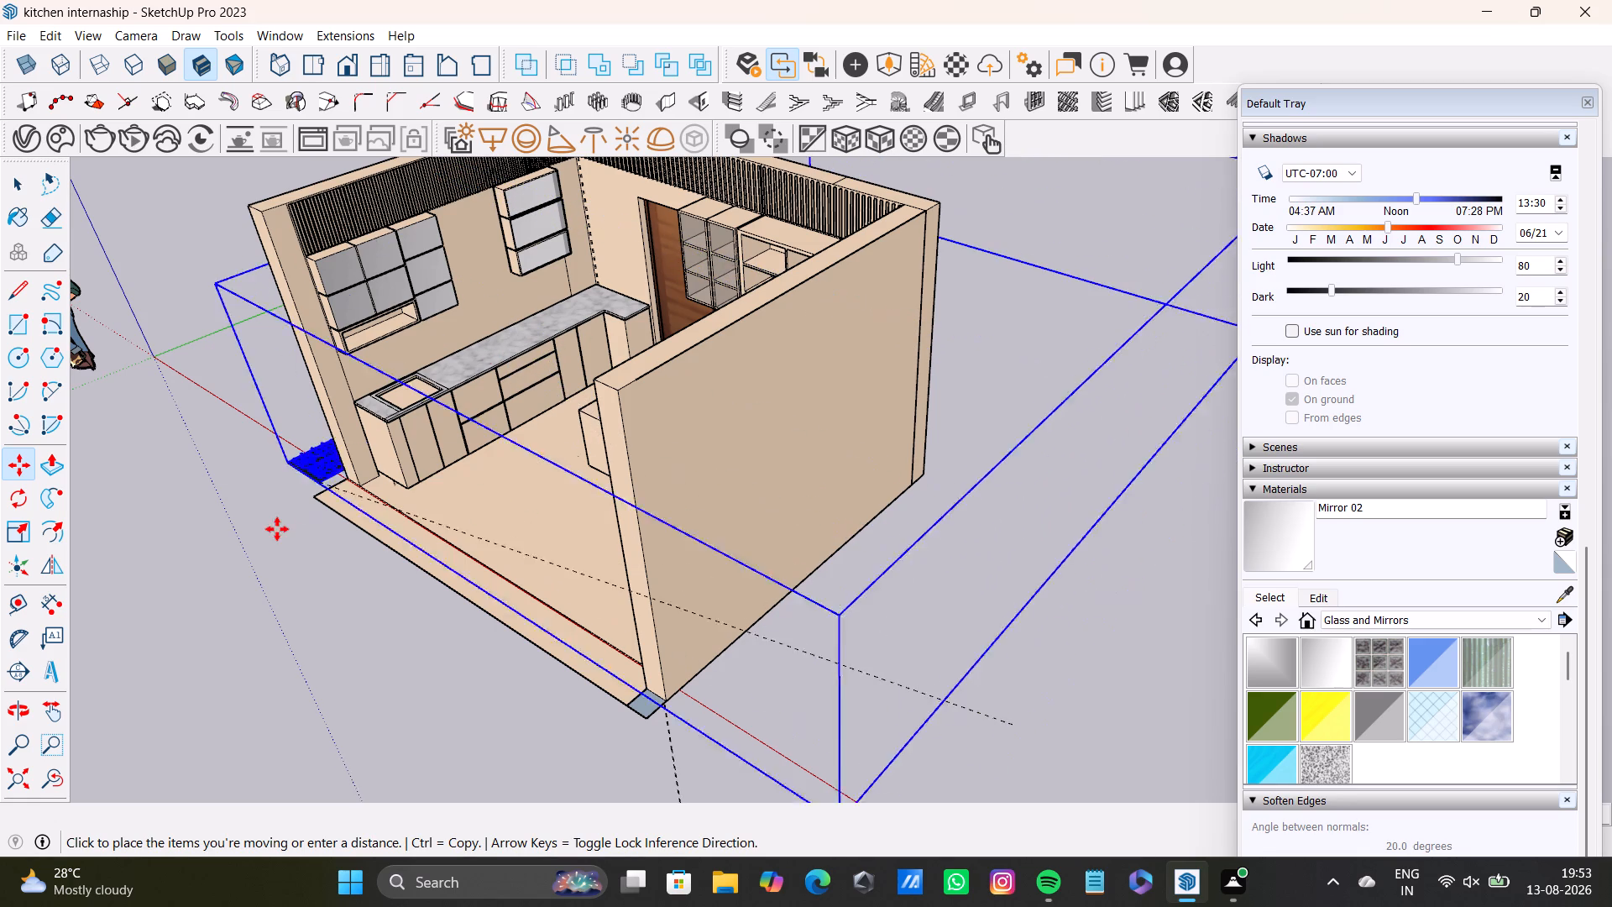
pyautogui.click(237, 529)
pyautogui.press('space')
pyautogui.scroll(7, 281, 517)
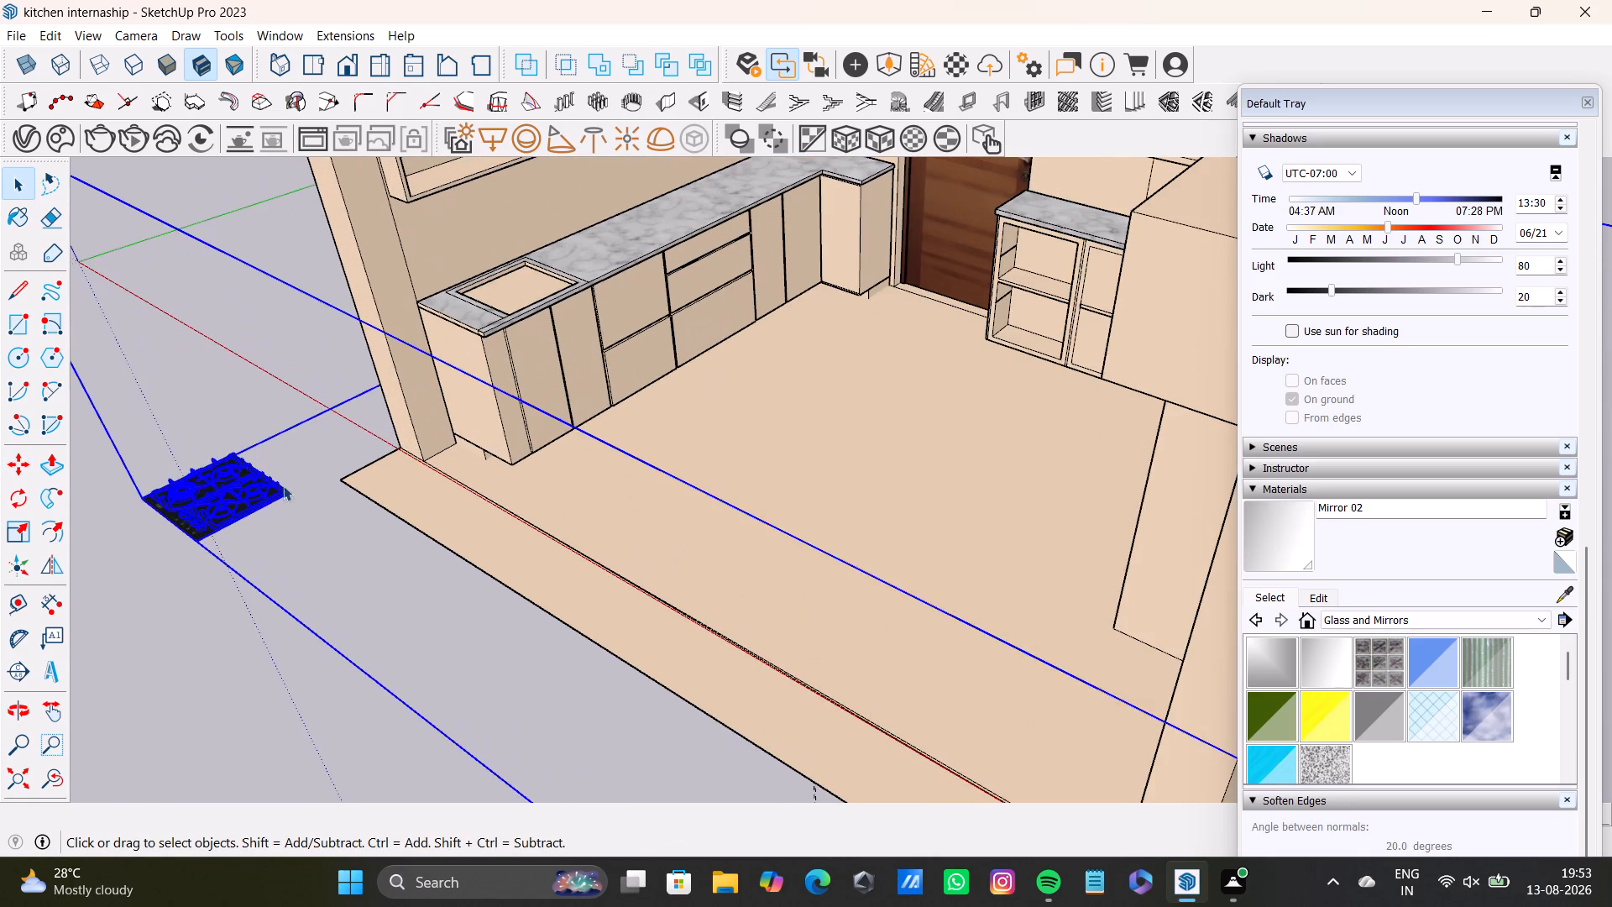
pyautogui.press('space')
pyautogui.click(290, 440)
# Open the gas hob's group and rotate the hob about a quarter turn counterclockwise around its rear corner.
pyautogui.moveTo(239, 494); pyautogui.dragTo(486, 475, button='middle')
pyautogui.keyDown('shift'); pyautogui.moveTo(393, 564); pyautogui.dragTo(487, 501, button='middle'); pyautogui.keyUp('shift')
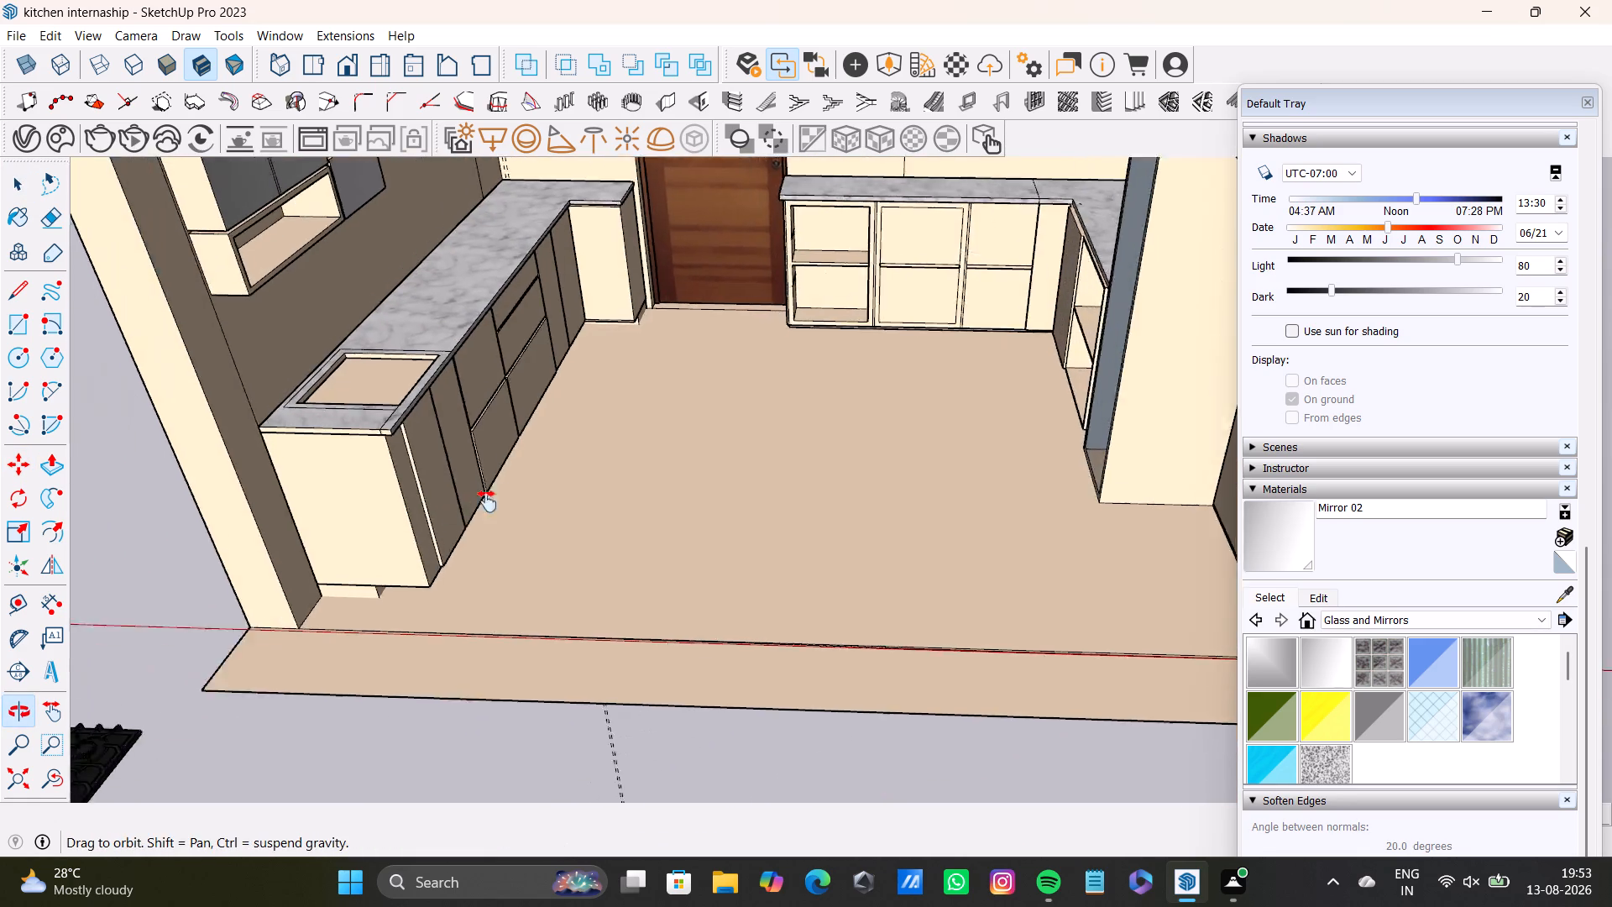
pyautogui.keyDown('shift'); pyautogui.moveTo(487, 501); pyautogui.dragTo(803, 358, button='middle'); pyautogui.keyUp('shift')
pyautogui.moveTo(512, 567); pyautogui.dragTo(526, 737, button='middle')
pyautogui.keyDown('shift'); pyautogui.moveTo(534, 726); pyautogui.dragTo(584, 456, button='middle'); pyautogui.keyUp('shift')
pyautogui.moveTo(423, 429); pyautogui.dragTo(536, 554)
pyautogui.moveTo(436, 397); pyautogui.dragTo(464, 436)
pyautogui.moveTo(406, 440); pyautogui.dragTo(625, 574)
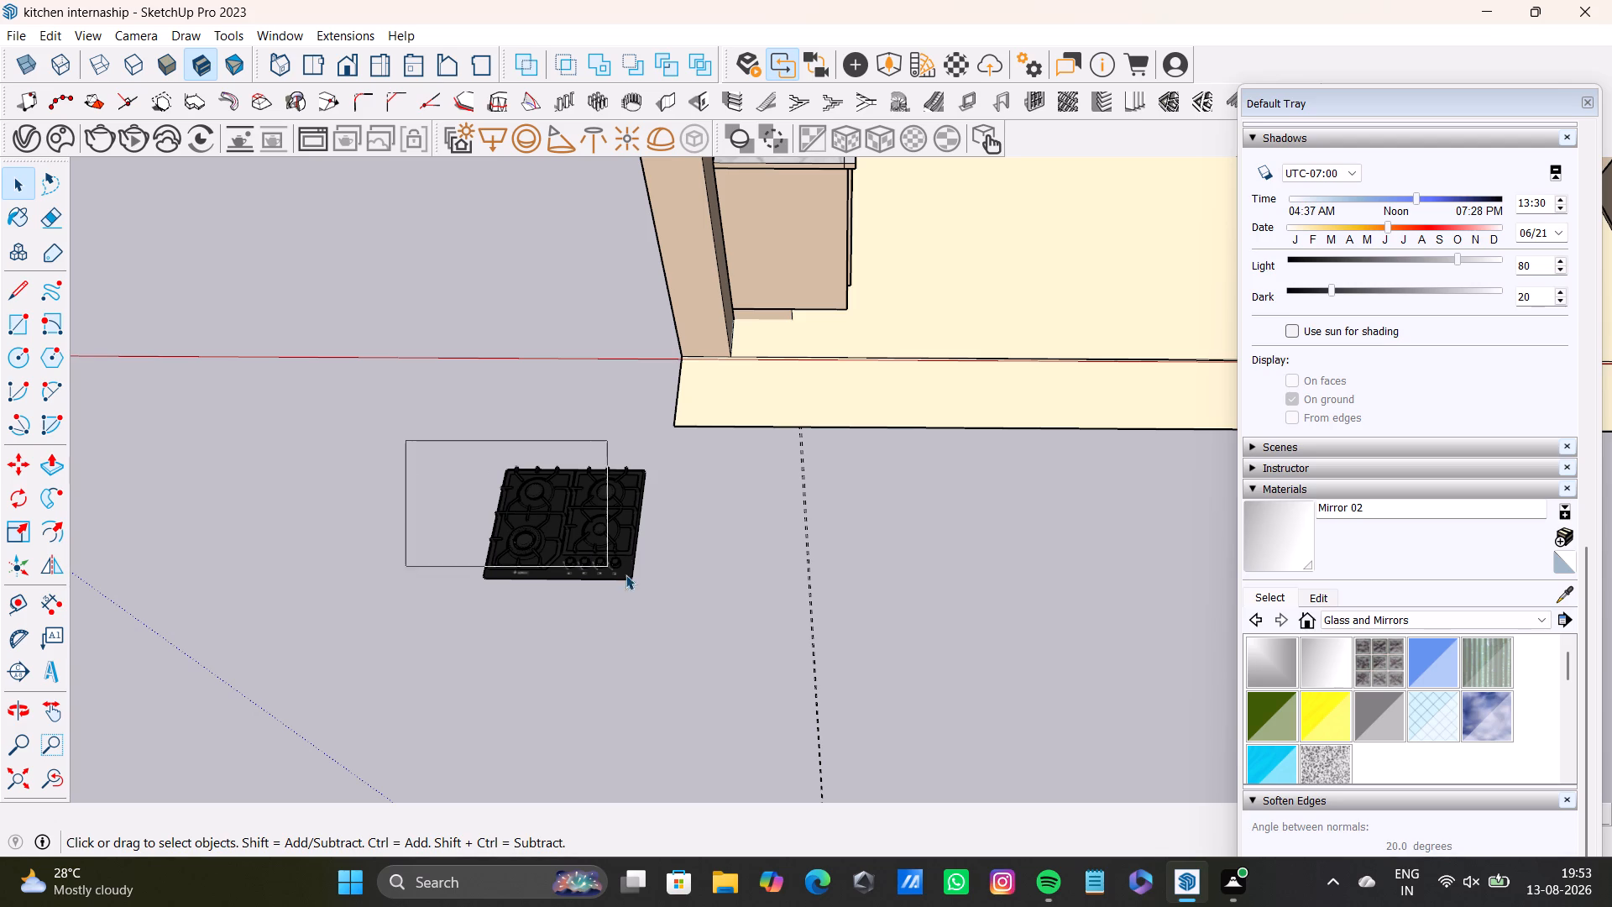
pyautogui.moveTo(625, 574); pyautogui.dragTo(696, 632)
pyautogui.tripleClick(593, 548)
pyautogui.click(593, 548)
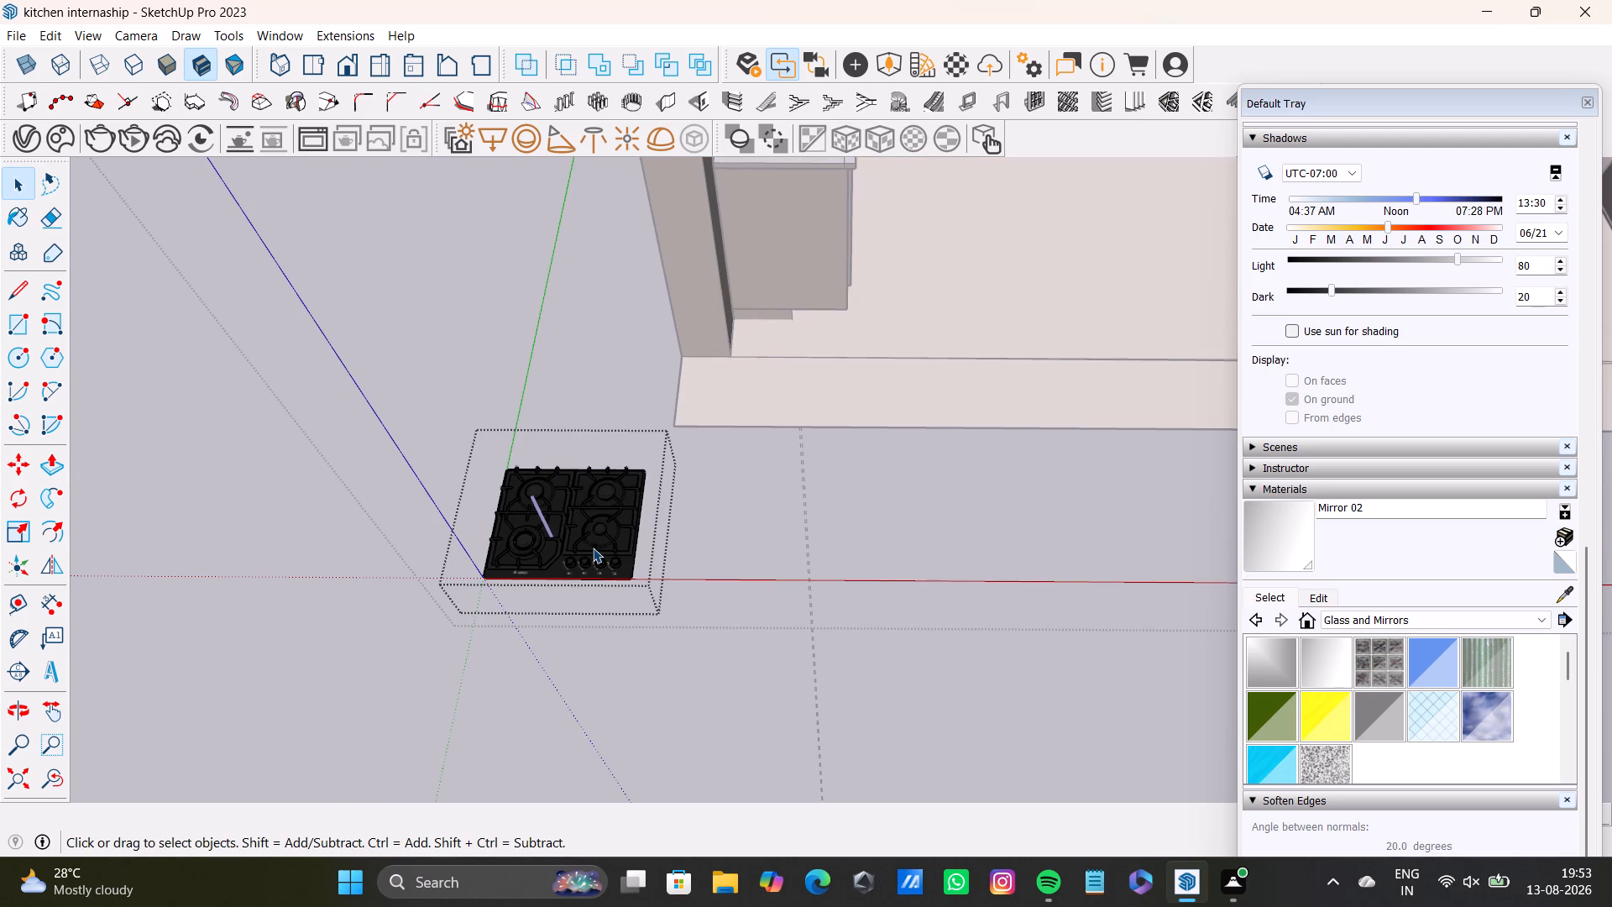
pyautogui.click(593, 548)
pyautogui.click(648, 606)
pyautogui.click(660, 606)
pyautogui.moveTo(435, 456); pyautogui.dragTo(683, 648)
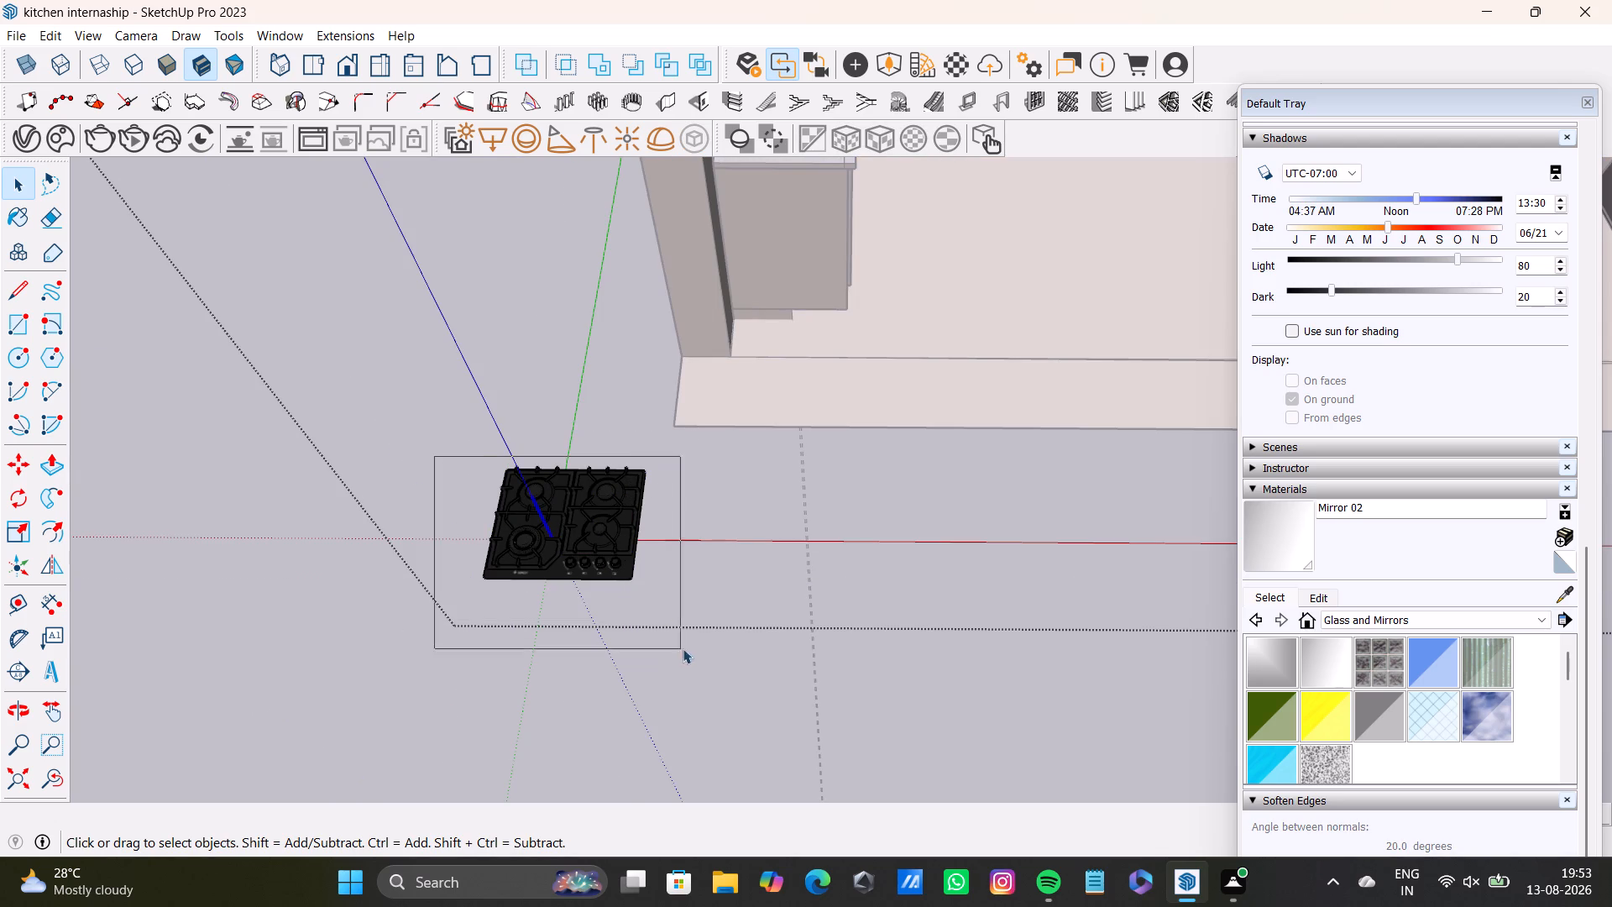
pyautogui.moveTo(683, 648); pyautogui.dragTo(713, 651)
pyautogui.press('m')
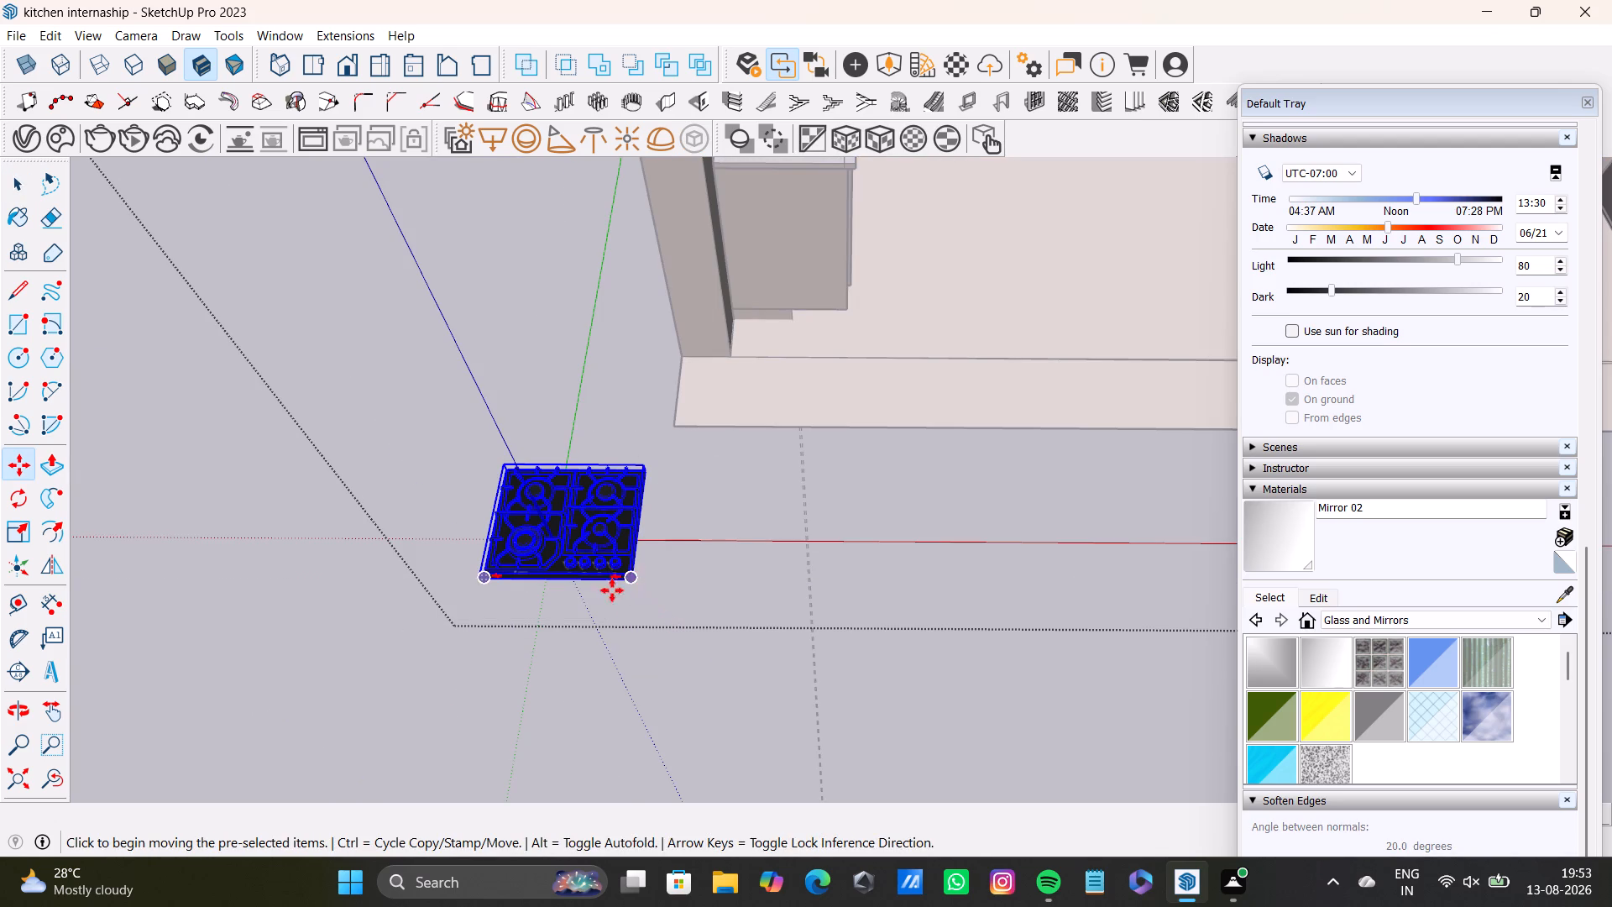
pyautogui.press('q')
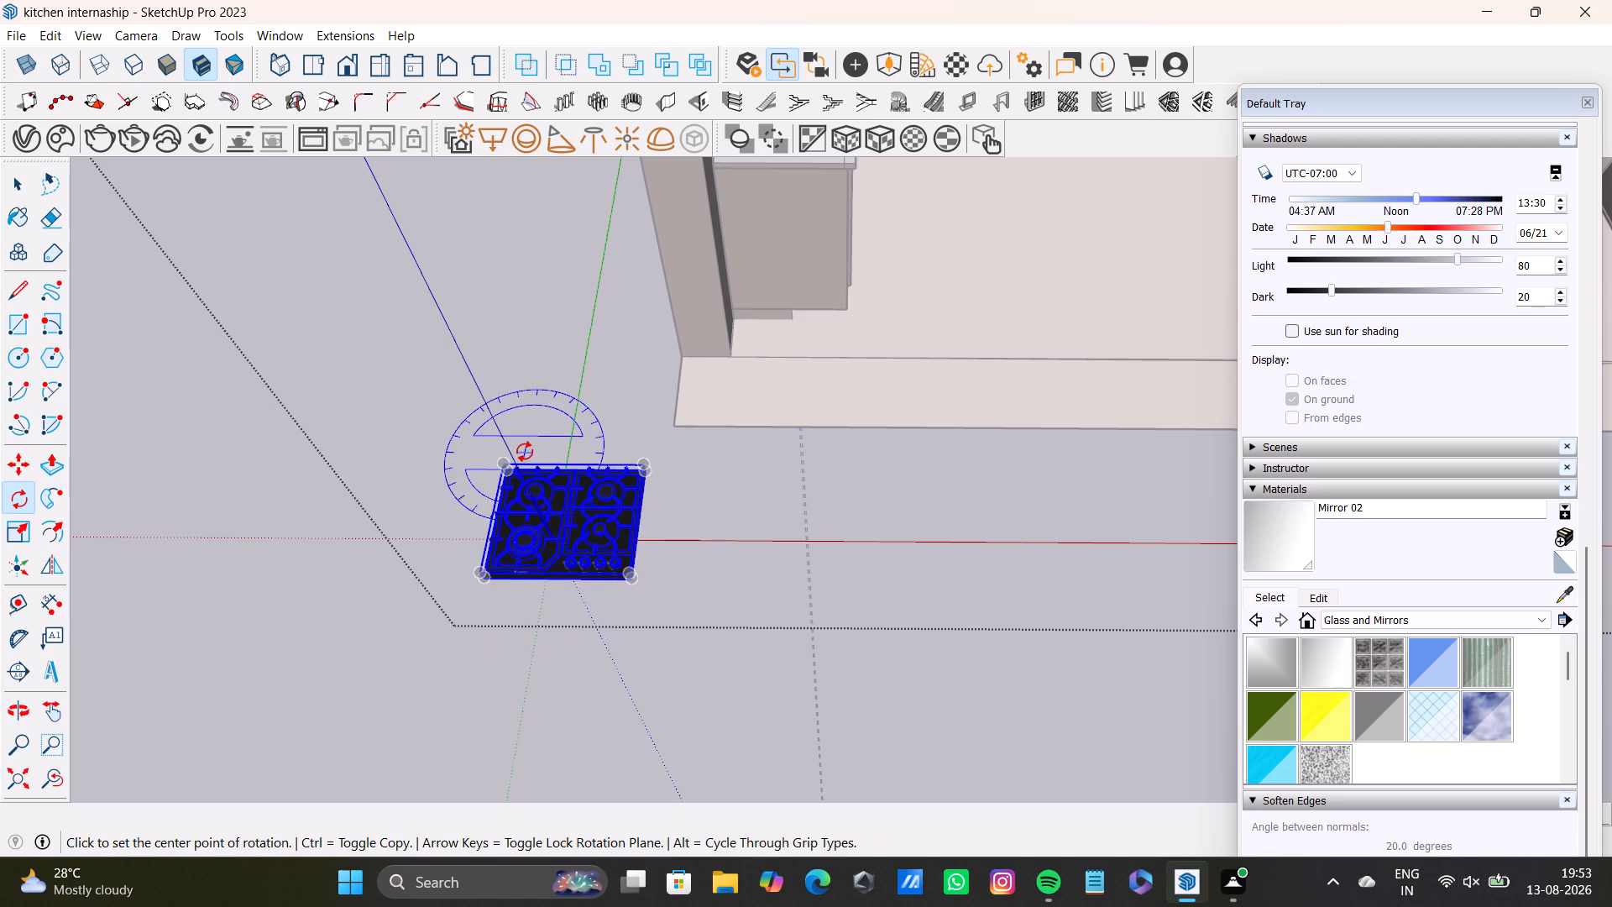
pyautogui.click(500, 466)
pyautogui.click(643, 465)
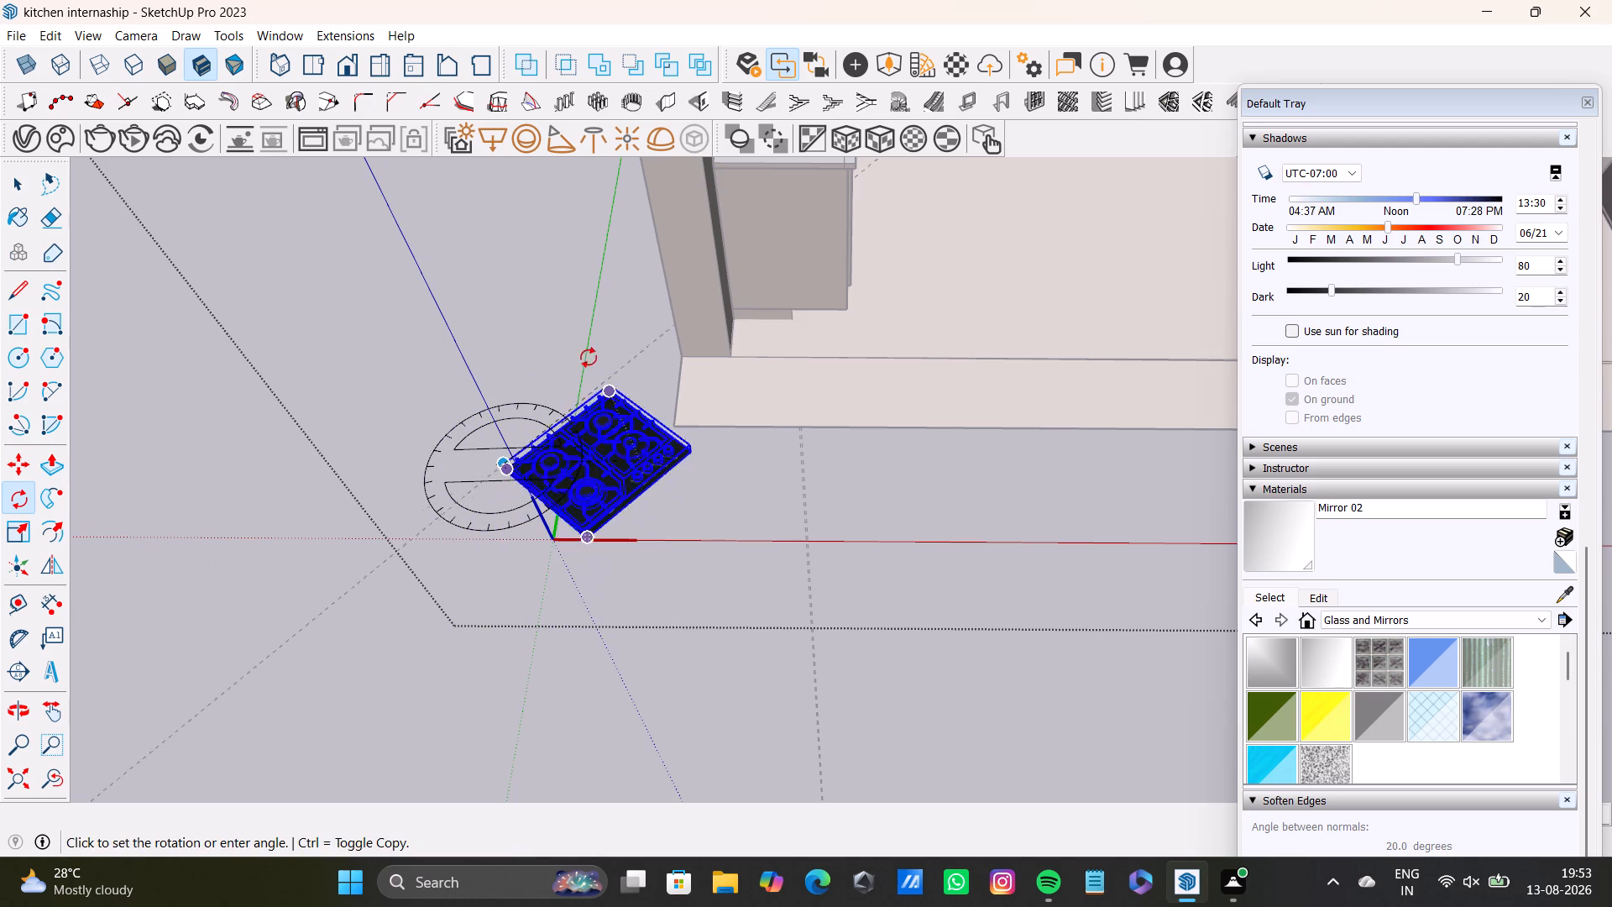
pyautogui.click(527, 349)
pyautogui.press('space')
# Check the rotated hob's orientation against the counter run and save the kitchen model.
pyautogui.moveTo(683, 472); pyautogui.dragTo(443, 530, button='middle')
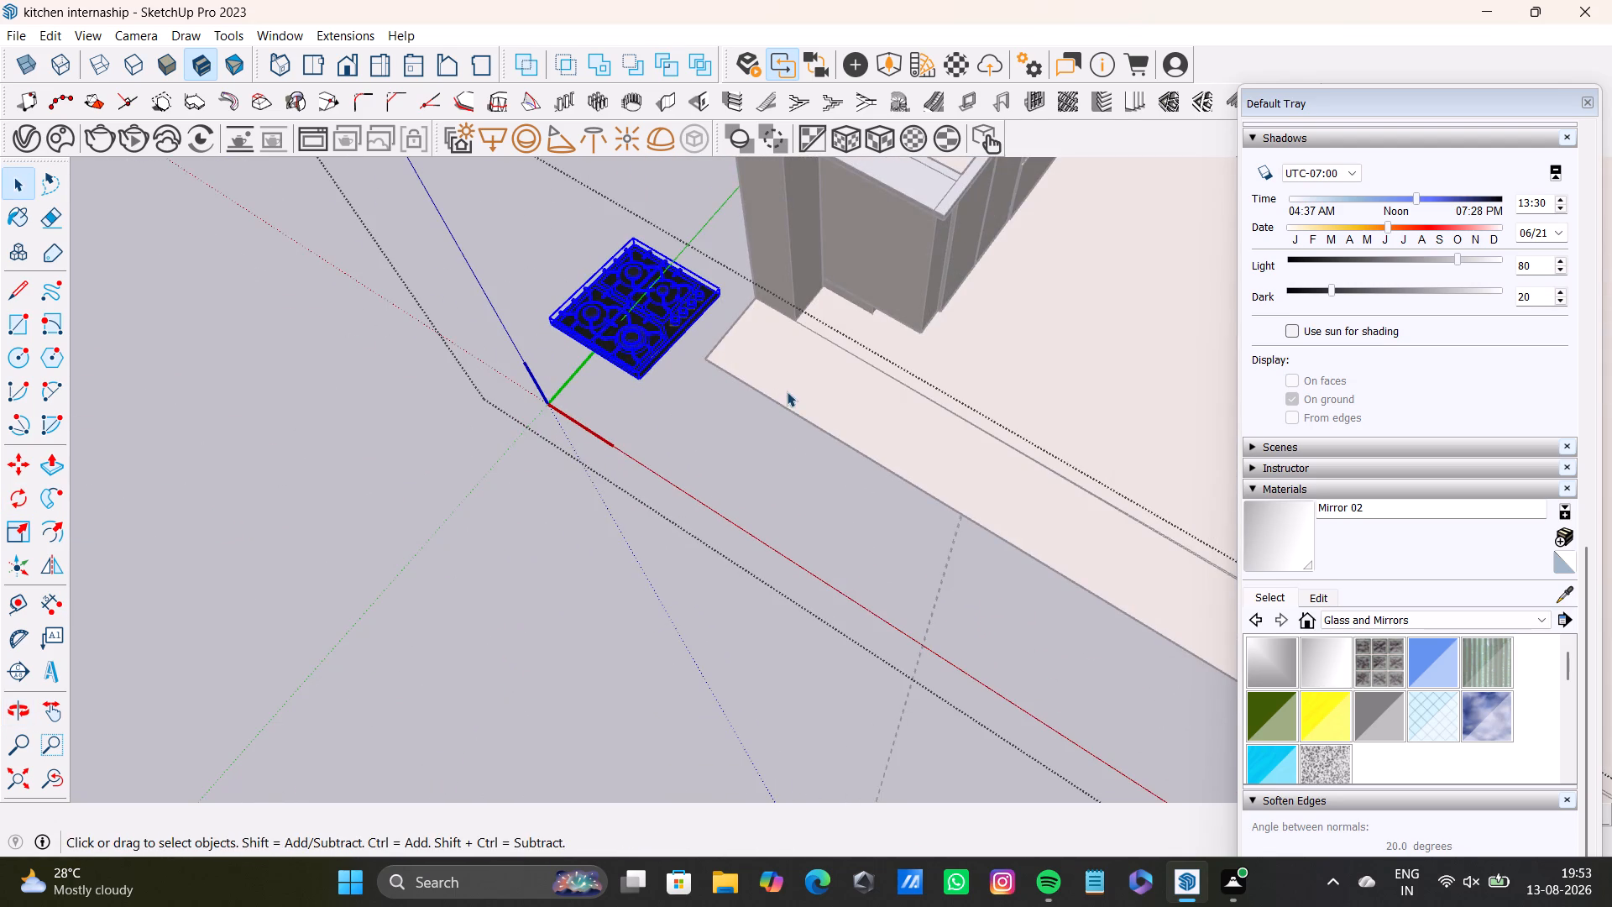
pyautogui.moveTo(787, 391); pyautogui.dragTo(817, 573, button='middle')
pyautogui.moveTo(824, 560); pyautogui.dragTo(599, 567, button='middle')
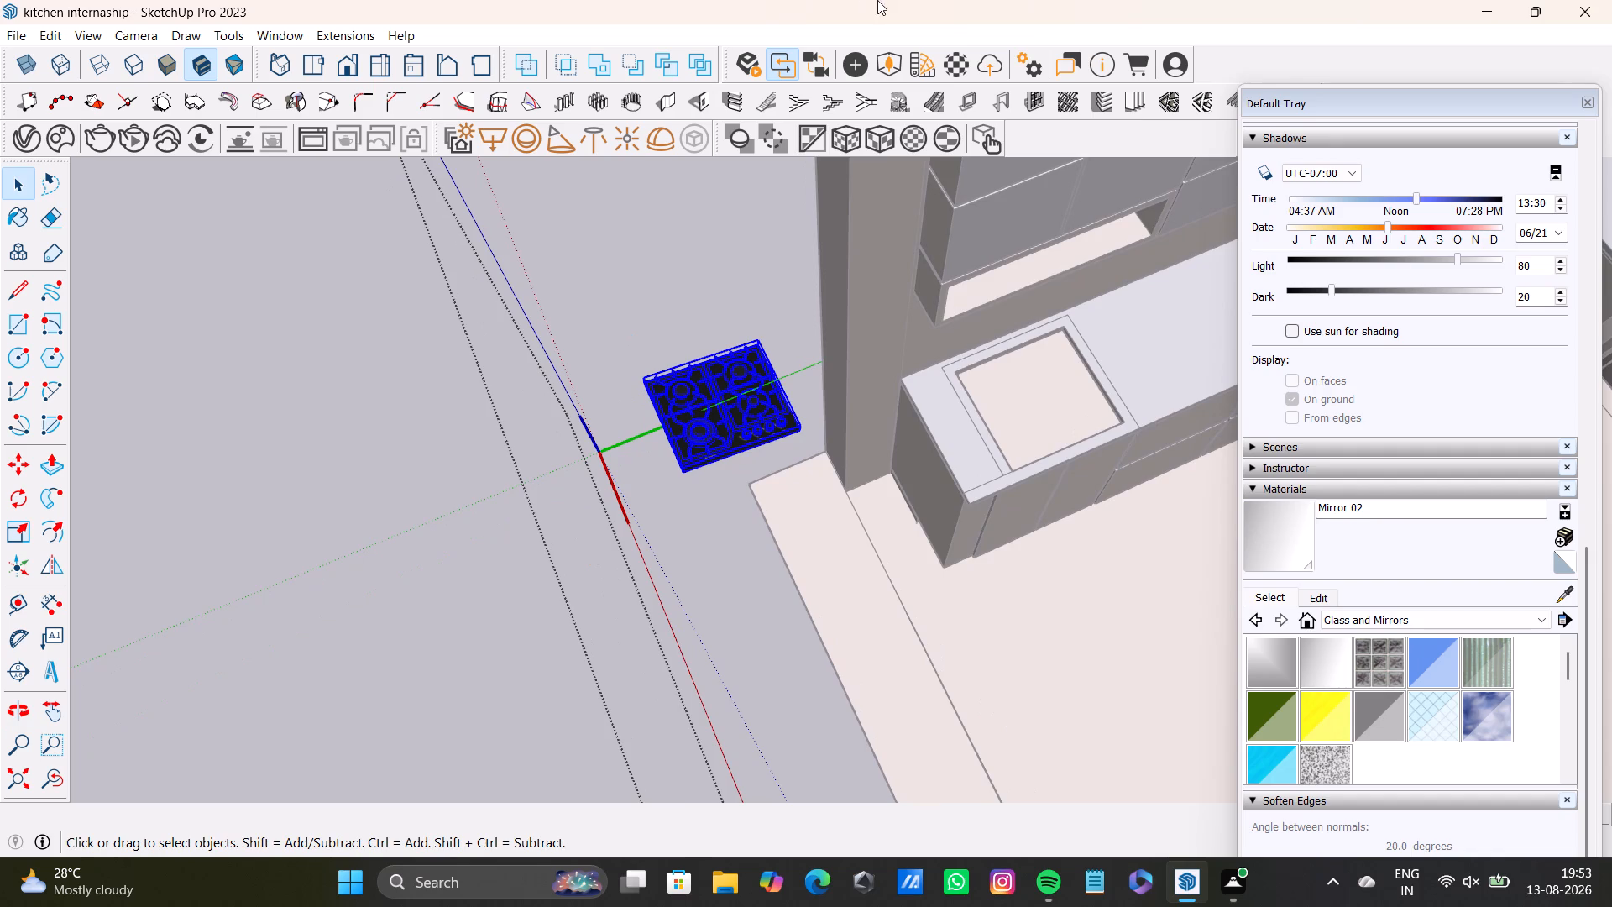
pyautogui.scroll(9, 793, 400)
pyautogui.moveTo(782, 405); pyautogui.dragTo(830, 254, button='middle')
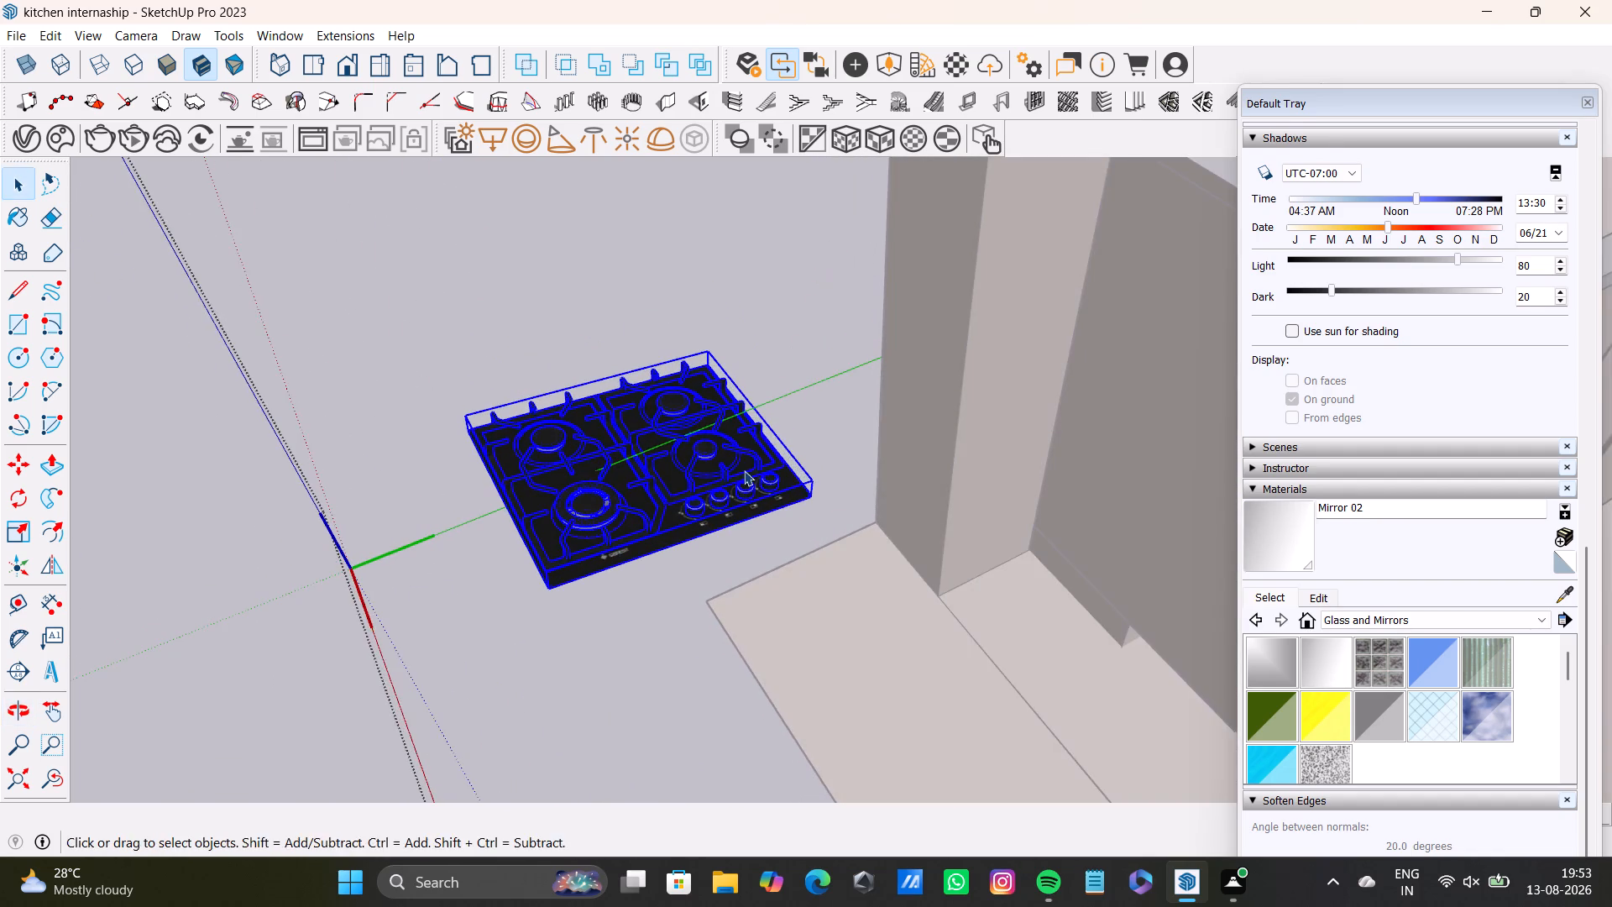
pyautogui.moveTo(744, 470); pyautogui.dragTo(767, 413, button='middle')
pyautogui.hotkey('ctrl', 's')
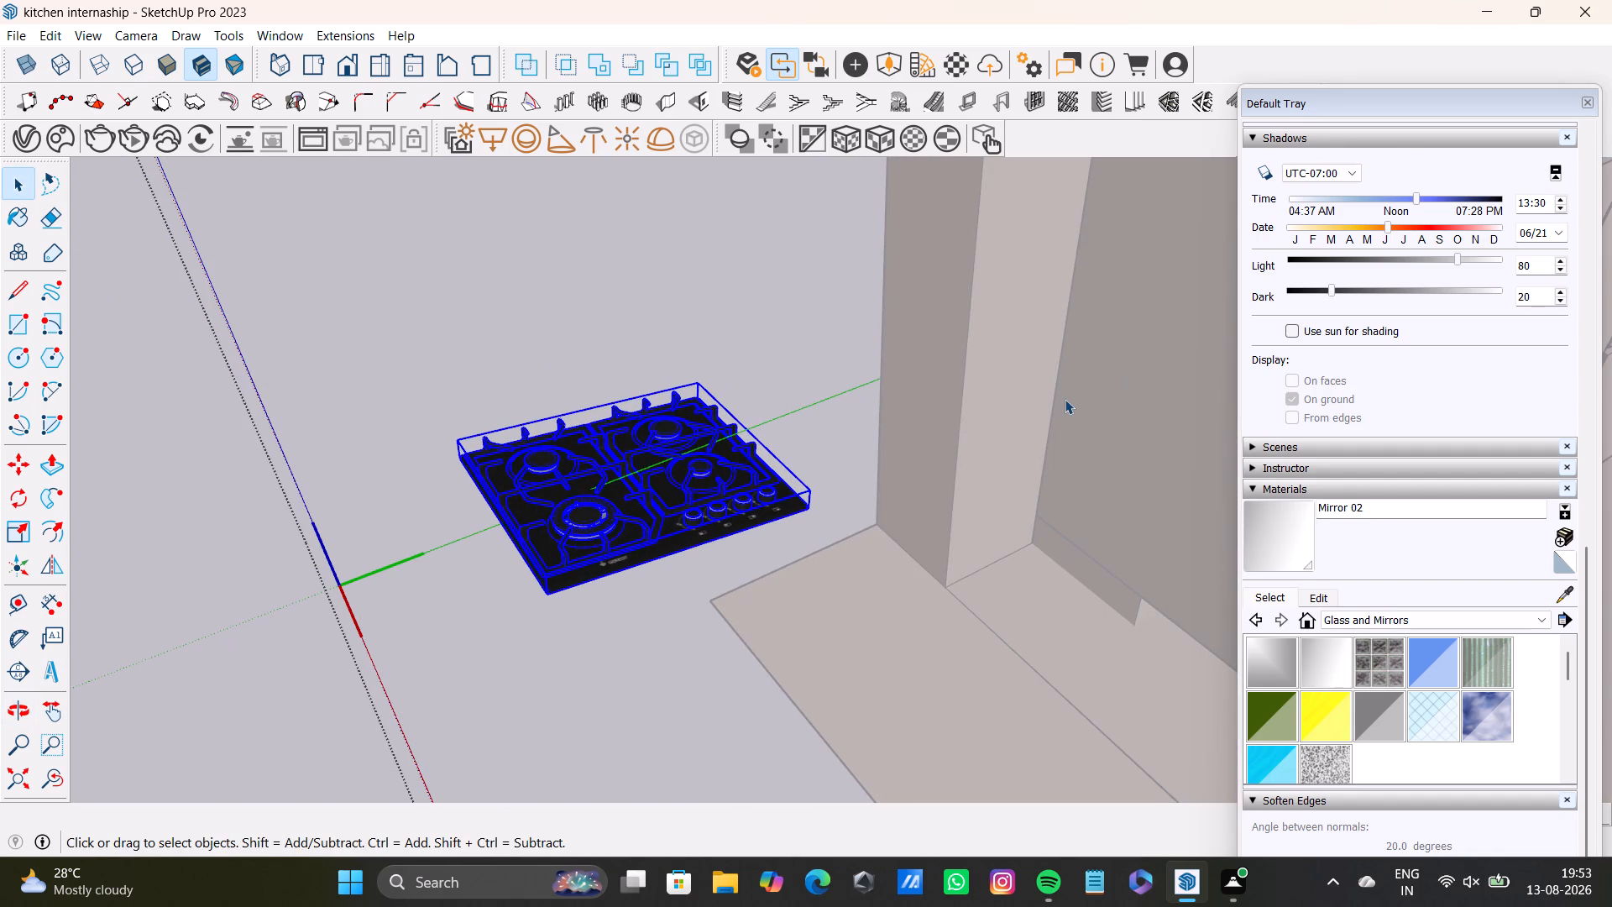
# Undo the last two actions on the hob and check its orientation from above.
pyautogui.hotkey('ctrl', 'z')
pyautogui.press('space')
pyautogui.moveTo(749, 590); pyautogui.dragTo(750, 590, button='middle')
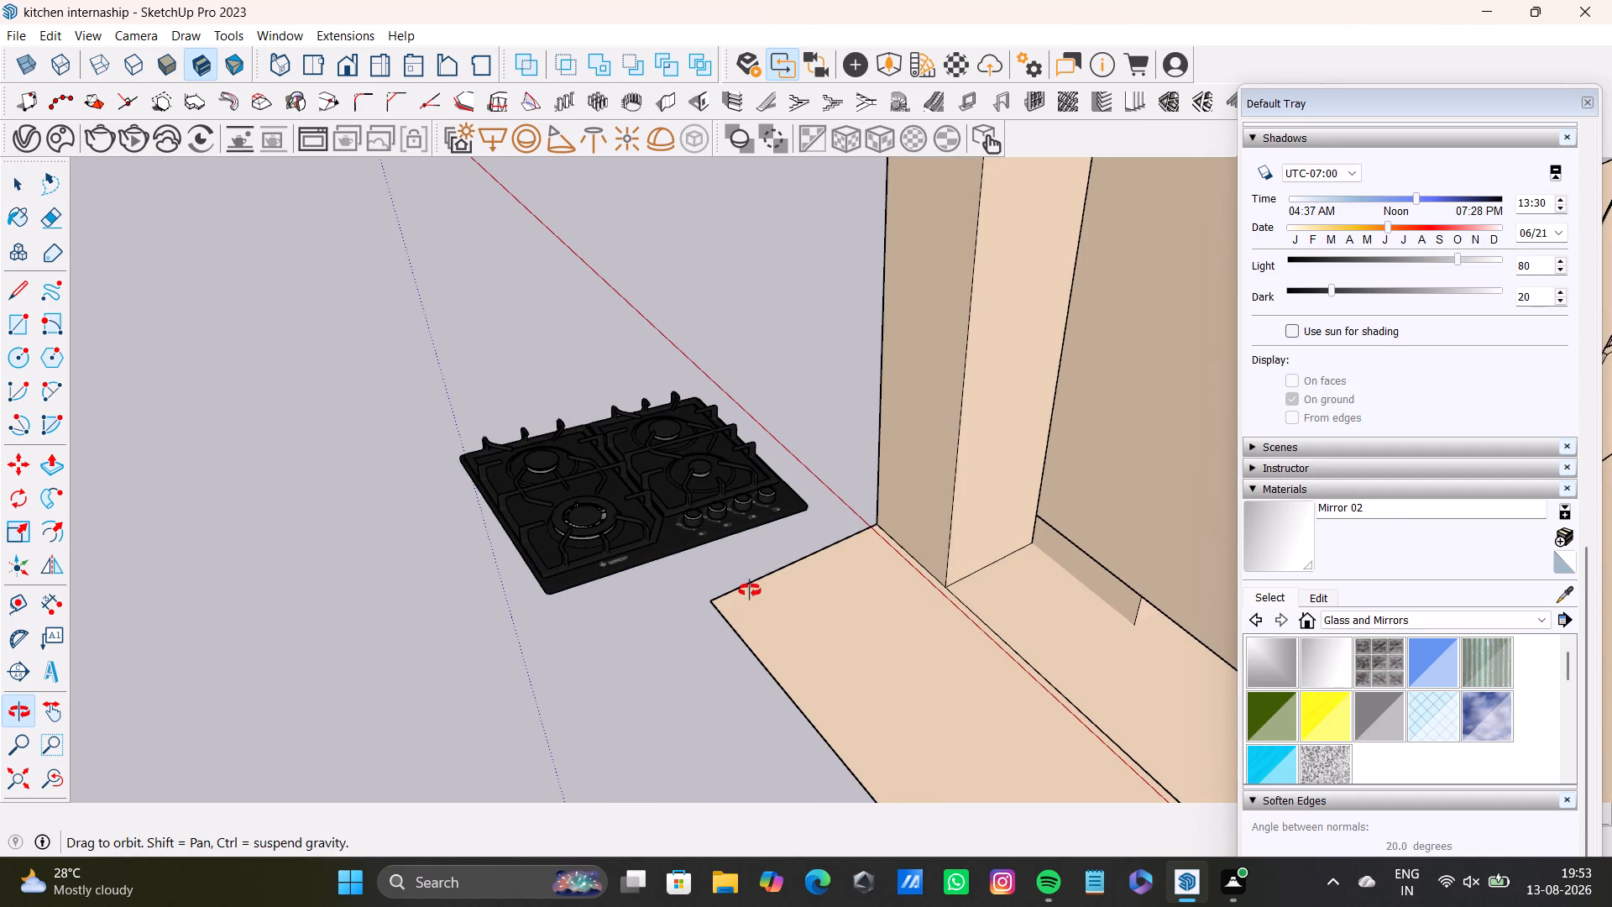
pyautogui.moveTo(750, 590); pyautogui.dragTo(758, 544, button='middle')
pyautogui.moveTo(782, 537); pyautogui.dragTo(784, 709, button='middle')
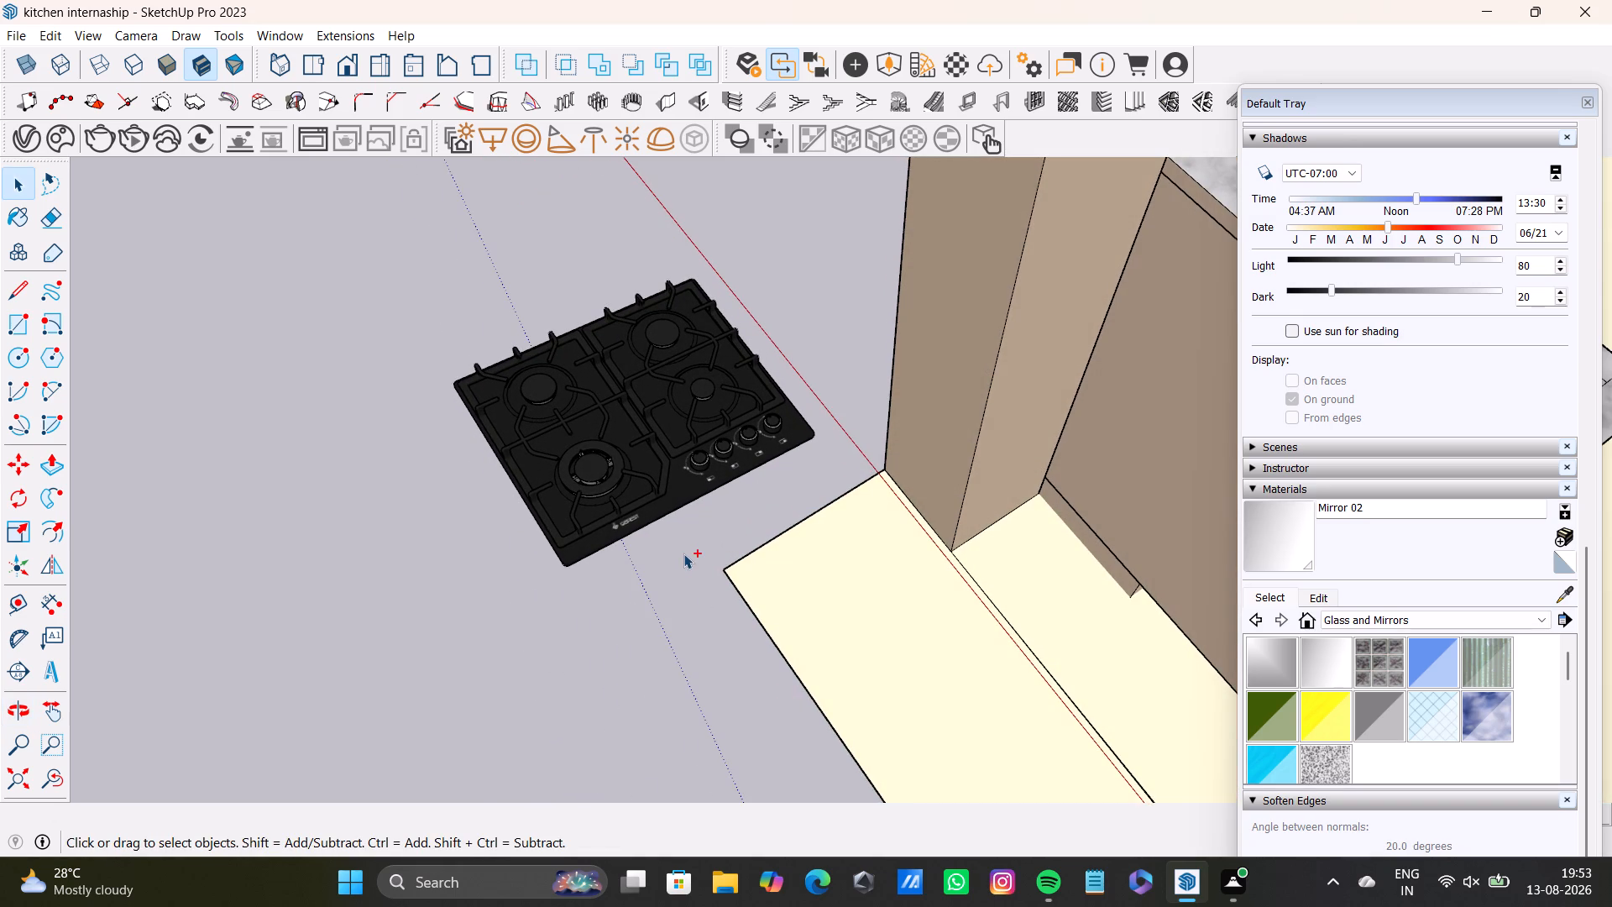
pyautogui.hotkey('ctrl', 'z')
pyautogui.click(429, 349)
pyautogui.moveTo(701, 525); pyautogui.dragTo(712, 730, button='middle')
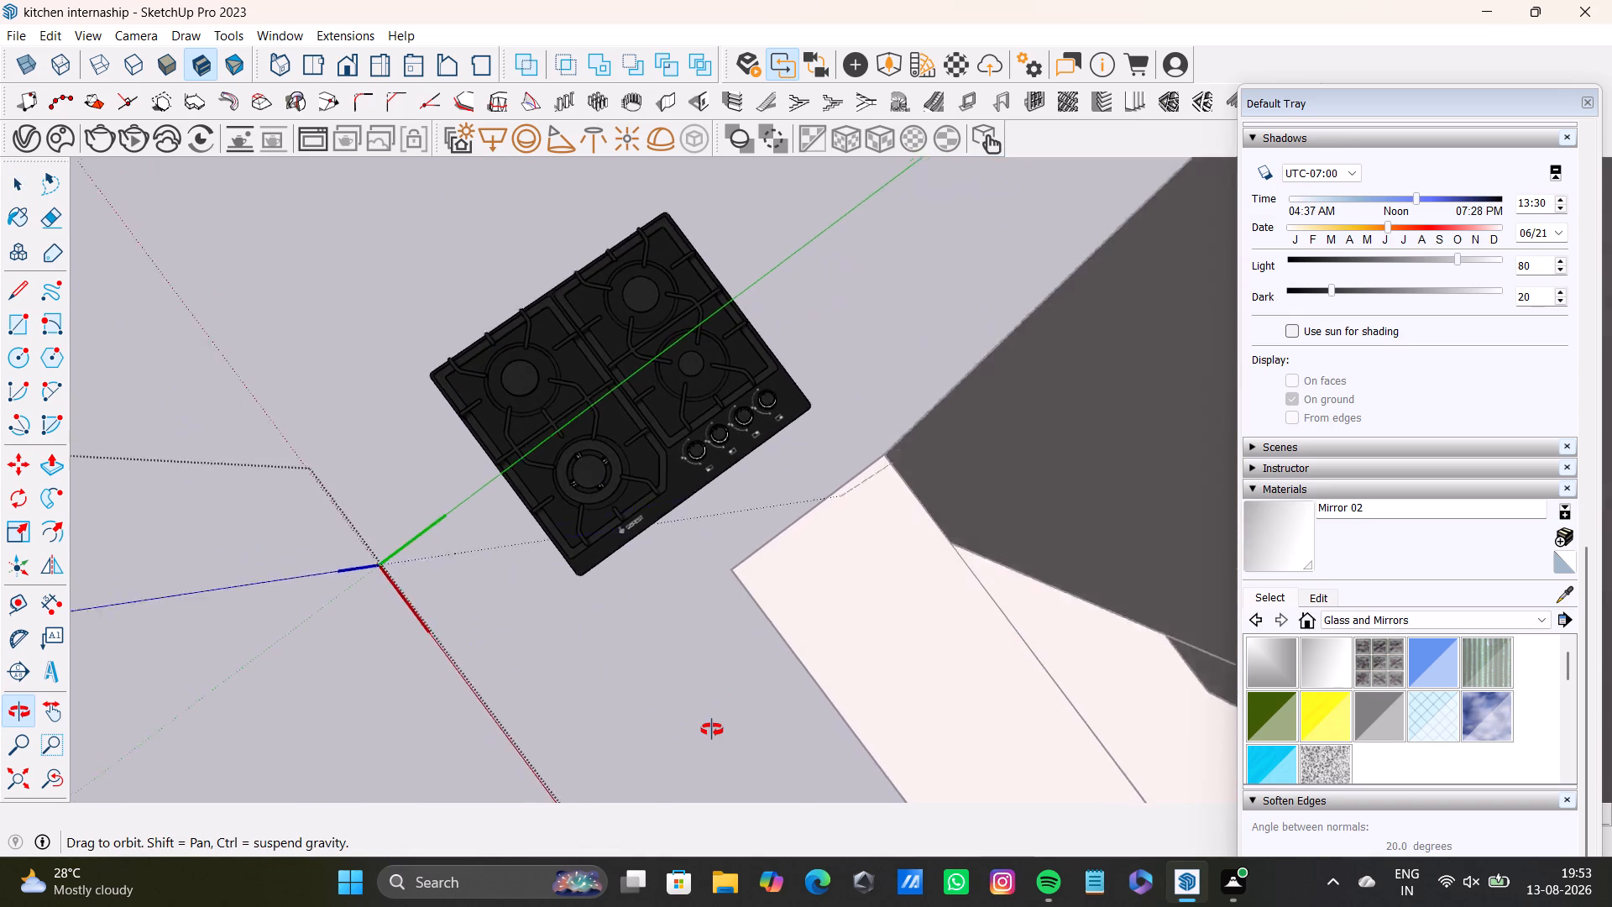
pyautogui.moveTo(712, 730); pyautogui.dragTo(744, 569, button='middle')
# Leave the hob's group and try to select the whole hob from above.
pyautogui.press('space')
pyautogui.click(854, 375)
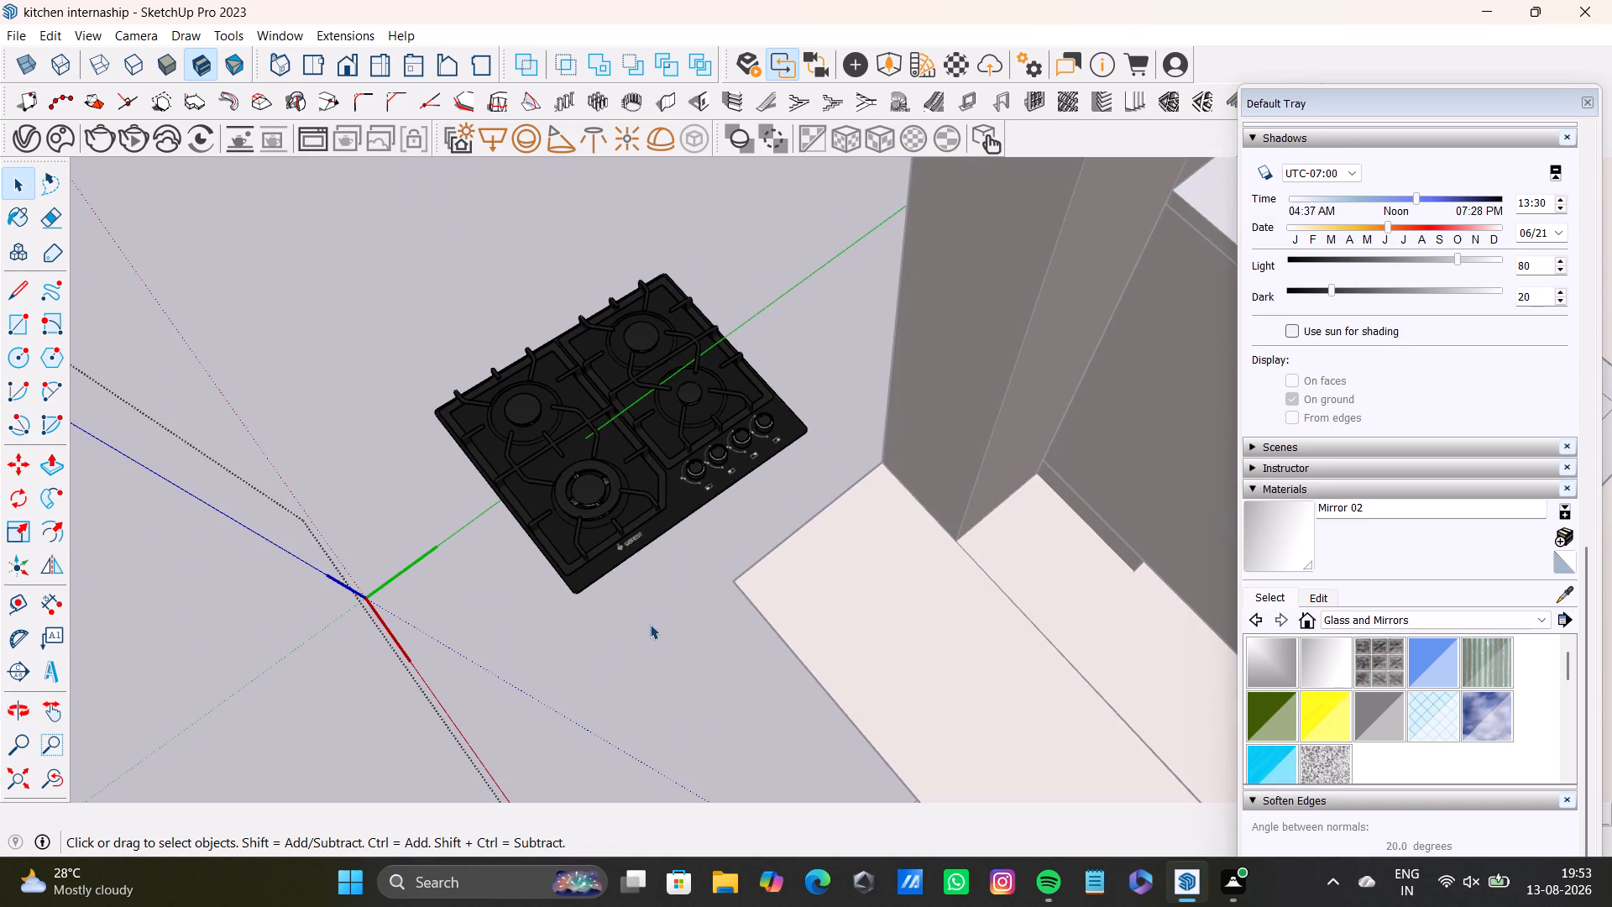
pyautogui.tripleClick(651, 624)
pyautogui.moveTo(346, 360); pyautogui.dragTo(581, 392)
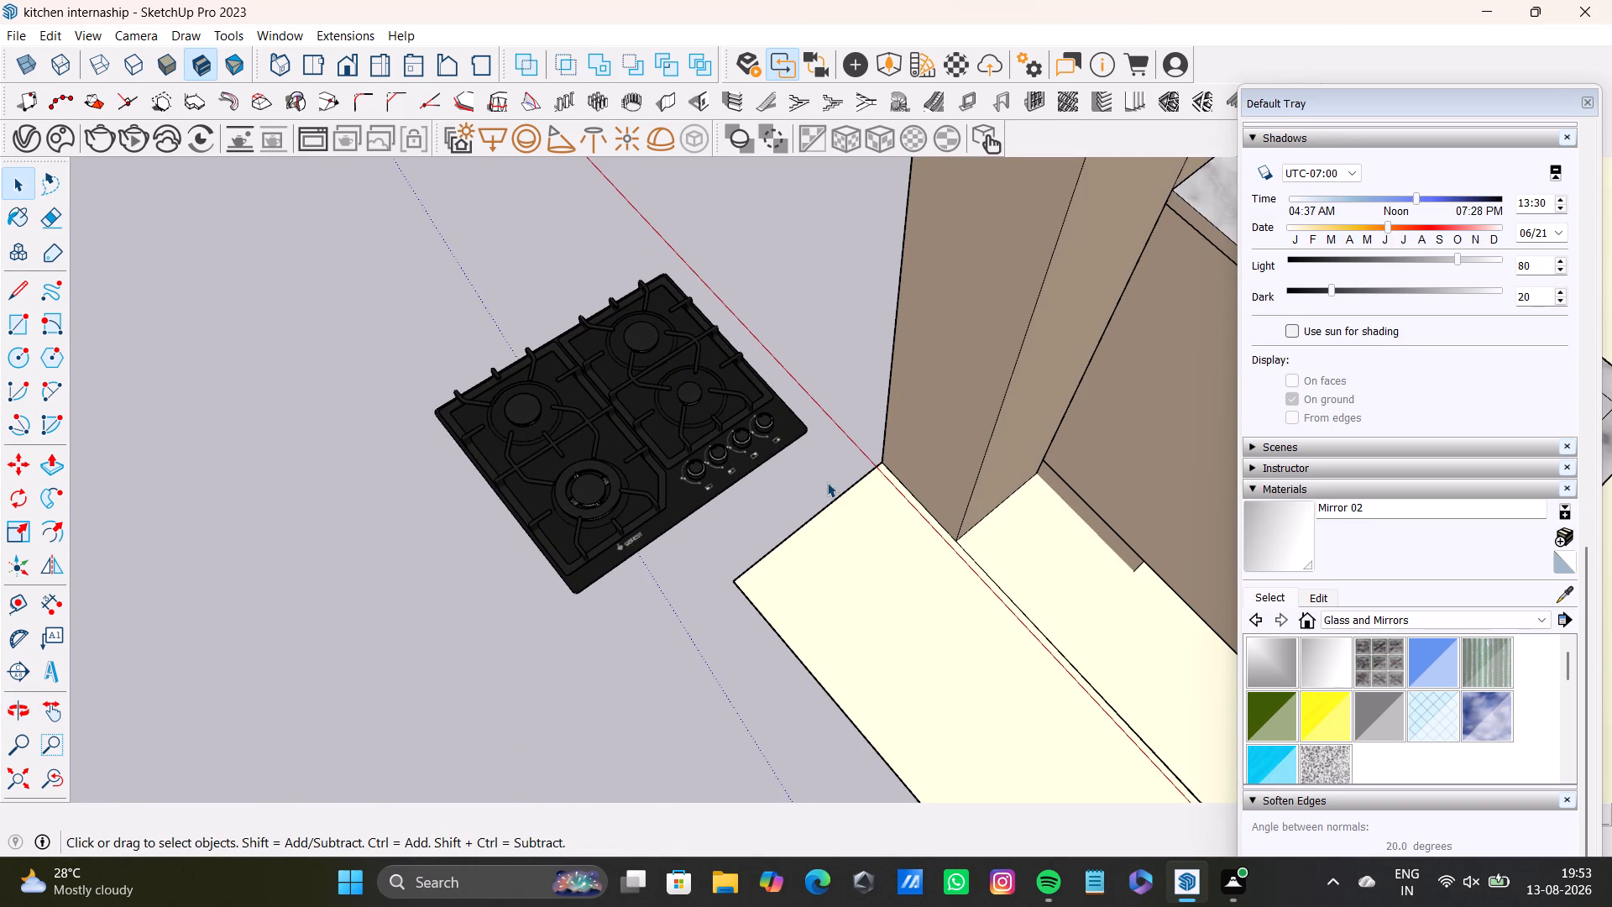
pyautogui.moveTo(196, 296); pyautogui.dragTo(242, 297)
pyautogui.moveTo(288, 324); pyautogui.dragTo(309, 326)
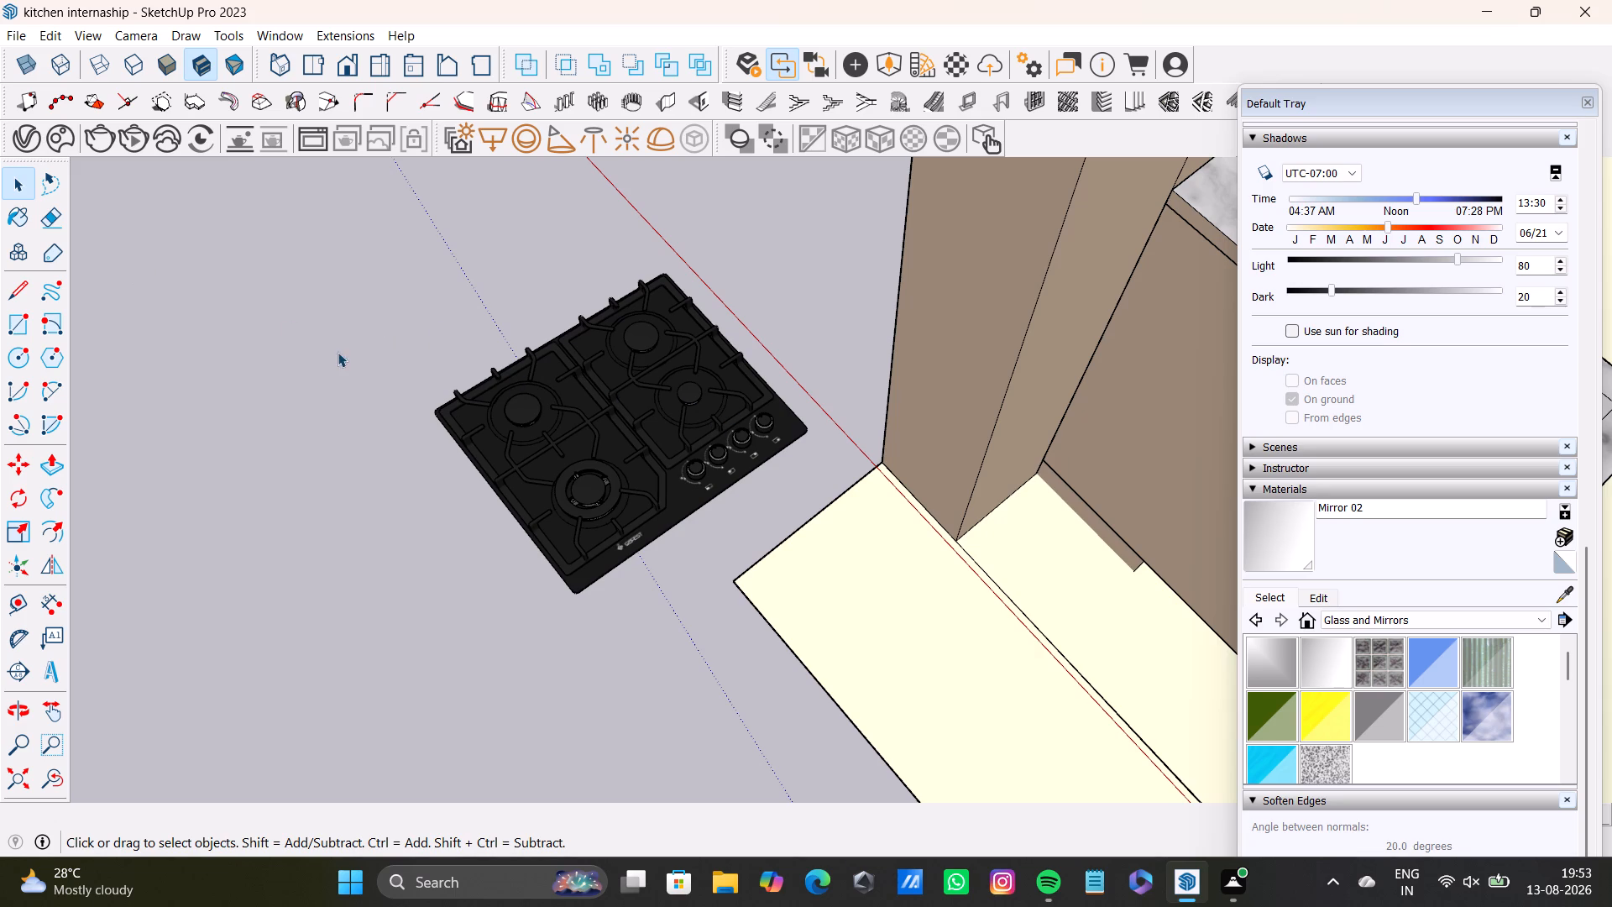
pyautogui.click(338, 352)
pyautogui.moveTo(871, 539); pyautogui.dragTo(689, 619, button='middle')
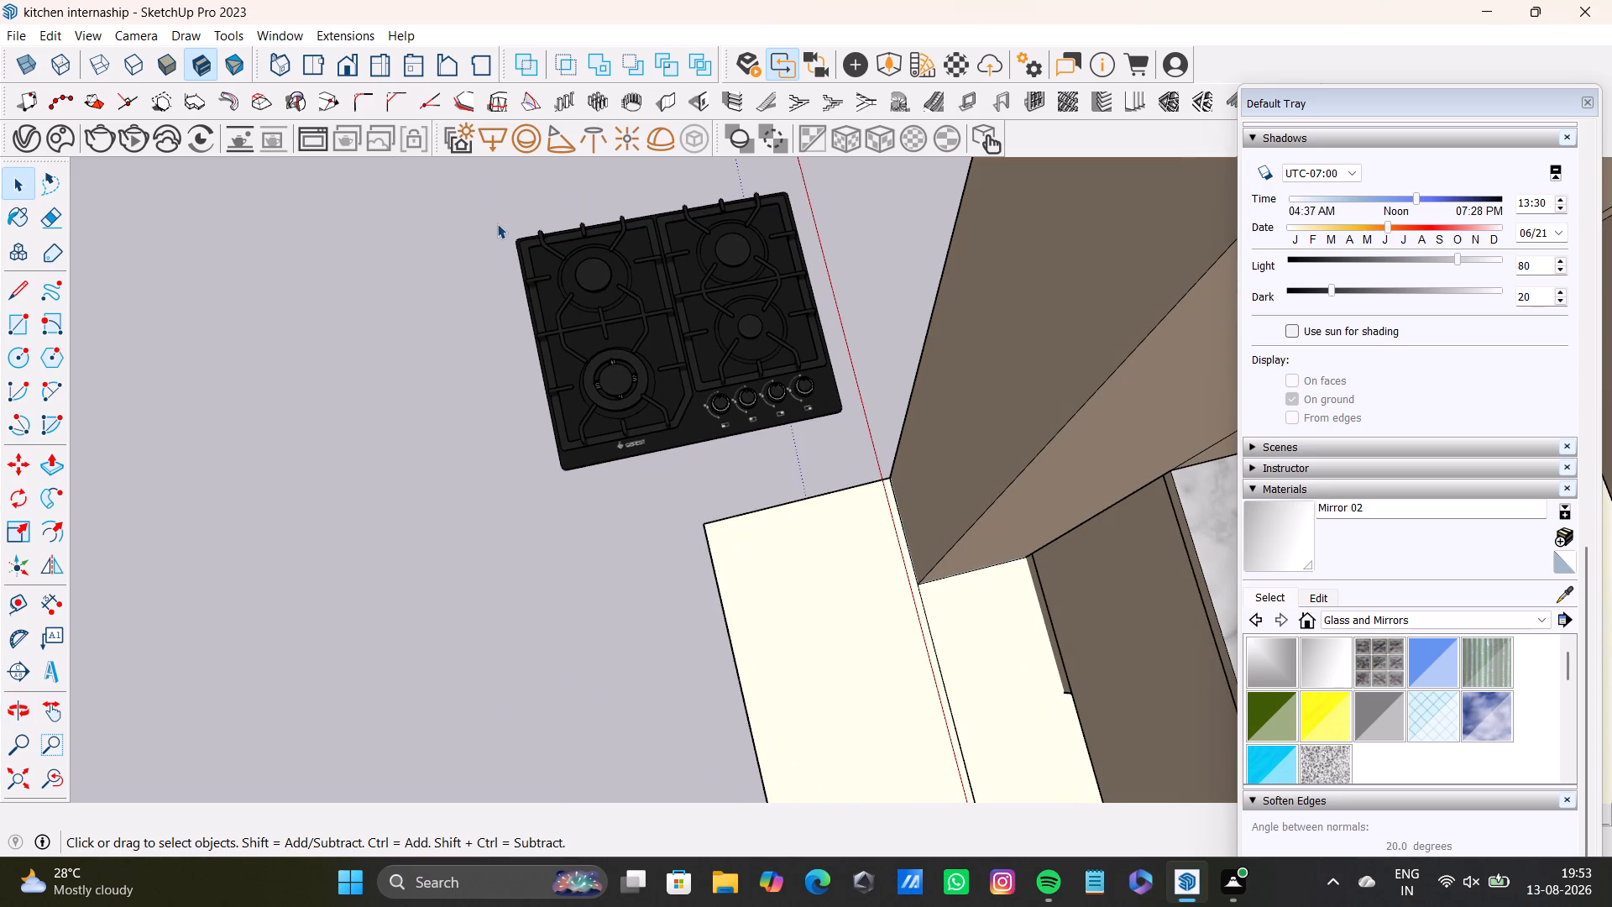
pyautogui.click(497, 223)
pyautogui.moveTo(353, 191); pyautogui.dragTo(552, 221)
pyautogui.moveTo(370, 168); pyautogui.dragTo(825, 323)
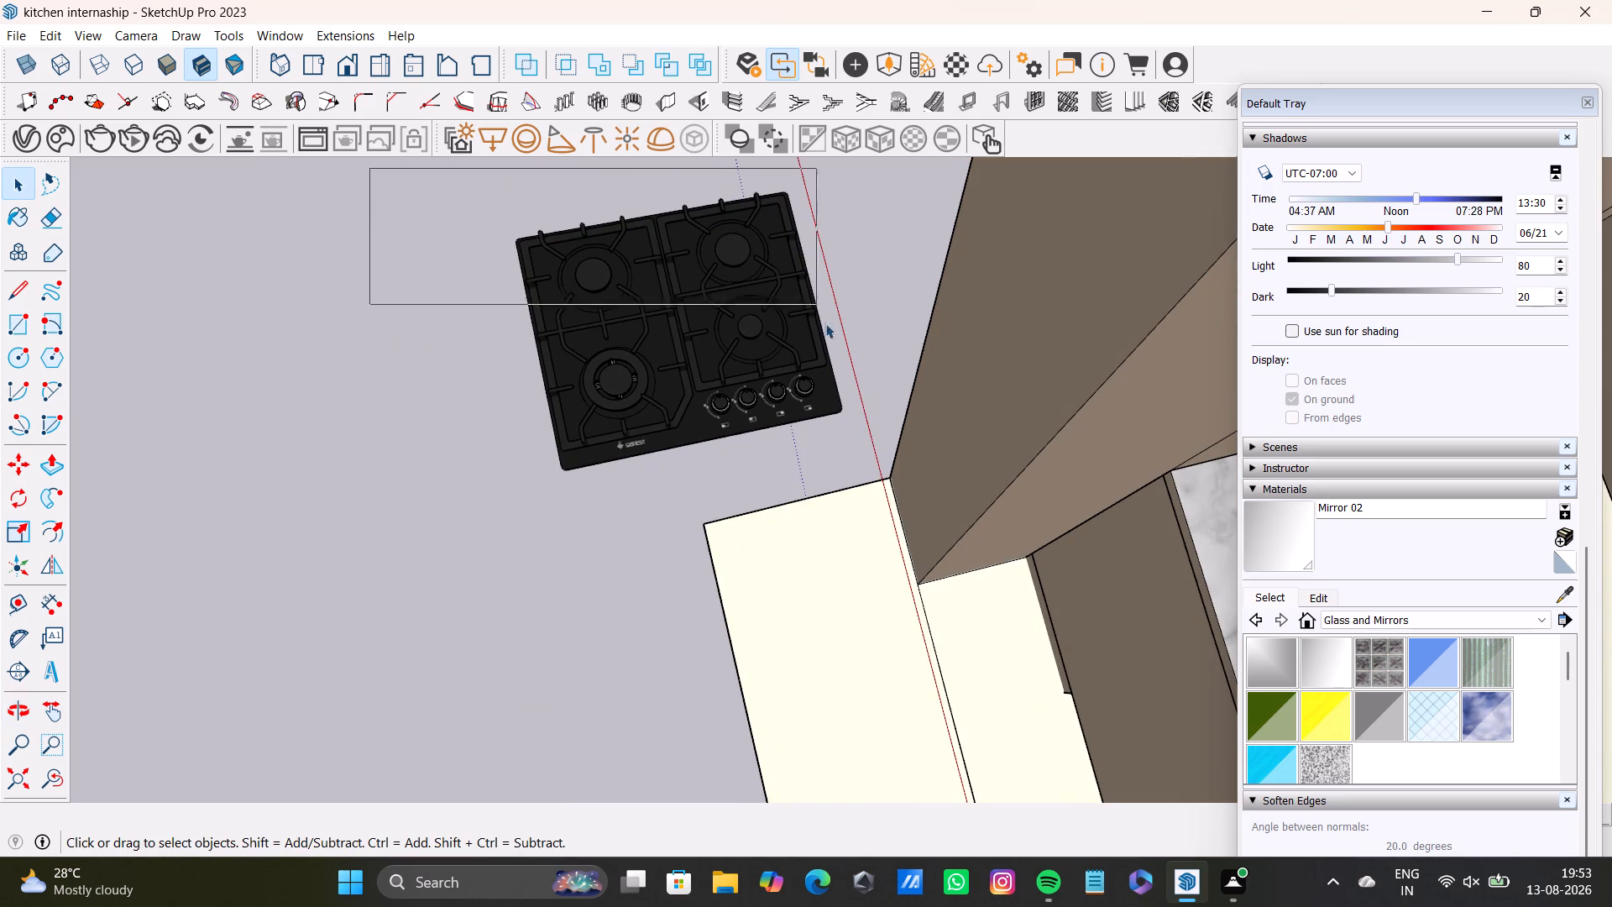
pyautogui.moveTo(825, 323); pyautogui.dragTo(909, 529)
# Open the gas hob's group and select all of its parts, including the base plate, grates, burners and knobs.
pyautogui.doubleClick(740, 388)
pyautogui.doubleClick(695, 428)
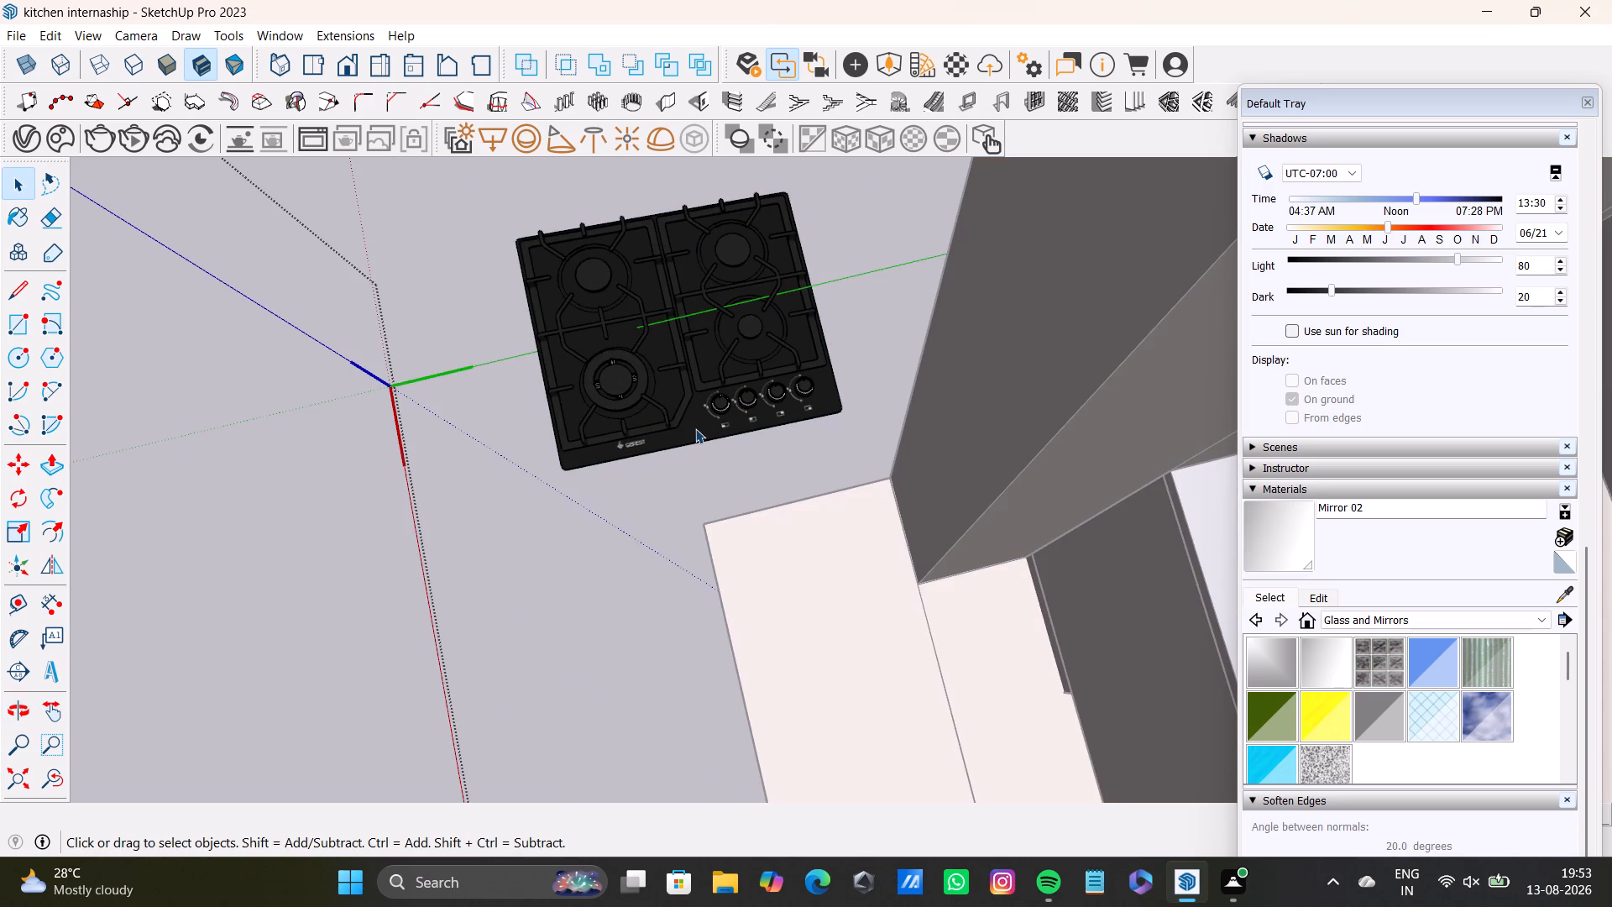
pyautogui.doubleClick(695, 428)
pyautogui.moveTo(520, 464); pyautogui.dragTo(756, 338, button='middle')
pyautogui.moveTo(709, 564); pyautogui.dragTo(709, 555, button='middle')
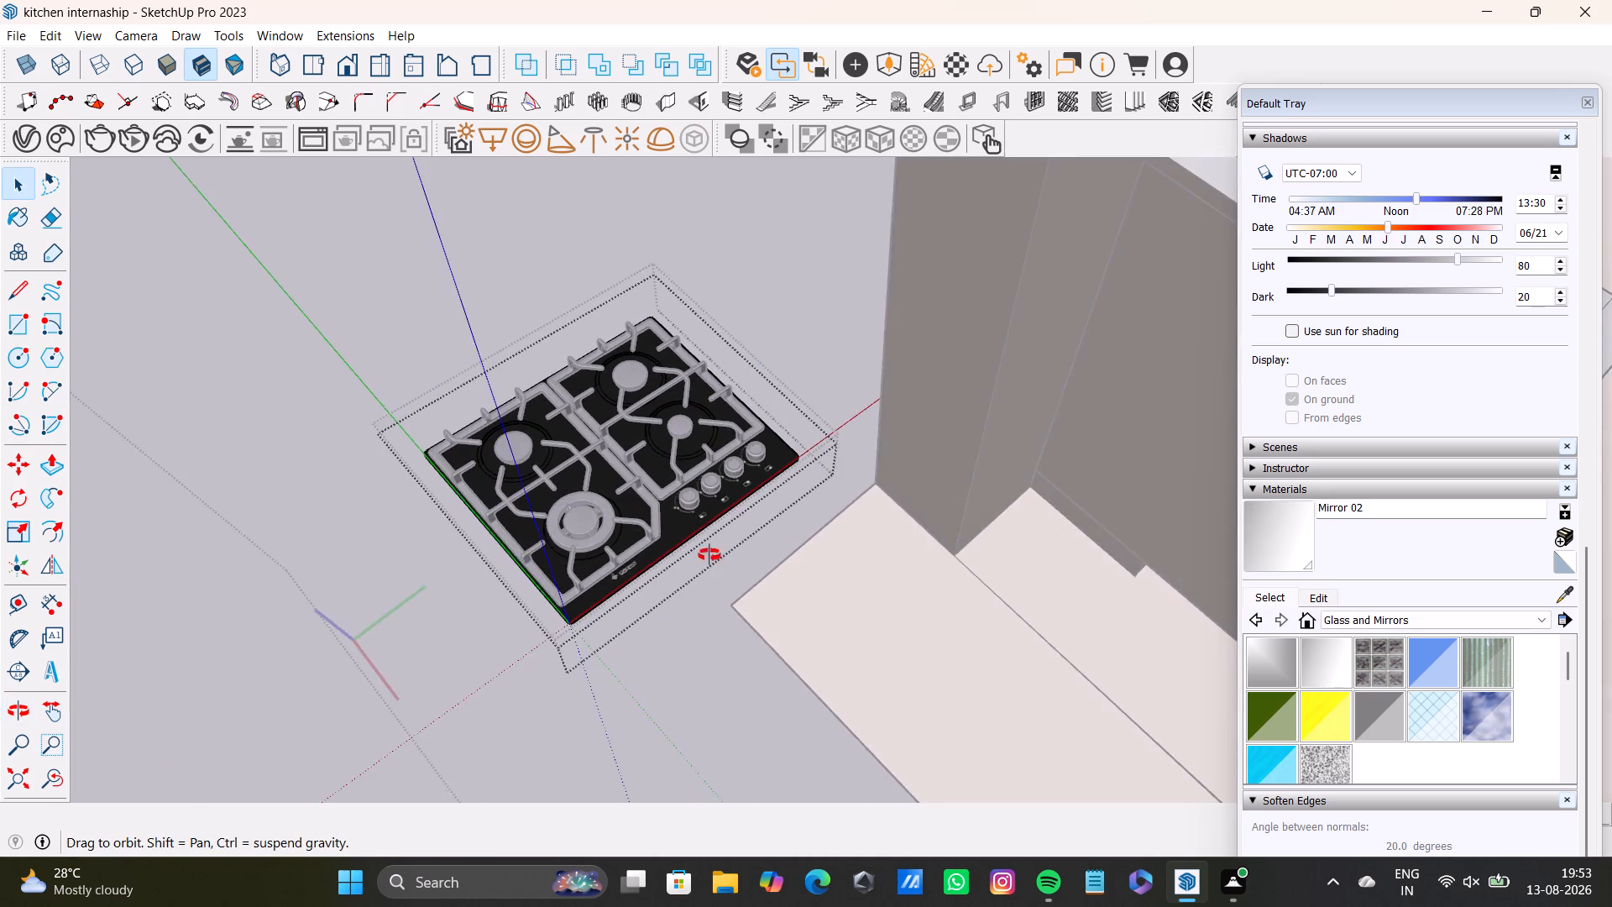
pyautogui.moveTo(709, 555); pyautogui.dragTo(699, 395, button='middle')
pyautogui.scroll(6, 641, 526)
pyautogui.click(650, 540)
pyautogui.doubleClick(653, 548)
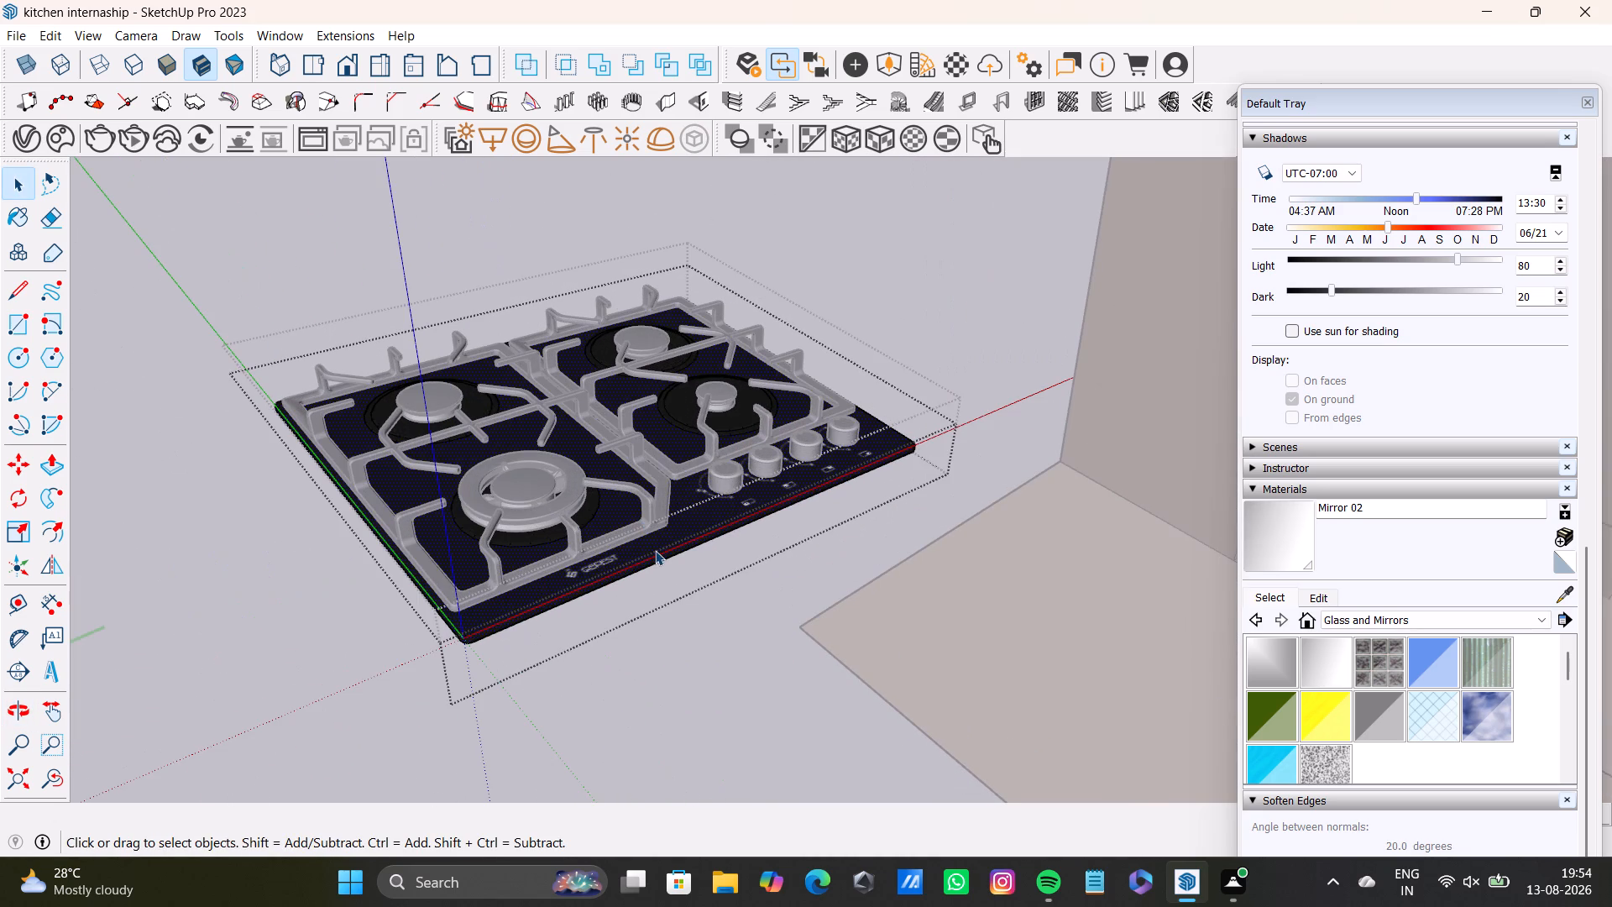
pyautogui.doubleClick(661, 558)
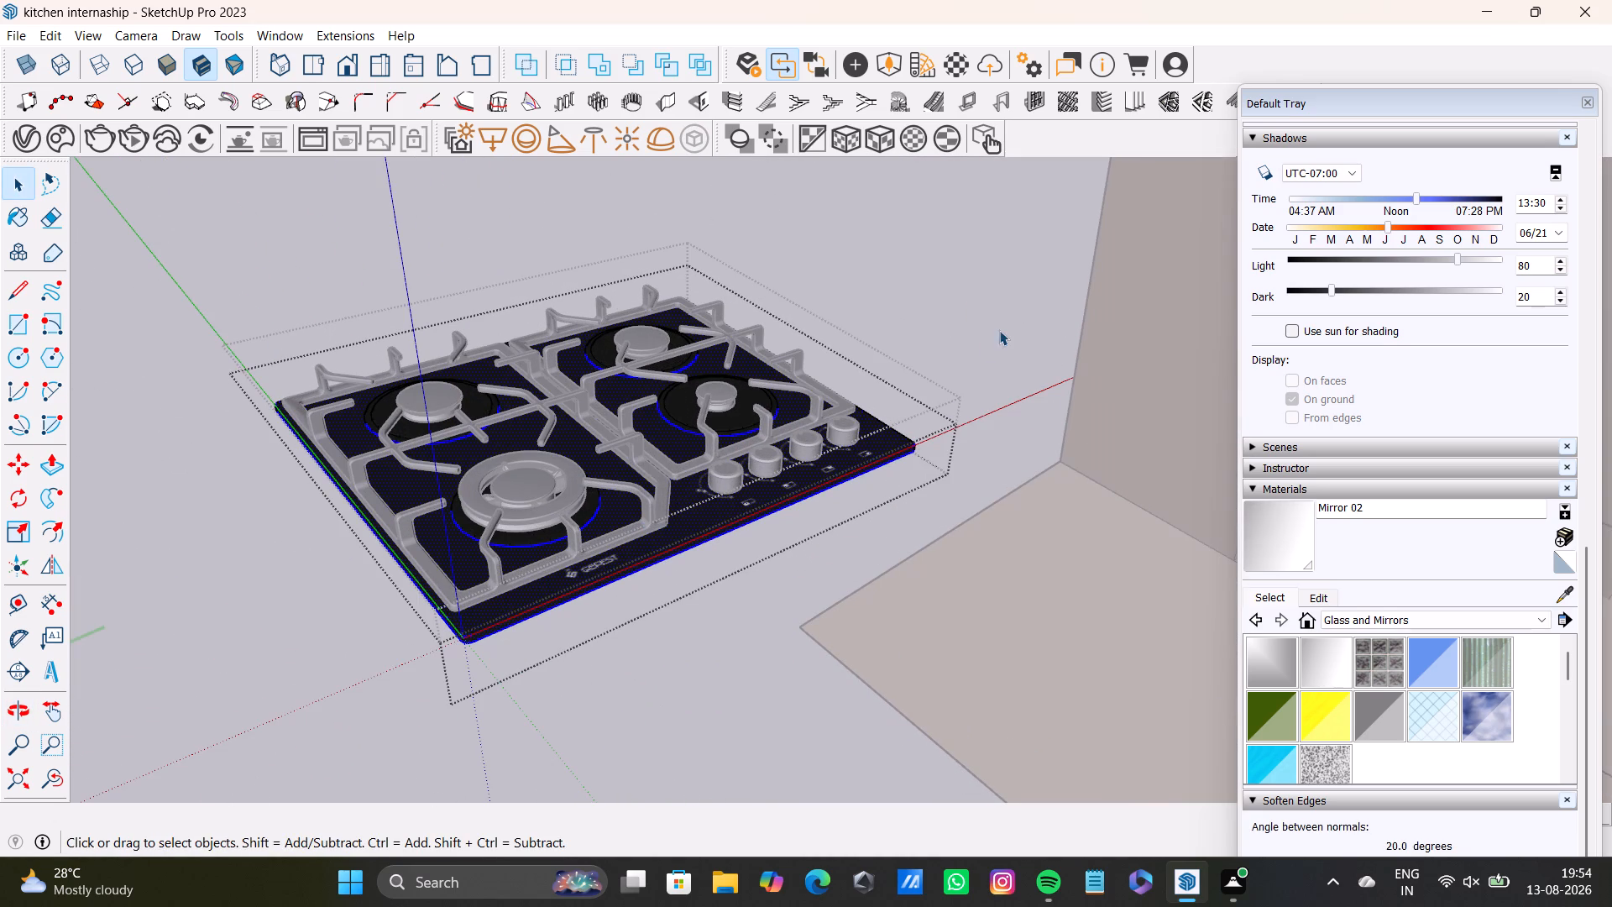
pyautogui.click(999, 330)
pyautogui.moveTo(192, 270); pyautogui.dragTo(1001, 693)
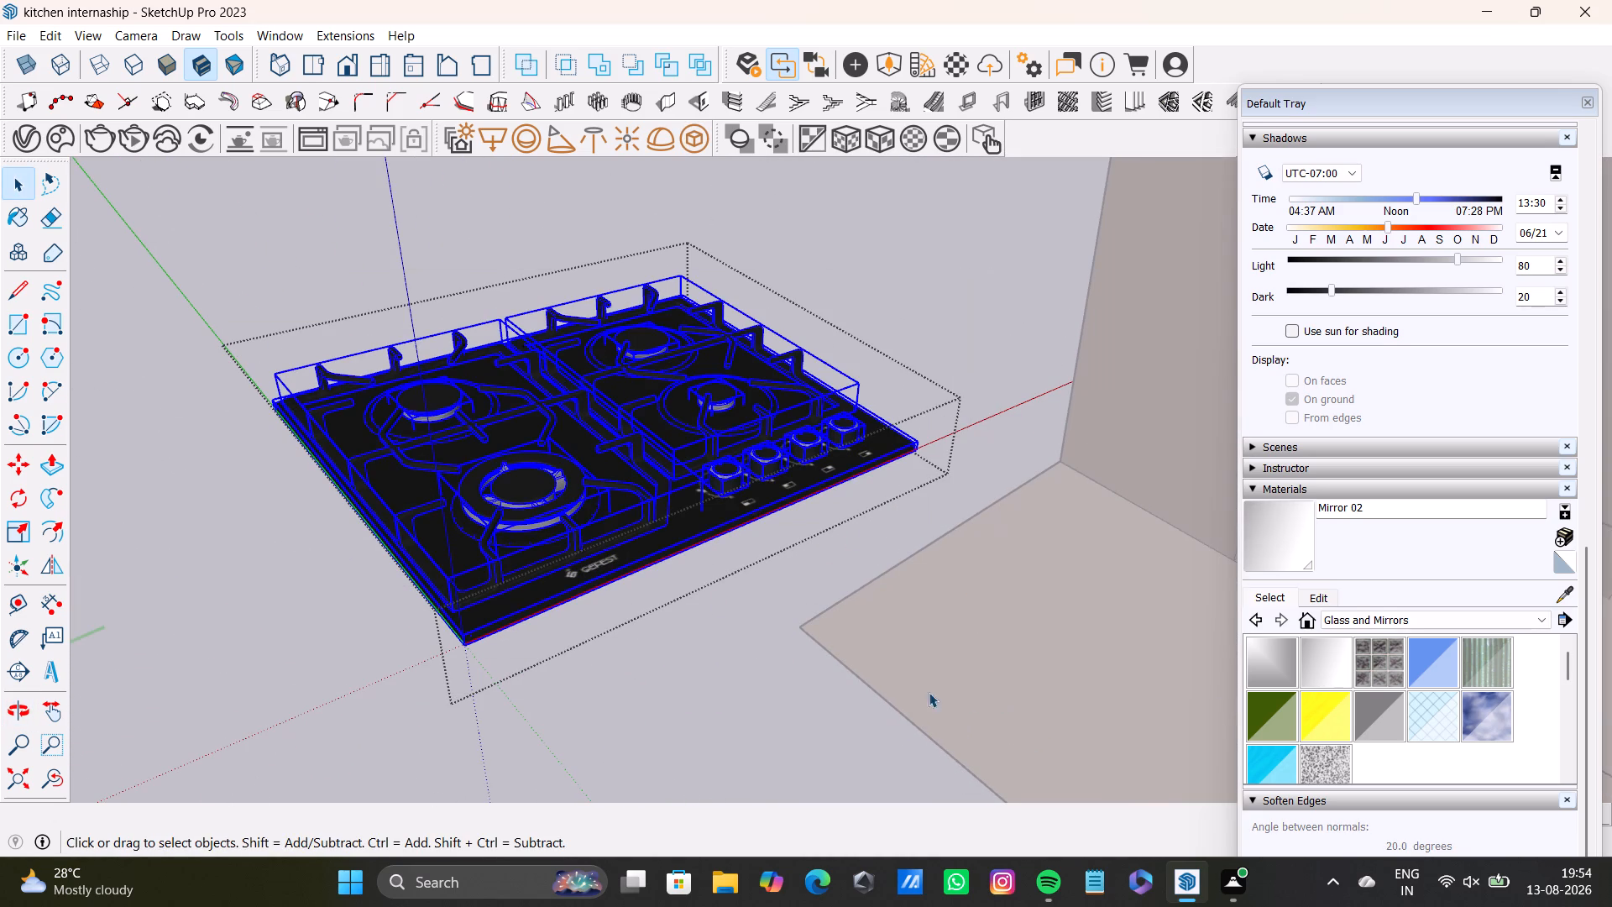
# Examine the selected hob parts from above and from the side against the counter run, and leave the hob's group.
pyautogui.moveTo(654, 624); pyautogui.dragTo(655, 783, button='middle')
pyautogui.moveTo(640, 611); pyautogui.dragTo(640, 746, button='middle')
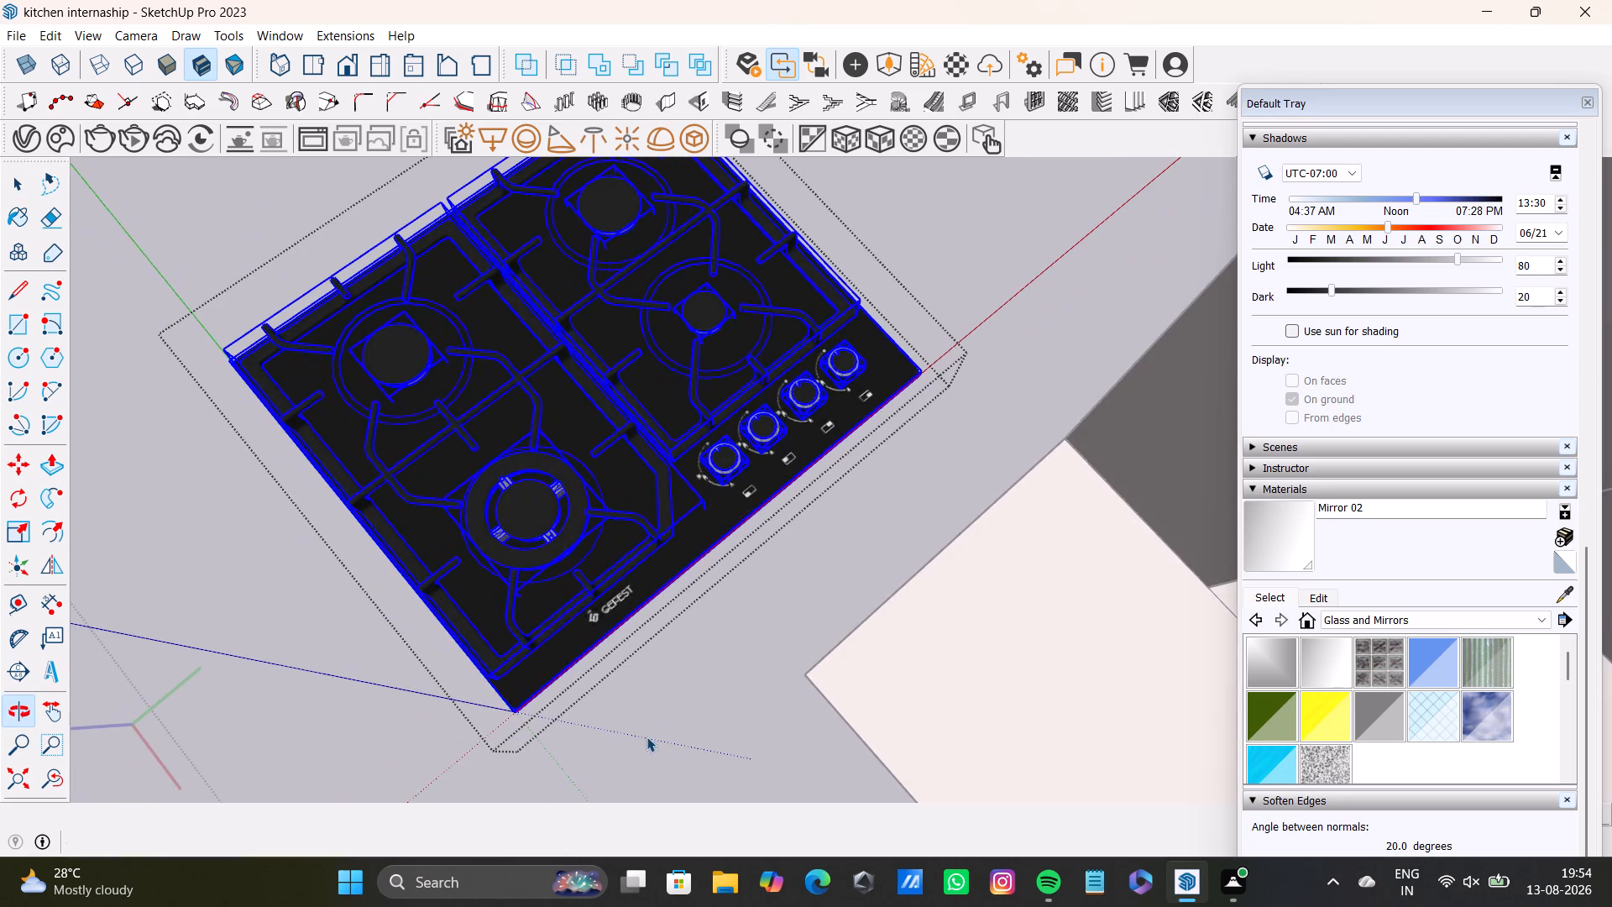
pyautogui.scroll(5, 745, 530)
pyautogui.moveTo(751, 553); pyautogui.dragTo(755, 721, button='middle')
pyautogui.scroll(-2, 690, 589)
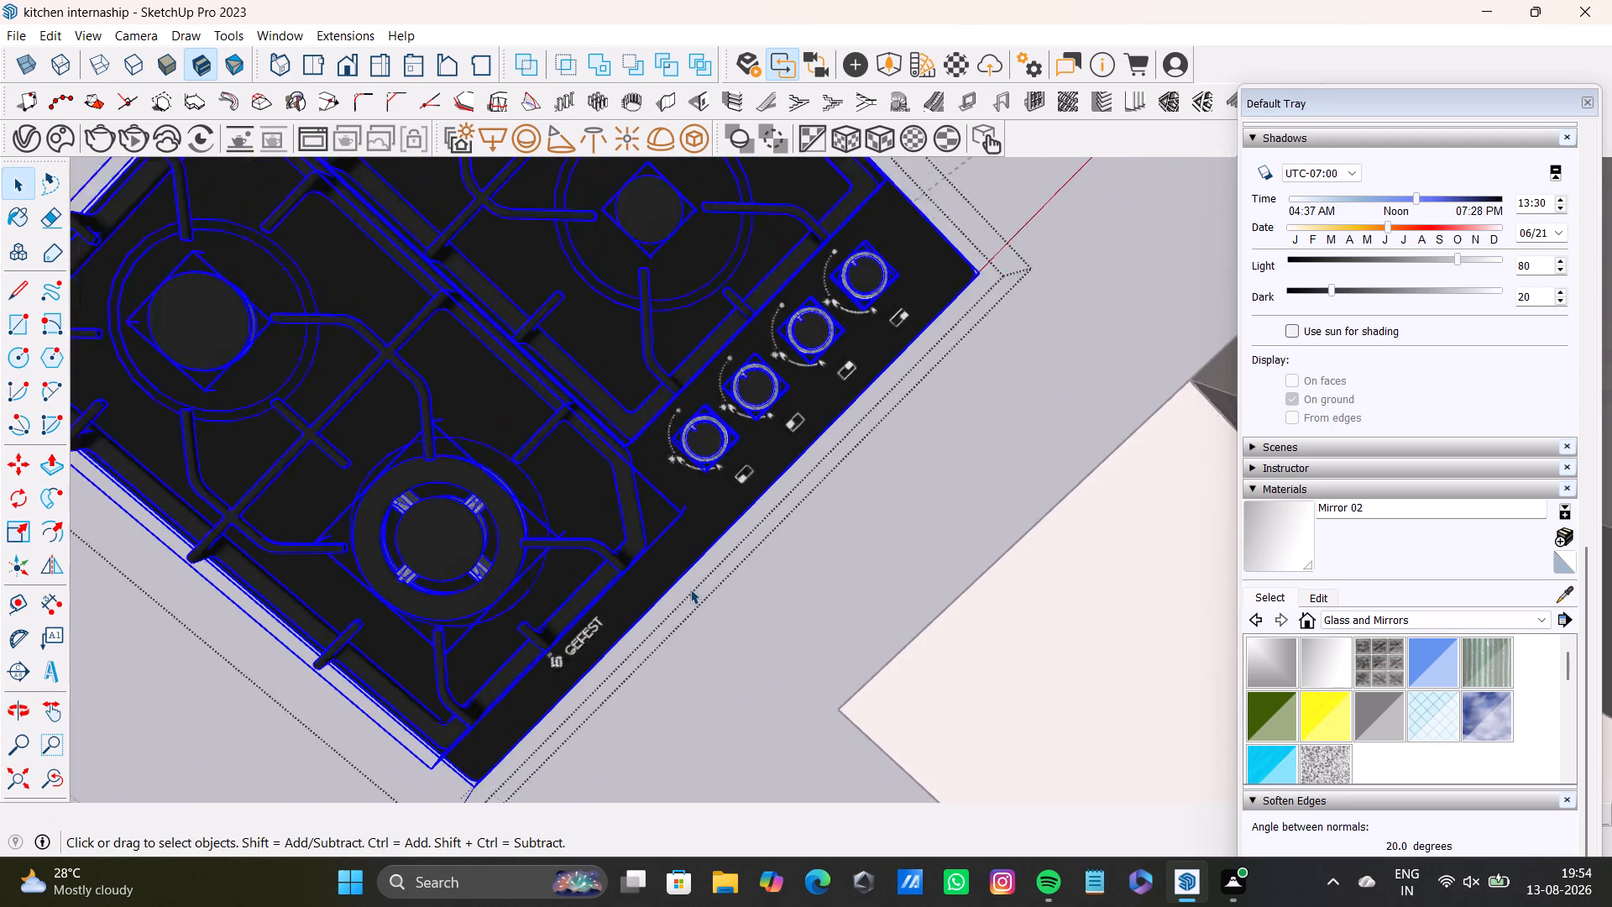
pyautogui.scroll(-9, 690, 589)
pyautogui.keyDown('shift'); pyautogui.moveTo(720, 579); pyautogui.dragTo(815, 658, button='middle'); pyautogui.keyUp('shift')
pyautogui.keyDown('shift'); pyautogui.scroll(1, 720, 579); pyautogui.keyUp('shift')
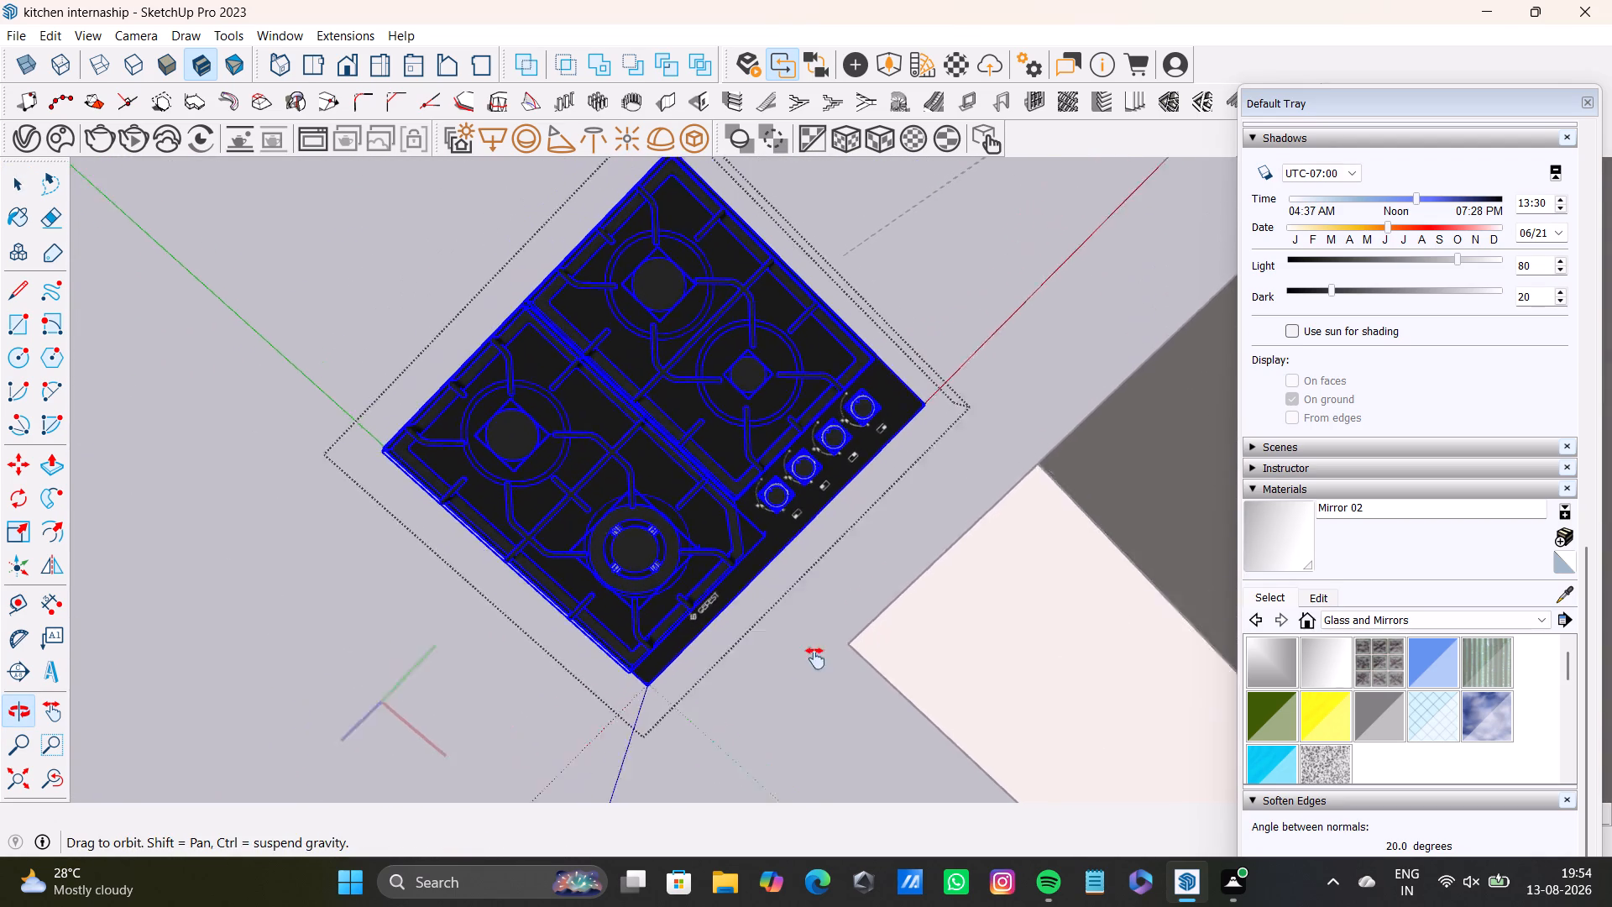
pyautogui.keyDown('shift'); pyautogui.moveTo(815, 658); pyautogui.dragTo(817, 665, button='middle'); pyautogui.keyUp('shift')
pyautogui.keyDown('shift'); pyautogui.scroll(-1, 817, 665); pyautogui.keyUp('shift')
pyautogui.moveTo(871, 637); pyautogui.dragTo(666, 647, button='middle')
pyautogui.moveTo(799, 632); pyautogui.dragTo(873, 359, button='middle')
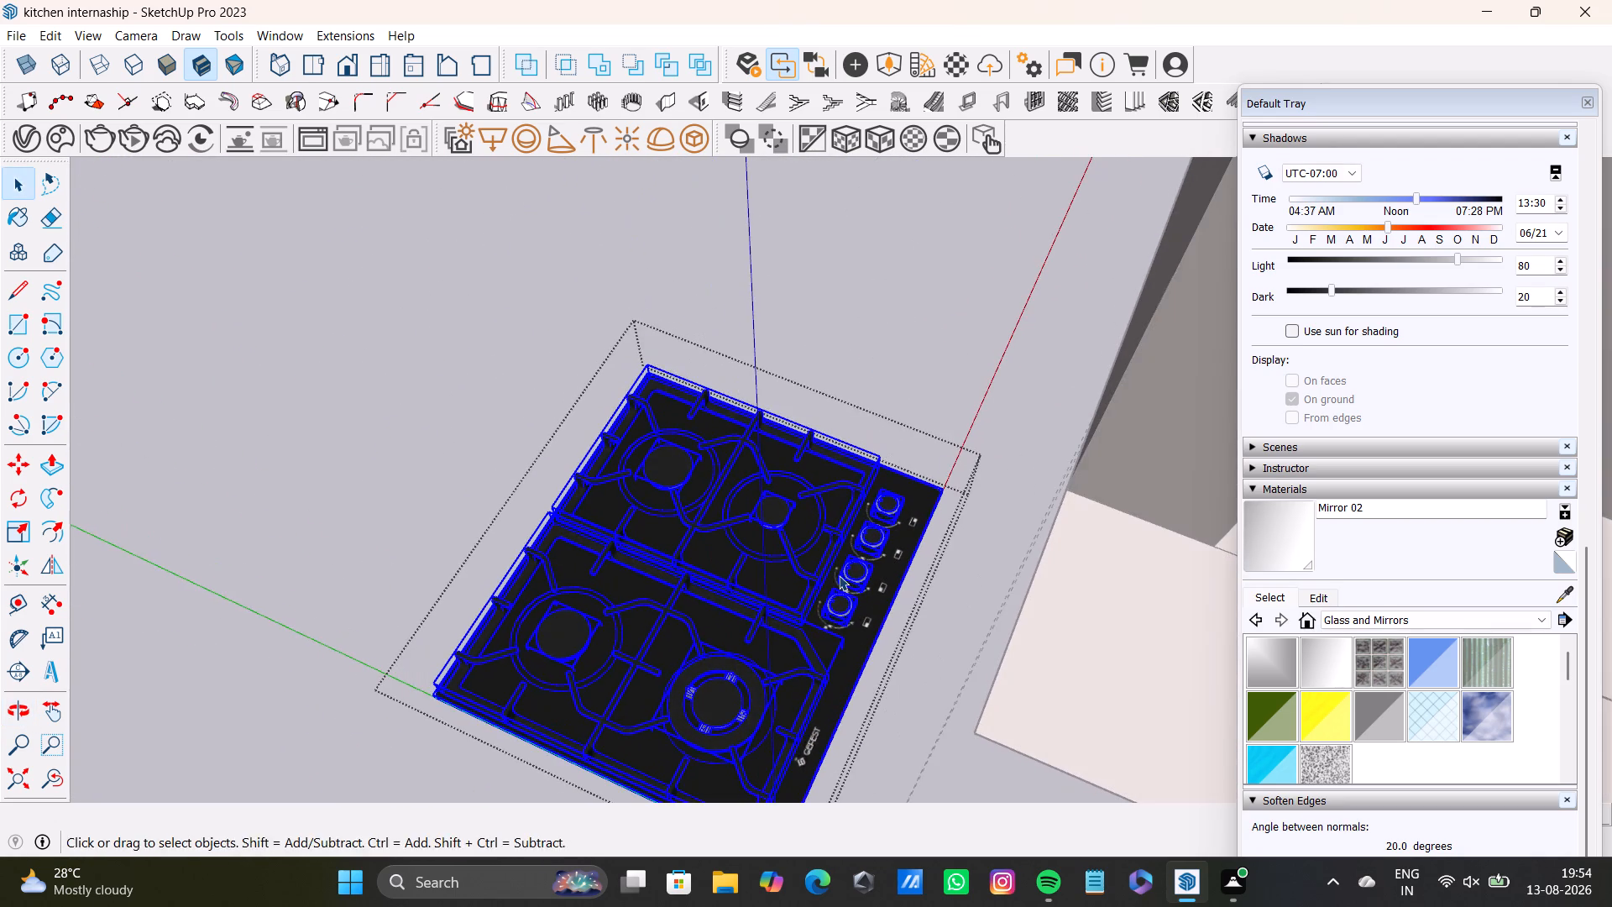
pyautogui.moveTo(839, 575); pyautogui.dragTo(1057, 295, button='middle')
pyautogui.moveTo(835, 589); pyautogui.dragTo(835, 473, button='middle')
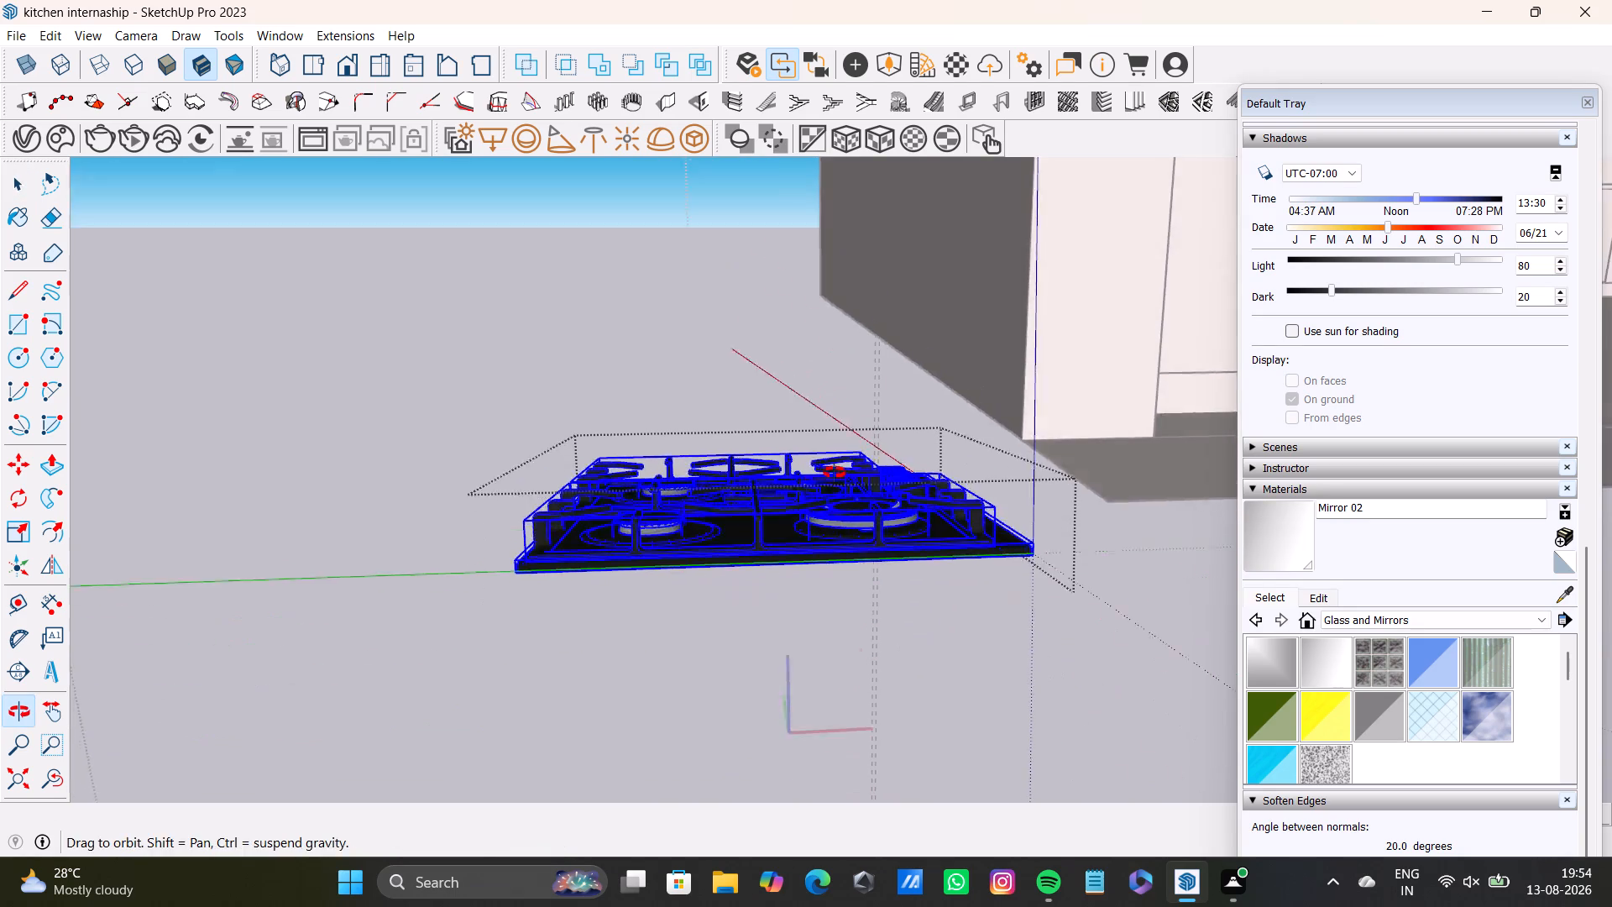
pyautogui.moveTo(835, 473); pyautogui.dragTo(835, 471, button='middle')
pyautogui.scroll(1, 701, 545)
pyautogui.moveTo(804, 502); pyautogui.dragTo(795, 758, button='middle')
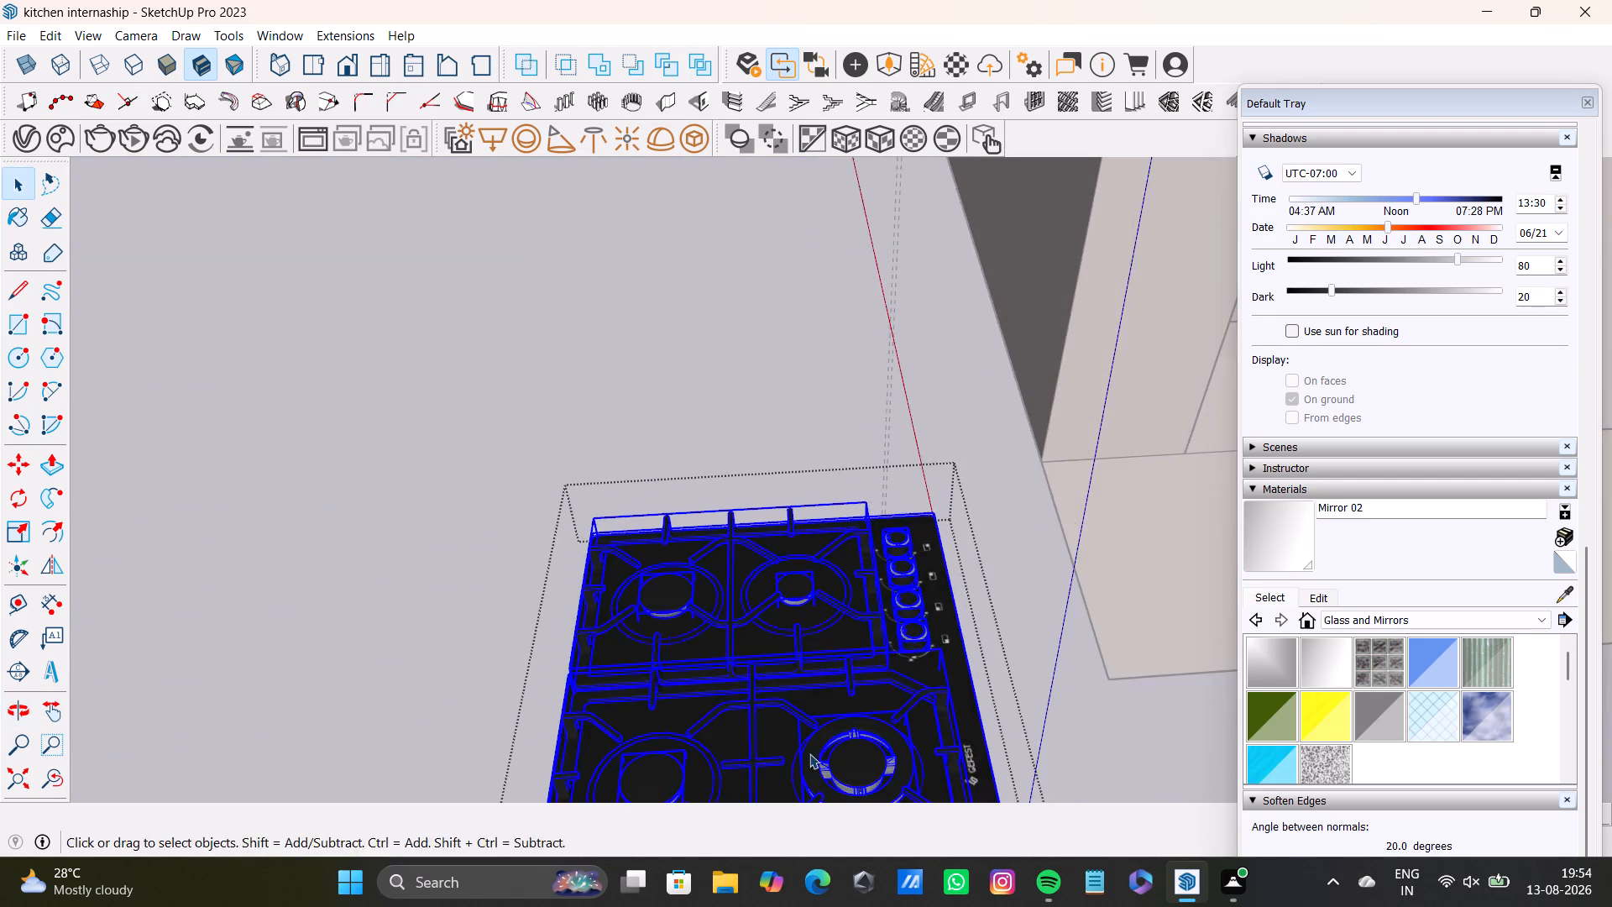
pyautogui.moveTo(806, 751); pyautogui.dragTo(379, 737, button='middle')
pyautogui.moveTo(435, 510); pyautogui.dragTo(393, 716, button='middle')
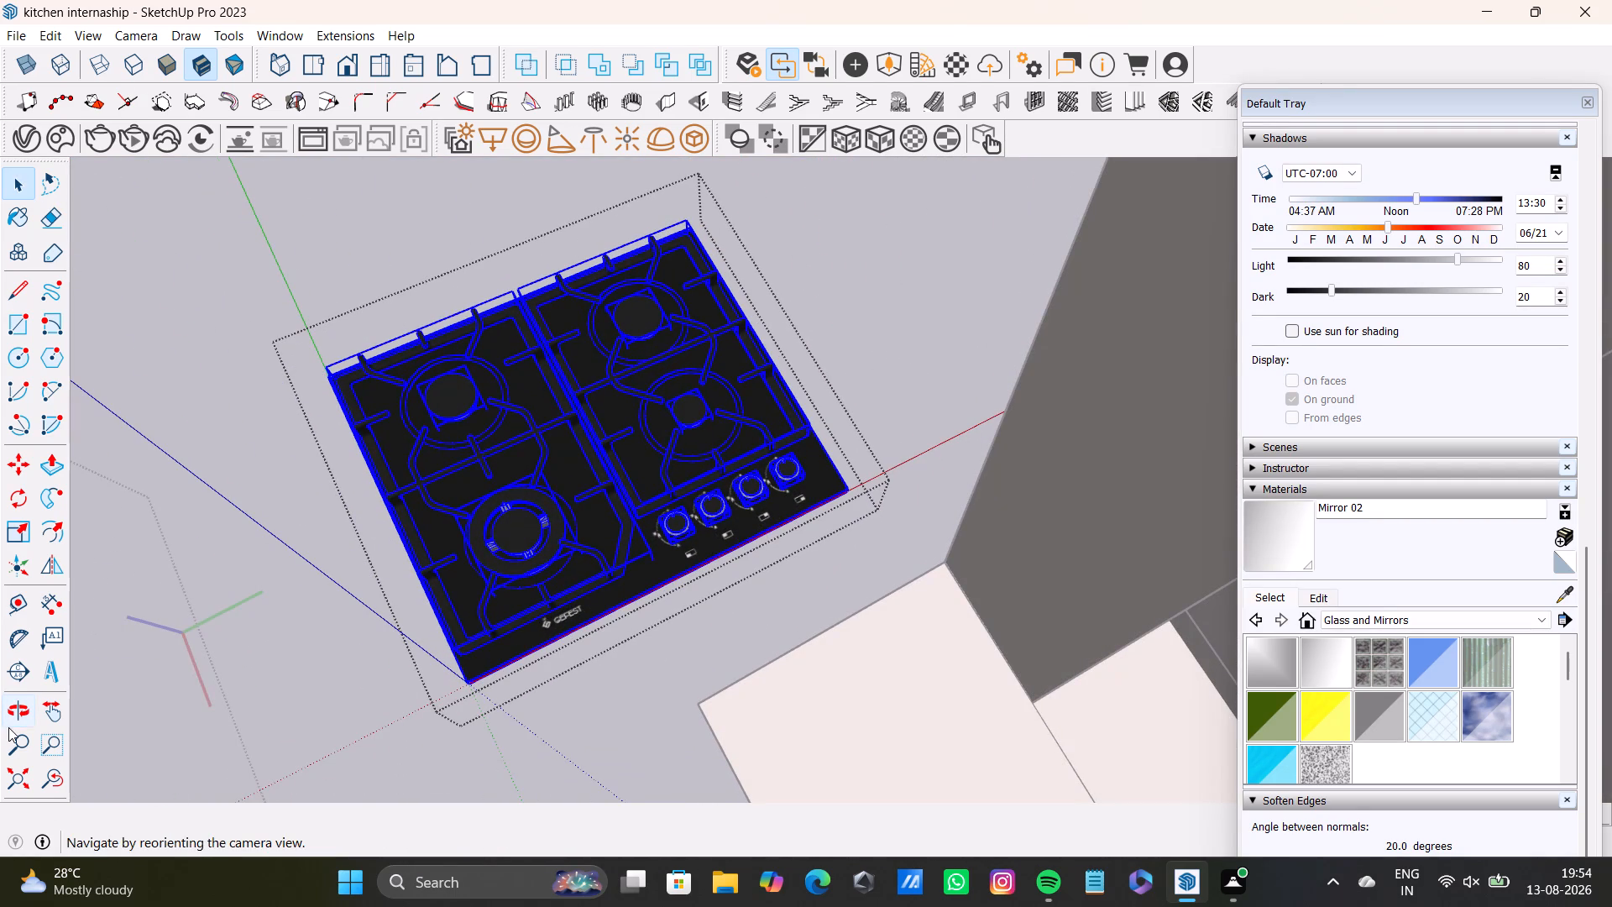
pyautogui.press('space')
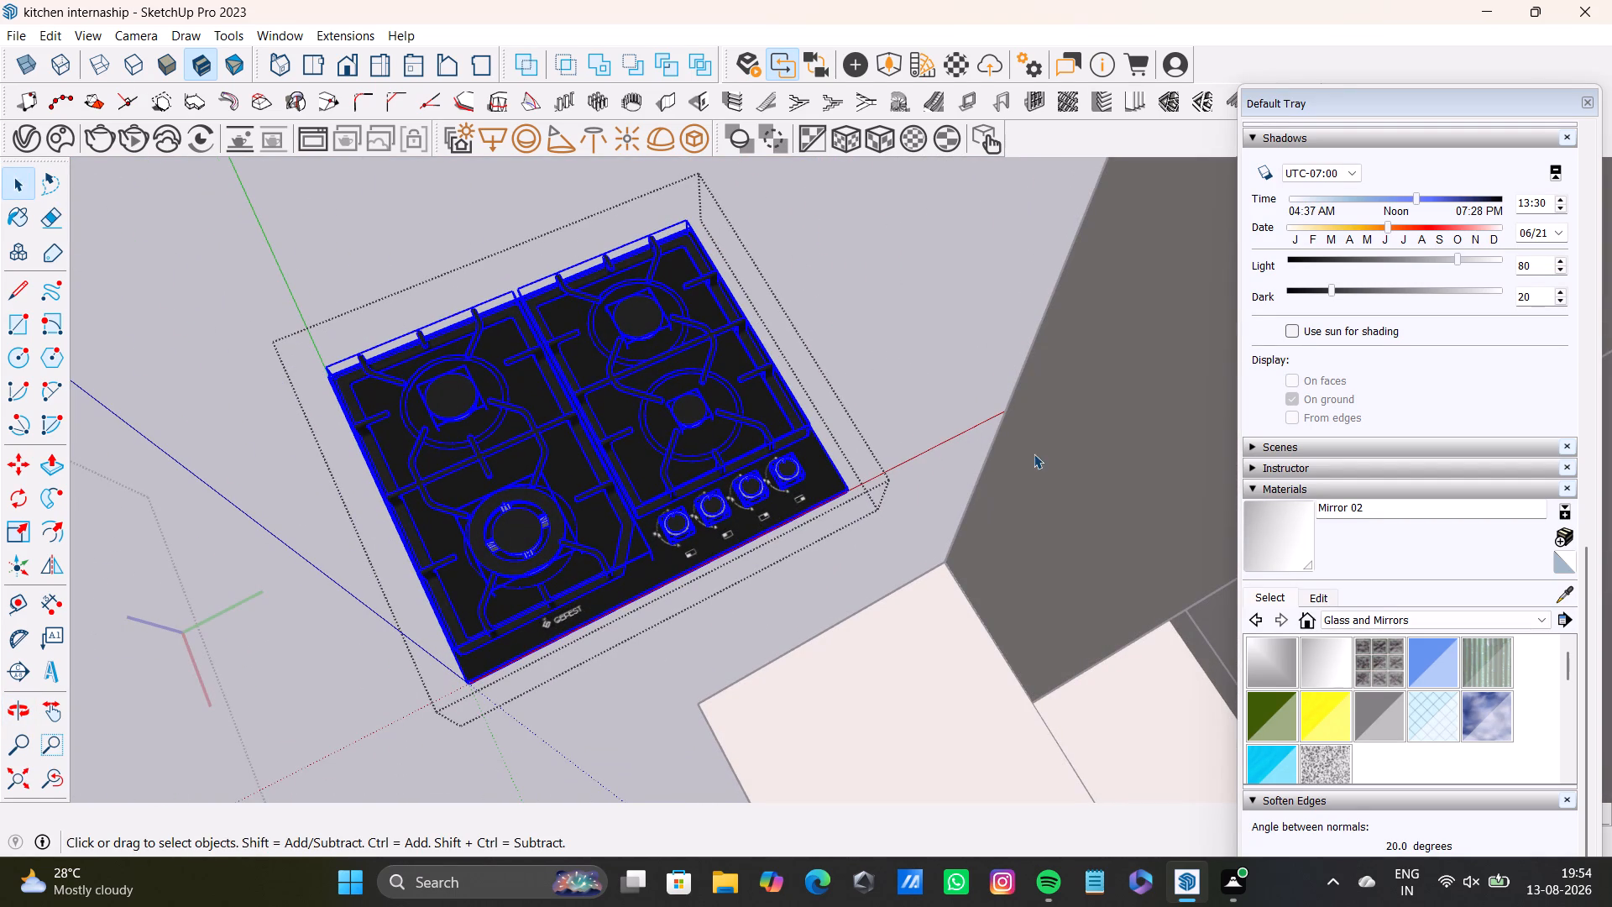
pyautogui.click(933, 376)
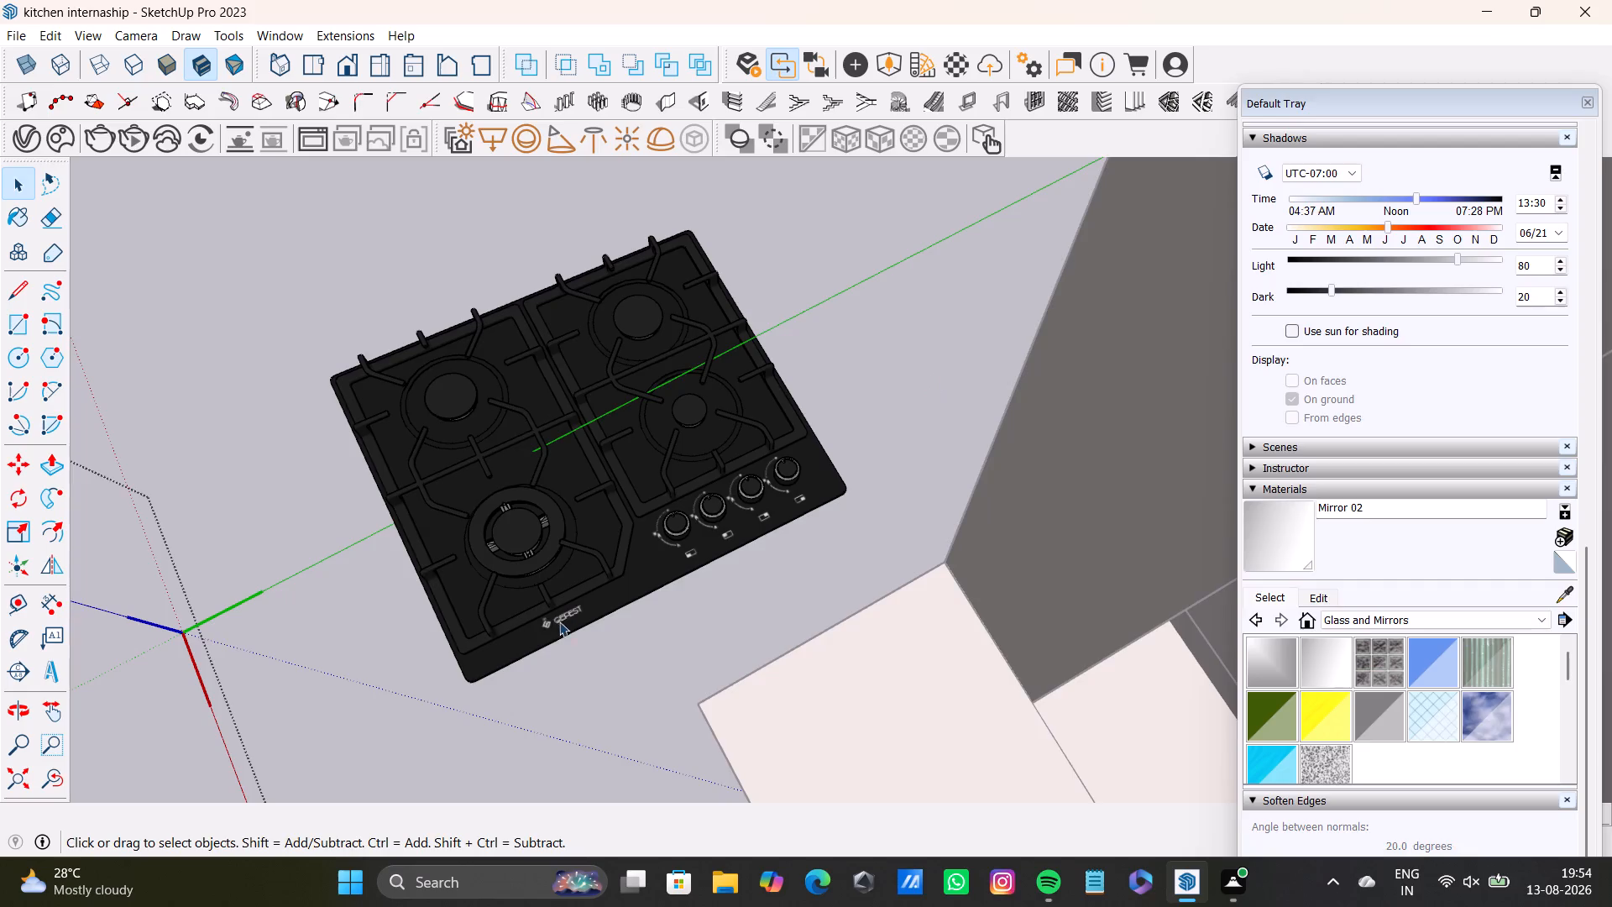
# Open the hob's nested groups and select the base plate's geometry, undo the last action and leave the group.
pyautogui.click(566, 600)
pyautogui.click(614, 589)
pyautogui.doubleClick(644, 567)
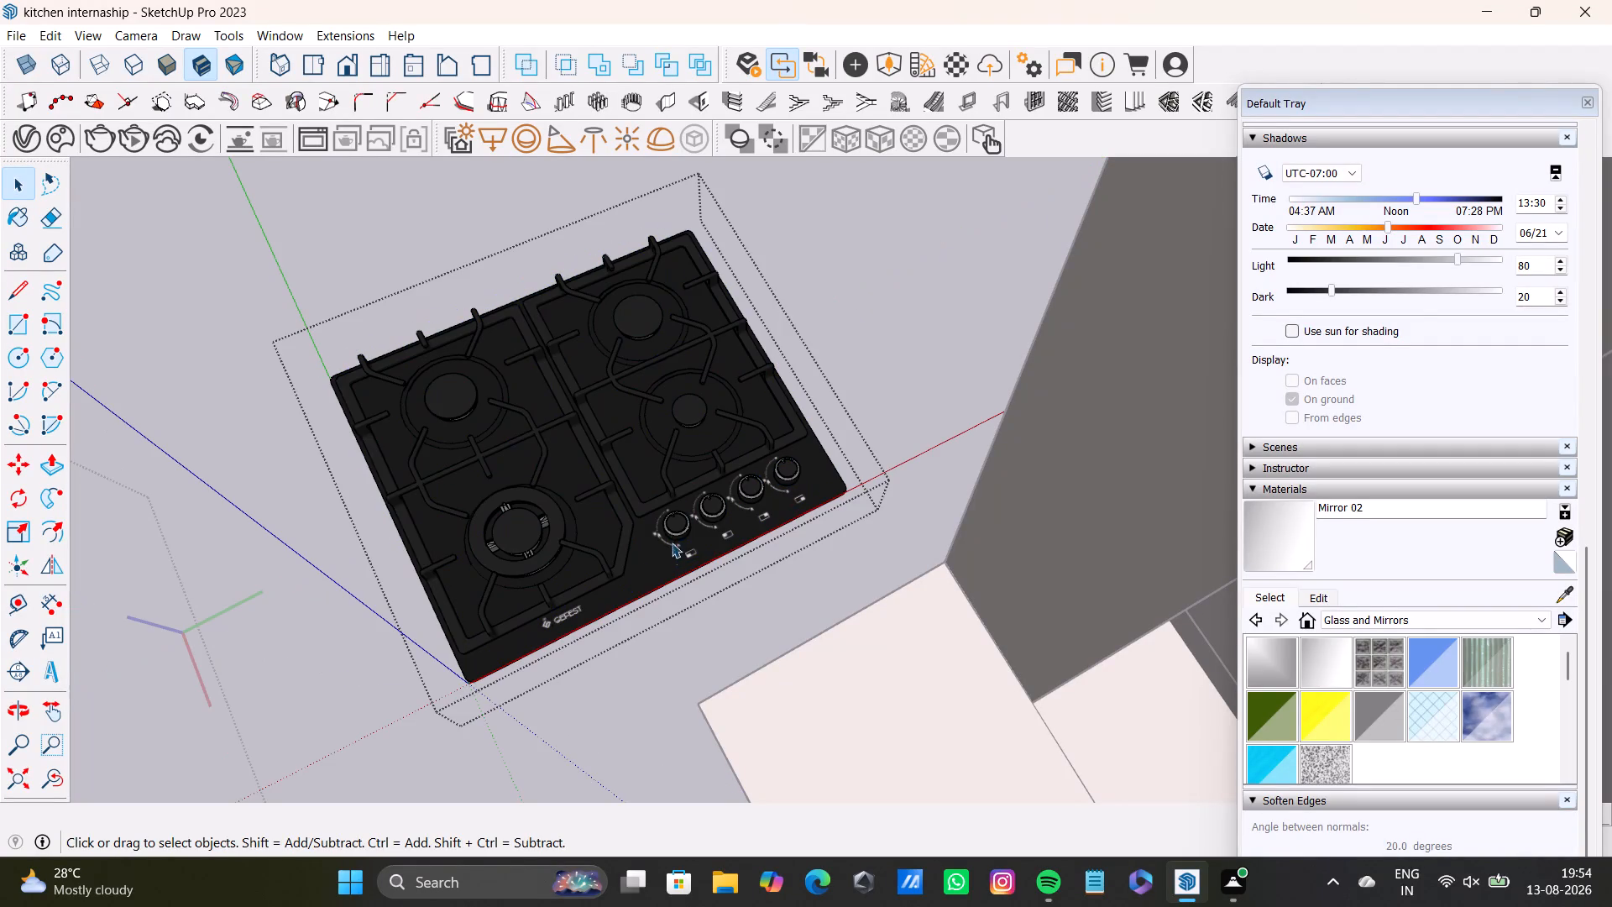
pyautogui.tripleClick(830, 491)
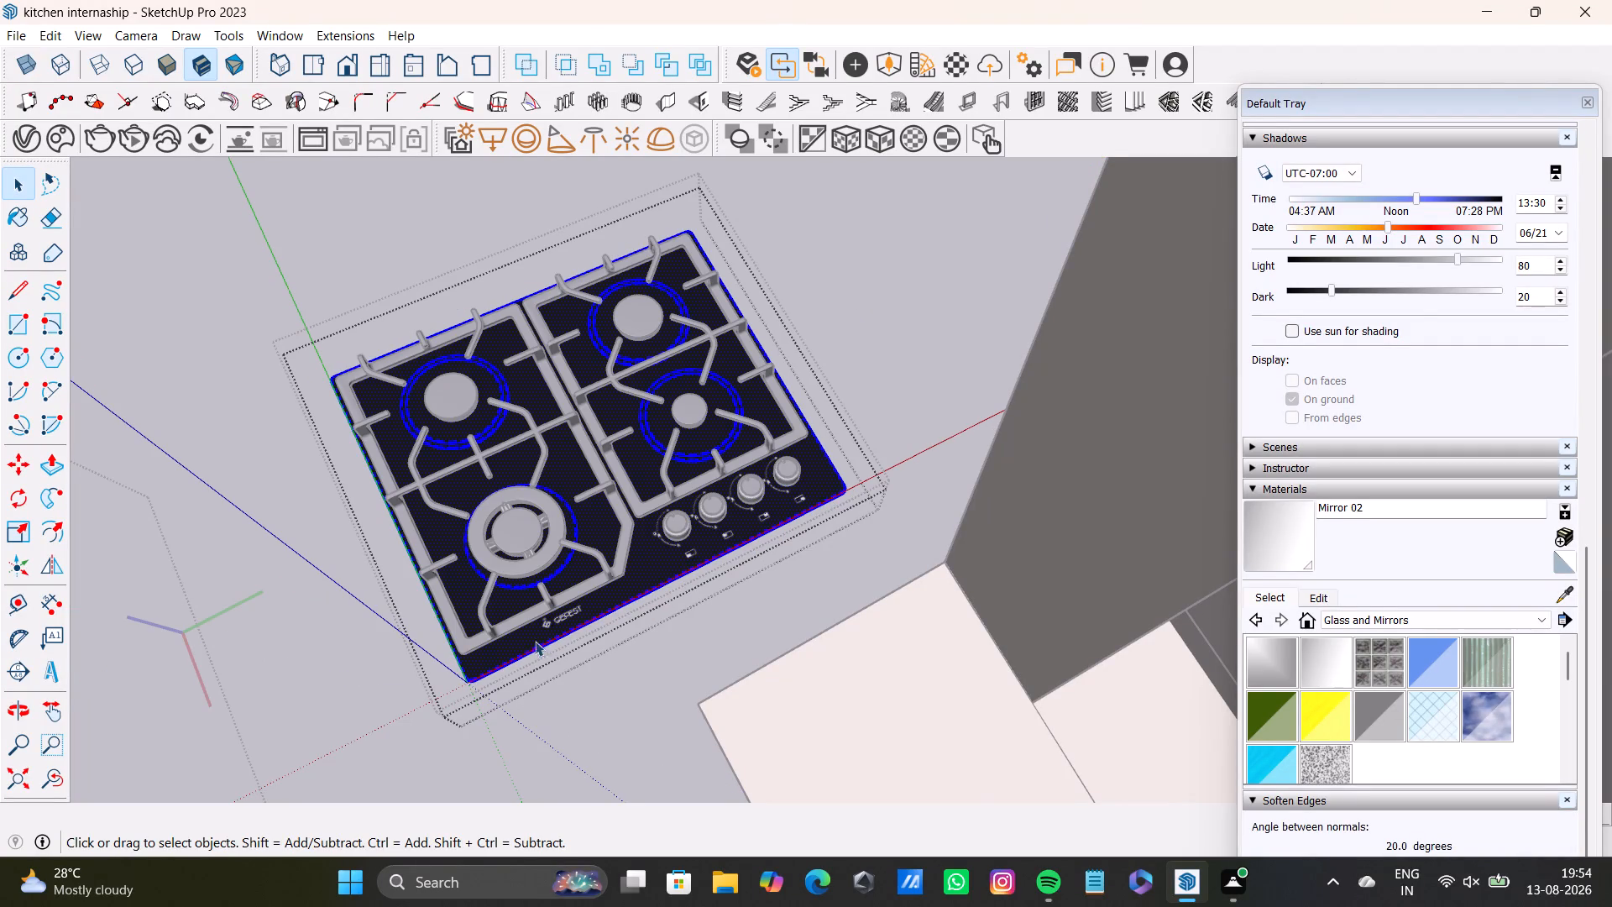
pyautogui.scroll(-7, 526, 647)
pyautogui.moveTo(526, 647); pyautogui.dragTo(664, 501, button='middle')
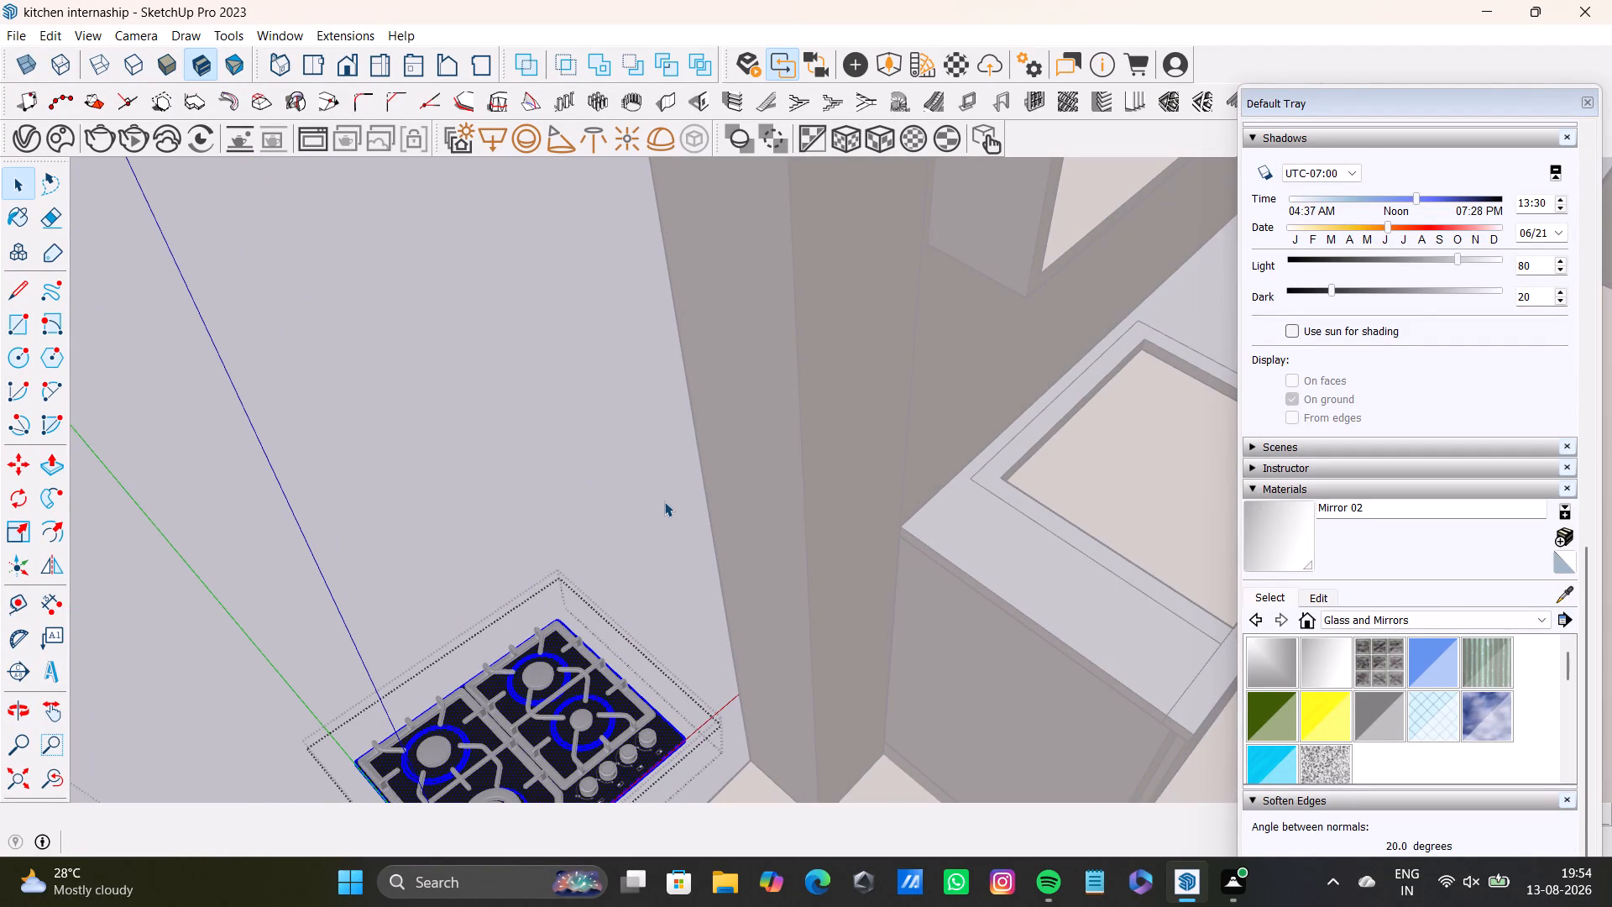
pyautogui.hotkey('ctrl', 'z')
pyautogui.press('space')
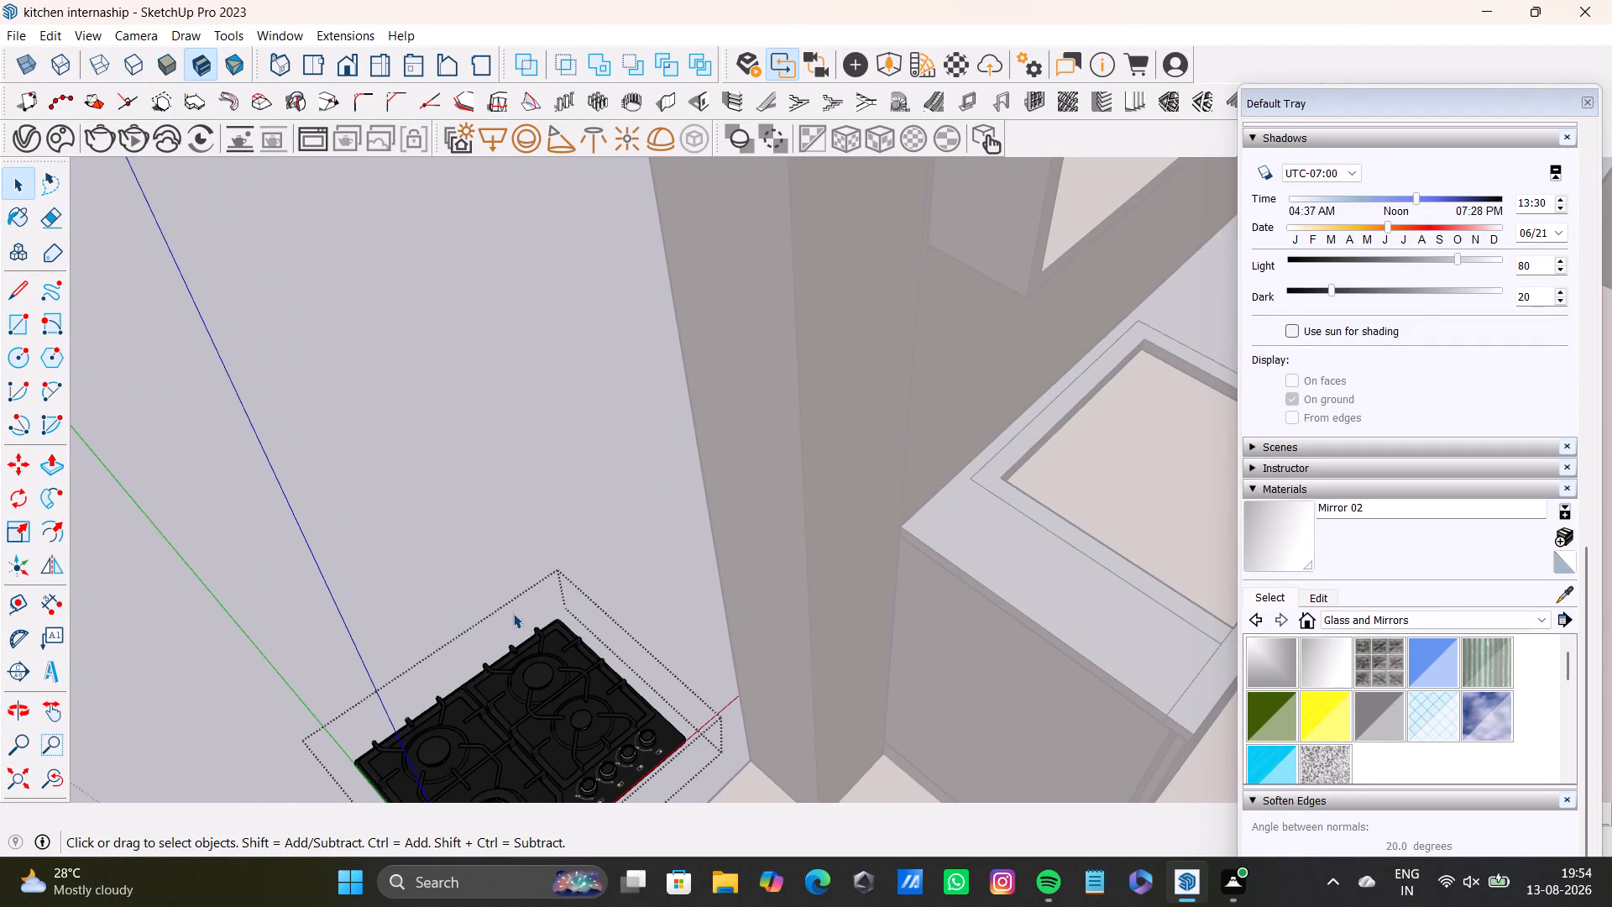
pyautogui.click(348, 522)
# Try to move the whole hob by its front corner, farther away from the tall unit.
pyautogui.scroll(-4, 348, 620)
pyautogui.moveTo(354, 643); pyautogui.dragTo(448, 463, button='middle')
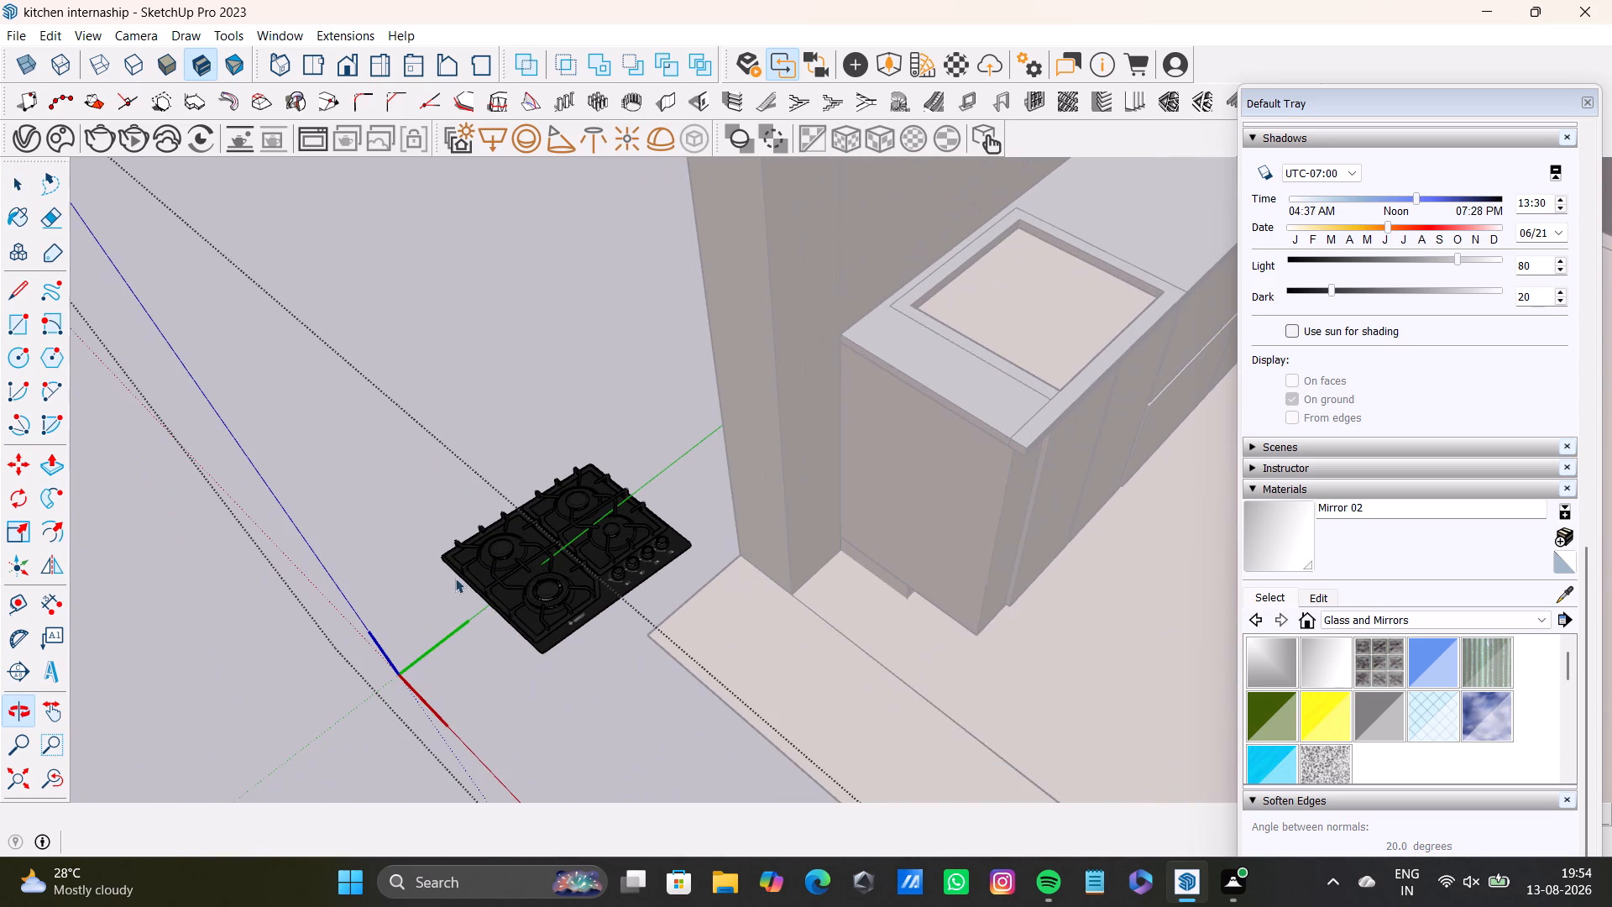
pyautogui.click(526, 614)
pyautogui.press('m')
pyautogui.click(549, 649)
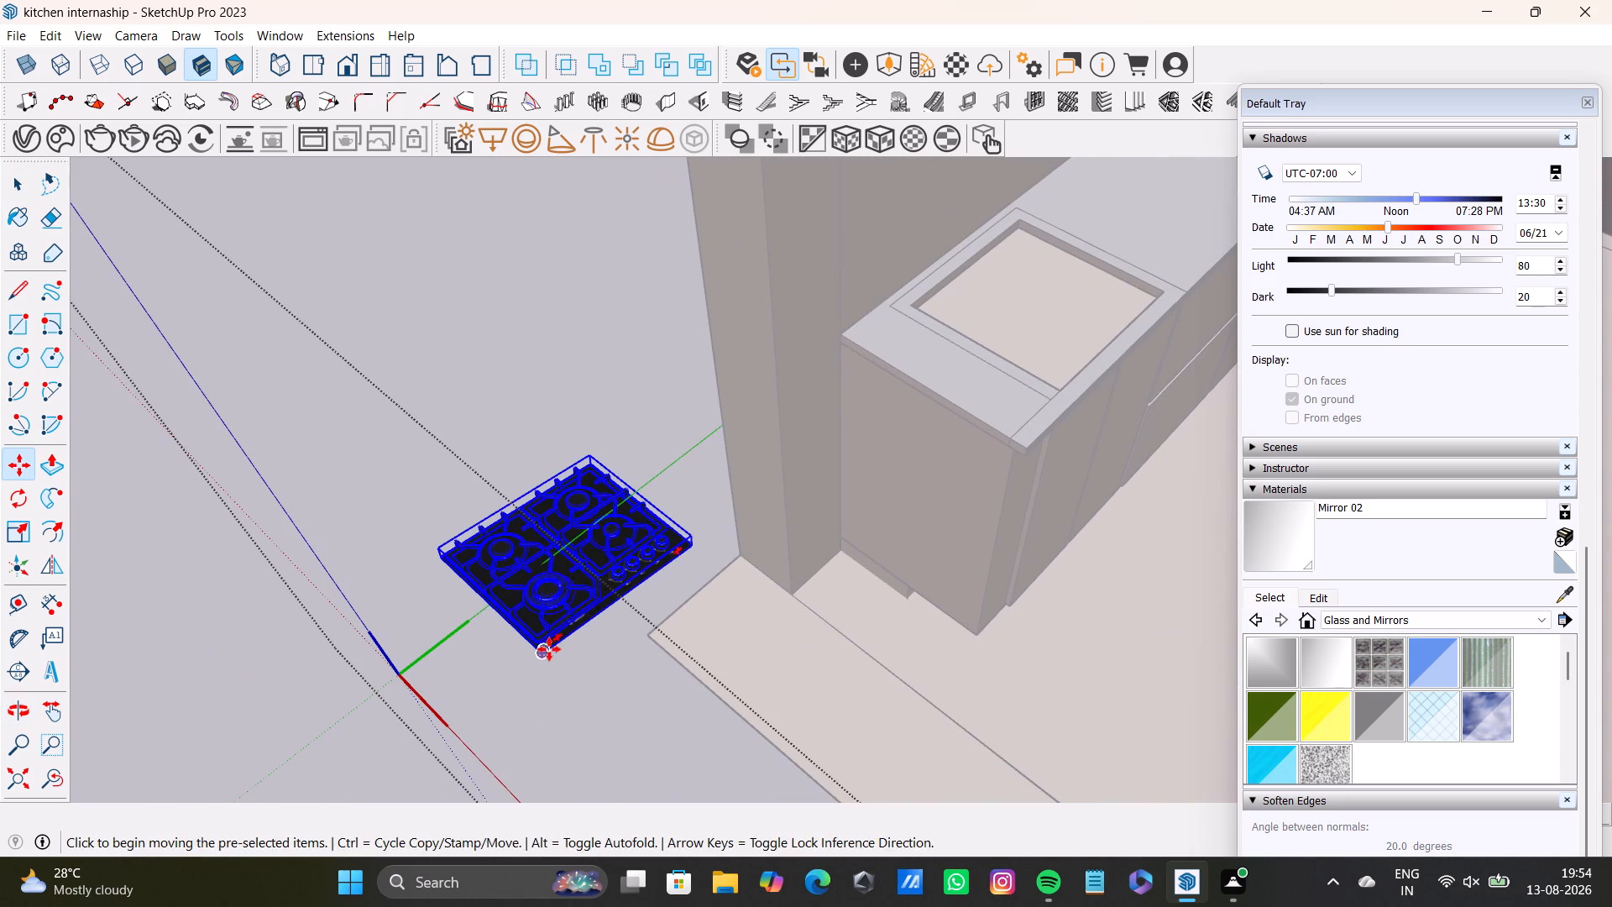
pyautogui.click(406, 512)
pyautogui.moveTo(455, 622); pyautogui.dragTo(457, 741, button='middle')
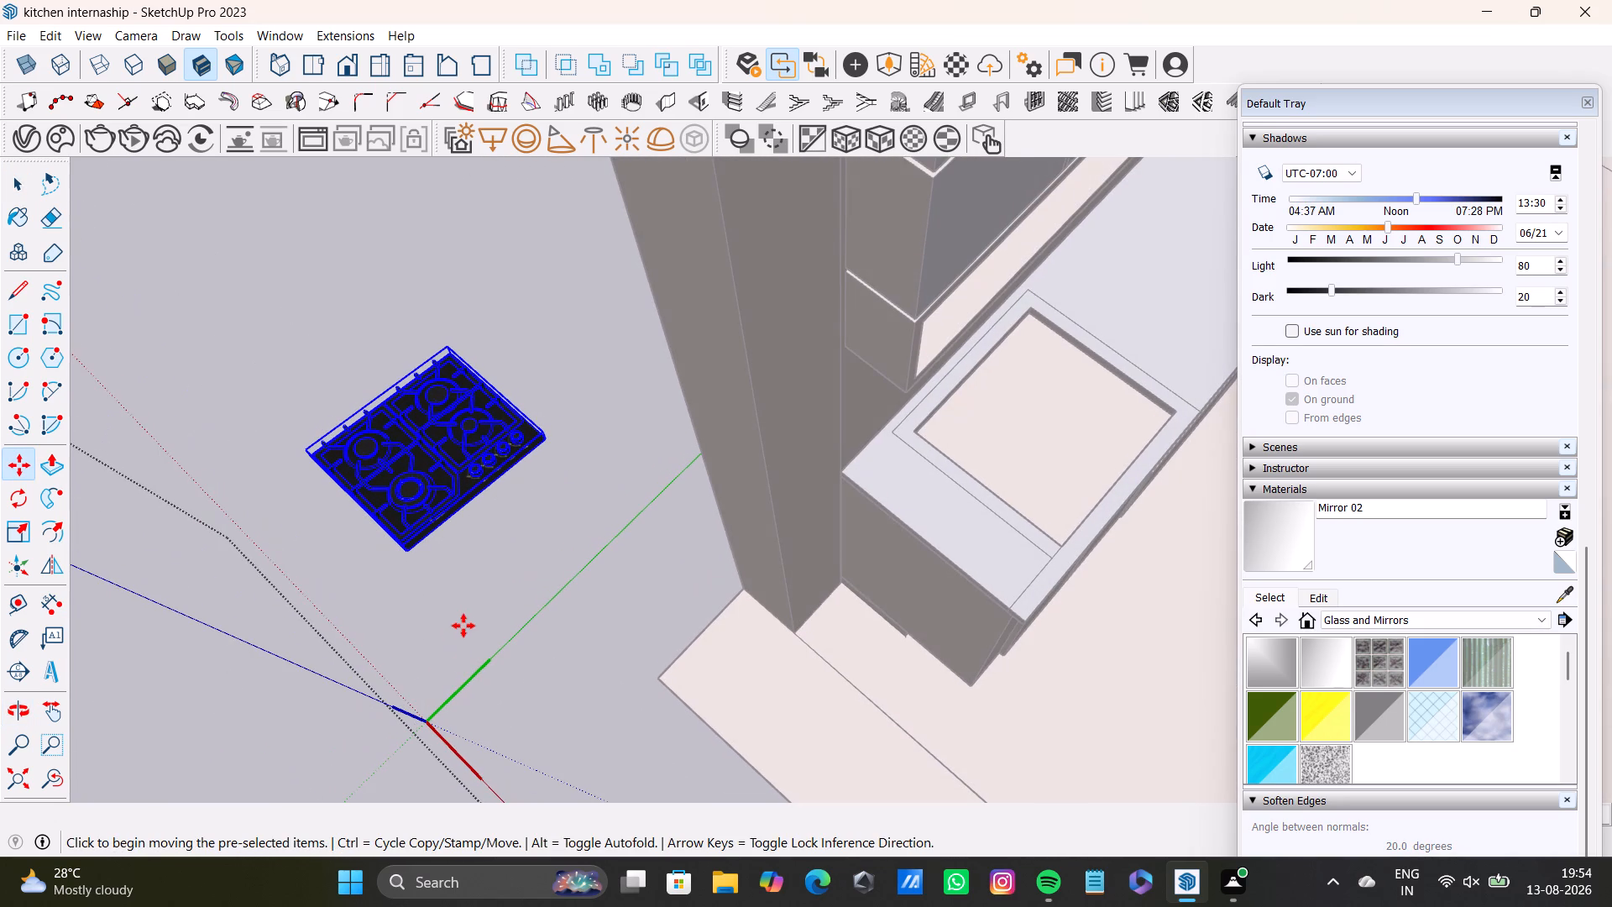
# Undo the hob's last move and its earlier changes, back to before it was rotated and positioned near the counter.
pyautogui.hotkey('ctrl', 'z')
pyautogui.hotkey('ctrl', 'z')
pyautogui.hotkey('ctrl', 'z')
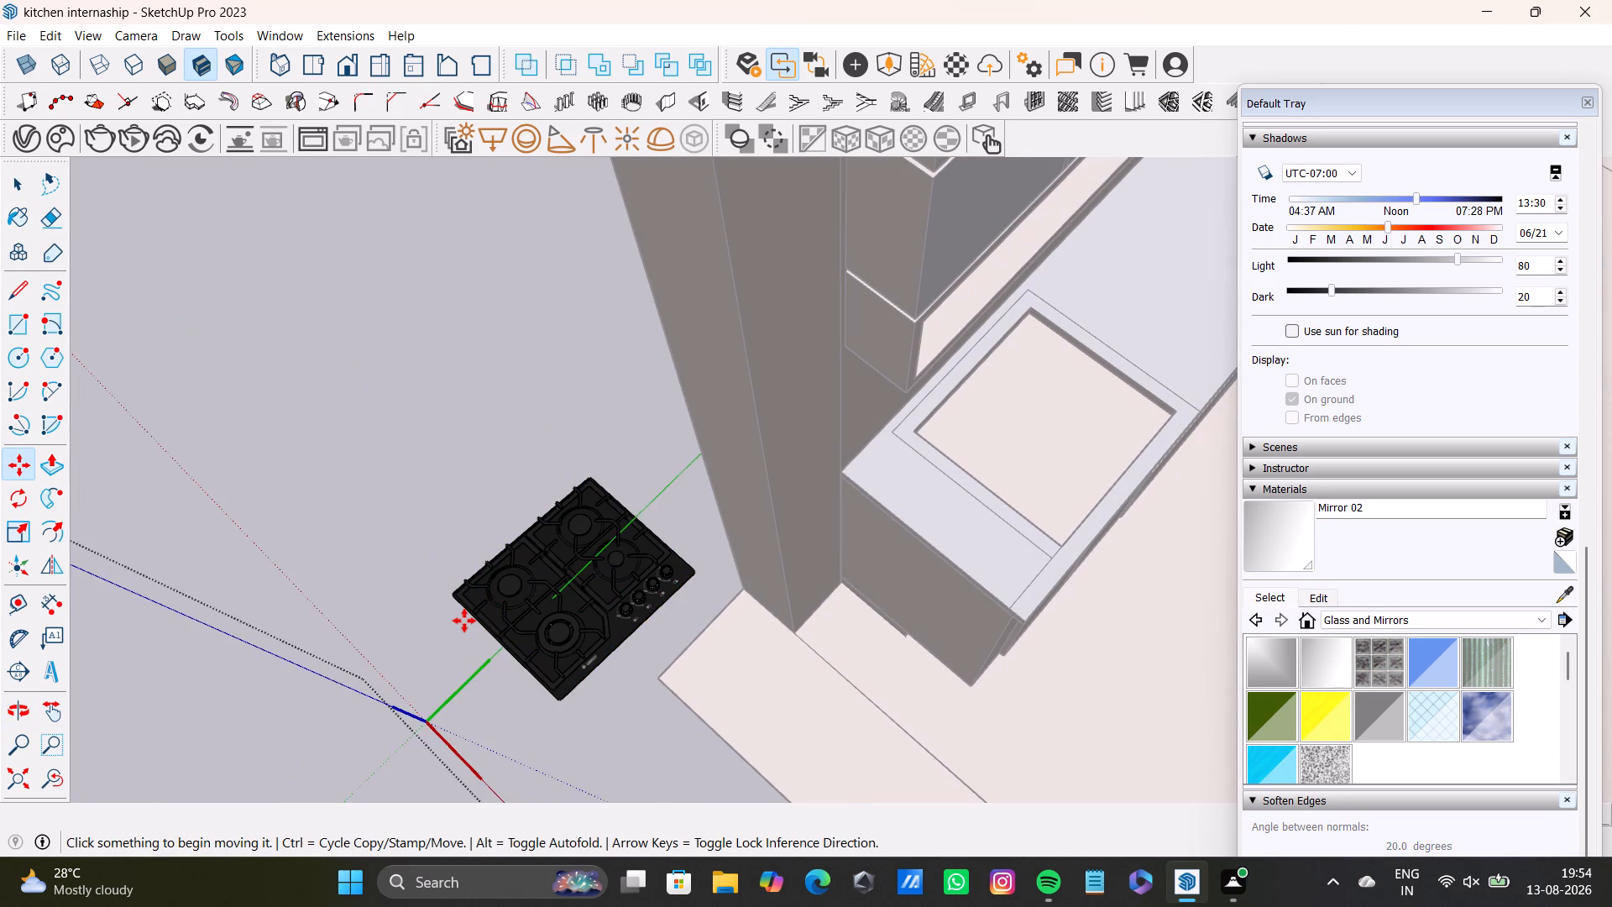
pyautogui.hotkey('ctrl', 'z')
pyautogui.hotkey('ctrl', 'z')
pyautogui.hotkey('ctrl', 'z')
pyautogui.hotkey('ctrl', 'z')
pyautogui.hotkey('ctrl', 'z')
pyautogui.hotkey('ctrl', 'z')
pyautogui.hotkey('ctrl', 'z')
# Move the hob by its front corner to a clear spot beside the model origin, away from the kitchen.
pyautogui.moveTo(463, 688); pyautogui.dragTo(556, 641, button='middle')
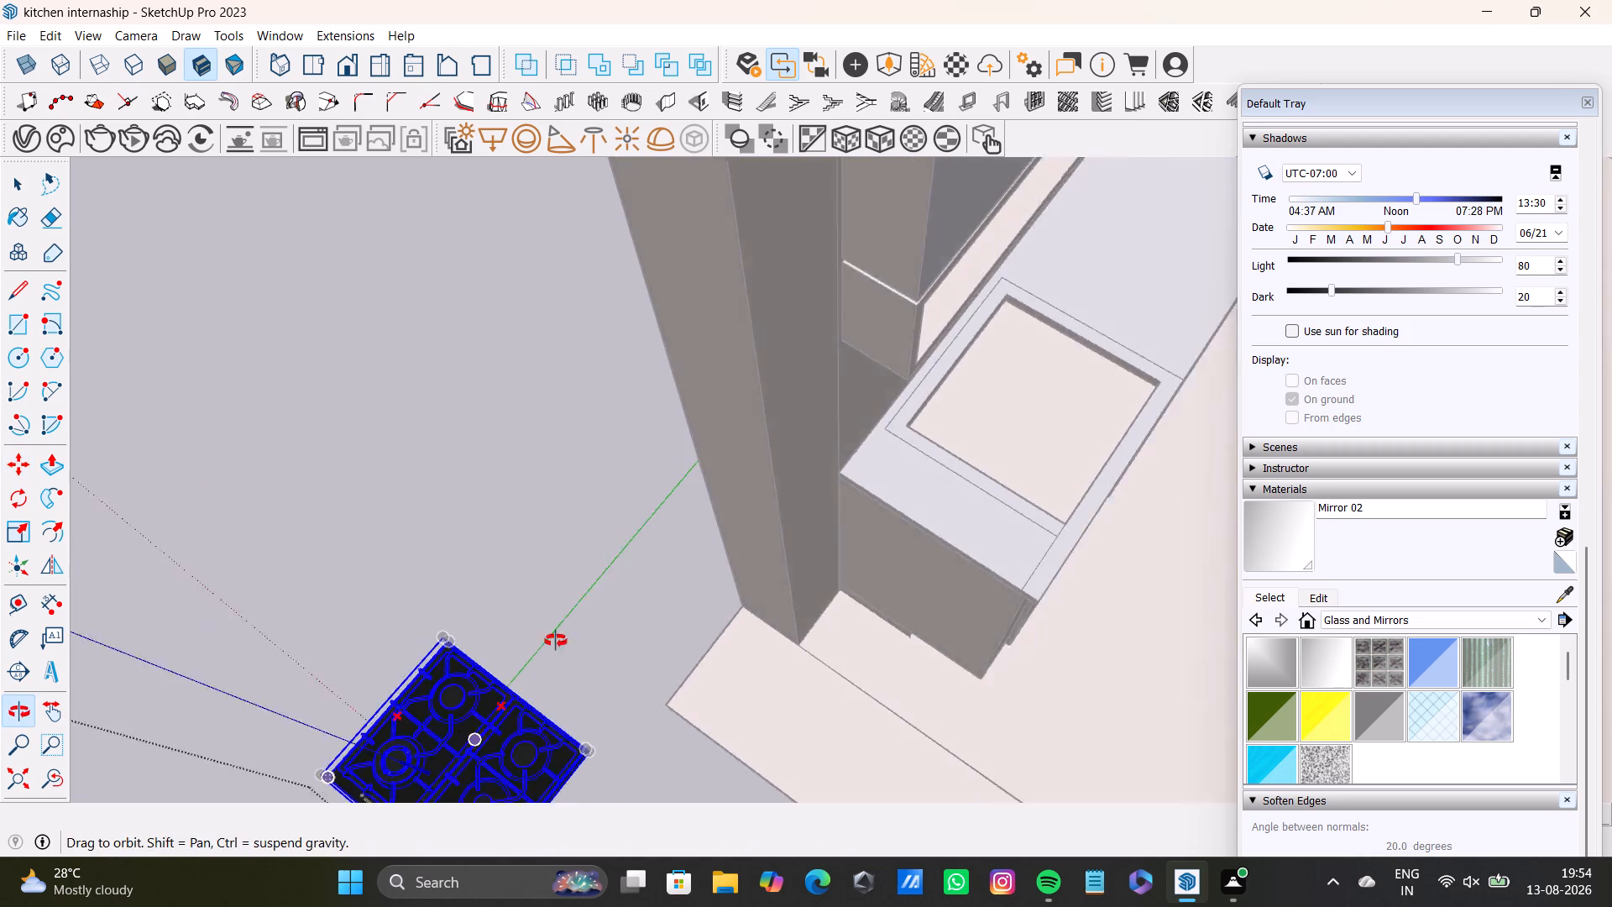
pyautogui.moveTo(556, 641); pyautogui.dragTo(588, 595, button='middle')
pyautogui.keyDown('shift'); pyautogui.moveTo(553, 654); pyautogui.dragTo(649, 292, button='middle'); pyautogui.keyUp('shift')
pyautogui.moveTo(580, 705); pyautogui.dragTo(674, 401, button='middle')
pyautogui.moveTo(635, 557); pyautogui.dragTo(636, 557, button='middle')
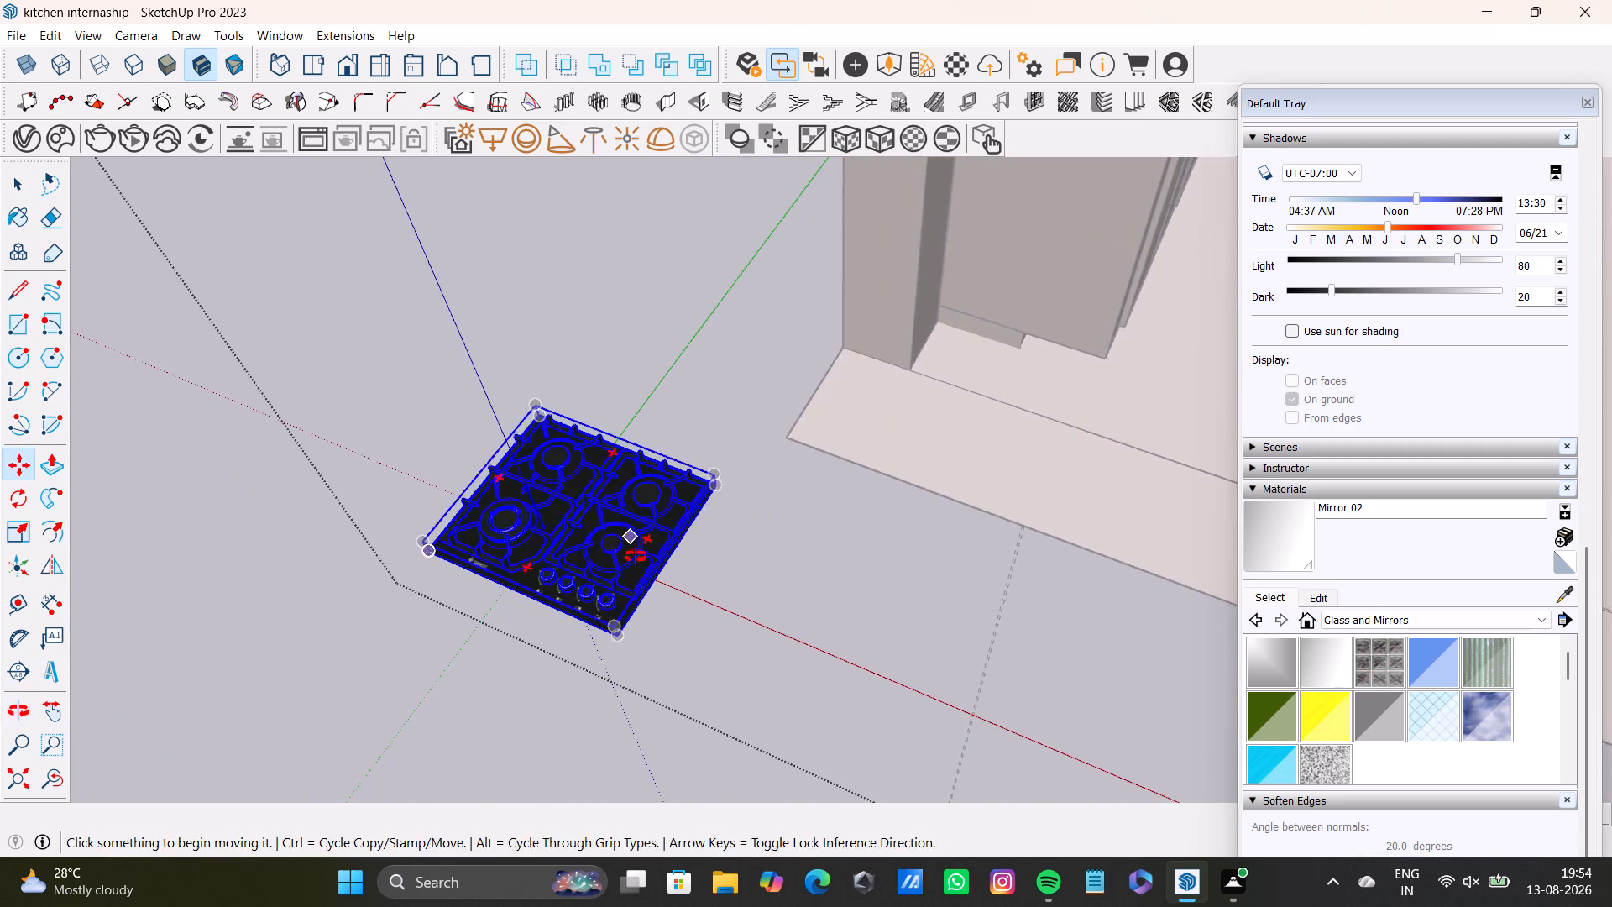
pyautogui.moveTo(636, 557); pyautogui.dragTo(785, 588, button='middle')
pyautogui.scroll(4, 723, 705)
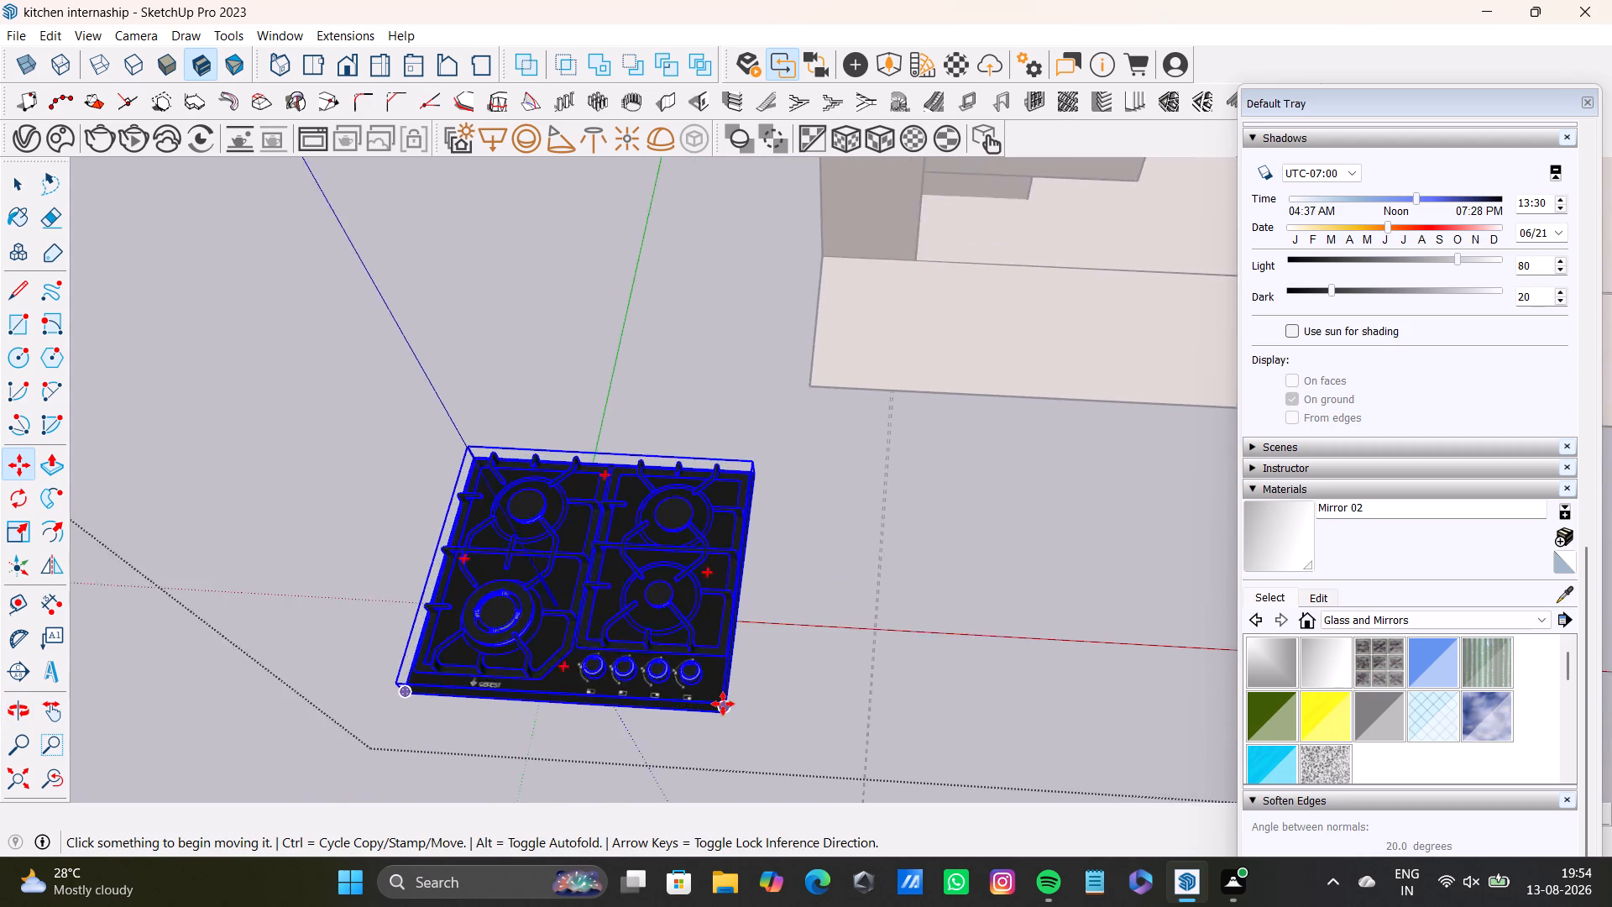
pyautogui.scroll(2, 723, 704)
pyautogui.press('m')
pyautogui.click(727, 719)
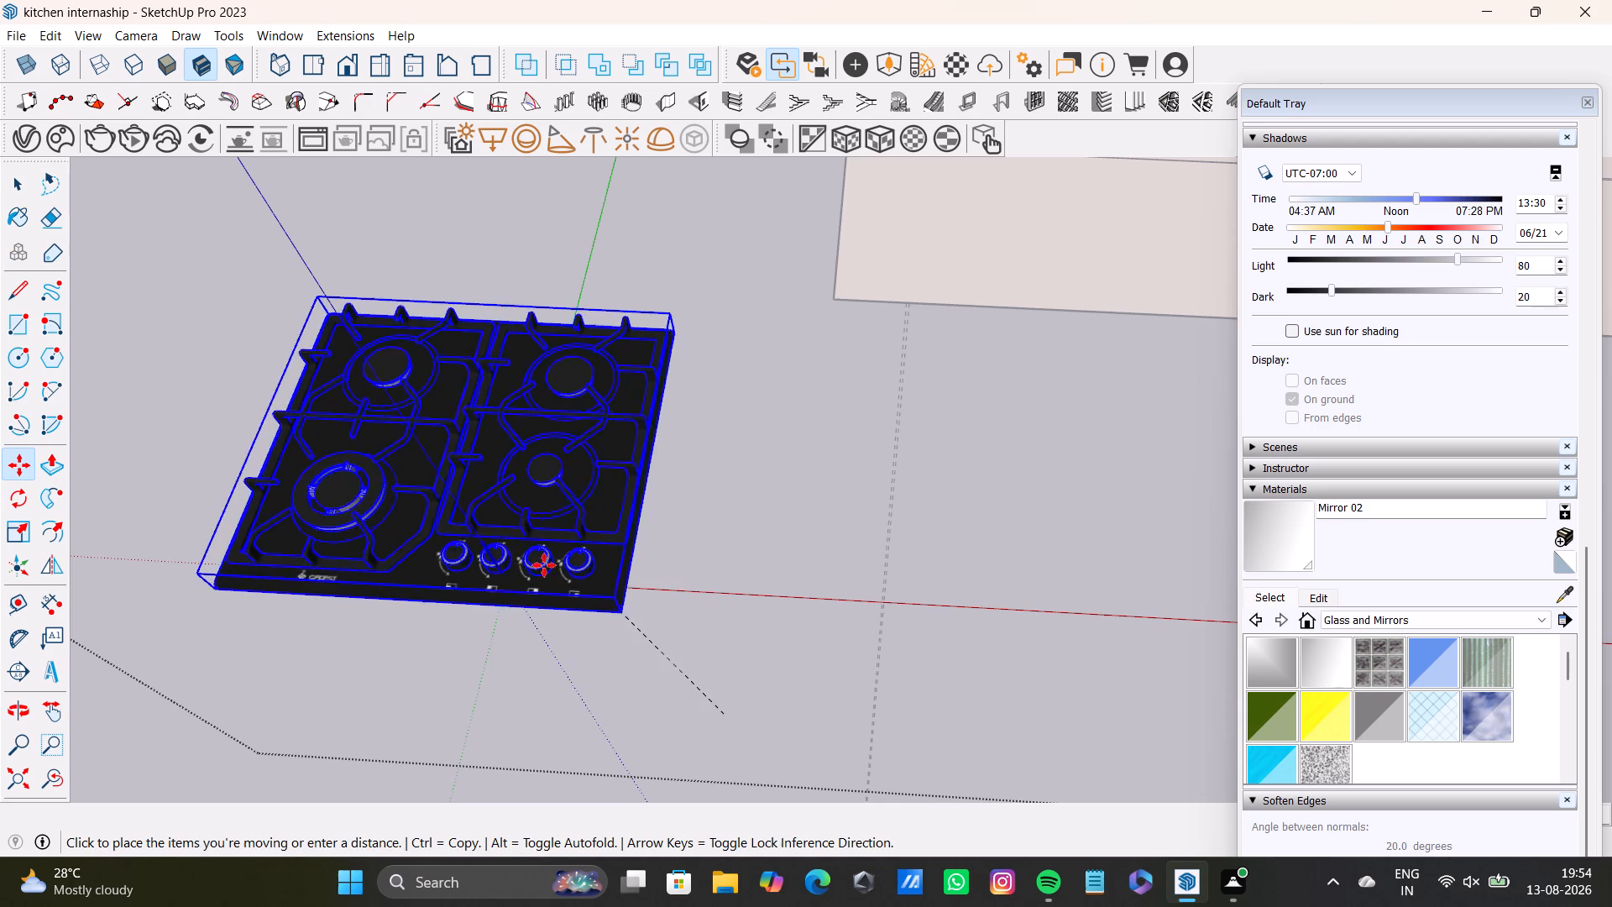
pyautogui.click(379, 463)
pyautogui.scroll(-4, 350, 591)
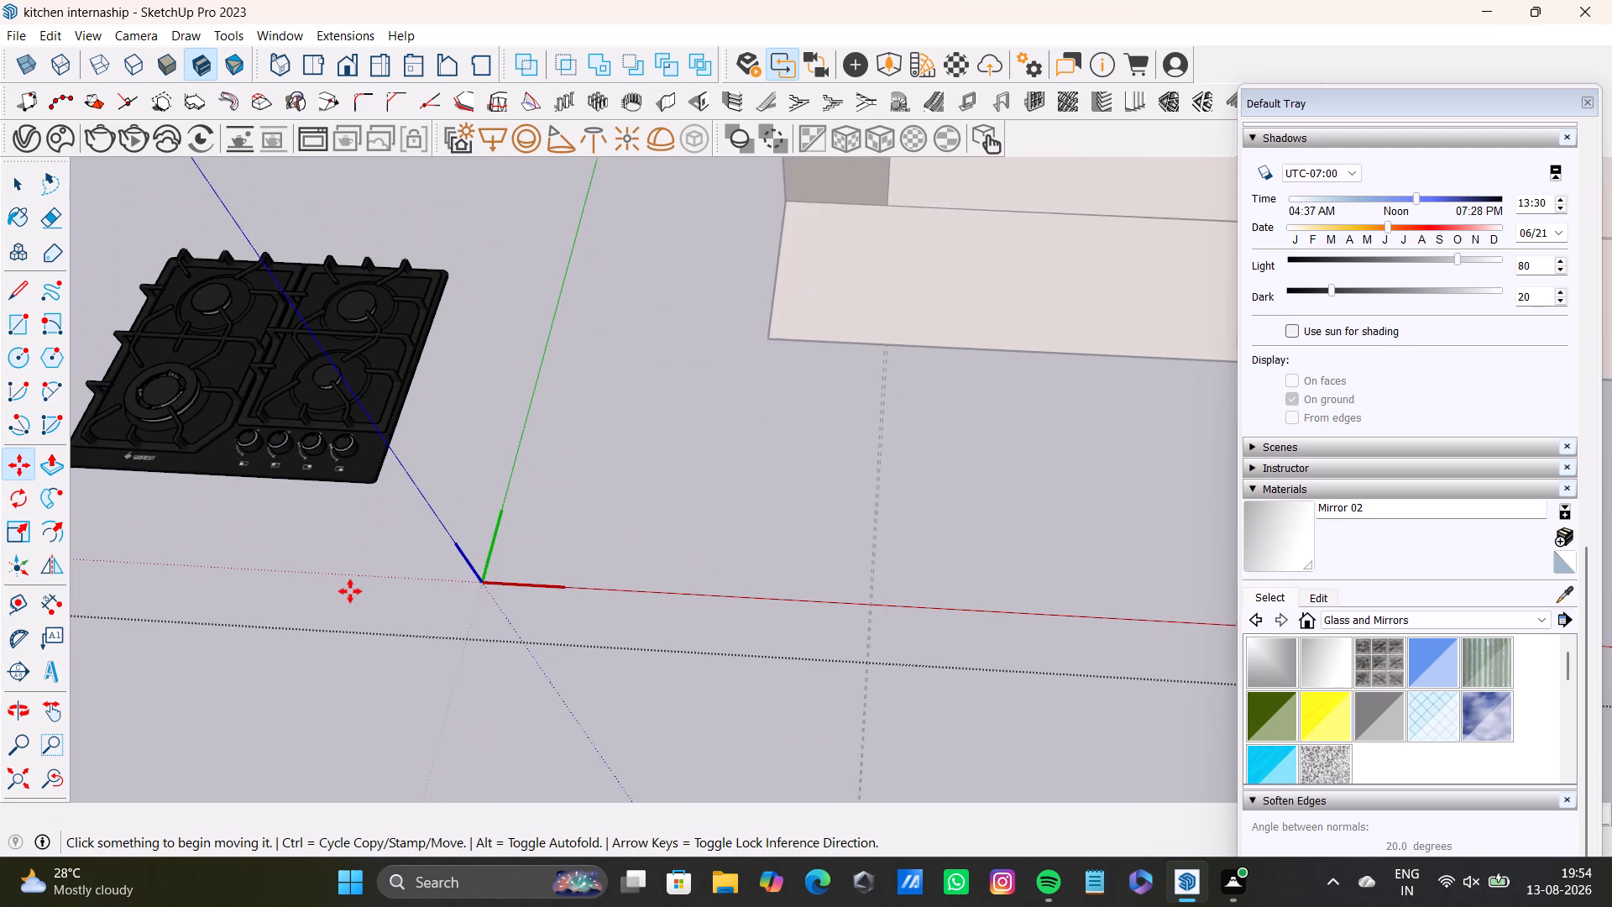
pyautogui.scroll(-4, 350, 591)
pyautogui.press('space')
# Examine the gas hob beside the model origin from above and the front, and its placement relative to the kitchen.
pyautogui.keyDown('shift'); pyautogui.moveTo(339, 522); pyautogui.dragTo(563, 459, button='middle'); pyautogui.keyUp('shift')
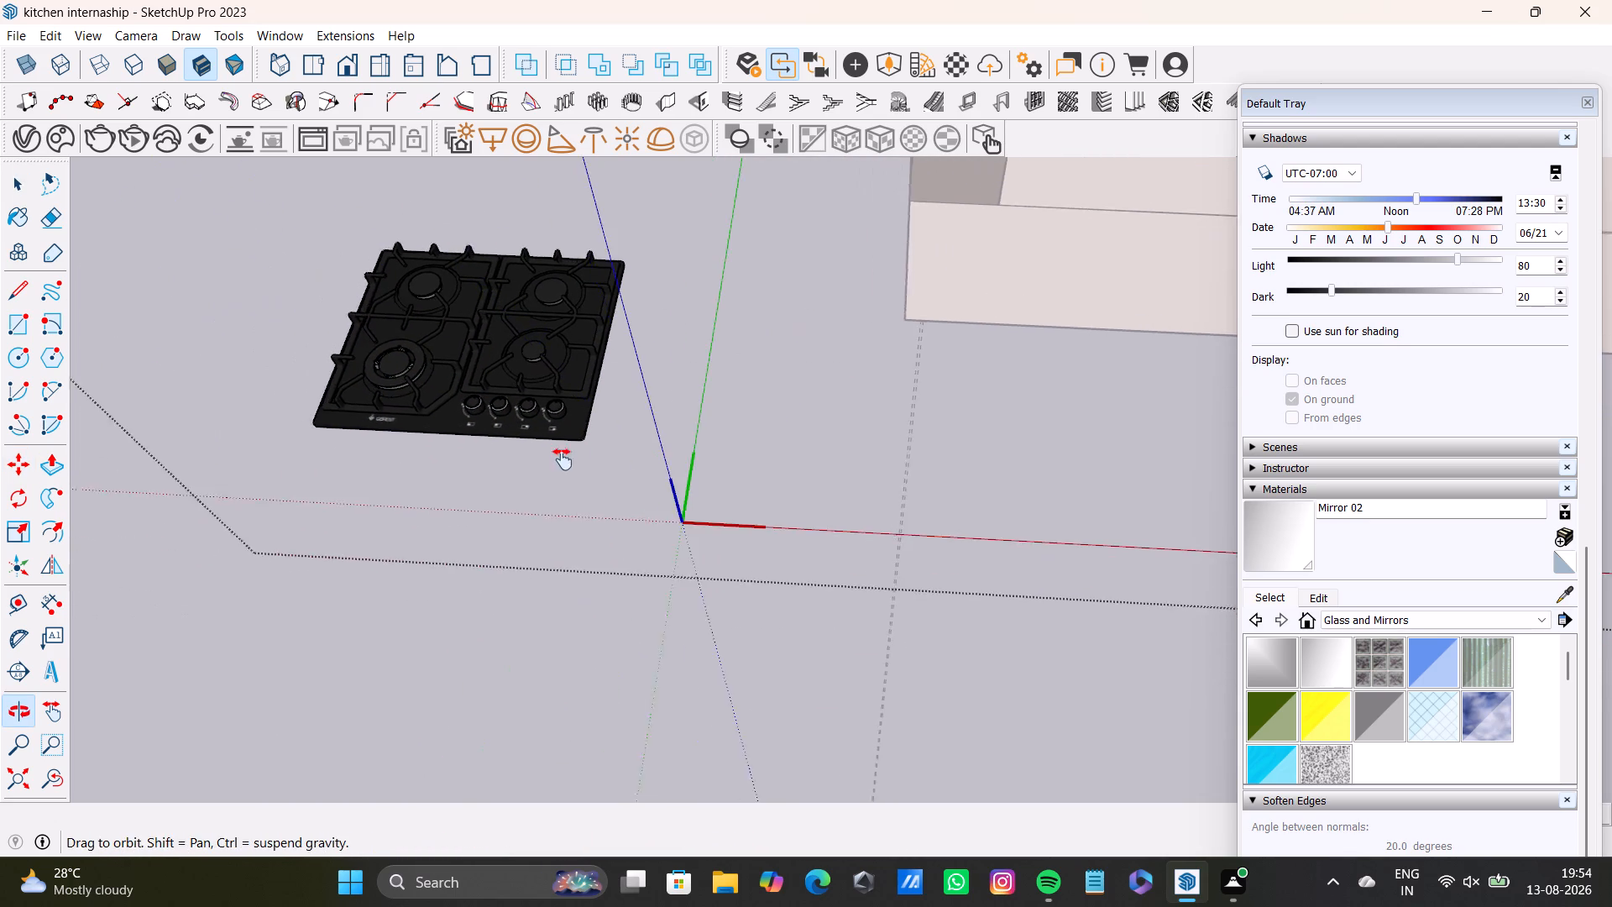
pyautogui.keyDown('shift'); pyautogui.moveTo(563, 459); pyautogui.dragTo(572, 527, button='middle'); pyautogui.keyUp('shift')
pyautogui.moveTo(568, 537); pyautogui.dragTo(597, 747, button='middle')
pyautogui.scroll(8, 495, 600)
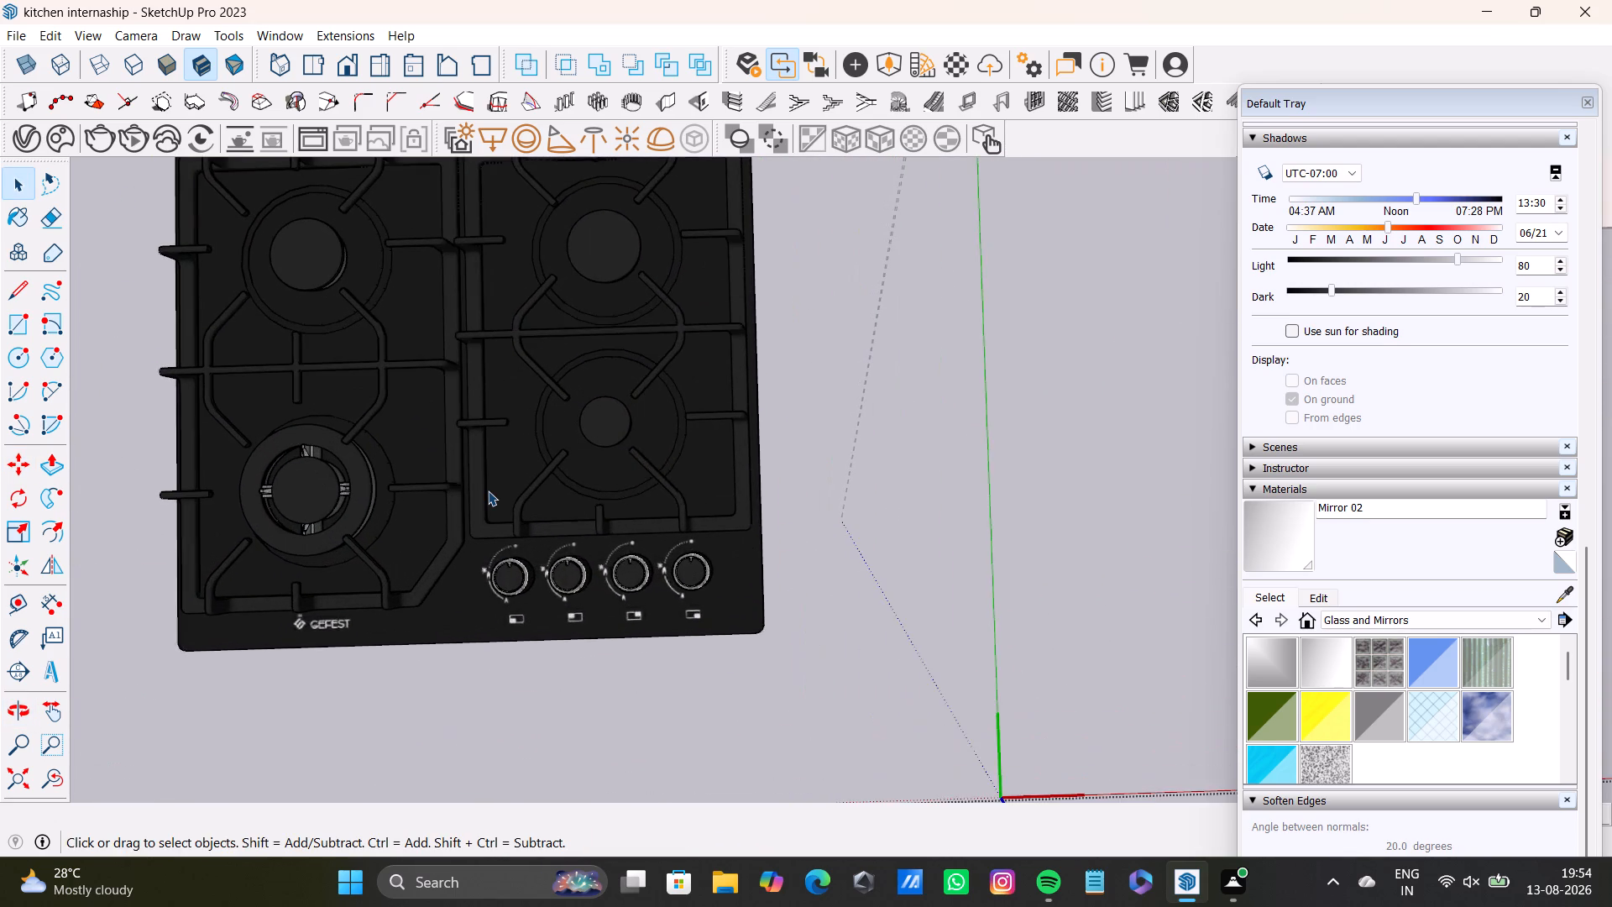
pyautogui.scroll(1, 488, 490)
pyautogui.moveTo(505, 406); pyautogui.dragTo(504, 537, button='middle')
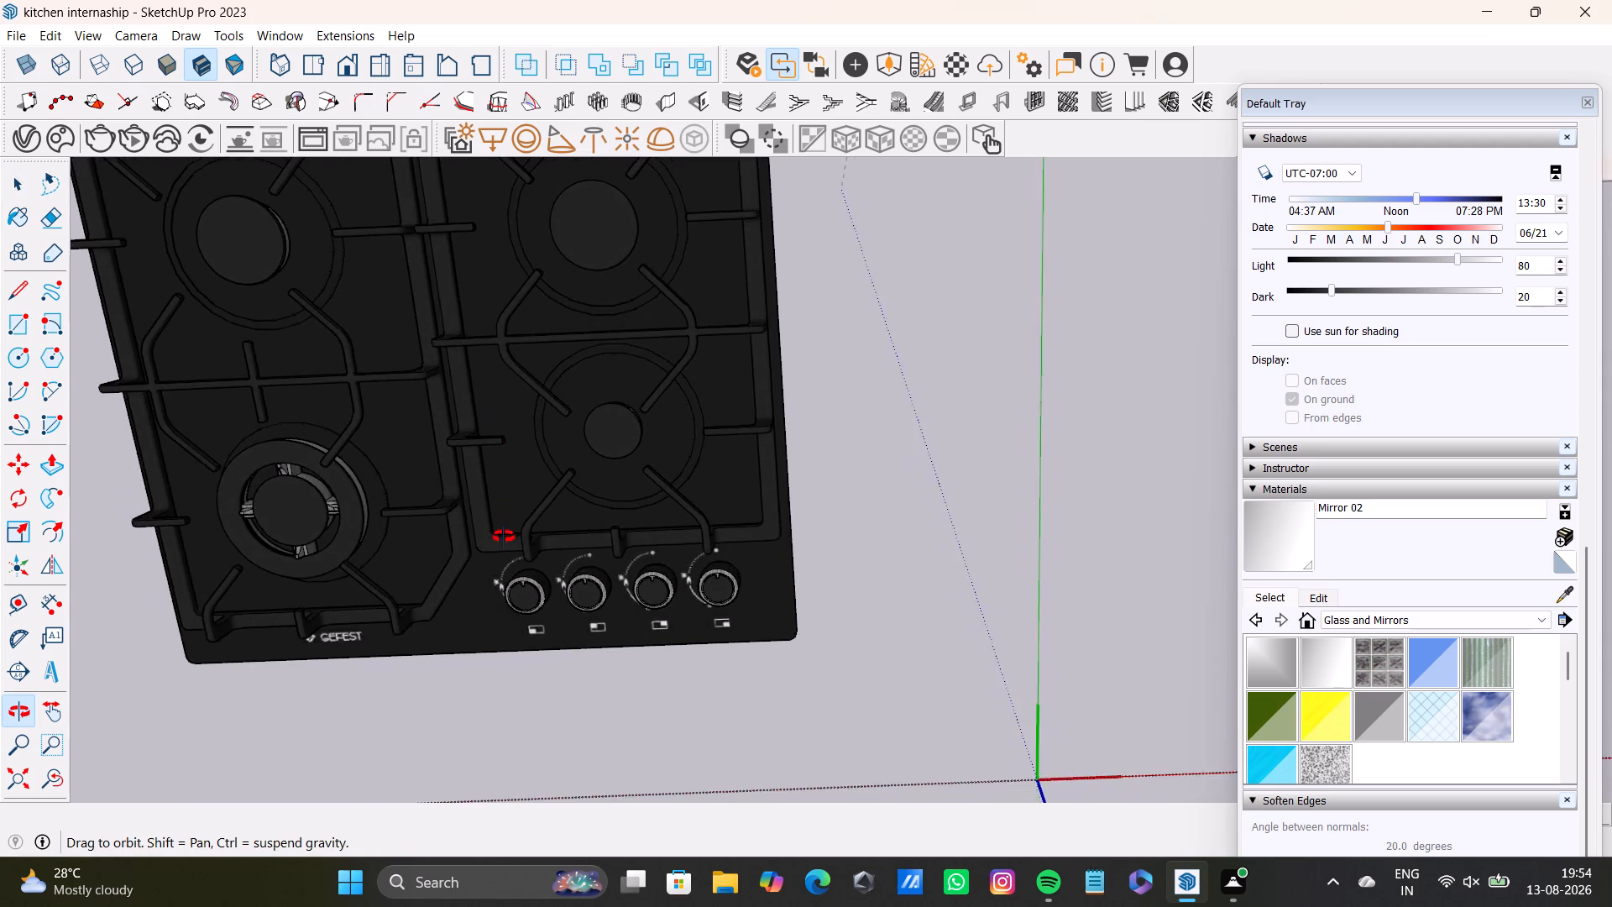
pyautogui.moveTo(504, 537); pyautogui.dragTo(458, 300, button='middle')
pyautogui.moveTo(453, 310); pyautogui.dragTo(636, 311, button='middle')
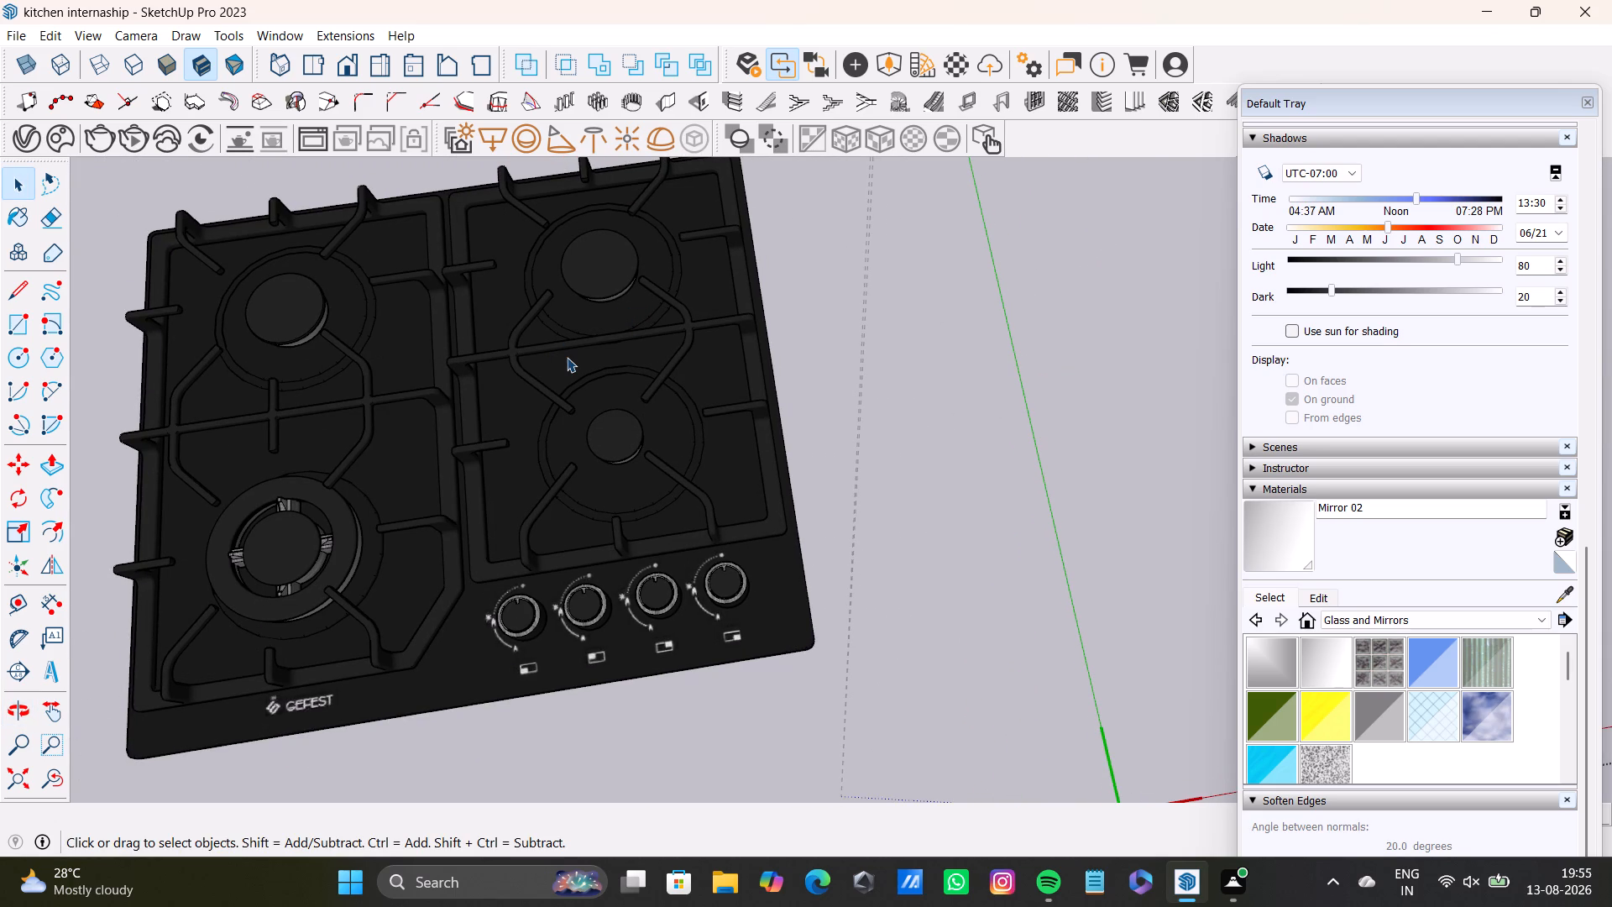
pyautogui.scroll(-3, 491, 418)
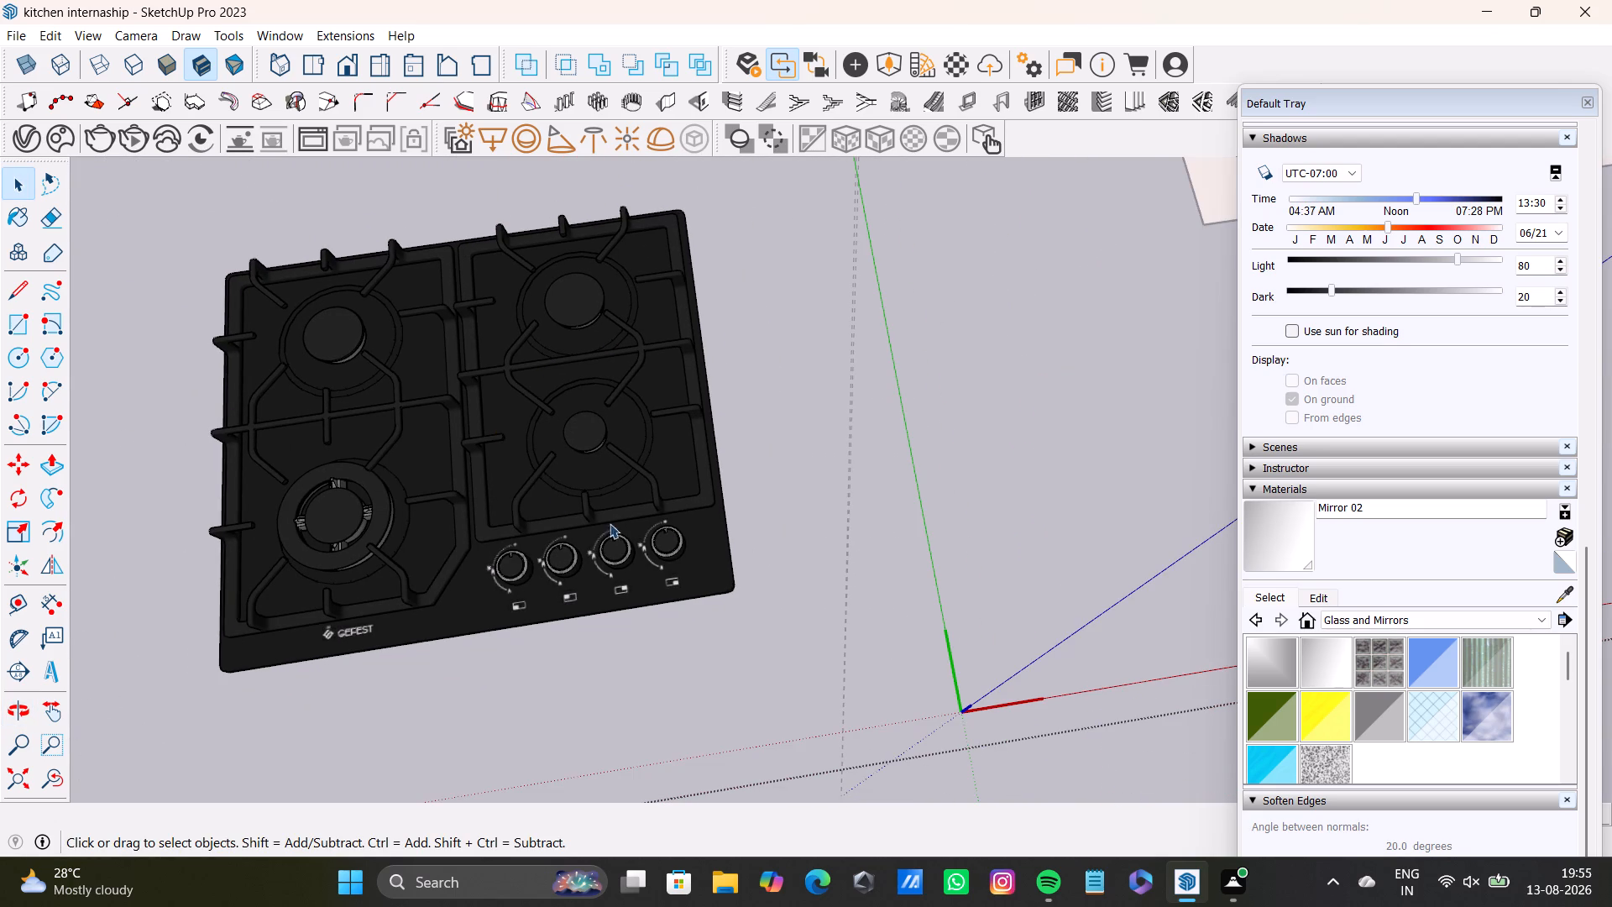
pyautogui.press('space')
pyautogui.click(16, 784)
pyautogui.moveTo(720, 679); pyautogui.dragTo(713, 752, button='middle')
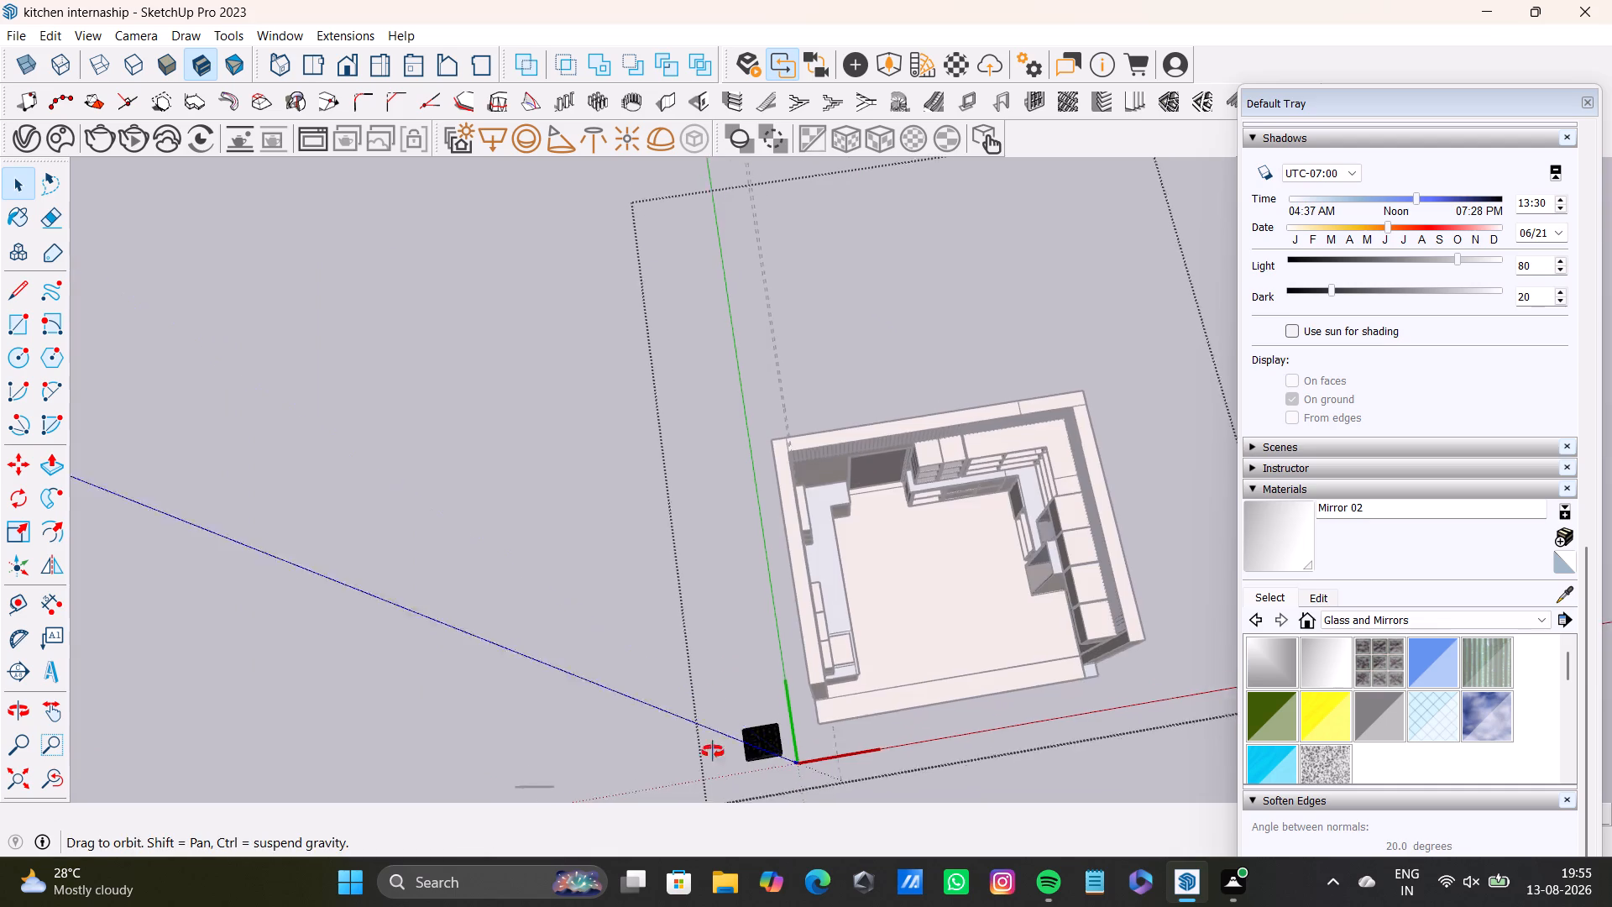
pyautogui.moveTo(713, 752); pyautogui.dragTo(706, 804, button='middle')
pyautogui.scroll(20, 730, 736)
pyautogui.moveTo(751, 674); pyautogui.dragTo(751, 600, button='middle')
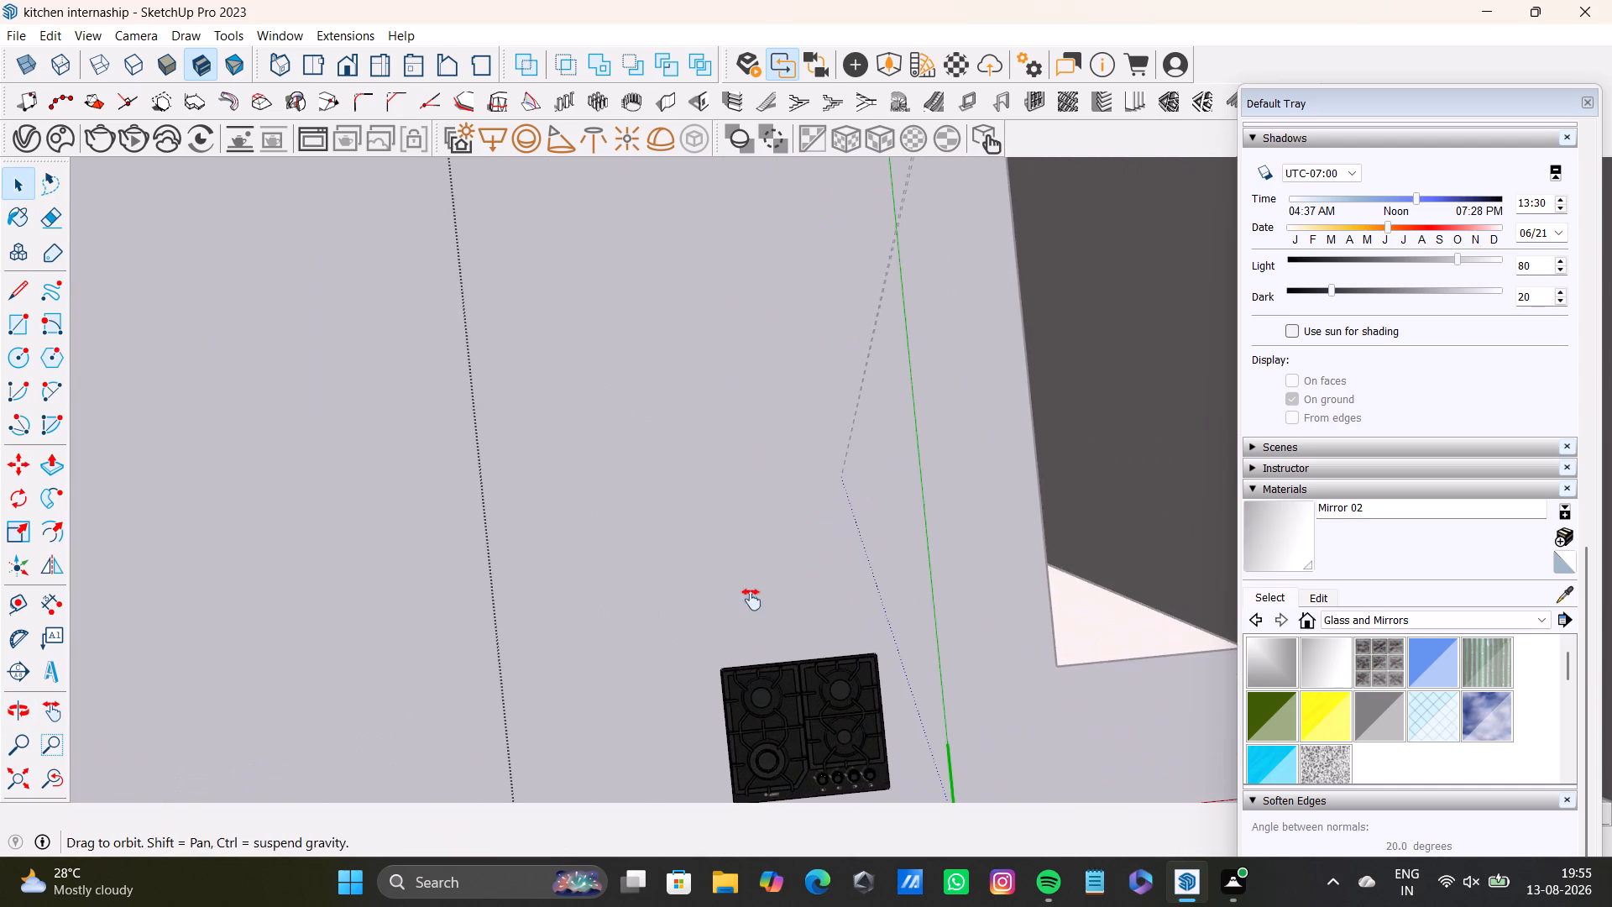
pyautogui.moveTo(751, 600); pyautogui.dragTo(751, 412, button='middle')
pyautogui.moveTo(823, 574); pyautogui.dragTo(822, 348, button='middle')
pyautogui.moveTo(819, 538); pyautogui.dragTo(817, 444, button='middle')
pyautogui.scroll(4, 817, 480)
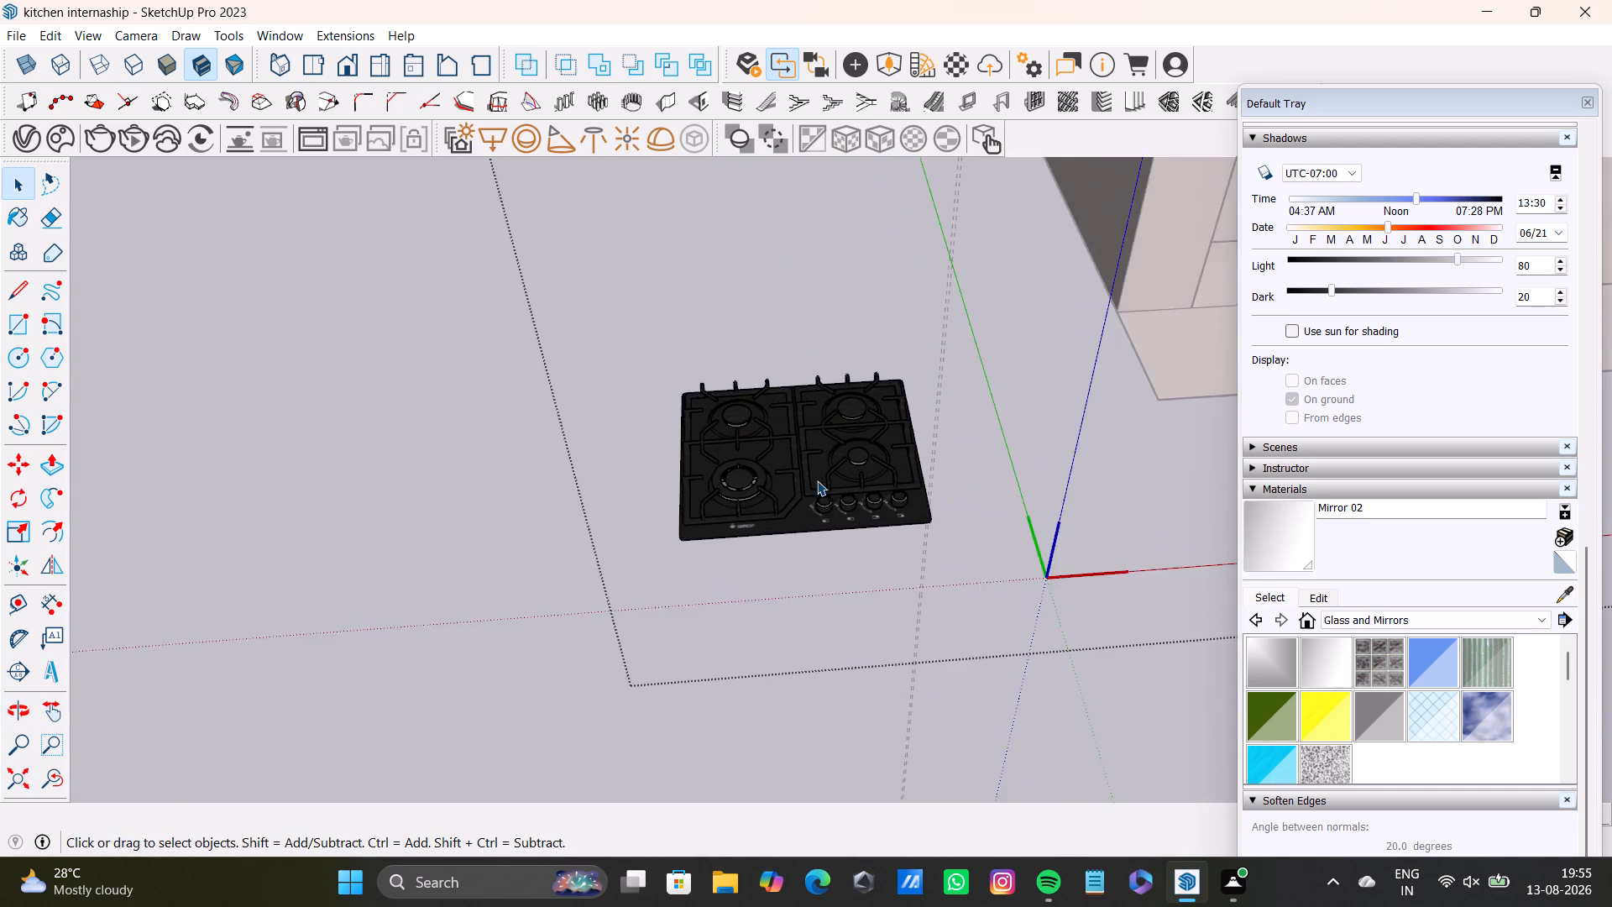
pyautogui.scroll(12, 817, 480)
pyautogui.moveTo(803, 487); pyautogui.dragTo(788, 647, button='middle')
pyautogui.scroll(-7, 800, 567)
pyautogui.moveTo(833, 521); pyautogui.dragTo(748, 563, button='middle')
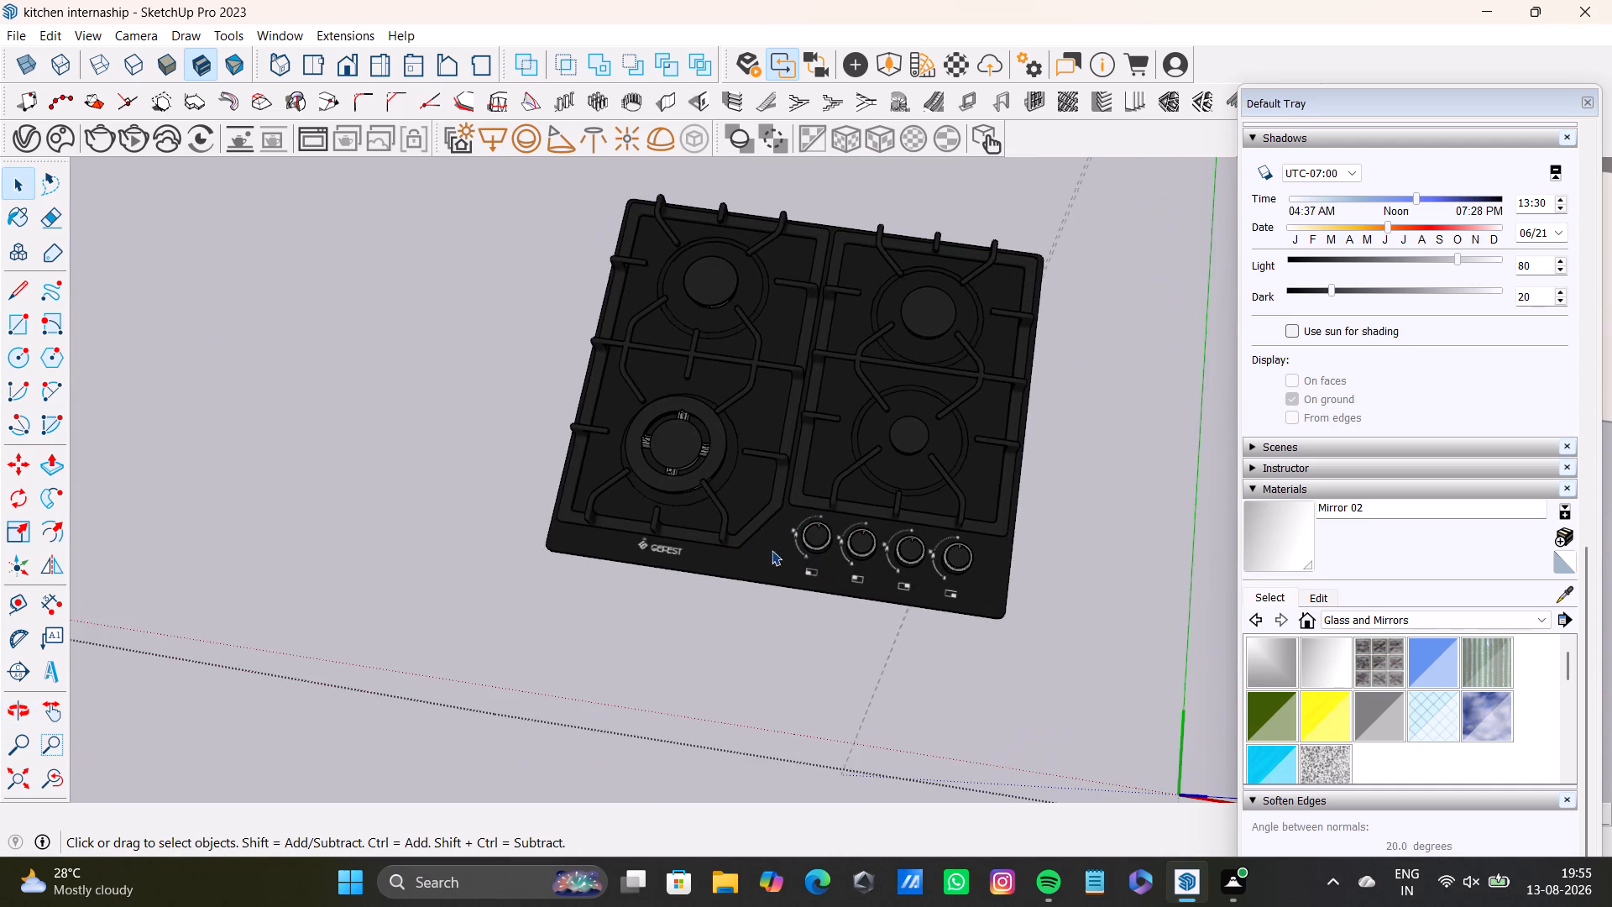
# Open the hob's nested groups to inspect the base plate and the pan support over the large burner.
pyautogui.tripleClick(784, 546)
pyautogui.doubleClick(784, 546)
pyautogui.click(784, 571)
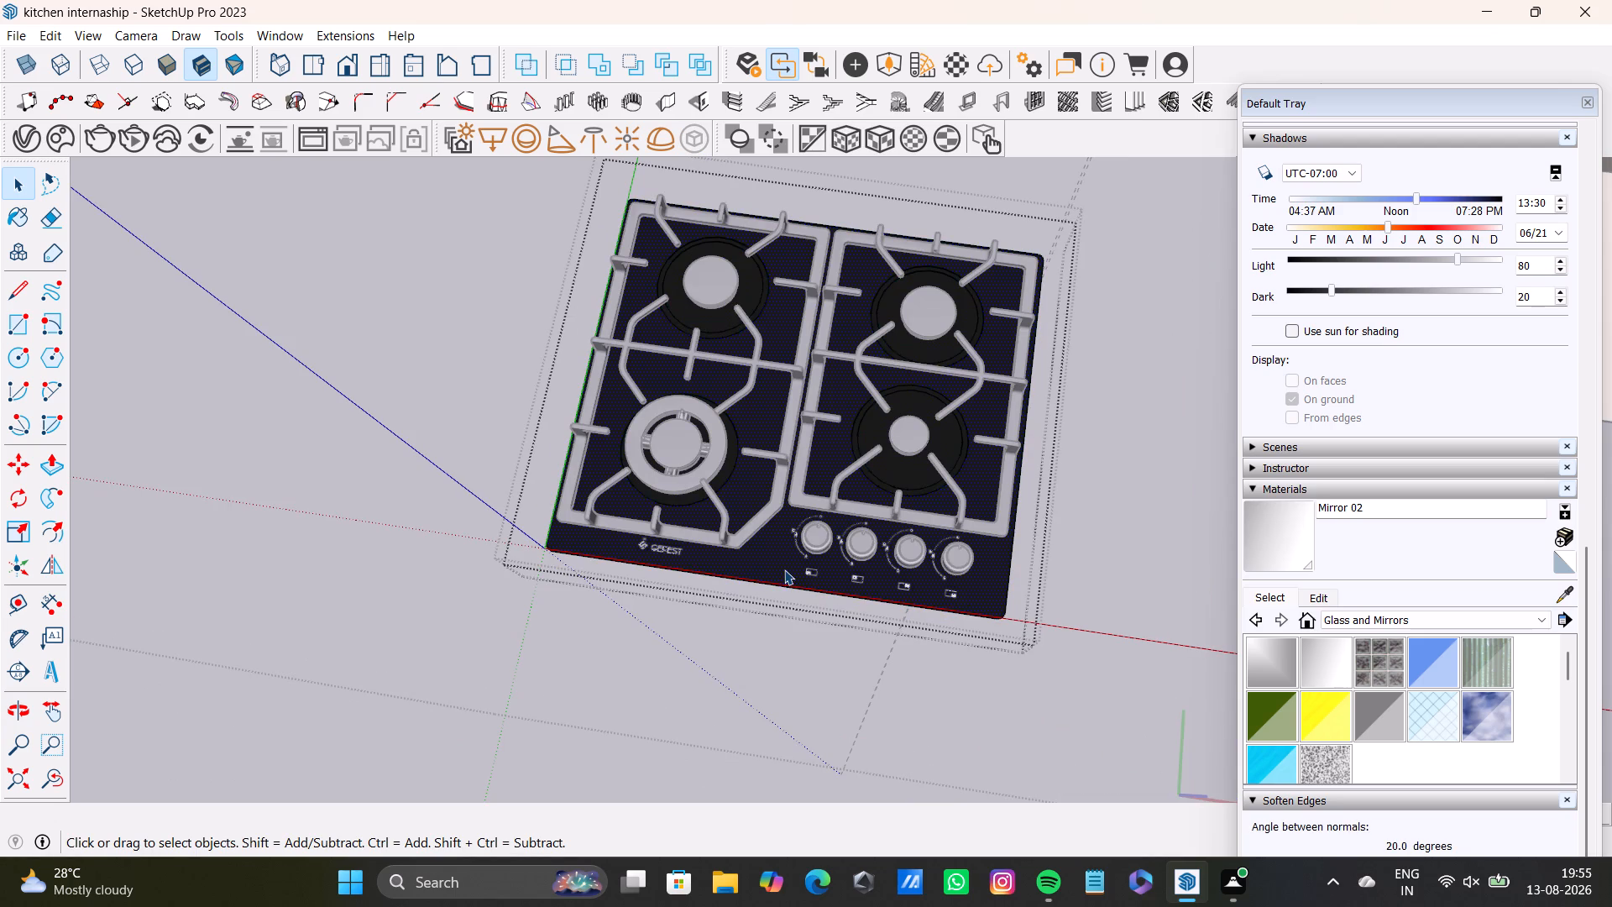
pyautogui.click(784, 569)
pyautogui.doubleClick(763, 518)
pyautogui.click(939, 511)
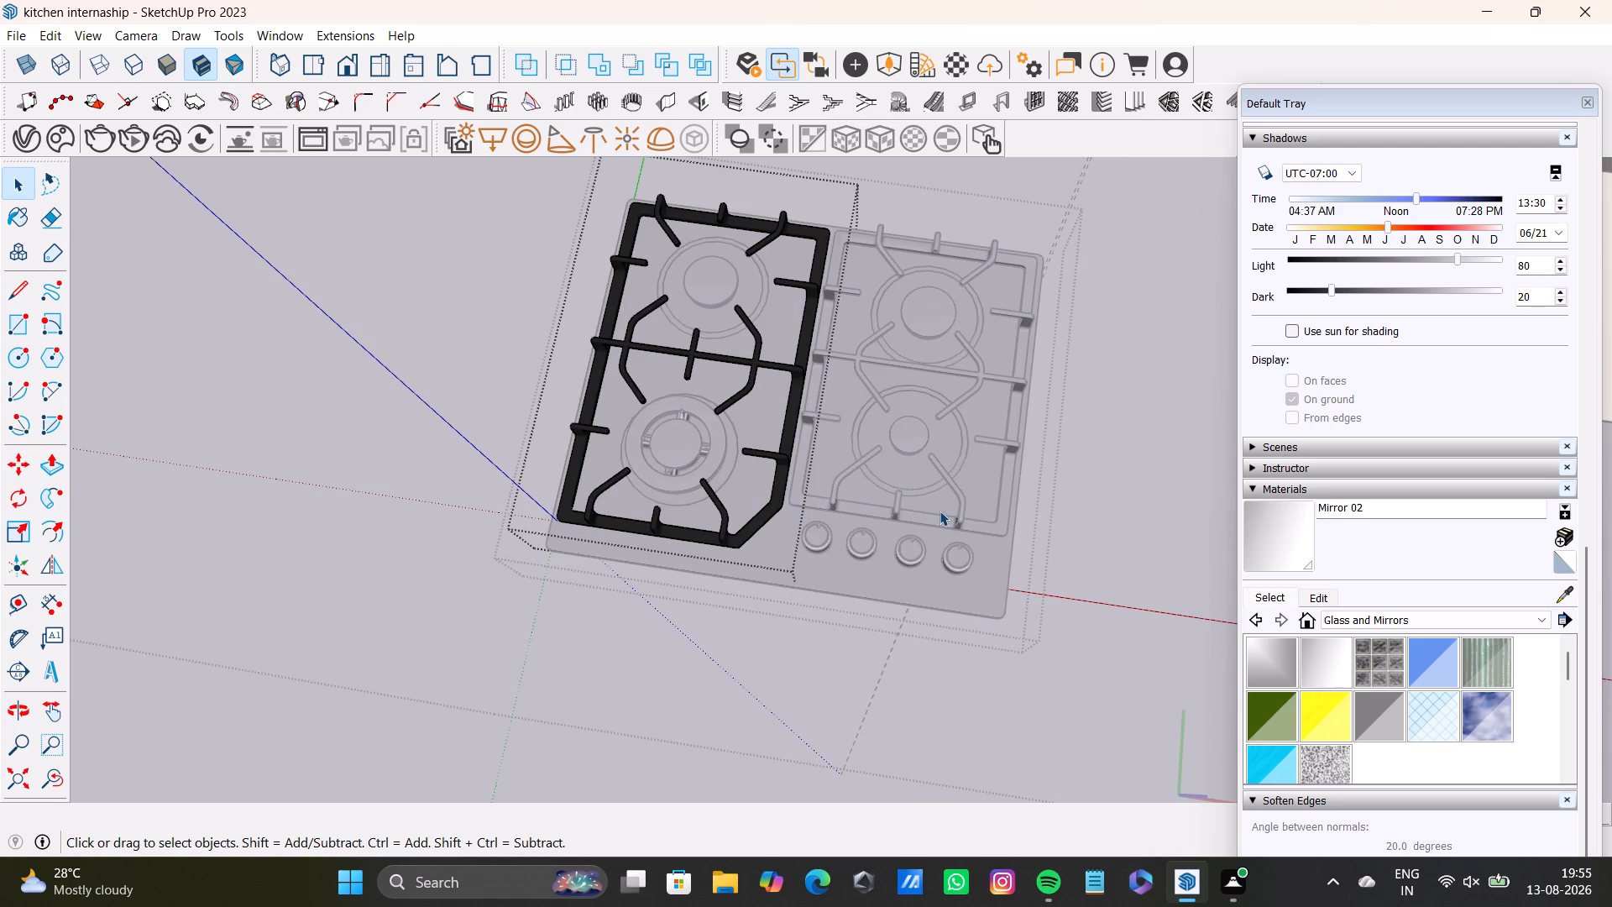
# Open the base plate's group, select its connected geometry, inspect it against the kitchen and leave the group.
pyautogui.doubleClick(1002, 606)
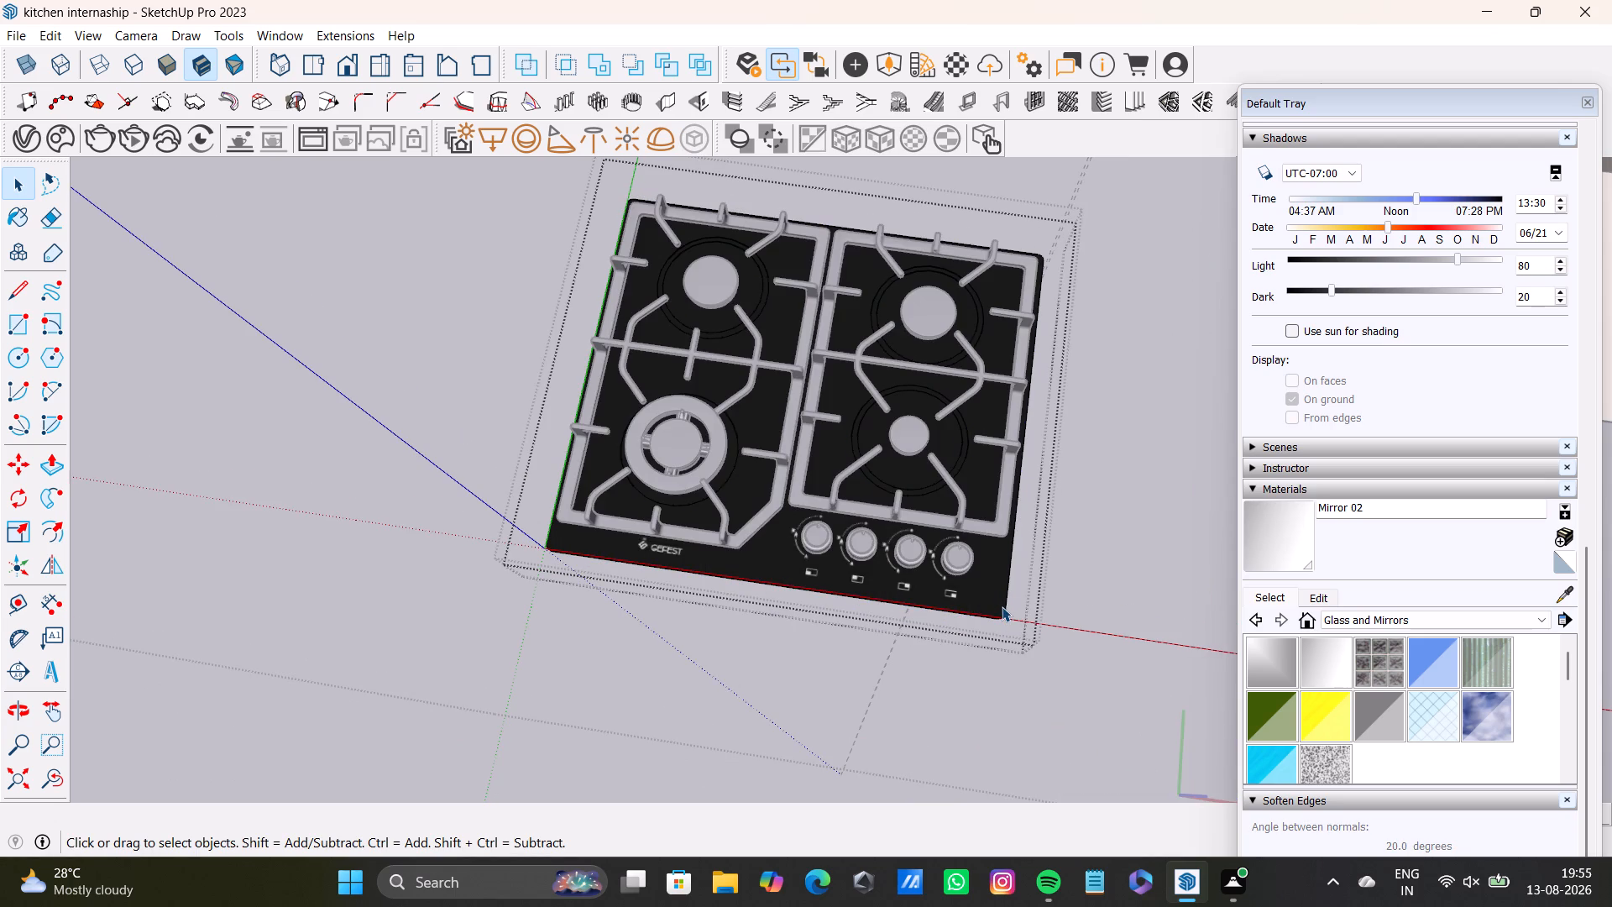
pyautogui.doubleClick(1002, 606)
pyautogui.click(1002, 606)
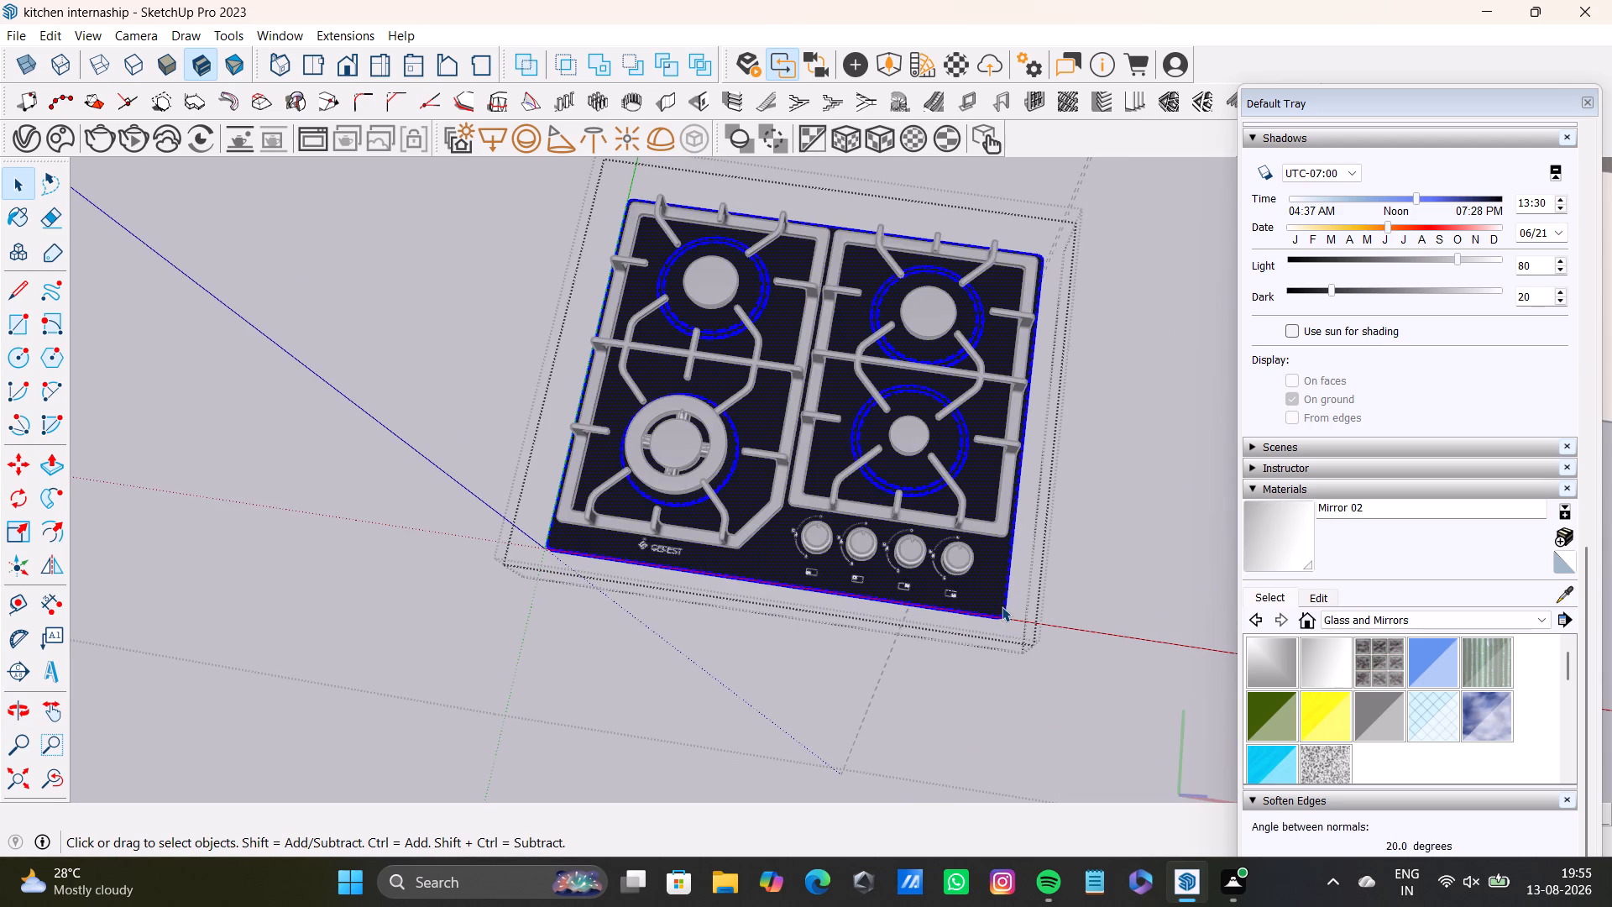
pyautogui.click(1002, 606)
pyautogui.doubleClick(1002, 606)
pyautogui.doubleClick(1002, 606)
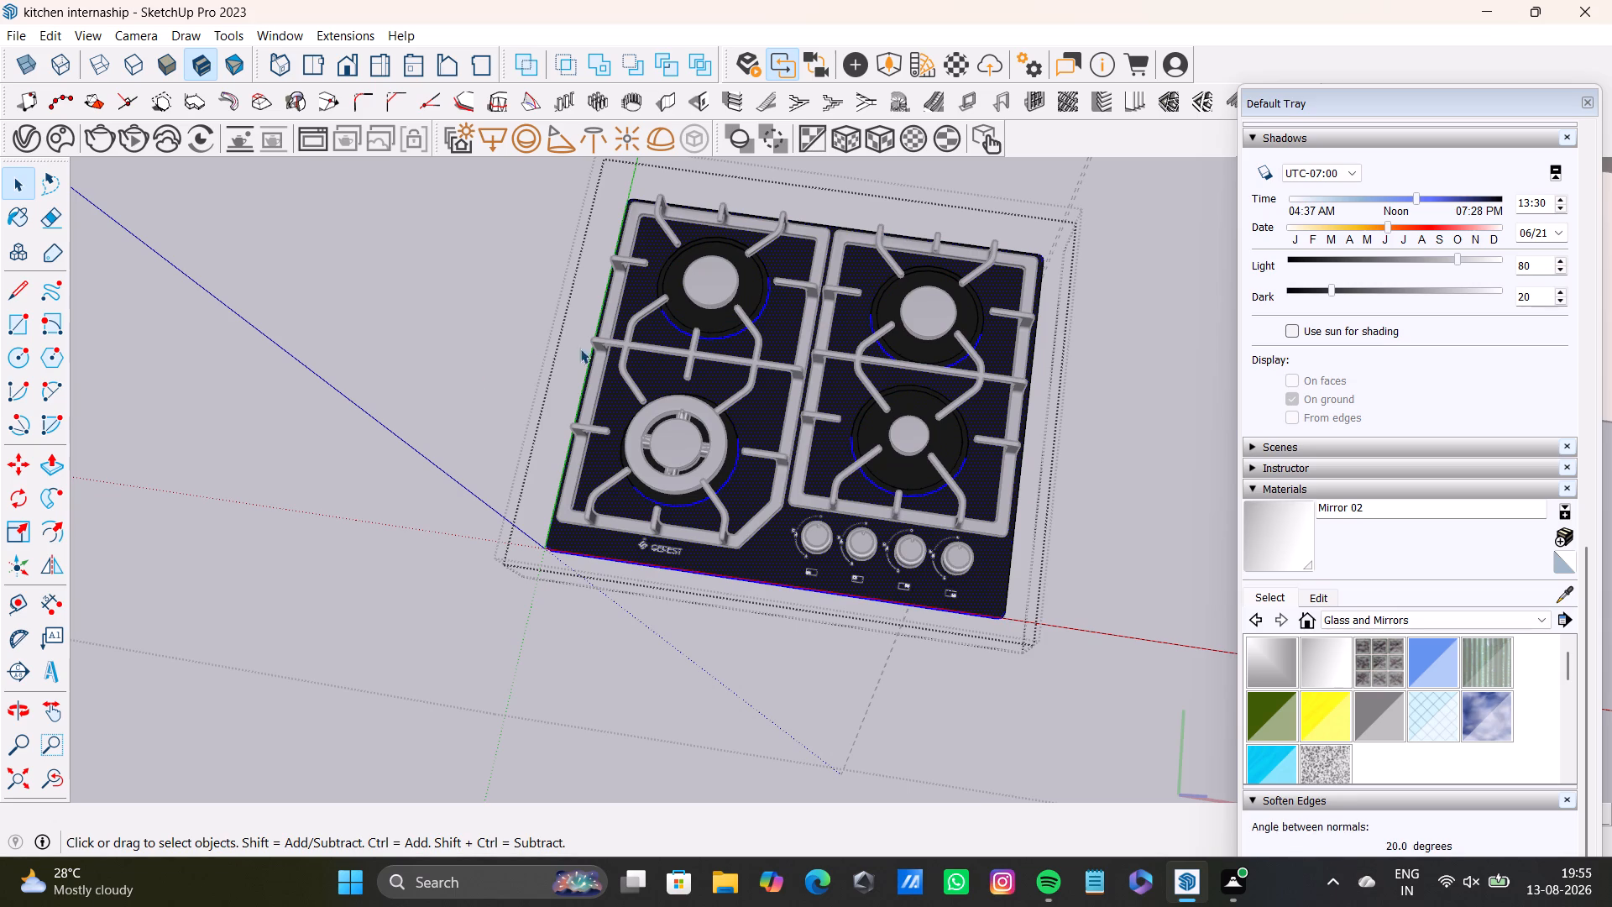
pyautogui.moveTo(623, 372); pyautogui.dragTo(646, 593, button='middle')
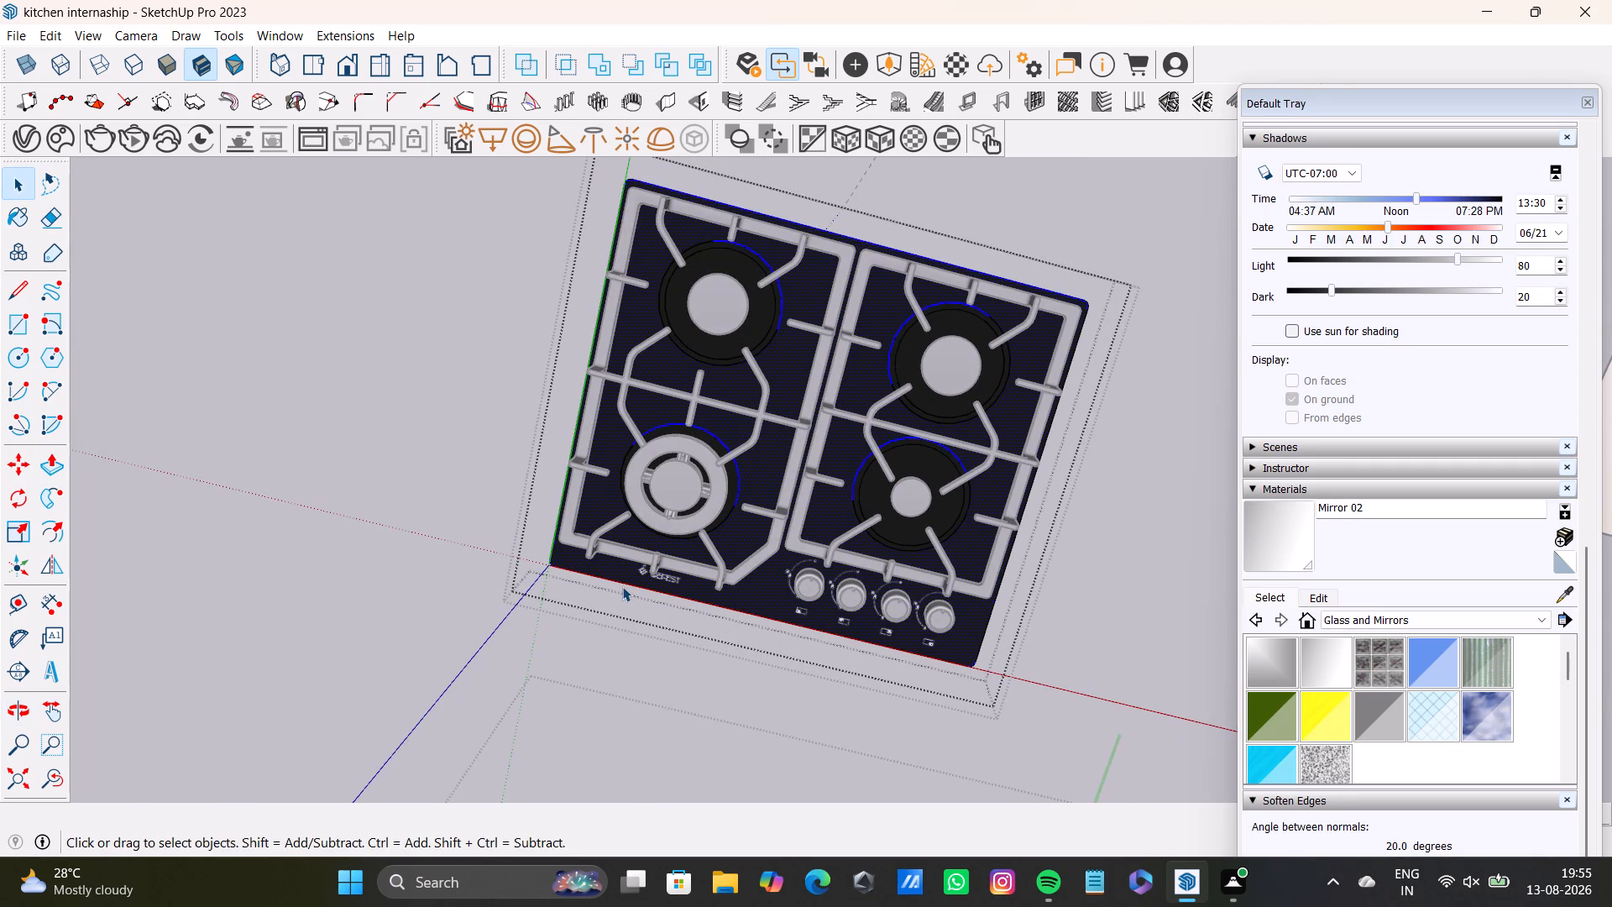
pyautogui.click(20, 789)
pyautogui.moveTo(499, 751); pyautogui.dragTo(569, 546, button='middle')
pyautogui.scroll(8, 547, 666)
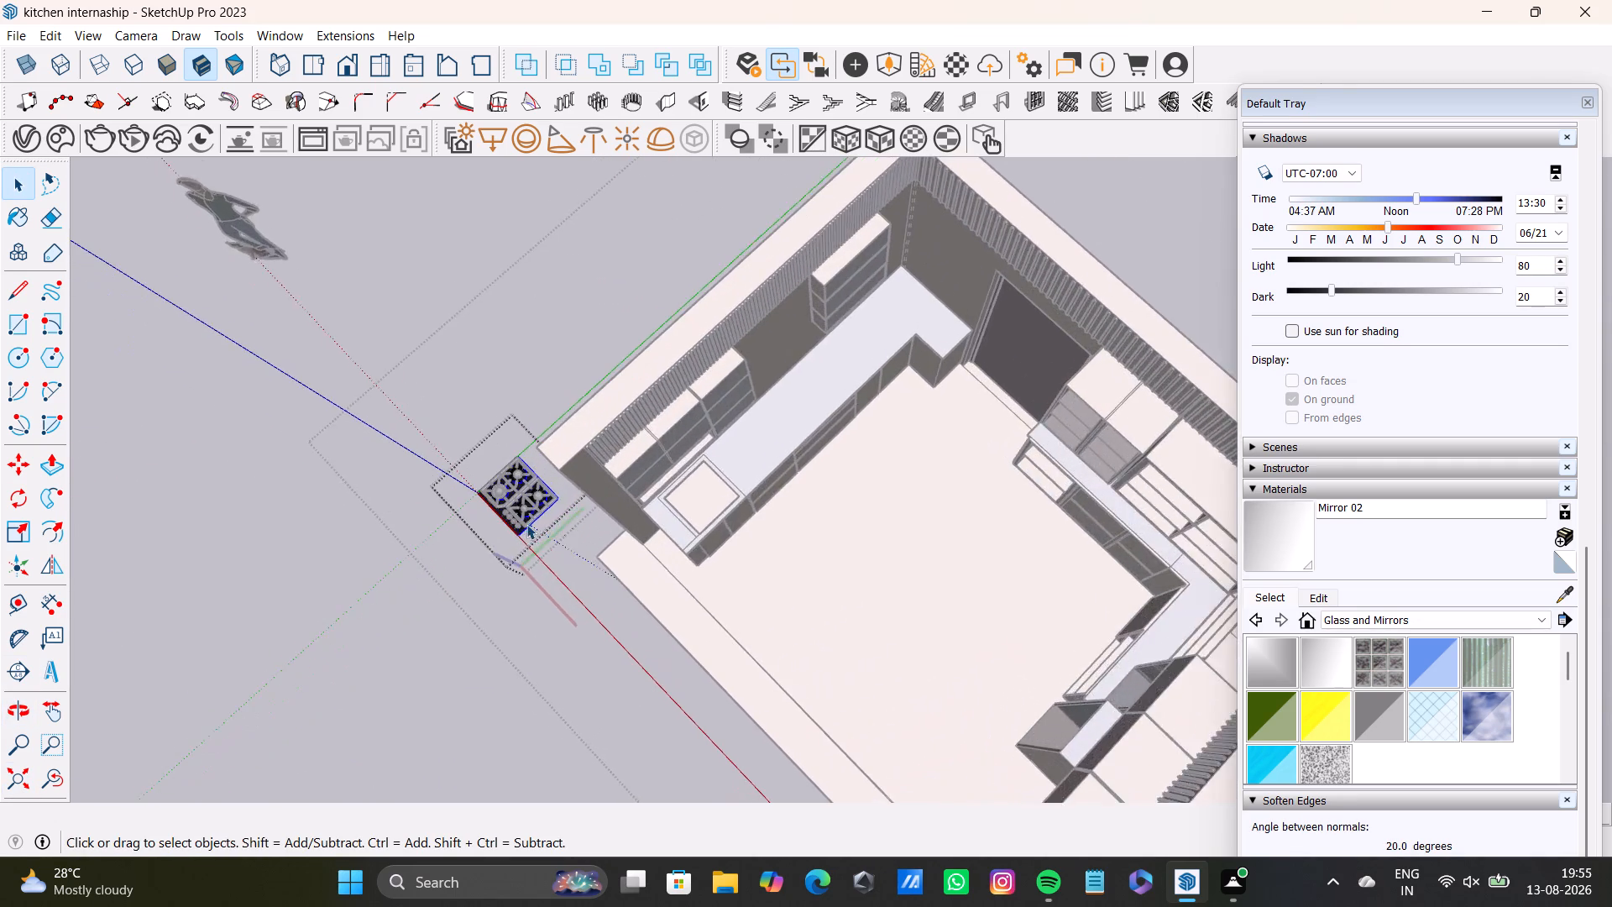
pyautogui.scroll(20, 526, 524)
pyautogui.scroll(11, 526, 524)
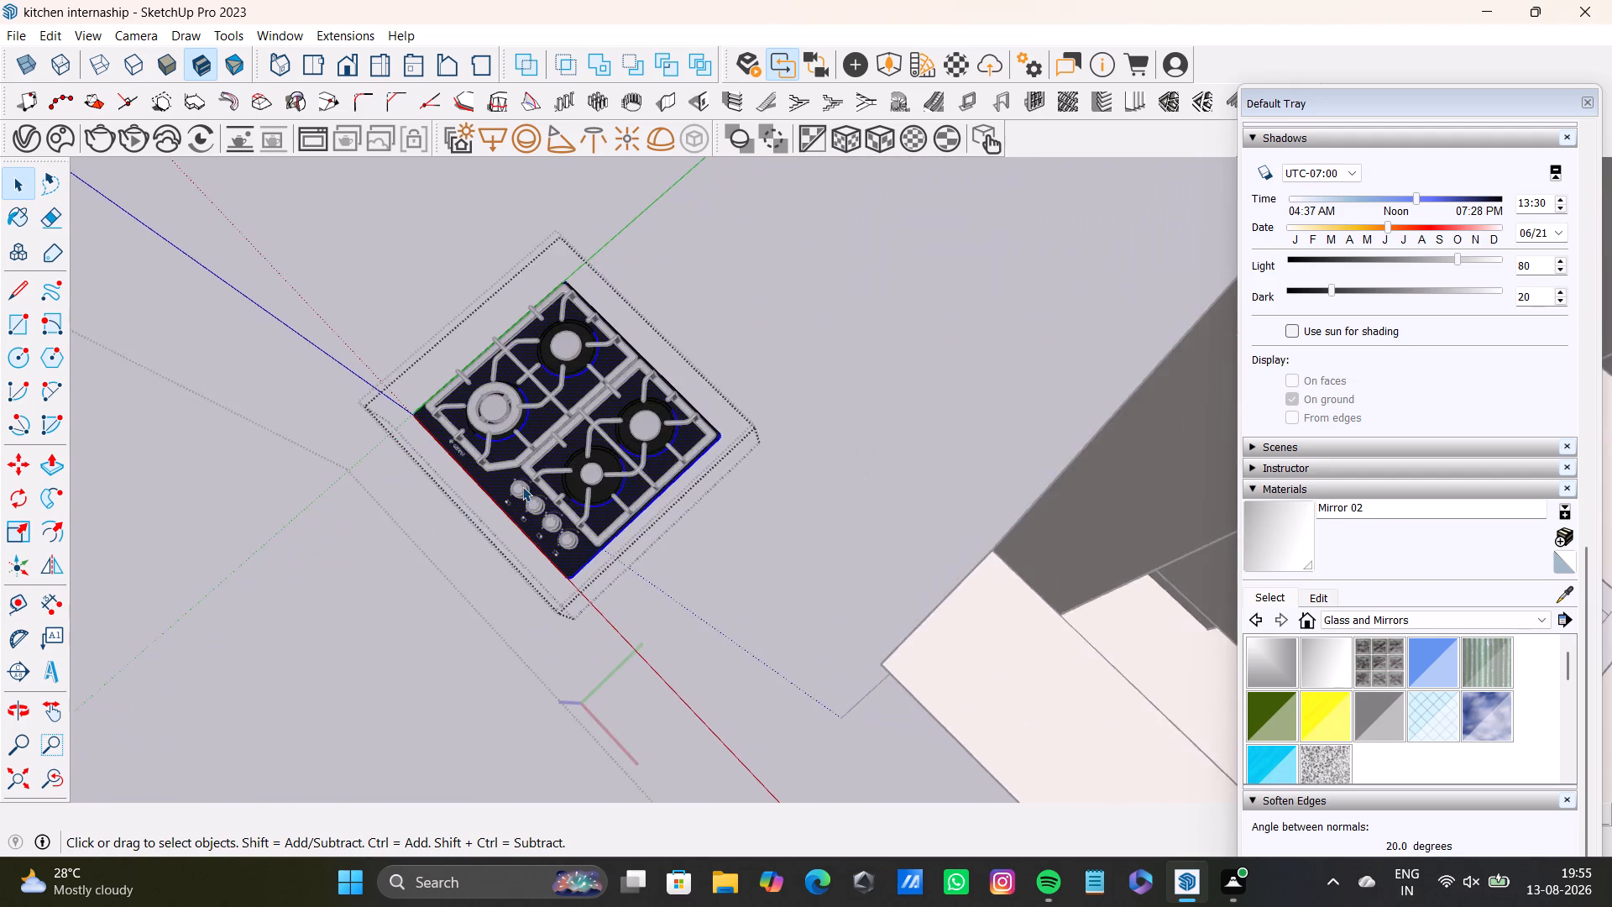
pyautogui.scroll(9, 522, 486)
pyautogui.moveTo(522, 486); pyautogui.dragTo(756, 445, button='middle')
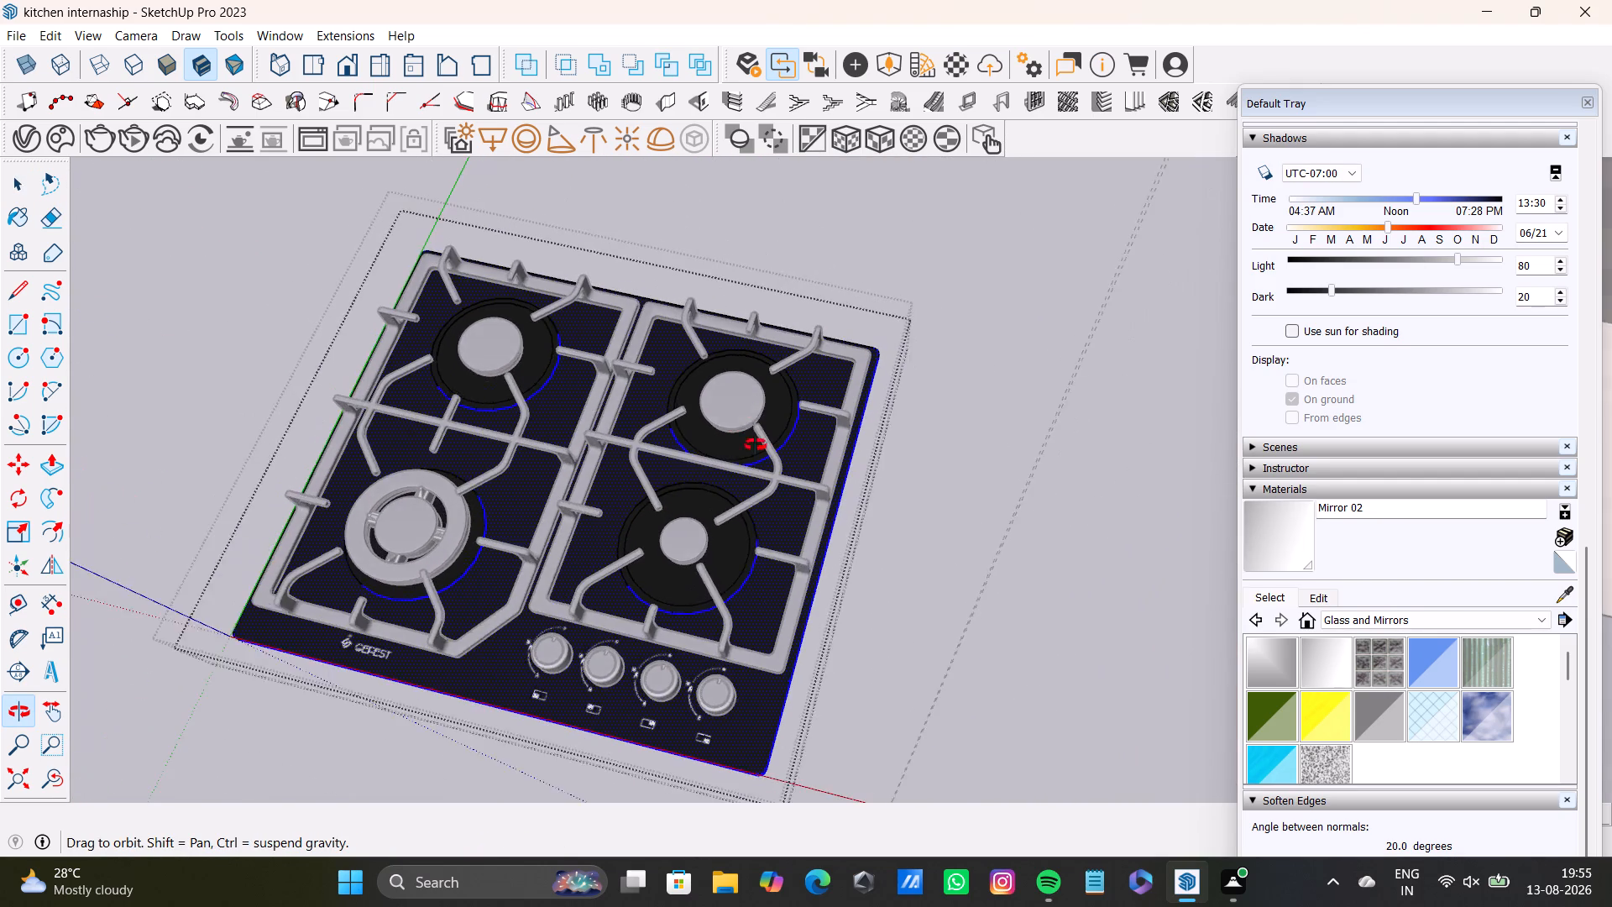
pyautogui.moveTo(756, 445); pyautogui.dragTo(760, 661, button='middle')
pyautogui.press('space')
pyautogui.click(1034, 495)
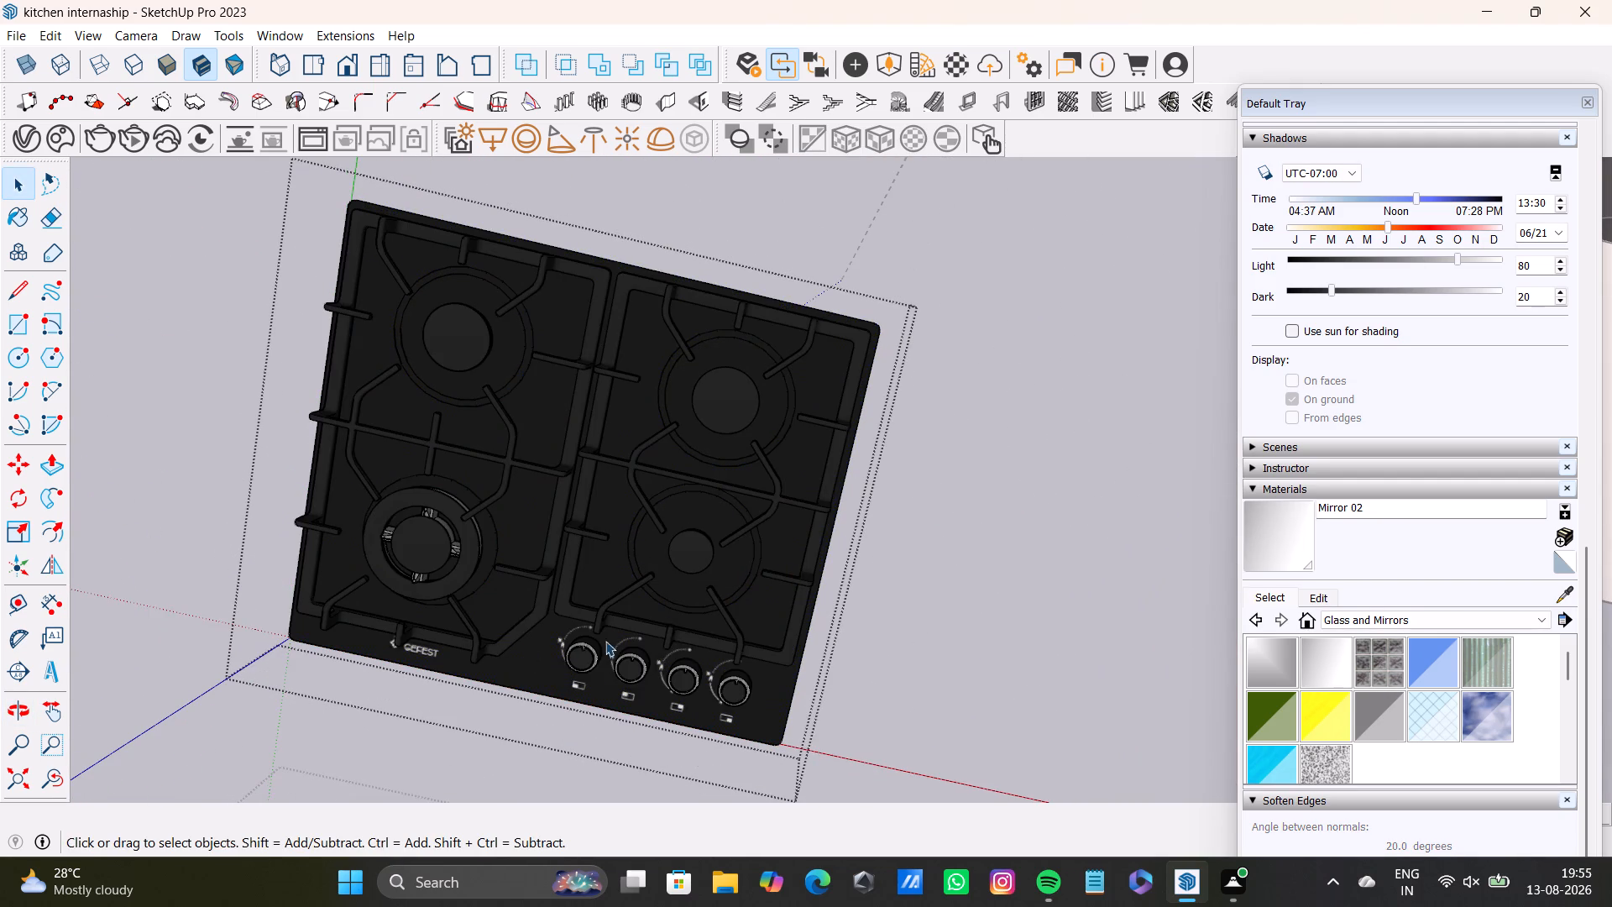
# Reopen the hob's base plate group near its front edge, inspect the top face and leave the group.
pyautogui.moveTo(605, 641); pyautogui.dragTo(683, 490, button='middle')
pyautogui.moveTo(678, 588); pyautogui.dragTo(727, 487, button='middle')
pyautogui.scroll(-10, 652, 511)
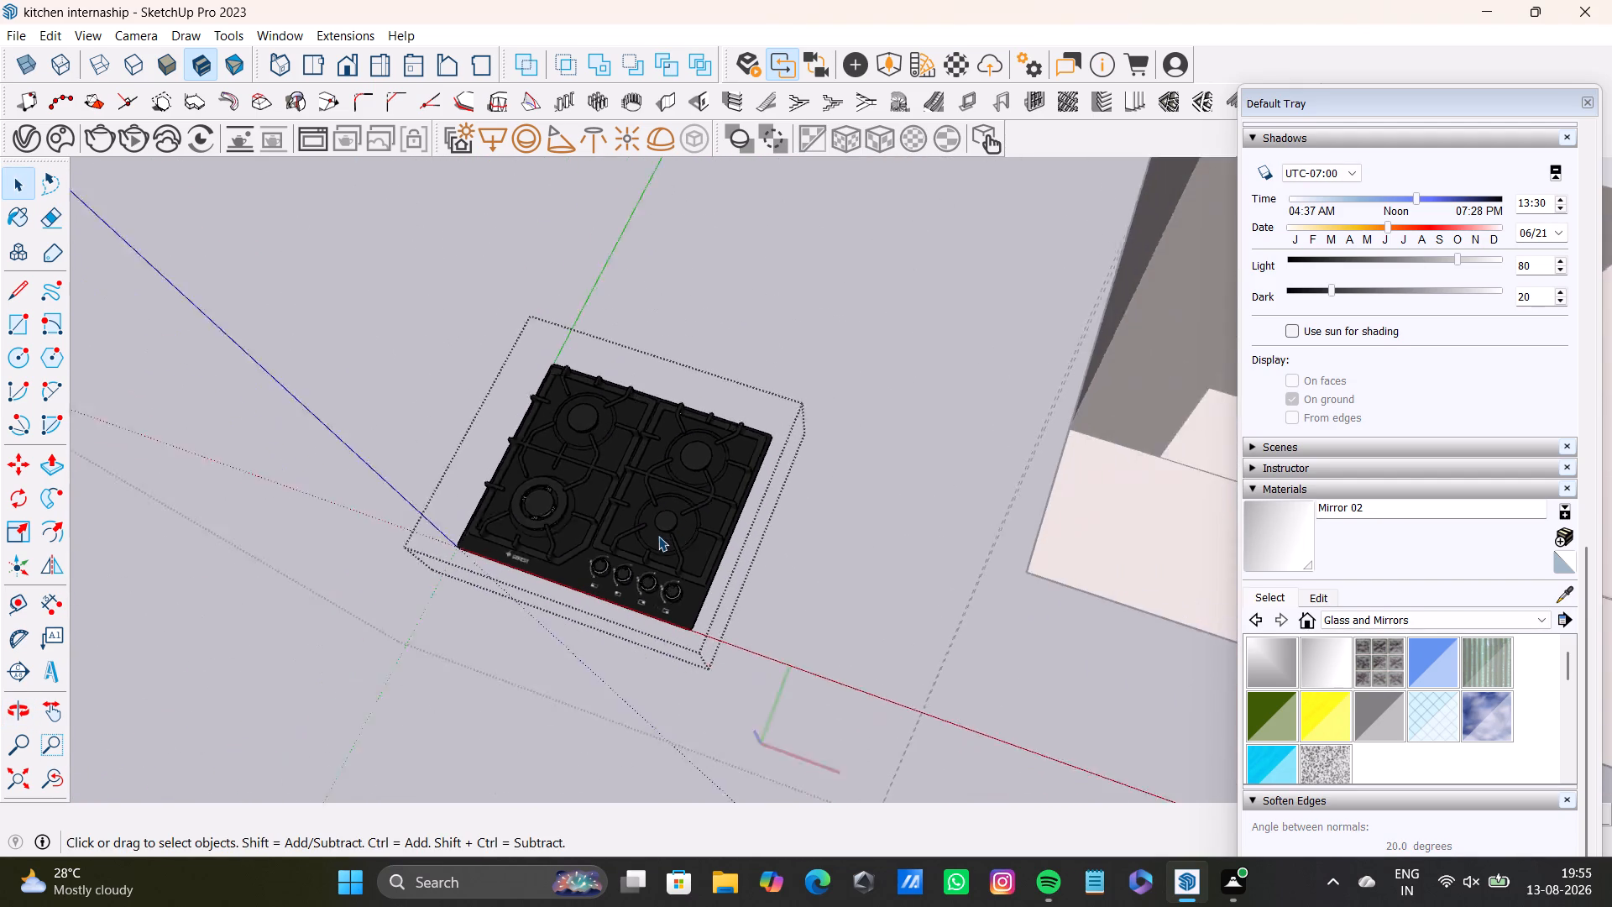
pyautogui.scroll(-1, 658, 536)
pyautogui.moveTo(666, 558); pyautogui.dragTo(901, 439, button='middle')
pyautogui.scroll(12, 645, 569)
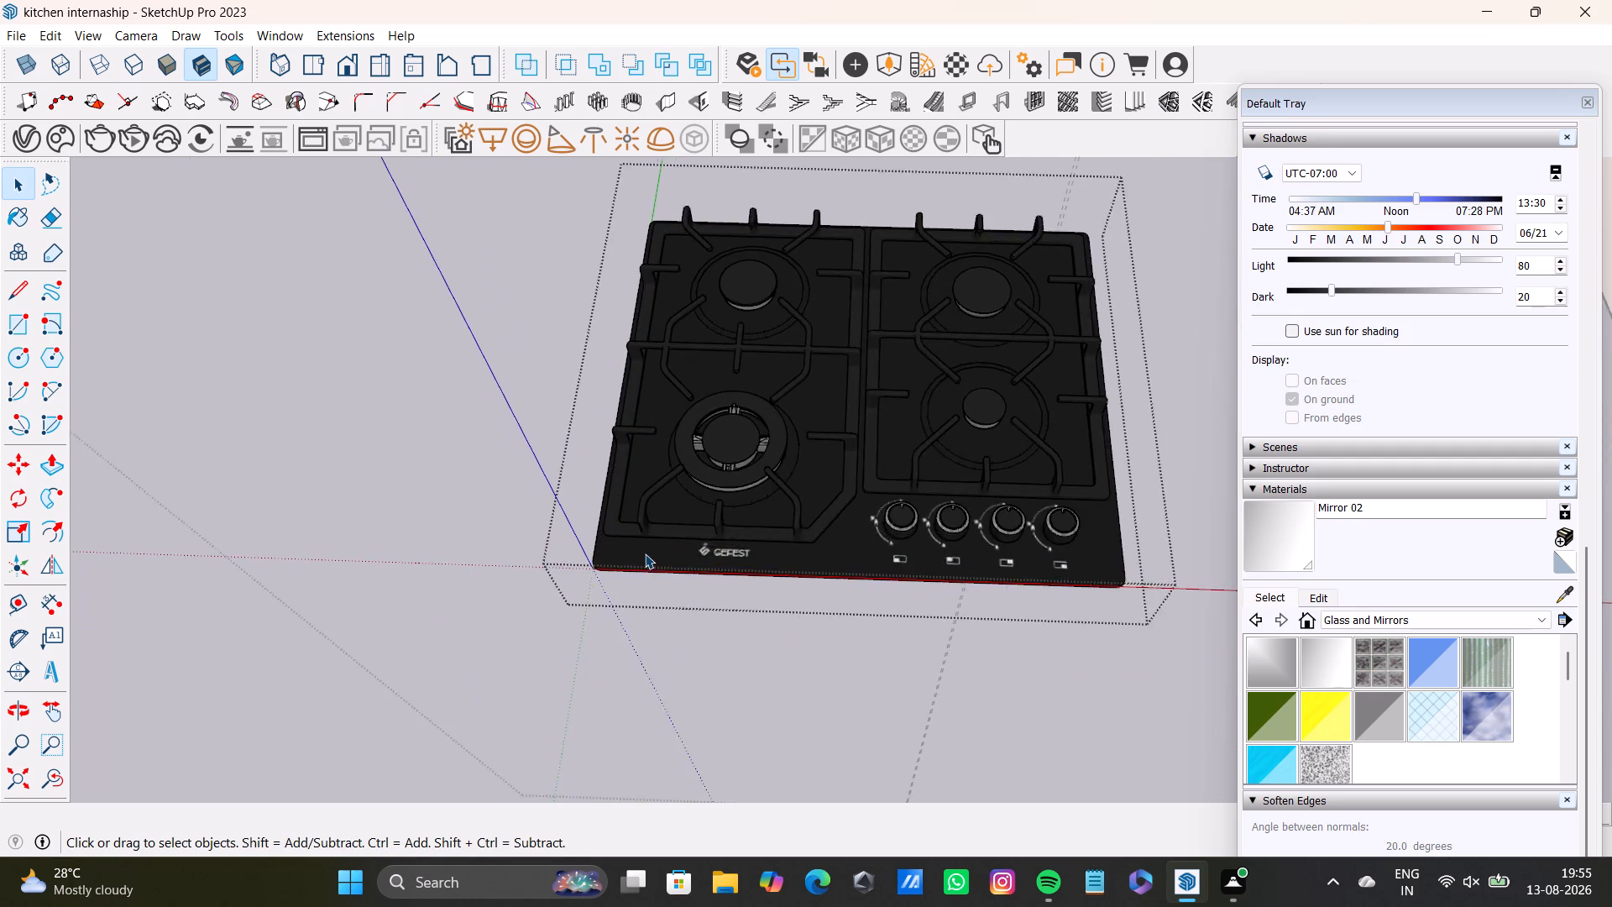
pyautogui.scroll(2, 645, 553)
pyautogui.click(862, 569)
pyautogui.doubleClick(866, 575)
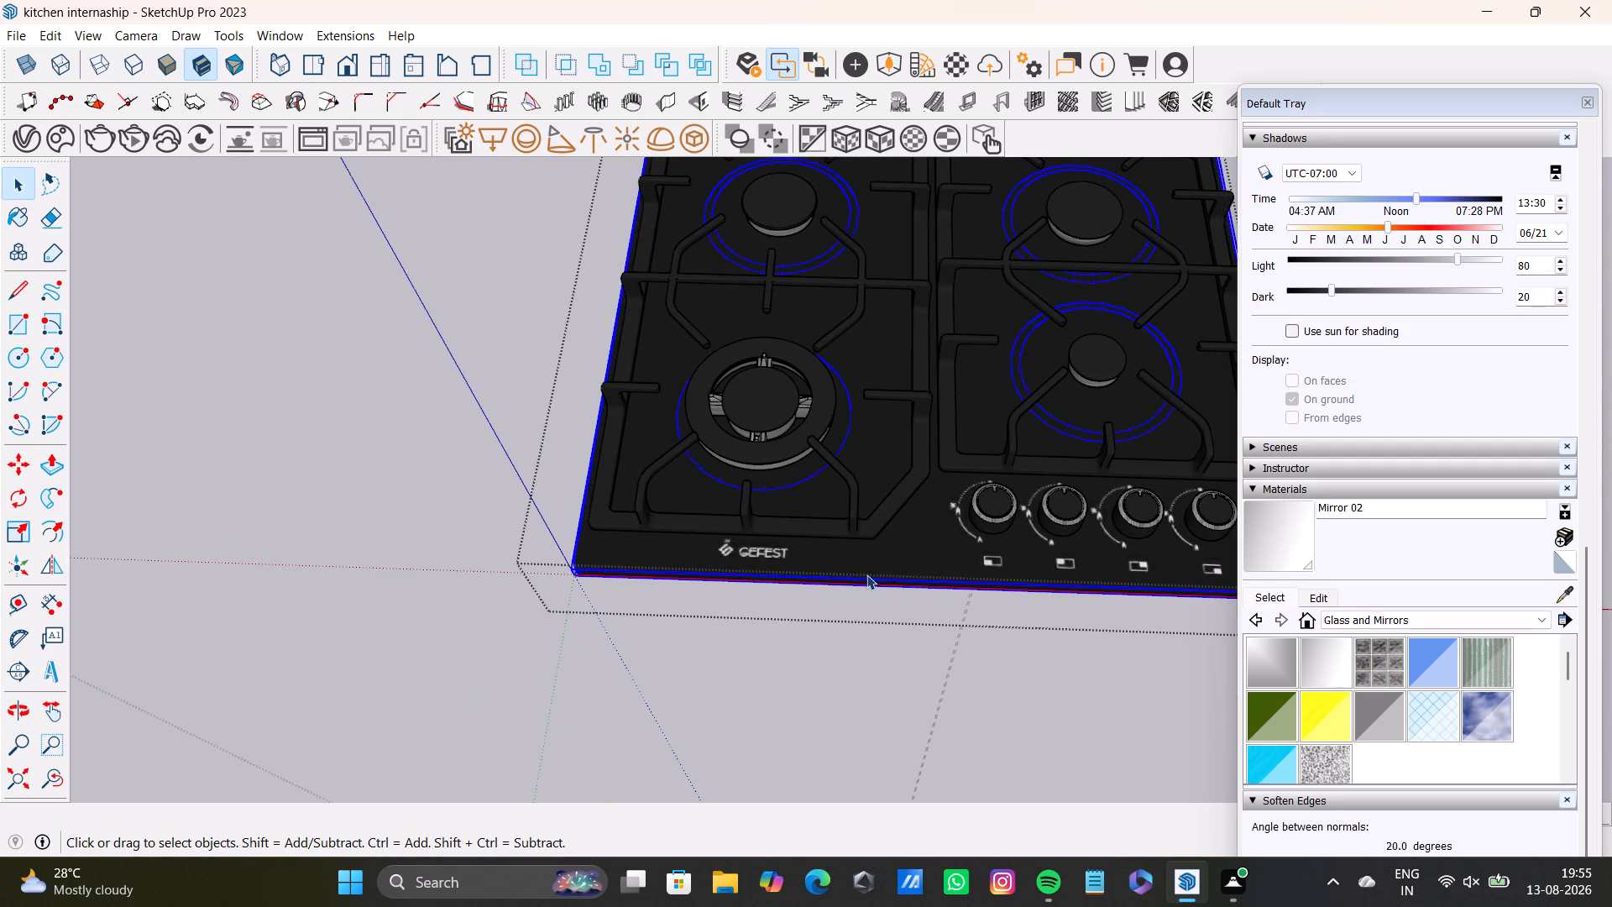
pyautogui.doubleClick(868, 565)
pyautogui.scroll(5, 646, 531)
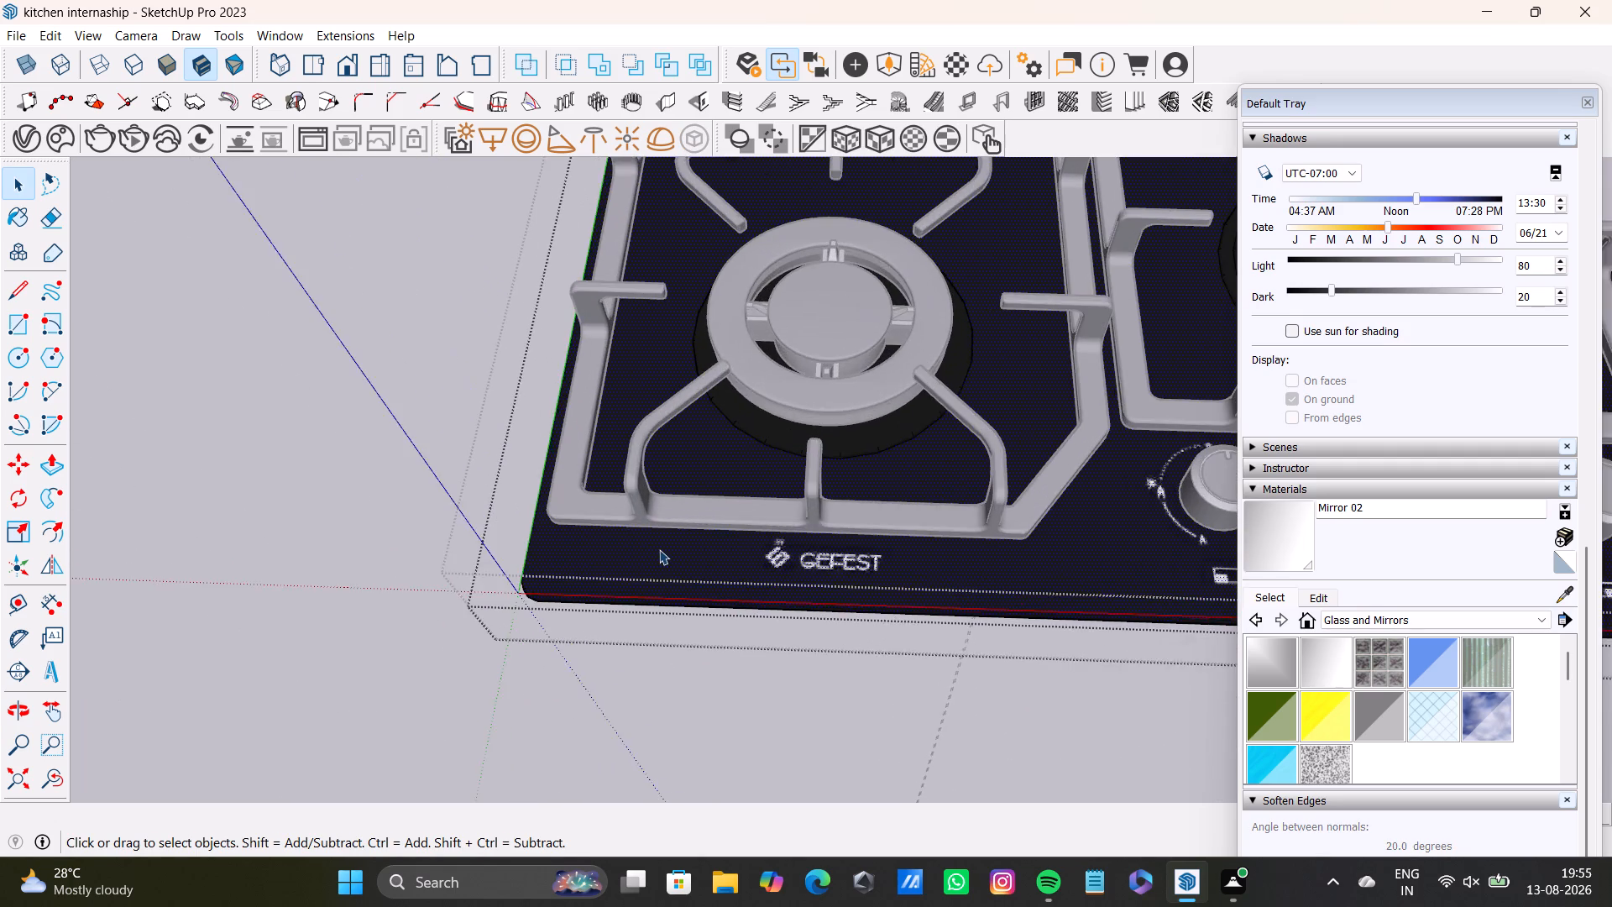
pyautogui.moveTo(662, 548); pyautogui.dragTo(799, 633, button='middle')
pyautogui.scroll(-11, 800, 633)
pyautogui.click(1149, 398)
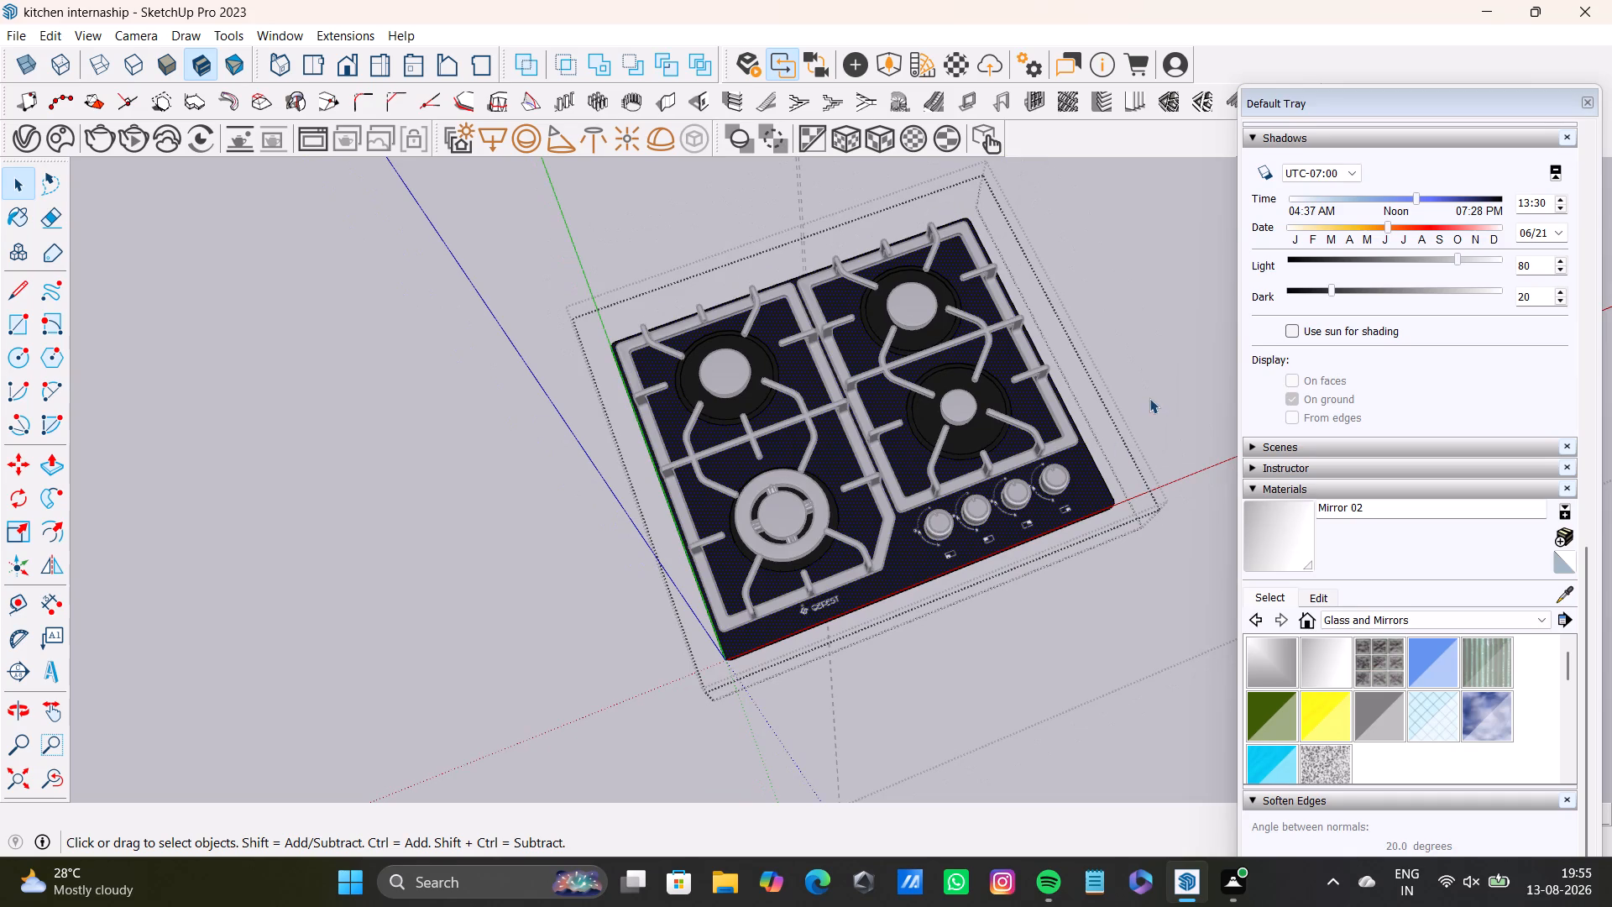
# Window-select the parts inside the hob's group, open the base plate again and leave the hob's groups.
pyautogui.moveTo(458, 232); pyautogui.dragTo(1280, 700)
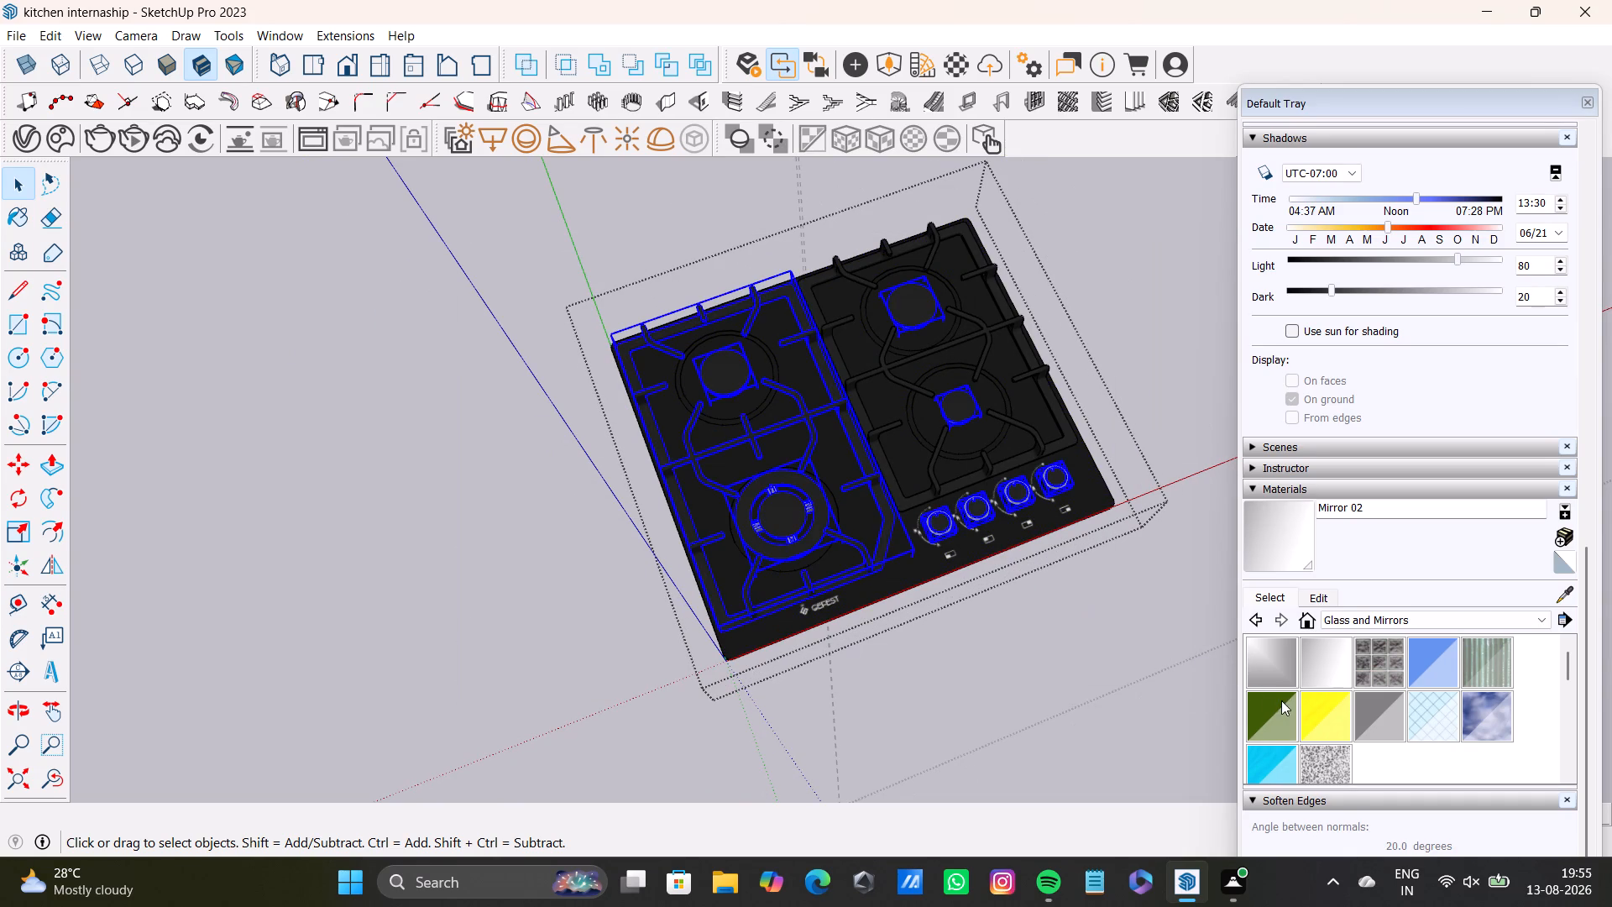
pyautogui.moveTo(1057, 508); pyautogui.dragTo(836, 549, button='middle')
pyautogui.tripleClick(1060, 604)
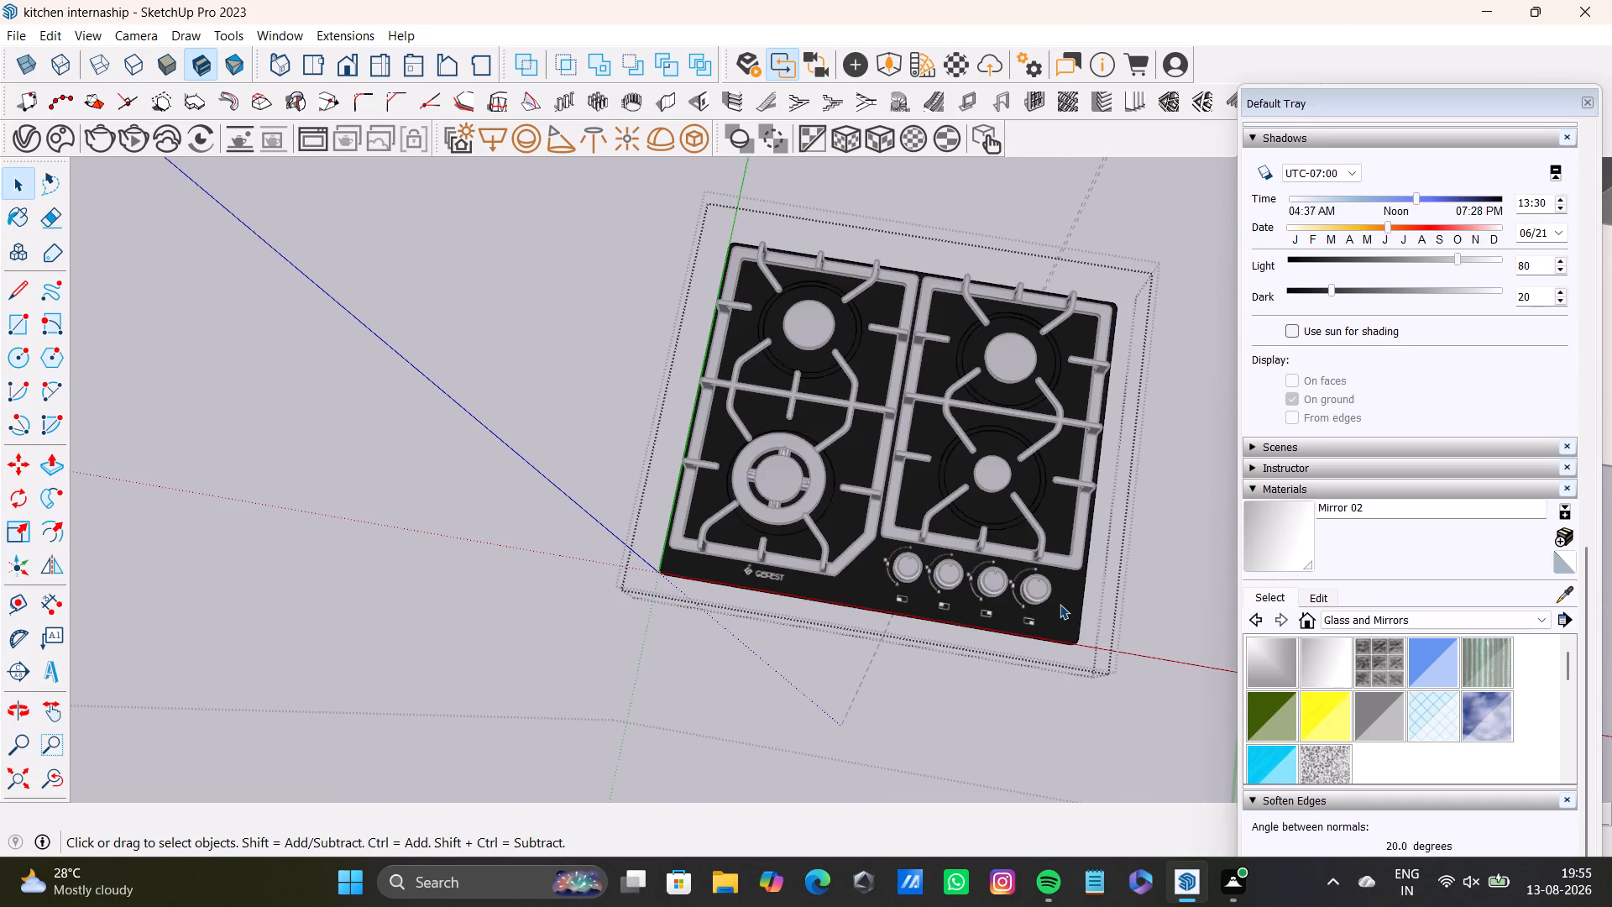
pyautogui.click(1119, 557)
pyautogui.click(592, 161)
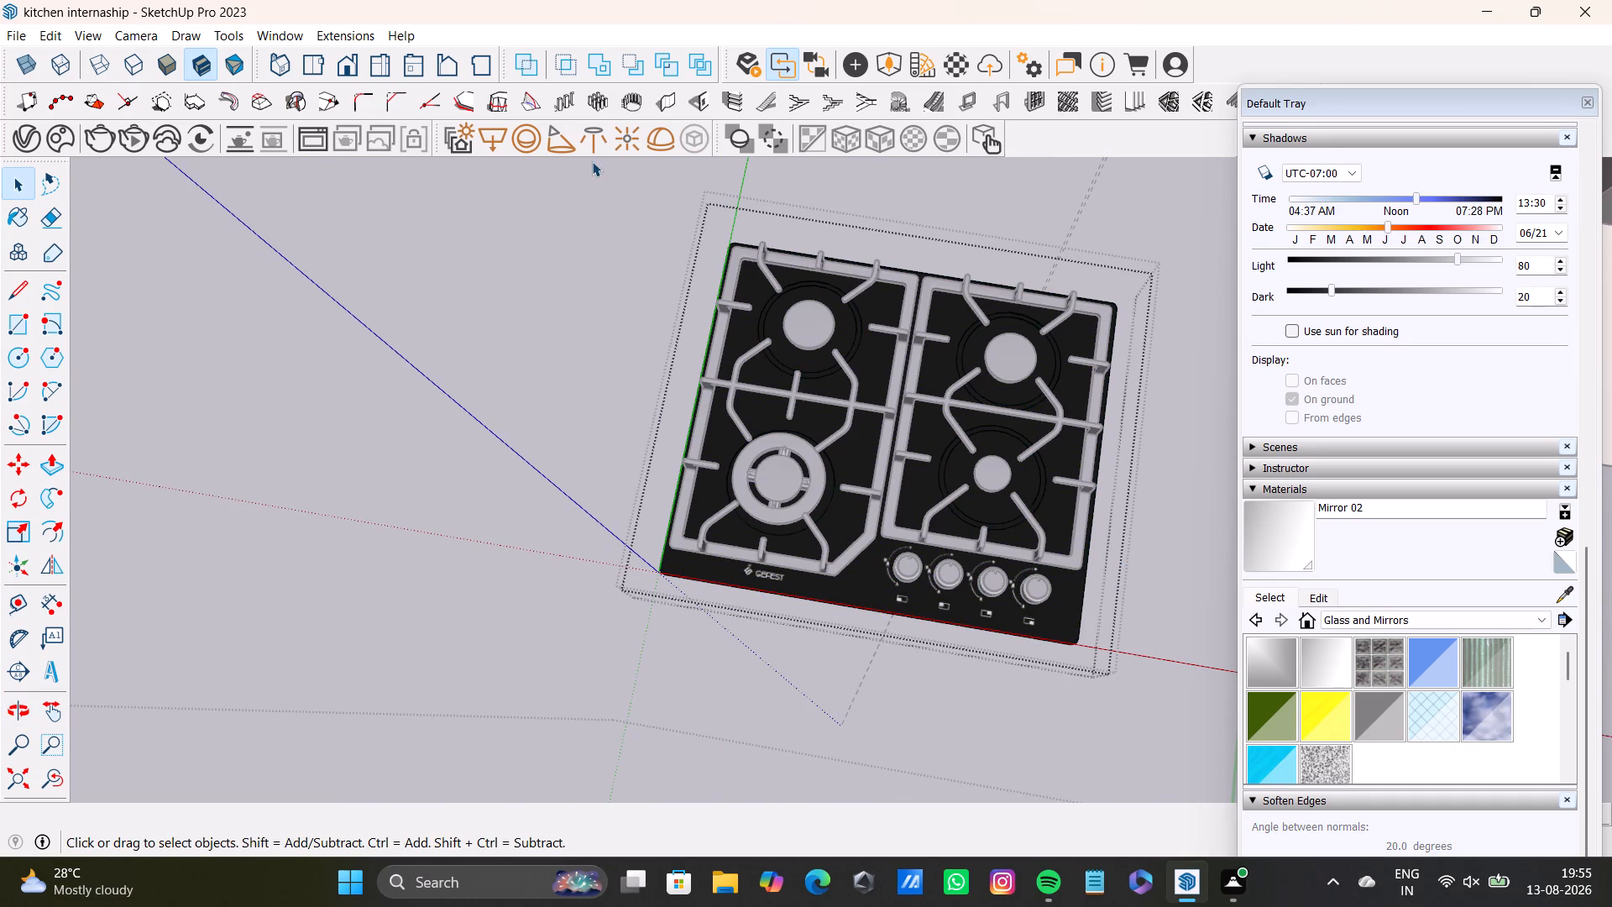
pyautogui.click(532, 191)
pyautogui.moveTo(597, 169); pyautogui.dragTo(618, 172)
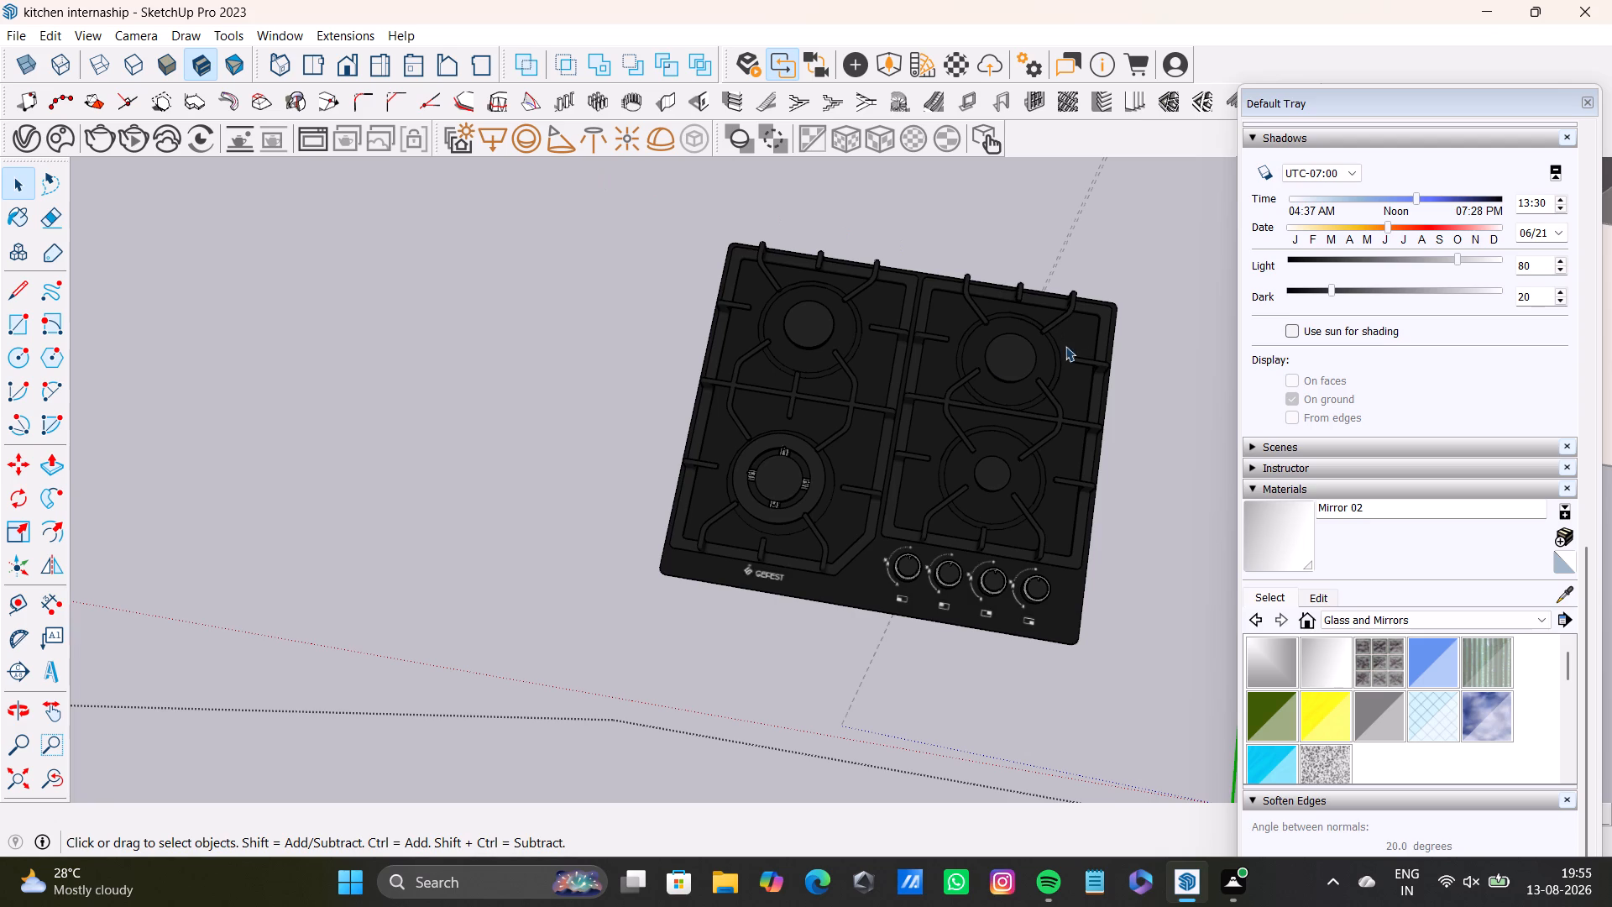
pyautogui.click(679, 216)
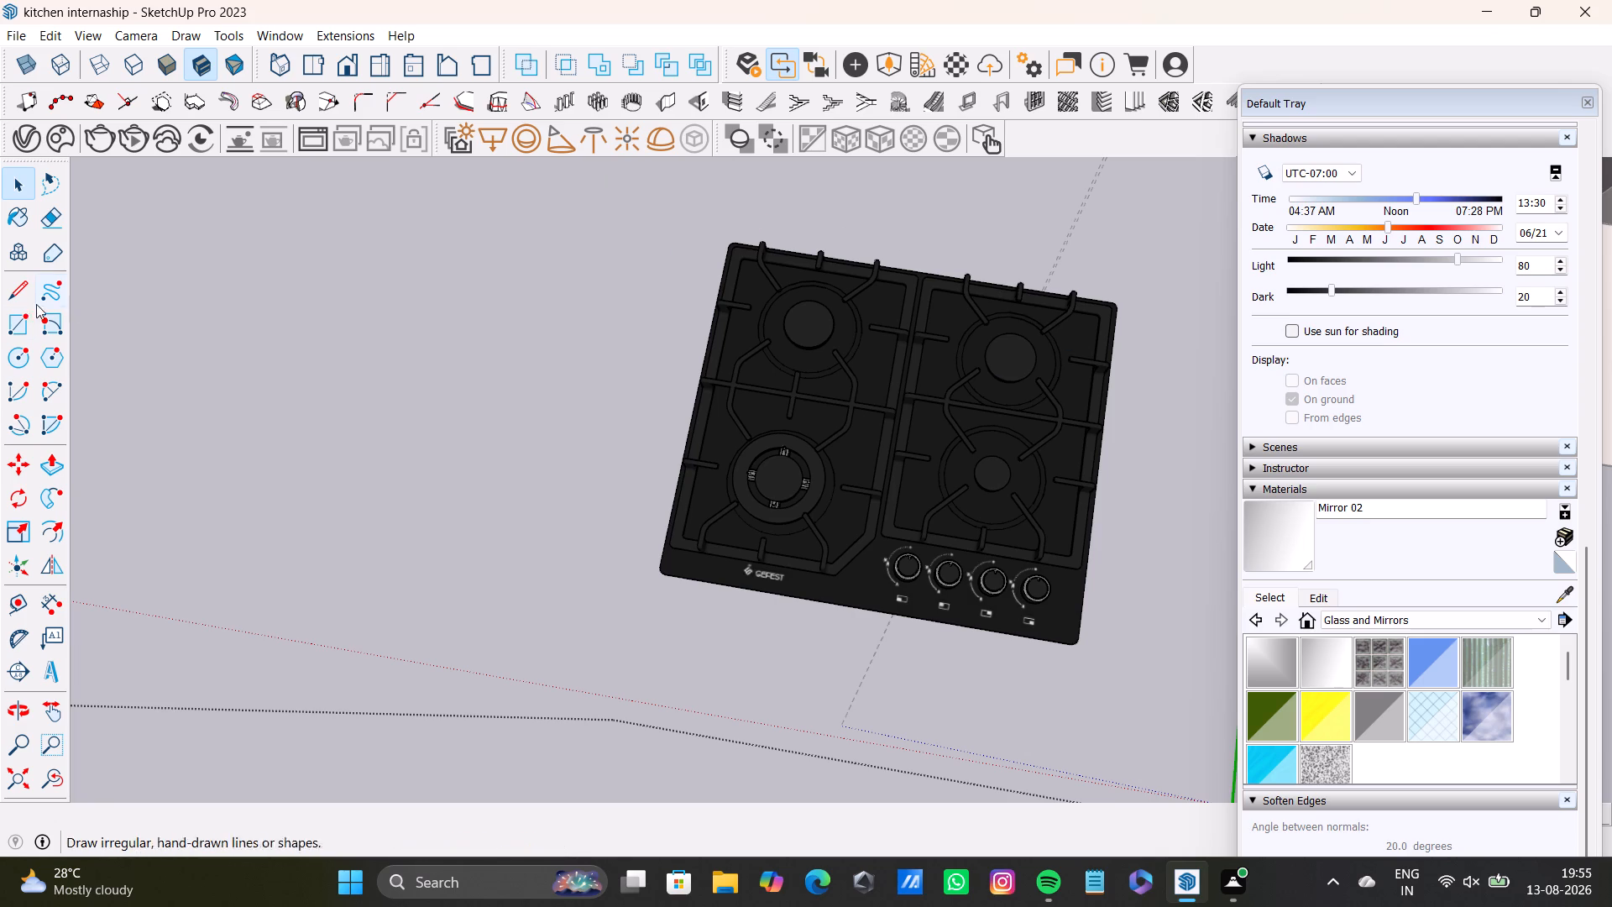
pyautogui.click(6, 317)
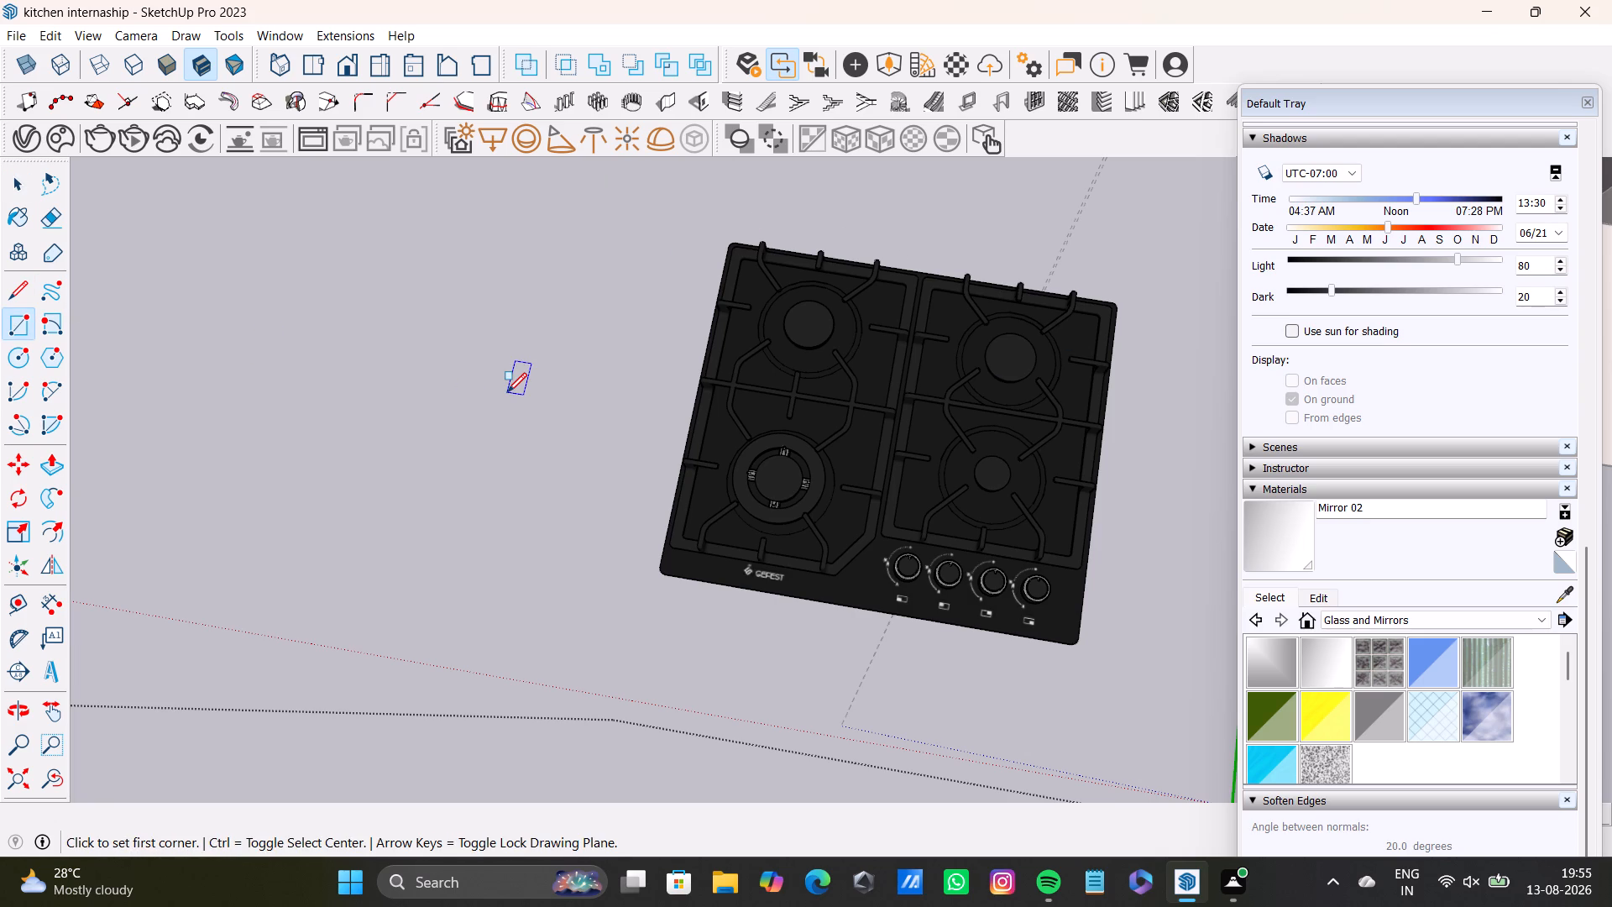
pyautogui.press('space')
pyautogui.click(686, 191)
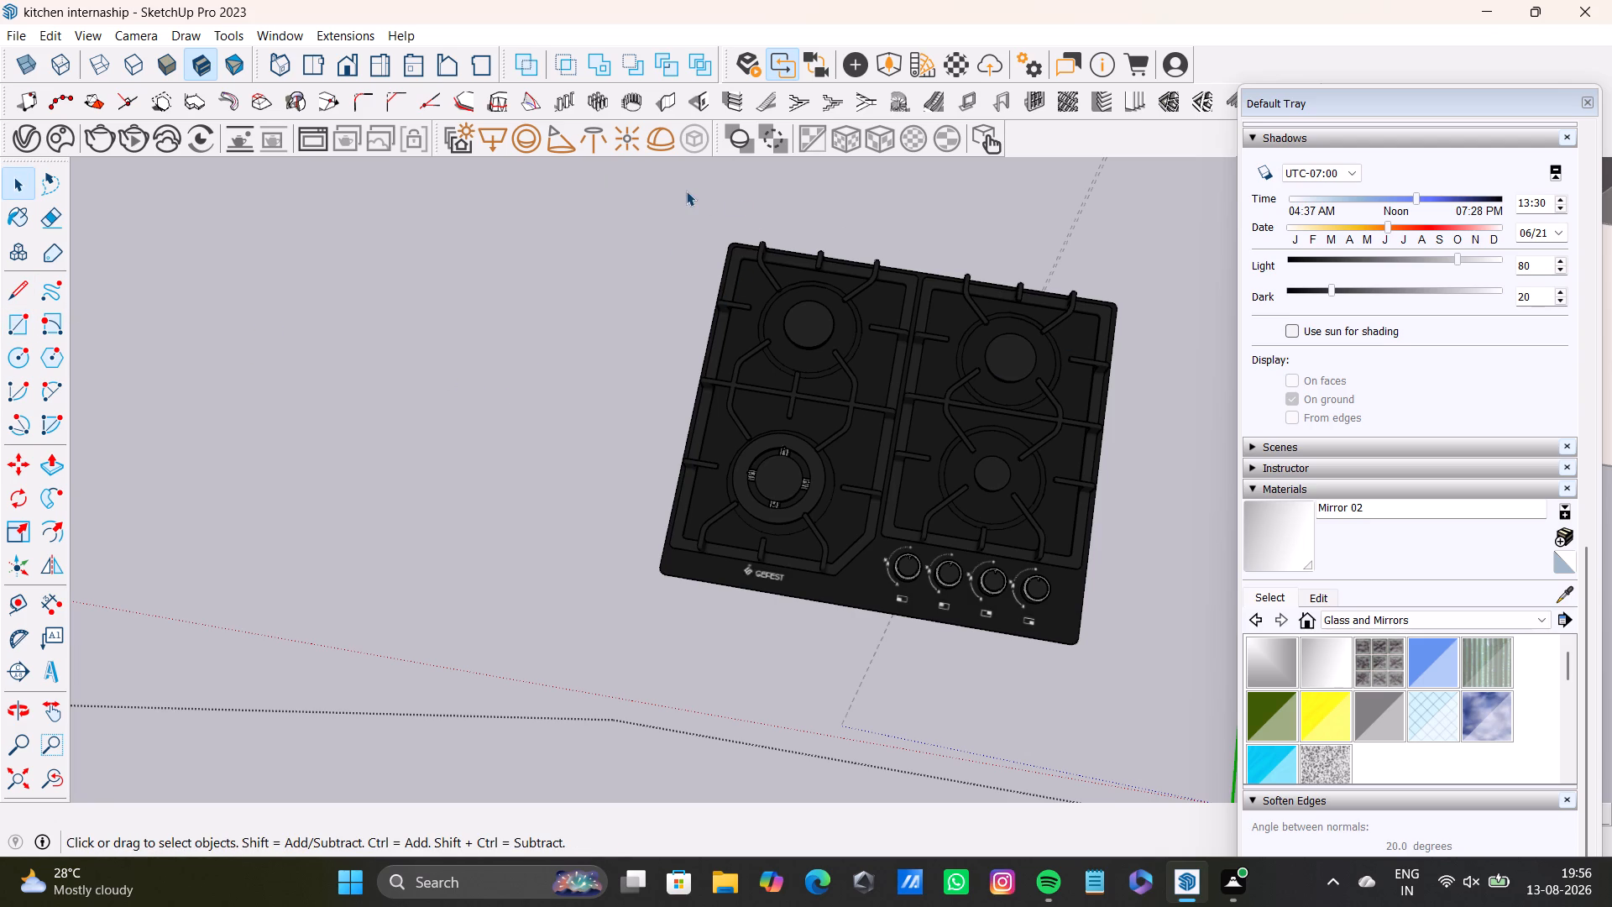
# Examine the hob at a low angle and from above, and its position outside the whole kitchen.
pyautogui.moveTo(746, 438); pyautogui.dragTo(781, 238, button='middle')
pyautogui.moveTo(871, 425); pyautogui.dragTo(903, 270, button='middle')
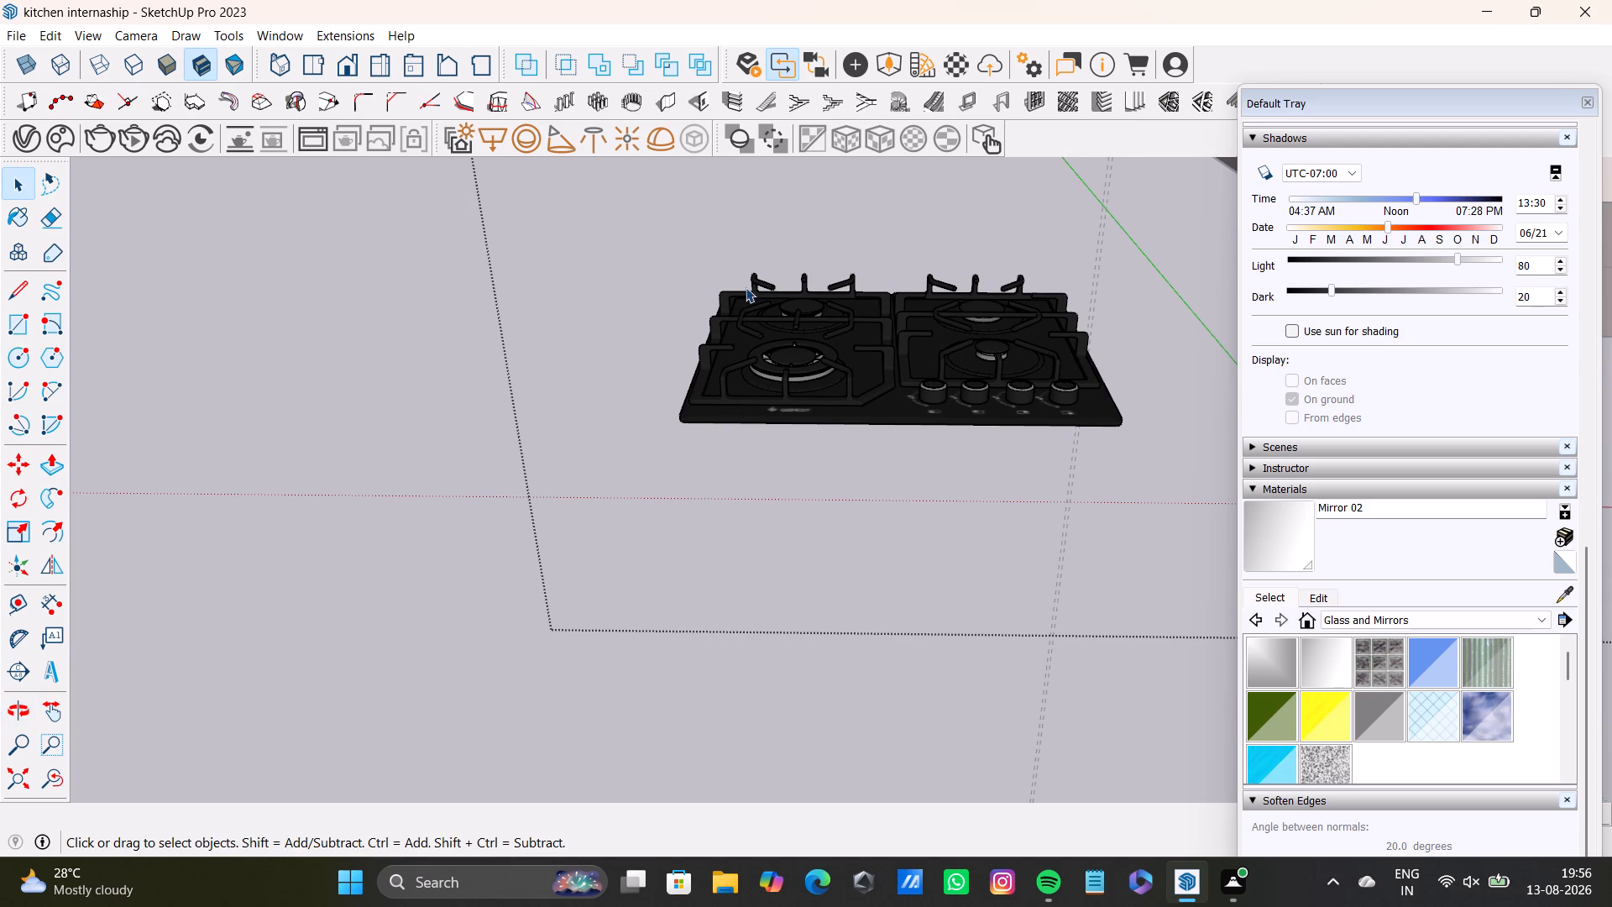
pyautogui.press('space')
pyautogui.moveTo(785, 390); pyautogui.dragTo(805, 611, button='middle')
pyautogui.click(633, 336)
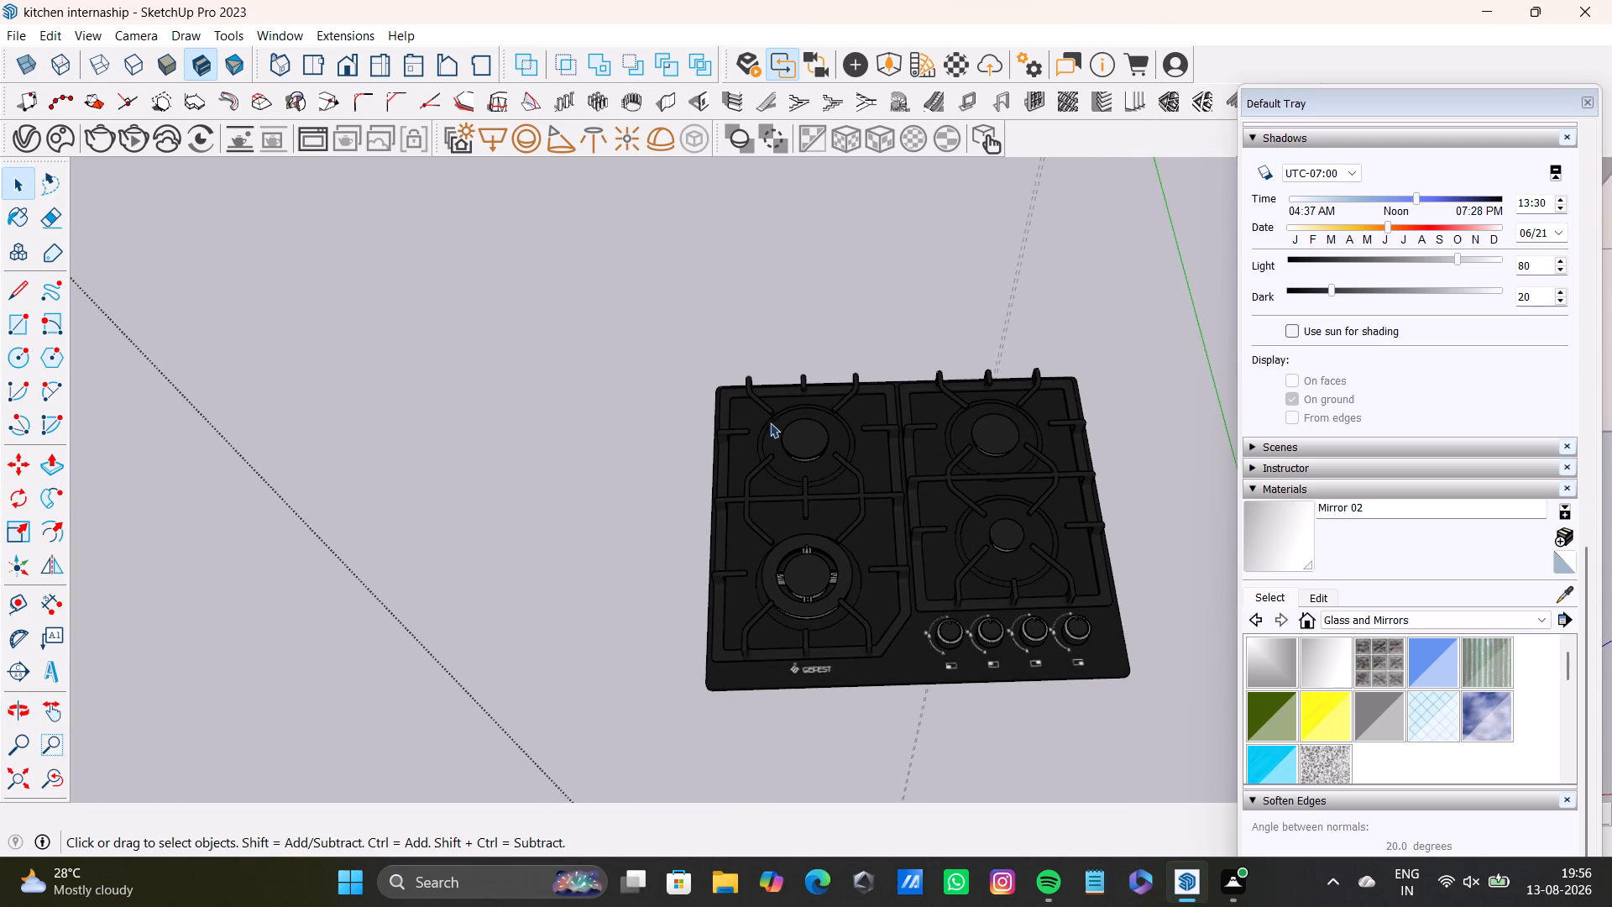
pyautogui.press('space')
pyautogui.scroll(-20, 561, 637)
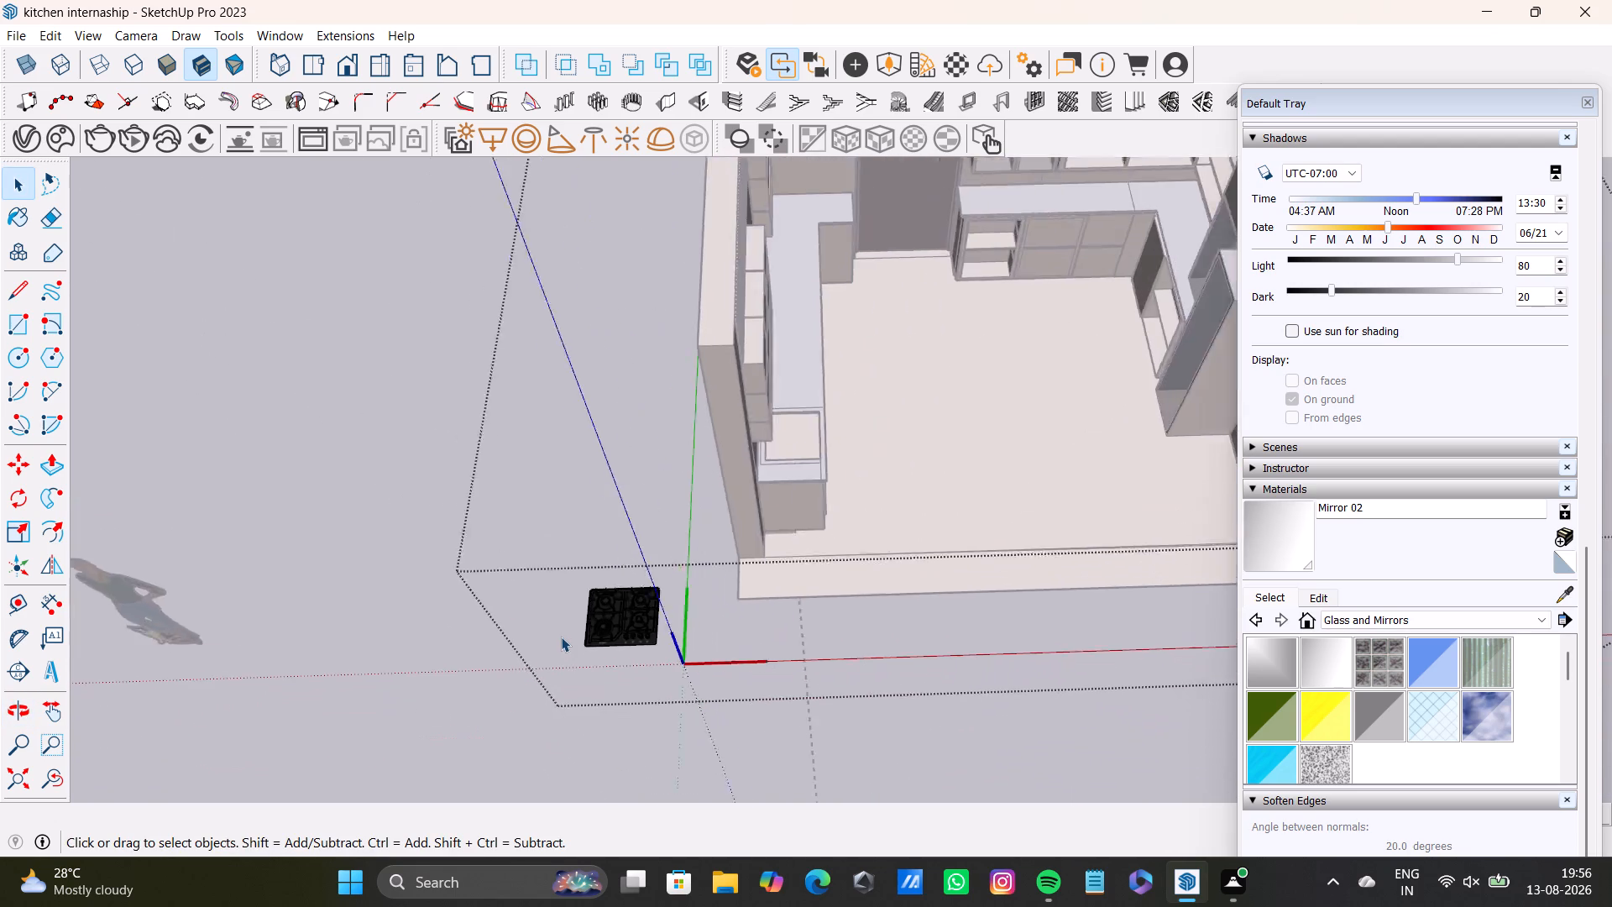
pyautogui.scroll(-6, 561, 637)
pyautogui.press('space')
pyautogui.click(1185, 472)
pyautogui.doubleClick(1157, 473)
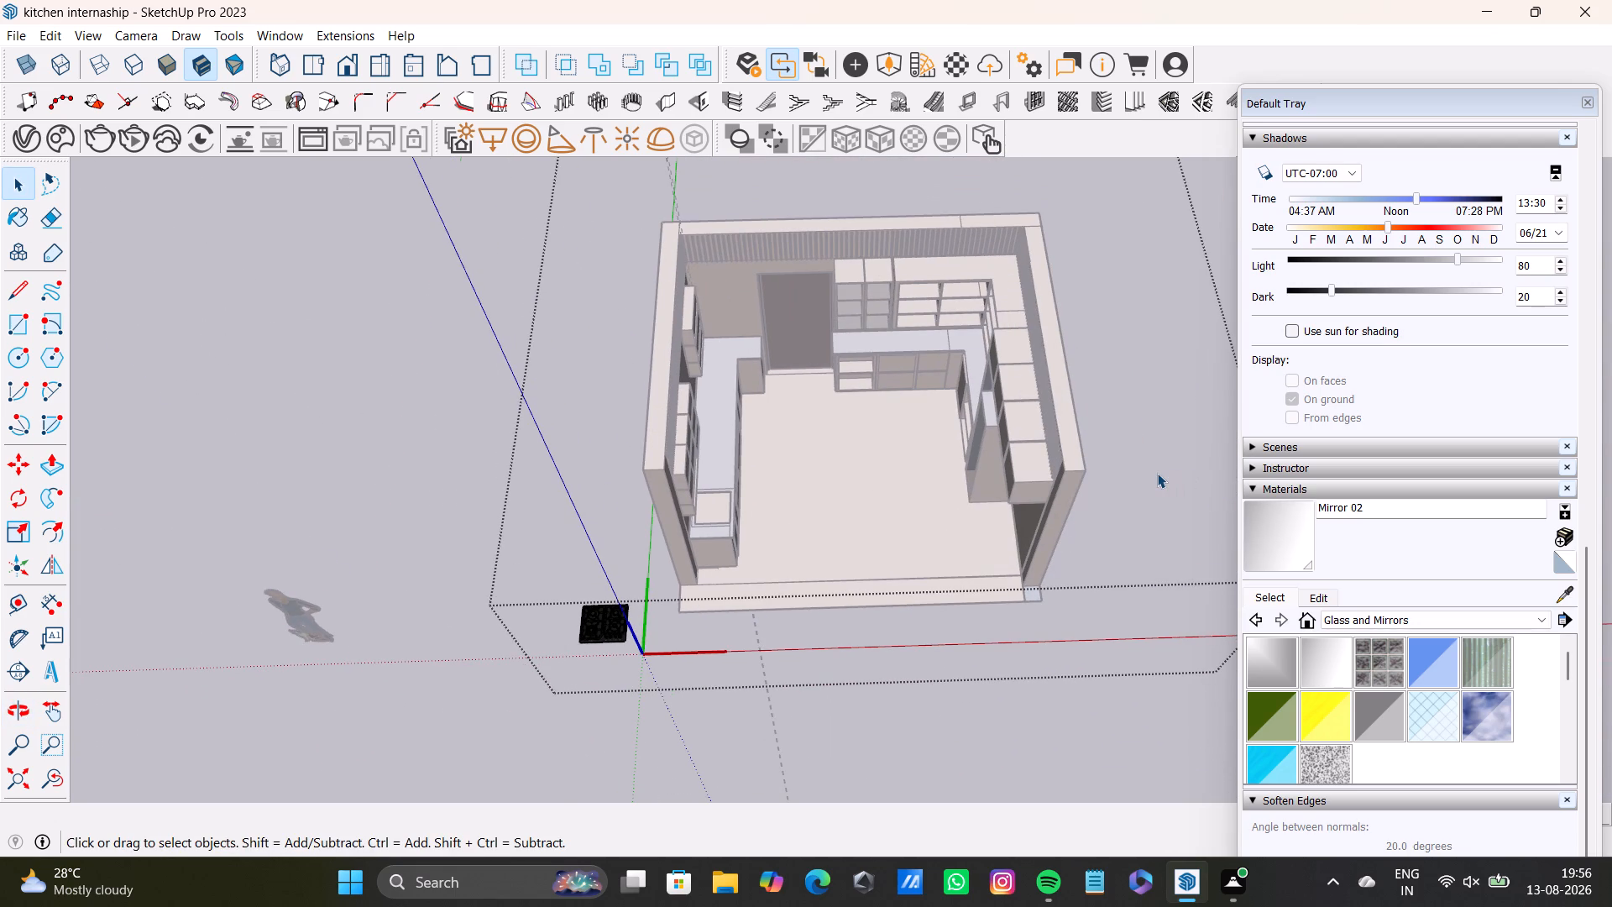
# Examine the hob from above and at a low angle, and its position relative to the kitchen and marble counter.
pyautogui.press('space')
pyautogui.click(1157, 473)
pyautogui.scroll(9, 439, 683)
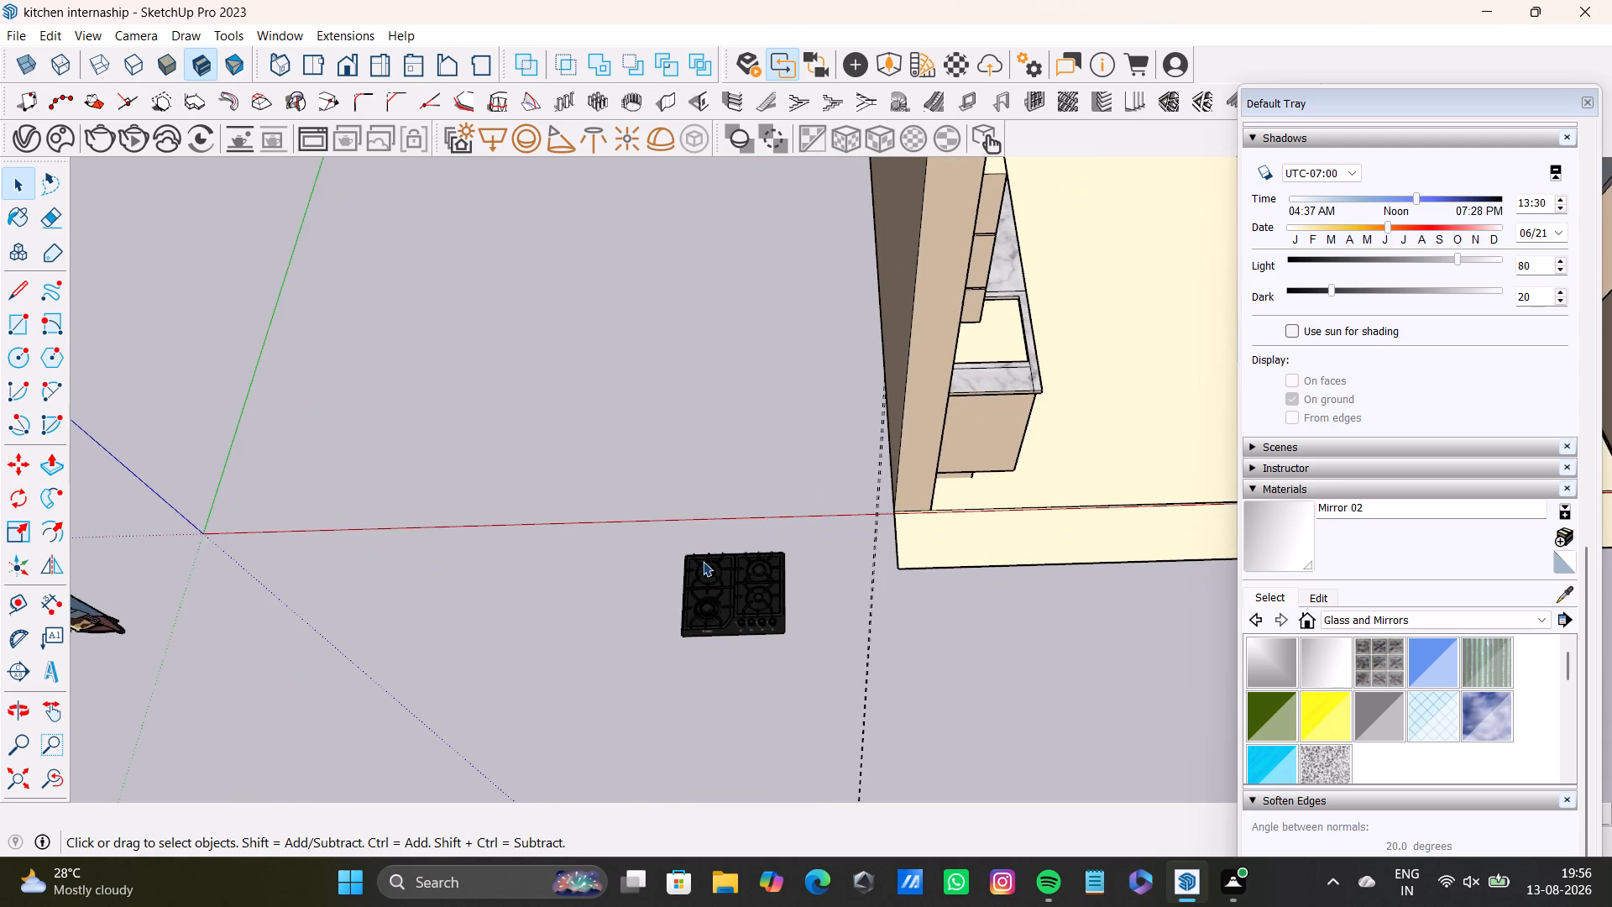
pyautogui.scroll(8, 703, 561)
pyautogui.scroll(-3, 659, 578)
pyautogui.moveTo(646, 627); pyautogui.dragTo(642, 642, button='middle')
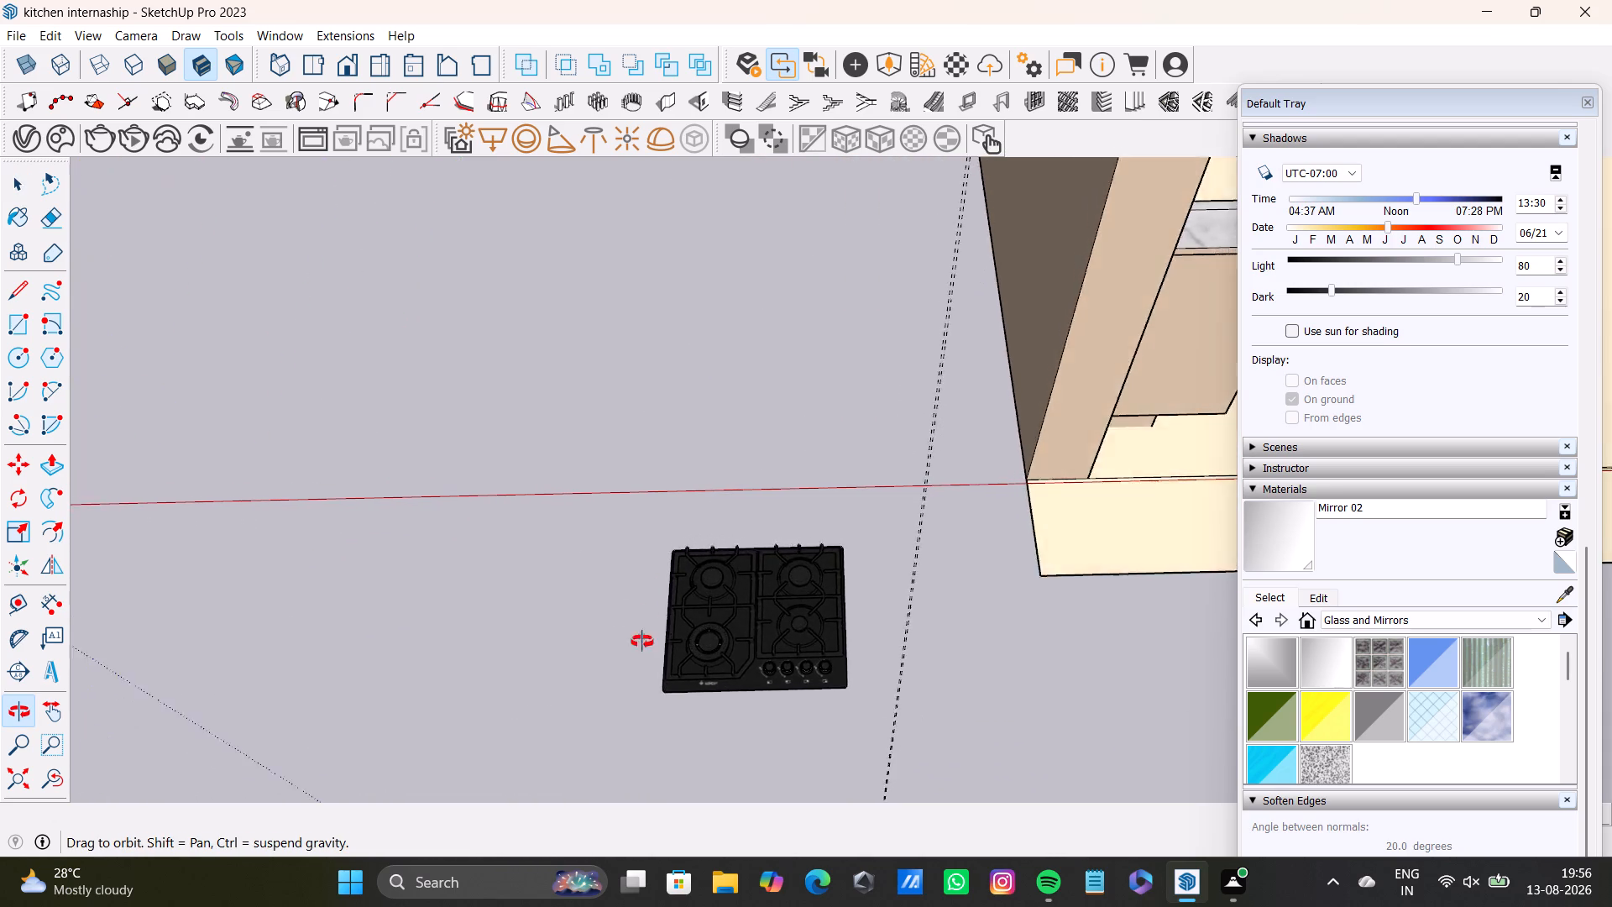
pyautogui.moveTo(642, 642); pyautogui.dragTo(641, 738, button='middle')
pyautogui.click(576, 484)
pyautogui.click(917, 676)
pyautogui.moveTo(947, 736); pyautogui.dragTo(861, 612, button='middle')
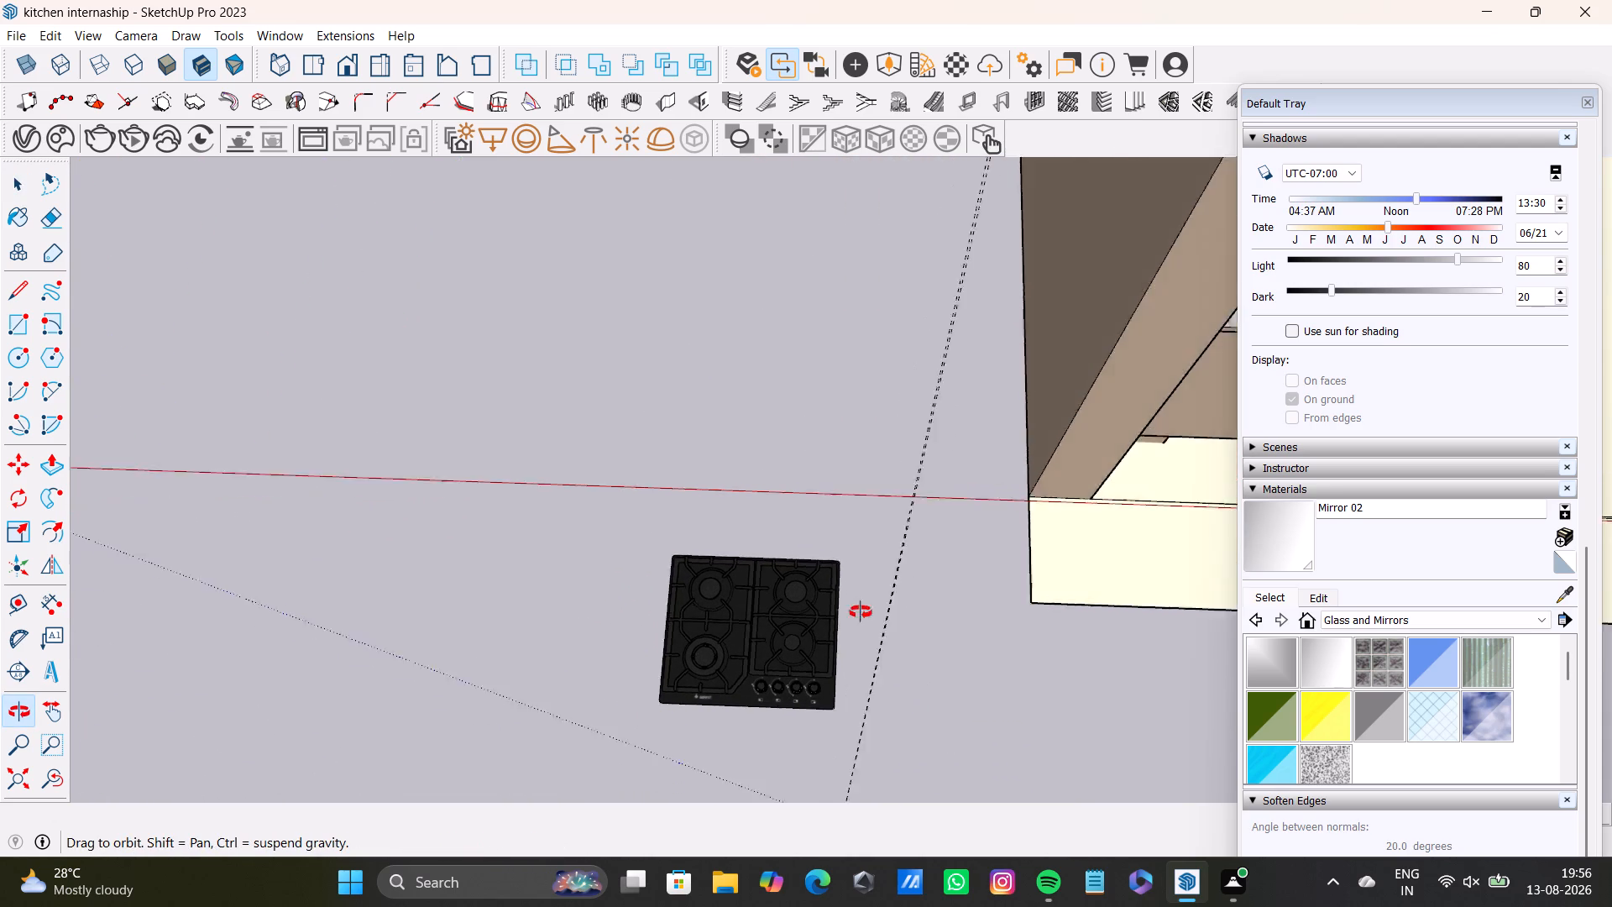
pyautogui.moveTo(861, 612); pyautogui.dragTo(813, 450, button='middle')
pyautogui.scroll(-5, 746, 719)
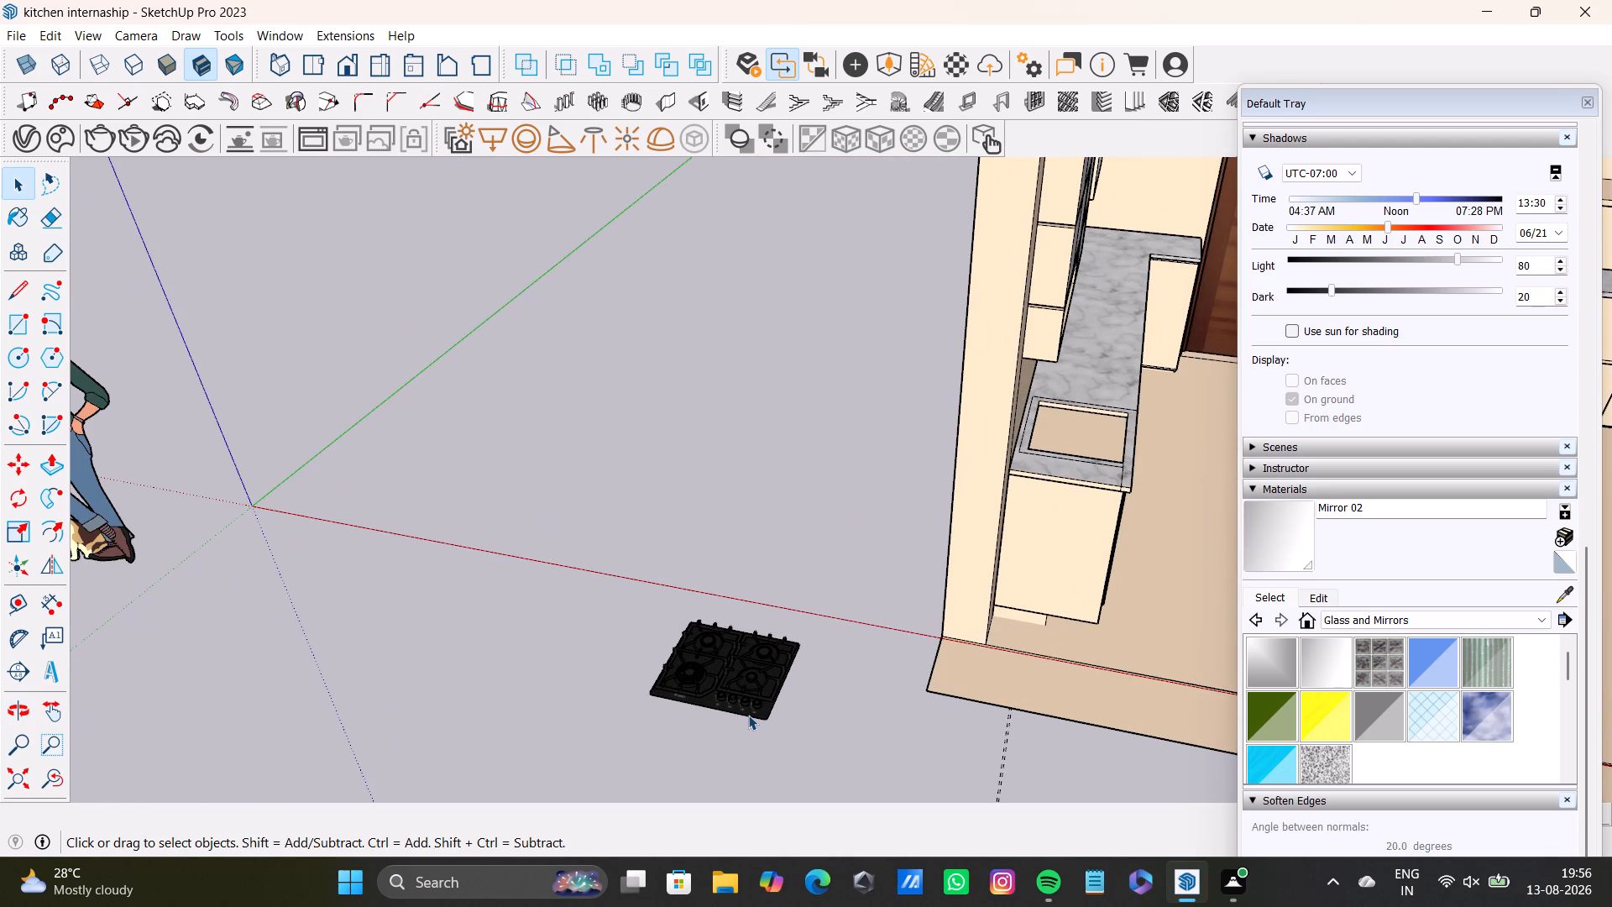
pyautogui.scroll(5, 620, 645)
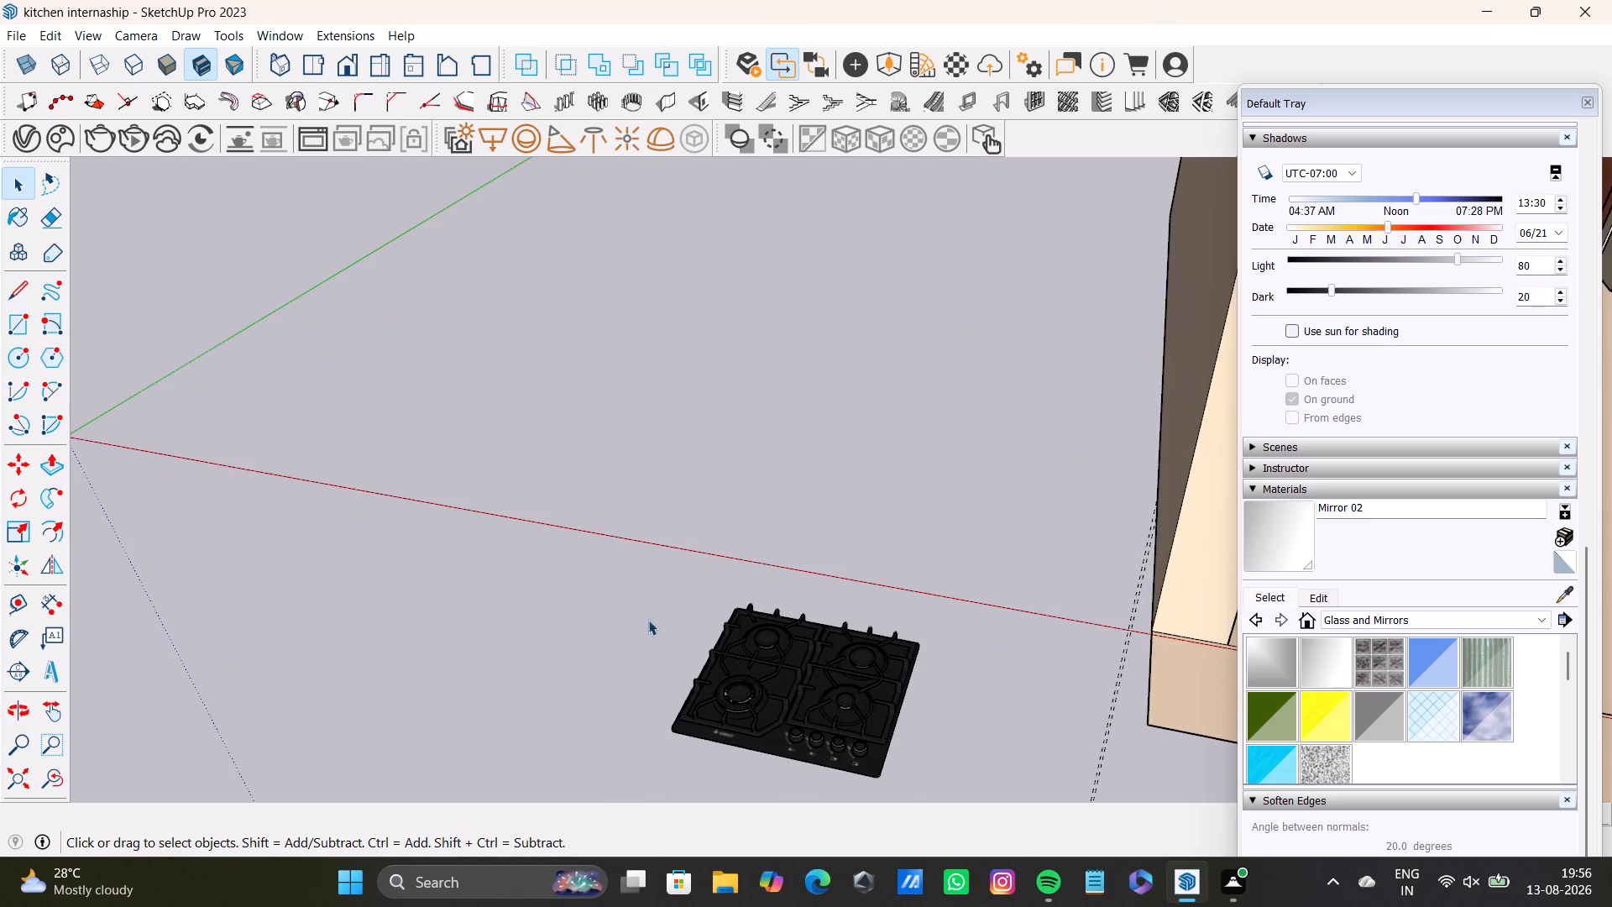
pyautogui.moveTo(648, 620); pyautogui.dragTo(715, 596, button='middle')
pyautogui.click(743, 526)
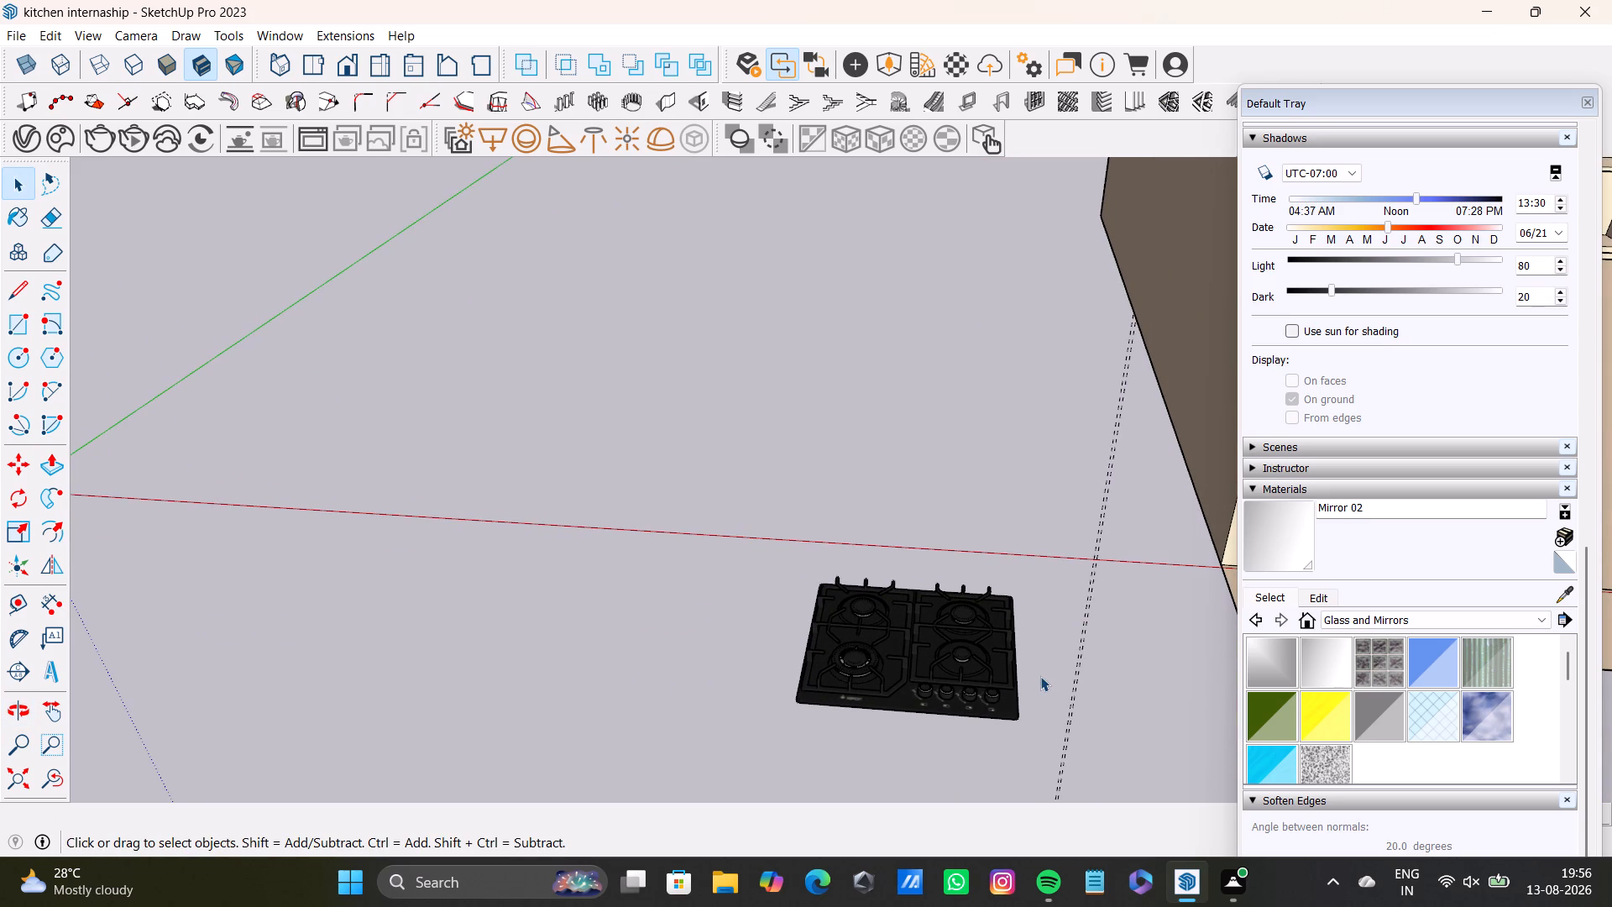
pyautogui.press('space')
pyautogui.click(777, 536)
pyautogui.scroll(-20, 786, 539)
pyautogui.moveTo(1083, 632); pyautogui.dragTo(1090, 699, button='middle')
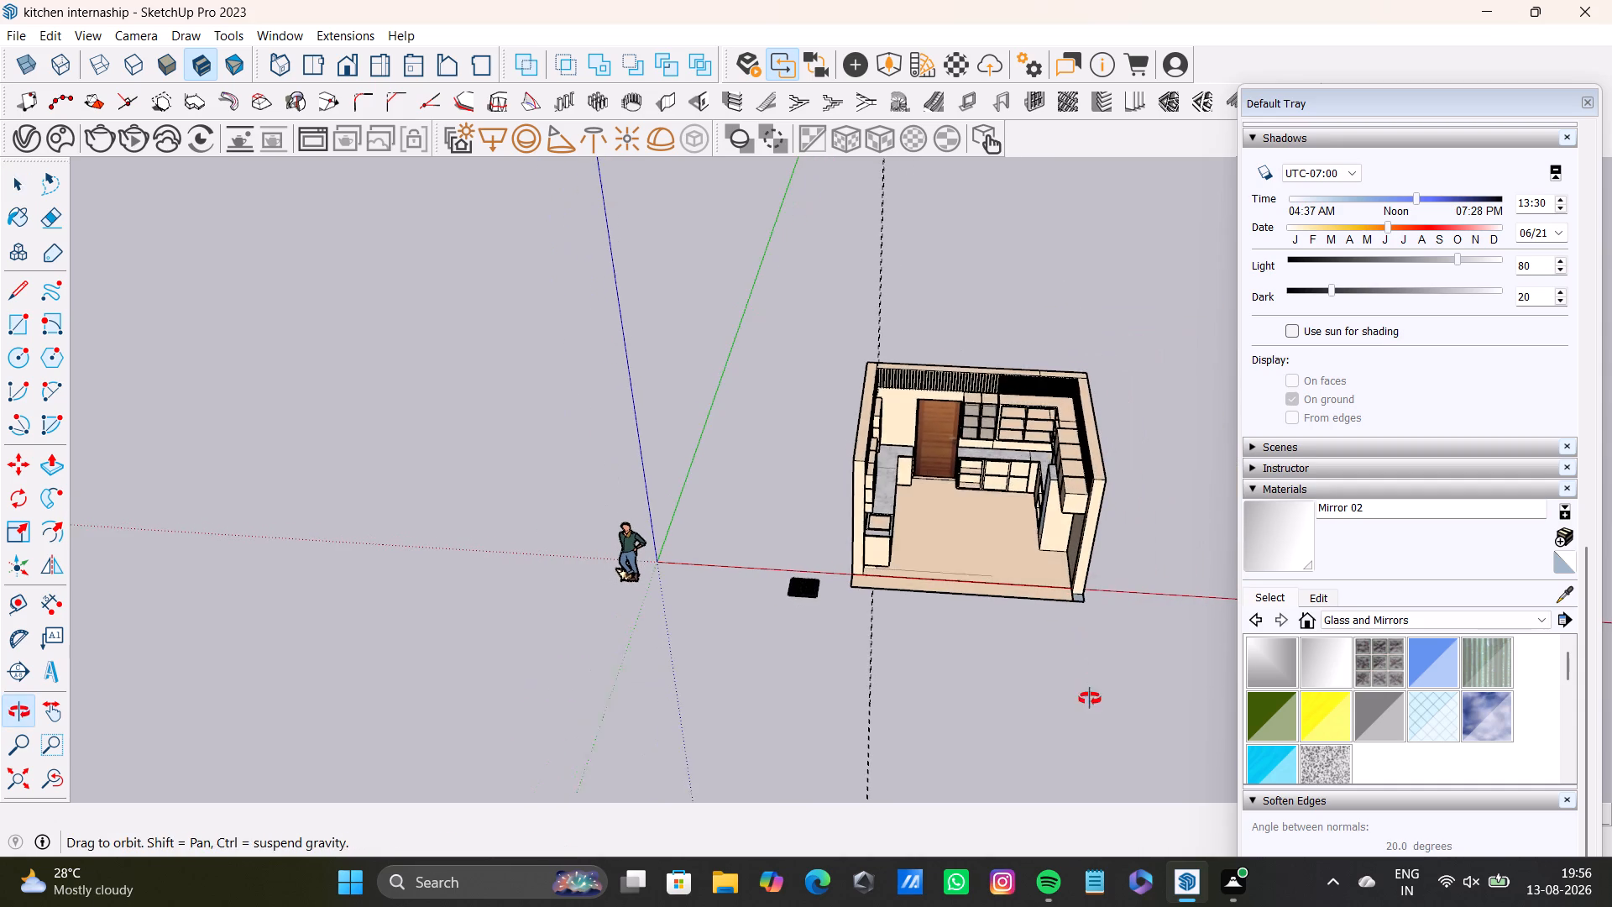
pyautogui.moveTo(1090, 699); pyautogui.dragTo(1090, 701, button='middle')
pyautogui.tripleClick(1131, 520)
pyautogui.tripleClick(1131, 520)
pyautogui.click(1131, 520)
pyautogui.scroll(6, 782, 555)
pyautogui.scroll(14, 794, 638)
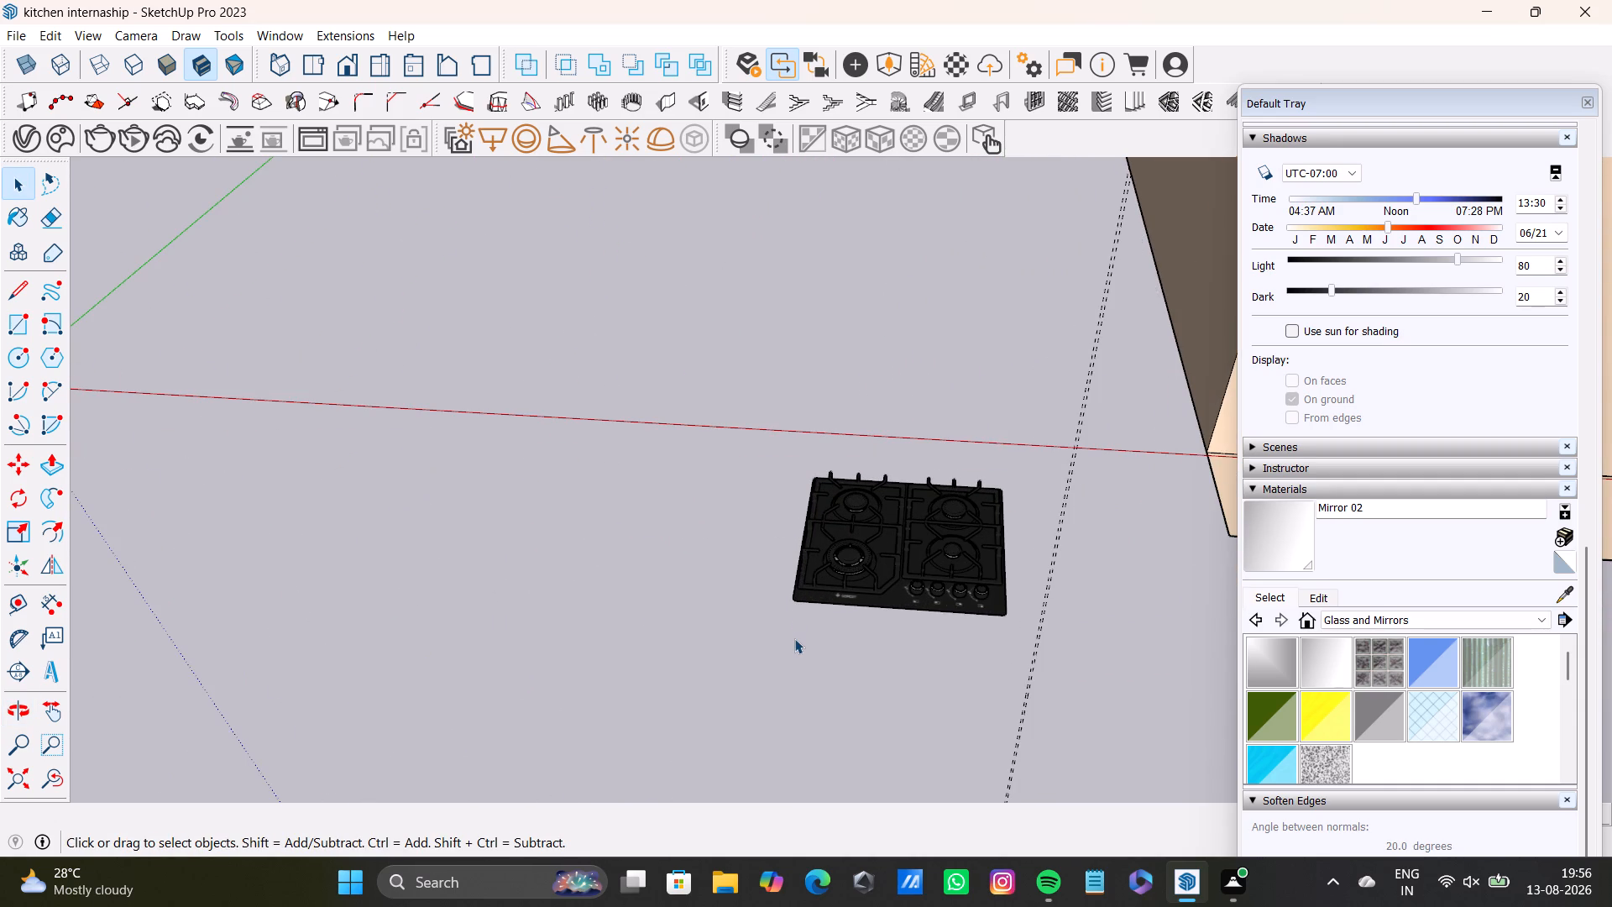
# Open the hob's parent group and its nested group, inspect the hob's parts and leave the groups.
pyautogui.doubleClick(895, 583)
pyautogui.doubleClick(902, 593)
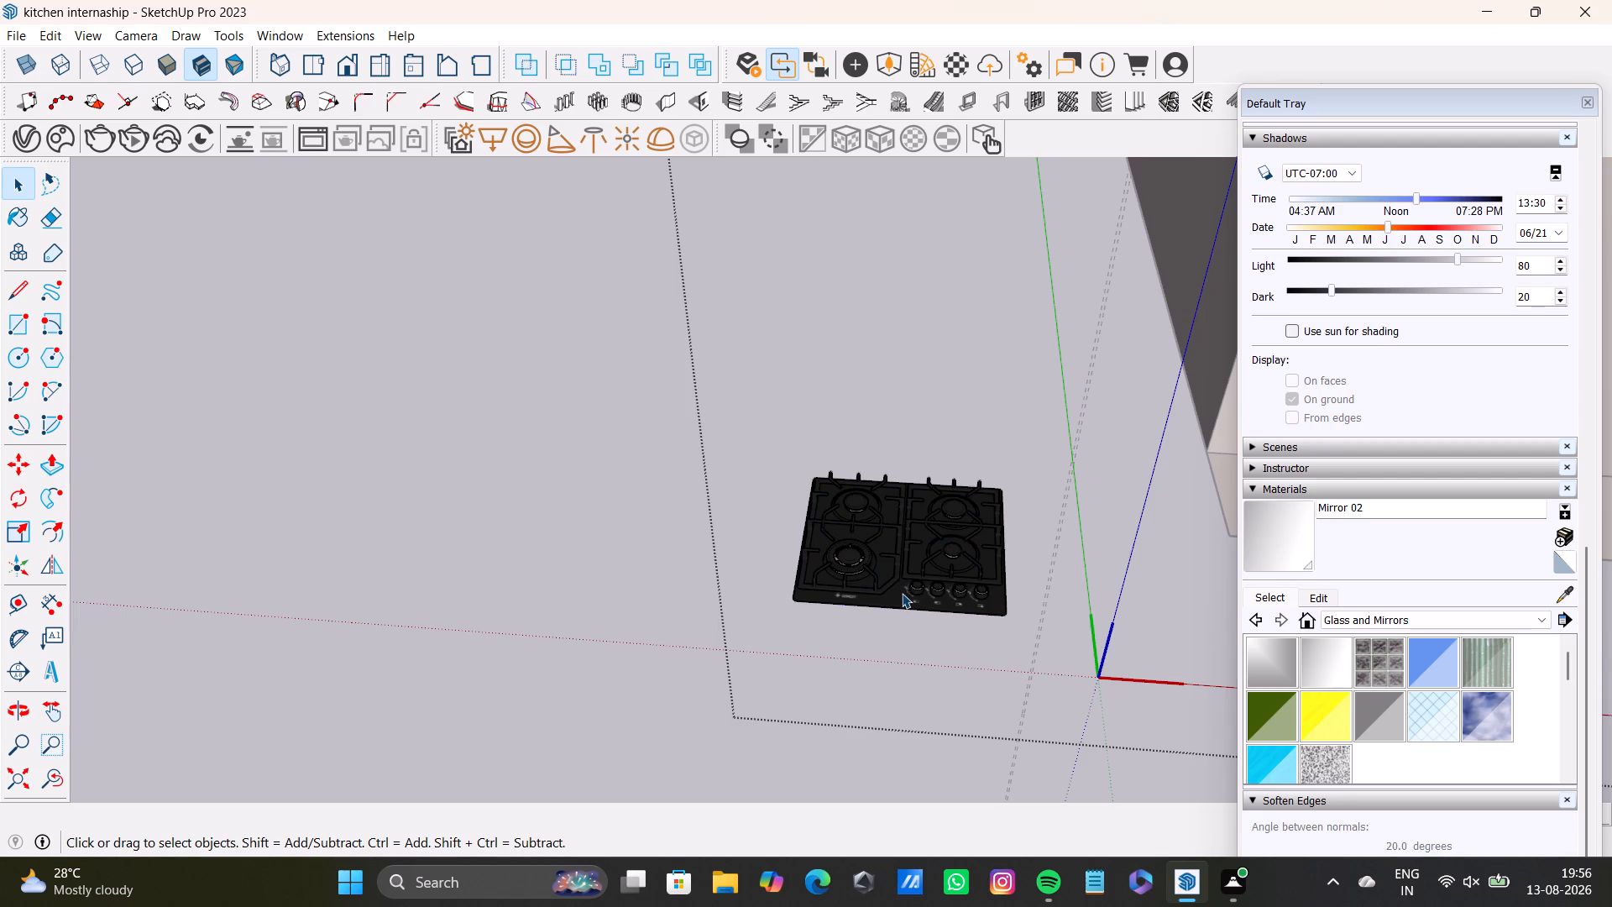
pyautogui.doubleClick(905, 595)
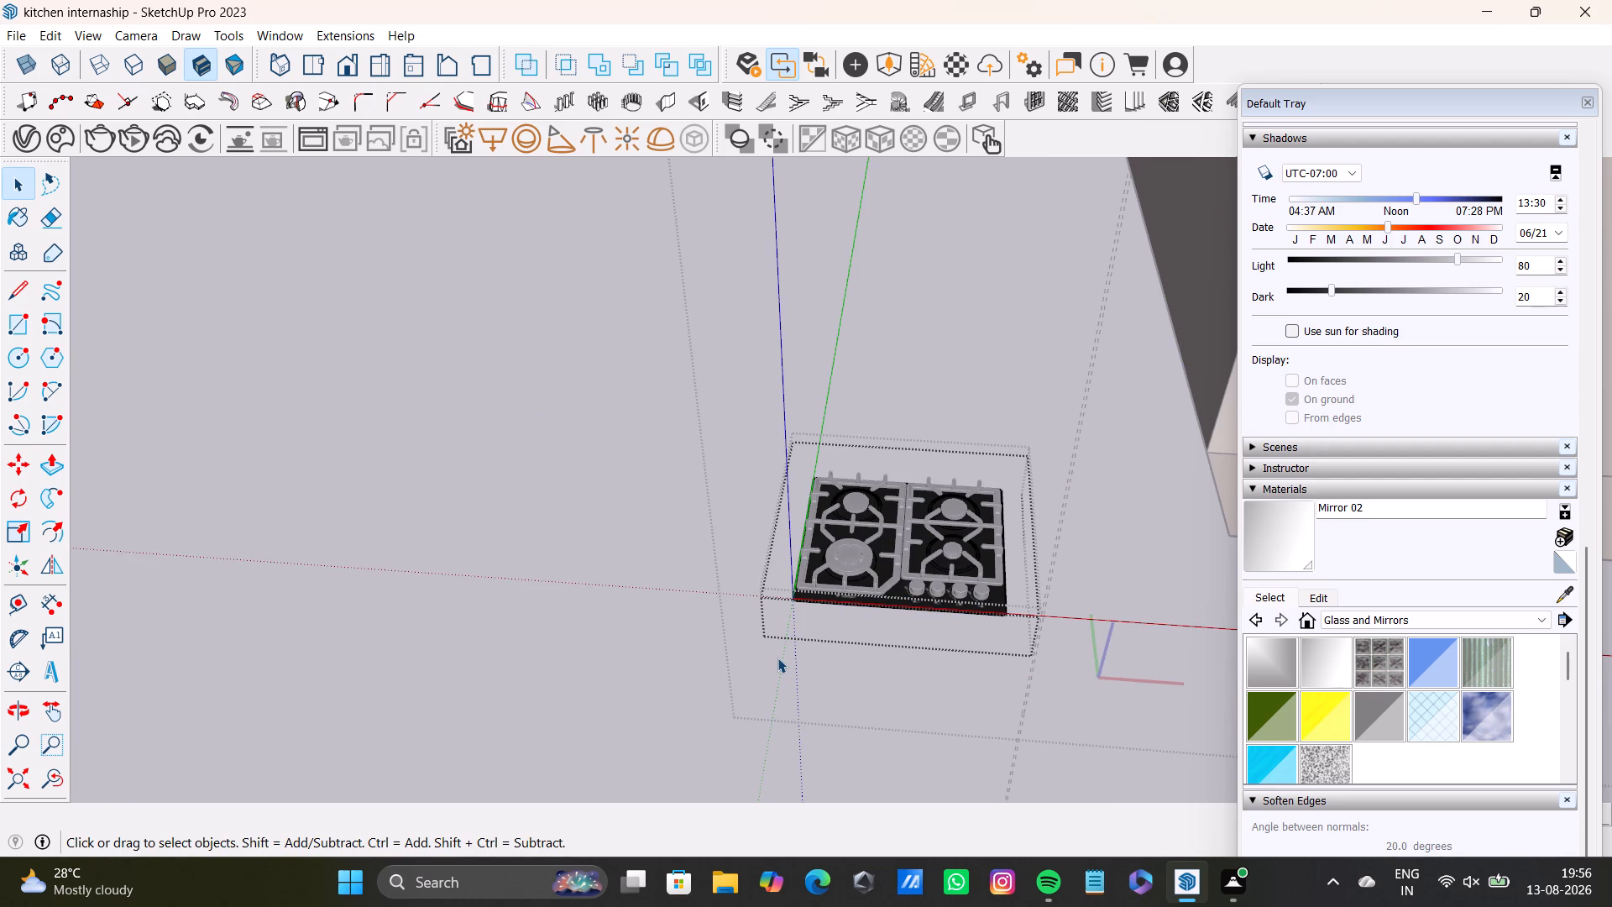
pyautogui.press('space')
pyautogui.press('Return')
pyautogui.click(921, 378)
pyautogui.click(764, 417)
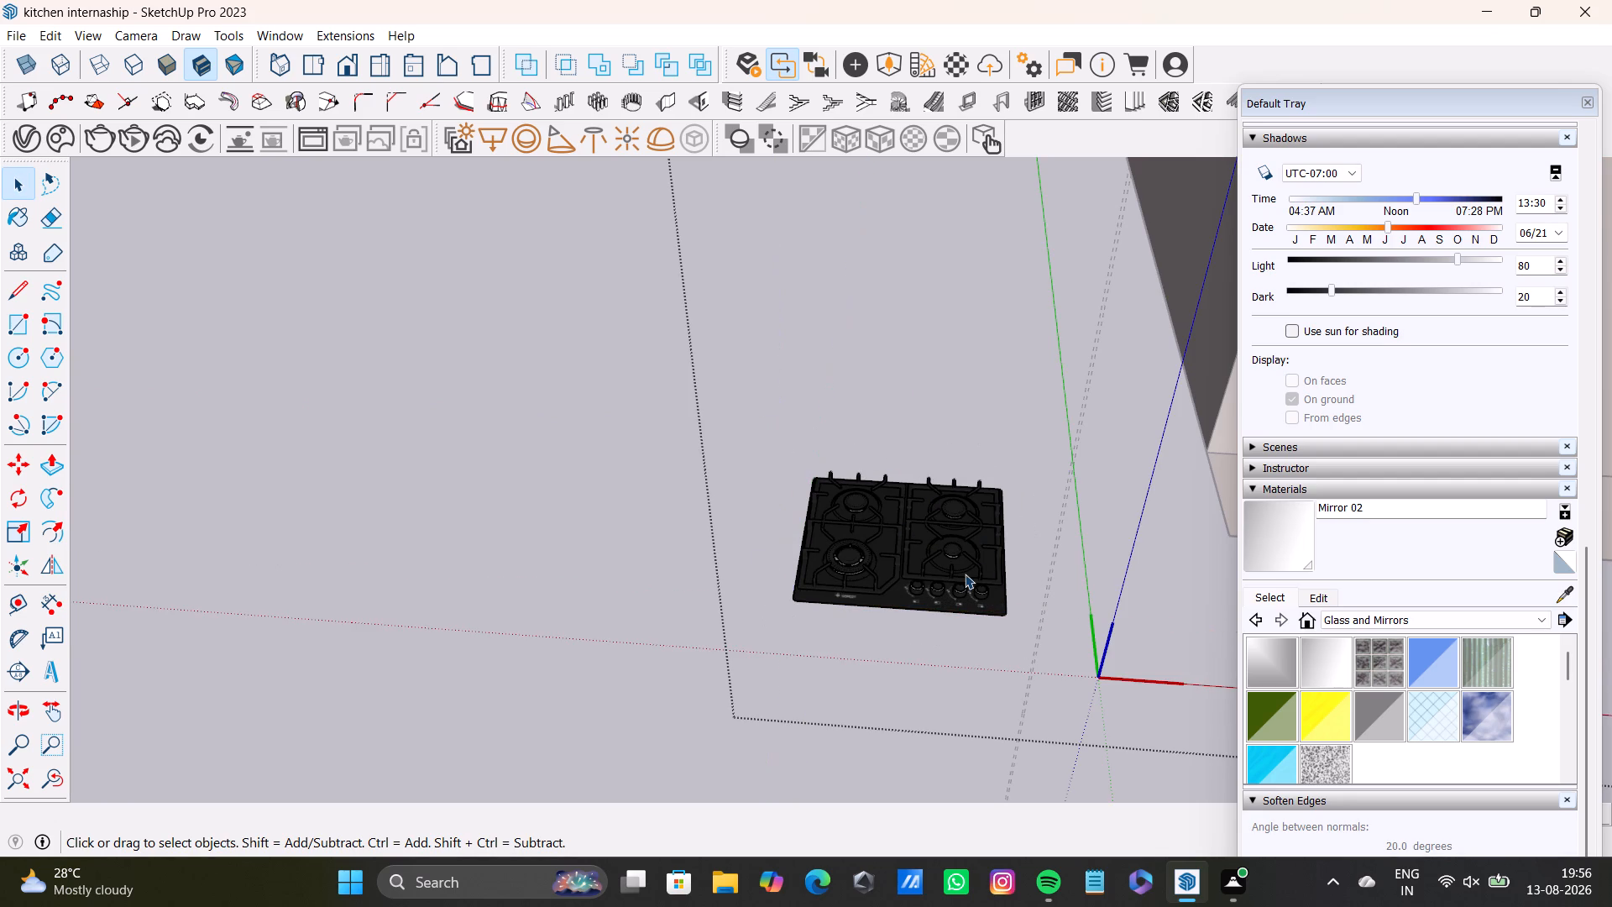
pyautogui.press('space')
pyautogui.moveTo(922, 640); pyautogui.dragTo(926, 545, button='middle')
pyautogui.moveTo(926, 545); pyautogui.dragTo(939, 764, button='middle')
pyautogui.press('space')
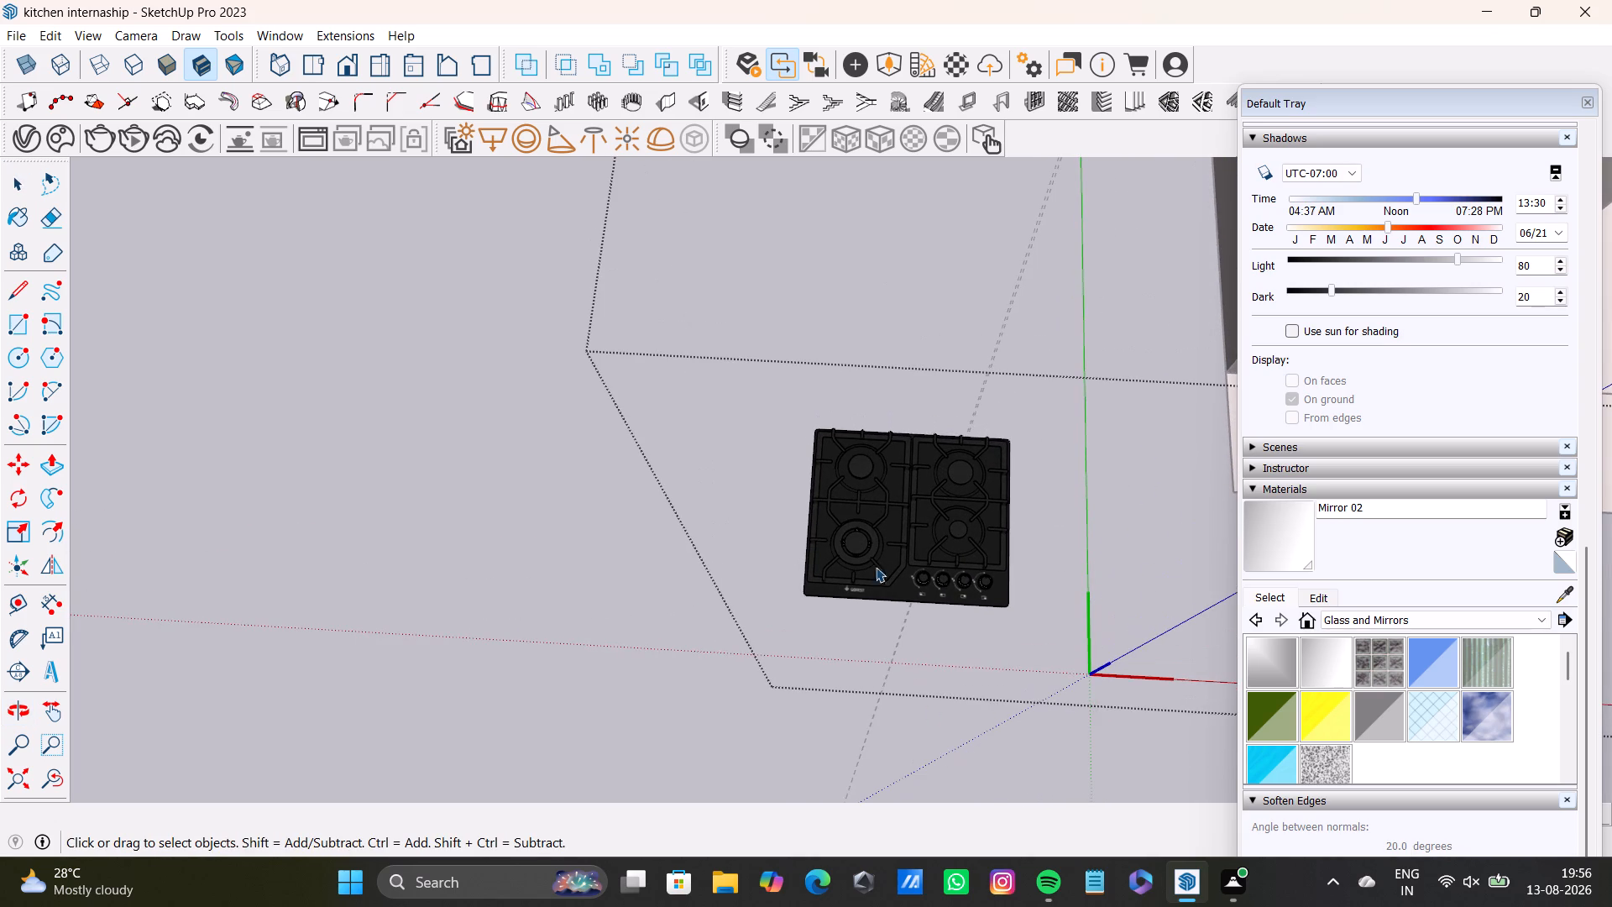
pyautogui.tripleClick(773, 424)
# Select the hob inside its parent group and rotate it slightly around the green axis from its front corner beside the GEFEST logo.
pyautogui.moveTo(677, 401); pyautogui.dragTo(1090, 646)
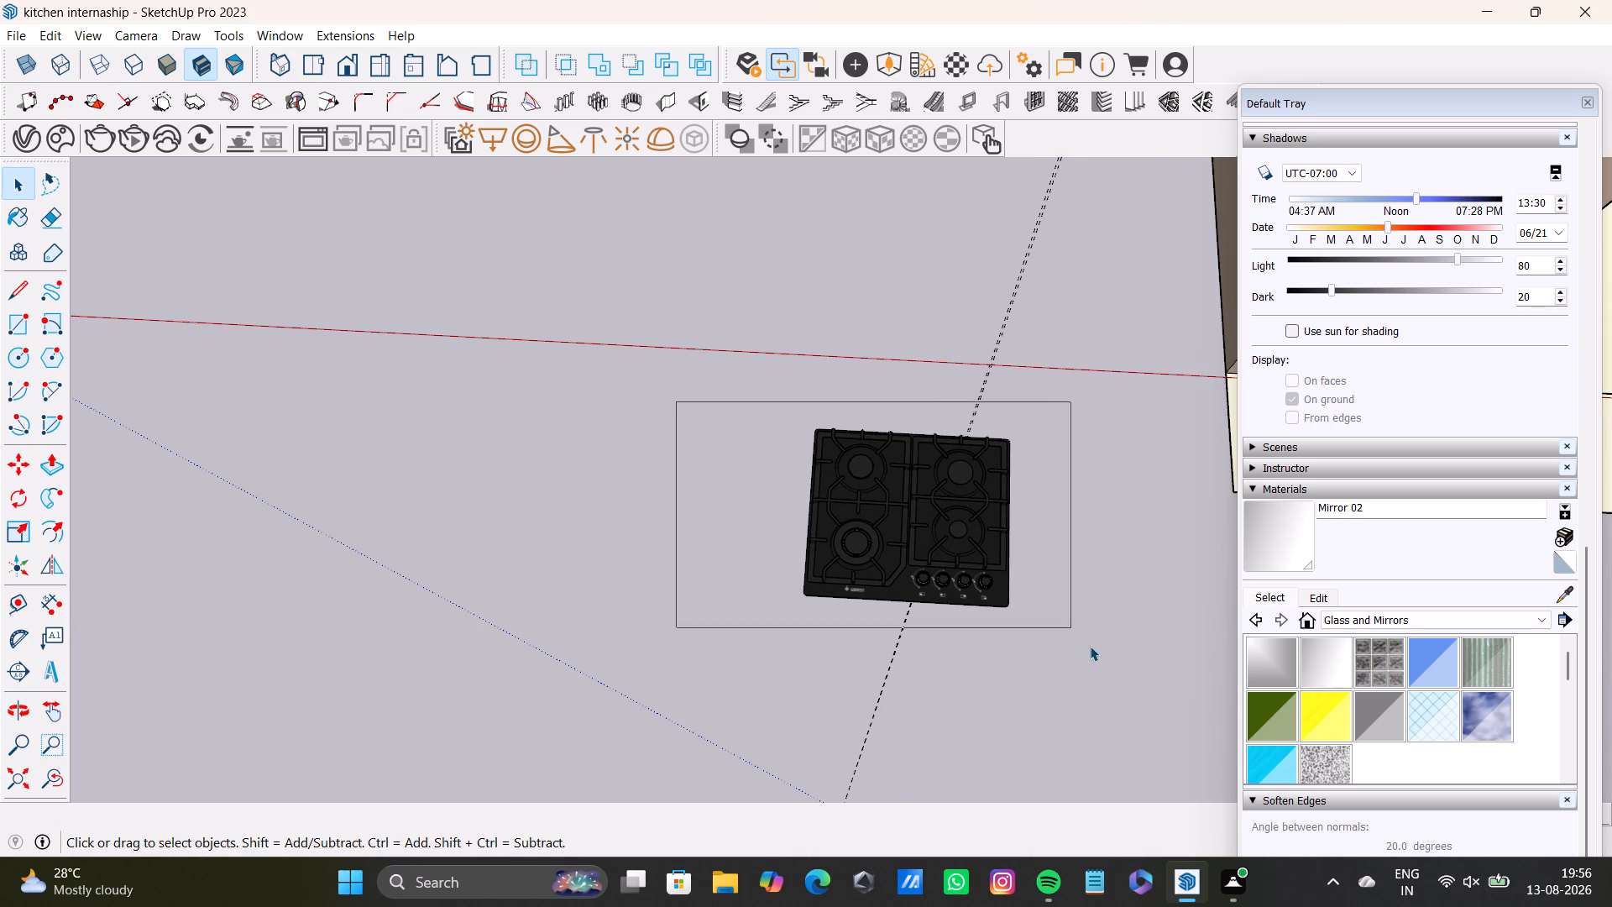
pyautogui.moveTo(1090, 646); pyautogui.dragTo(1112, 705)
pyautogui.click(1004, 588)
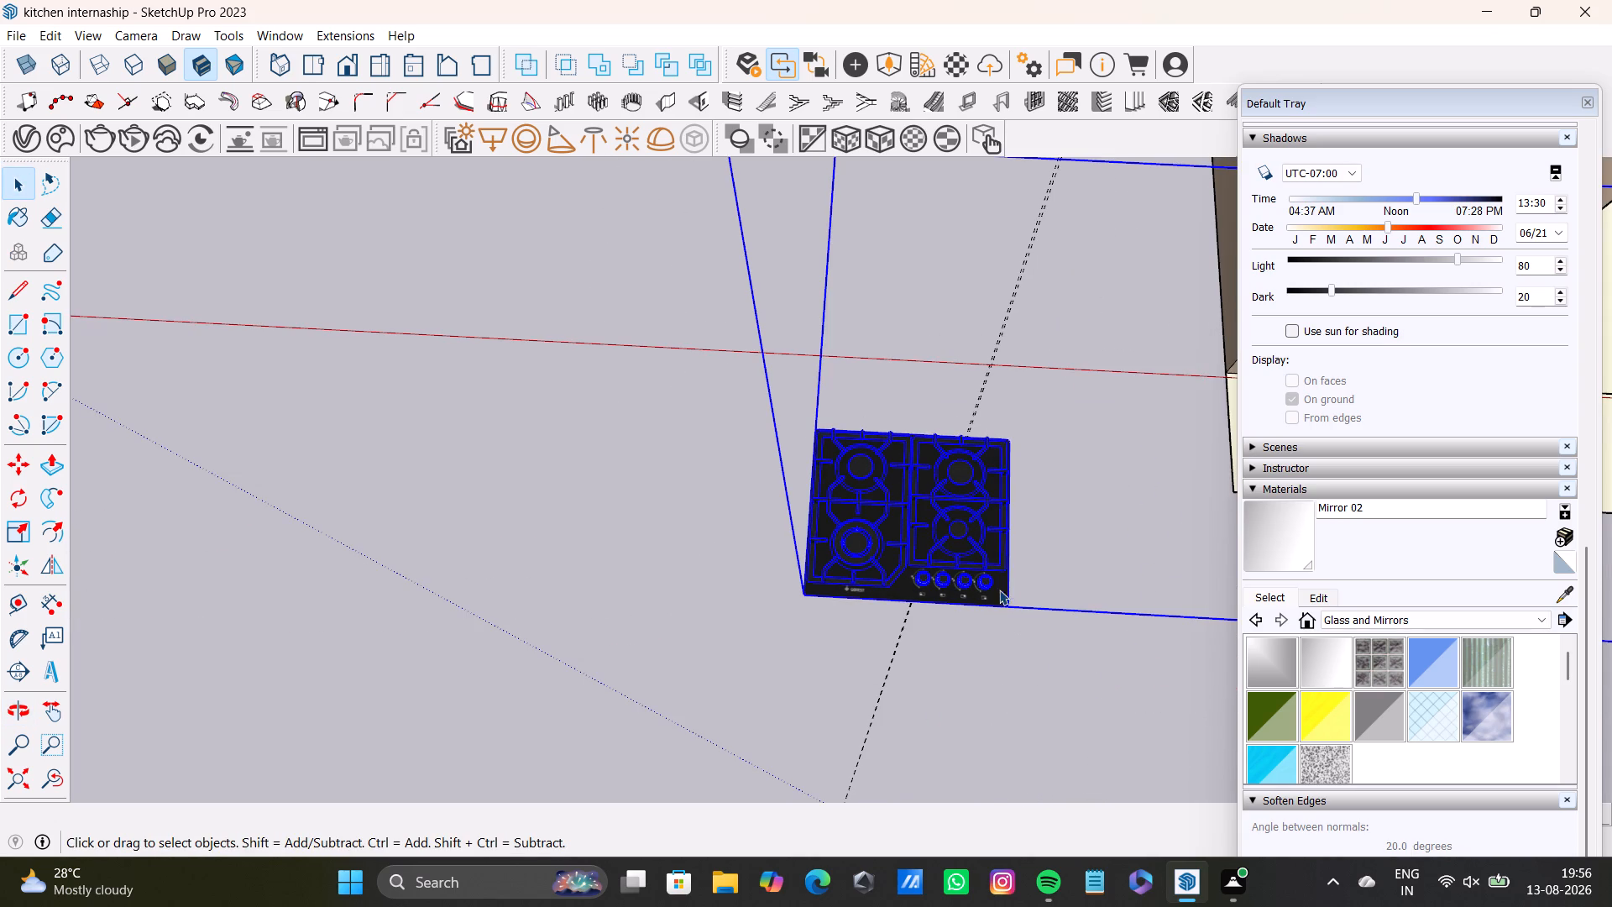
pyautogui.click(907, 589)
pyautogui.doubleClick(907, 589)
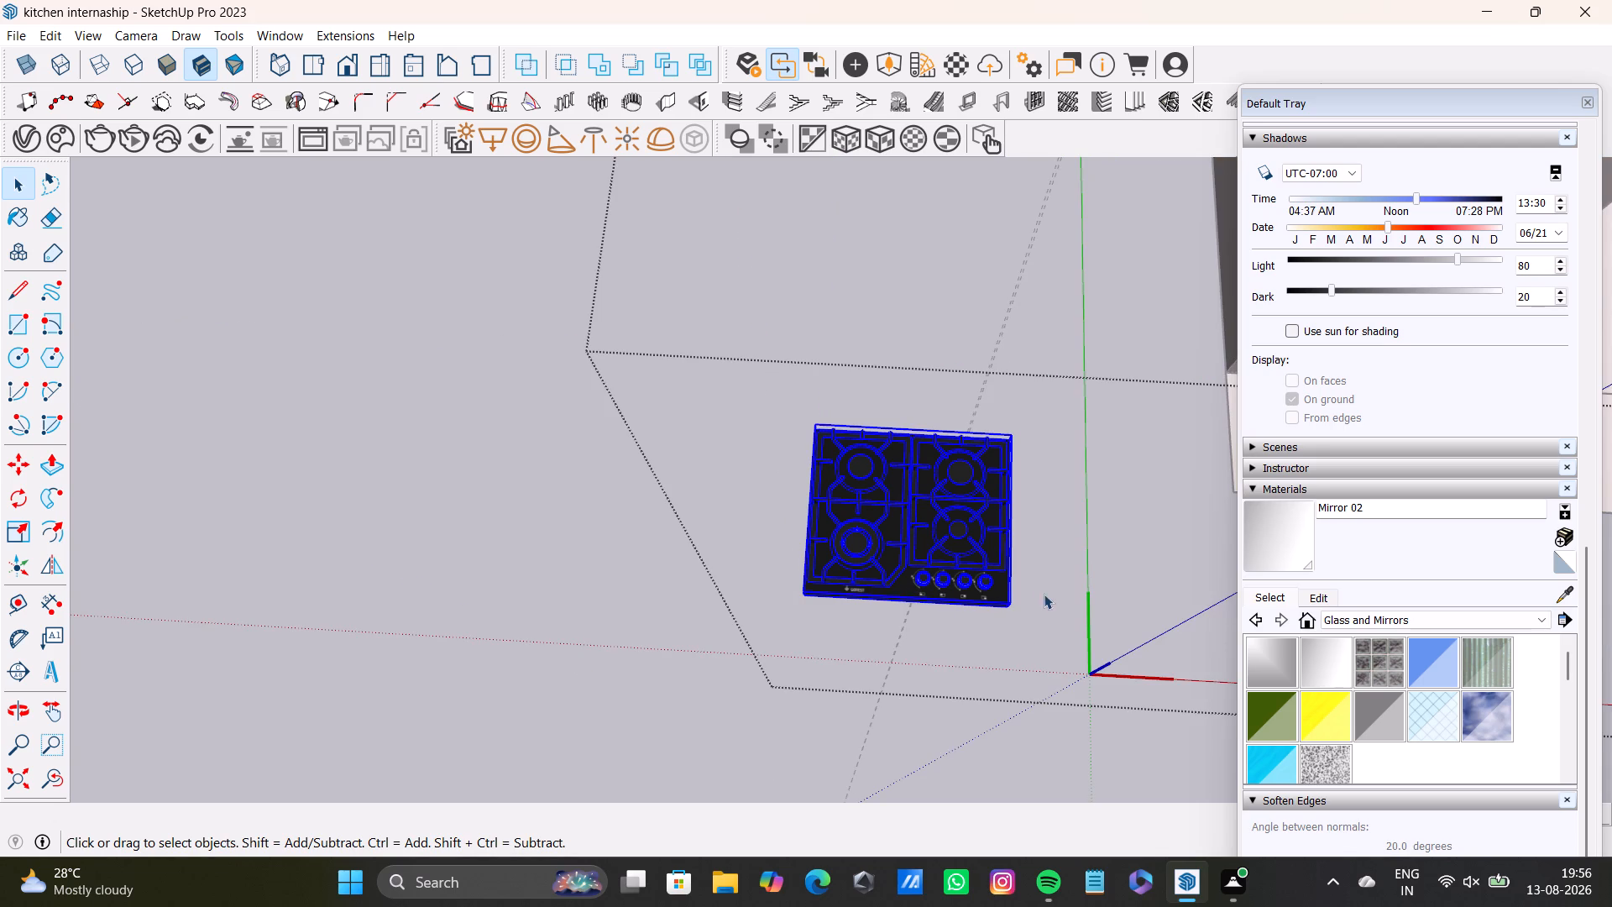
pyautogui.moveTo(1044, 611); pyautogui.dragTo(1027, 441, button='middle')
pyautogui.scroll(3, 981, 562)
pyautogui.moveTo(981, 529); pyautogui.dragTo(986, 465, button='middle')
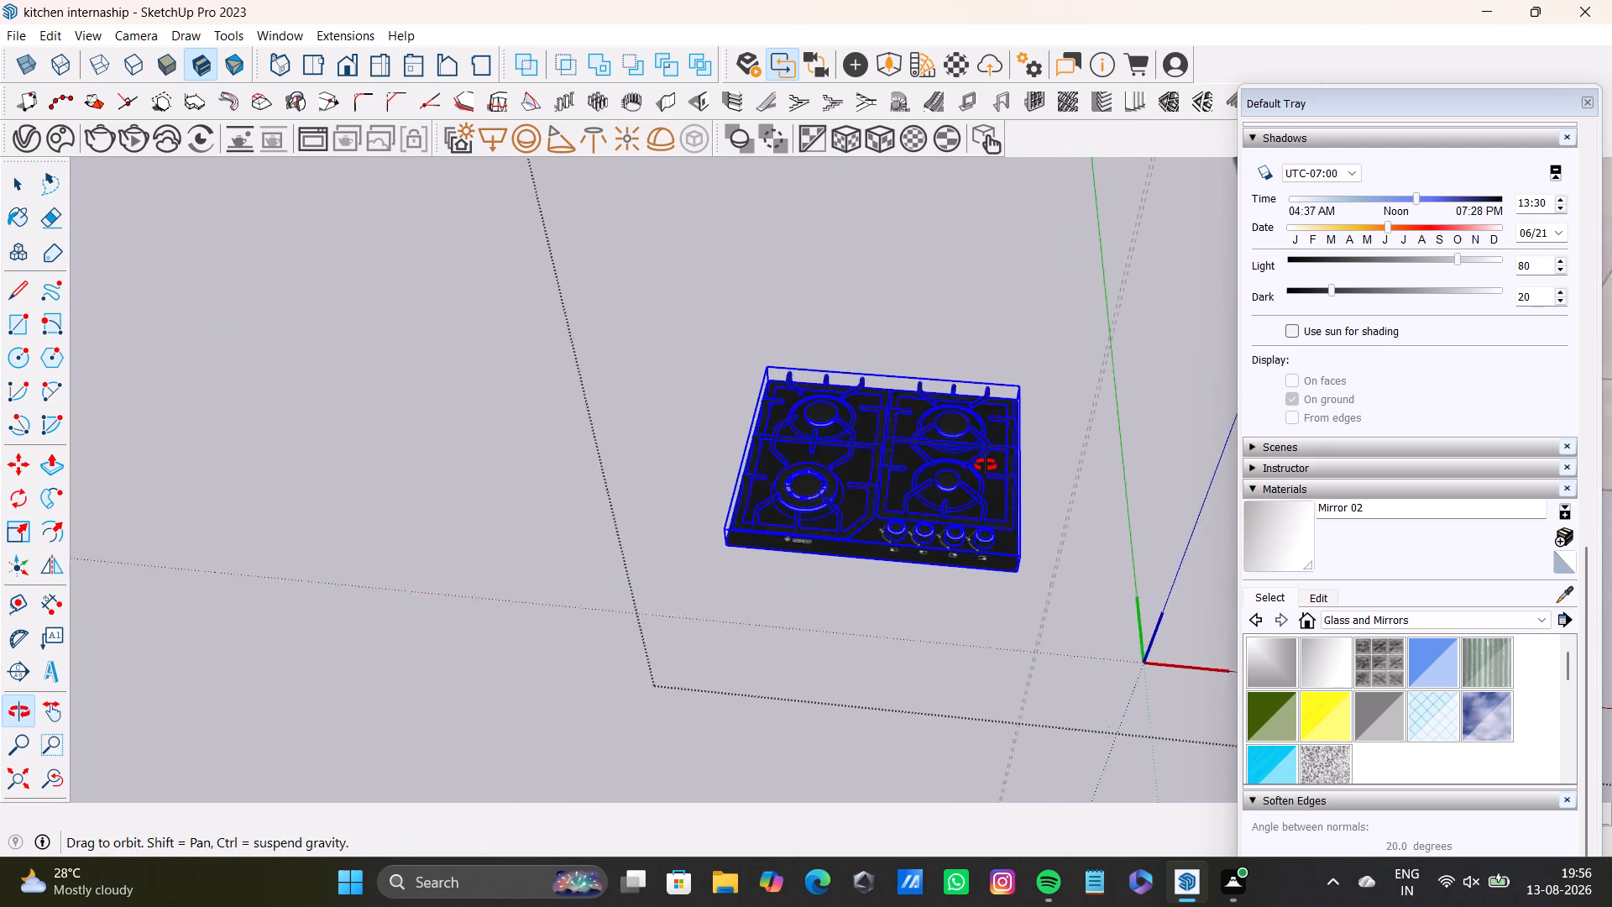
pyautogui.moveTo(986, 465); pyautogui.dragTo(934, 443, button='middle')
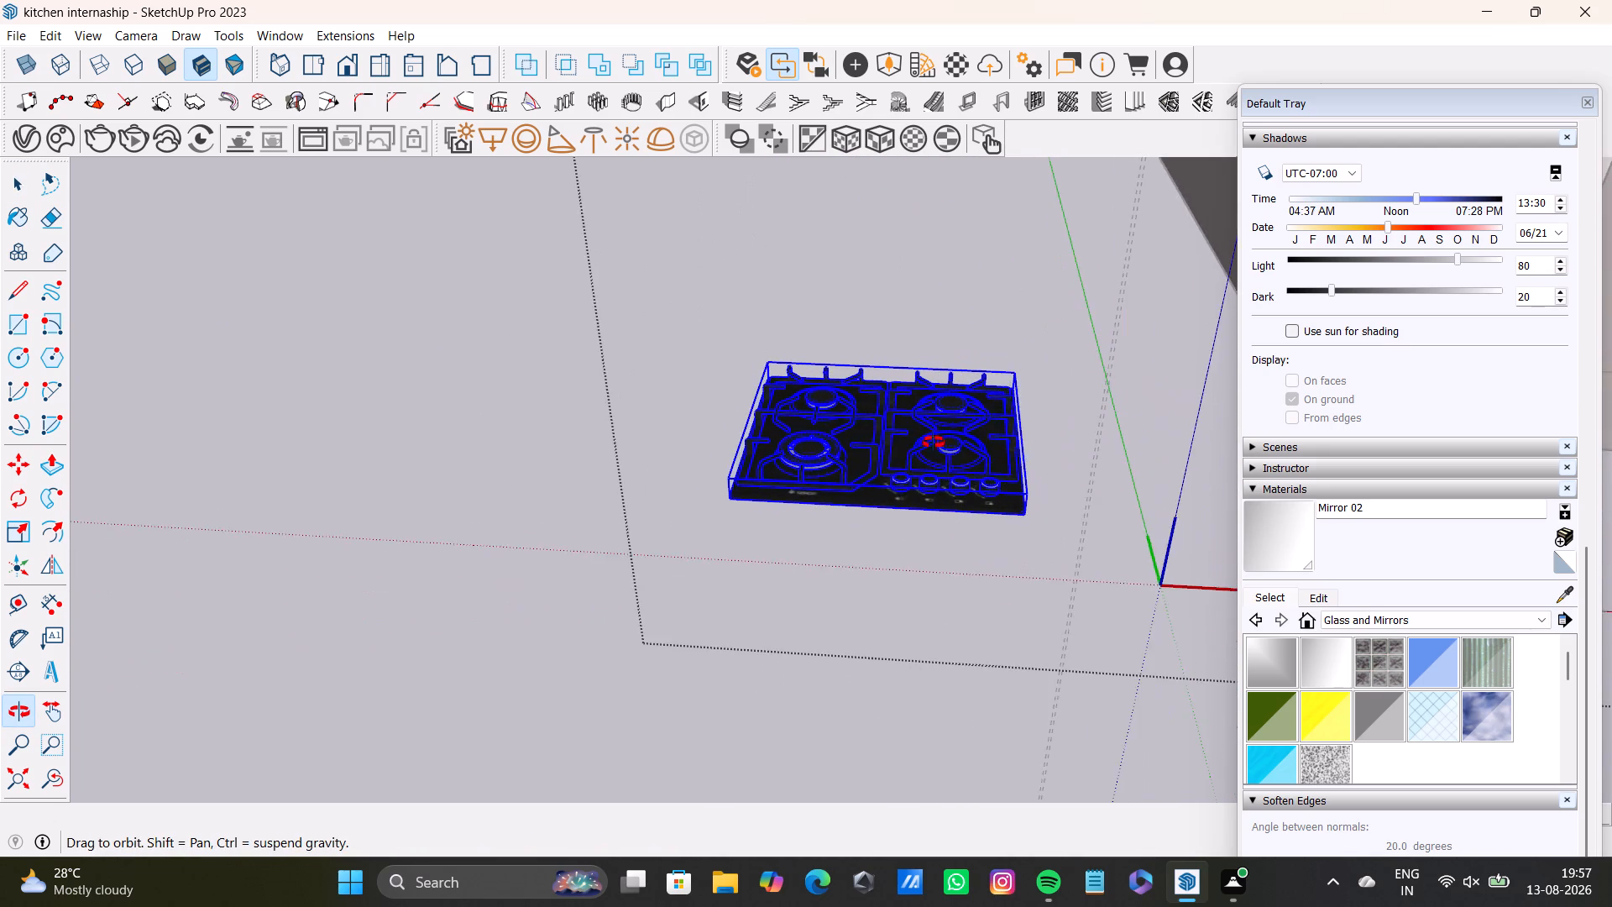
pyautogui.moveTo(934, 443); pyautogui.dragTo(912, 453, button='middle')
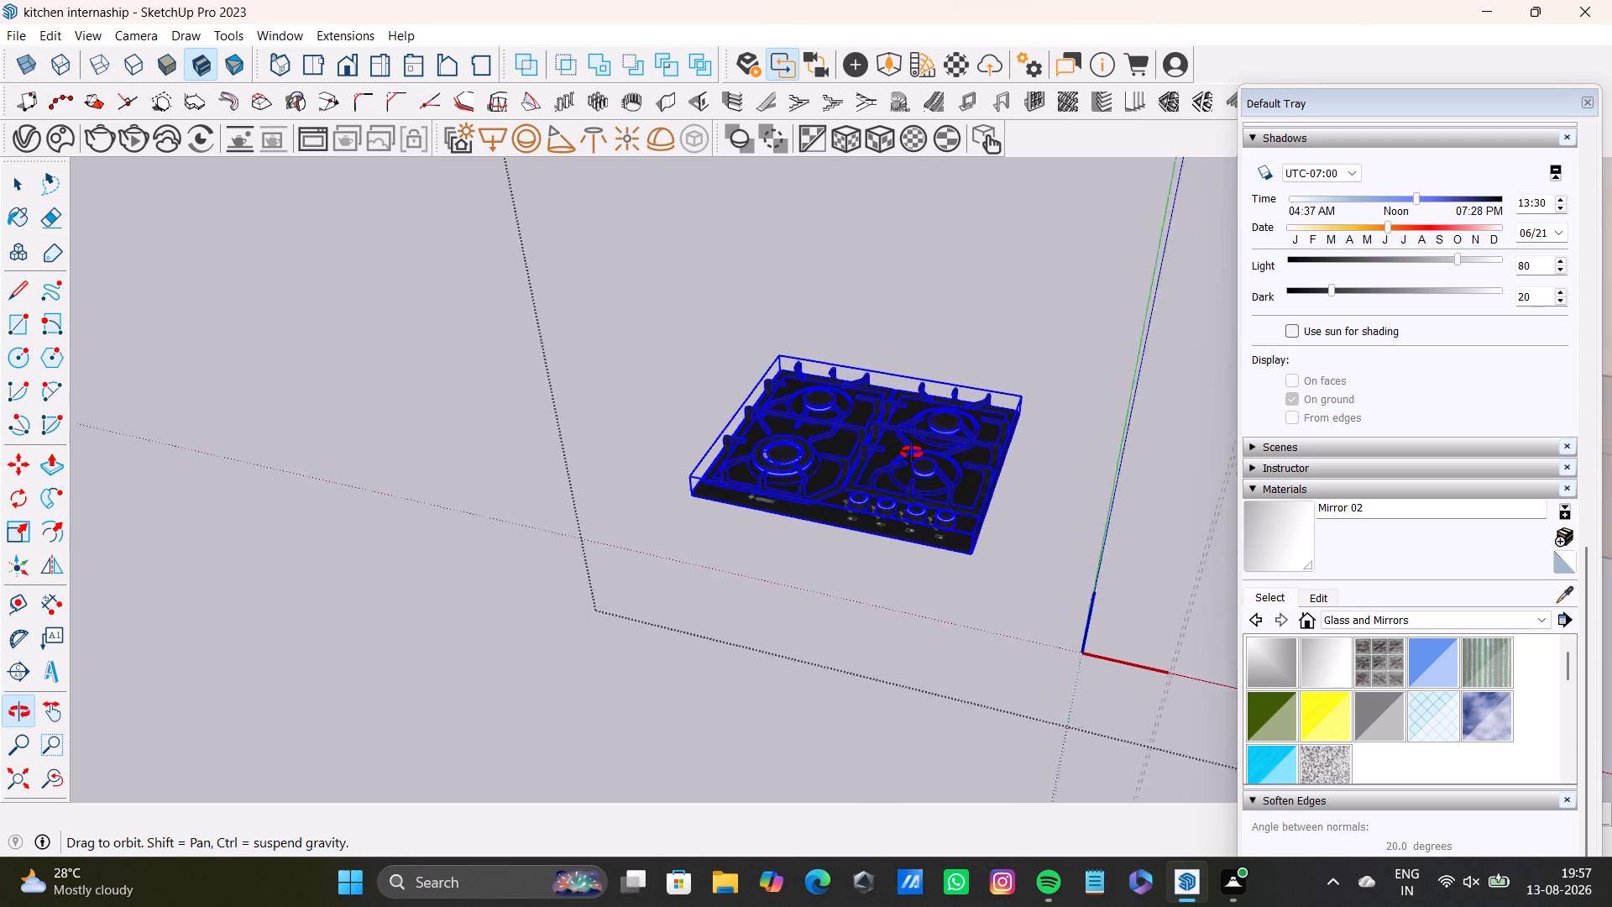
pyautogui.moveTo(912, 453); pyautogui.dragTo(980, 477, button='middle')
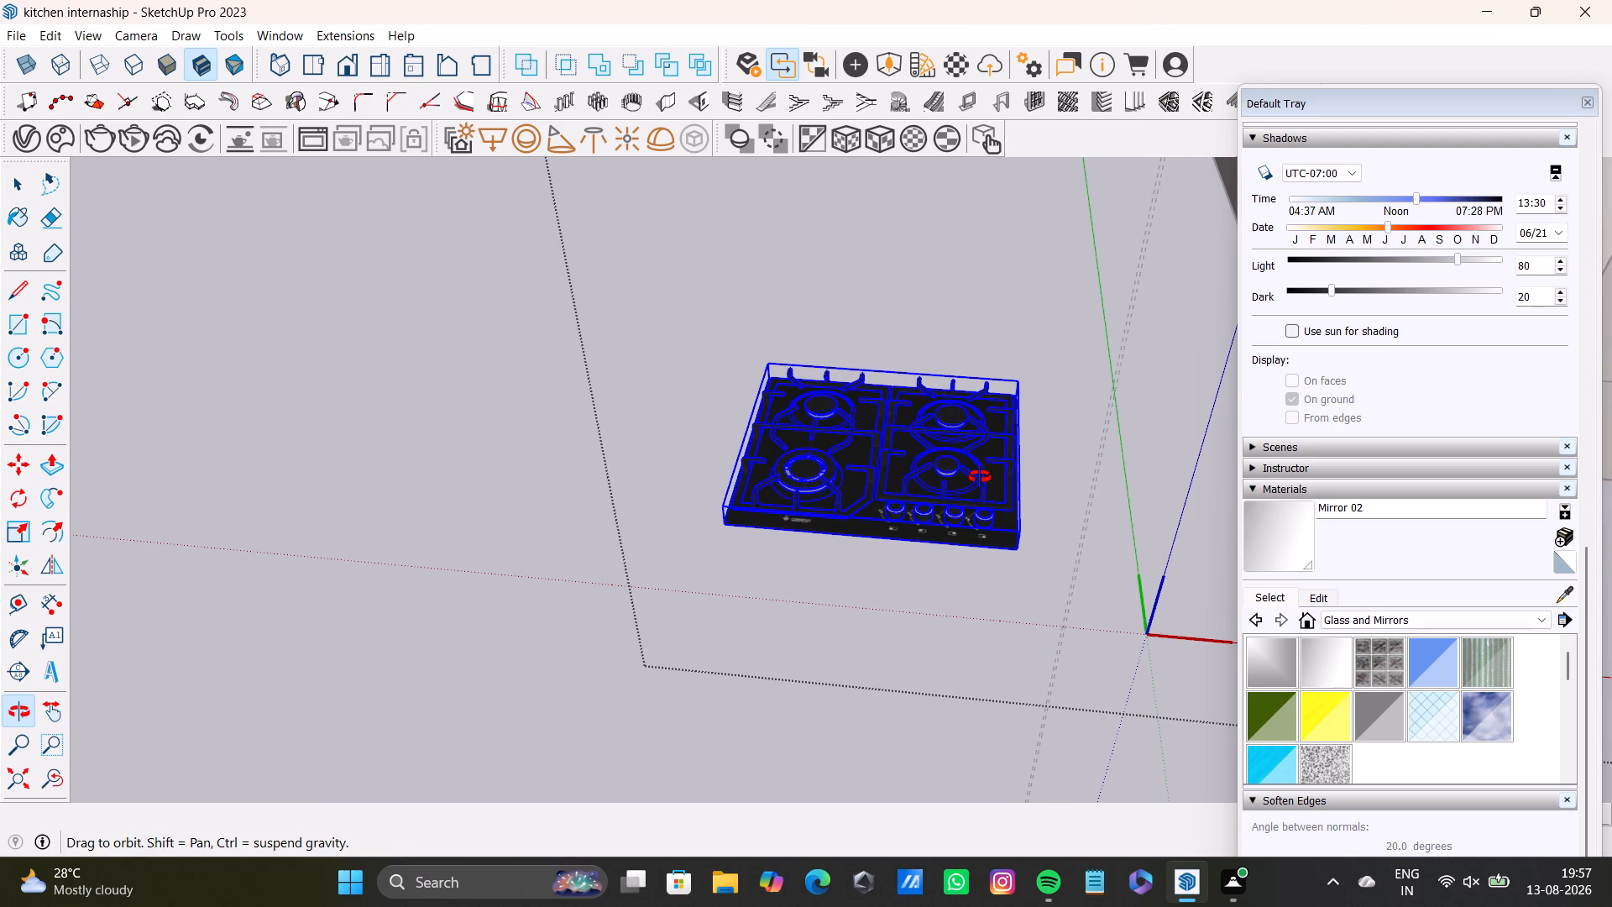
pyautogui.moveTo(980, 477); pyautogui.dragTo(981, 505, button='middle')
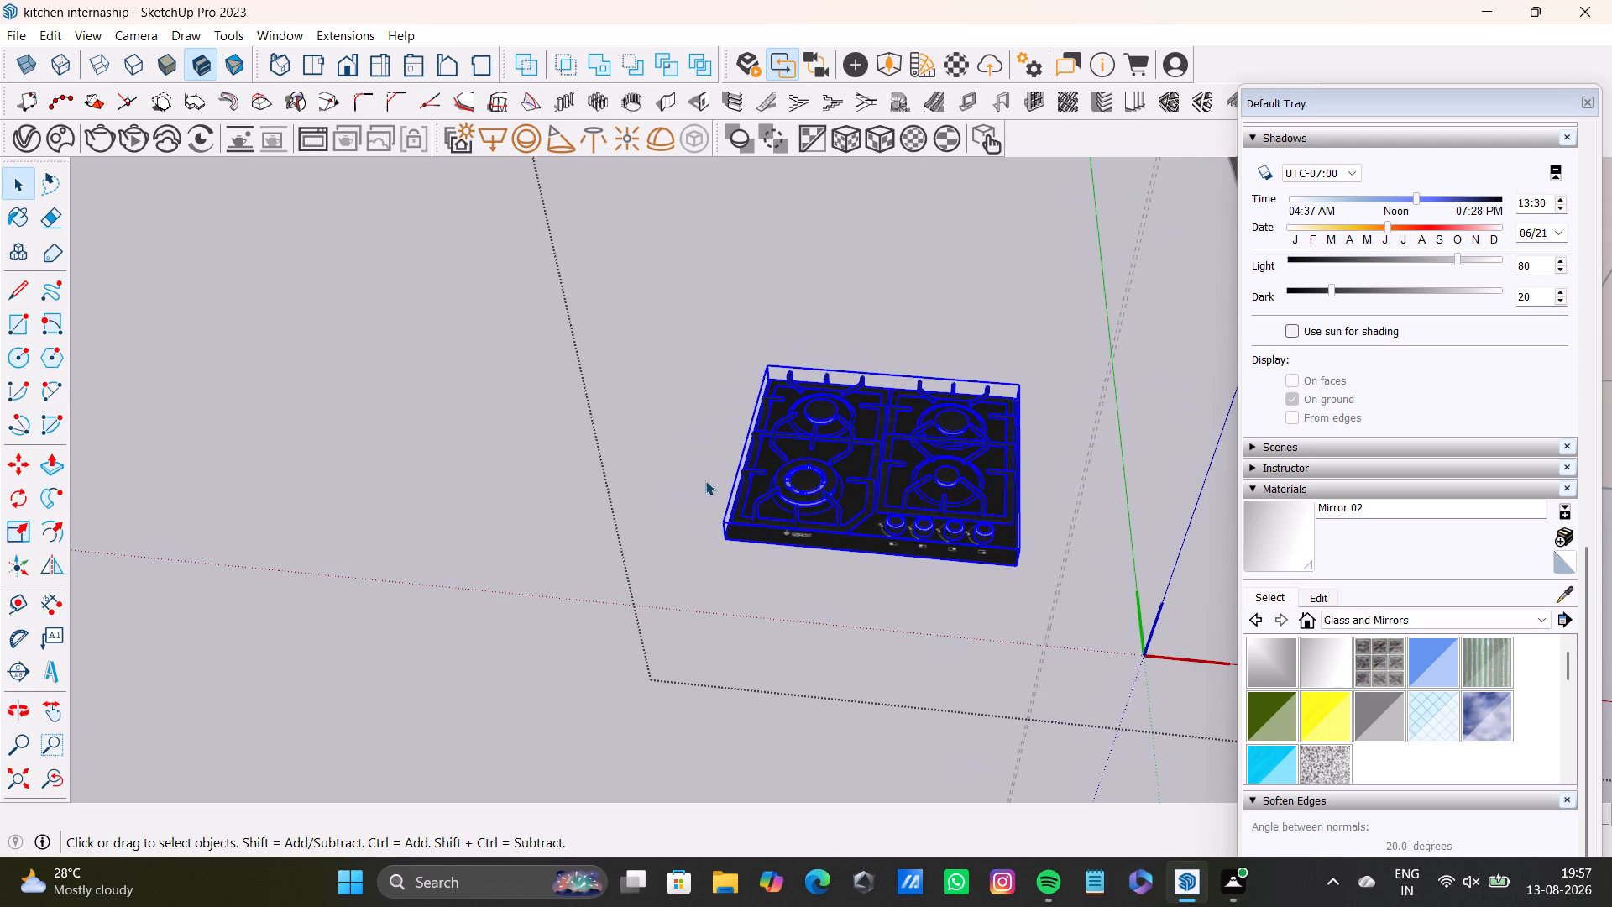
pyautogui.press('q')
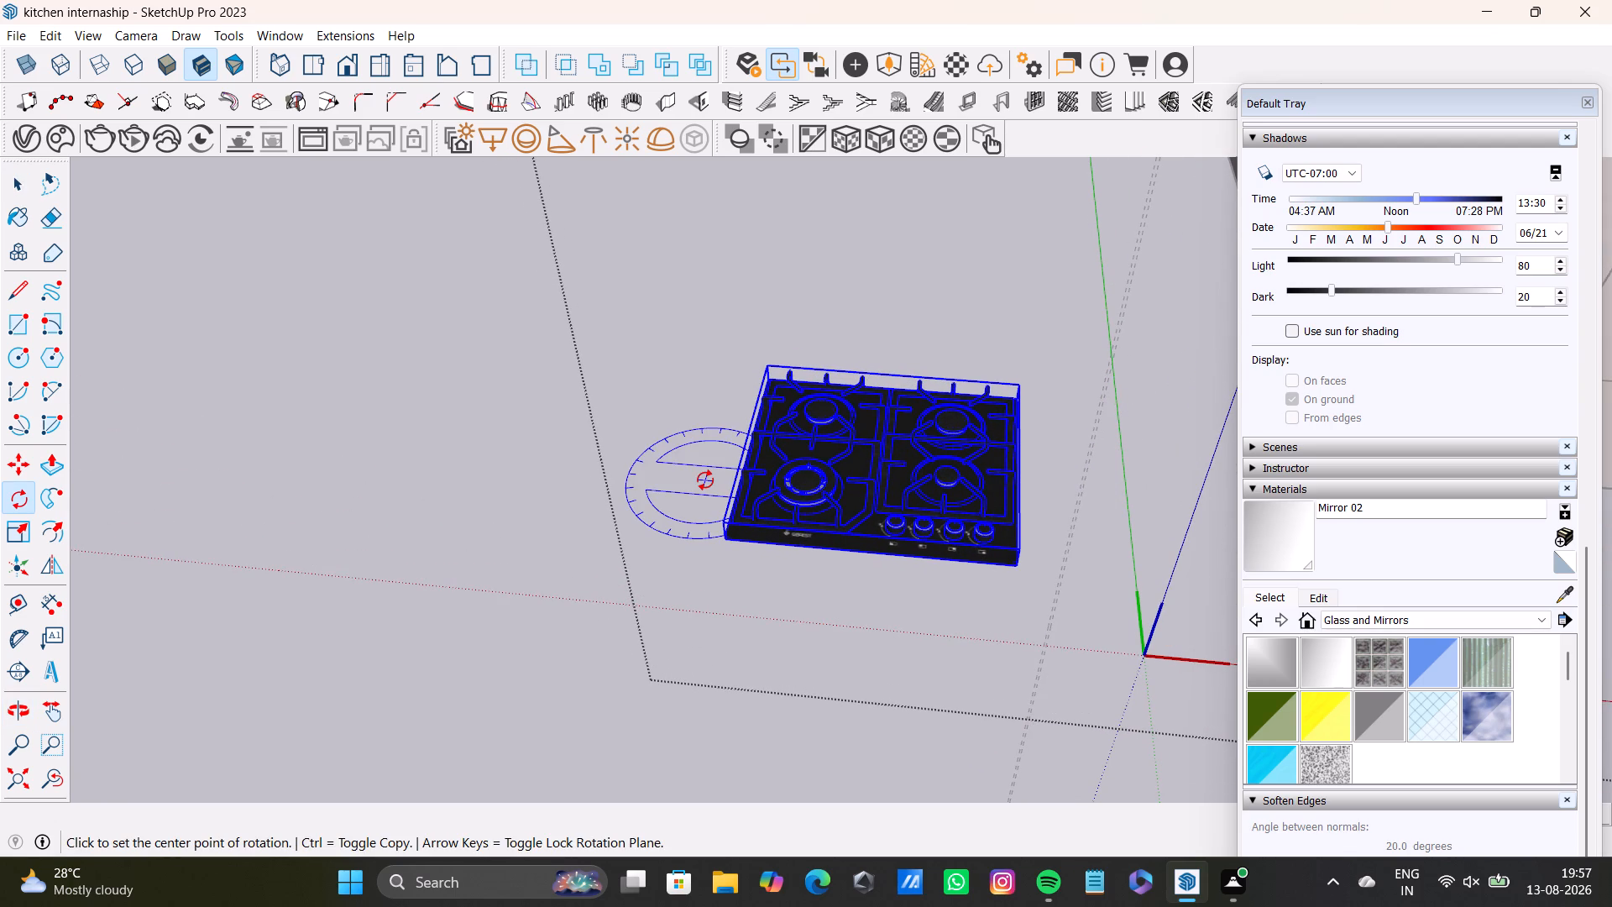
pyautogui.scroll(7, 725, 507)
pyautogui.click(715, 531)
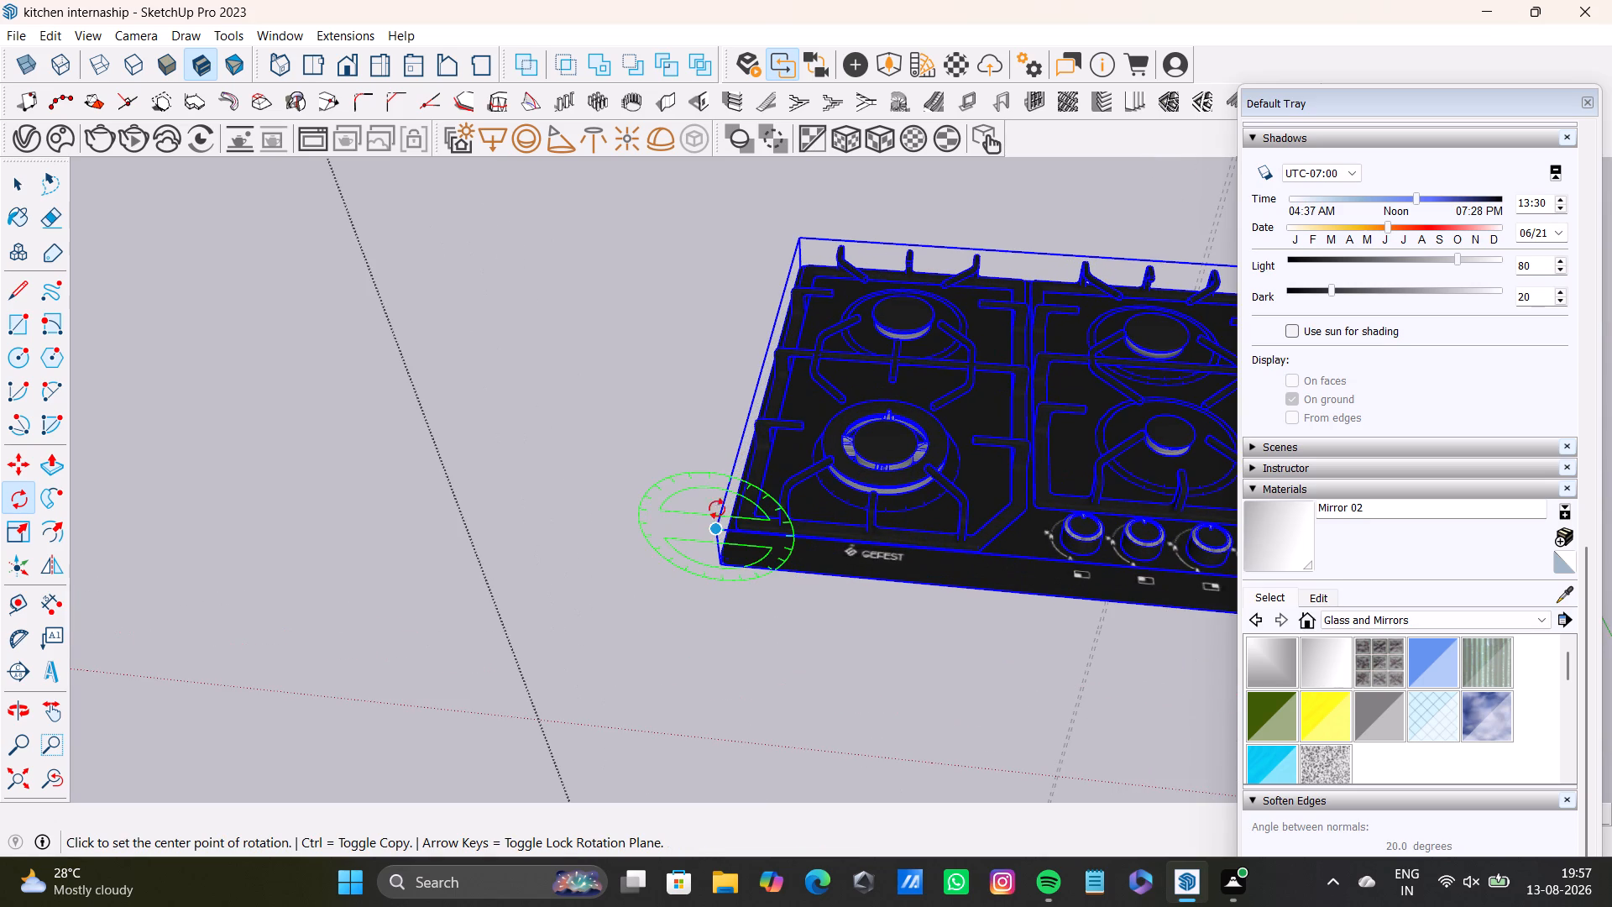
pyautogui.click(799, 231)
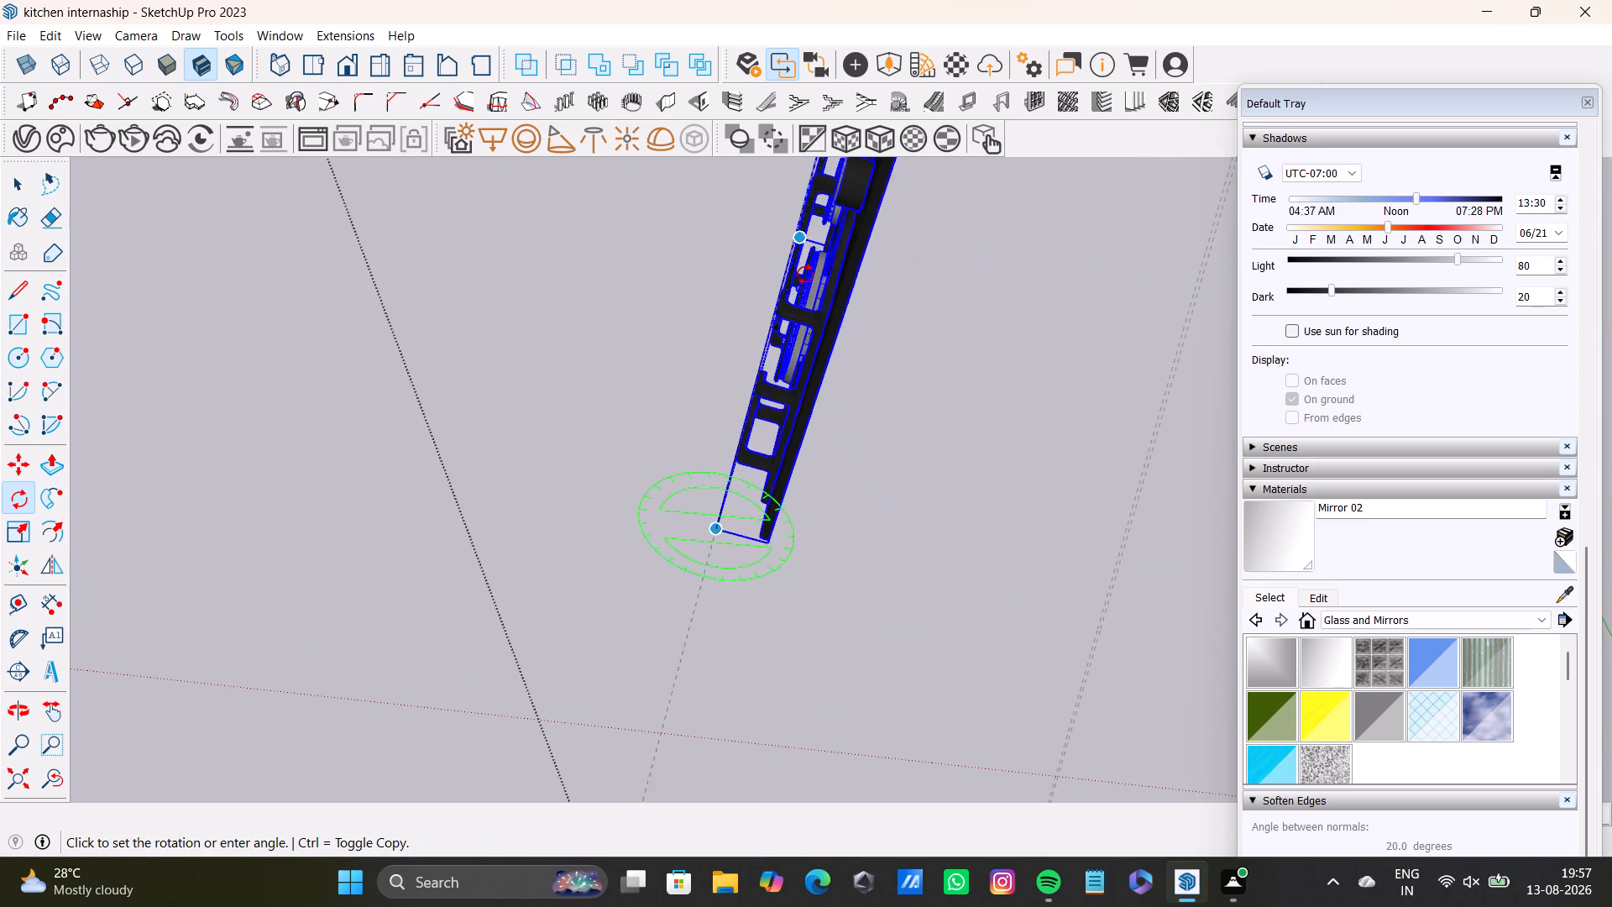
pyautogui.click(1165, 587)
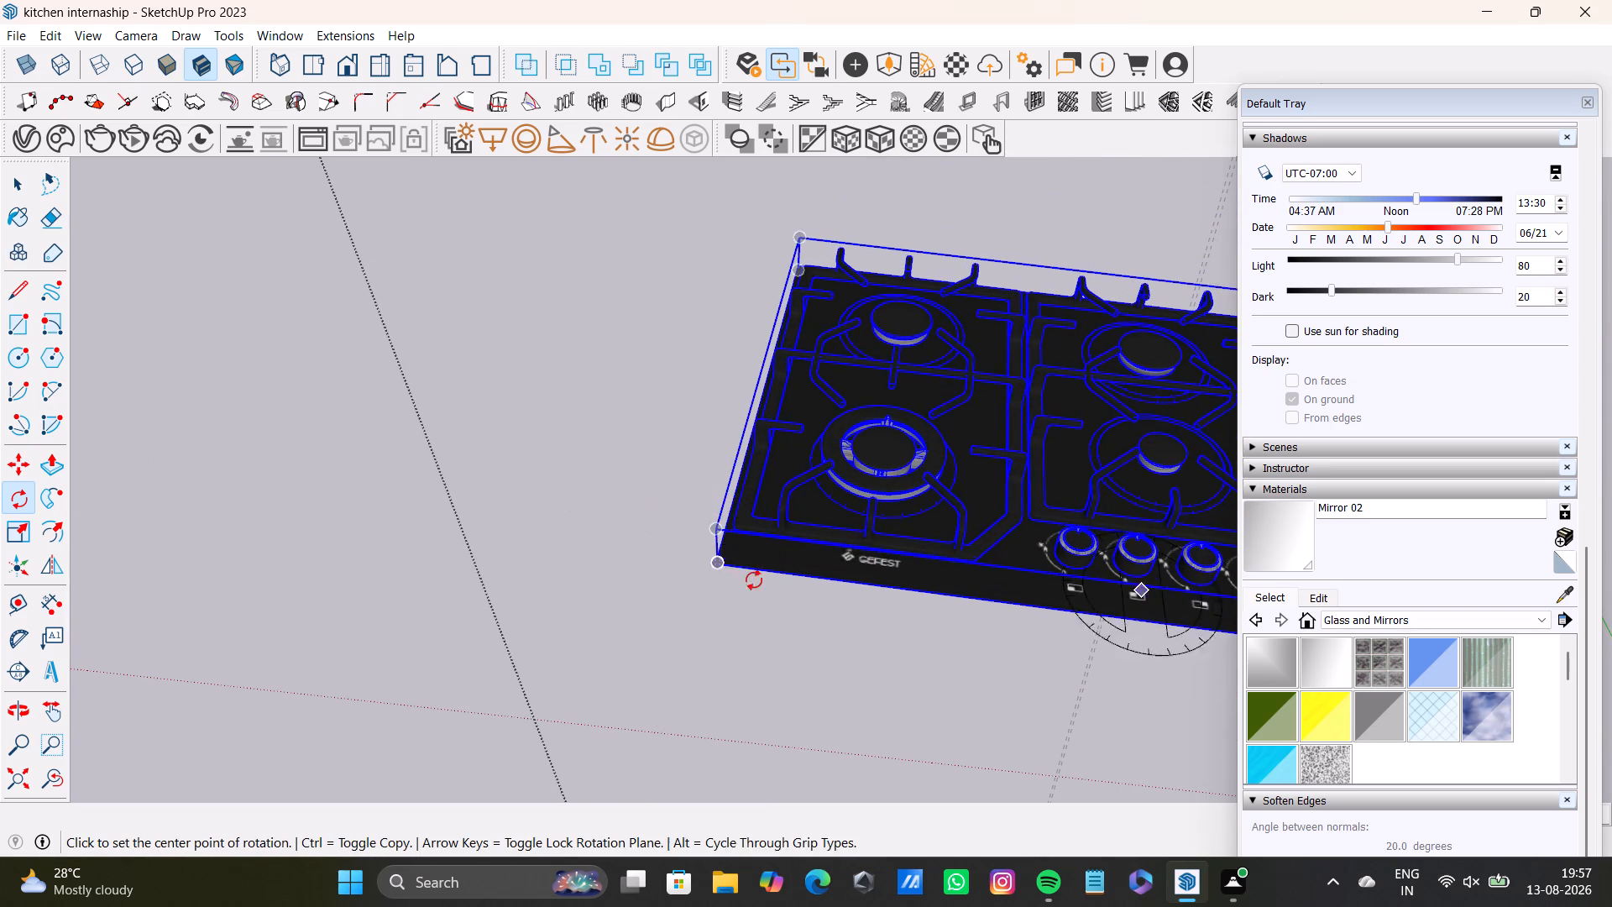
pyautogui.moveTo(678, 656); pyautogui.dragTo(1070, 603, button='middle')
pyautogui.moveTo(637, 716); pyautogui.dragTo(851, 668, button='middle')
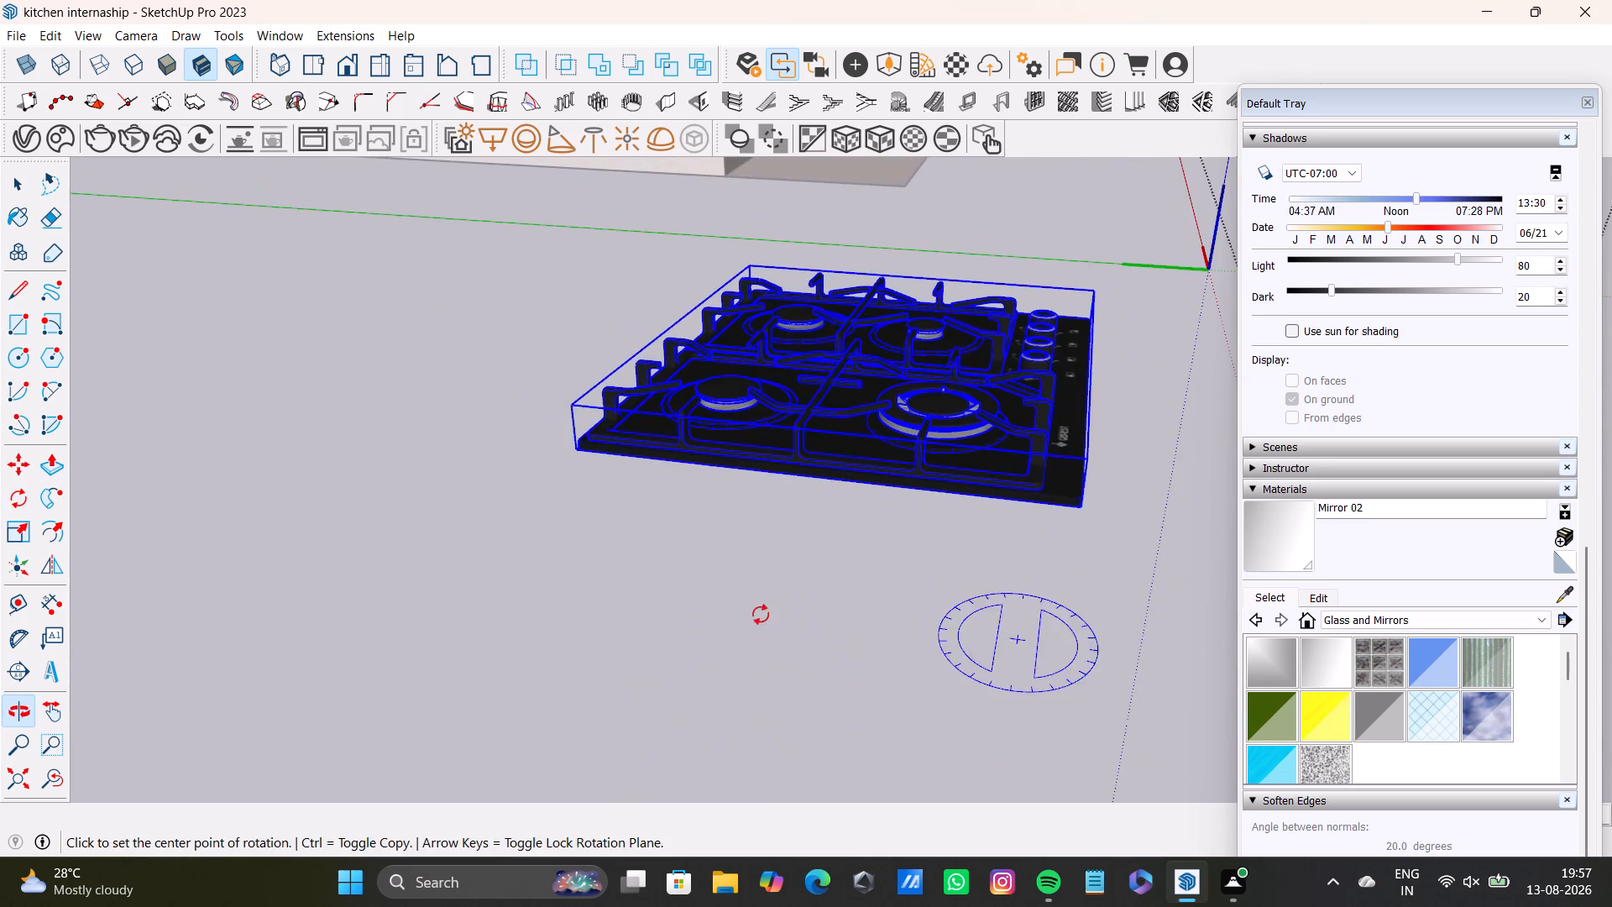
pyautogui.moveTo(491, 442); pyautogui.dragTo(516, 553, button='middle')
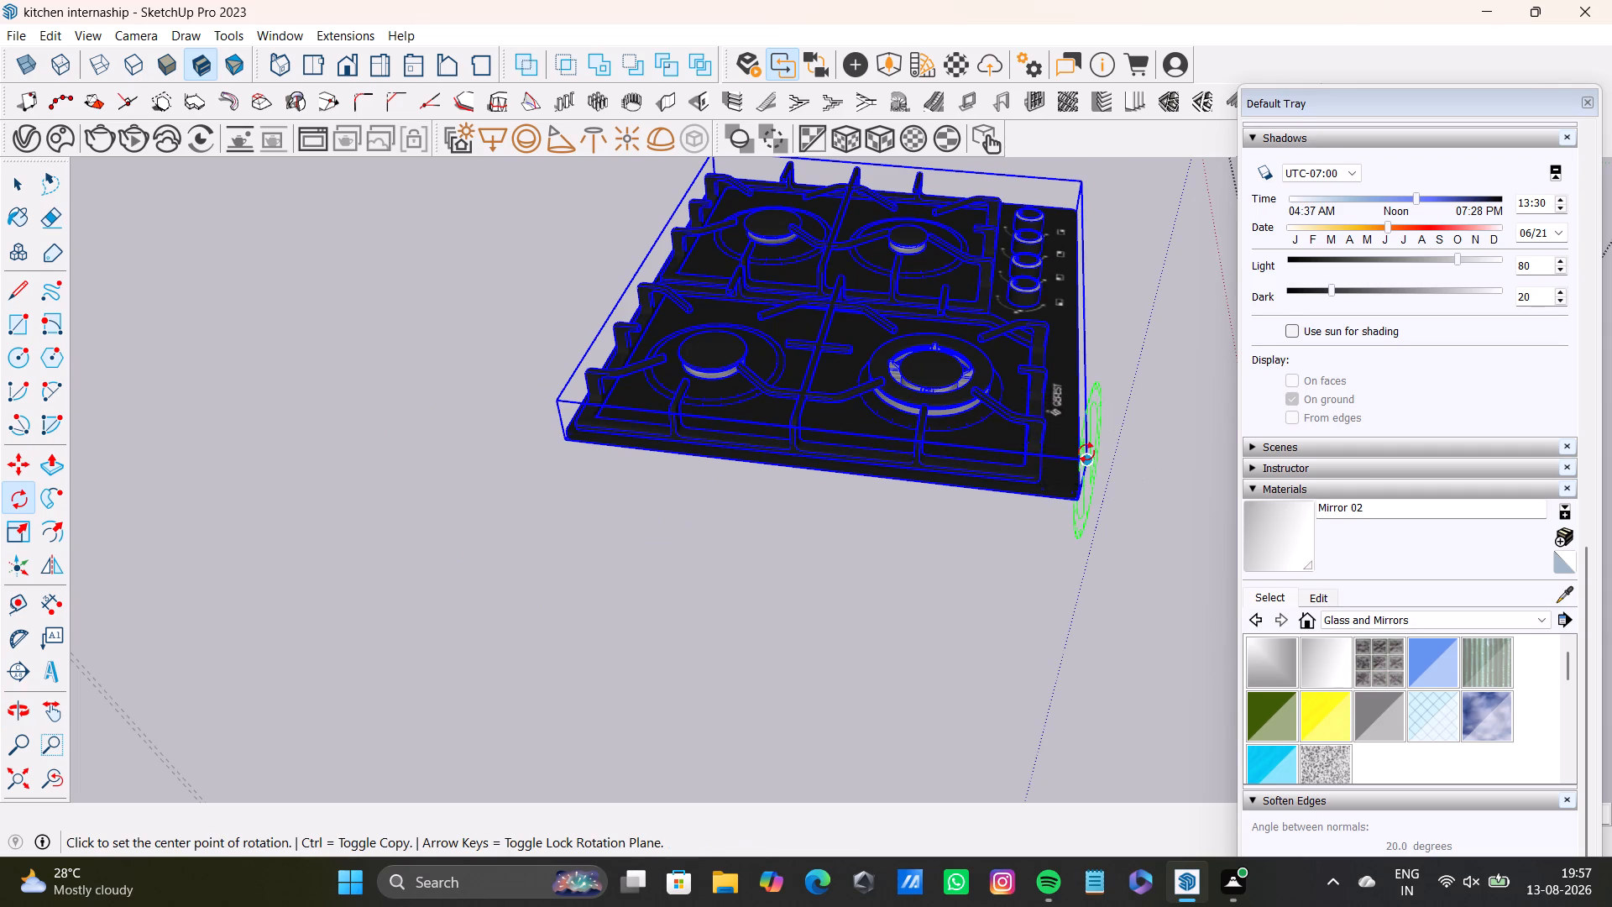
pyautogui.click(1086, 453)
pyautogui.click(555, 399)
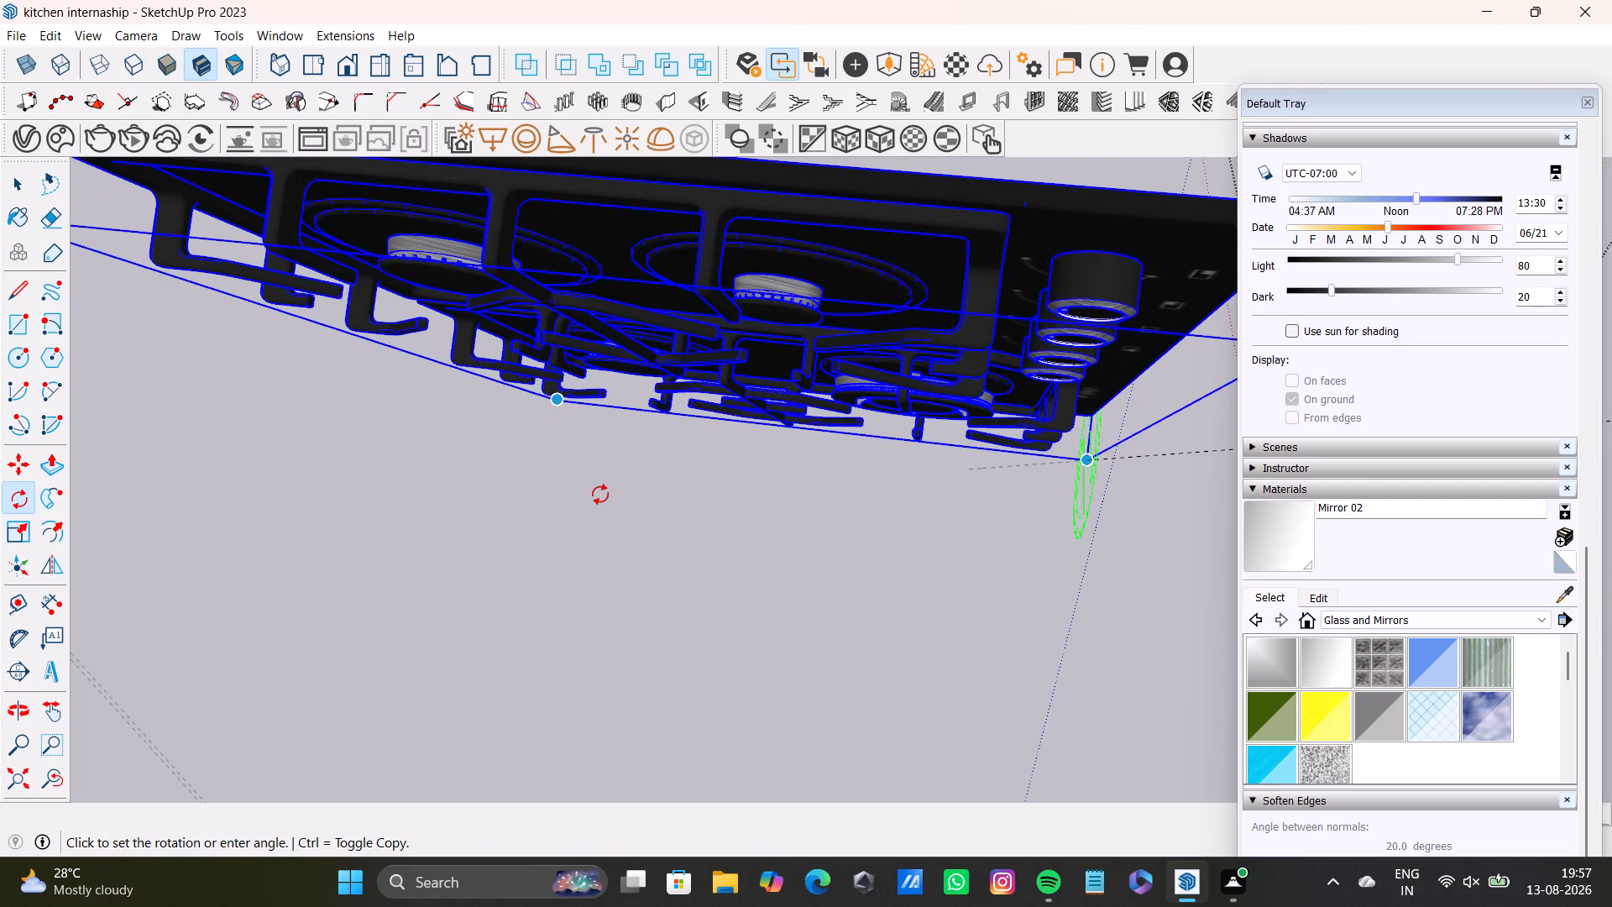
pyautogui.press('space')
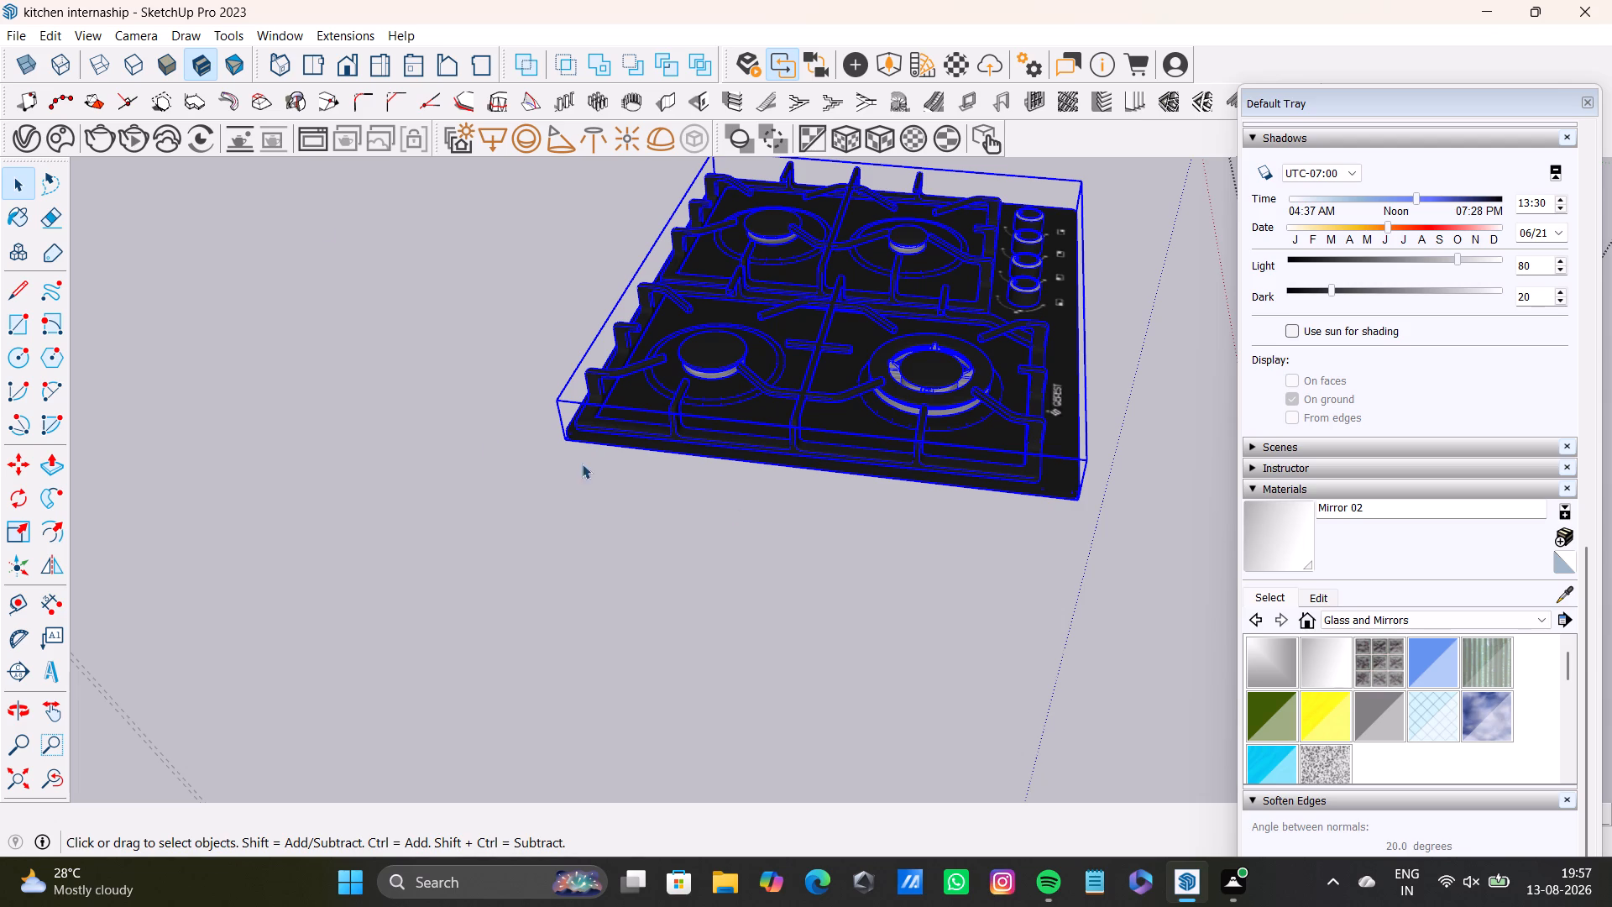
# Leave the hob's parent group and inspect the hob from above.
pyautogui.moveTo(974, 569); pyautogui.dragTo(456, 614, button='middle')
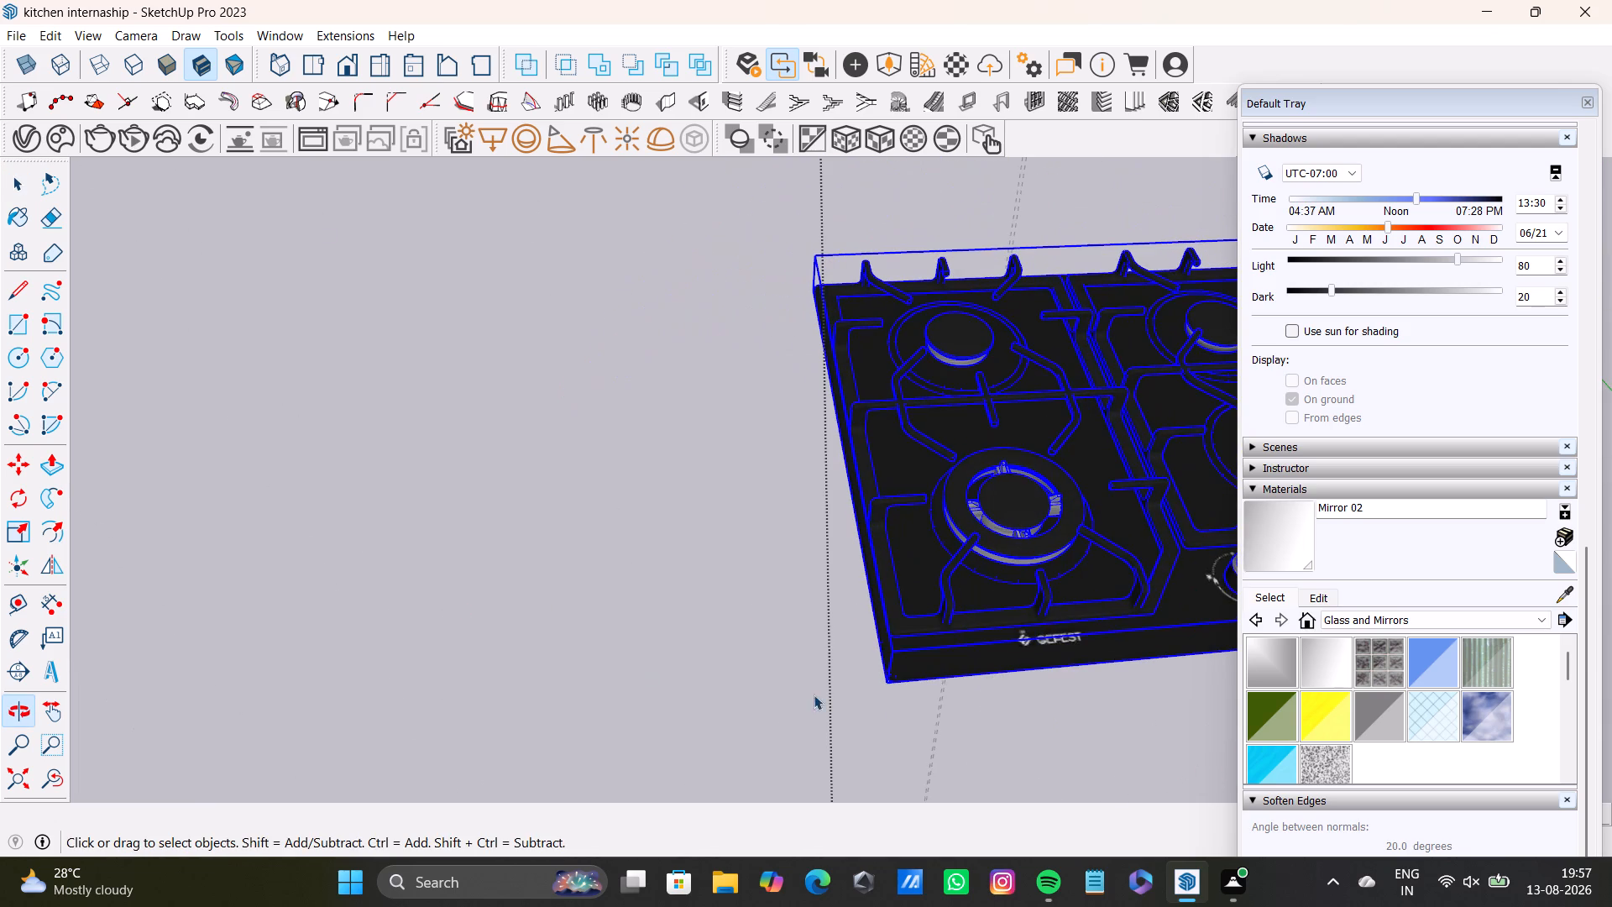
pyautogui.click(958, 661)
pyautogui.click(958, 661)
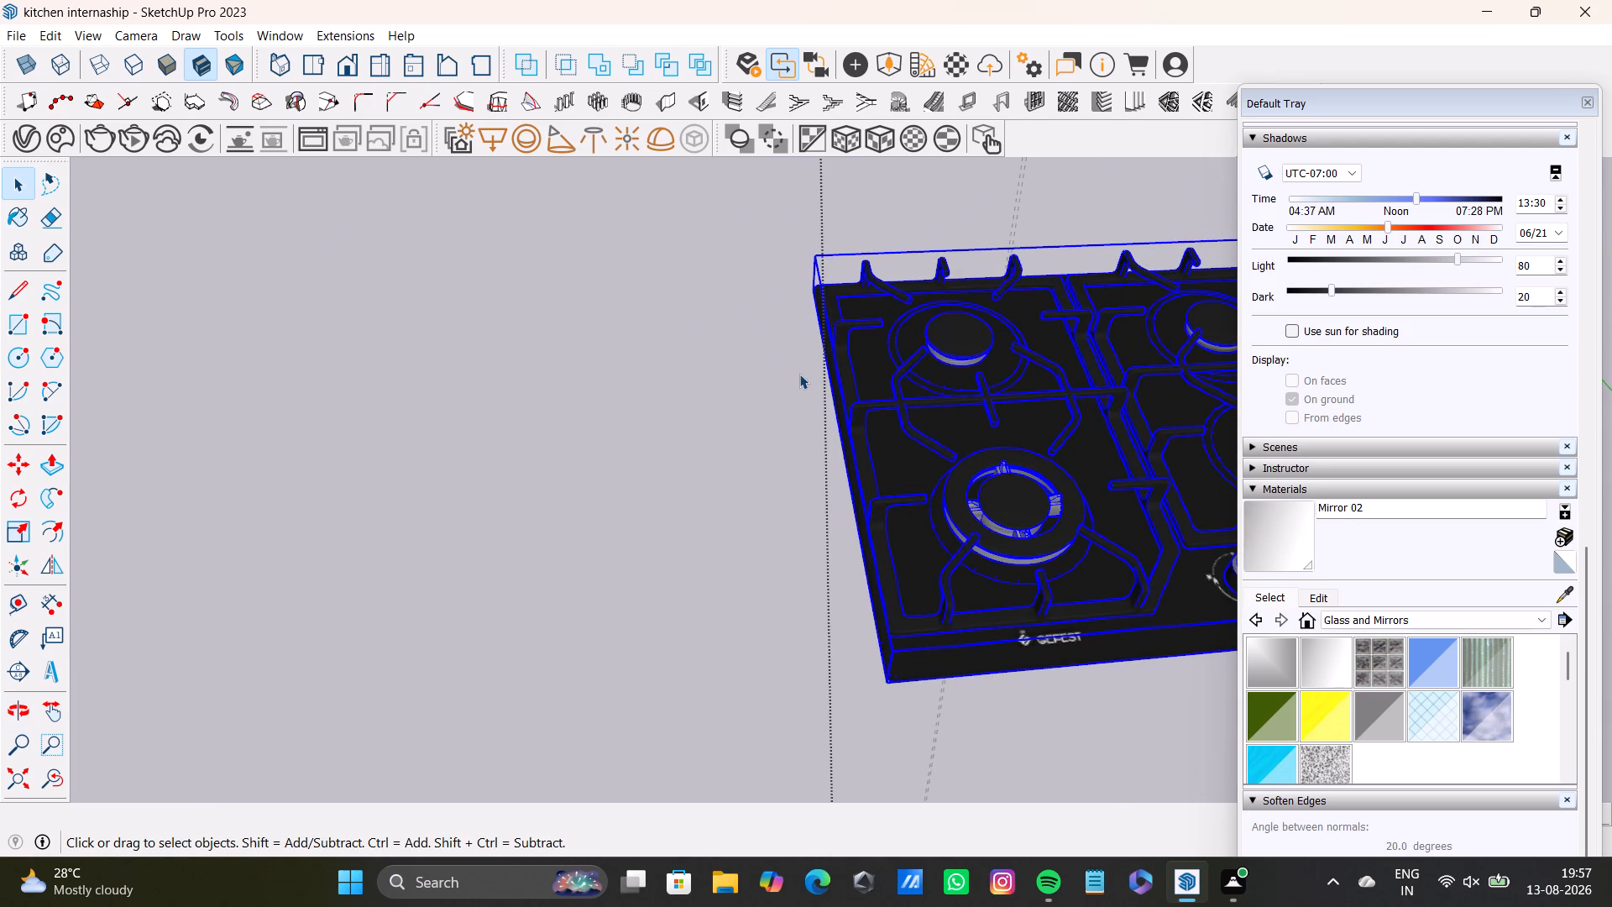
pyautogui.press('space')
pyautogui.click(616, 601)
pyautogui.scroll(-5, 732, 606)
pyautogui.moveTo(732, 606); pyautogui.dragTo(773, 705, button='middle')
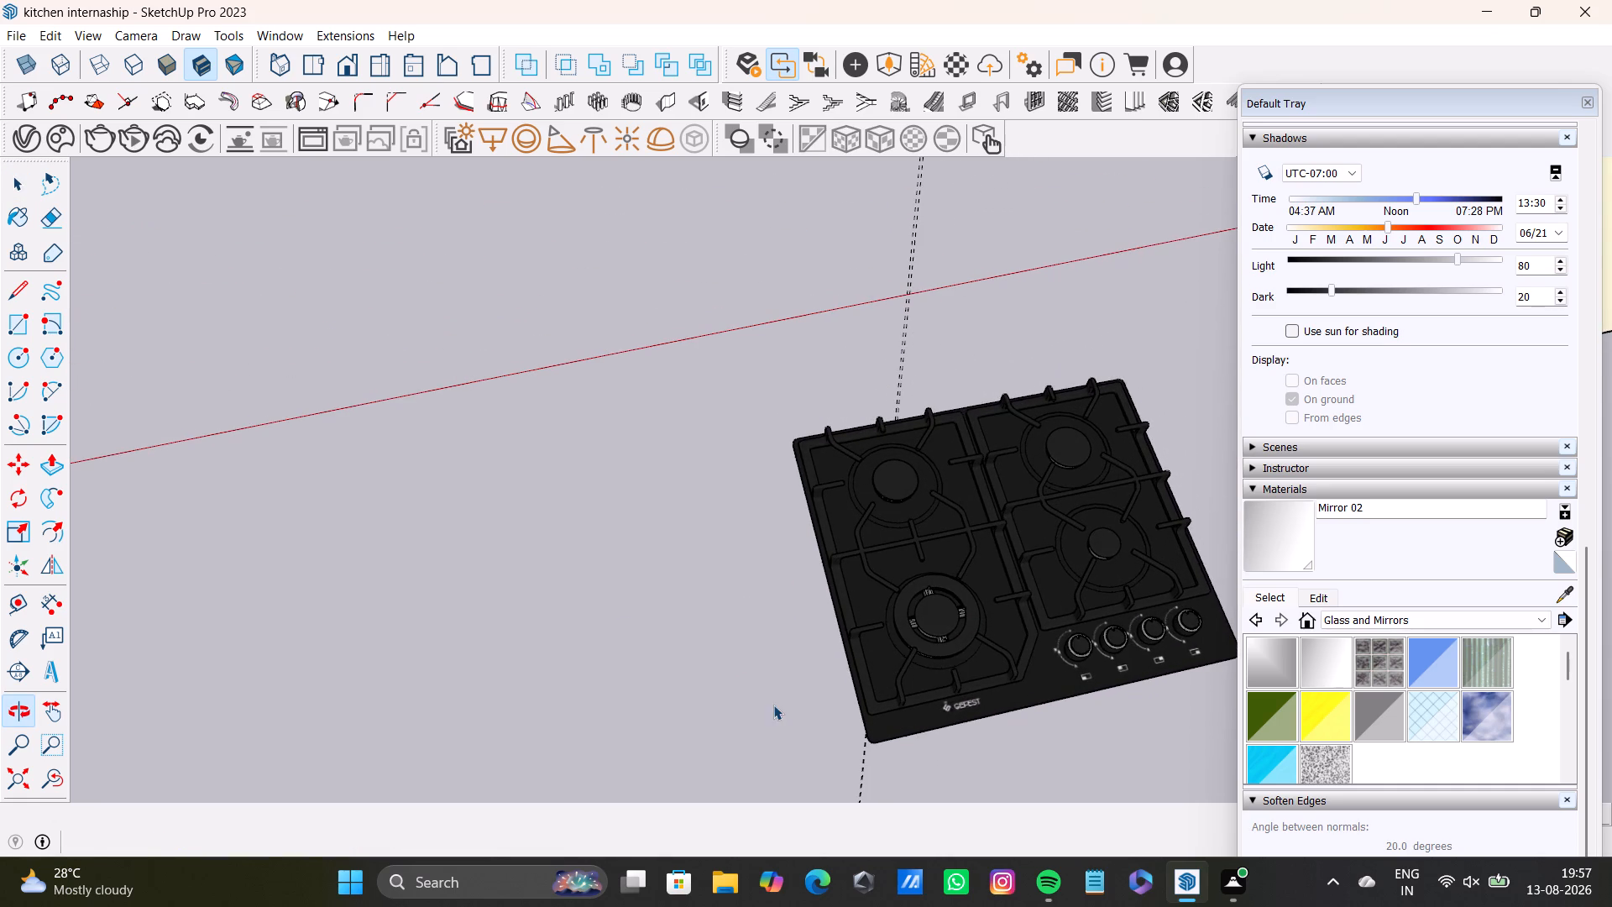
# Open the hob's nested groups down to its base plate, inspect the parts and leave the nested groups.
pyautogui.scroll(-13, 762, 669)
pyautogui.moveTo(763, 666); pyautogui.dragTo(739, 492, button='middle')
pyautogui.scroll(5, 762, 492)
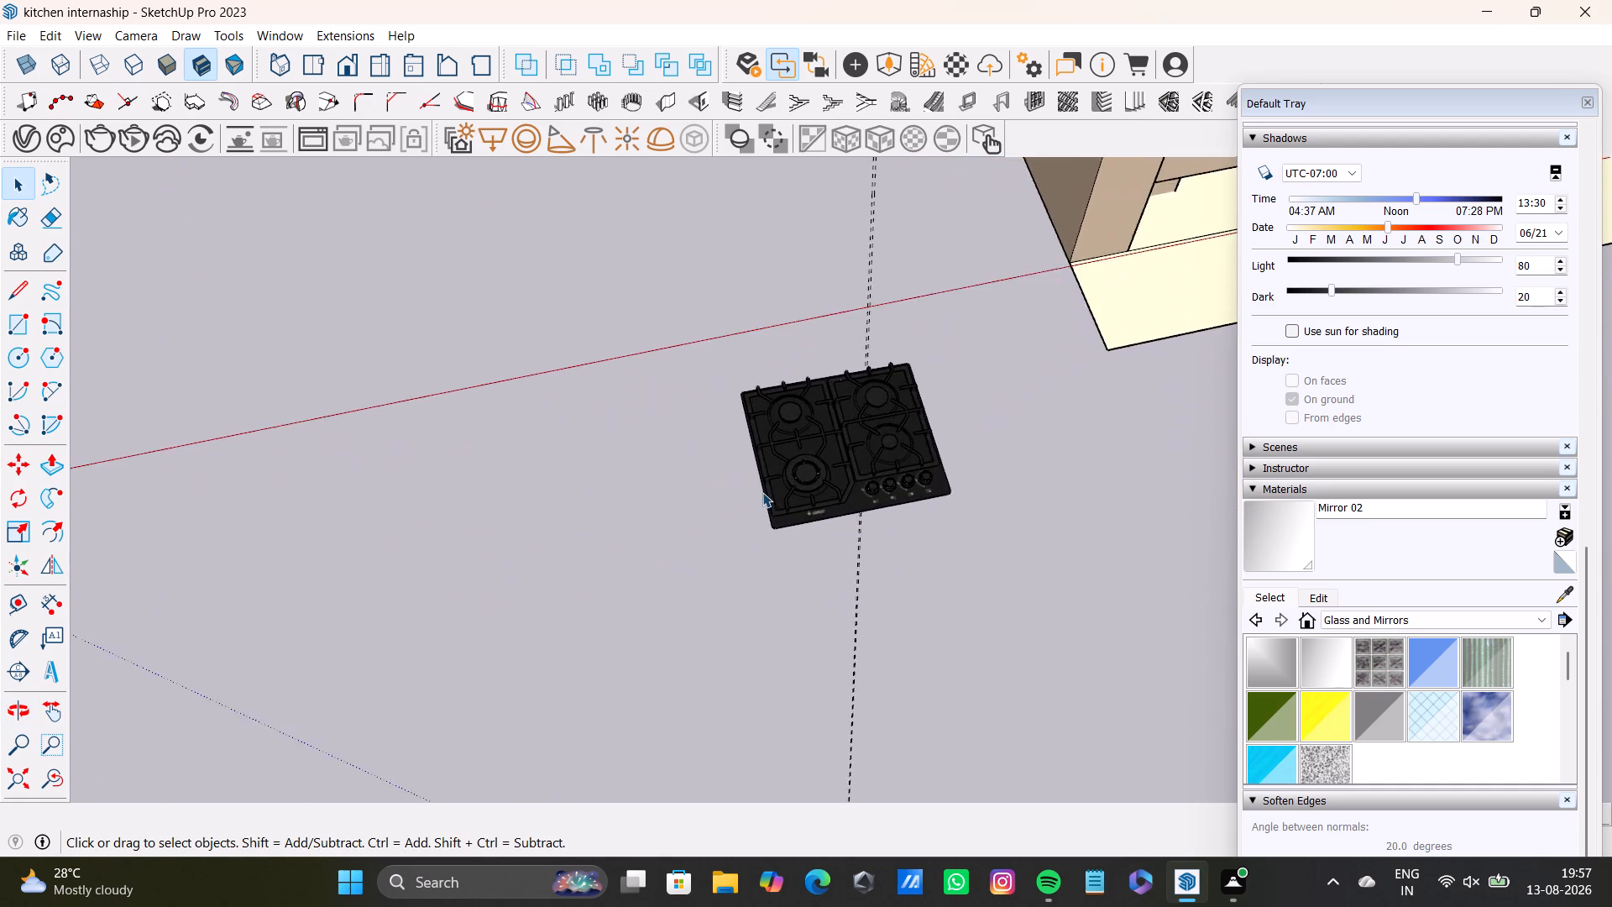
pyautogui.scroll(8, 762, 492)
pyautogui.tripleClick(956, 515)
pyautogui.tripleClick(956, 515)
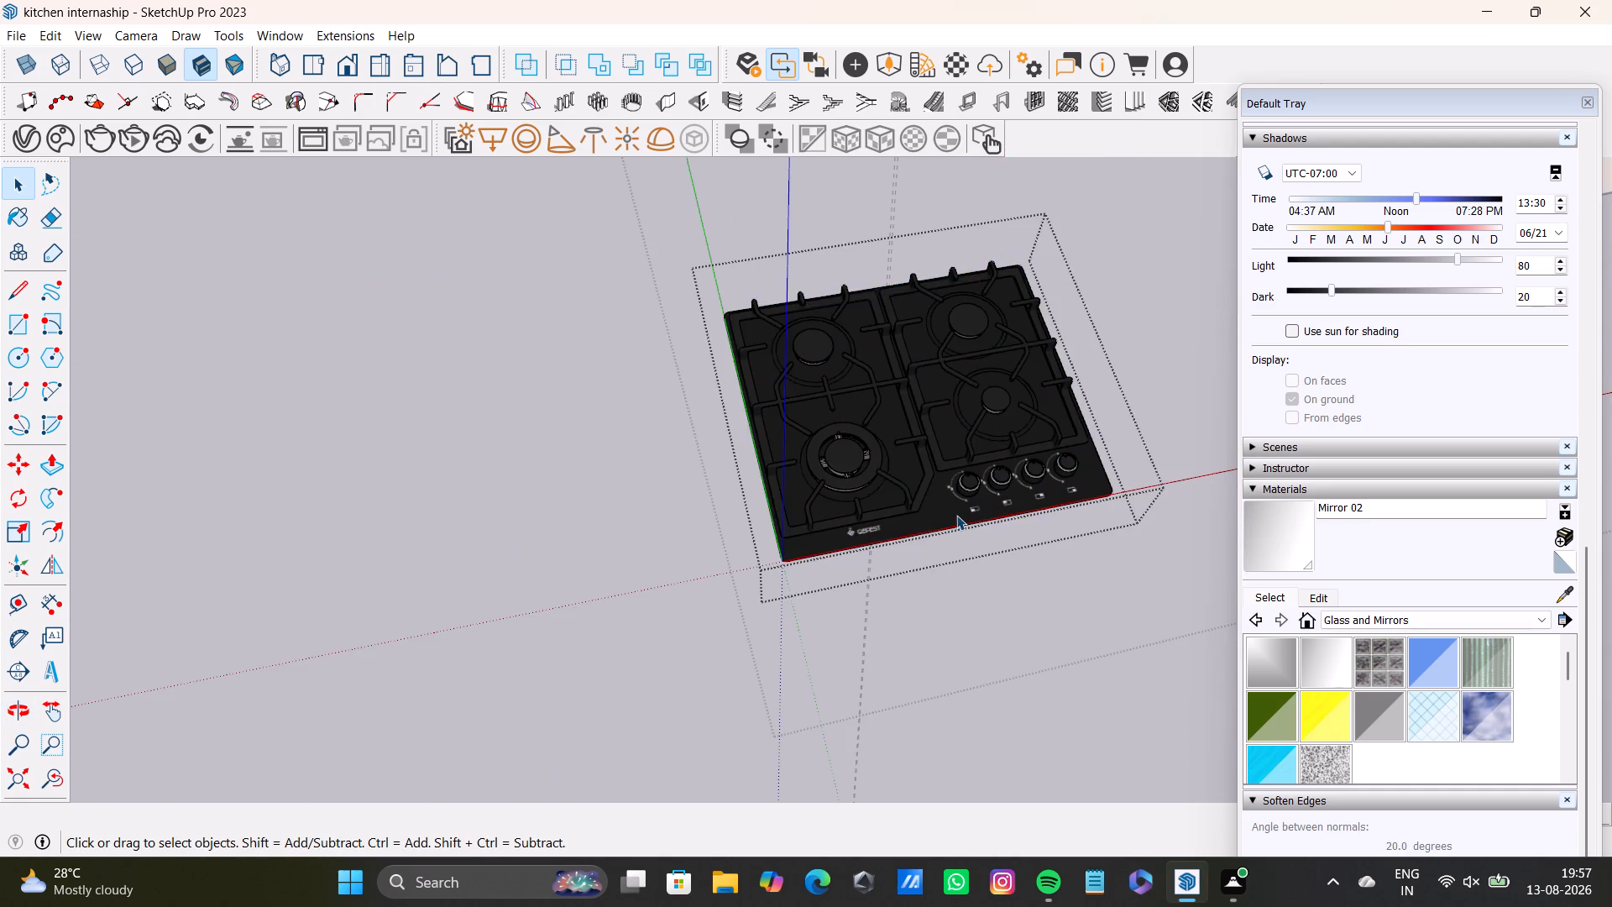
pyautogui.press('space')
pyautogui.doubleClick(1144, 424)
pyautogui.scroll(6, 999, 507)
pyautogui.doubleClick(903, 525)
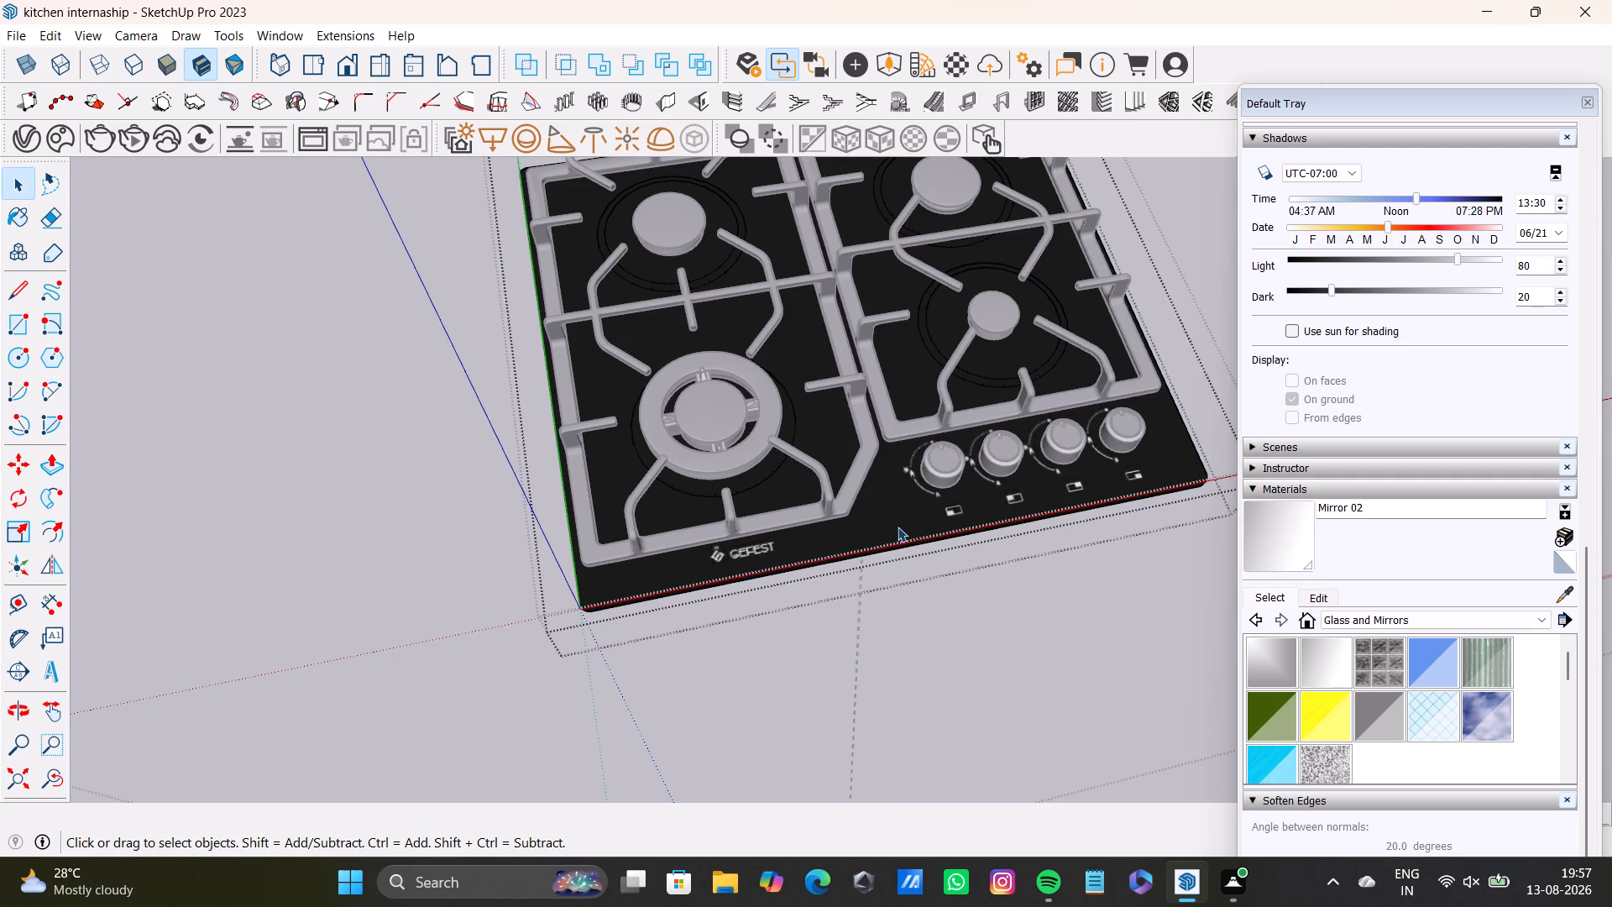
pyautogui.click(1206, 276)
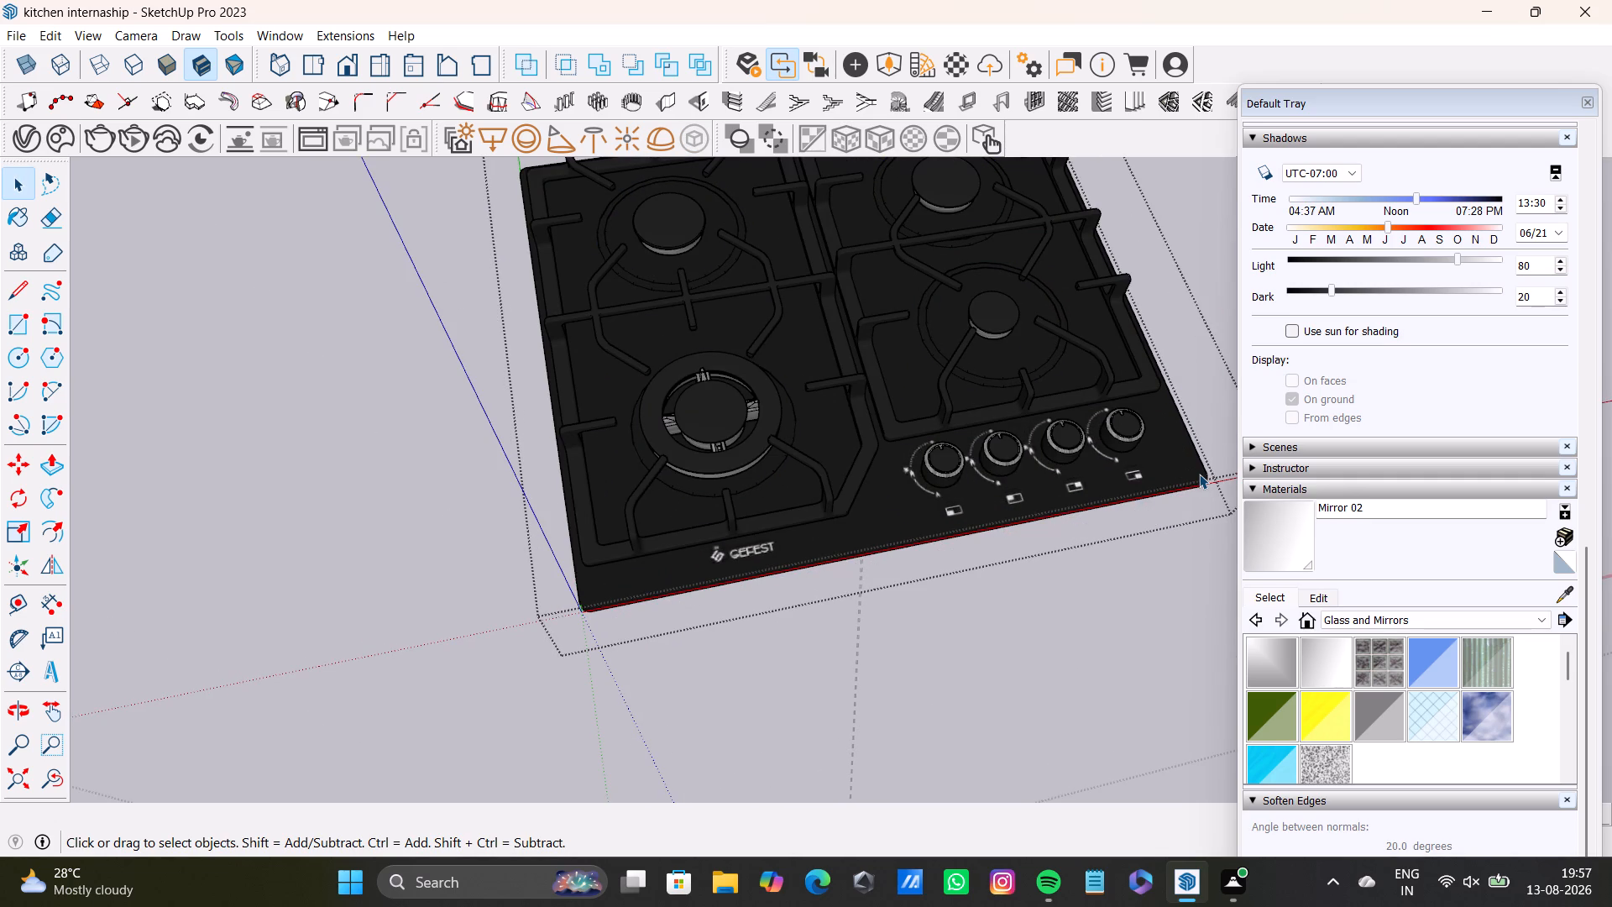
pyautogui.click(1199, 474)
pyautogui.click(1156, 637)
pyautogui.moveTo(1128, 600); pyautogui.dragTo(1016, 489, button='middle')
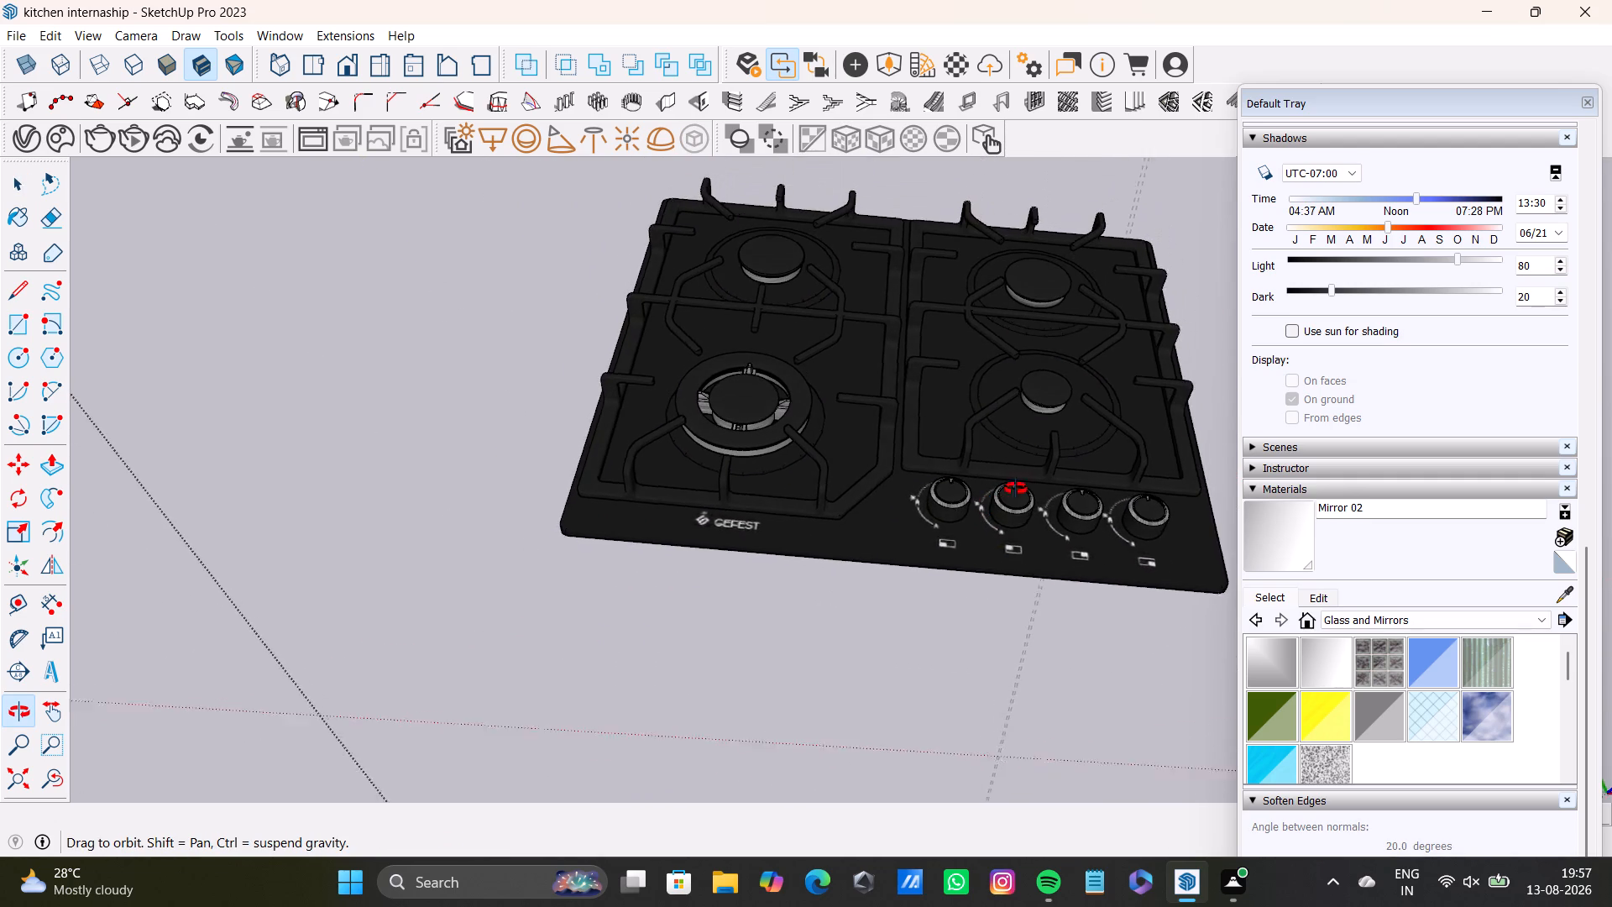
pyautogui.moveTo(1016, 489); pyautogui.dragTo(1052, 490, button='middle')
# Reopen the hob's nested group, select and inspect its base plate from several angles, and leave all the groups.
pyautogui.doubleClick(1207, 537)
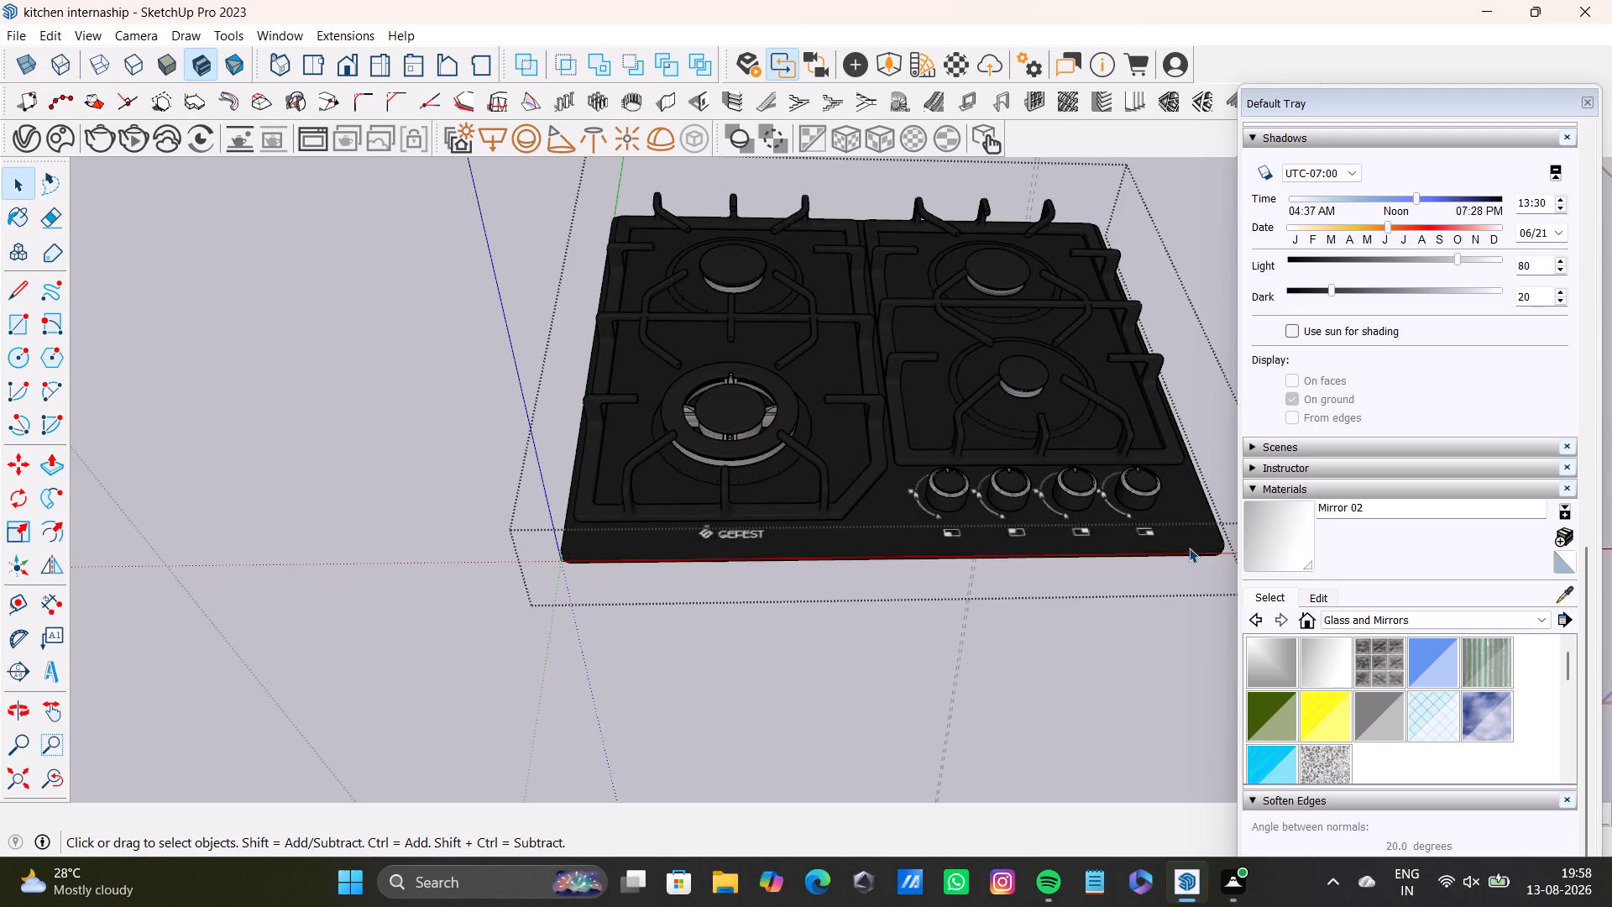
pyautogui.click(1192, 544)
pyautogui.moveTo(897, 606); pyautogui.dragTo(913, 718, button='middle')
pyautogui.click(914, 522)
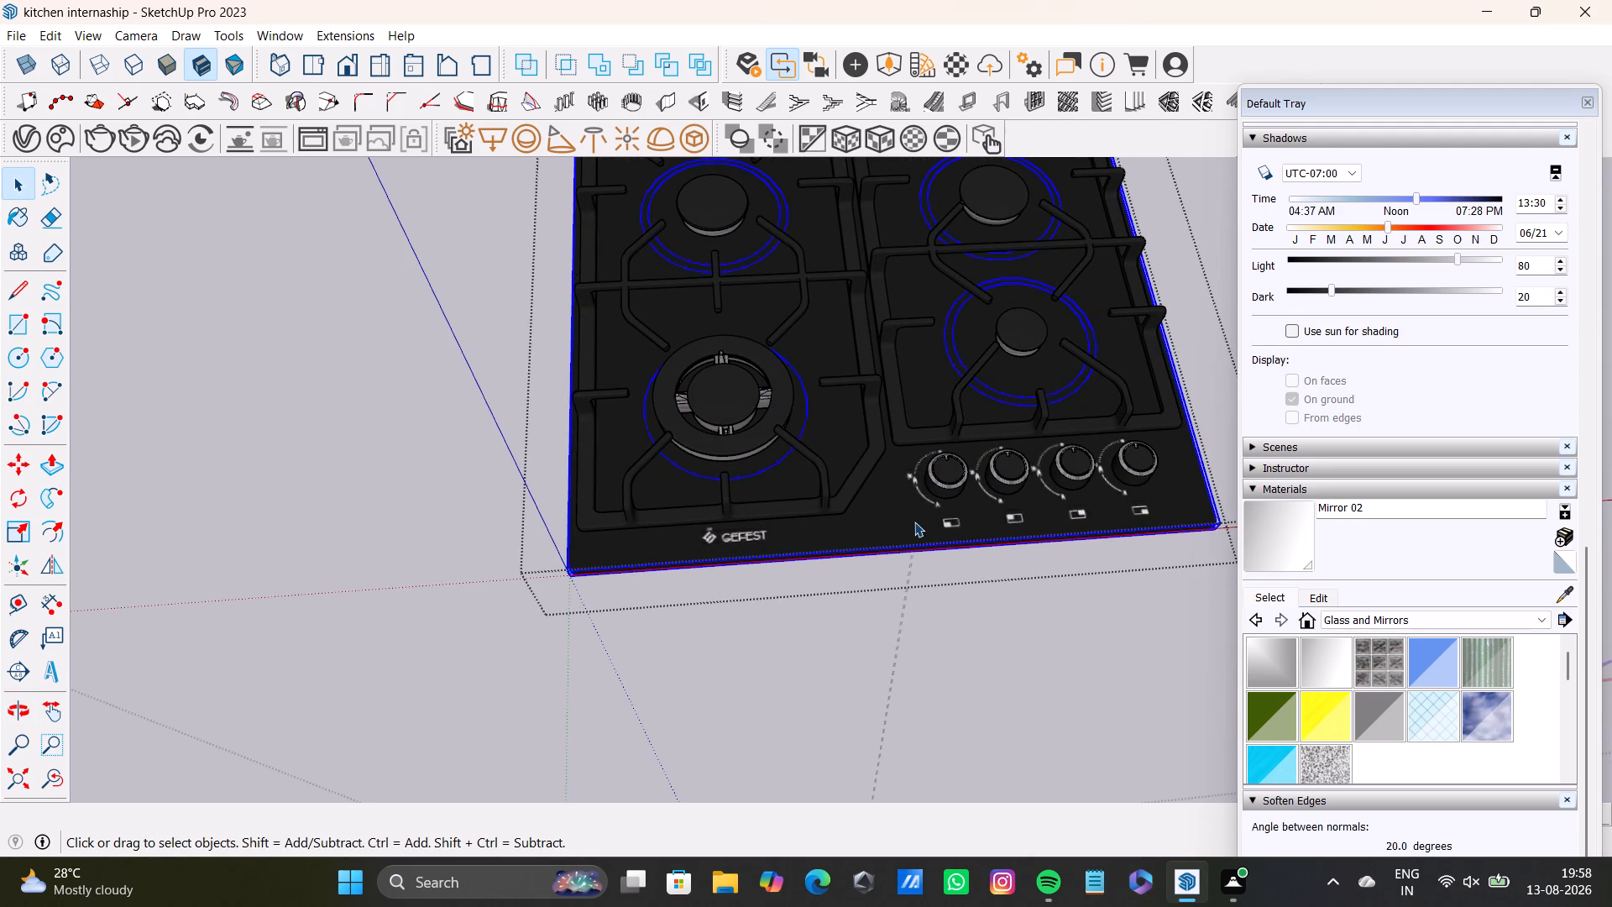
pyautogui.click(914, 522)
pyautogui.moveTo(905, 544); pyautogui.dragTo(988, 358, button='middle')
pyautogui.click(1204, 333)
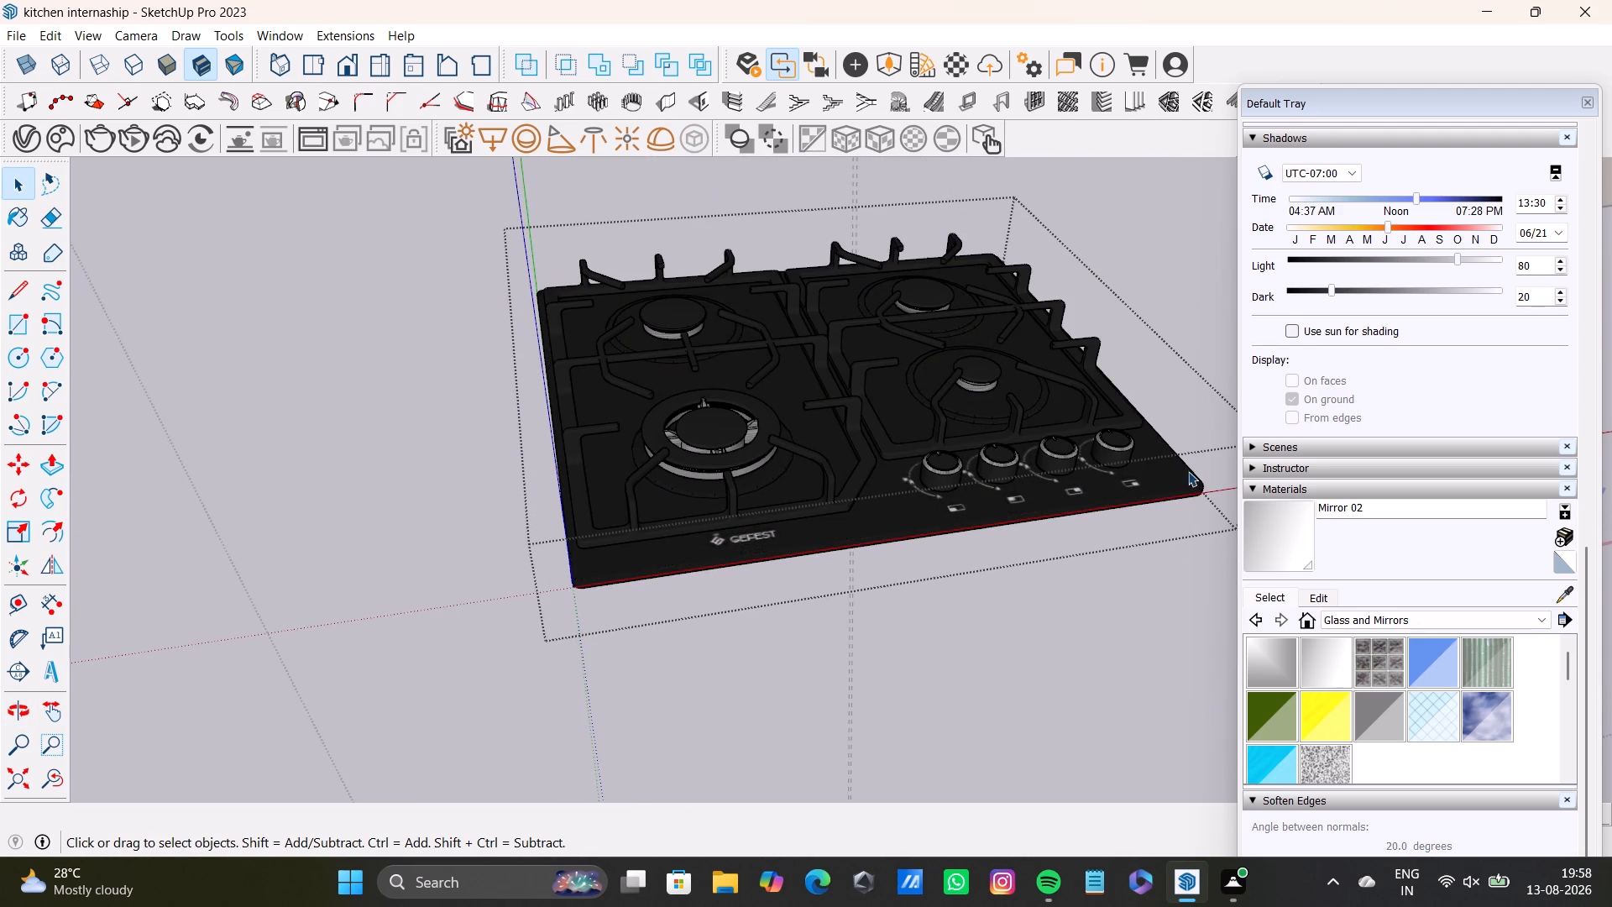
pyautogui.click(1185, 482)
pyautogui.scroll(6, 872, 556)
pyautogui.tripleClick(867, 478)
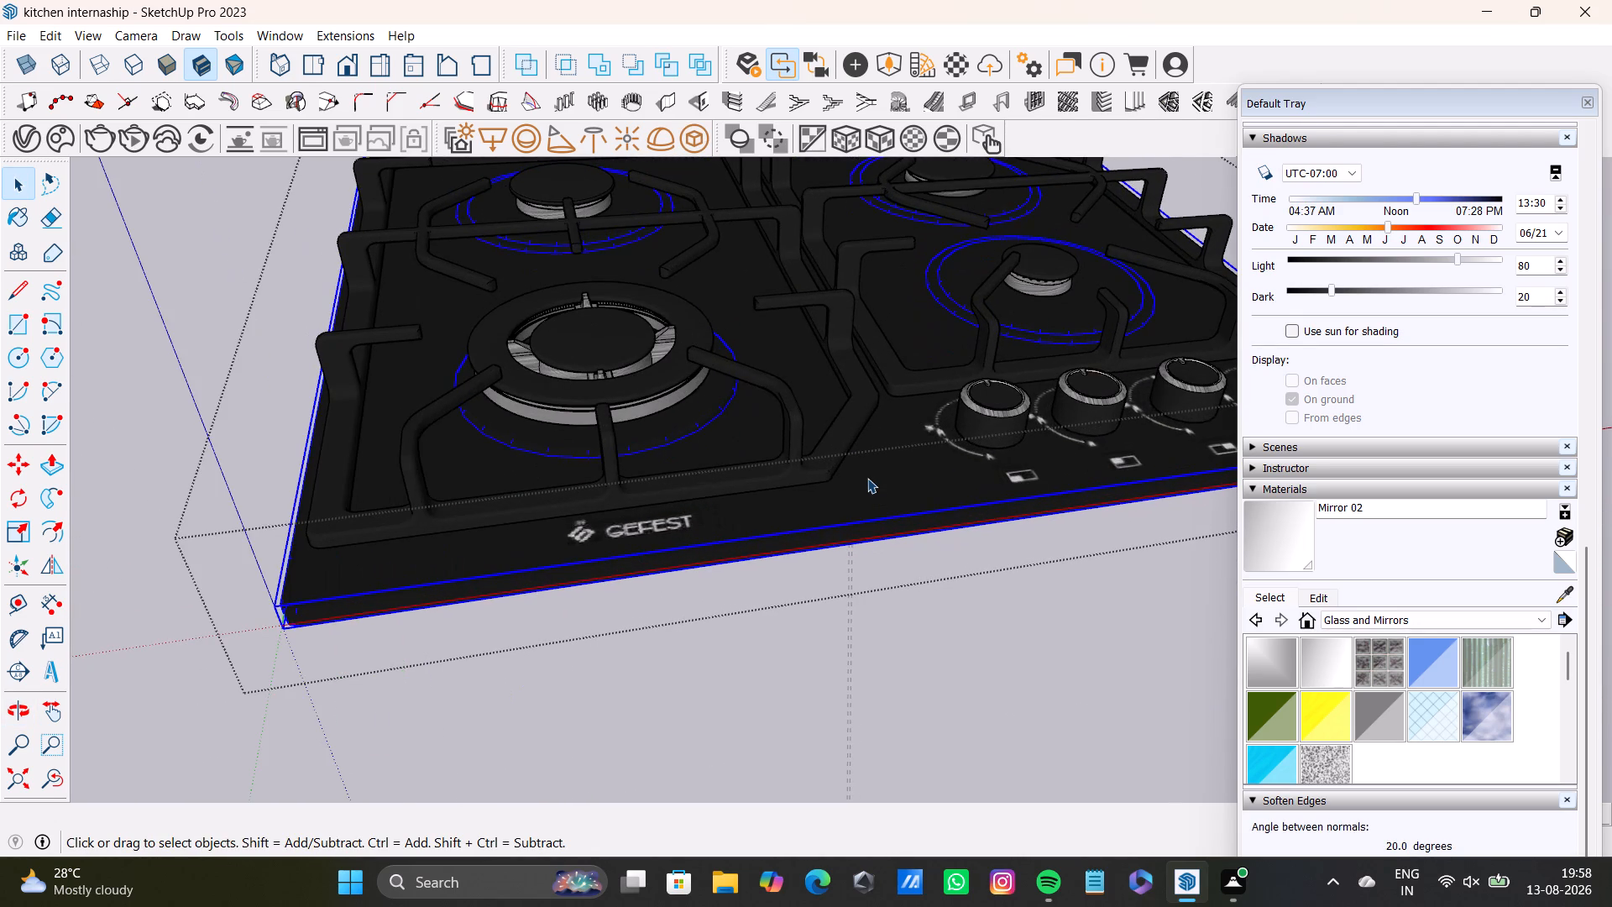
pyautogui.moveTo(815, 519); pyautogui.dragTo(817, 647, button='middle')
pyautogui.click(163, 243)
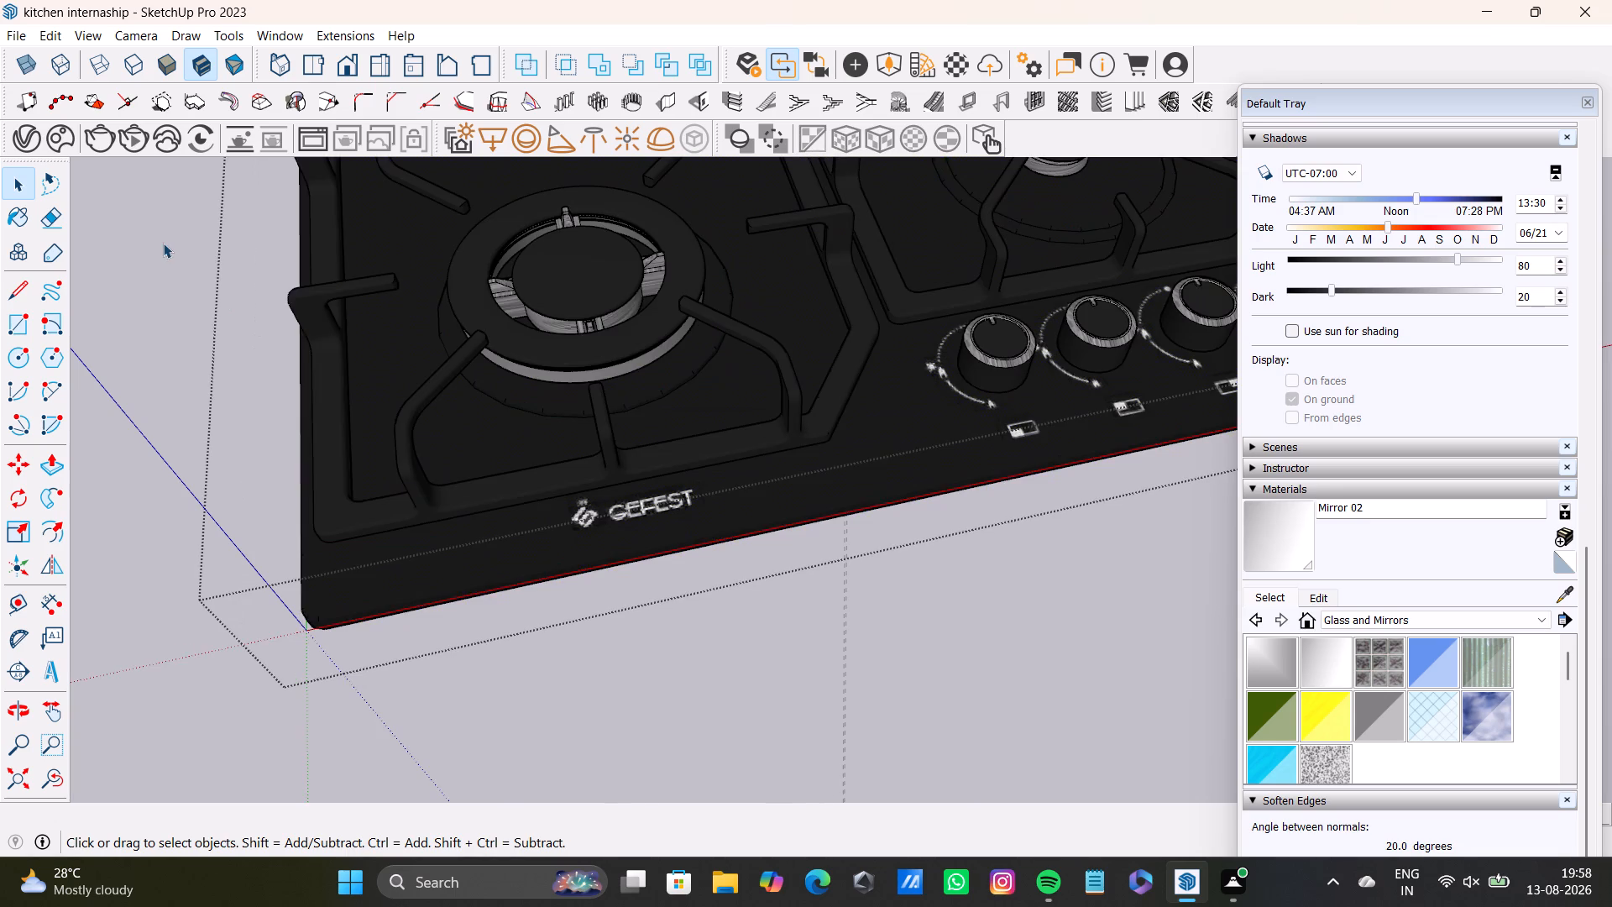
pyautogui.scroll(-12, 670, 600)
pyautogui.moveTo(376, 271); pyautogui.dragTo(422, 275)
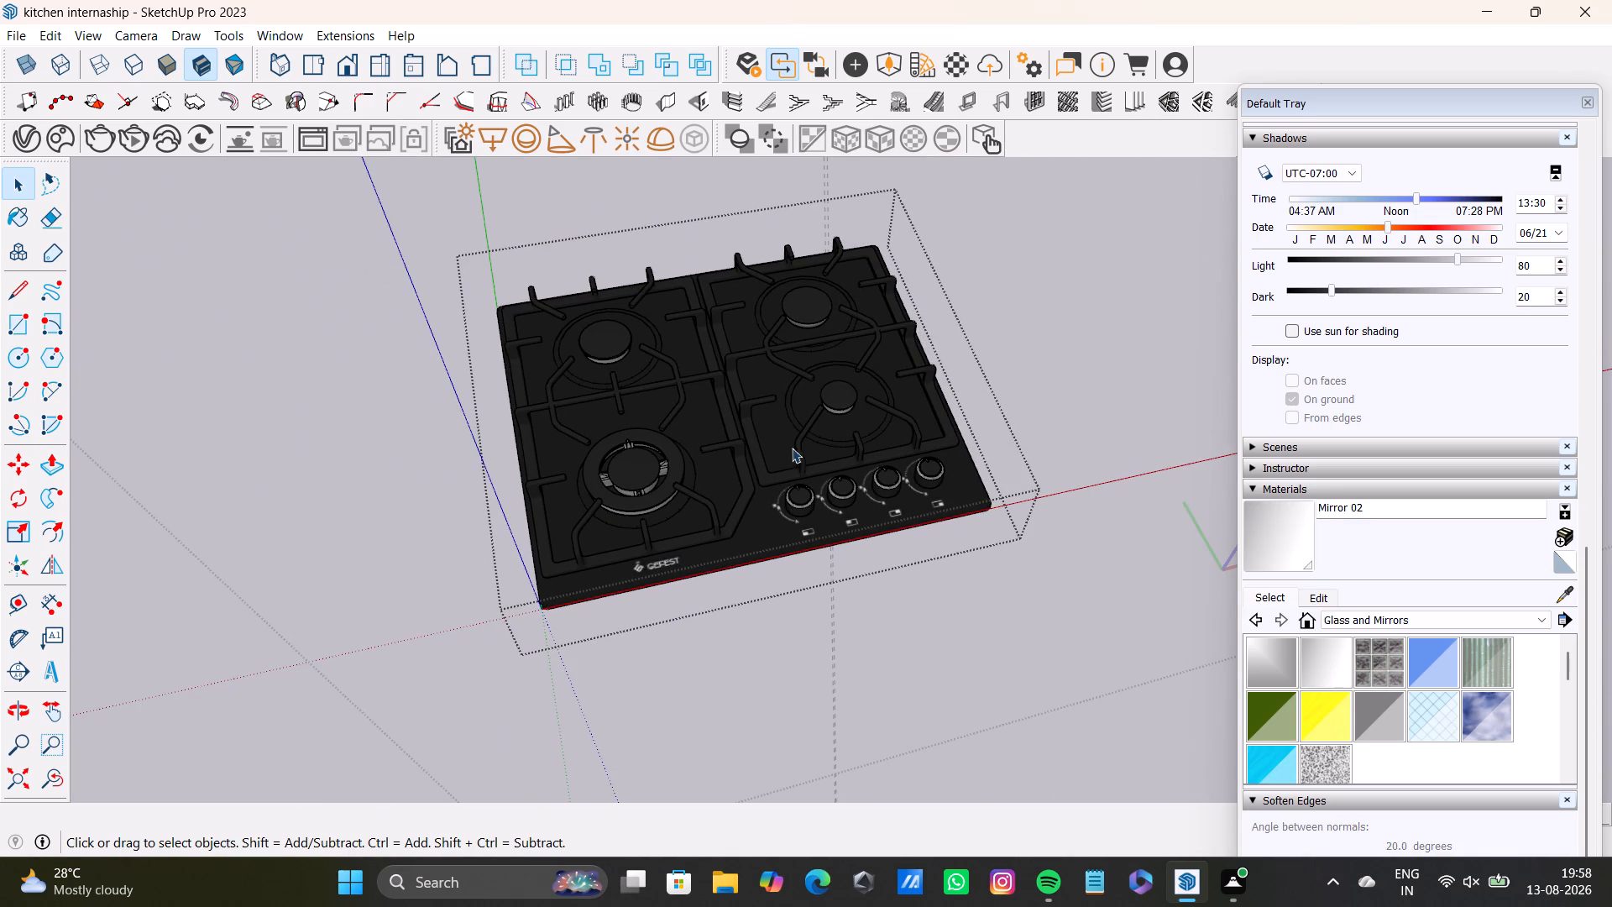
pyautogui.click(396, 247)
pyautogui.click(369, 230)
pyautogui.click(423, 280)
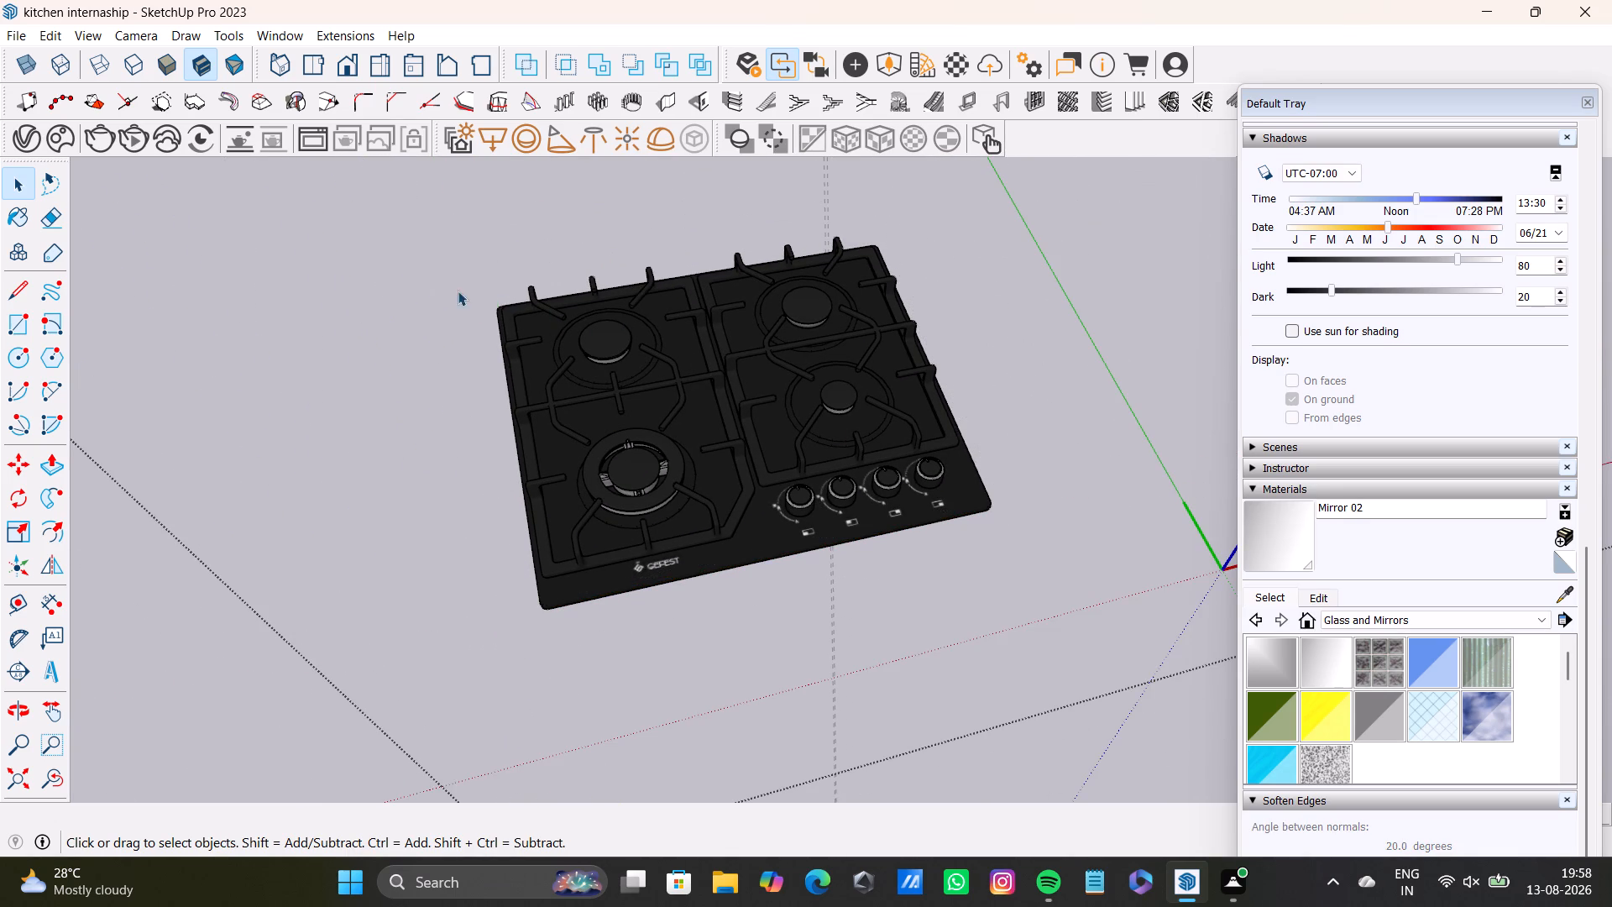
pyautogui.scroll(-18, 974, 588)
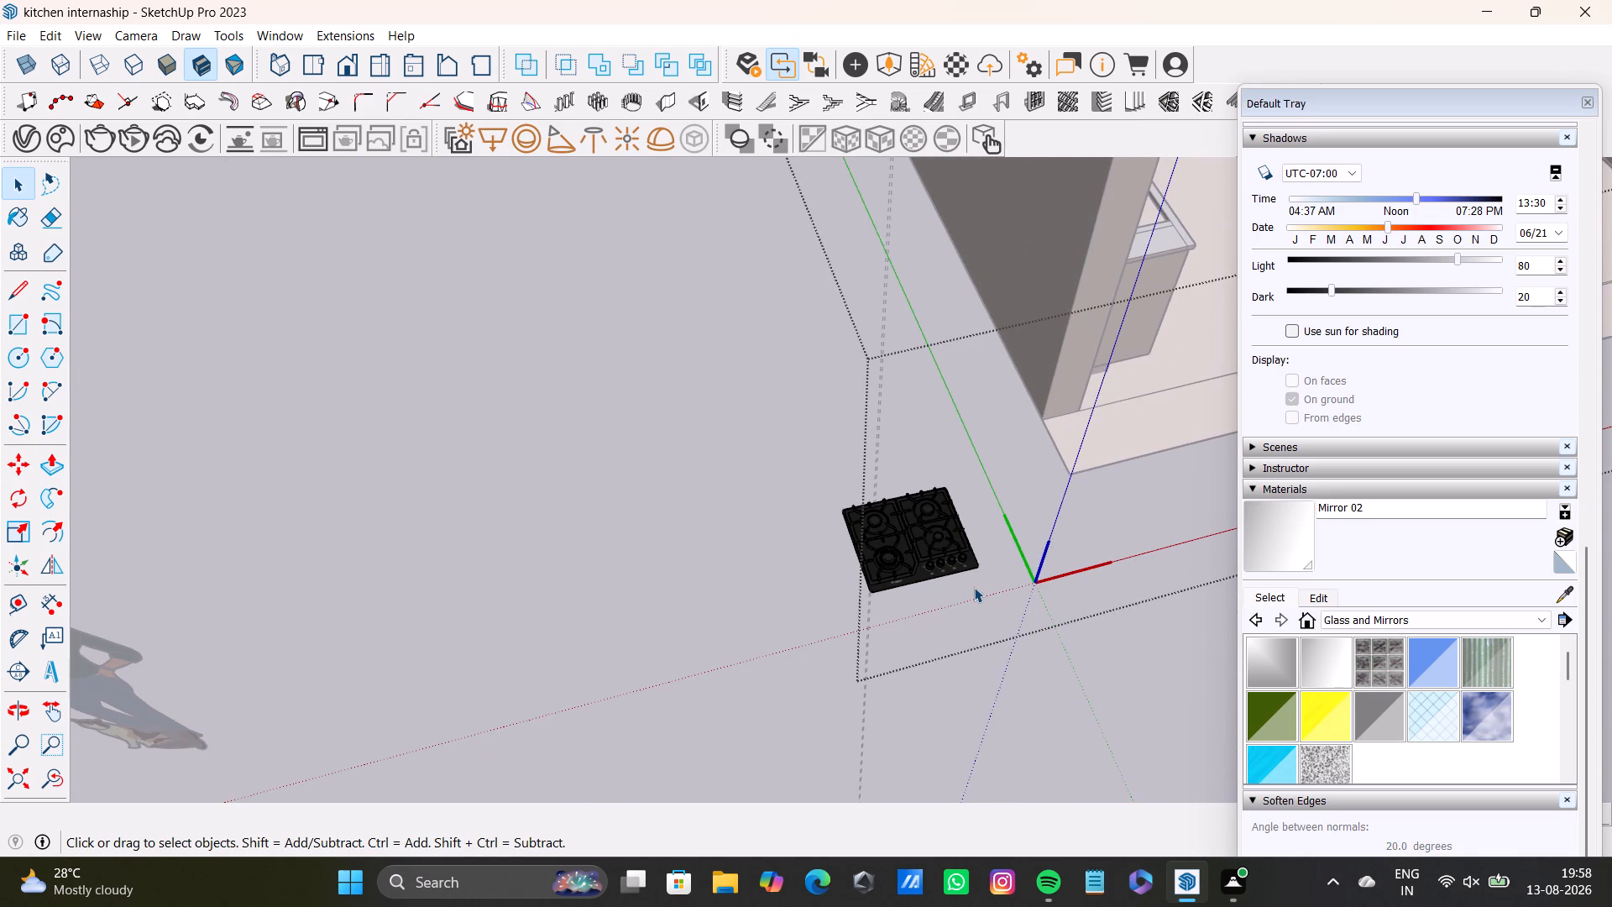
pyautogui.press('space')
pyautogui.press('space')
pyautogui.press('space')
pyautogui.press('BackSpace')
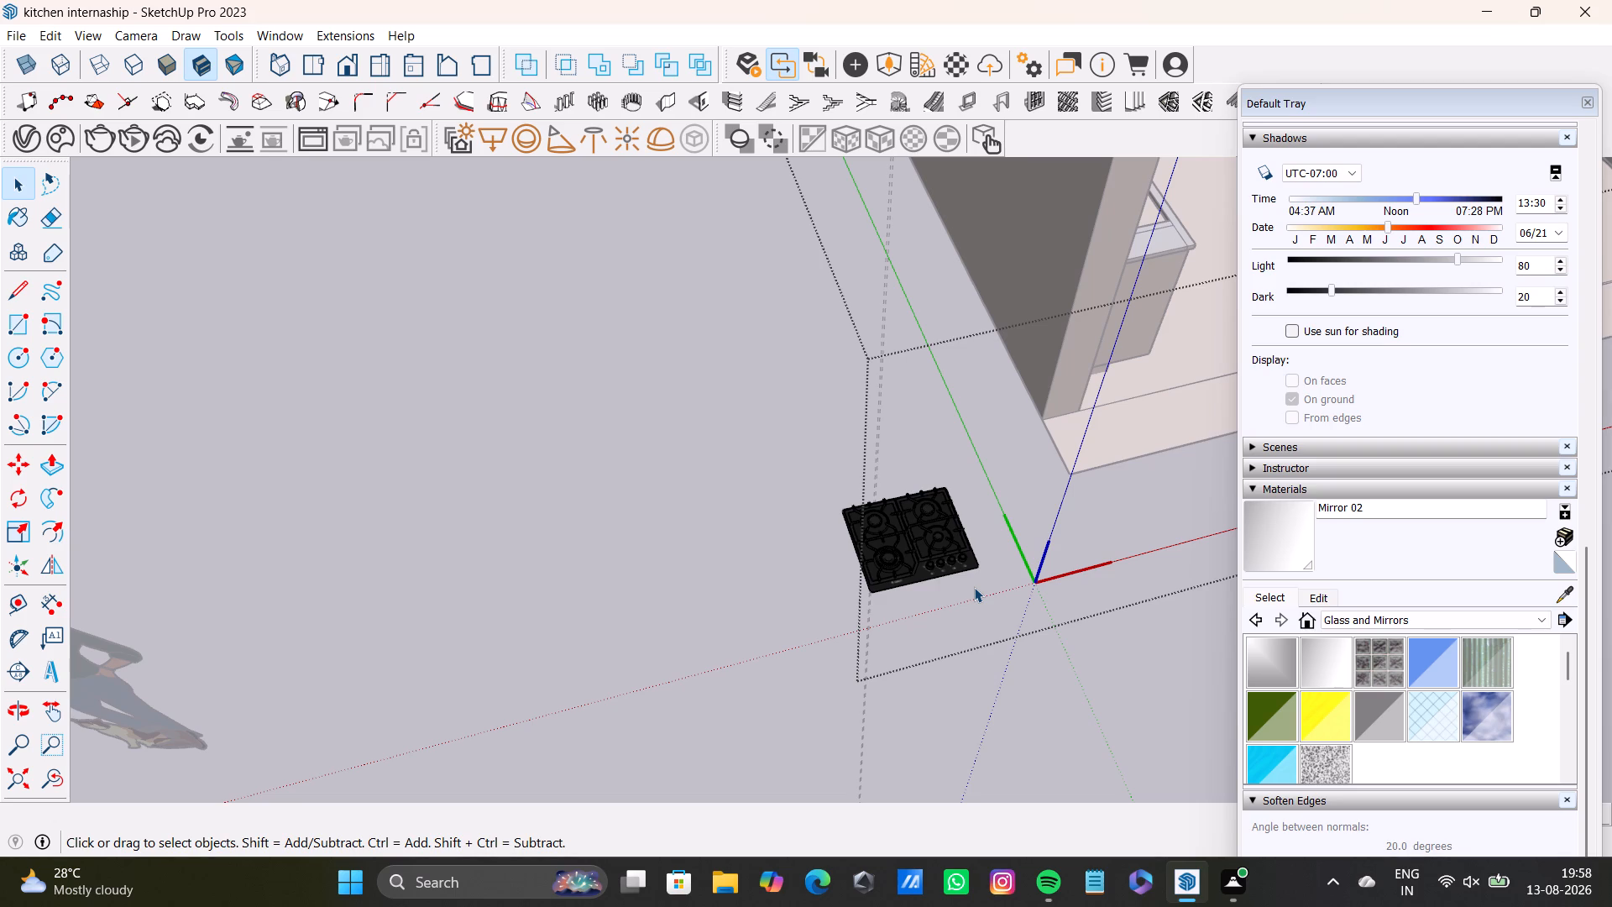
pyautogui.tripleClick(974, 587)
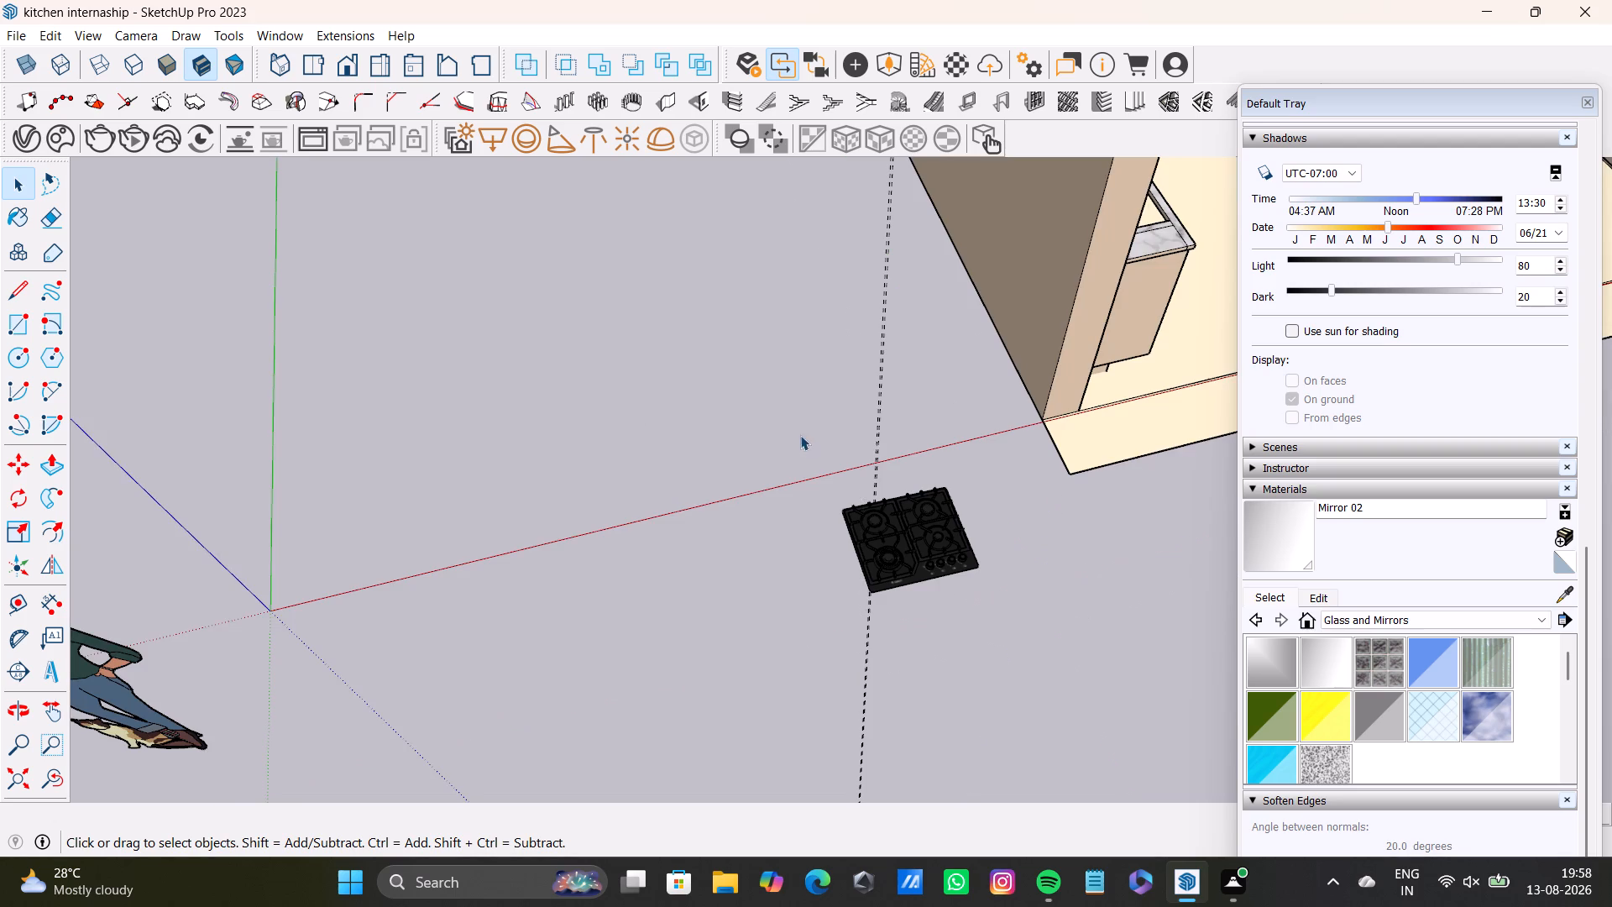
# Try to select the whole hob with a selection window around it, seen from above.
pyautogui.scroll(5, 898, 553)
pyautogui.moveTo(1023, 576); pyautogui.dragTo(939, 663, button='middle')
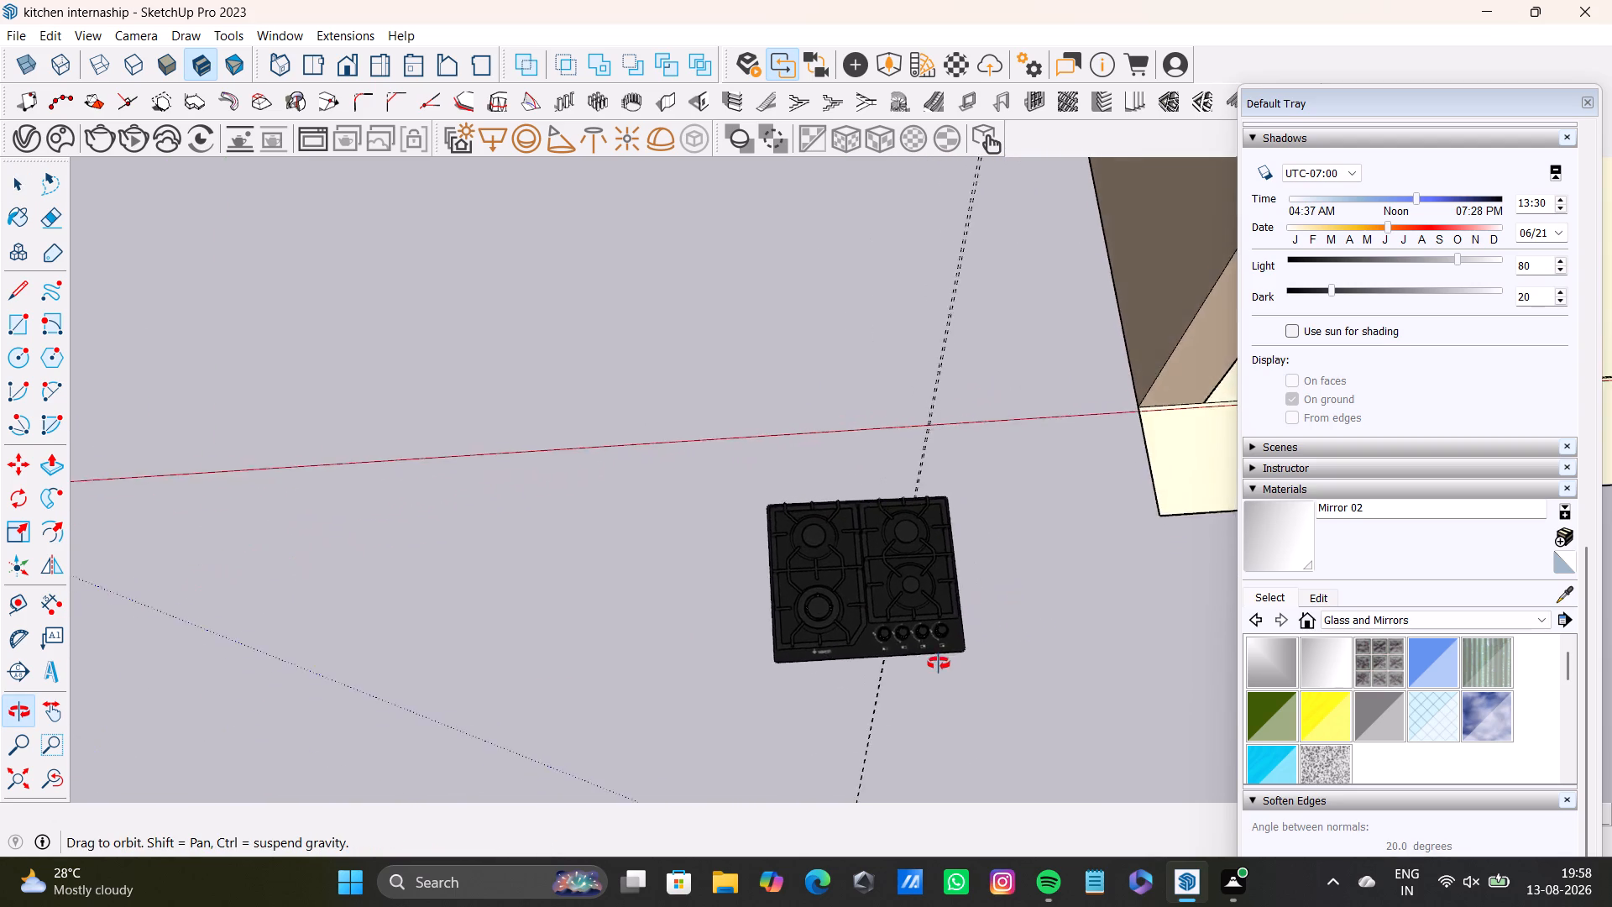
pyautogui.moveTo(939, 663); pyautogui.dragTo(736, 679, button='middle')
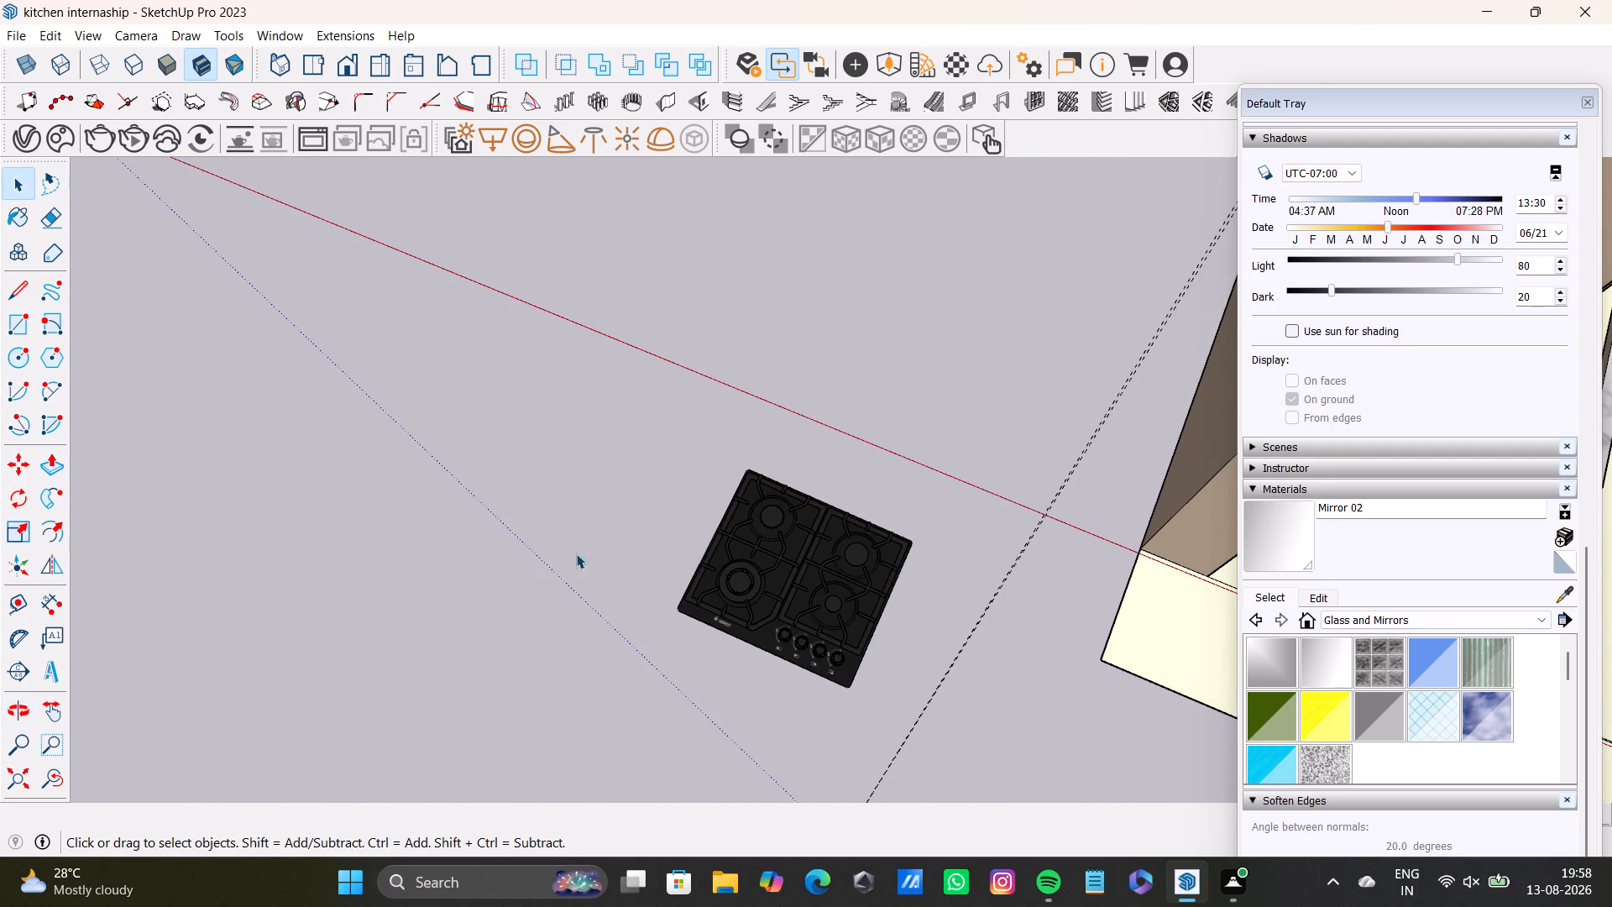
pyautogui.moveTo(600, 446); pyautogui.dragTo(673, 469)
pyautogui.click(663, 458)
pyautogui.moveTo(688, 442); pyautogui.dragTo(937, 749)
# Examine the hob at a low angle and from above, including its position relative to the red axis and the kitchen.
pyautogui.scroll(6, 833, 714)
pyautogui.moveTo(831, 677); pyautogui.dragTo(875, 404, button='middle')
pyautogui.moveTo(827, 570); pyautogui.dragTo(883, 431, button='middle')
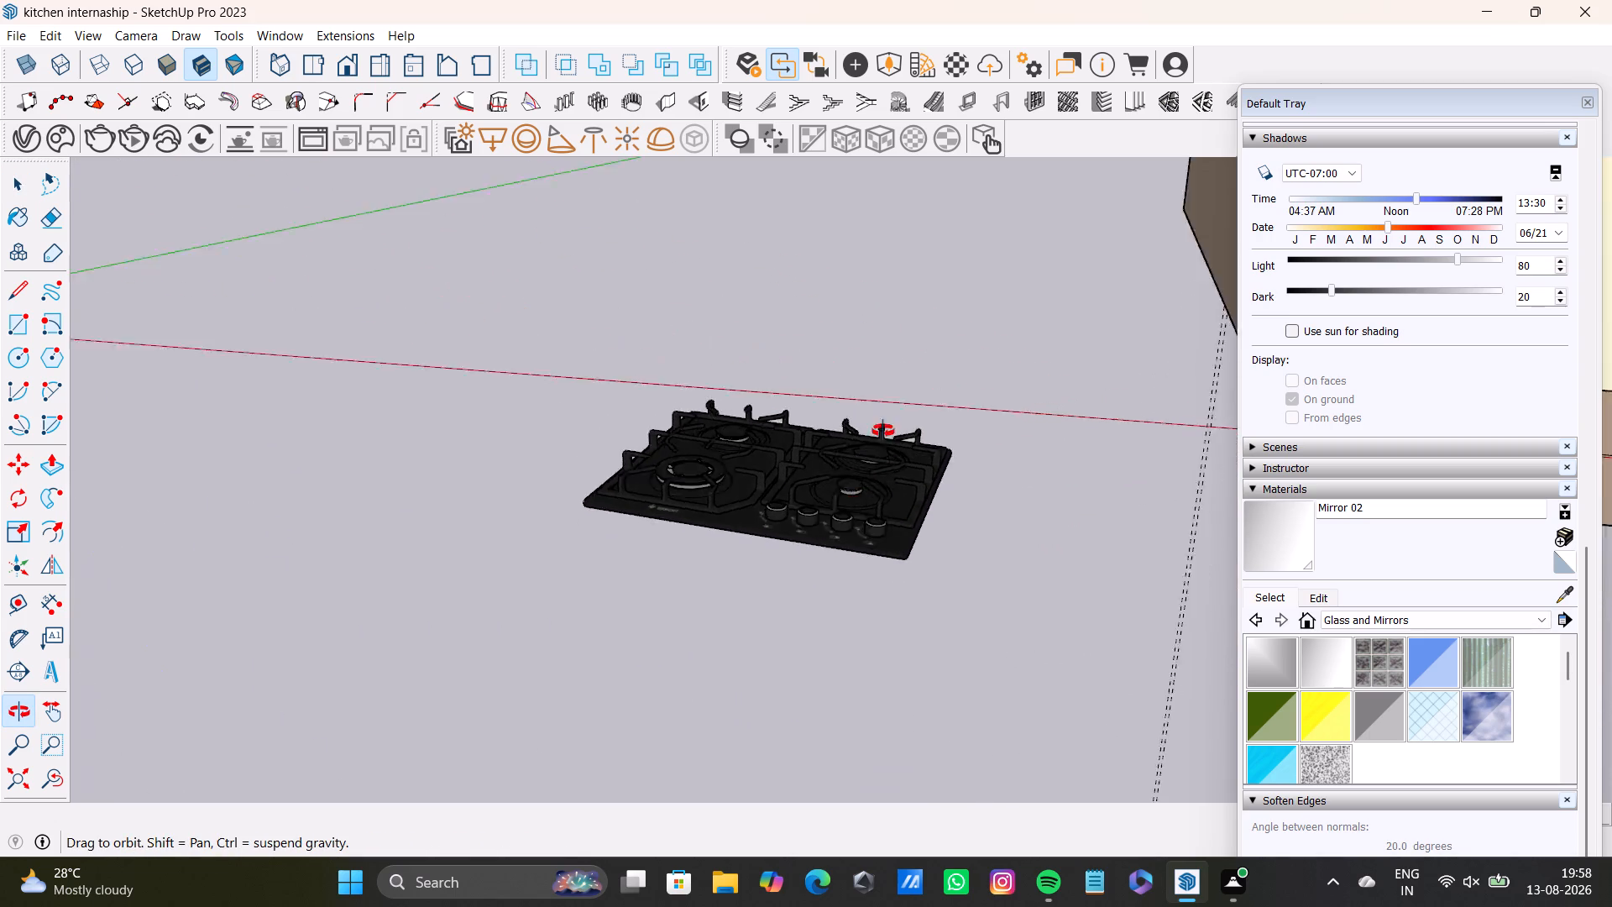
pyautogui.moveTo(883, 431); pyautogui.dragTo(917, 317, button='middle')
pyautogui.moveTo(903, 386); pyautogui.dragTo(898, 443, button='middle')
pyautogui.scroll(-2, 830, 629)
pyautogui.moveTo(830, 629); pyautogui.dragTo(839, 609, button='middle')
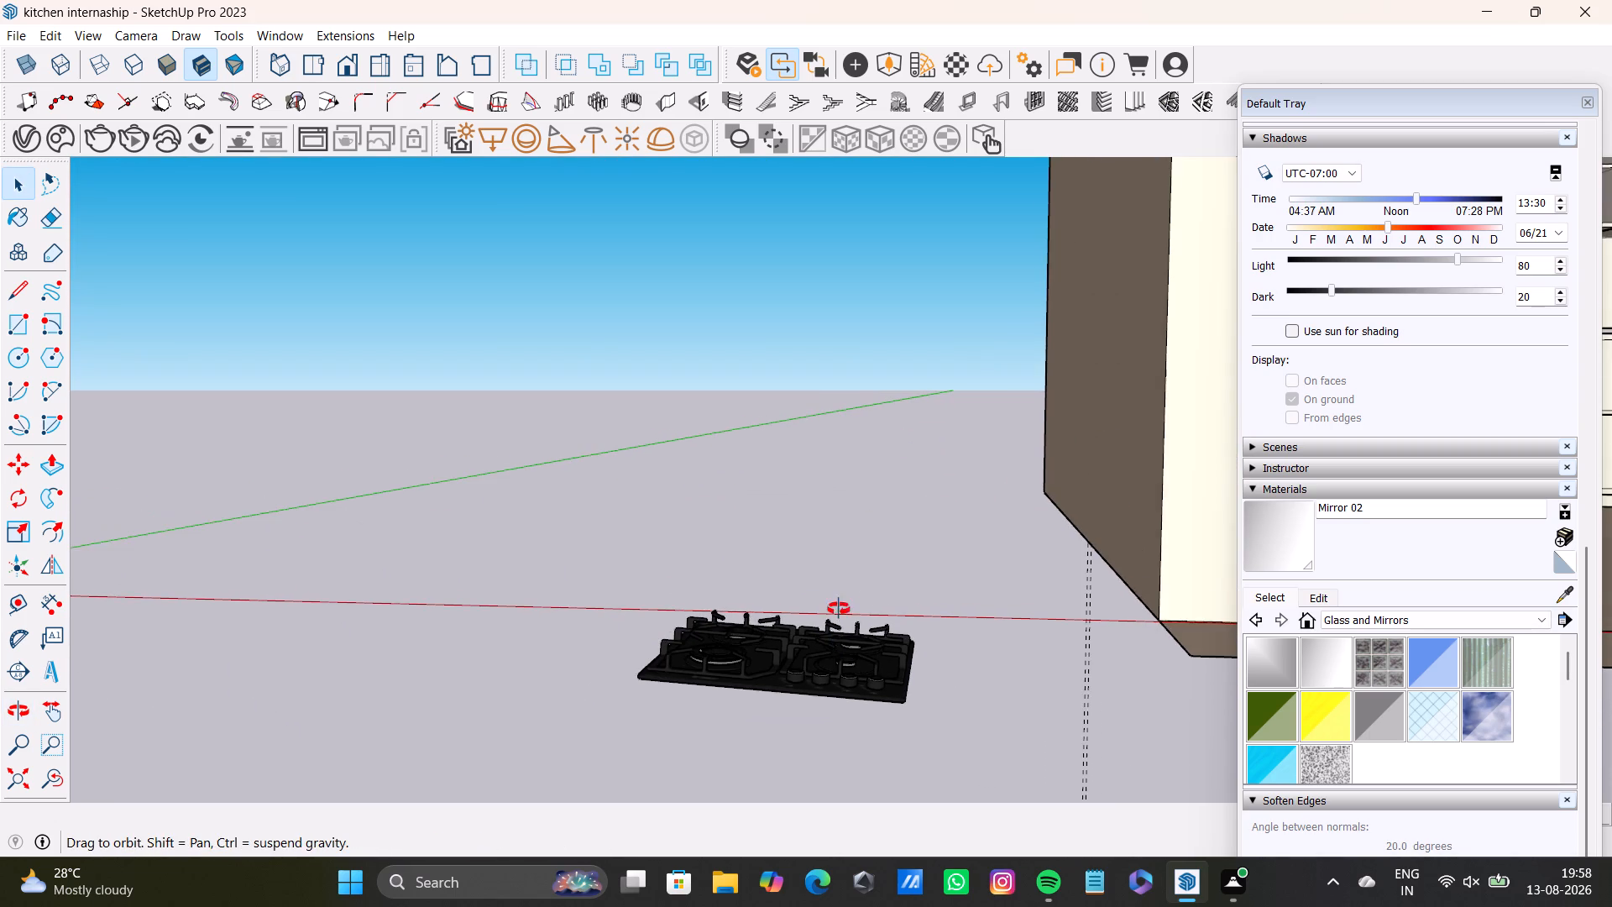
pyautogui.moveTo(839, 609); pyautogui.dragTo(876, 485, button='middle')
pyautogui.moveTo(773, 506); pyautogui.dragTo(788, 621, button='middle')
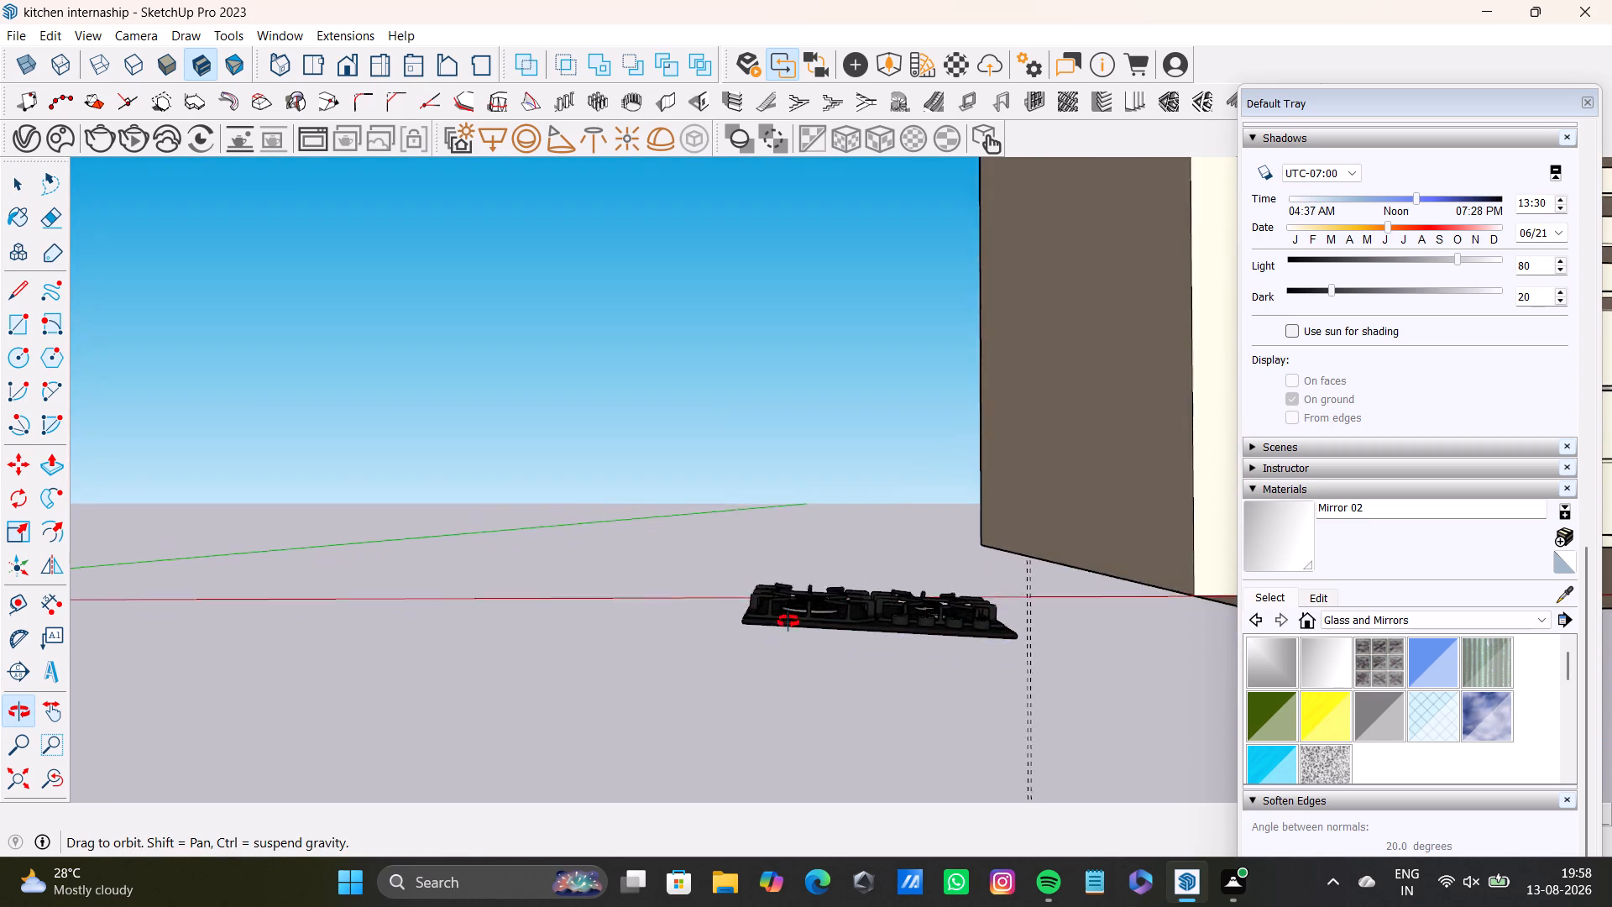
pyautogui.moveTo(788, 621); pyautogui.dragTo(792, 649, button='middle')
pyautogui.scroll(-3, 790, 685)
pyautogui.moveTo(790, 688); pyautogui.dragTo(723, 638, button='middle')
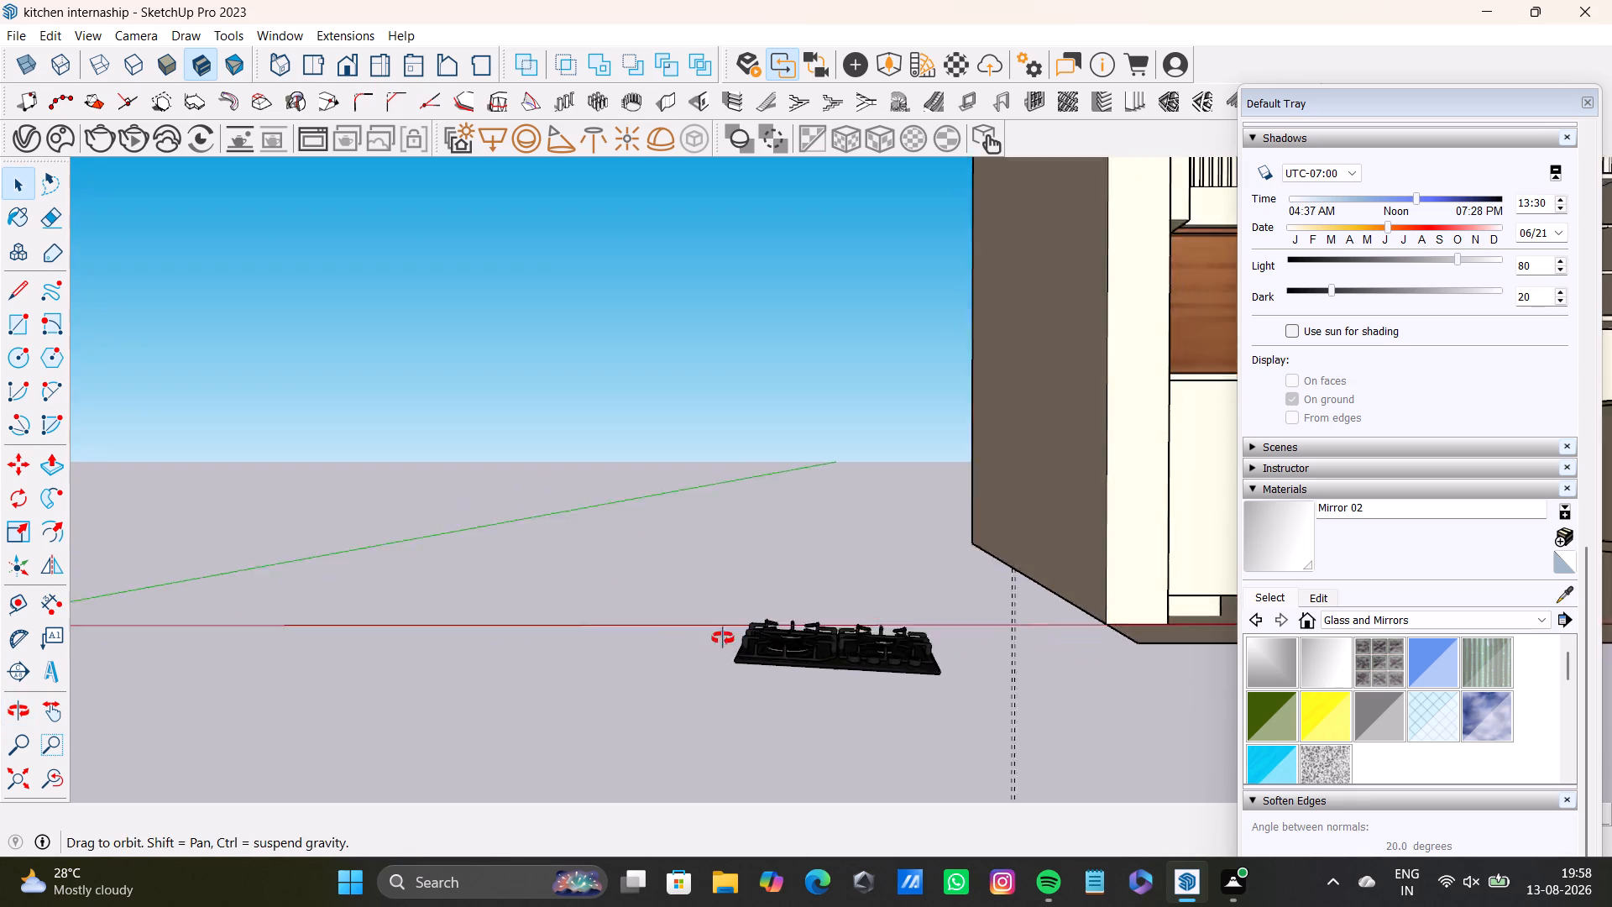
pyautogui.moveTo(723, 638); pyautogui.dragTo(714, 640, button='middle')
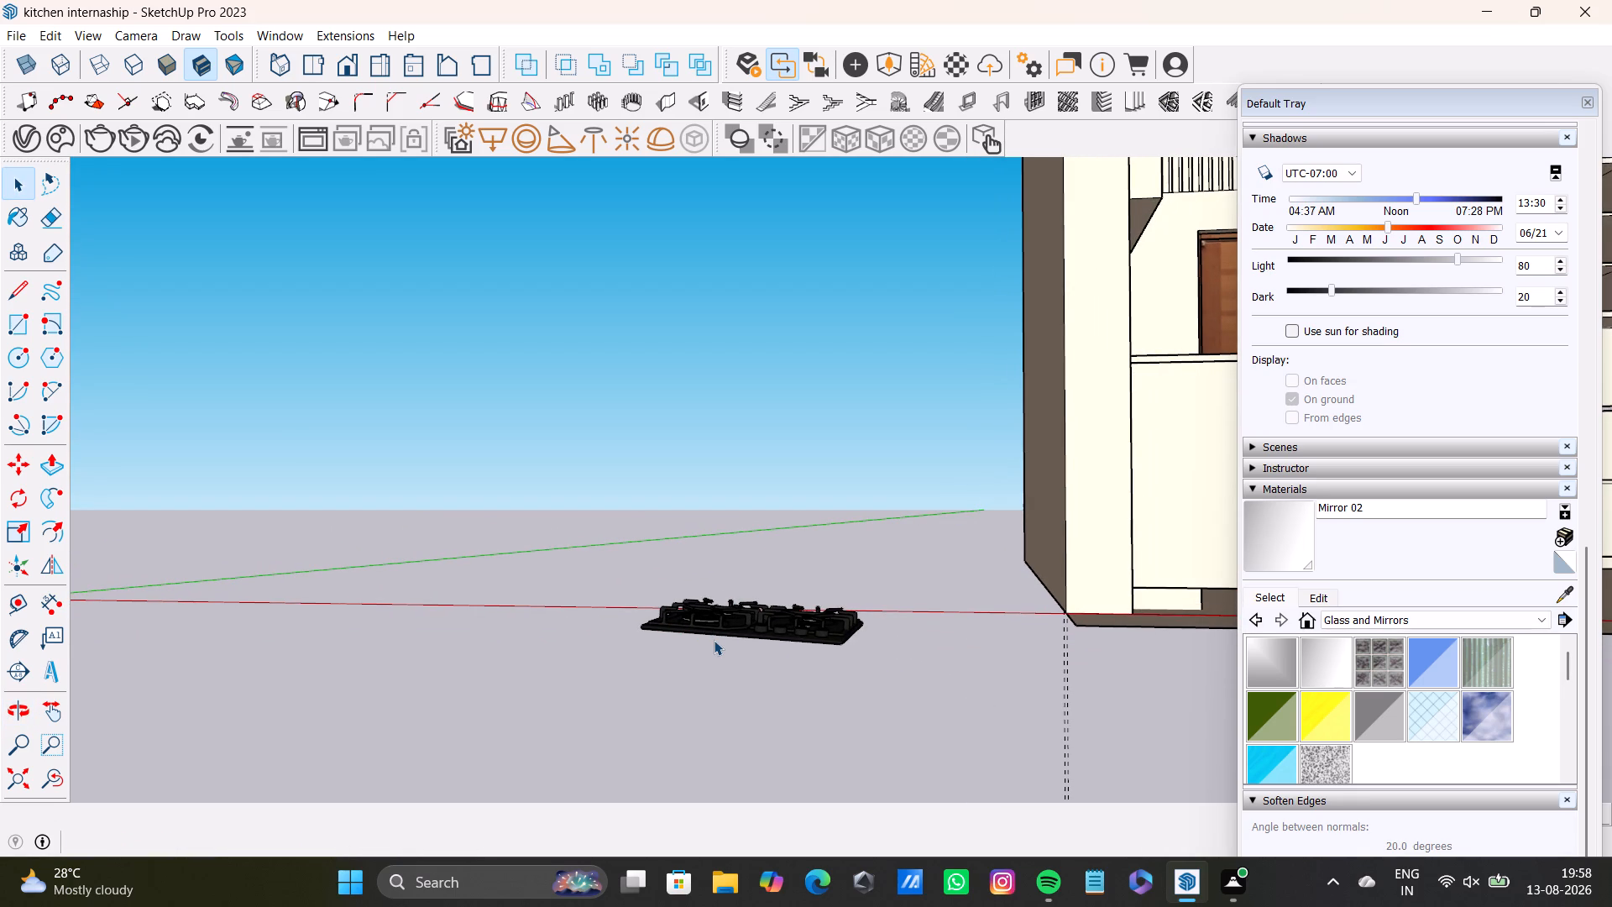
pyautogui.moveTo(714, 640); pyautogui.dragTo(728, 786, button='middle')
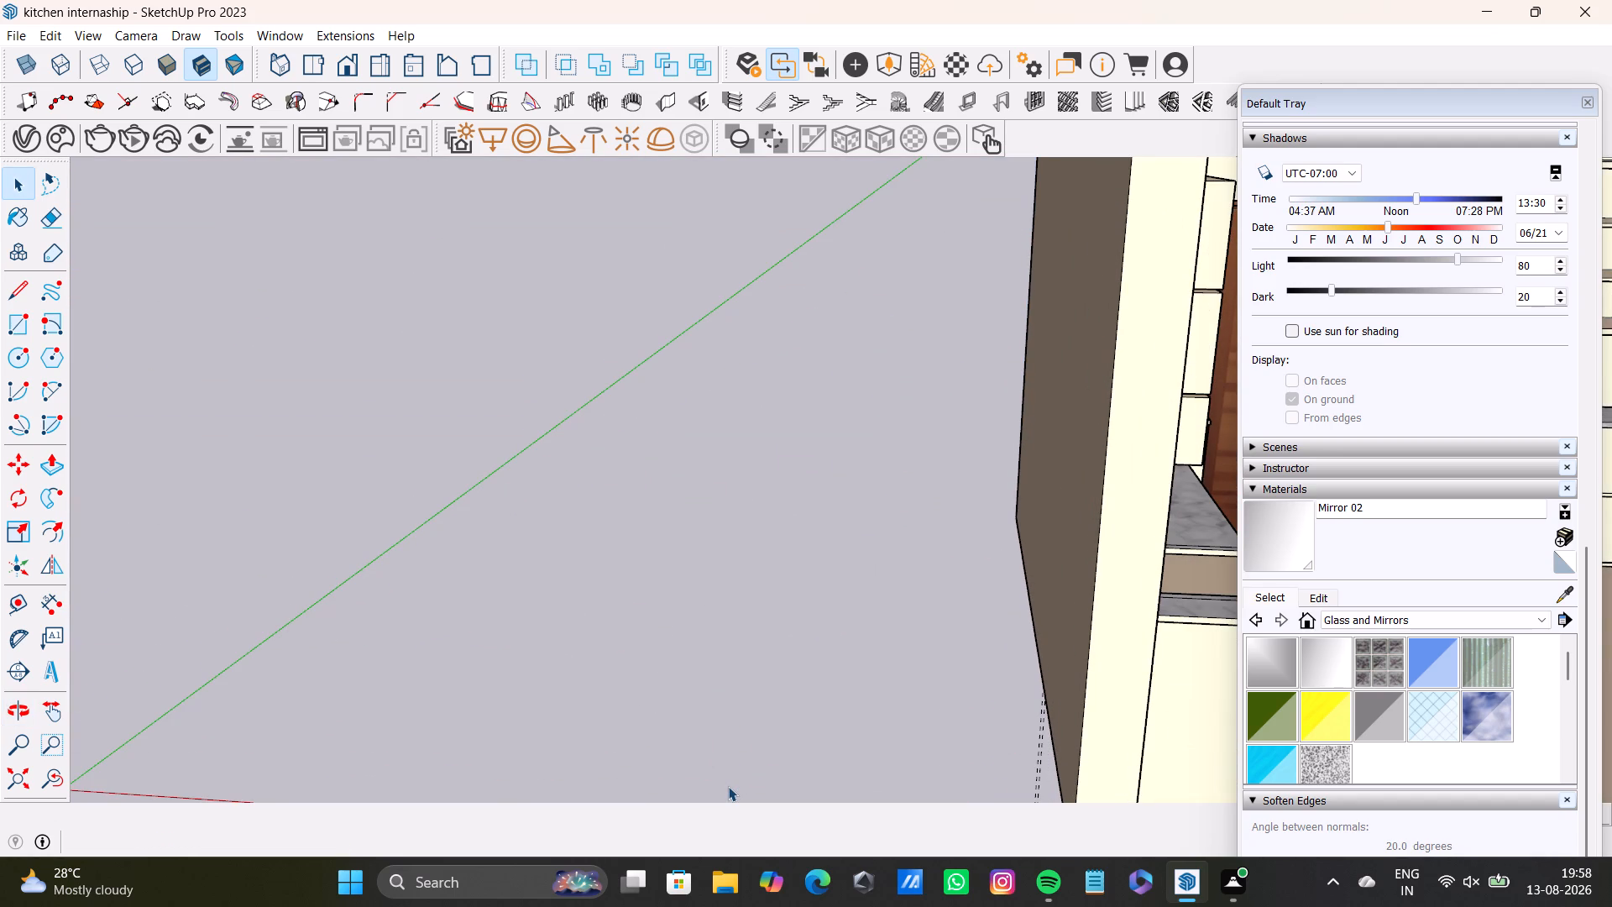
pyautogui.keyDown('shift'); pyautogui.moveTo(728, 786); pyautogui.dragTo(731, 499, button='middle'); pyautogui.keyUp('shift')
pyautogui.moveTo(835, 754); pyautogui.dragTo(848, 832, button='middle')
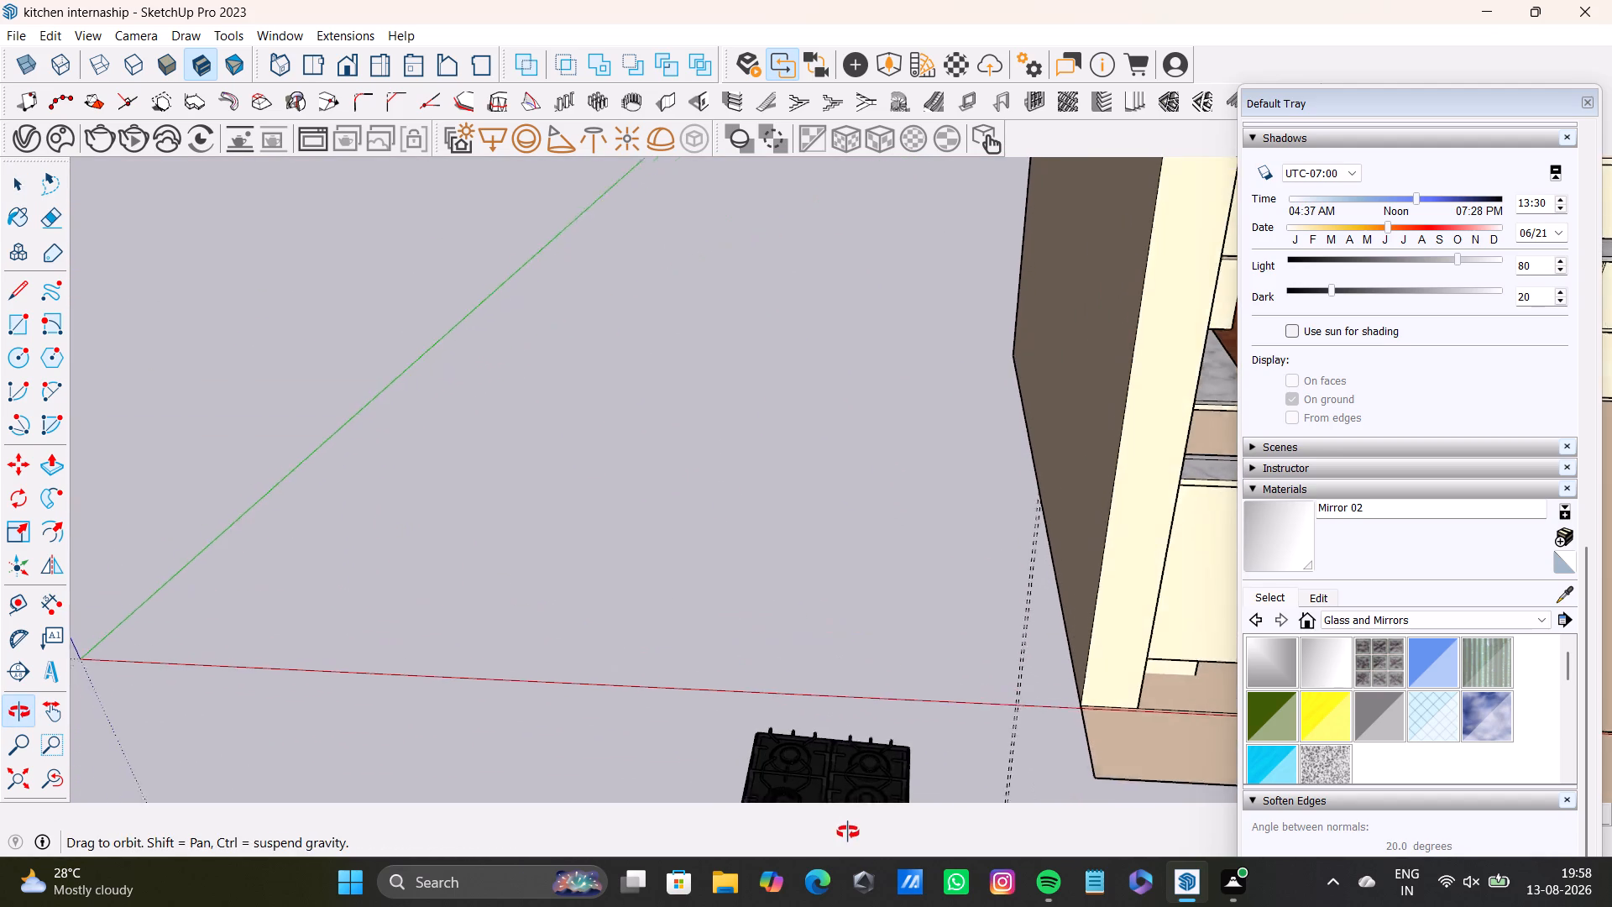
pyautogui.moveTo(848, 832); pyautogui.dragTo(850, 643, button='middle')
pyautogui.moveTo(850, 643); pyautogui.dragTo(850, 612, button='middle')
pyautogui.moveTo(880, 618); pyautogui.dragTo(881, 661, button='middle')
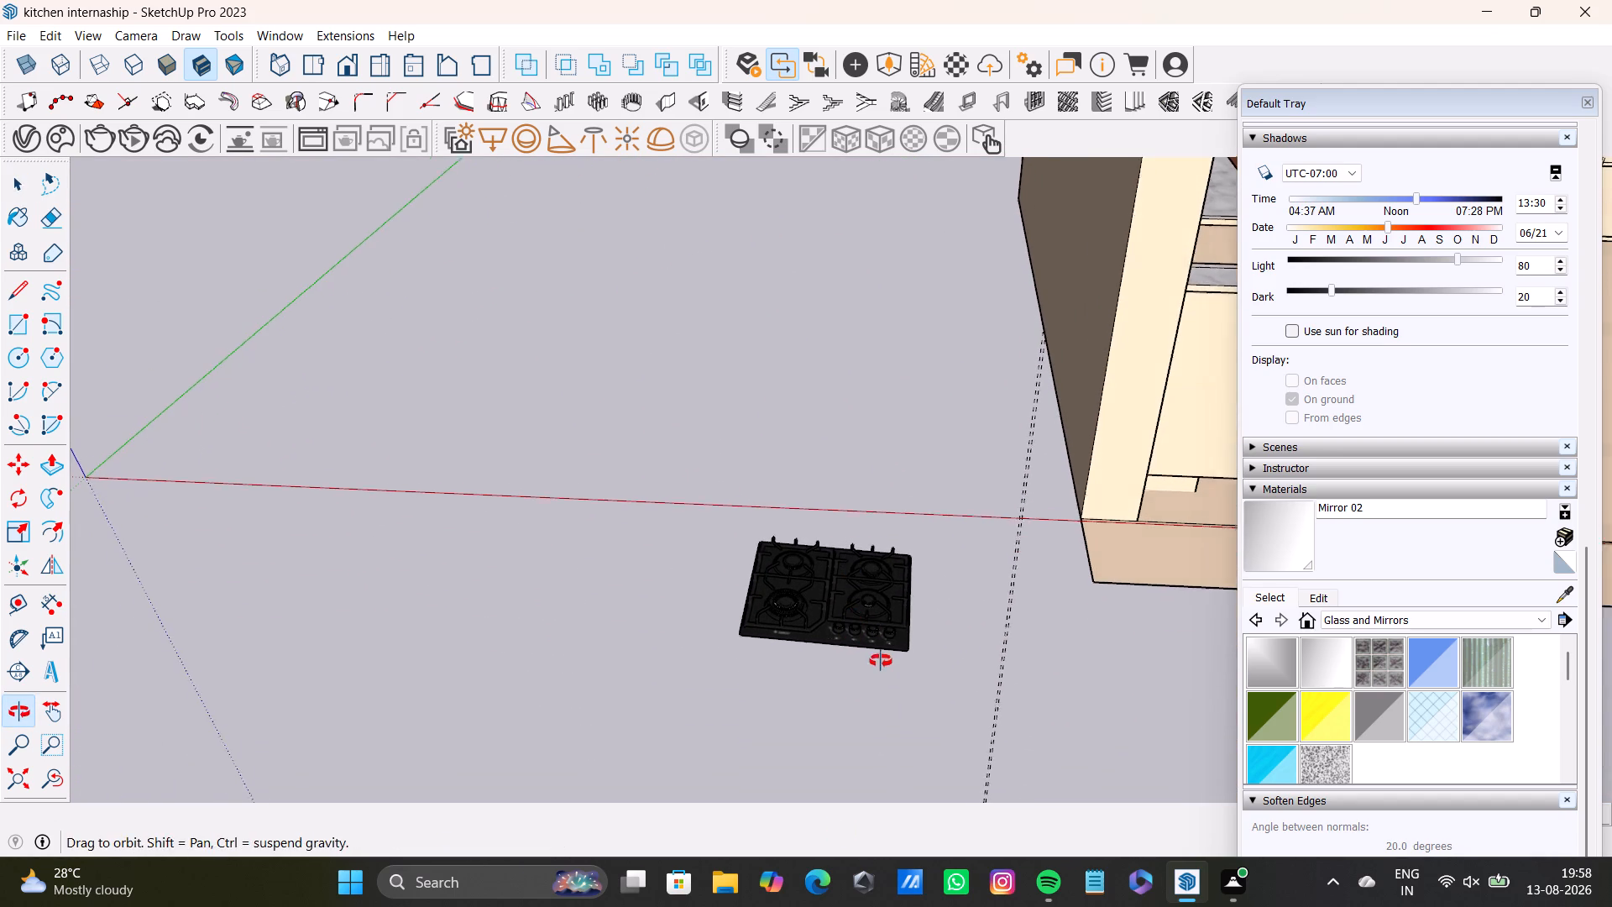
pyautogui.moveTo(881, 661); pyautogui.dragTo(882, 702, button='middle')
pyautogui.scroll(-6, 882, 702)
pyautogui.keyDown('shift'); pyautogui.moveTo(882, 702); pyautogui.dragTo(882, 609, button='middle'); pyautogui.keyUp('shift')
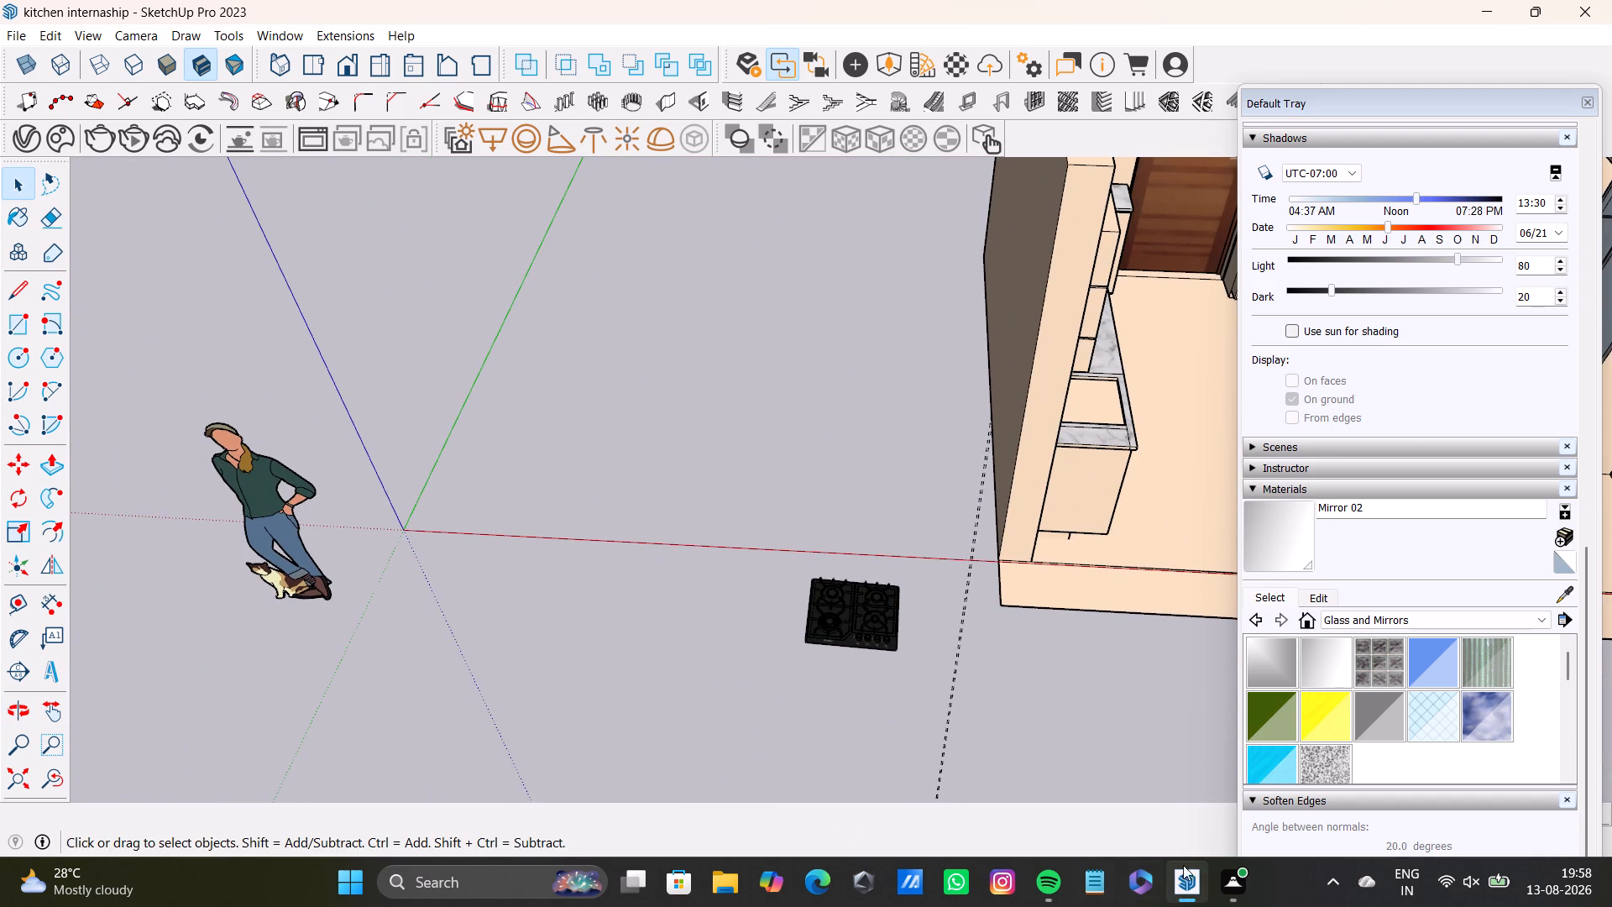
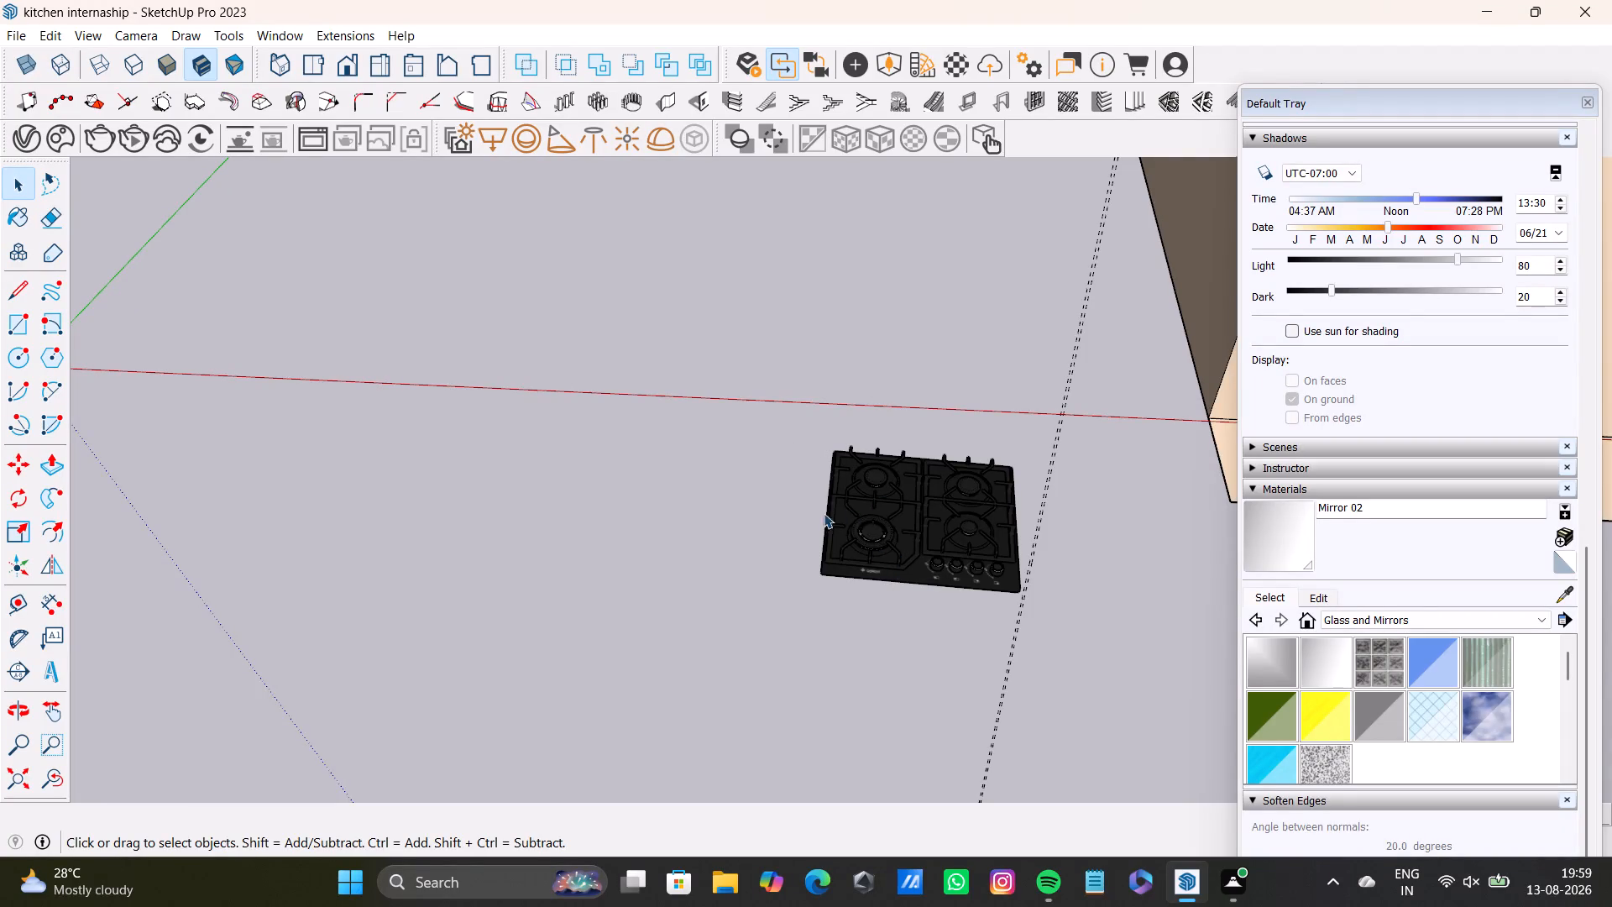
# Open the gas hob's nested groups, back out of the base plate's group, and window-select all the hob's parts.
pyautogui.doubleClick(905, 572)
pyautogui.doubleClick(905, 572)
pyautogui.doubleClick(905, 572)
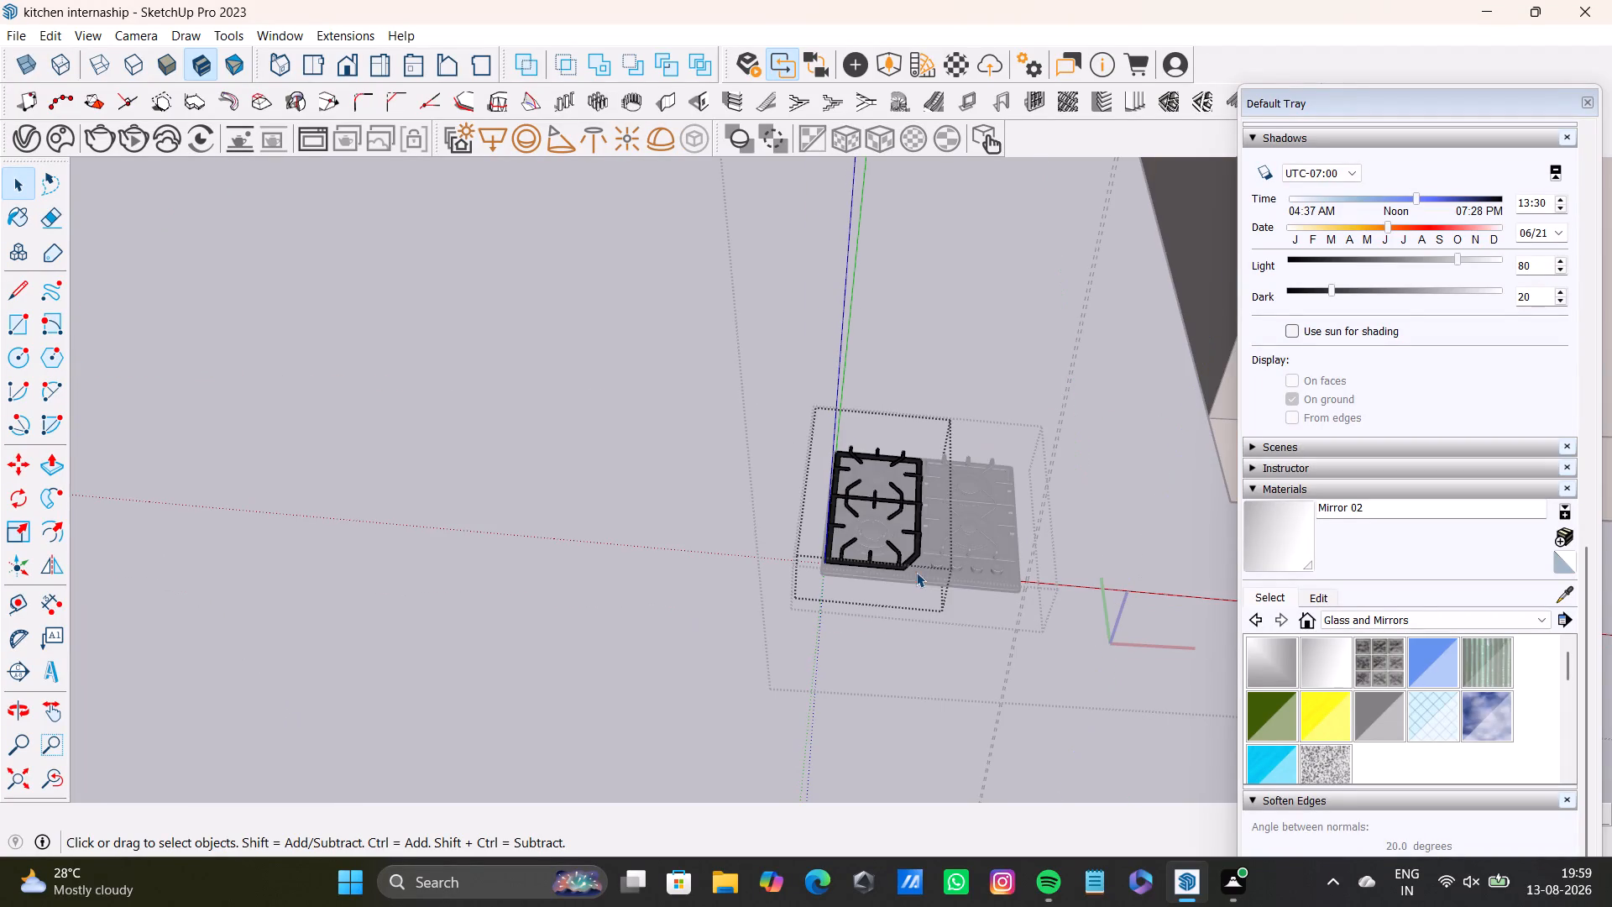
pyautogui.doubleClick(934, 575)
pyautogui.doubleClick(1067, 564)
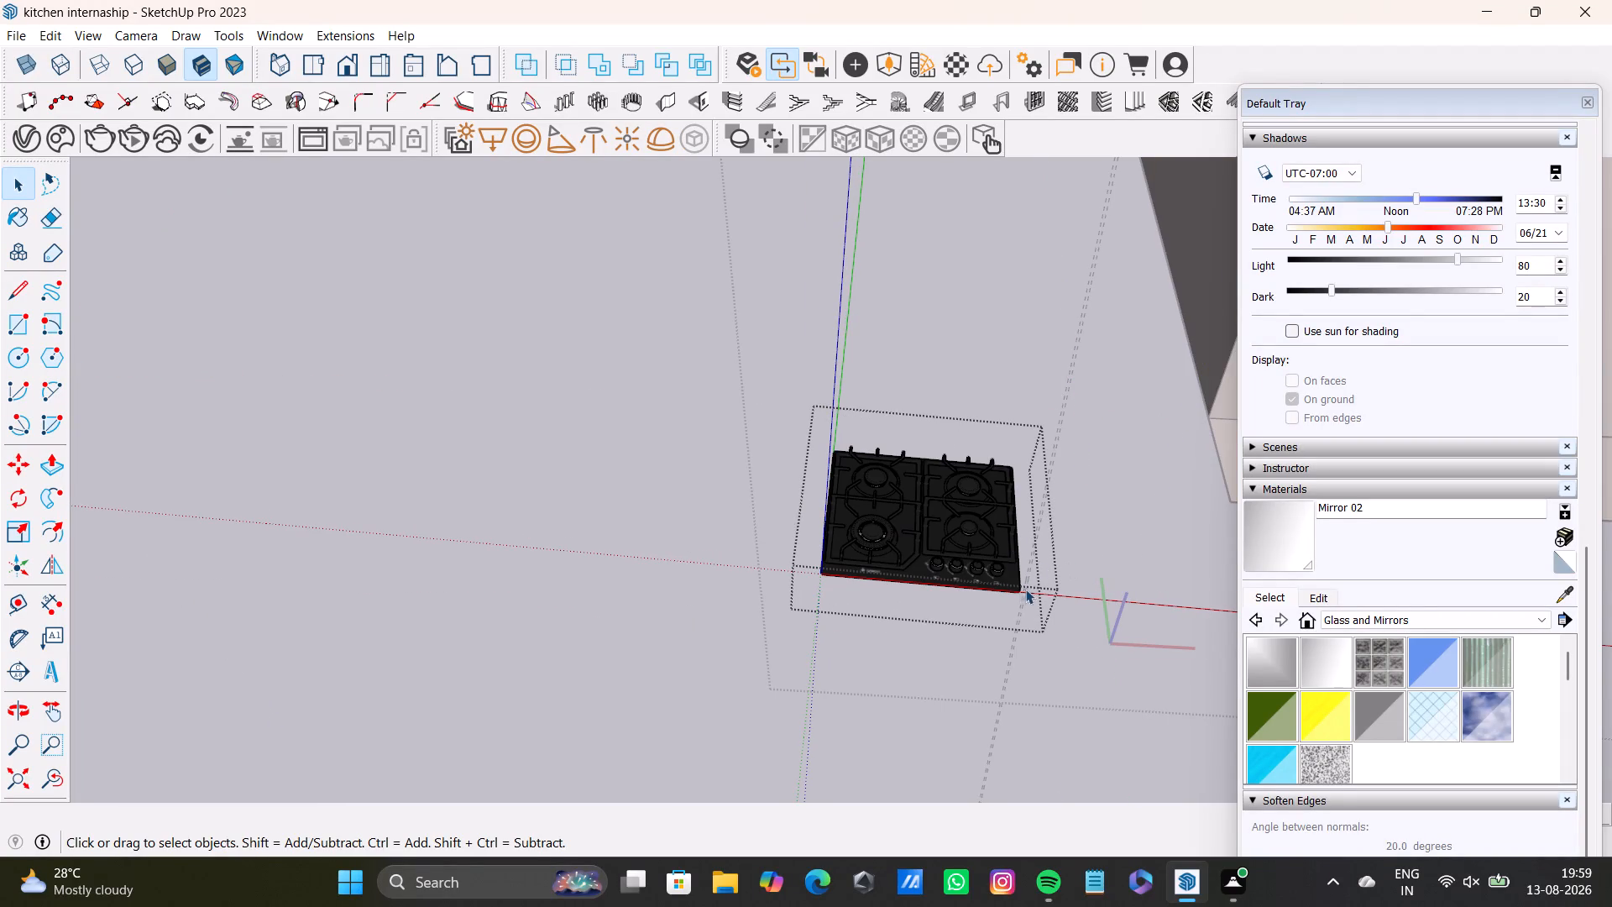
pyautogui.doubleClick(1013, 585)
pyautogui.scroll(1, 997, 582)
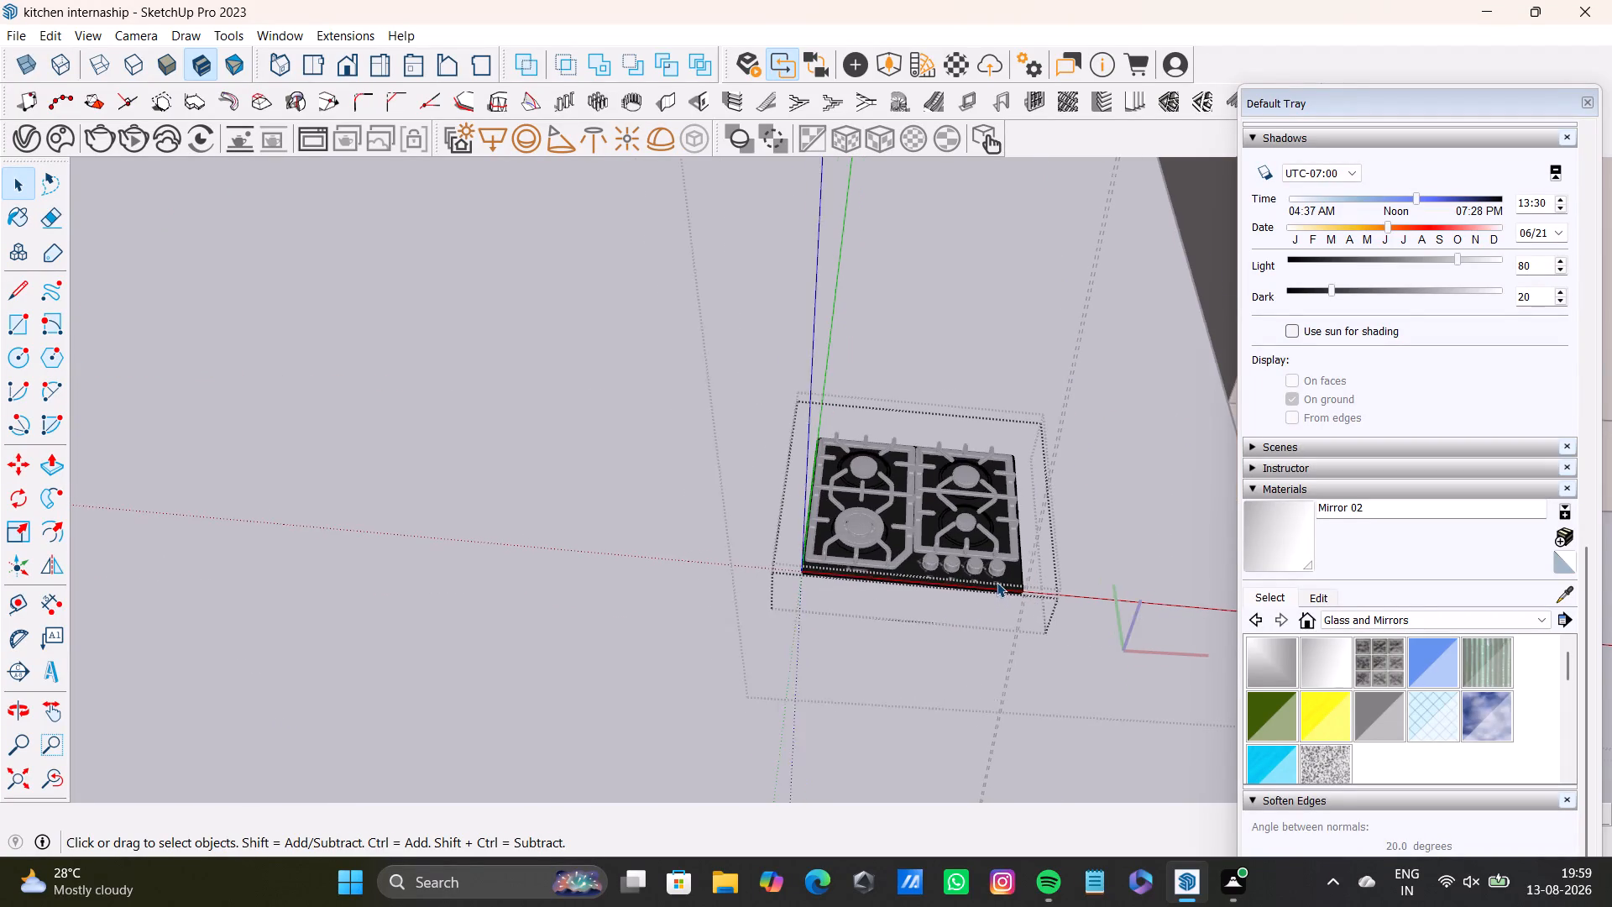
pyautogui.scroll(3, 997, 582)
pyautogui.click(1013, 571)
pyautogui.doubleClick(1013, 571)
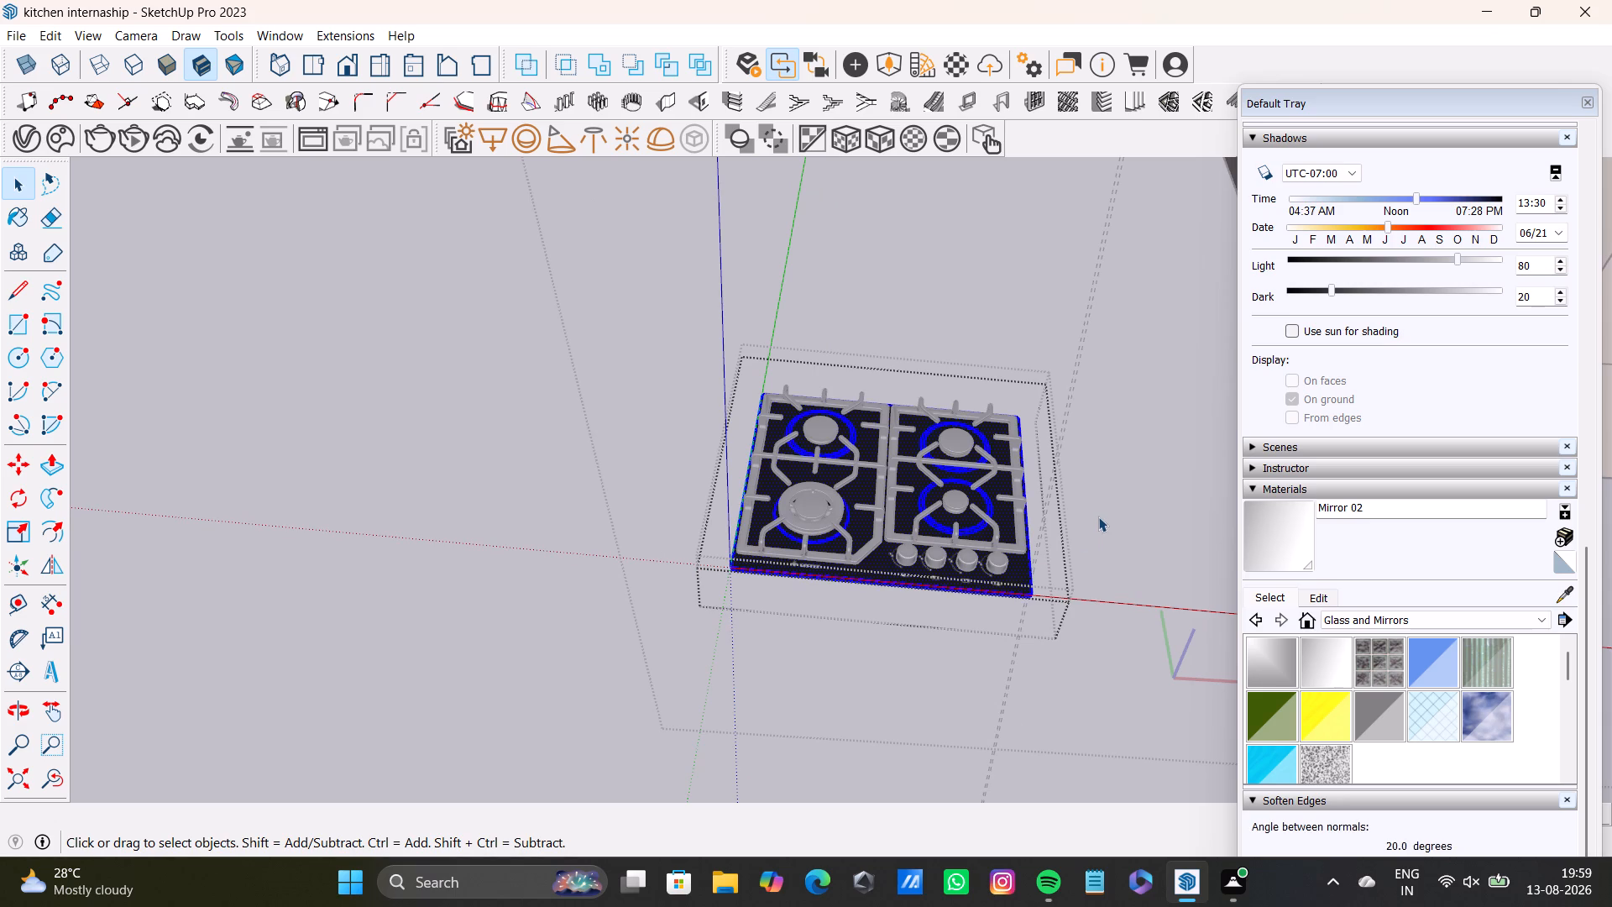
pyautogui.click(1100, 516)
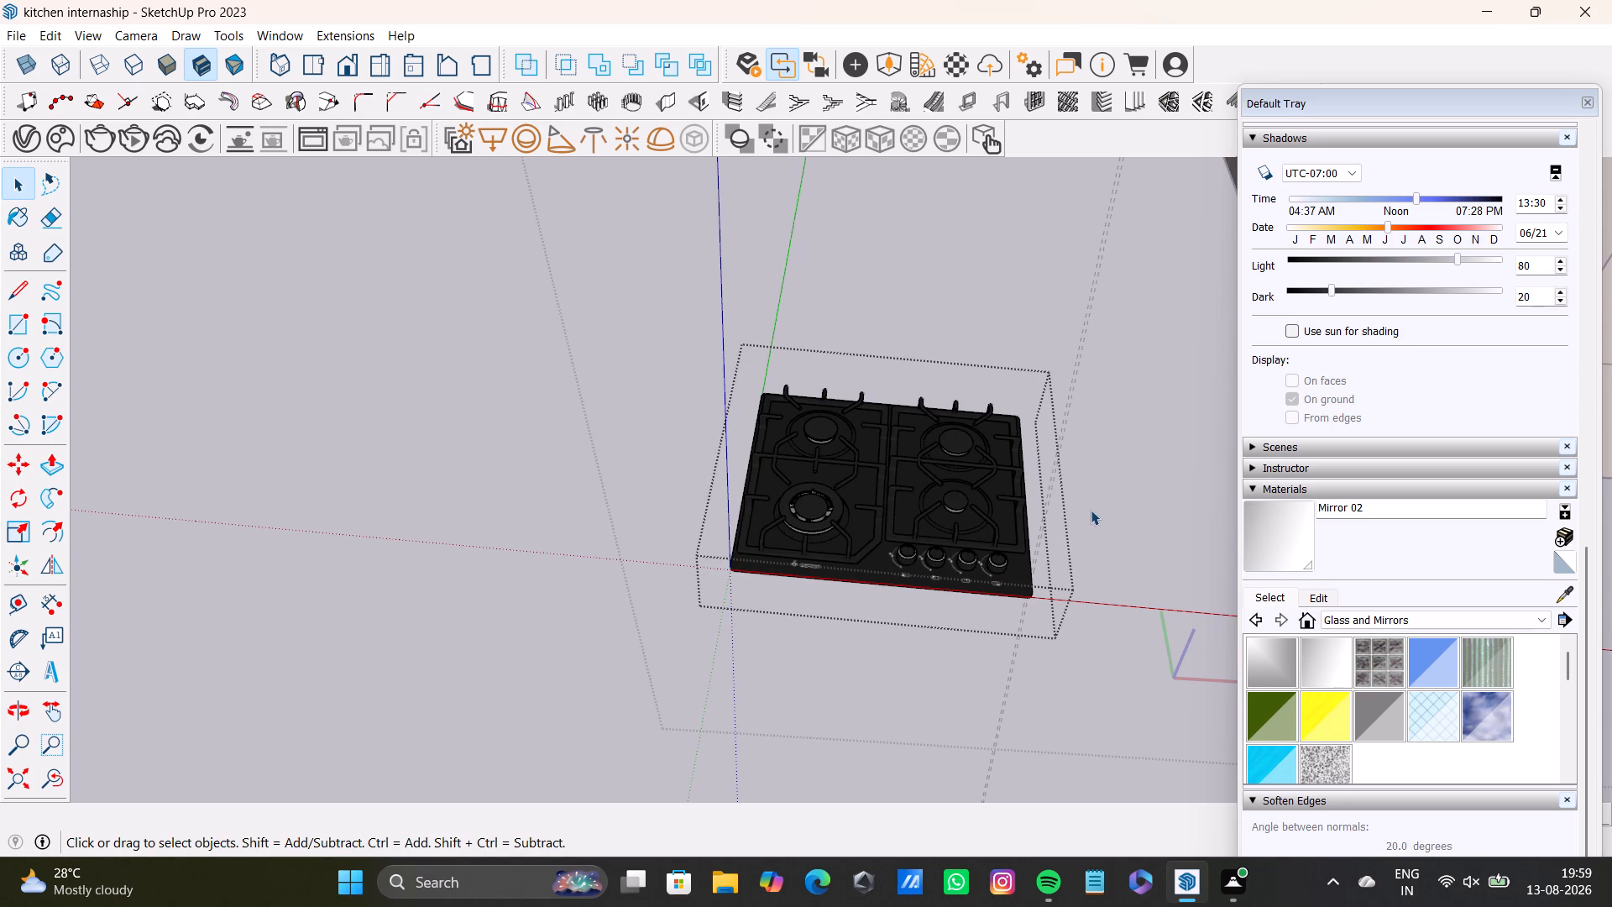
pyautogui.moveTo(666, 322); pyautogui.dragTo(1132, 716)
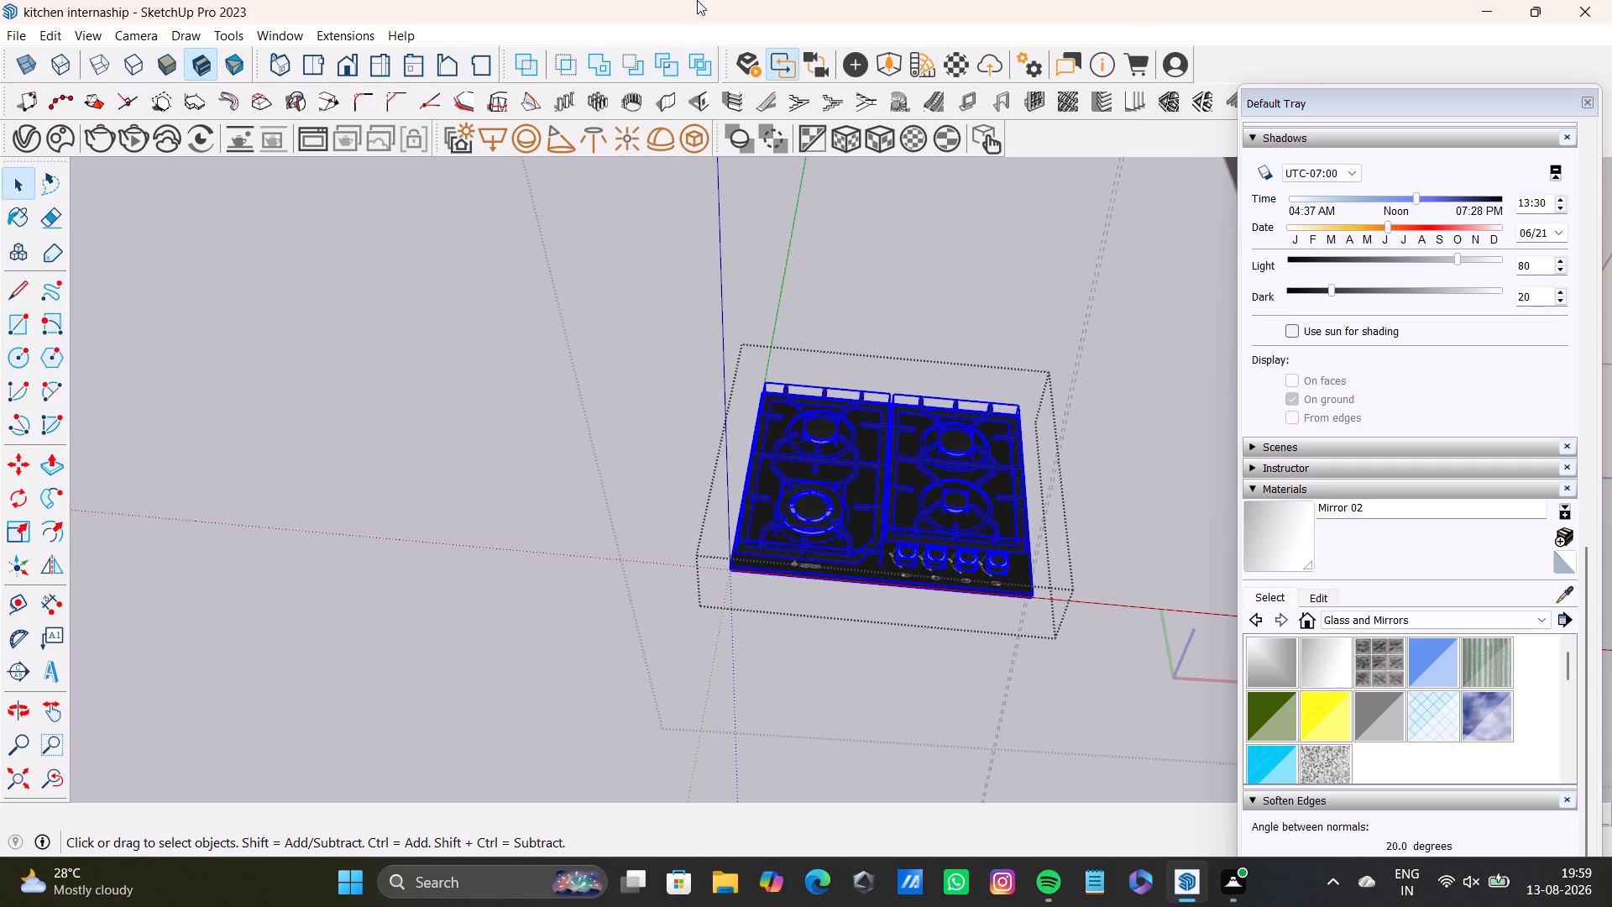
# Rotate the selected hob parts a quarter turn counter-clockwise about the rear corner on the green axis, aligning the rear edge with that axis.
pyautogui.scroll(10, 834, 505)
pyautogui.scroll(2, 788, 437)
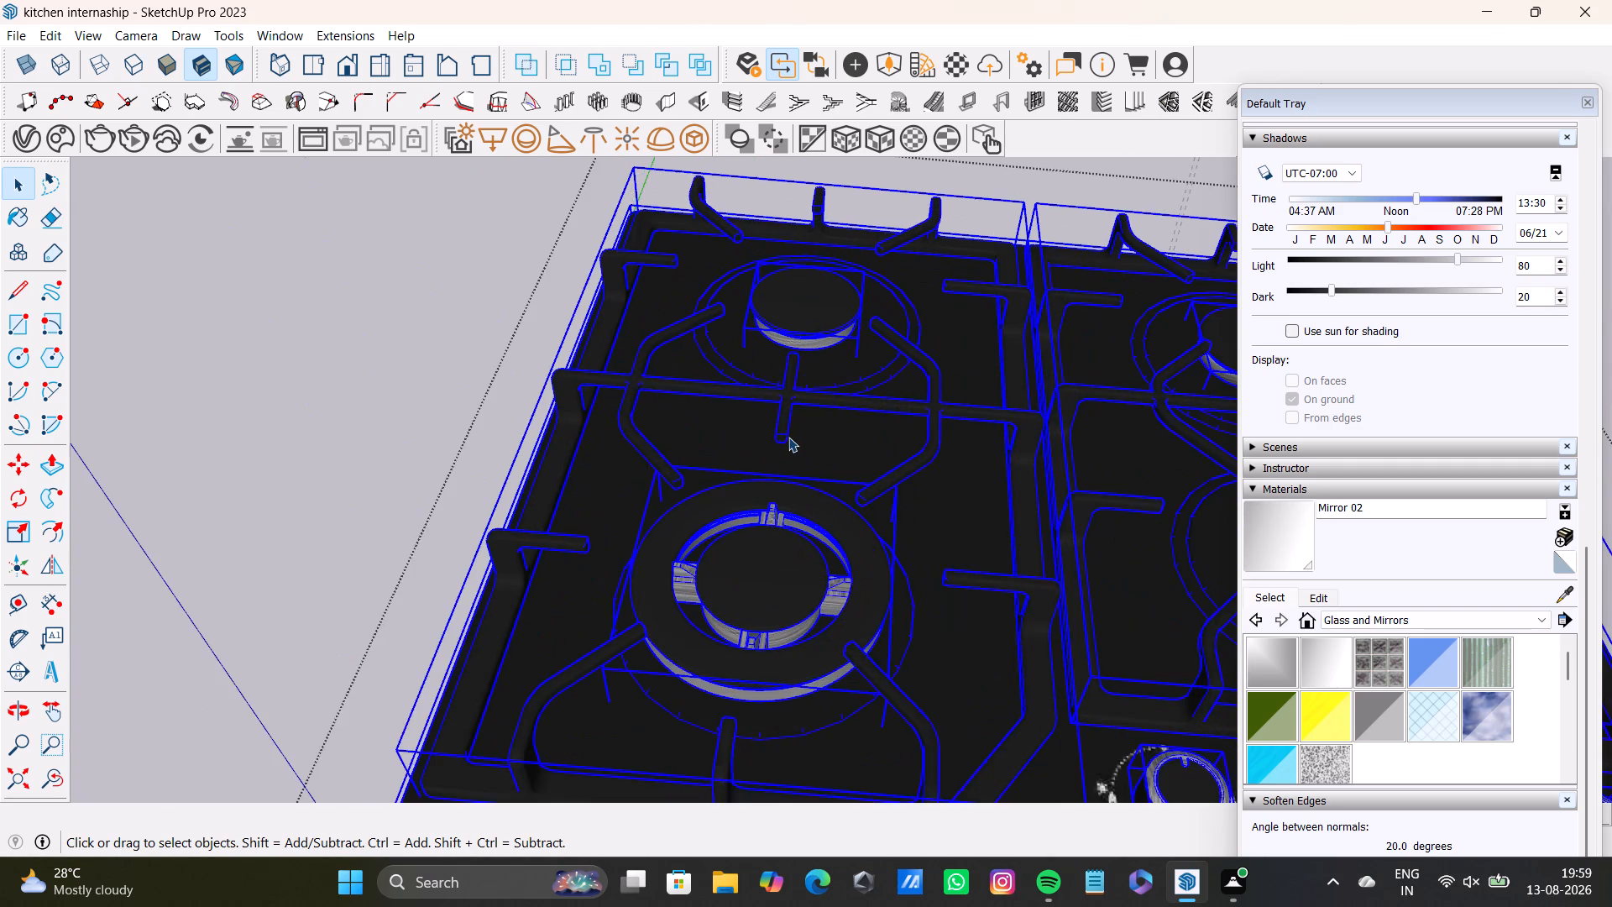
pyautogui.scroll(2, 788, 437)
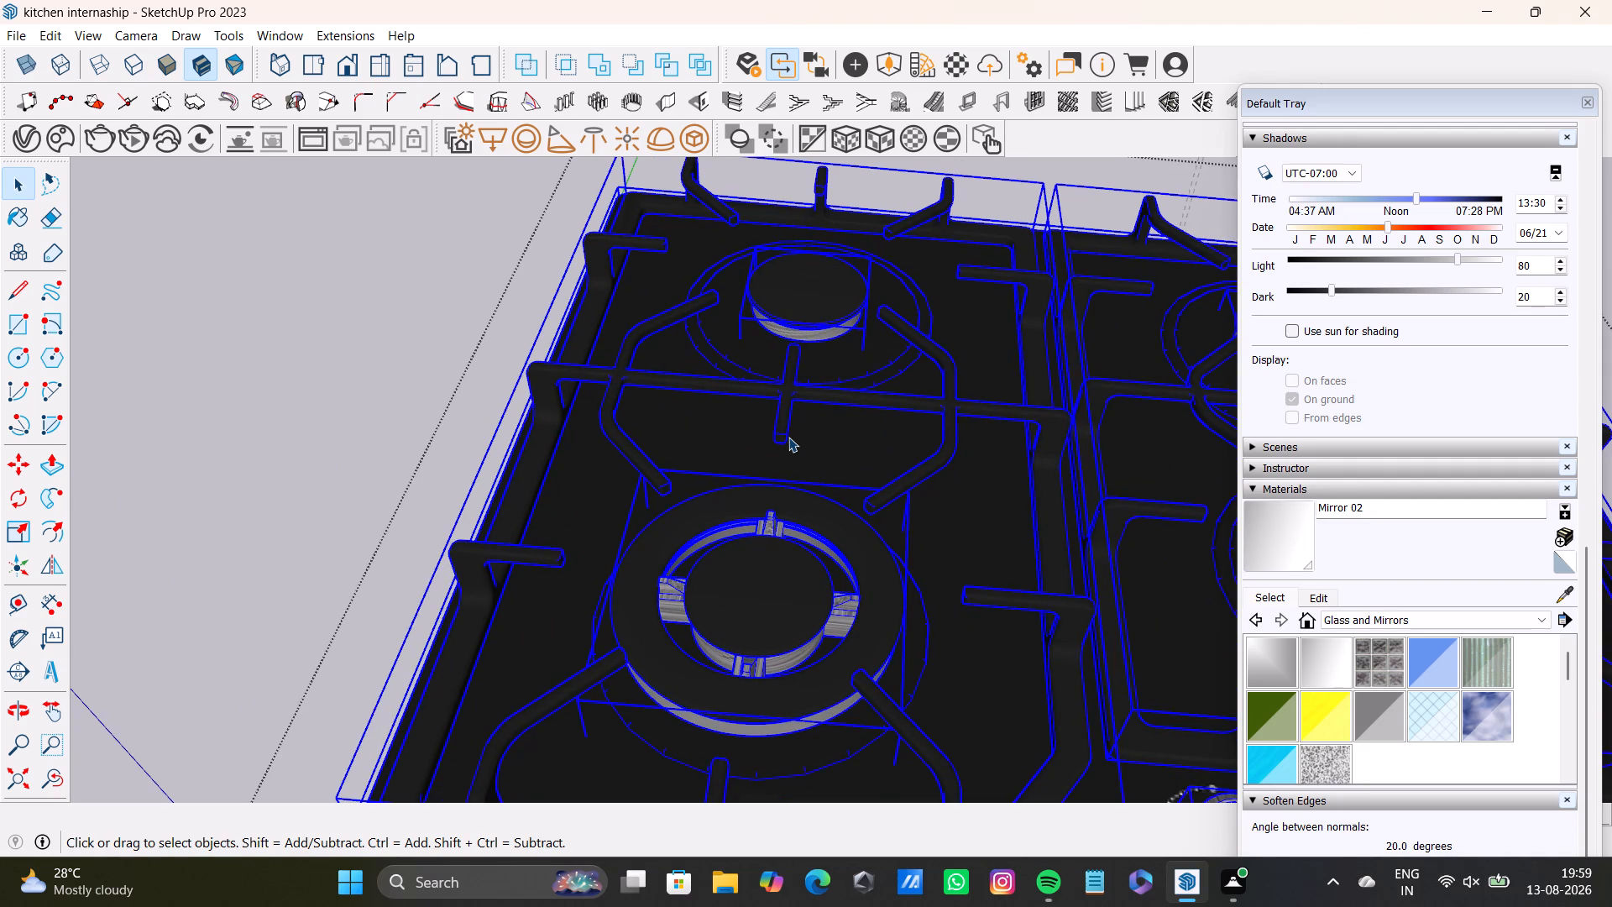
pyautogui.scroll(-3, 788, 437)
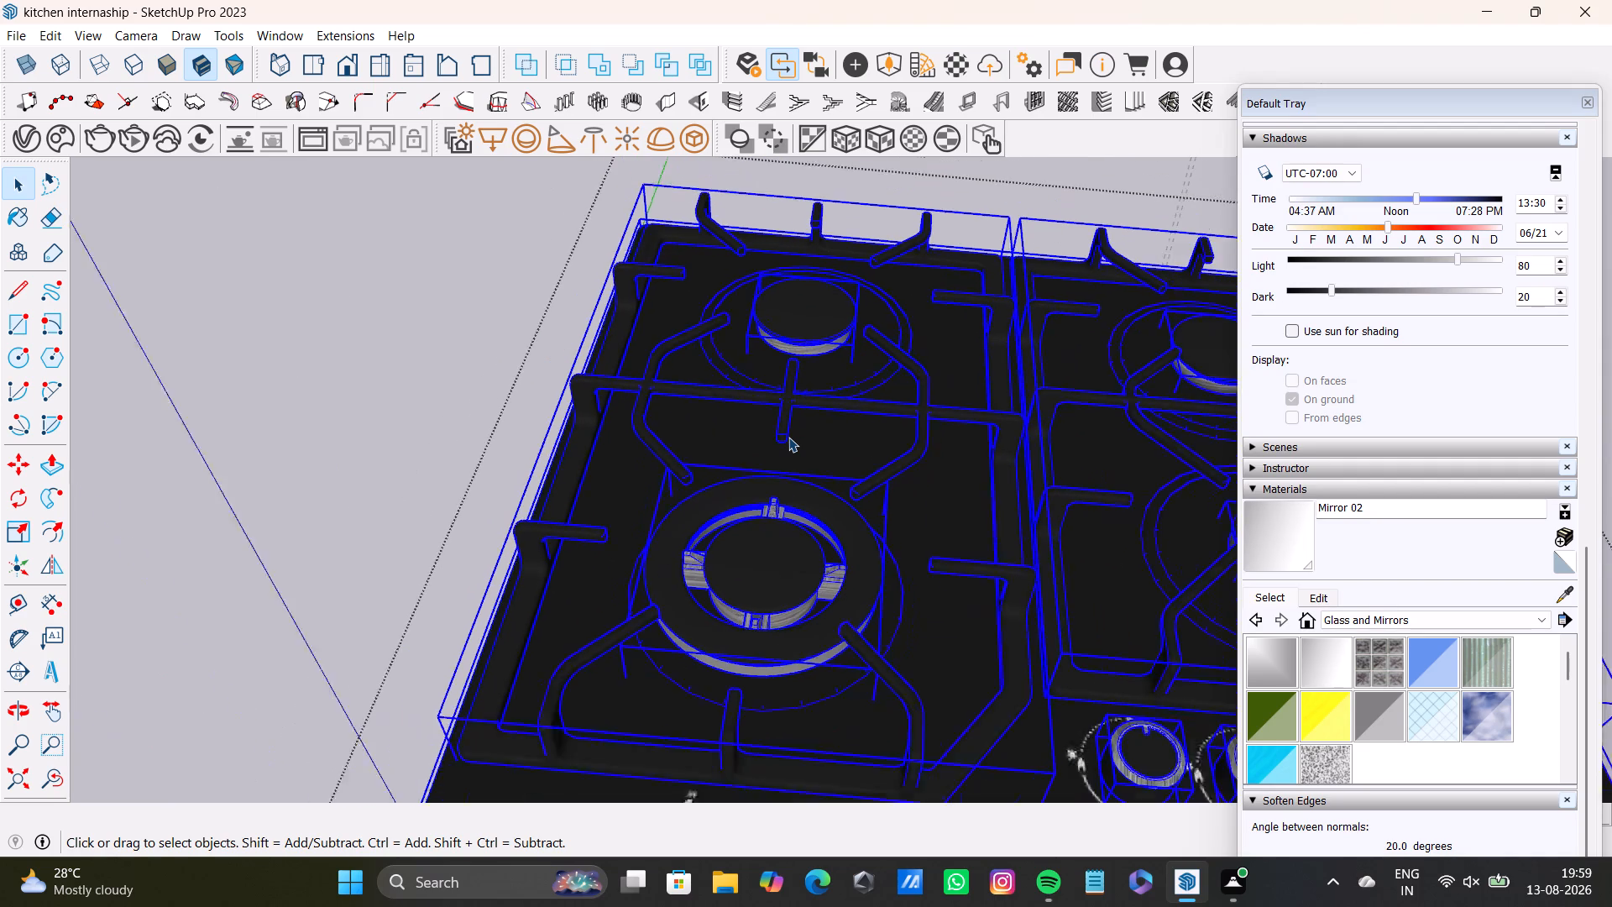
pyautogui.scroll(-9, 788, 437)
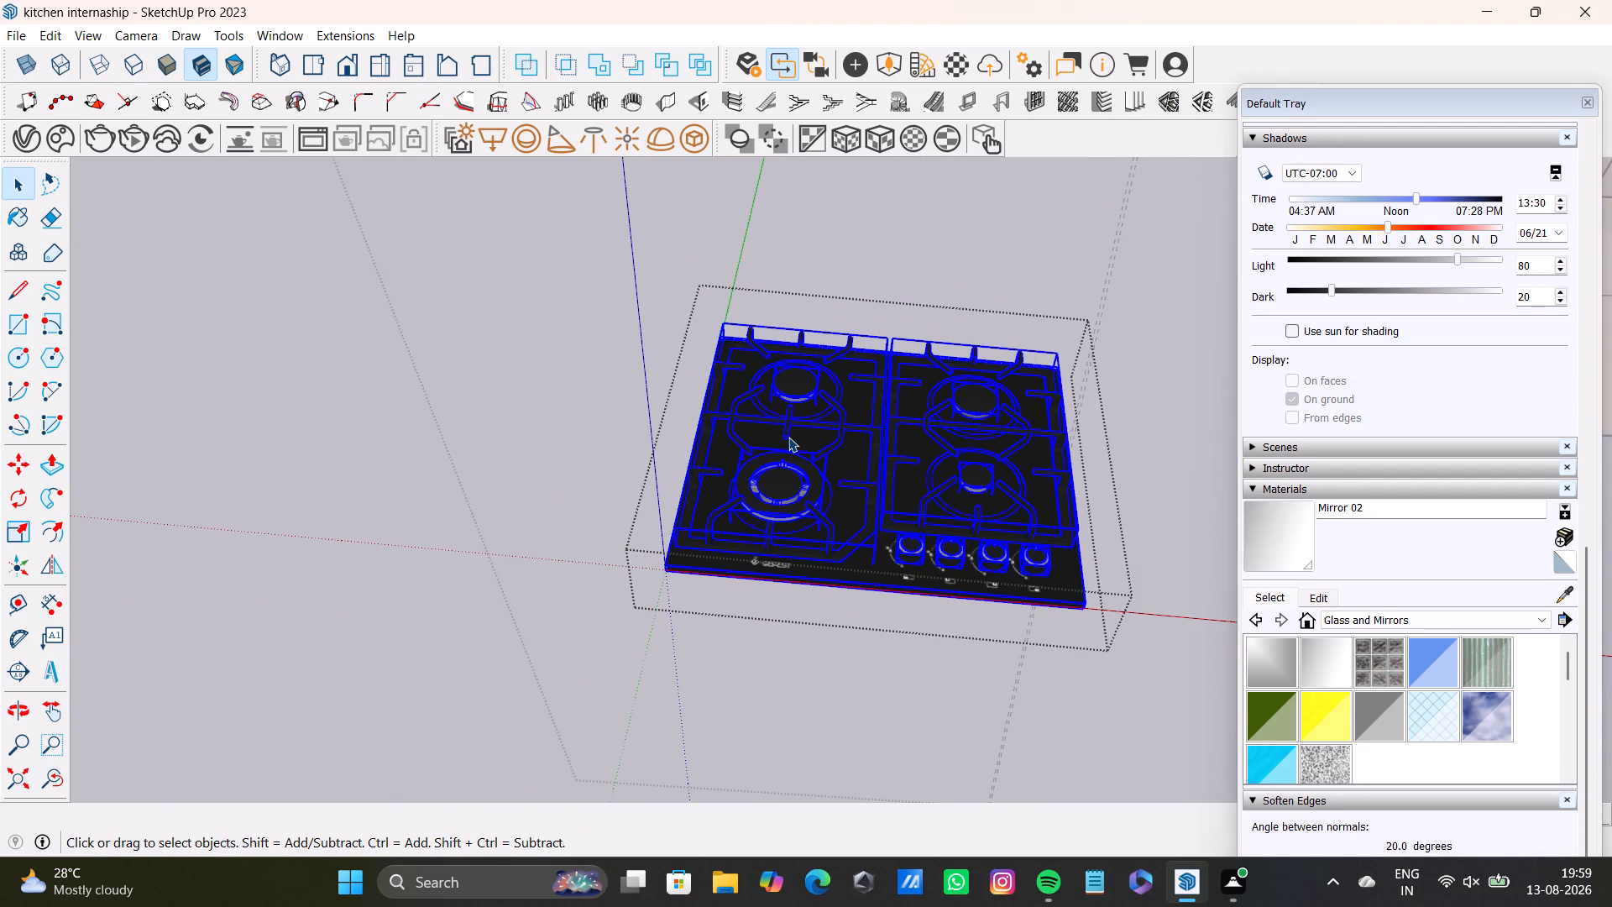
pyautogui.press('w')
pyautogui.press('q')
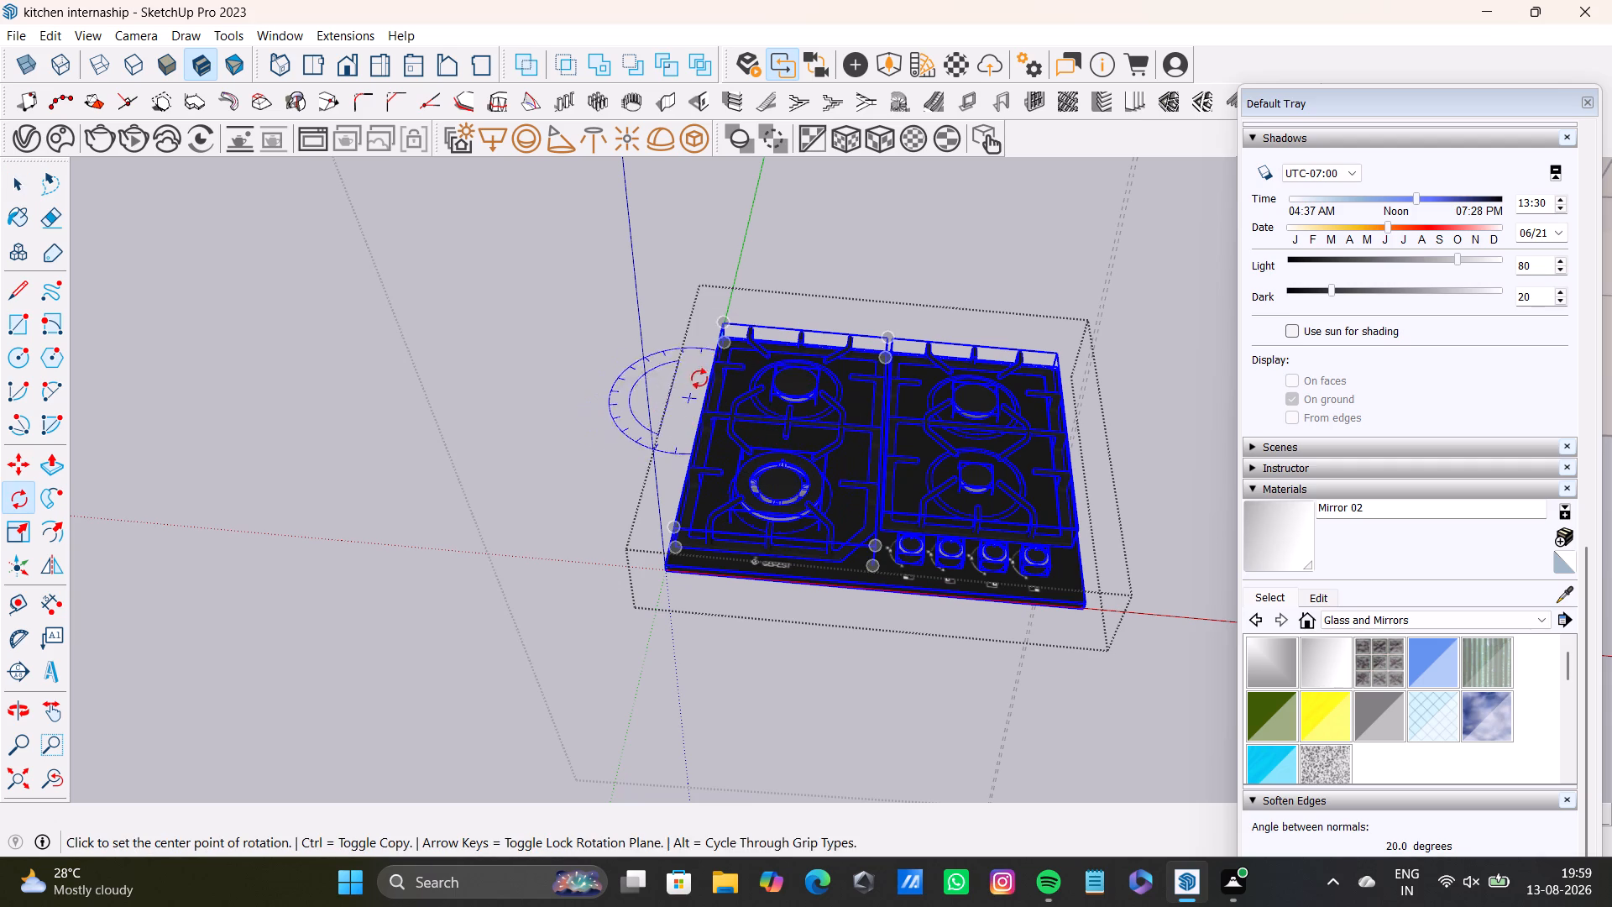
pyautogui.scroll(3, 720, 337)
pyautogui.moveTo(762, 450); pyautogui.dragTo(744, 669, button='middle')
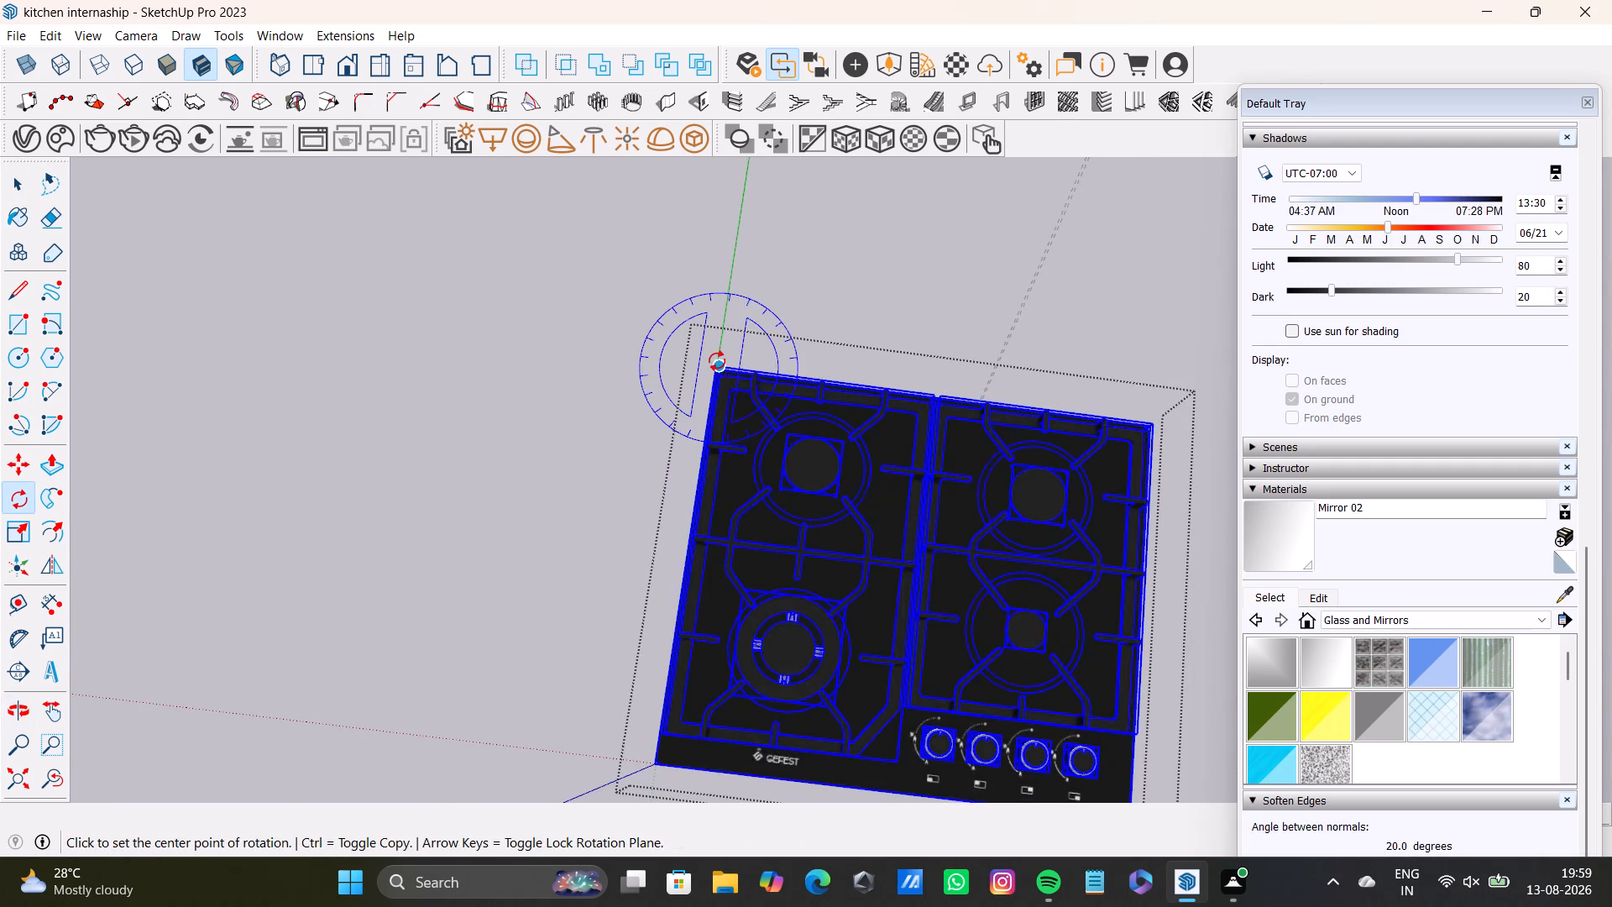
pyautogui.click(717, 362)
pyautogui.click(1154, 429)
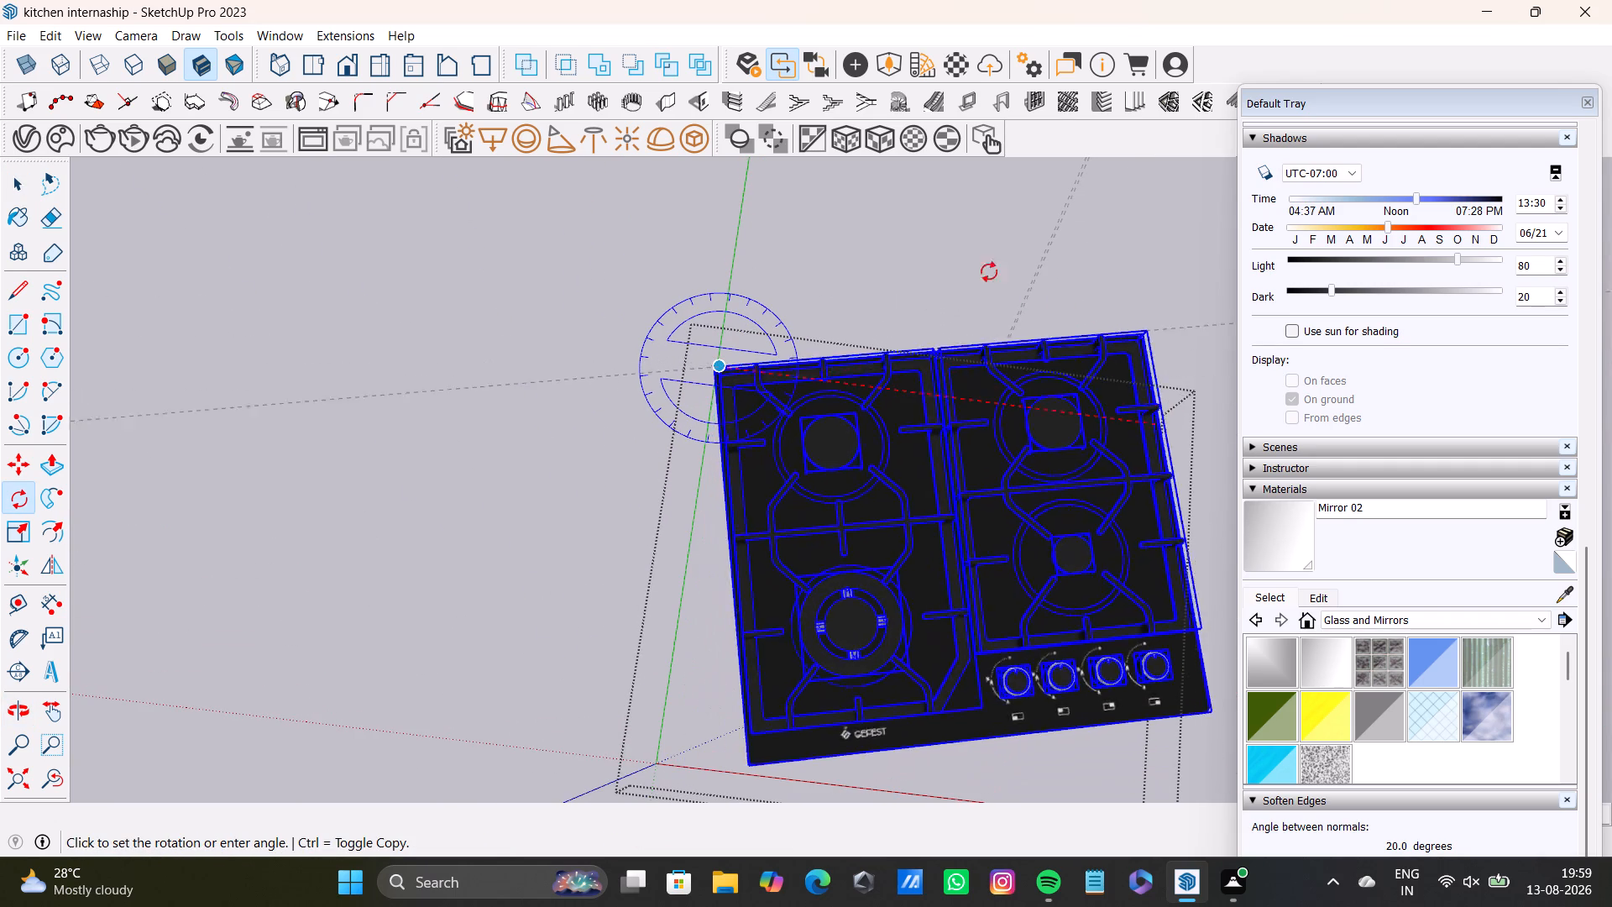
pyautogui.click(748, 225)
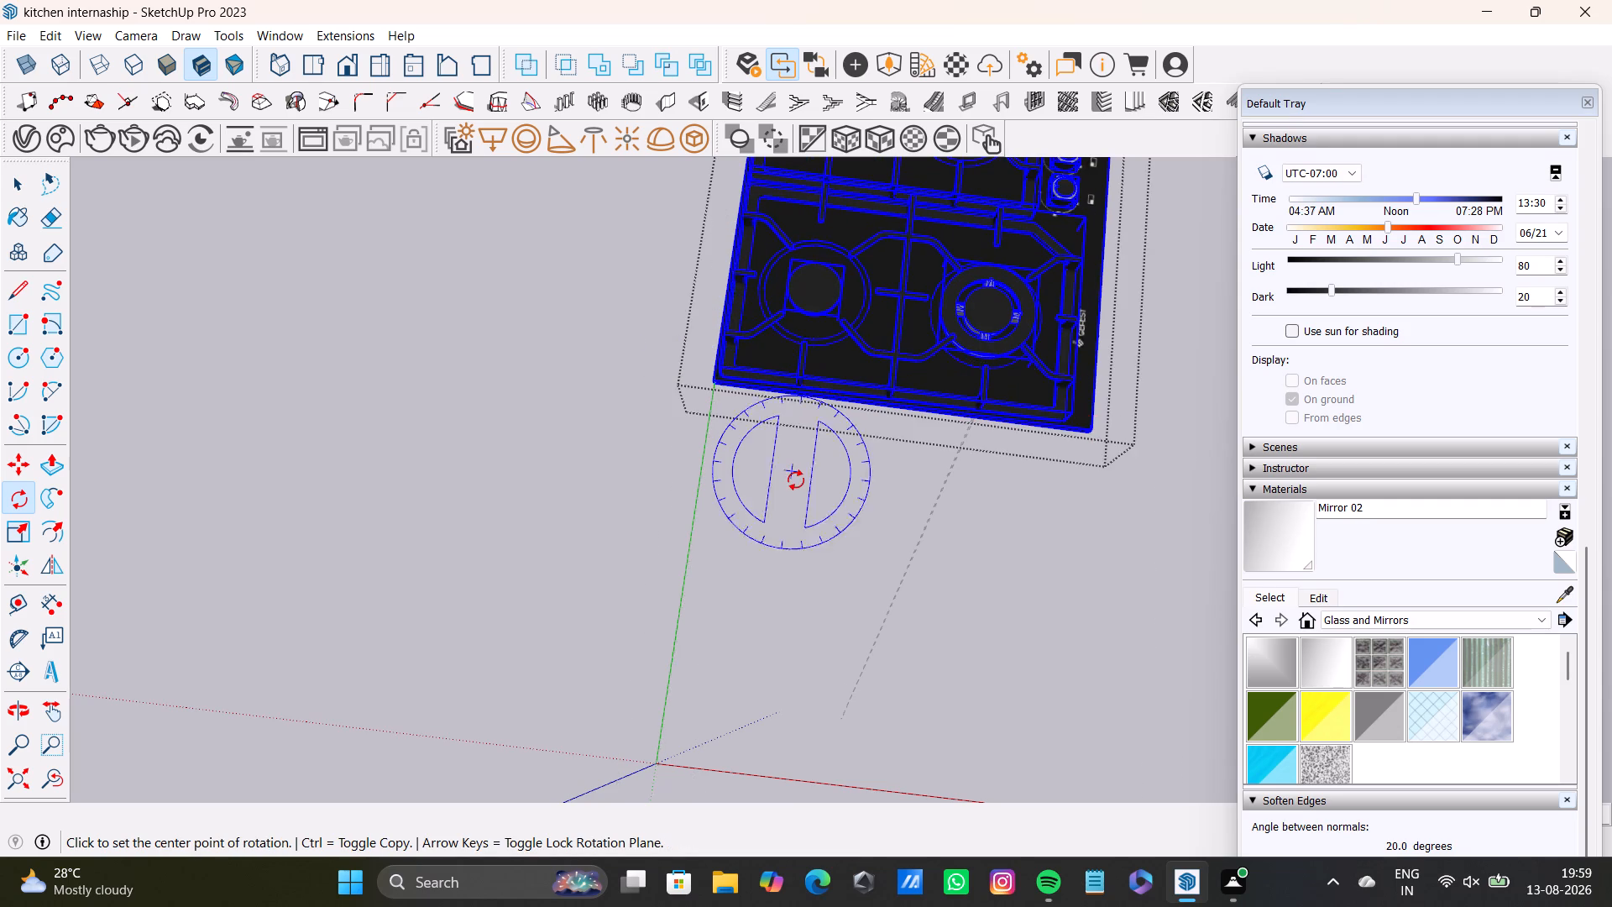
pyautogui.scroll(-14, 796, 480)
pyautogui.press('space')
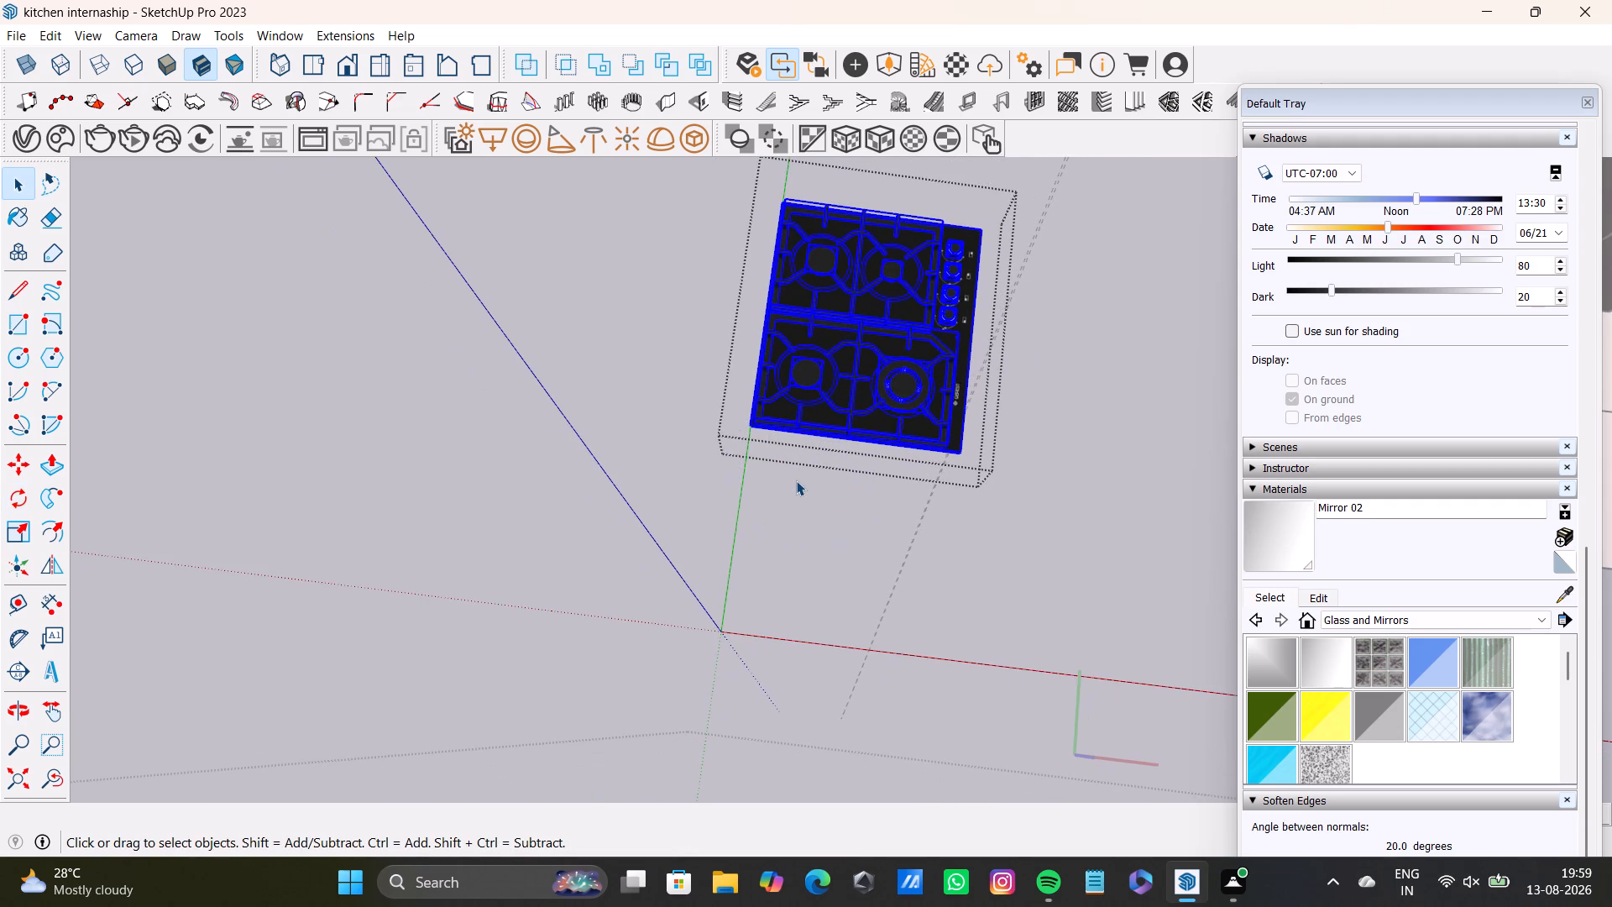
pyautogui.press('Return')
# Select the whole rotated hob and move it by its front corner onto the marble counter, between the sink cutout and the corner.
pyautogui.press('space')
pyautogui.click(900, 543)
pyautogui.moveTo(1104, 518); pyautogui.dragTo(867, 480, button='middle')
pyautogui.moveTo(681, 292); pyautogui.dragTo(1113, 480)
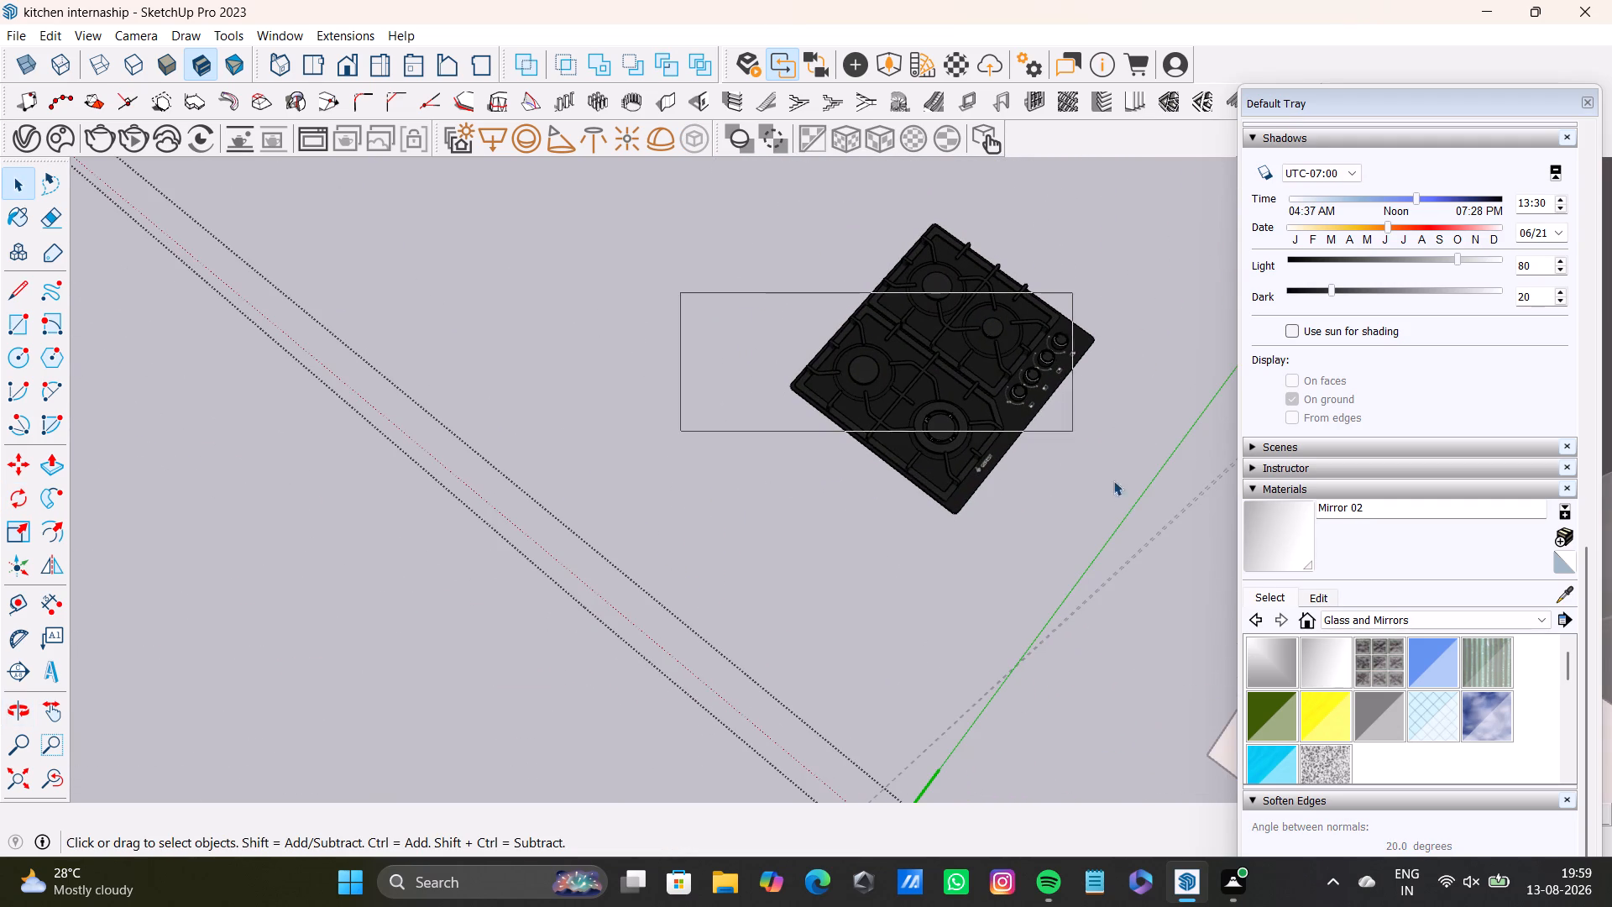
pyautogui.moveTo(1113, 480); pyautogui.dragTo(1152, 531)
pyautogui.click(983, 470)
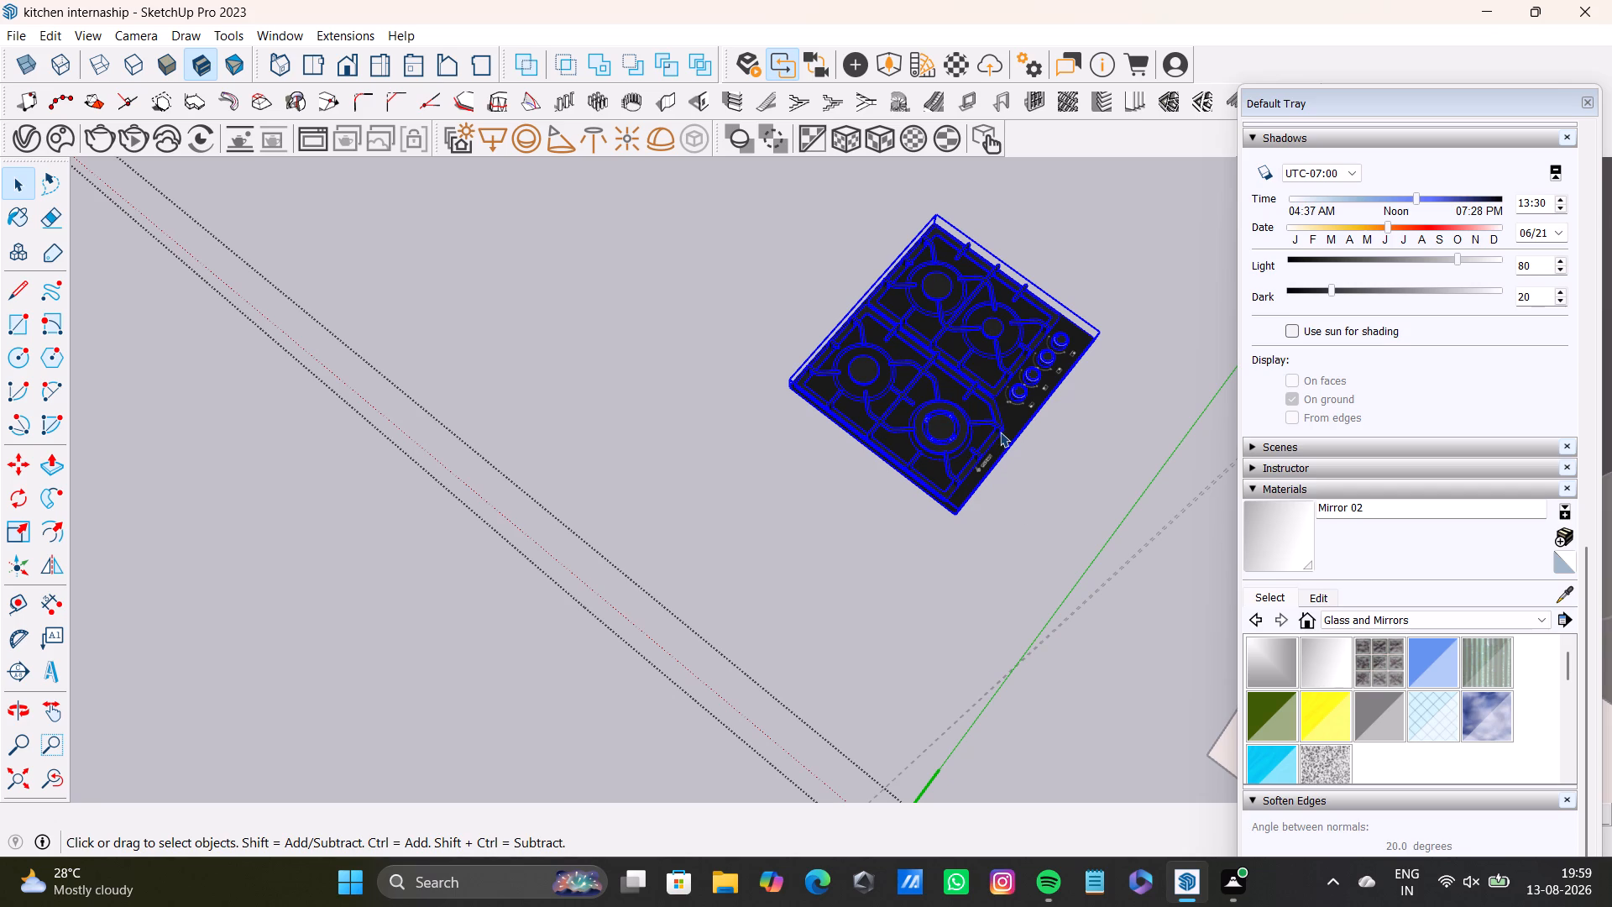
pyautogui.press('m')
pyautogui.click(962, 515)
pyautogui.scroll(-7, 1040, 497)
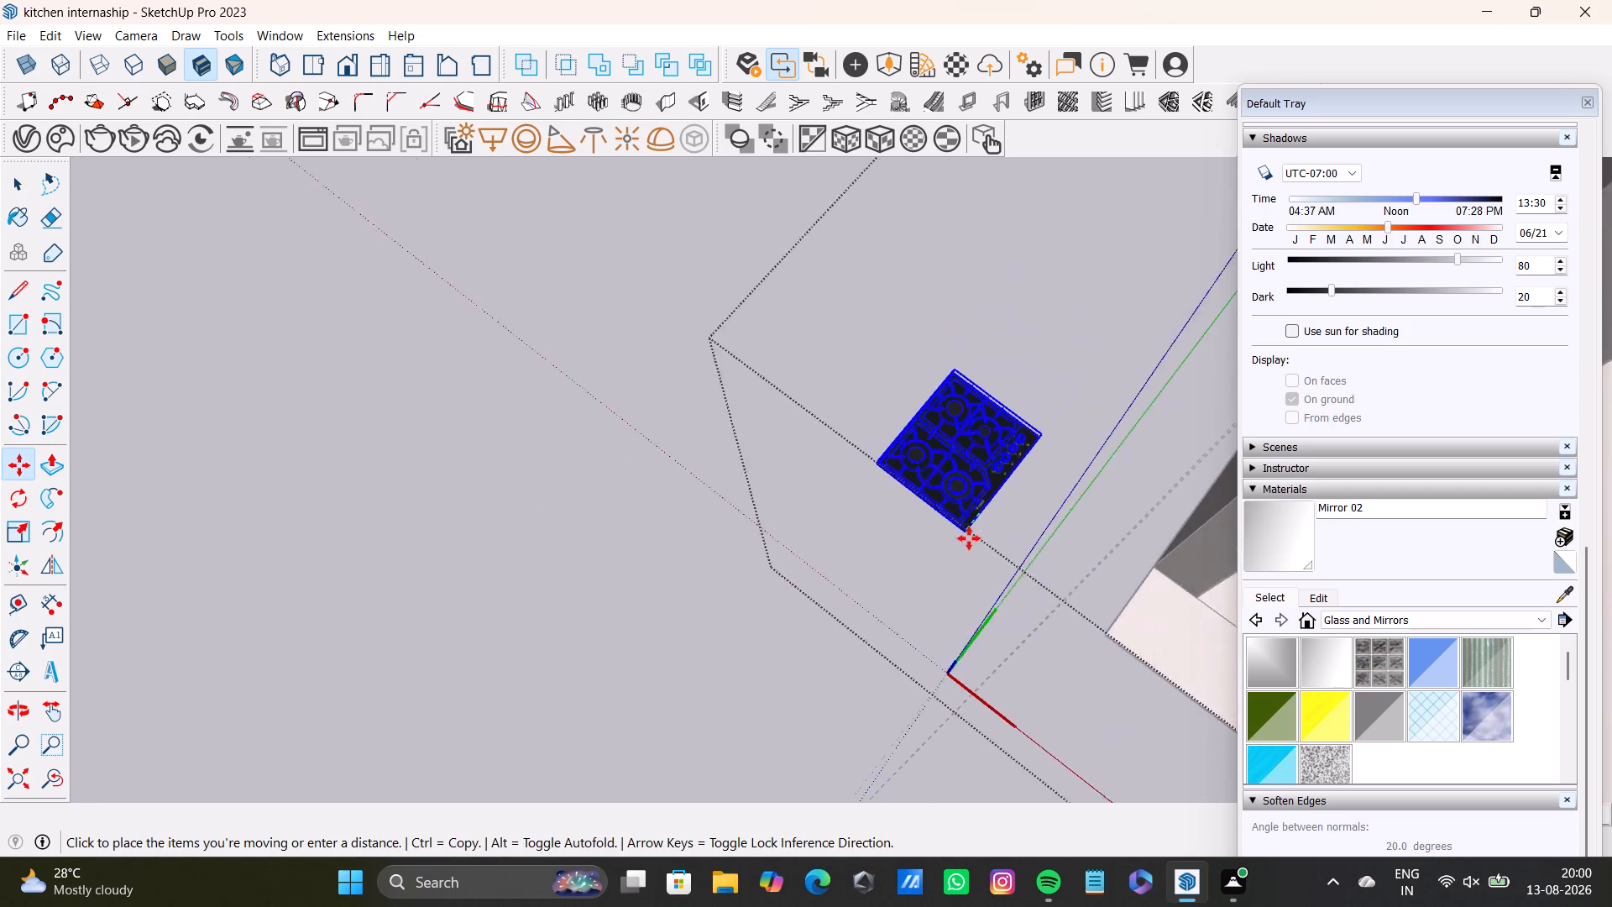
pyautogui.scroll(-8, 969, 538)
pyautogui.scroll(-2, 1058, 548)
pyautogui.keyDown('shift'); pyautogui.moveTo(1073, 550); pyautogui.dragTo(695, 498, button='middle'); pyautogui.keyUp('shift')
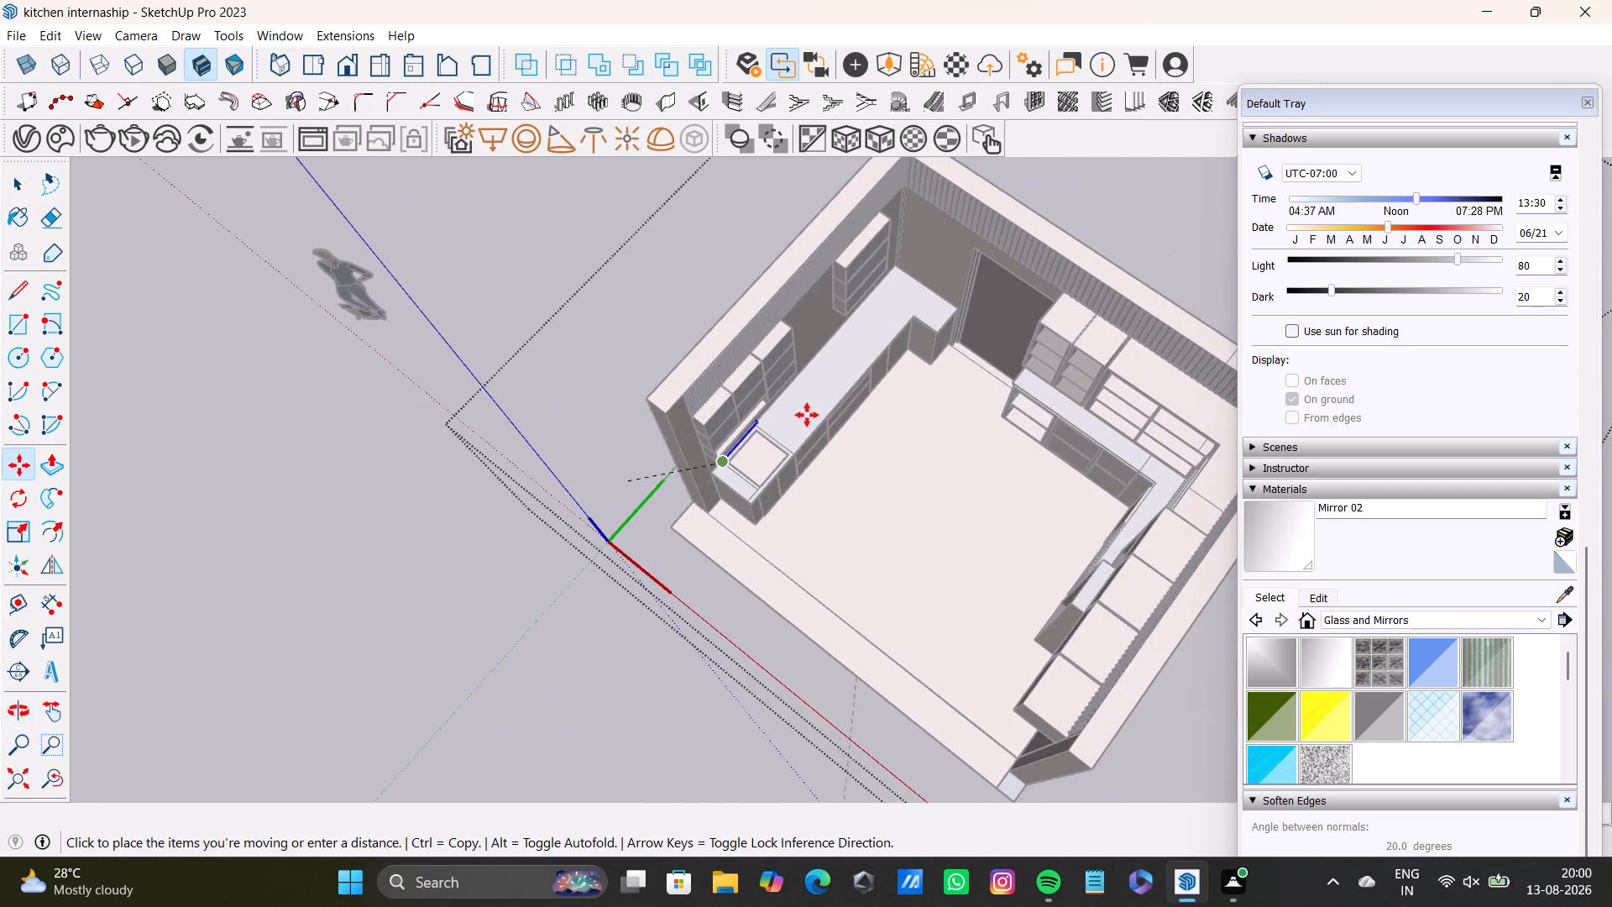
pyautogui.scroll(7, 835, 391)
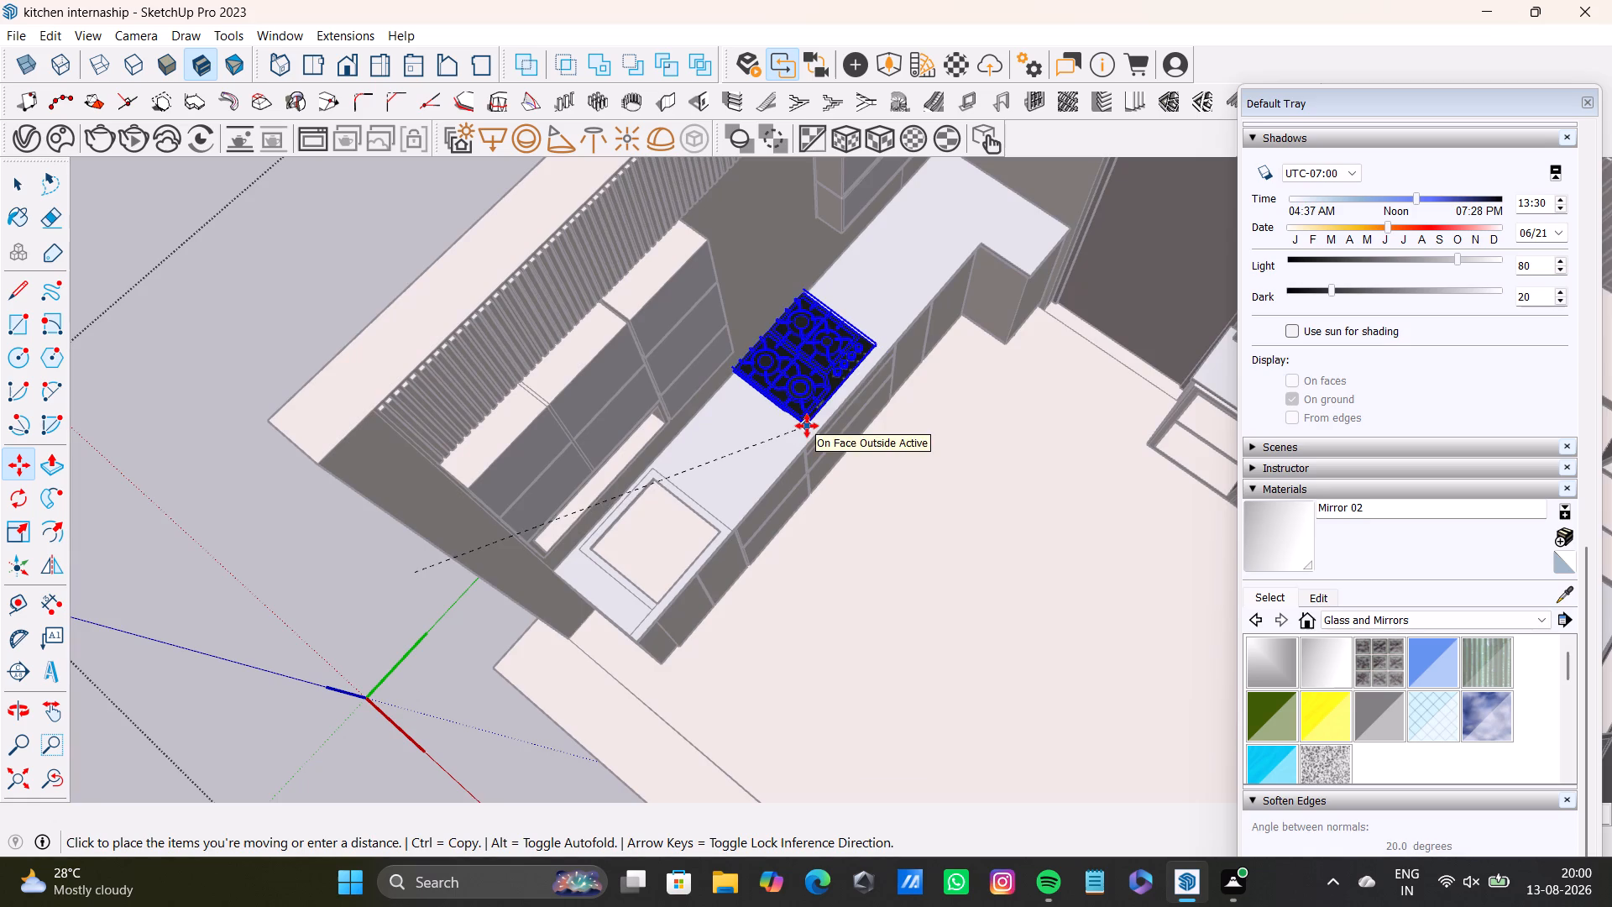
pyautogui.scroll(5, 807, 426)
pyautogui.moveTo(809, 426); pyautogui.dragTo(793, 280, button='middle')
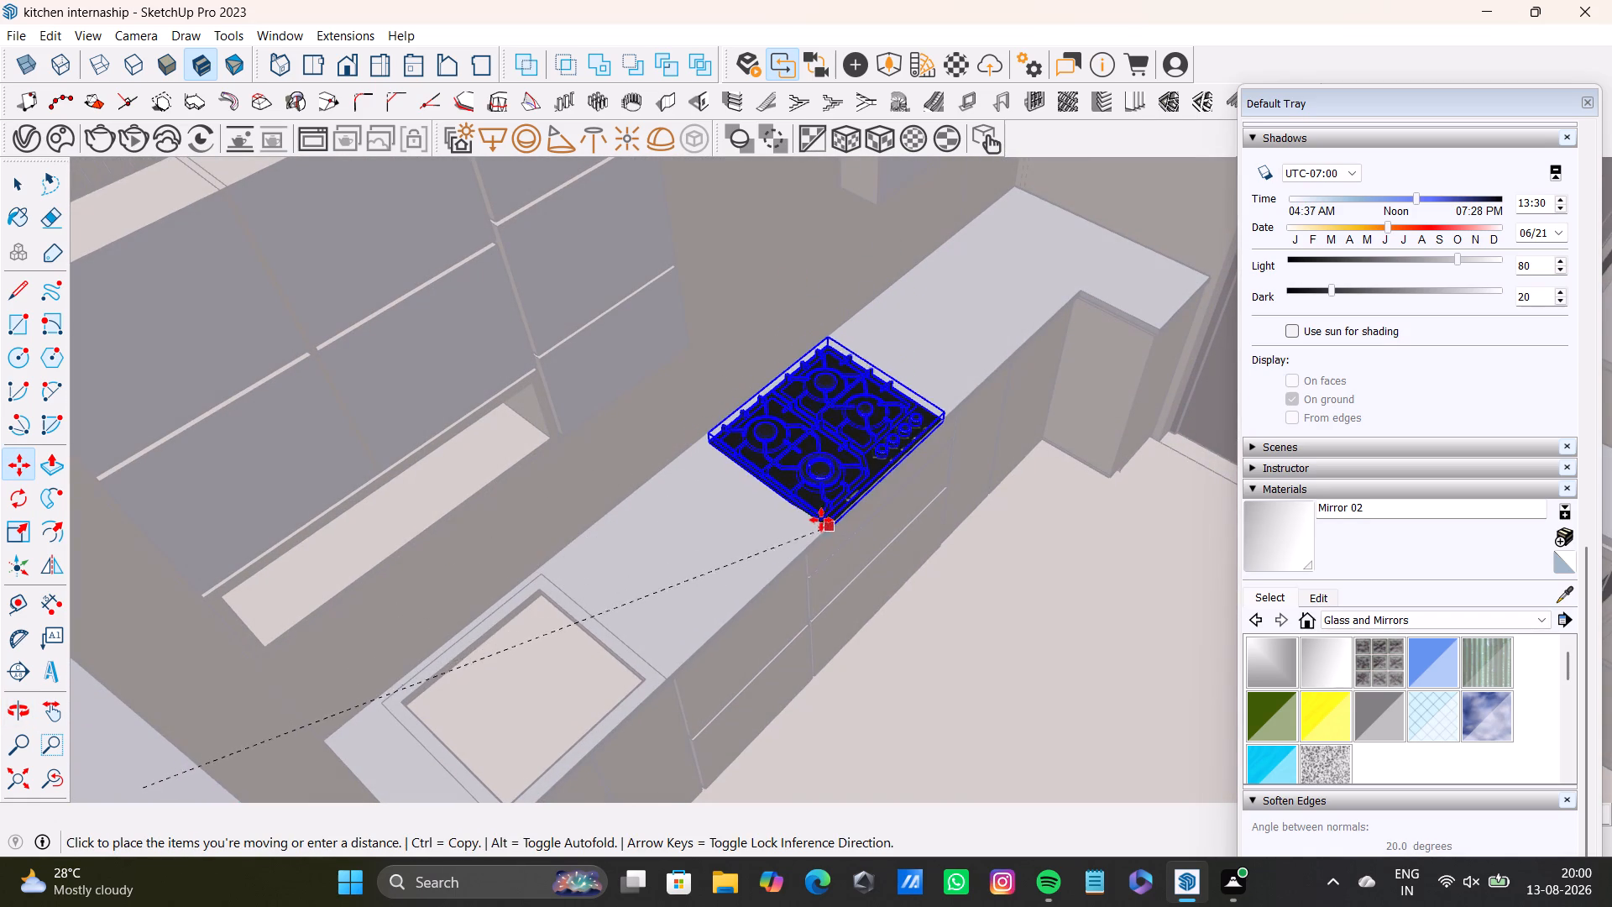
pyautogui.click(819, 522)
pyautogui.press('space')
pyautogui.scroll(-4, 484, 461)
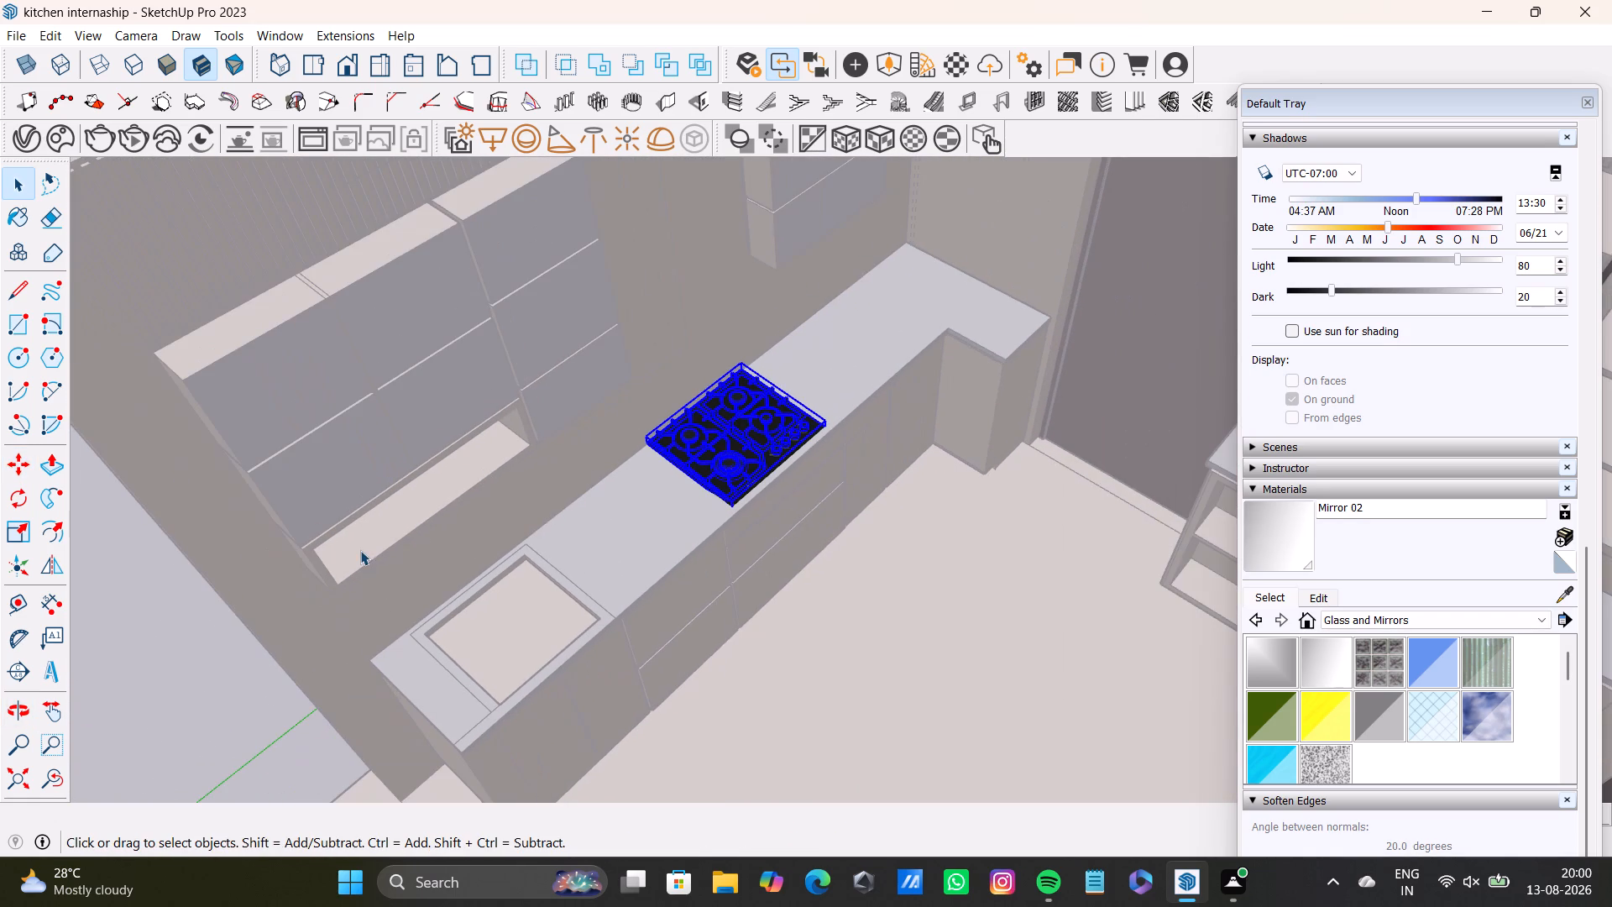
# Deselect the hob and close its open groups to return to the whole kitchen model.
pyautogui.click(139, 653)
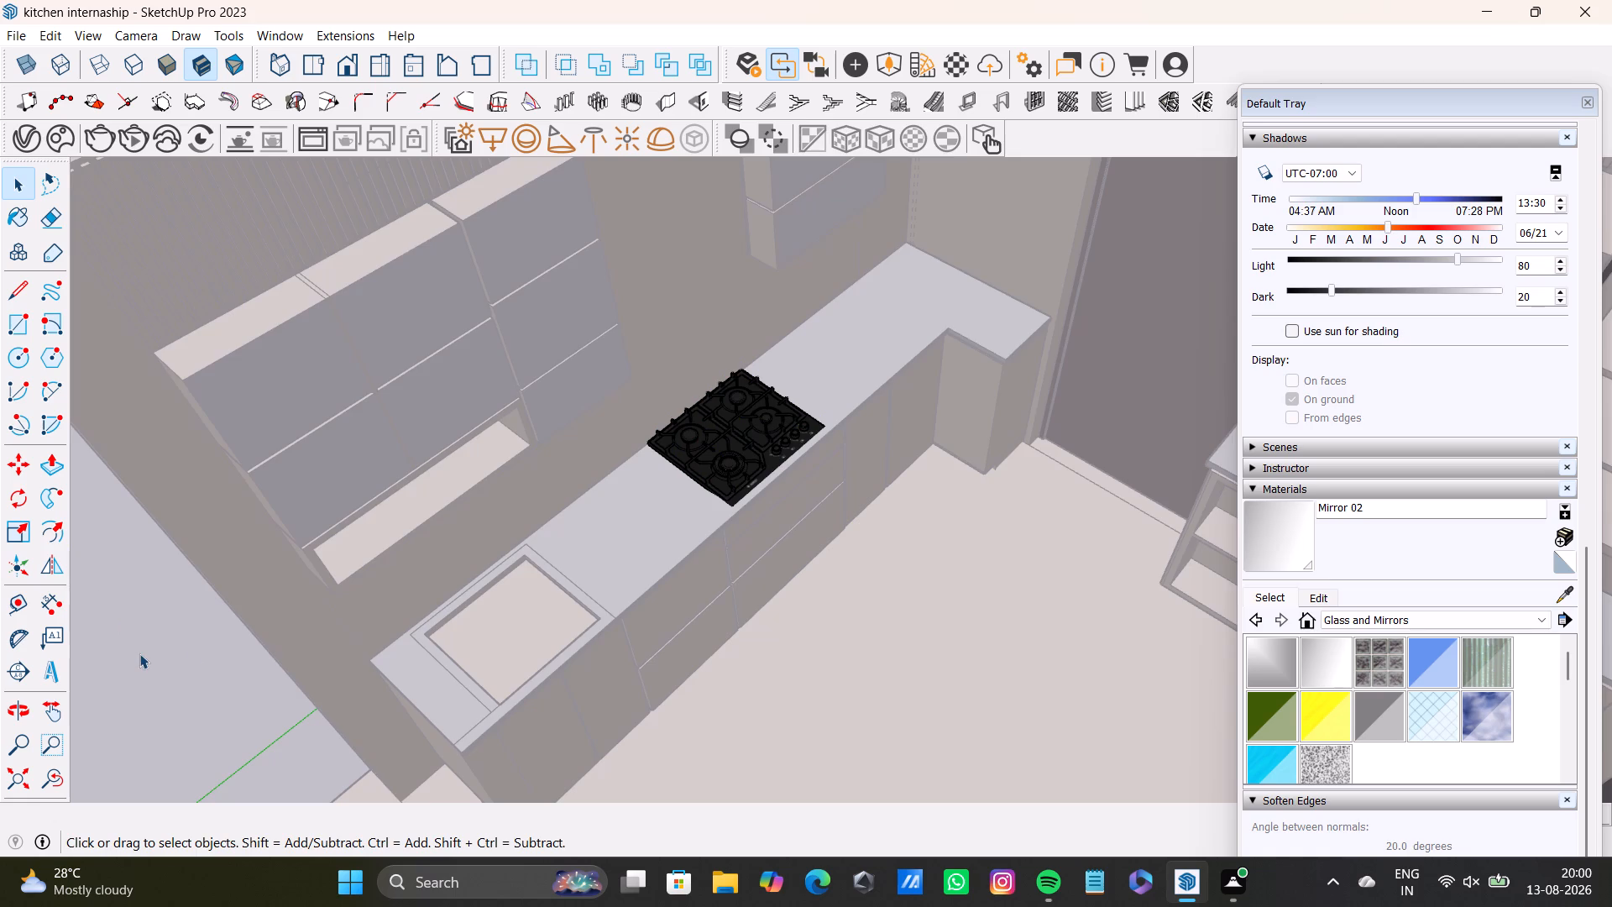
pyautogui.scroll(-4, 373, 612)
pyautogui.moveTo(510, 611); pyautogui.dragTo(578, 478, button='middle')
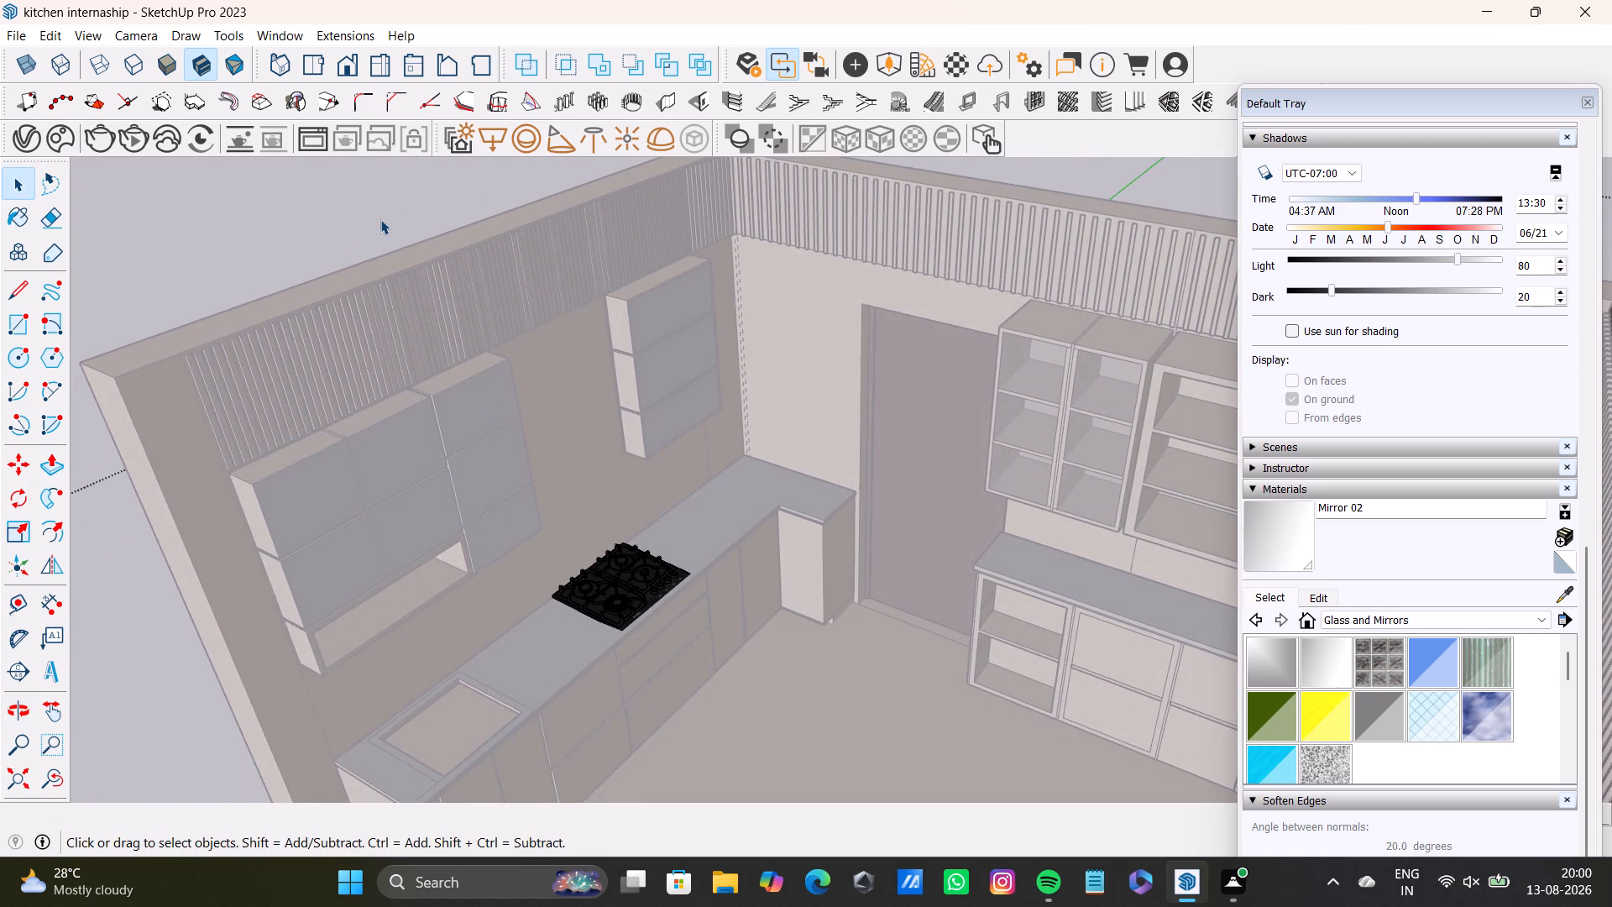
pyautogui.click(380, 219)
pyautogui.click(380, 219)
# Stretch the hob slightly along the counter's length, in the green axis direction, with the Scale tool and deselect it.
pyautogui.scroll(11, 805, 604)
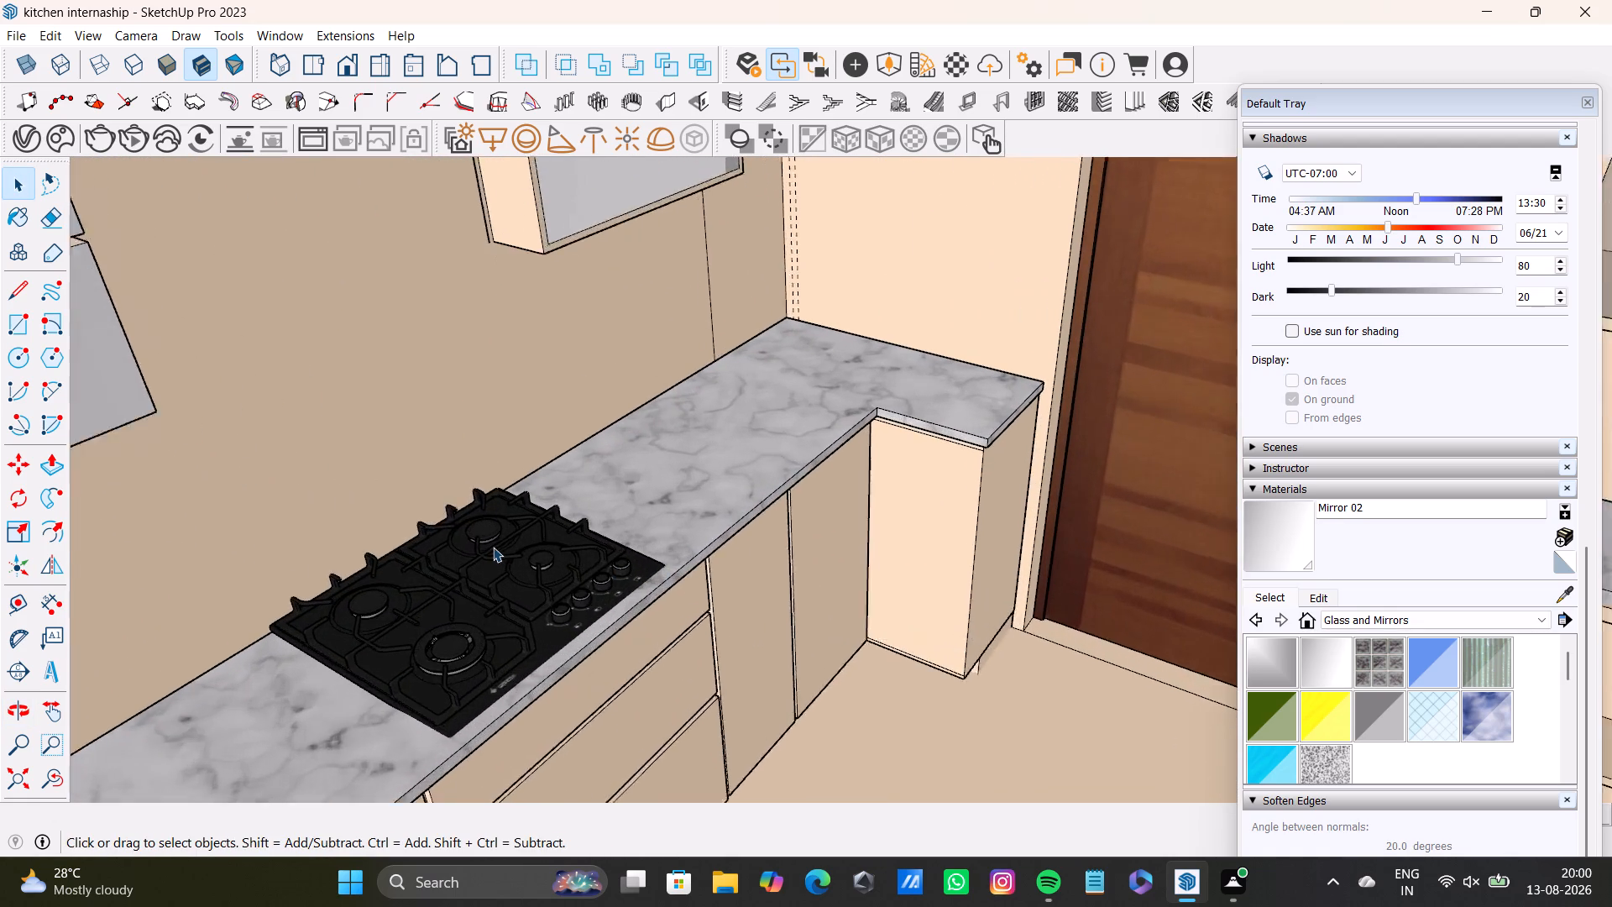
pyautogui.click(492, 547)
pyautogui.press('s')
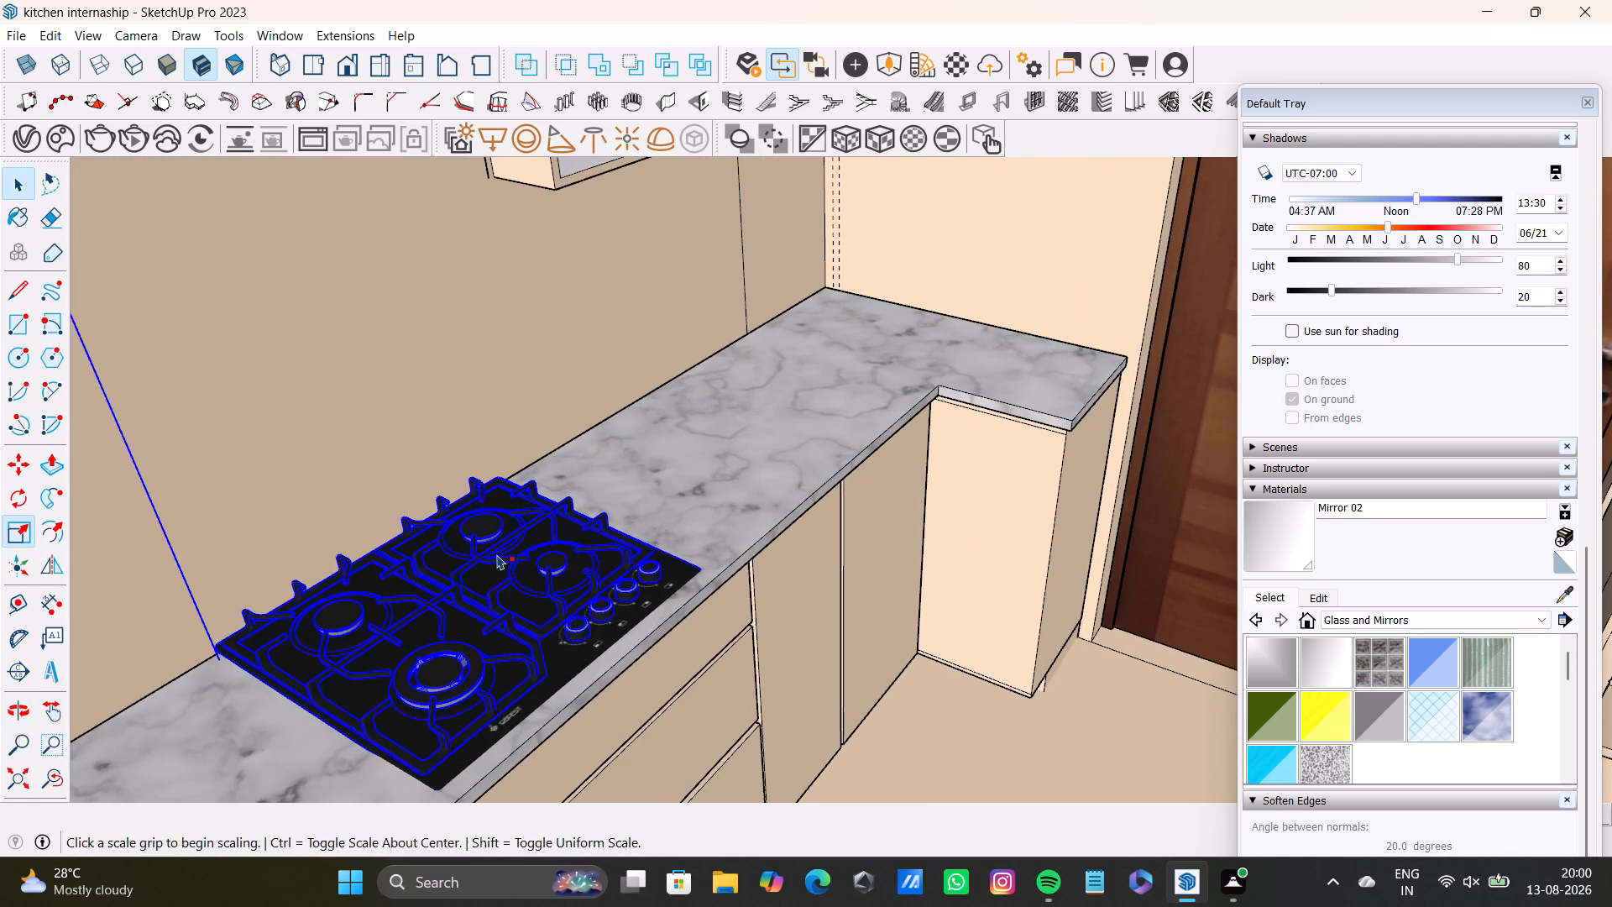
pyautogui.scroll(-5, 375, 464)
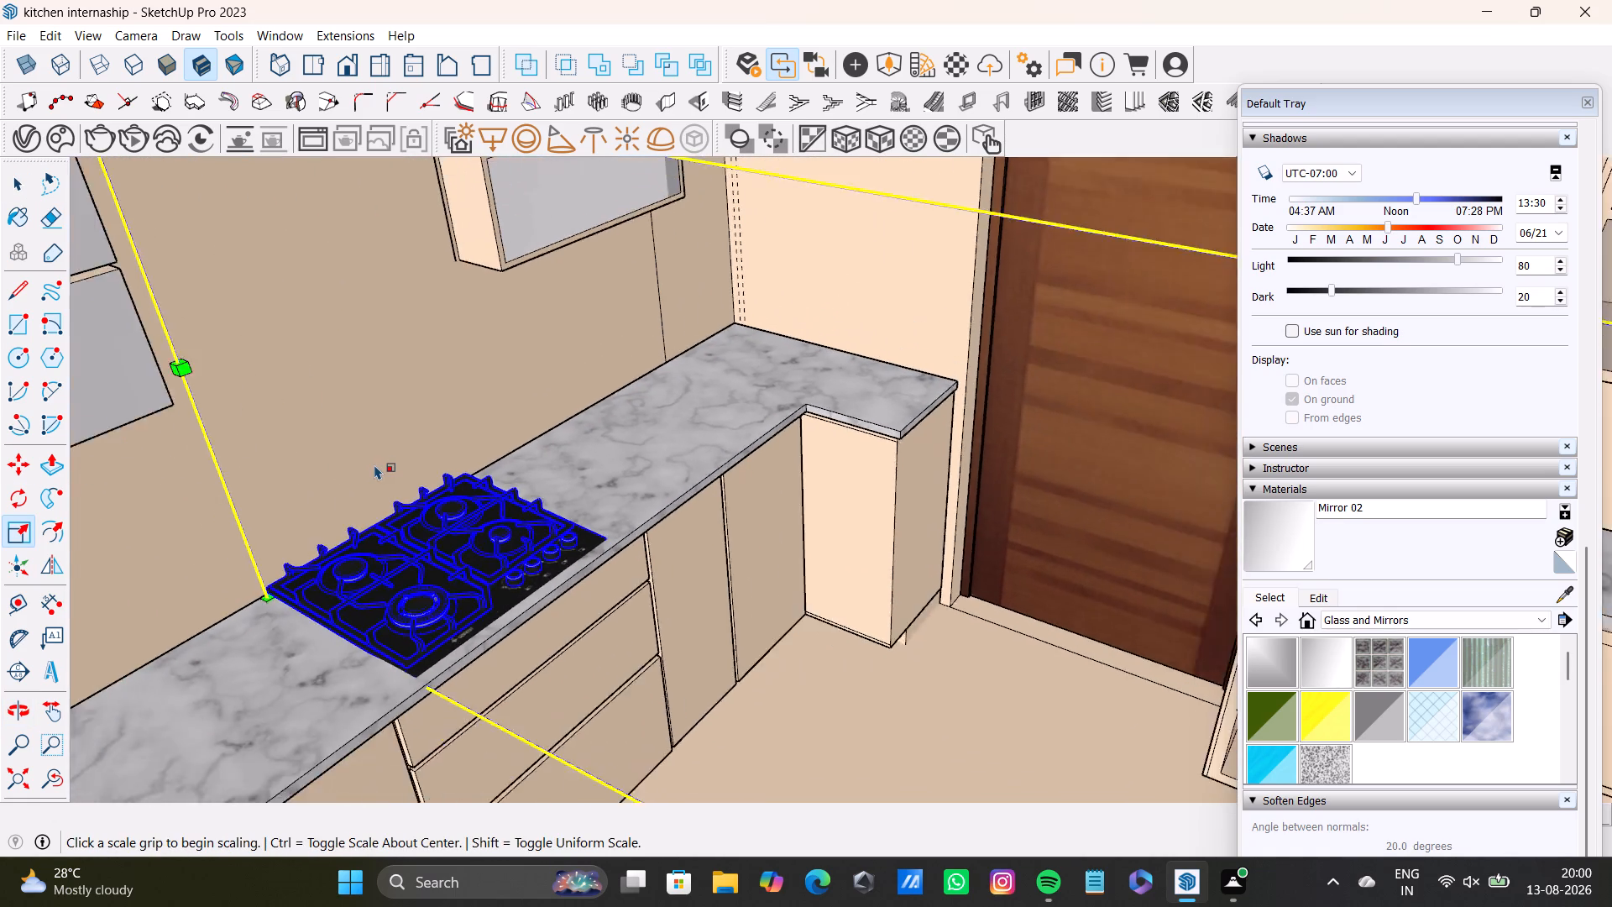
pyautogui.scroll(-16, 374, 464)
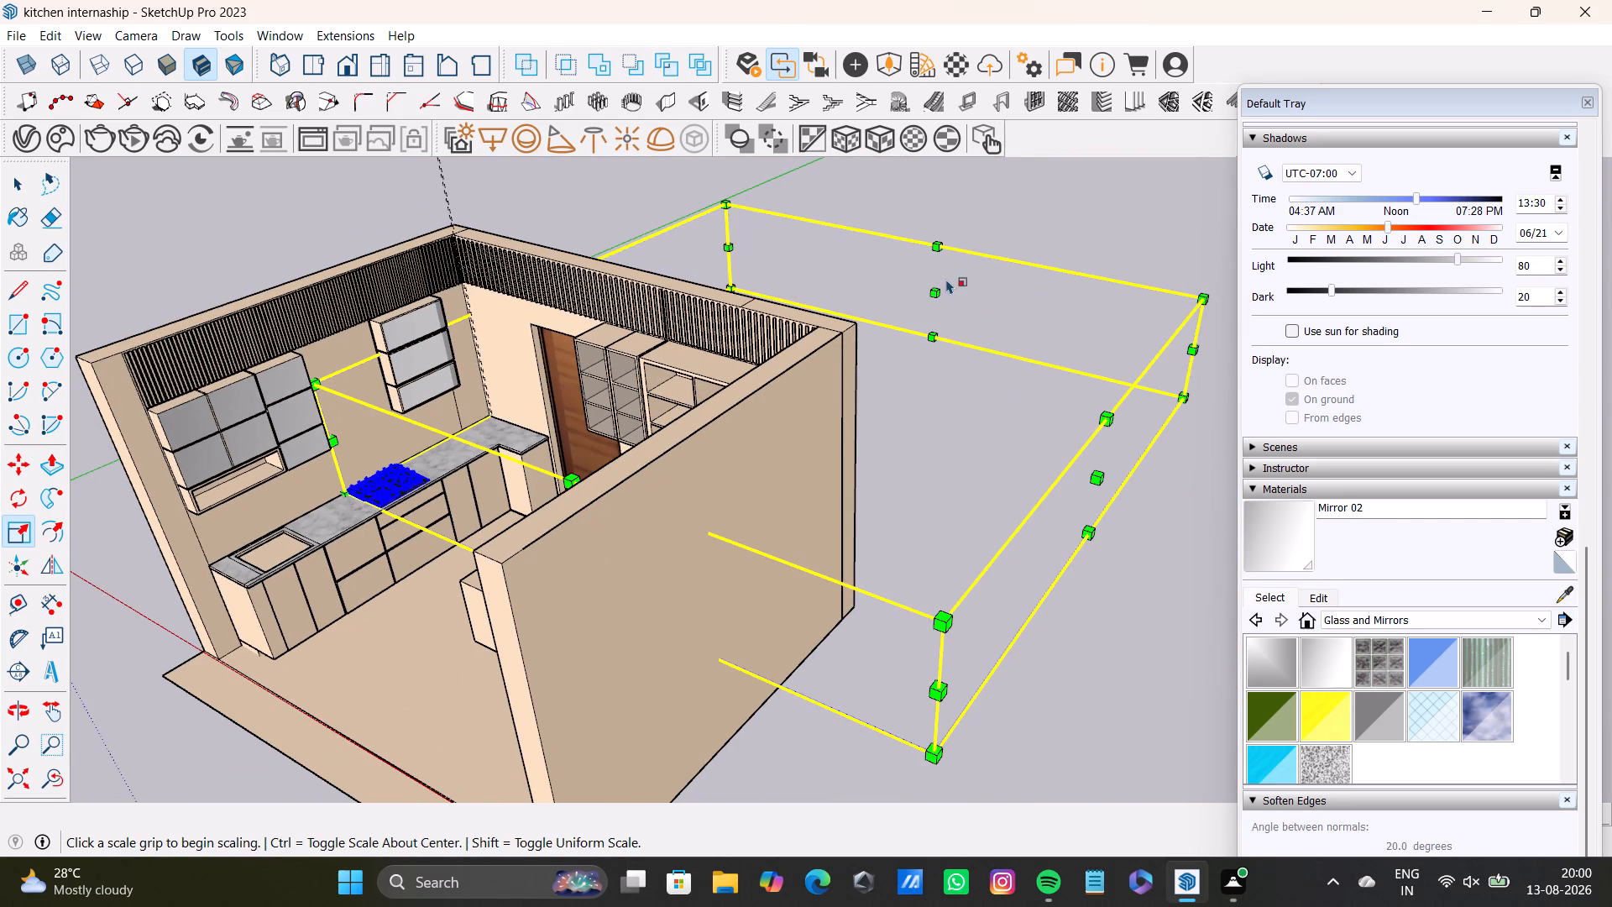
pyautogui.moveTo(934, 289); pyautogui.dragTo(987, 233)
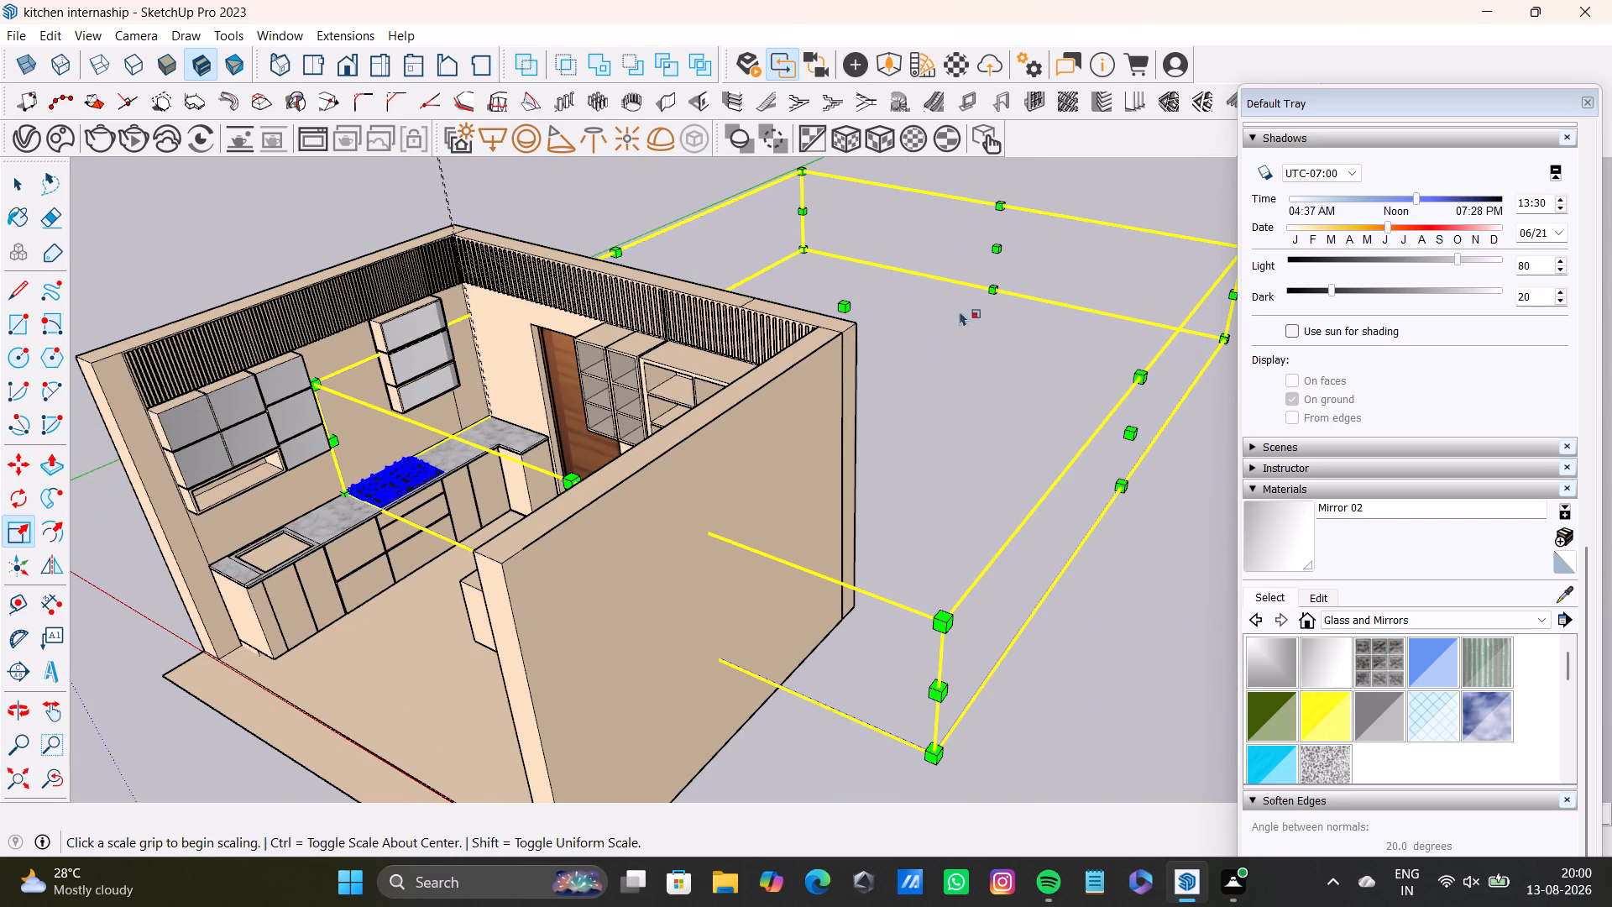
pyautogui.click(974, 424)
pyautogui.press('space')
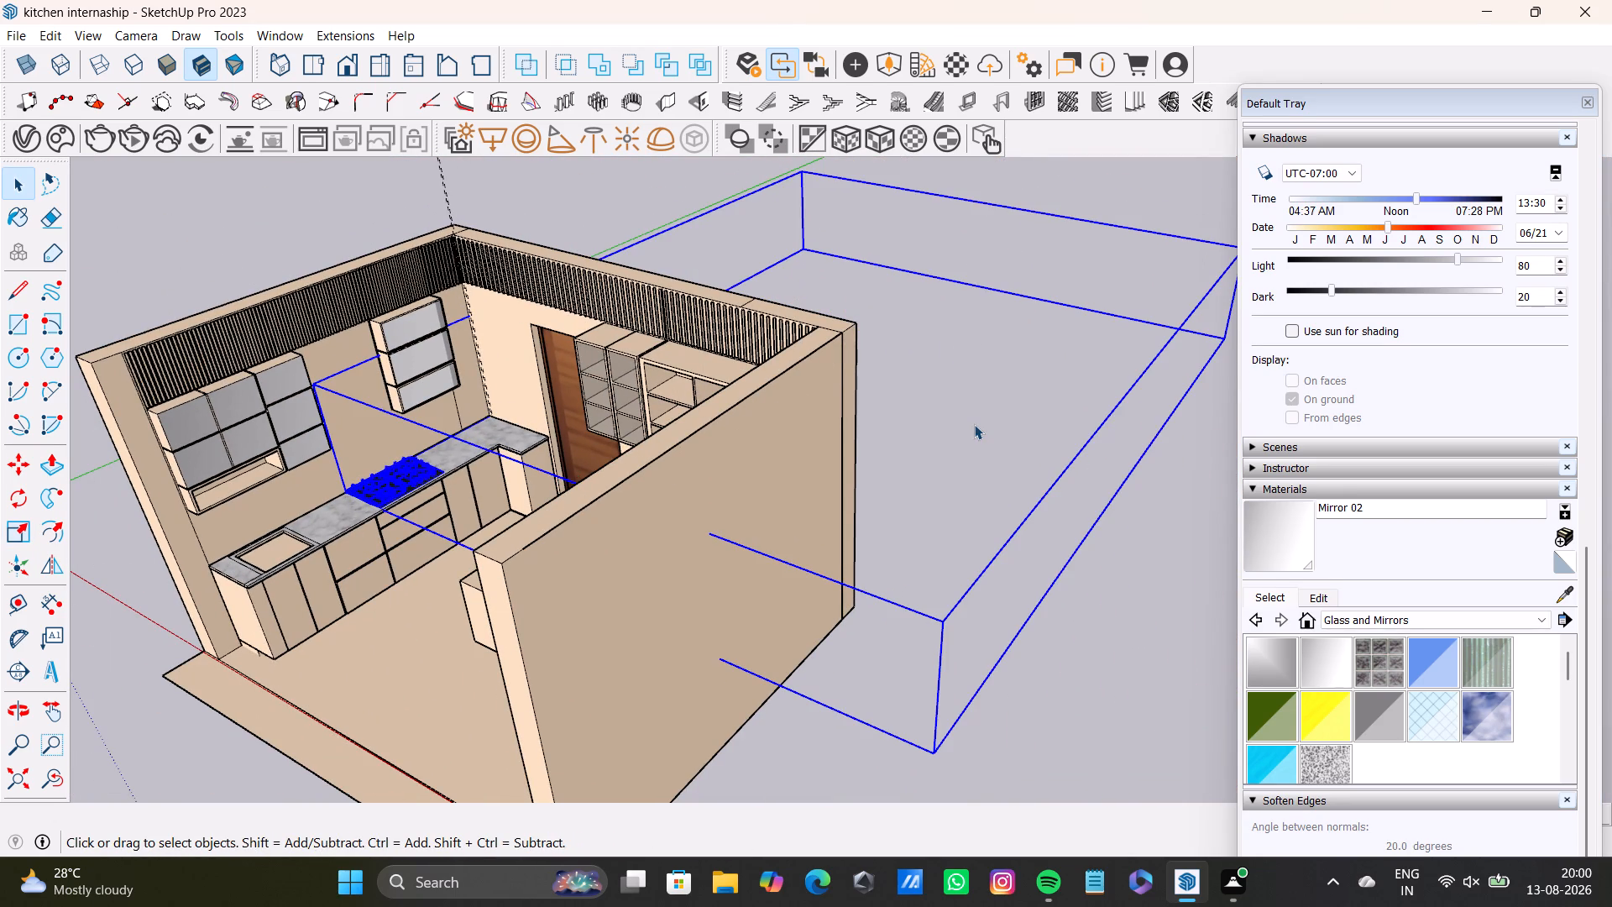
pyautogui.press('space')
pyautogui.click(974, 424)
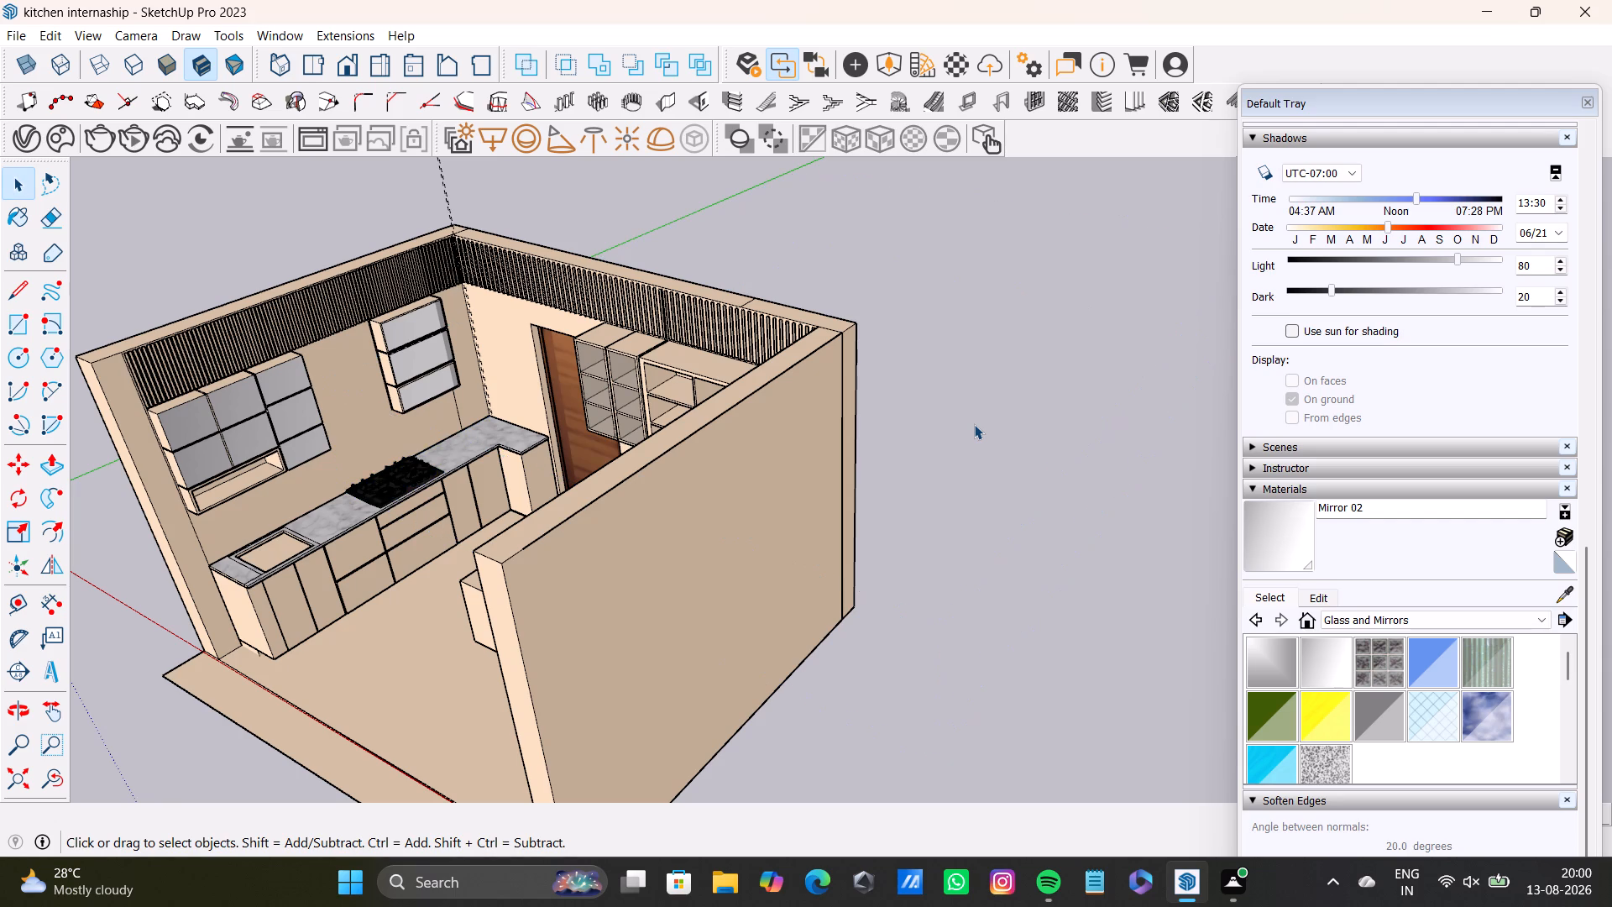
# Examine the hob on the marble counter up close and the whole kitchen from several angles.
pyautogui.scroll(13, 280, 553)
pyautogui.scroll(3, 460, 432)
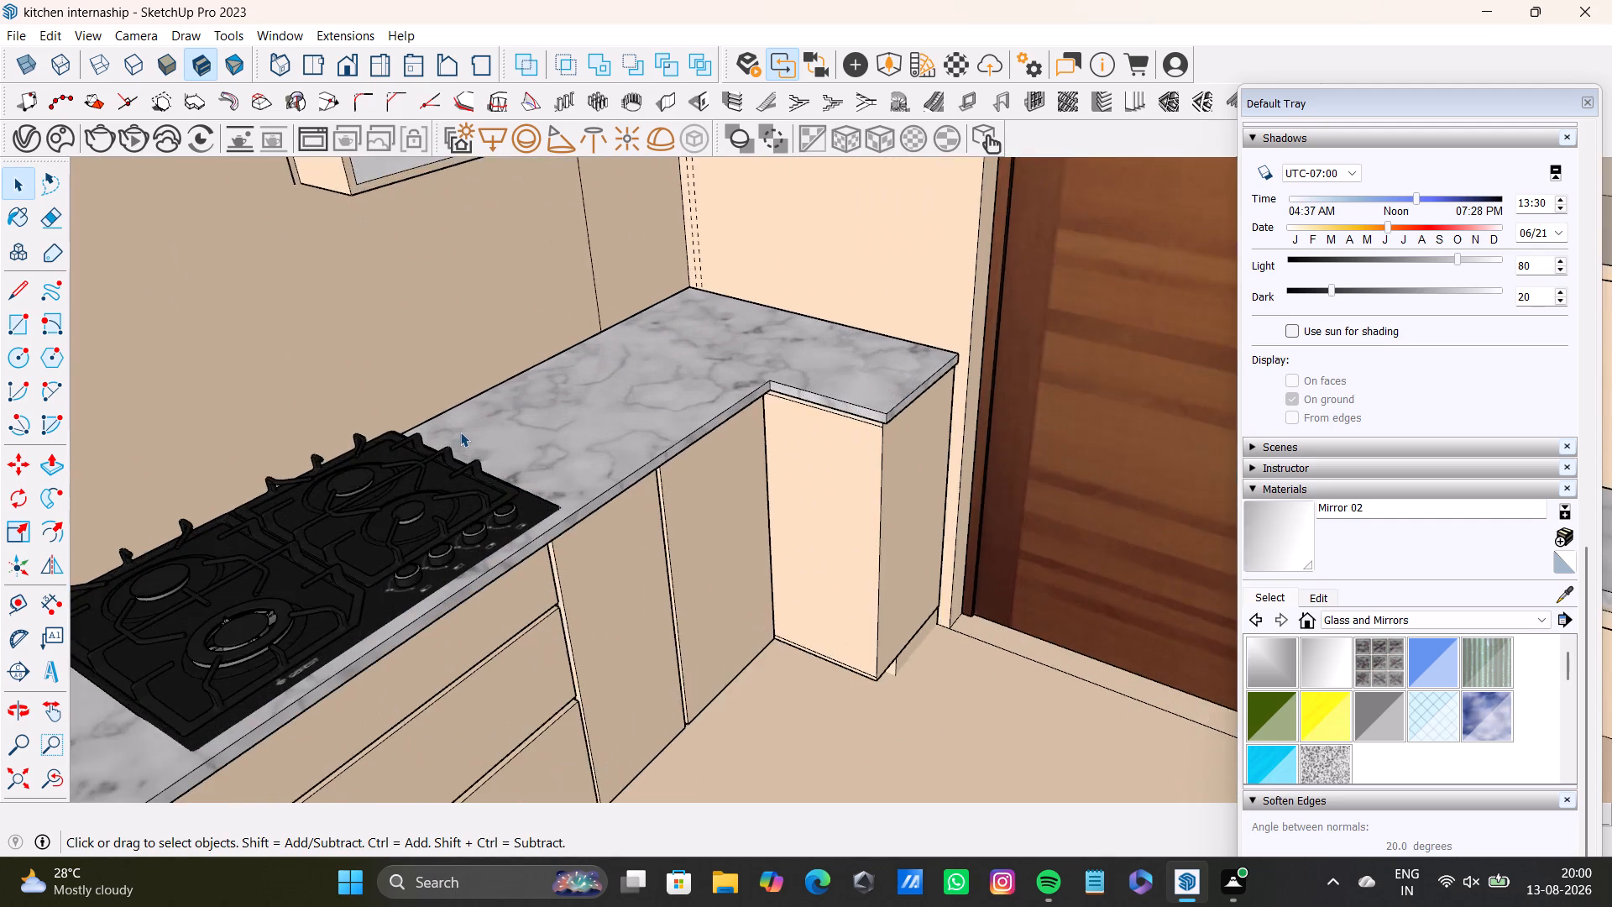
pyautogui.scroll(-20, 460, 432)
pyautogui.scroll(-1, 460, 432)
pyautogui.scroll(6, 389, 477)
pyautogui.moveTo(425, 471); pyautogui.dragTo(618, 415, button='middle')
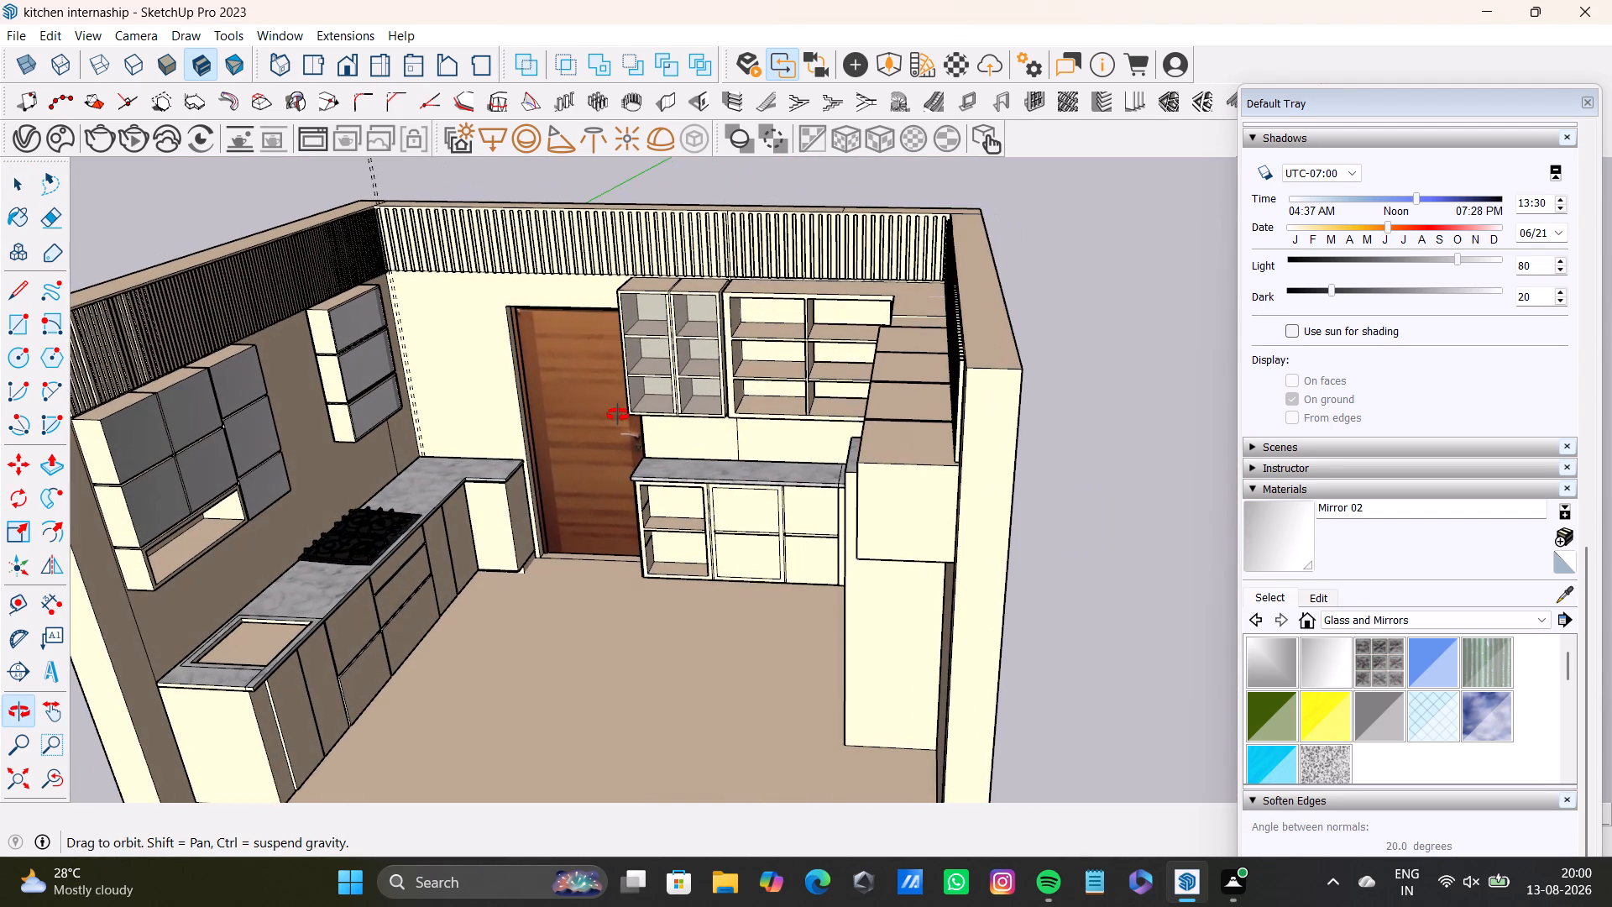
pyautogui.moveTo(618, 415); pyautogui.dragTo(589, 569, button='middle')
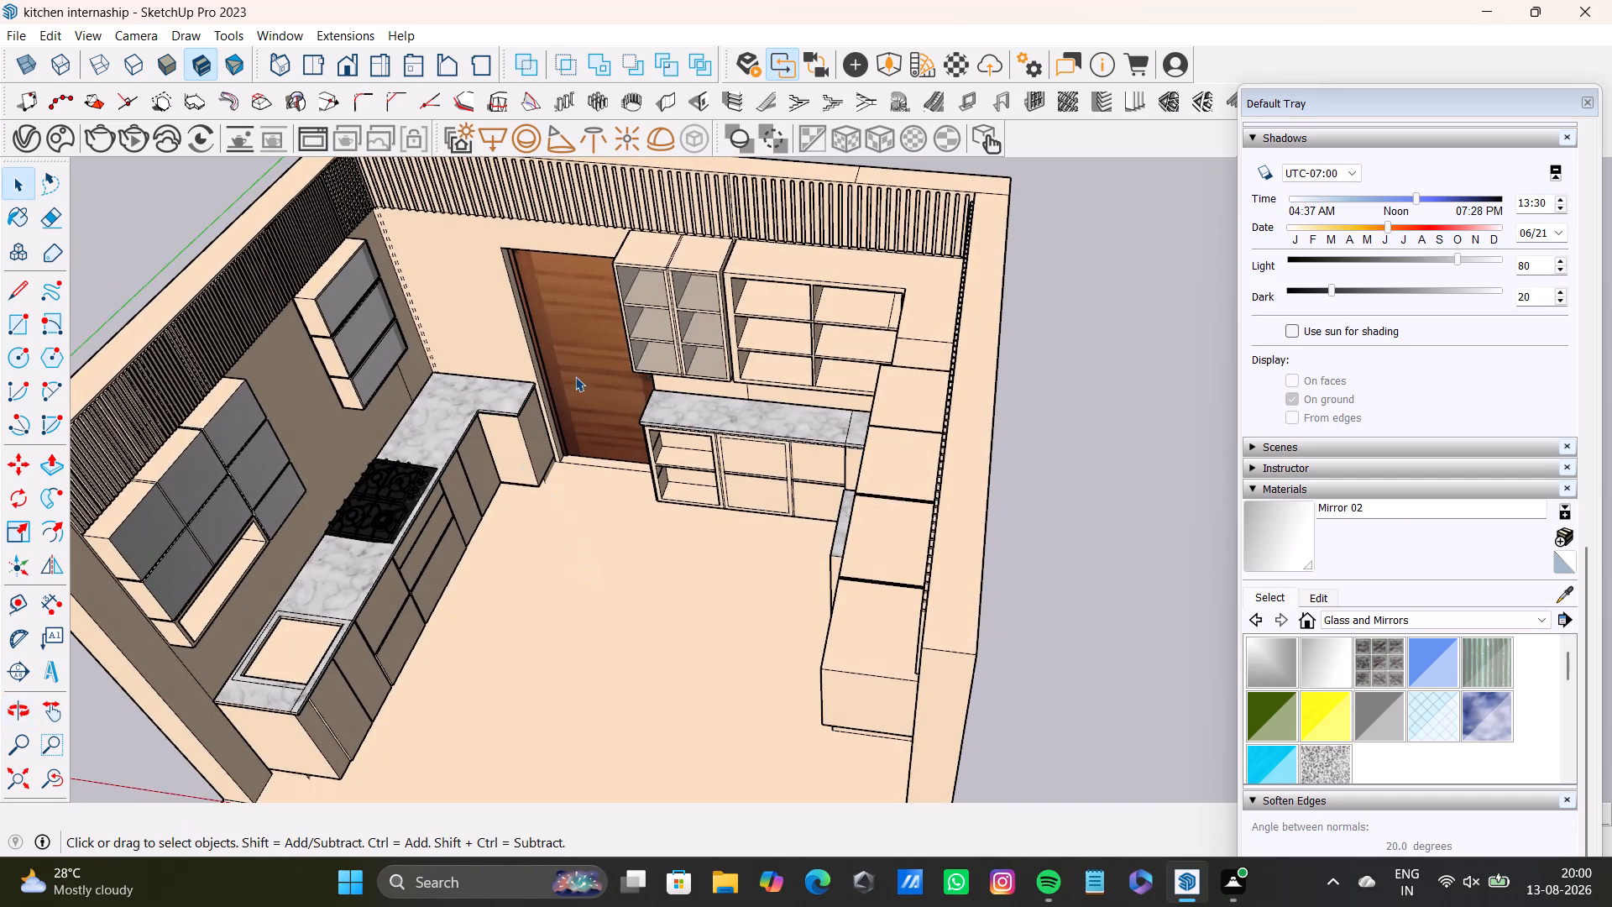
pyautogui.moveTo(613, 444); pyautogui.dragTo(254, 447, button='middle')
pyautogui.scroll(3, 368, 331)
pyautogui.moveTo(488, 198); pyautogui.dragTo(586, 237, button='middle')
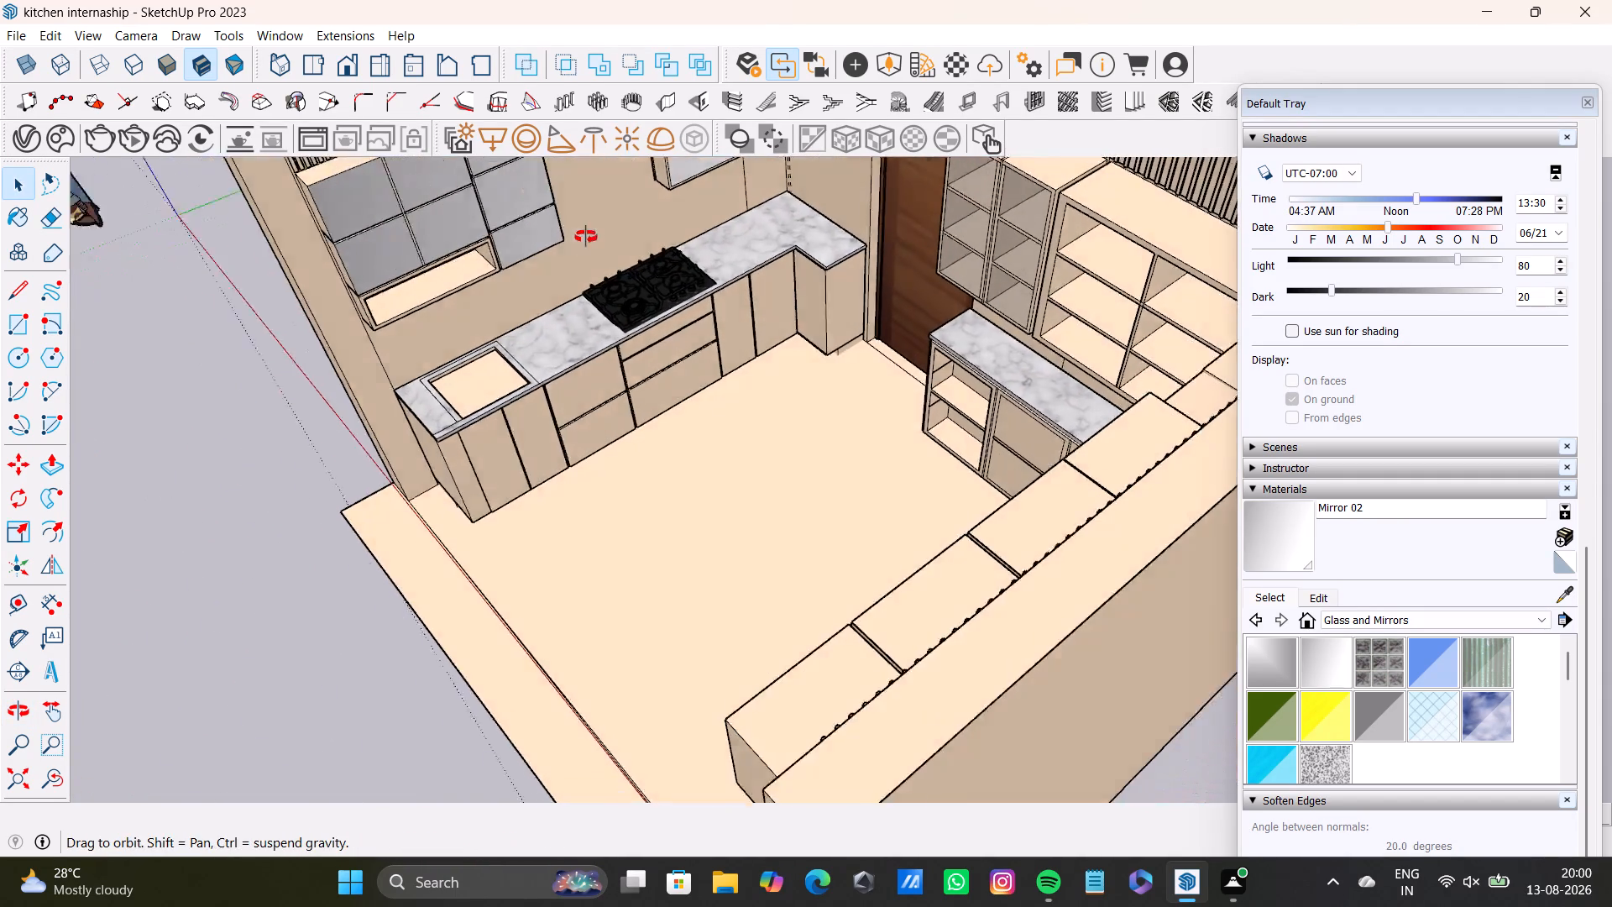
pyautogui.moveTo(586, 237); pyautogui.dragTo(598, 246, button='middle')
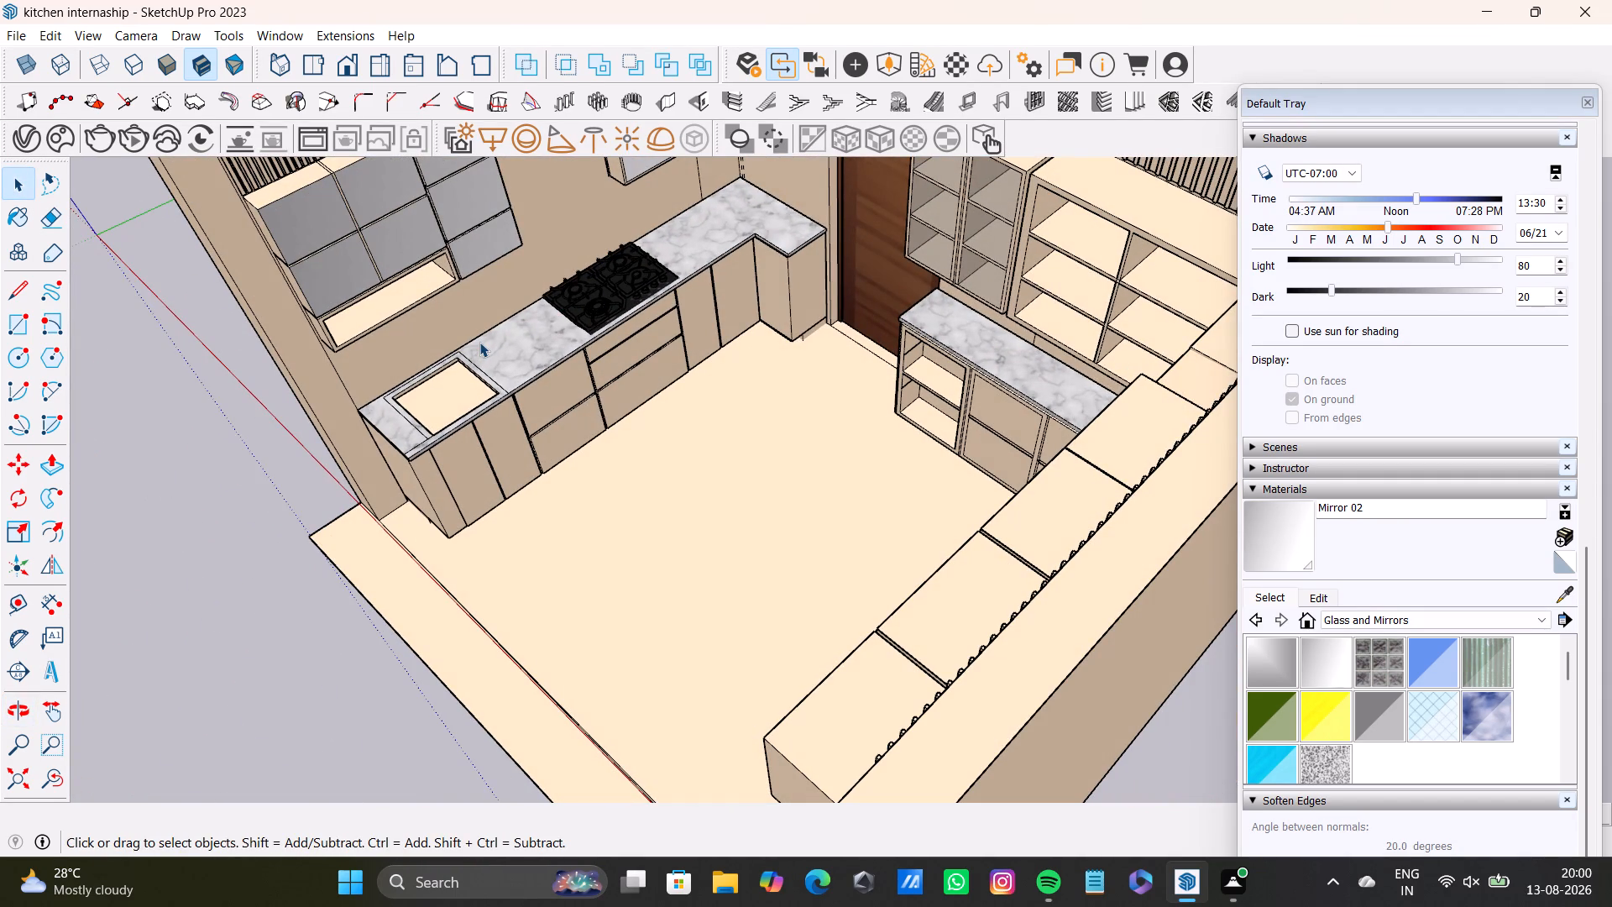
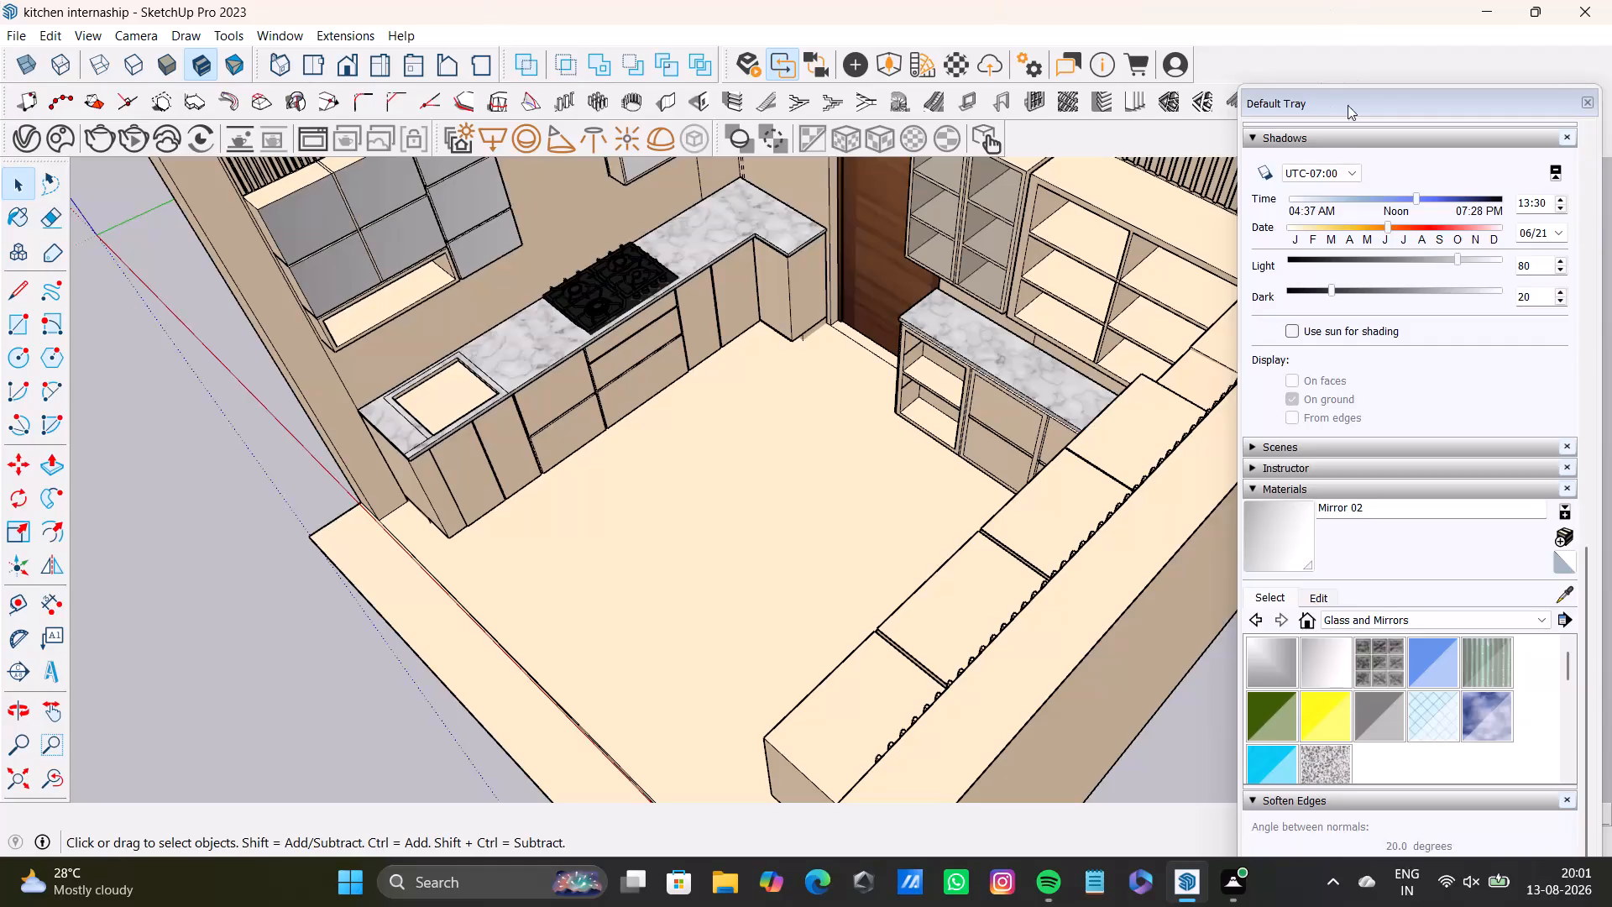
# Close the Default Tray to free the modelling view.
pyautogui.click(1587, 101)
# Examine the whole kitchen, the open corner wall shelves and the overhead cabinets from eye level and from above.
pyautogui.moveTo(744, 440); pyautogui.dragTo(791, 411, button='middle')
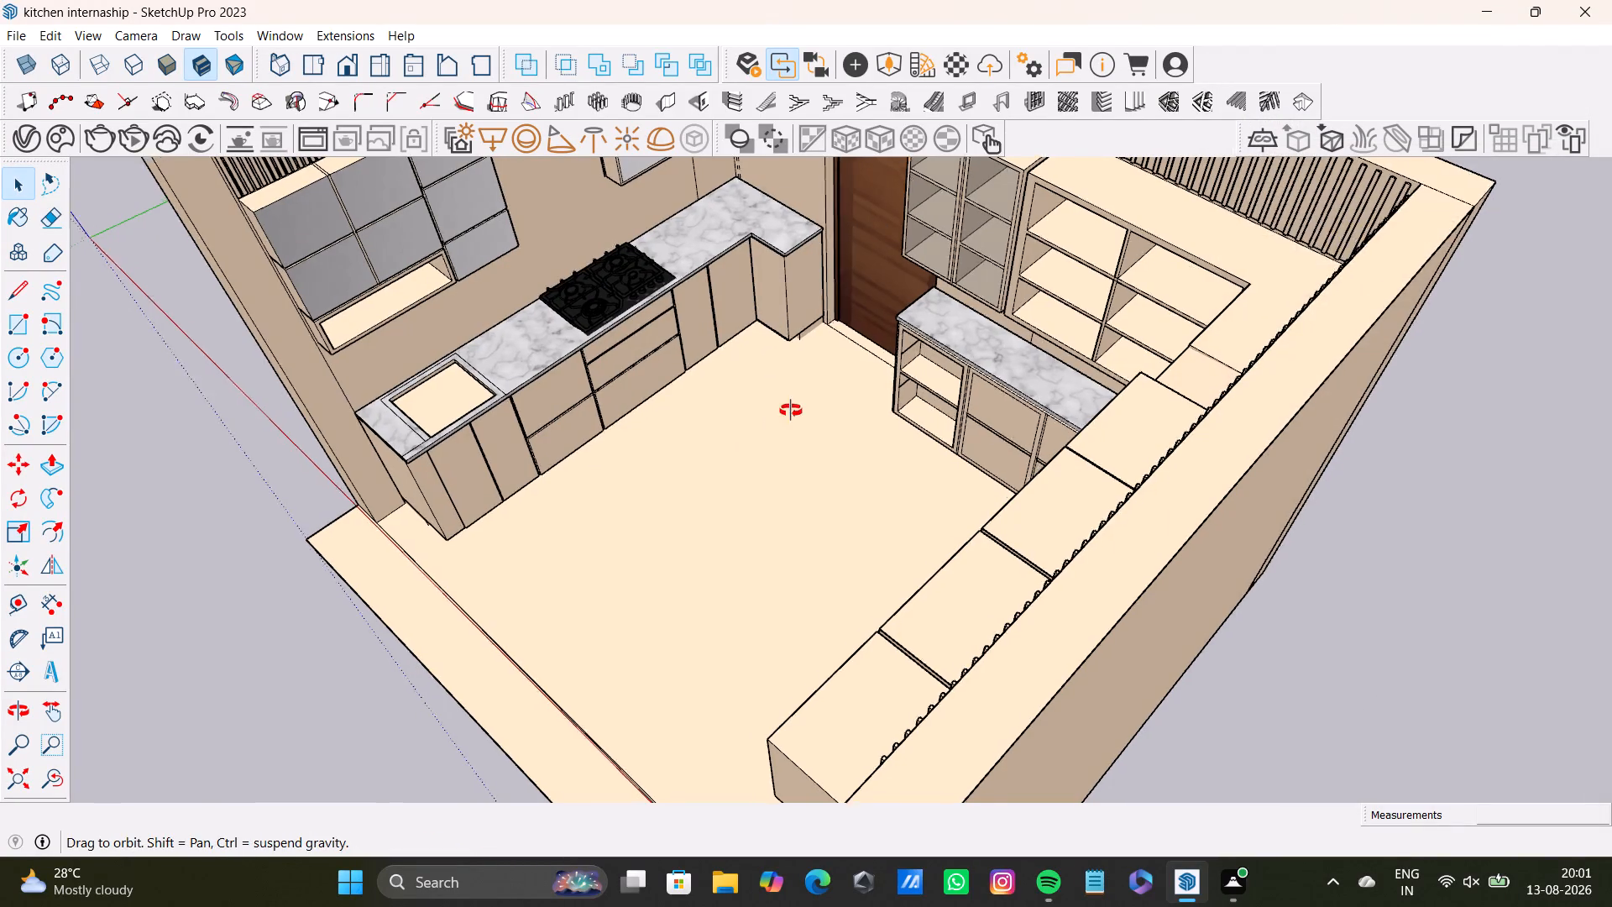
pyautogui.moveTo(791, 411); pyautogui.dragTo(925, 305, button='middle')
pyautogui.scroll(-8, 589, 458)
pyautogui.moveTo(590, 458); pyautogui.dragTo(921, 310, button='middle')
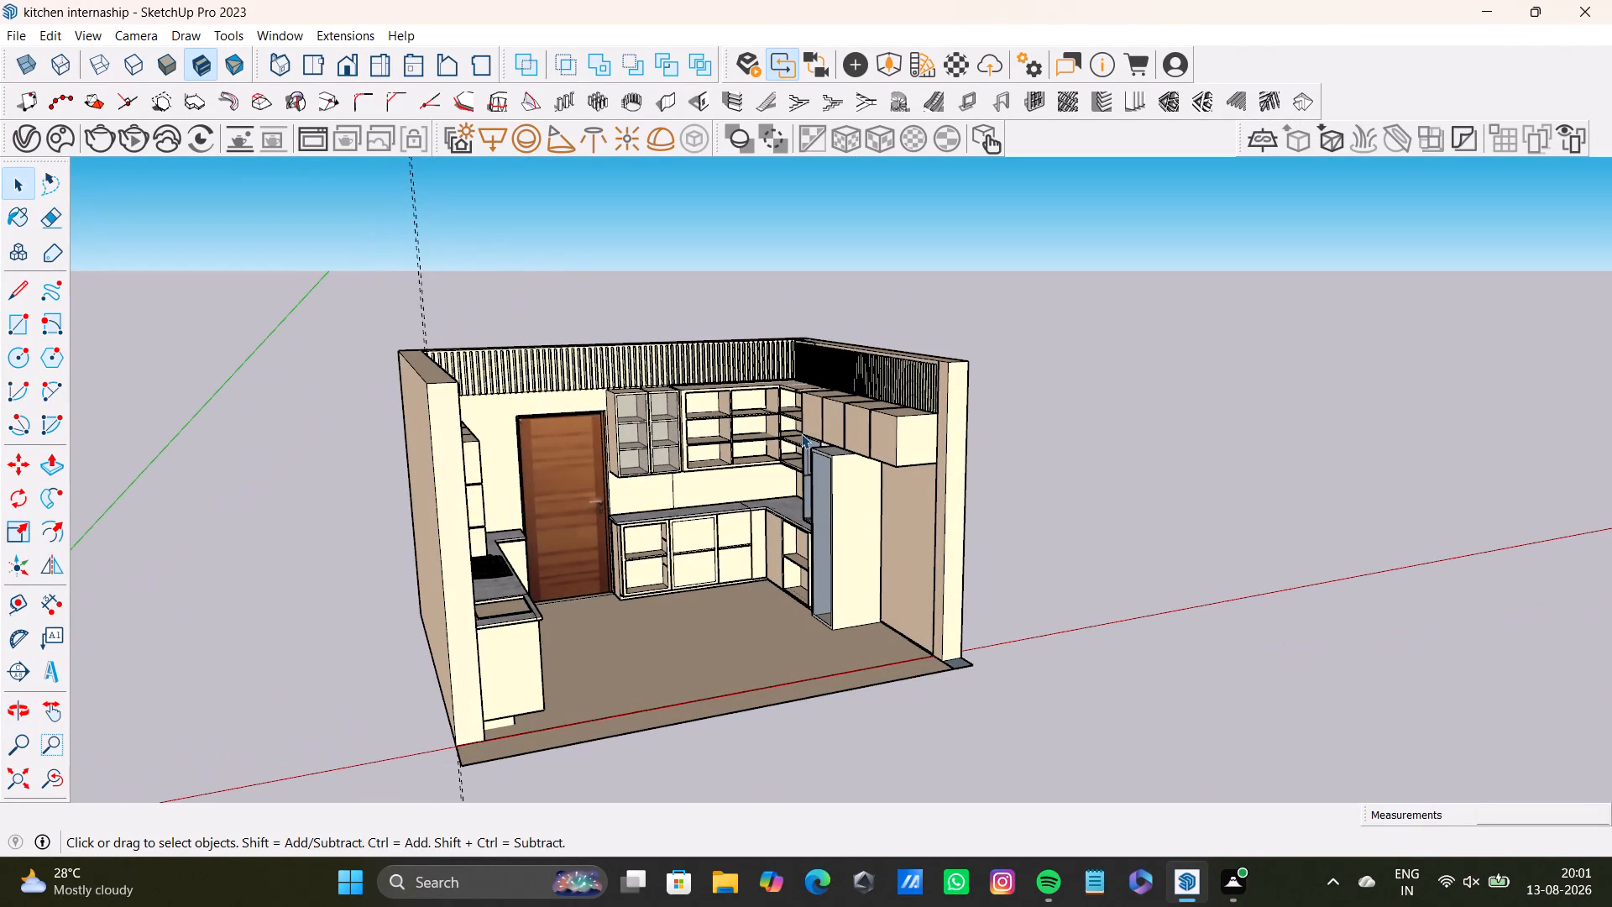
pyautogui.scroll(7, 830, 460)
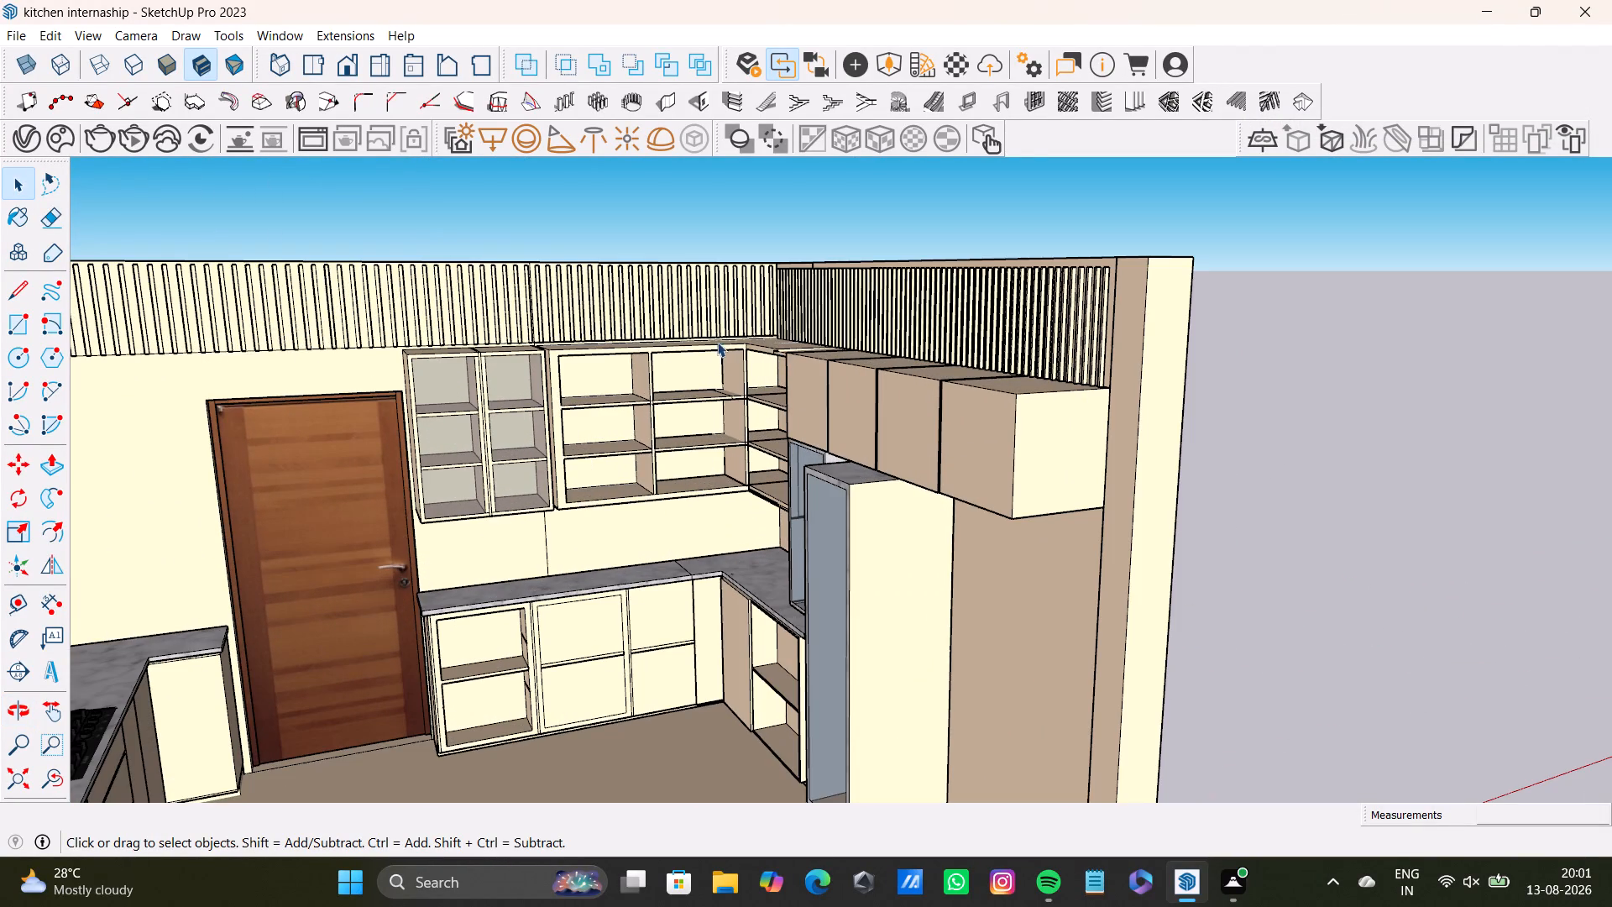
pyautogui.moveTo(713, 542); pyautogui.dragTo(669, 663, button='middle')
pyautogui.scroll(3, 715, 499)
pyautogui.moveTo(684, 491); pyautogui.dragTo(624, 519, button='middle')
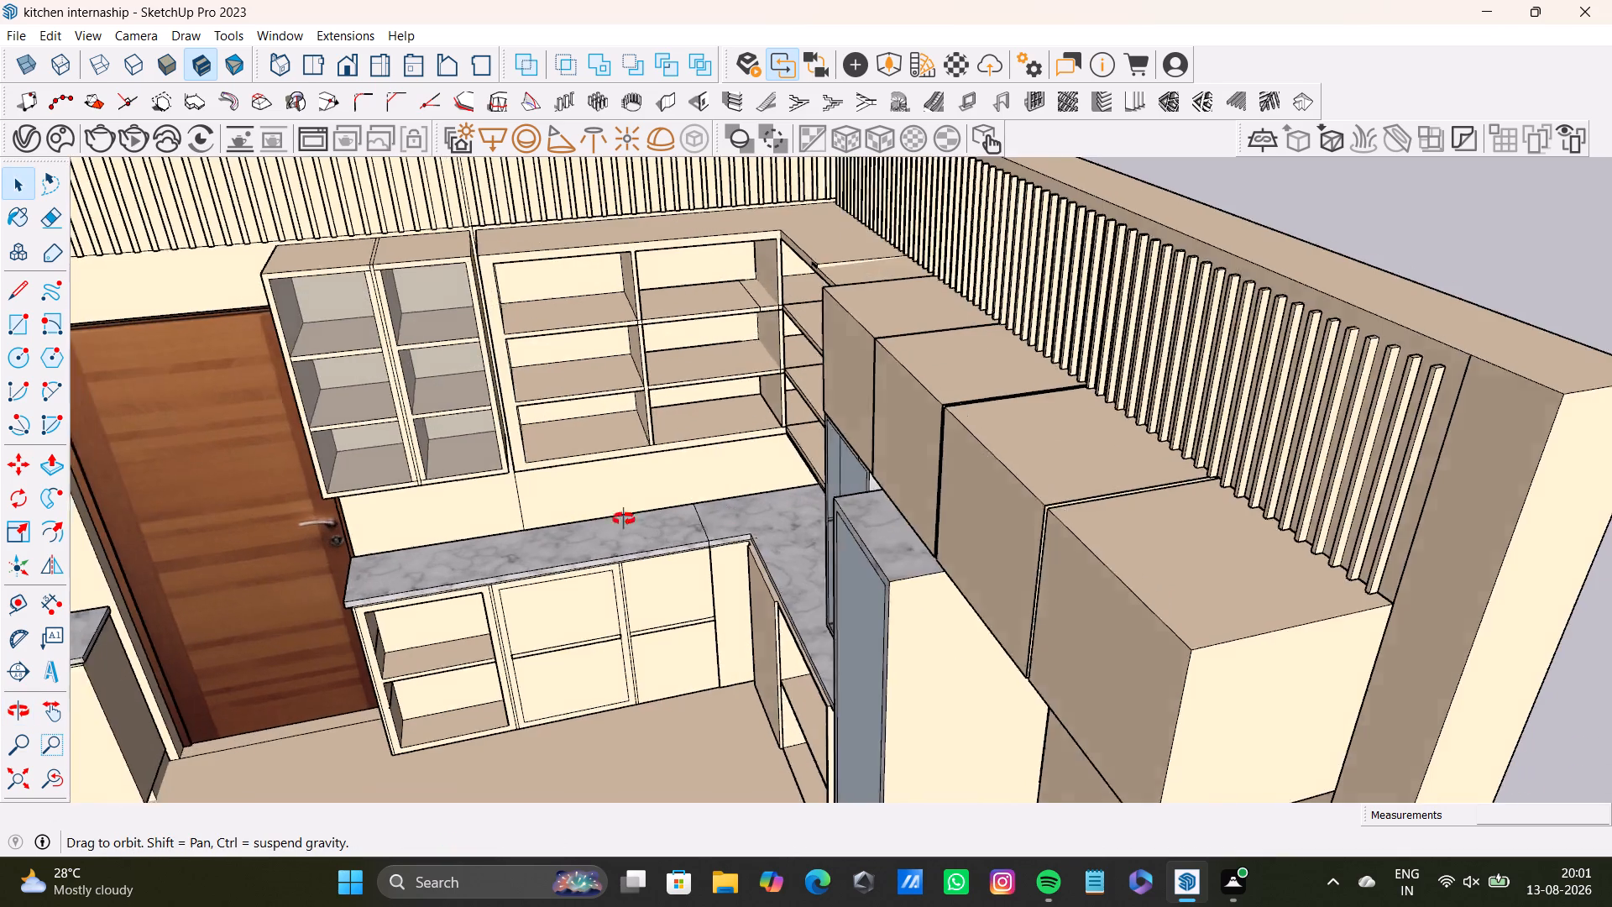
pyautogui.moveTo(624, 519); pyautogui.dragTo(863, 355, button='middle')
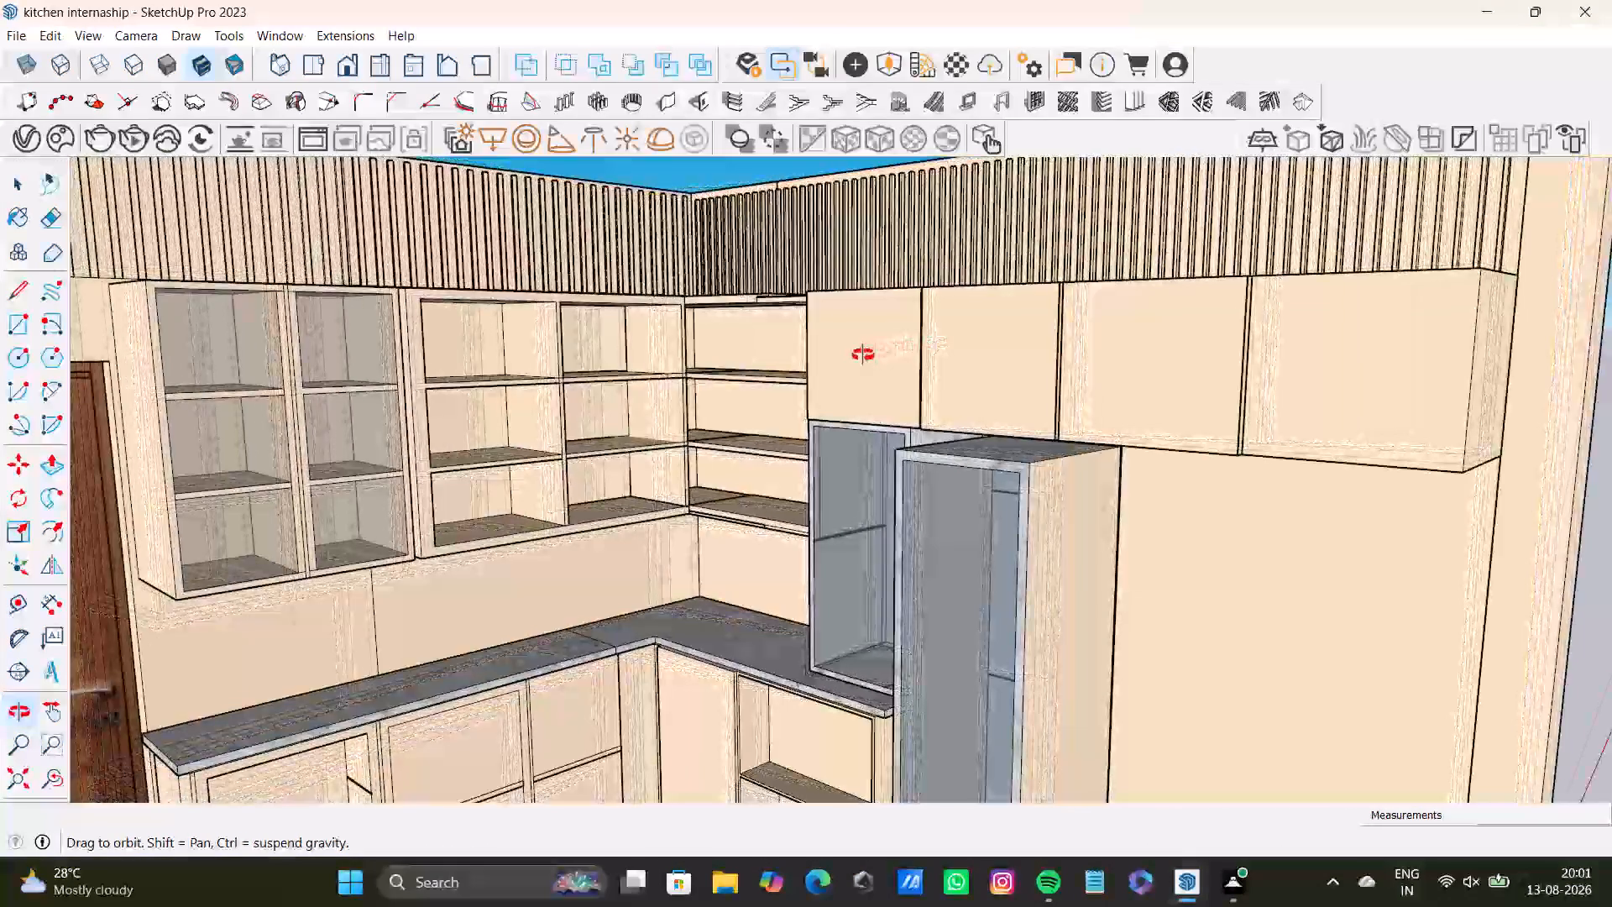
pyautogui.moveTo(863, 355); pyautogui.dragTo(745, 572, button='middle')
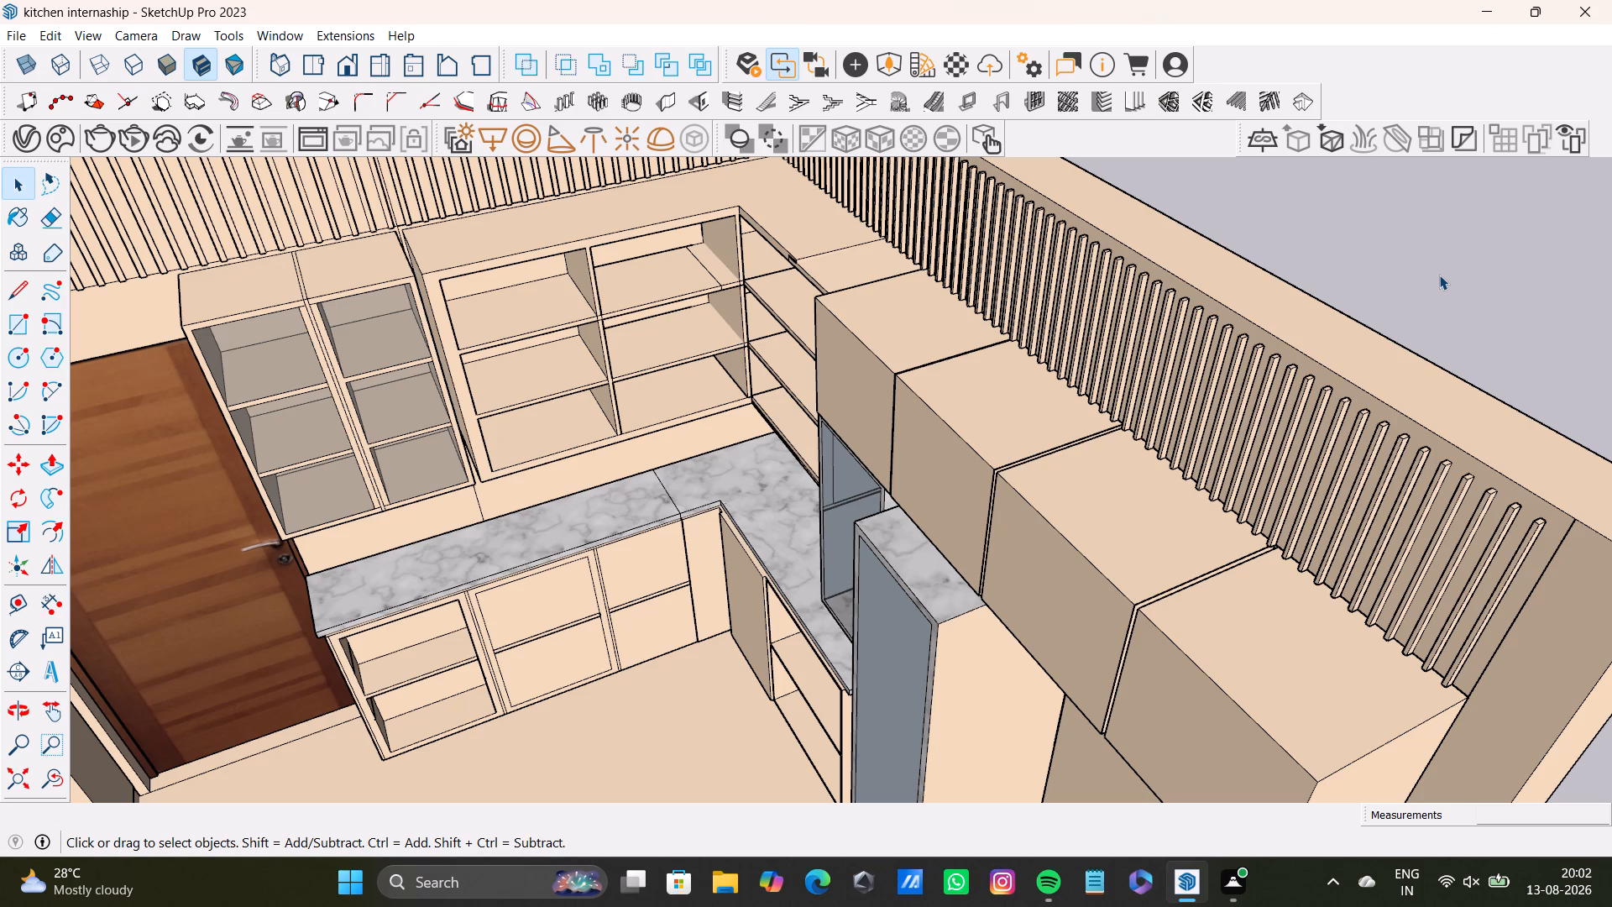
# With nothing selected, inspect the tall unit beside the corner counter and the overhead cabinets below the slatted wall strip.
pyautogui.click(1356, 257)
pyautogui.press('space')
pyautogui.press('space')
pyautogui.press('space')
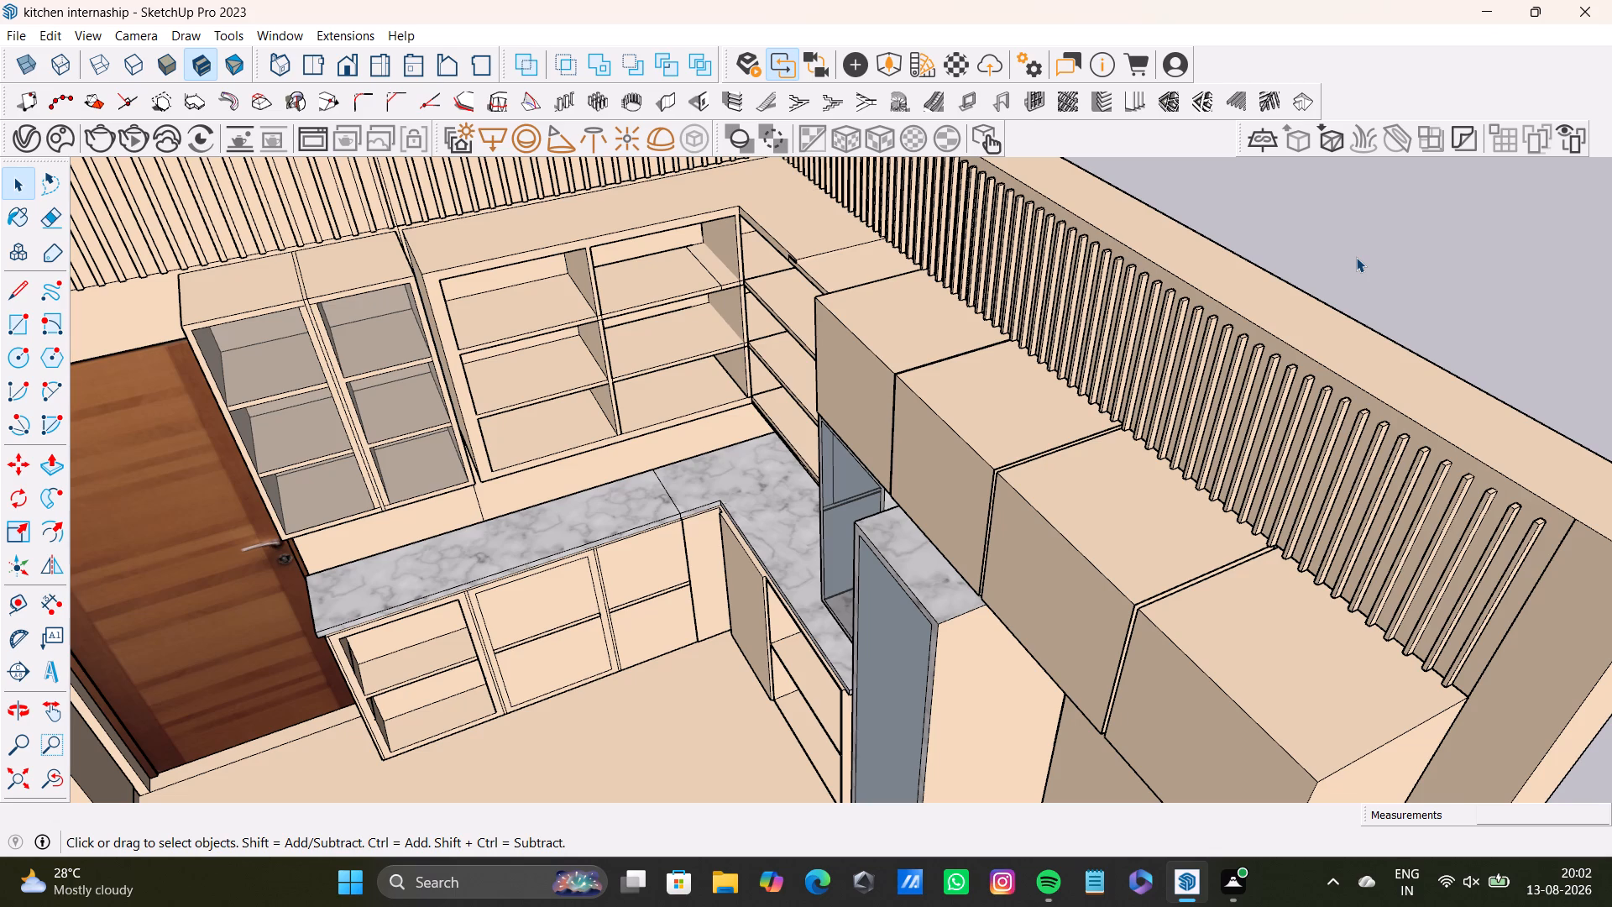
pyautogui.click(1356, 257)
pyautogui.scroll(-5, 628, 569)
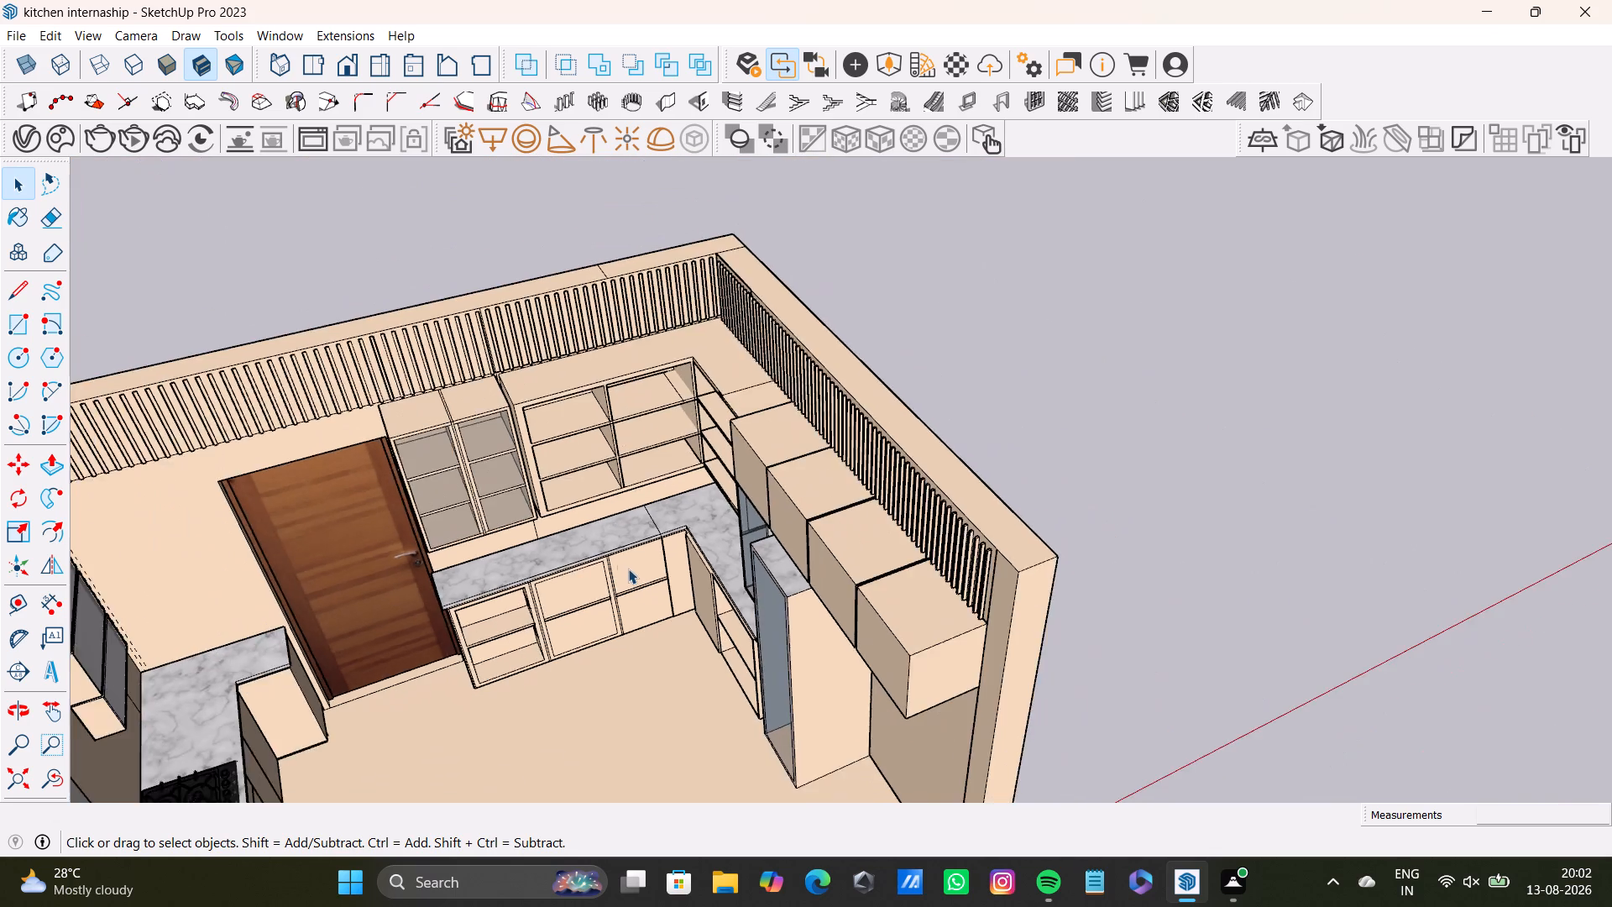
pyautogui.moveTo(628, 569); pyautogui.dragTo(720, 464, button='middle')
pyautogui.scroll(7, 756, 543)
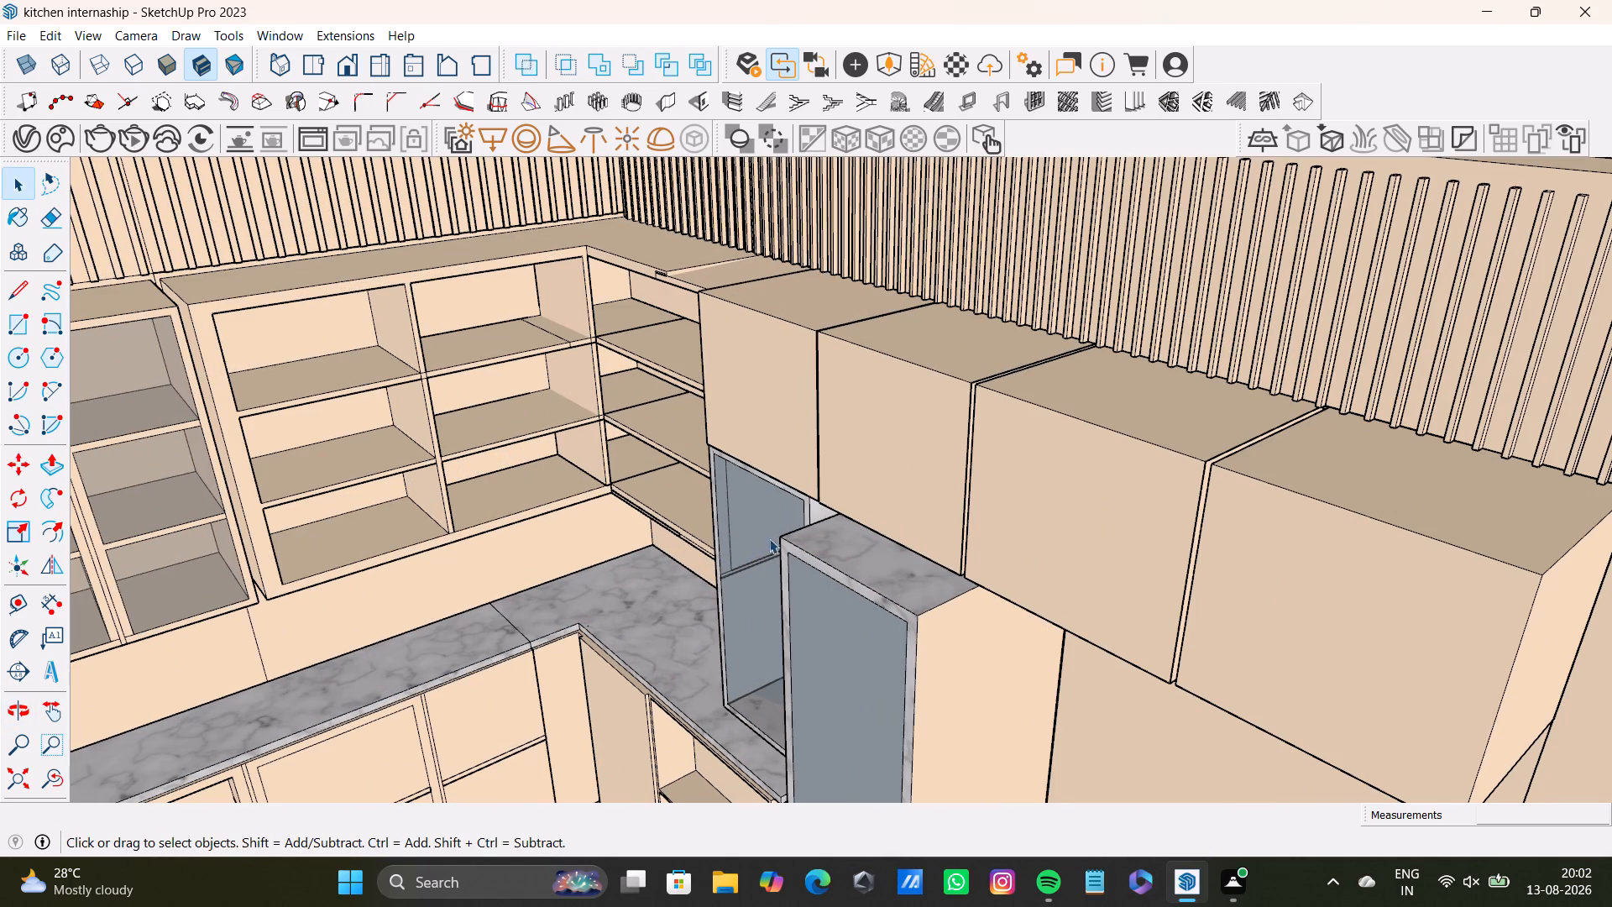
pyautogui.scroll(-10, 741, 608)
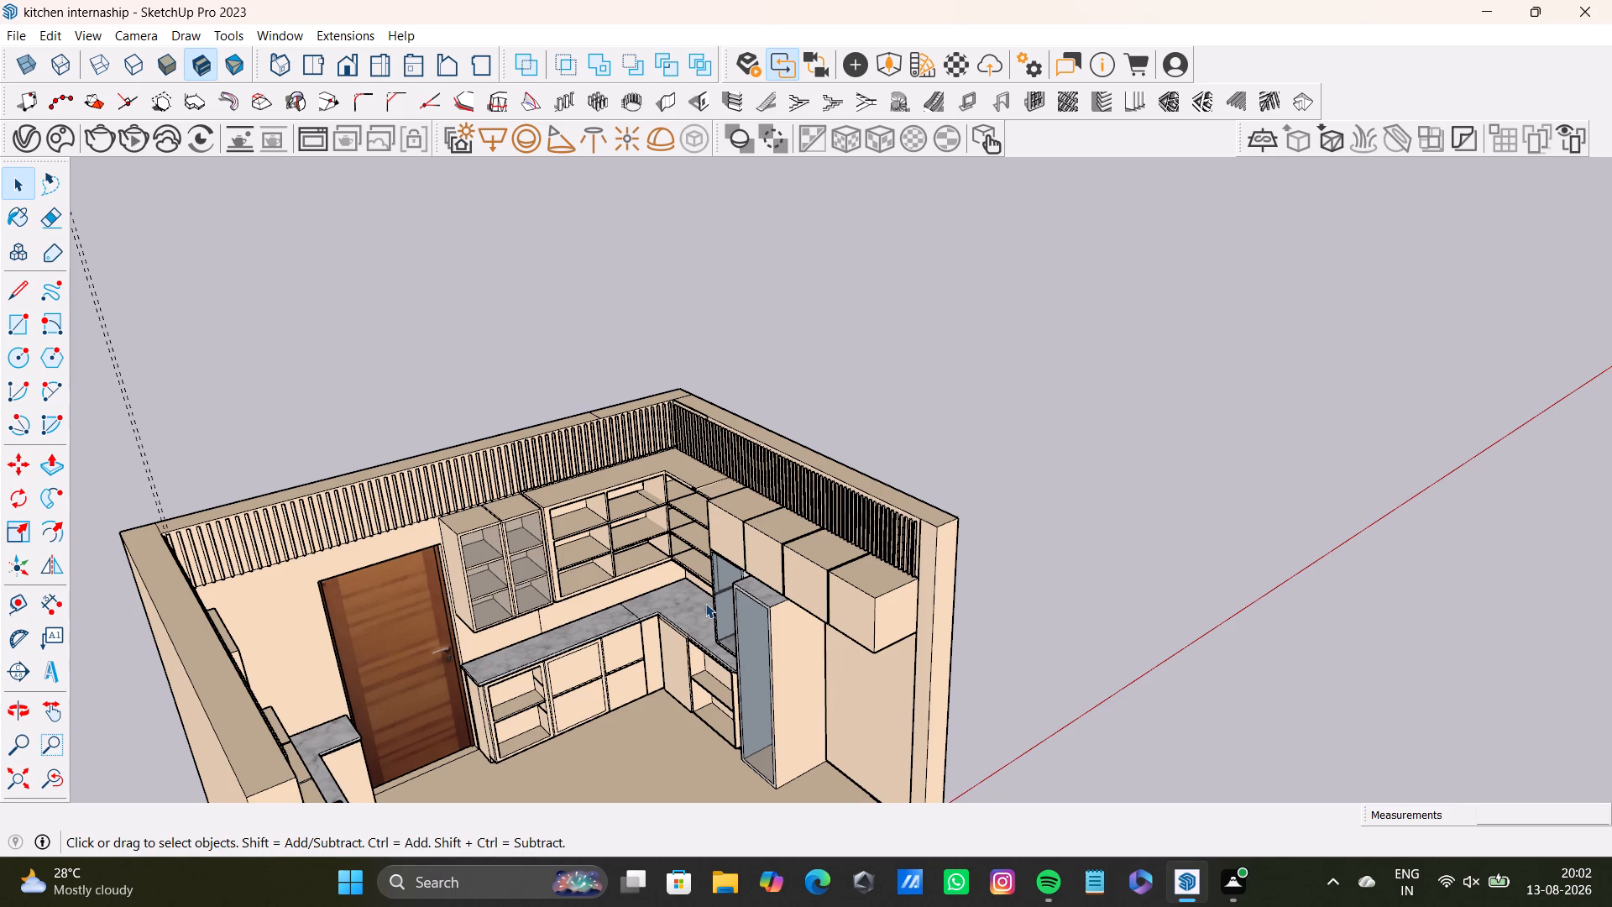
pyautogui.tripleClick(928, 455)
pyautogui.scroll(6, 666, 577)
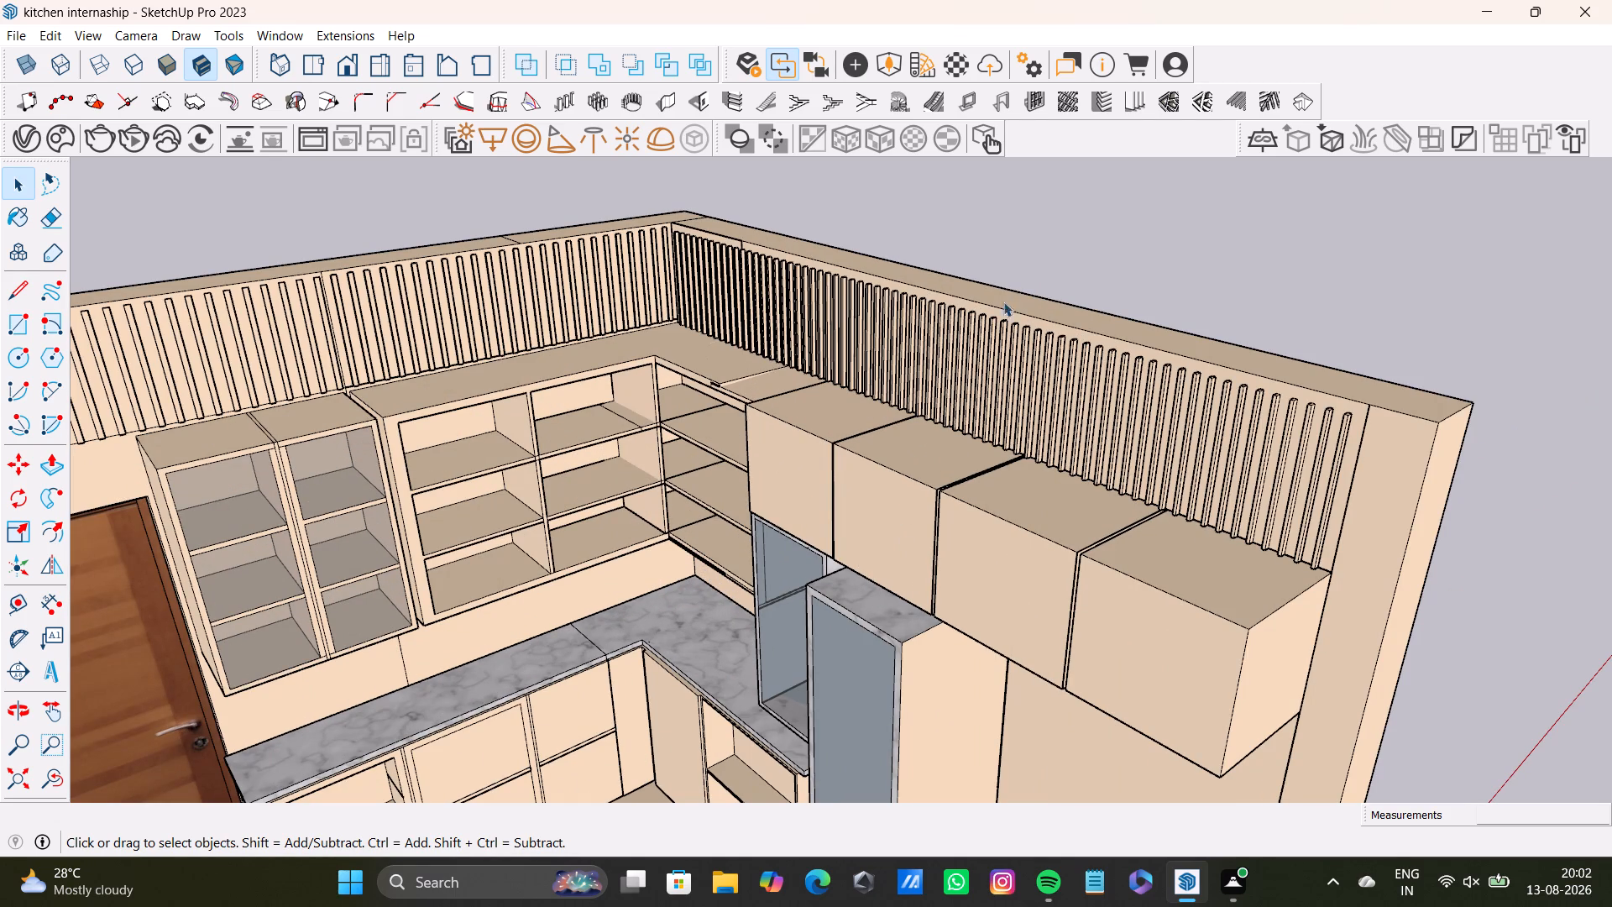
pyautogui.click(1055, 241)
pyautogui.moveTo(838, 607); pyautogui.dragTo(815, 745, button='middle')
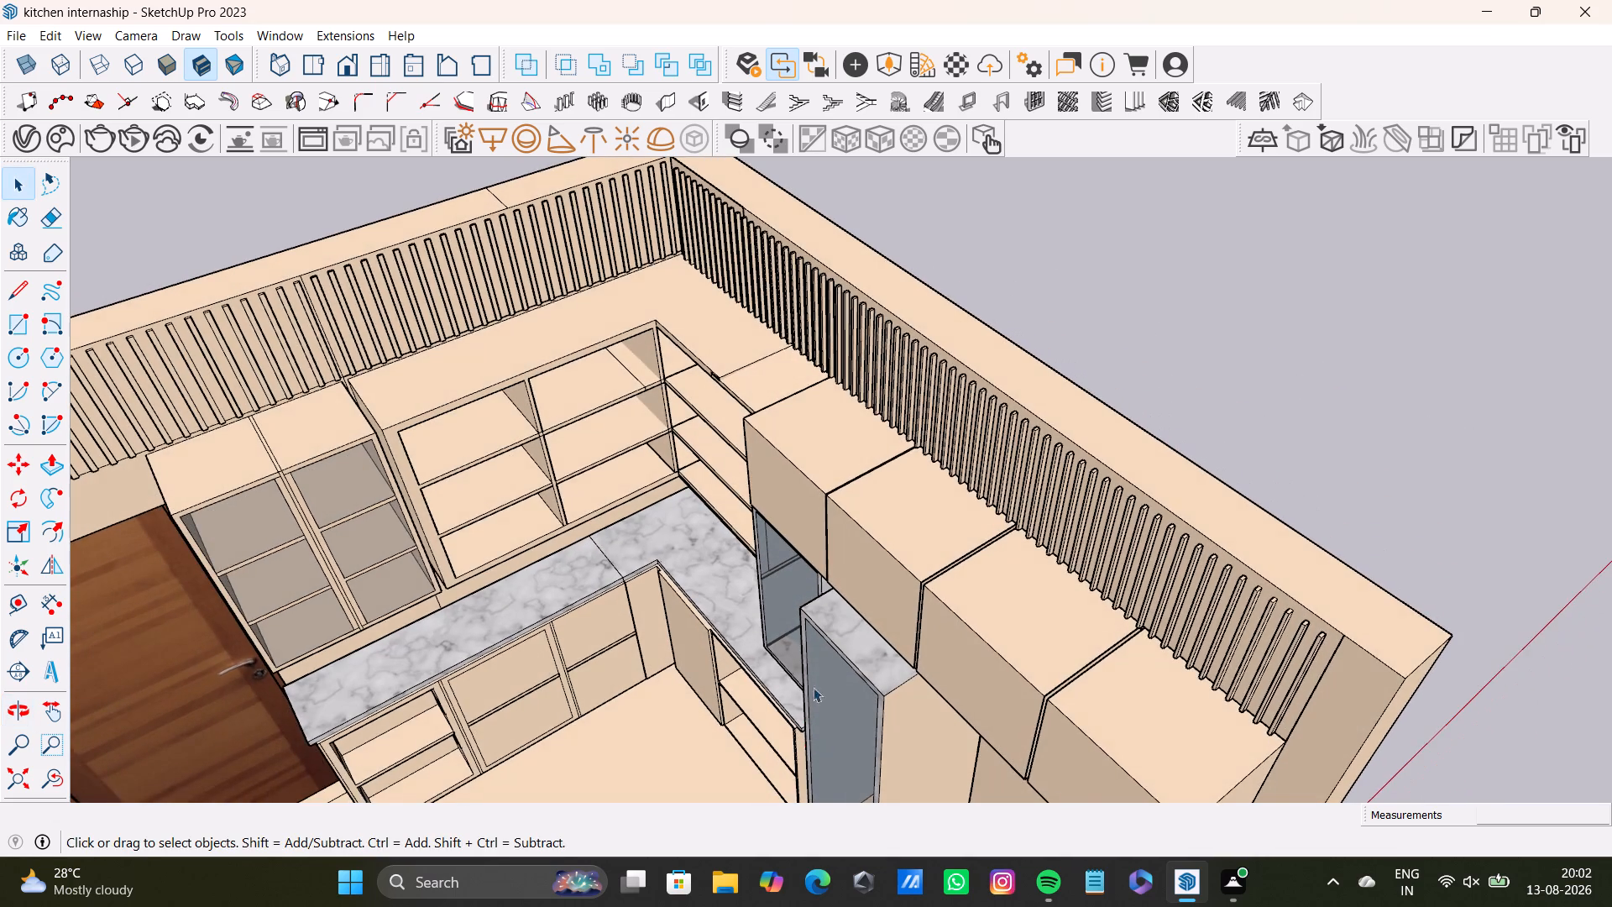
pyautogui.scroll(5, 813, 653)
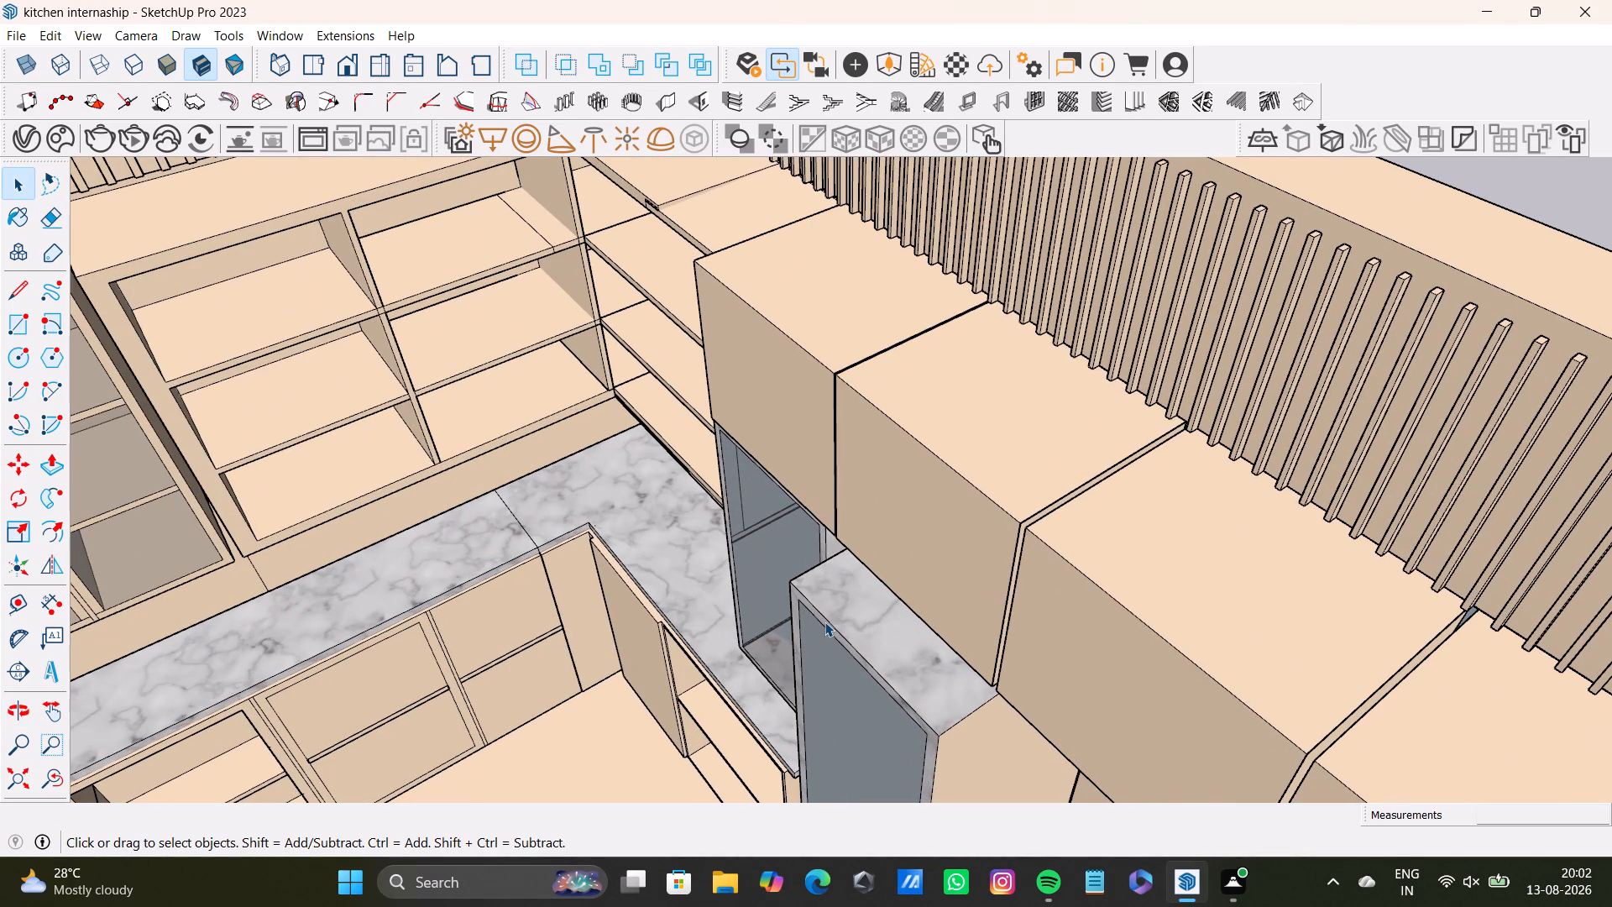
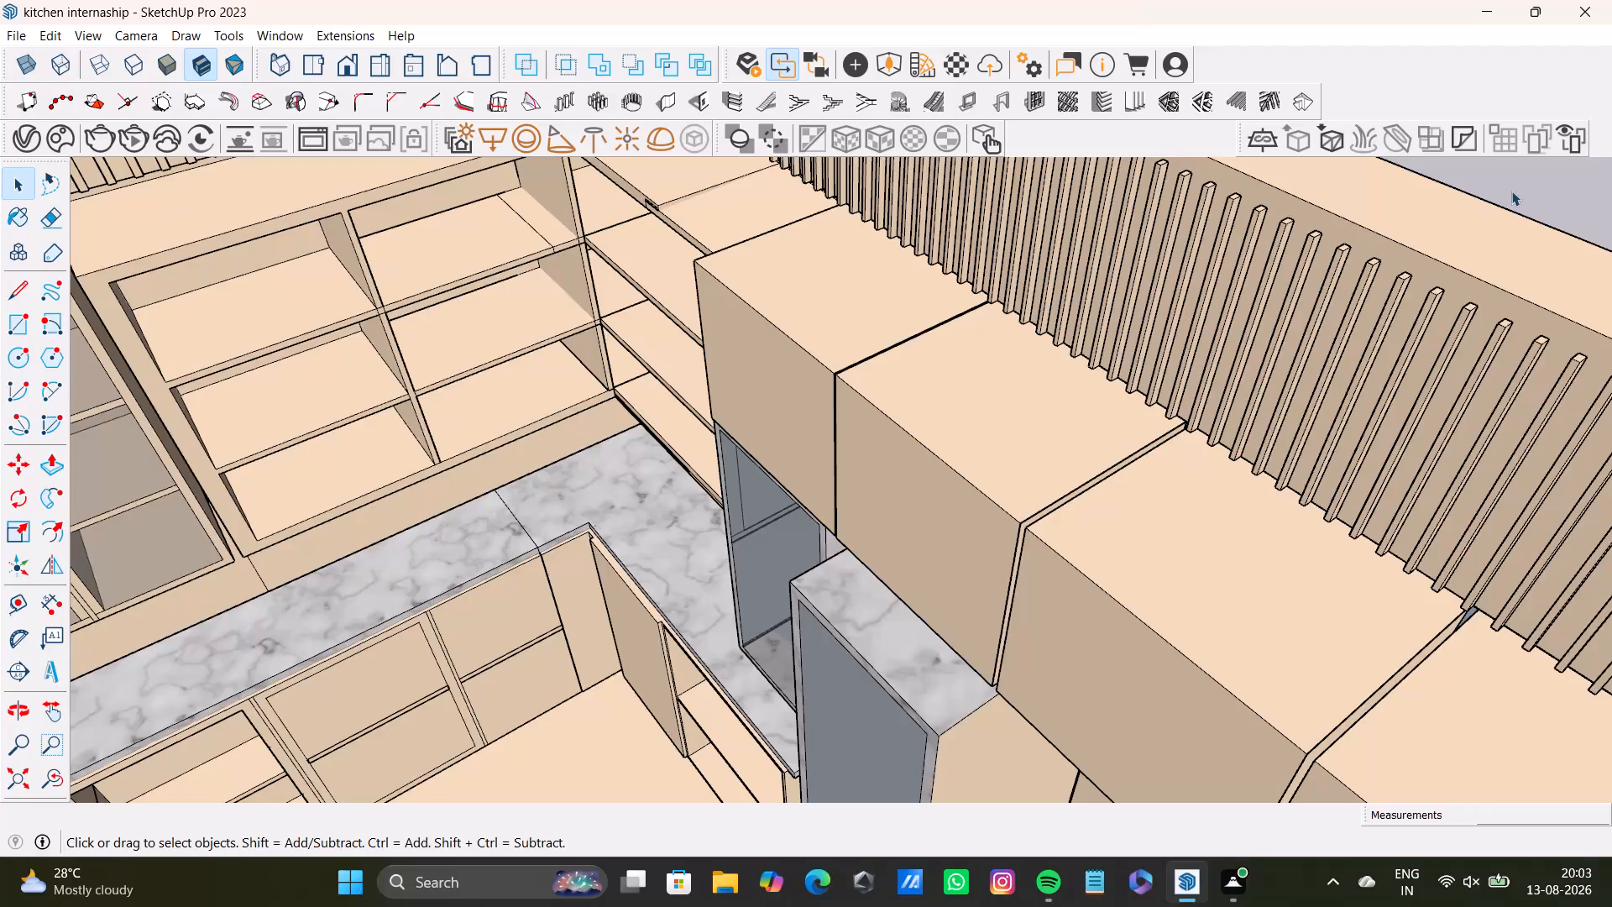
# With nothing selected, examine the tall unit and overhead cabinets, the hob counter run with its wall cabinets, and the whole kitchen from above.
pyautogui.click(1514, 187)
pyautogui.click(1514, 187)
pyautogui.moveTo(823, 667); pyautogui.dragTo(843, 602, button='middle')
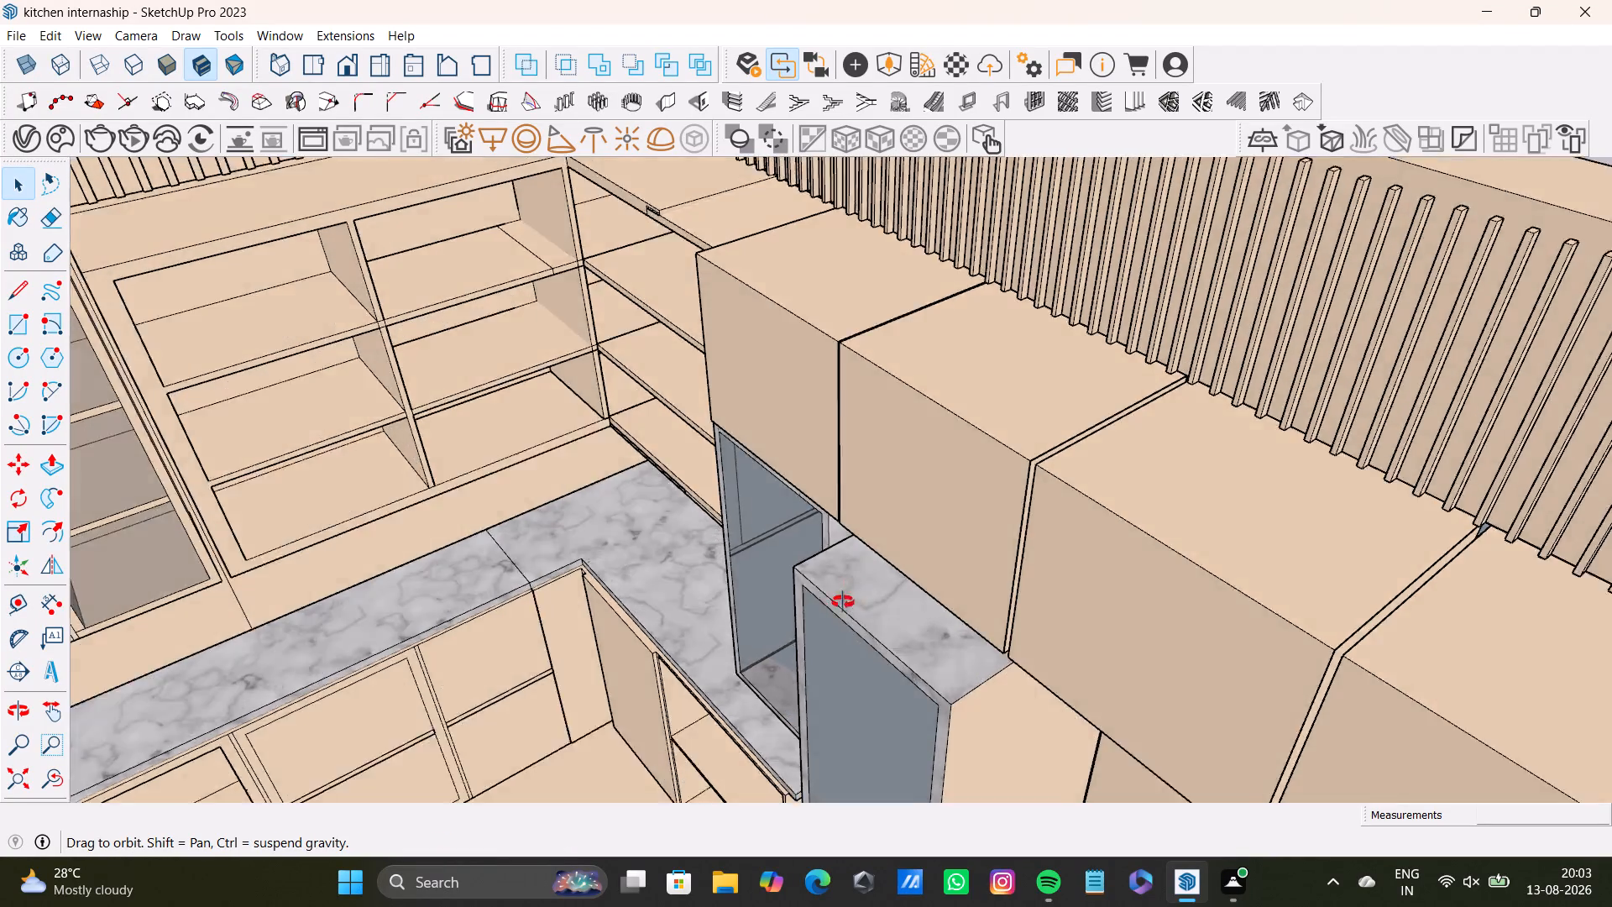
pyautogui.moveTo(843, 602); pyautogui.dragTo(893, 429, button='middle')
pyautogui.scroll(-5, 886, 464)
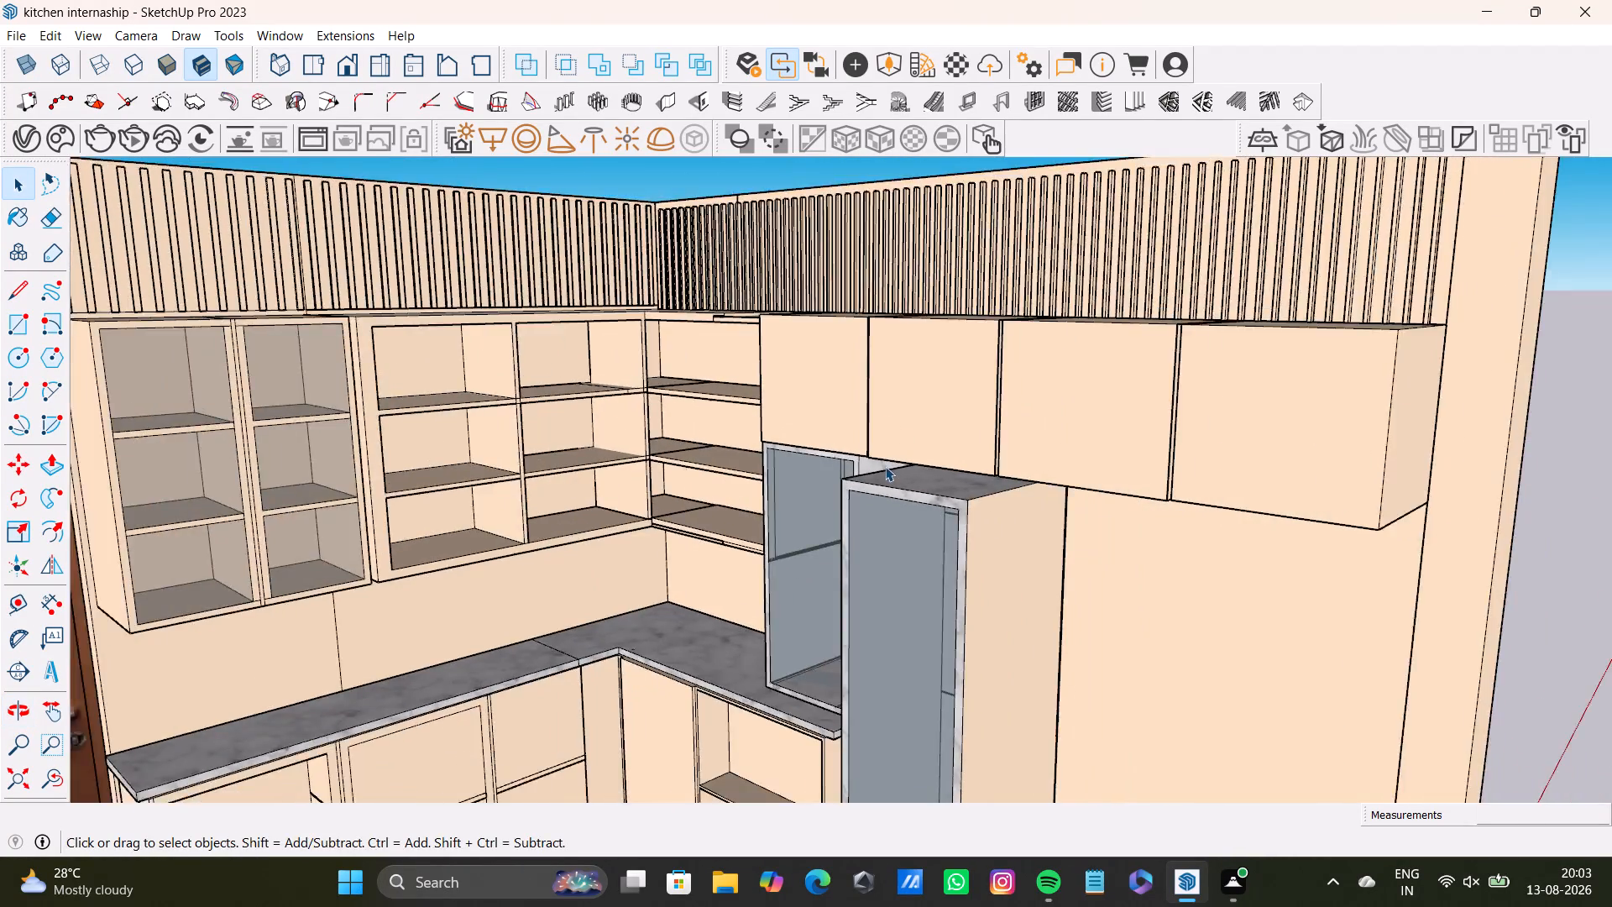
pyautogui.scroll(-7, 885, 466)
pyautogui.moveTo(882, 506); pyautogui.dragTo(256, 653, button='middle')
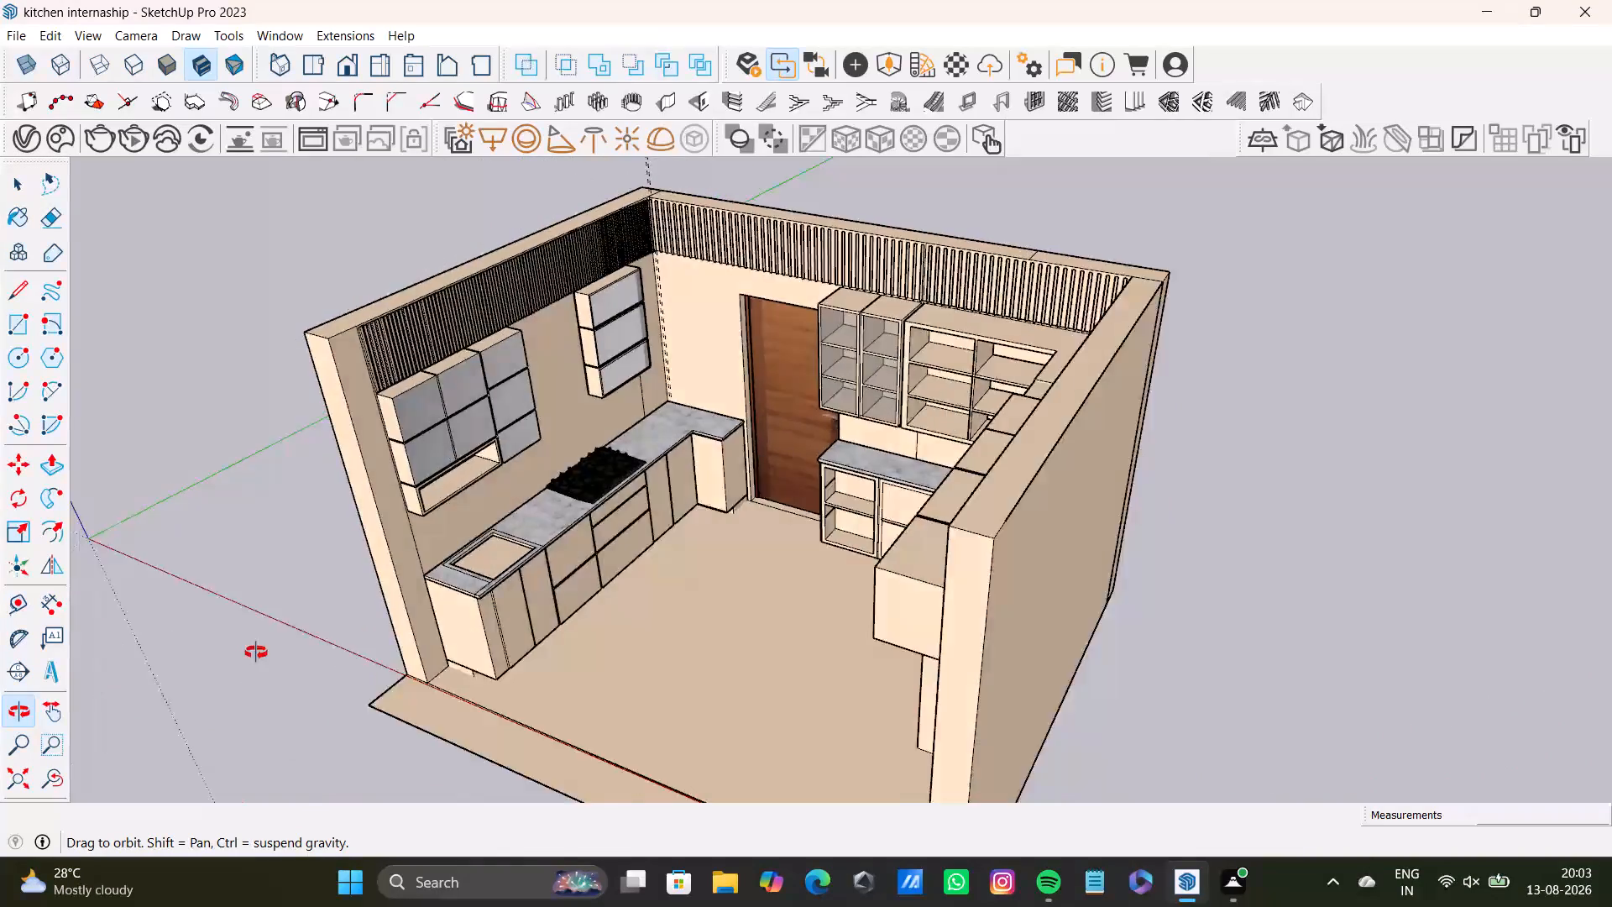
pyautogui.moveTo(256, 653); pyautogui.dragTo(232, 634, button='middle')
pyautogui.scroll(8, 459, 468)
pyautogui.moveTo(568, 412); pyautogui.dragTo(743, 292, button='middle')
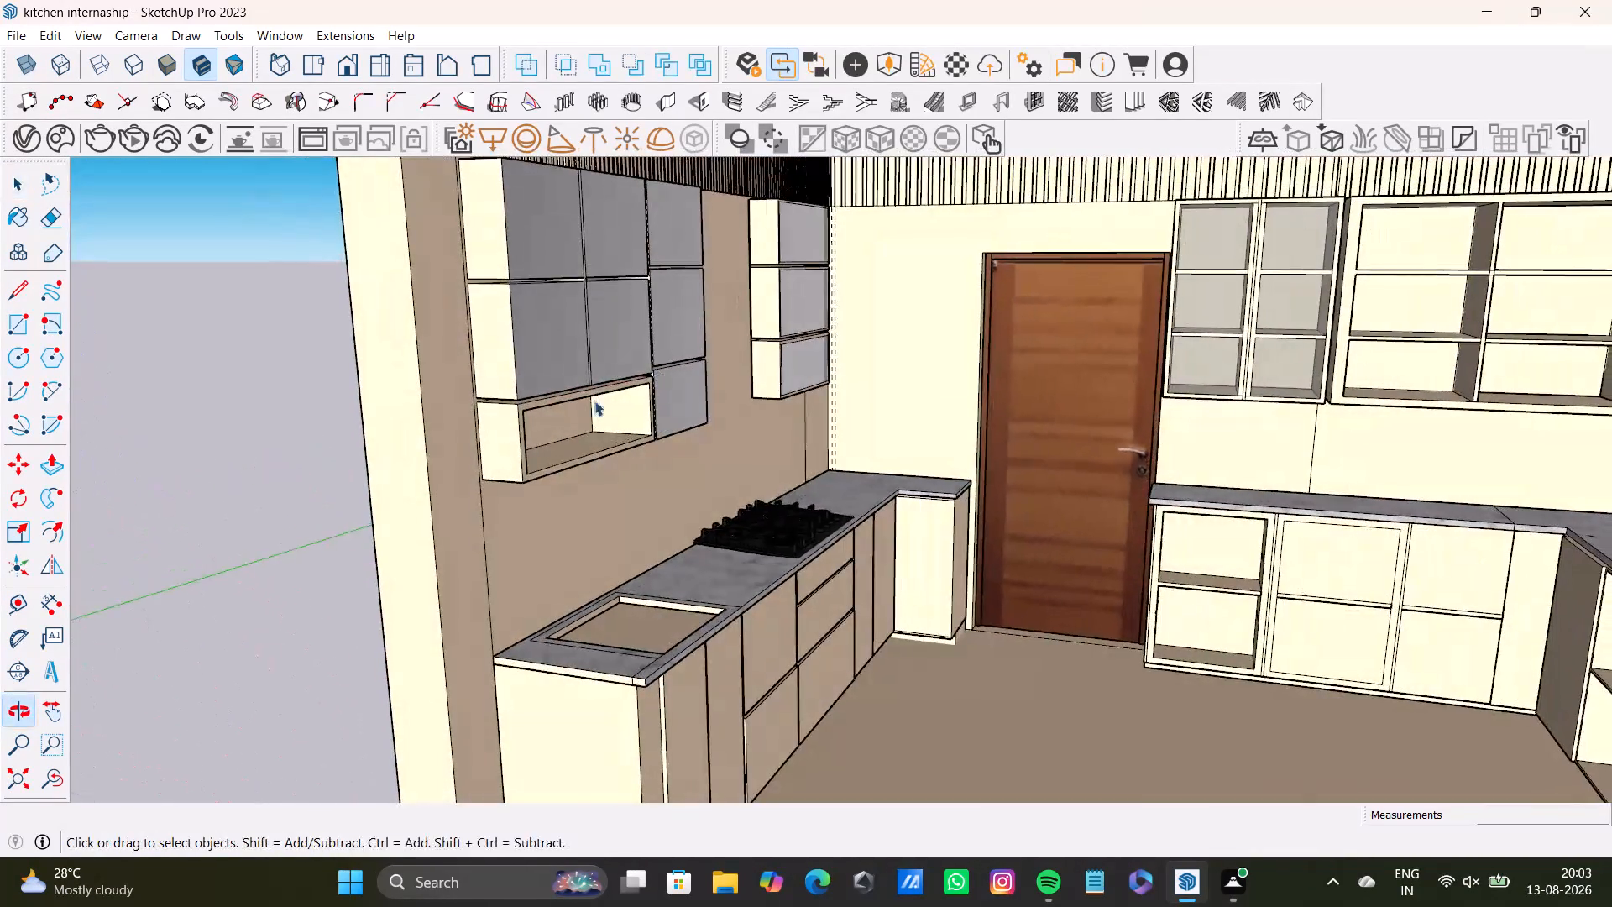
pyautogui.moveTo(594, 401); pyautogui.dragTo(940, 522, button='middle')
pyautogui.moveTo(899, 465); pyautogui.dragTo(734, 737, button='middle')
pyautogui.moveTo(788, 550); pyautogui.dragTo(571, 553, button='middle')
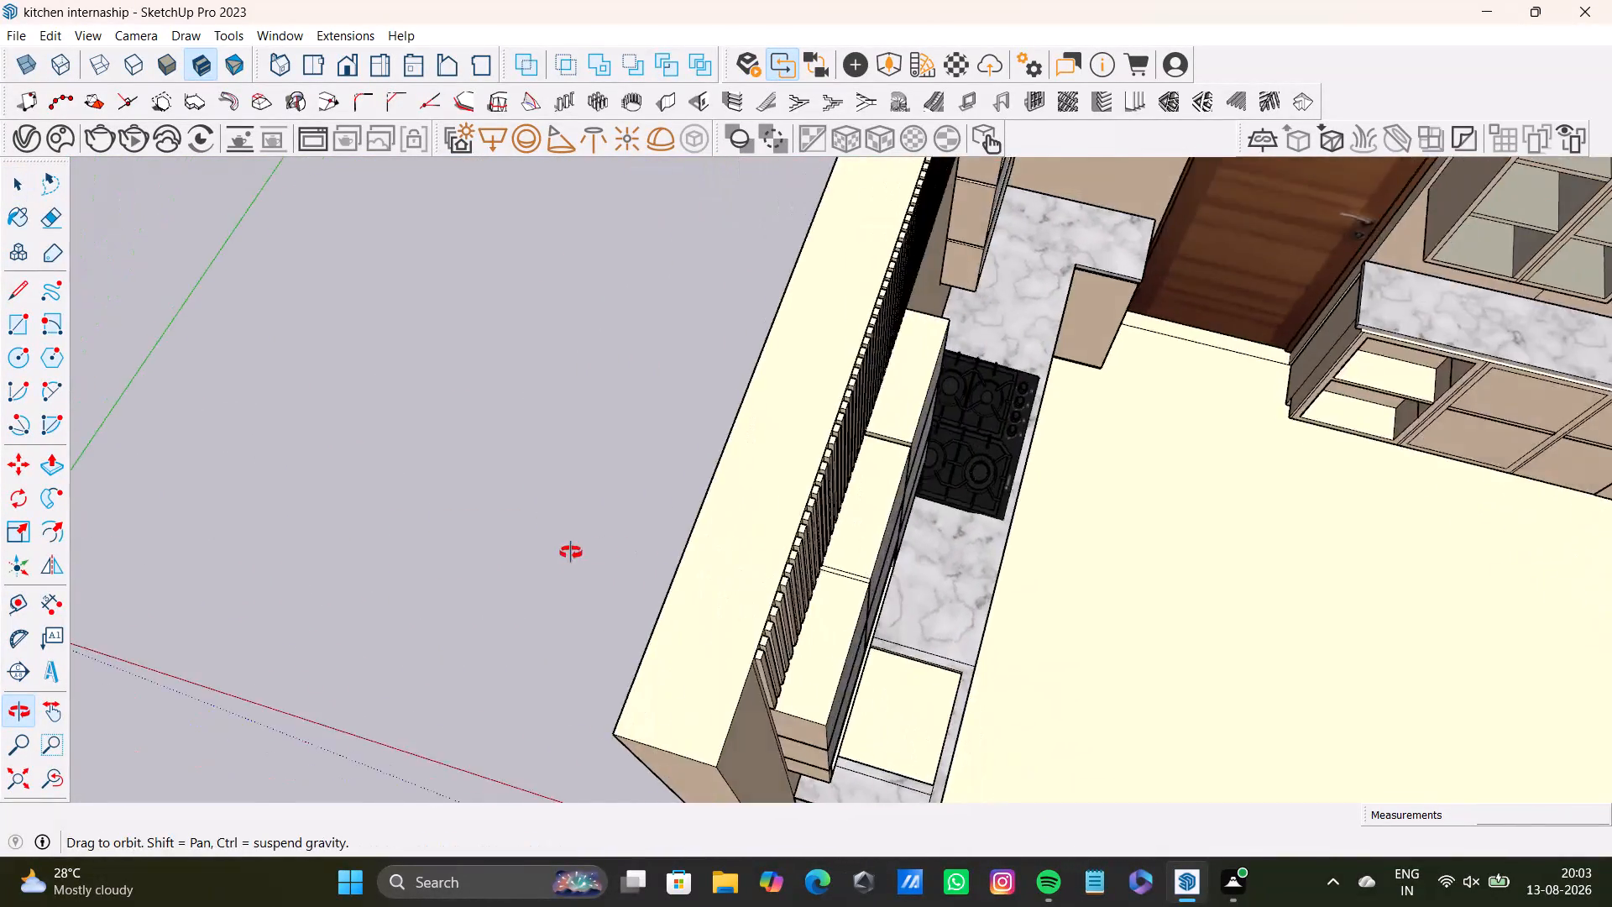
pyautogui.moveTo(571, 553); pyautogui.dragTo(400, 576, button='middle')
pyautogui.scroll(6, 772, 396)
pyautogui.scroll(-11, 760, 532)
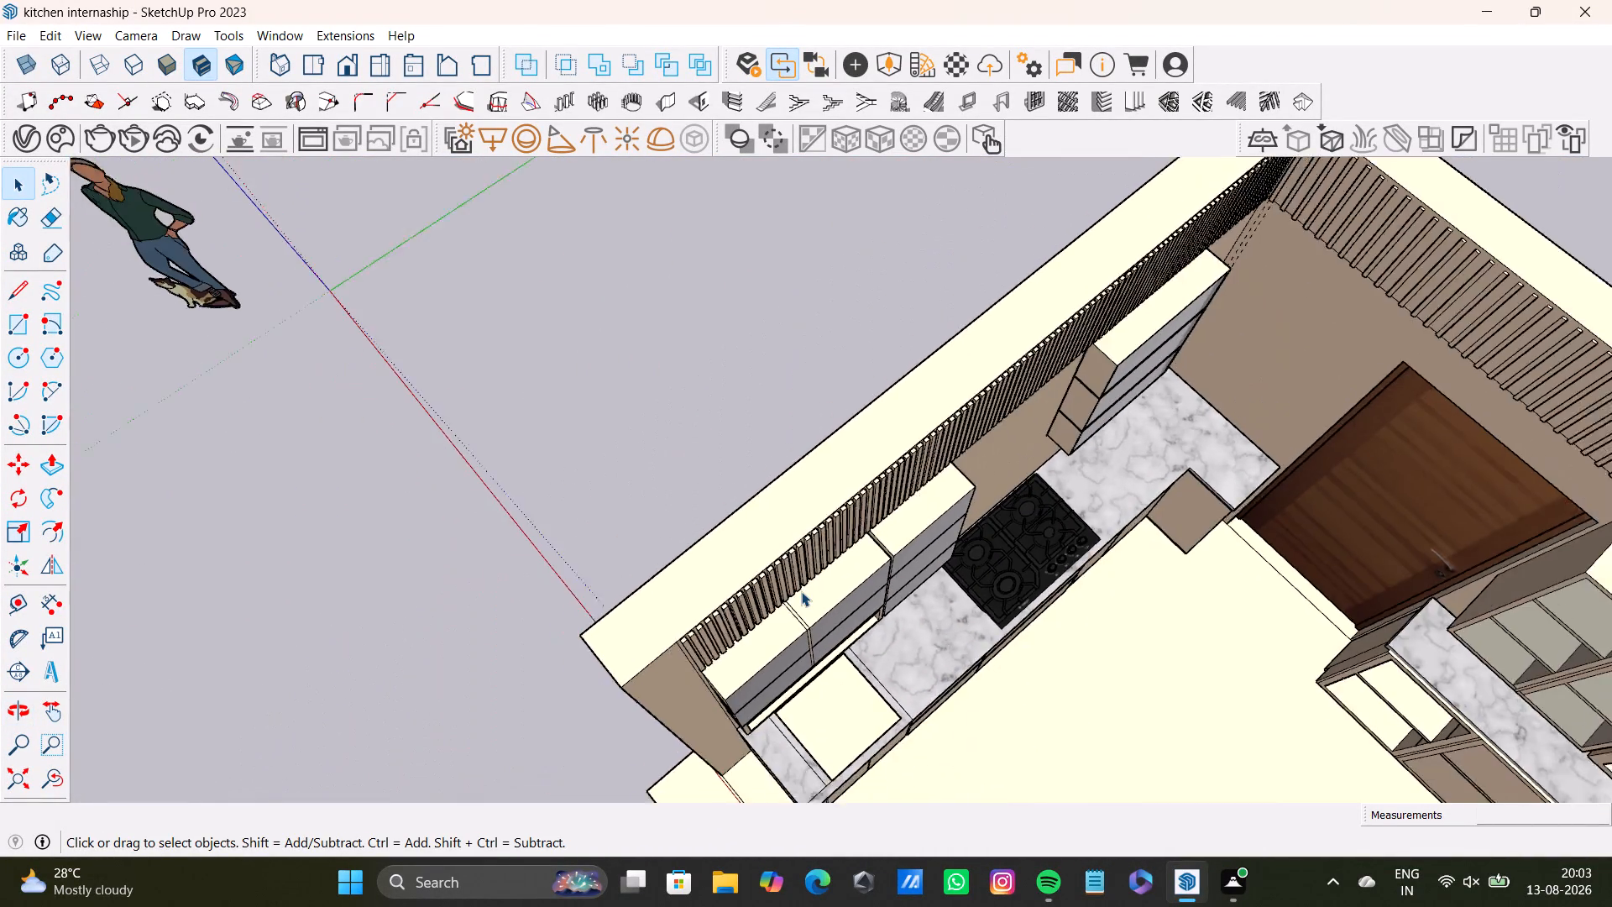
pyautogui.scroll(-6, 801, 591)
pyautogui.moveTo(812, 600); pyautogui.dragTo(1180, 437, button='middle')
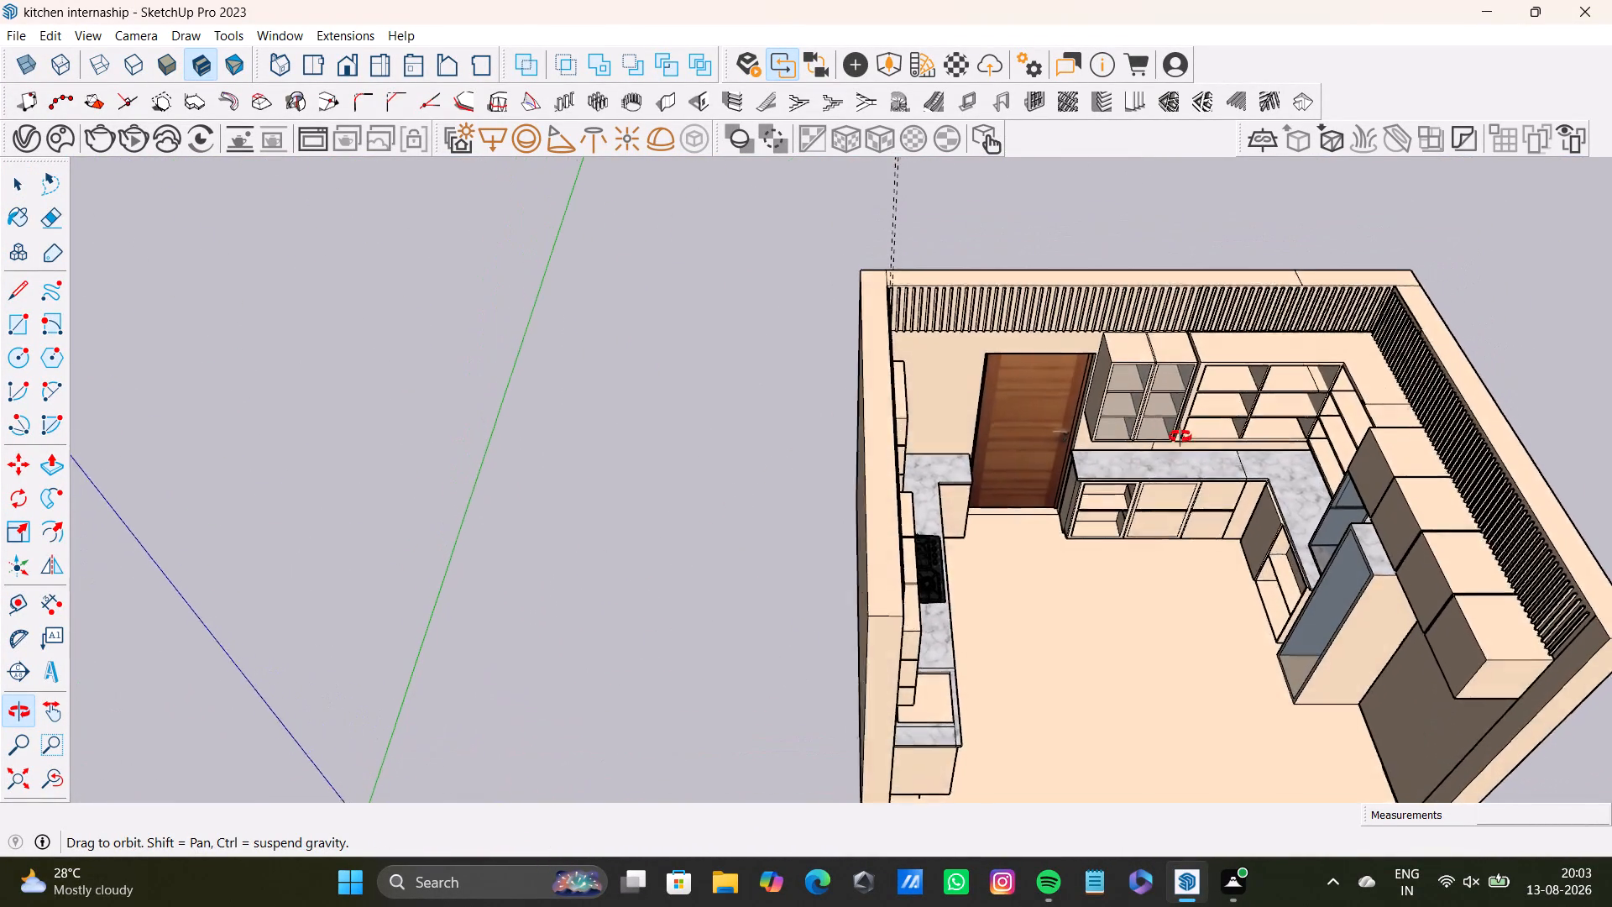
pyautogui.moveTo(1180, 437); pyautogui.dragTo(1188, 439, button='middle')
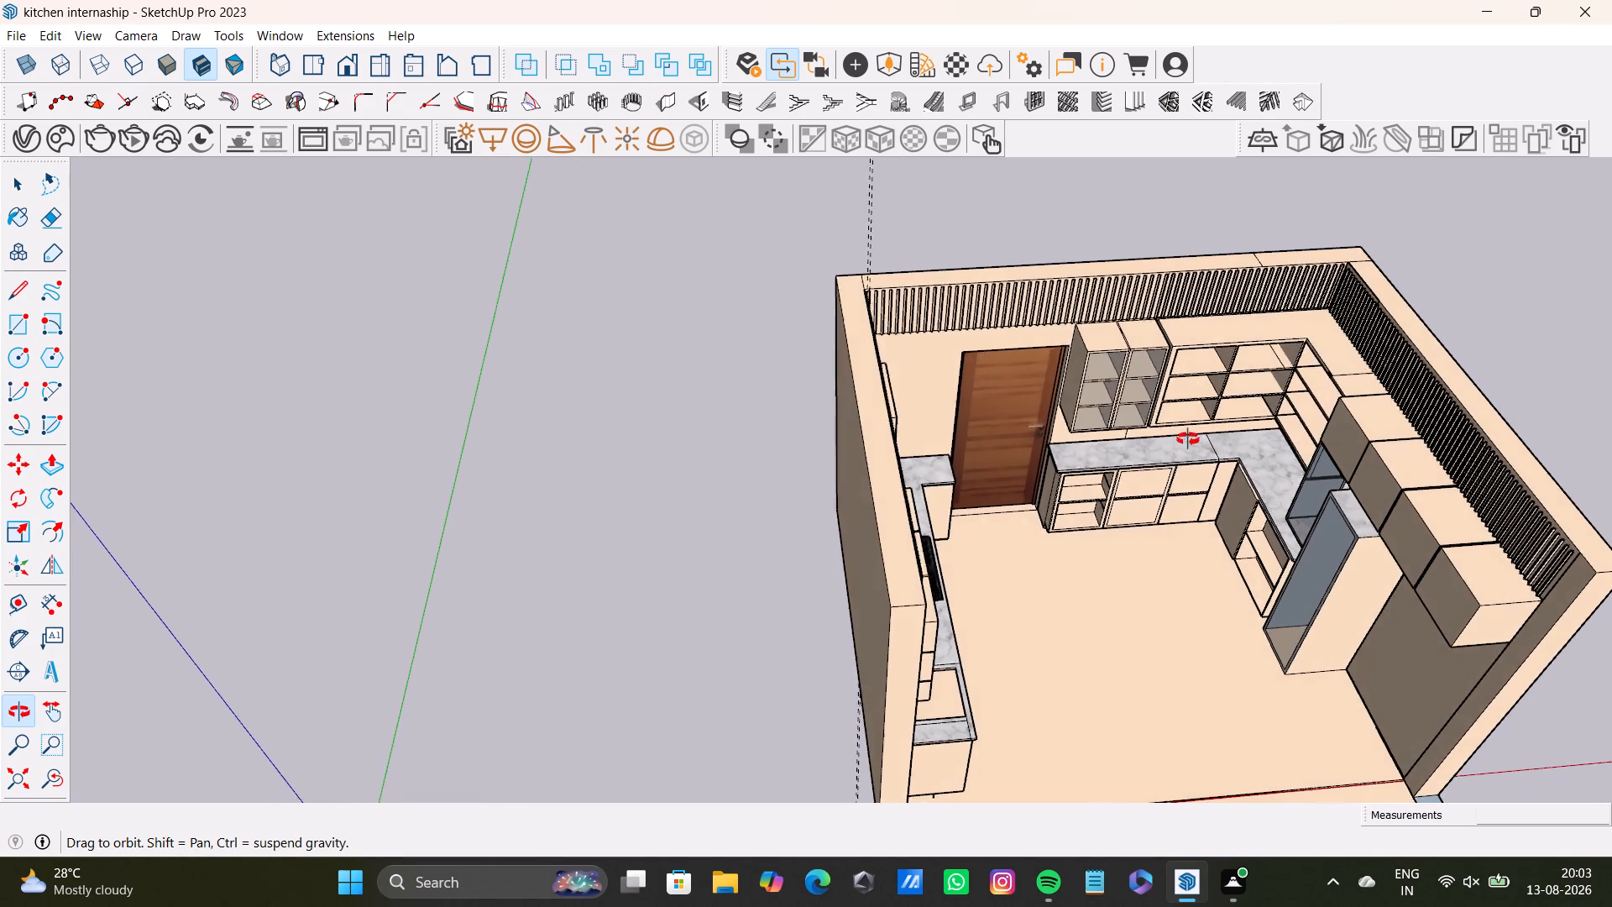
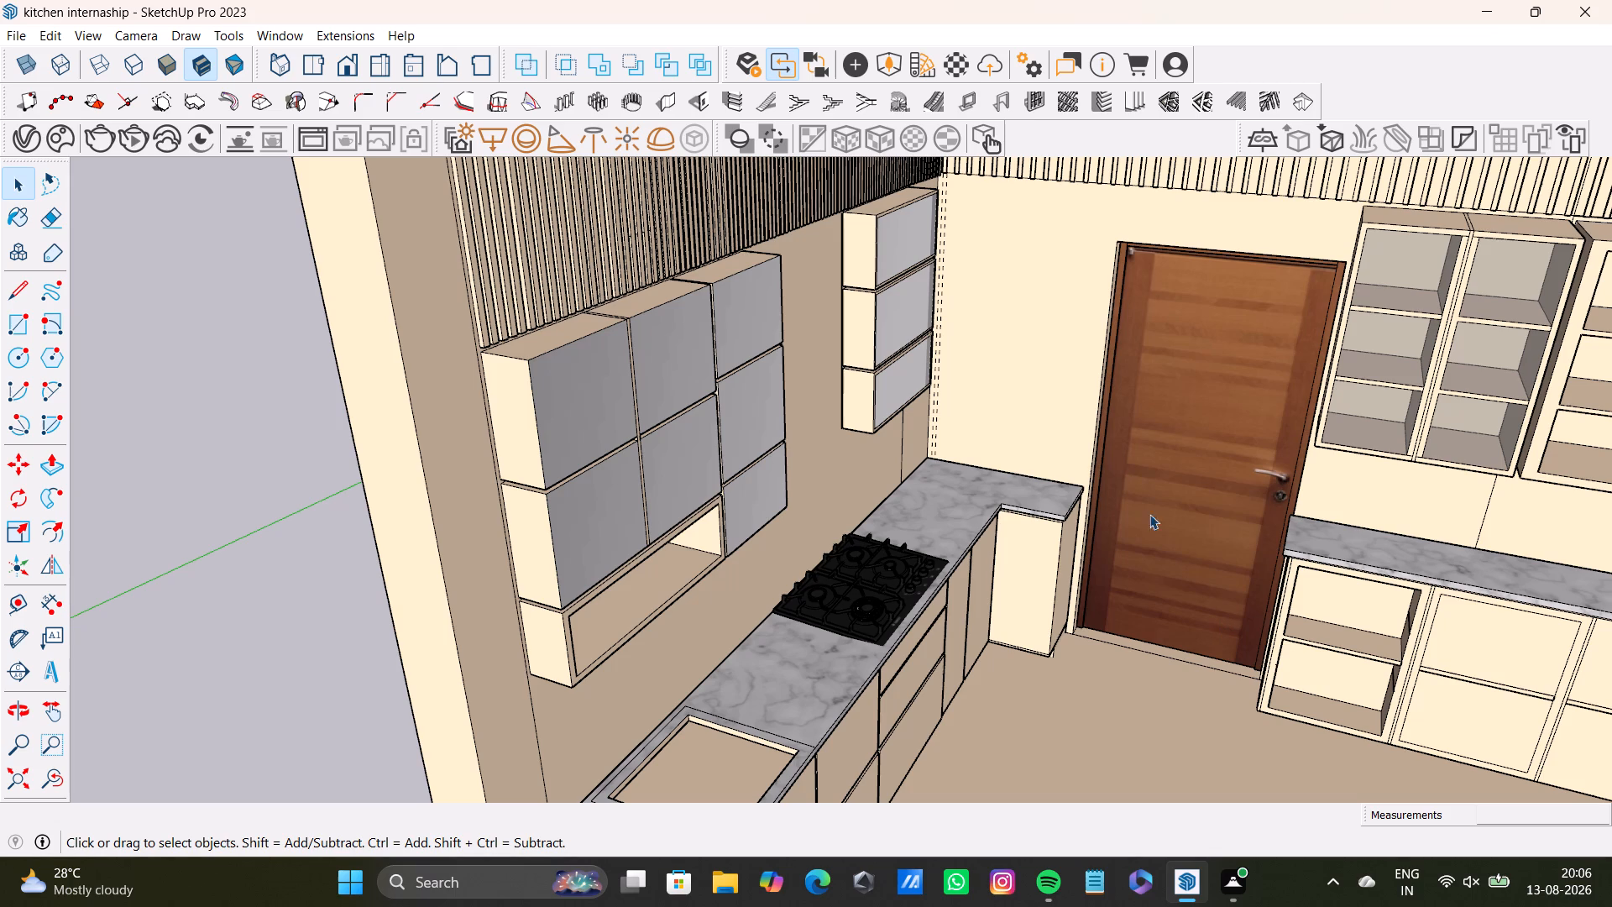
# Examine the hob counter run, wall cabinets, door and the open base cabinets beneath the marble counter beside the door.
pyautogui.scroll(-6, 474, 470)
pyautogui.moveTo(599, 533); pyautogui.dragTo(734, 628, button='middle')
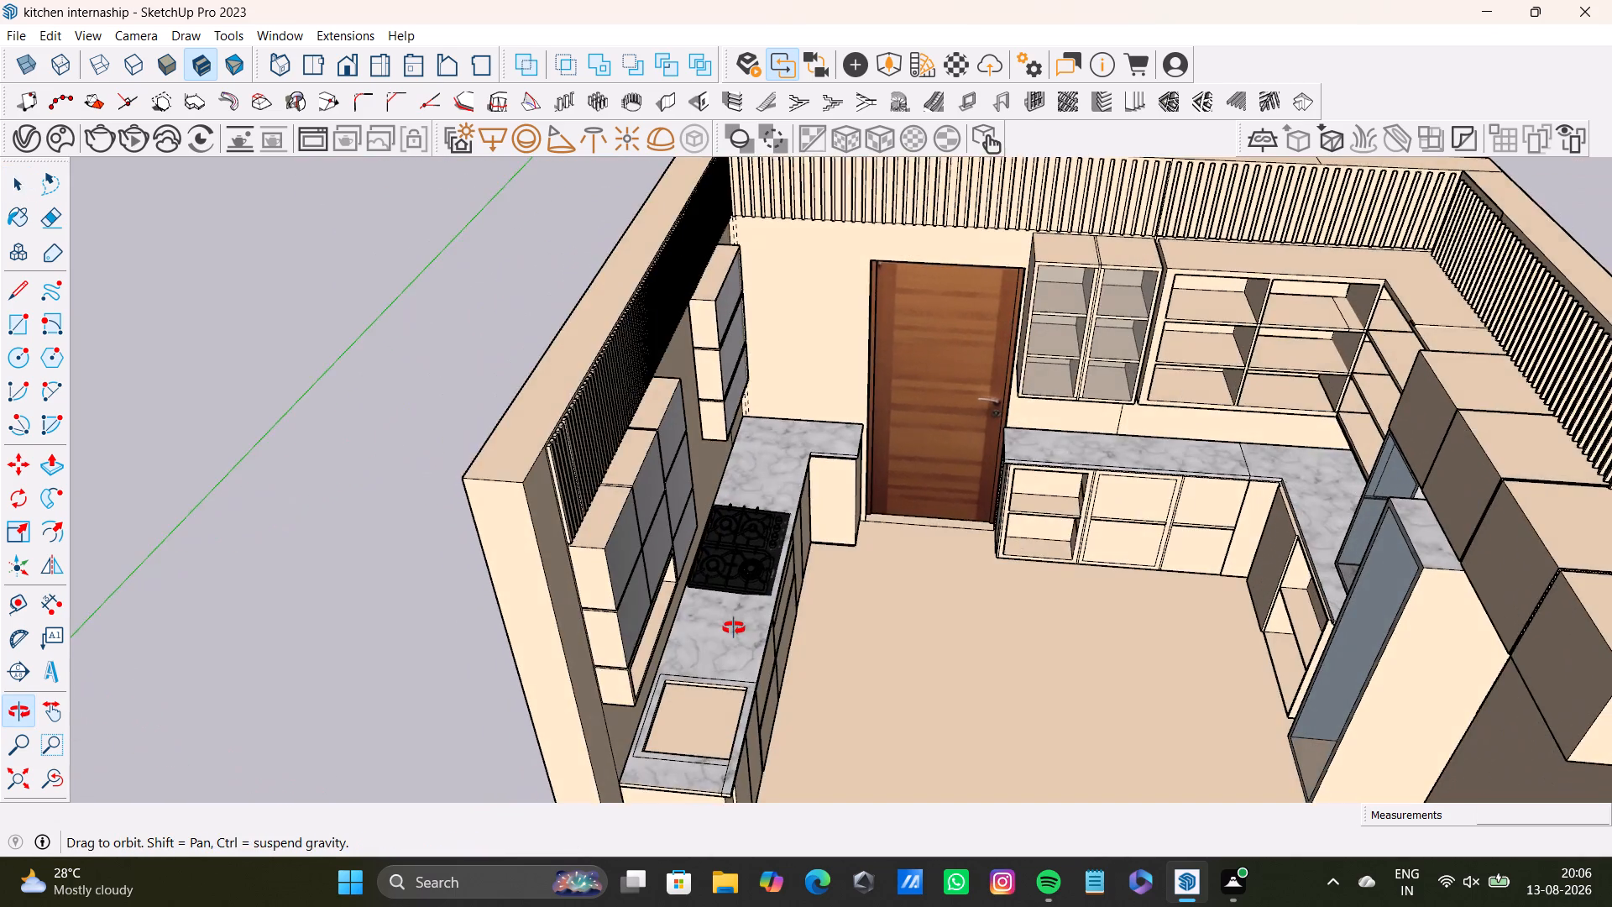
pyautogui.moveTo(734, 628); pyautogui.dragTo(375, 540, button='middle')
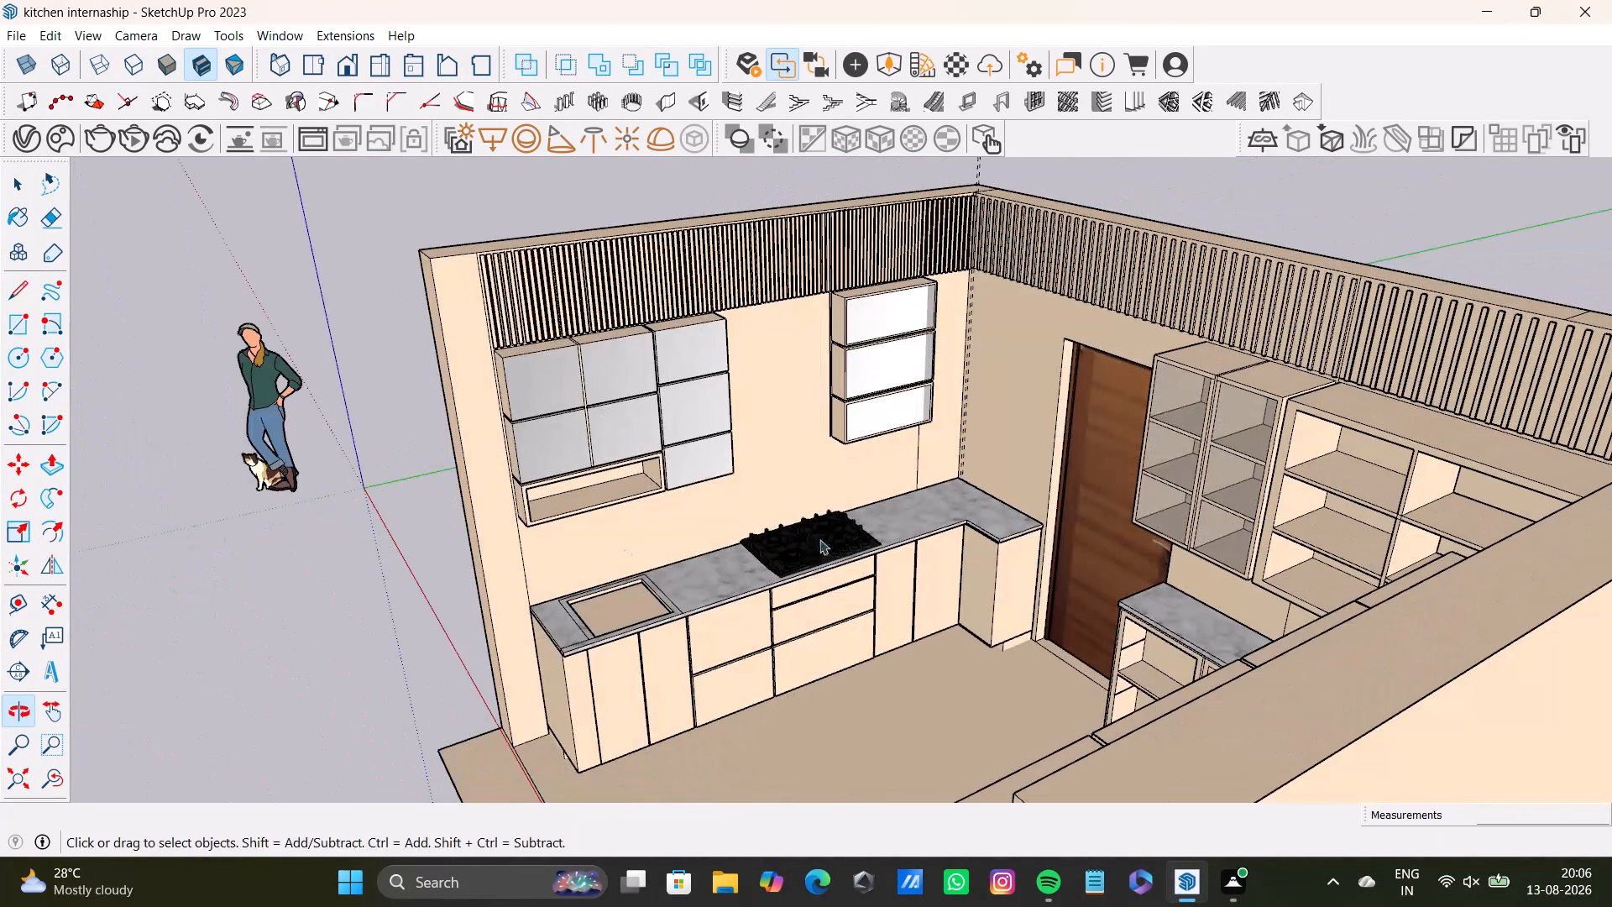
pyautogui.scroll(6, 852, 405)
pyautogui.moveTo(884, 401); pyautogui.dragTo(926, 378, button='middle')
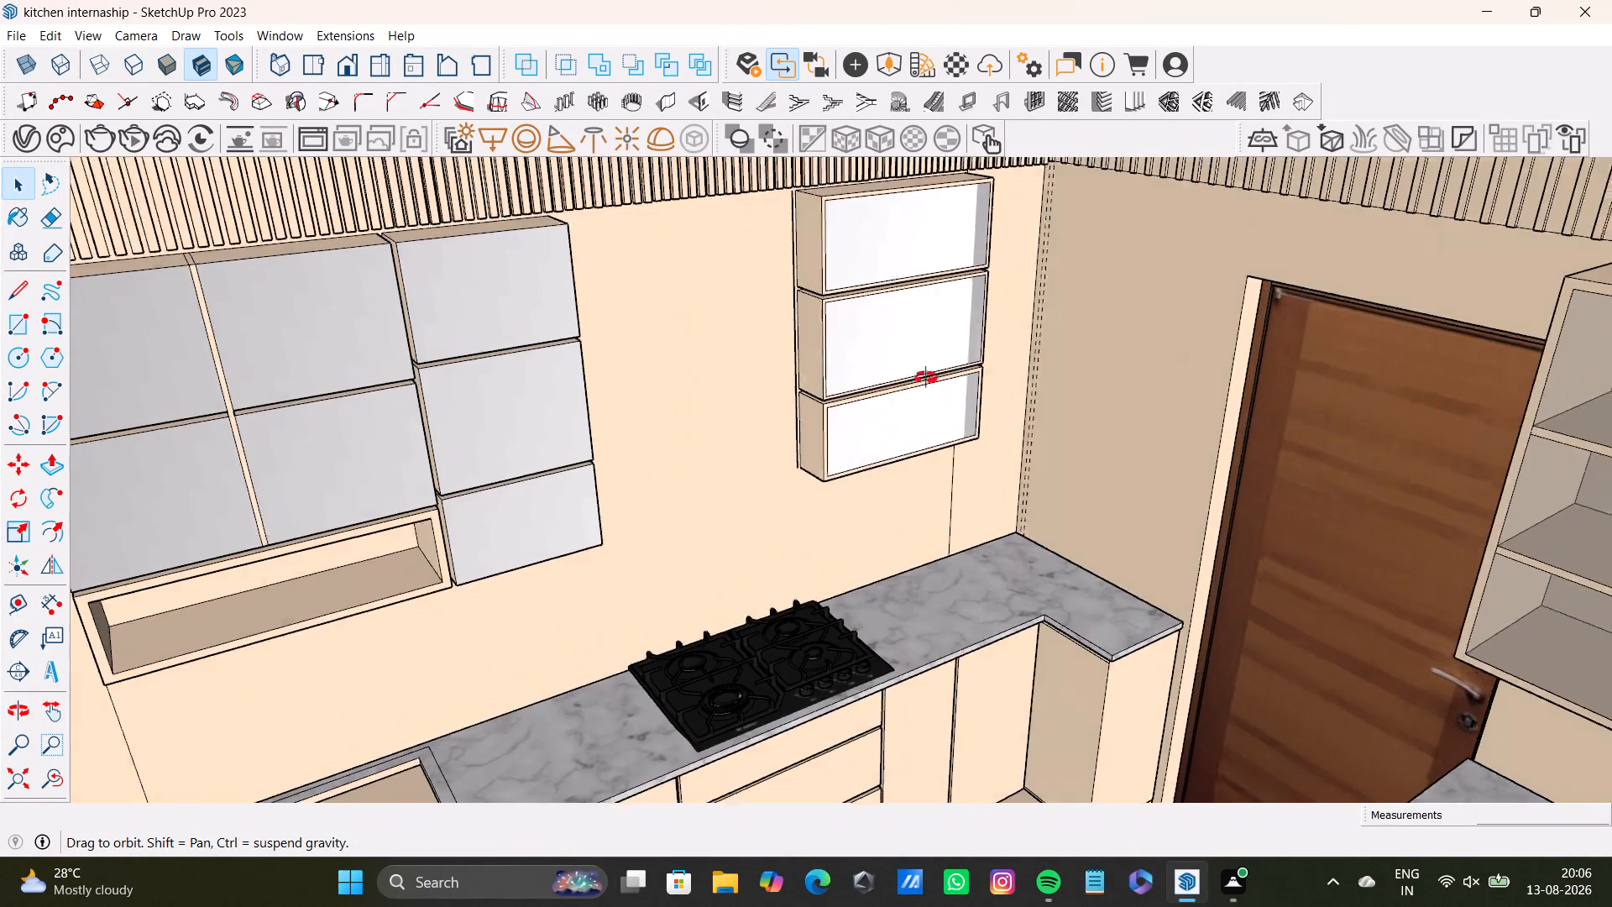
pyautogui.moveTo(926, 378); pyautogui.dragTo(1081, 338, button='middle')
pyautogui.scroll(-7, 774, 532)
pyautogui.moveTo(779, 534); pyautogui.dragTo(1128, 617, button='middle')
pyautogui.moveTo(1128, 619); pyautogui.dragTo(1301, 603, button='middle')
pyautogui.moveTo(1208, 612); pyautogui.dragTo(666, 705, button='middle')
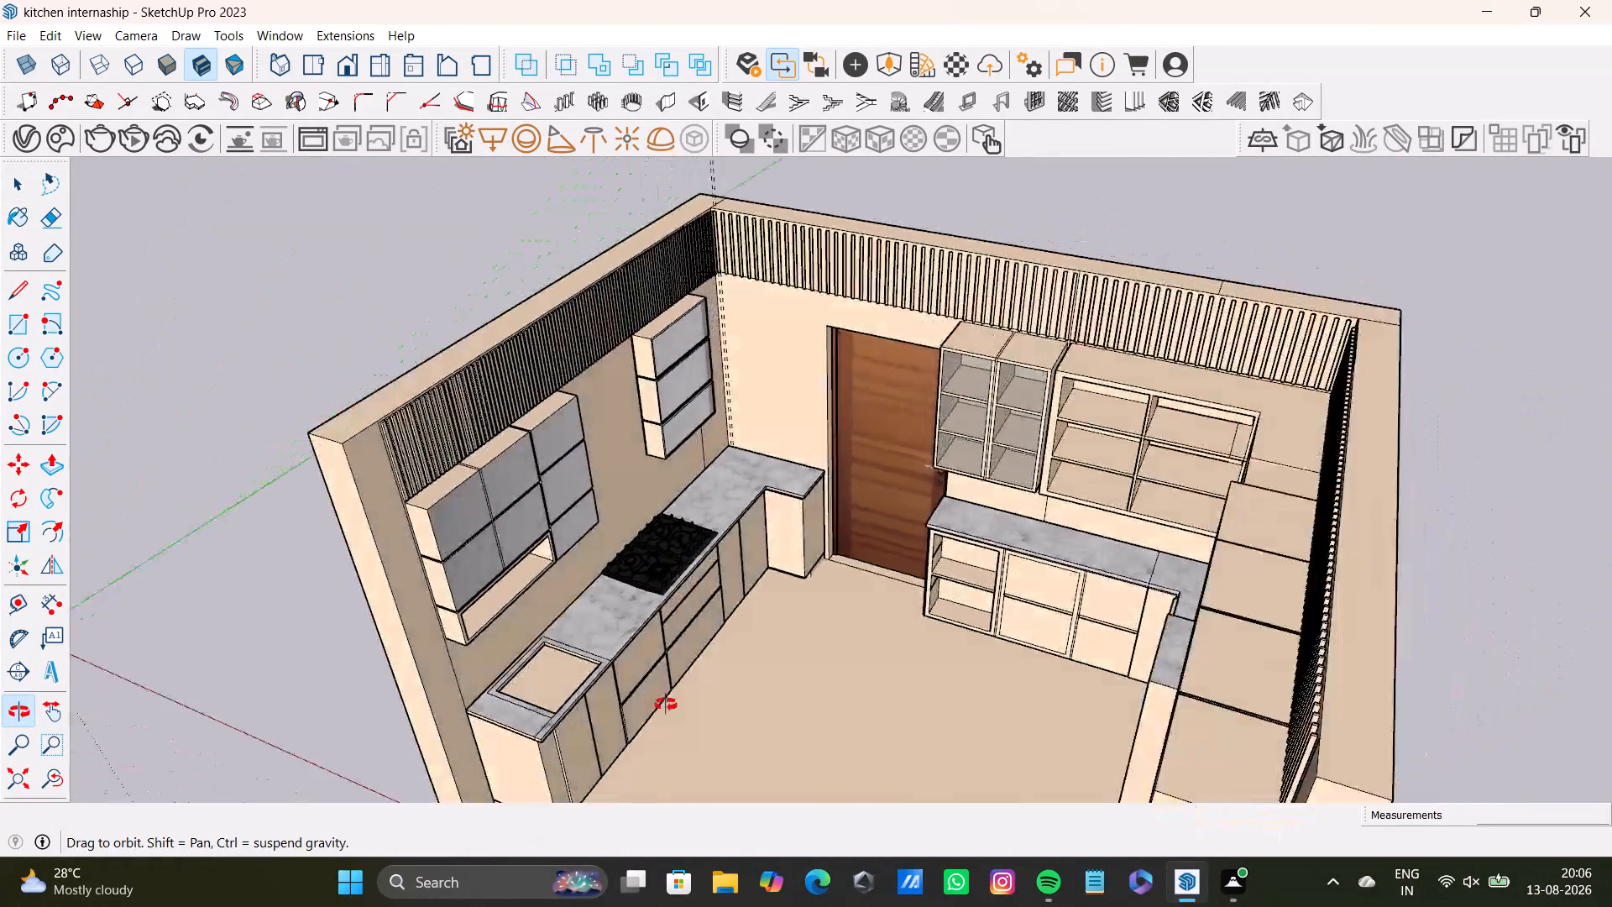
pyautogui.moveTo(666, 705); pyautogui.dragTo(657, 706, button='middle')
pyautogui.scroll(9, 805, 595)
pyautogui.moveTo(793, 528); pyautogui.dragTo(892, 555, button='middle')
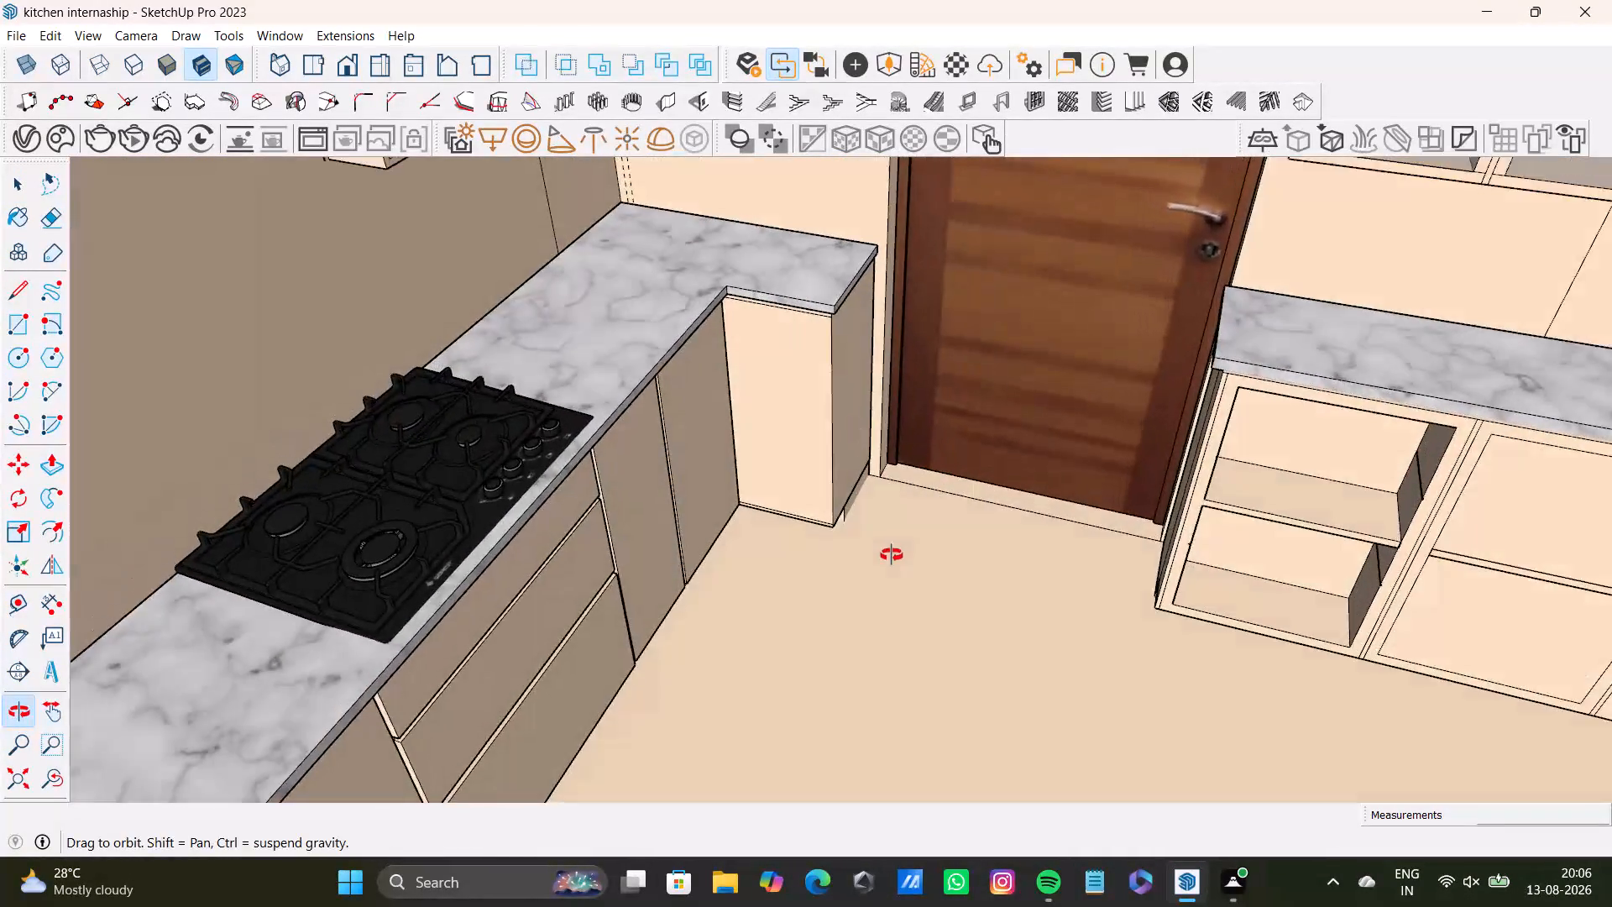
pyautogui.moveTo(892, 555); pyautogui.dragTo(398, 504, button='middle')
pyautogui.scroll(-8, 781, 506)
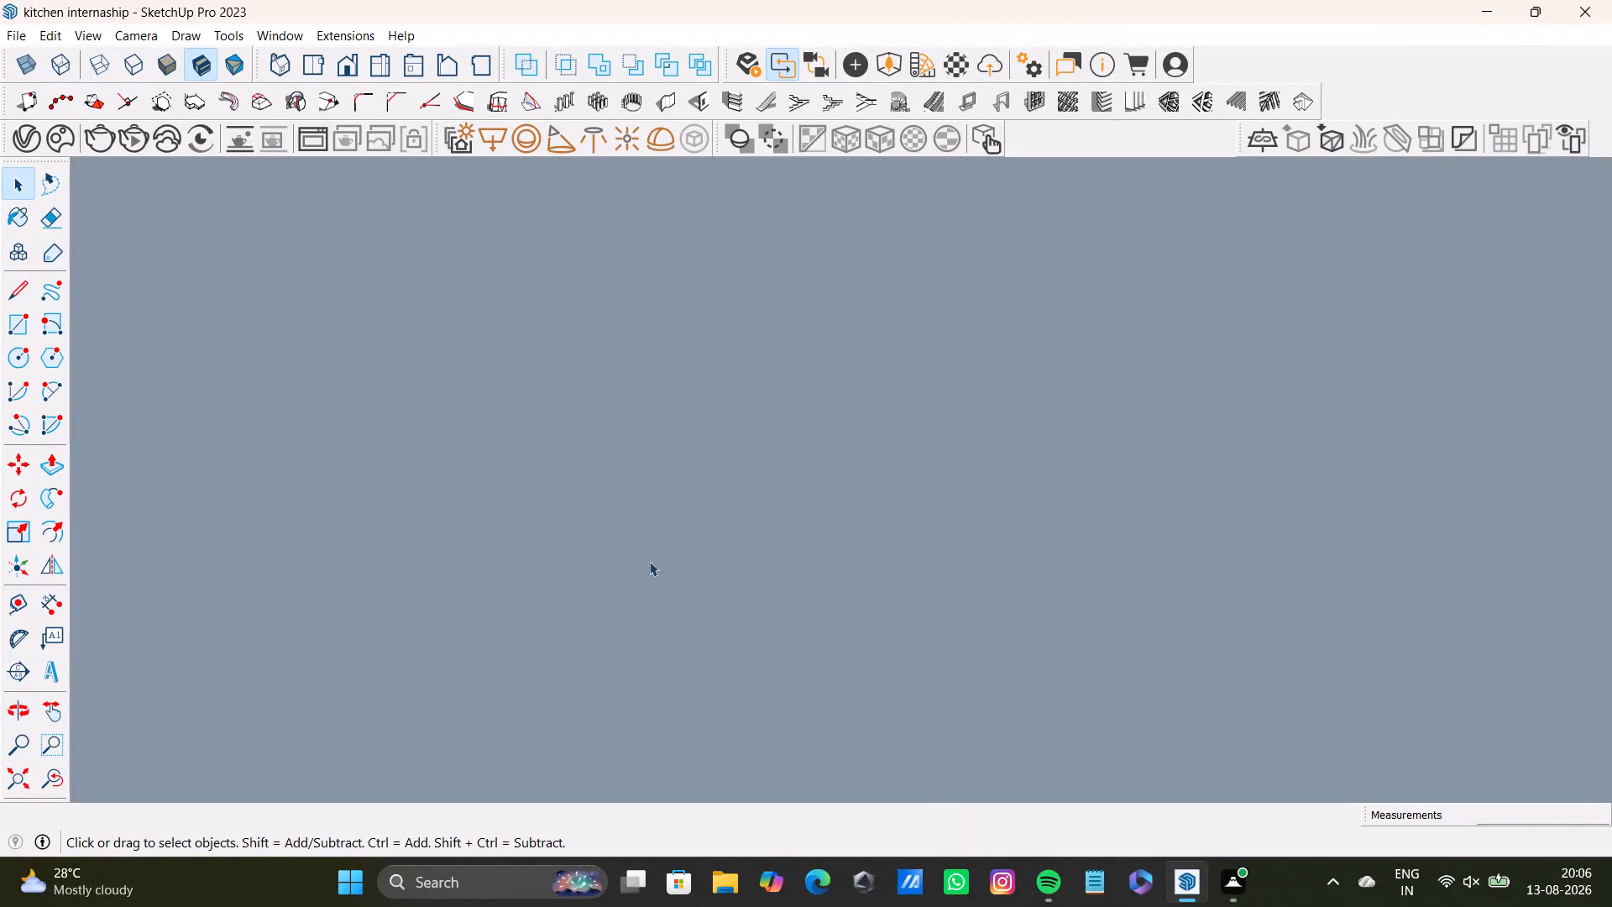
pyautogui.click(2, 772)
pyautogui.moveTo(483, 579); pyautogui.dragTo(1092, 472, button='middle')
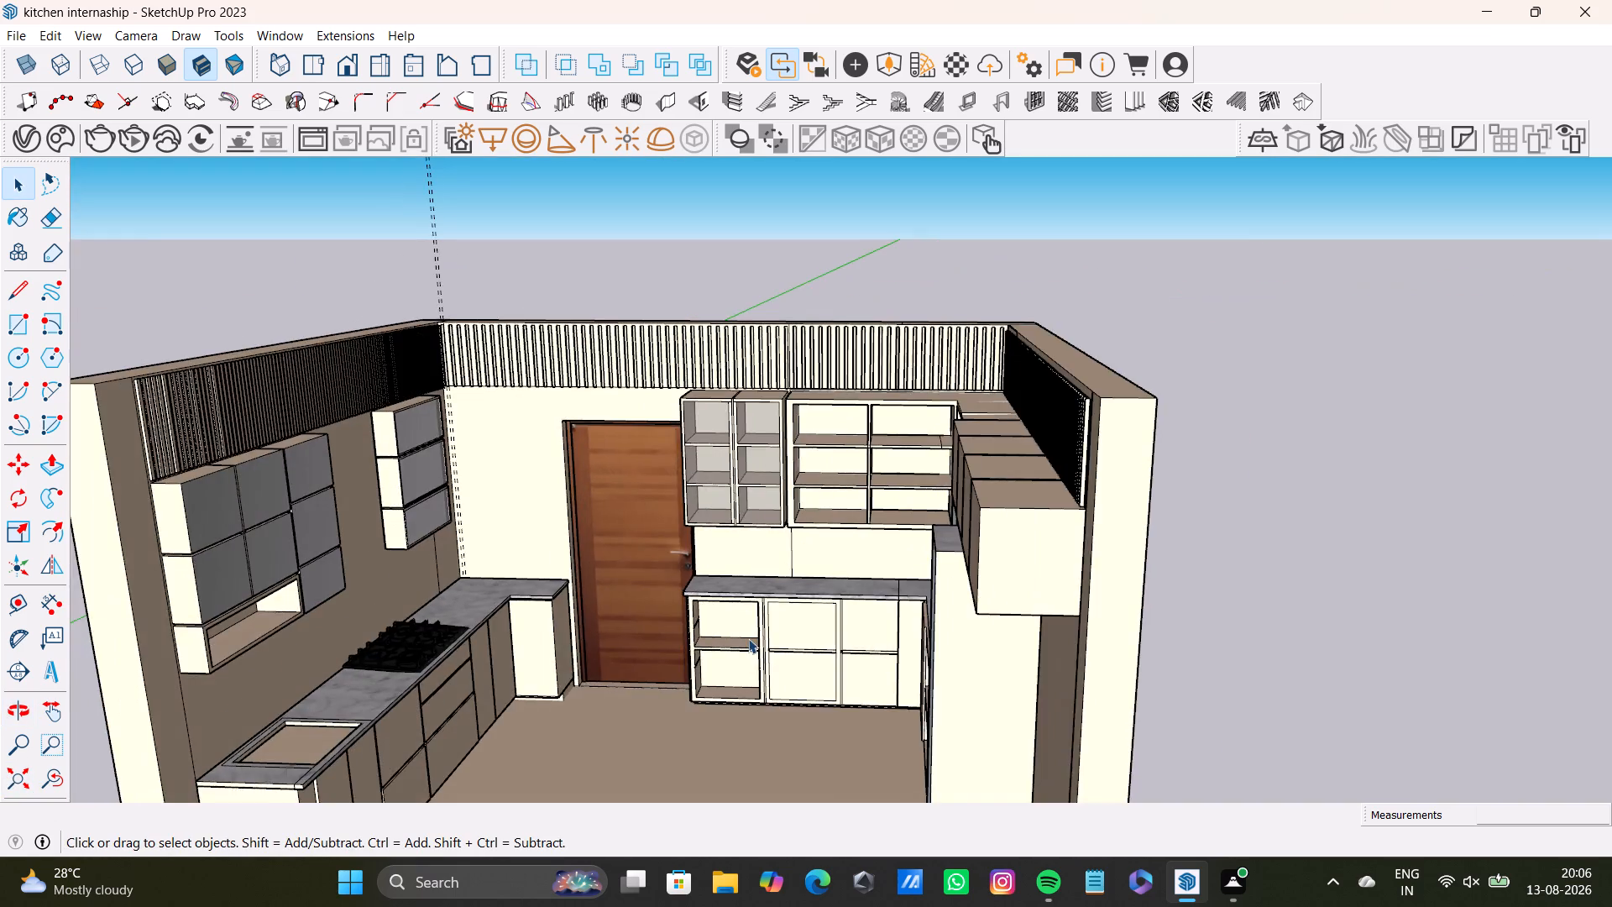
pyautogui.scroll(13, 748, 638)
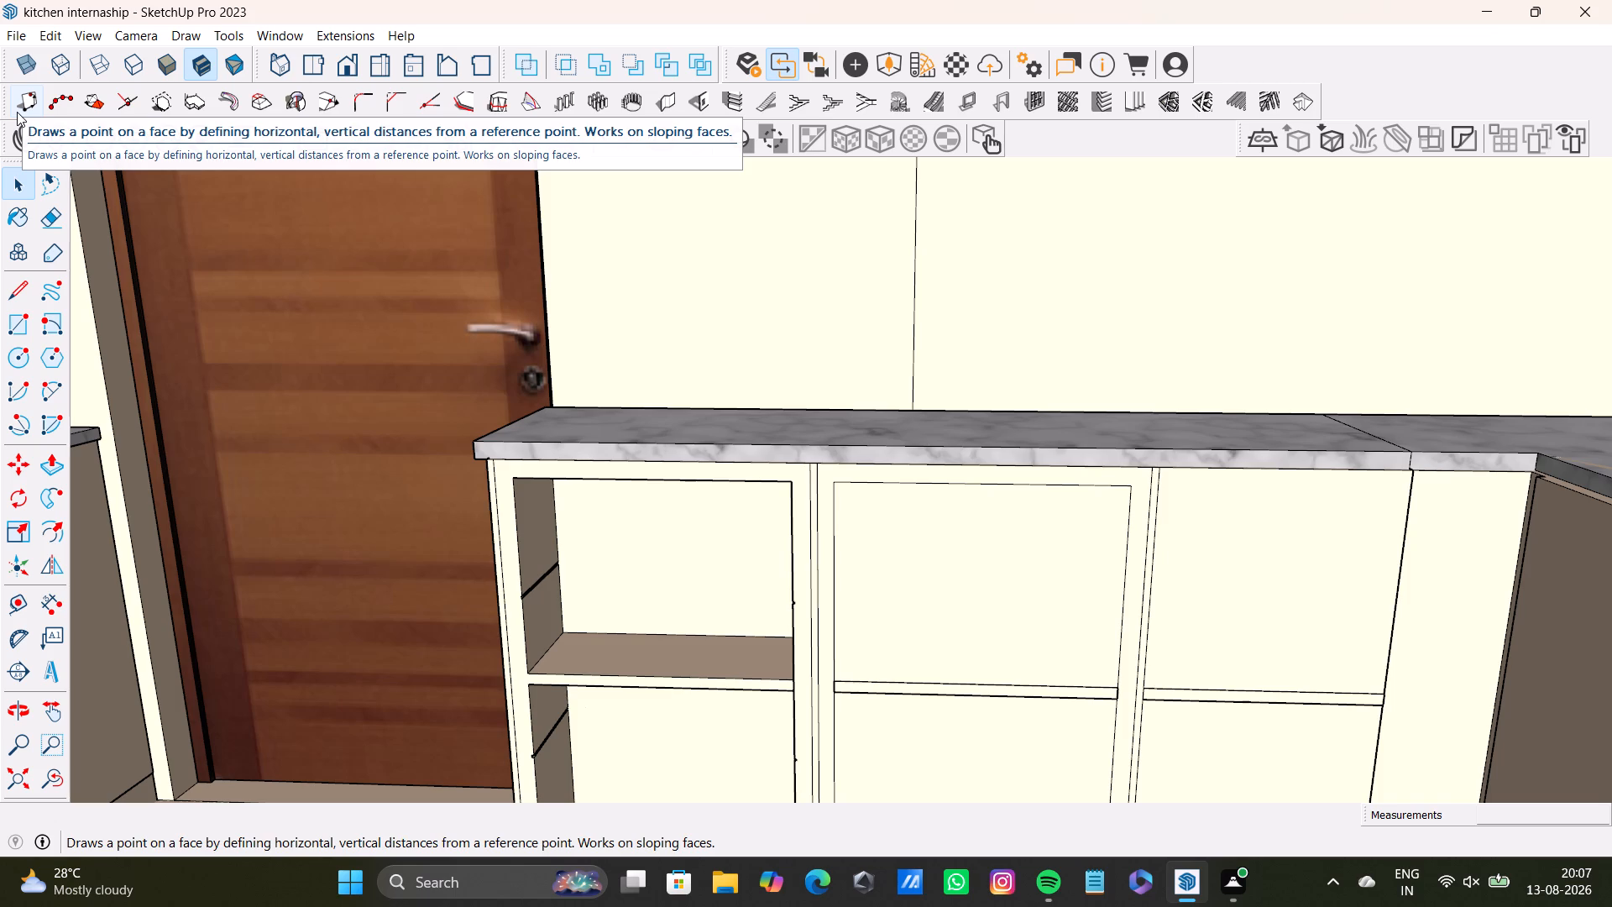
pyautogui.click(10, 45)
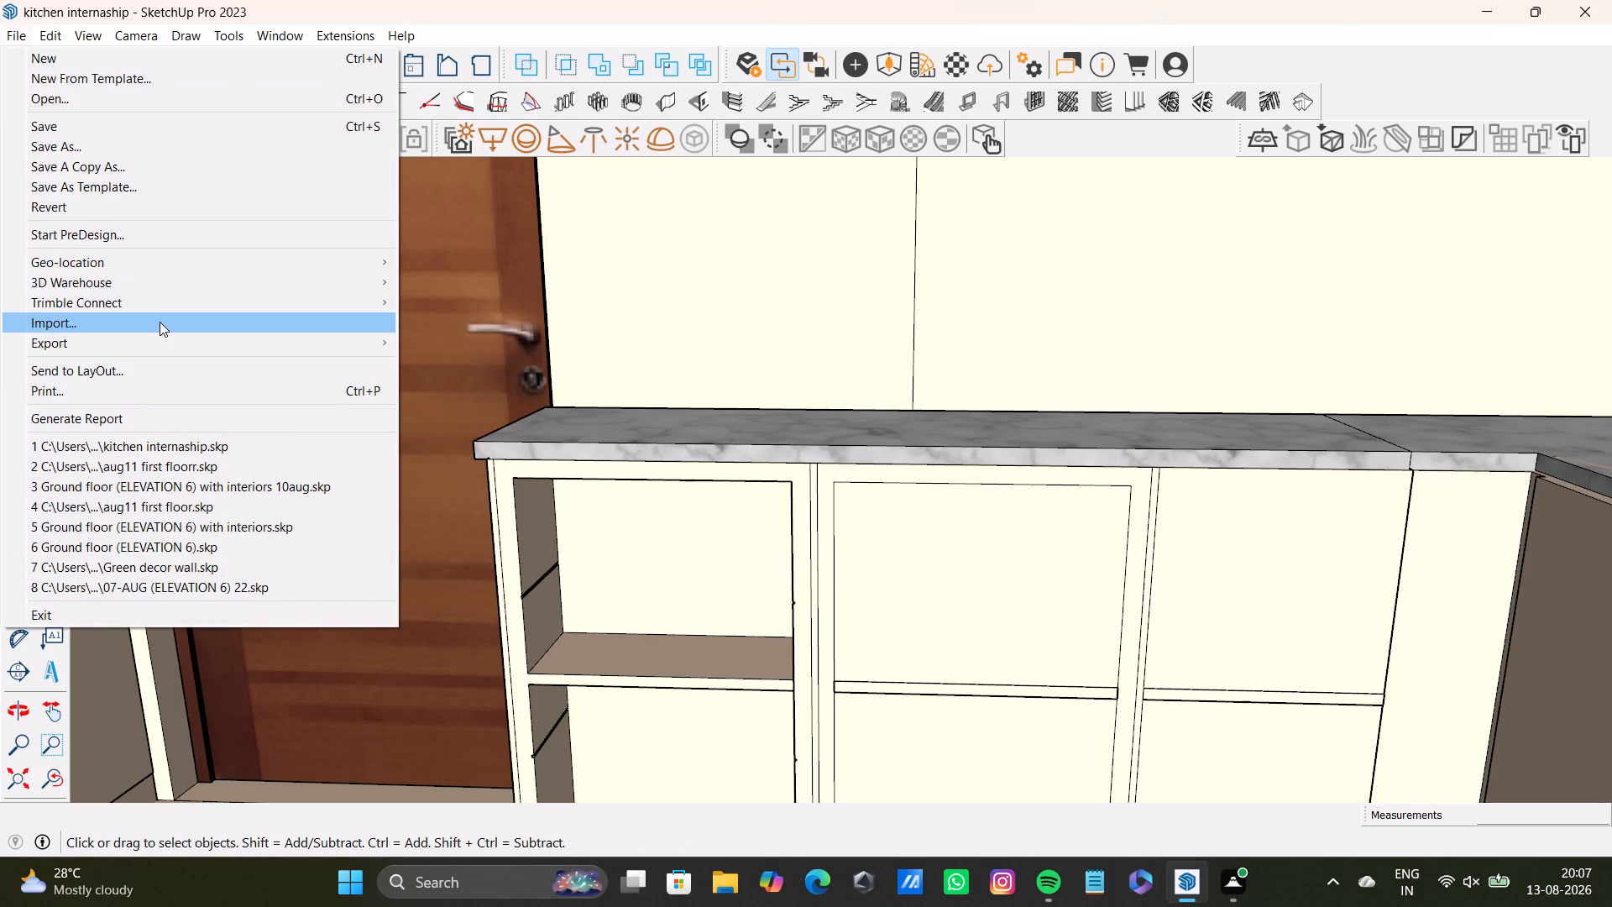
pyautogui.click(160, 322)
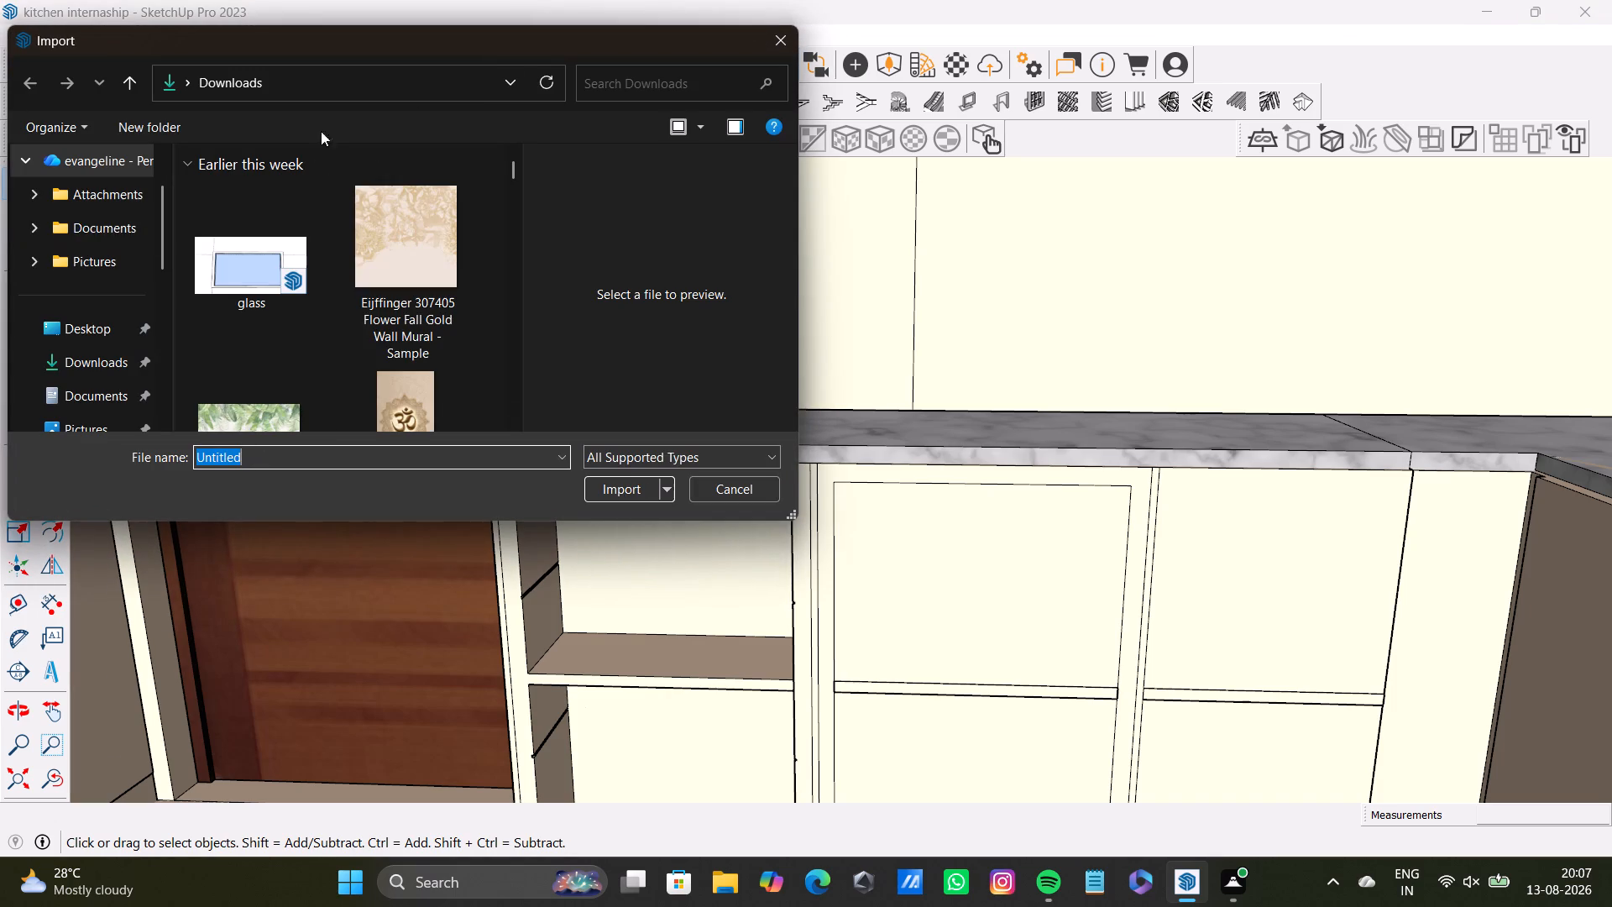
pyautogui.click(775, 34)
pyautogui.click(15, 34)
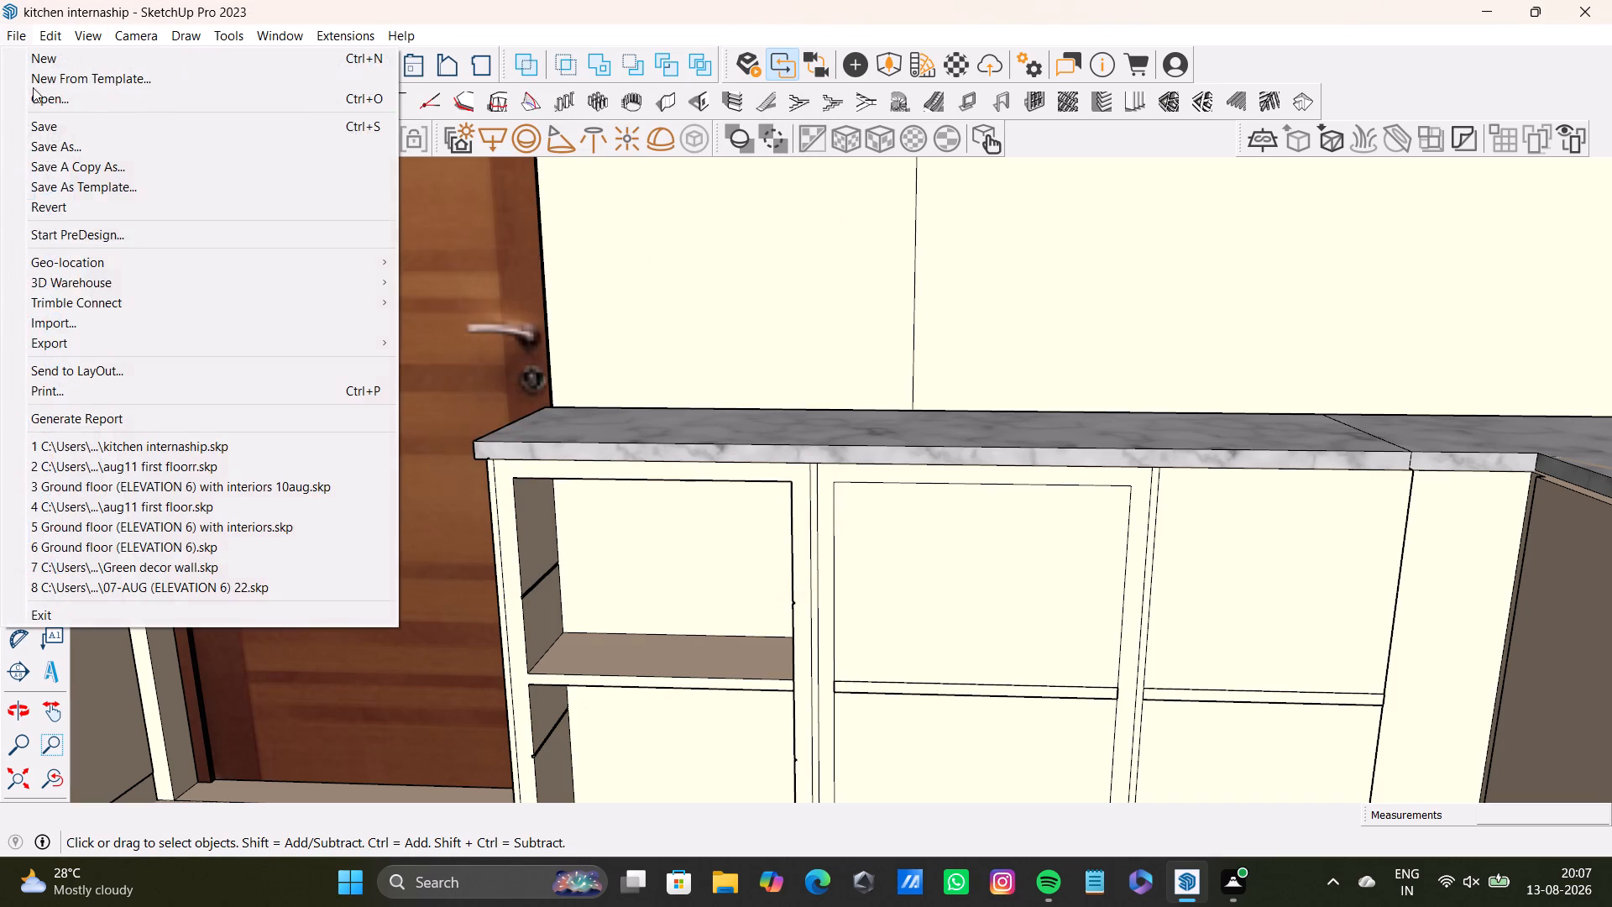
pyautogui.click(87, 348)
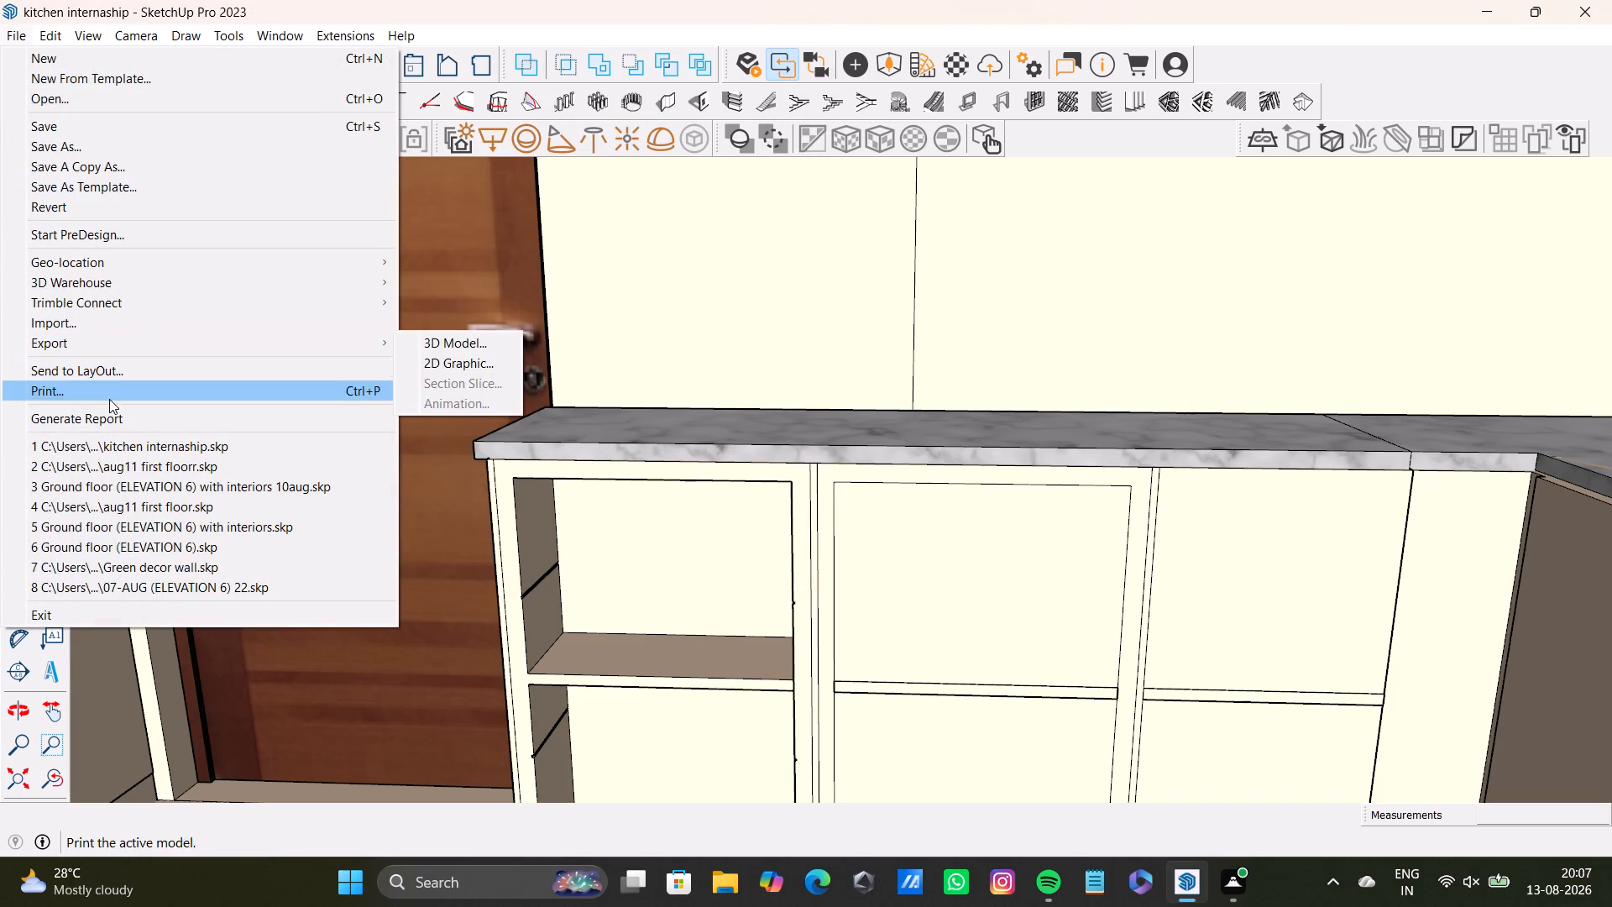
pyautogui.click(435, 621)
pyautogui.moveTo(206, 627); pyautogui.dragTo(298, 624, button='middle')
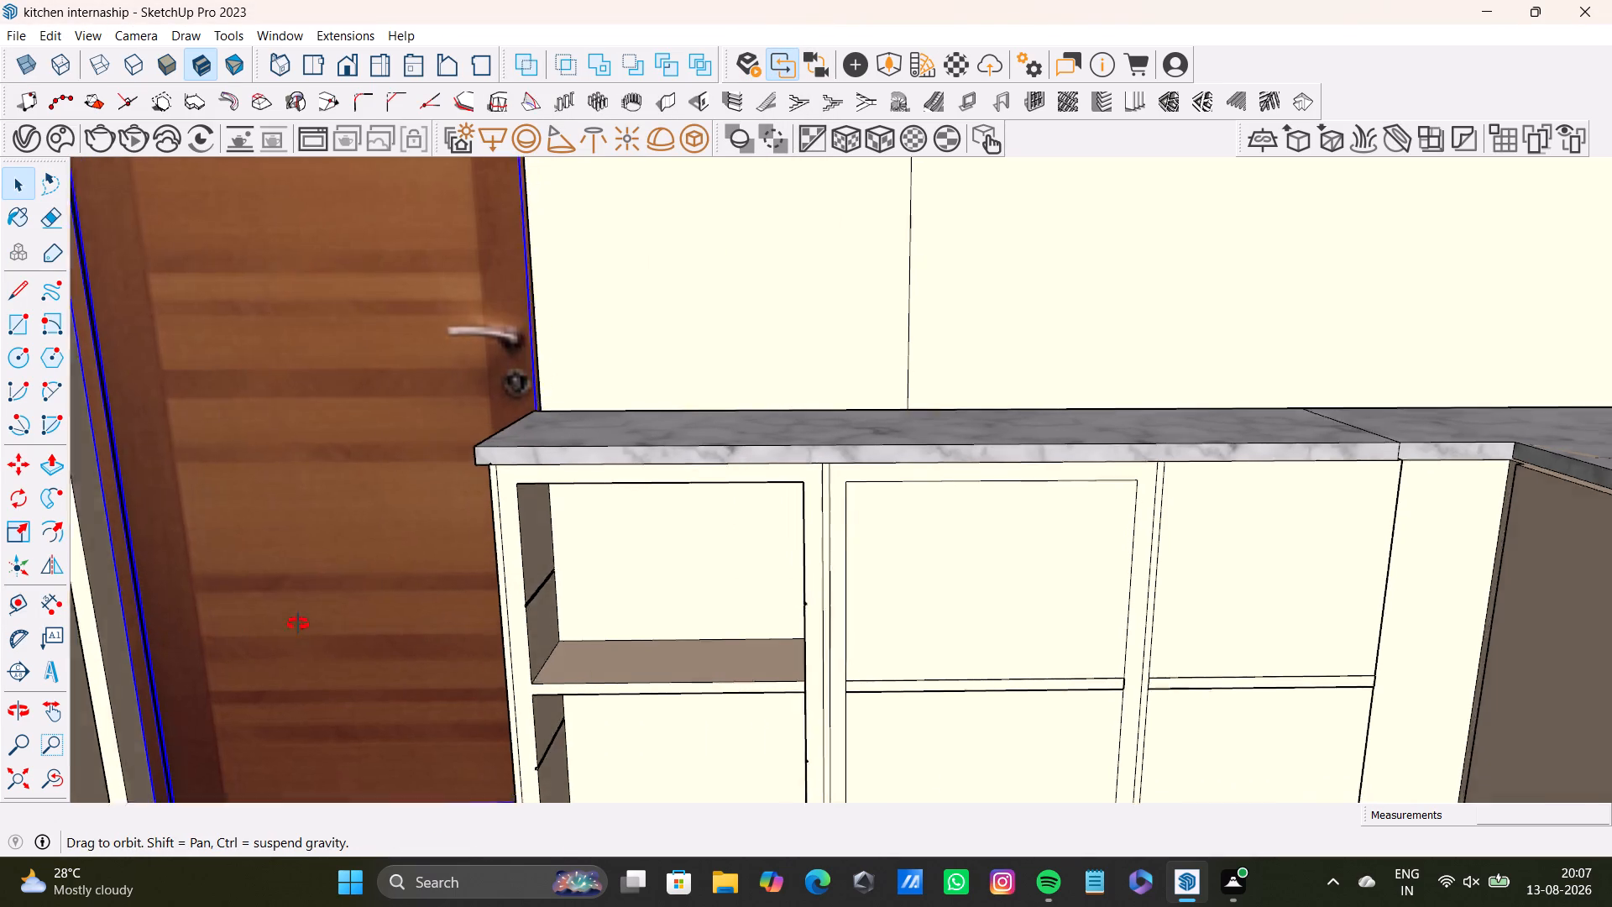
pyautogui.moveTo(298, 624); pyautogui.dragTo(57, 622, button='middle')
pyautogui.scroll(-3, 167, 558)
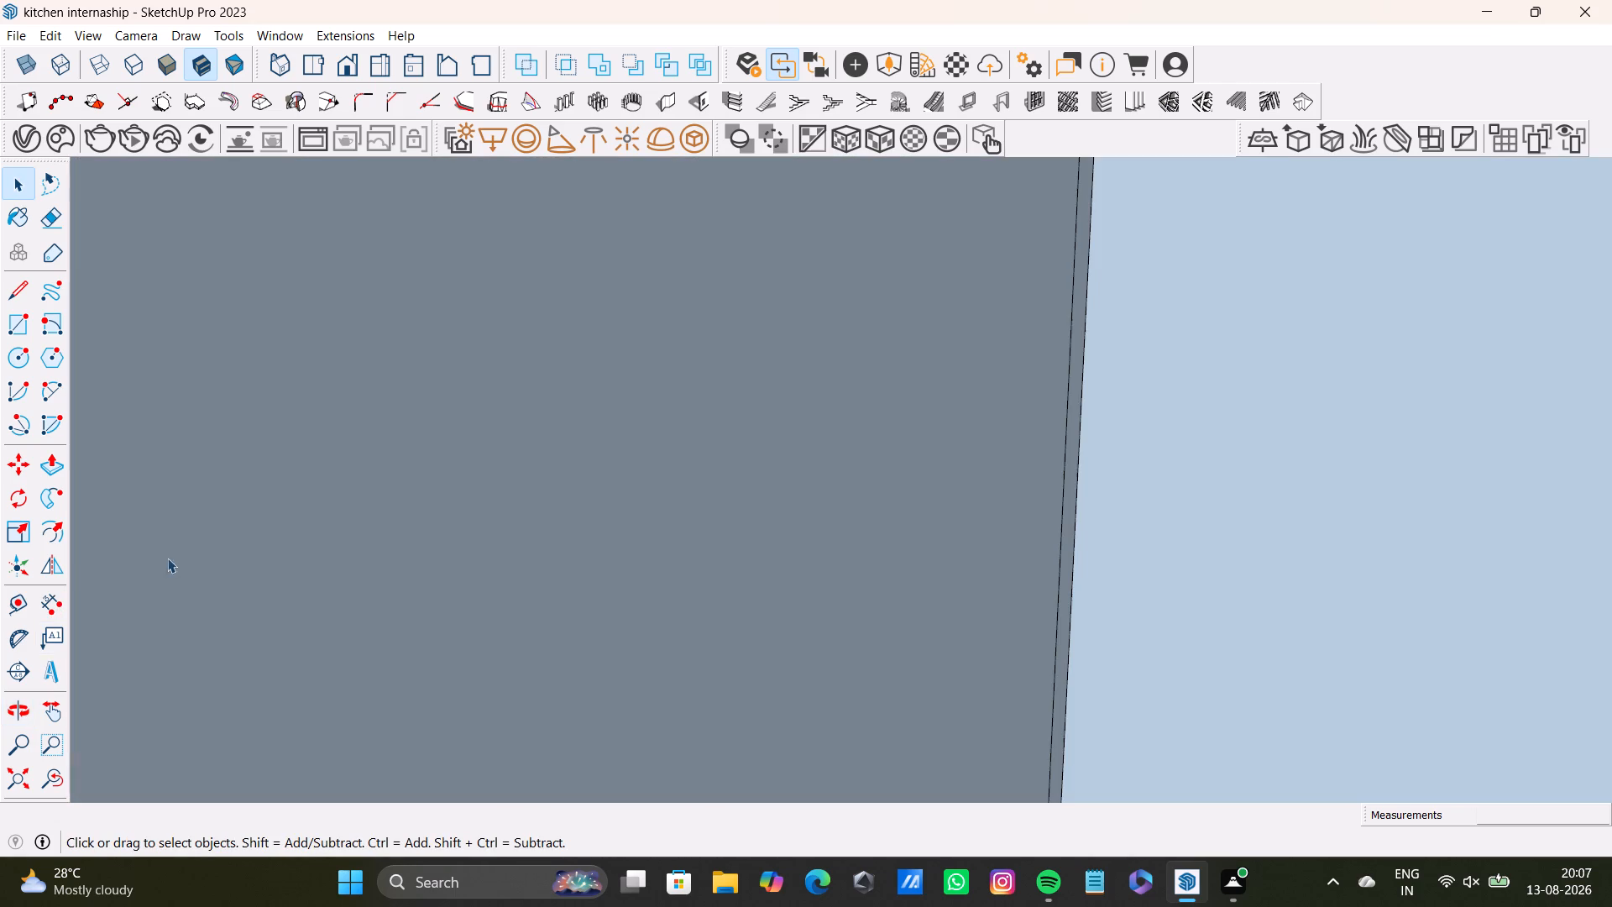
# Look through the scene's materials, lights and textures in the V-Ray Asset Editor.
pyautogui.click(24, 148)
pyautogui.scroll(-6, 496, 484)
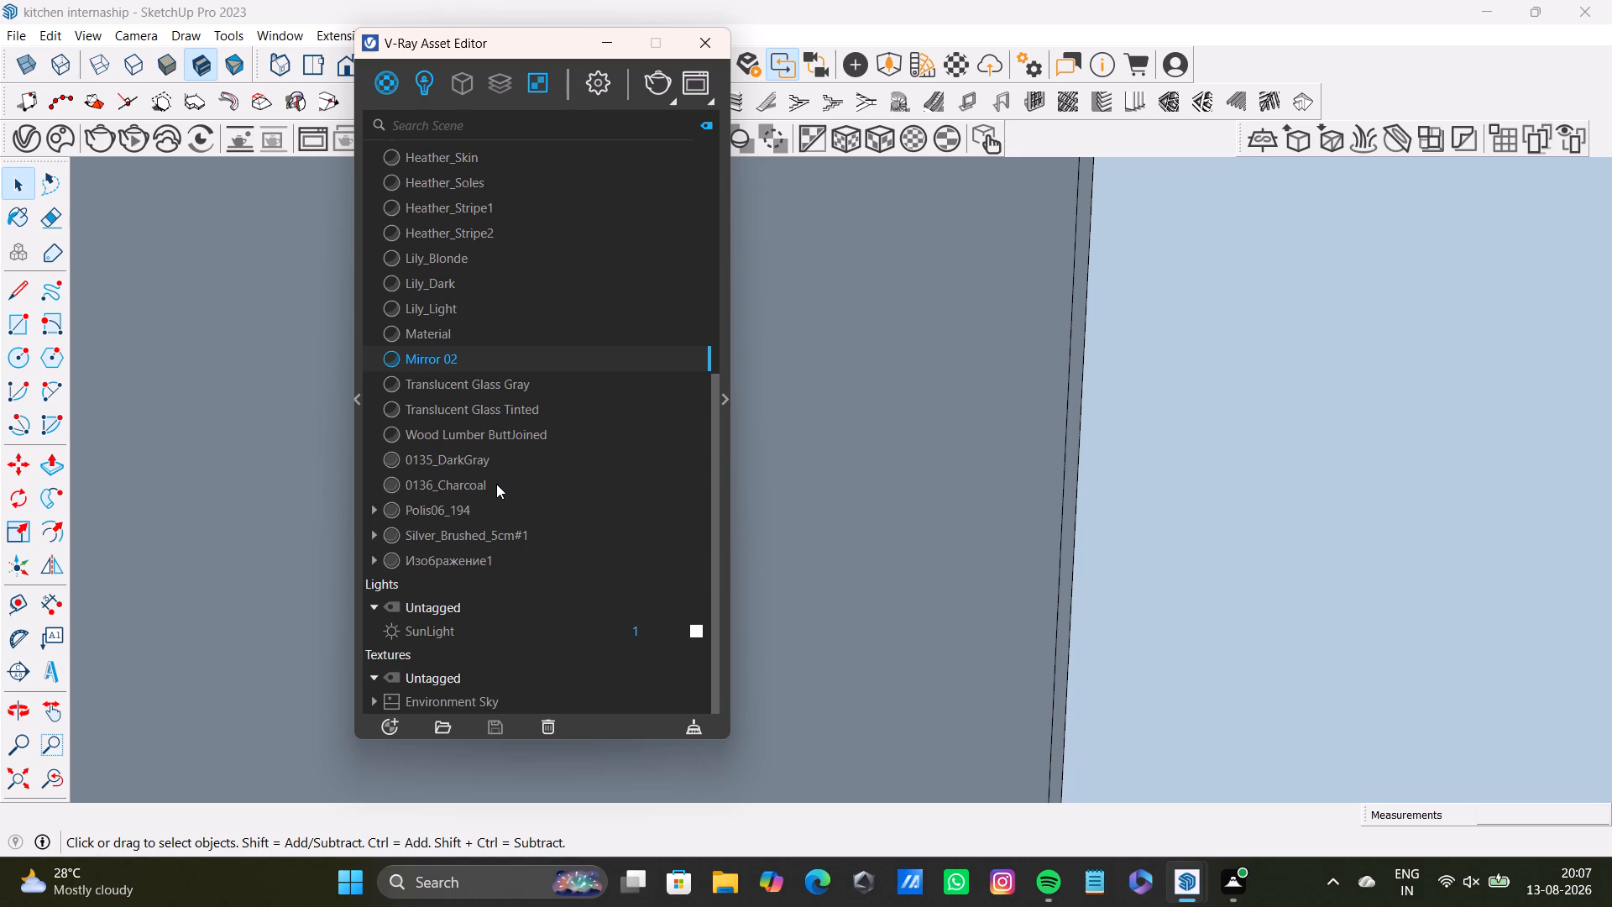
pyautogui.scroll(8, 496, 484)
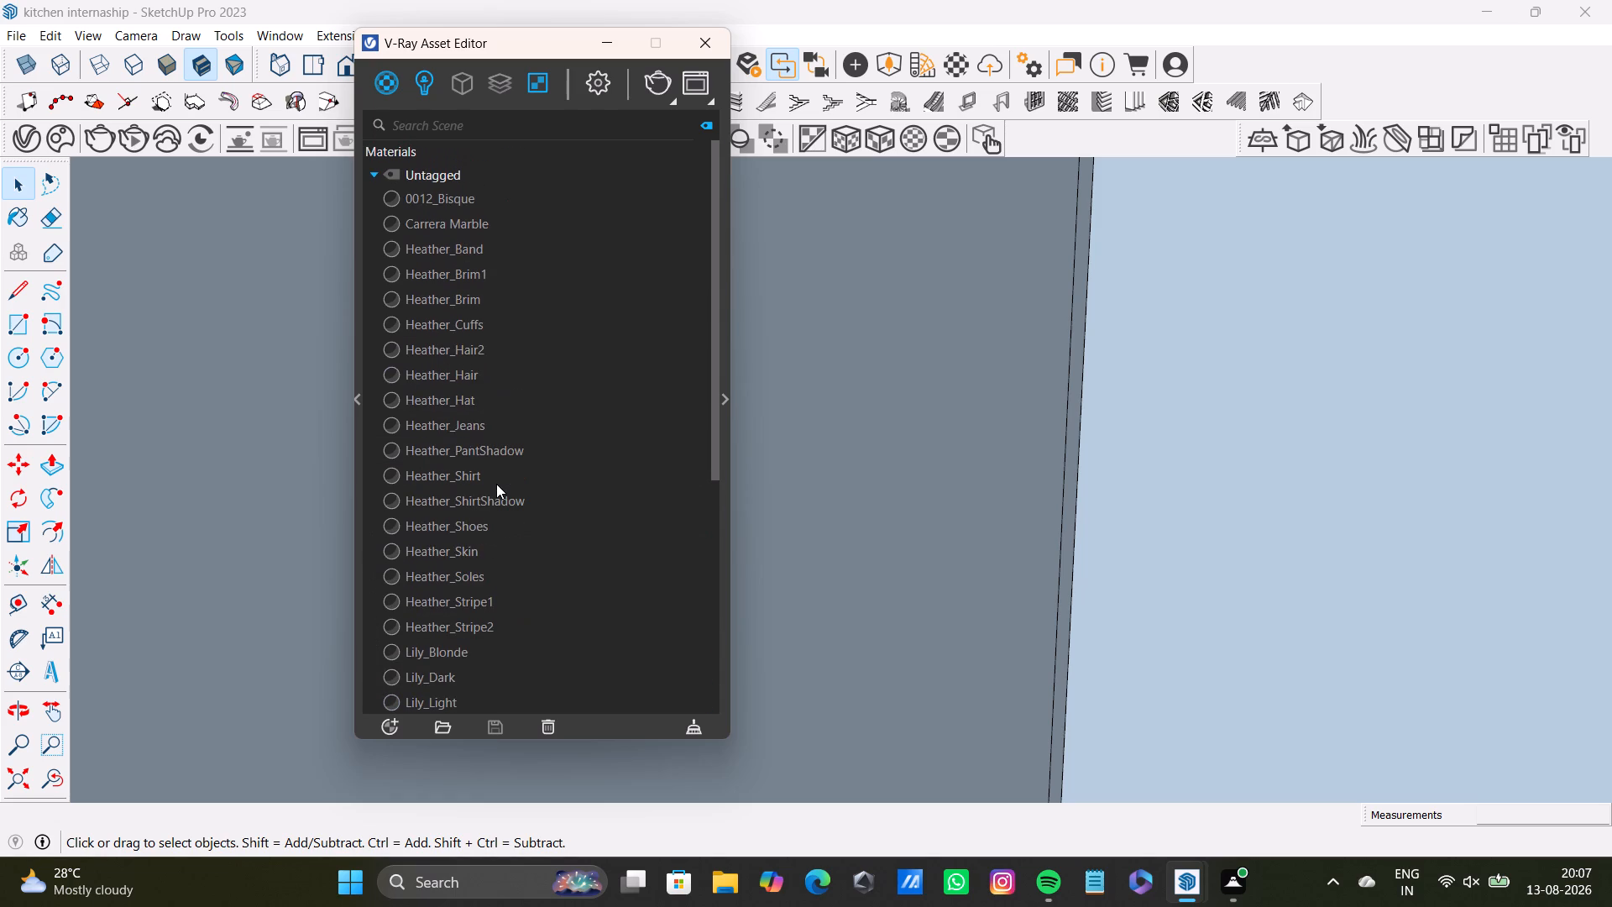
pyautogui.scroll(4, 496, 484)
pyautogui.scroll(-8, 496, 484)
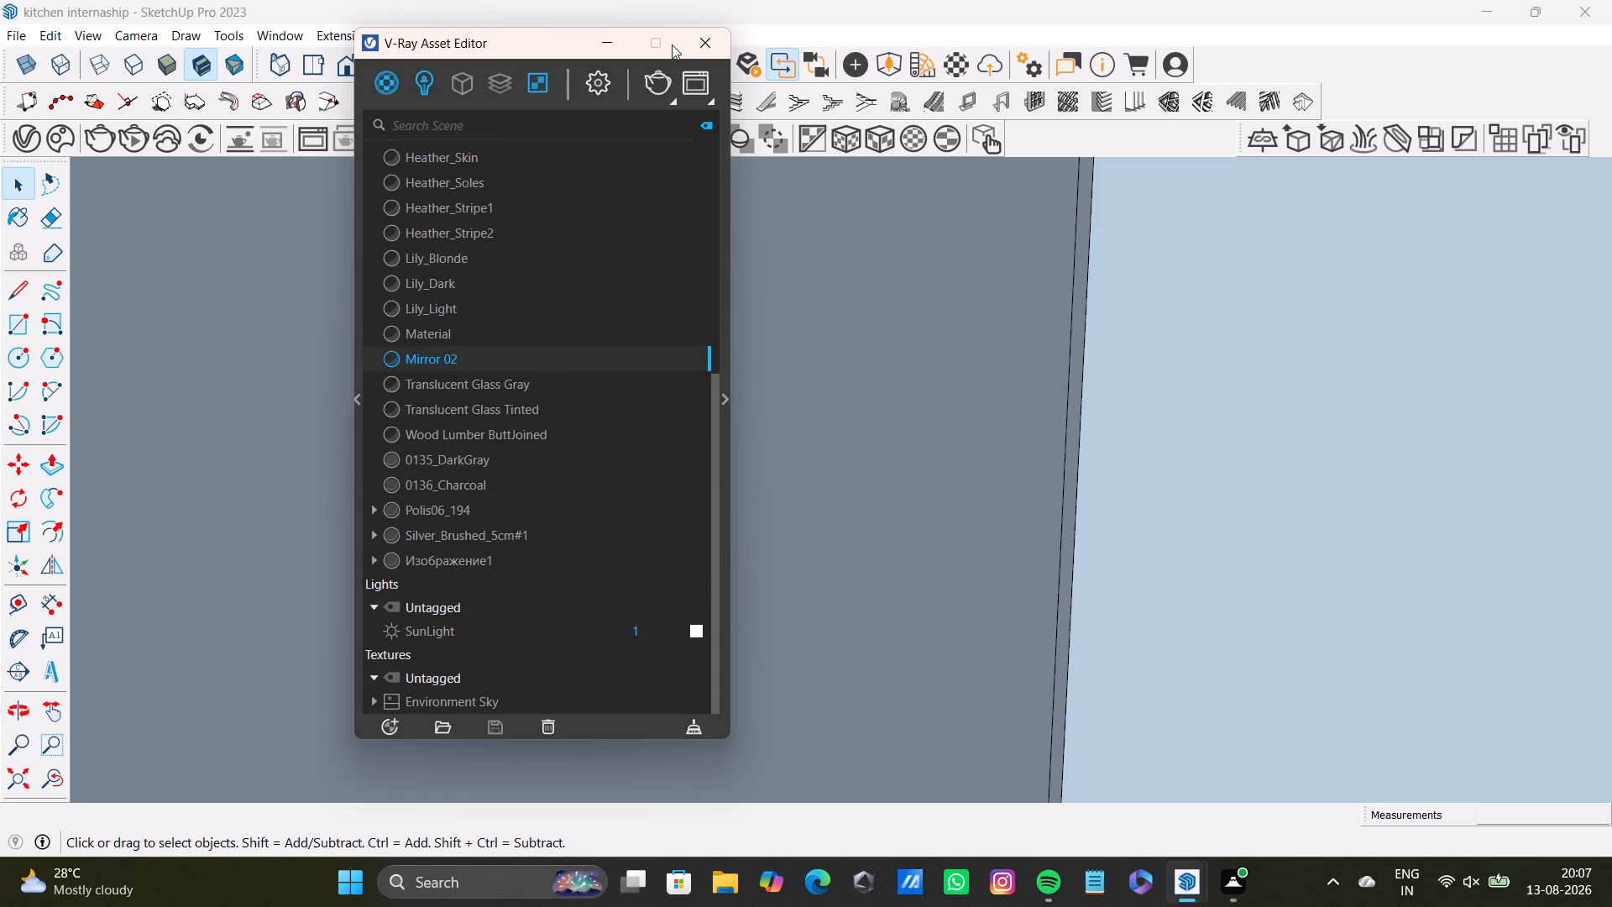
pyautogui.click(620, 50)
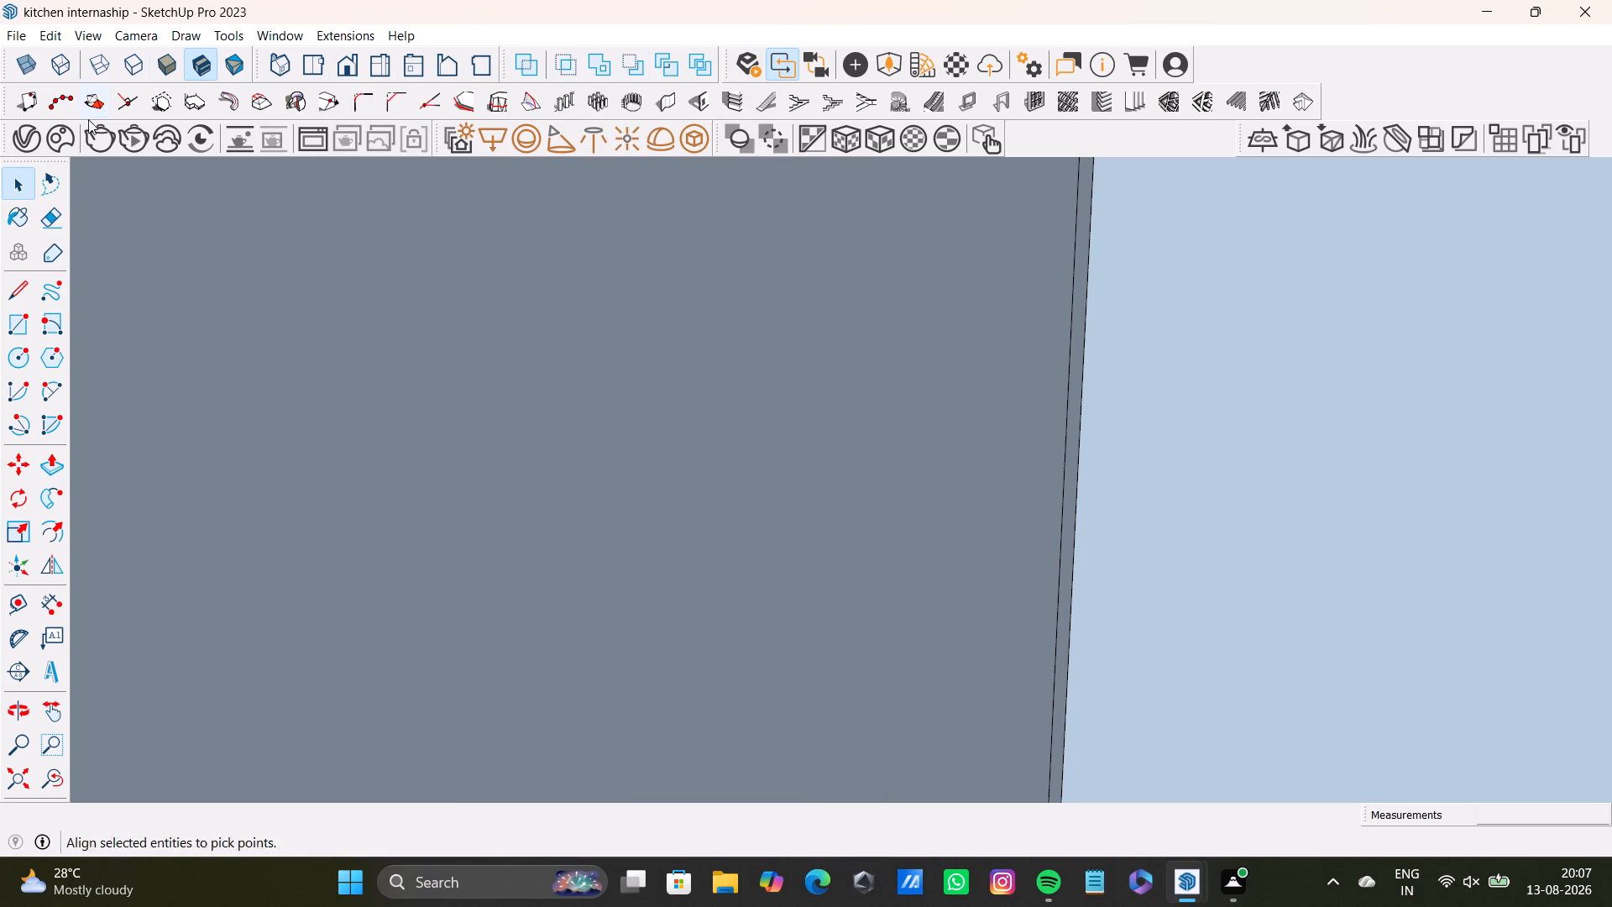
# Search the online Chaos Cosmos library for "shetteler", clear the search and leave the library.
pyautogui.click(59, 146)
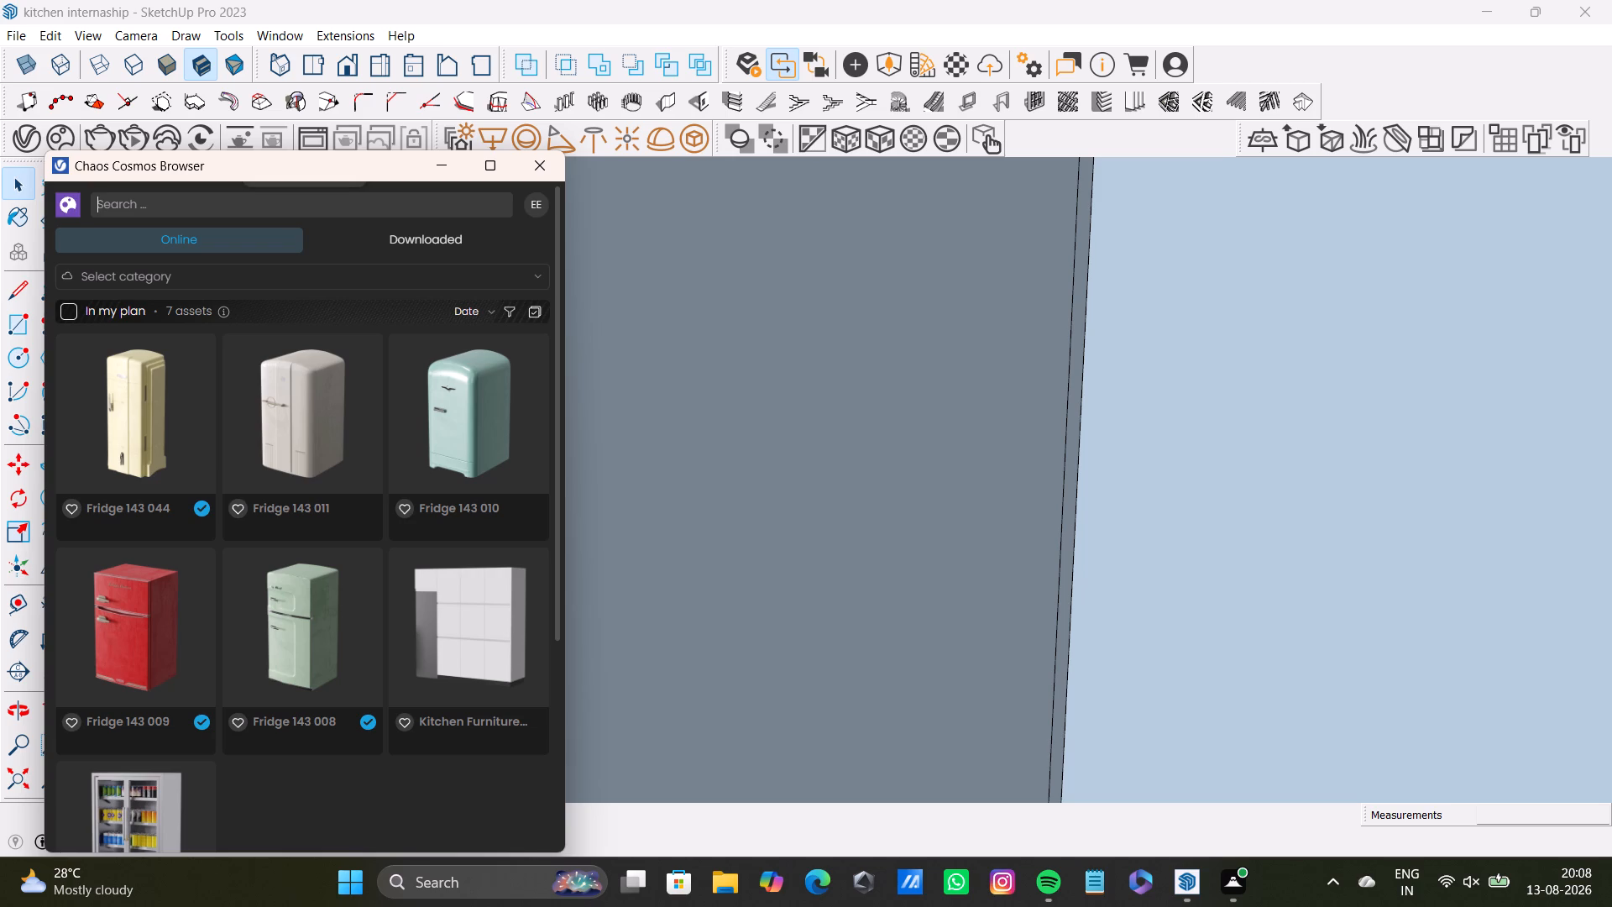
pyautogui.click(329, 211)
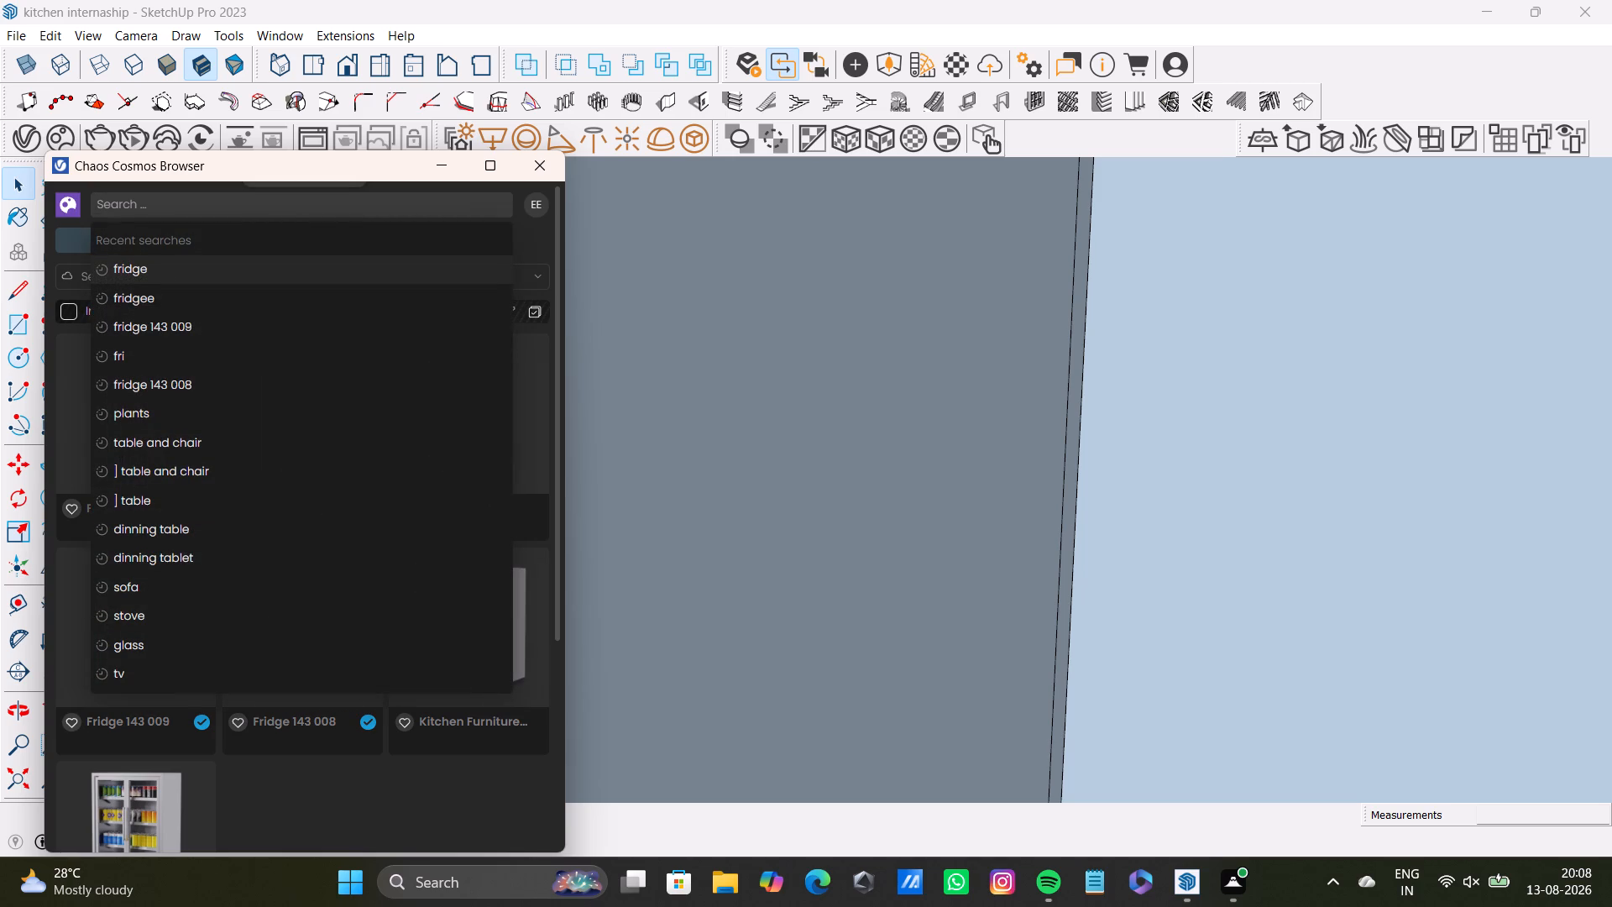
pyautogui.click(306, 215)
pyautogui.click(387, 238)
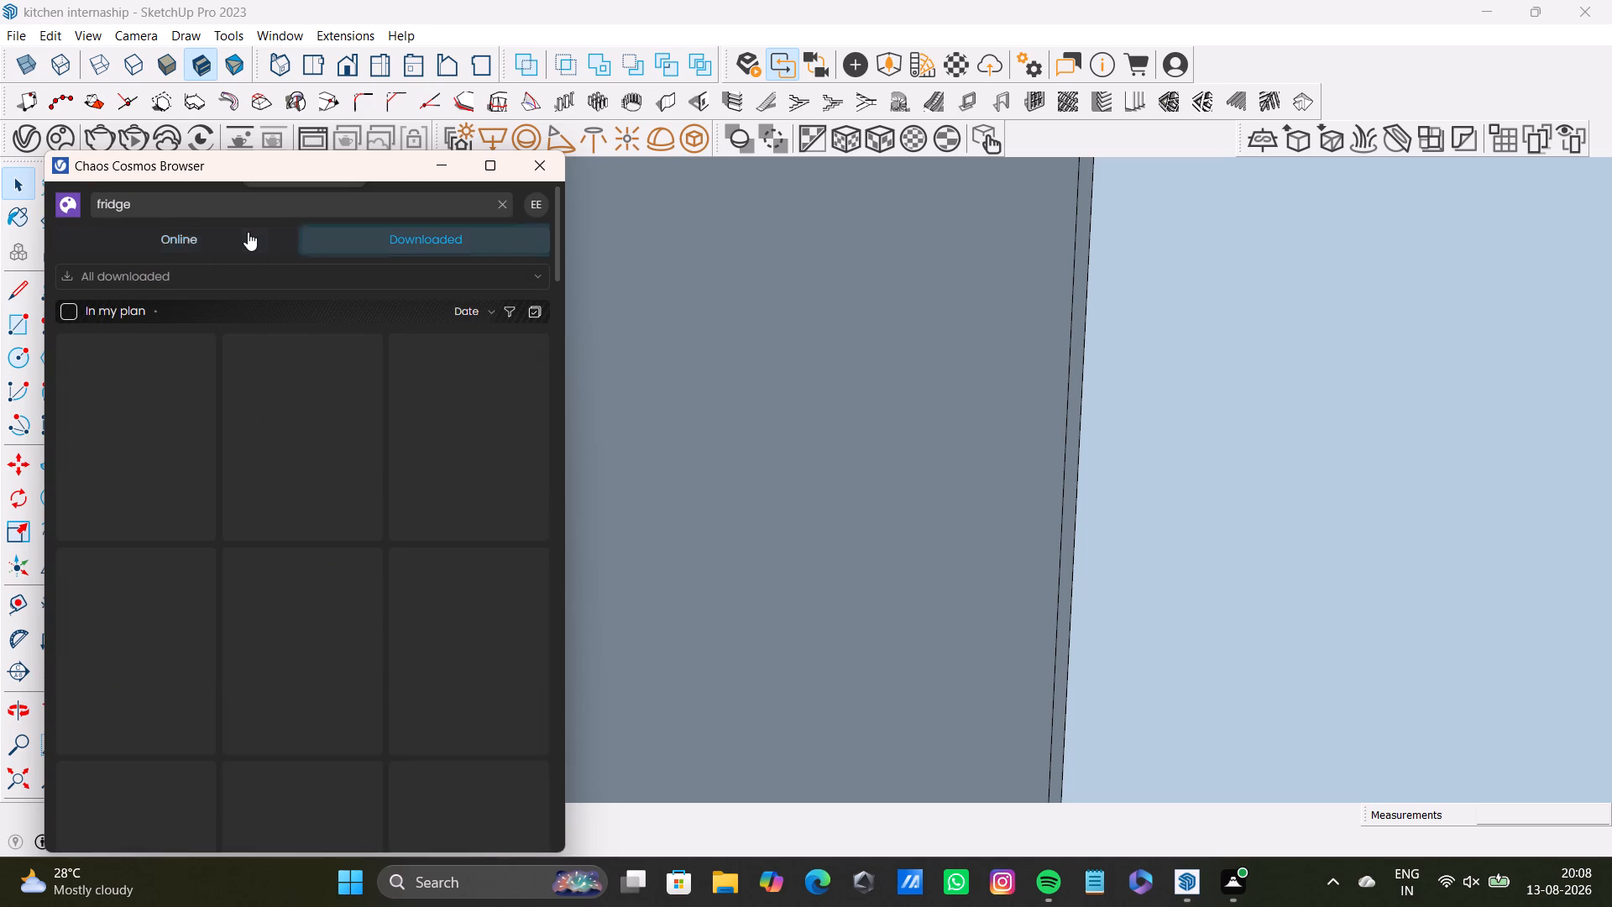
pyautogui.click(235, 234)
pyautogui.click(202, 209)
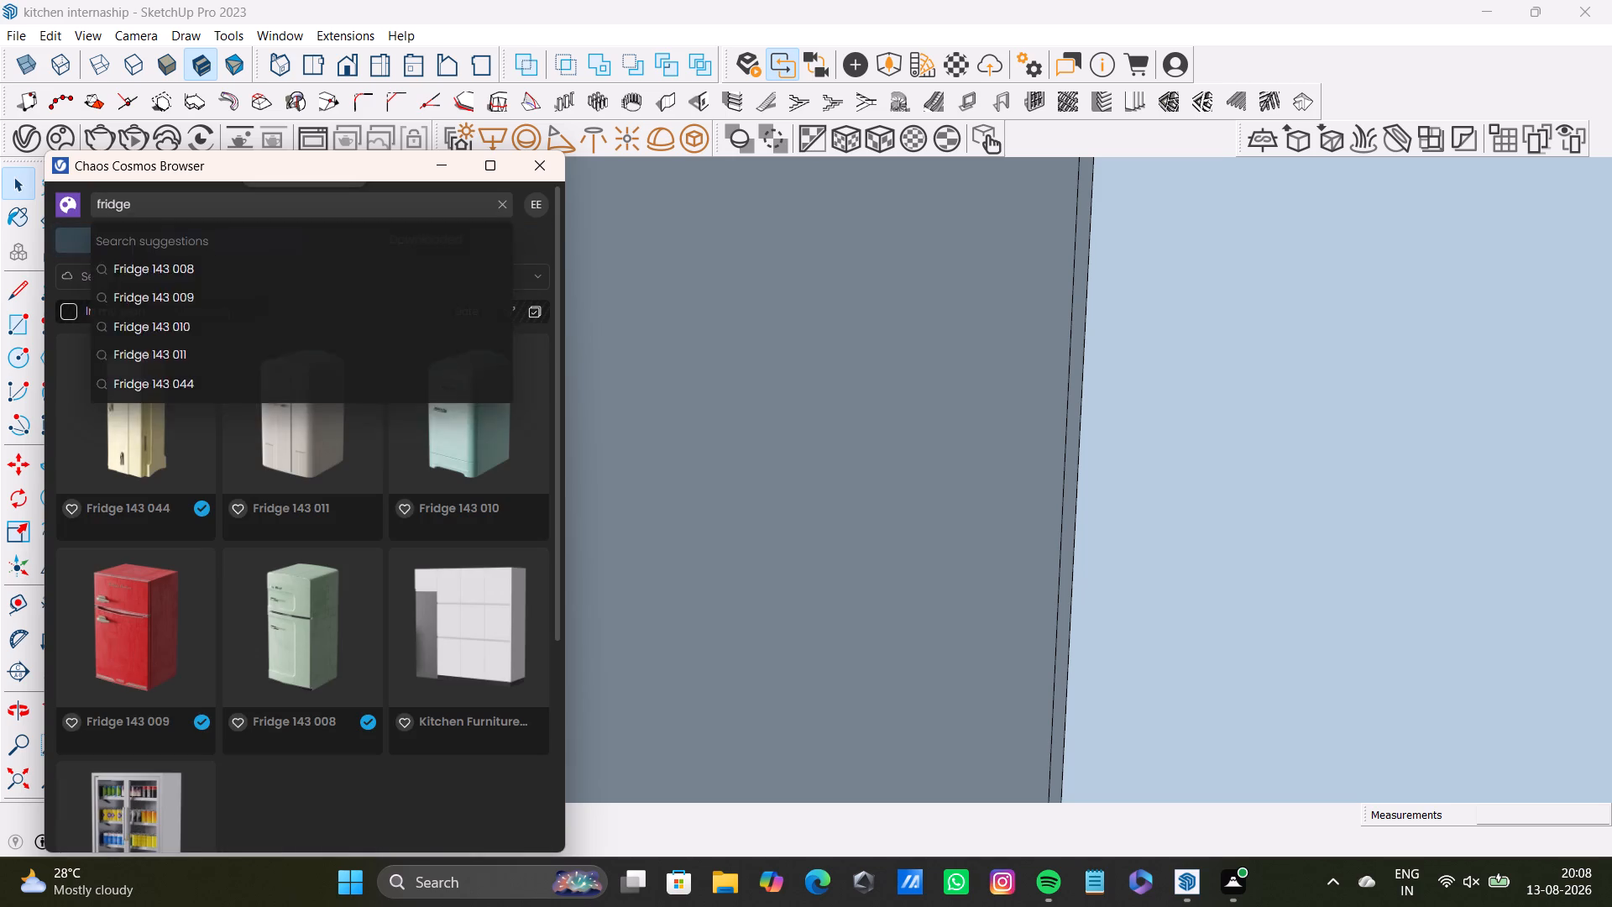
pyautogui.press('BackSpace')
pyautogui.press('BackSpace')
pyautogui.press('BackSpace')
pyautogui.press('BackSpace')
pyautogui.press('BackSpace')
pyautogui.press('BackSpace')
pyautogui.press('BackSpace')
pyautogui.press('BackSpace')
pyautogui.press('BackSpace')
pyautogui.press('BackSpace')
pyautogui.press('BackSpace')
pyautogui.press('BackSpace')
pyautogui.press('BackSpace')
pyautogui.press('BackSpace')
pyautogui.press('BackSpace')
pyautogui.press('BackSpace')
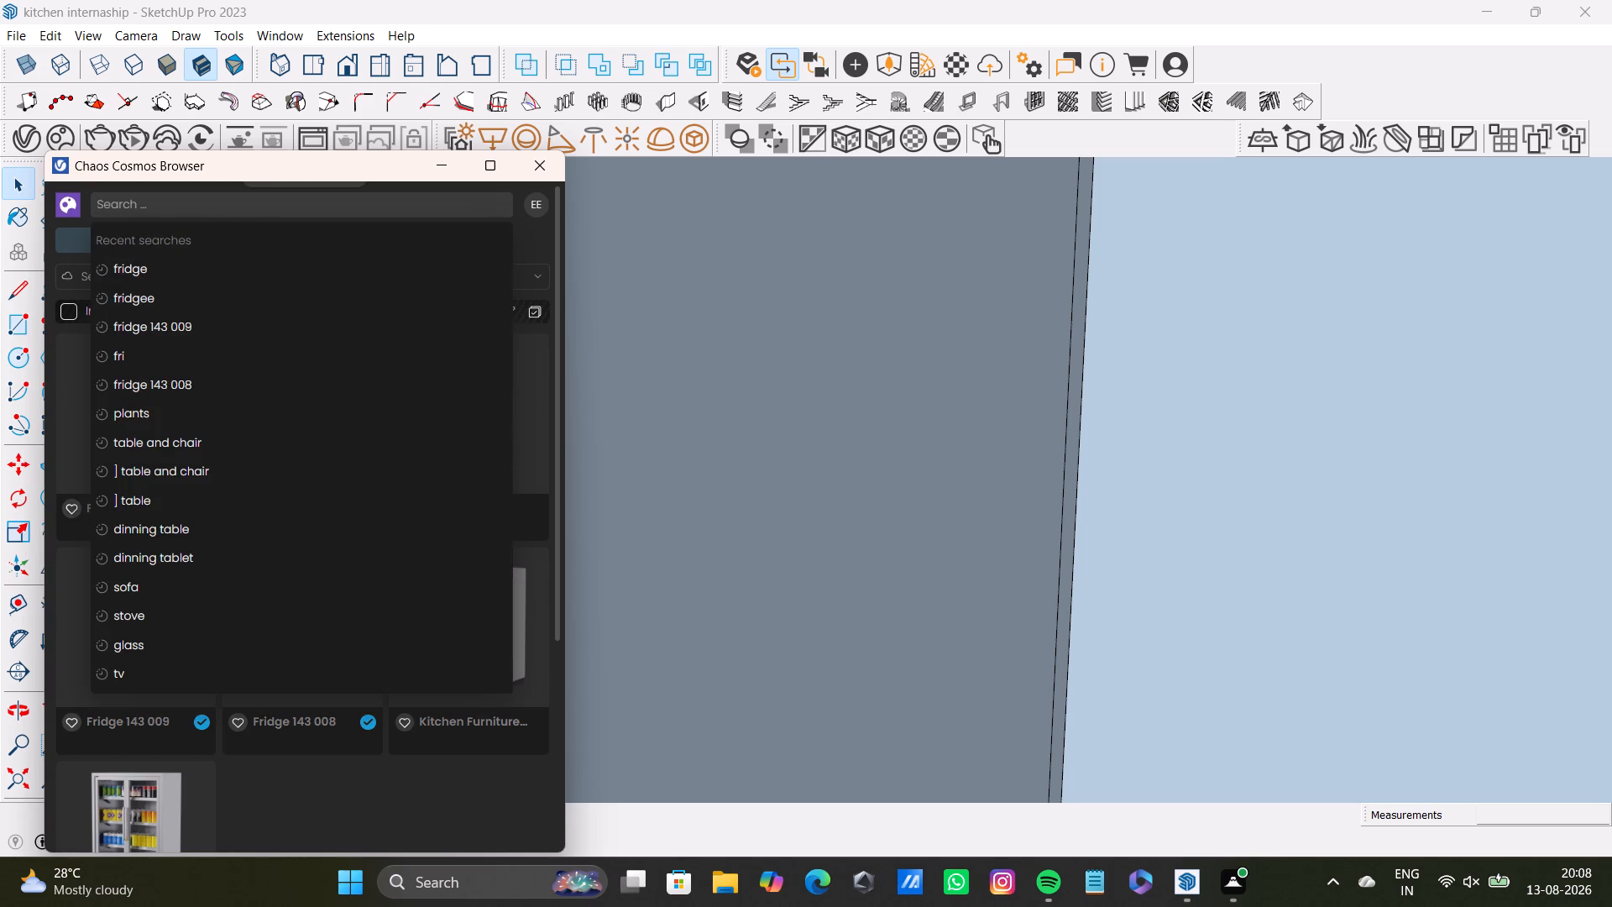
pyautogui.press('b')
pyautogui.press('BackSpace')
pyautogui.press('s')
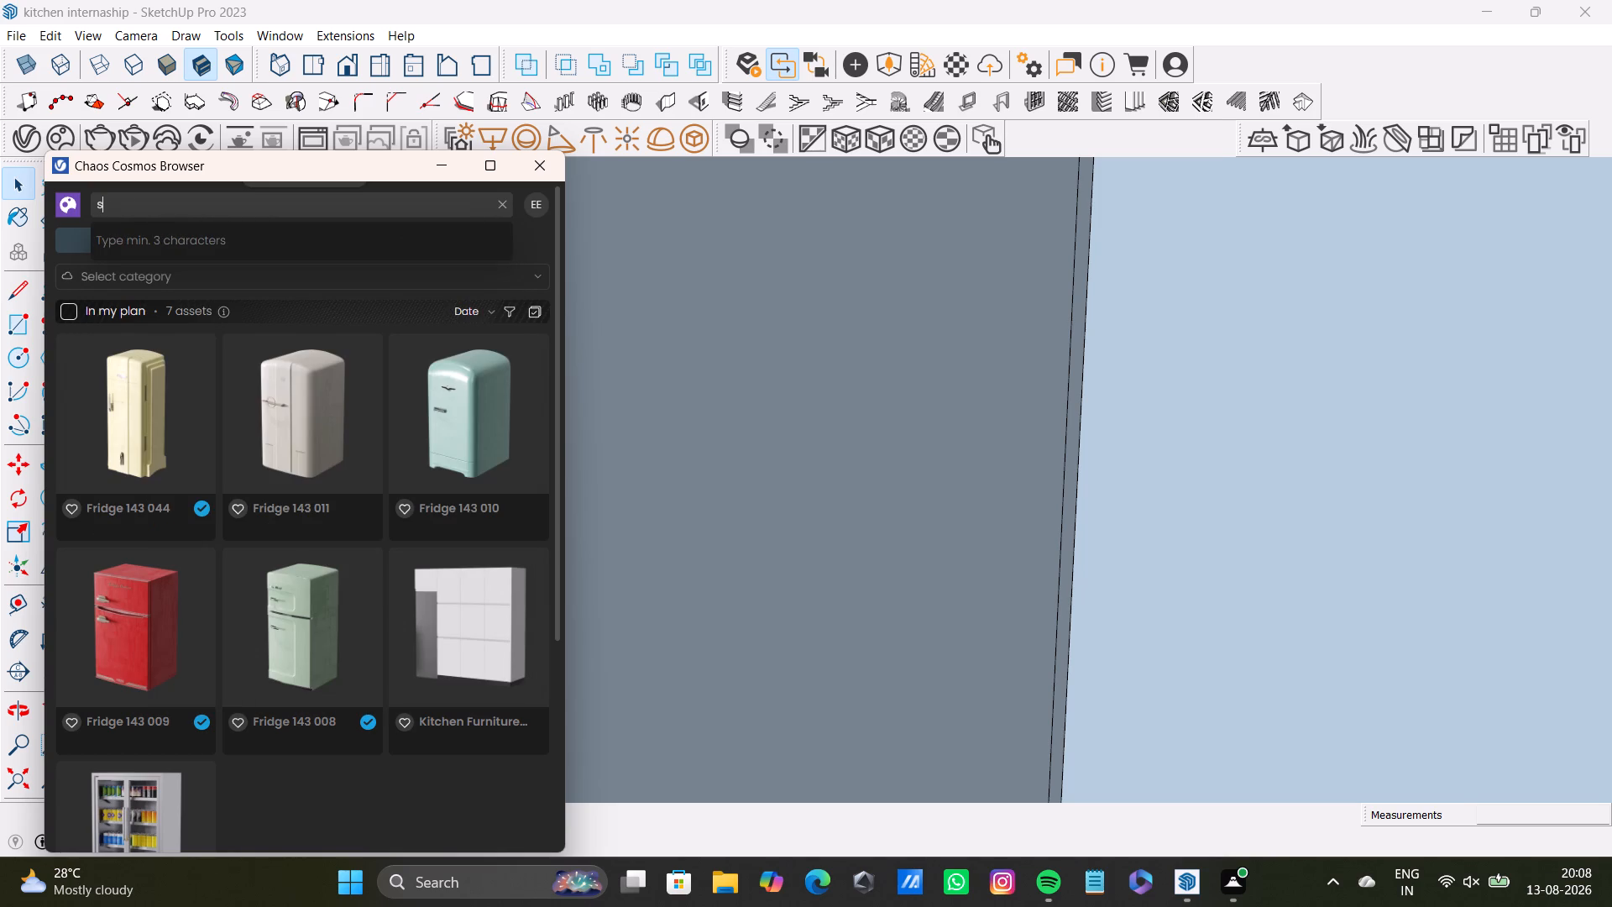
pyautogui.write('HEE')
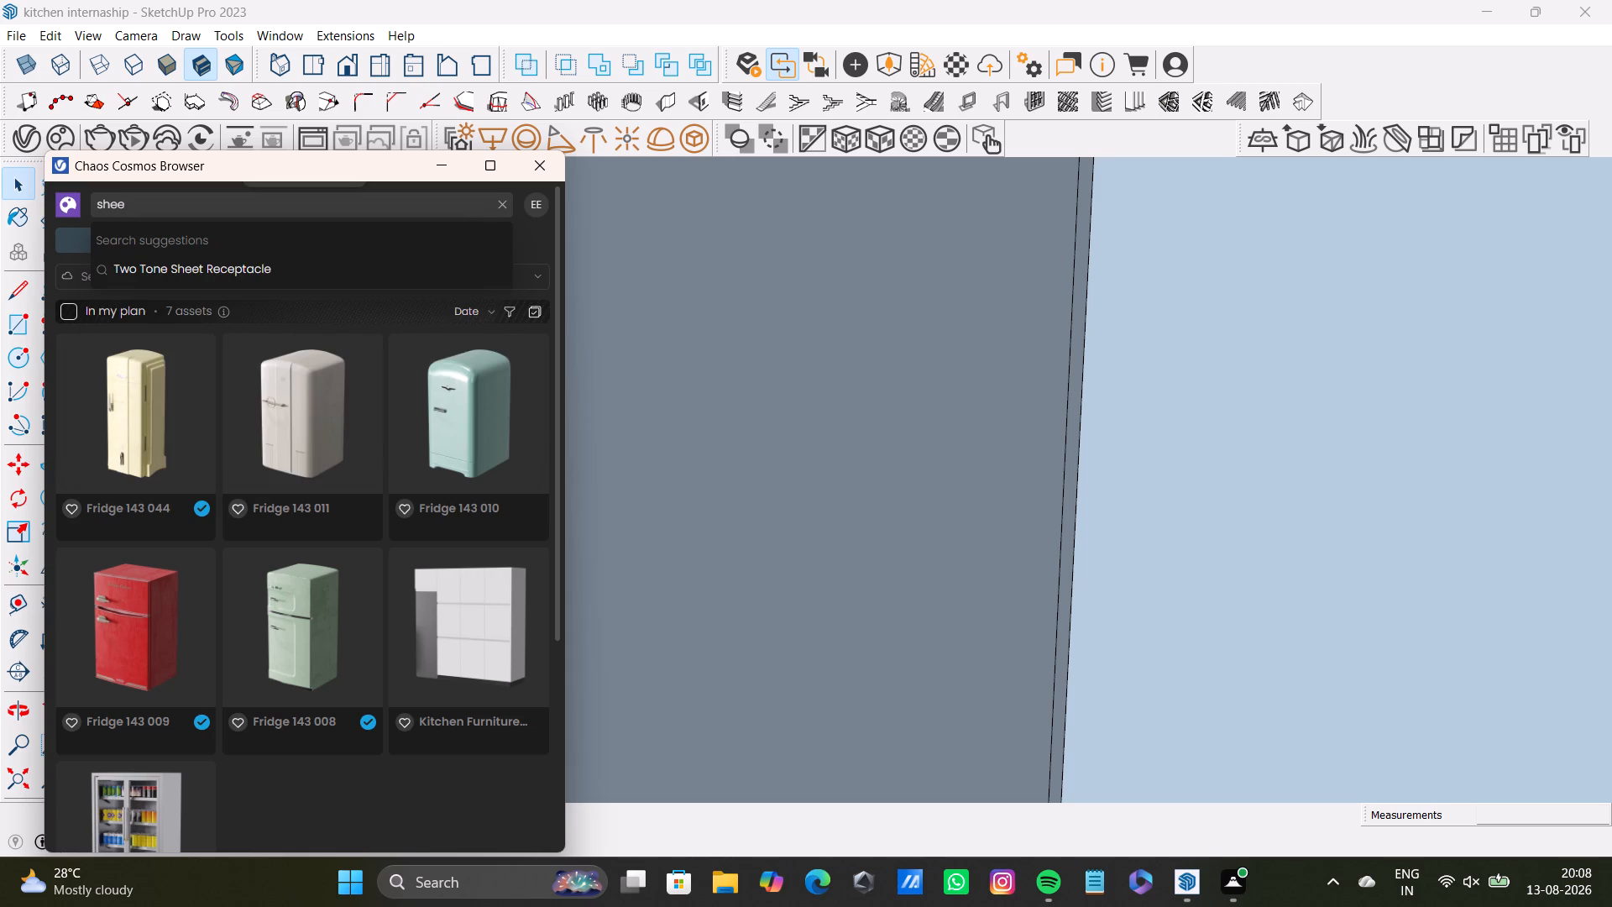
pyautogui.press('BackSpace')
pyautogui.write('TT')
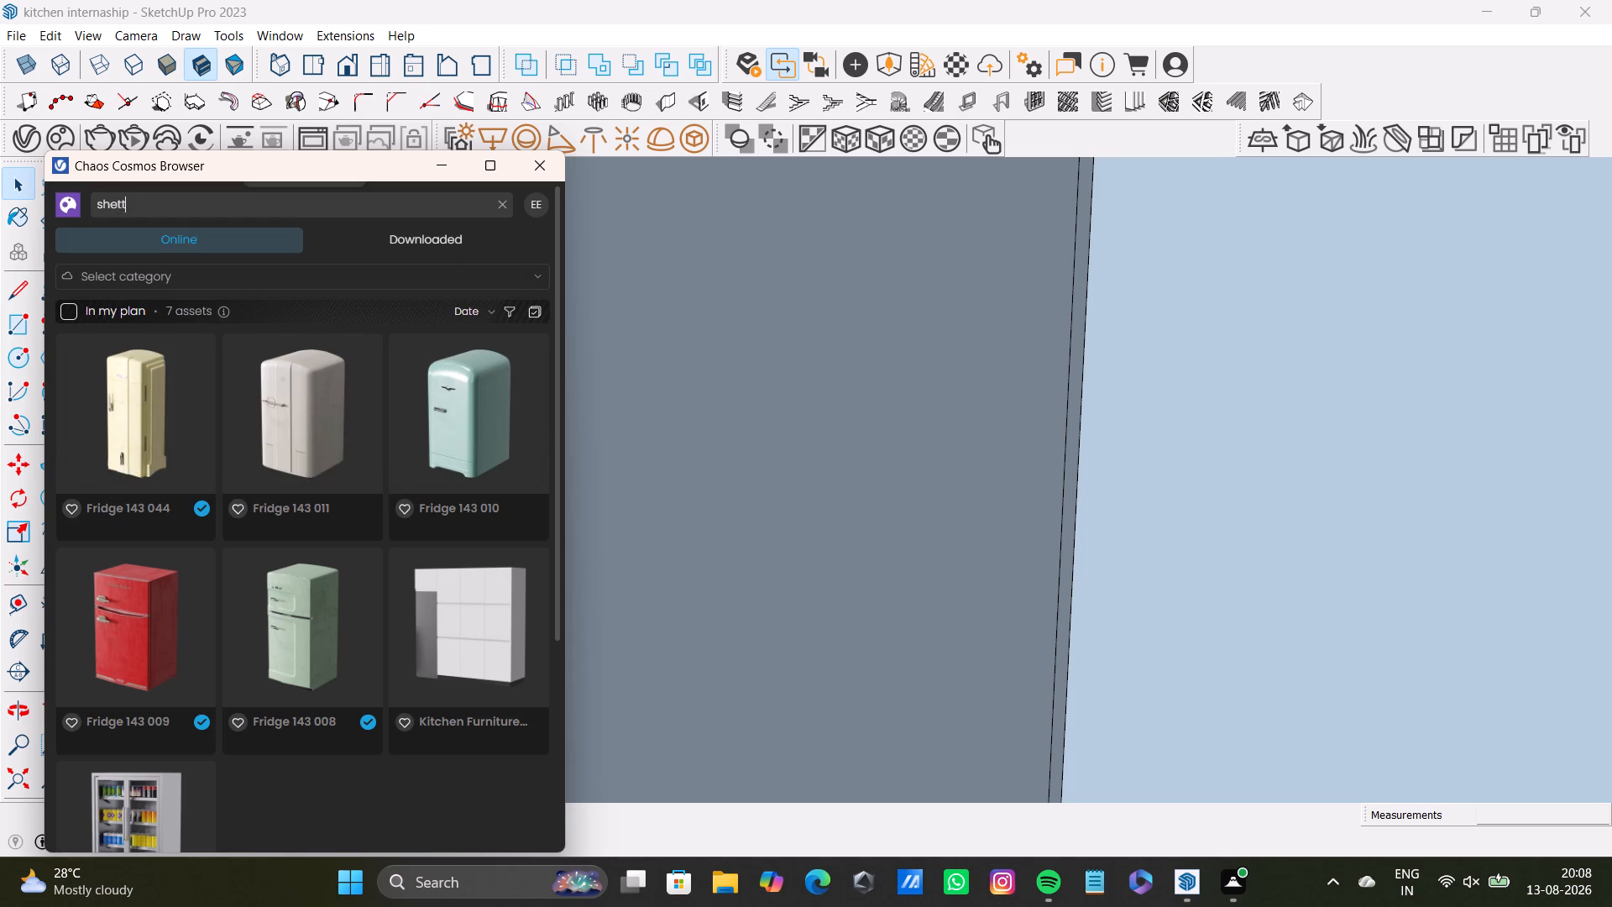
pyautogui.press('e')
pyautogui.press('l')
pyautogui.write('ER')
pyautogui.press('Return')
pyautogui.press('Return')
pyautogui.press('Return')
pyautogui.press('Return')
pyautogui.press('Return')
pyautogui.press('Return')
pyautogui.press('Return')
pyautogui.press('Return')
pyautogui.press('Return')
pyautogui.press('Return')
pyautogui.press('Return')
pyautogui.press('Return')
pyautogui.press('Return')
pyautogui.press('Return')
pyautogui.press('Return')
pyautogui.press('Return')
pyautogui.press('Return')
pyautogui.press('Return')
pyautogui.press('Return')
pyautogui.press('Return')
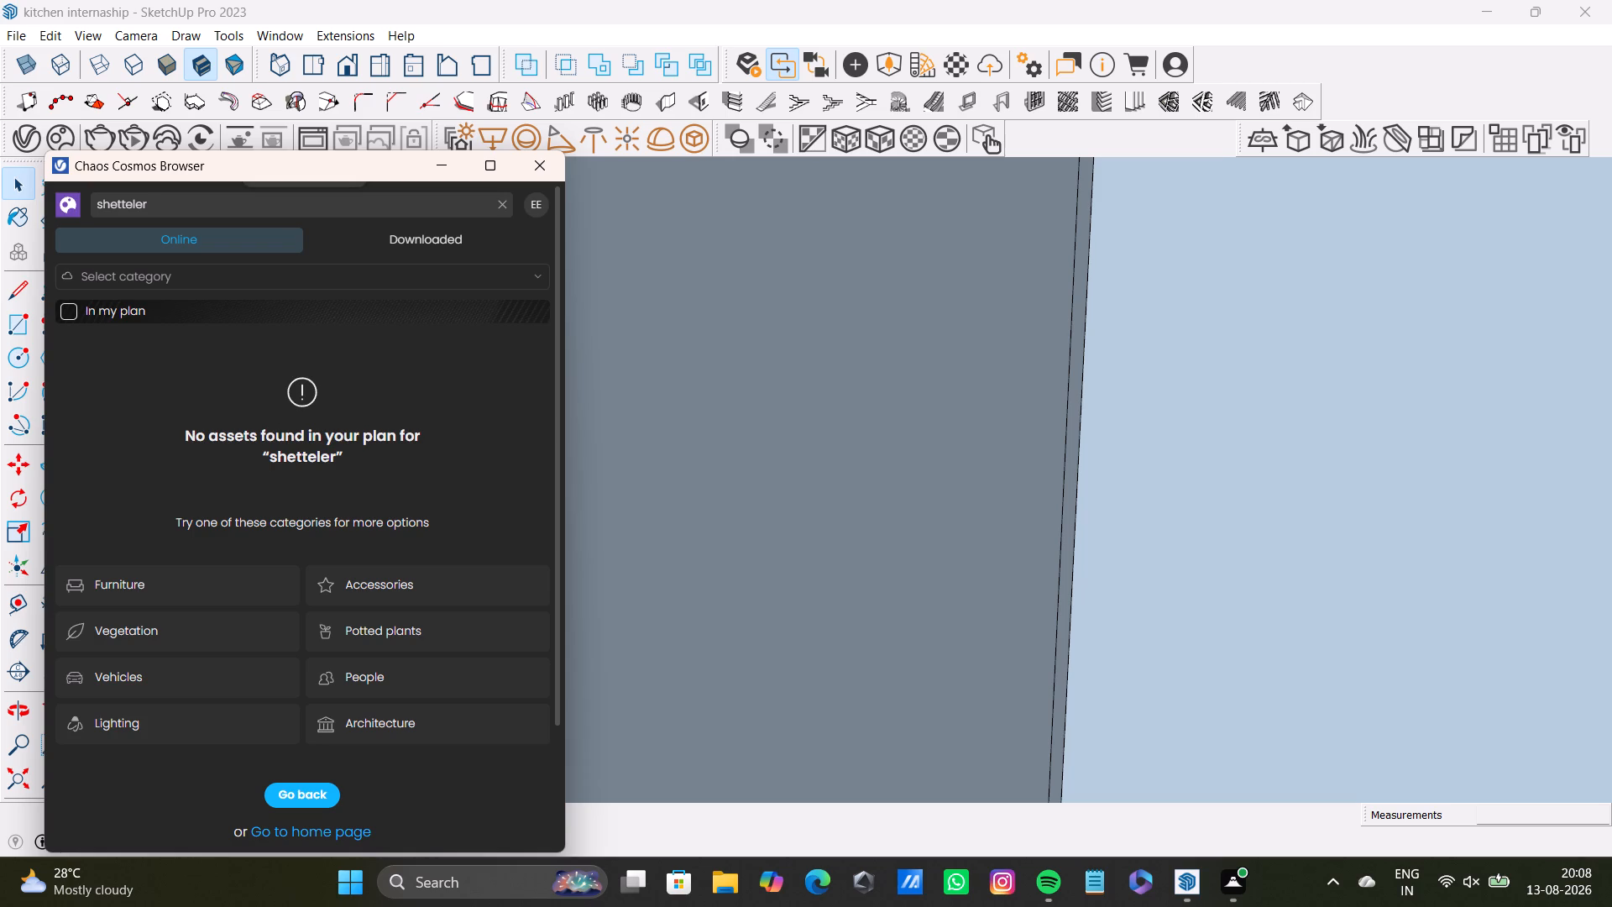
pyautogui.doubleClick(202, 209)
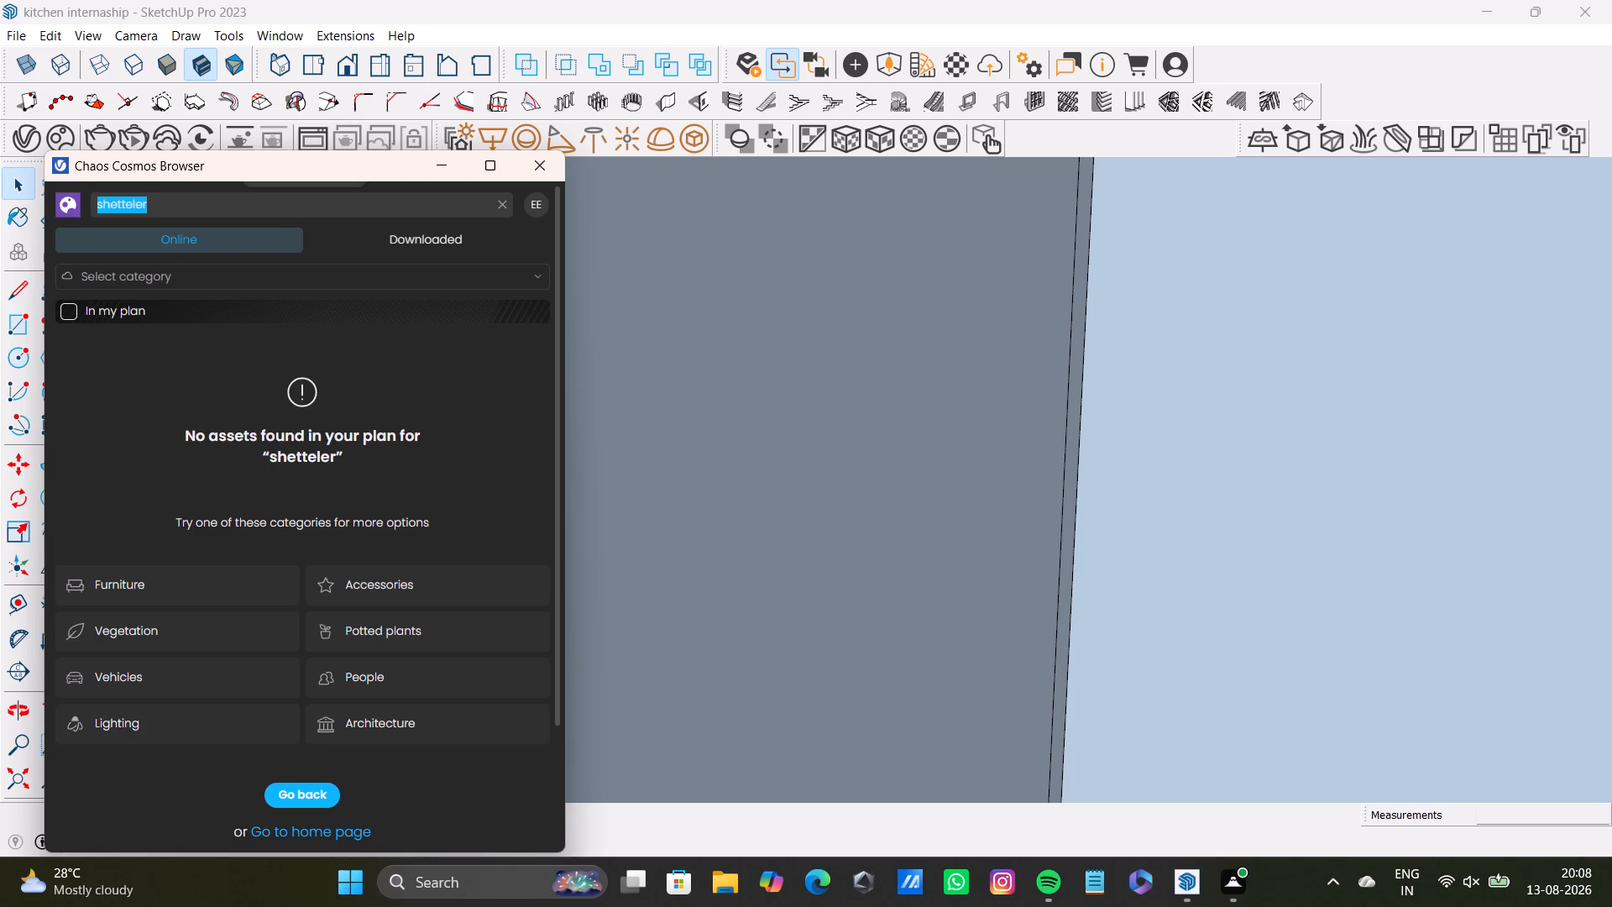
pyautogui.press('BackSpace')
pyautogui.press('BackSpace')
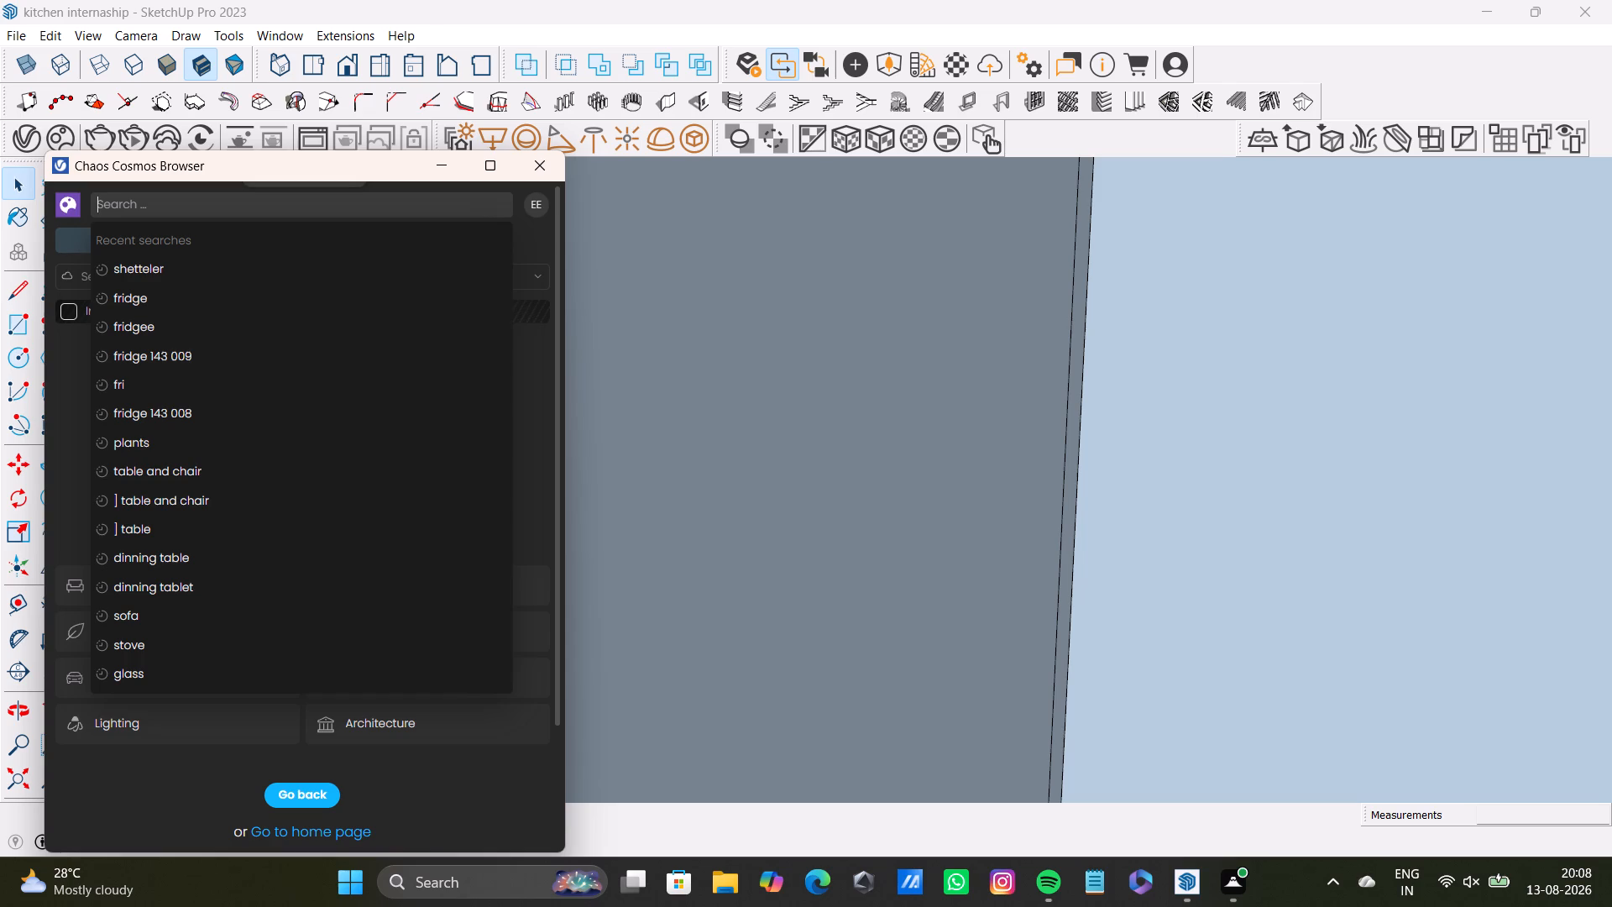
pyautogui.click(202, 209)
pyautogui.click(435, 164)
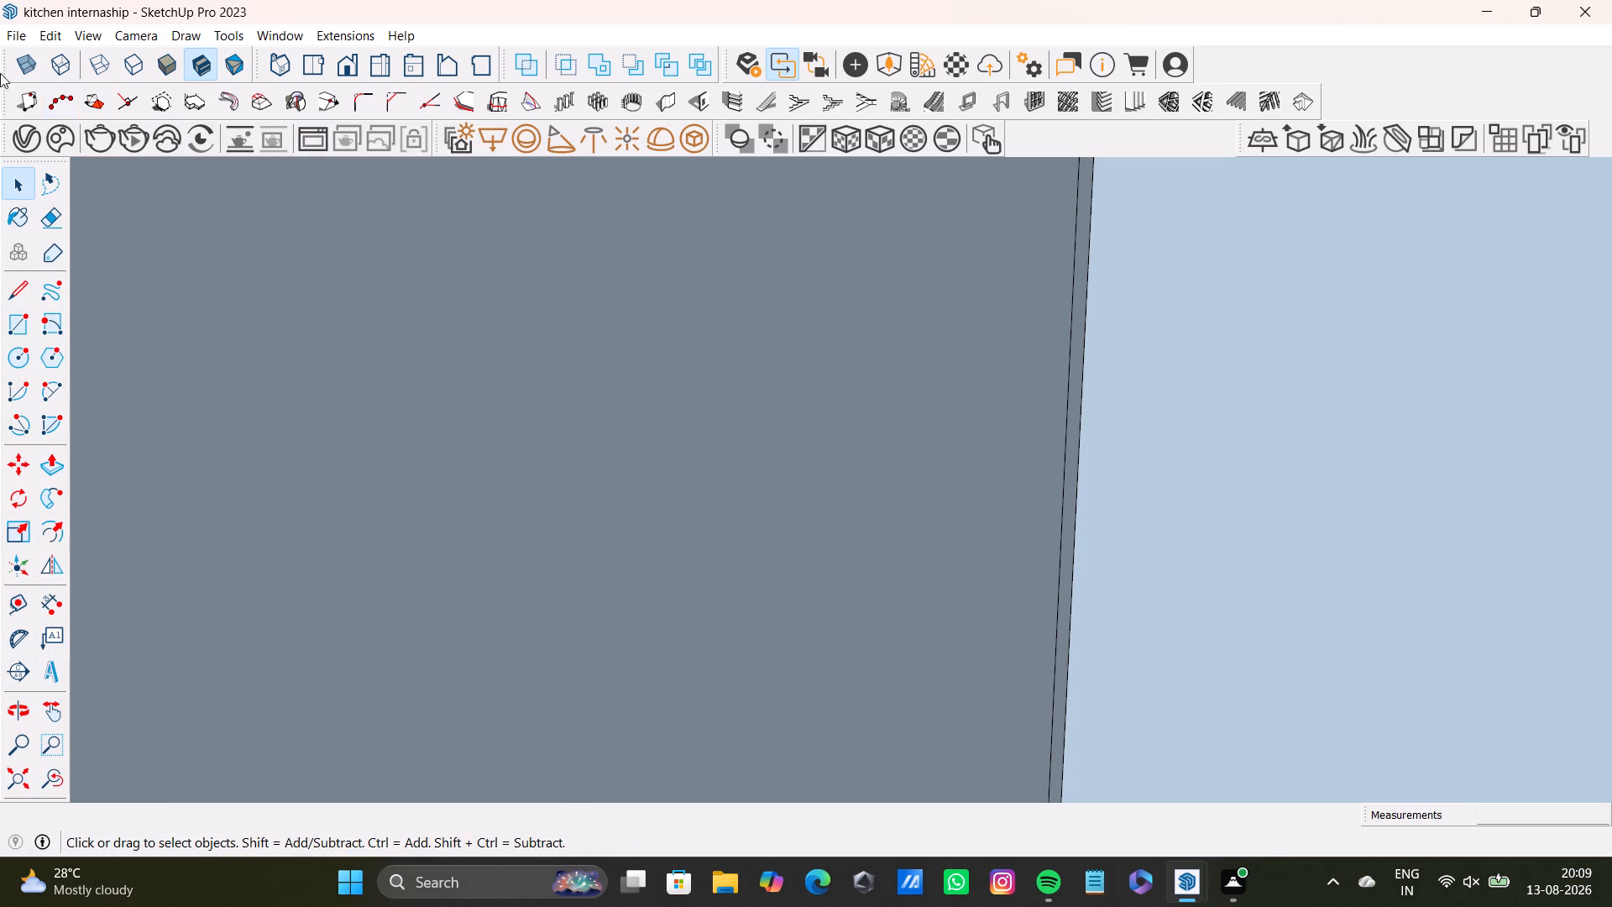
# Open the kitchen model's file commands.
pyautogui.click(0, 30)
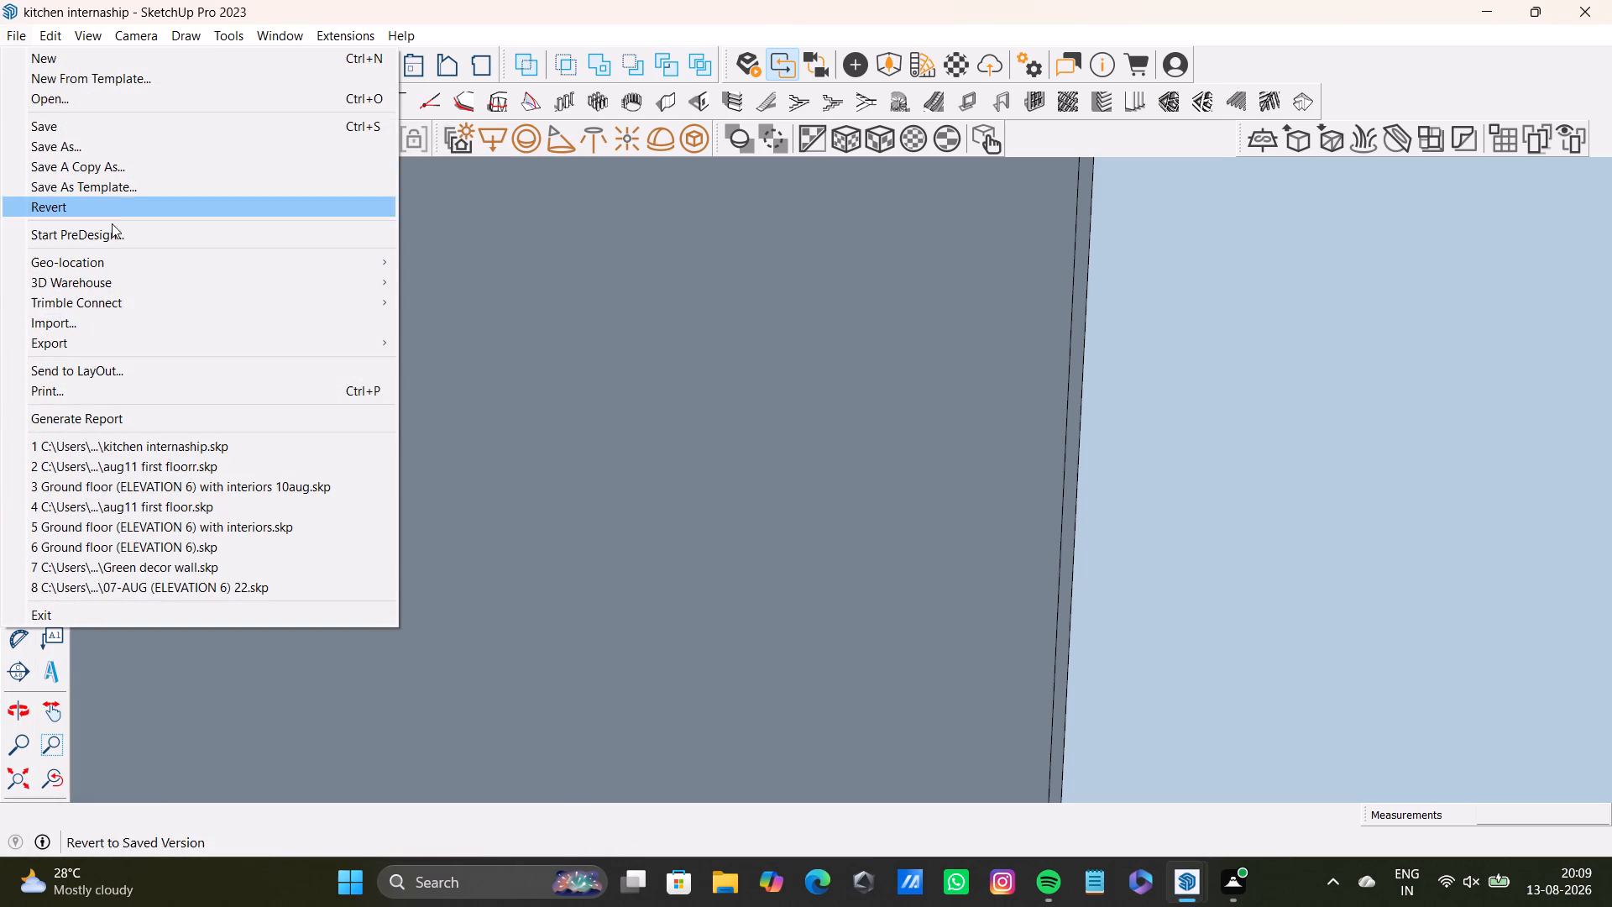
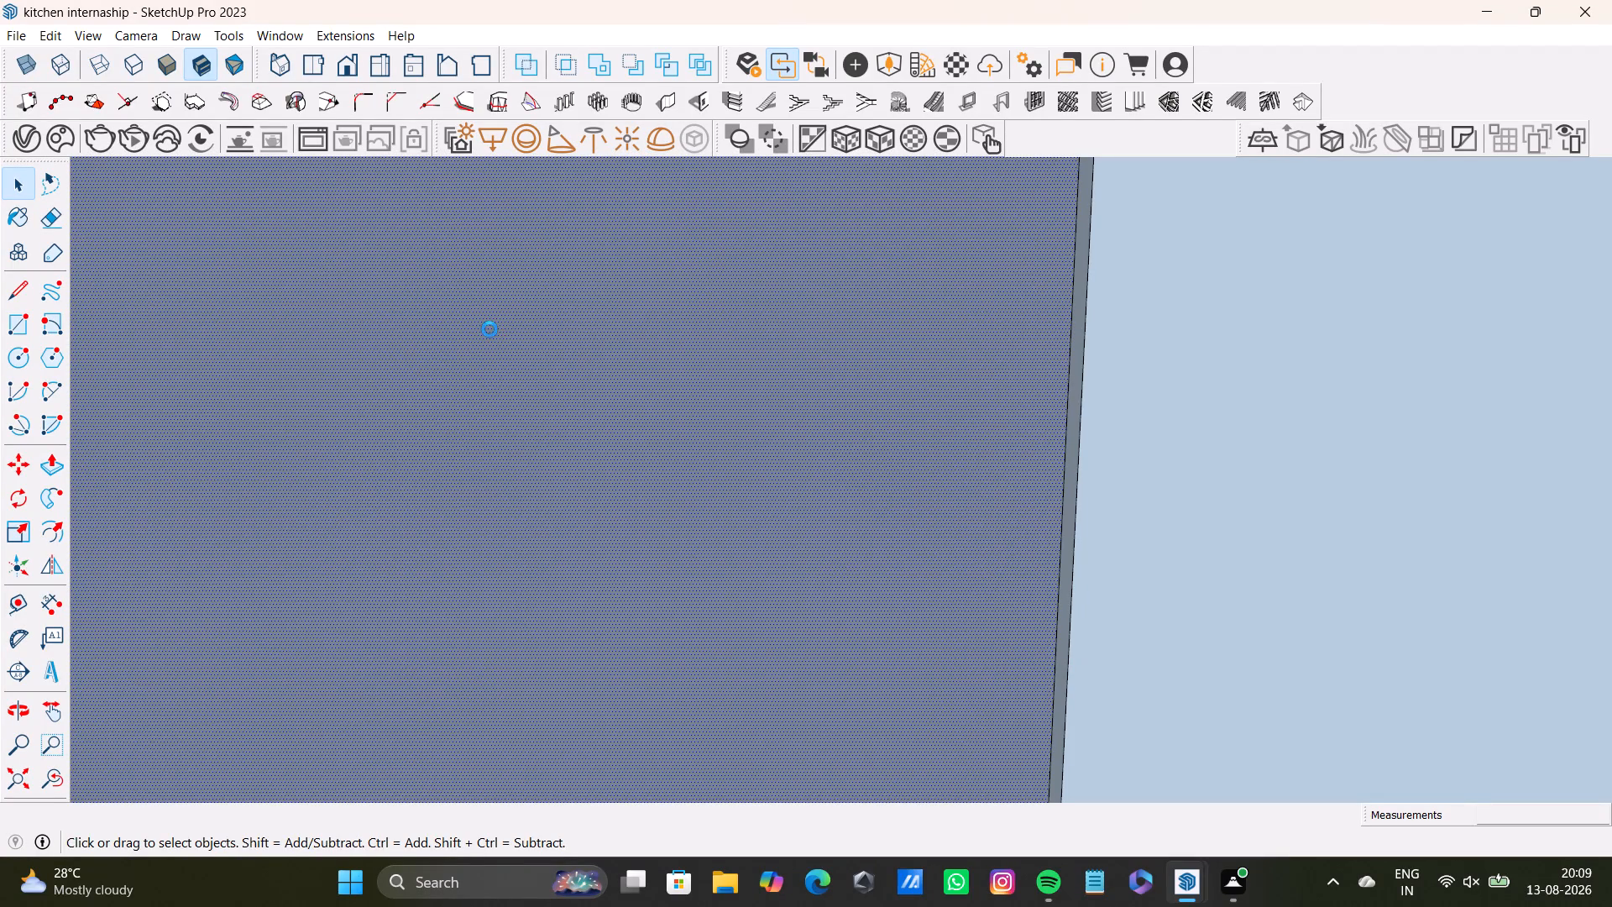
# Save the kitchen model.
pyautogui.hotkey('ctrl', 's')
pyautogui.hotkey('ctrl', 's')
pyautogui.hotkey('ctrl', 's')
pyautogui.hotkey('ctrl', 's')
pyautogui.hotkey('ctrl', 's')
pyautogui.hotkey('ctrl', 's')
pyautogui.hotkey('ctrl', 's')
pyautogui.hotkey('ctrl', 's')
pyautogui.hotkey('ctrl', 's')
pyautogui.hotkey('ctrl', 's')
pyautogui.hotkey('ctrl', 's')
pyautogui.hotkey('ctrl', 's')
pyautogui.hotkey('ctrl', 's')
pyautogui.hotkey('ctrl', 's')
pyautogui.hotkey('ctrl', 's')
pyautogui.hotkey('ctrl', 's')
pyautogui.hotkey('ctrl', 's')
pyautogui.hotkey('ctrl', 's')
pyautogui.hotkey('ctrl', 's')
pyautogui.hotkey('ctrl', 's')
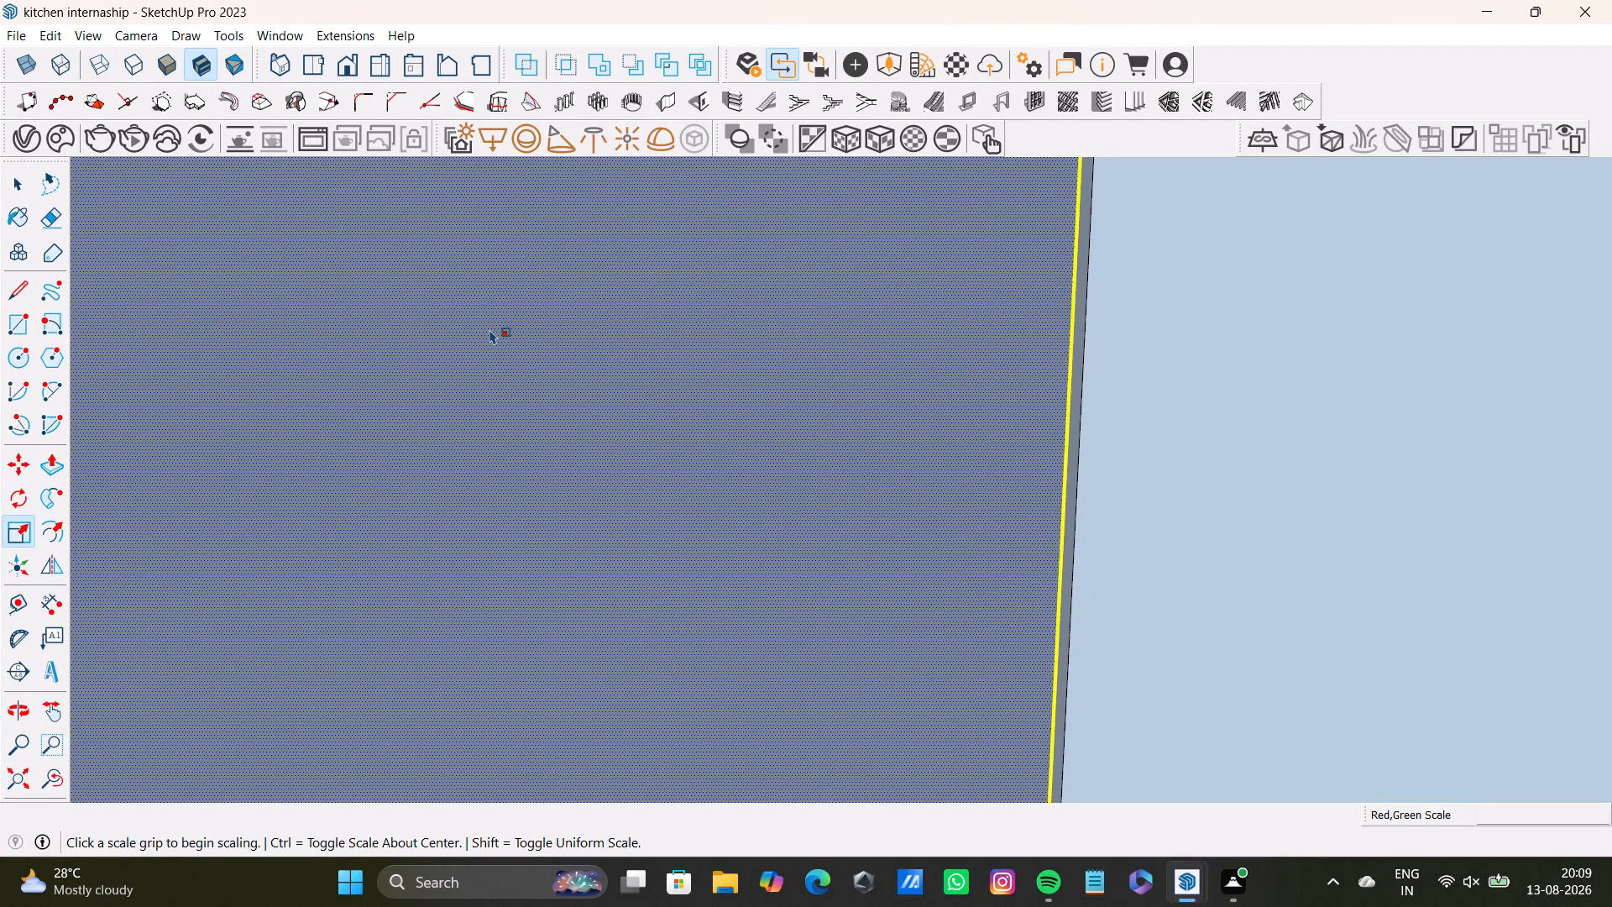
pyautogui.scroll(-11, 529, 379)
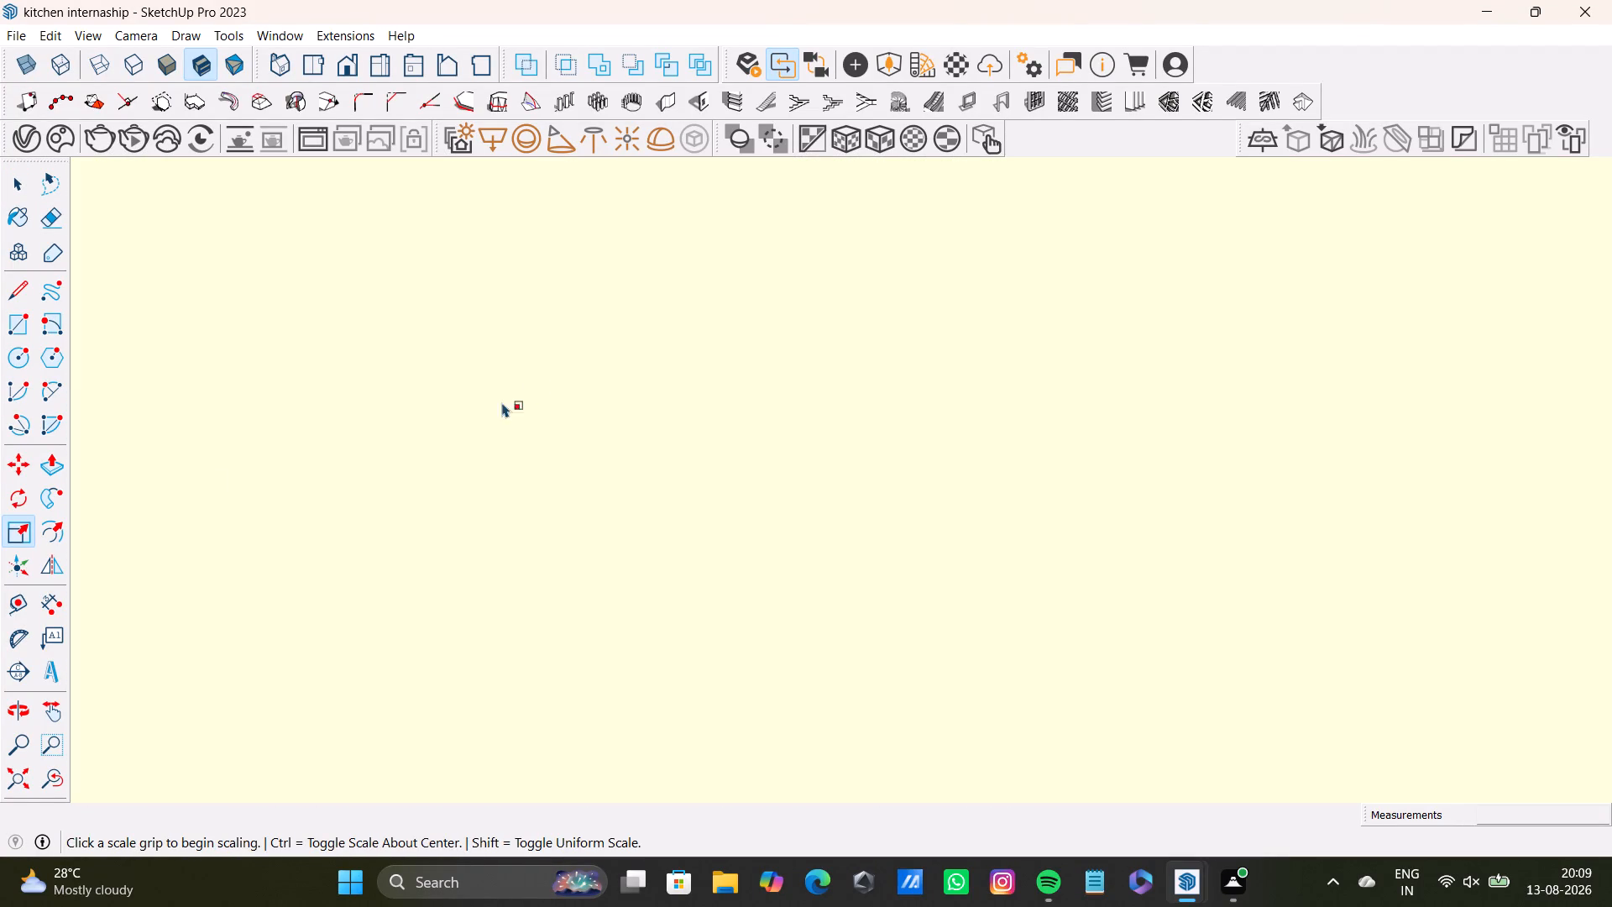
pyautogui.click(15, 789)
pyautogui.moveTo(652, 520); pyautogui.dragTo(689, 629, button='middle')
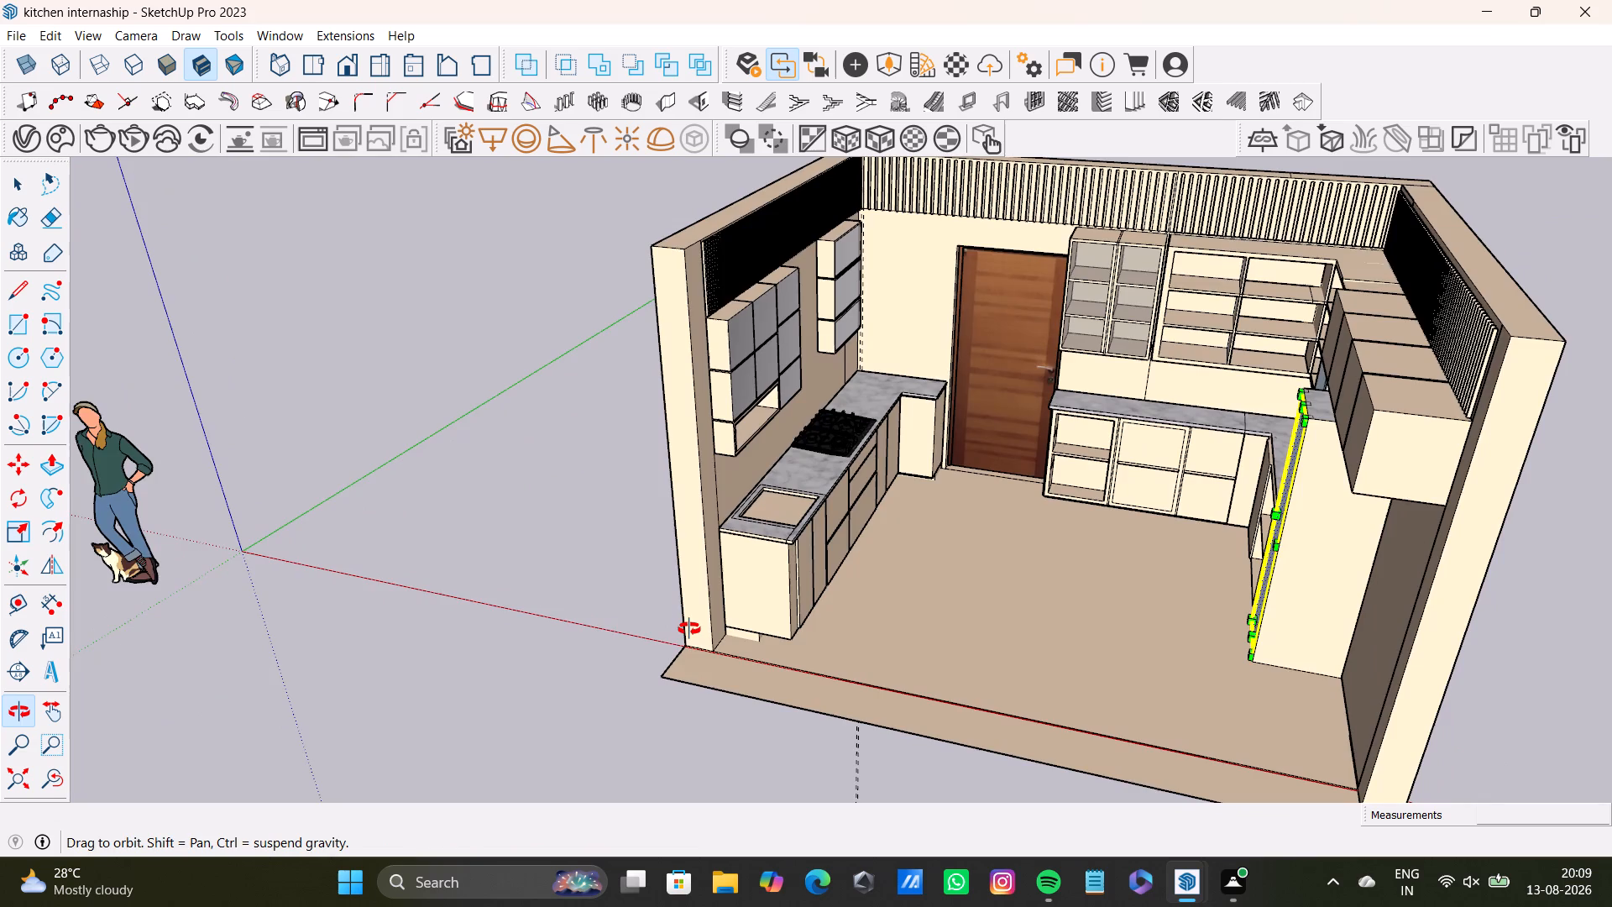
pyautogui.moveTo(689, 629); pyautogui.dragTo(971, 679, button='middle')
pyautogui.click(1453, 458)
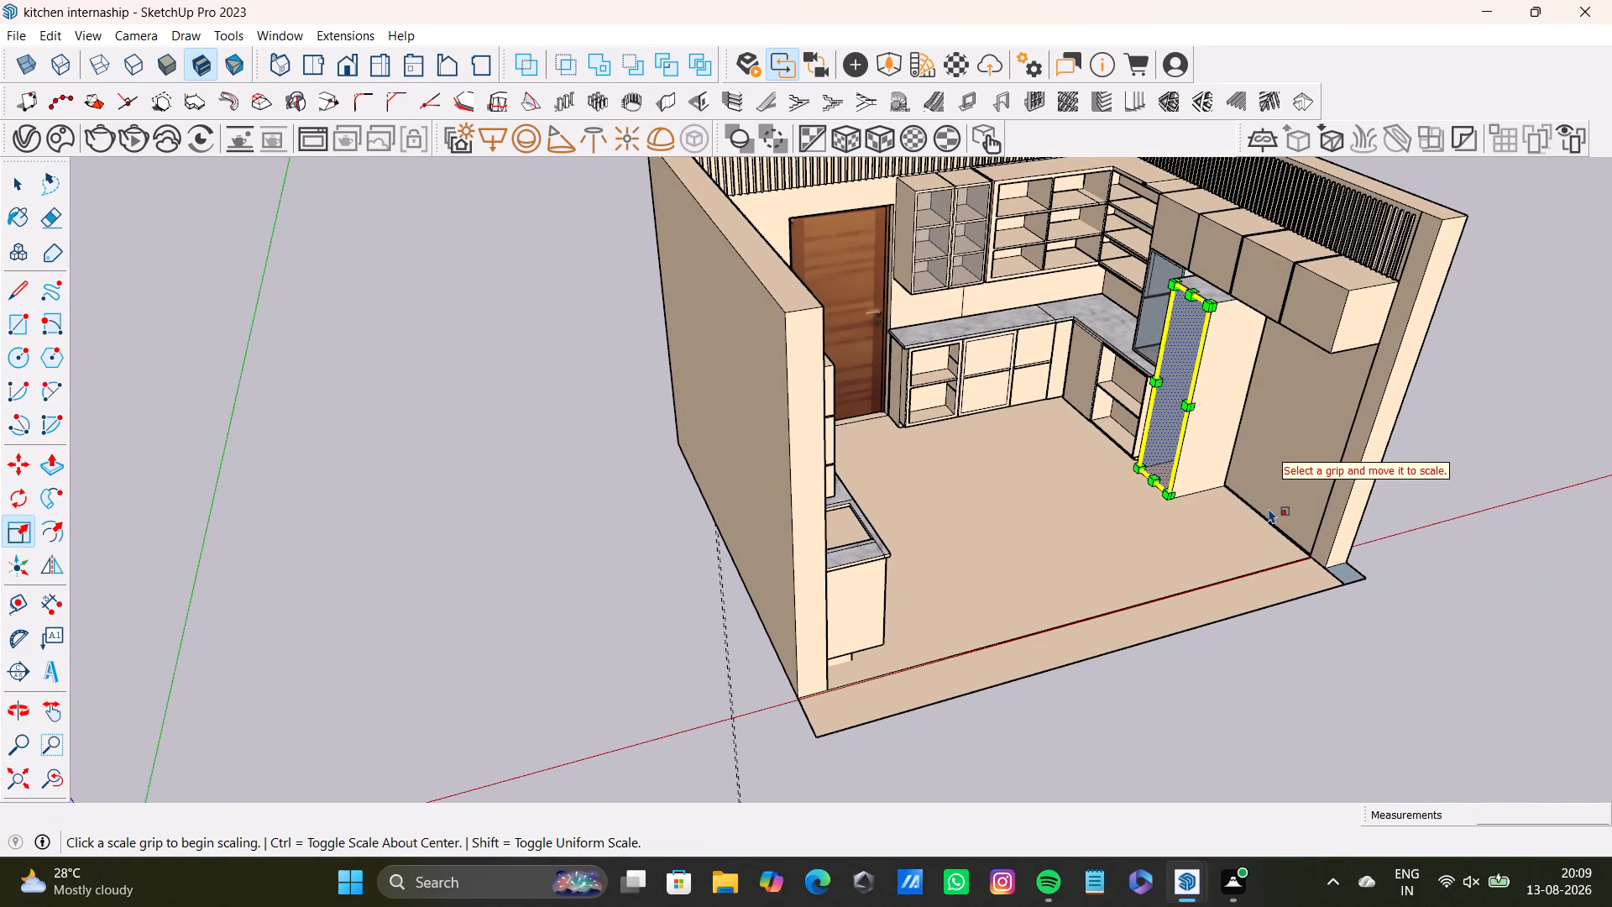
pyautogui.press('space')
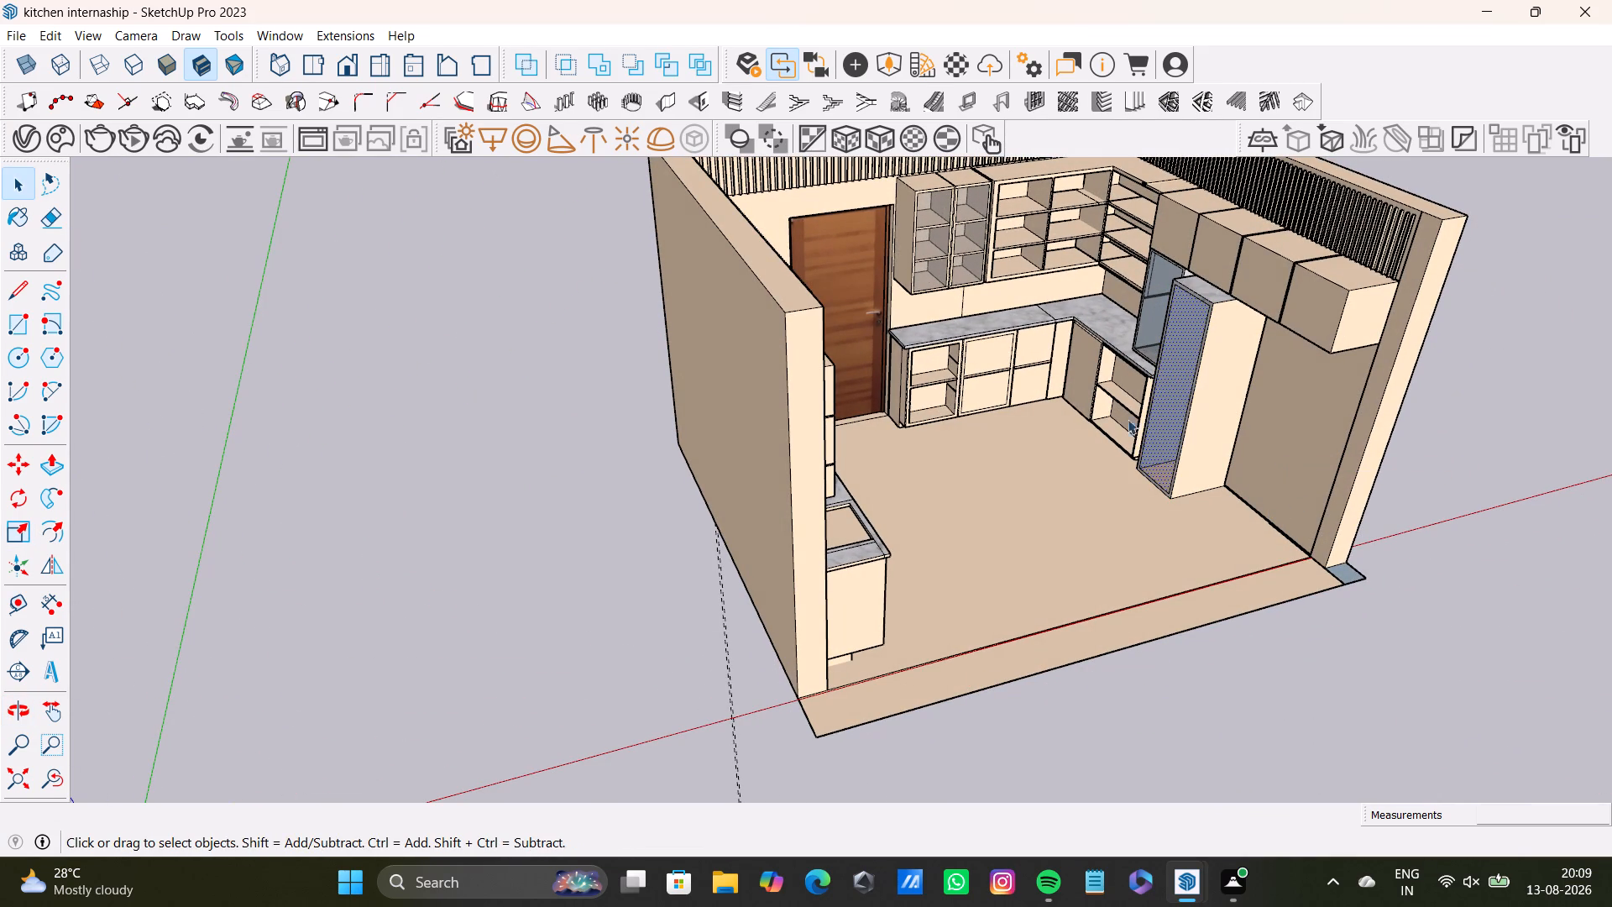
# Search the online Chaos Cosmos library for "basket".
pyautogui.click(22, 146)
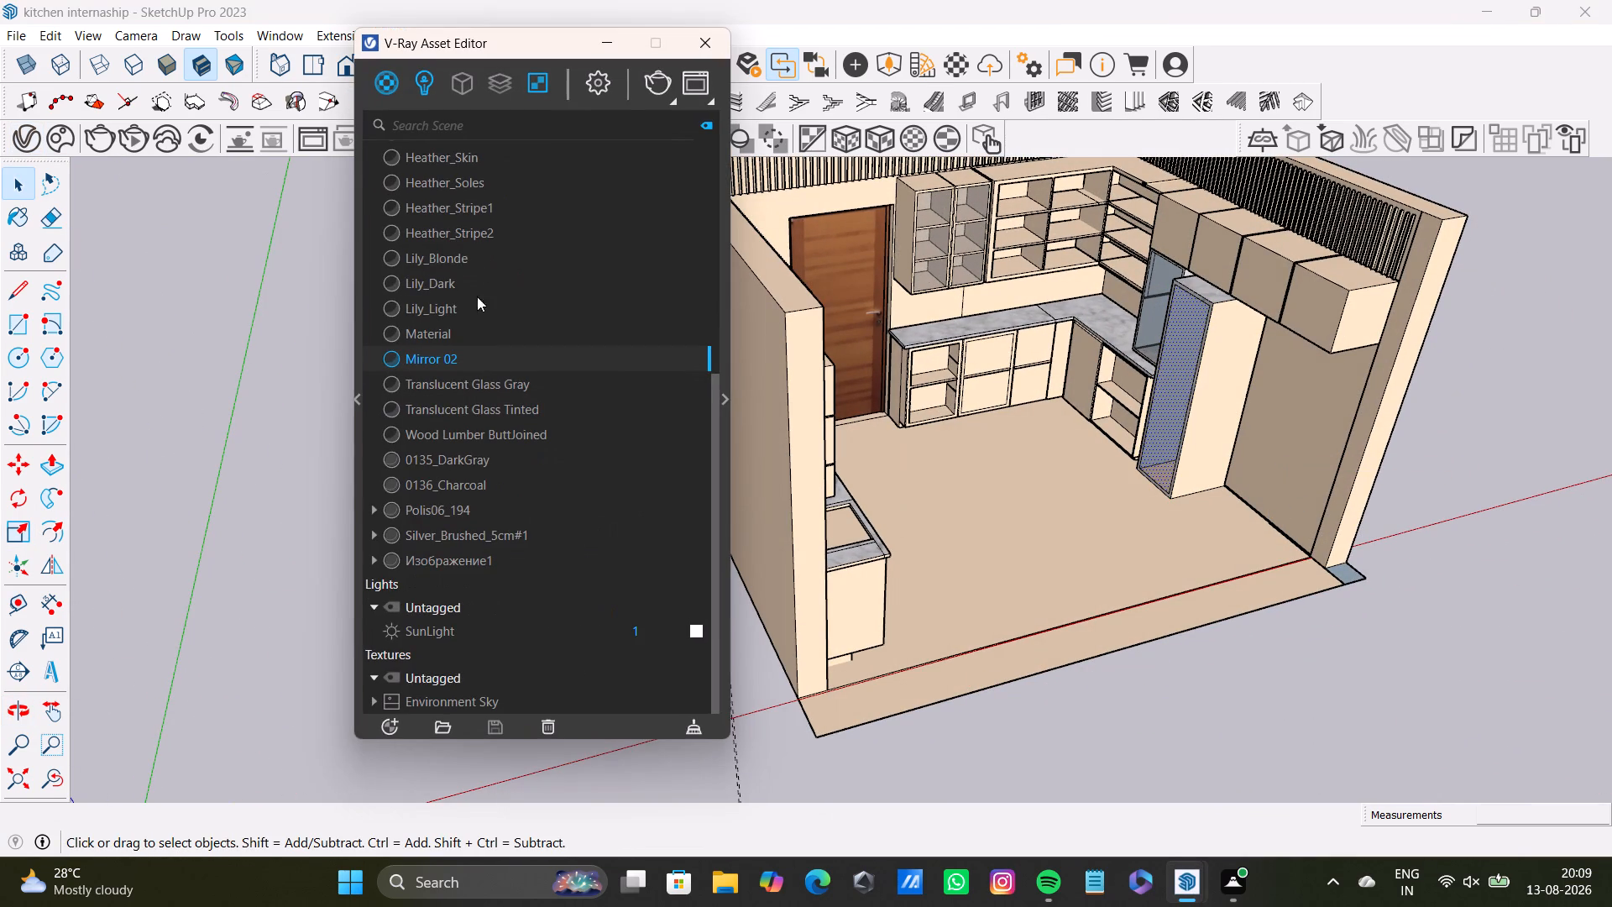
pyautogui.scroll(-6, 505, 450)
pyautogui.scroll(10, 508, 341)
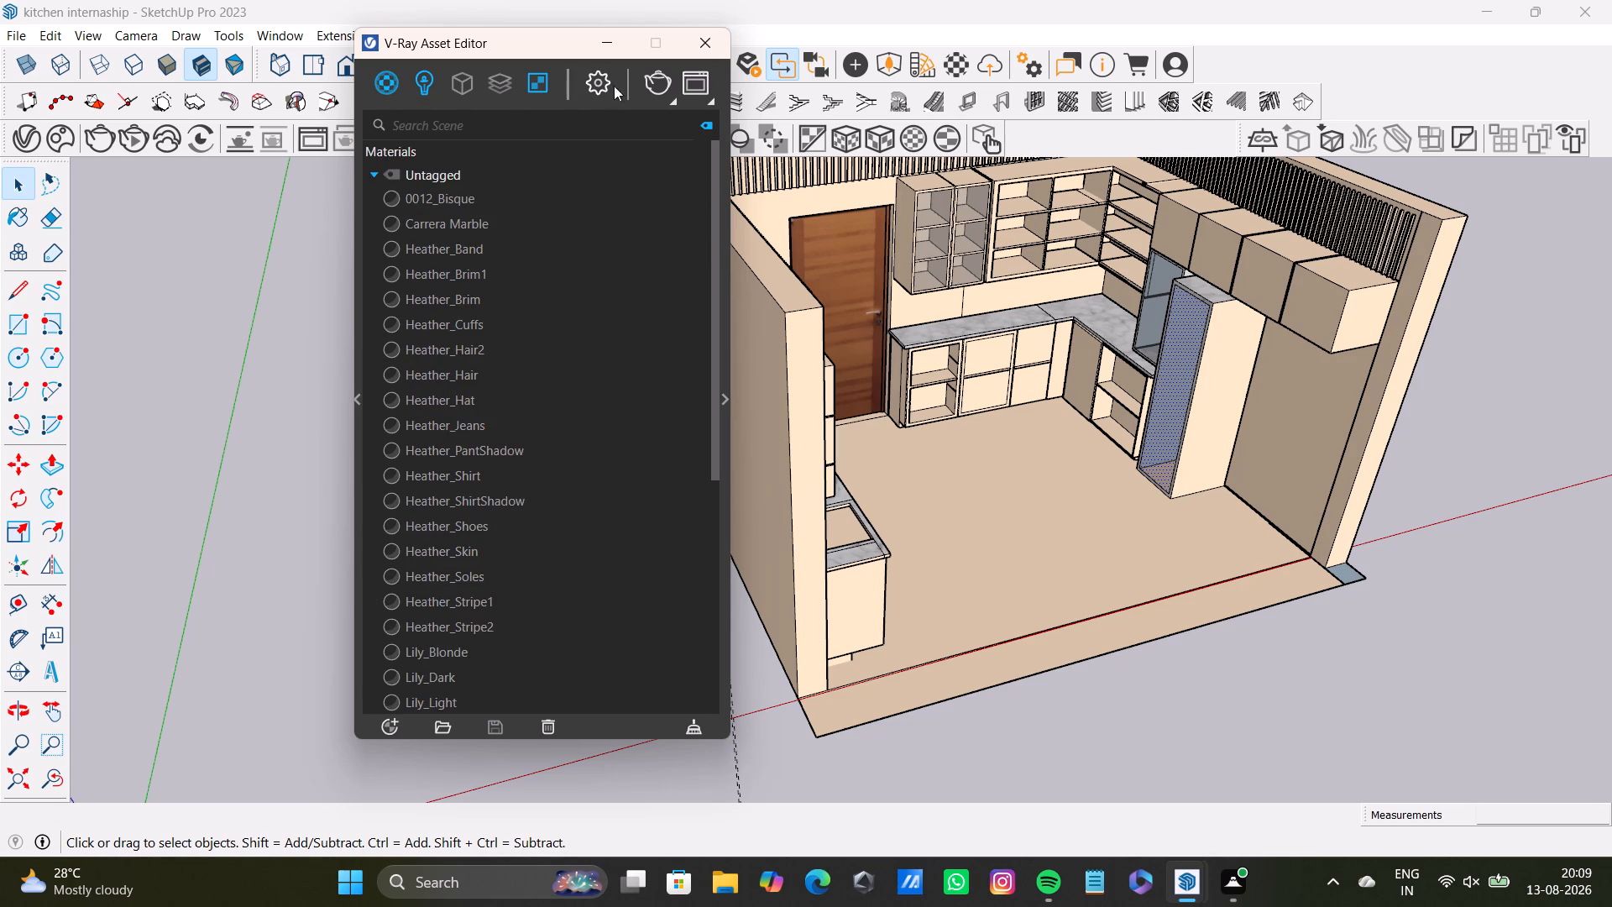
pyautogui.click(60, 130)
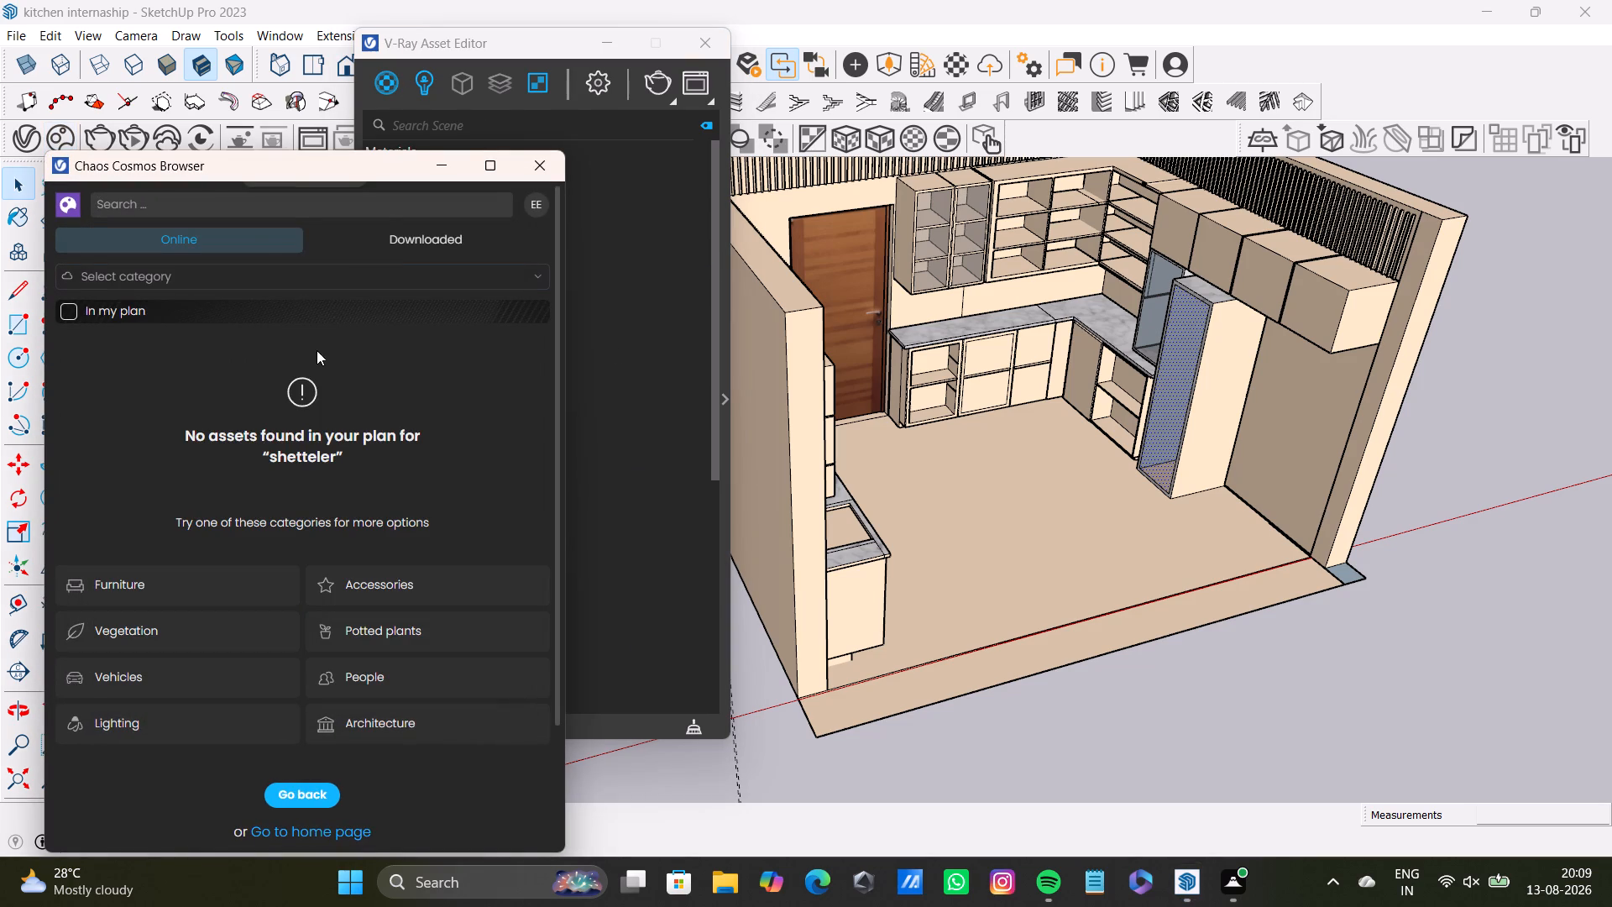
pyautogui.click(273, 206)
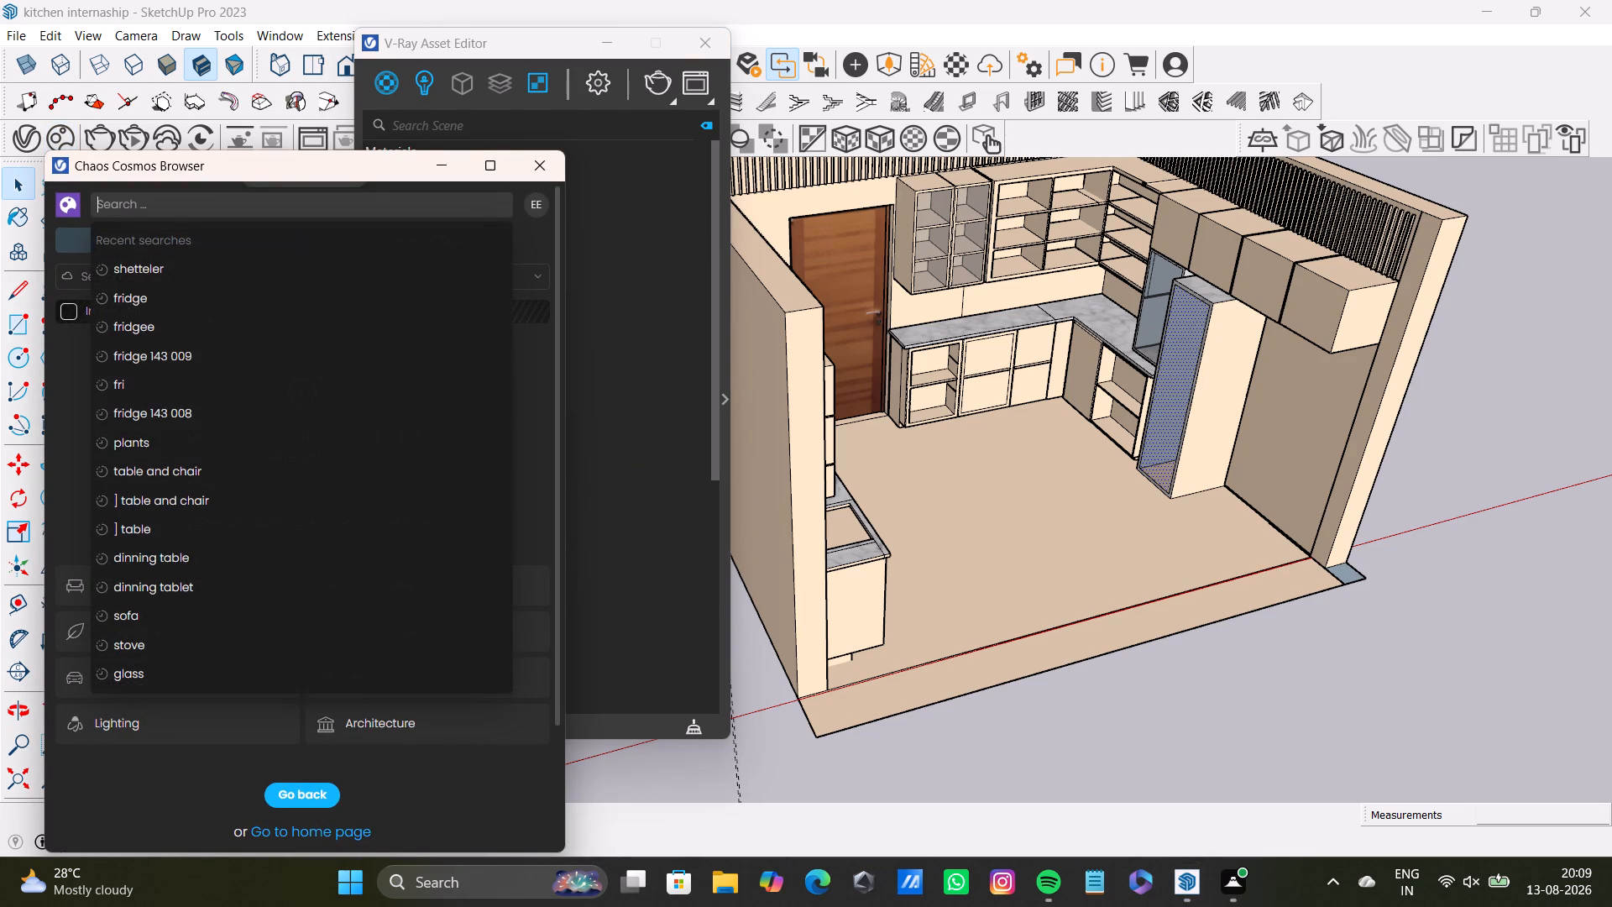
pyautogui.write('BAS')
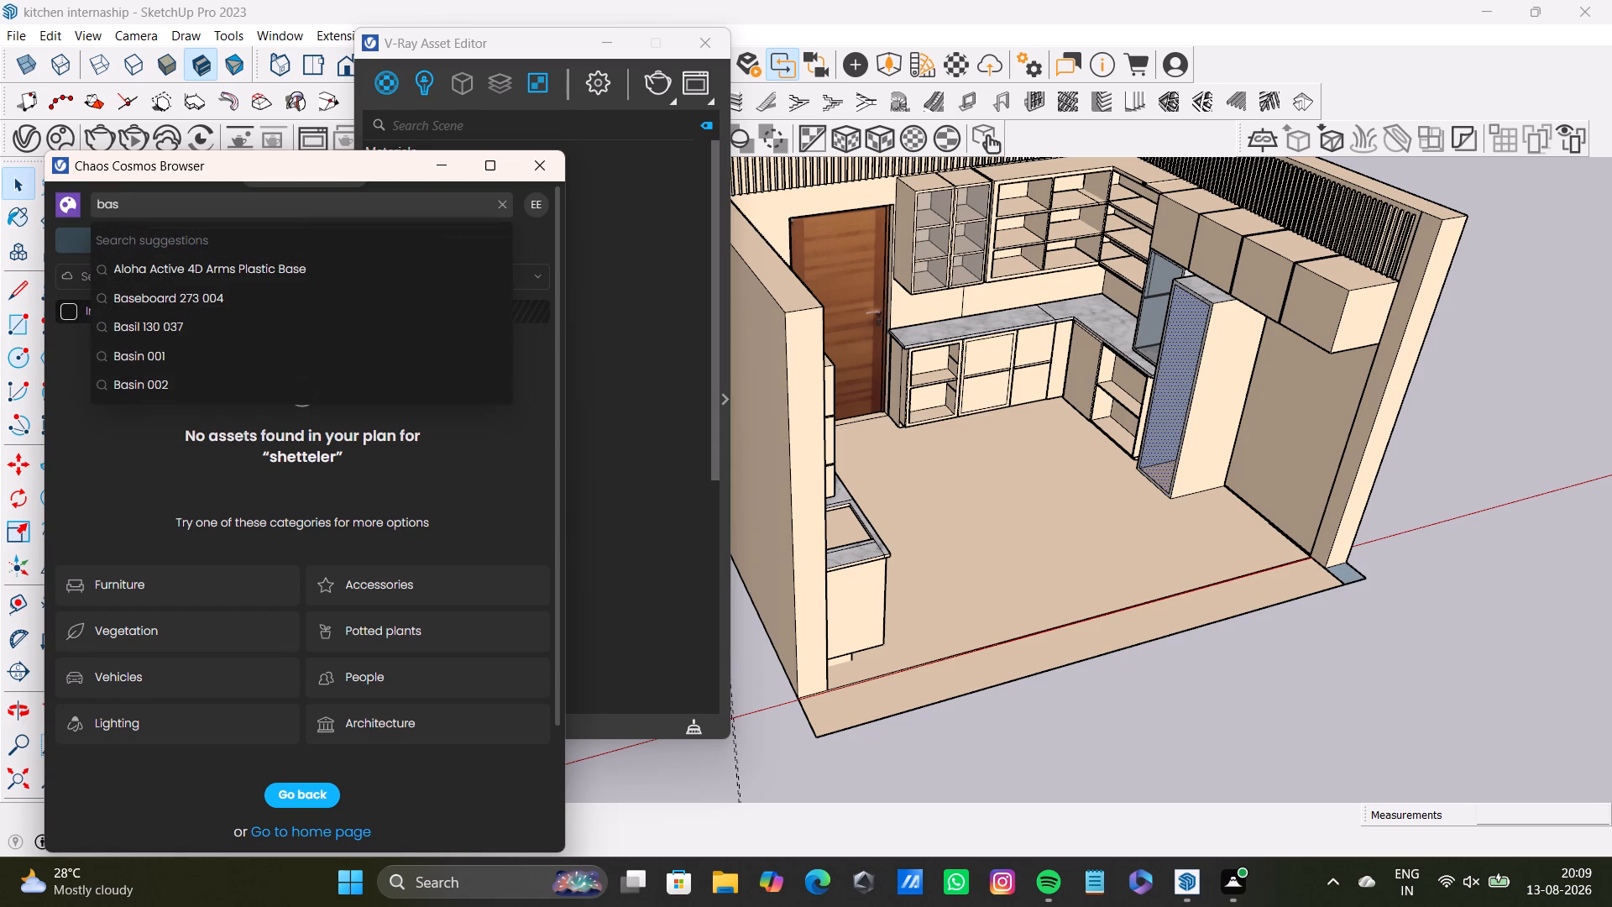
pyautogui.write('KET')
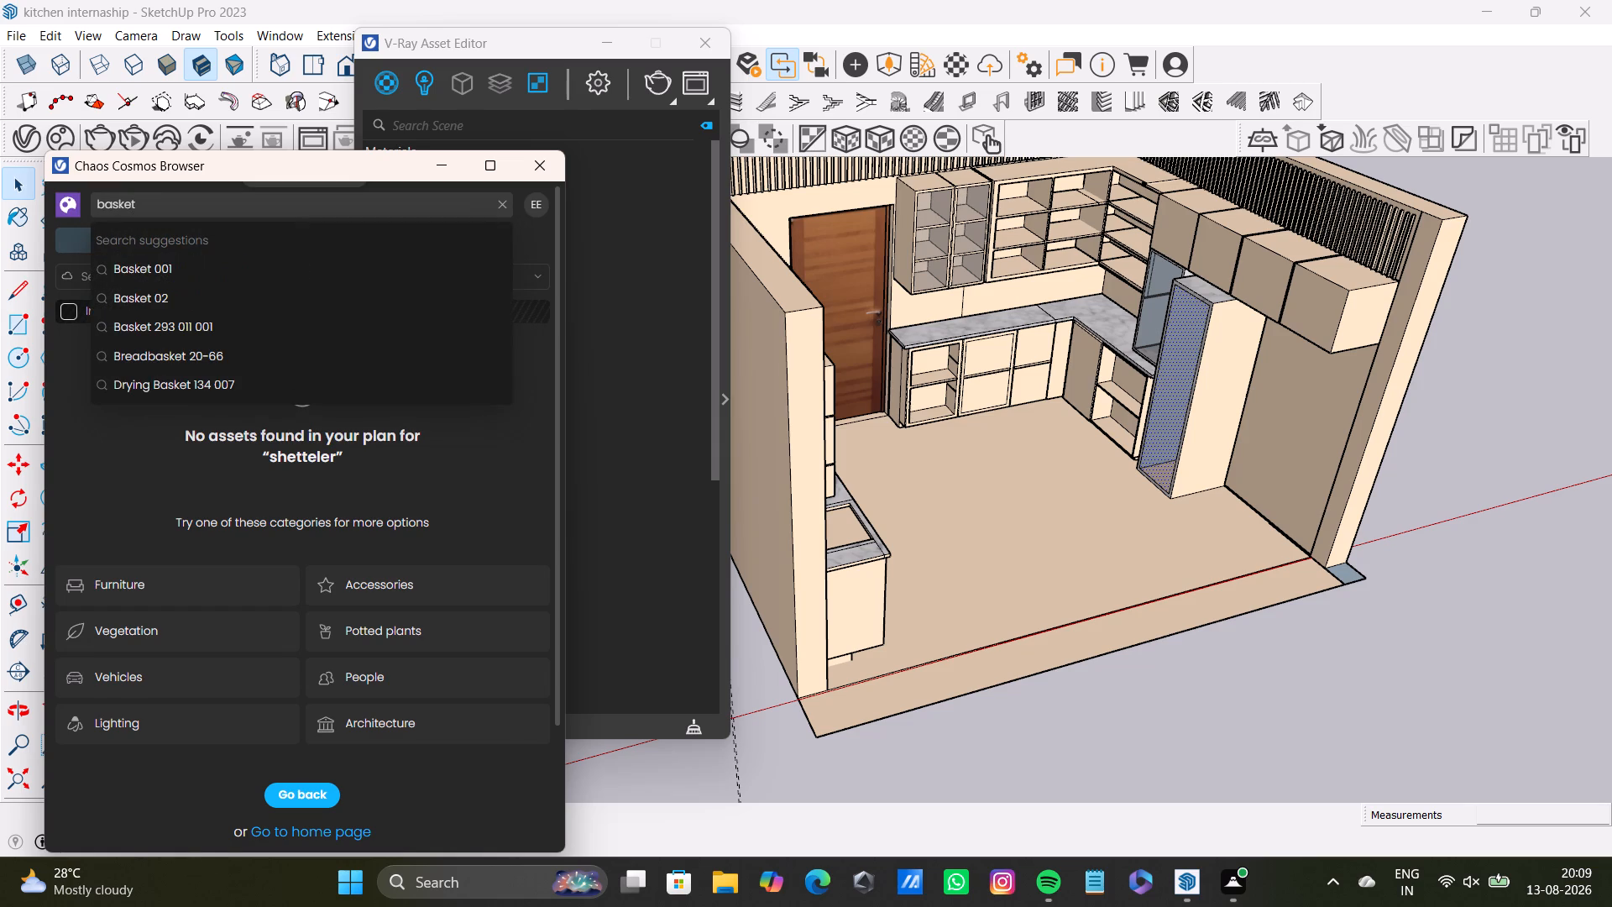
pyautogui.press('Return')
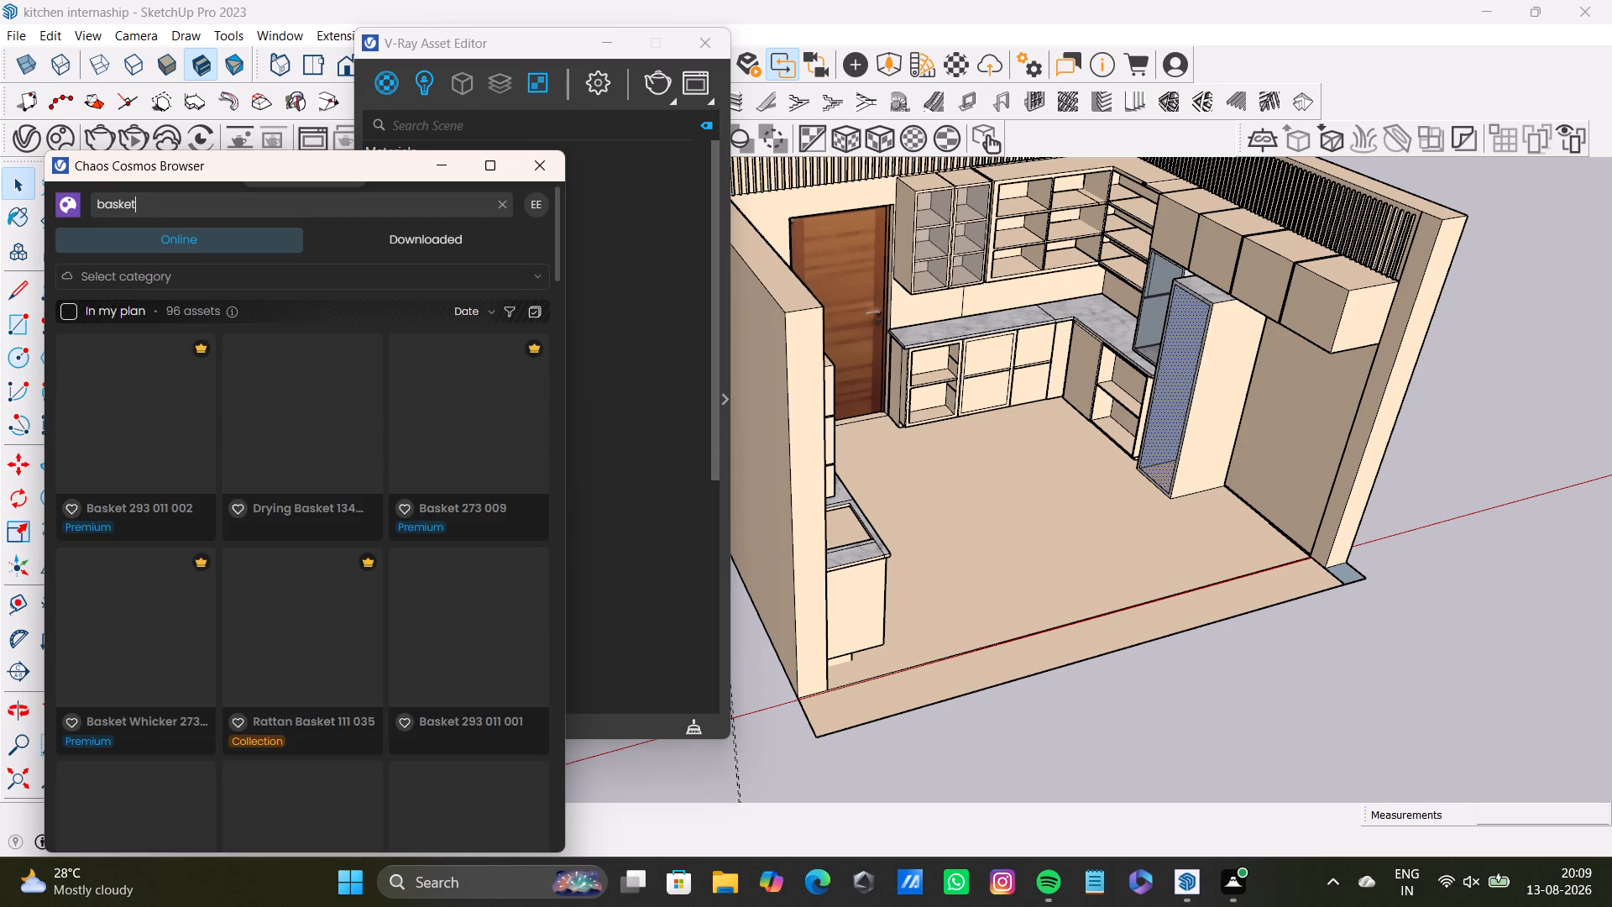
# Look through the full list of basket search results for a ready-made basket suitable for the kitchen.
pyautogui.scroll(-3, 297, 198)
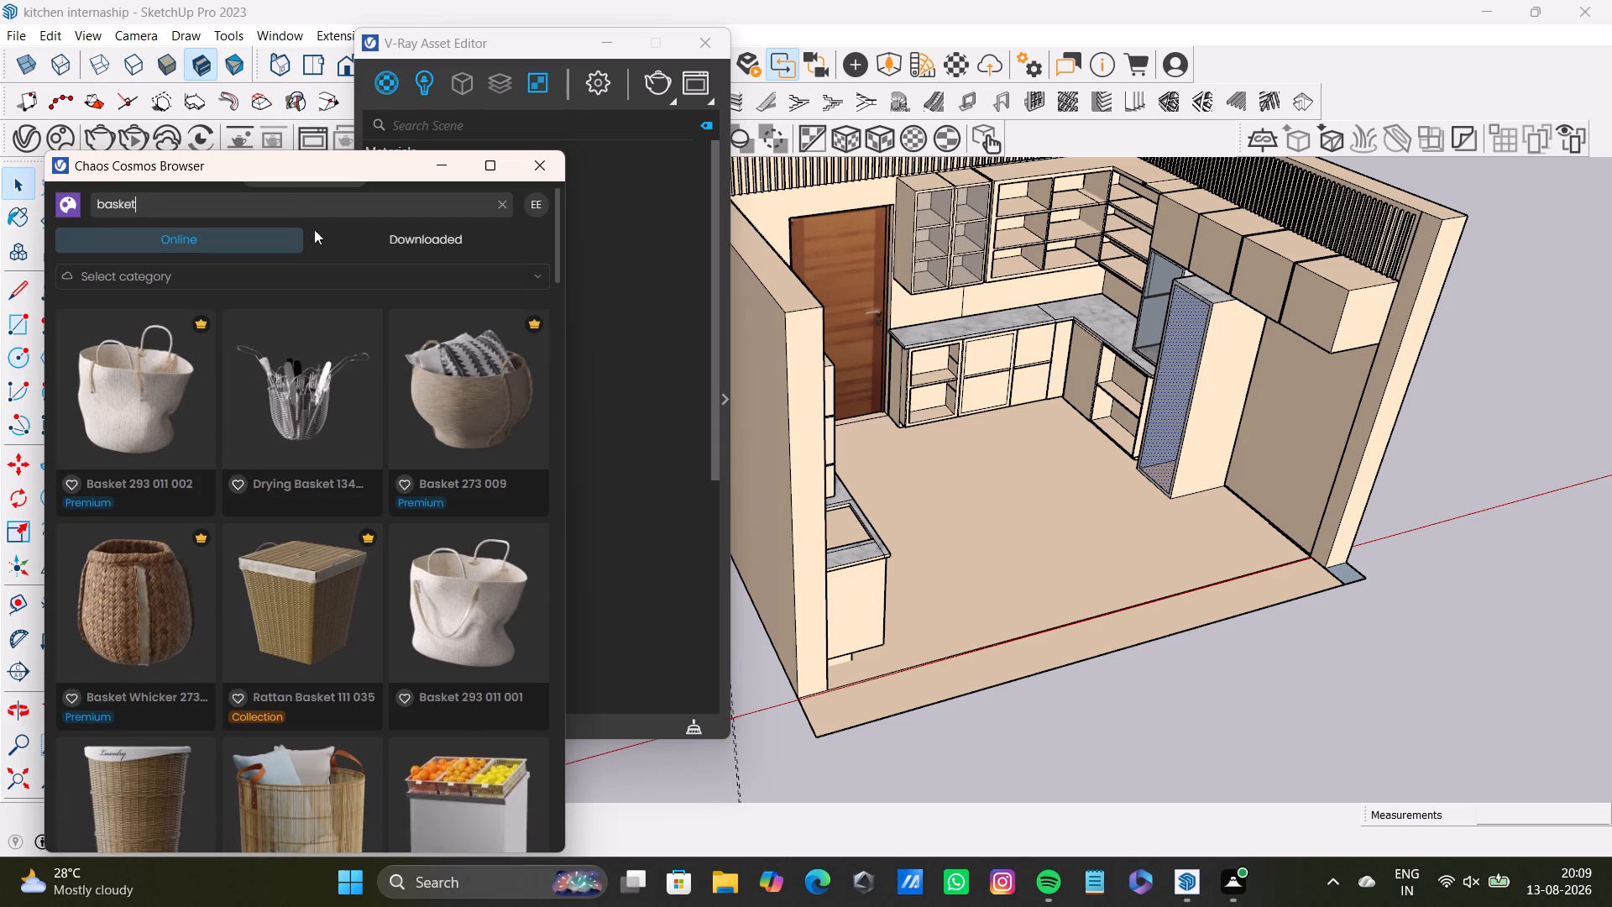
pyautogui.scroll(-3, 381, 337)
pyautogui.scroll(-3, 411, 512)
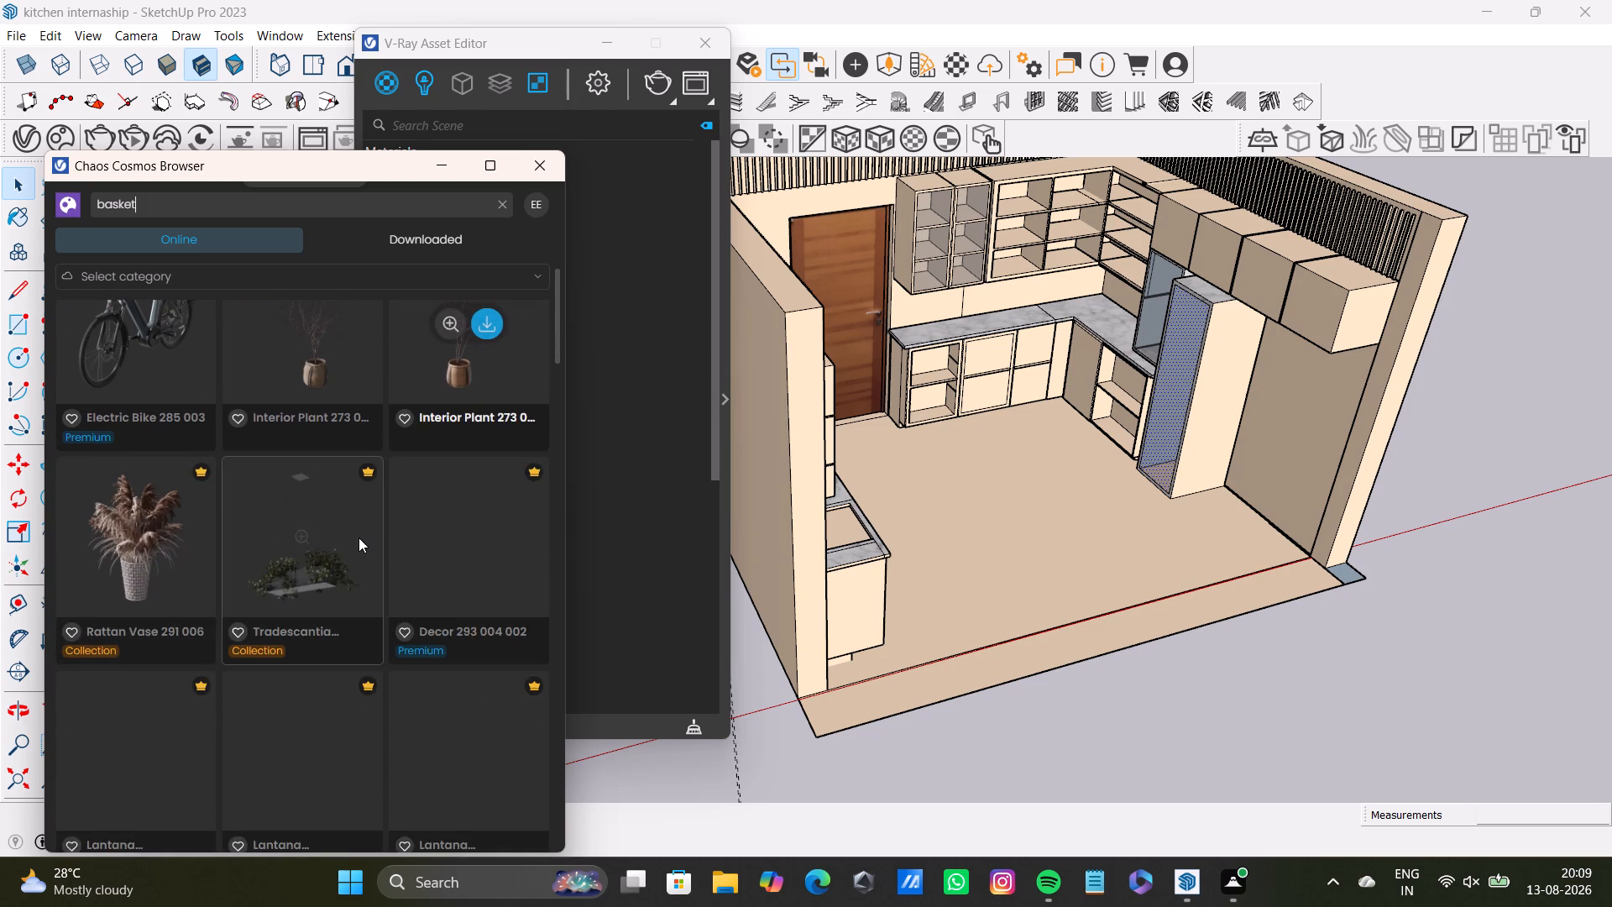
pyautogui.scroll(-18, 359, 537)
pyautogui.scroll(-7, 359, 537)
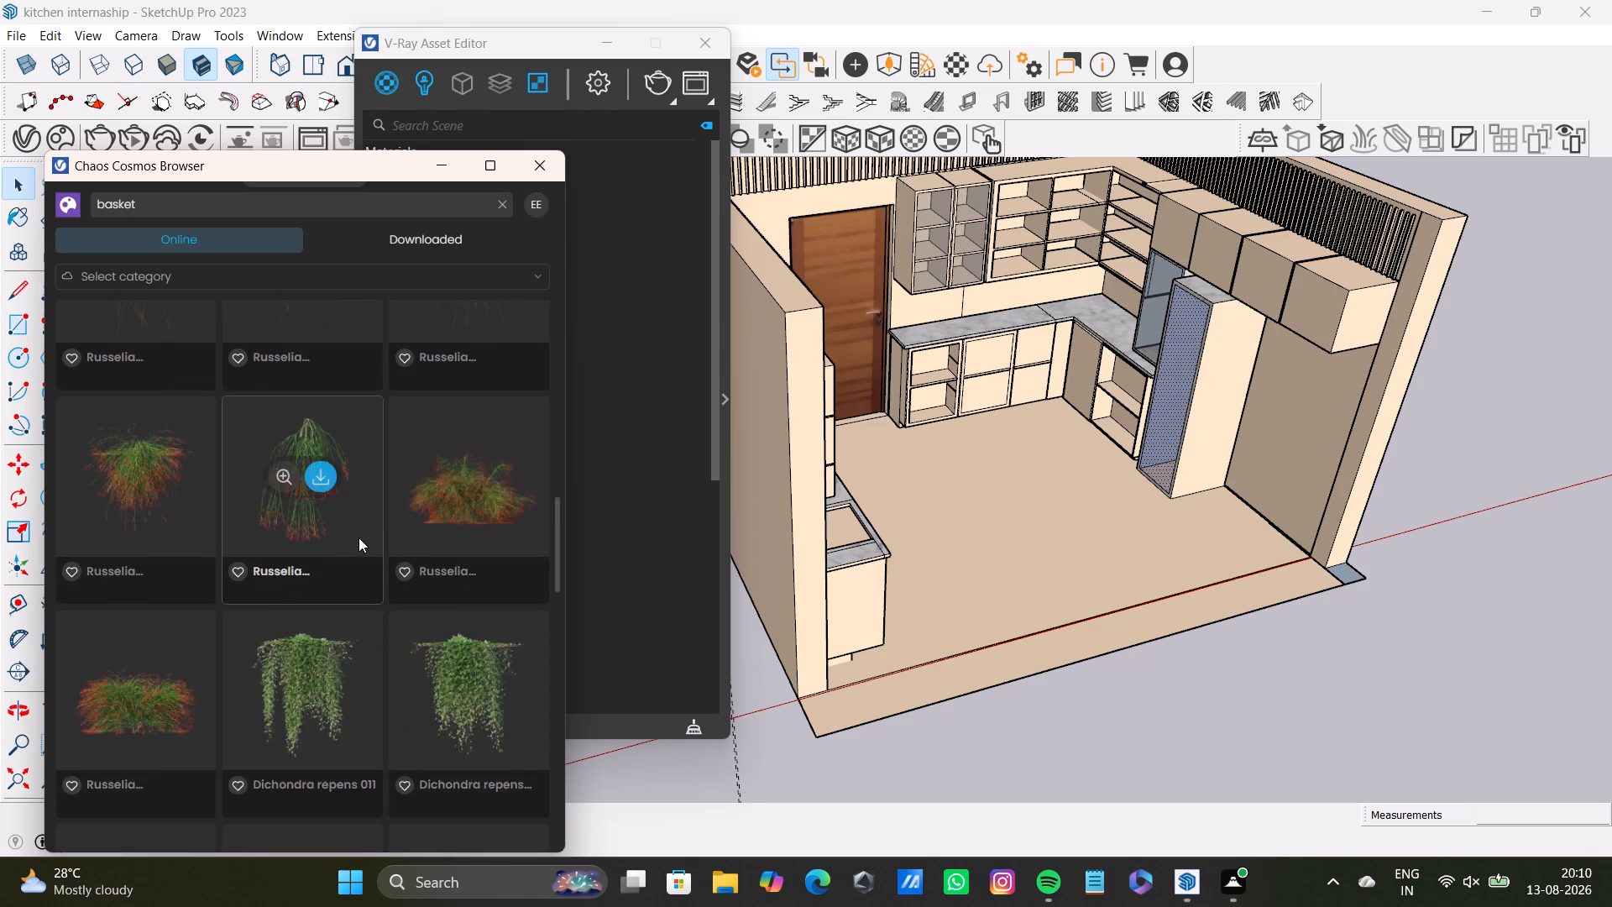
pyautogui.scroll(-4, 359, 537)
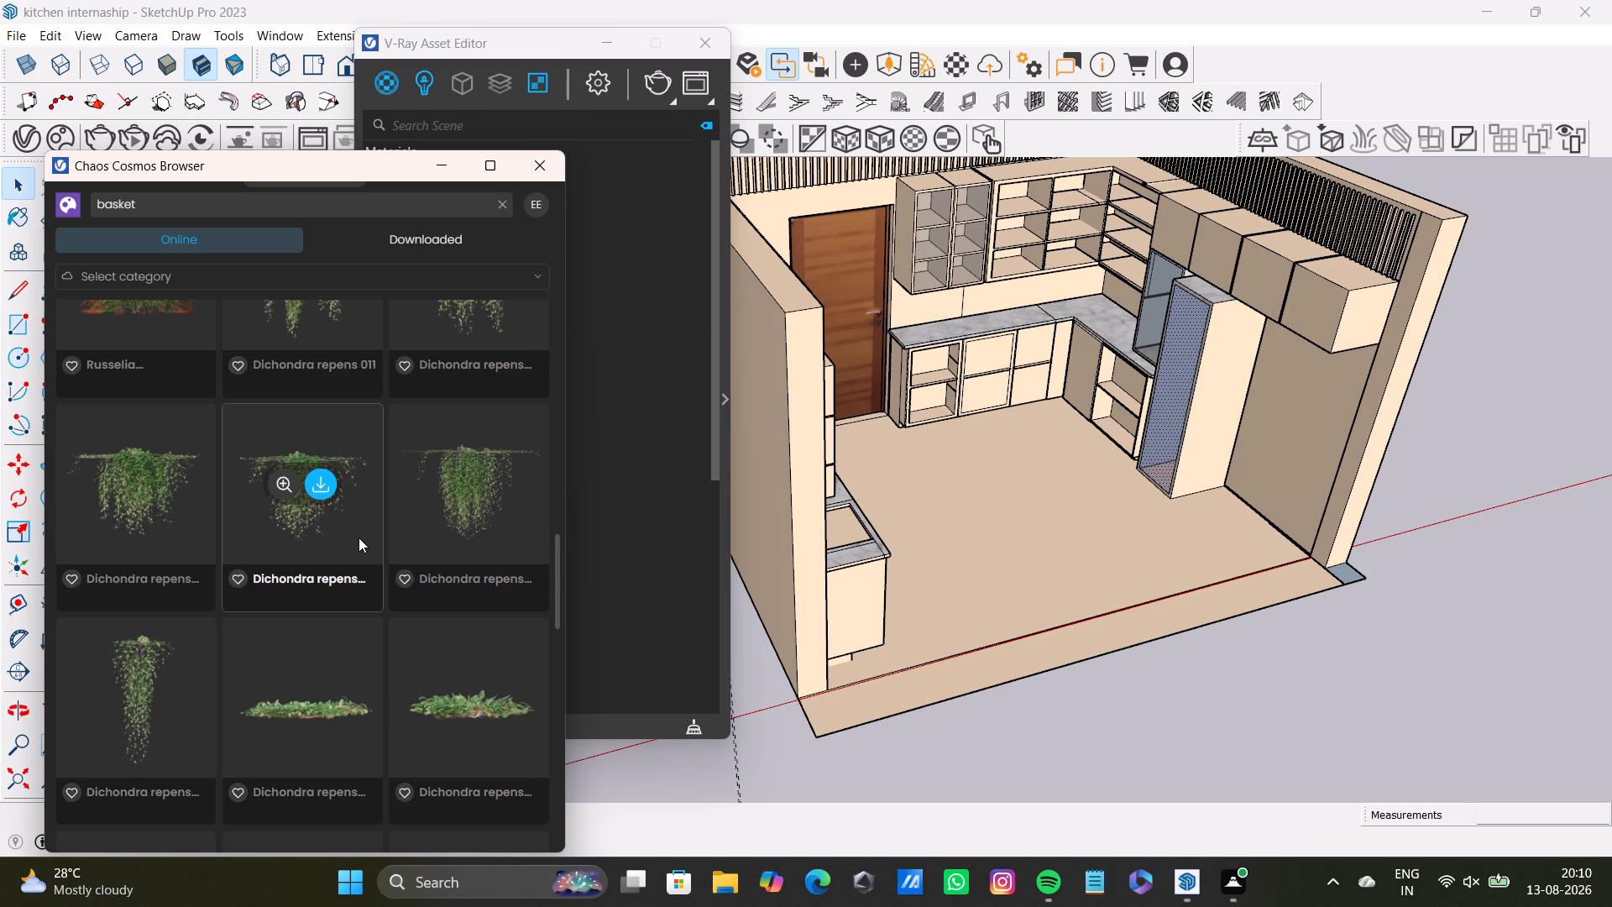
pyautogui.scroll(-7, 296, 436)
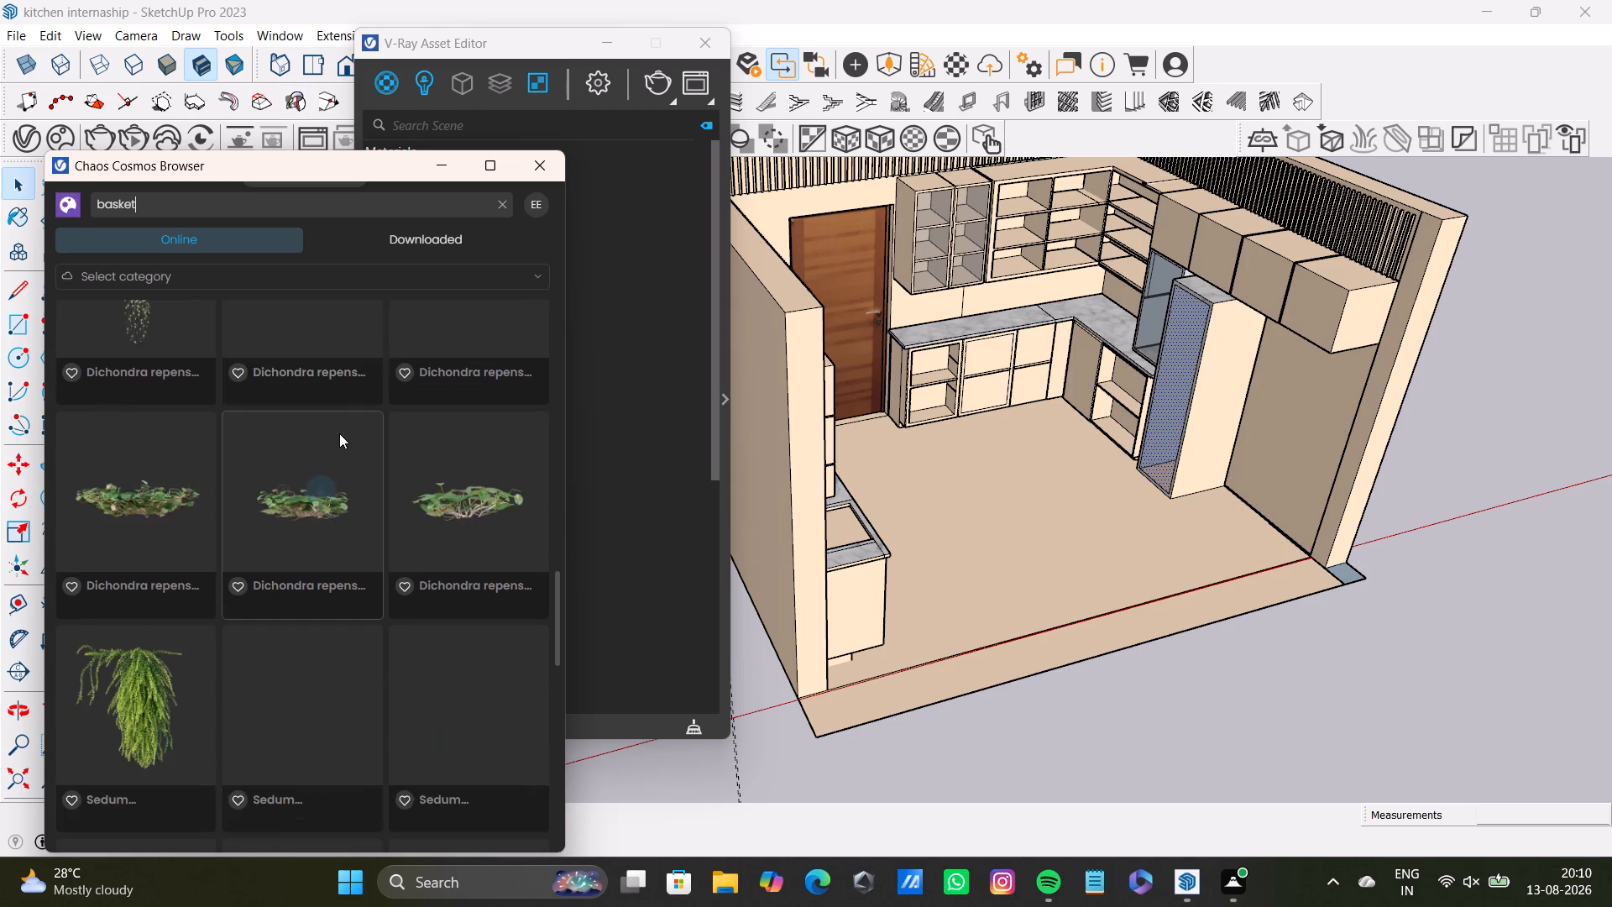
pyautogui.scroll(-12, 402, 577)
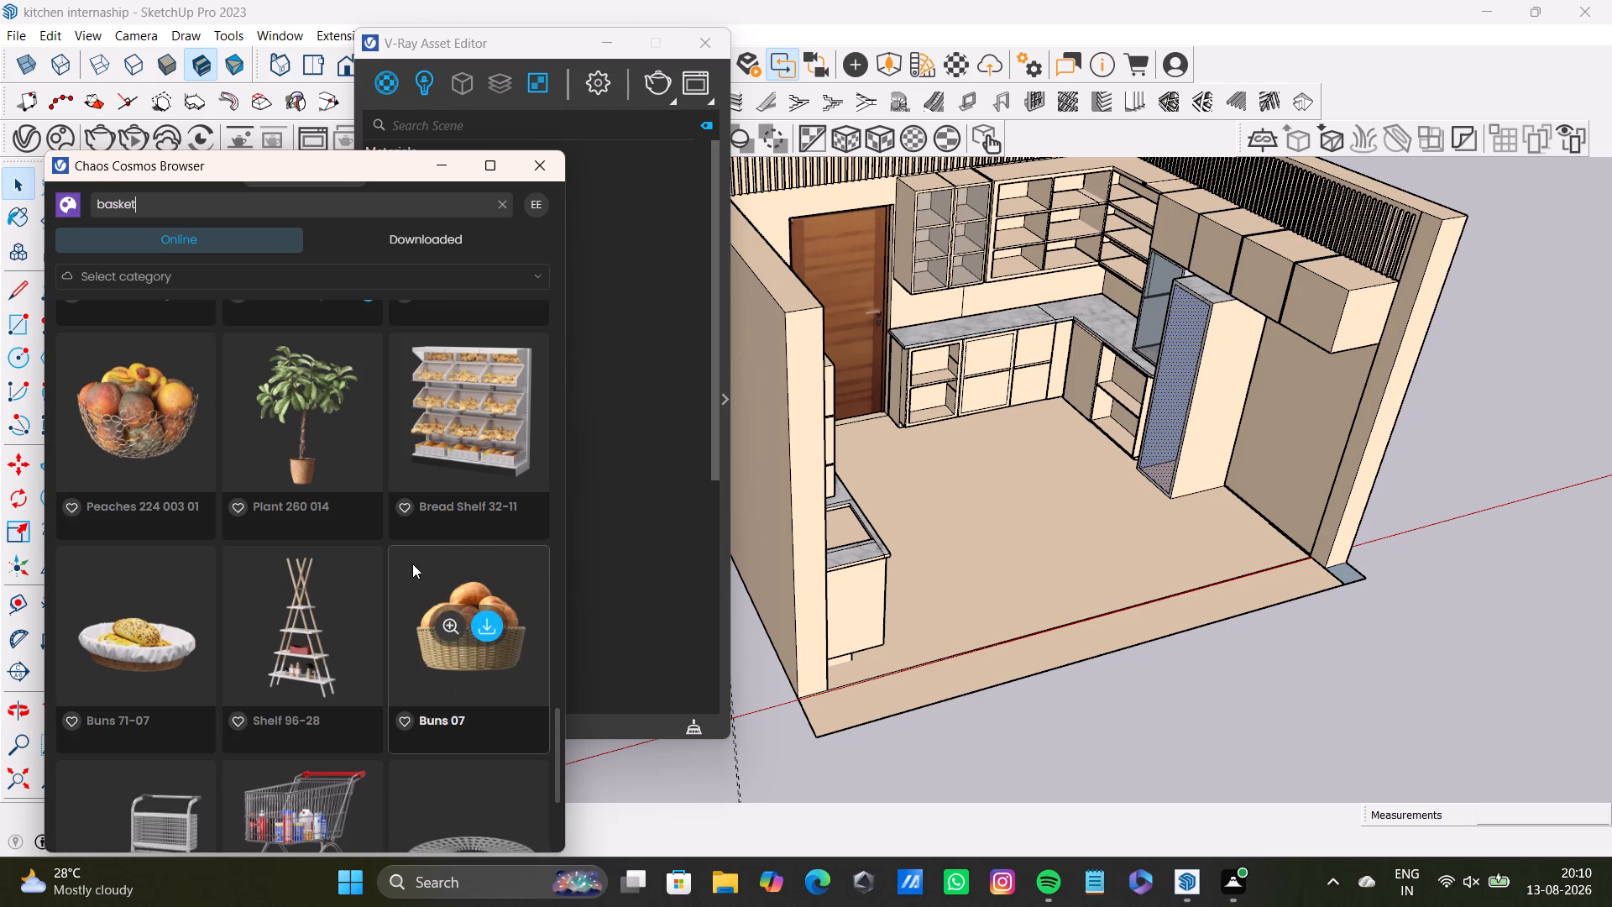
pyautogui.scroll(2, 412, 564)
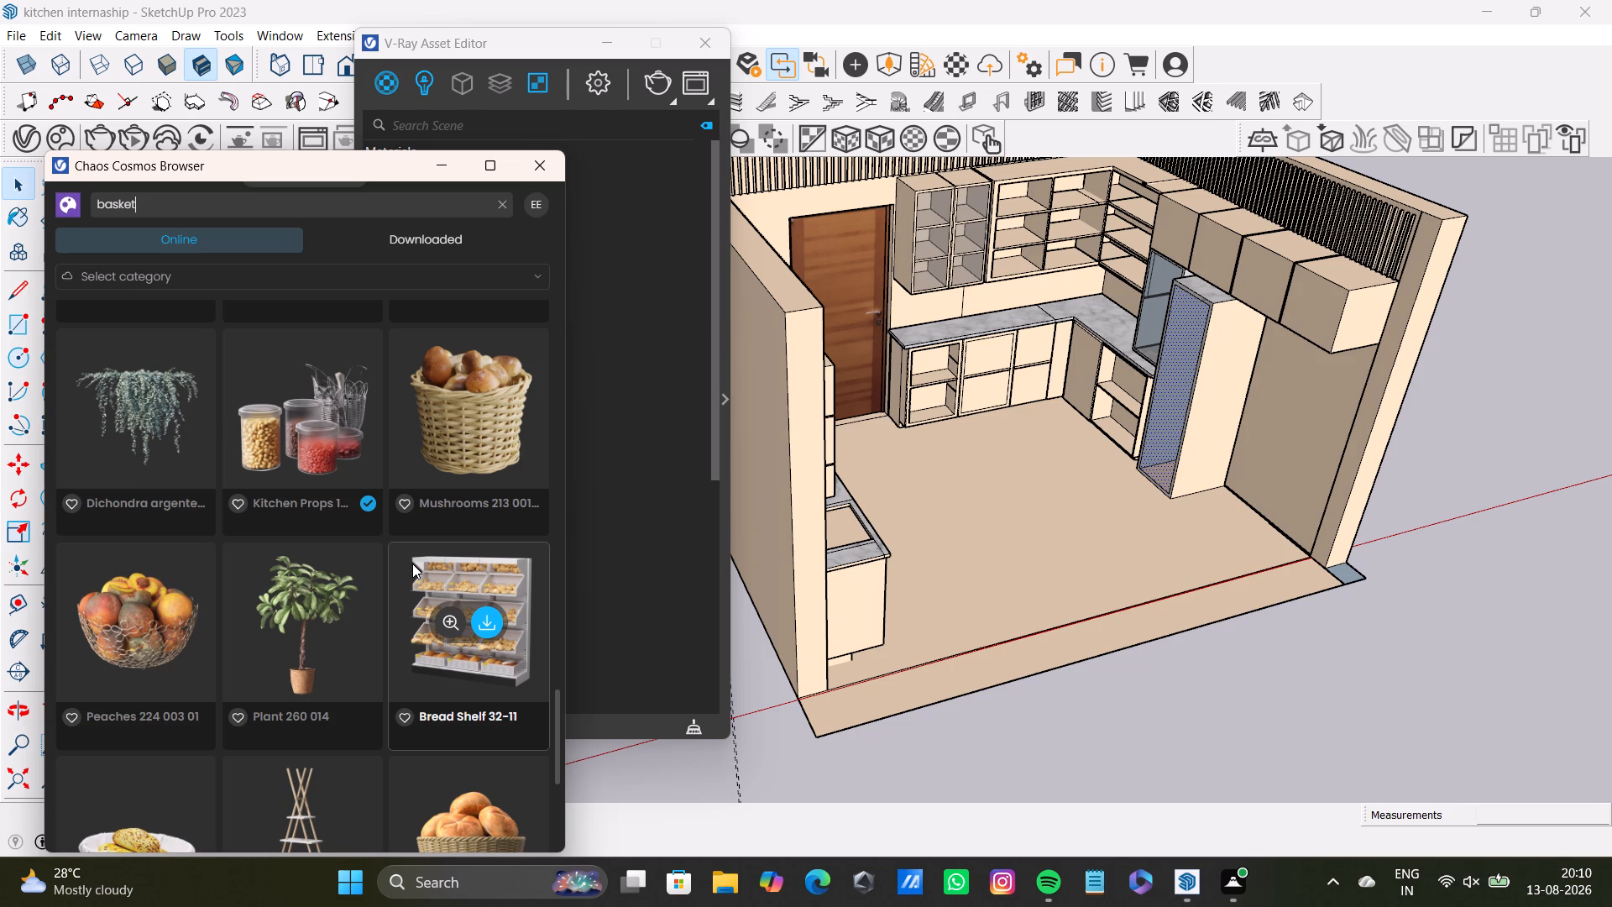
pyautogui.scroll(-4, 412, 564)
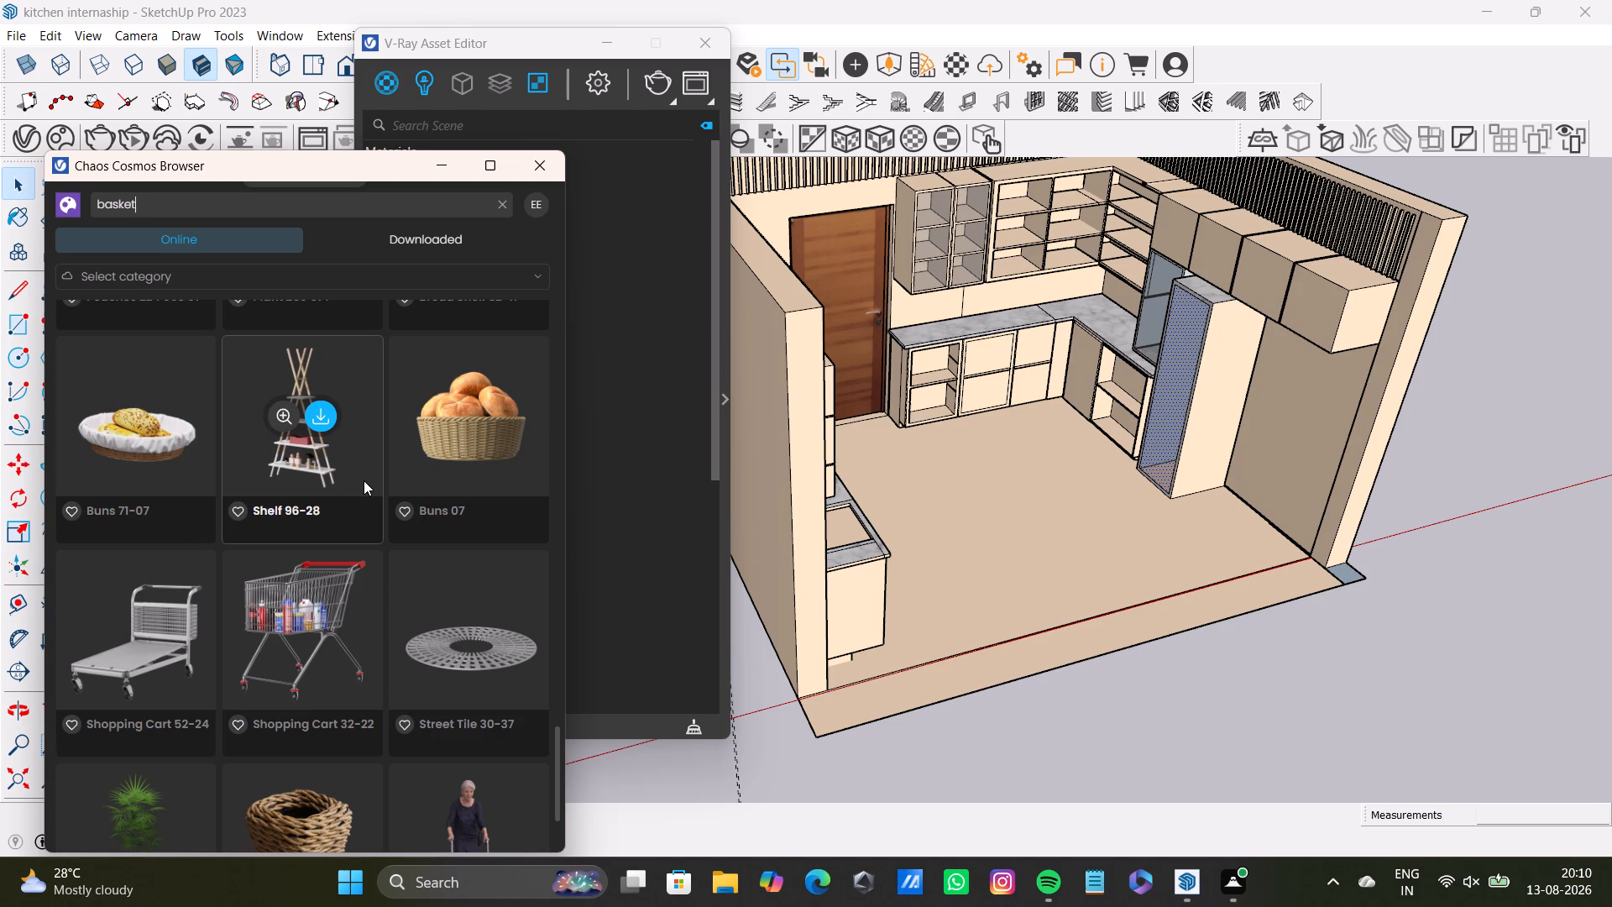
pyautogui.scroll(-5, 410, 569)
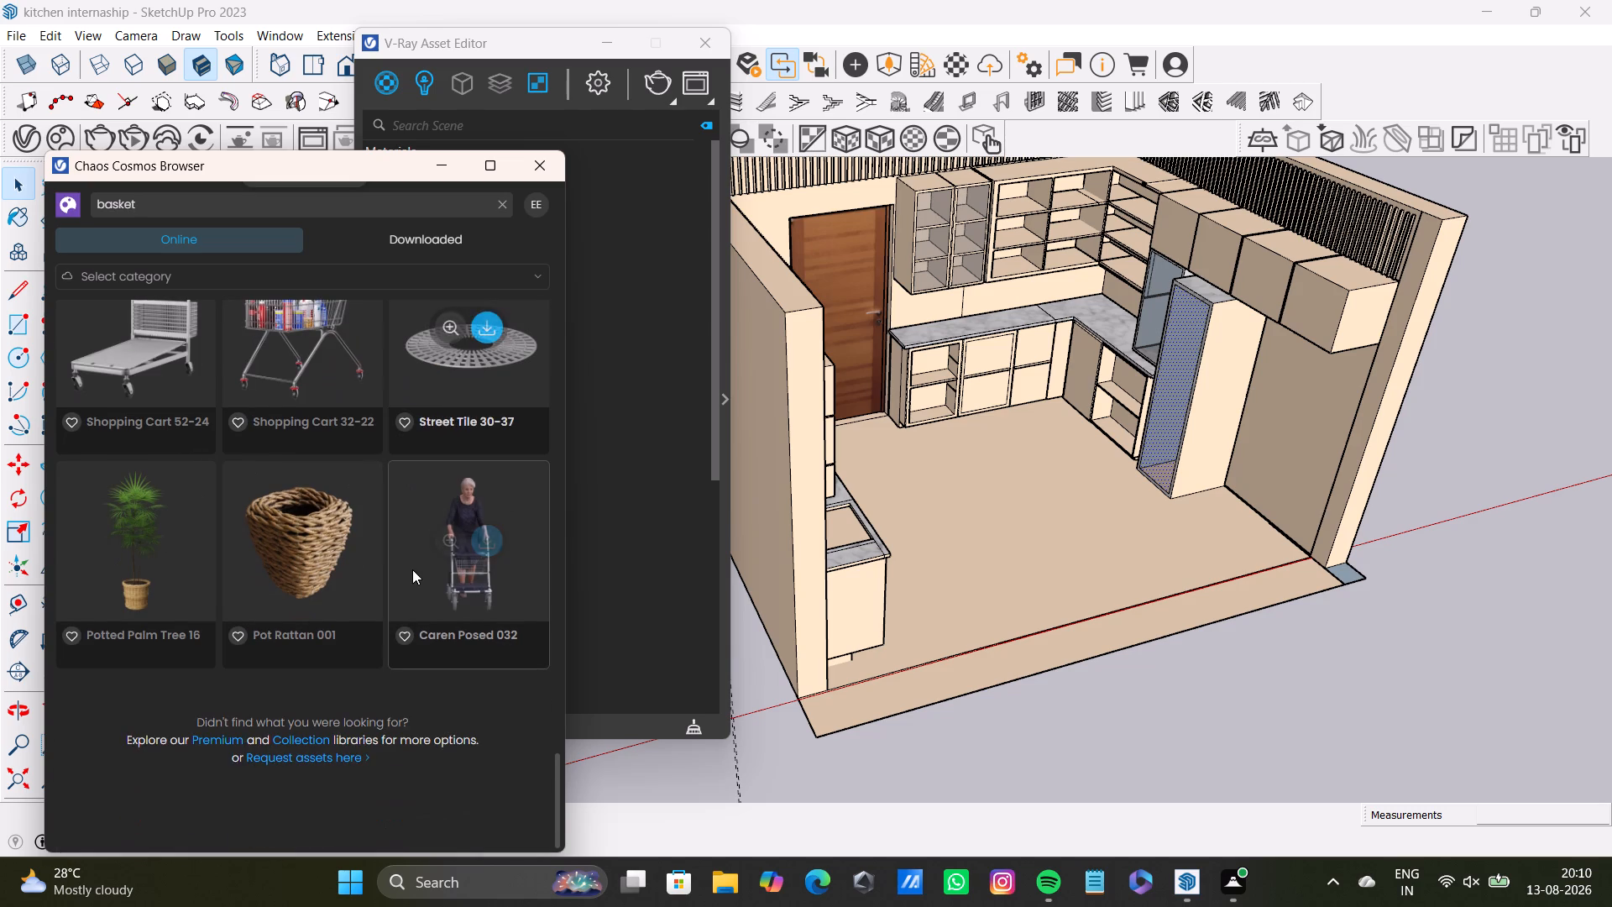
pyautogui.scroll(6, 412, 569)
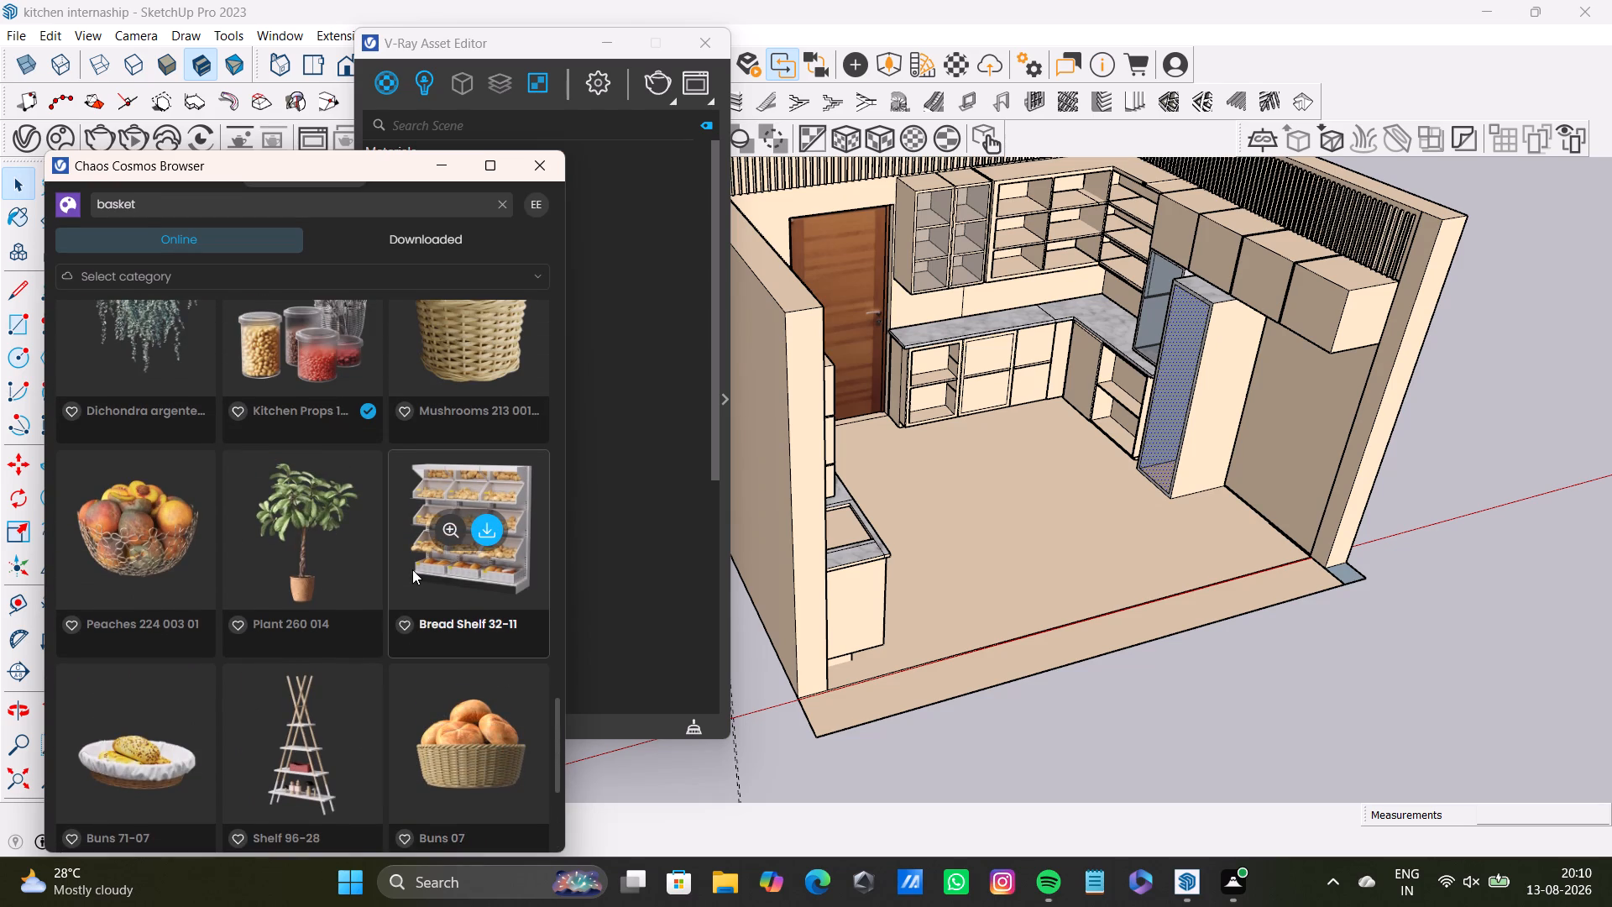
pyautogui.scroll(14, 412, 569)
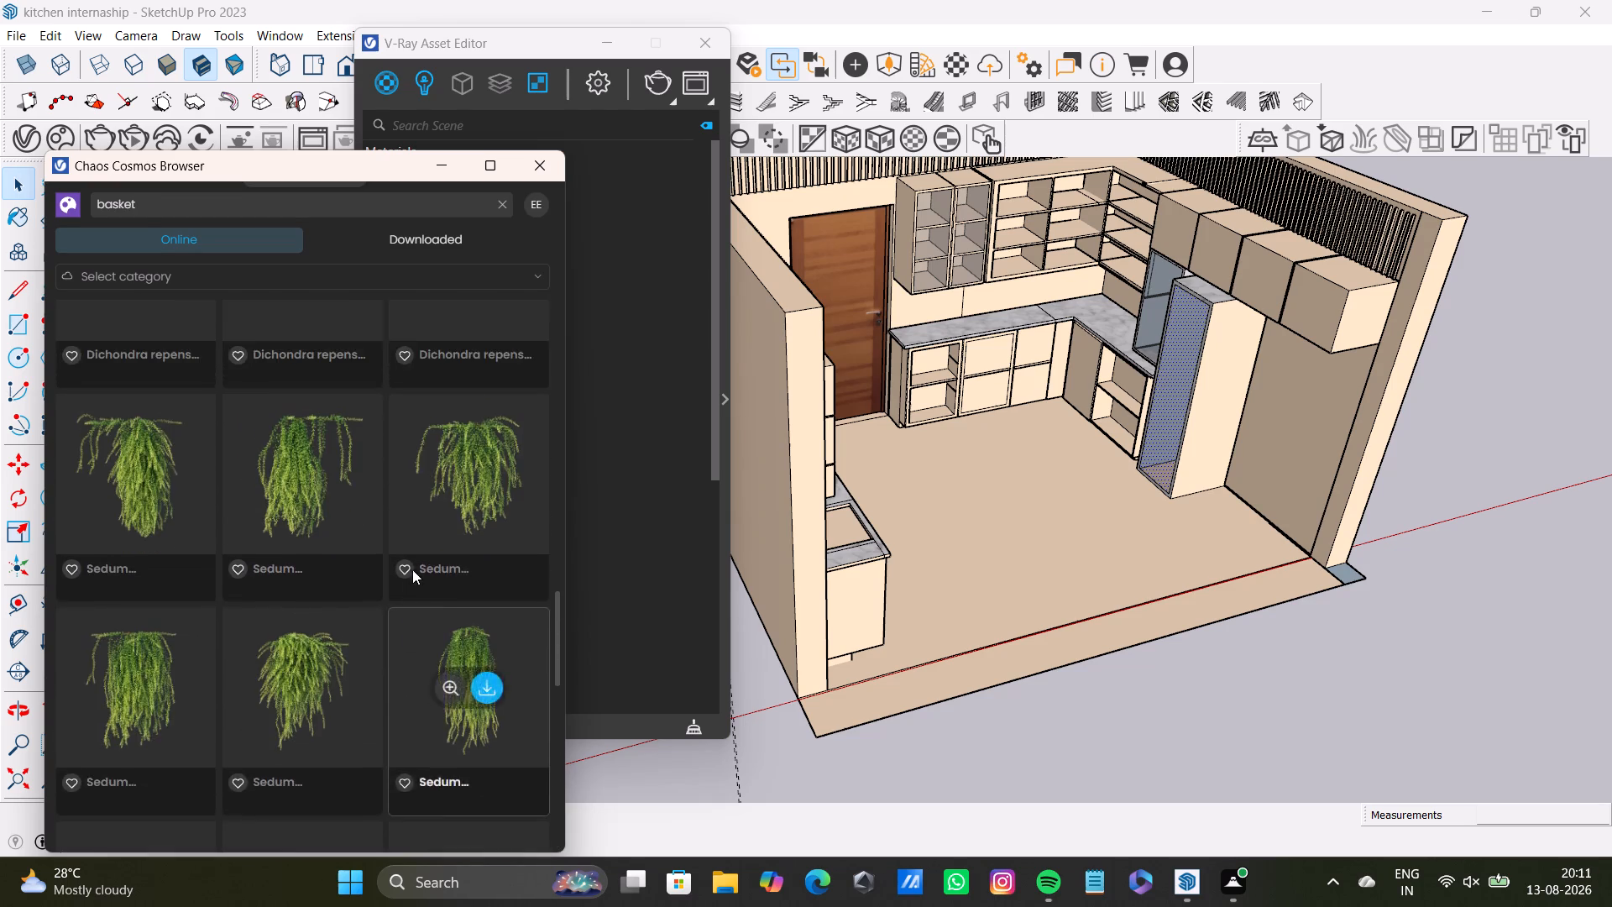
pyautogui.scroll(19, 412, 569)
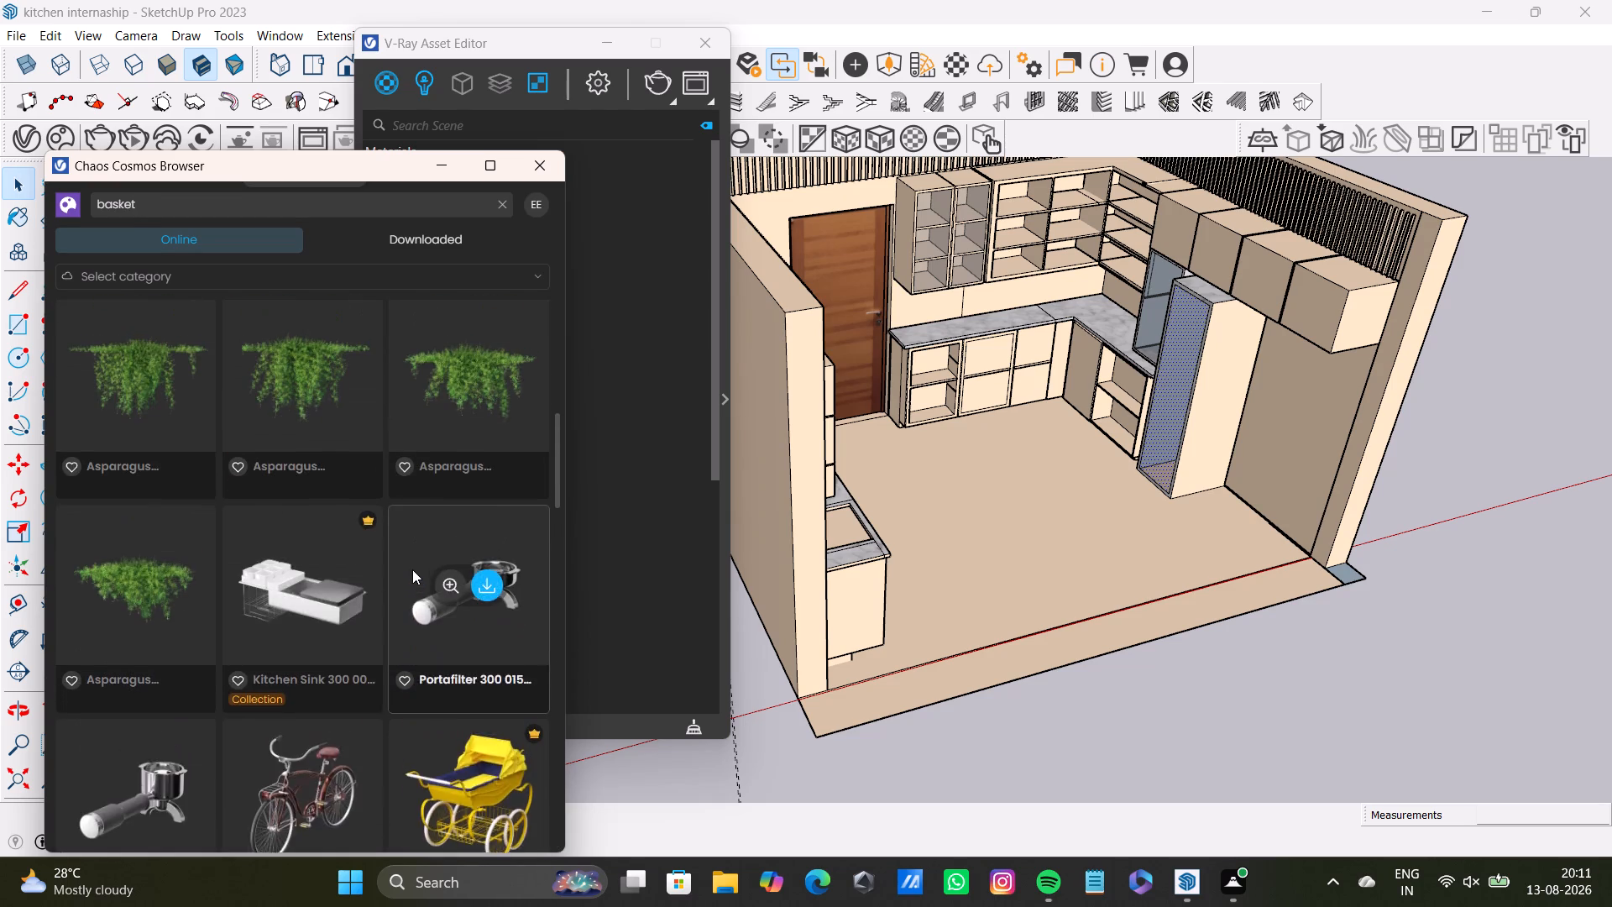
pyautogui.scroll(14, 412, 569)
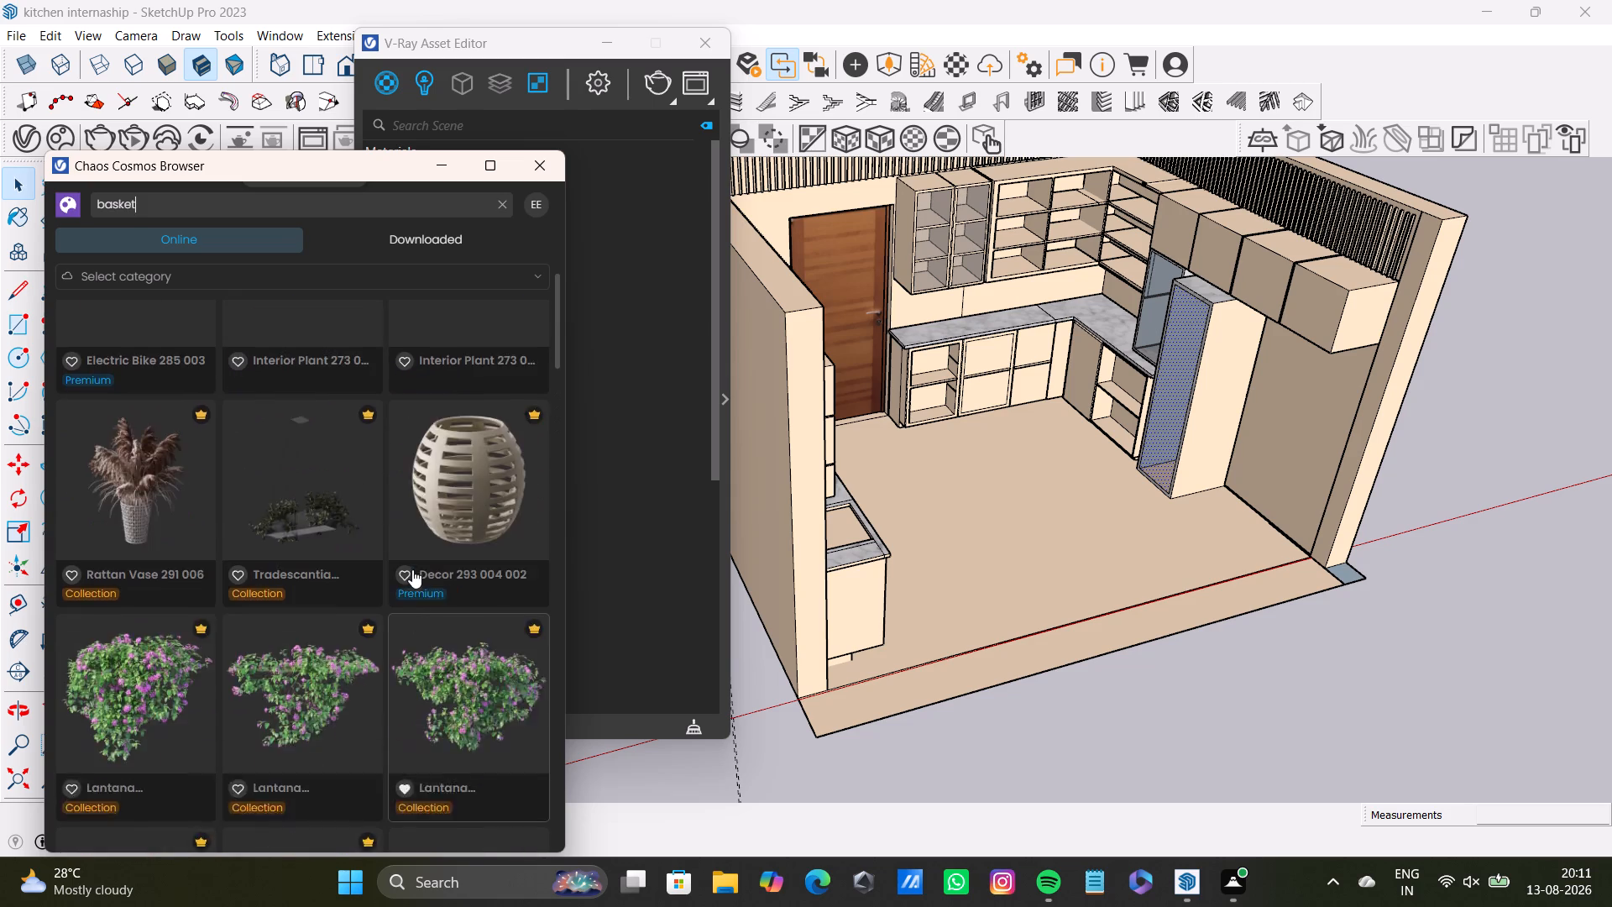
pyautogui.scroll(10, 412, 569)
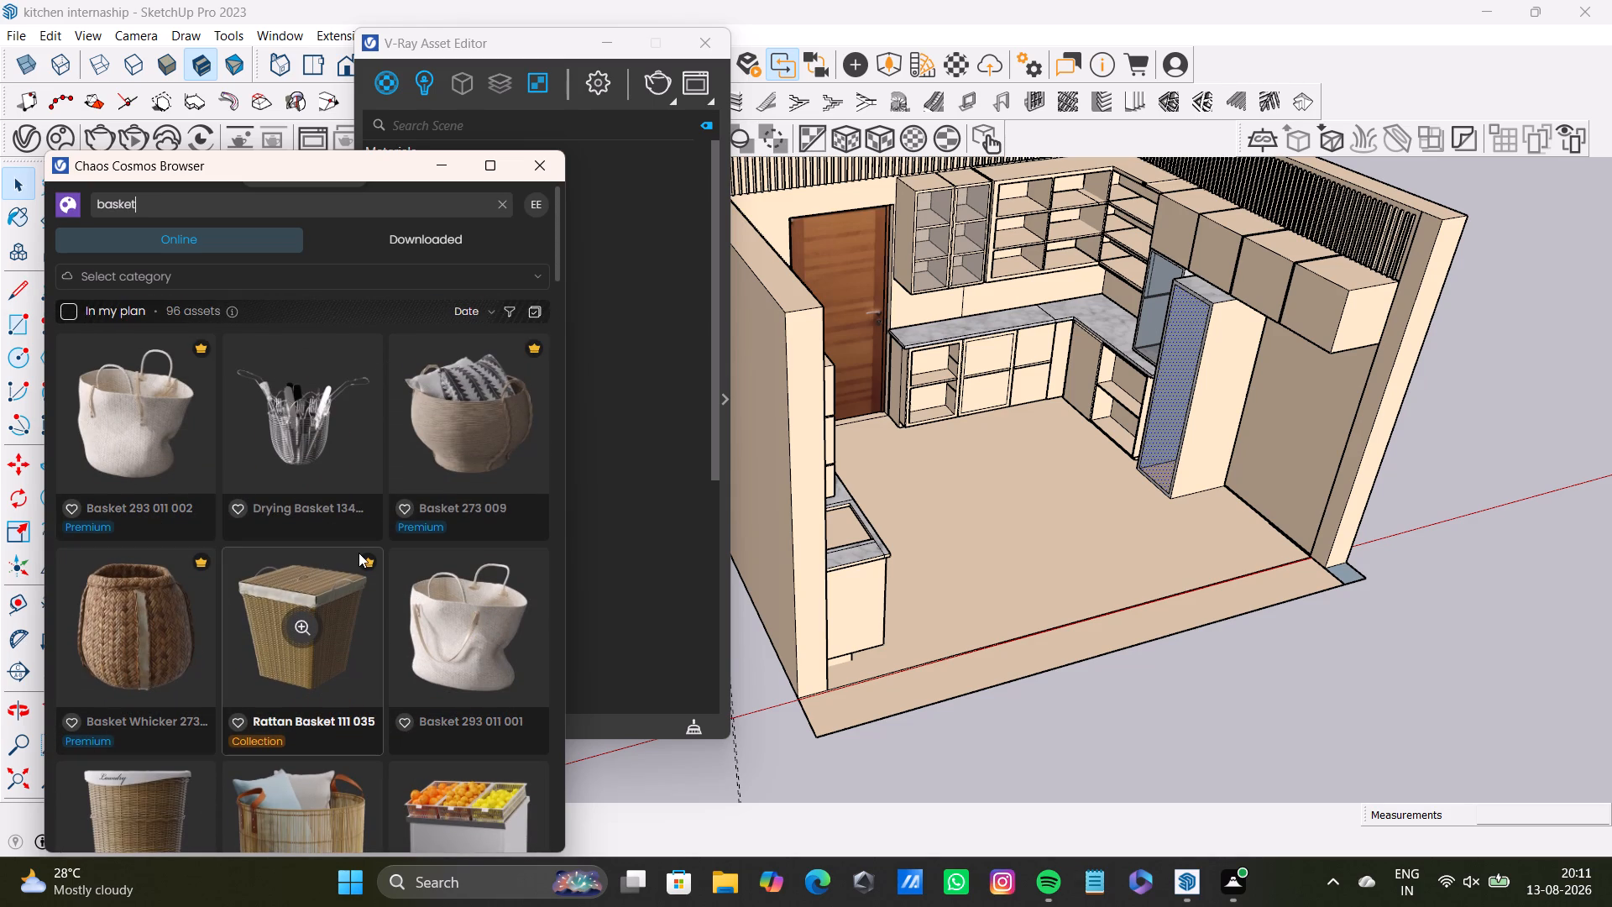
pyautogui.scroll(-7, 359, 553)
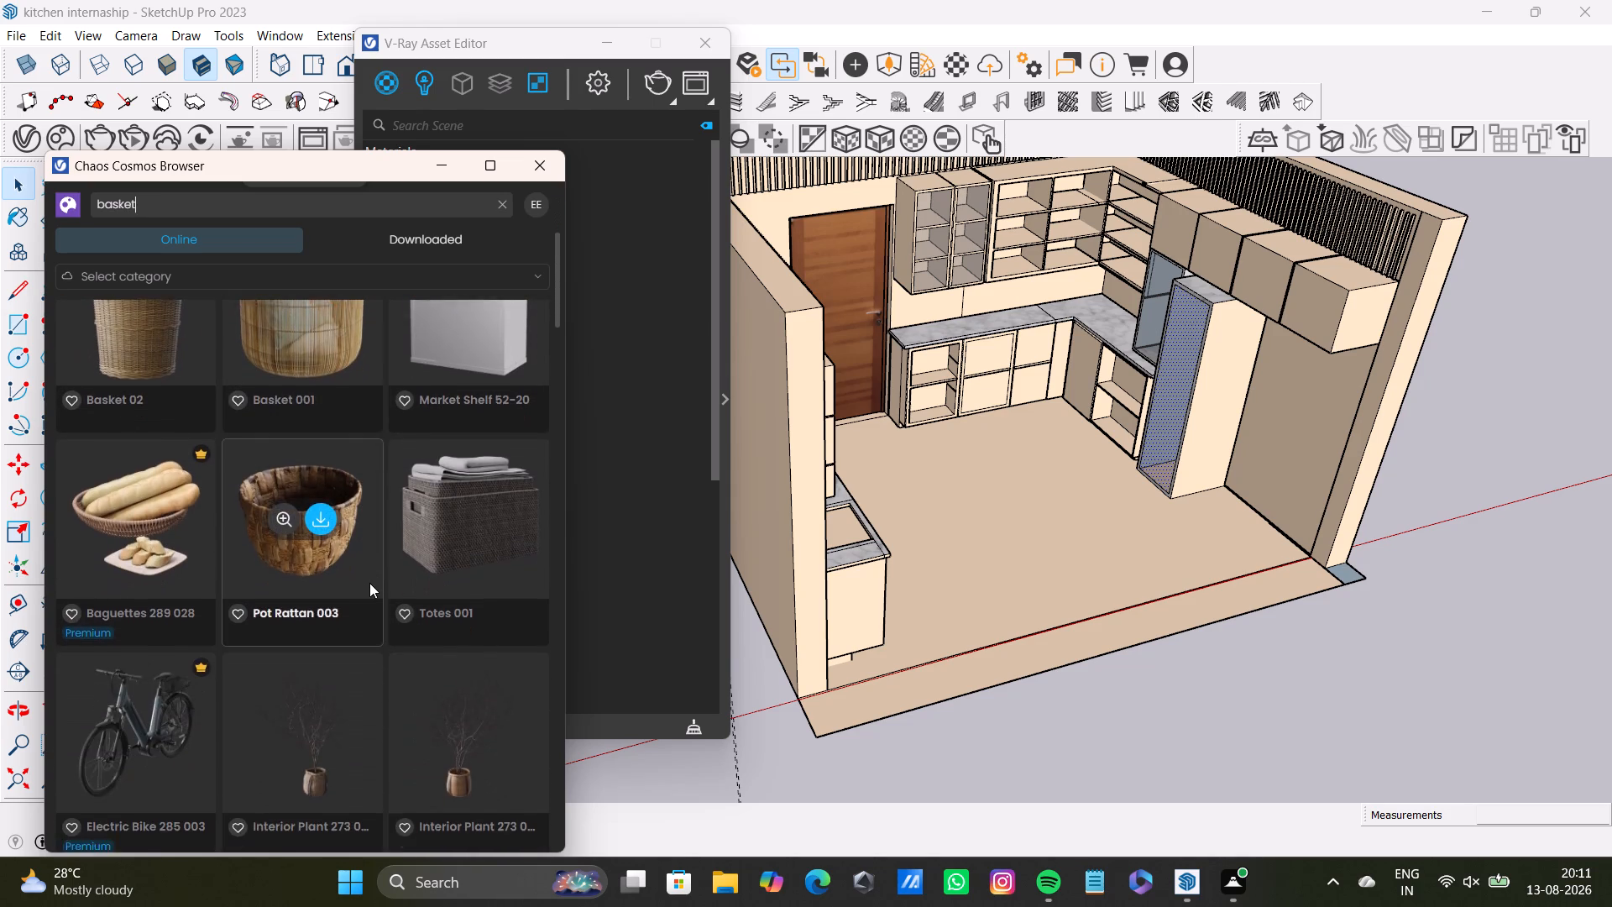
pyautogui.scroll(-3, 369, 583)
pyautogui.scroll(1, 369, 583)
pyautogui.scroll(-20, 369, 583)
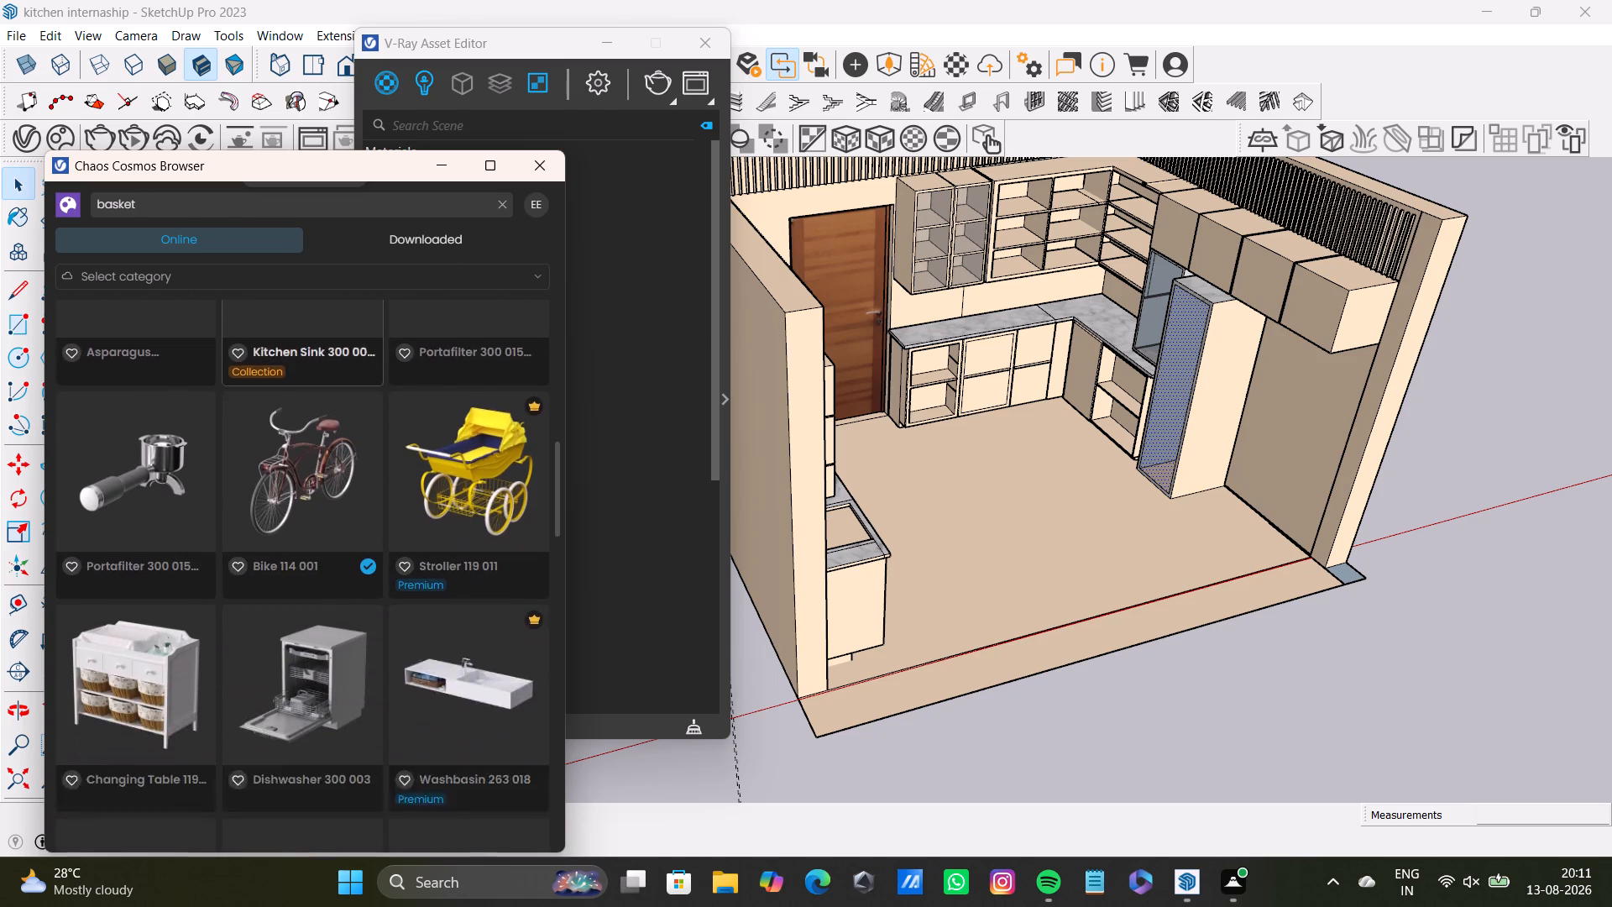
pyautogui.scroll(-12, 371, 593)
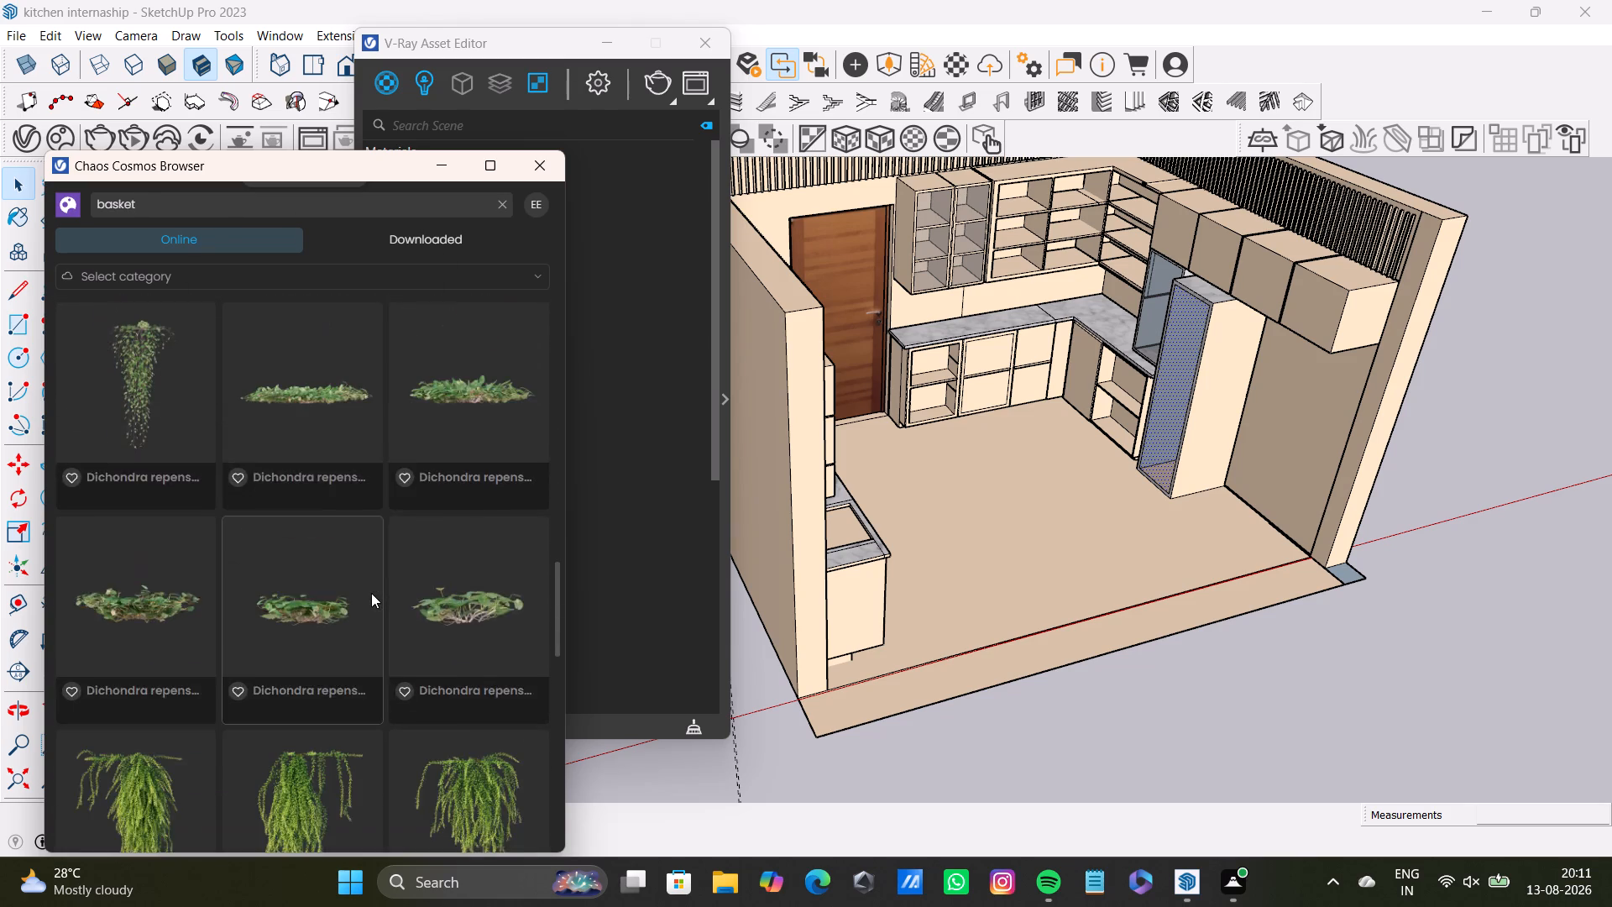
pyautogui.scroll(-13, 371, 593)
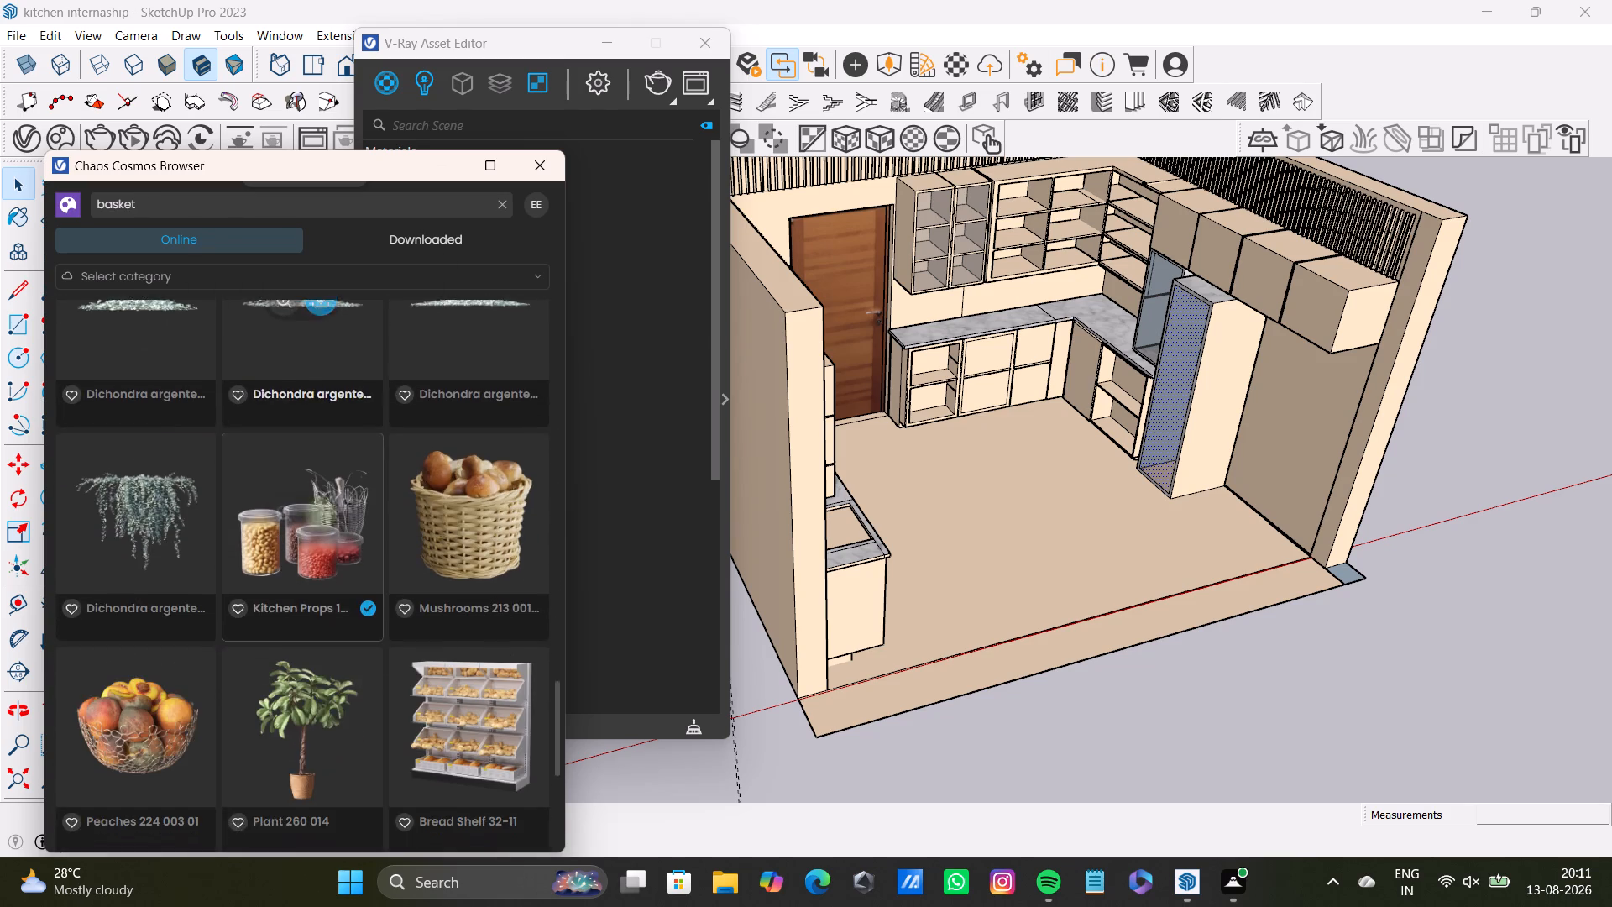
pyautogui.scroll(-4, 371, 593)
pyautogui.scroll(3, 371, 593)
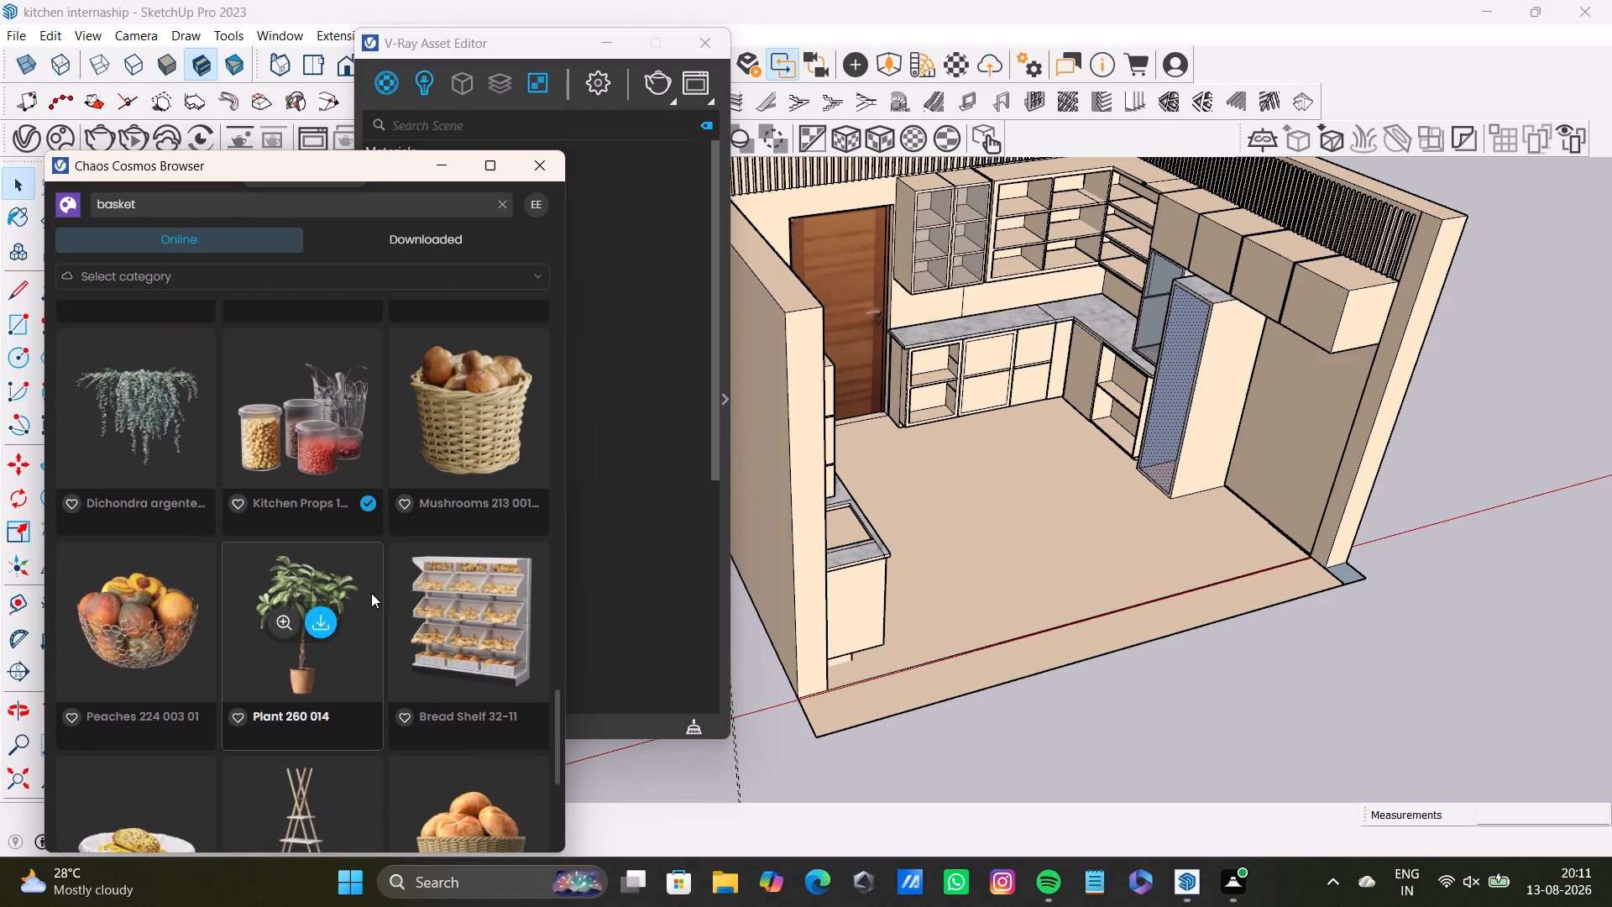
pyautogui.scroll(4, 371, 593)
pyautogui.scroll(-3, 371, 593)
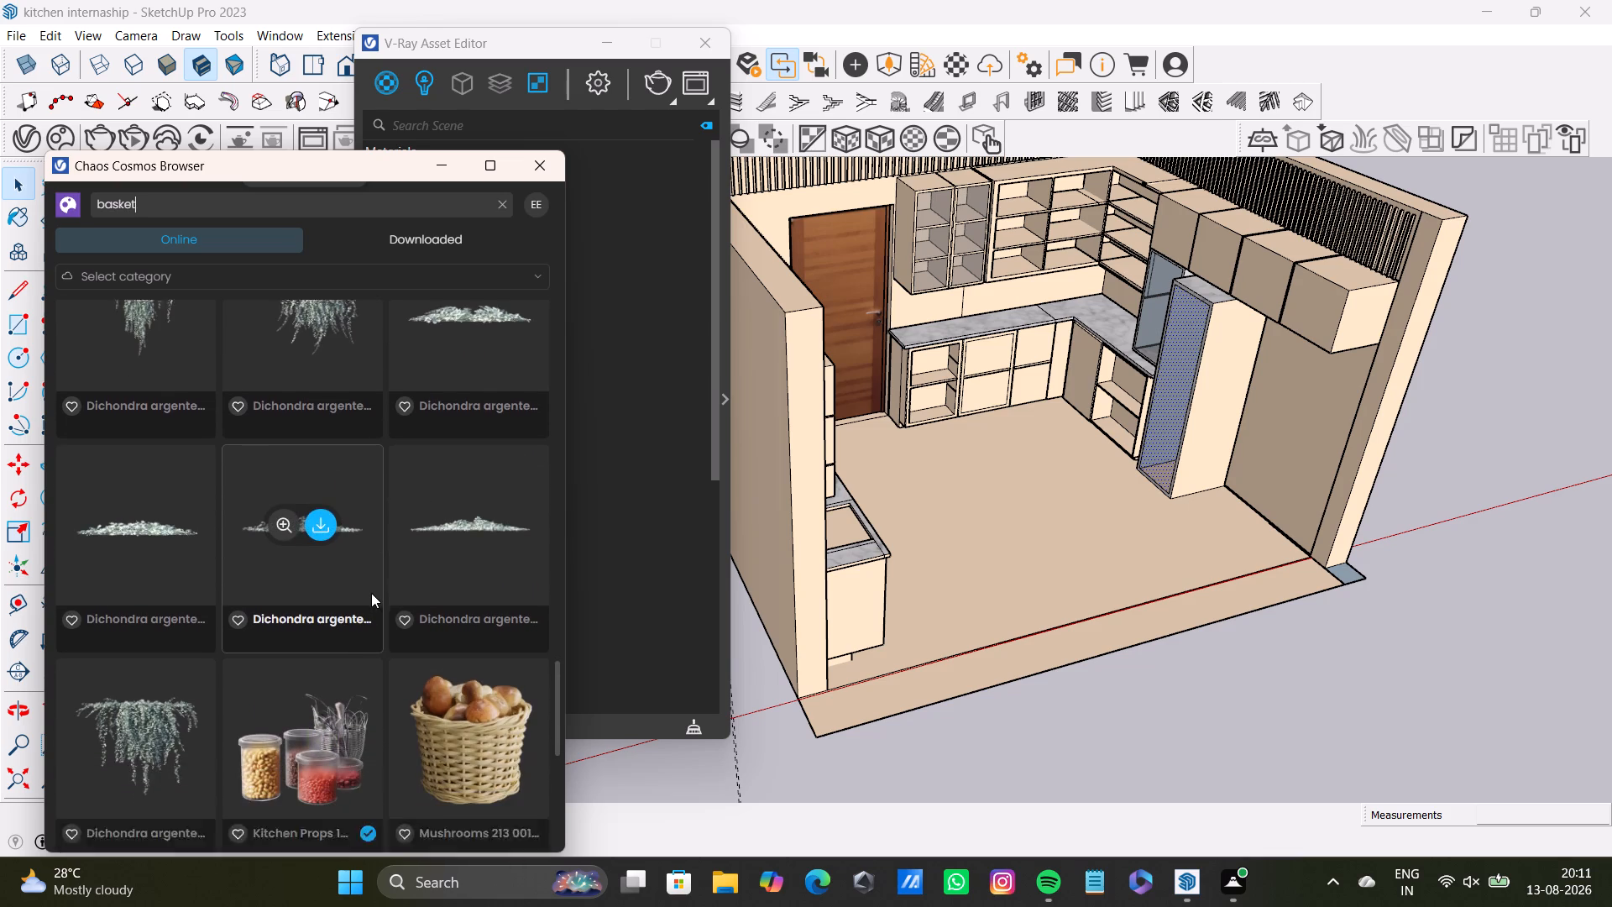
pyautogui.scroll(-12, 371, 593)
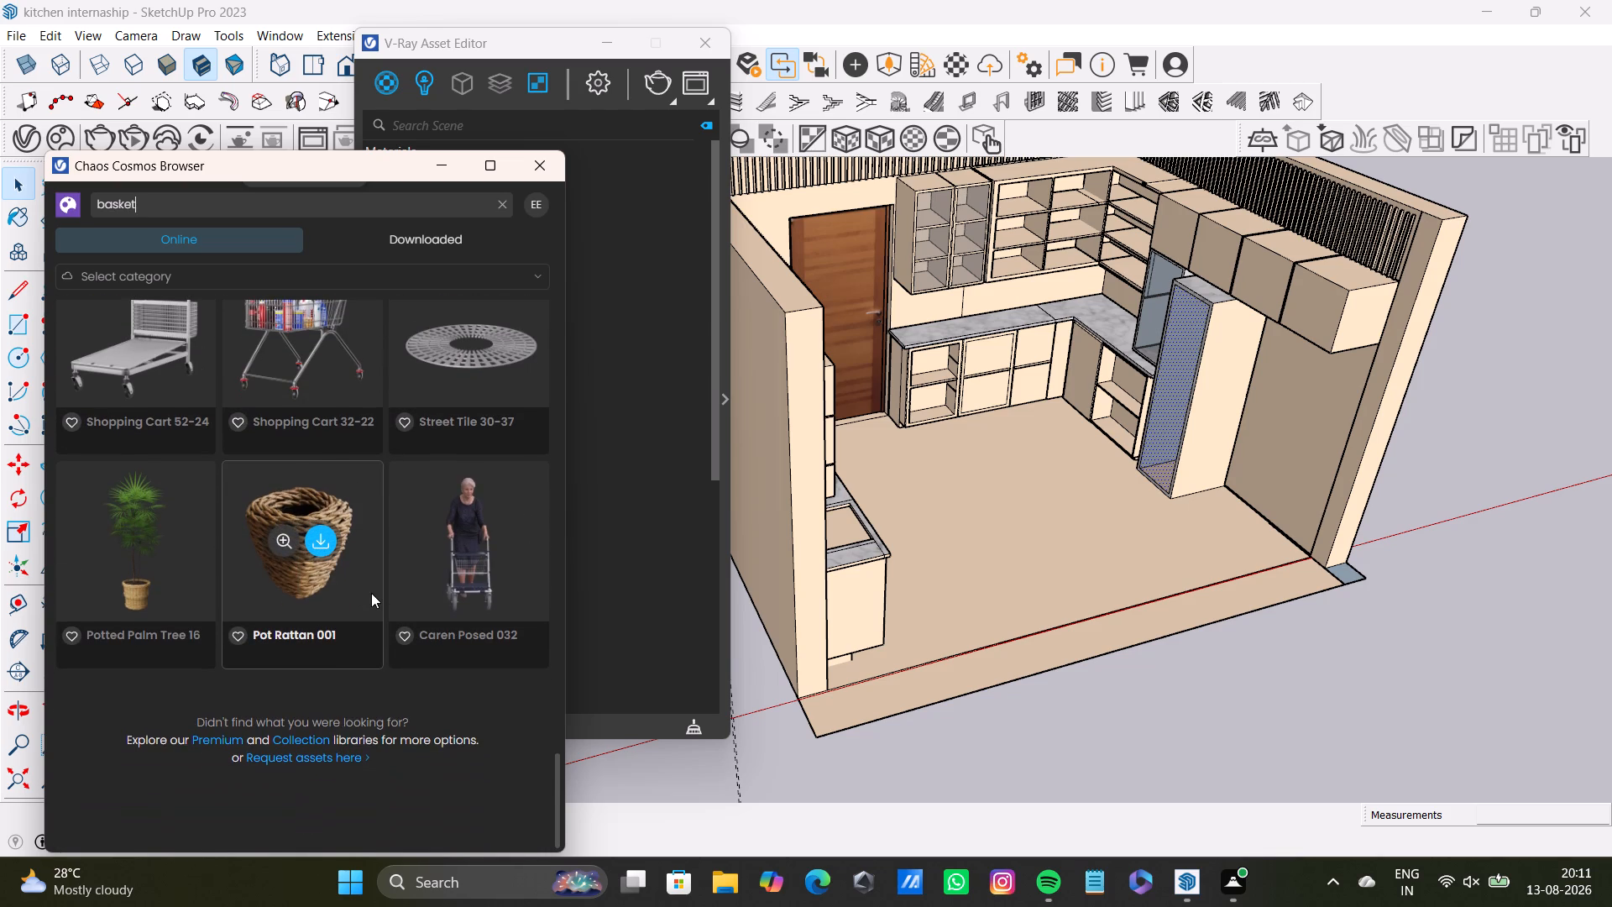
pyautogui.scroll(-1, 371, 593)
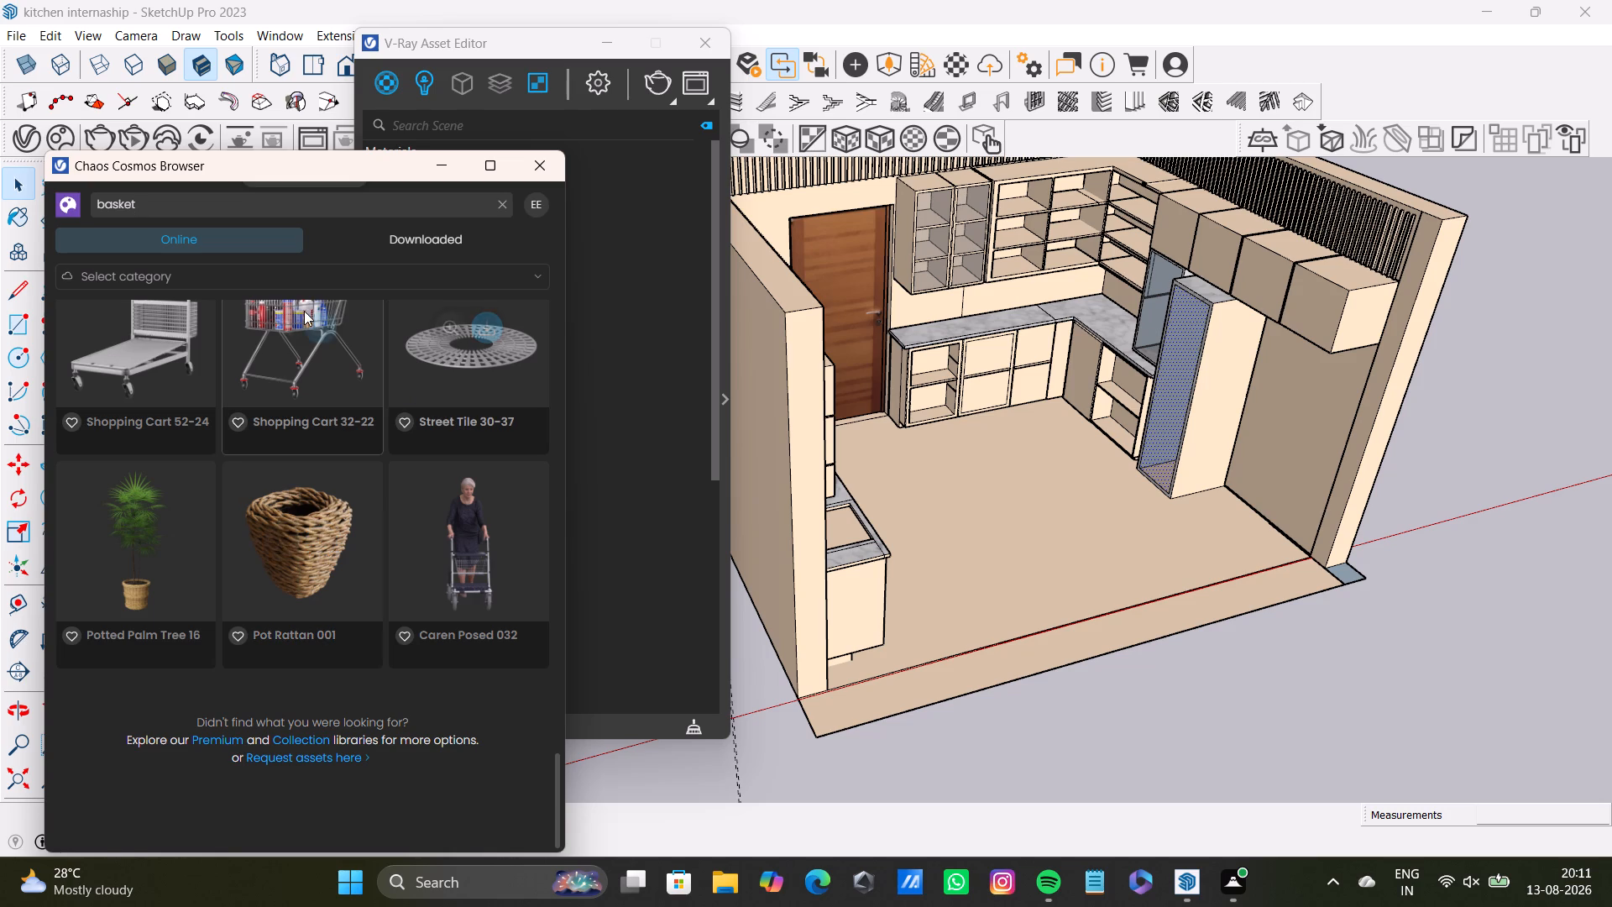
# Search the Cosmos library for the suggested "Drying Basket 134 007".
pyautogui.click(233, 208)
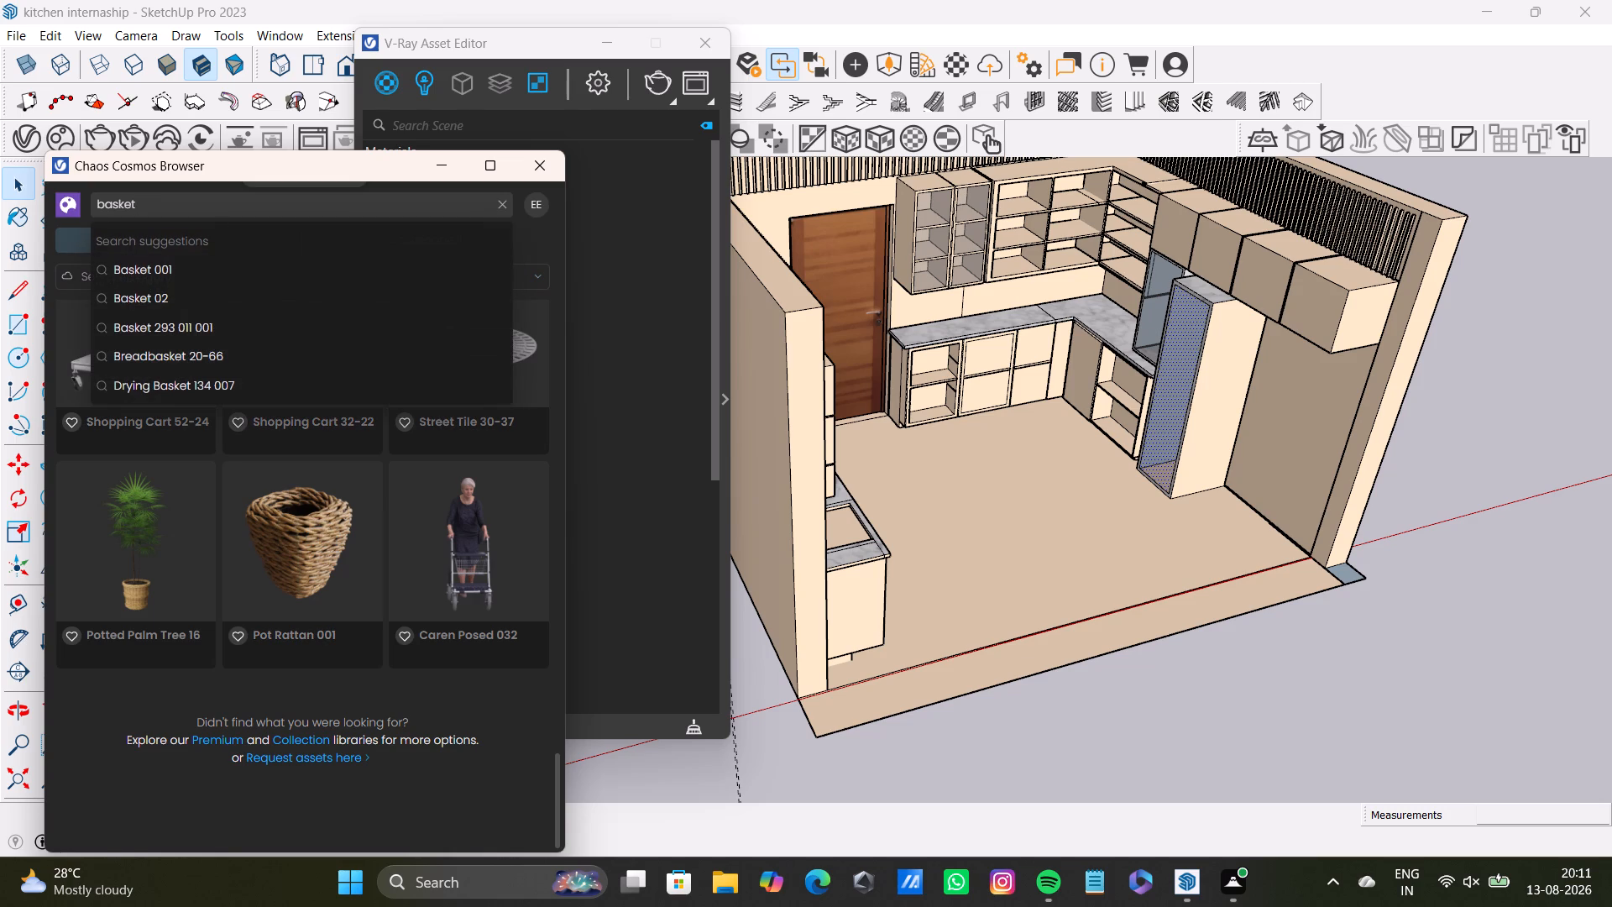
pyautogui.click(192, 382)
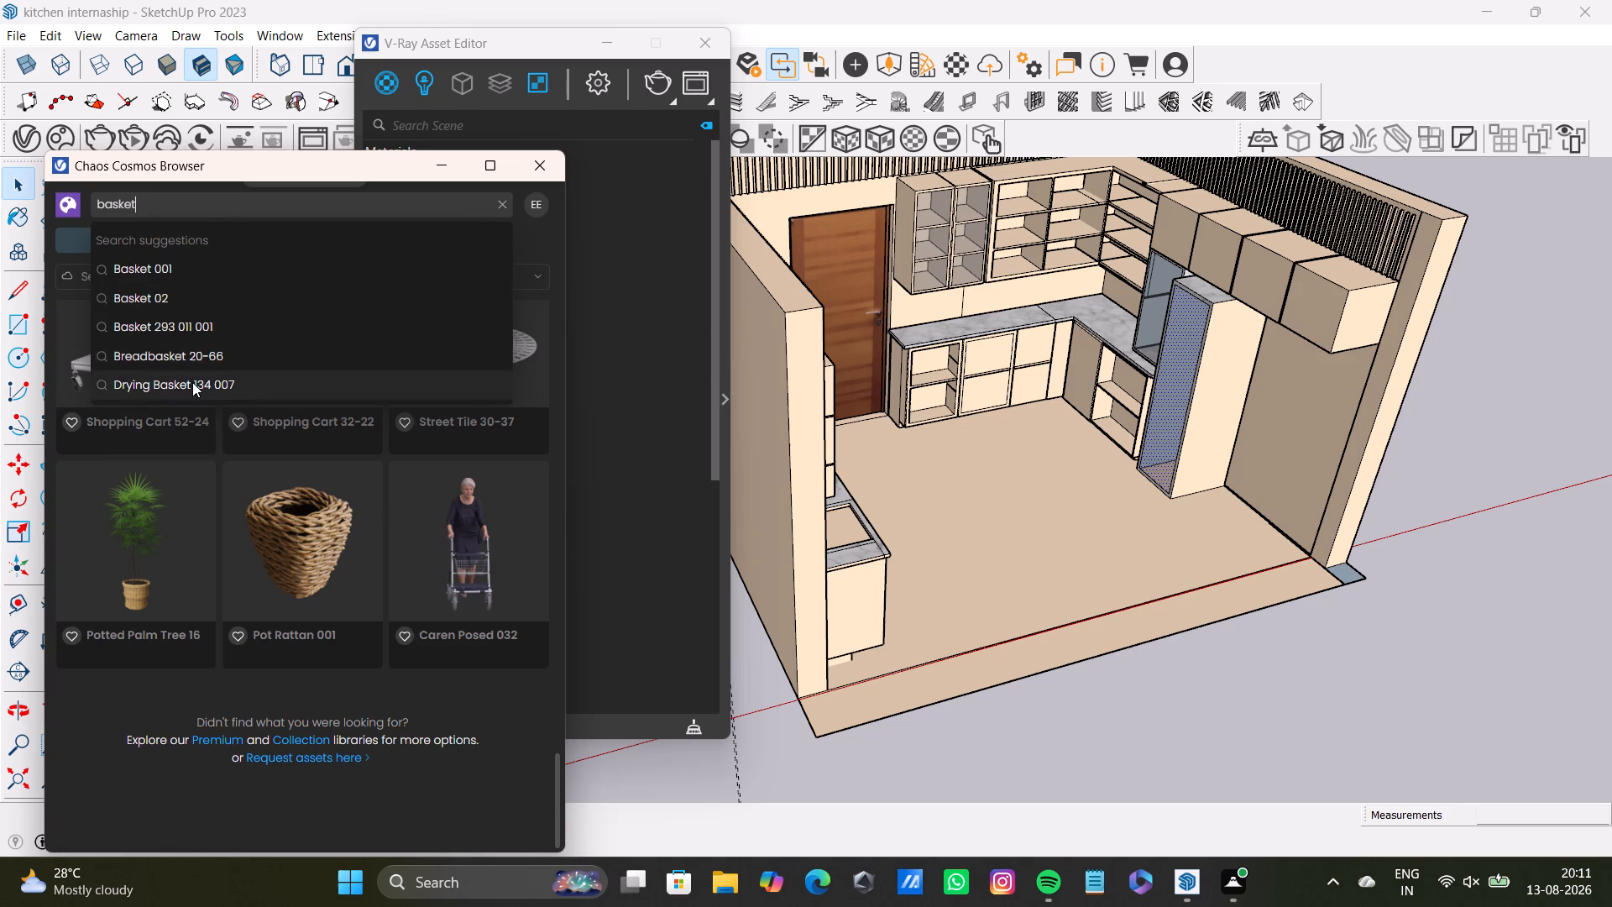
# Replace the search term and search the online Cosmos library for "kitchen".
pyautogui.moveTo(236, 196); pyautogui.dragTo(52, 186)
pyautogui.press('BackSpace')
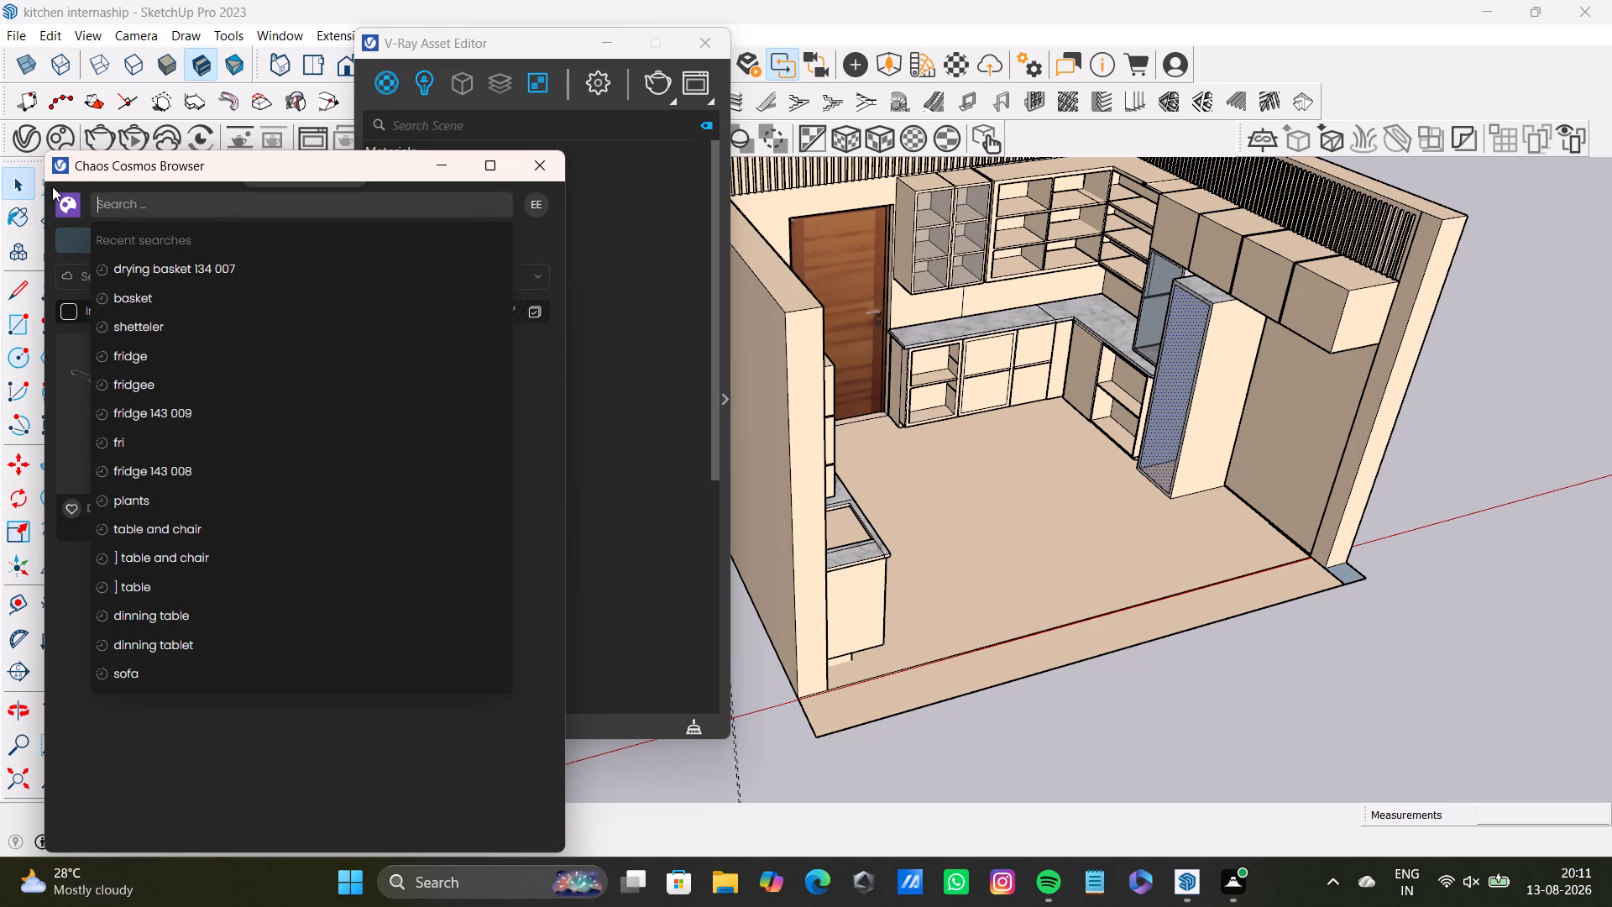
pyautogui.press('s')
pyautogui.press('h')
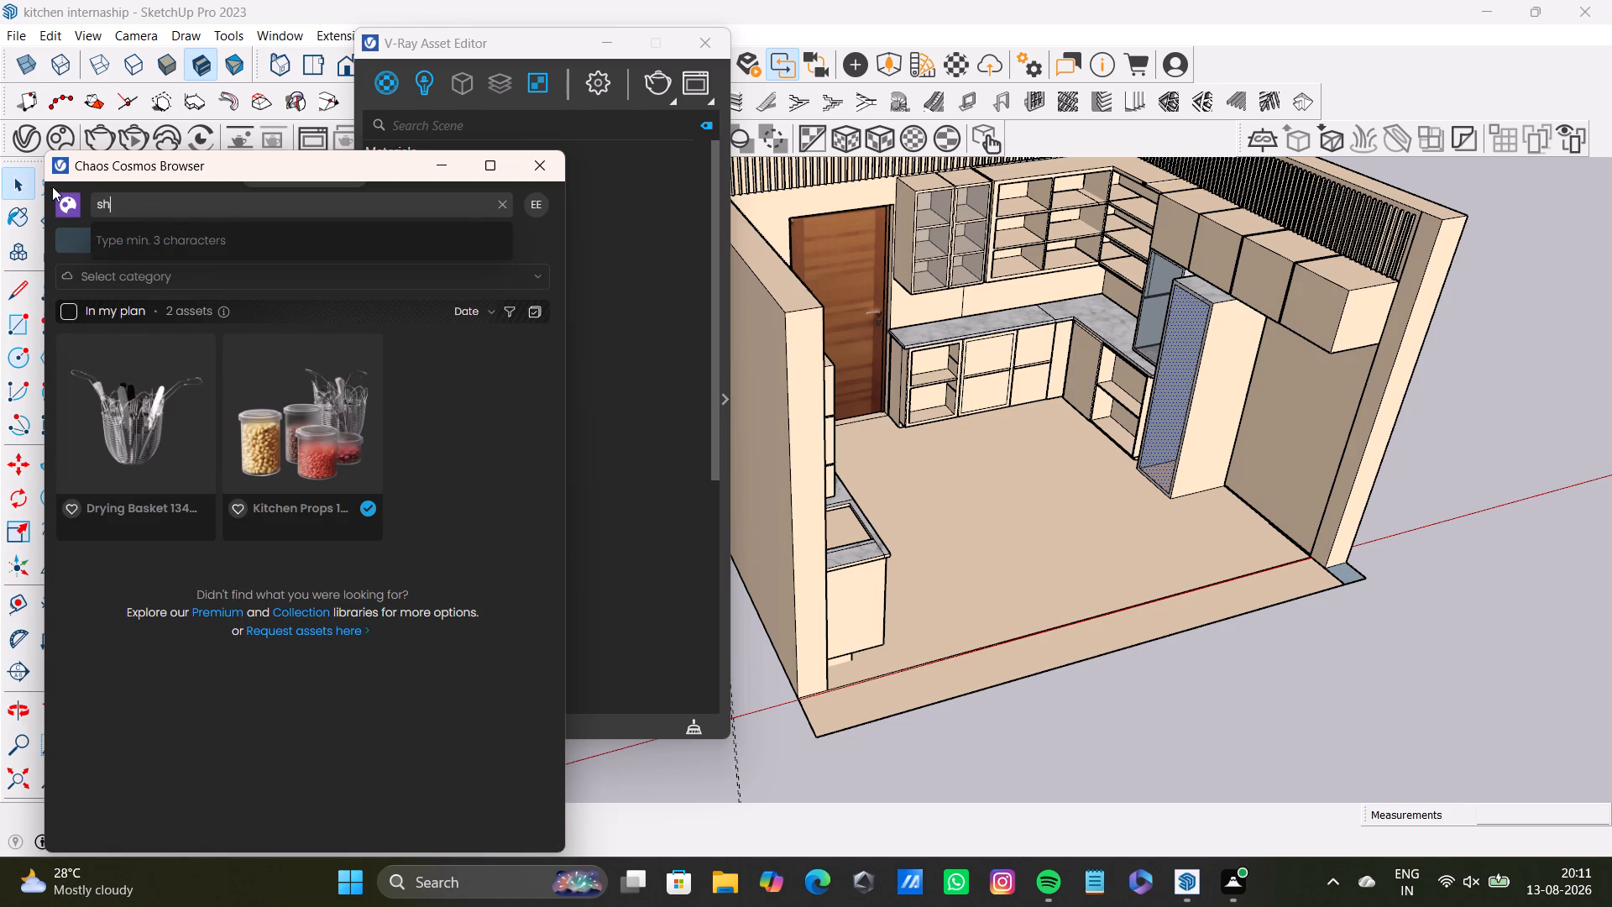
pyautogui.click(160, 200)
pyautogui.press('BackSpace')
pyautogui.press('BackSpace')
pyautogui.press('BackSpace')
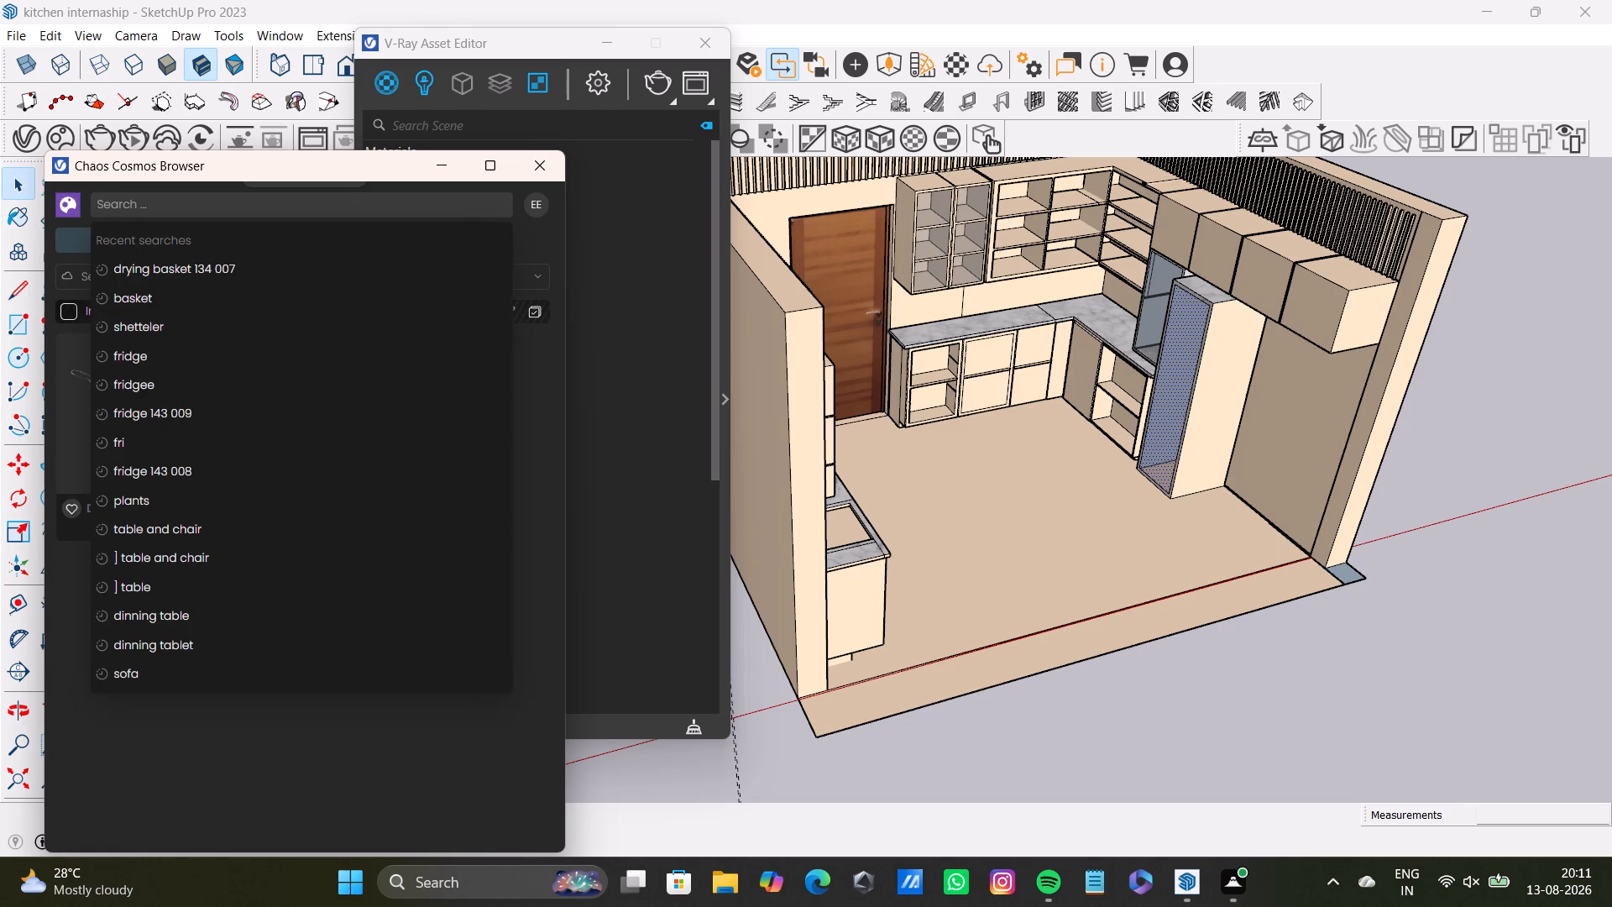
pyautogui.write('KI')
pyautogui.write('TCHEN')
pyautogui.press('Return')
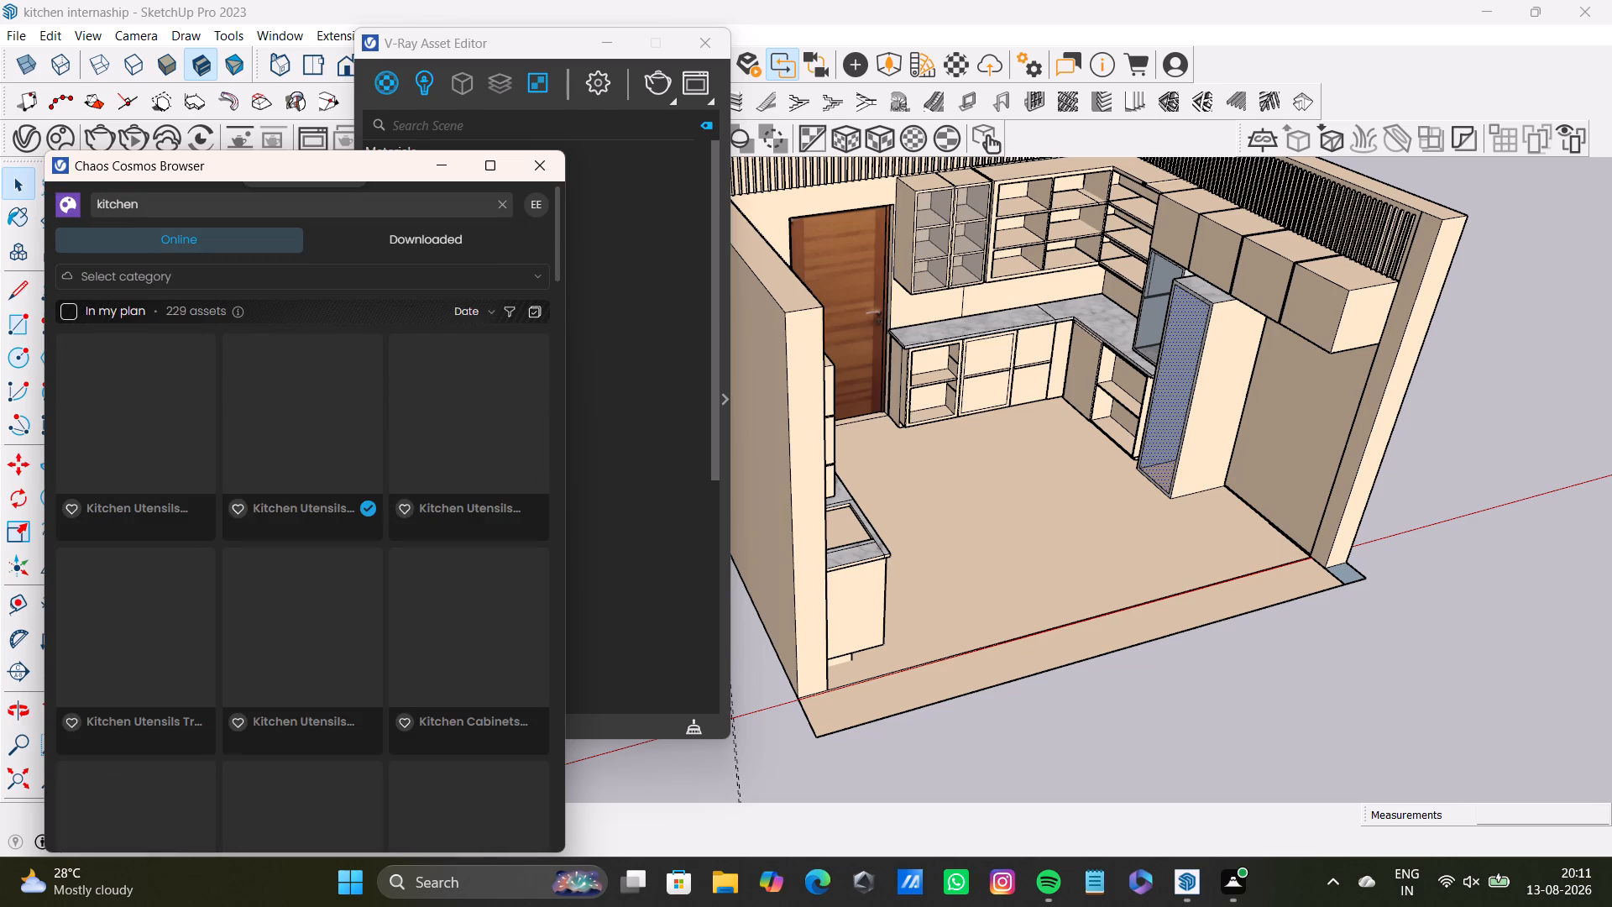
# Look through the full list of kitchen search results for ready-made props or fittings suitable for the model.
pyautogui.scroll(-2, 323, 489)
pyautogui.scroll(2, 326, 489)
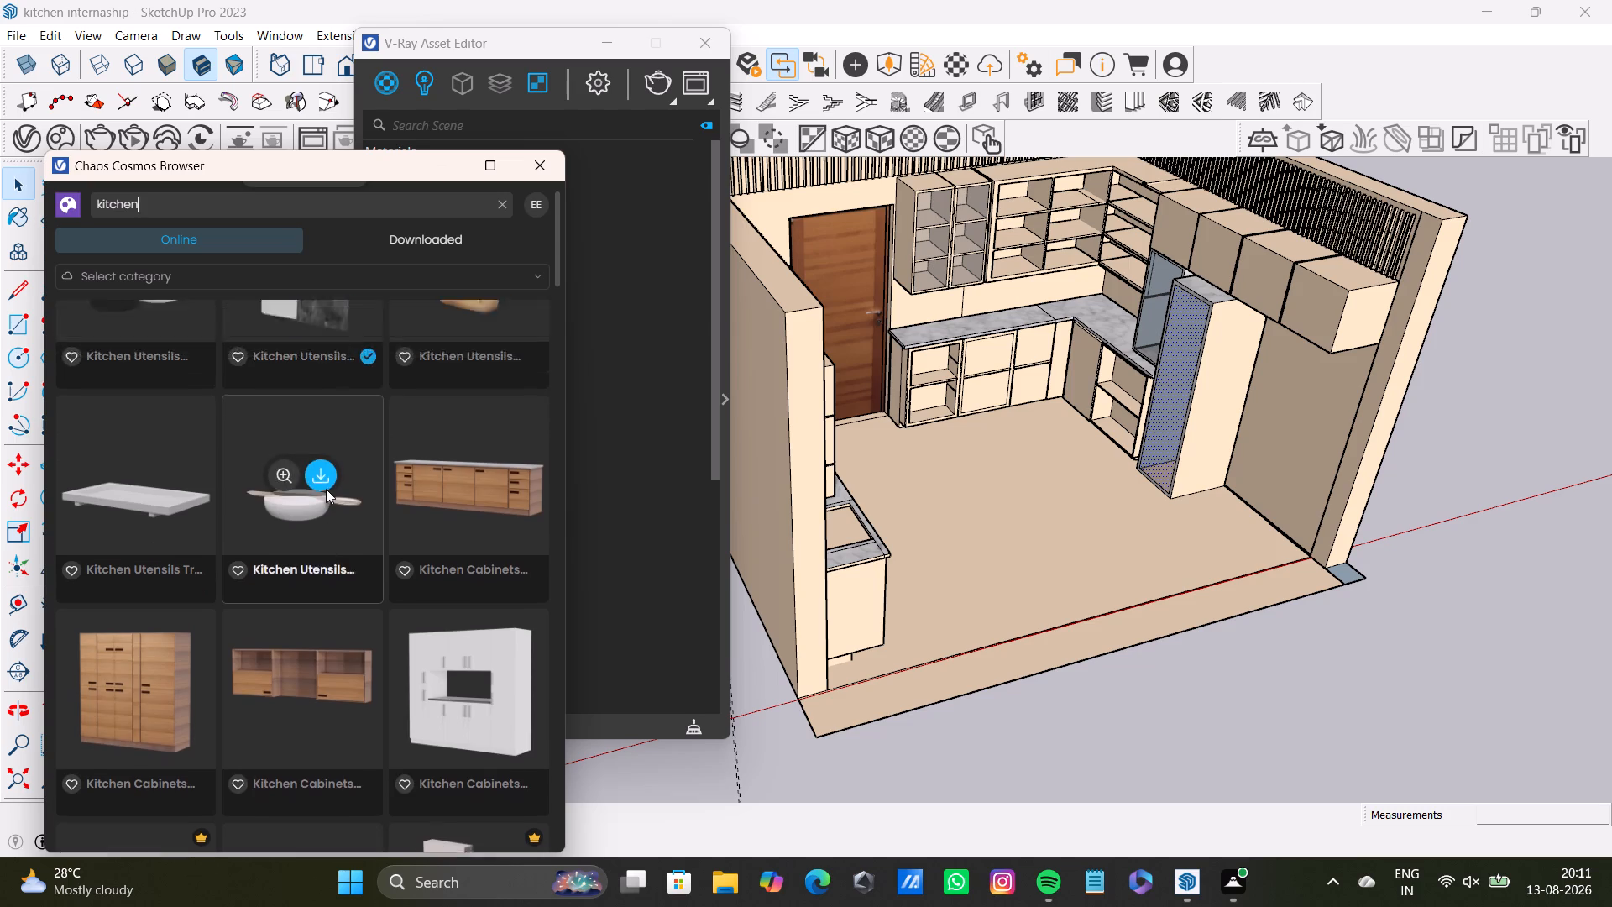
pyautogui.scroll(-6, 323, 452)
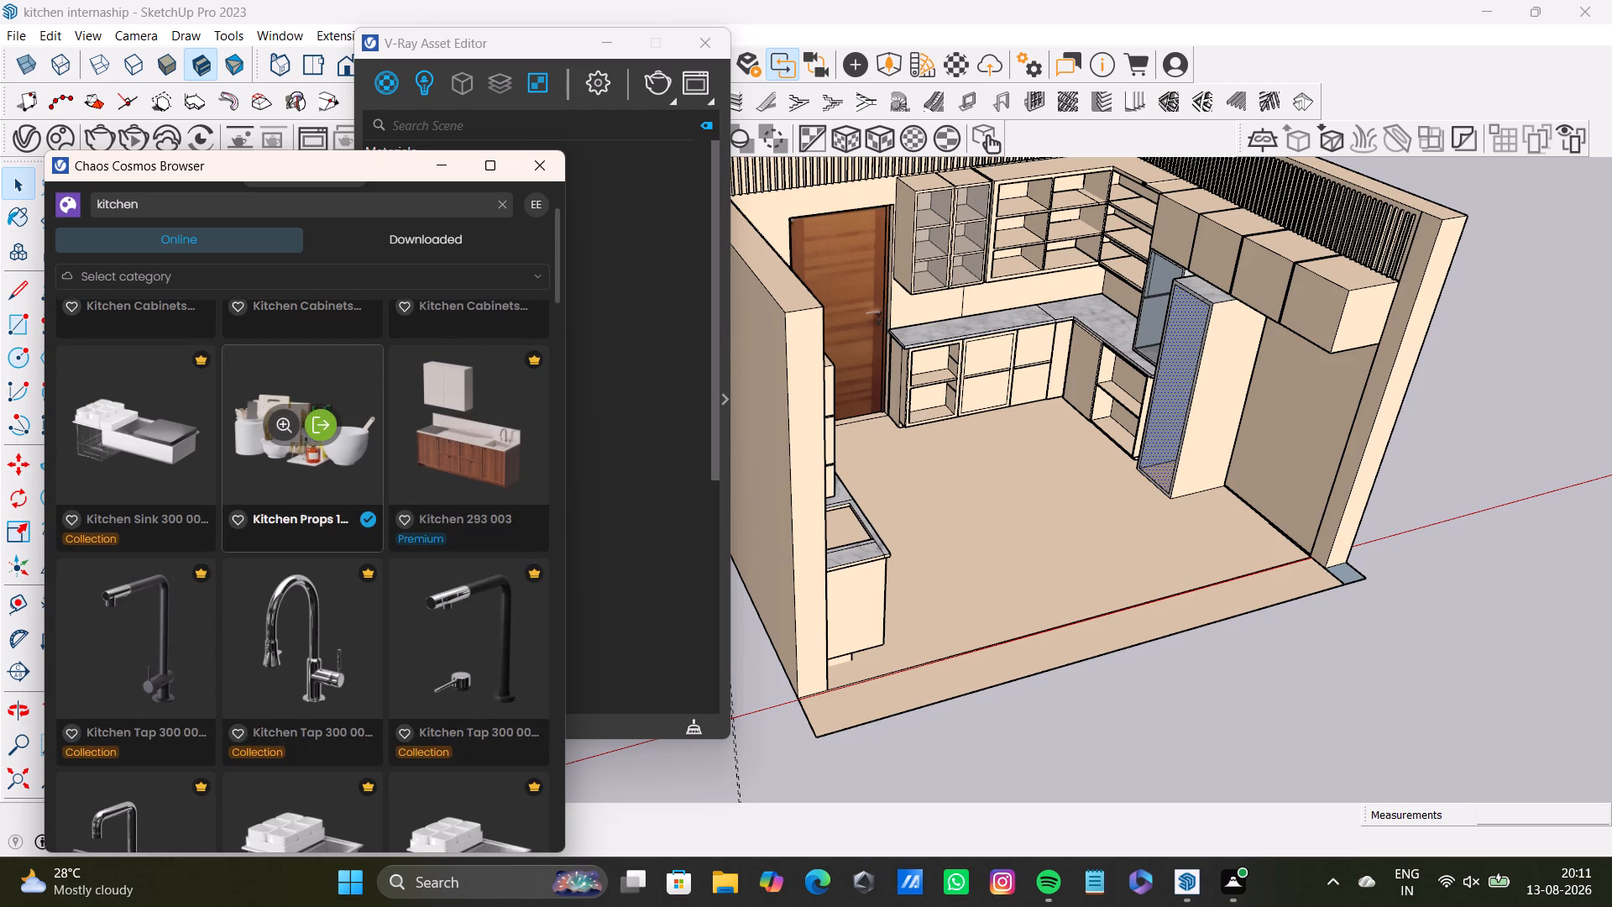
pyautogui.scroll(-5, 323, 452)
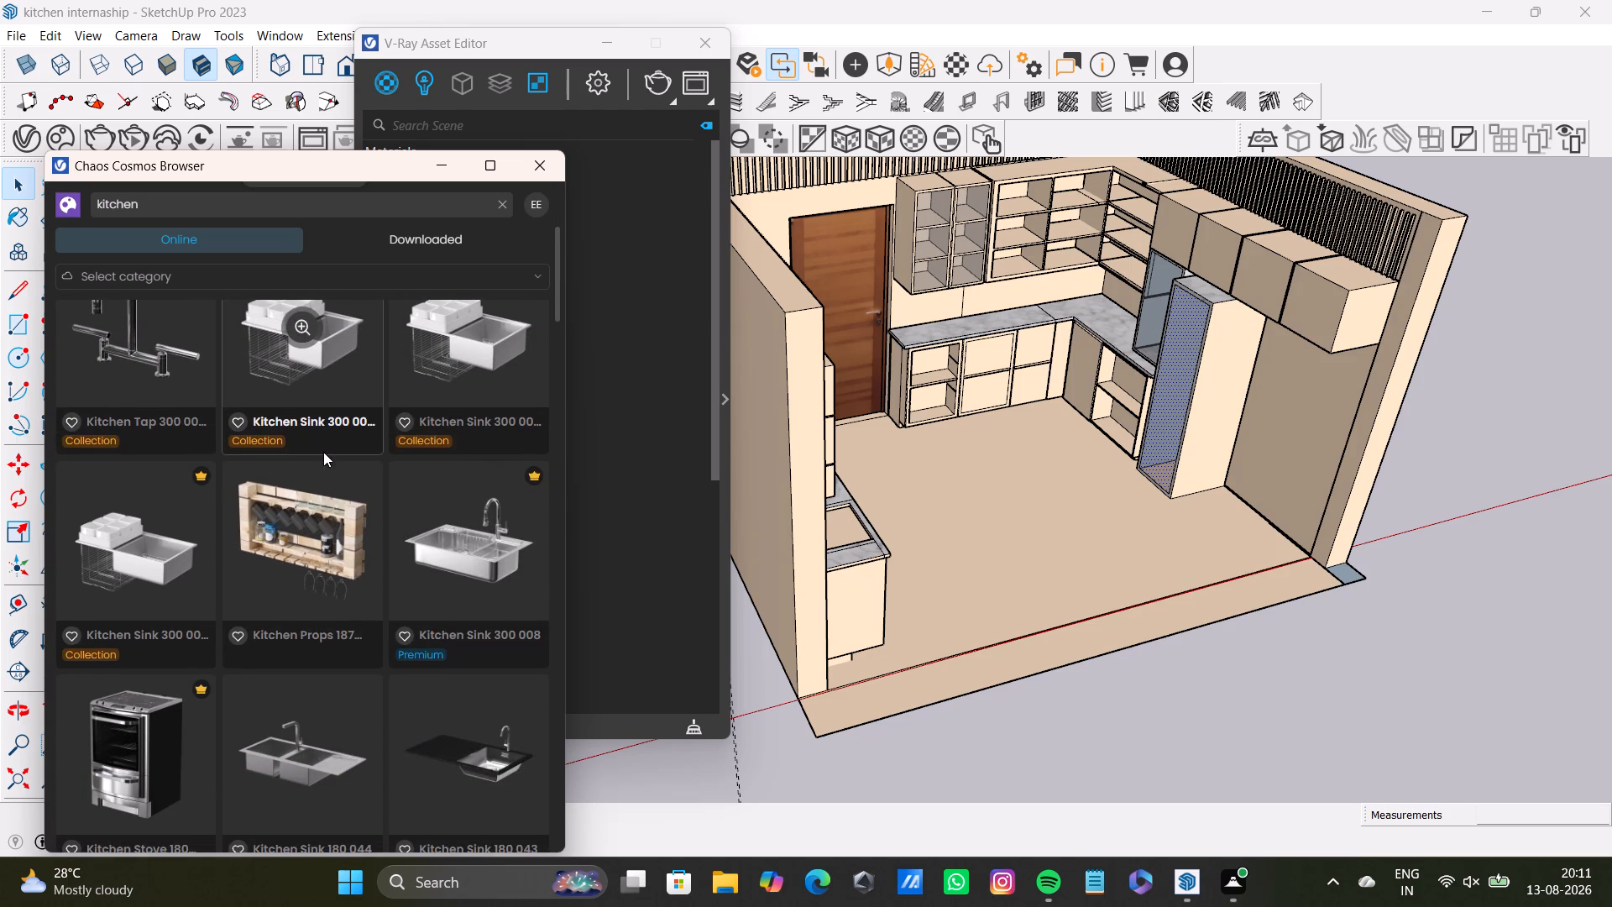
pyautogui.scroll(-4, 323, 452)
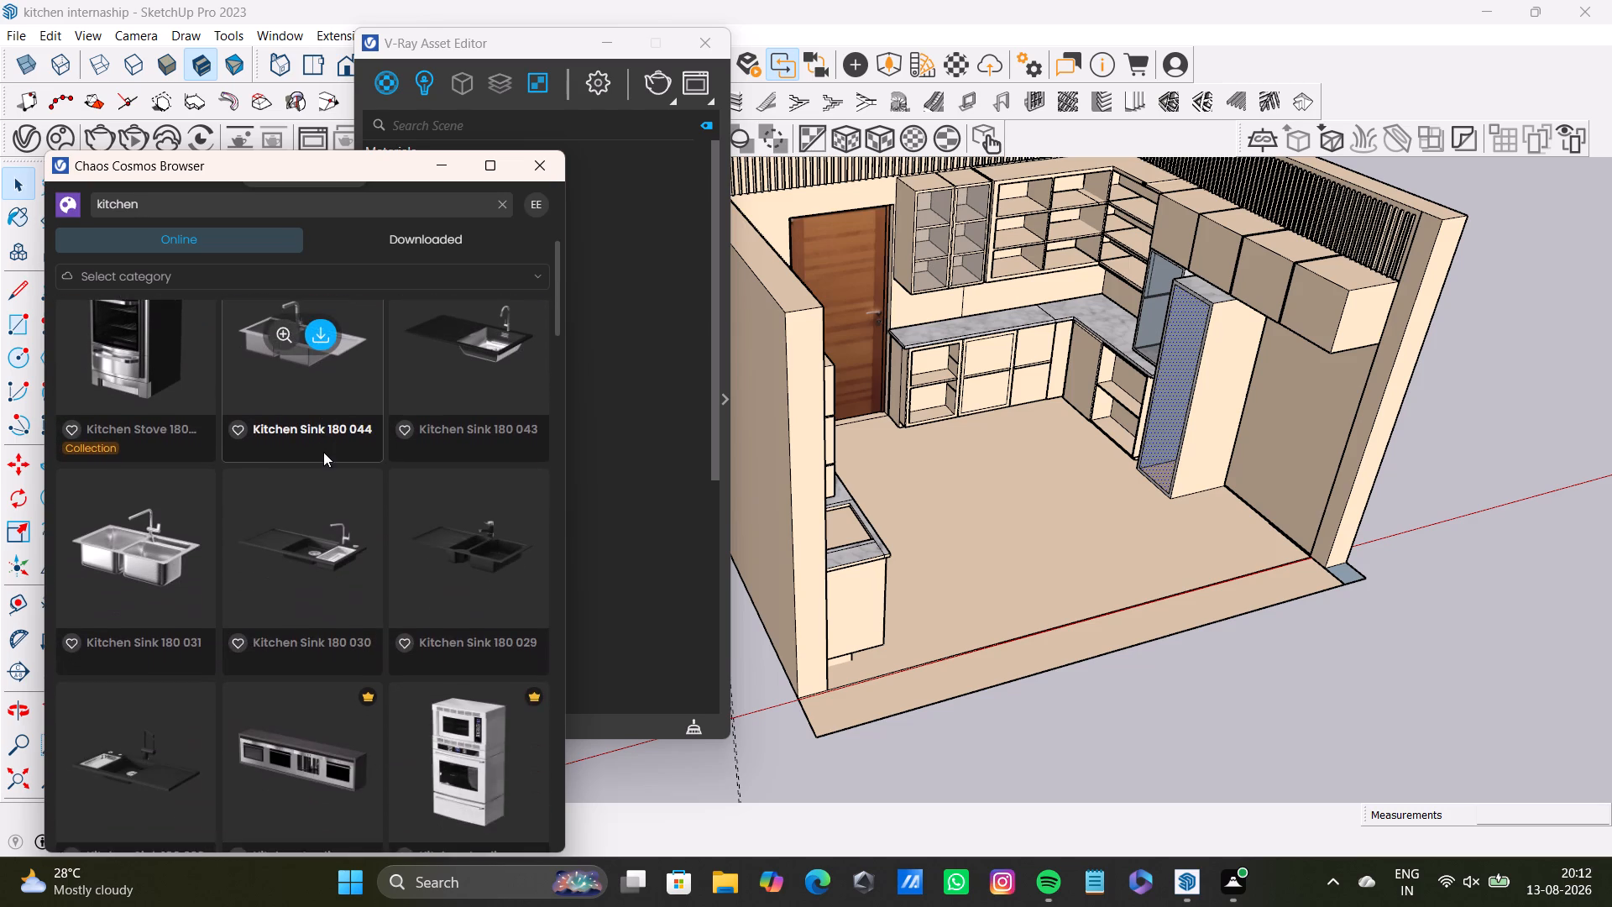
pyautogui.scroll(-8, 323, 452)
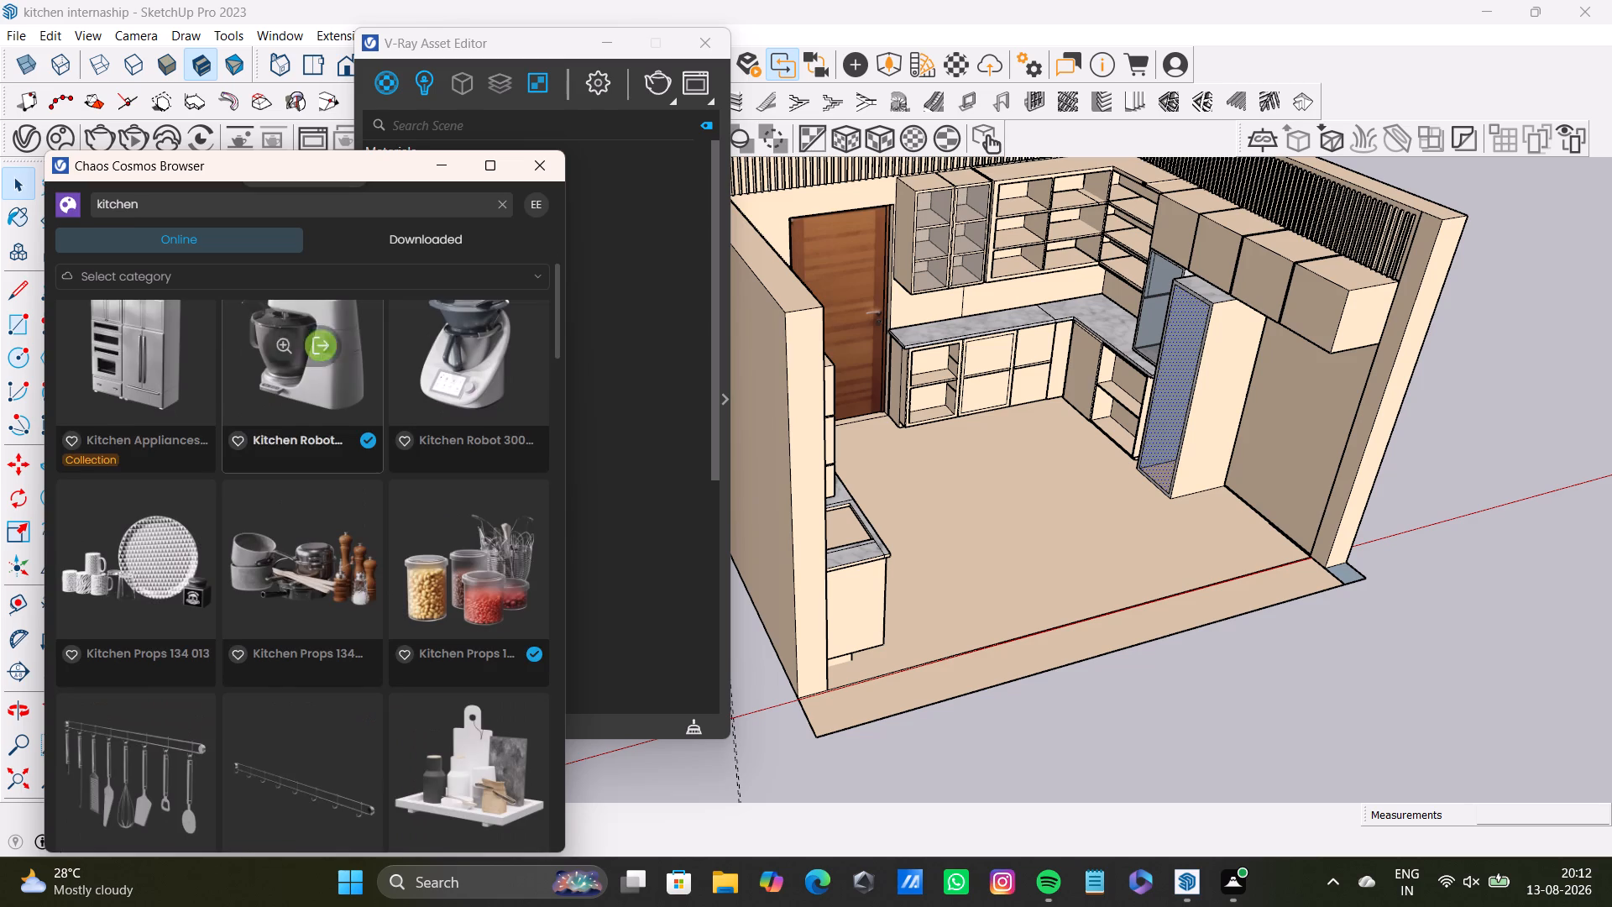
pyautogui.scroll(-6, 323, 452)
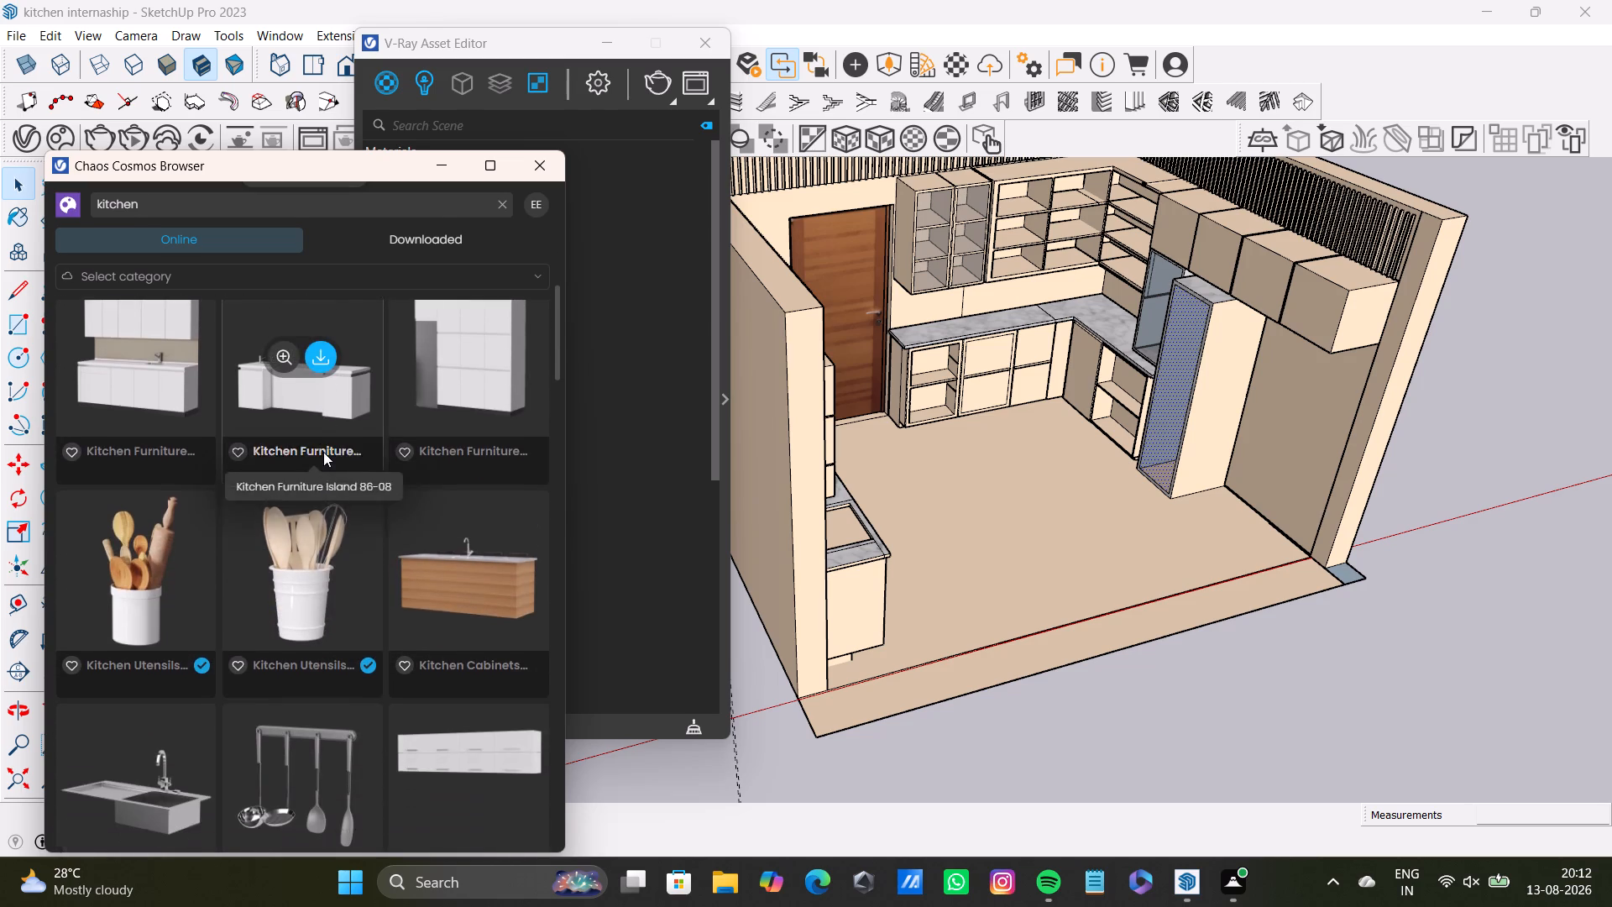
pyautogui.scroll(-7, 323, 452)
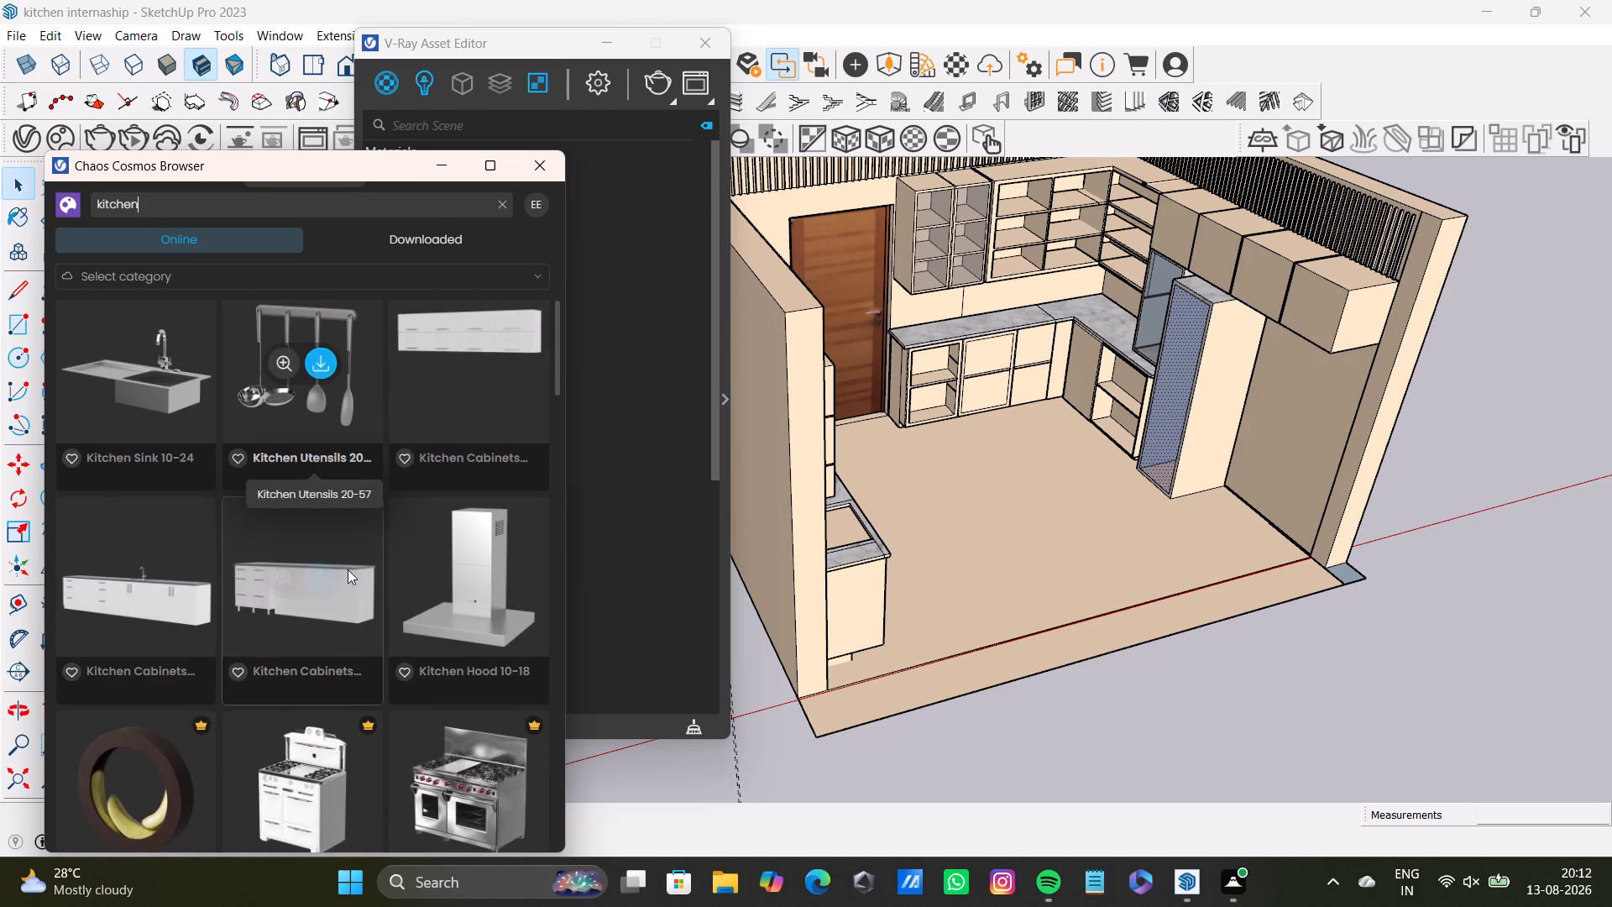
pyautogui.scroll(-10, 368, 670)
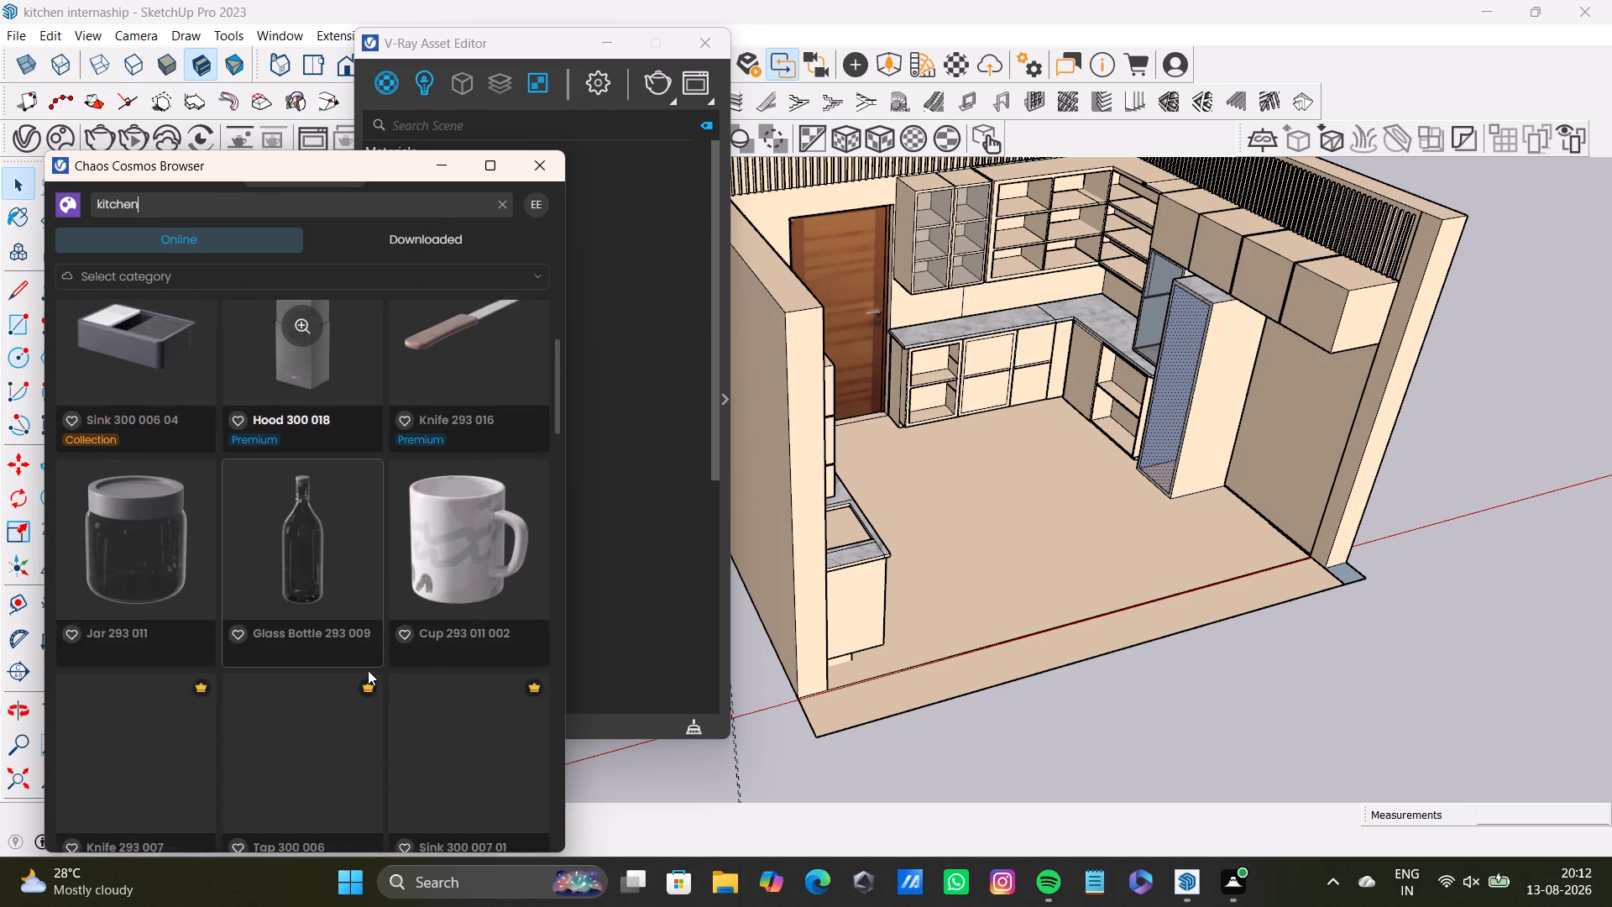
pyautogui.scroll(-4, 368, 670)
pyautogui.scroll(2, 369, 671)
pyautogui.scroll(-4, 369, 671)
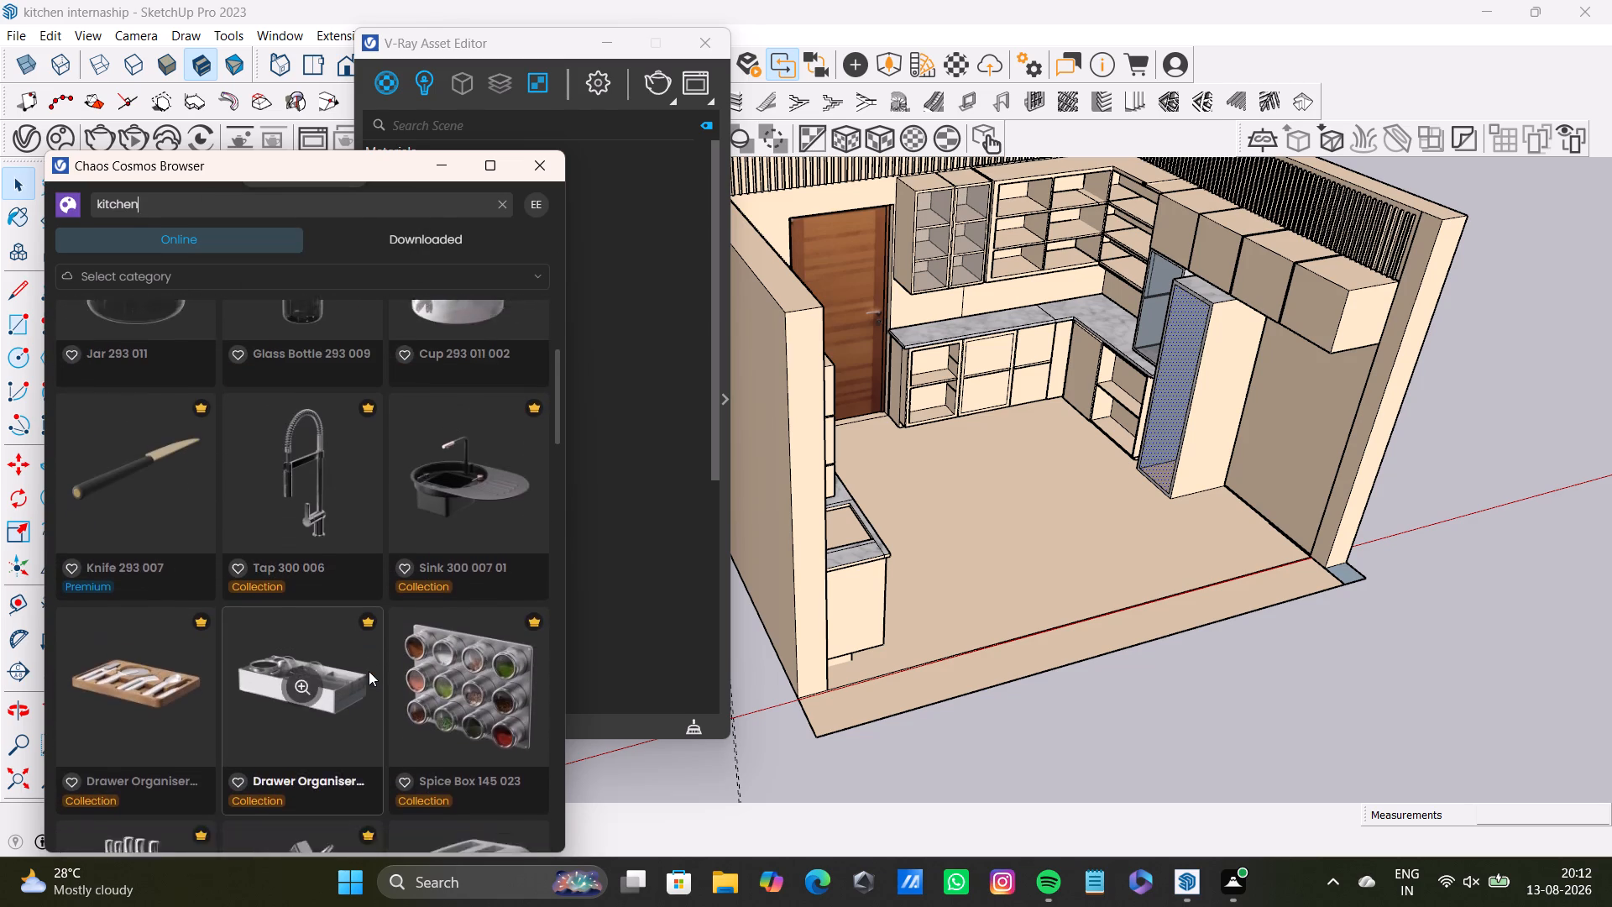
pyautogui.scroll(-11, 369, 669)
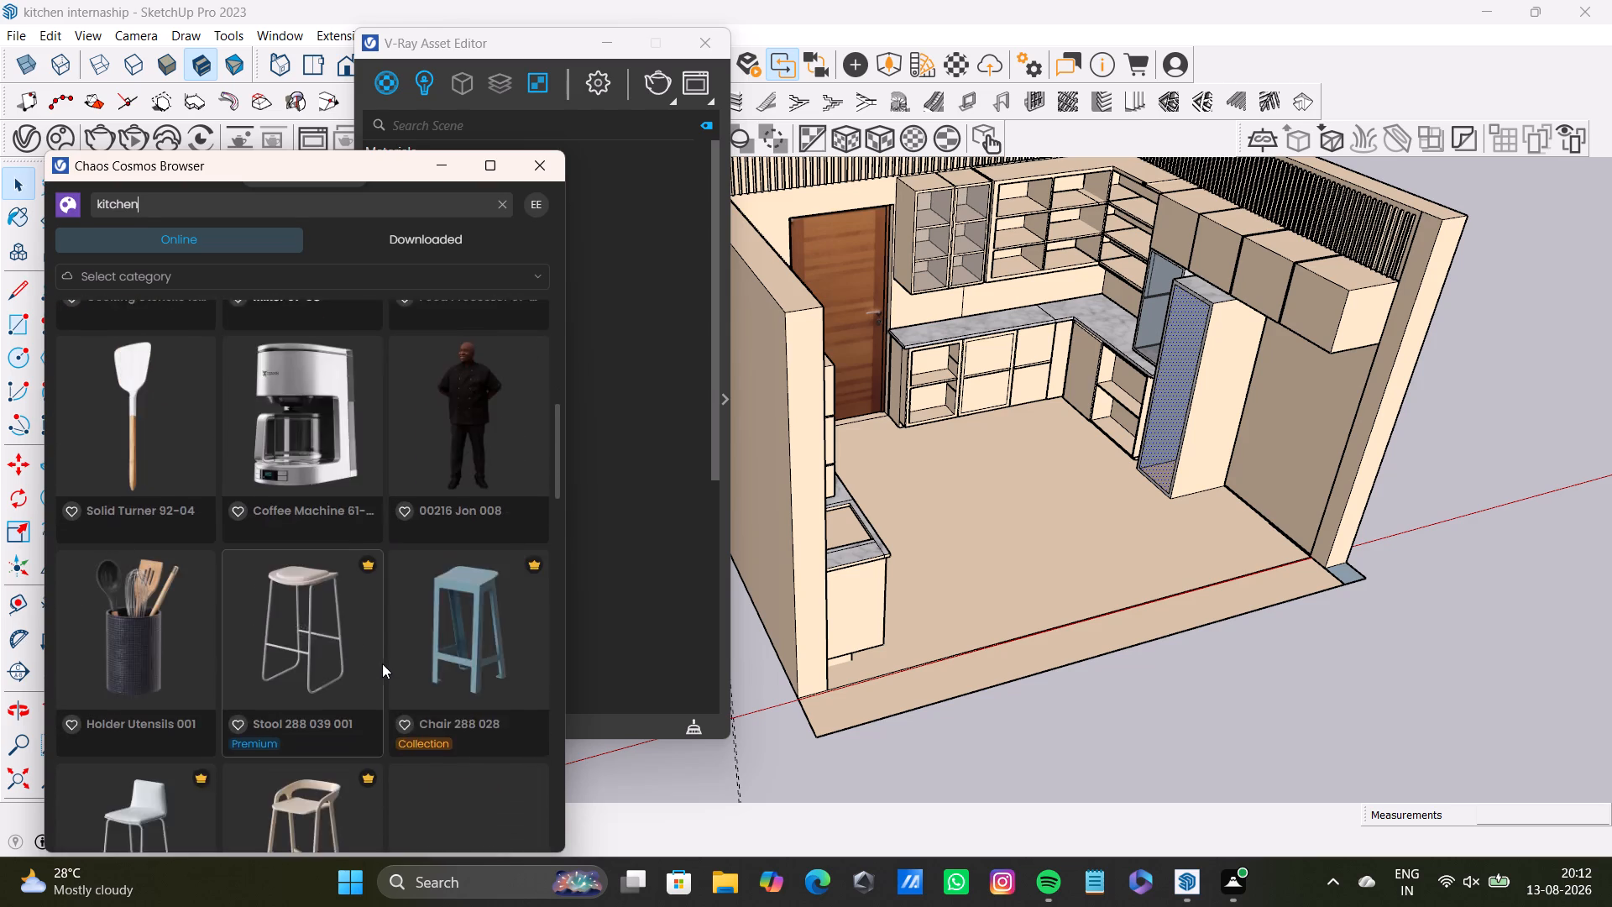
pyautogui.scroll(-16, 382, 663)
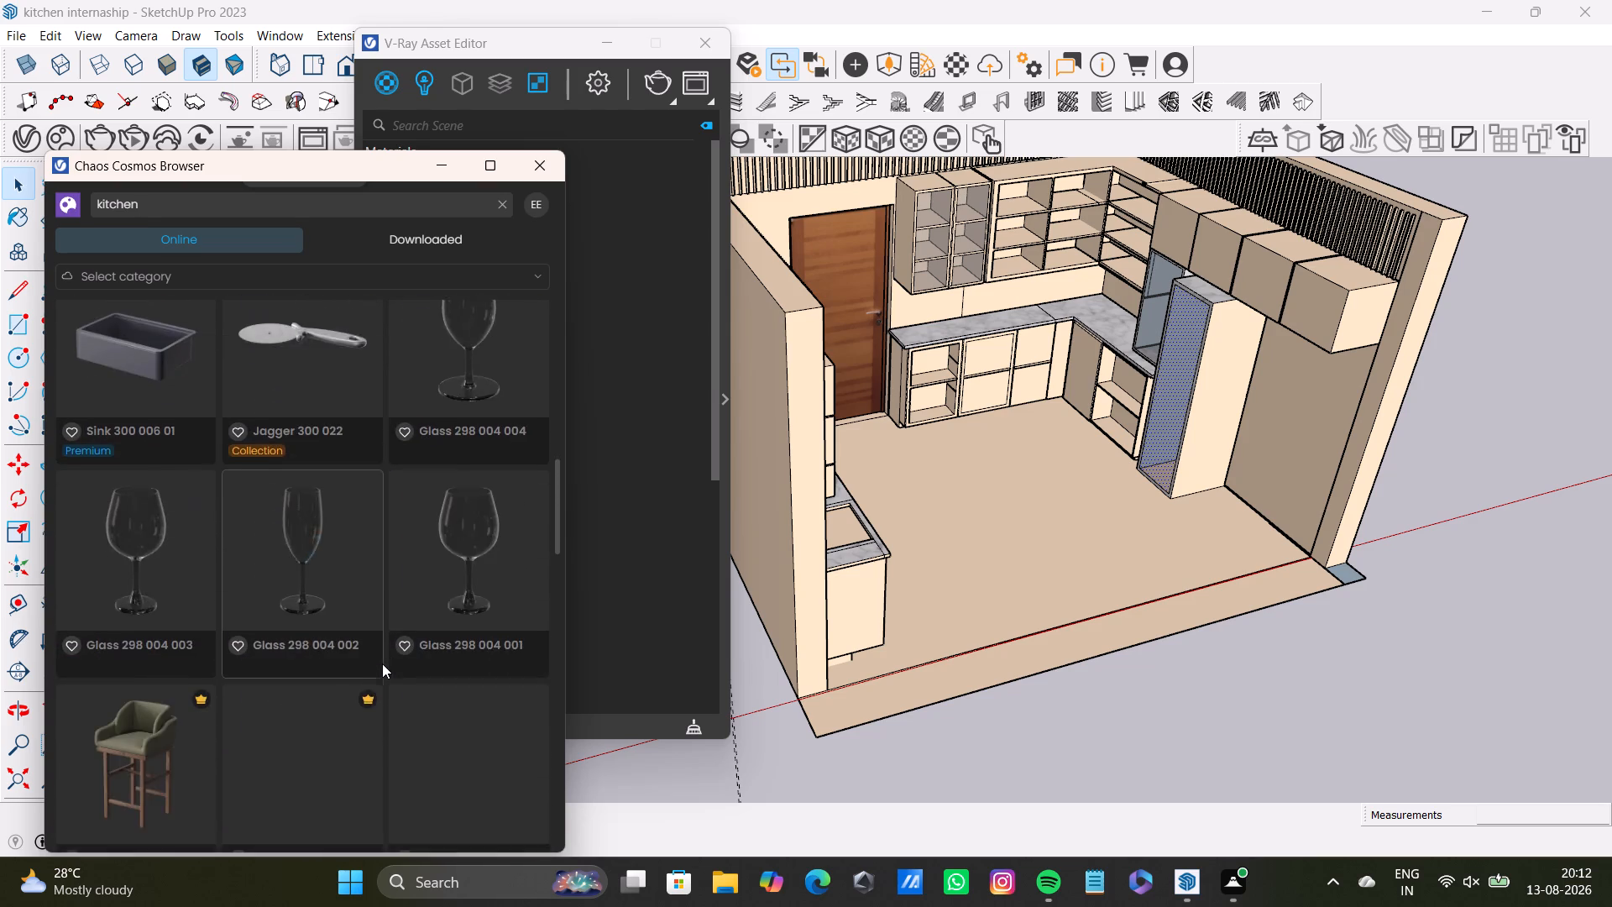
pyautogui.scroll(-14, 382, 663)
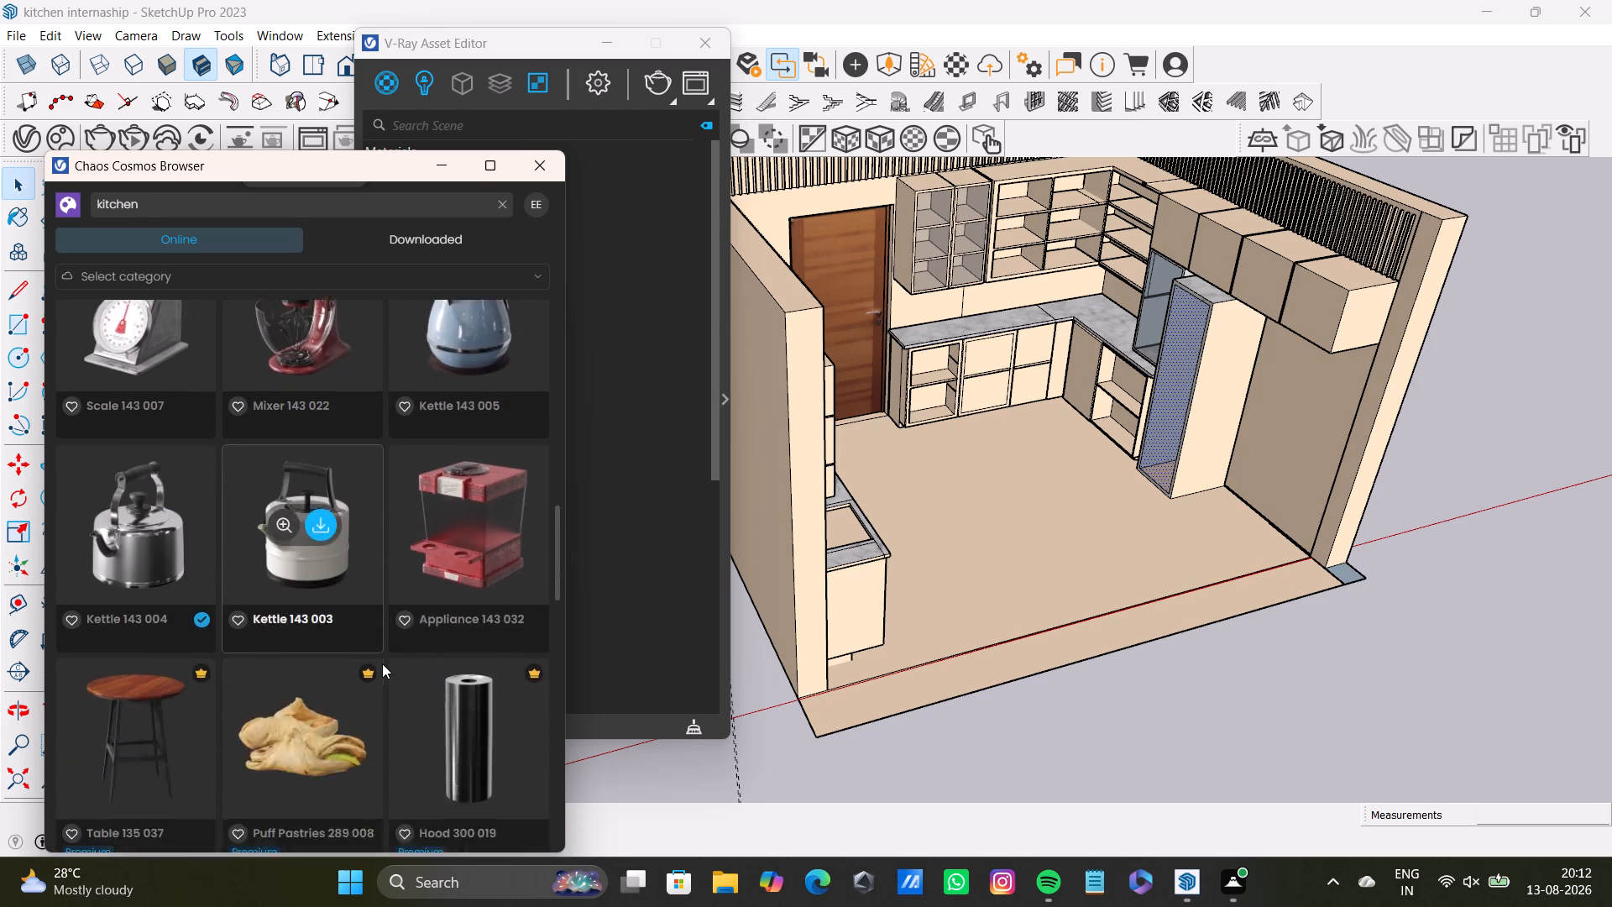
pyautogui.scroll(-7, 382, 663)
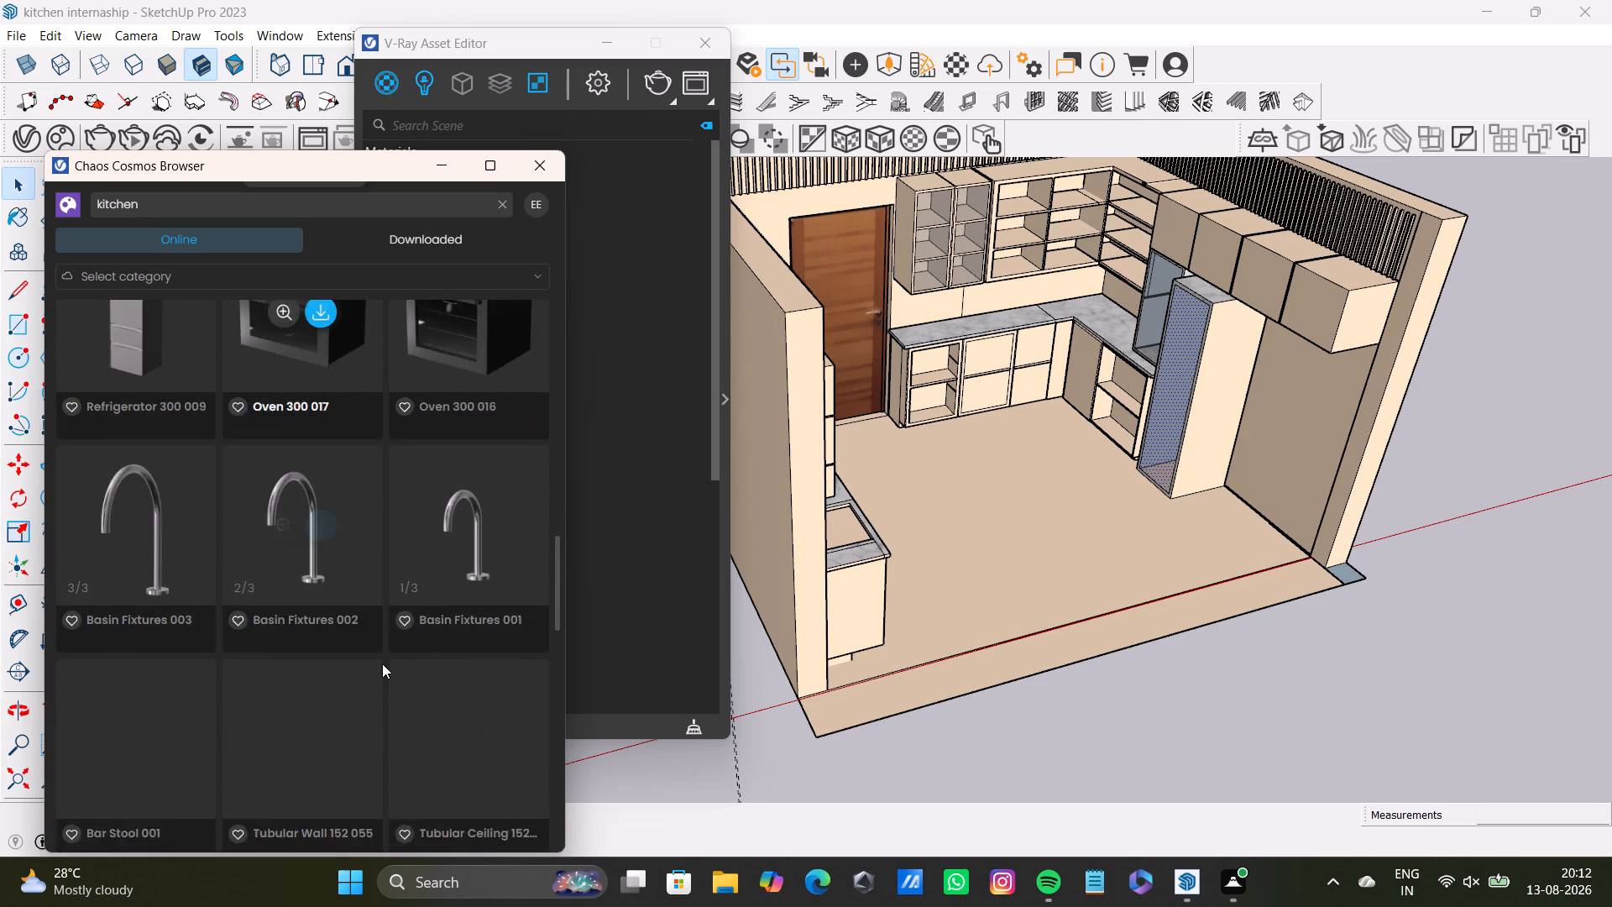
pyautogui.scroll(-15, 389, 660)
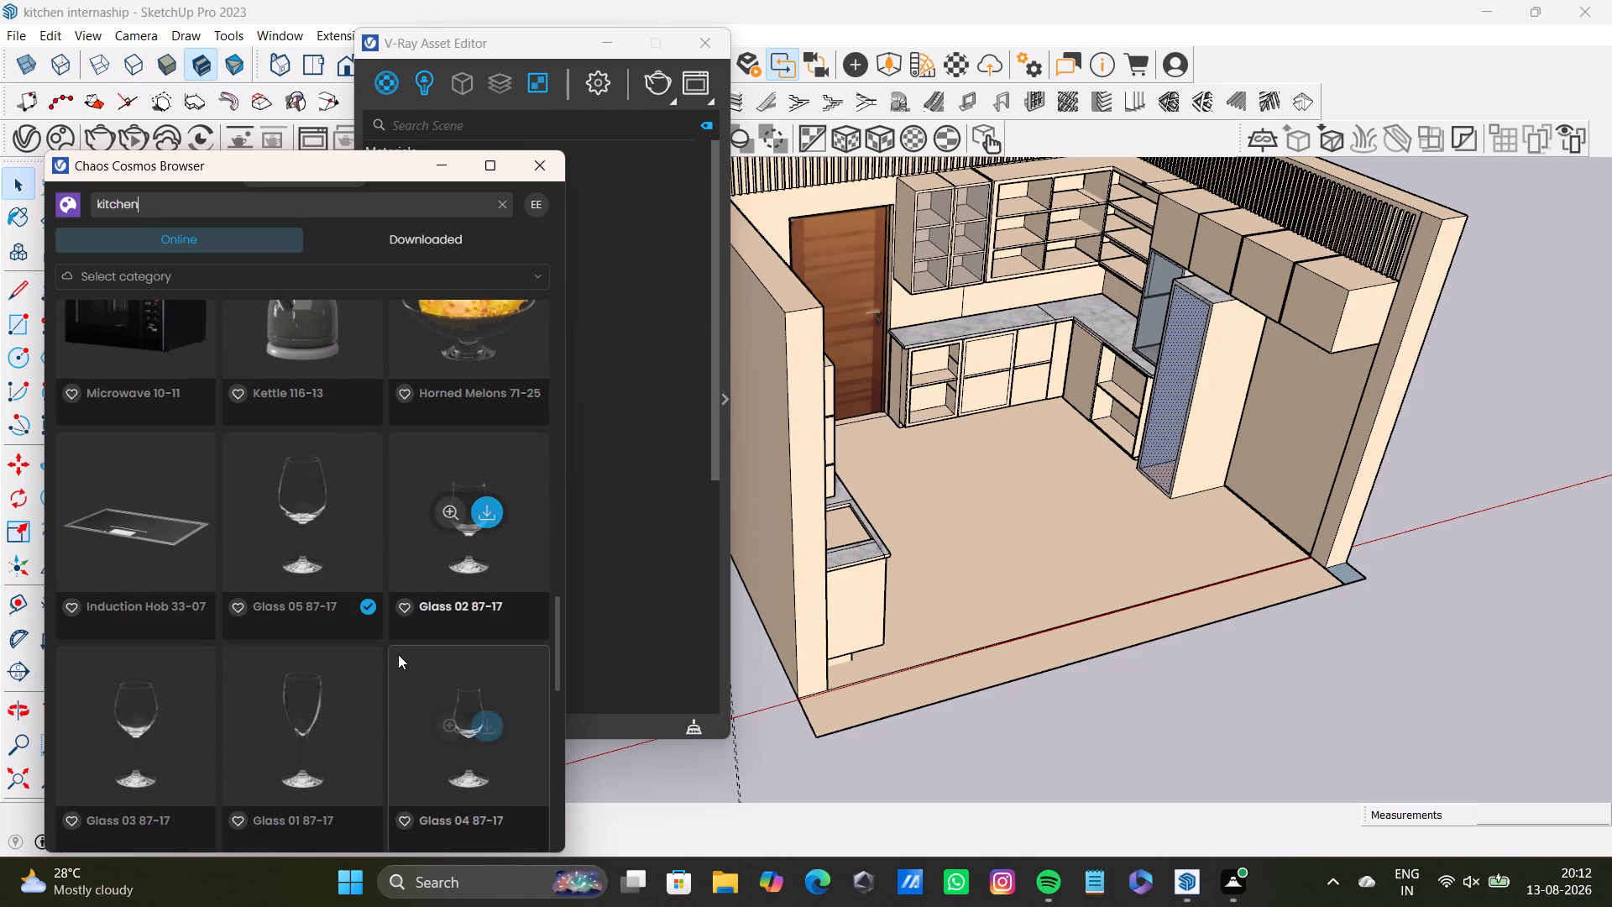
pyautogui.scroll(-9, 398, 654)
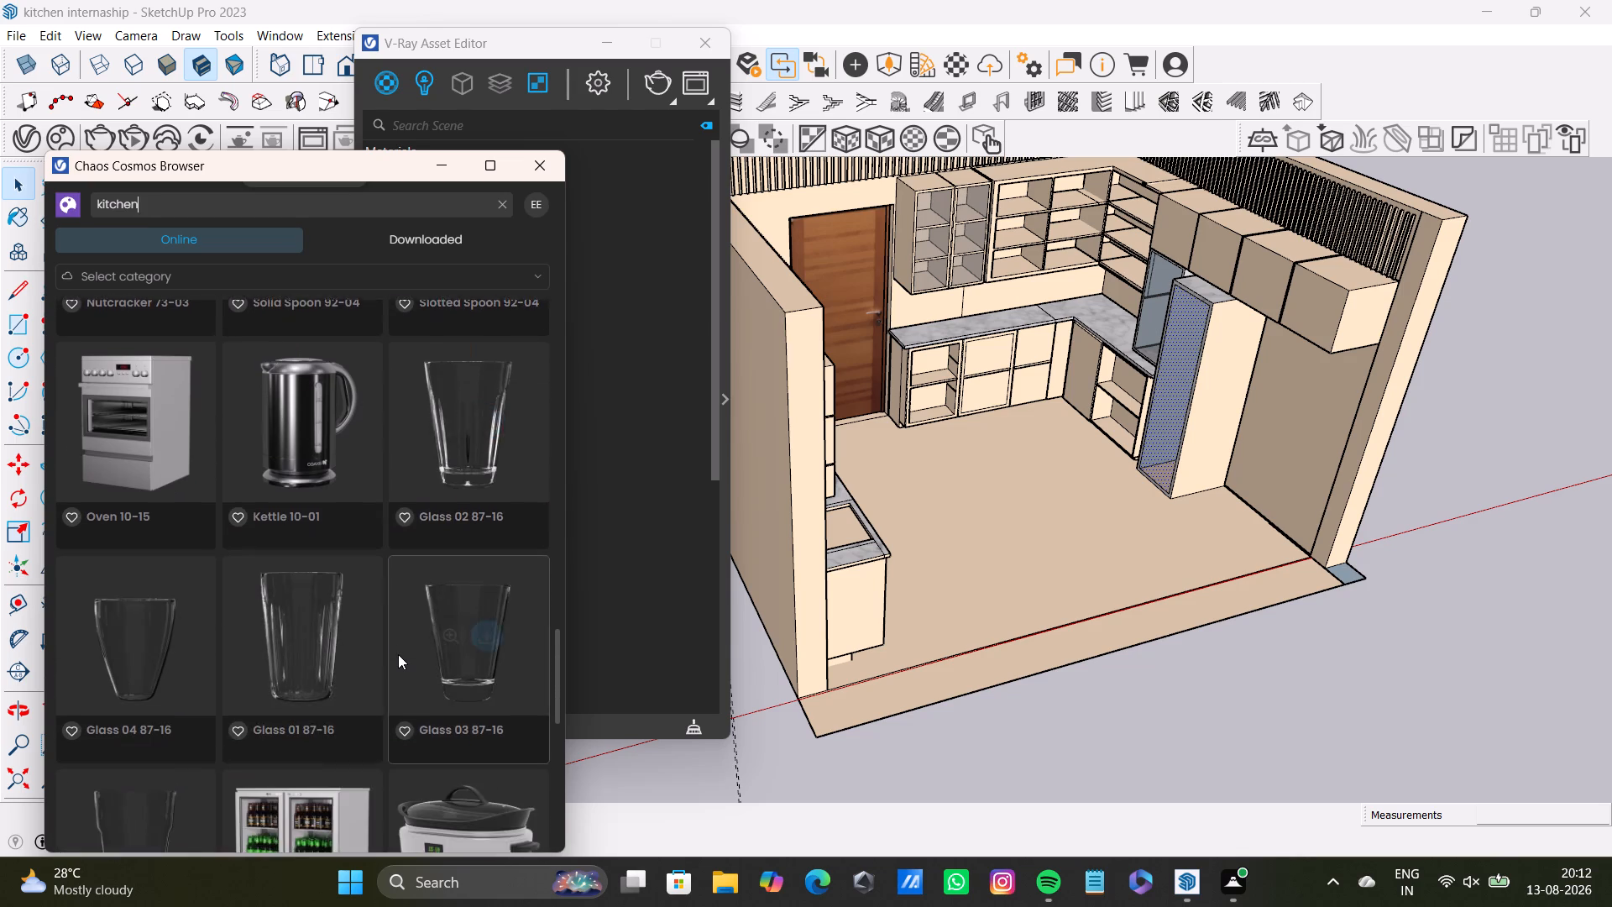
pyautogui.scroll(-9, 398, 654)
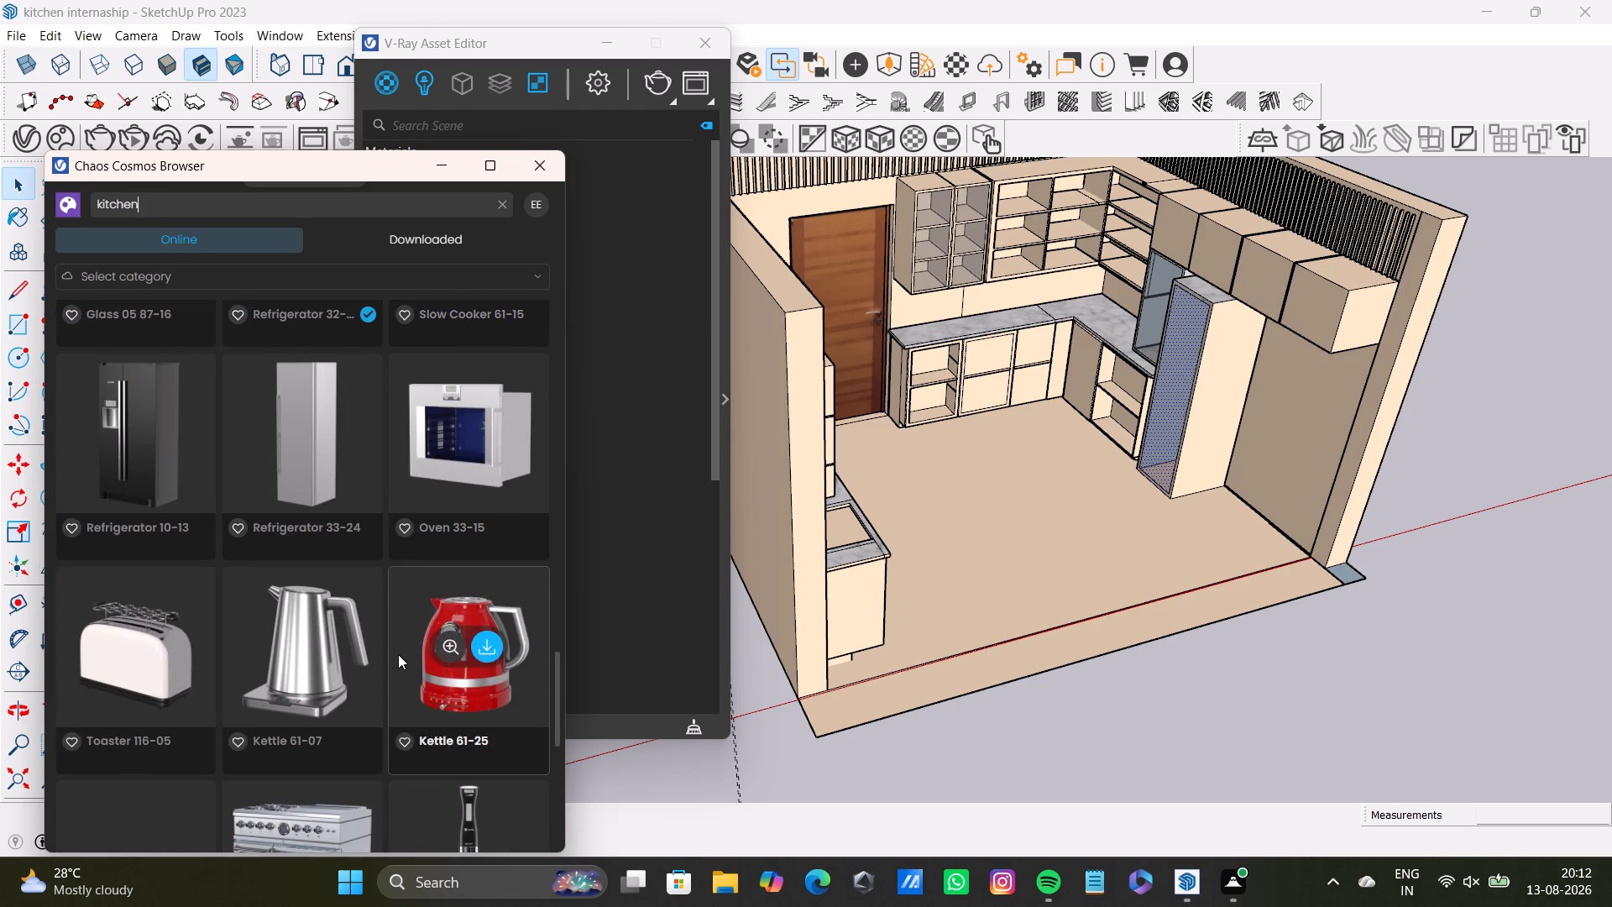
pyautogui.scroll(-9, 398, 654)
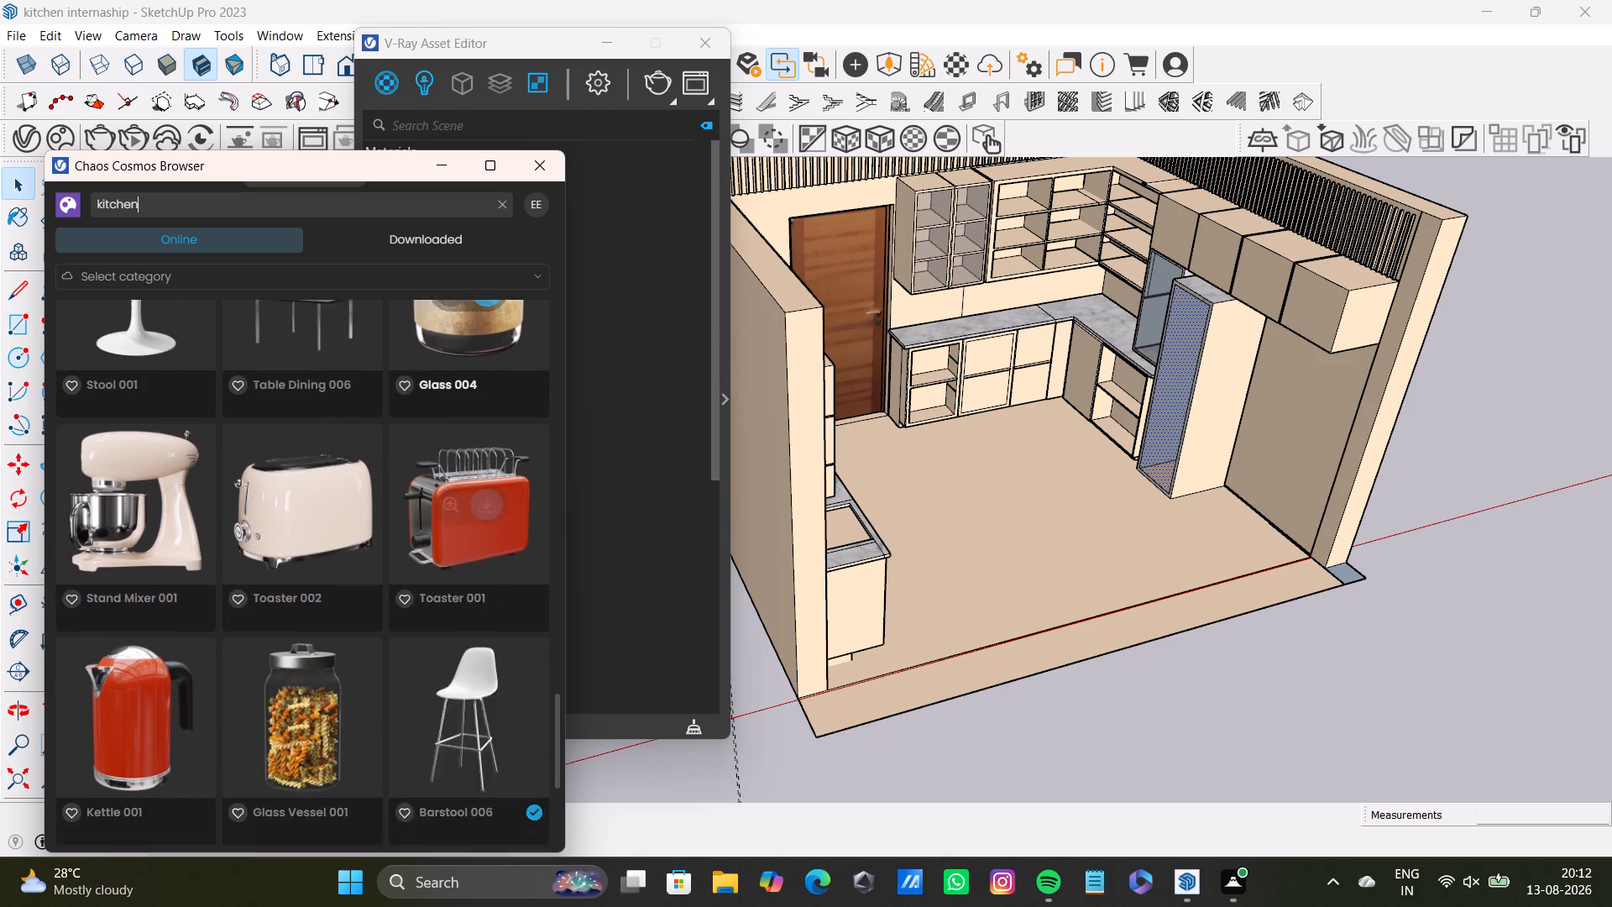
pyautogui.scroll(-6, 398, 654)
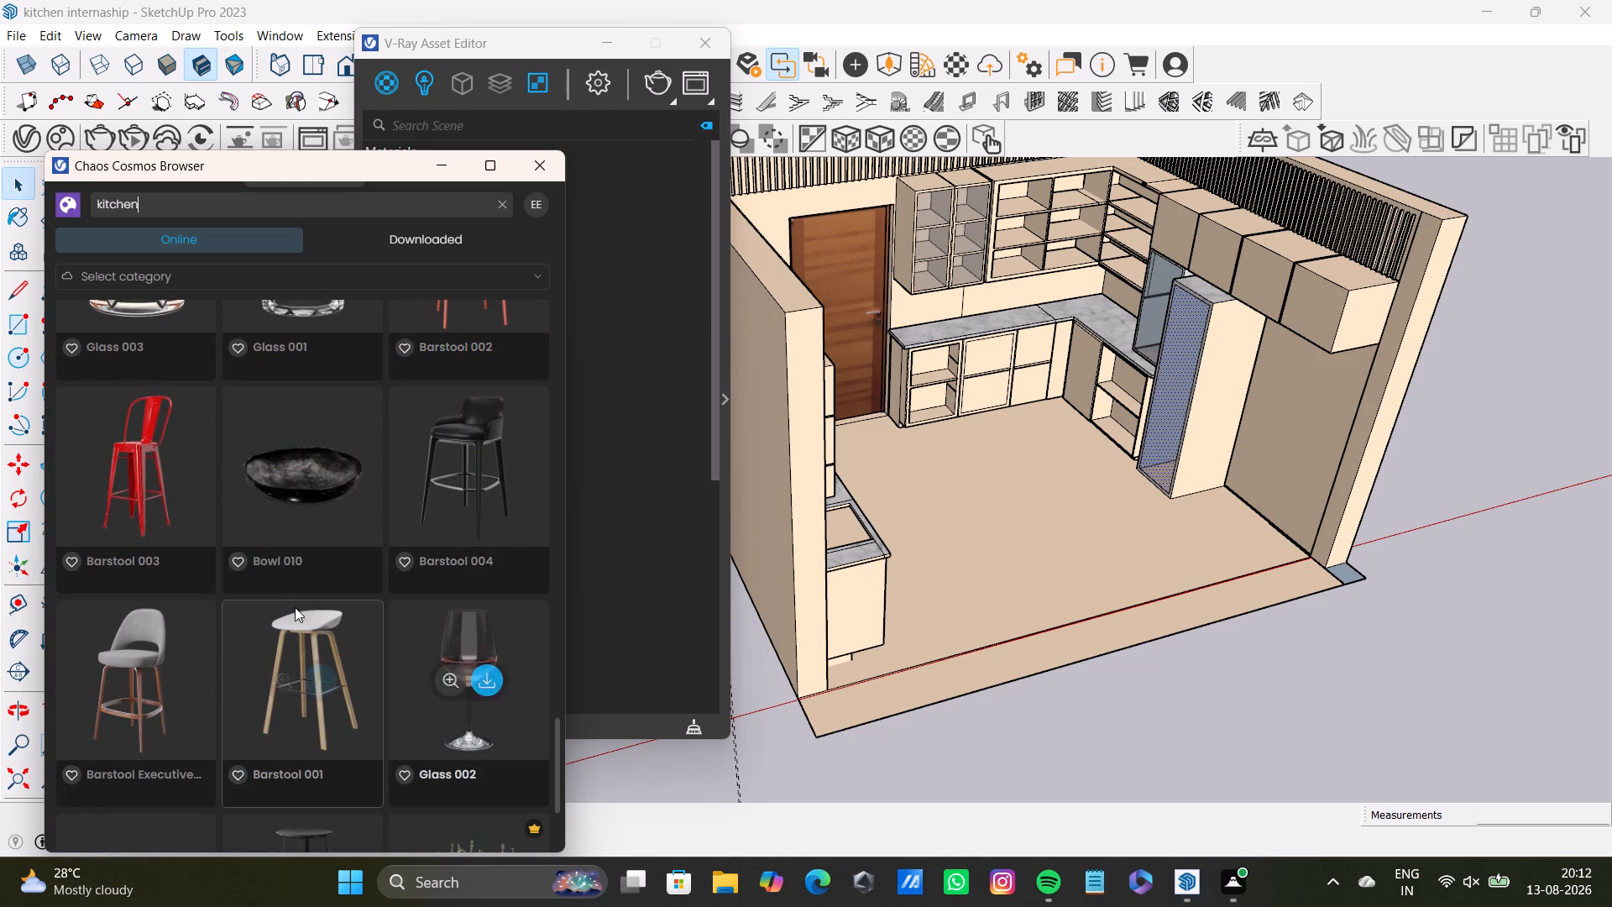
pyautogui.scroll(-11, 311, 657)
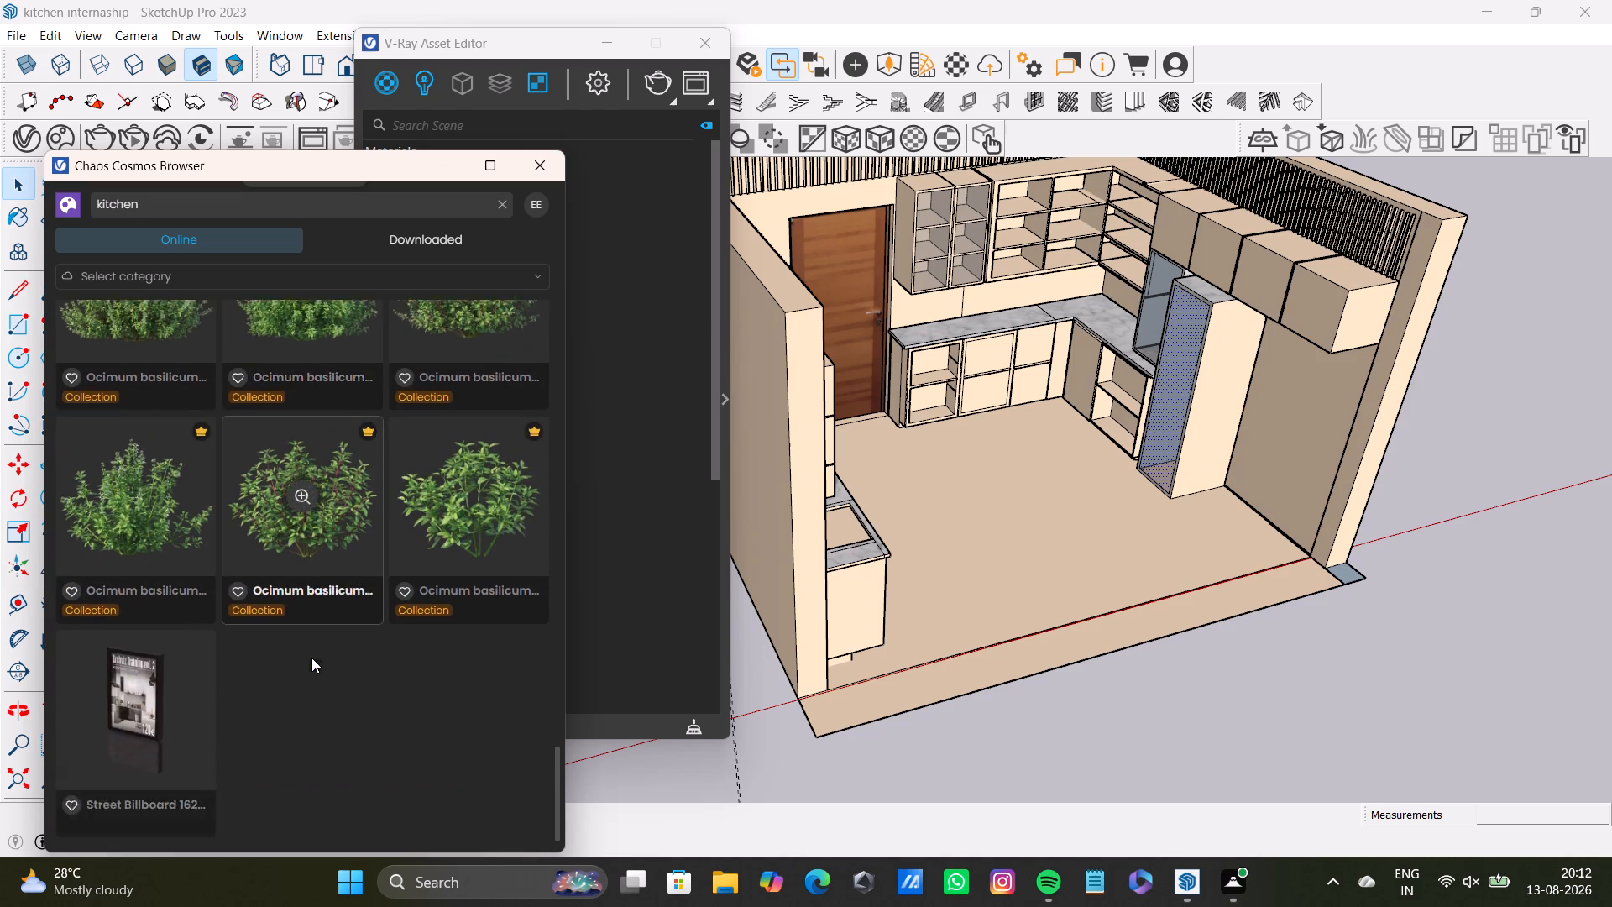
# Download the Kitchen Utensils Packet 92-07 asset from the first row of kitchen results and try to import it into the model.
pyautogui.scroll(17, 165, 617)
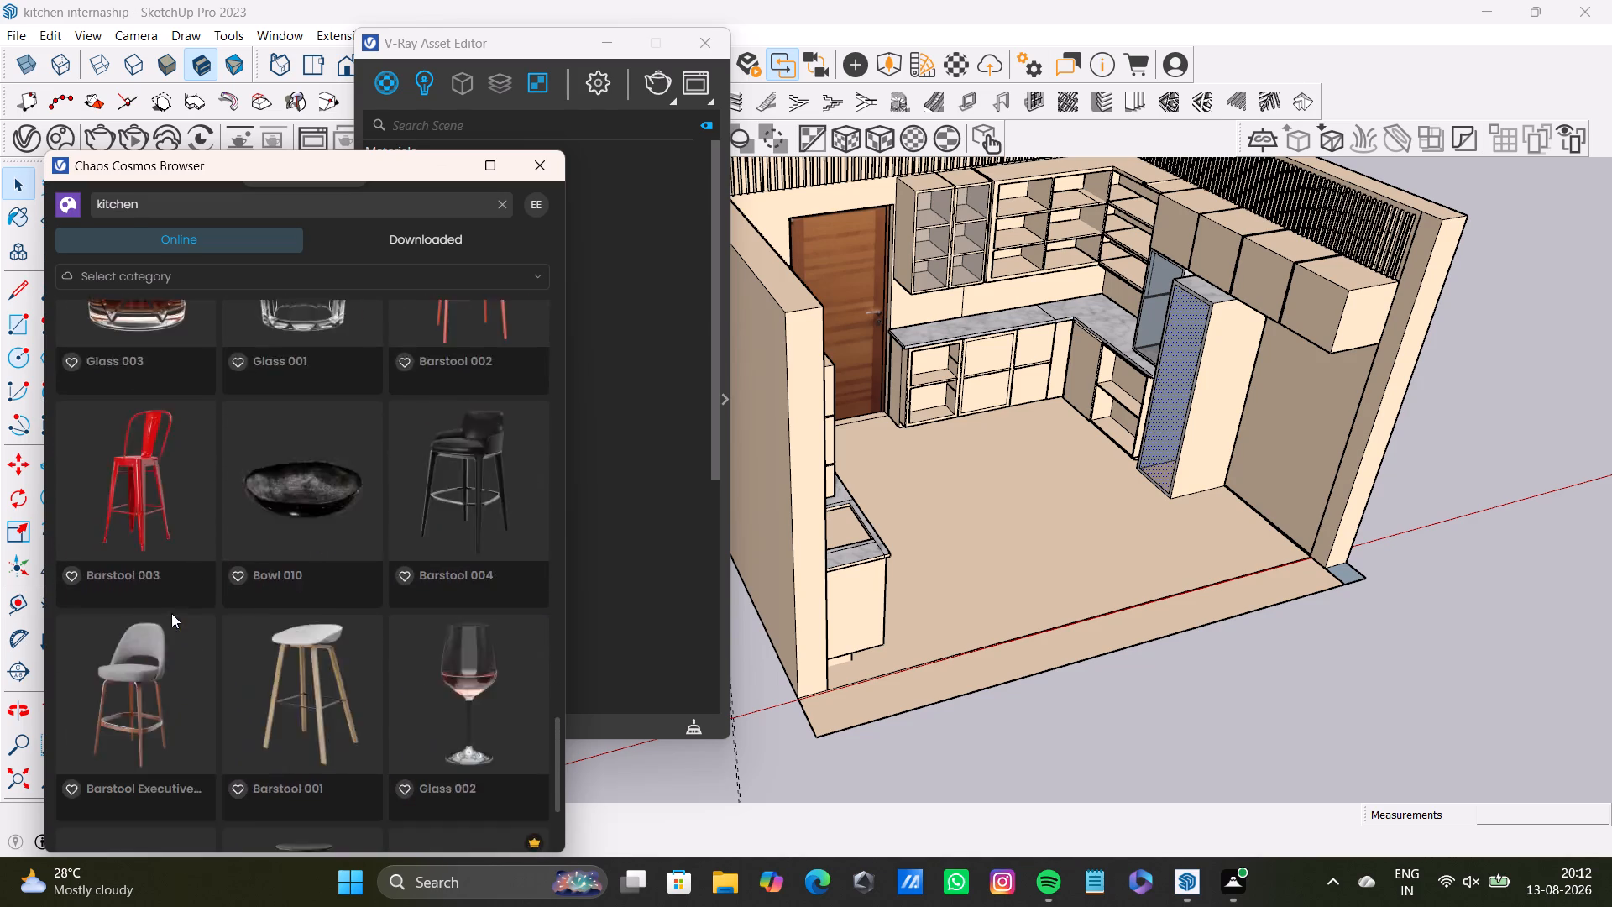
pyautogui.scroll(20, 171, 613)
pyautogui.scroll(9, 171, 613)
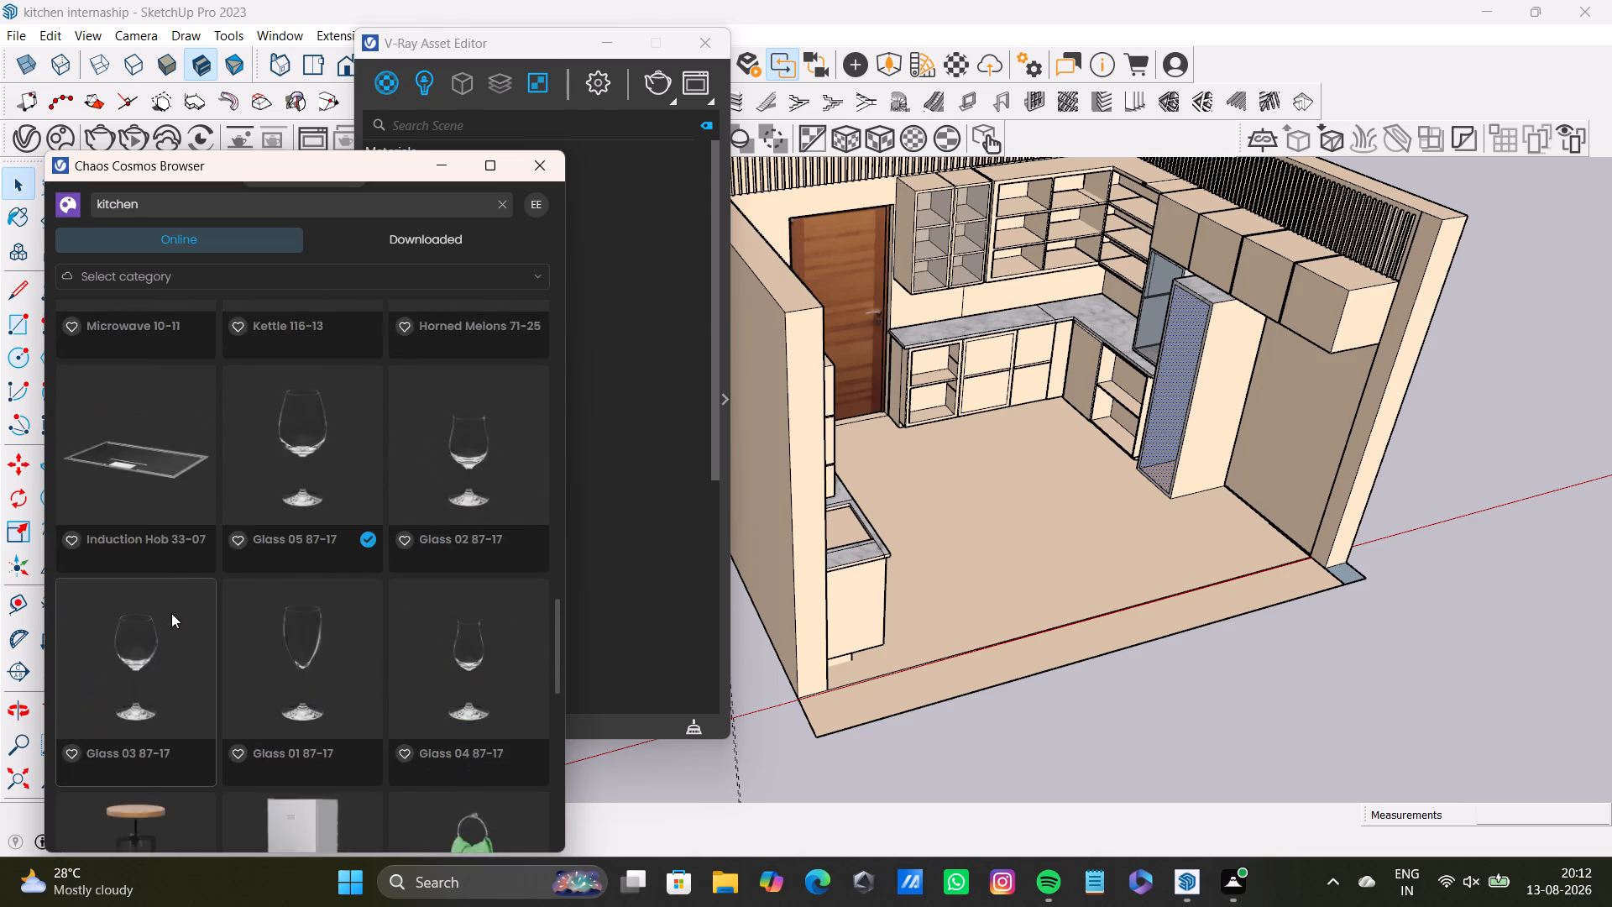
pyautogui.scroll(20, 171, 613)
pyautogui.scroll(9, 171, 613)
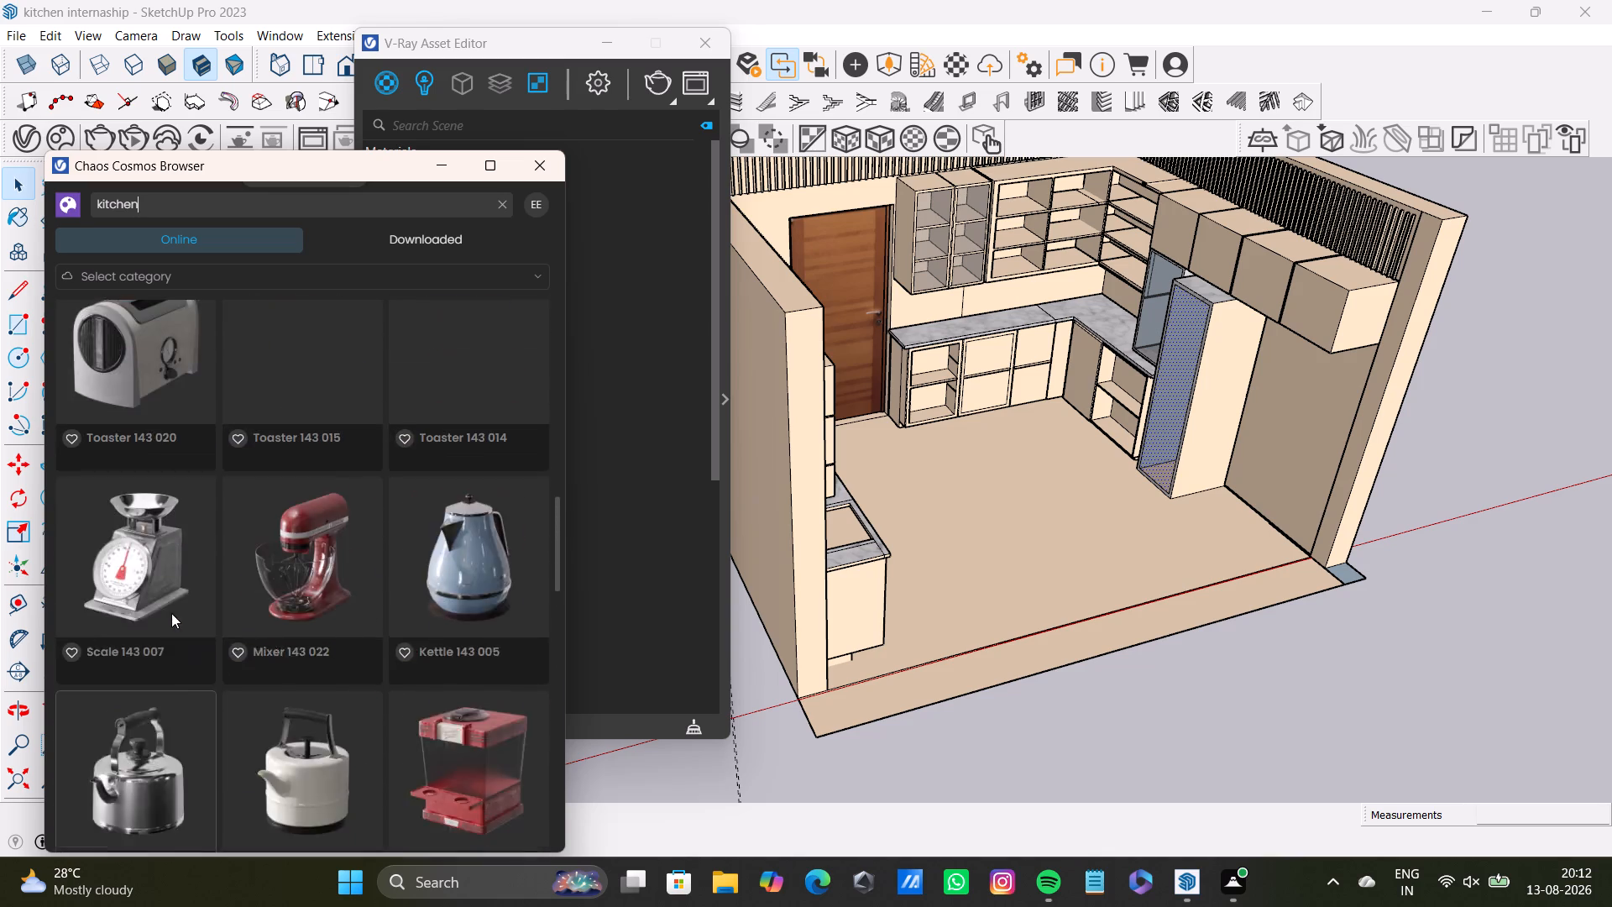
pyautogui.scroll(20, 171, 613)
pyautogui.scroll(9, 171, 613)
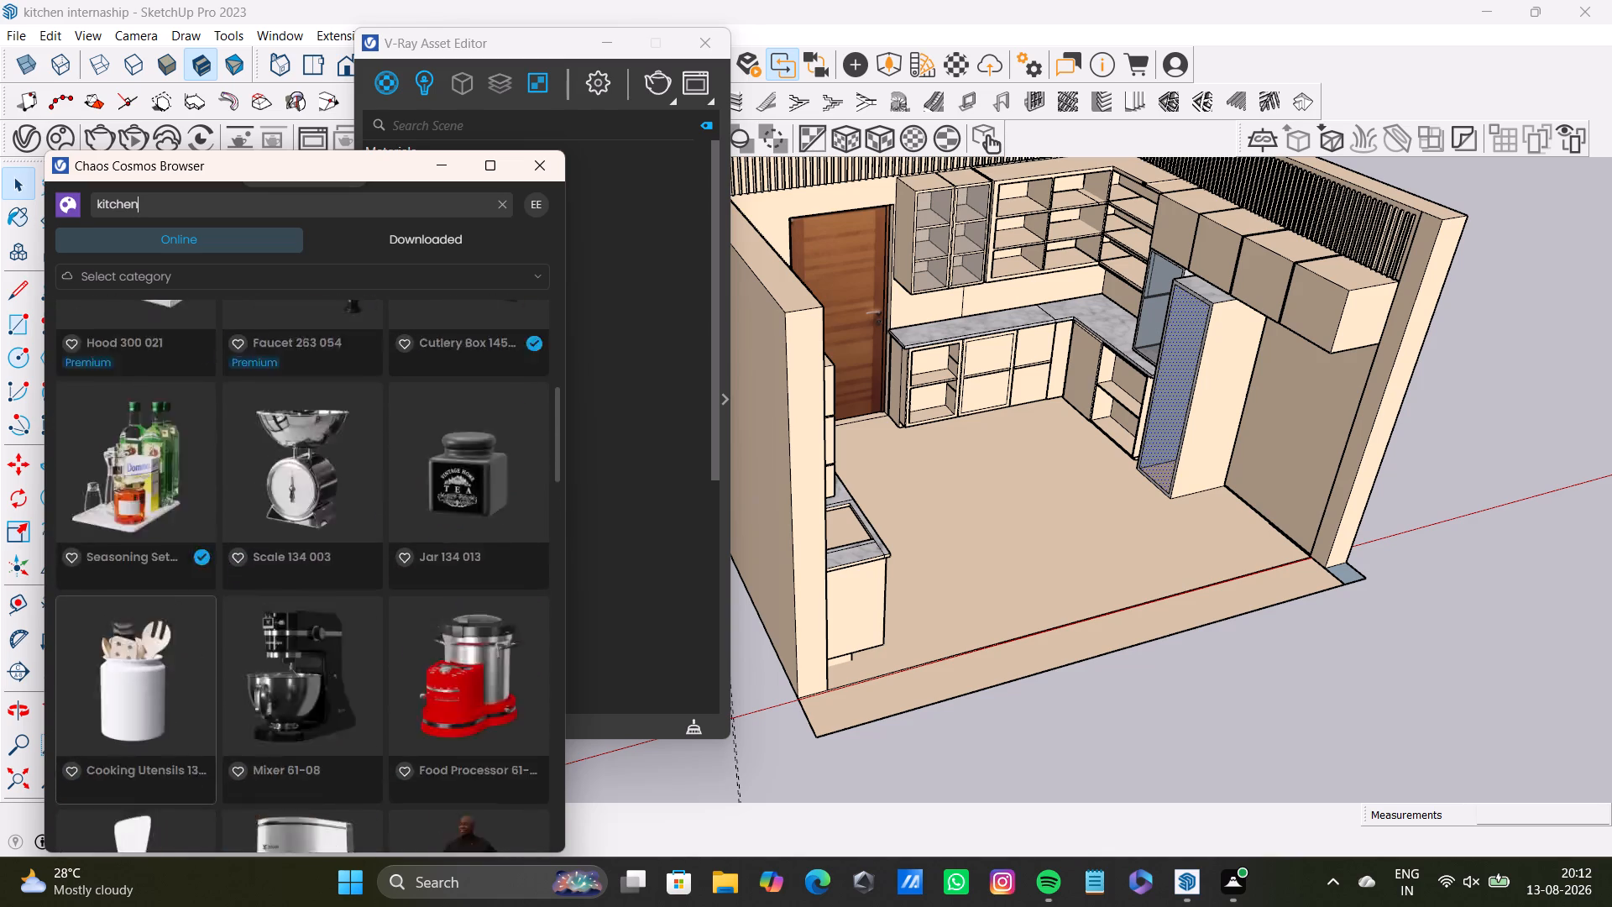
pyautogui.scroll(20, 171, 613)
pyautogui.scroll(9, 171, 613)
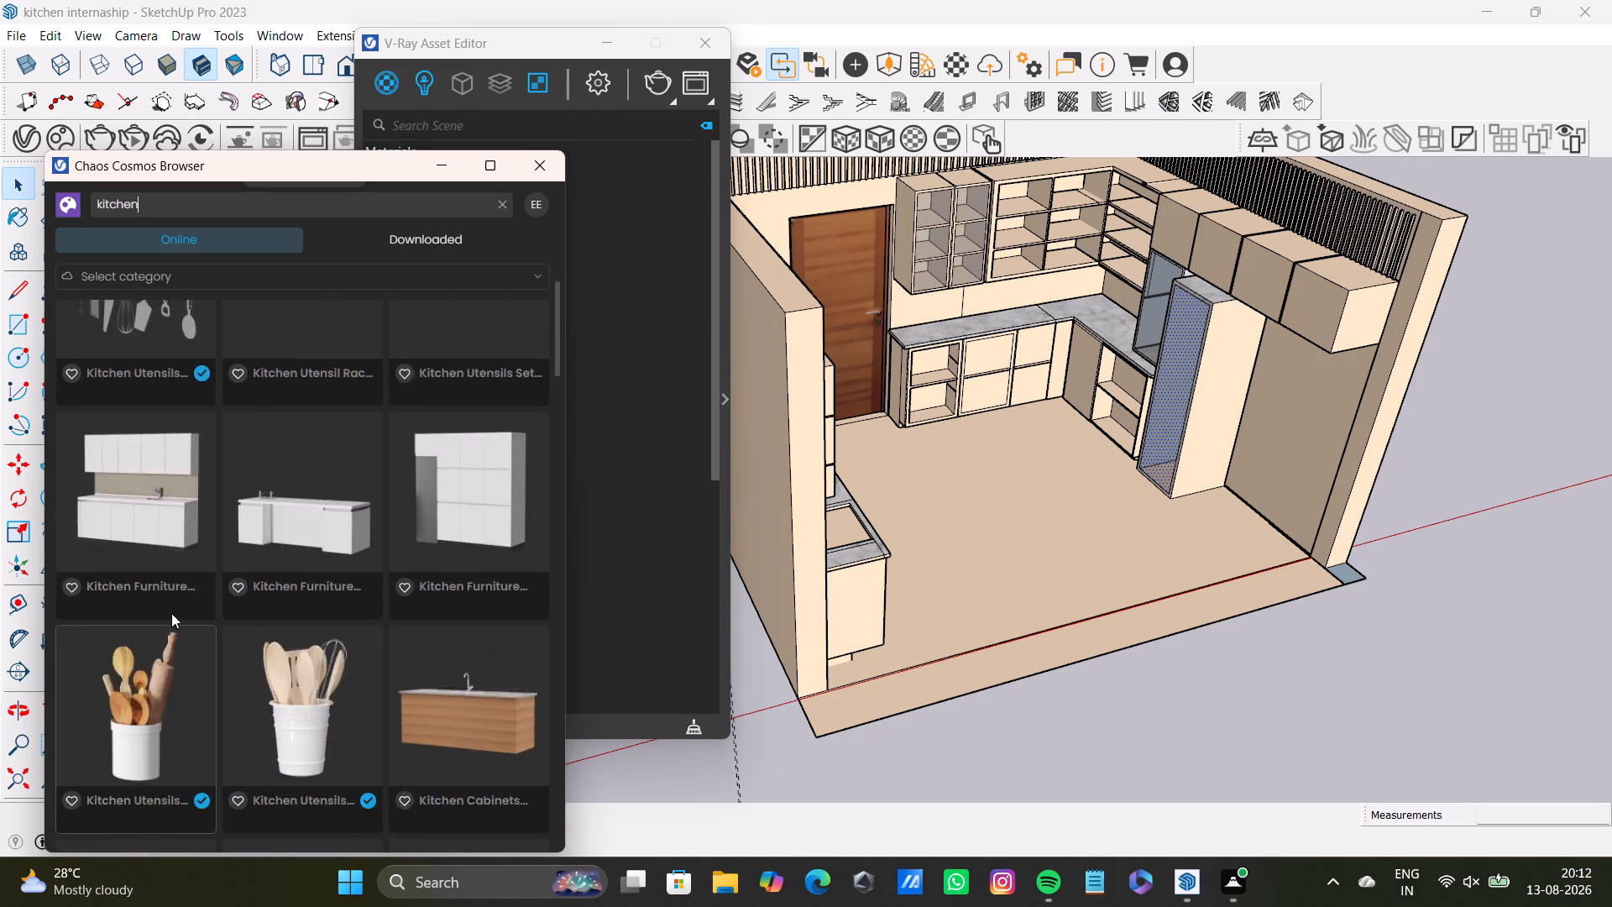
pyautogui.scroll(20, 171, 613)
pyautogui.scroll(9, 171, 613)
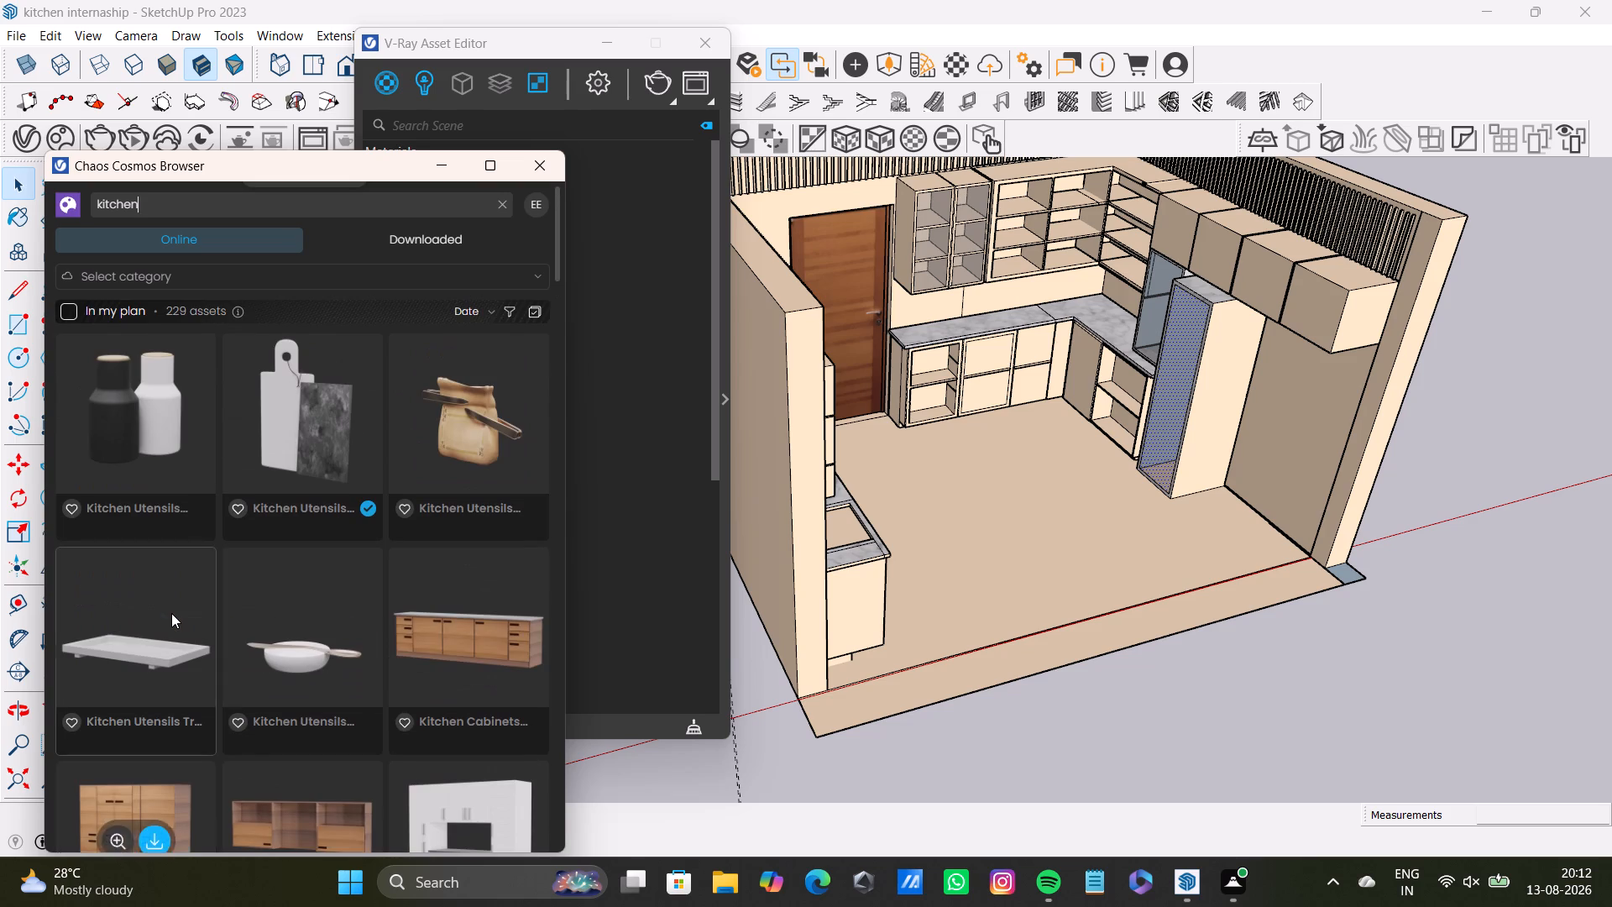
pyautogui.scroll(7, 171, 613)
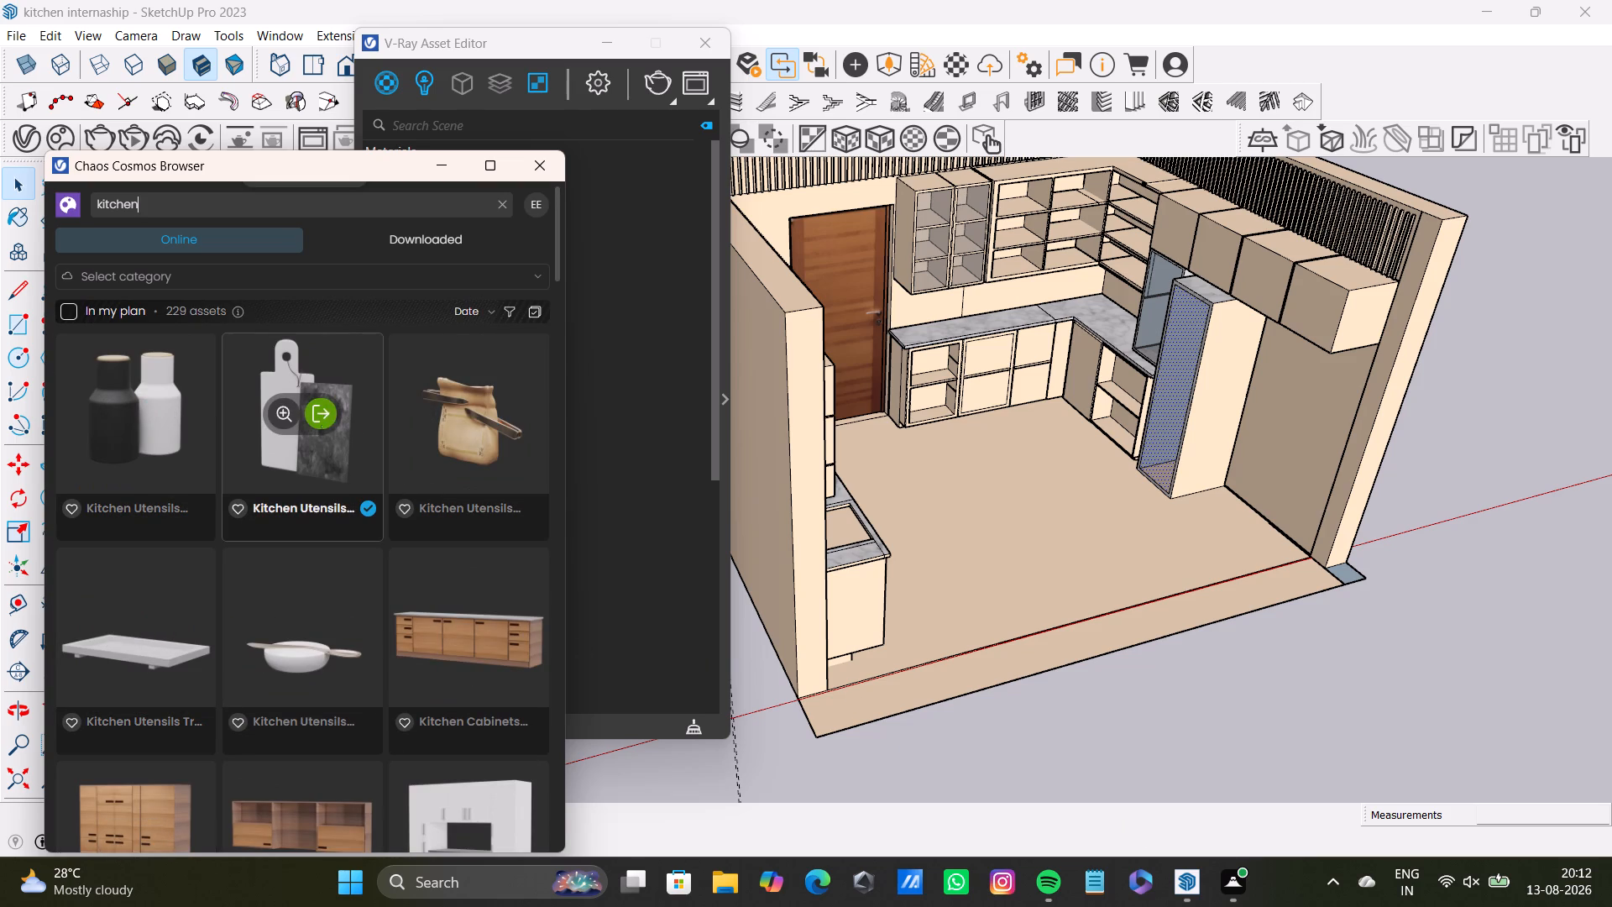
pyautogui.click(486, 412)
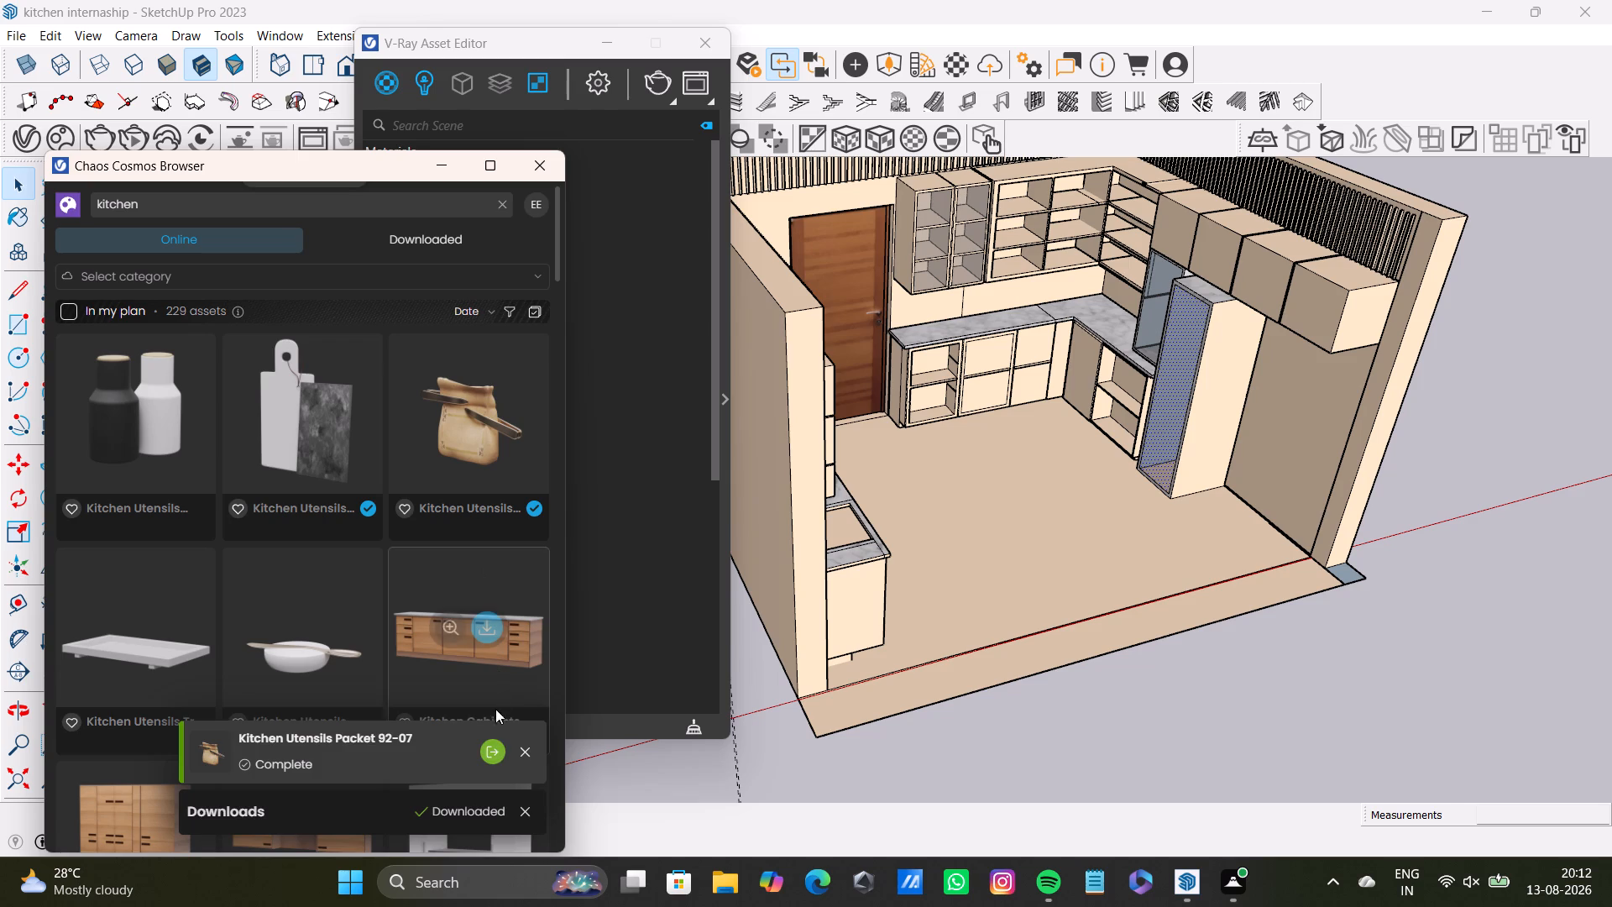
pyautogui.click(493, 752)
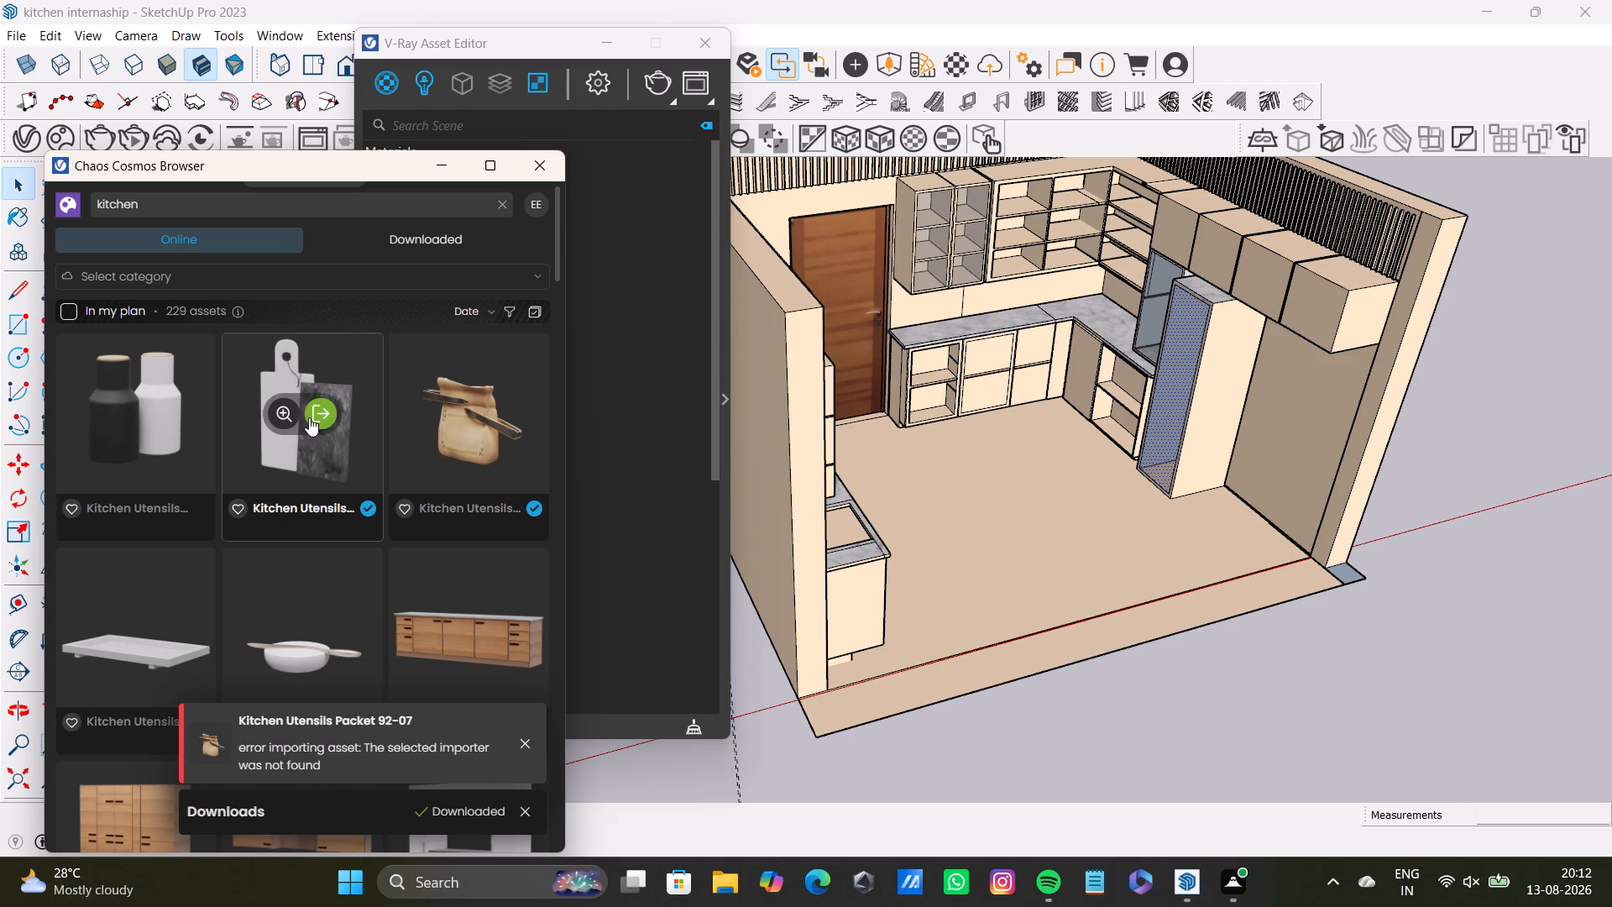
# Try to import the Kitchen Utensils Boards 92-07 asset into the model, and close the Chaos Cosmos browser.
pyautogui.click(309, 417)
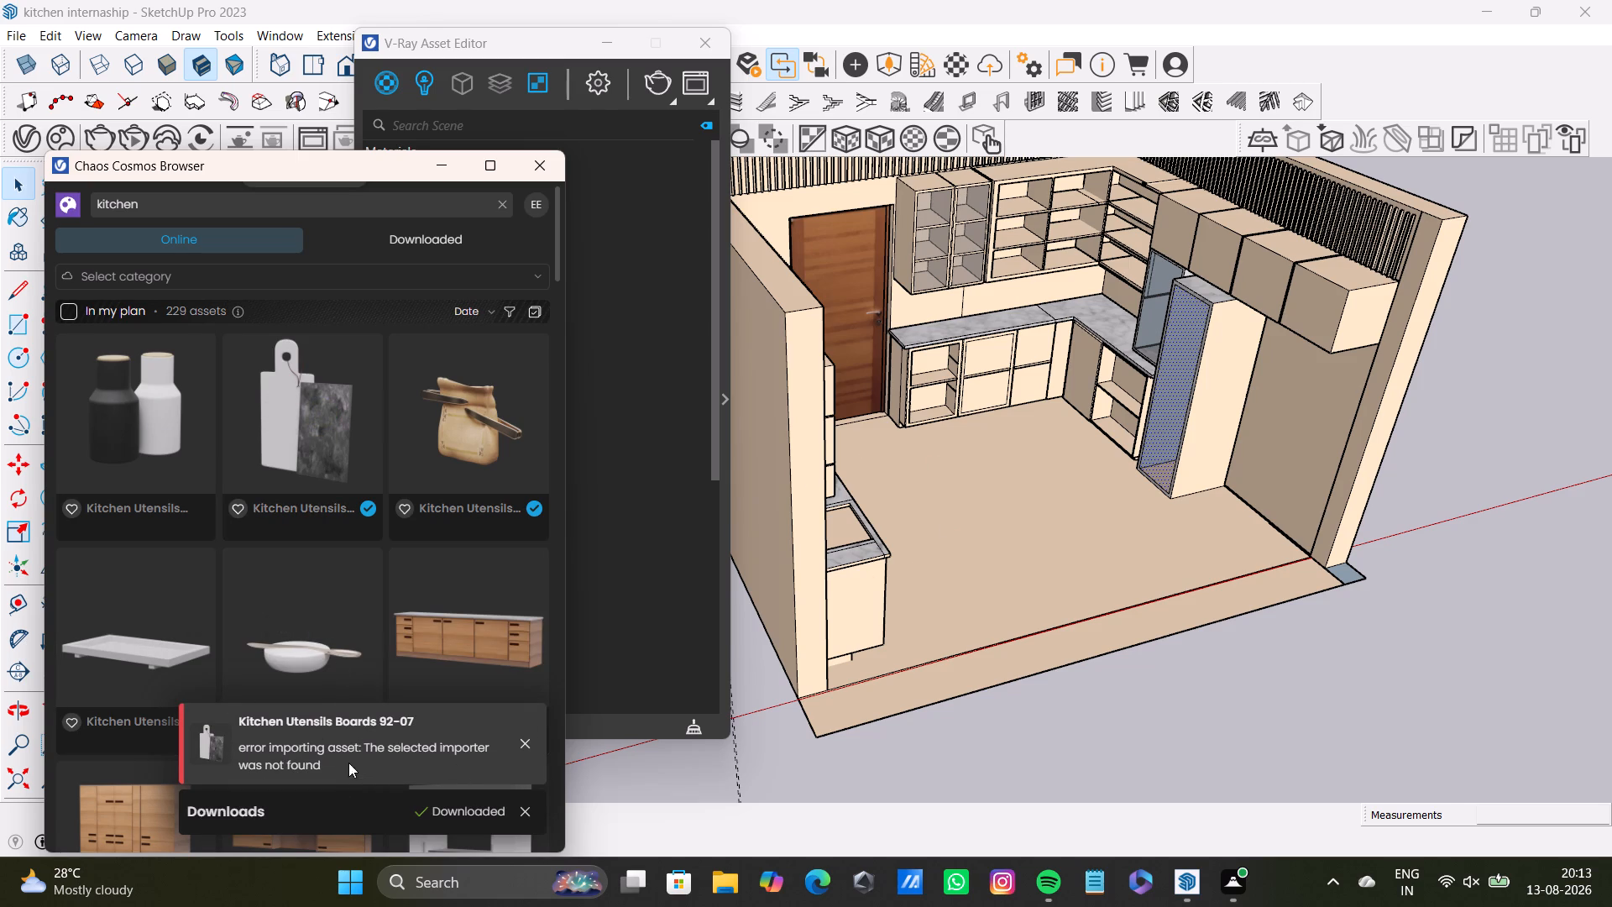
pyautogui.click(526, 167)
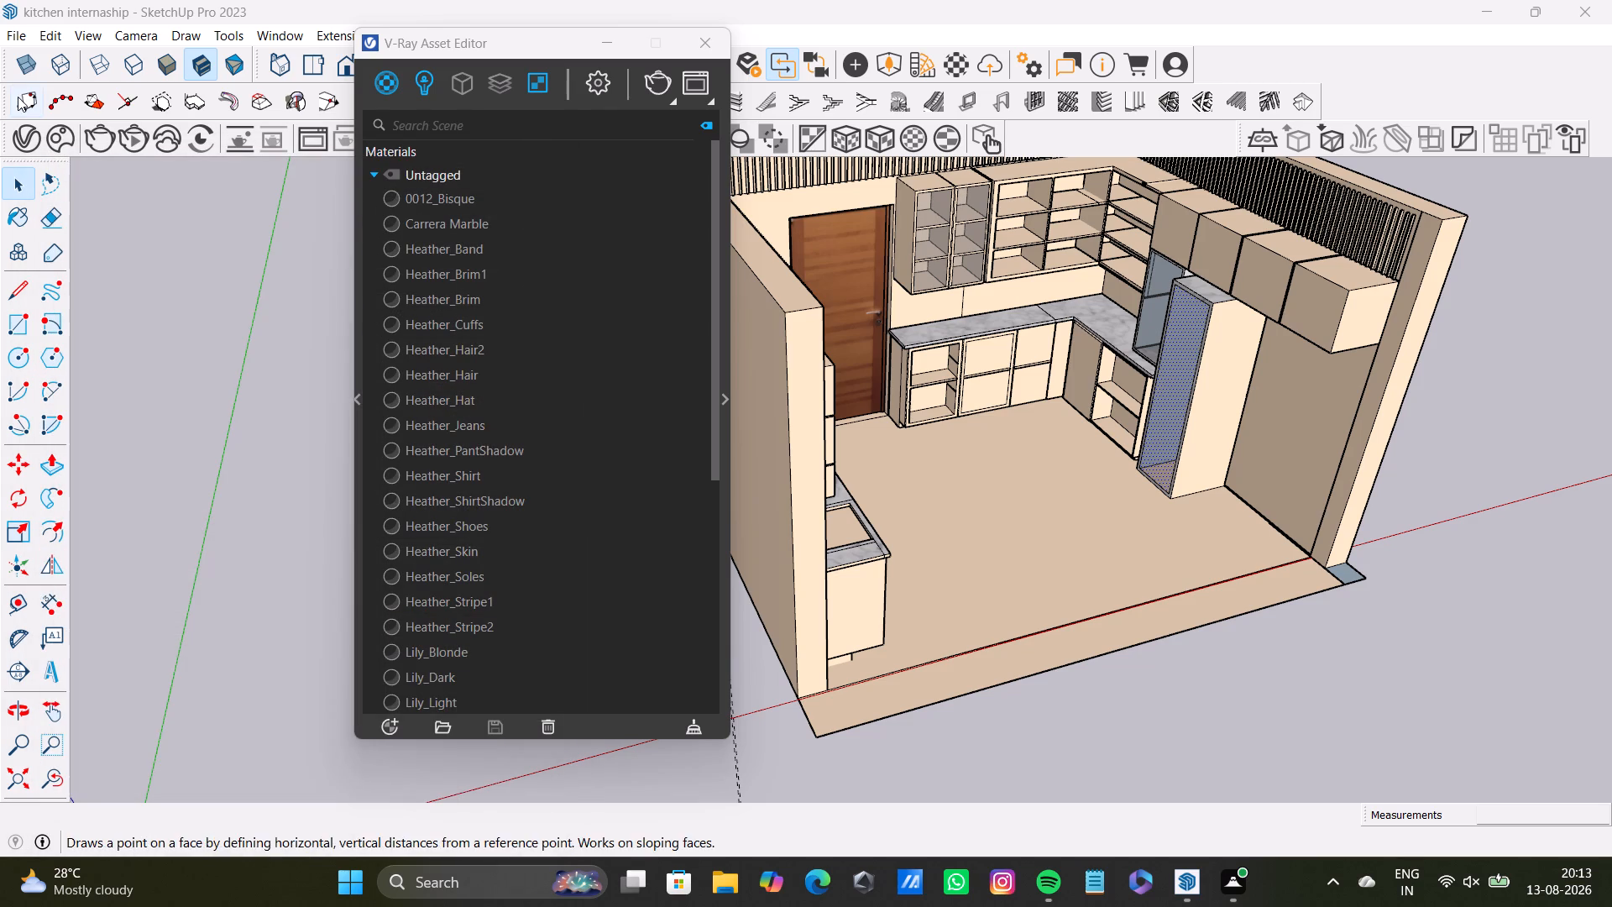
# Move the V-Ray Asset Editor clear of the model and examine the hob counter, sink cut-out and the corner beside the door.
pyautogui.click(28, 135)
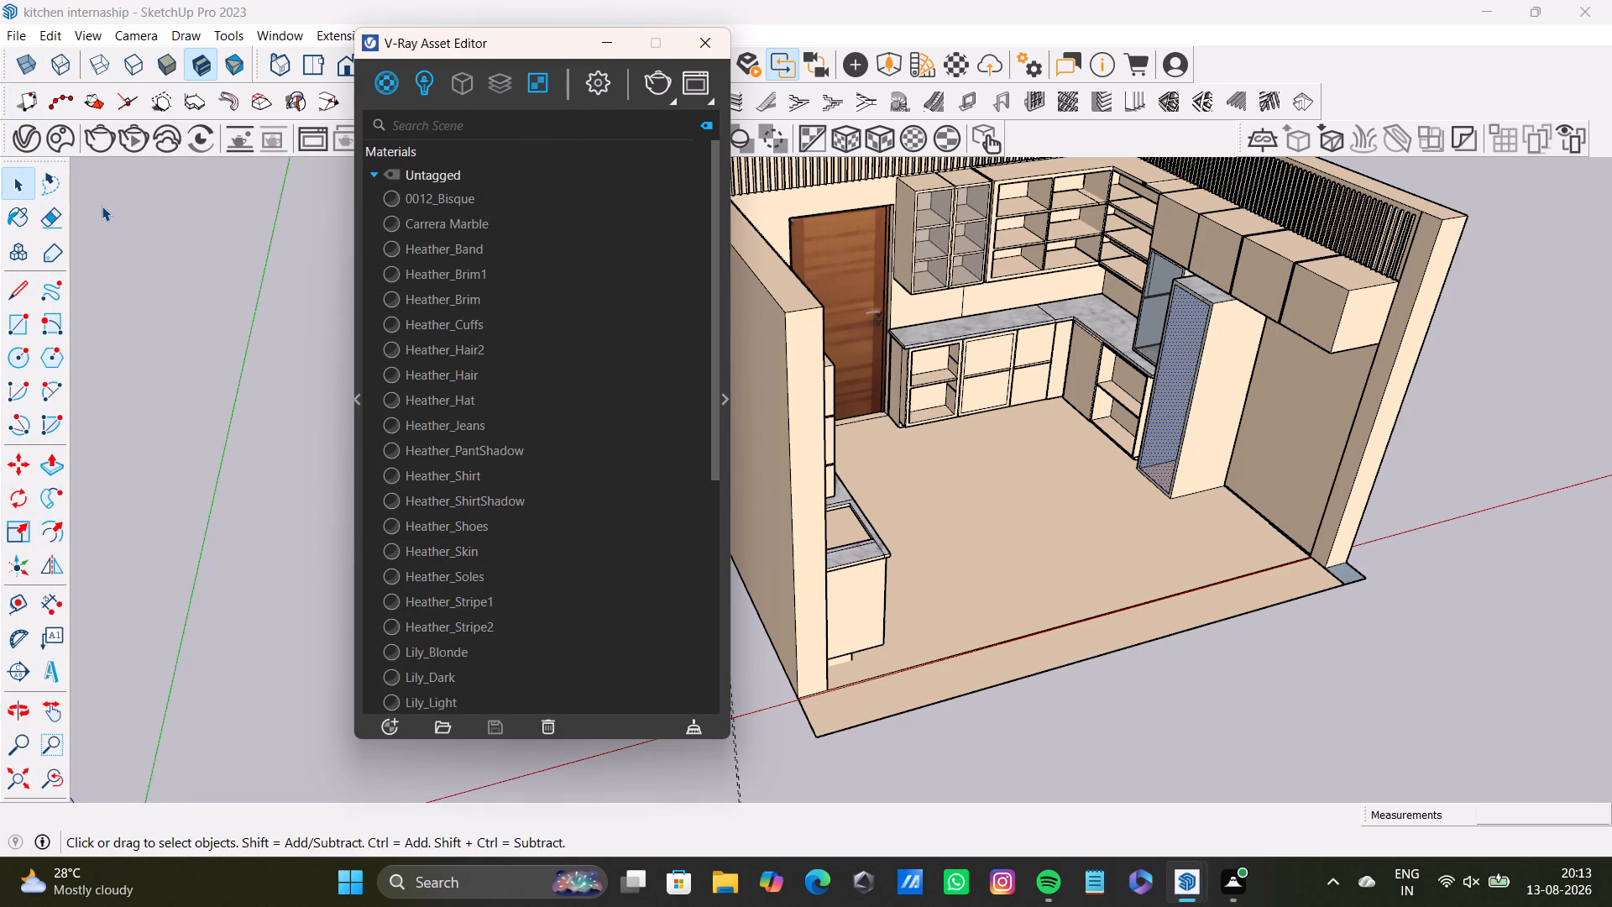
pyautogui.moveTo(449, 39); pyautogui.dragTo(92, 233)
pyautogui.moveTo(821, 394); pyautogui.dragTo(549, 366, button='middle')
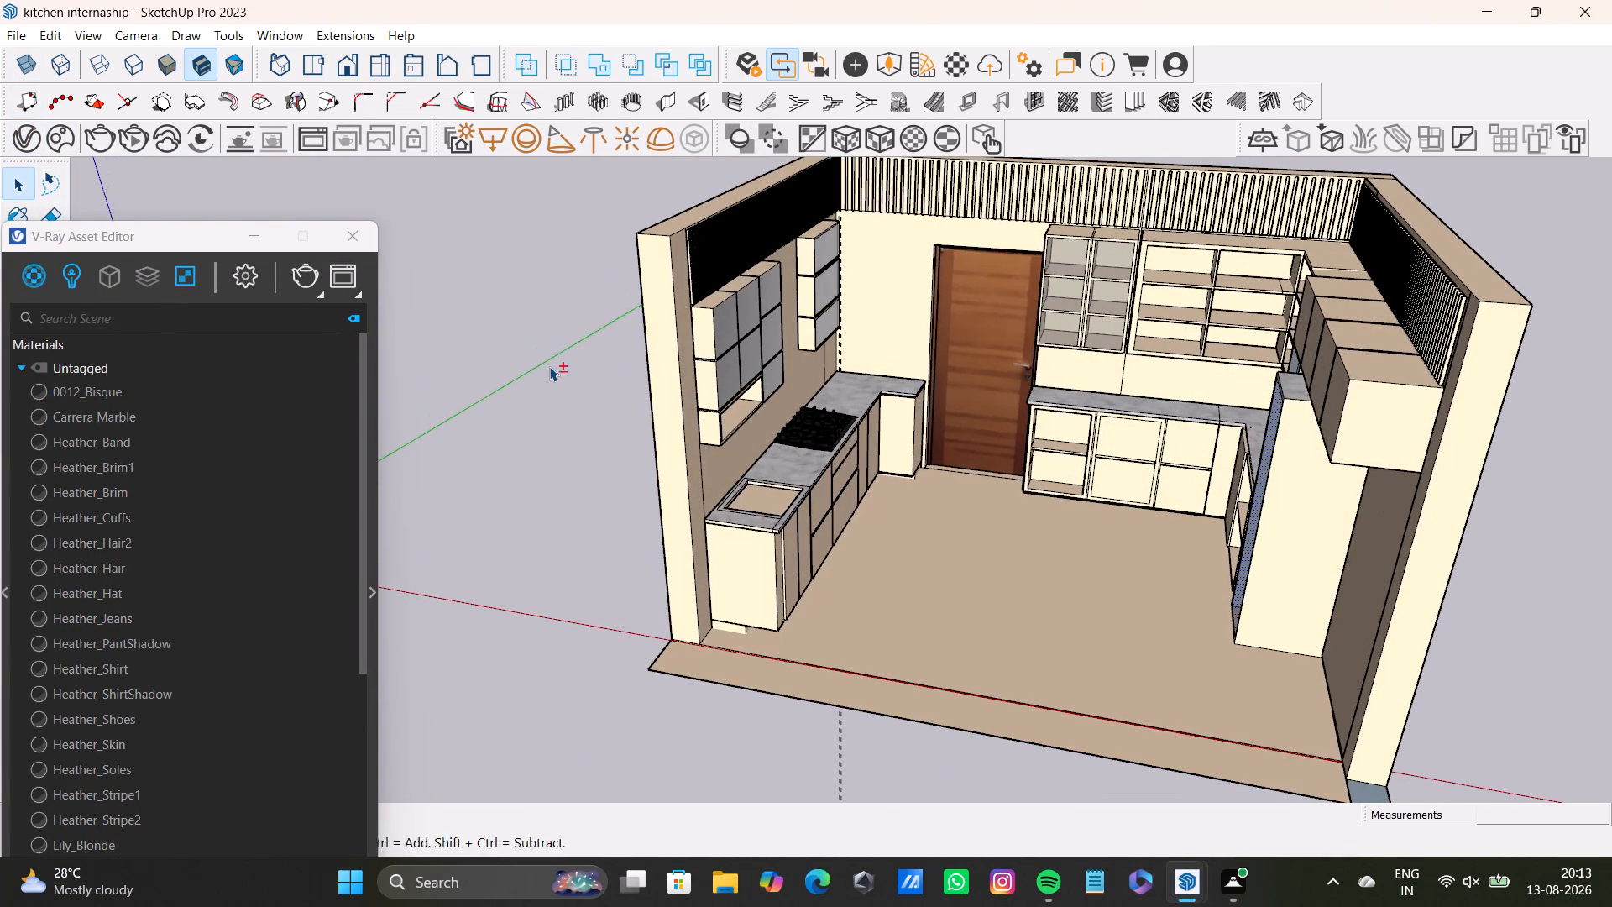
pyautogui.keyDown('shift'); pyautogui.moveTo(549, 366); pyautogui.dragTo(410, 411, button='middle'); pyautogui.keyUp('shift')
pyautogui.moveTo(562, 485); pyautogui.dragTo(698, 497, button='middle')
pyautogui.scroll(7, 698, 497)
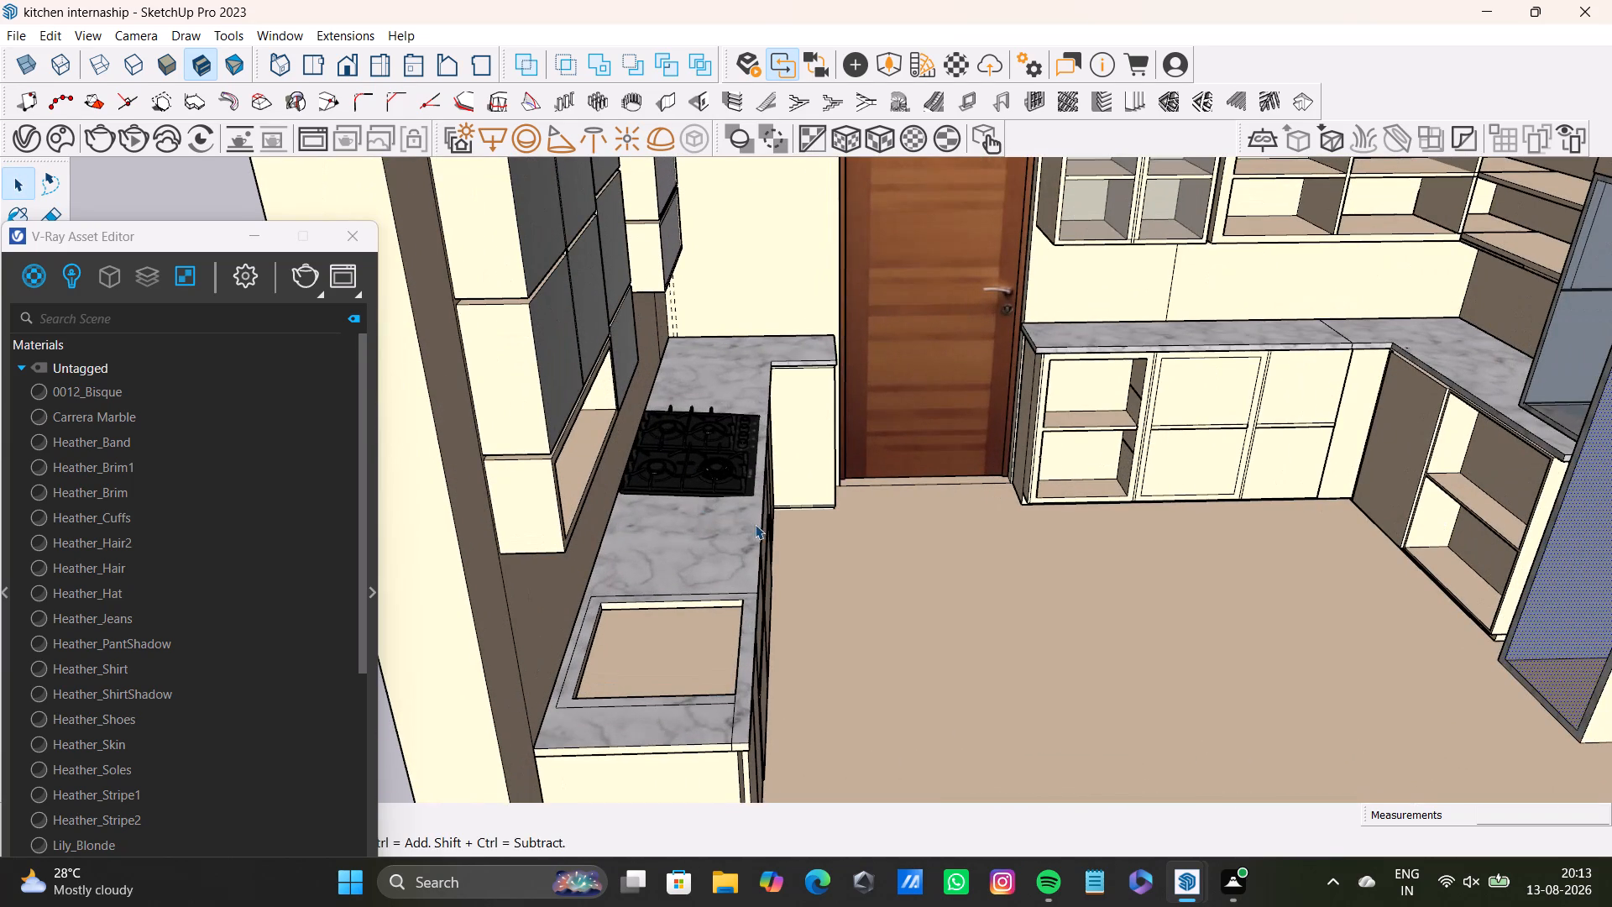
pyautogui.moveTo(964, 688); pyautogui.dragTo(824, 717, button='middle')
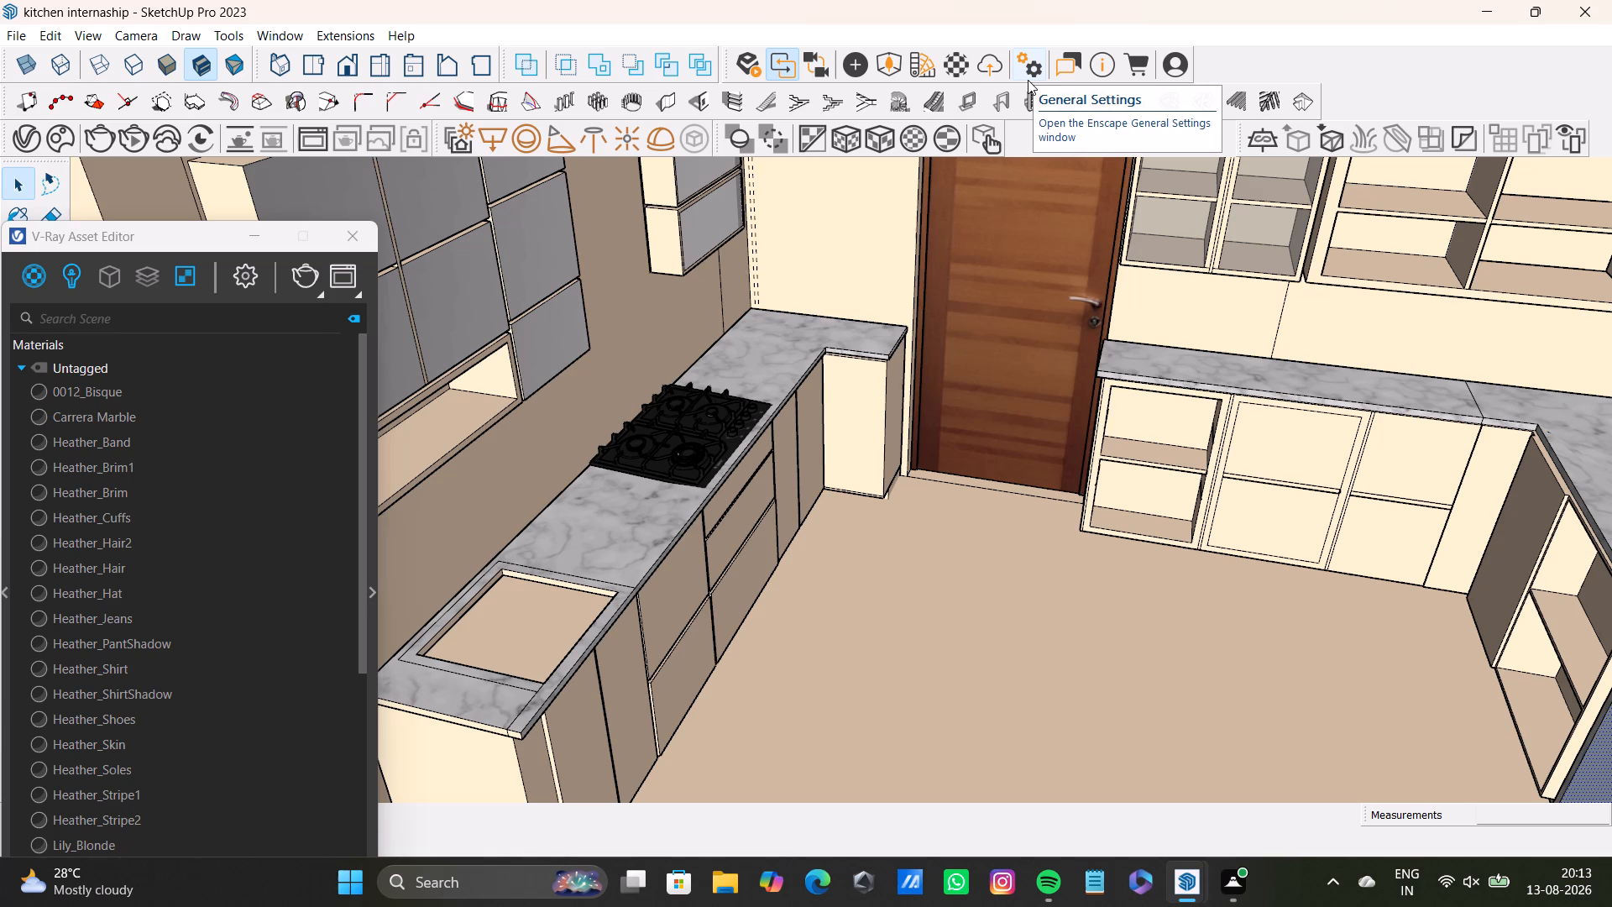
pyautogui.scroll(6, 881, 344)
pyautogui.scroll(-4, 881, 344)
pyautogui.scroll(4, 881, 344)
pyautogui.scroll(-3, 881, 344)
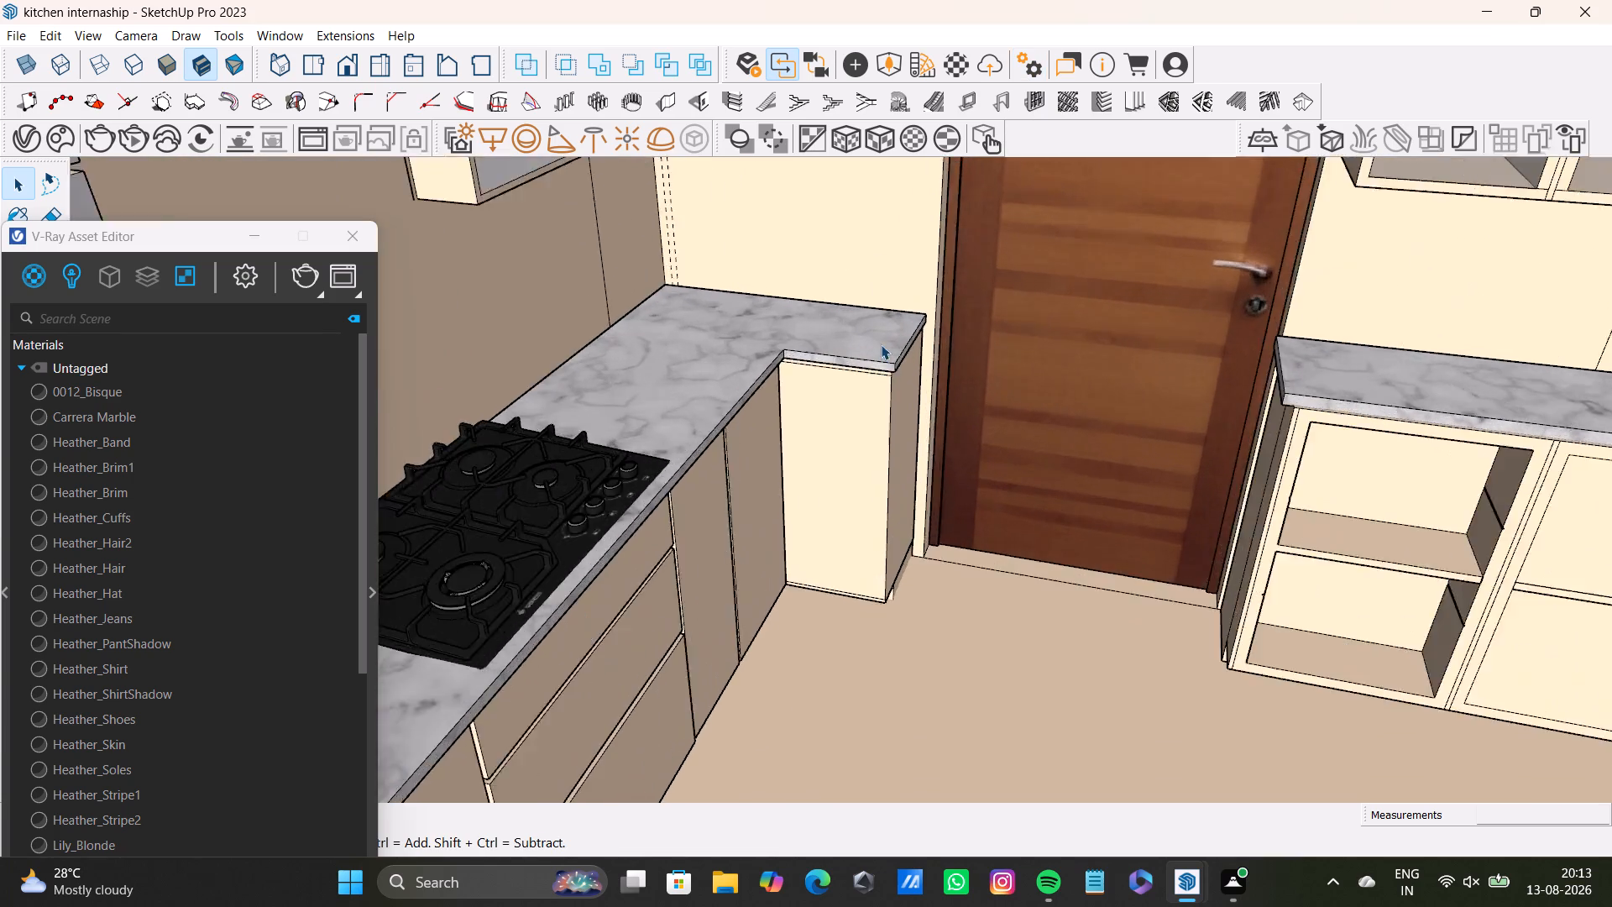
pyautogui.scroll(-1, 881, 344)
pyautogui.scroll(3, 881, 344)
pyautogui.scroll(-4, 881, 344)
pyautogui.scroll(4, 881, 344)
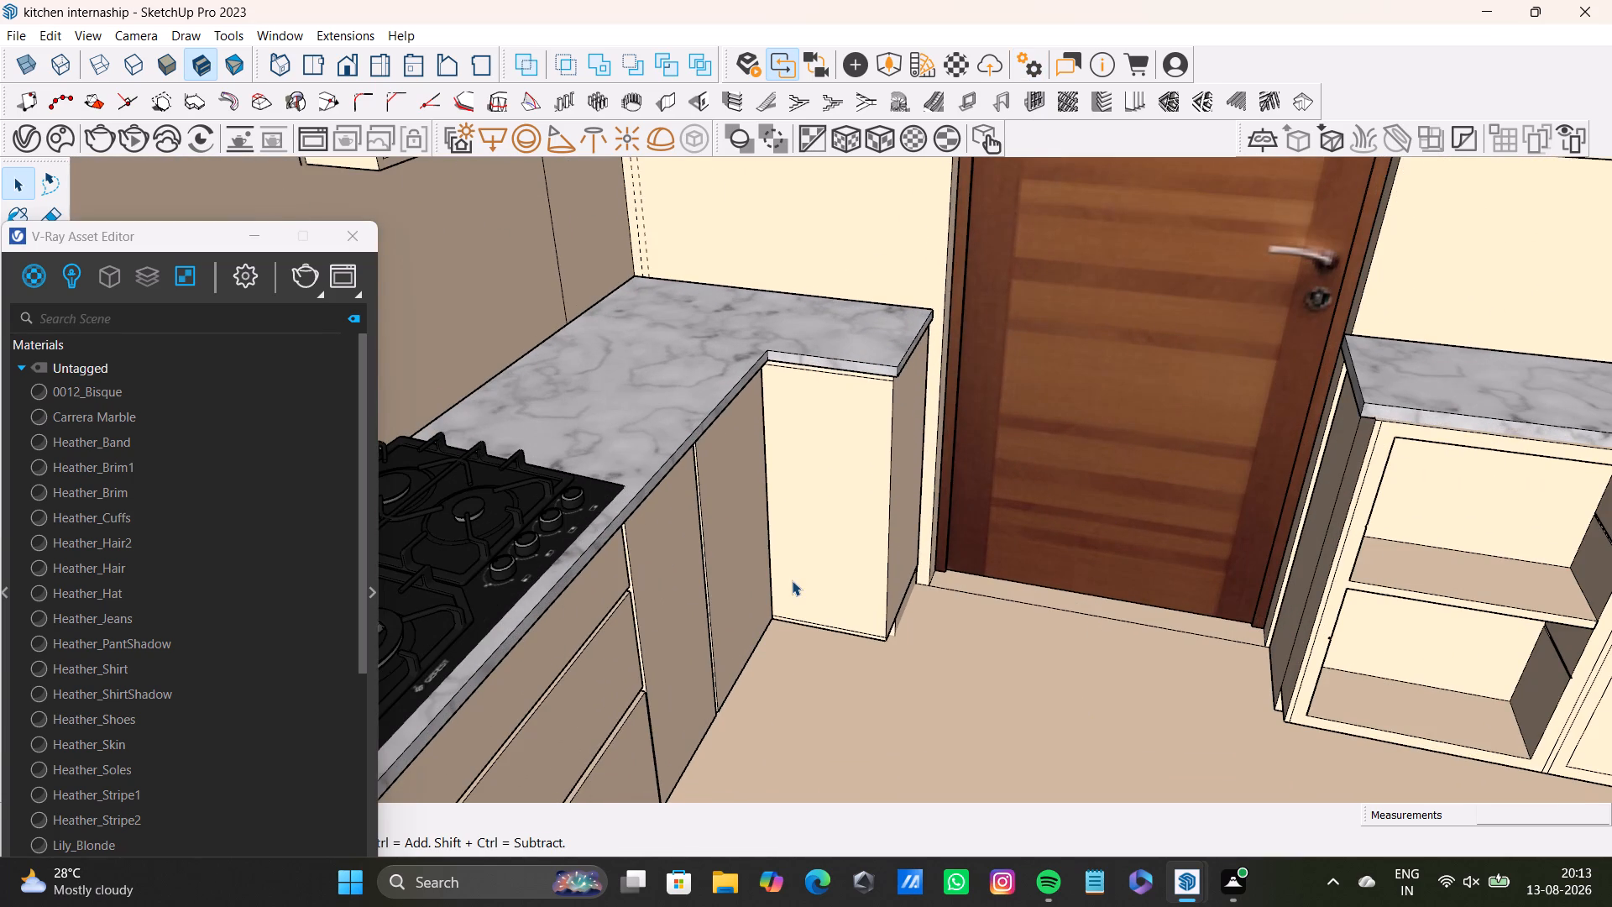
pyautogui.scroll(-16, 791, 580)
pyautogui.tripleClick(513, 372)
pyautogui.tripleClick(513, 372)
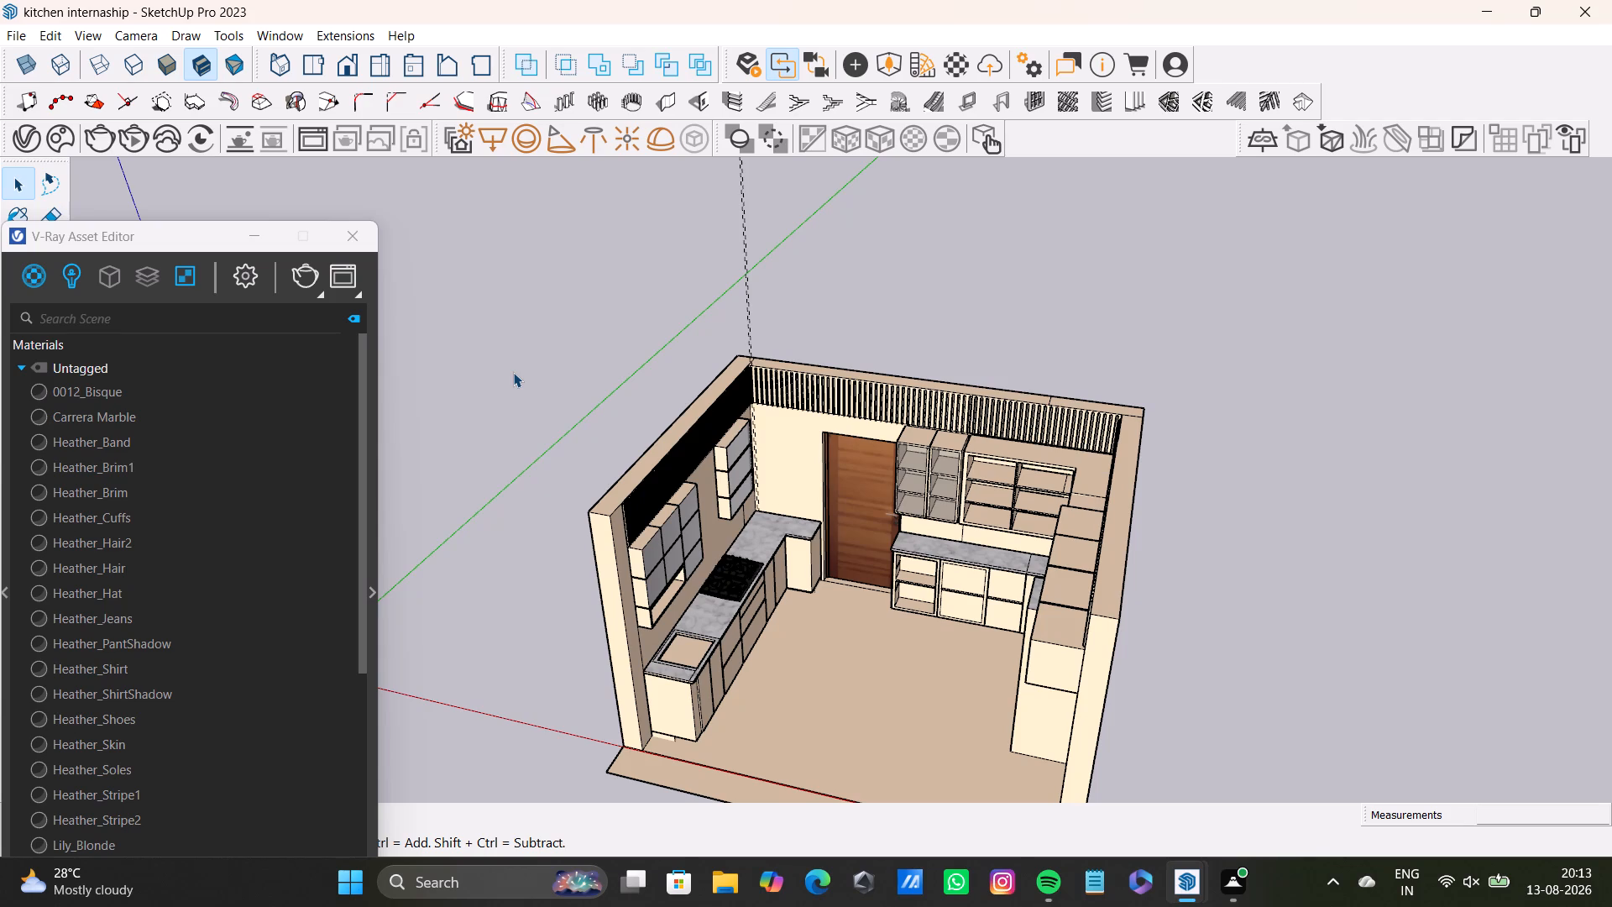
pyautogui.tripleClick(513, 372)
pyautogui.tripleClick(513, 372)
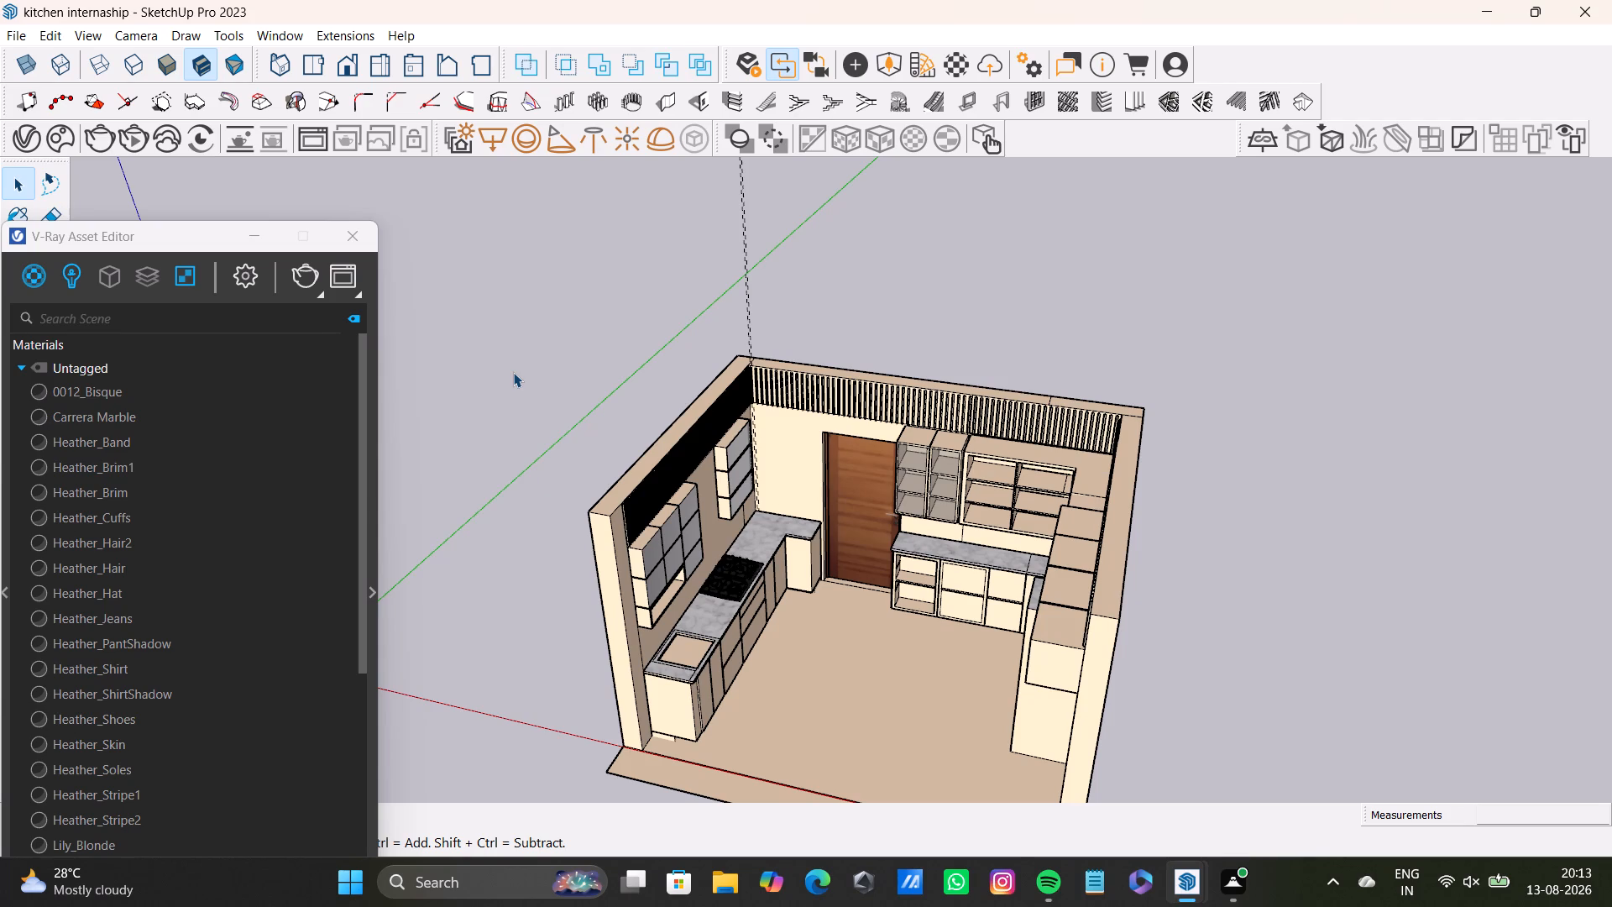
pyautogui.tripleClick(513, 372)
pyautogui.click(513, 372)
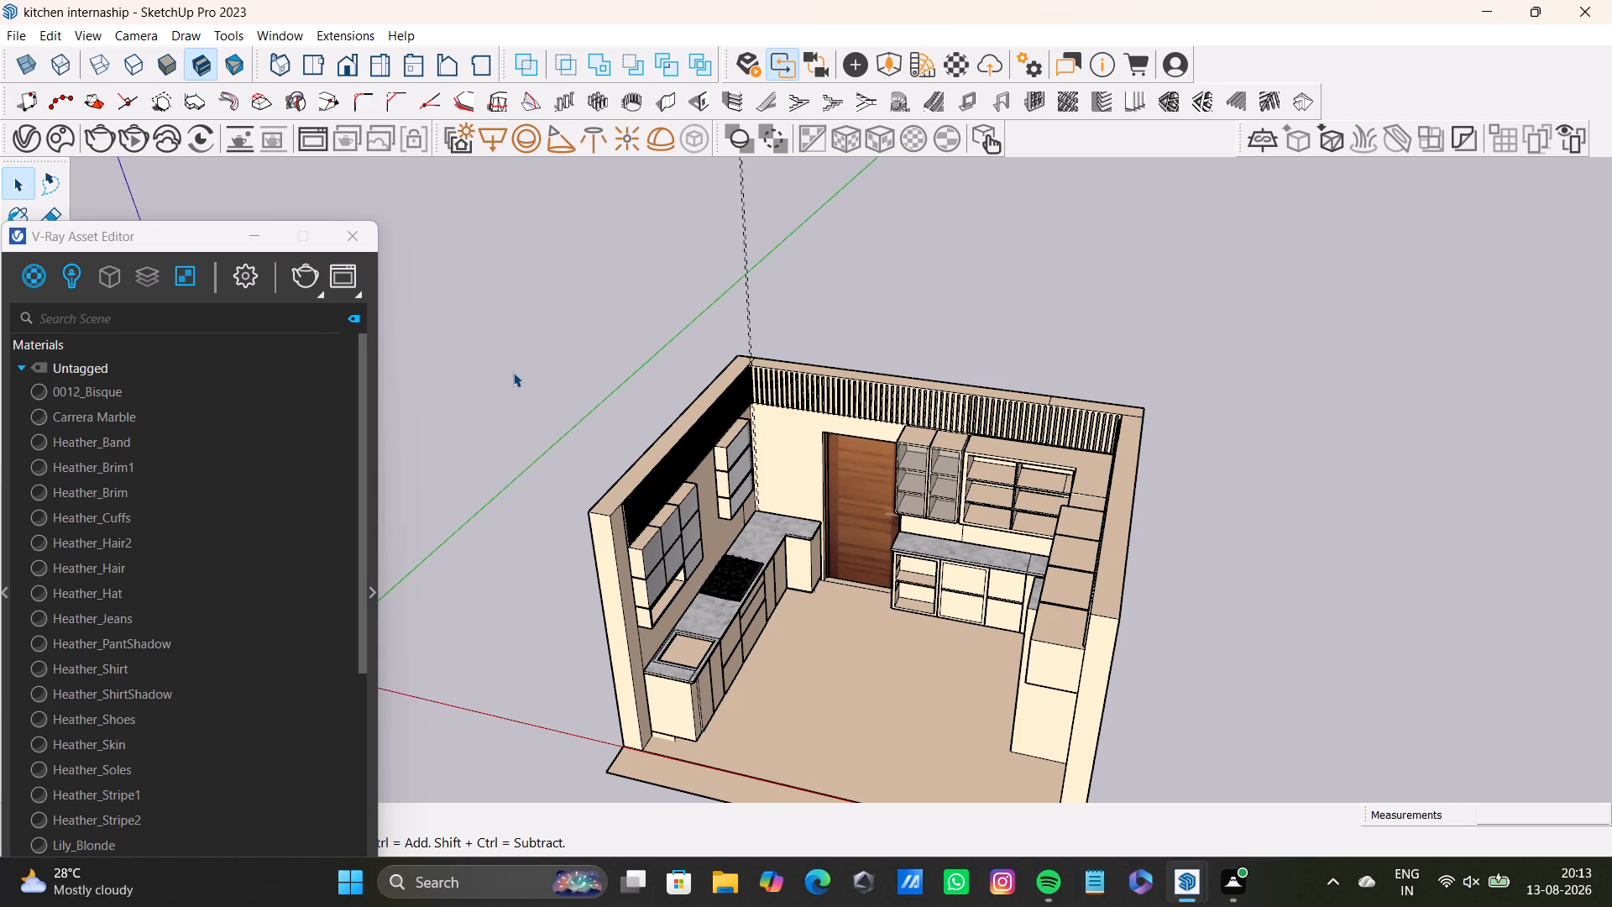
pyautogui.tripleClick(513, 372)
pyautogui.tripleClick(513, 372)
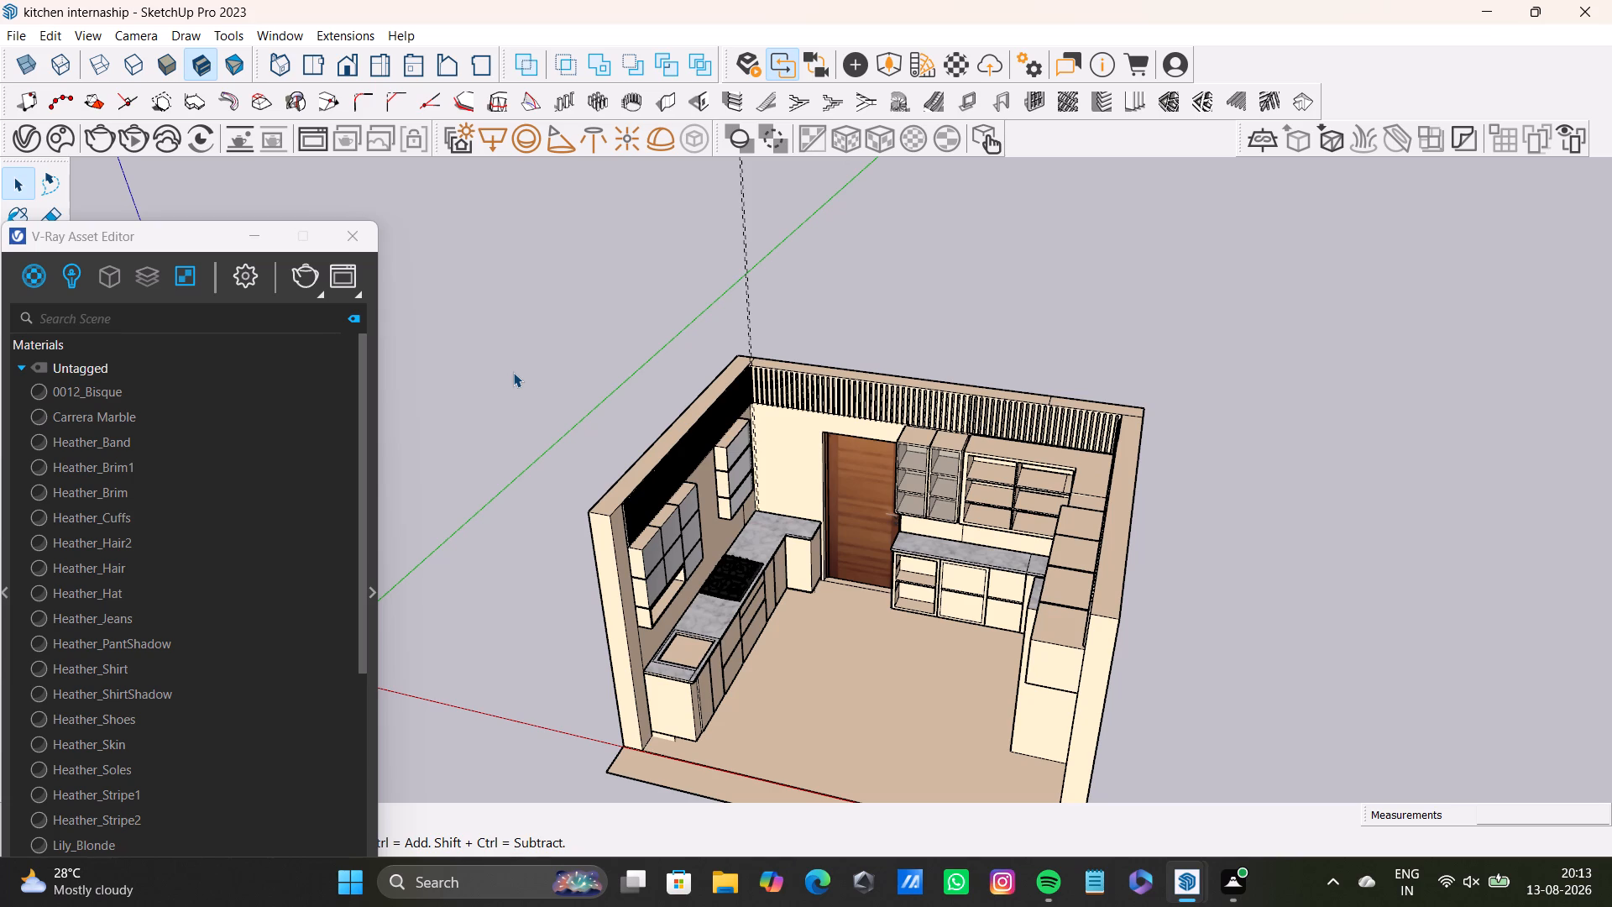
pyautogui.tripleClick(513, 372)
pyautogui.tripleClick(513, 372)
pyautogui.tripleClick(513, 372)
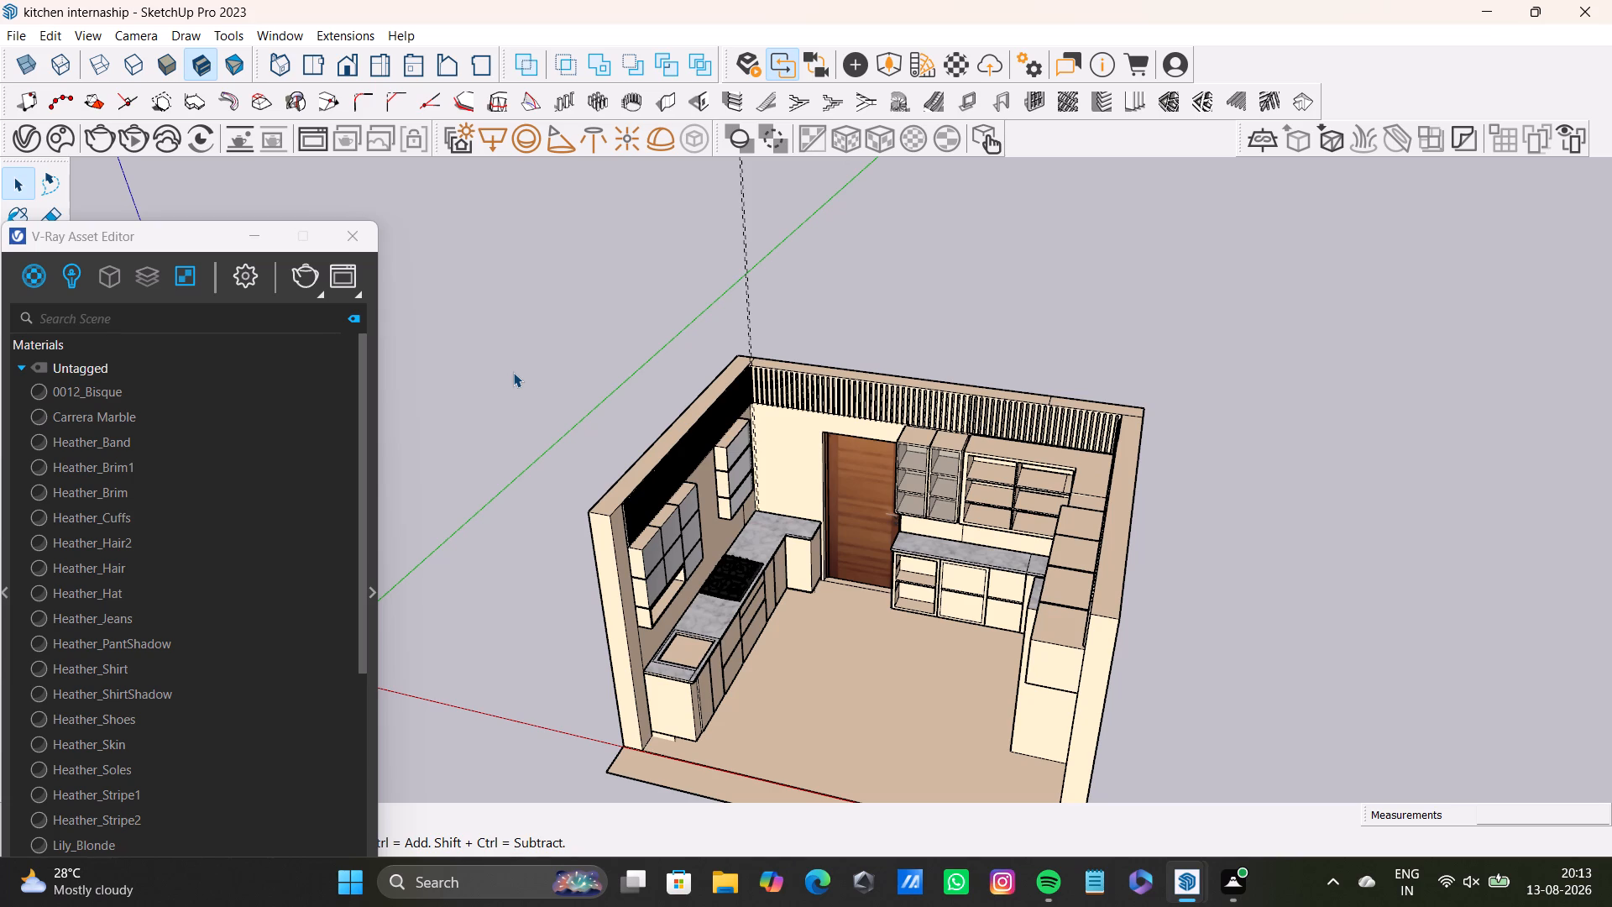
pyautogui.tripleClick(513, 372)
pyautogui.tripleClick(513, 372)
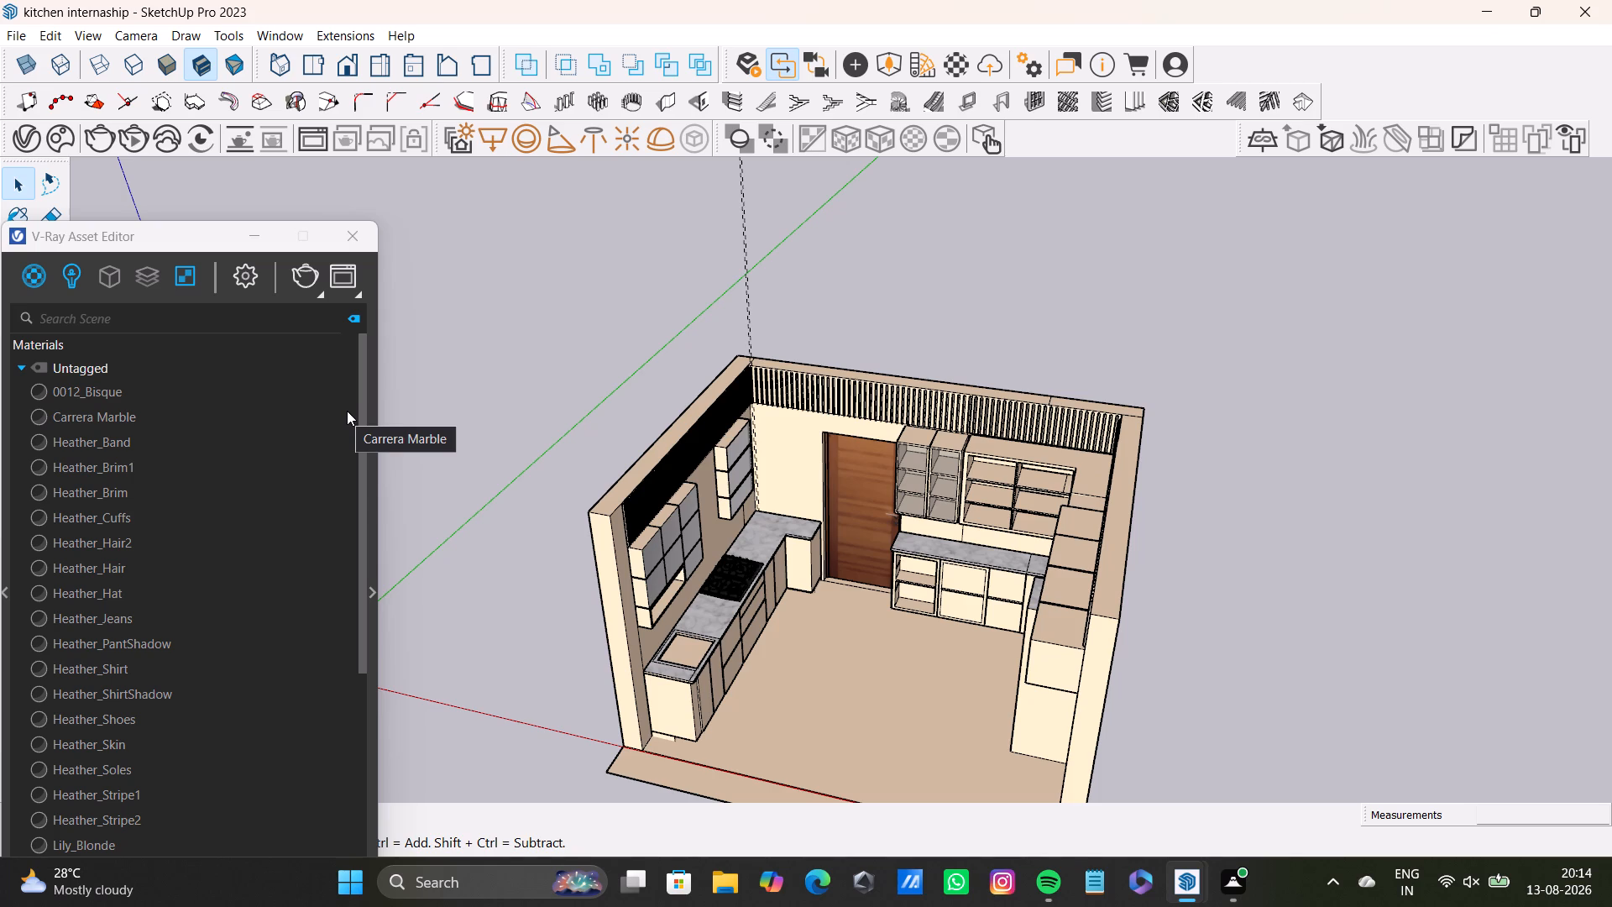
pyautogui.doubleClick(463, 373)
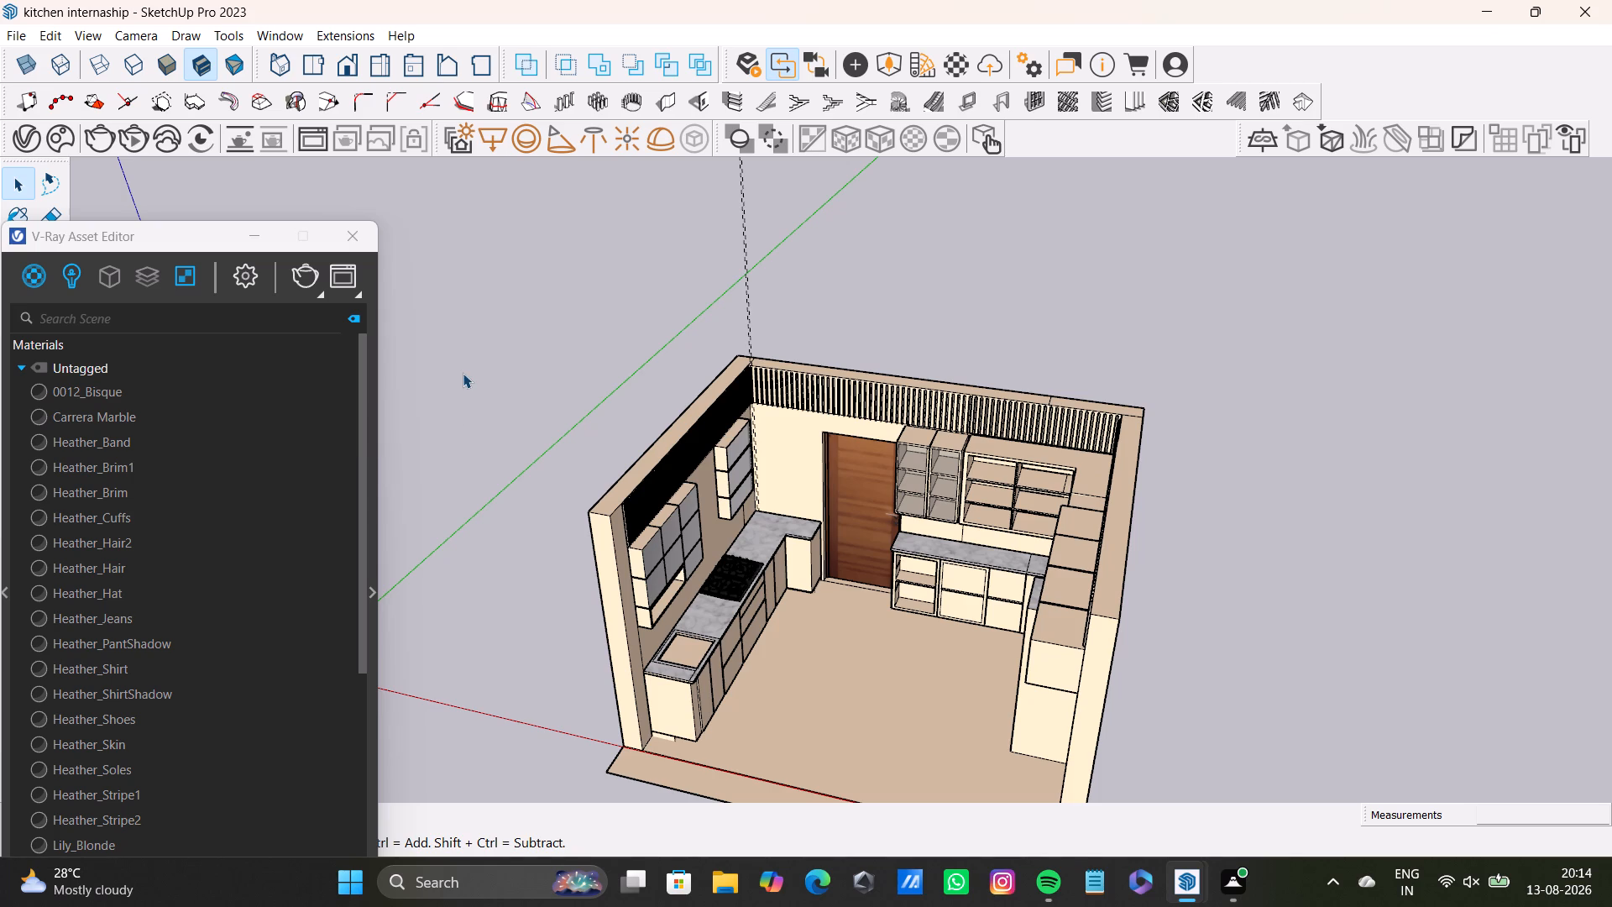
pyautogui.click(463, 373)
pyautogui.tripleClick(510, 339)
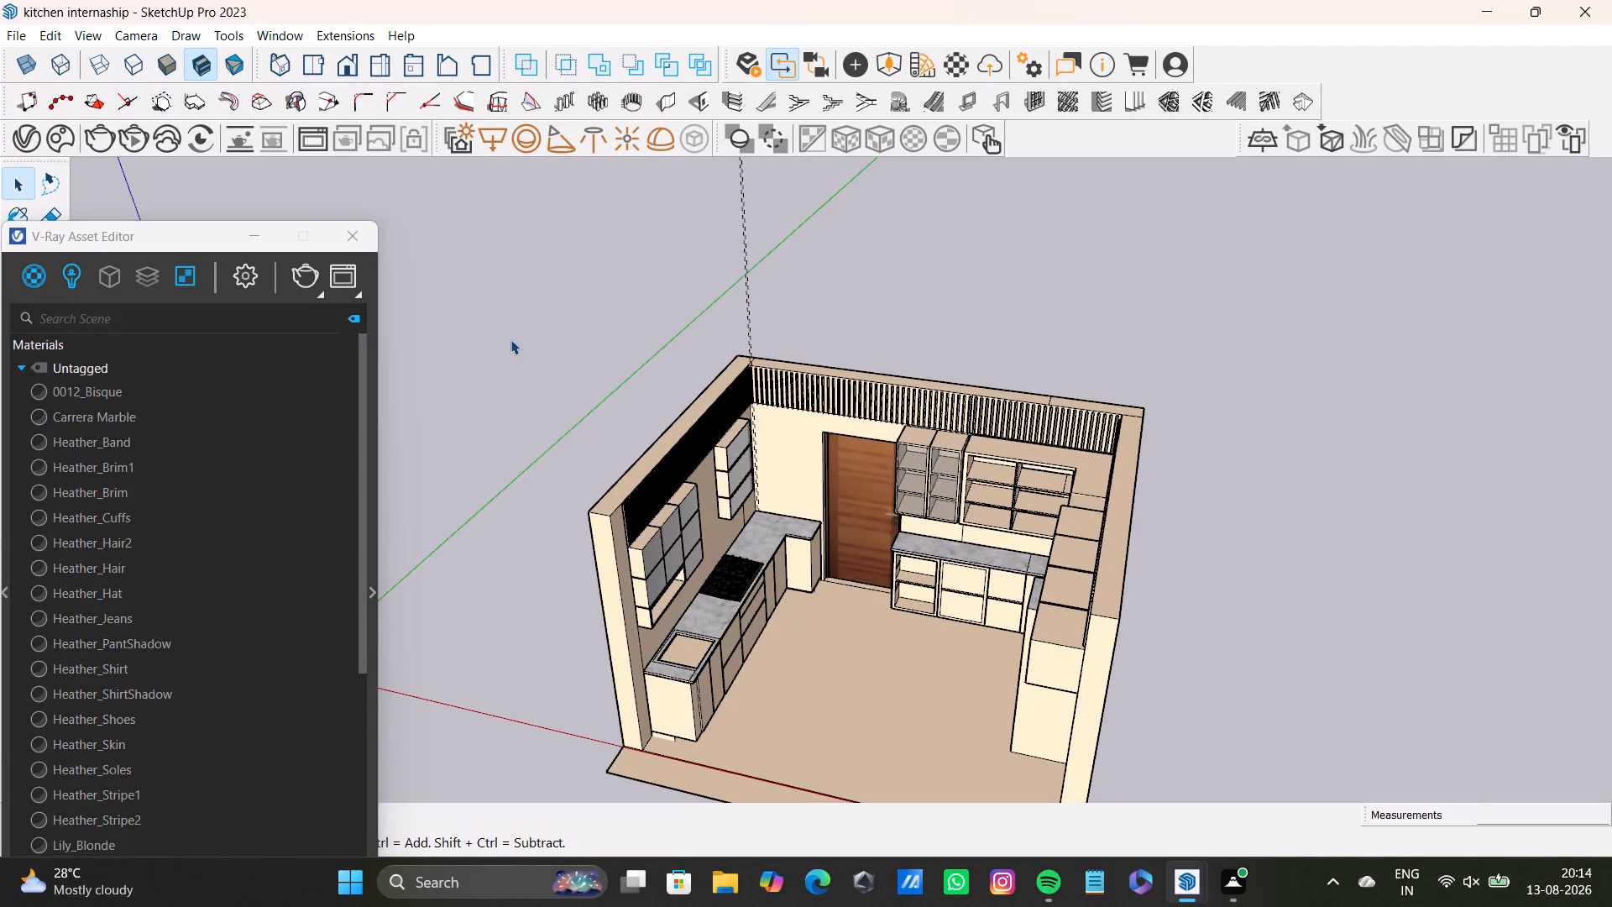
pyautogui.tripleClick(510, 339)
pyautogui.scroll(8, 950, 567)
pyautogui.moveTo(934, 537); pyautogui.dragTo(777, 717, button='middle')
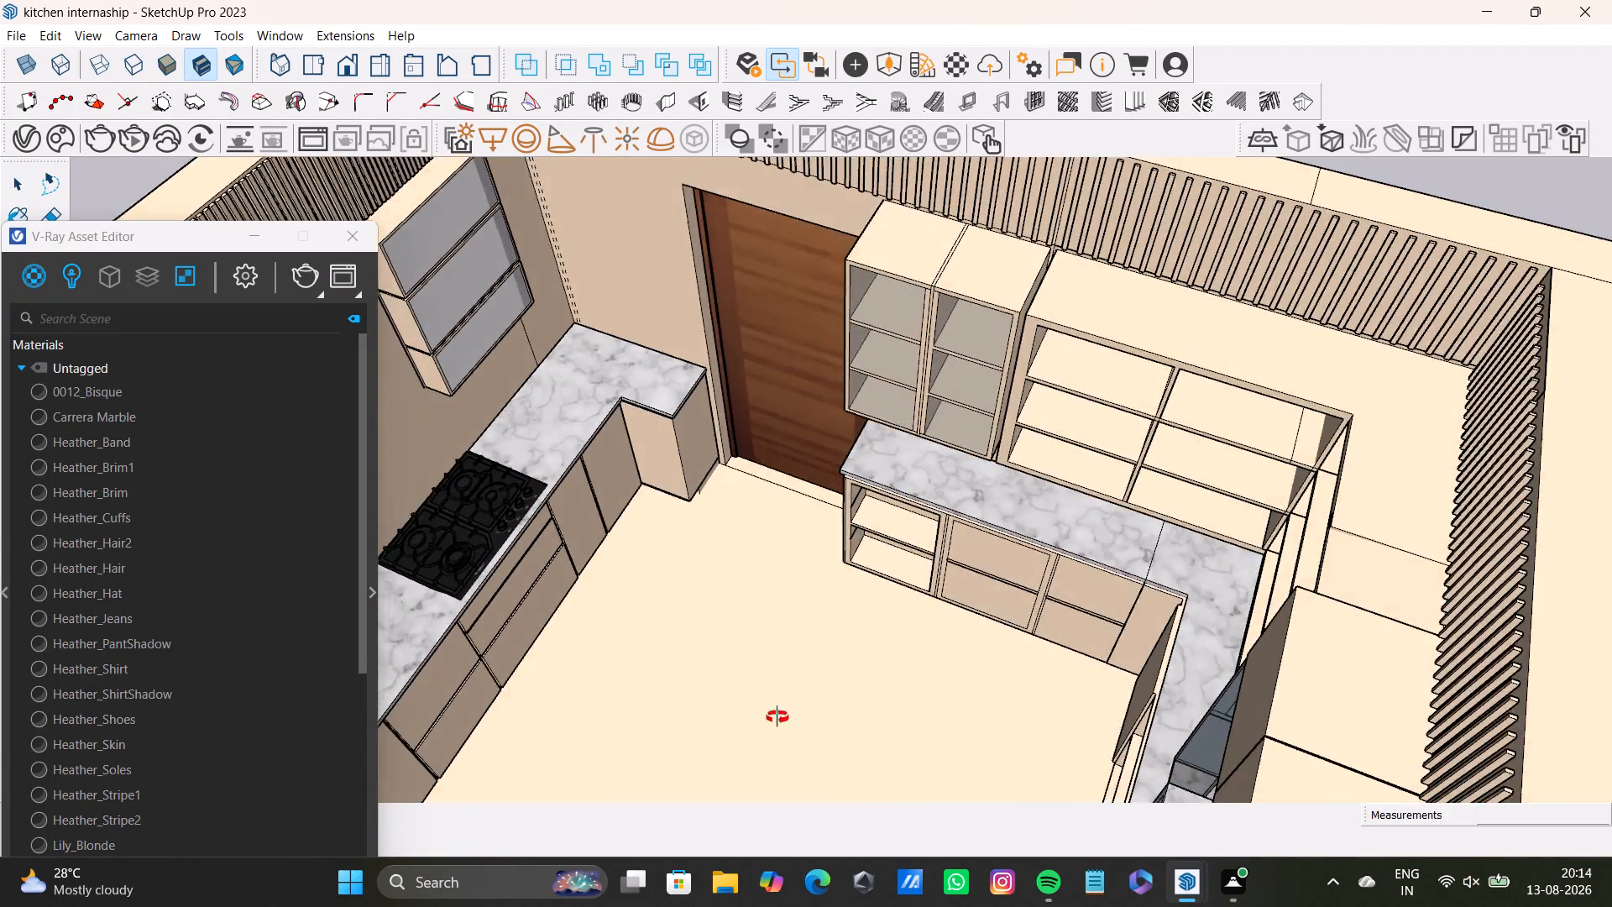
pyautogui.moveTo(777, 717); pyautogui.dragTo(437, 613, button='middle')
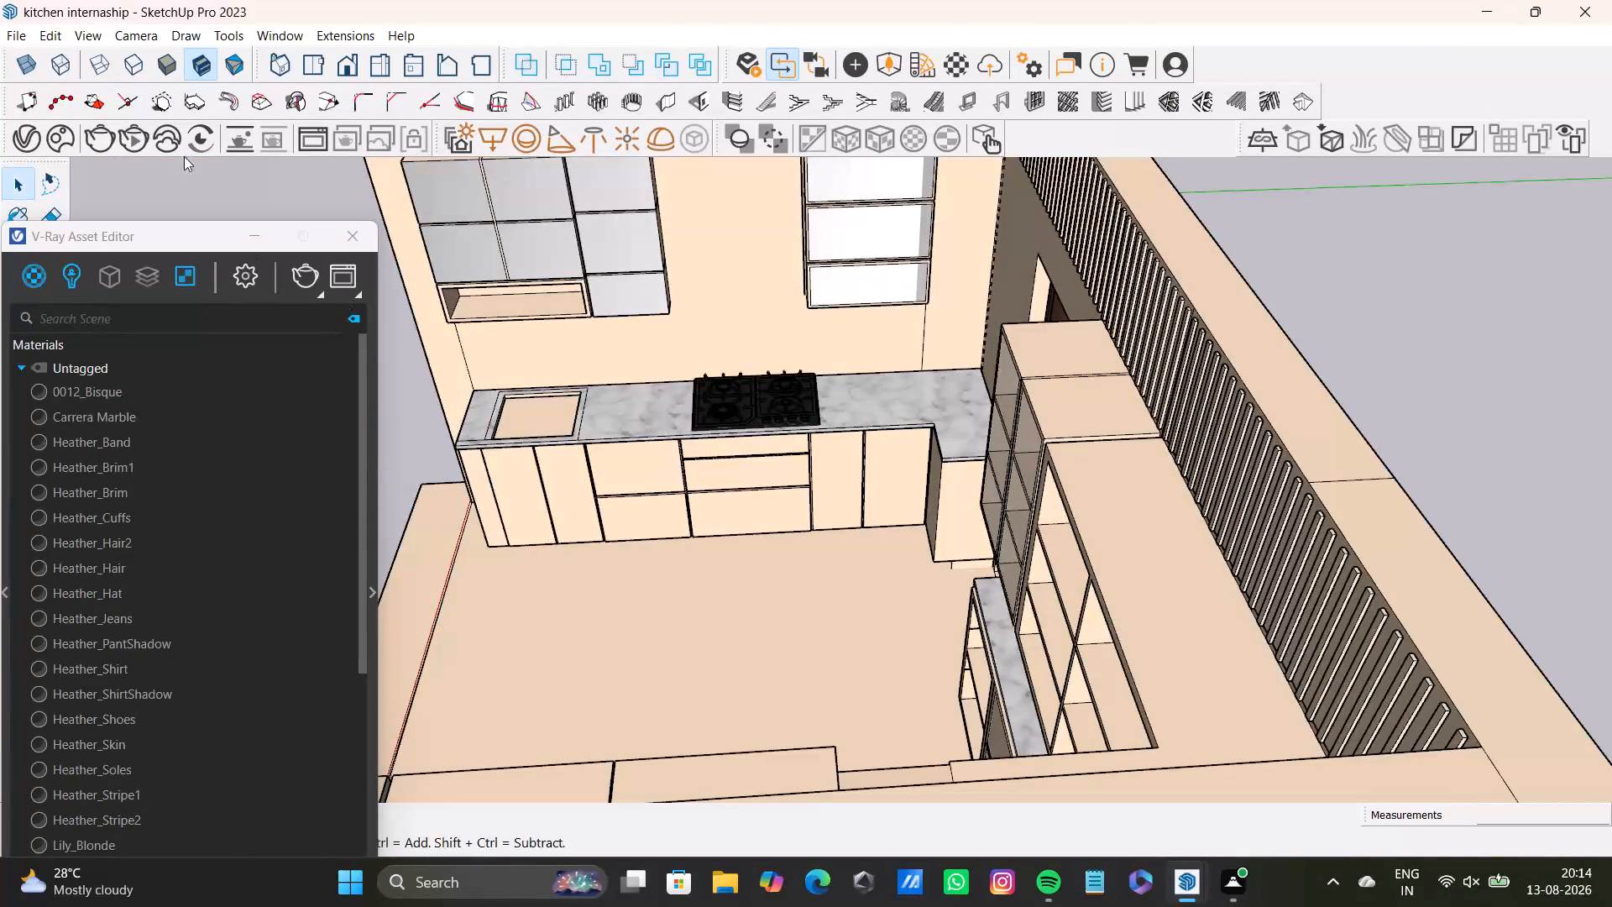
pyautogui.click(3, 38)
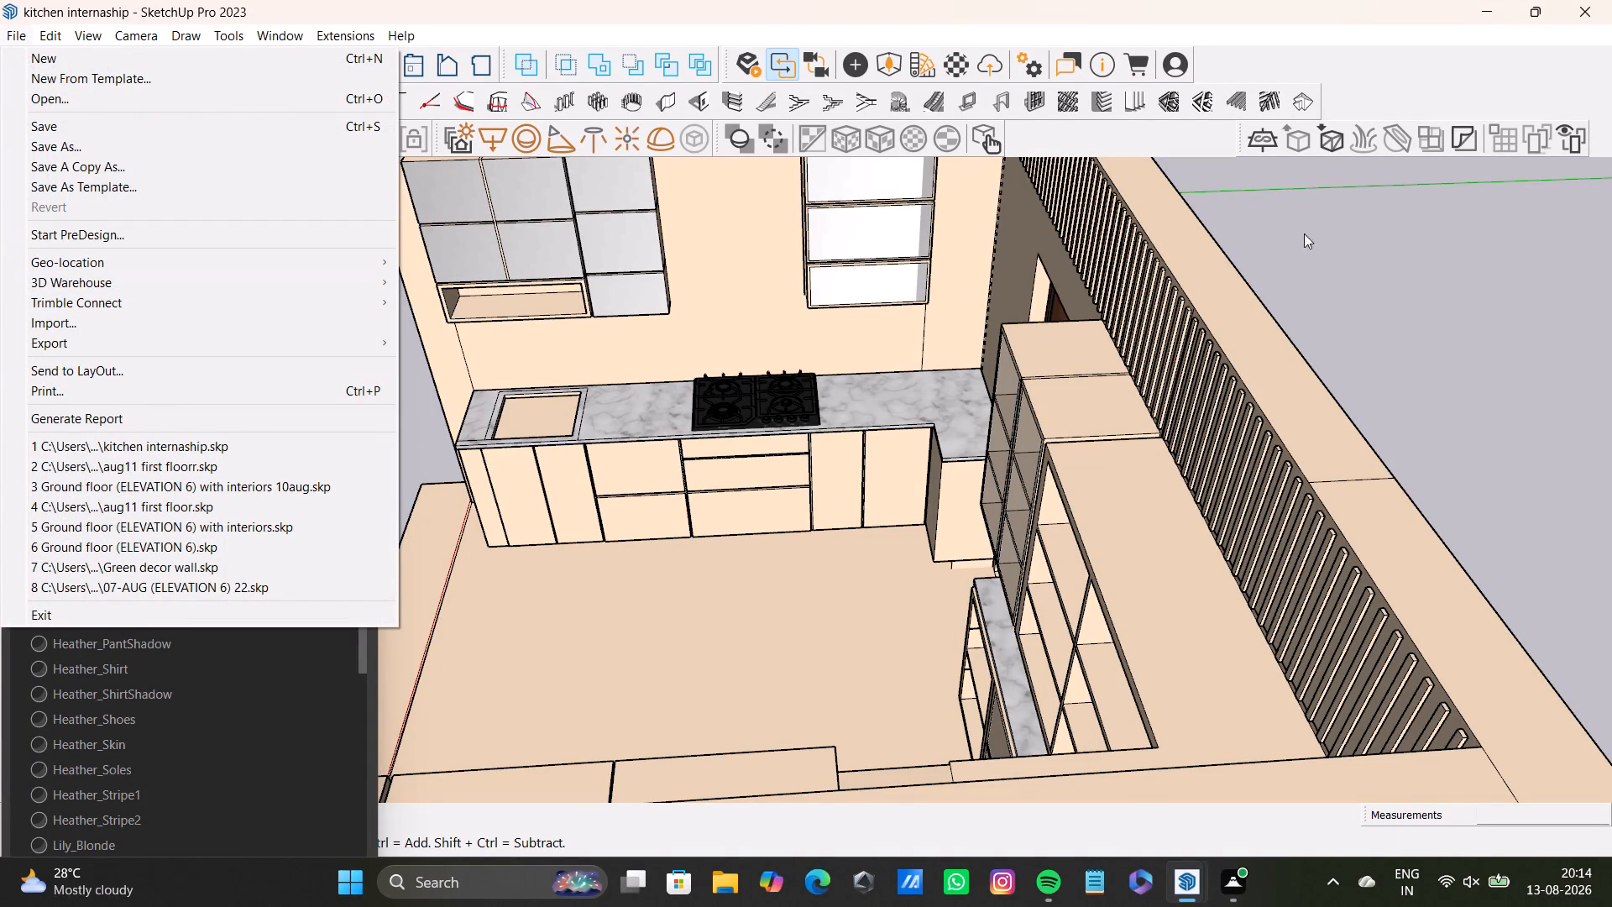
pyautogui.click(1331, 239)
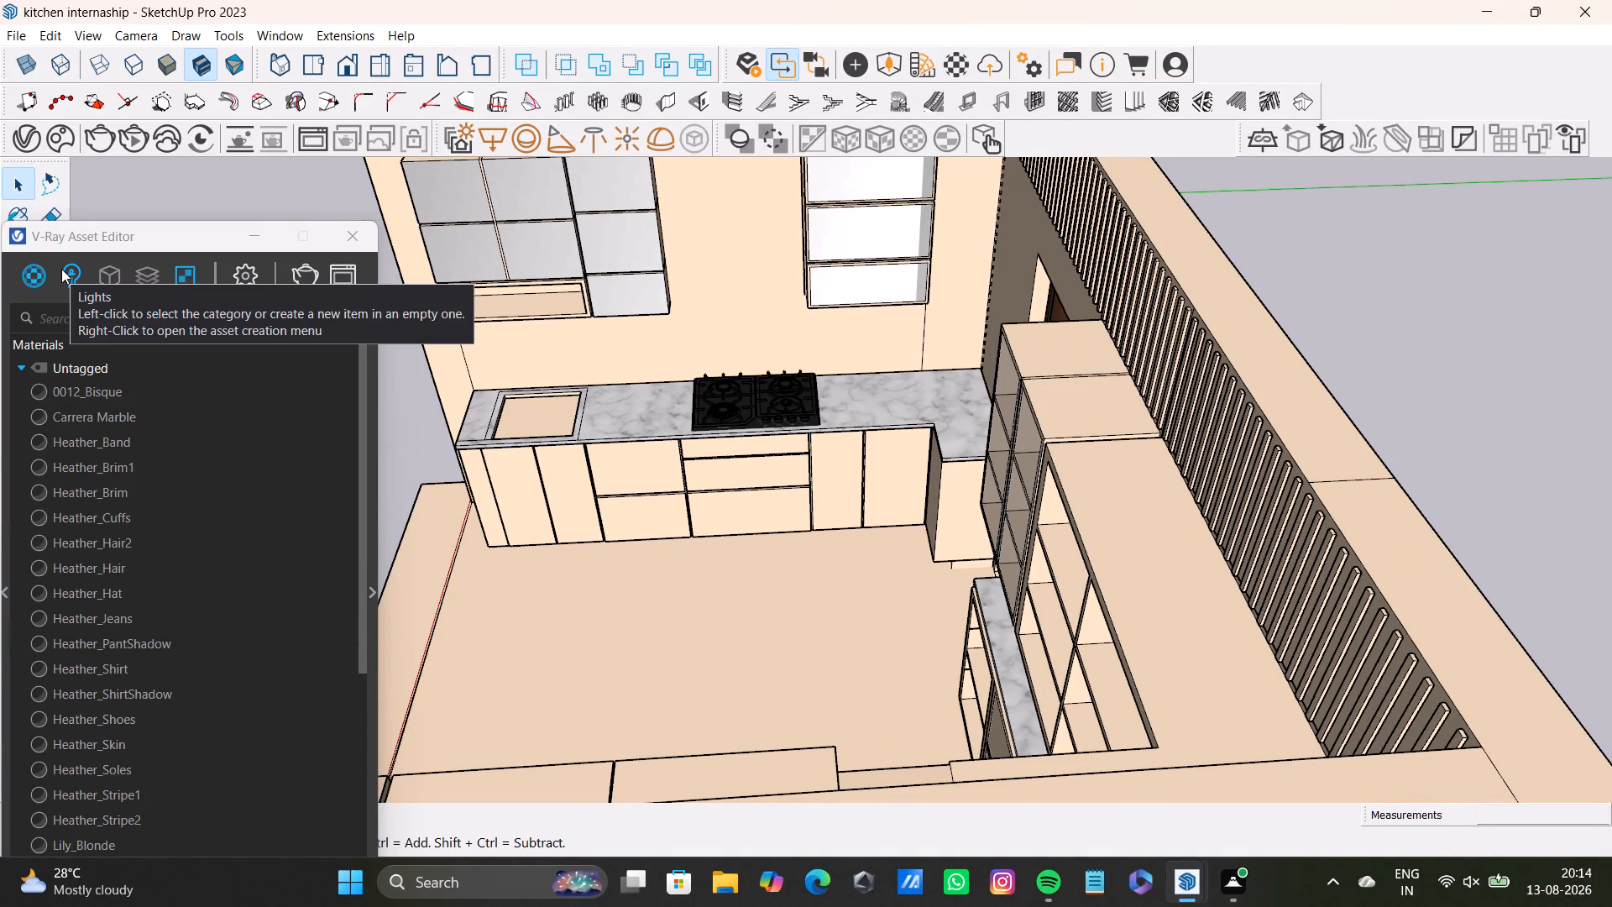
# Close the V-Ray Asset Editor.
pyautogui.click(353, 226)
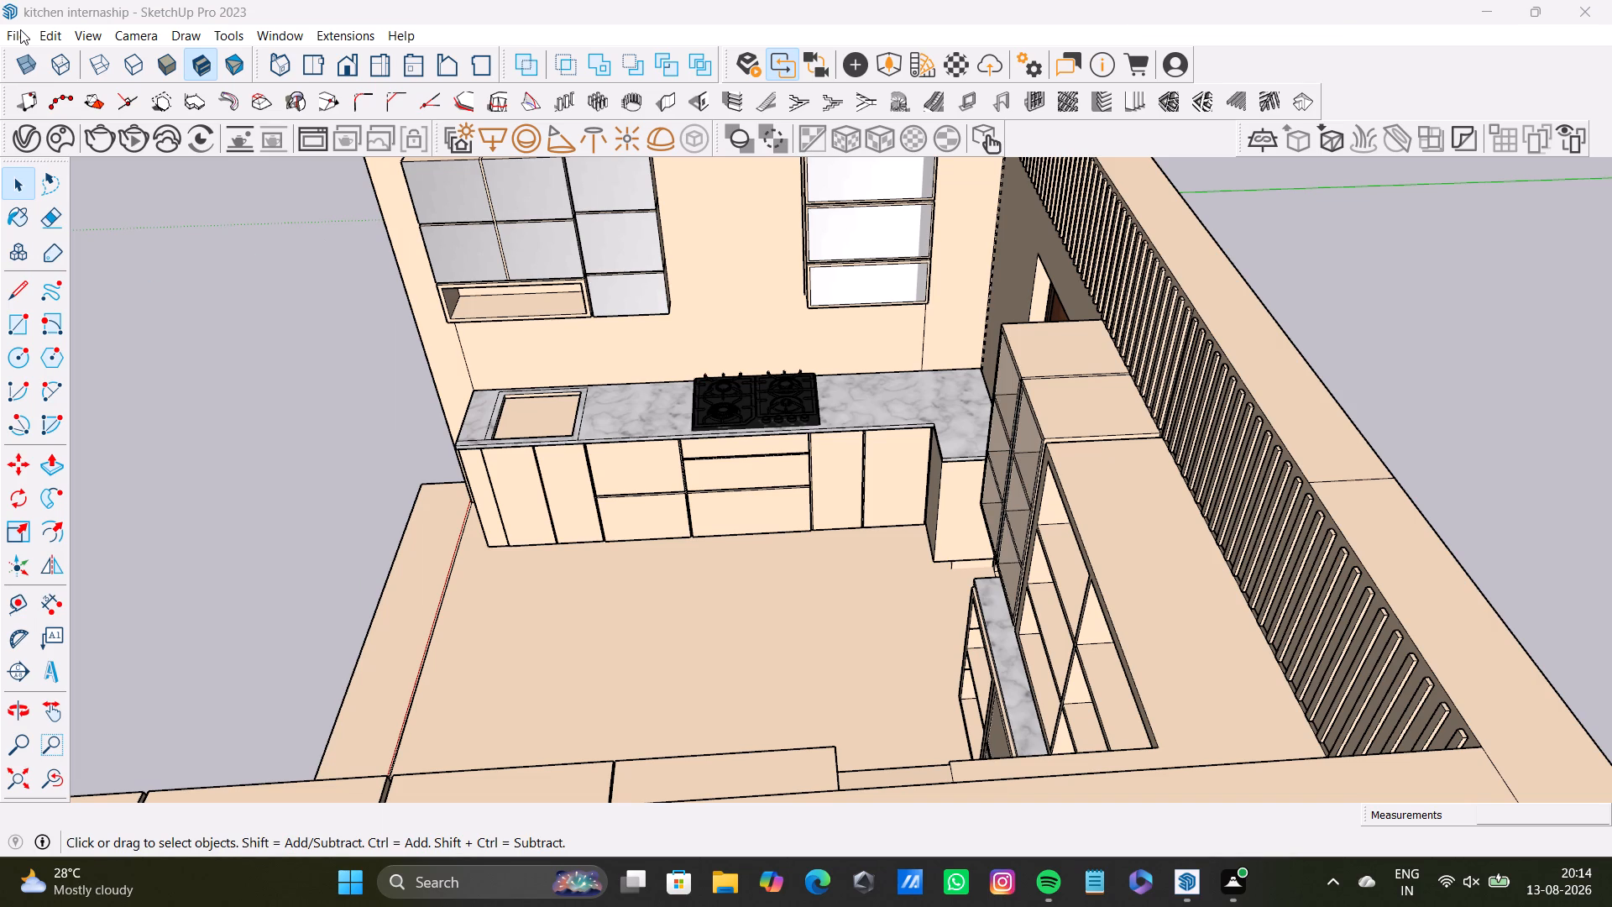
# Open the model file import and look through the Downloads folder for a ready-made kitchen prop.
pyautogui.click(20, 29)
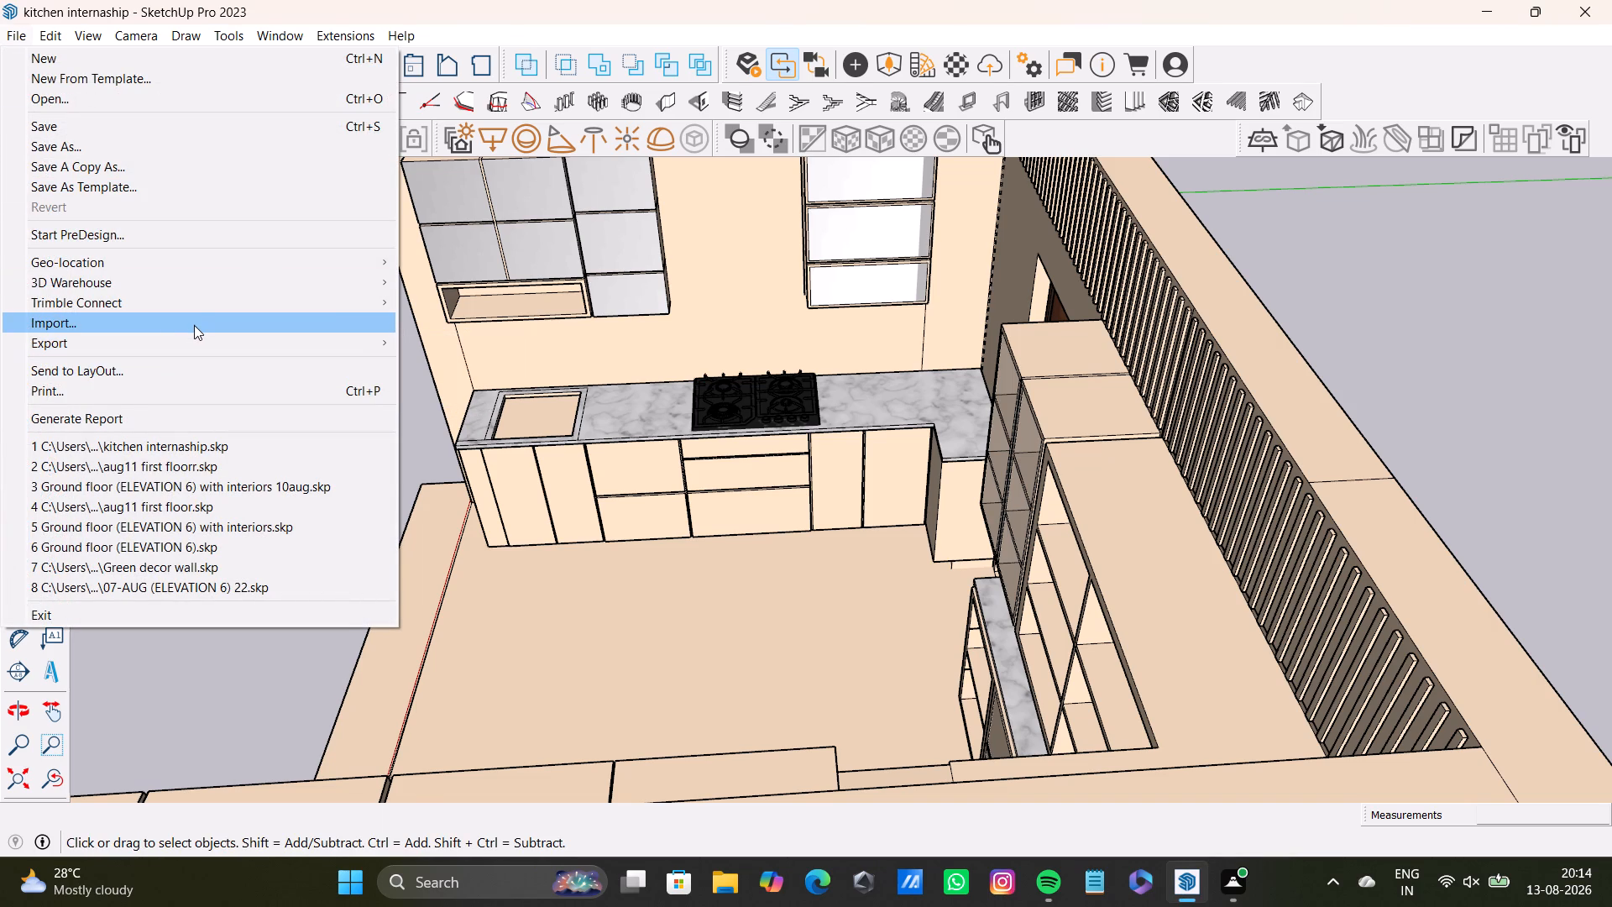
pyautogui.click(194, 325)
pyautogui.scroll(-2, 280, 305)
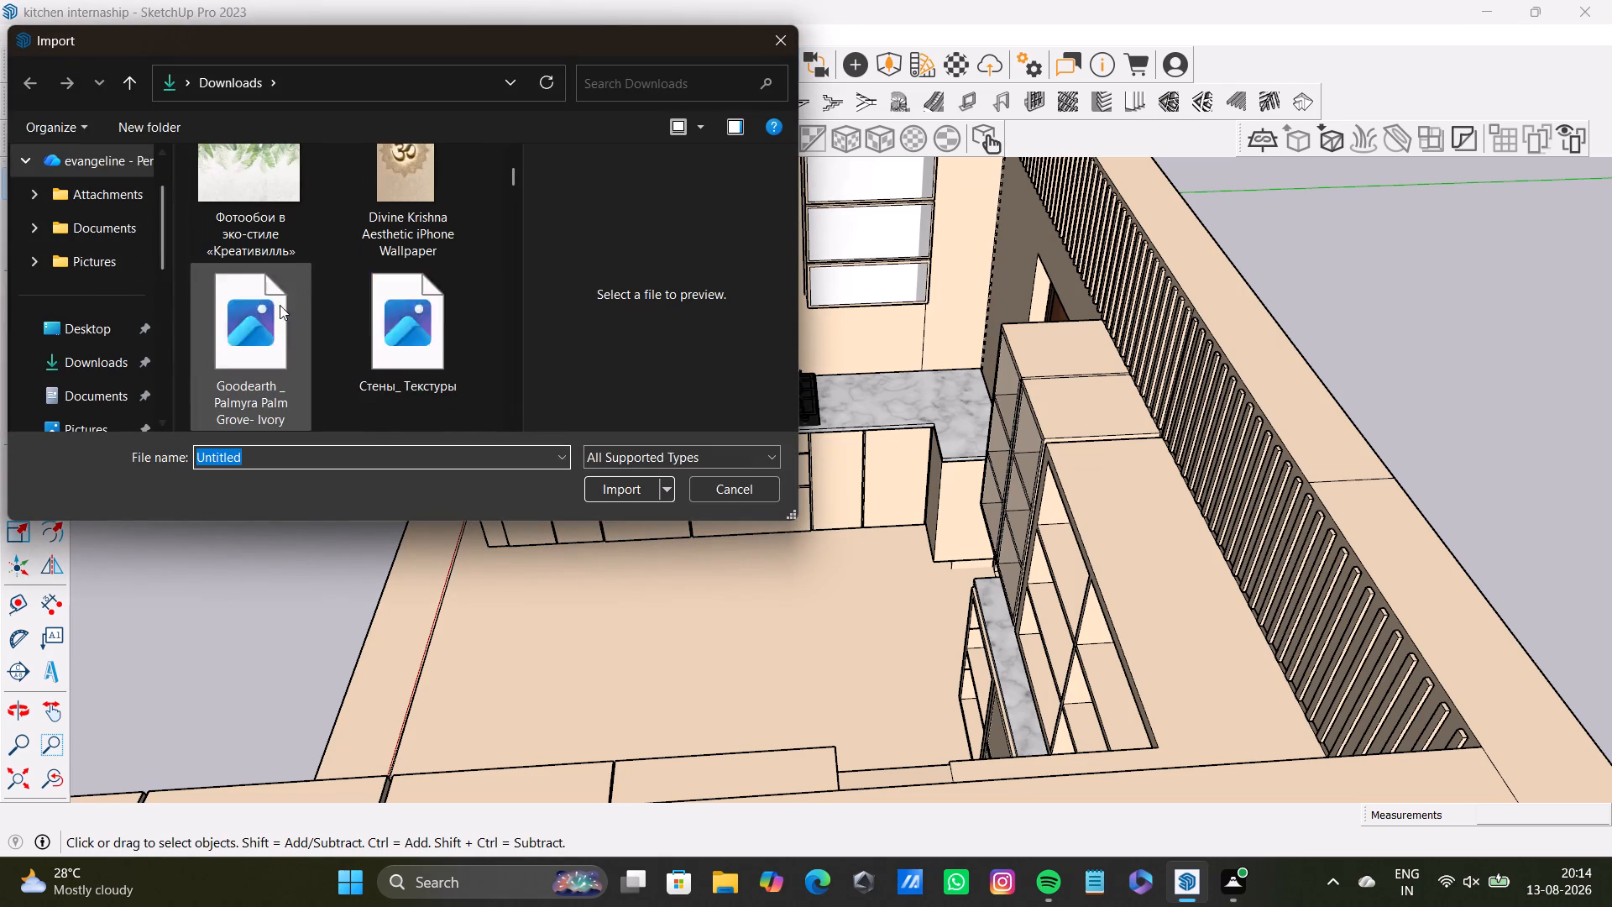
pyautogui.scroll(-8, 280, 305)
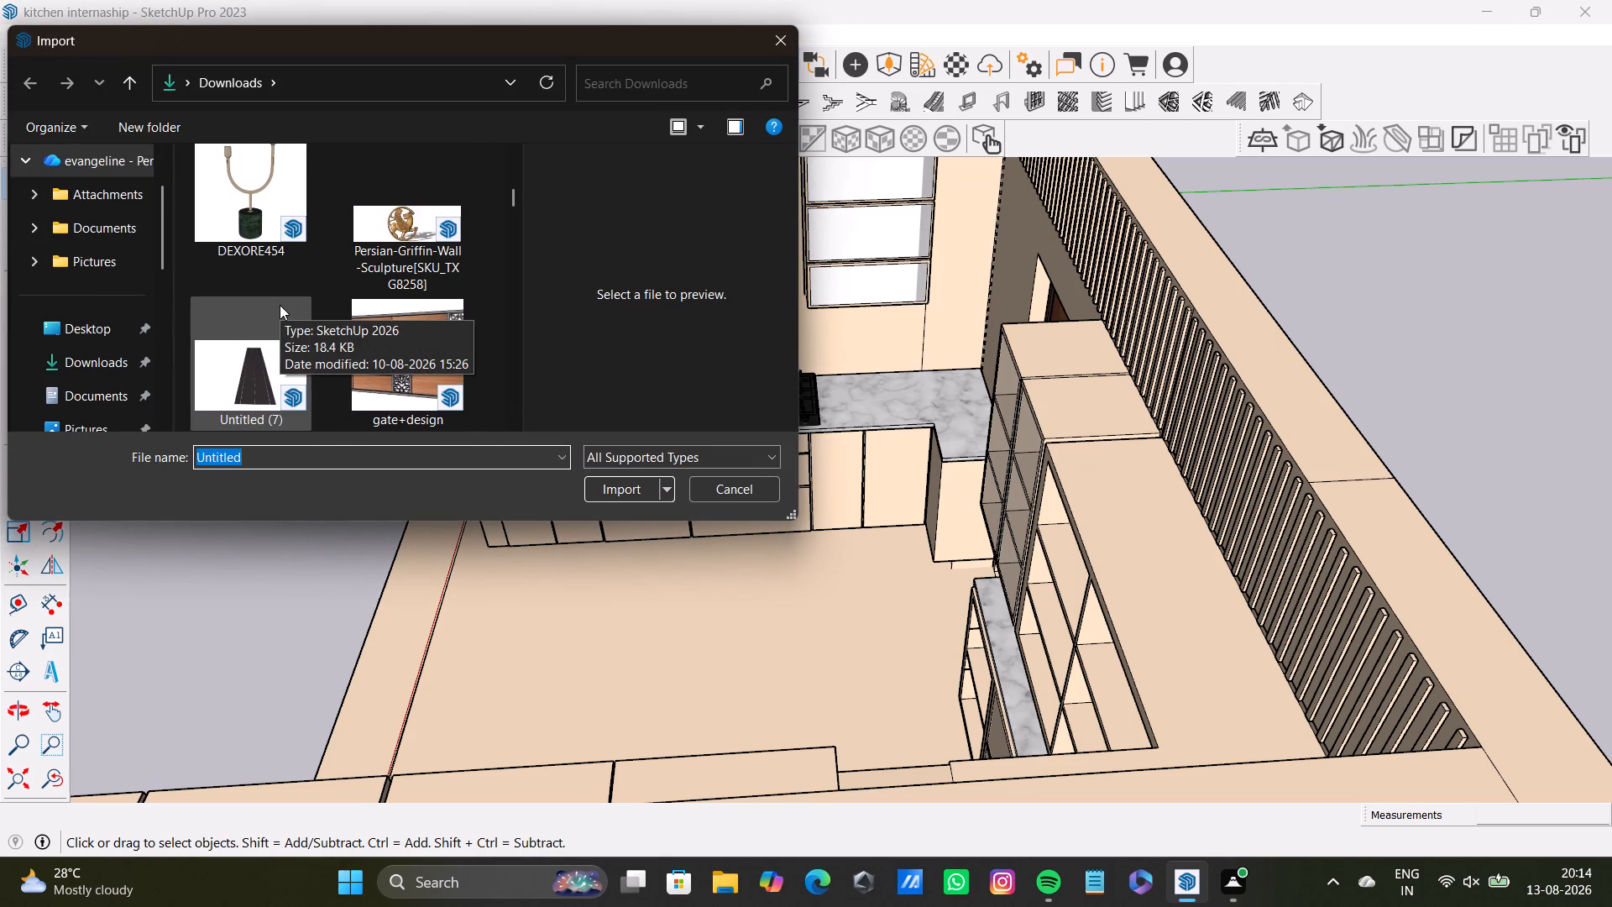
pyautogui.scroll(5, 280, 305)
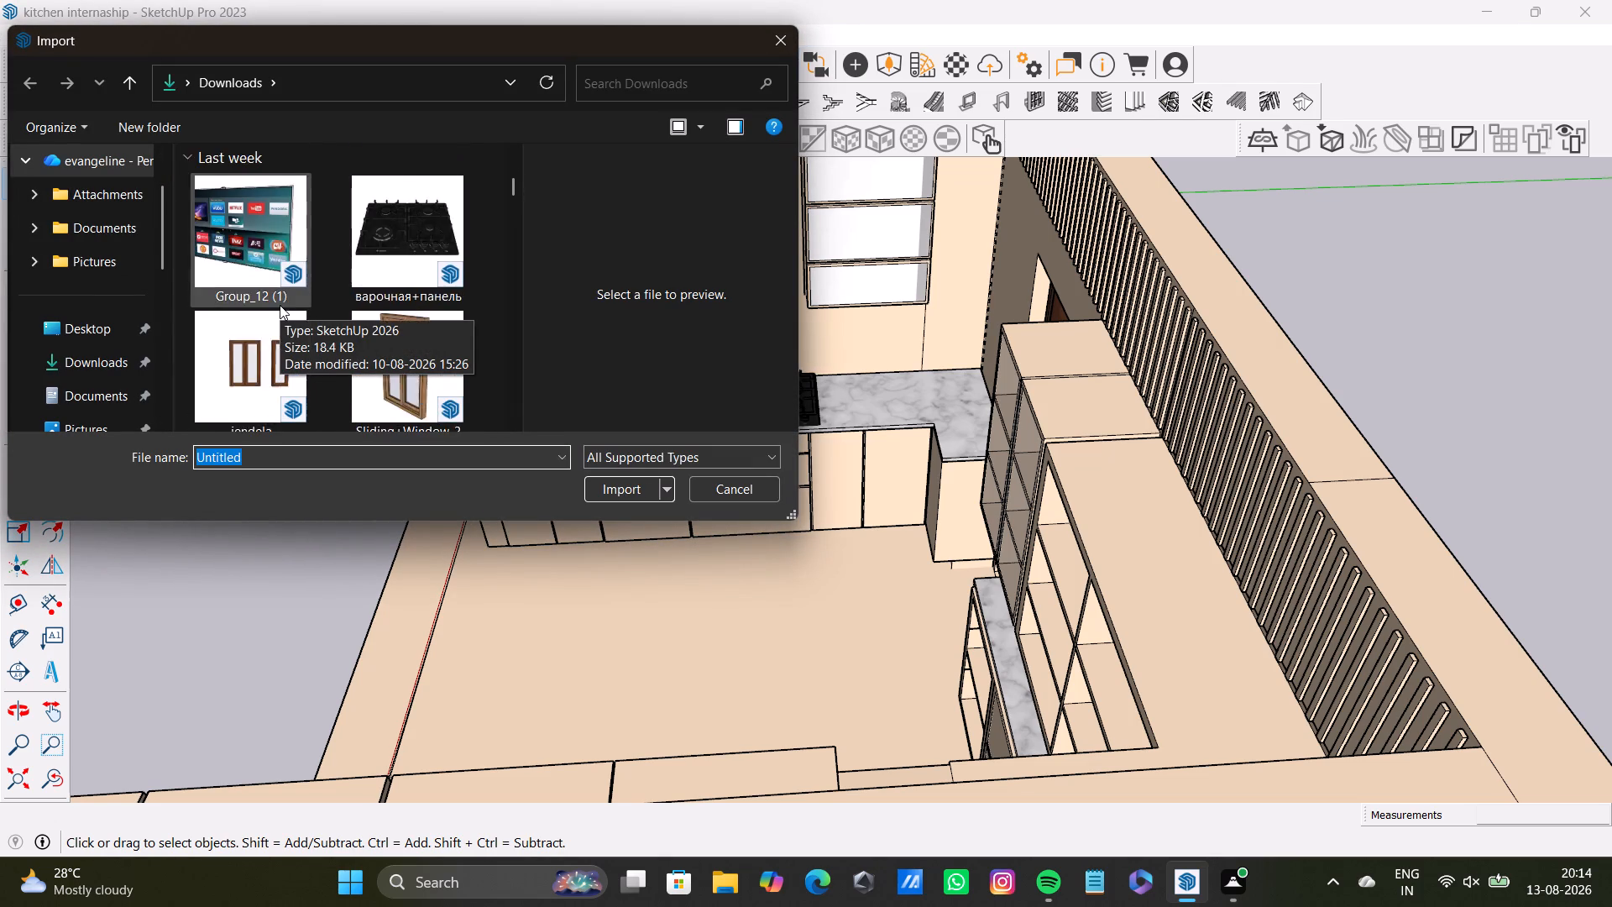
pyautogui.scroll(1, 280, 305)
pyautogui.scroll(-7, 280, 305)
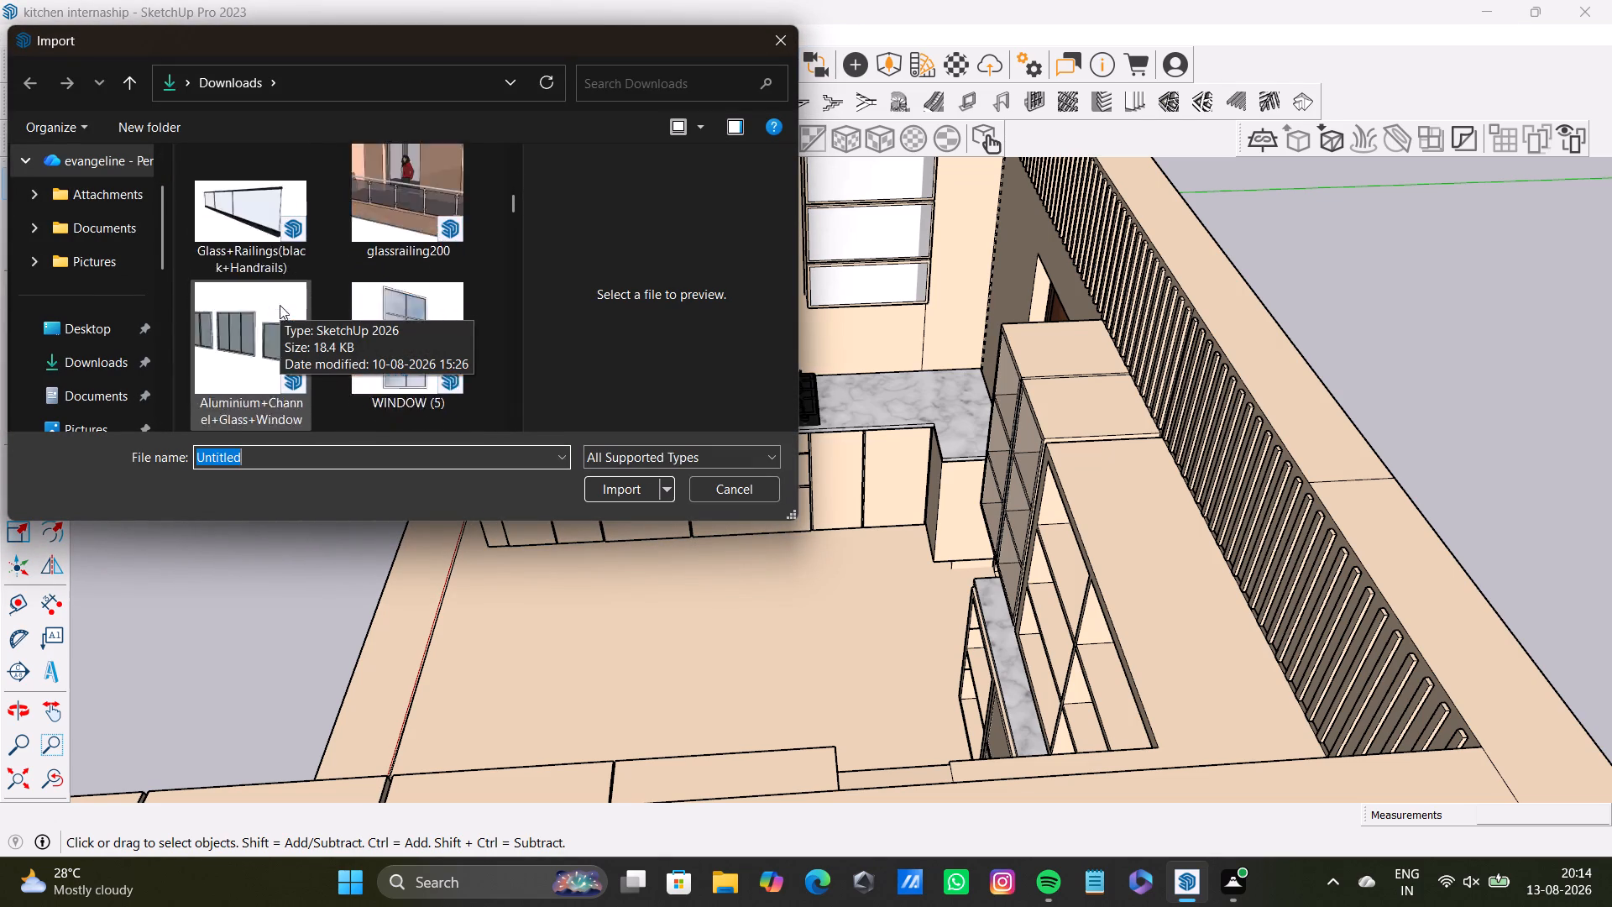
pyautogui.scroll(-9, 280, 305)
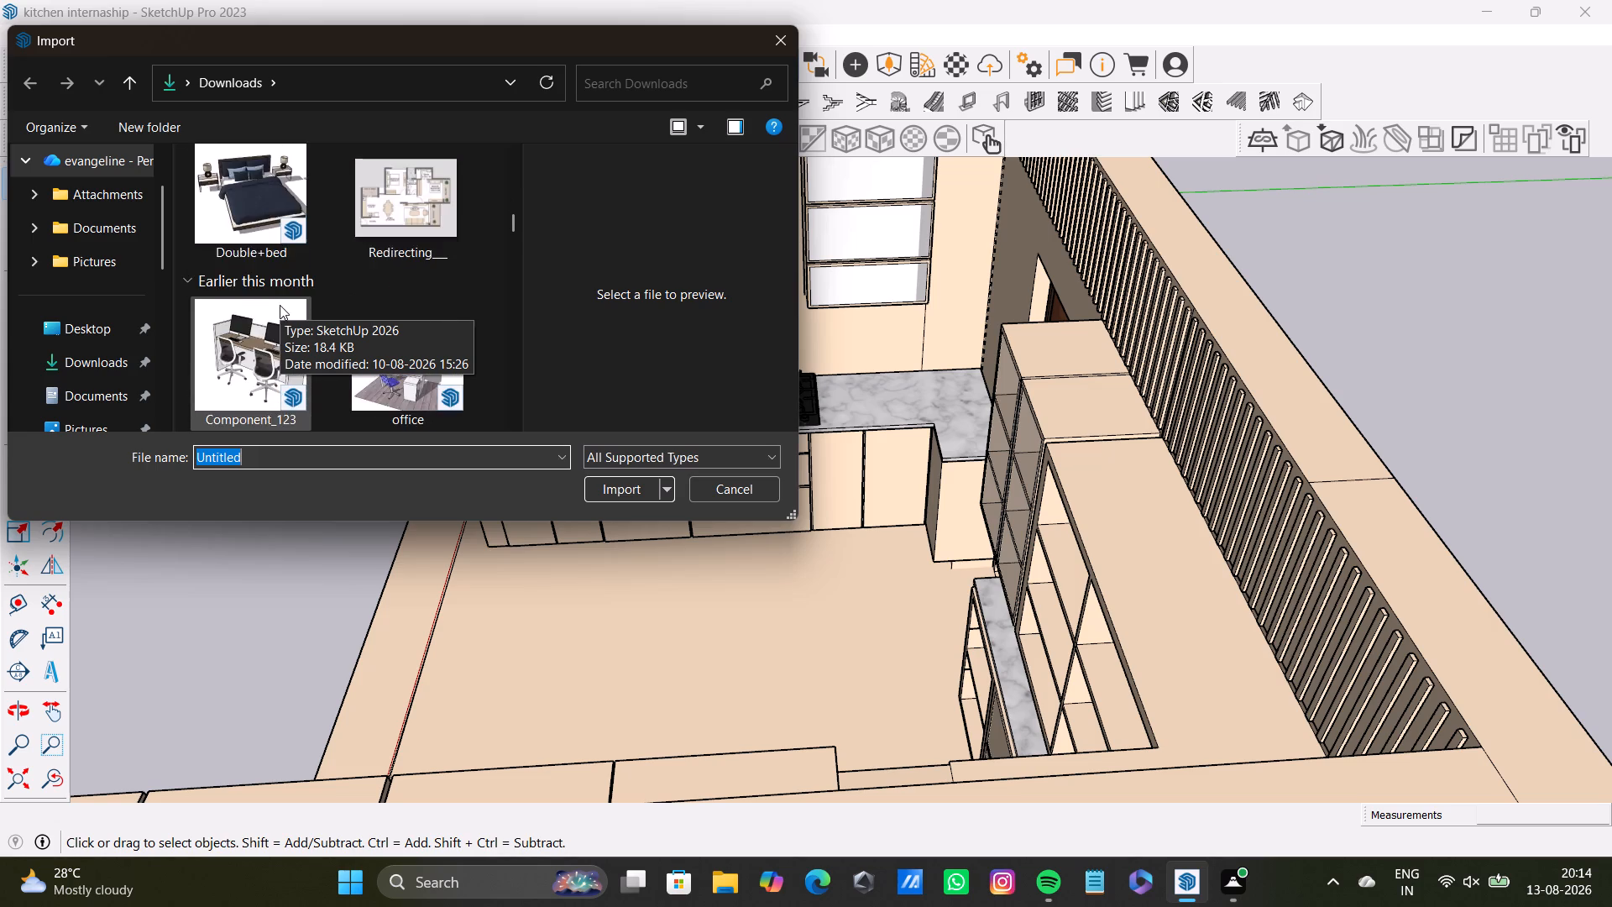
pyautogui.scroll(-8, 280, 305)
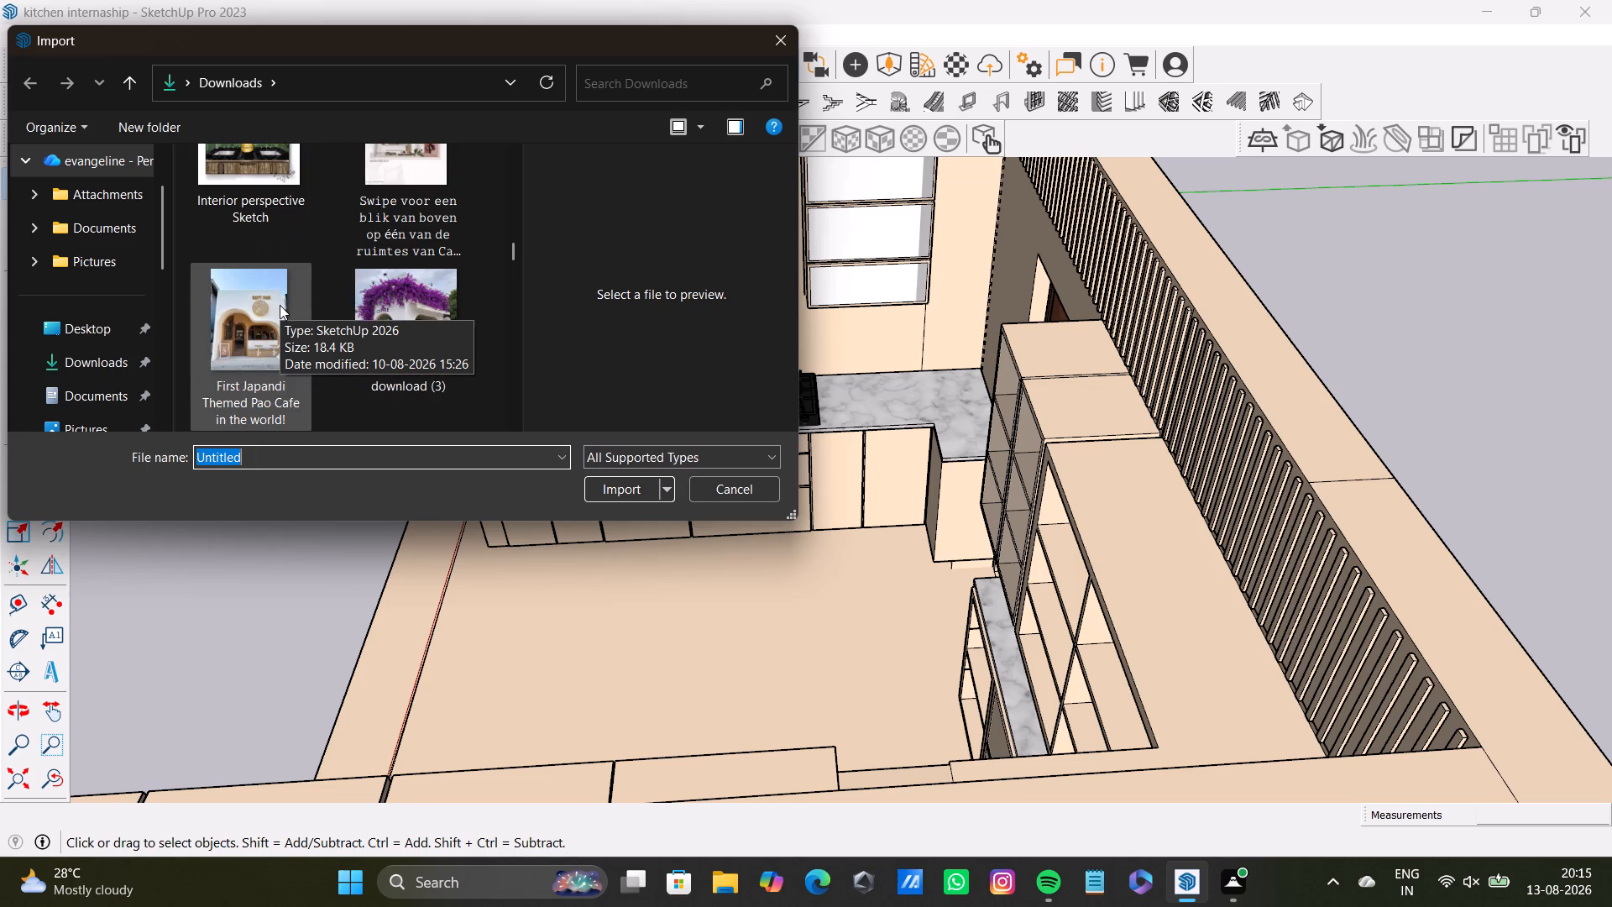
pyautogui.scroll(-12, 280, 305)
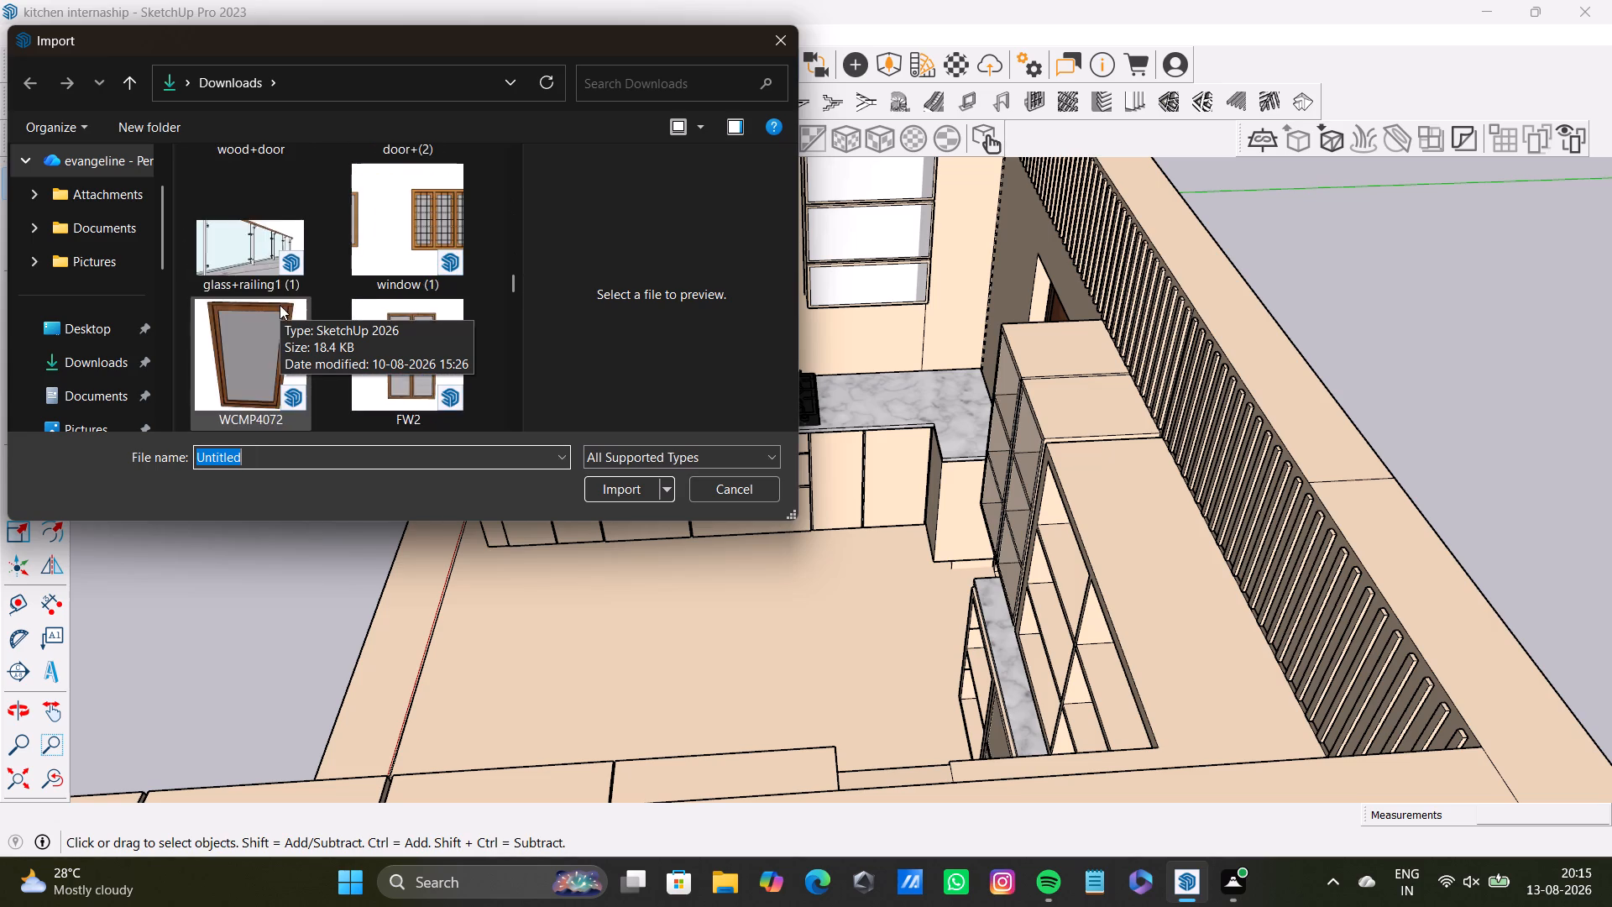
pyautogui.scroll(3, 280, 305)
pyautogui.scroll(-2, 411, 305)
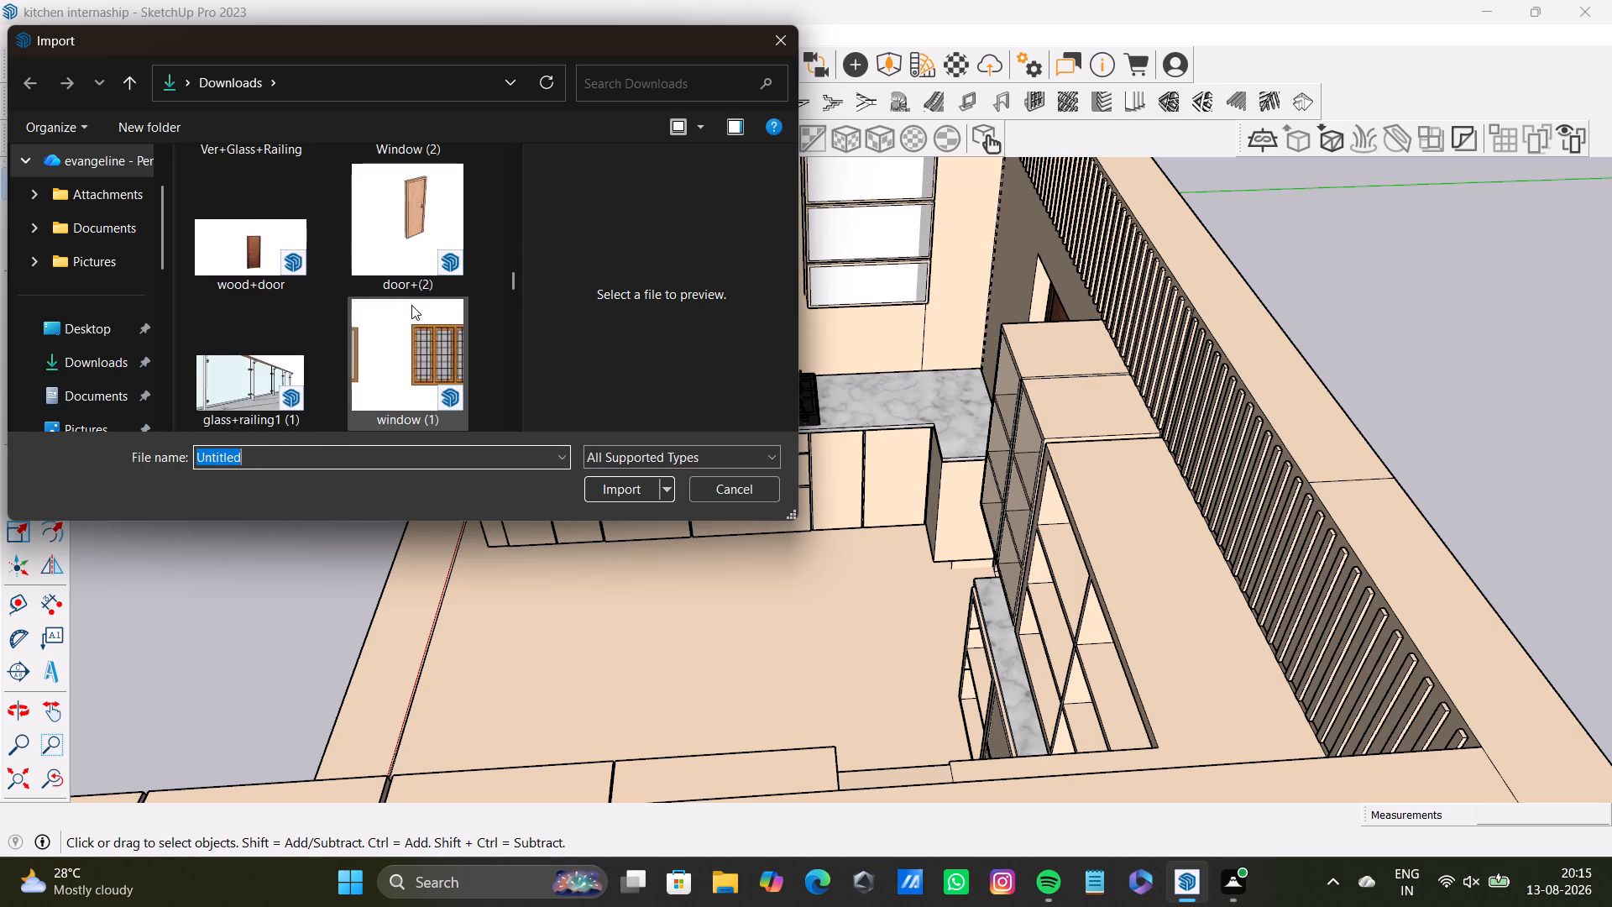
pyautogui.scroll(-10, 411, 305)
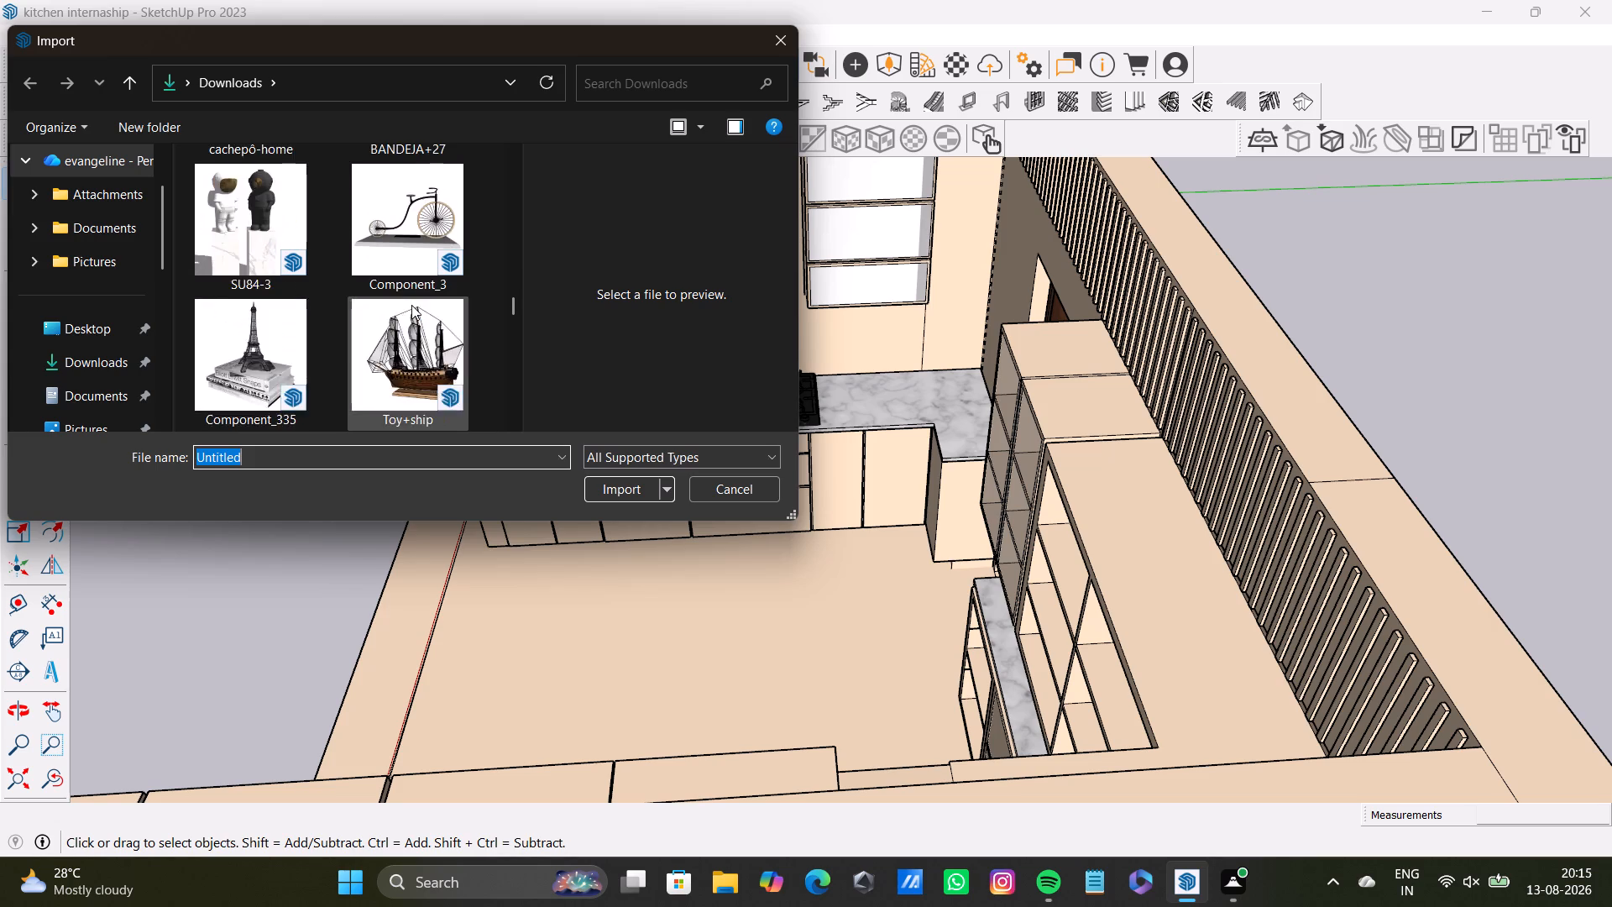
pyautogui.scroll(-6, 411, 305)
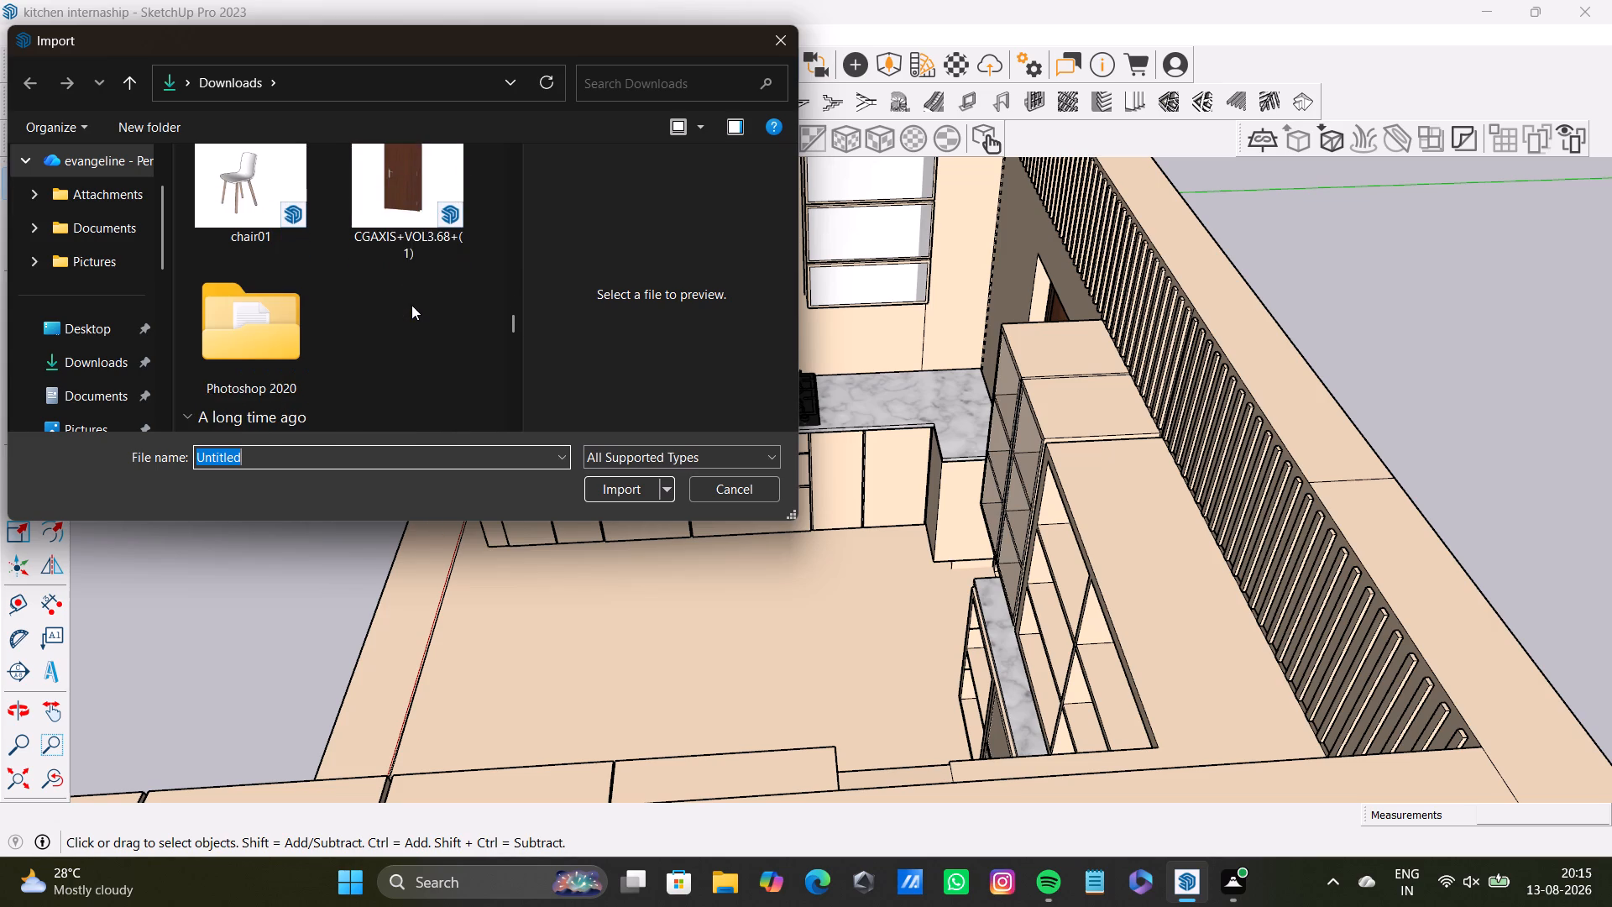
pyautogui.scroll(12, 411, 305)
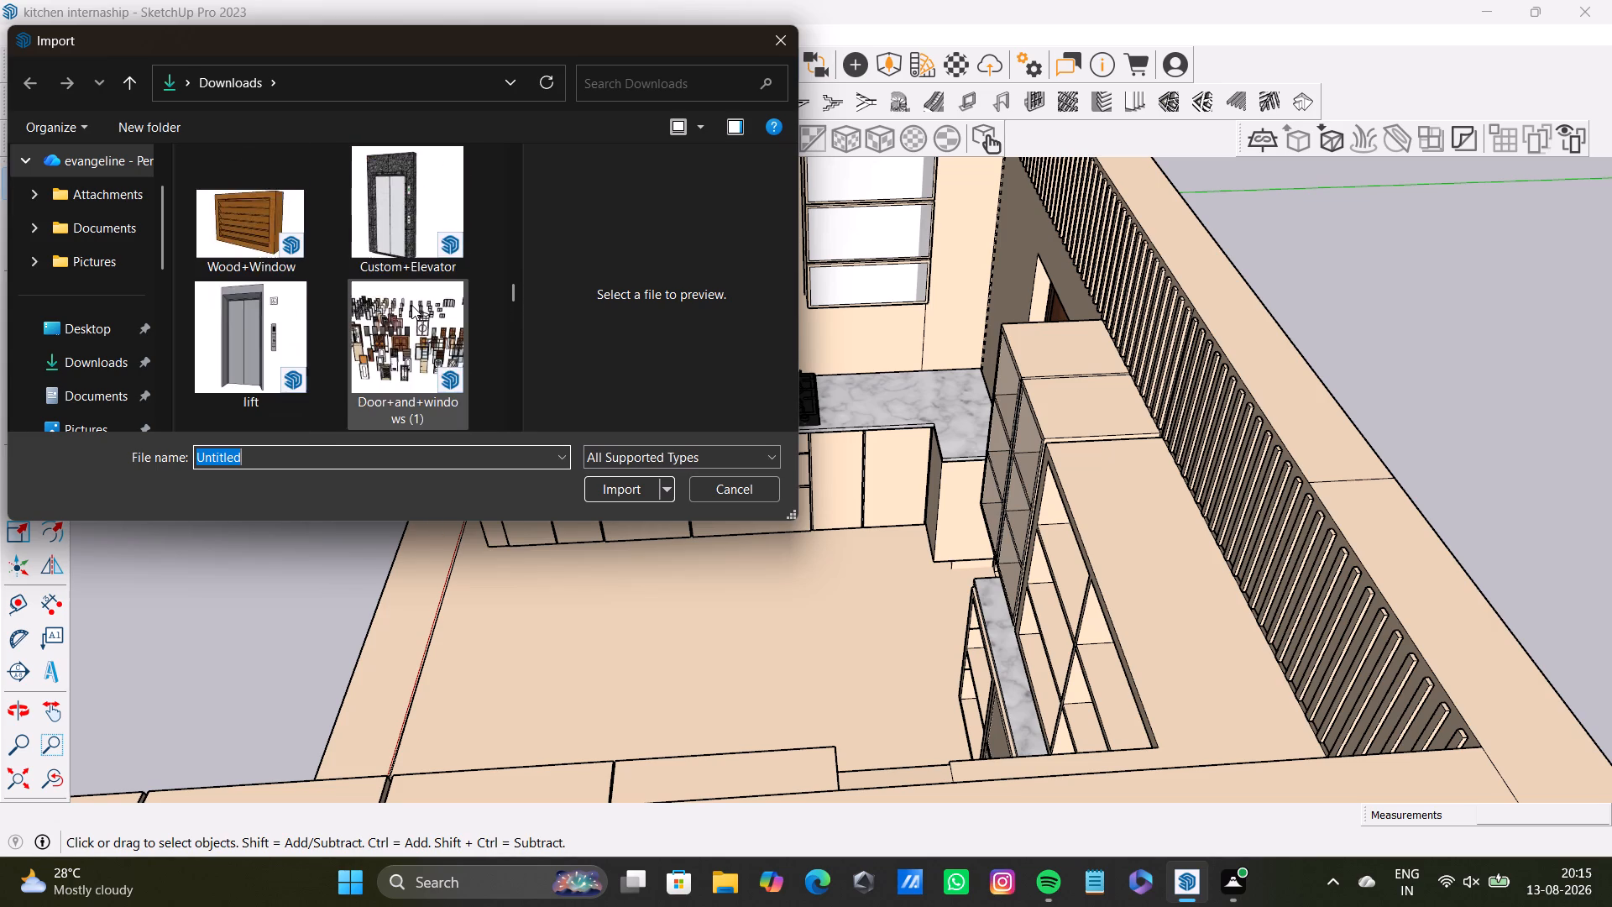
pyautogui.scroll(19, 411, 305)
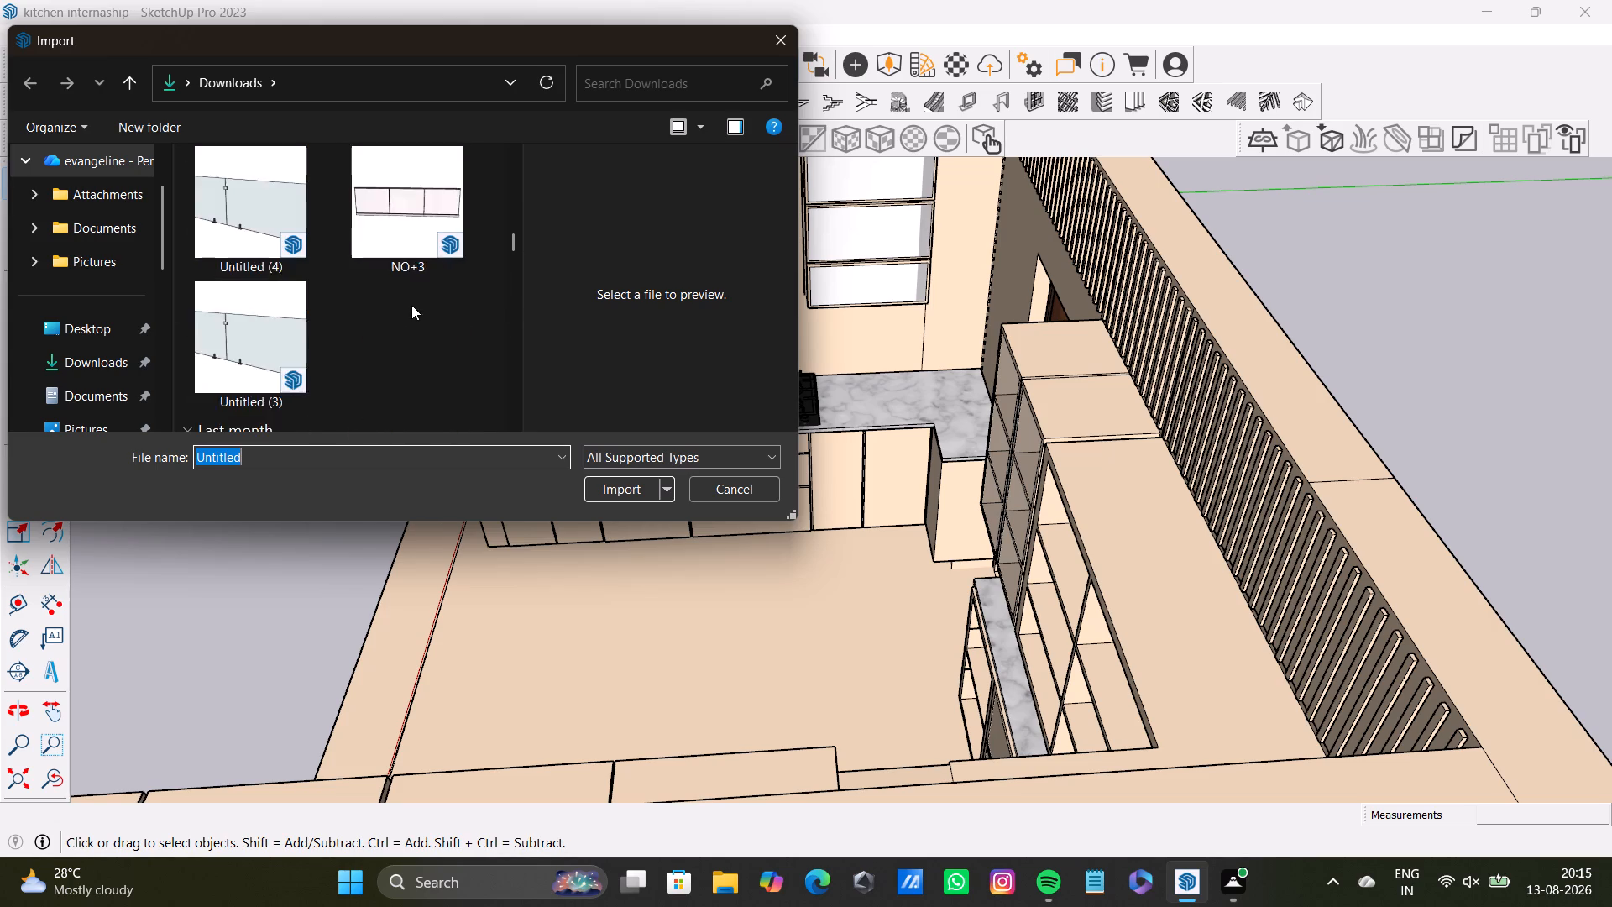
pyautogui.scroll(13, 411, 305)
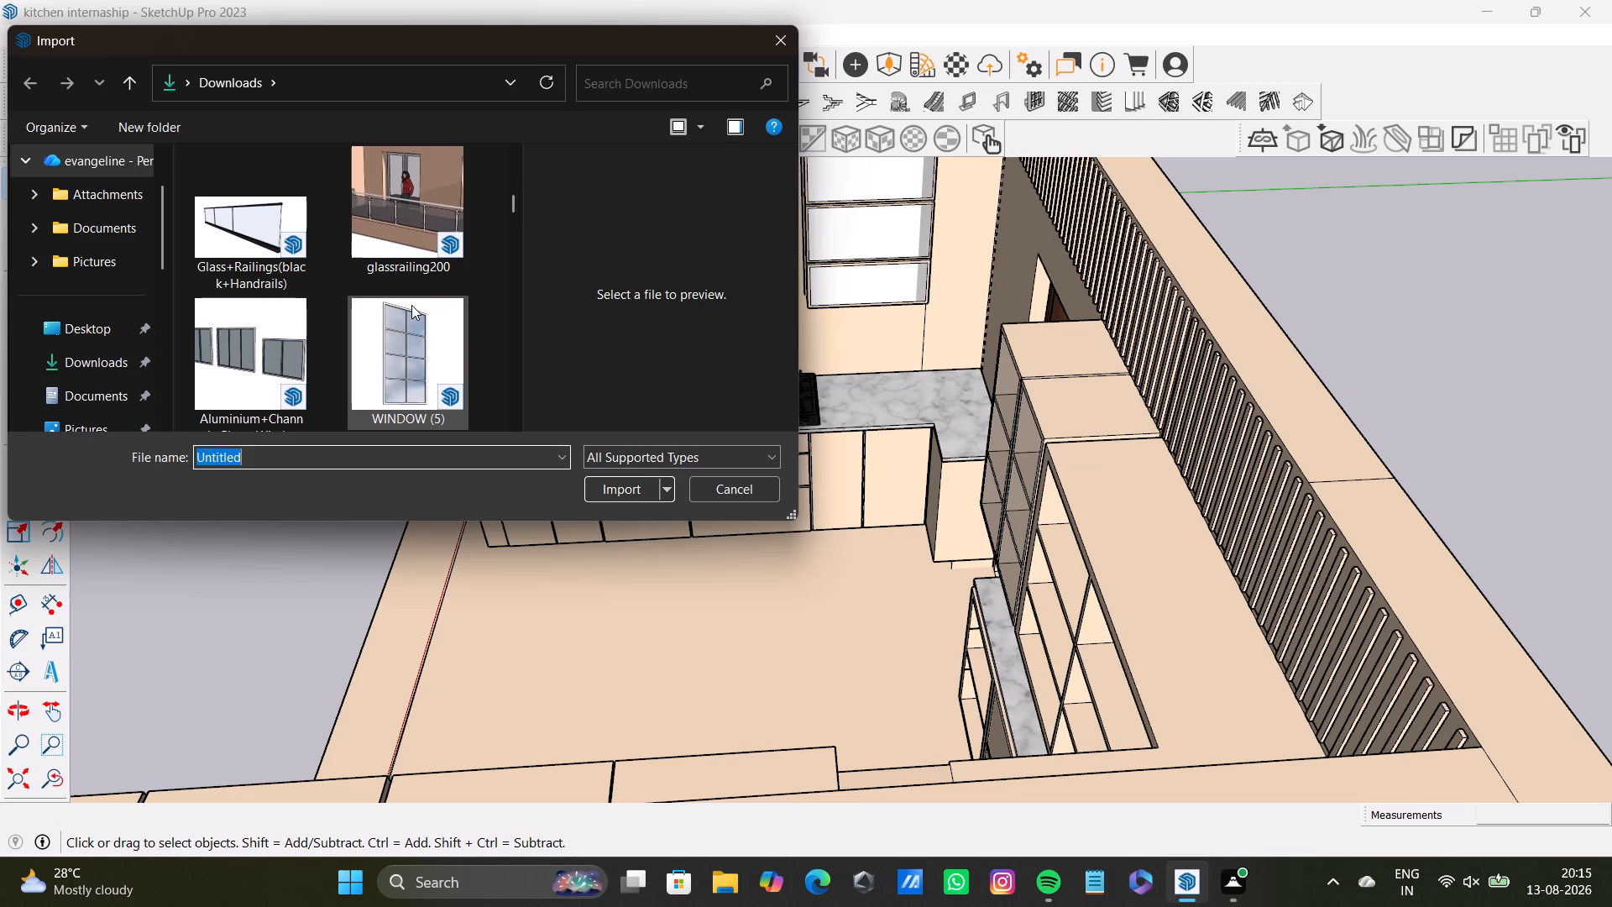
pyautogui.scroll(12, 411, 305)
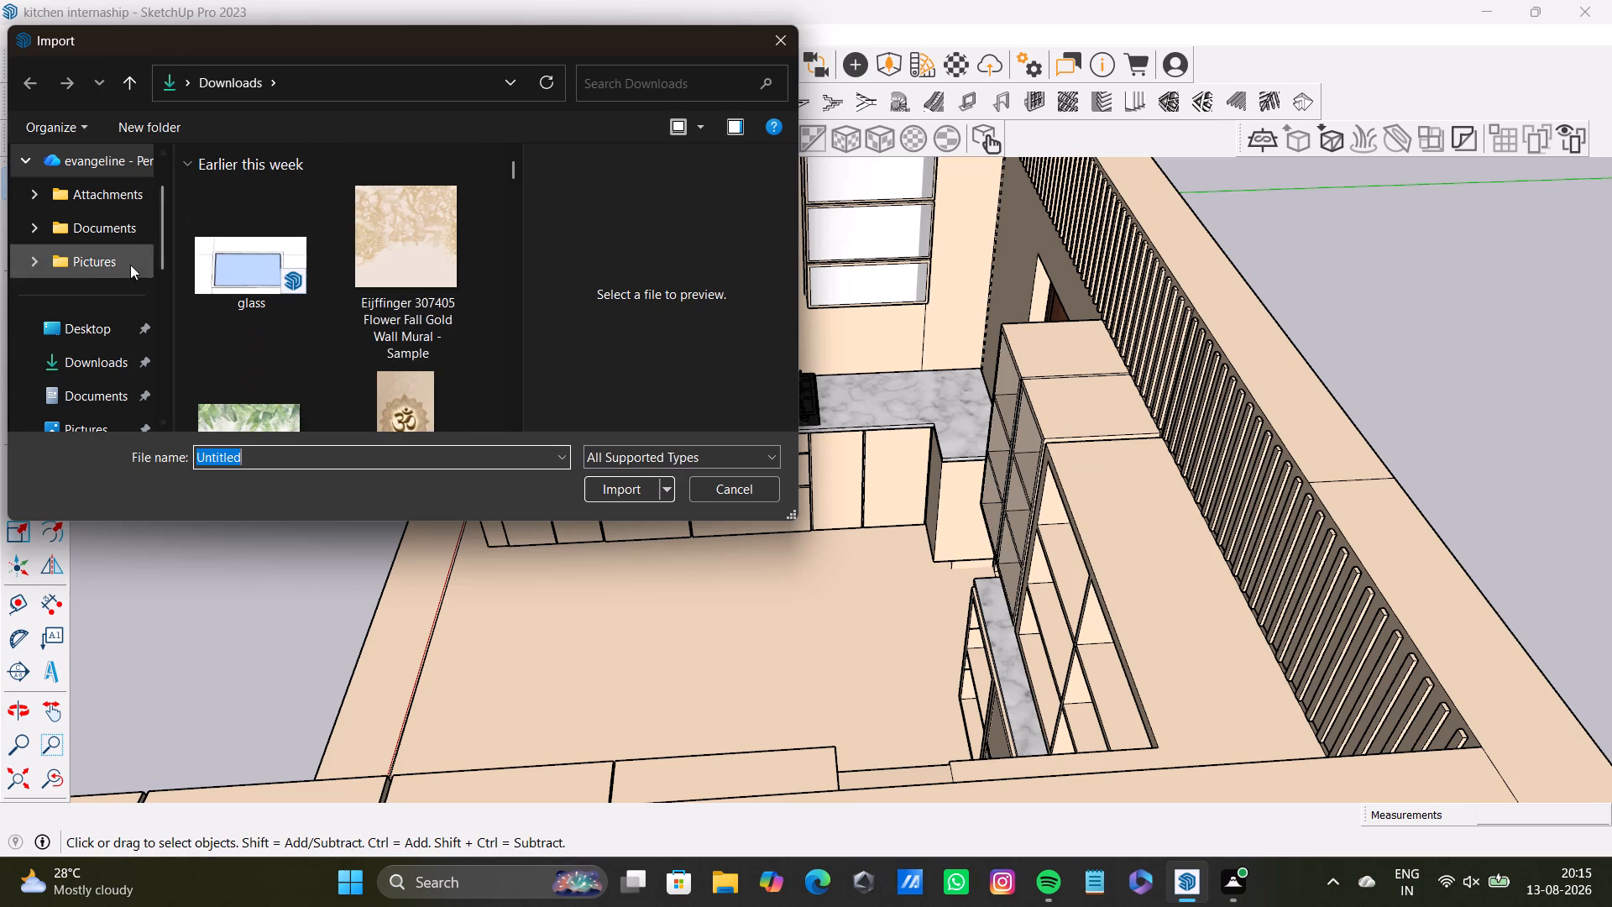
pyautogui.click(86, 354)
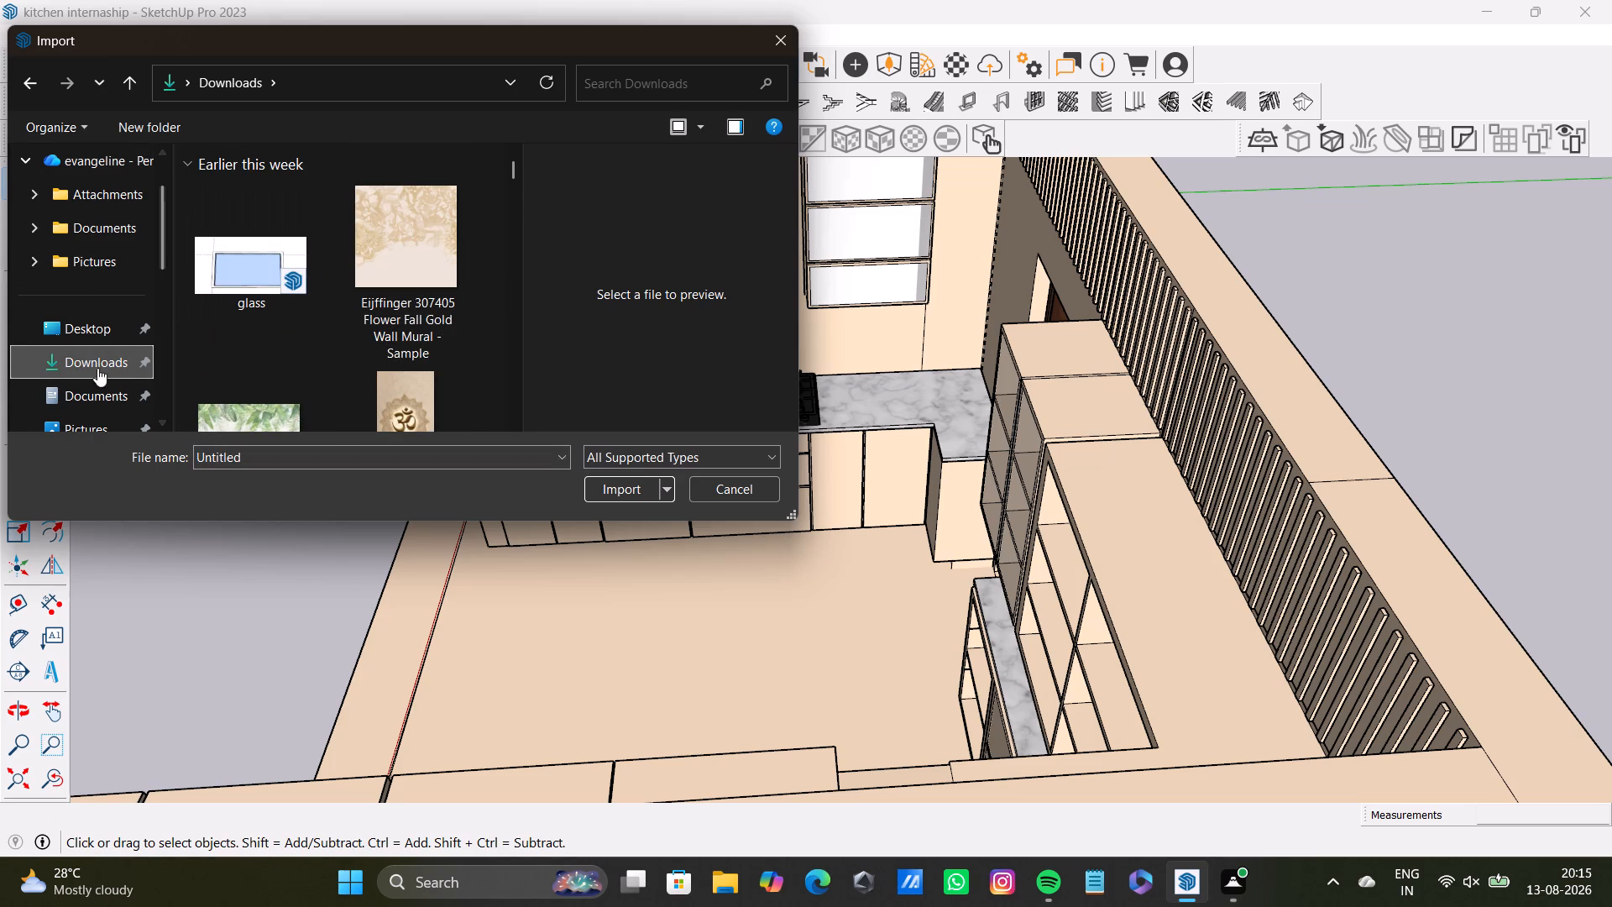
pyautogui.scroll(-15, 385, 282)
pyautogui.scroll(-20, 385, 282)
pyautogui.scroll(-6, 385, 282)
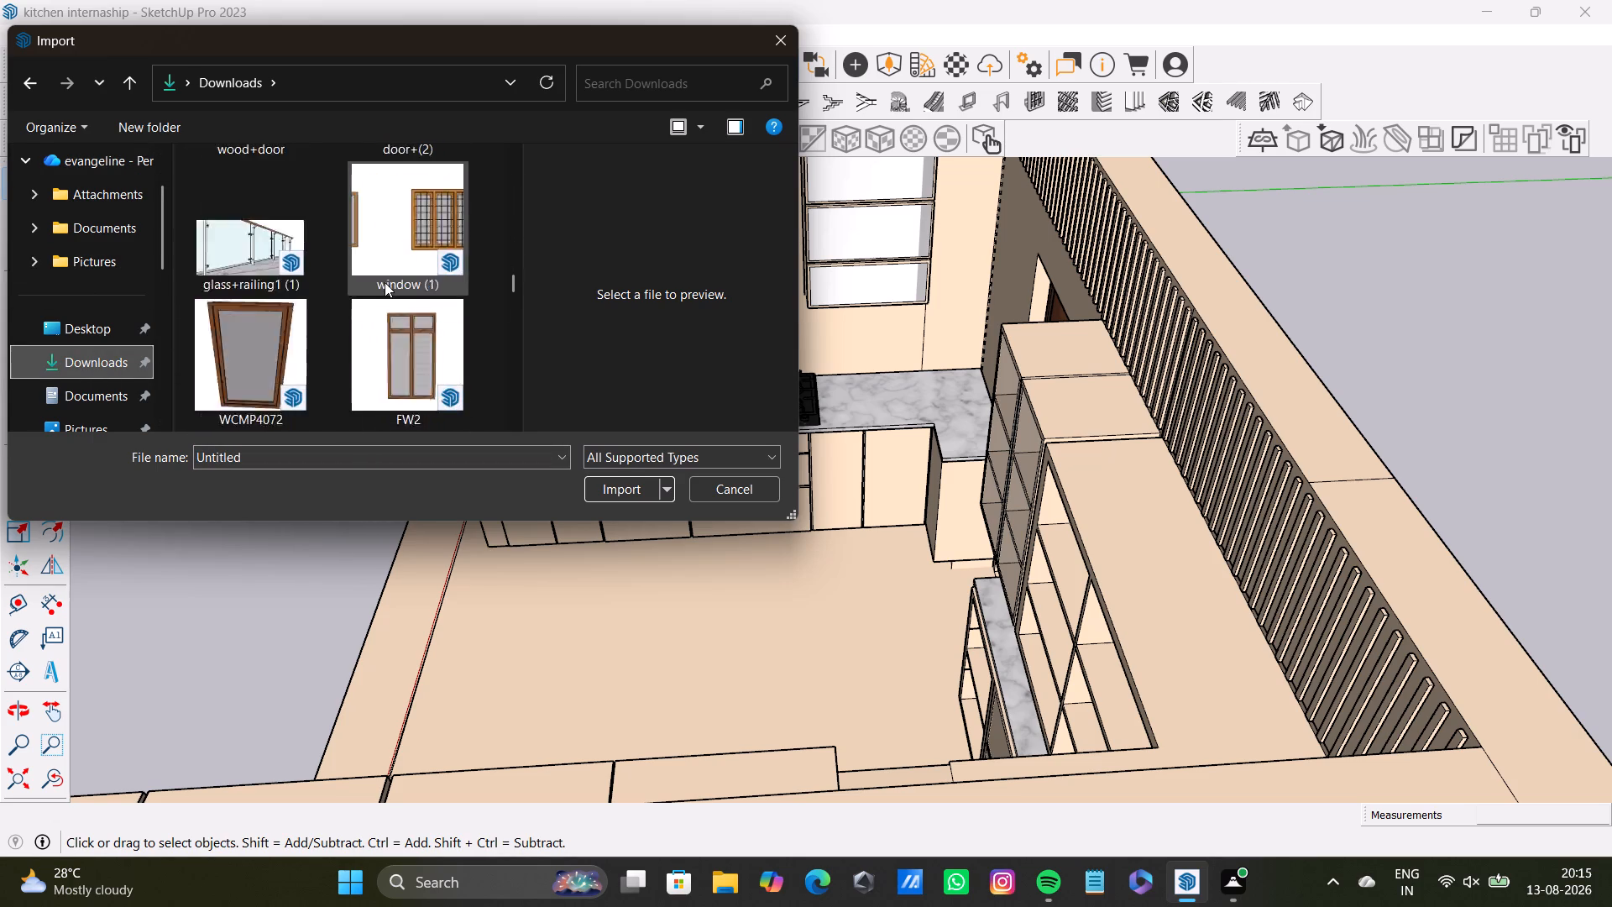
pyautogui.scroll(-12, 385, 282)
pyautogui.scroll(-10, 385, 282)
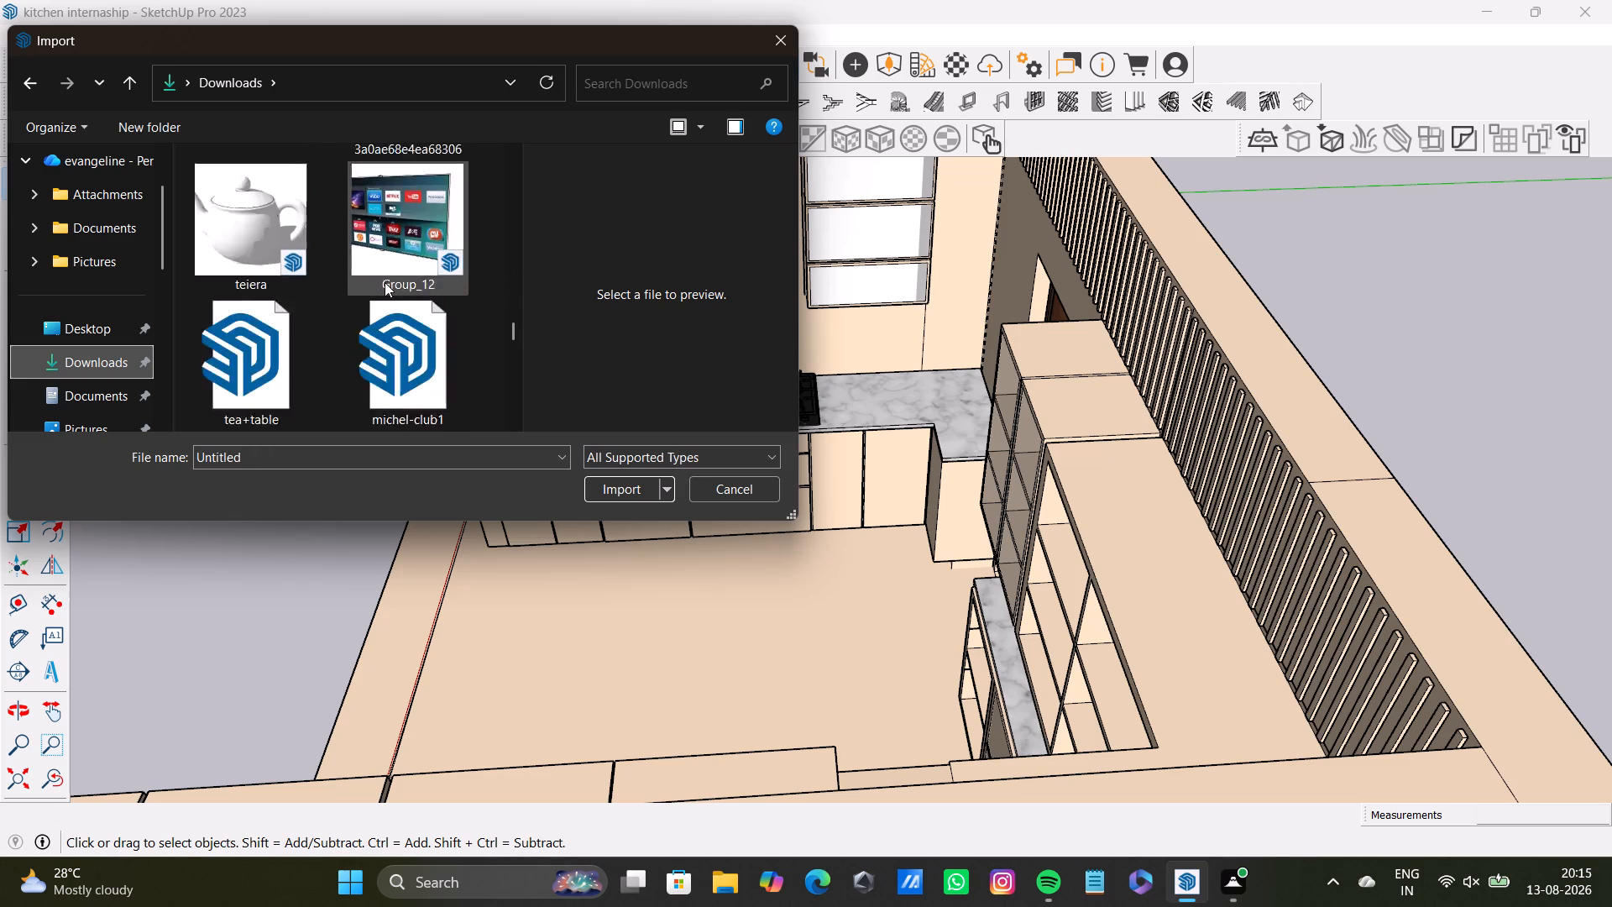
pyautogui.scroll(-5, 385, 282)
pyautogui.scroll(6, 385, 282)
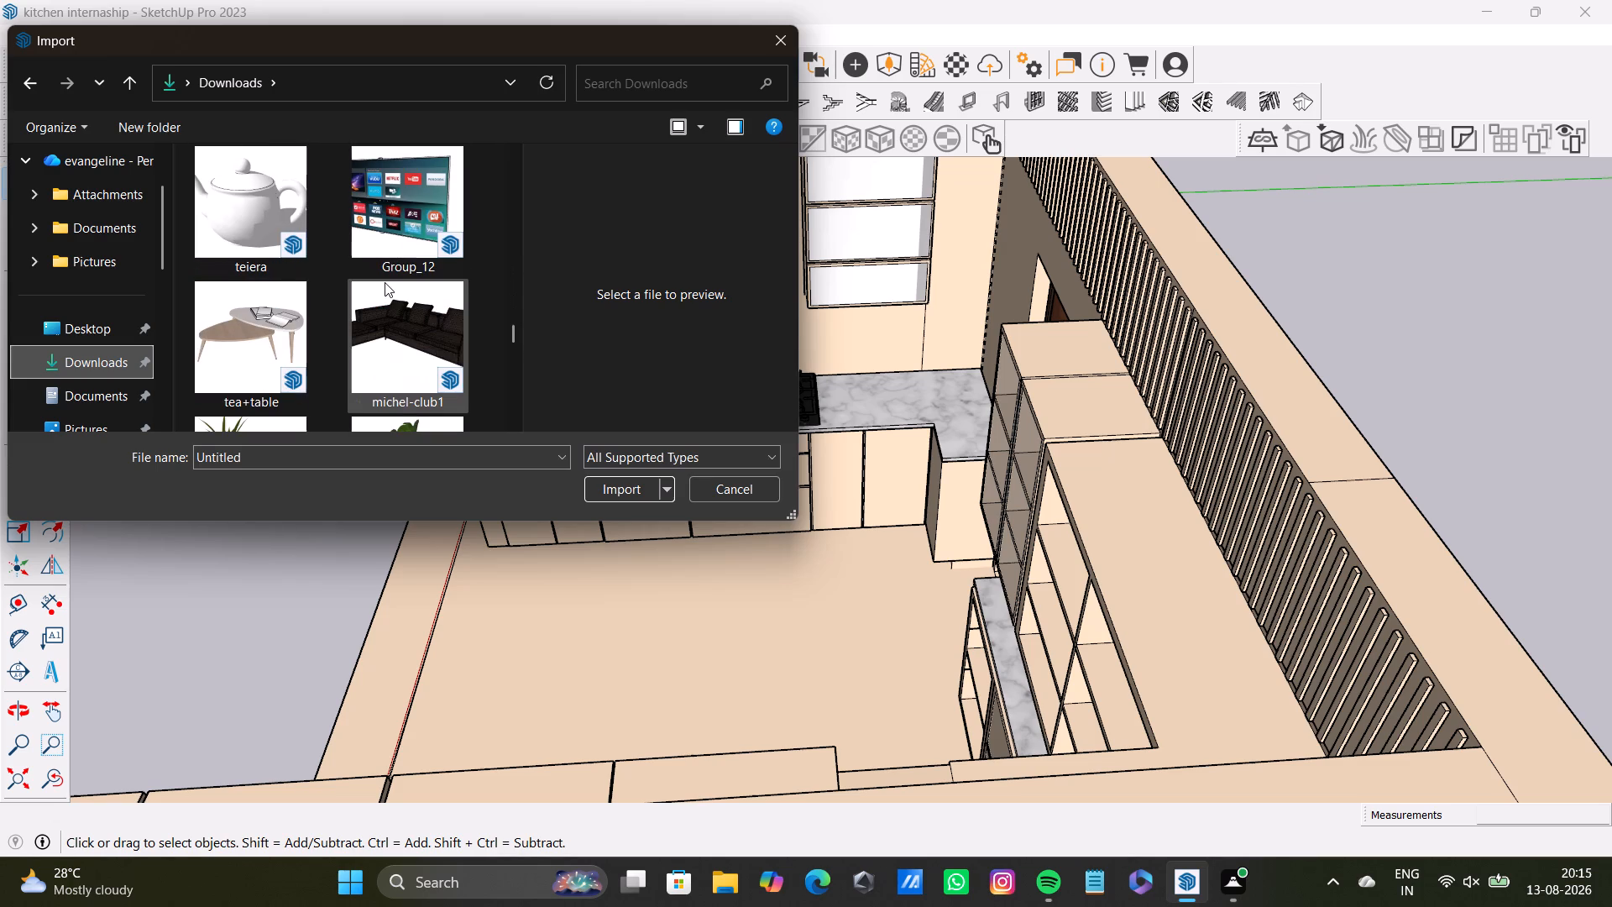
pyautogui.scroll(4, 186, 258)
pyautogui.scroll(-3, 222, 257)
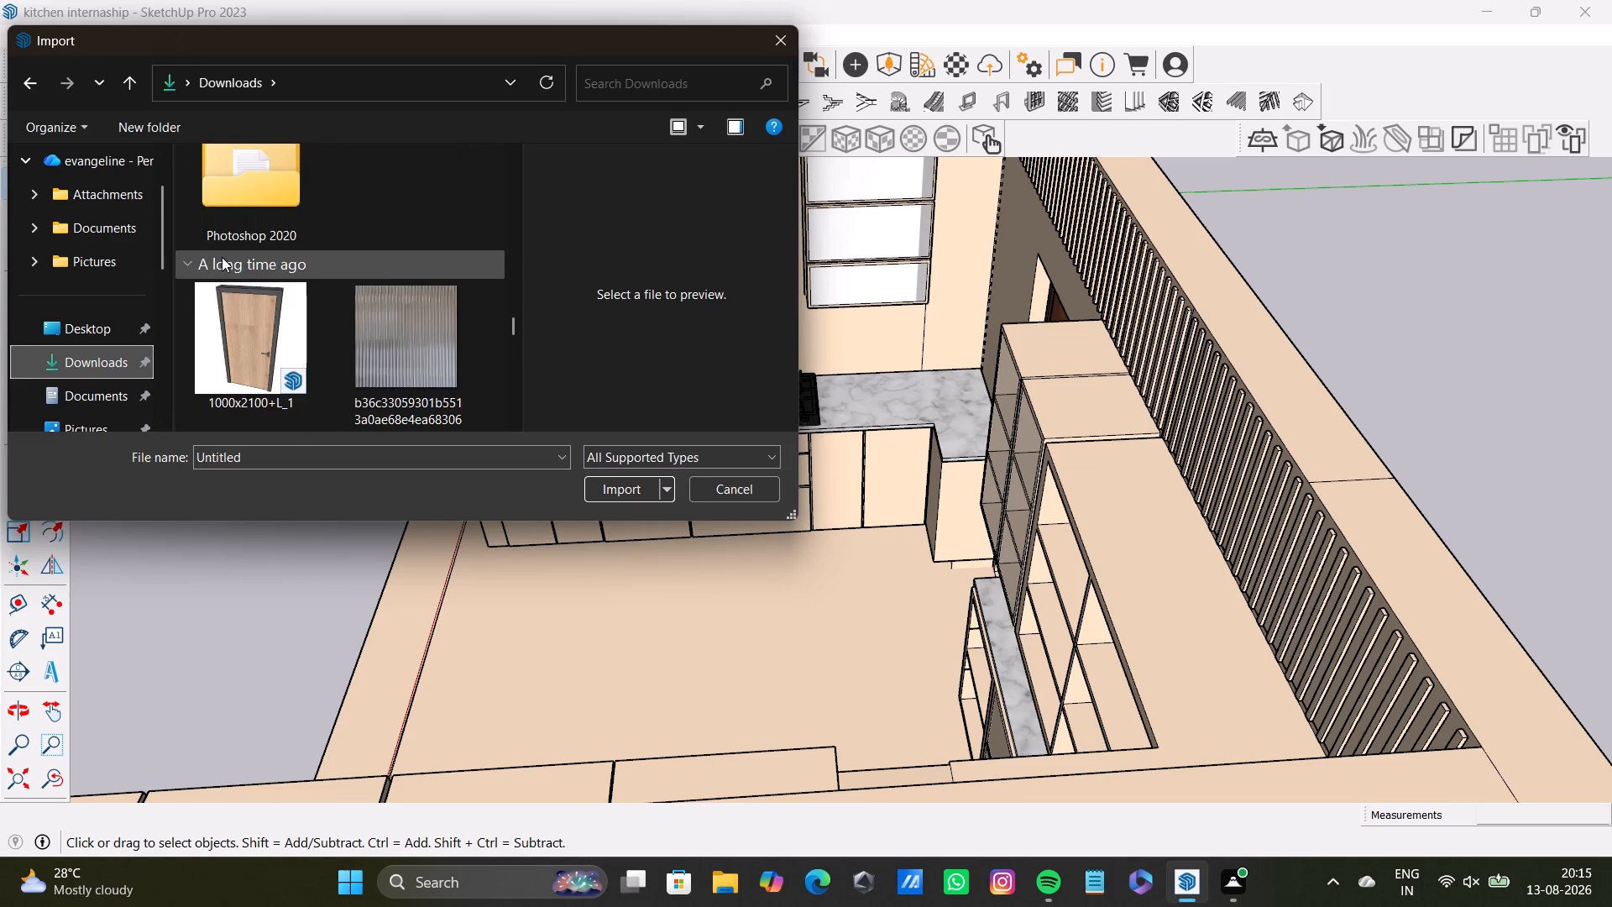
pyautogui.scroll(-8, 222, 257)
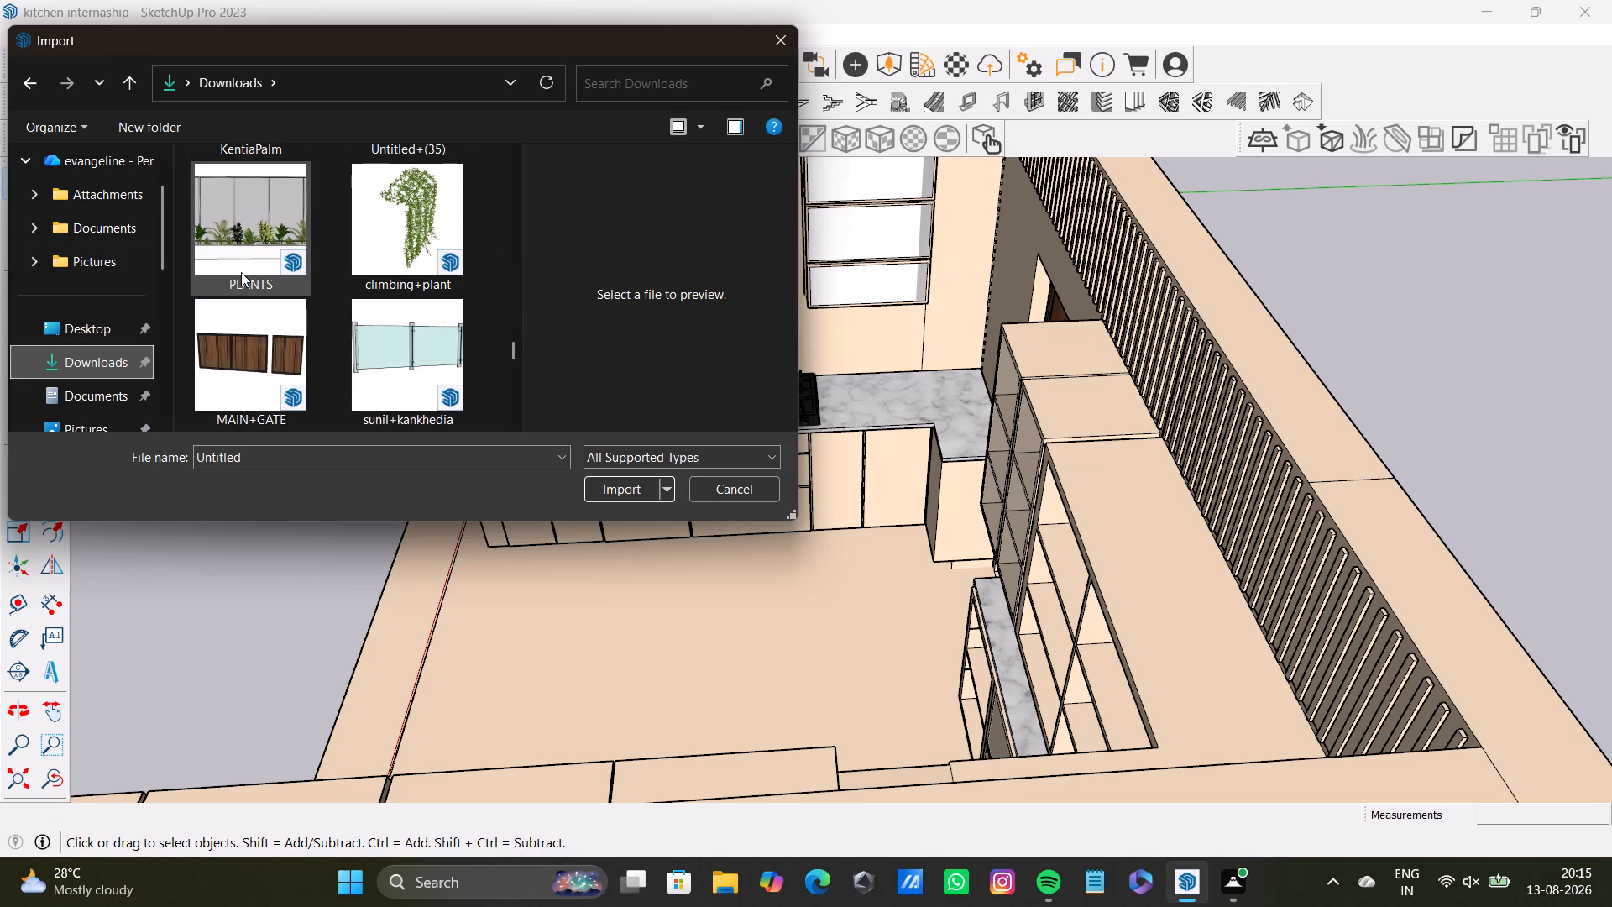
pyautogui.scroll(-10, 241, 272)
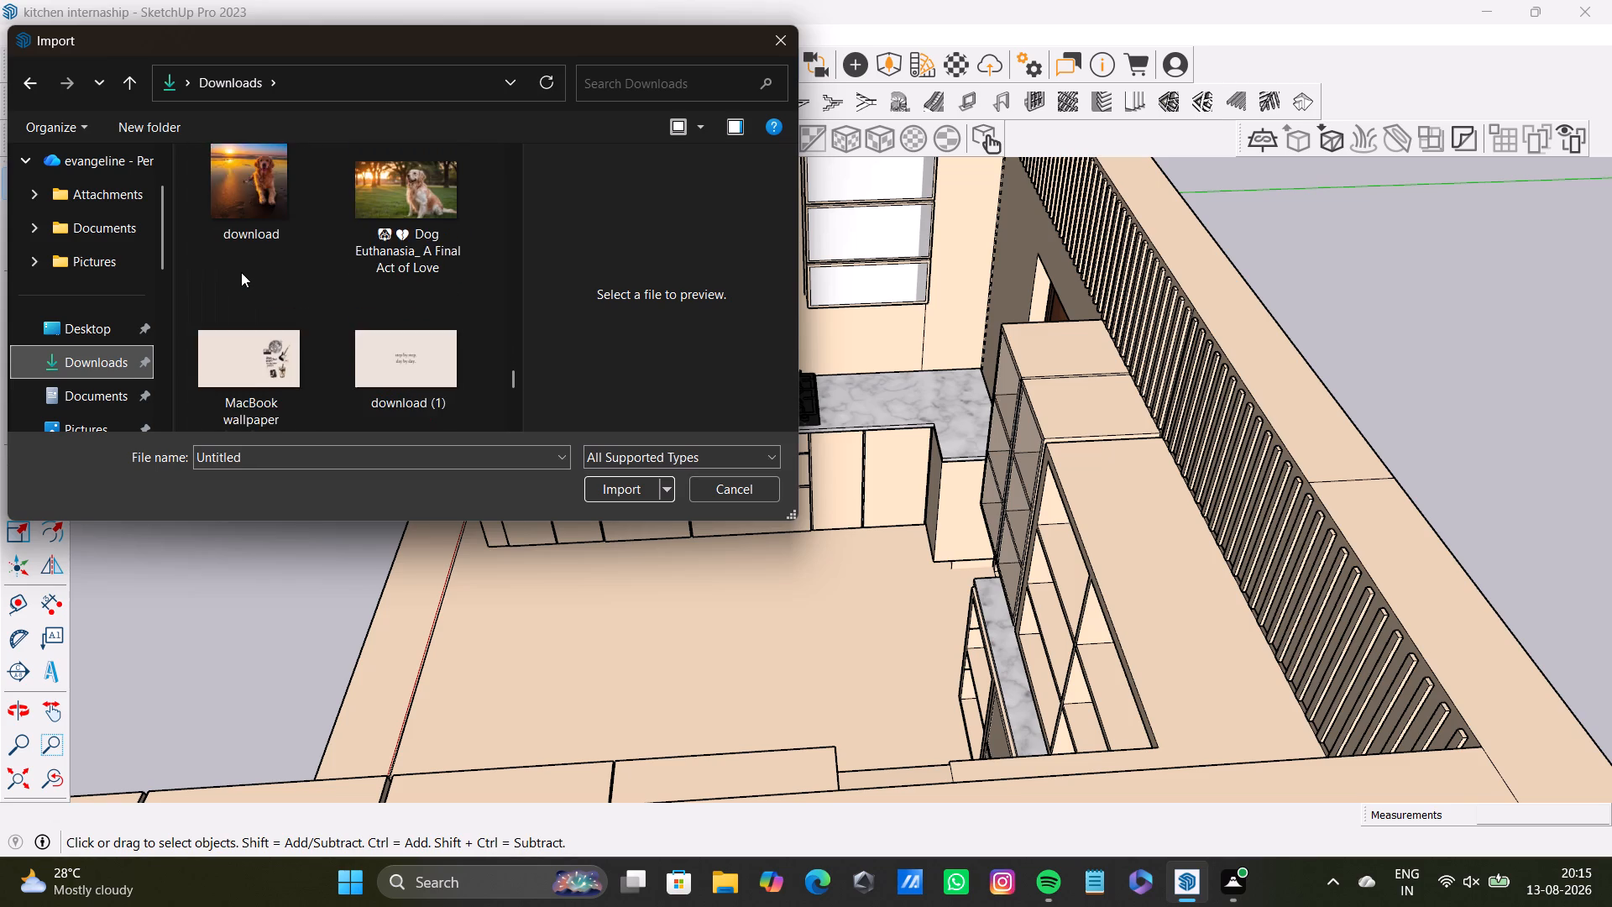
pyautogui.scroll(11, 241, 272)
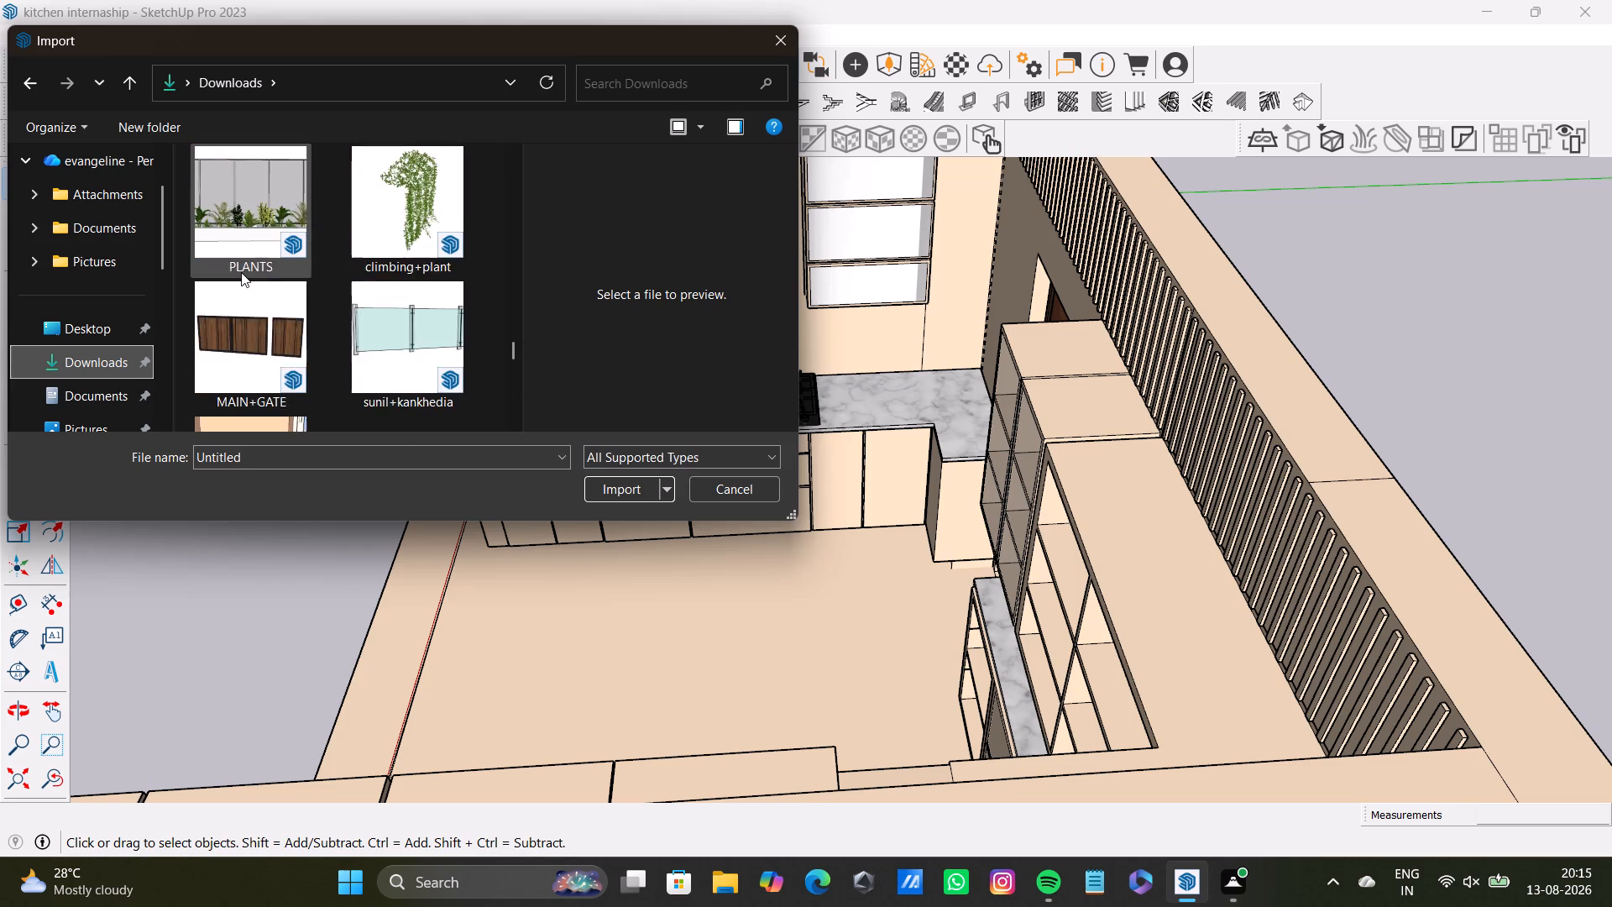
pyautogui.scroll(7, 241, 272)
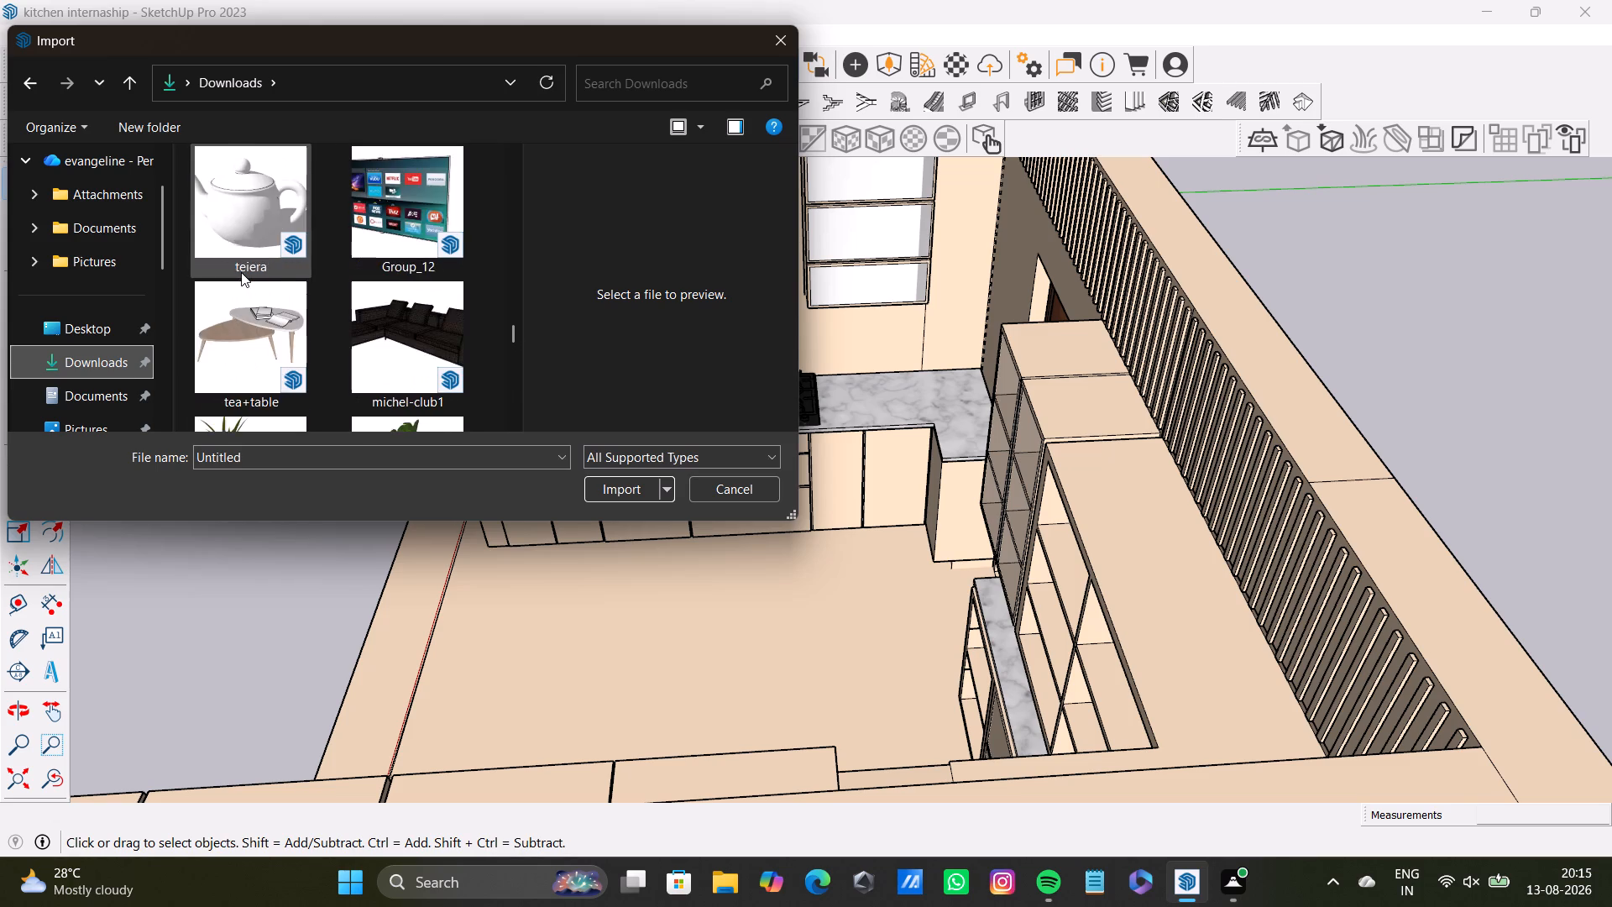
pyautogui.scroll(-2, 241, 272)
pyautogui.scroll(1, 241, 272)
# Import the teiera teapot model from Downloads and place it over the gas hob's right-hand burners.
pyautogui.click(242, 238)
pyautogui.click(621, 490)
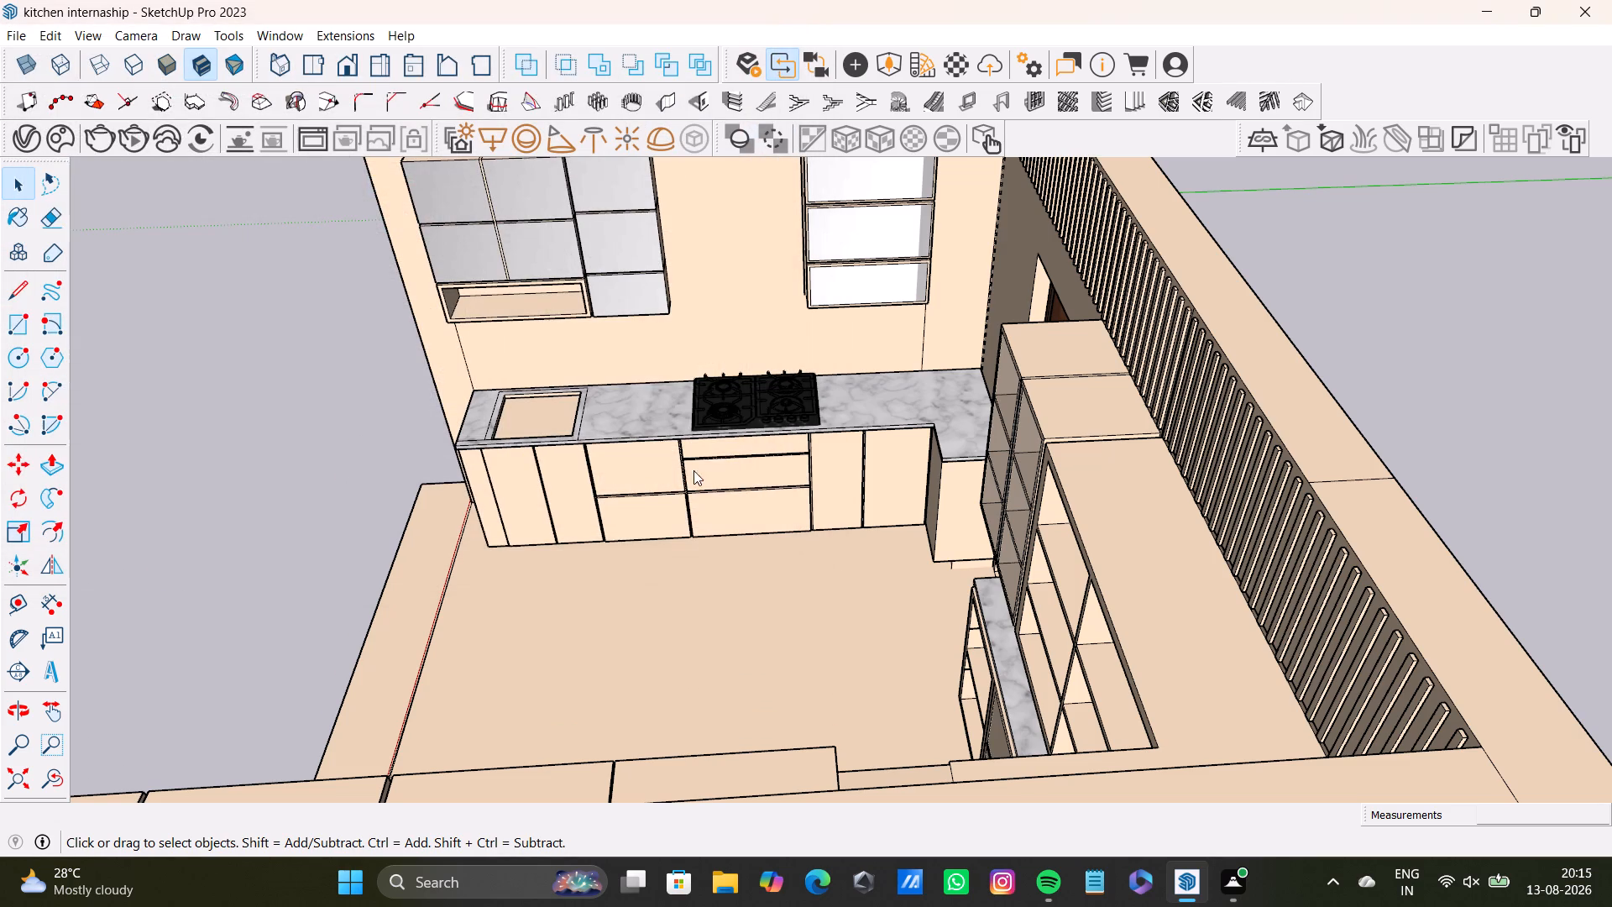
pyautogui.scroll(9, 787, 391)
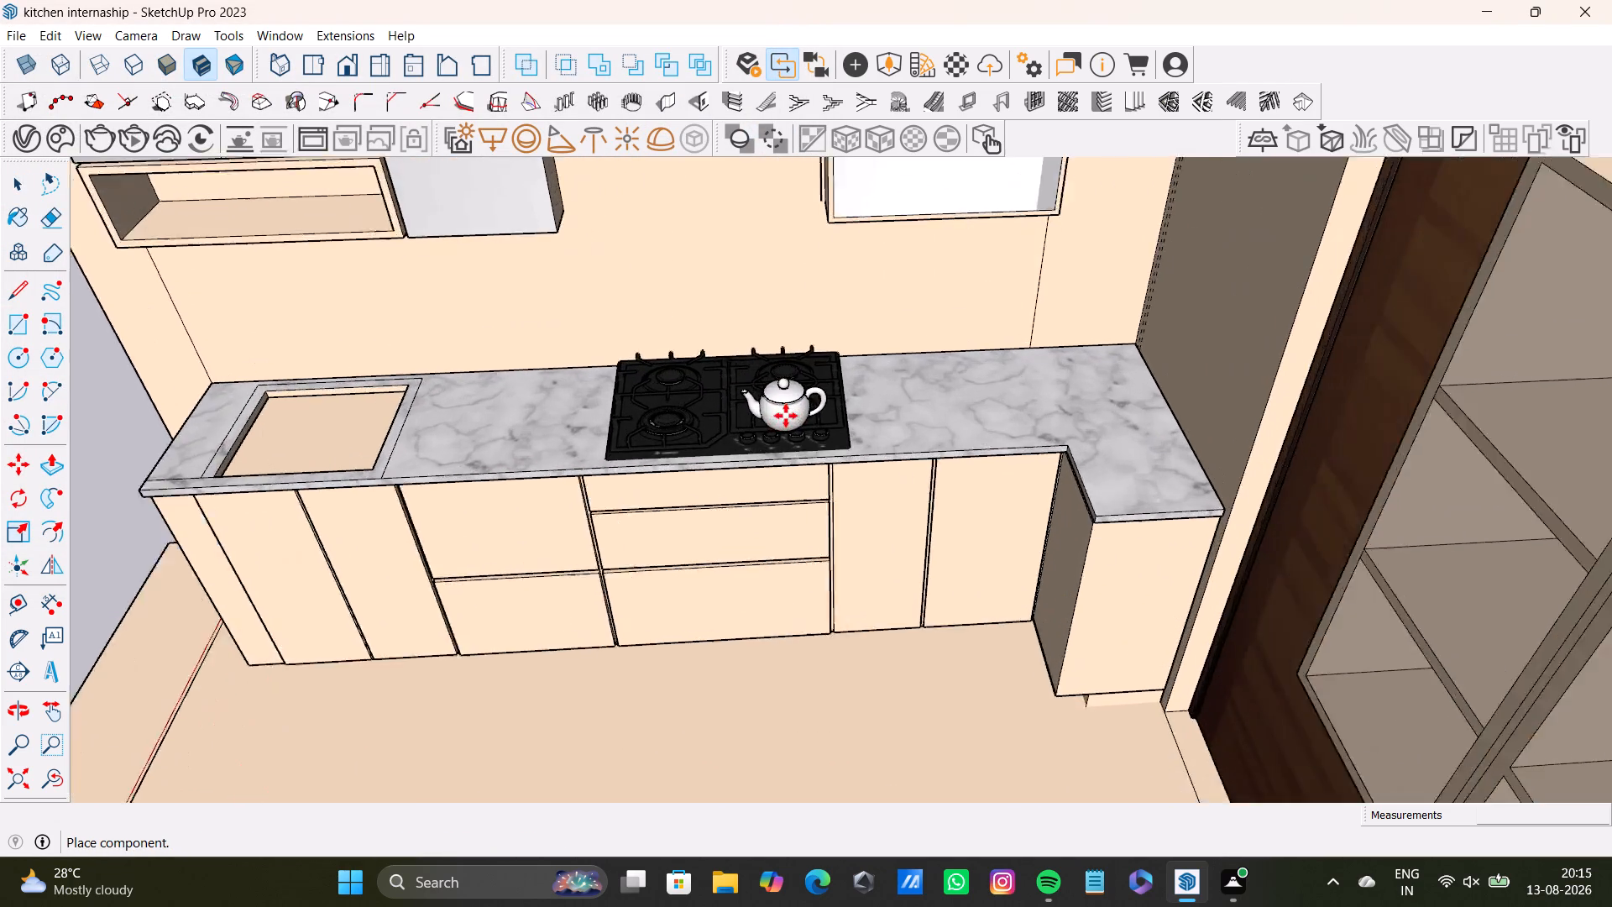
pyautogui.scroll(4, 786, 416)
pyautogui.moveTo(709, 360); pyautogui.dragTo(589, 355, button='middle')
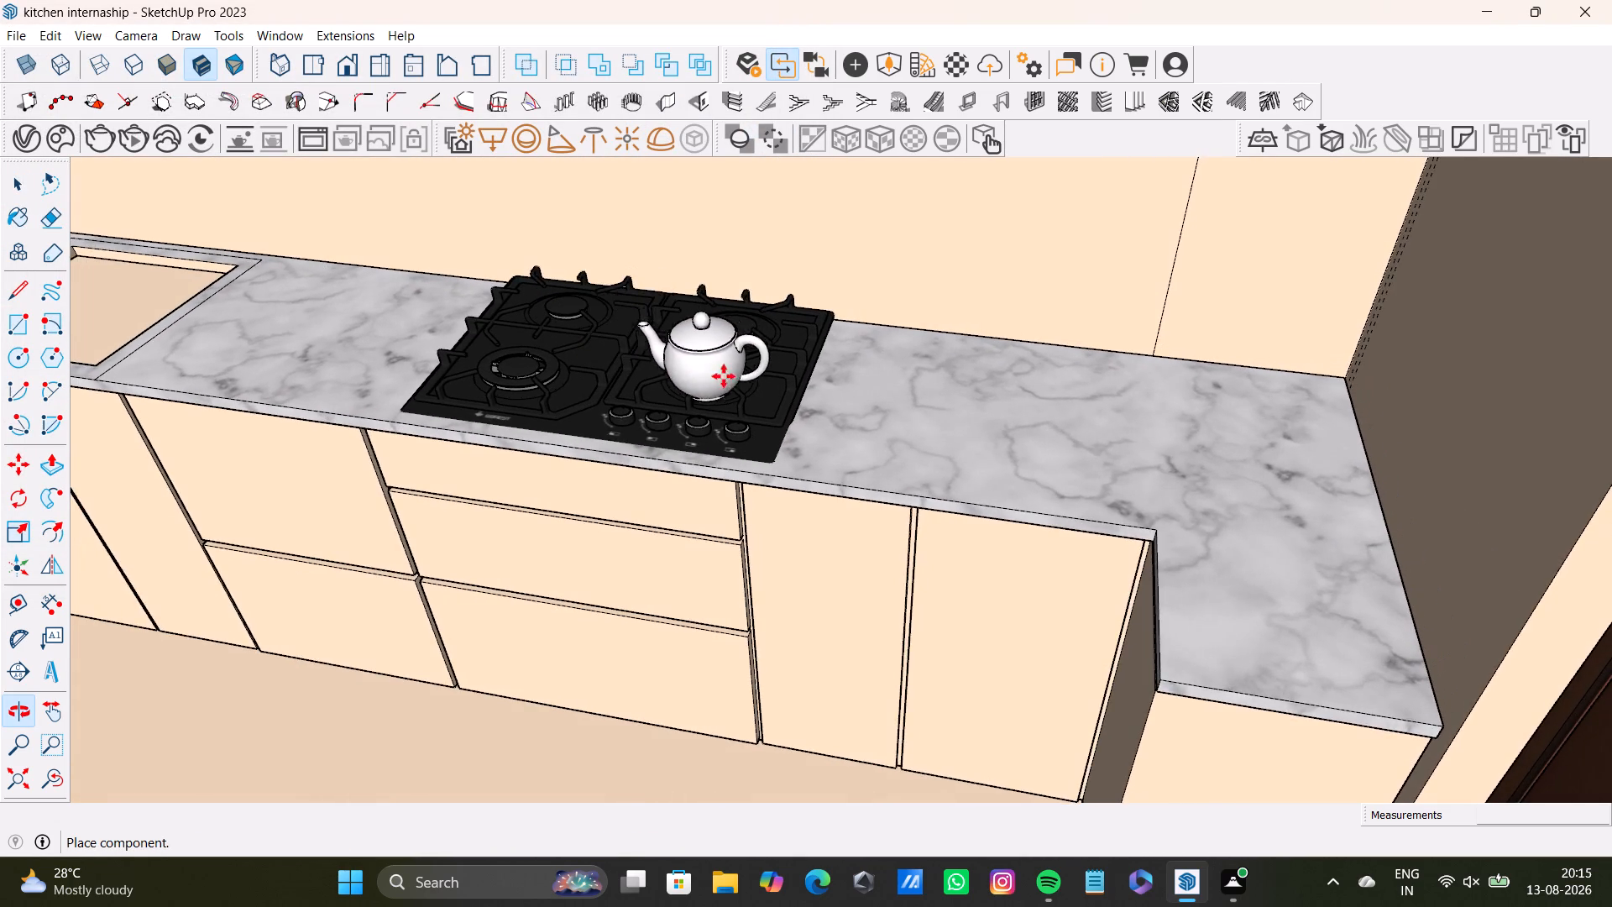
pyautogui.scroll(1, 725, 376)
pyautogui.click(717, 349)
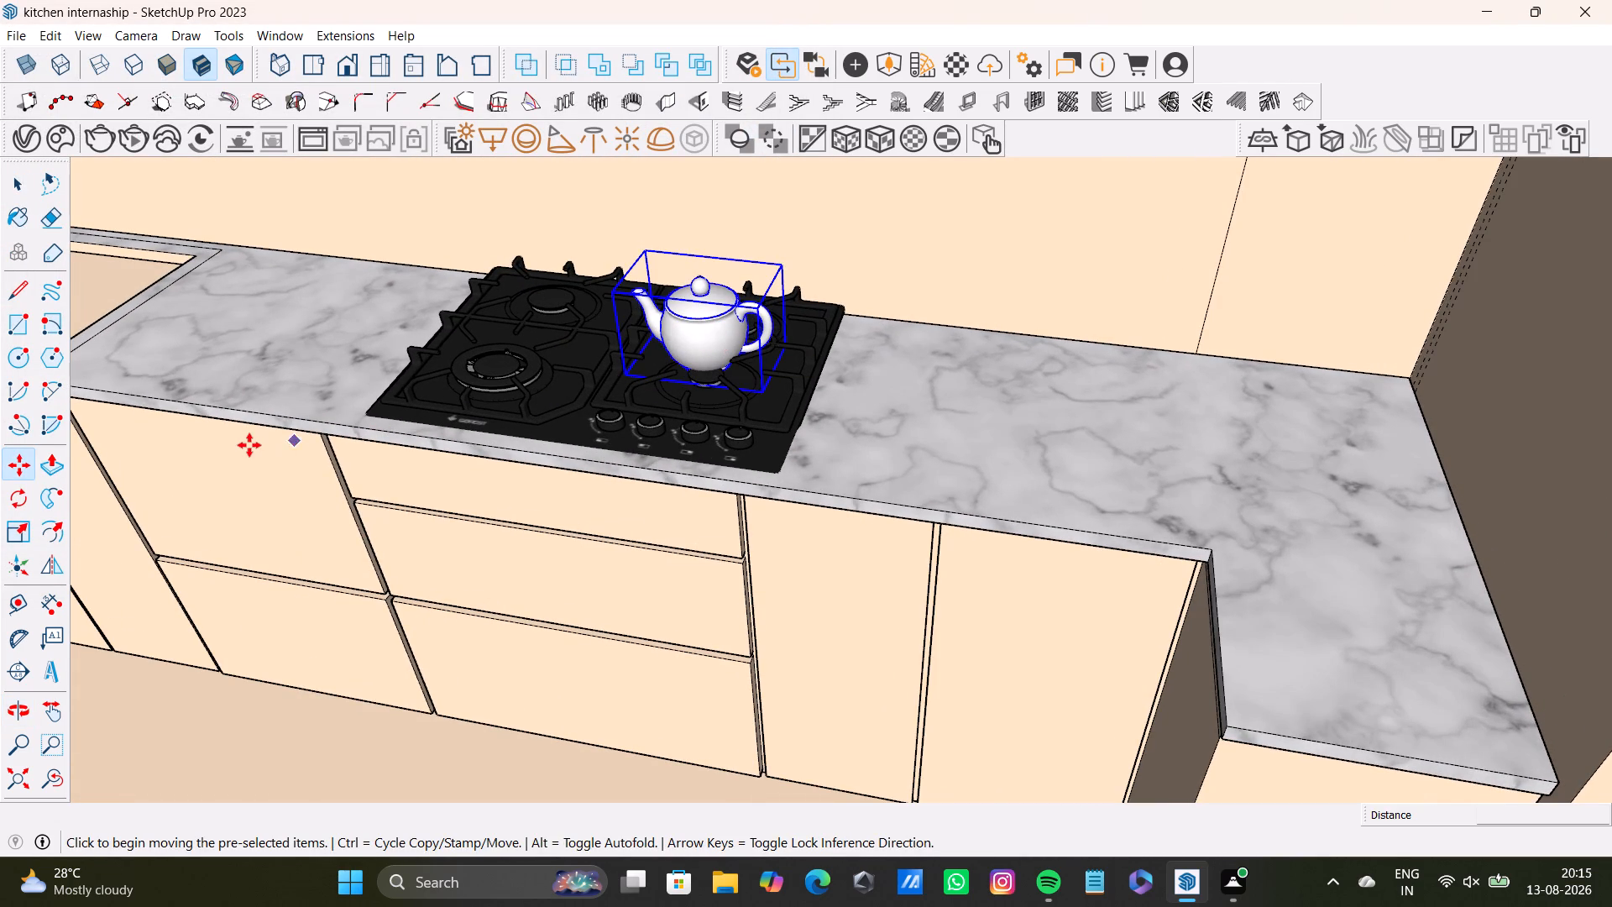
pyautogui.press('space')
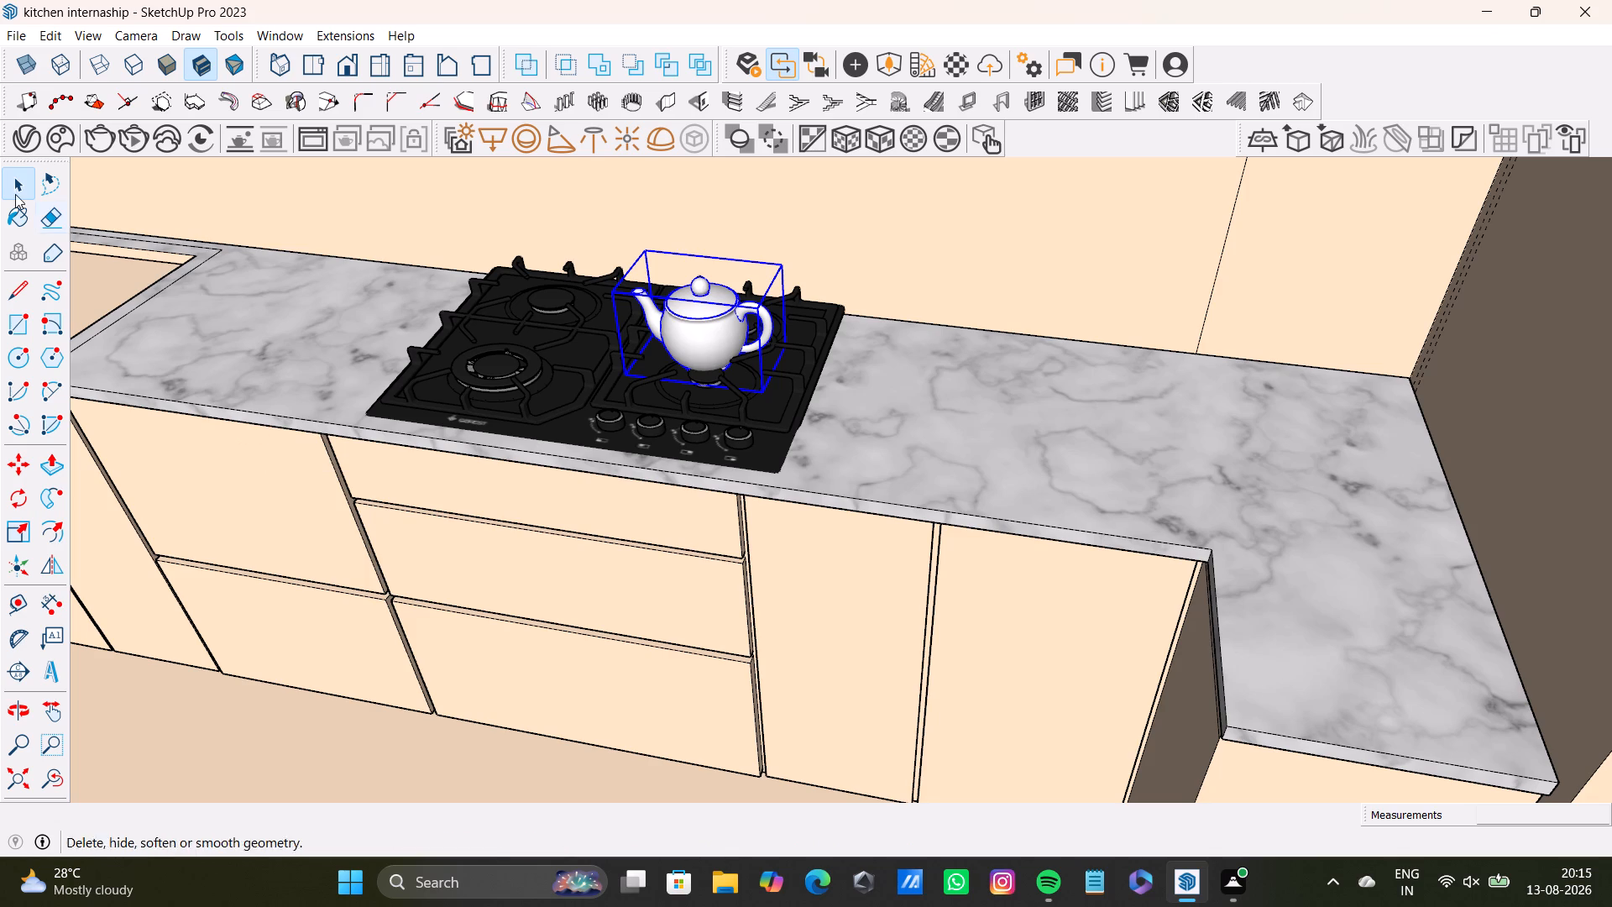
# Open the Chaos Cosmos browser and look through the downloaded kitchen assets for a prop to add.
pyautogui.click(32, 151)
pyautogui.click(54, 134)
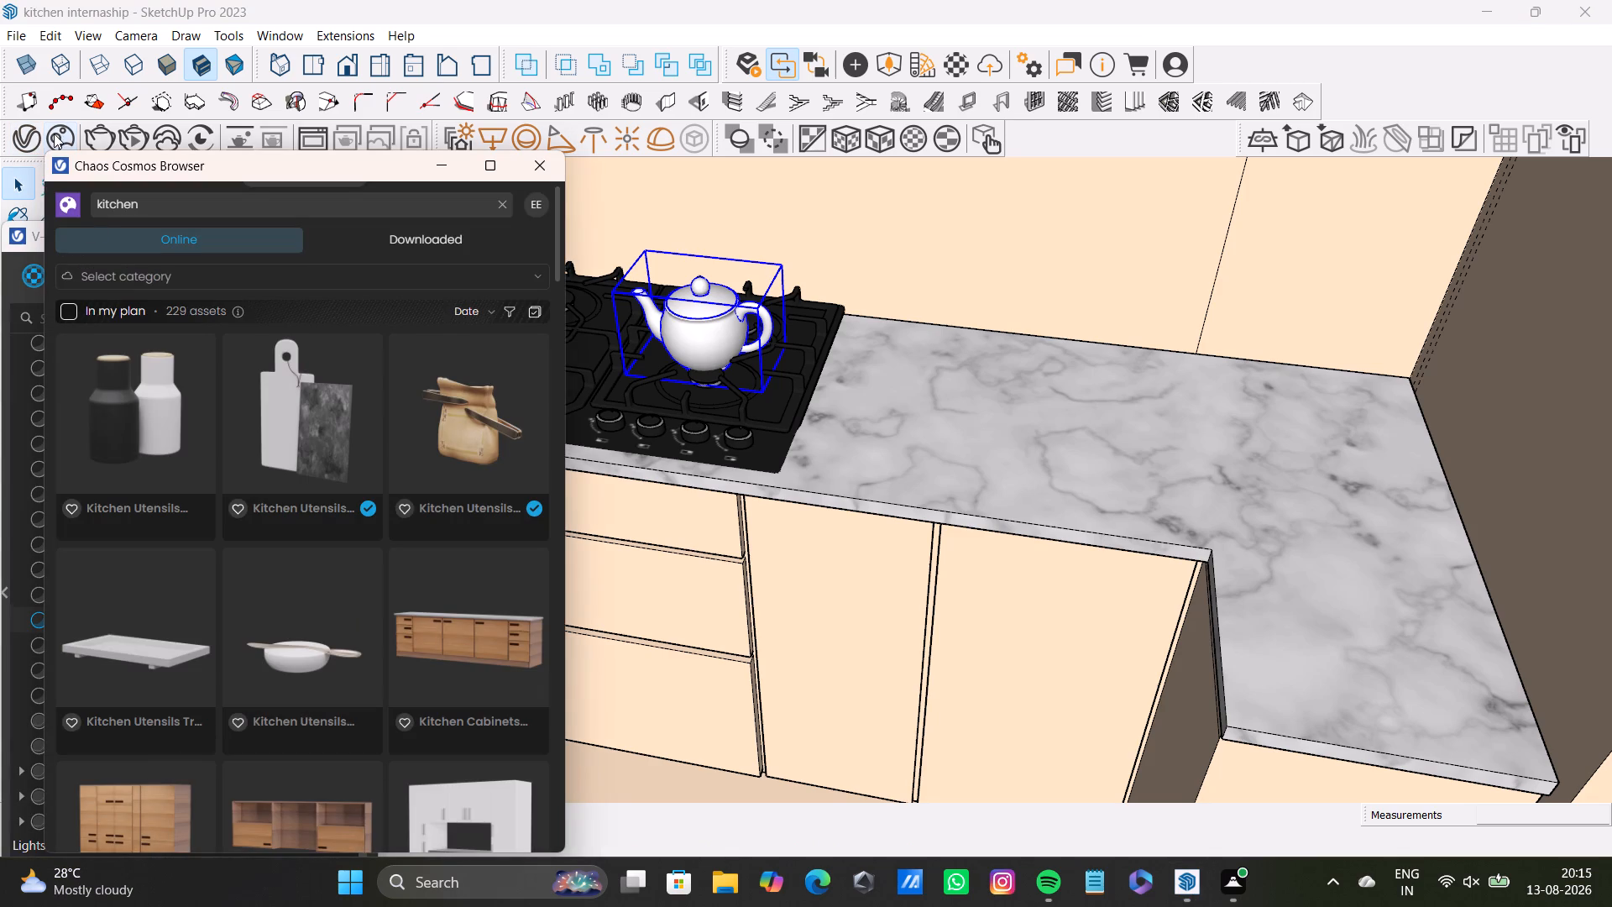
pyautogui.click(363, 234)
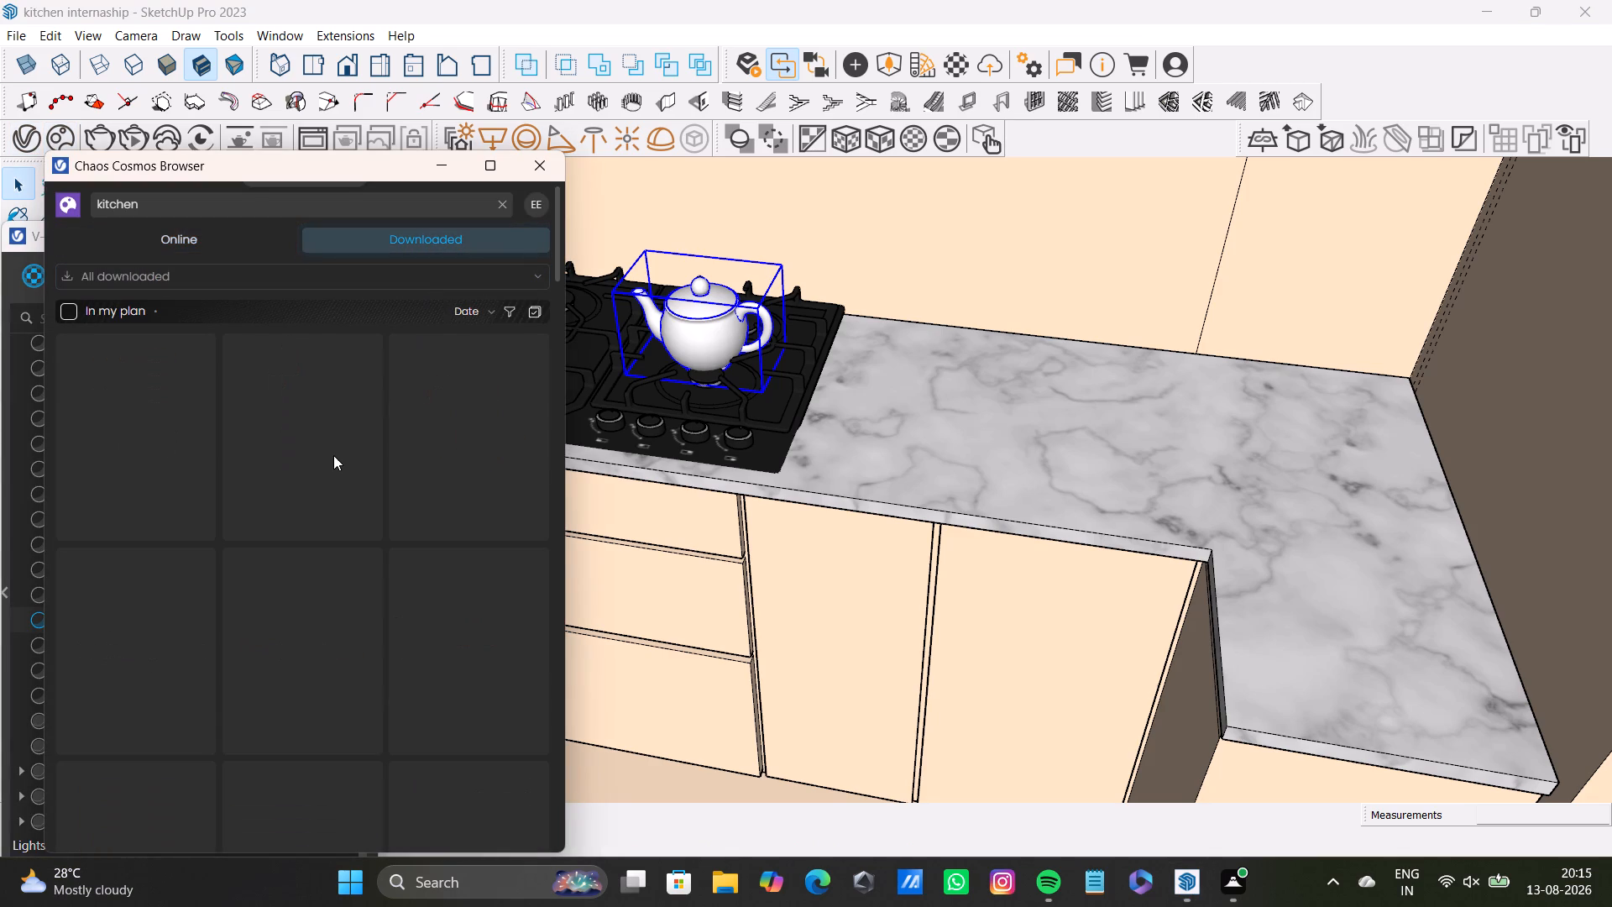
pyautogui.scroll(-1, 286, 486)
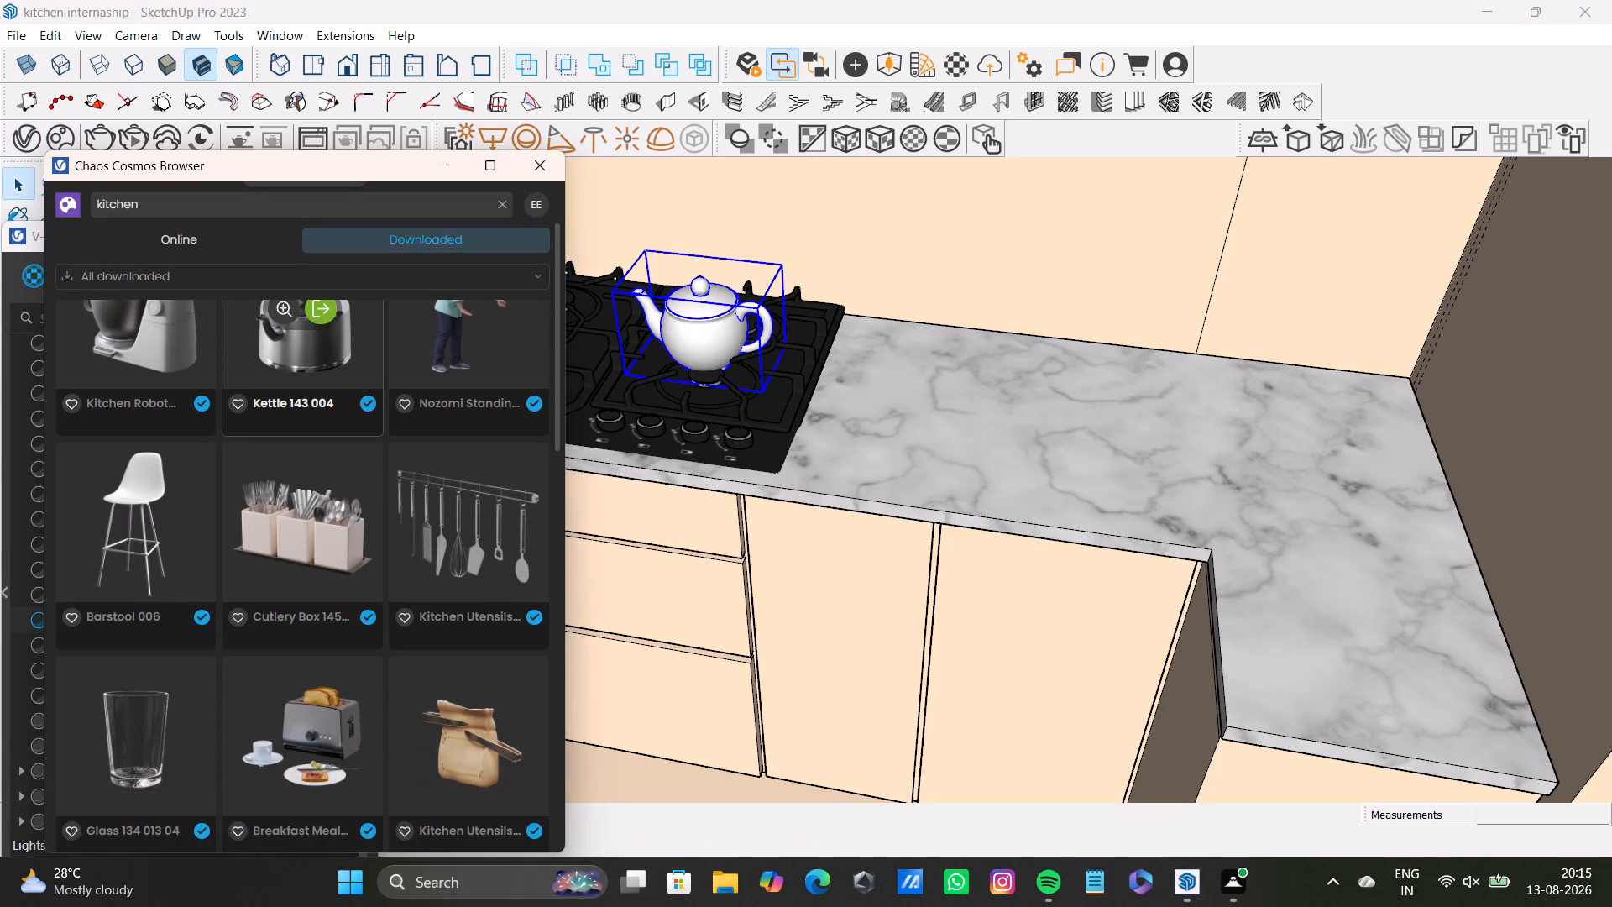
pyautogui.scroll(-6, 286, 486)
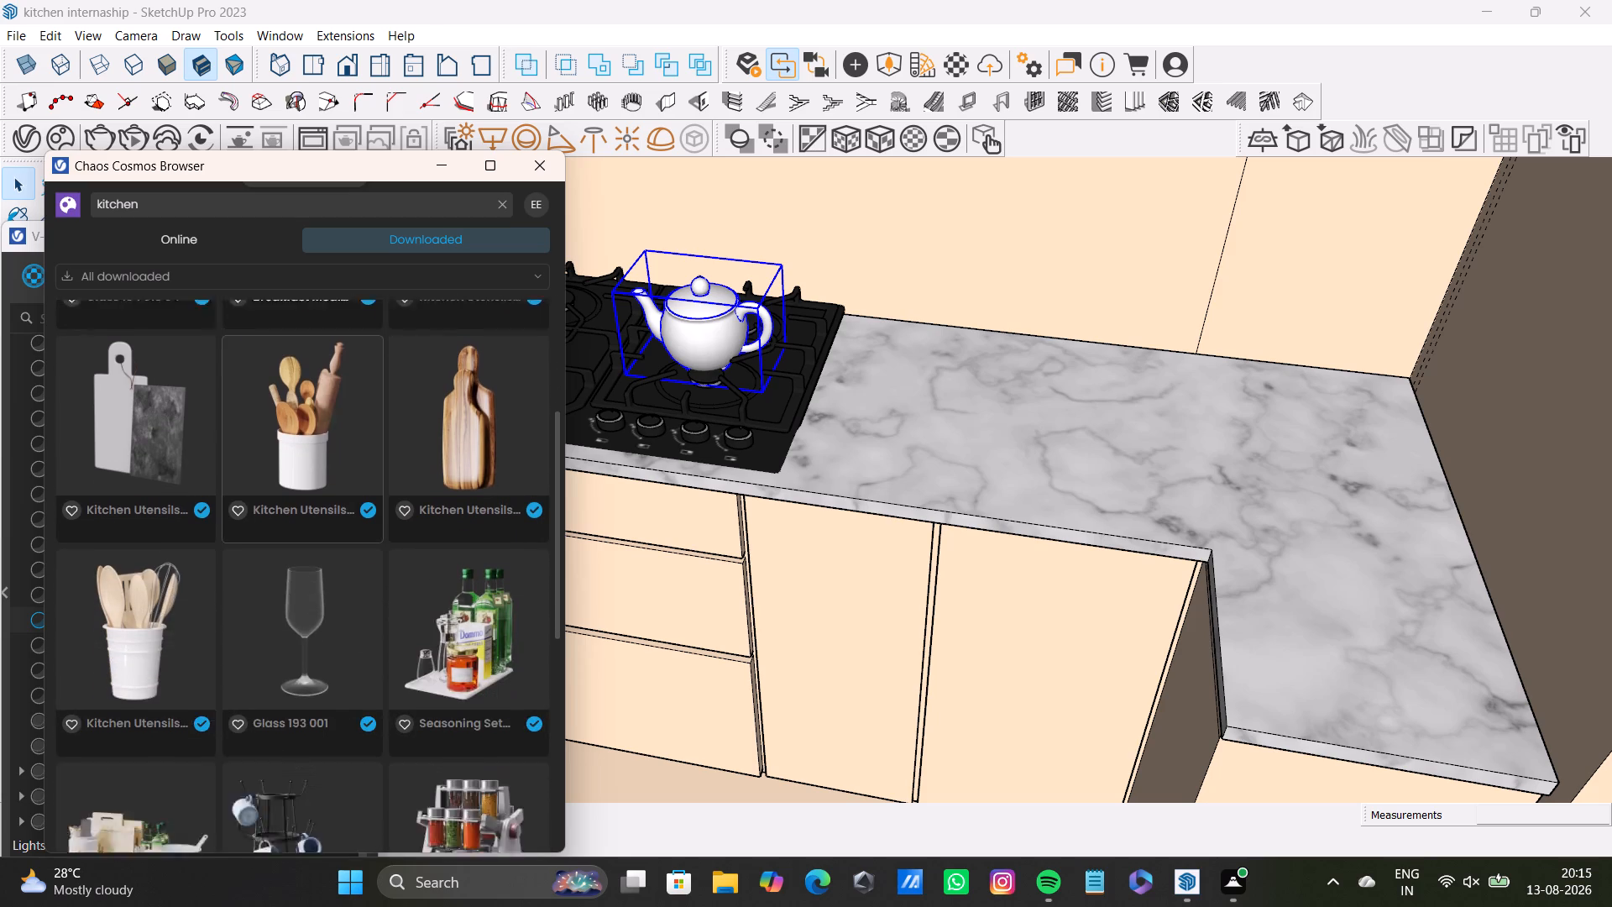
pyautogui.scroll(-6, 286, 486)
pyautogui.scroll(6, 286, 486)
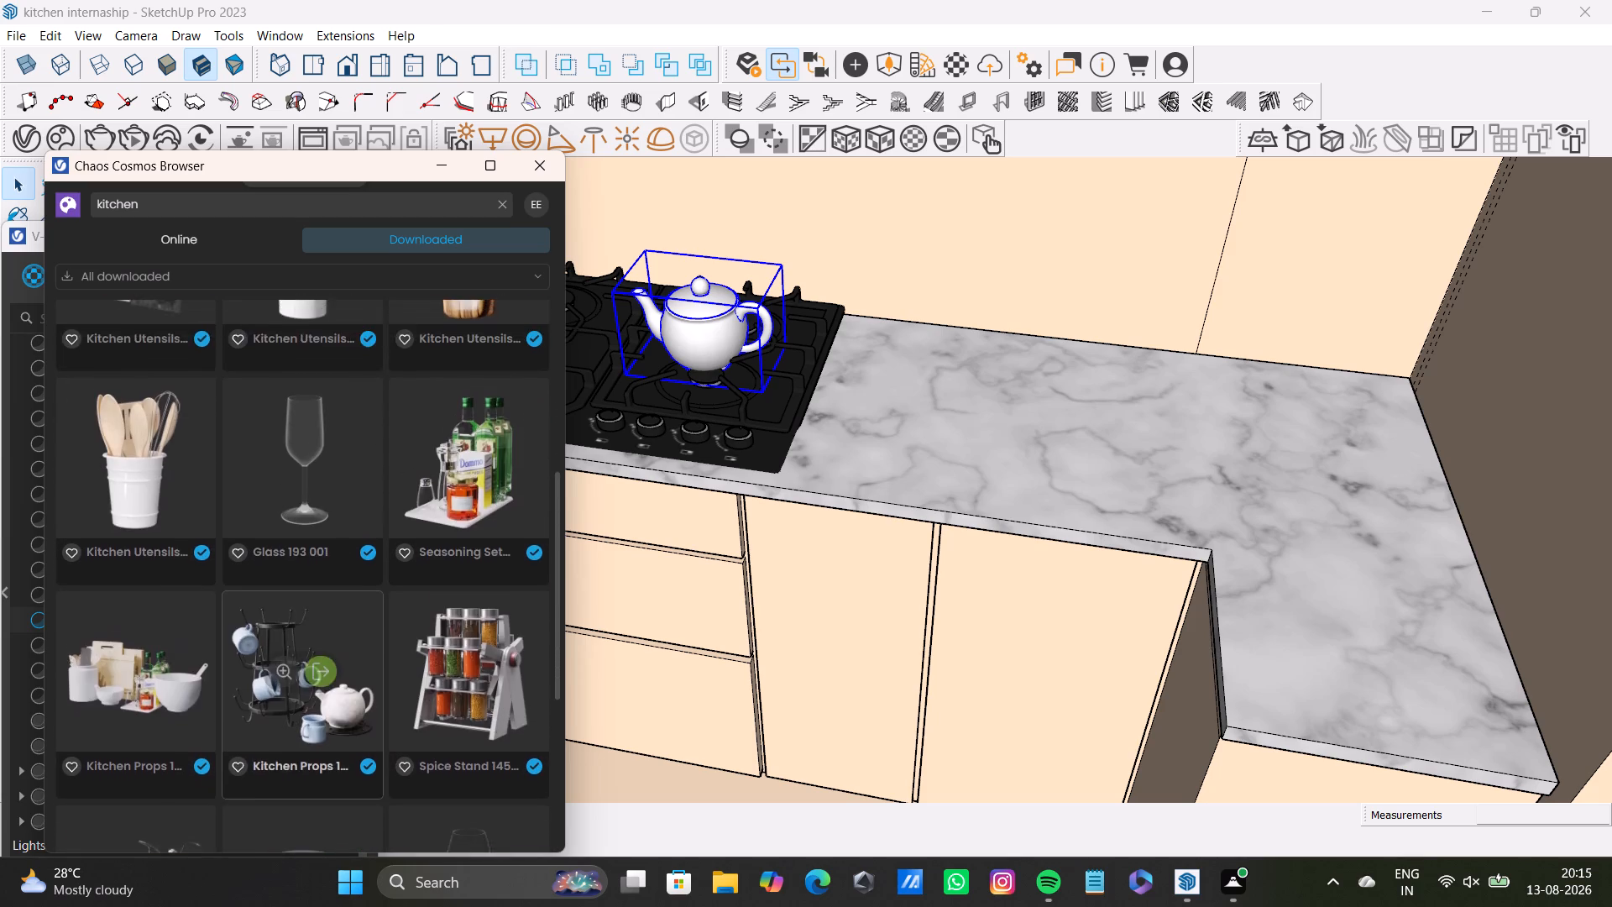
pyautogui.scroll(17, 286, 486)
pyautogui.scroll(2, 390, 422)
pyautogui.scroll(3, 257, 293)
# Filter the downloaded Cosmos assets to the Accessories category of 3D Models.
pyautogui.click(280, 283)
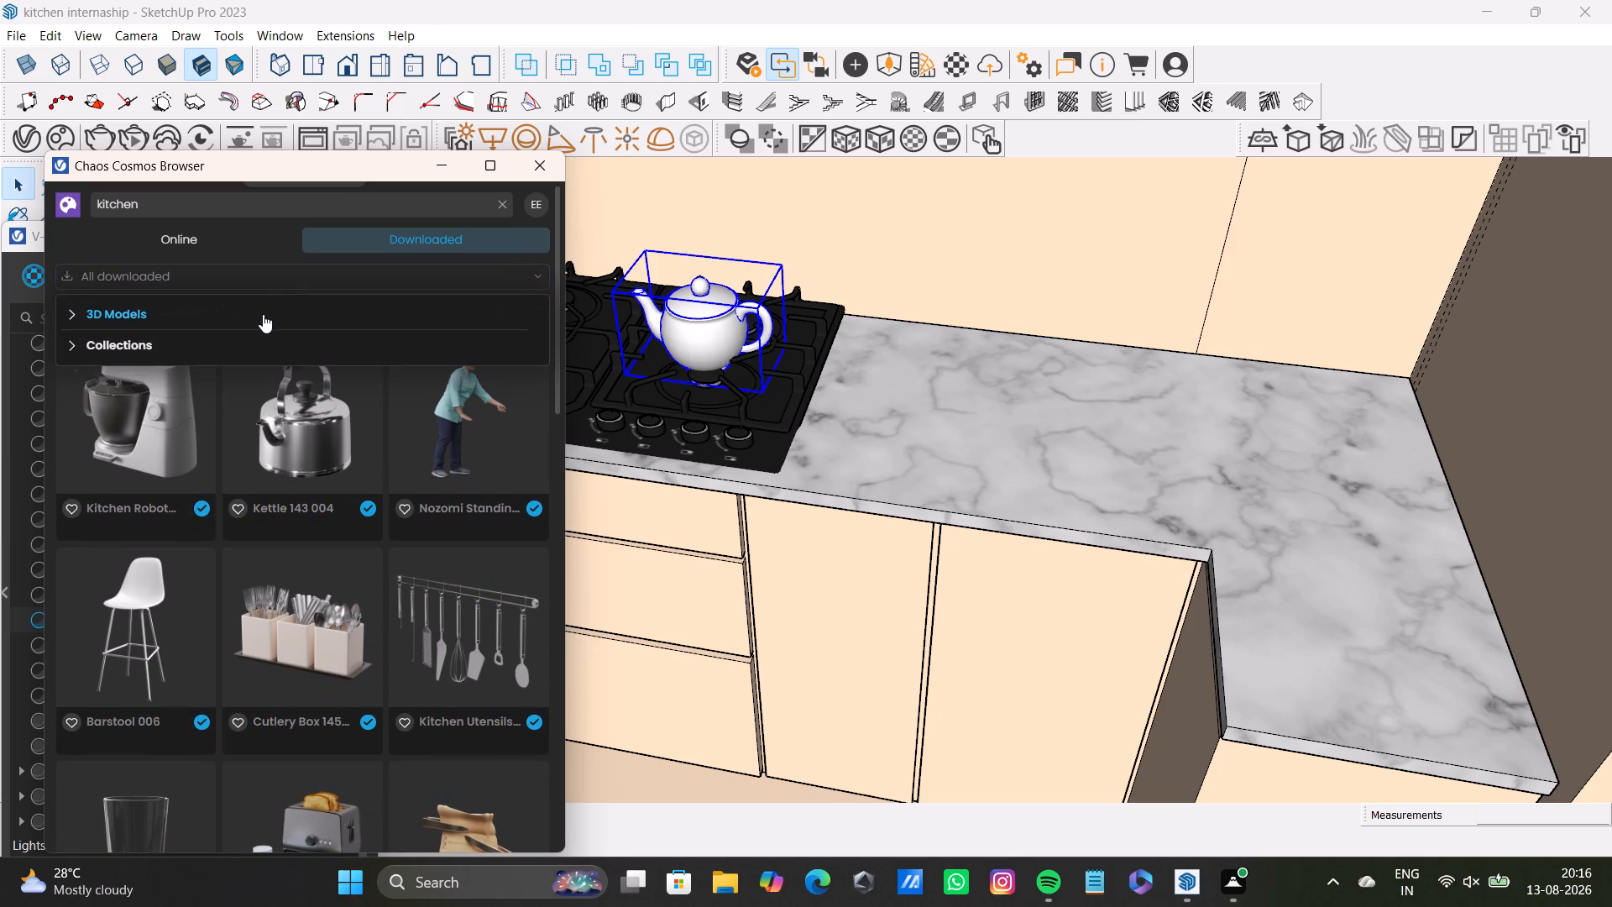
pyautogui.click(263, 314)
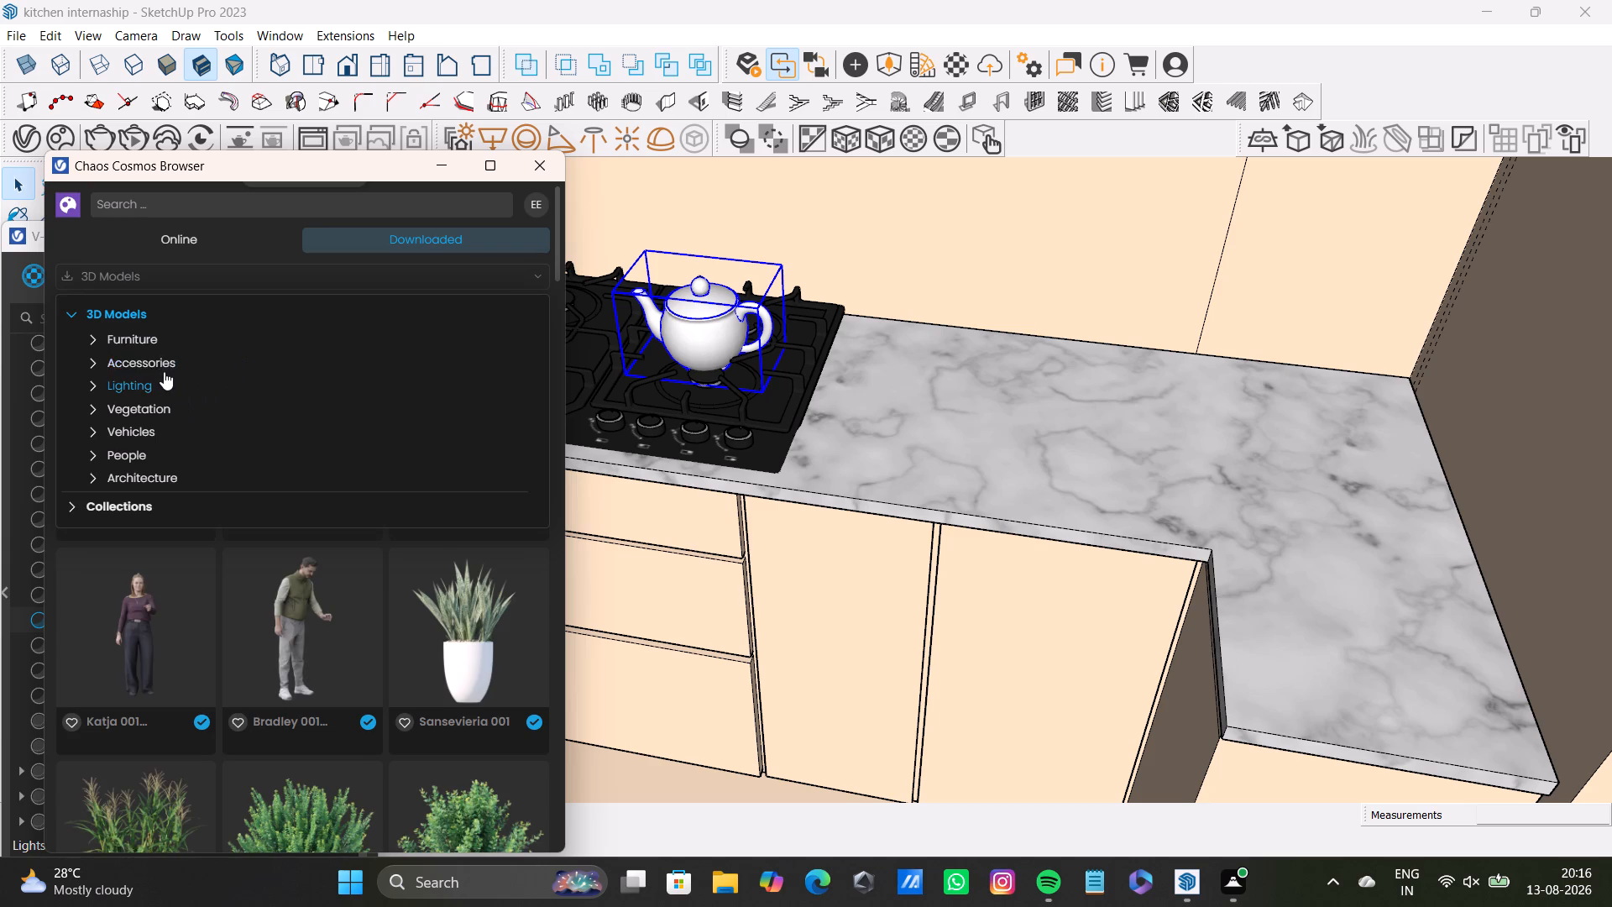
pyautogui.click(165, 359)
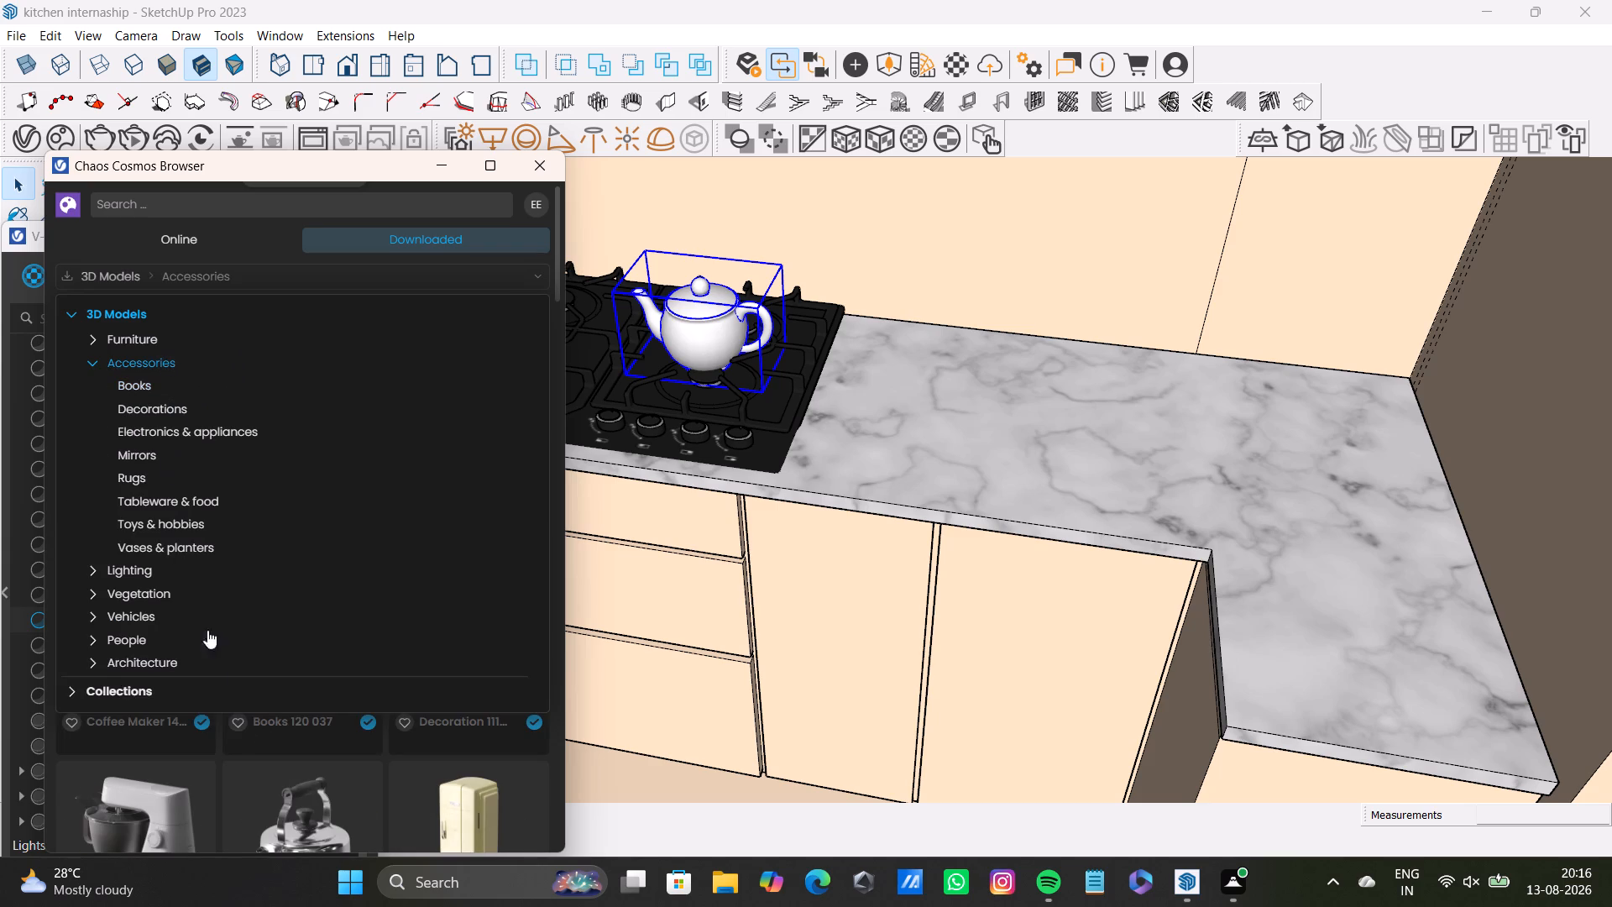
pyautogui.click(260, 747)
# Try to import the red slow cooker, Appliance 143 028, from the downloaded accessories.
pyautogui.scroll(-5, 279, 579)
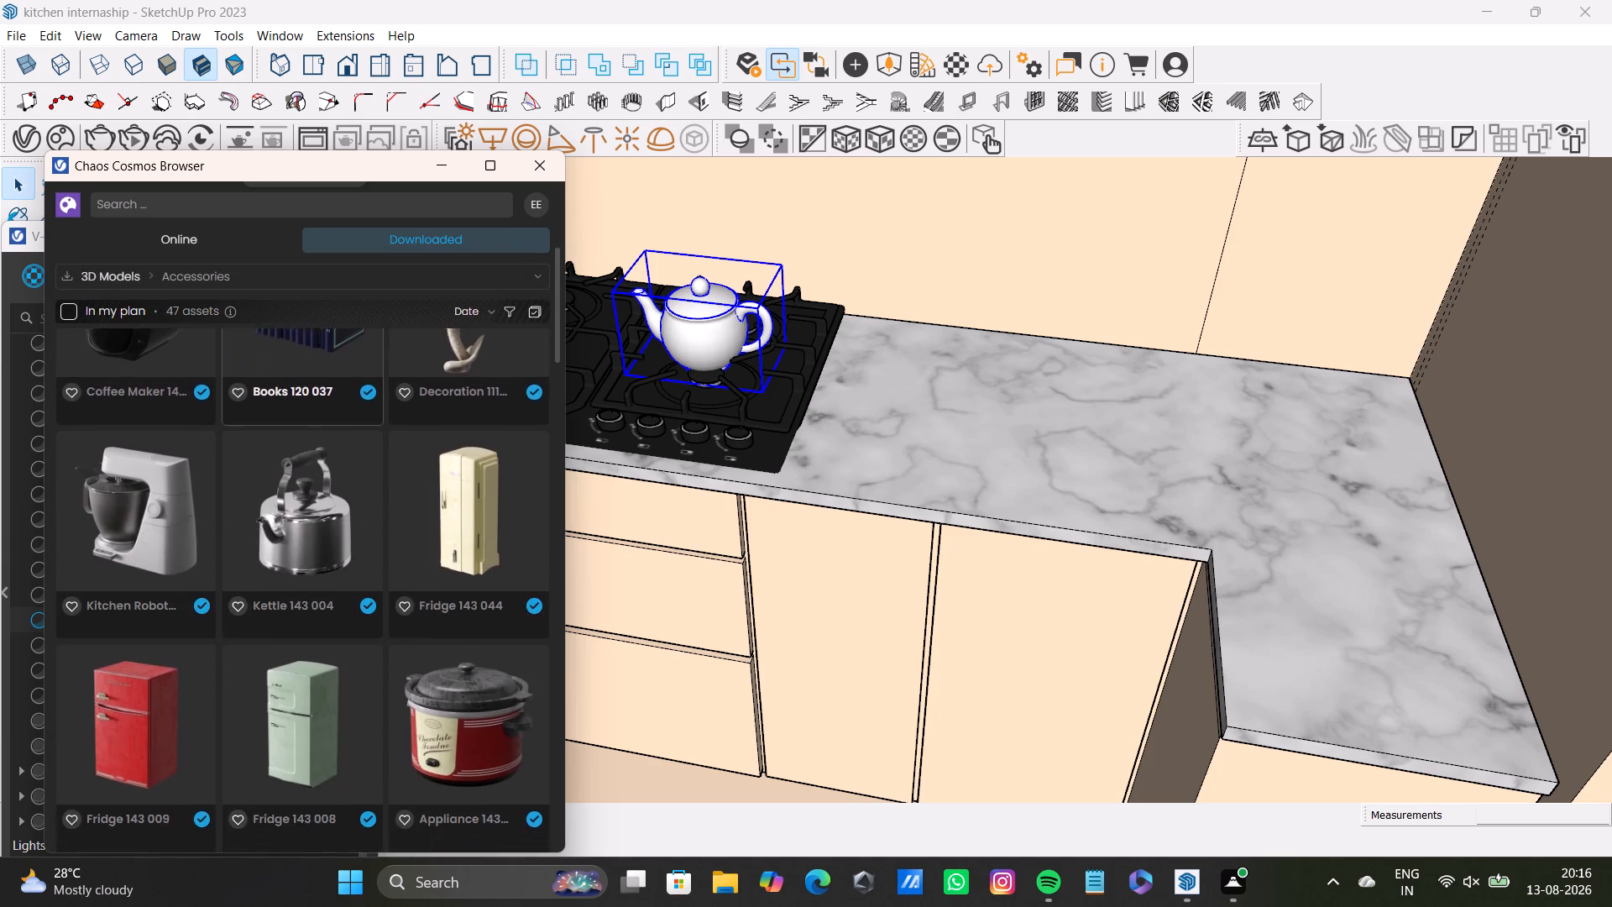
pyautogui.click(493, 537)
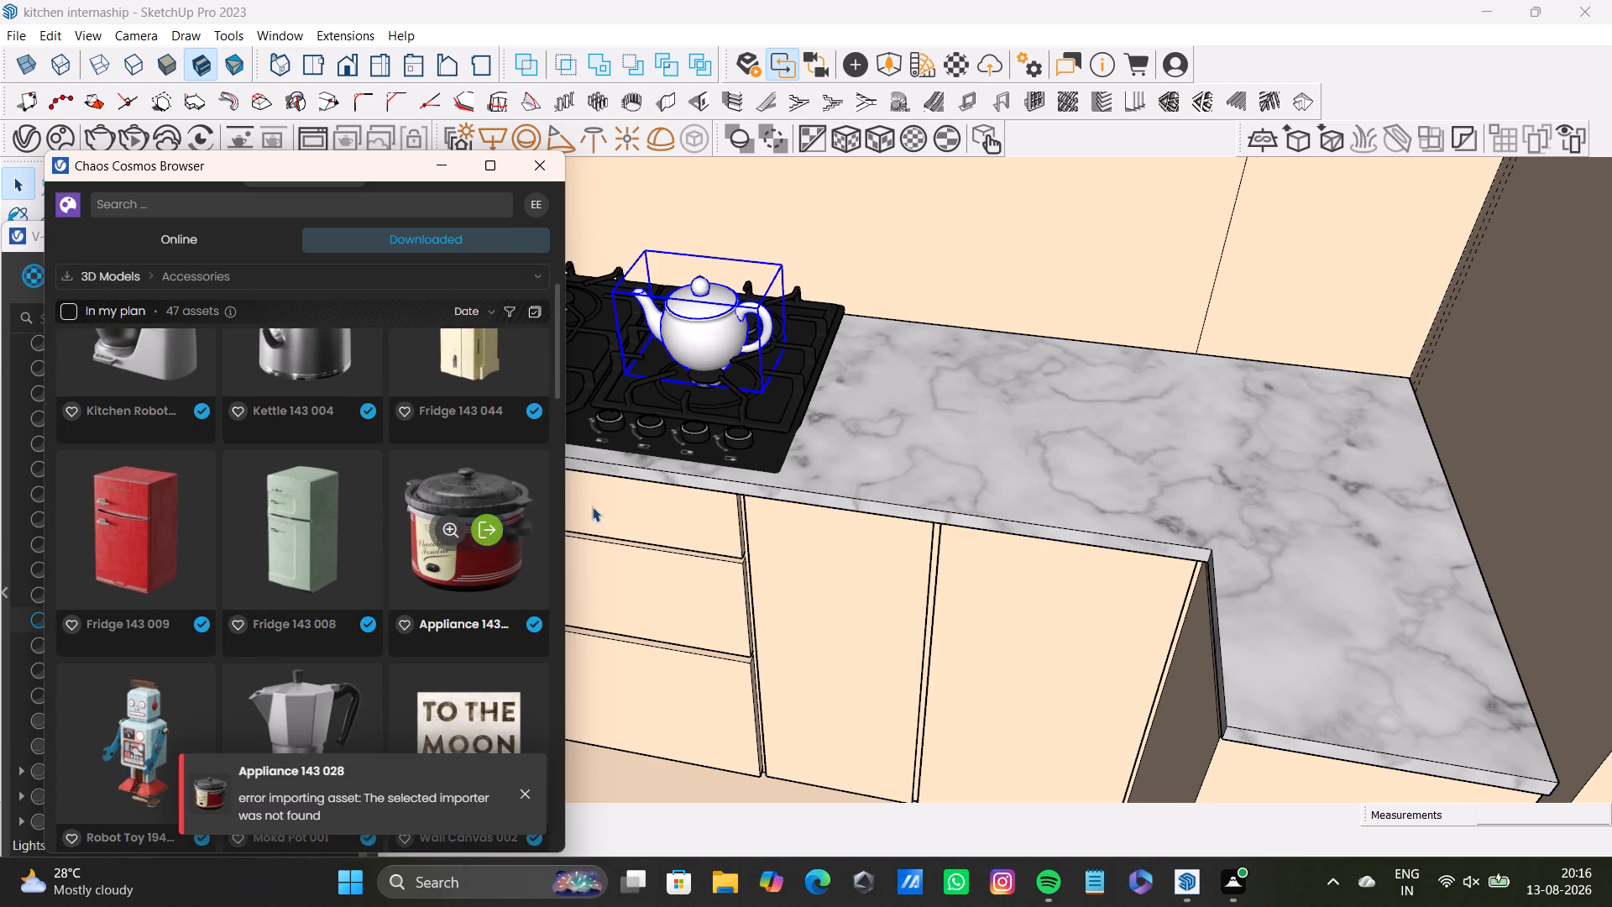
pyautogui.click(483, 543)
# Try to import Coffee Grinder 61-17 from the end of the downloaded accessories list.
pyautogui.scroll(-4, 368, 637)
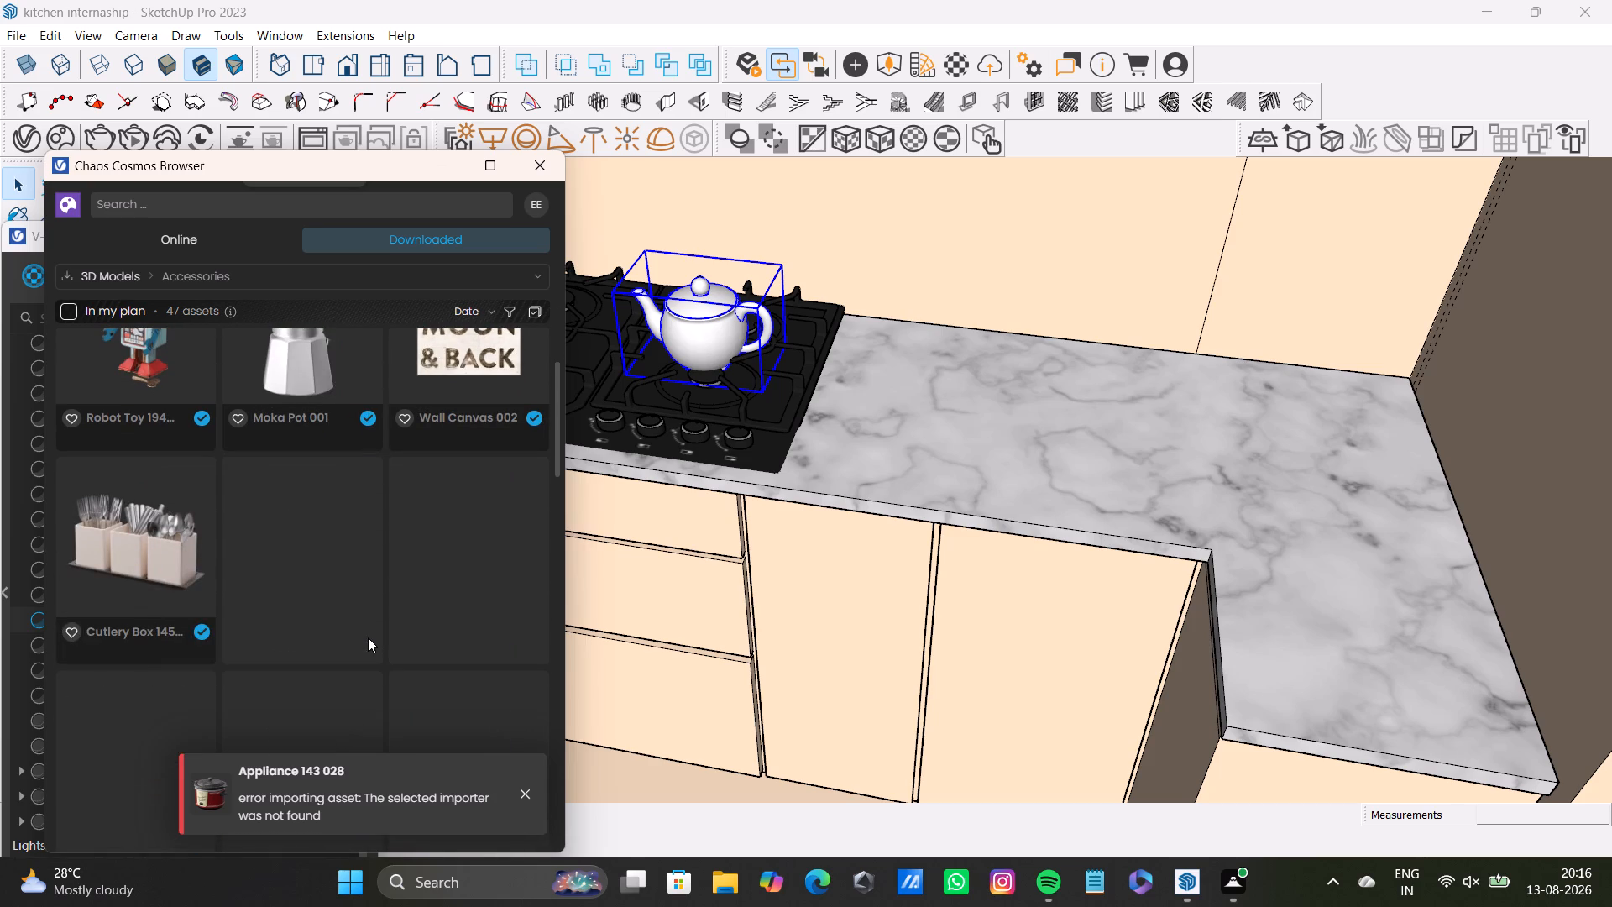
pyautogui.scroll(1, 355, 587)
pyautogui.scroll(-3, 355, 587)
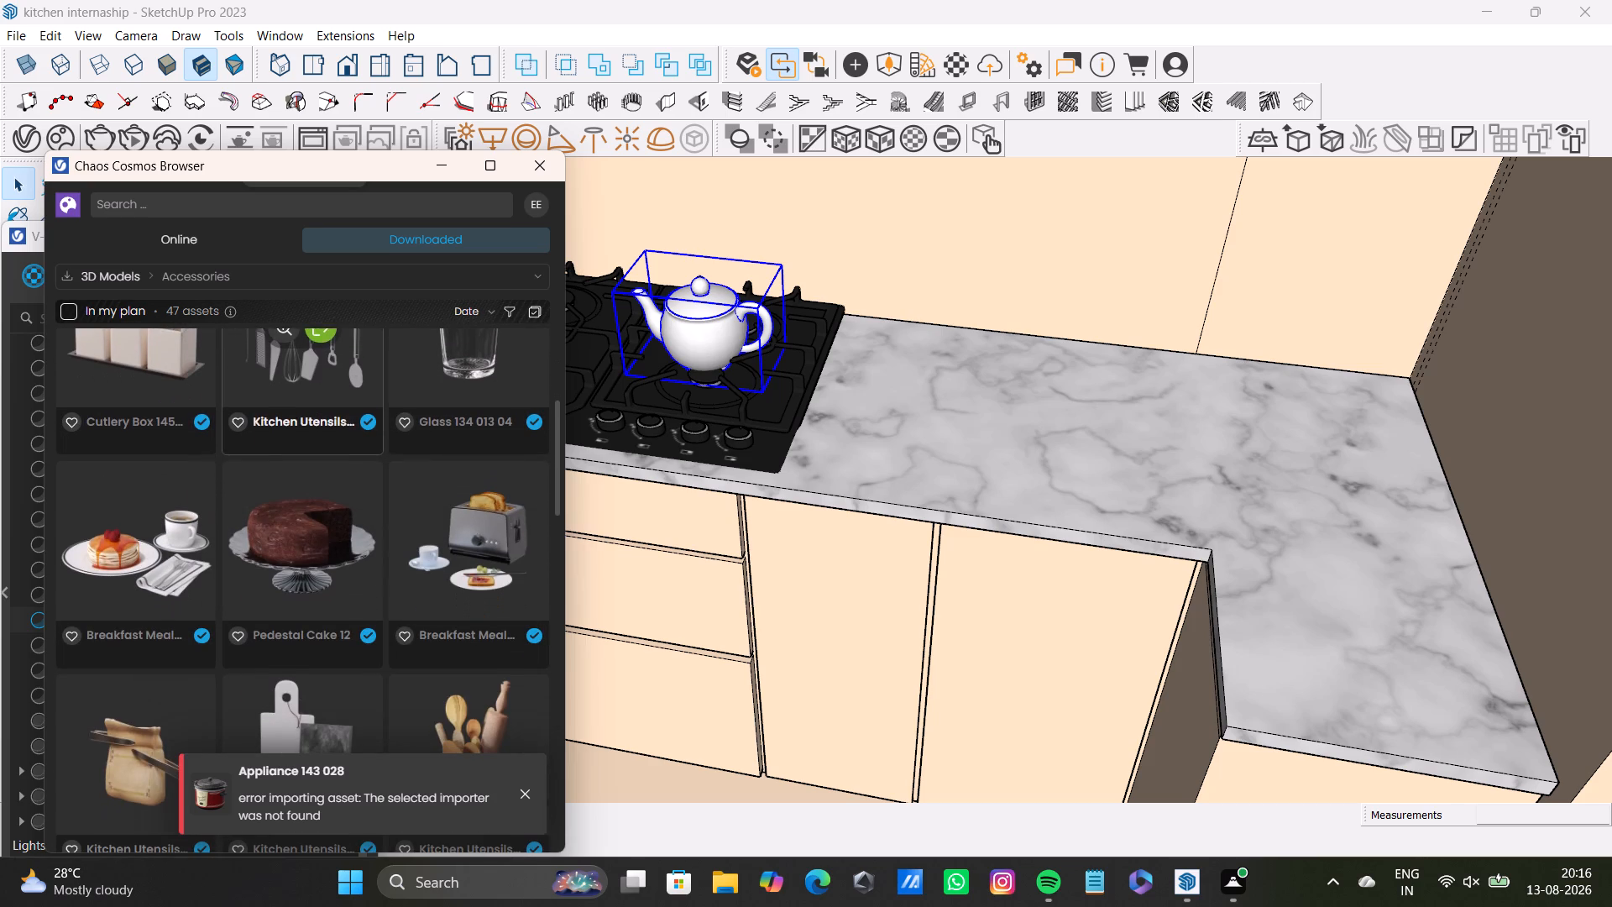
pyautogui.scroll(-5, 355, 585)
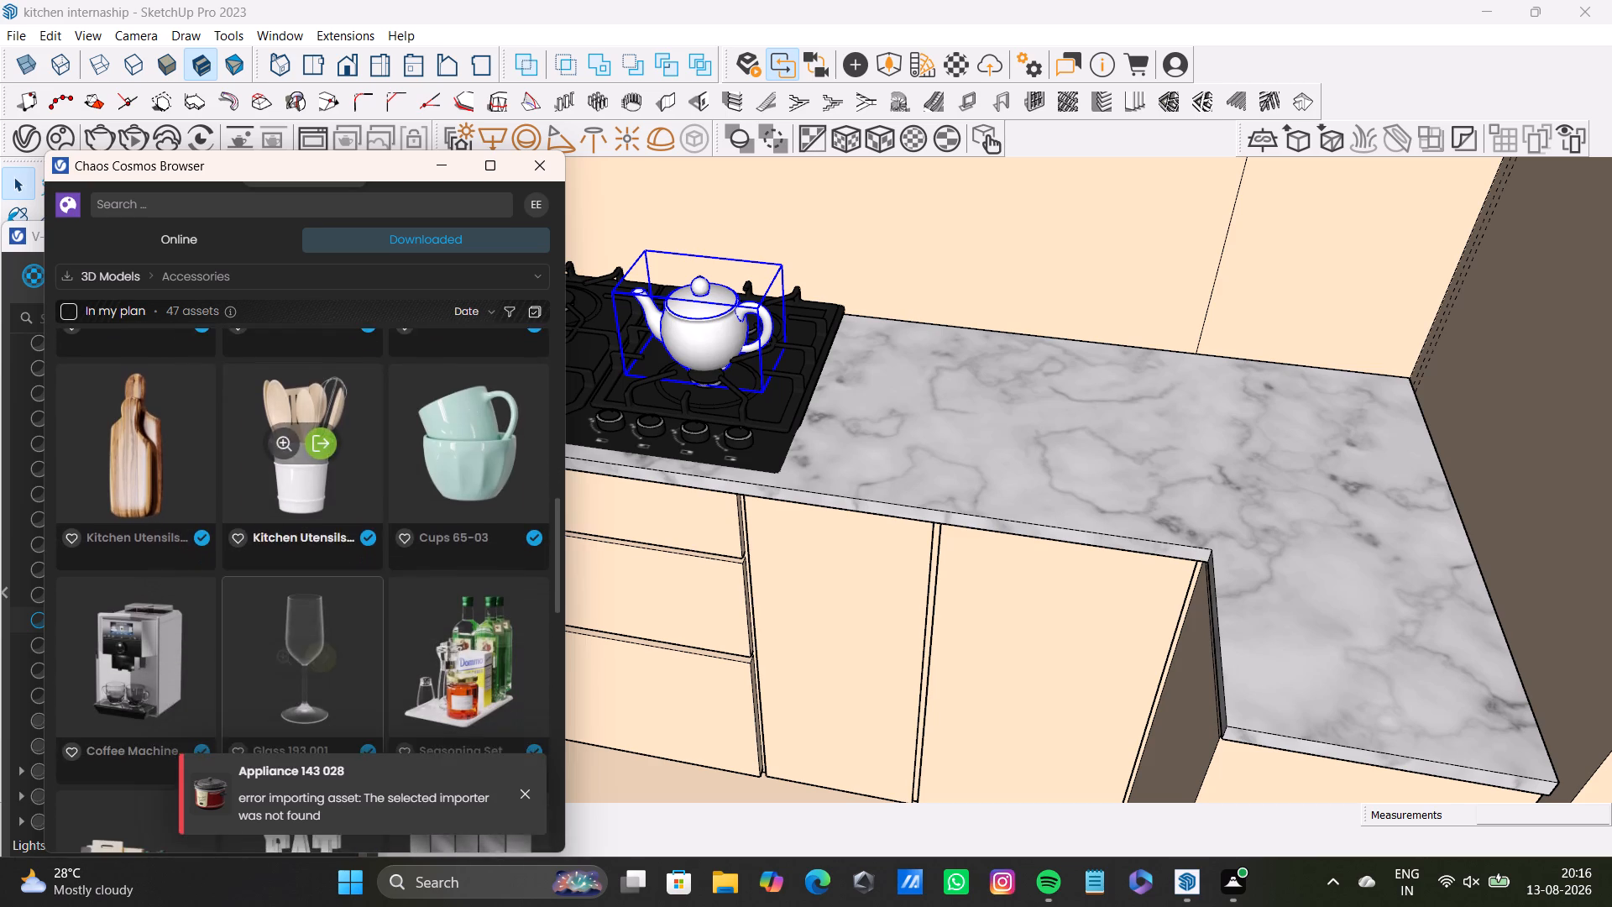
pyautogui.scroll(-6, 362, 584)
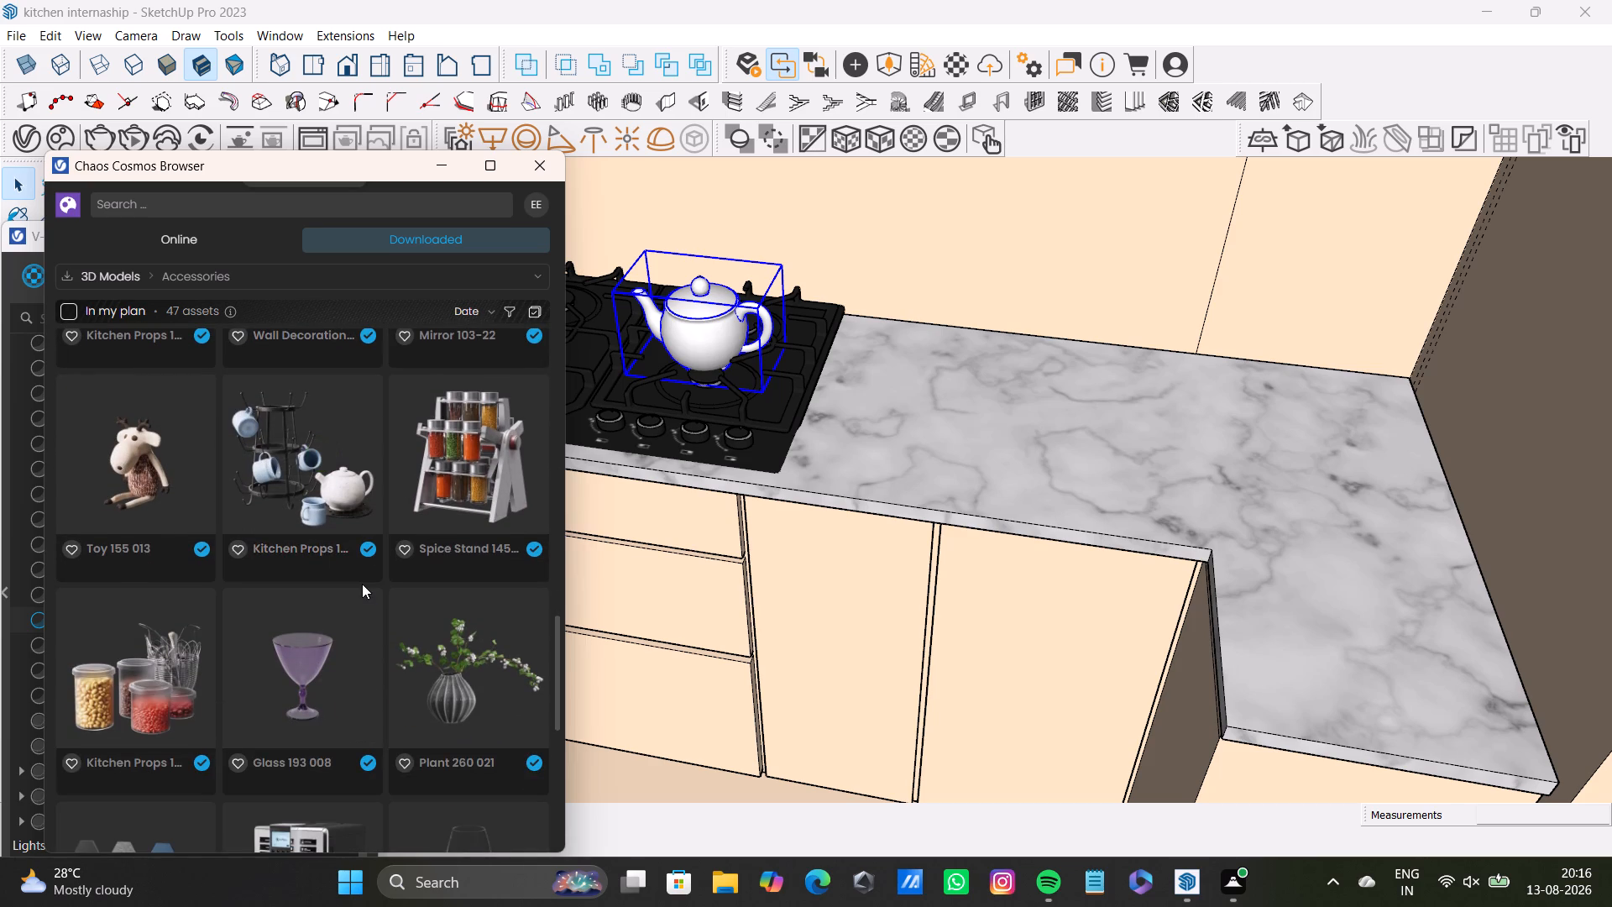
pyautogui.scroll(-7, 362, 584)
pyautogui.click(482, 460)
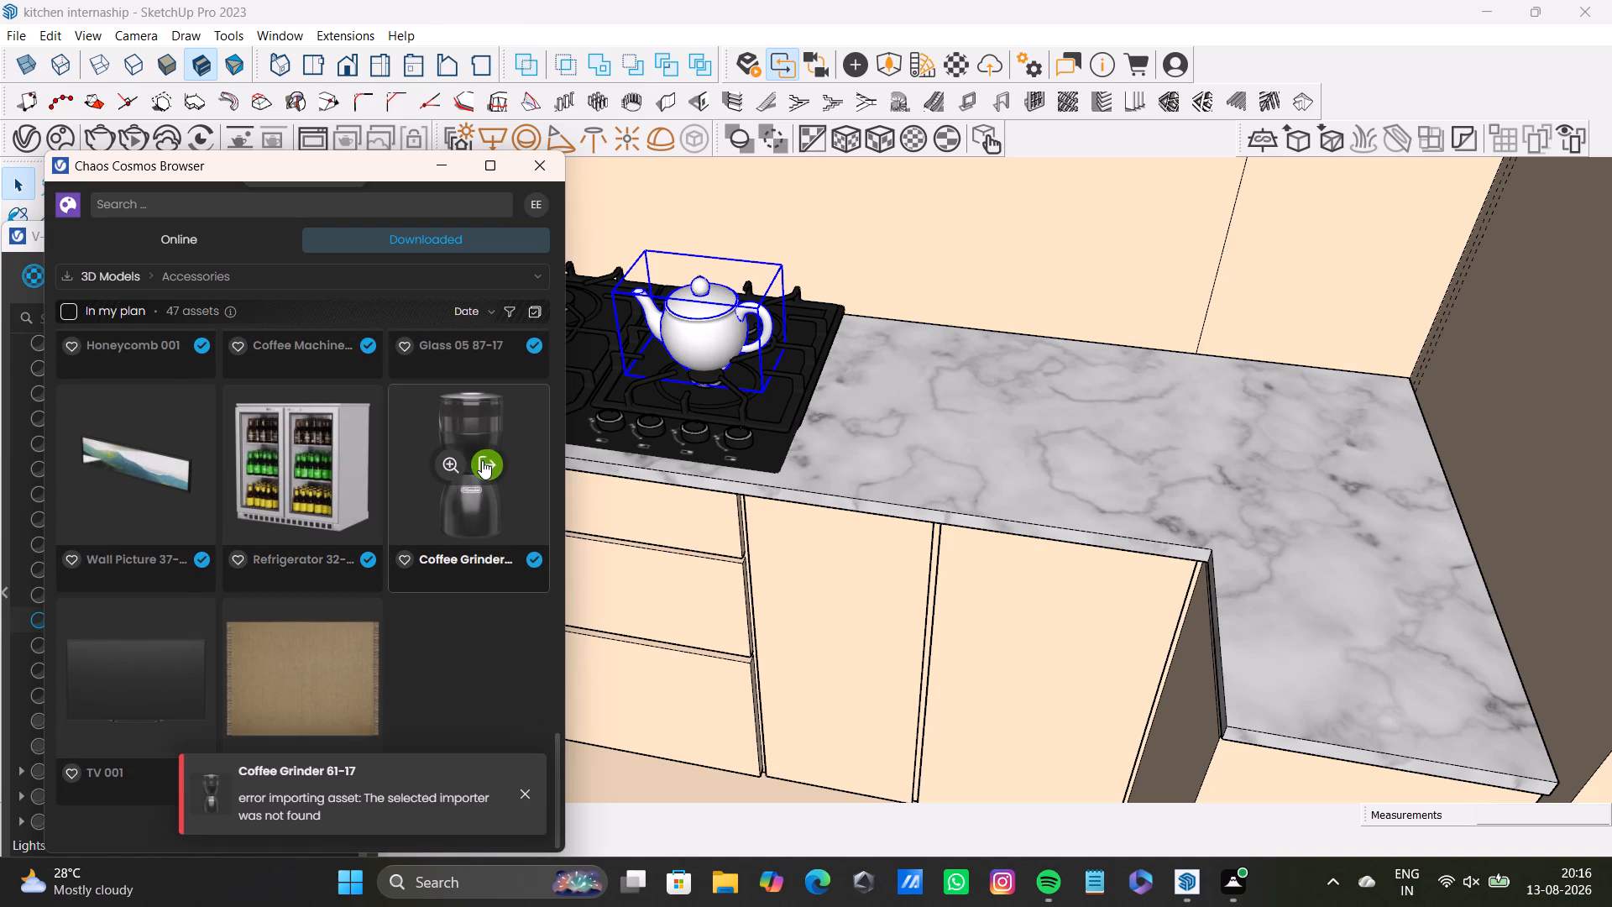
# Look through the whole list of downloaded accessories again for a usable kitchen prop.
pyautogui.scroll(12, 296, 596)
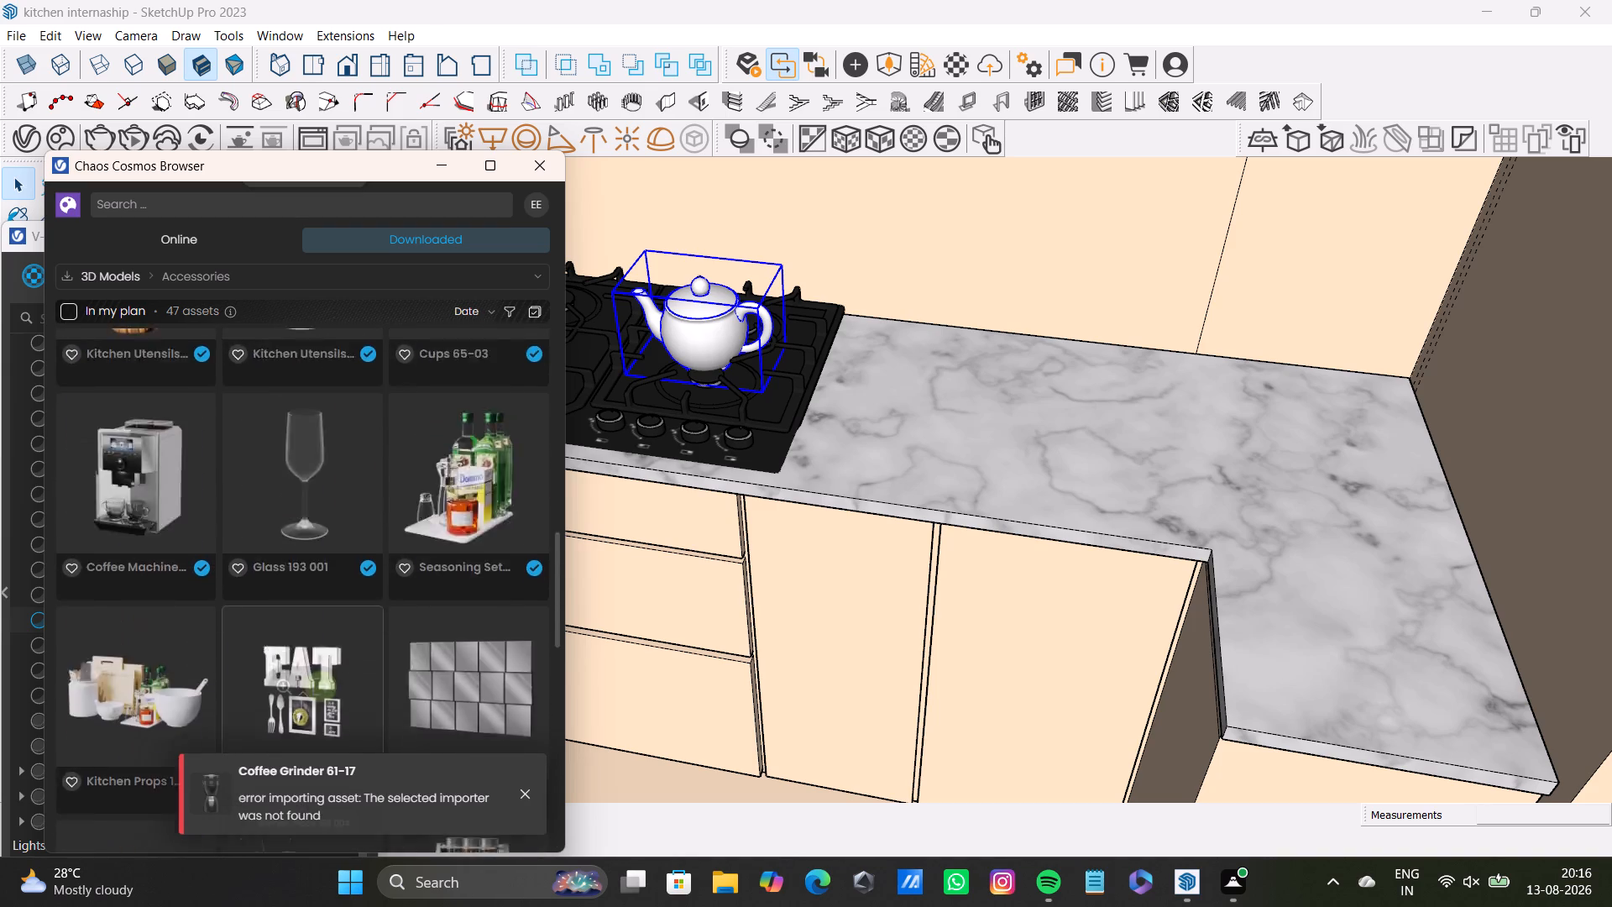
pyautogui.scroll(3, 294, 578)
pyautogui.scroll(-1, 300, 563)
pyautogui.scroll(9, 300, 563)
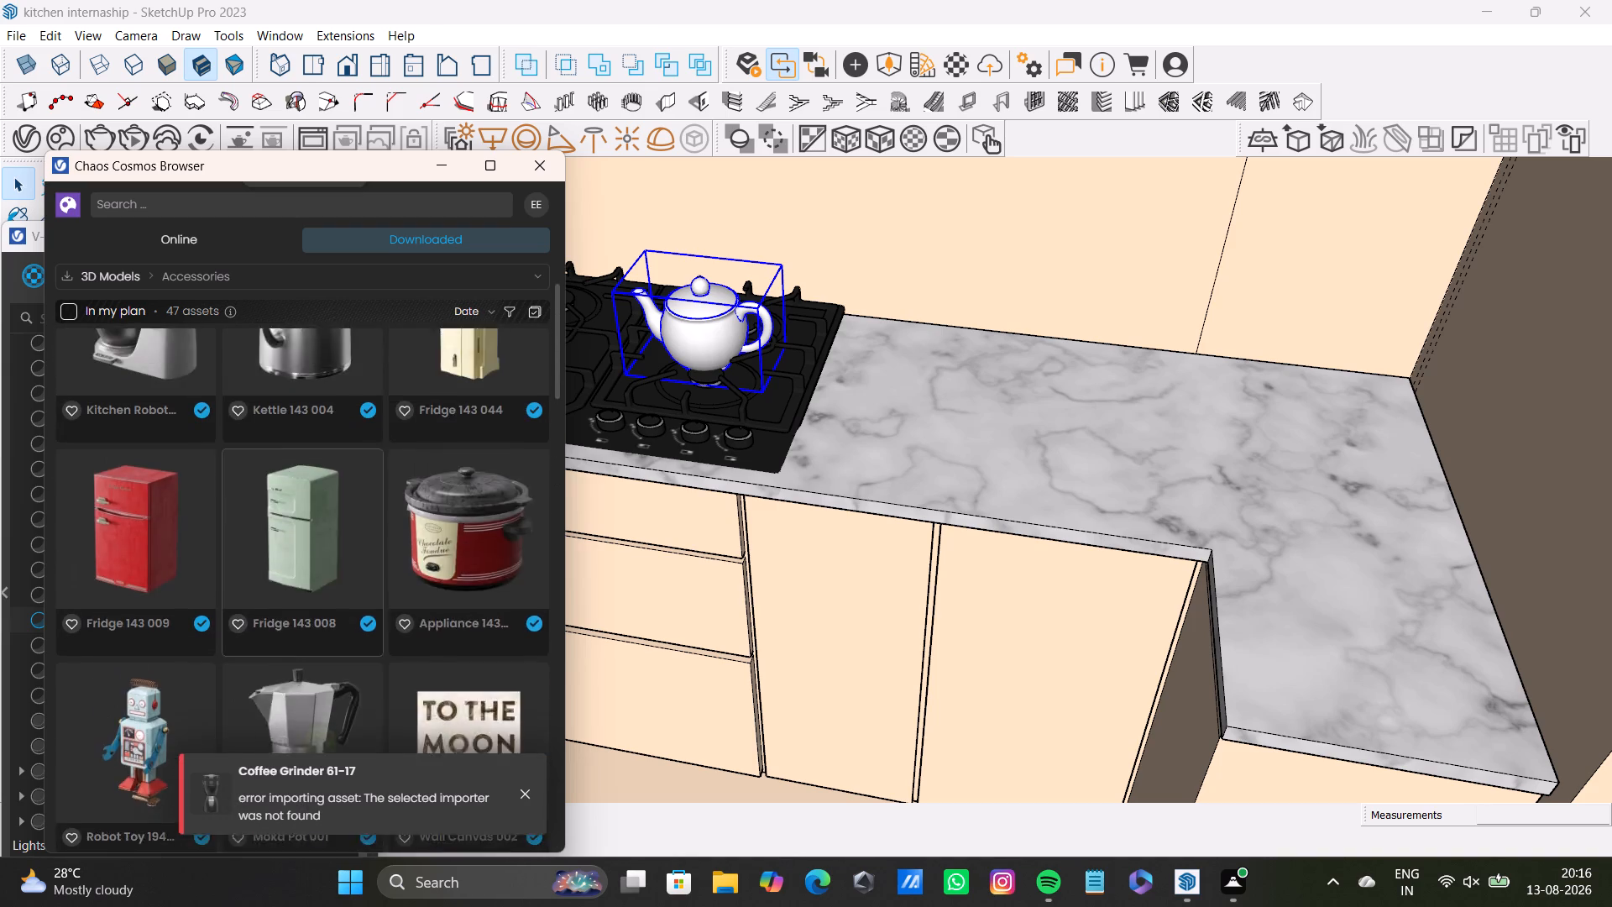
pyautogui.scroll(11, 300, 563)
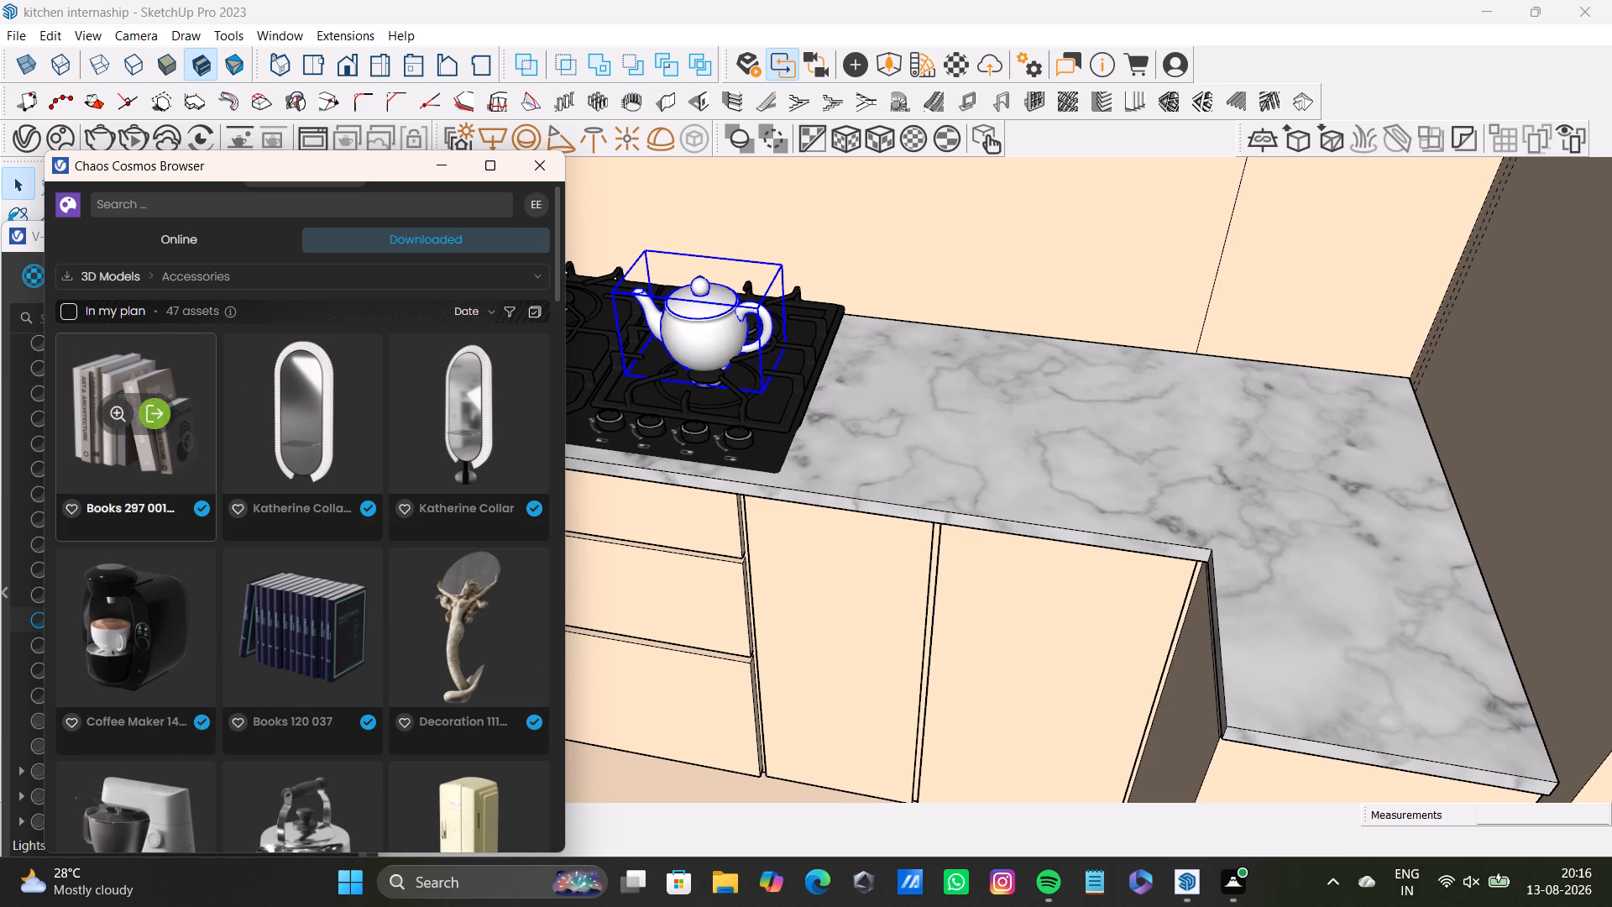
pyautogui.scroll(-5, 379, 568)
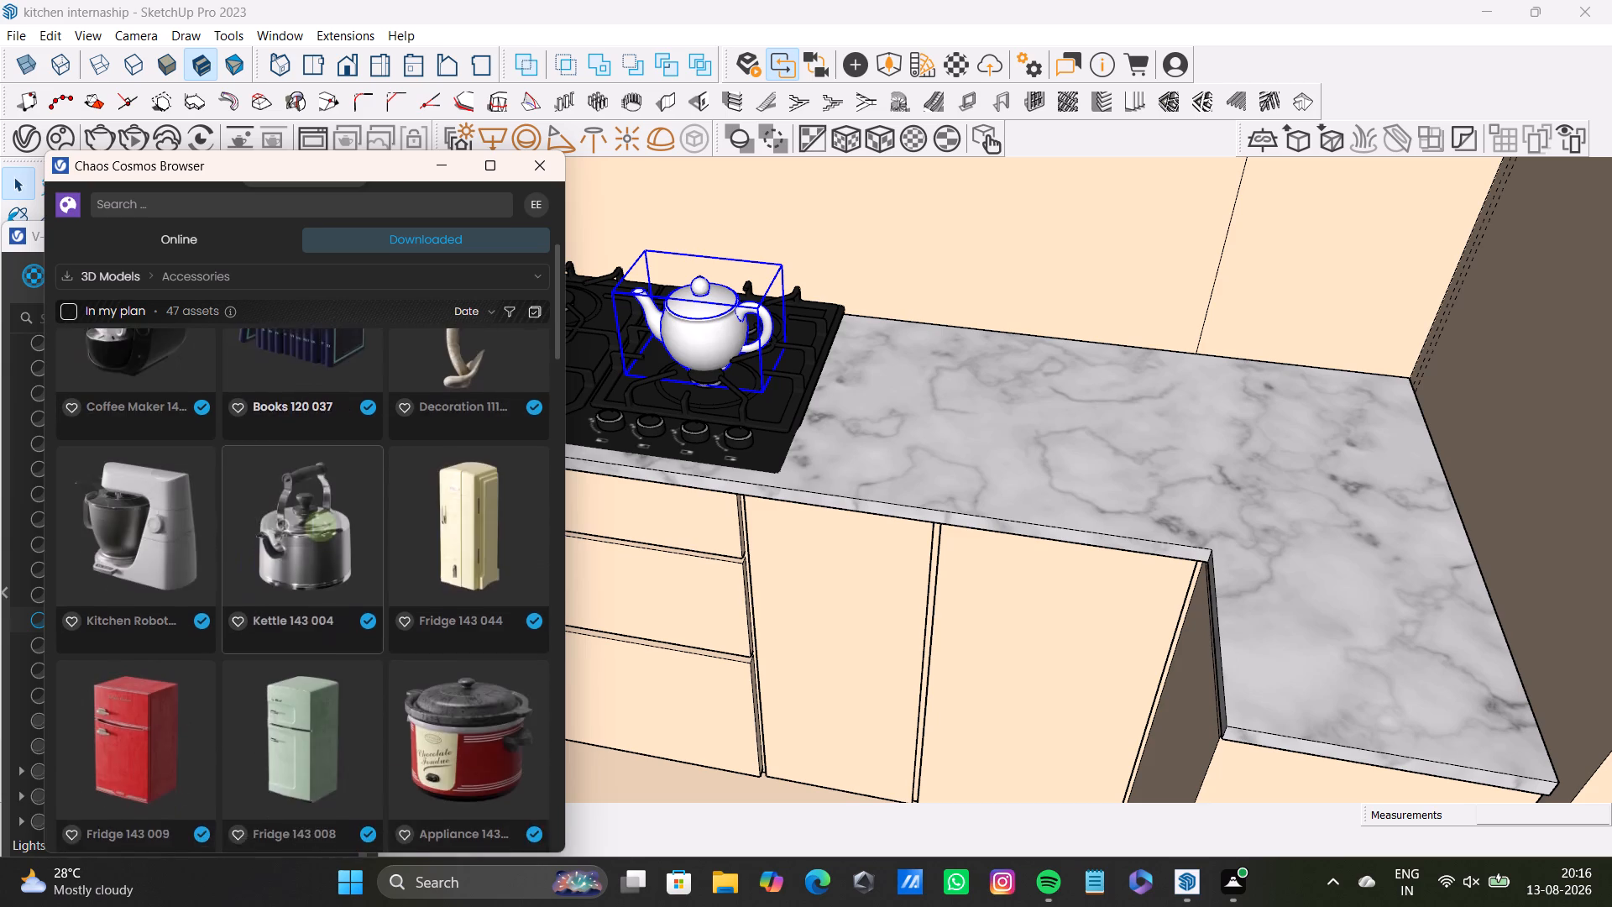
pyautogui.scroll(-17, 379, 568)
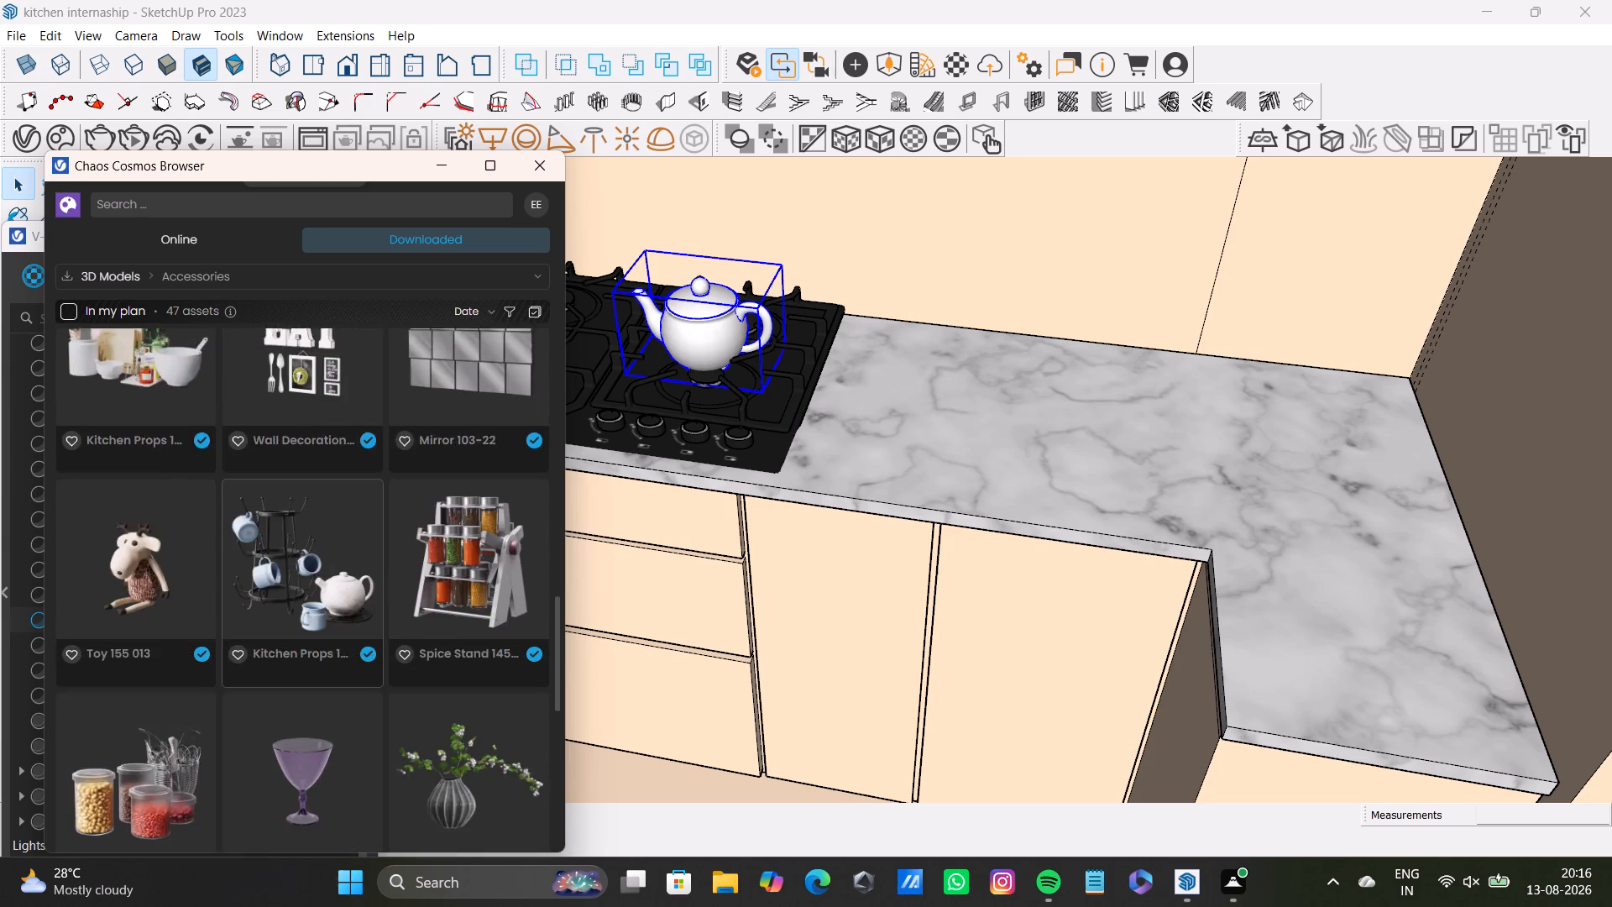
pyautogui.scroll(-9, 379, 568)
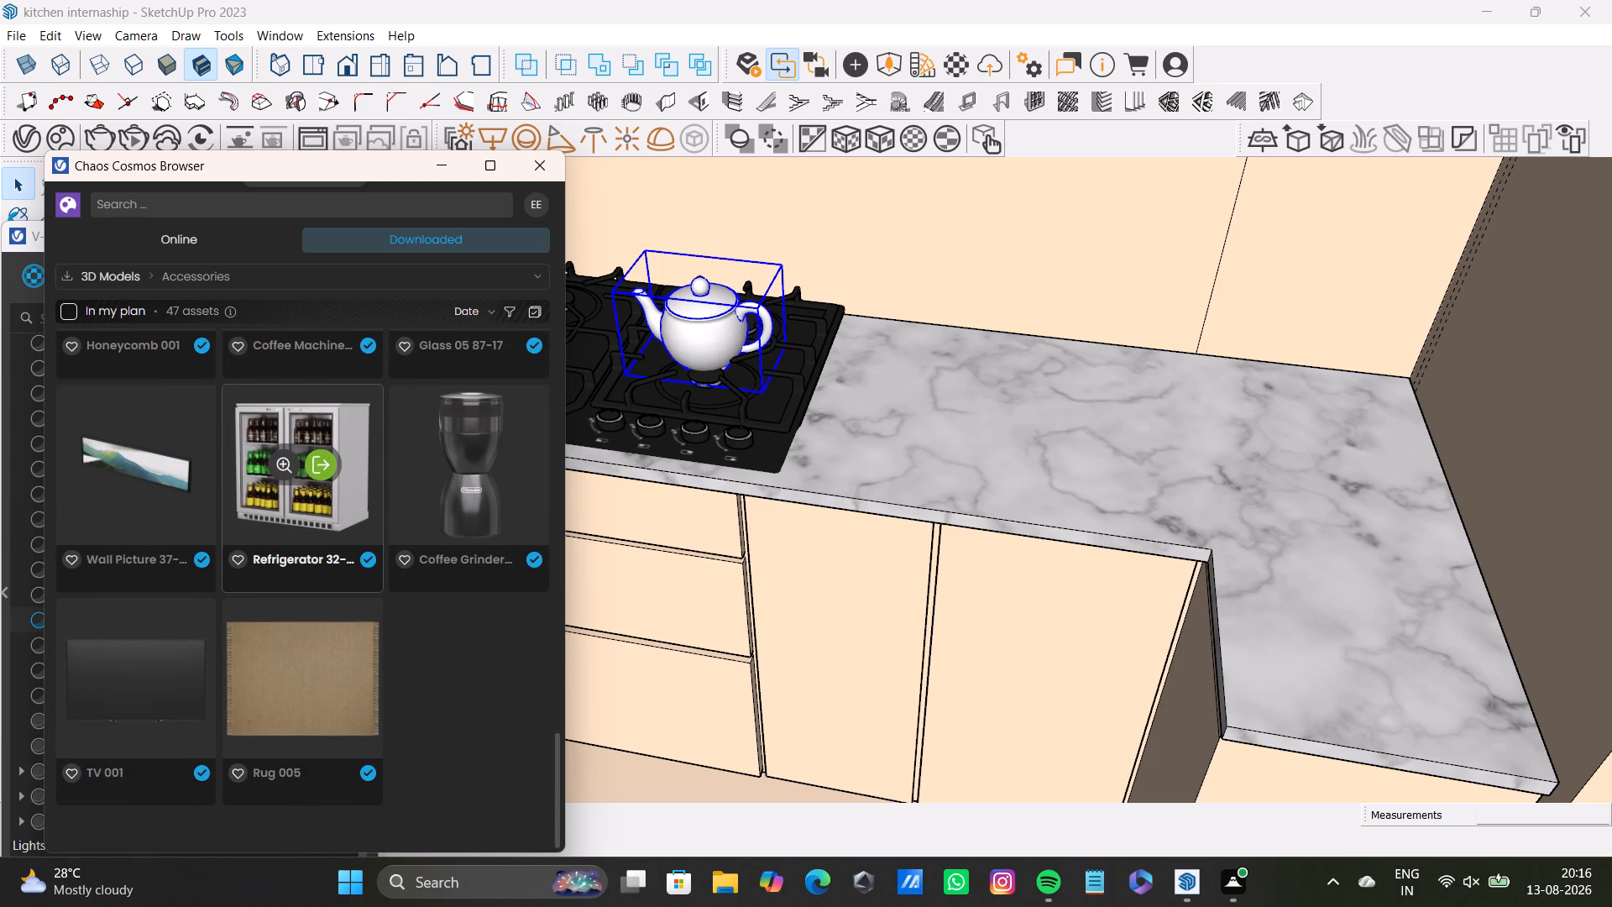
# Download the Post 273 009 asset from the online accessories and try to import it into the model.
pyautogui.click(197, 229)
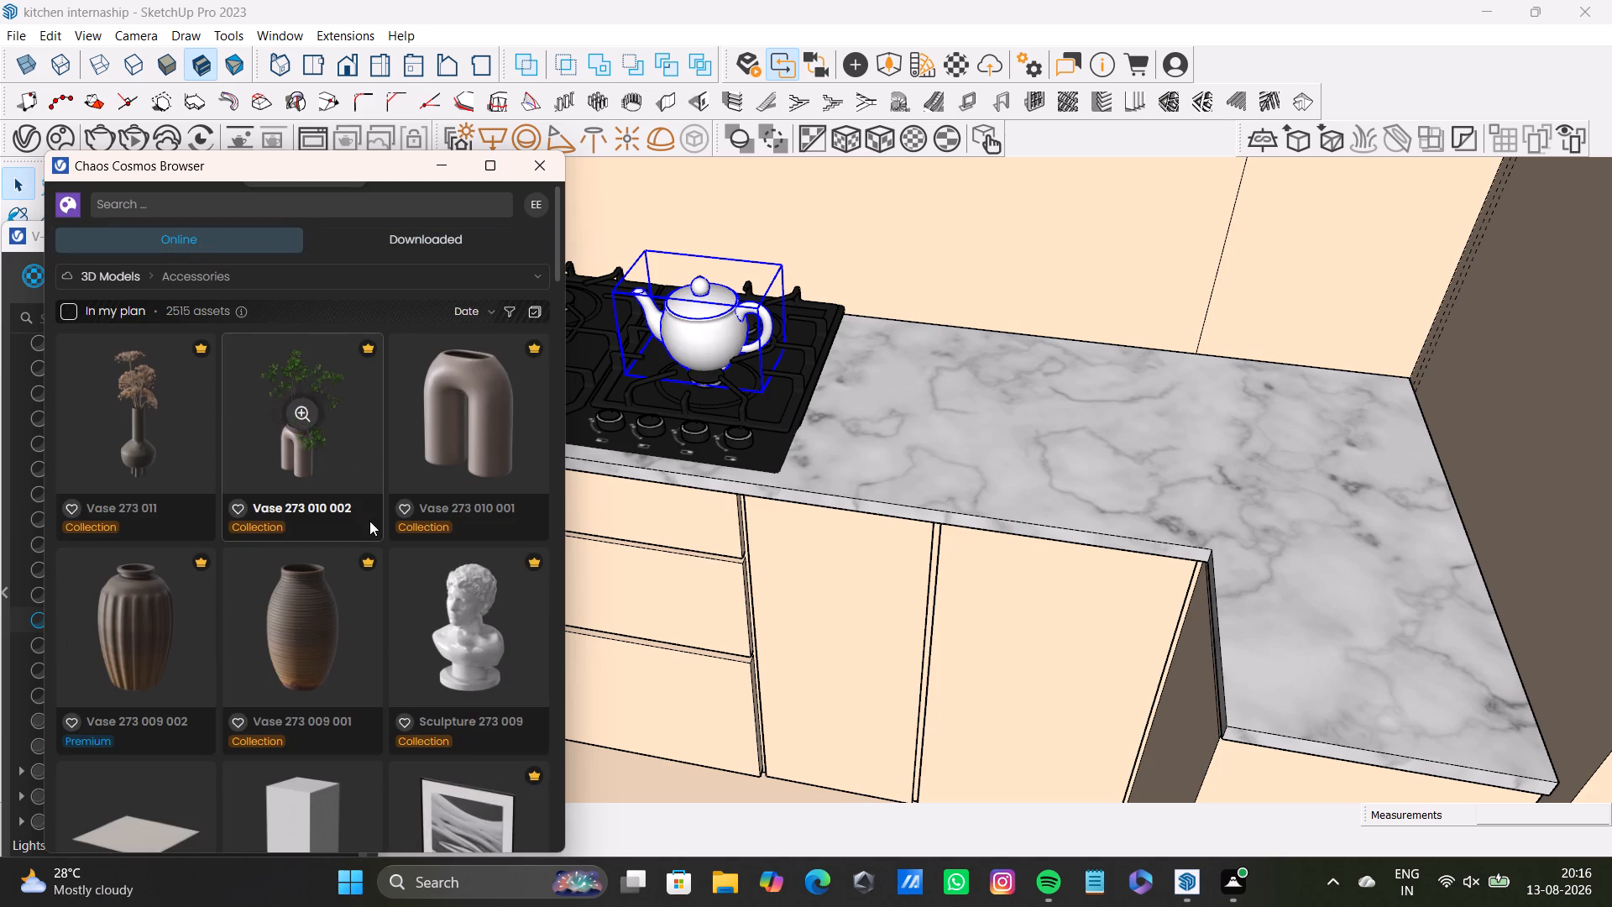
pyautogui.scroll(-4, 369, 521)
pyautogui.click(315, 422)
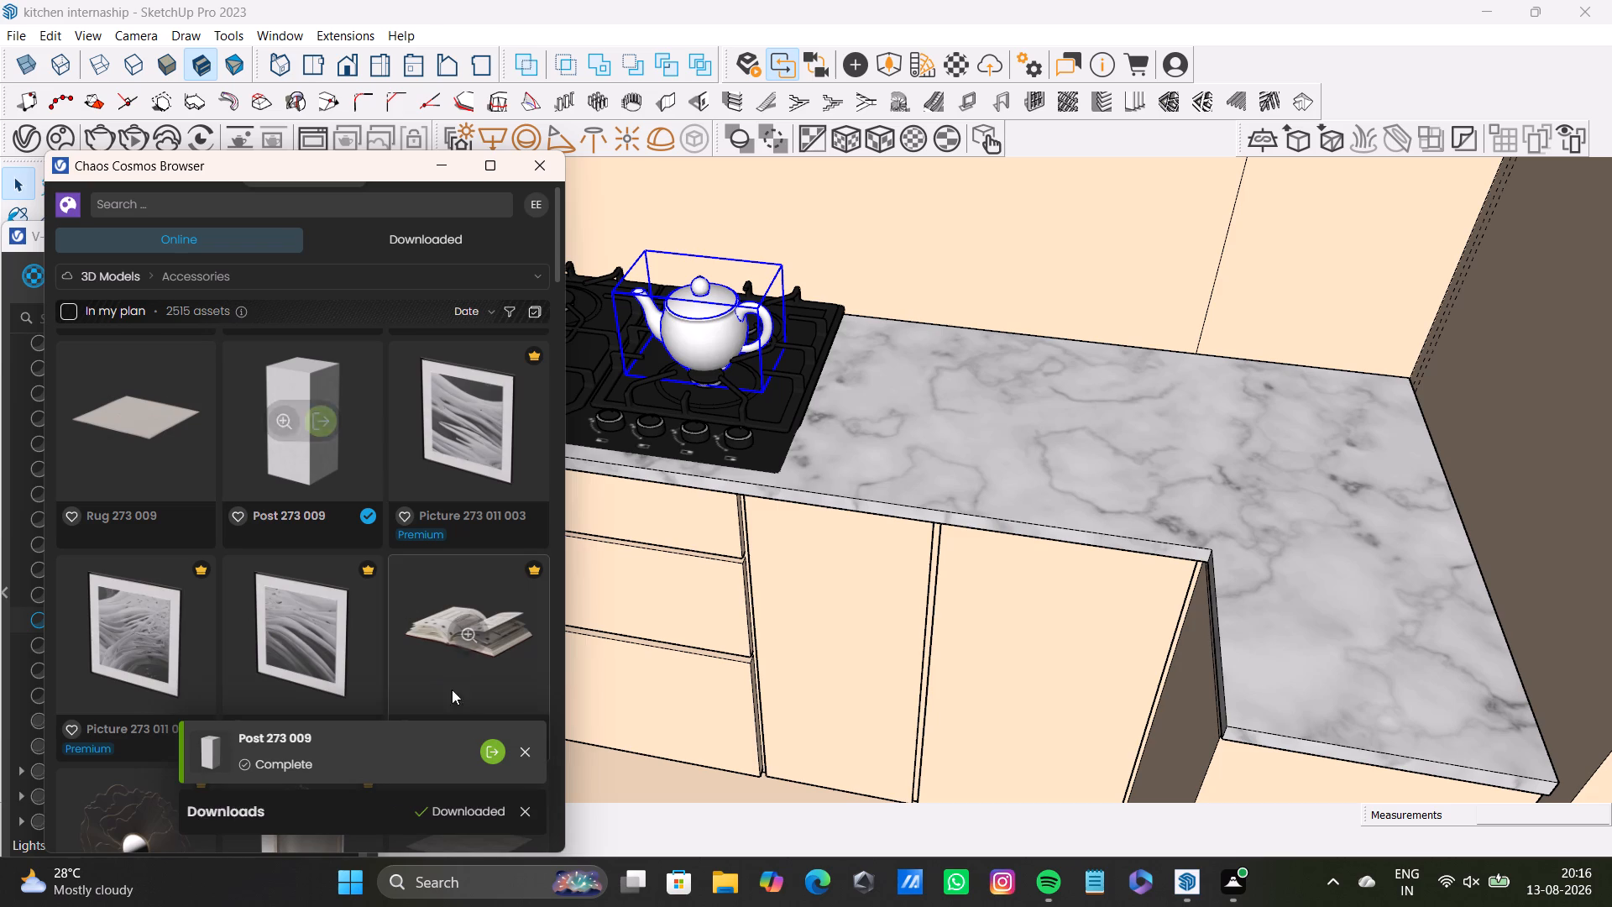
pyautogui.click(487, 749)
# Look through the online 3D accessories list for props suitable for the kitchen.
pyautogui.scroll(-4, 249, 545)
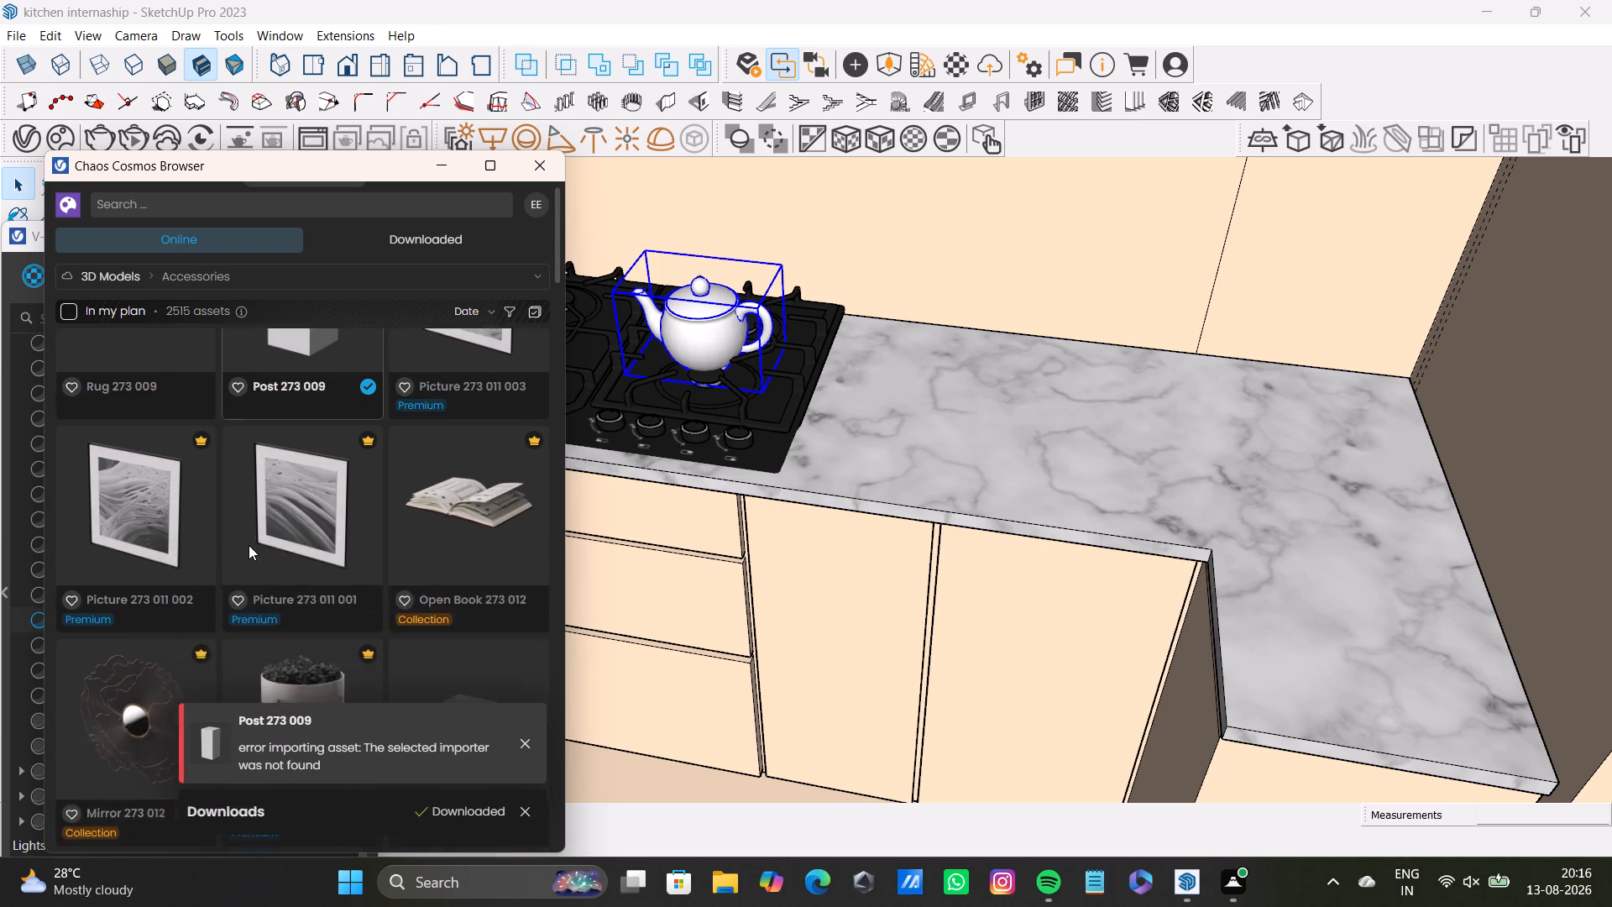
pyautogui.scroll(-20, 249, 545)
pyautogui.scroll(-3, 249, 545)
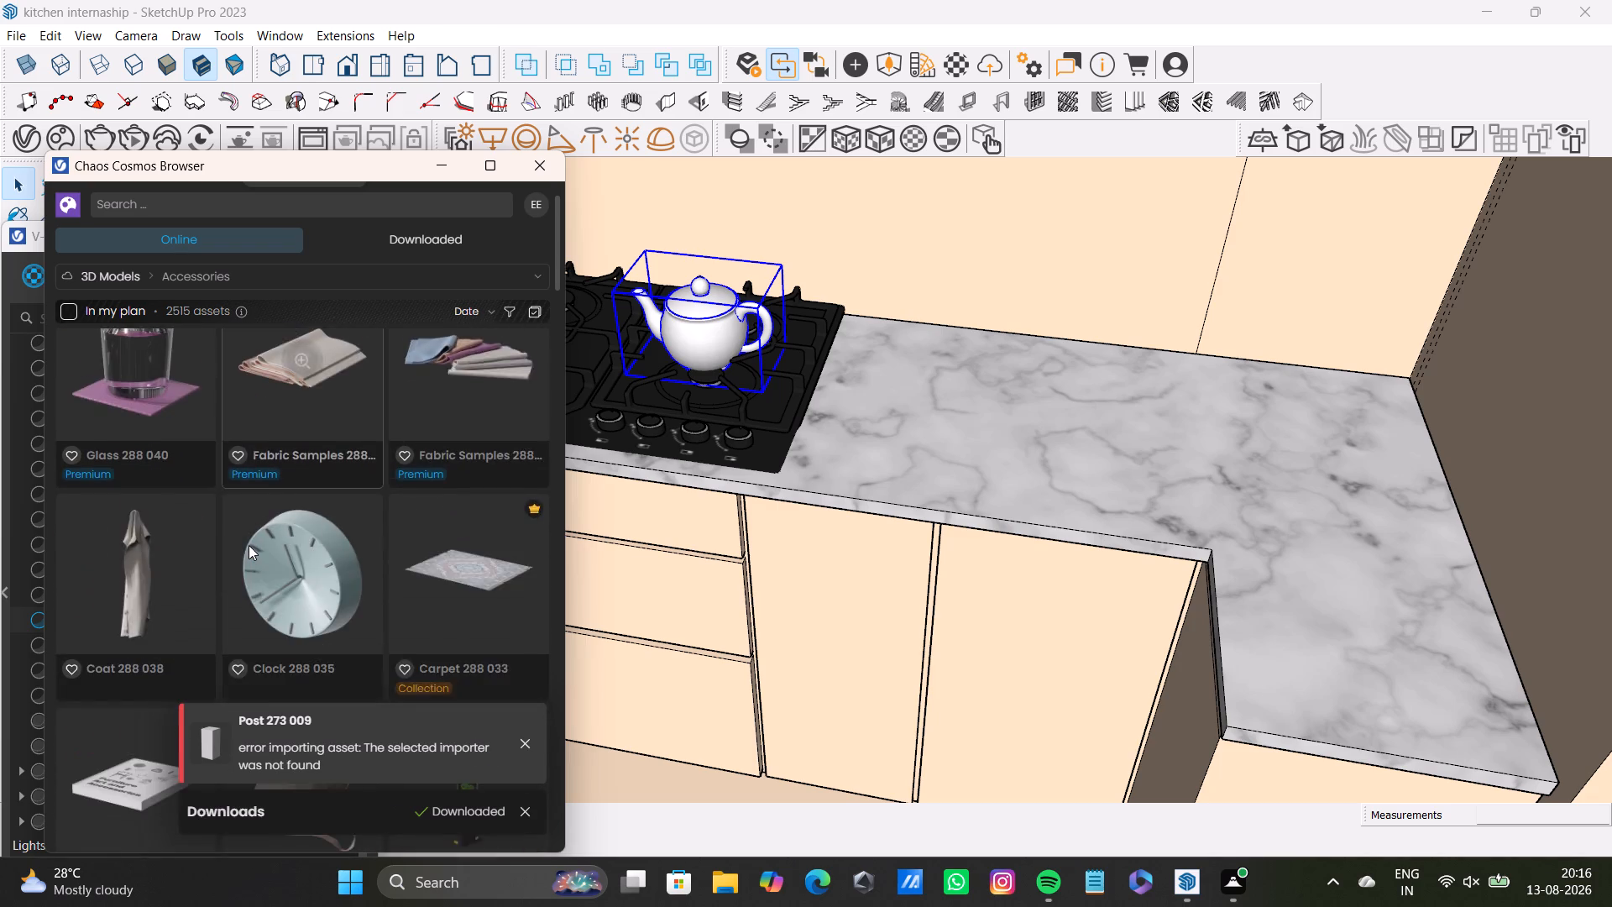
pyautogui.scroll(-17, 249, 545)
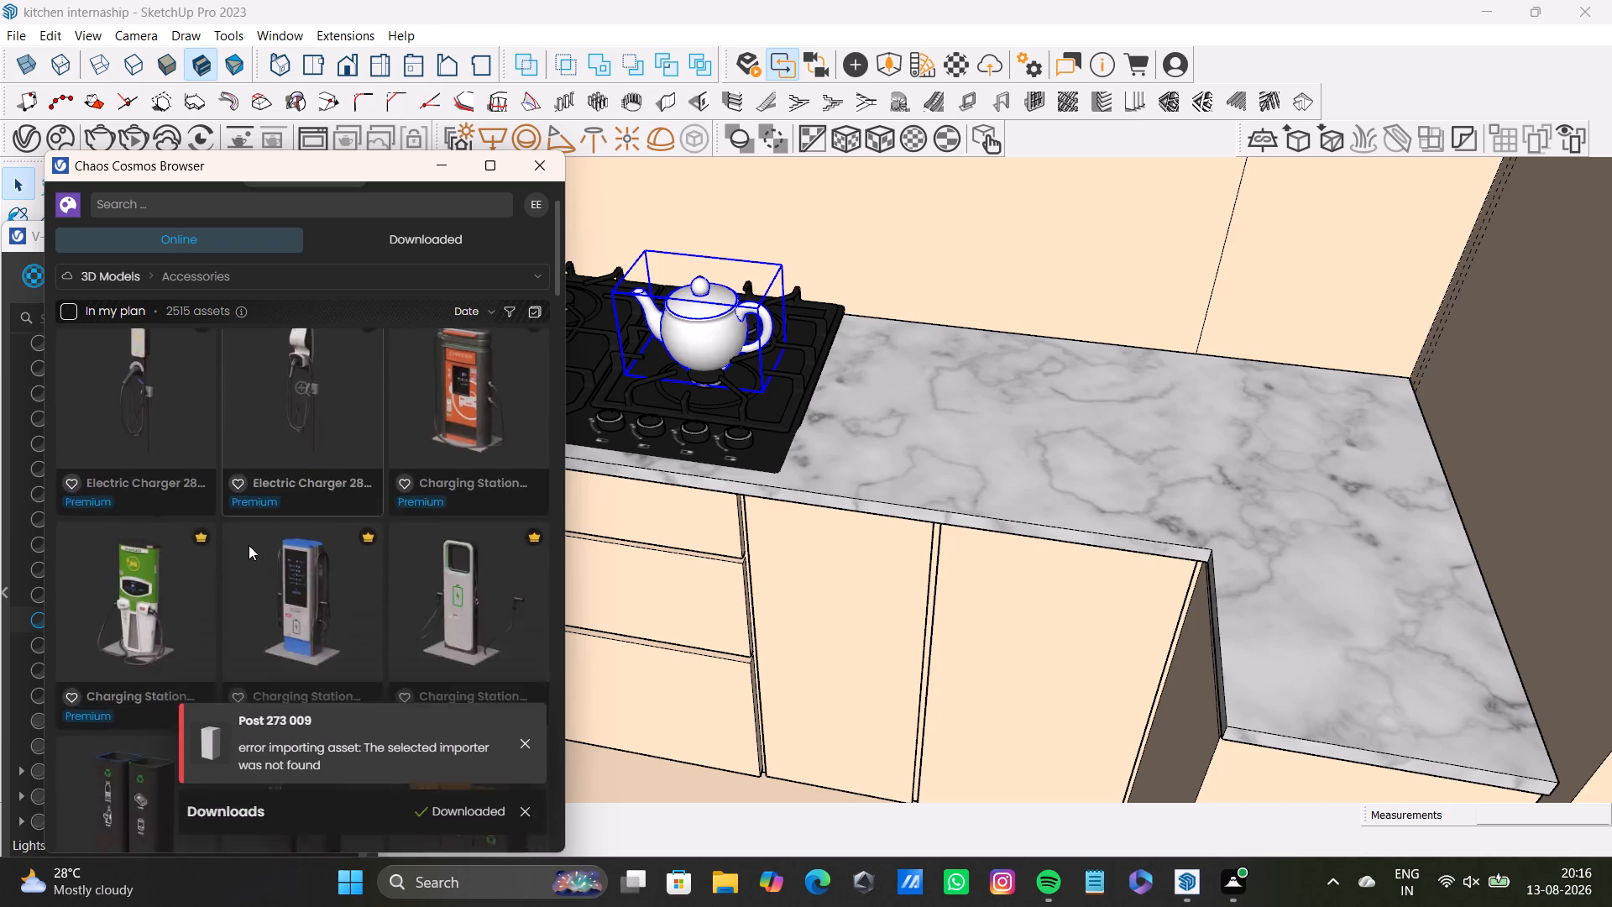
pyautogui.scroll(-15, 249, 545)
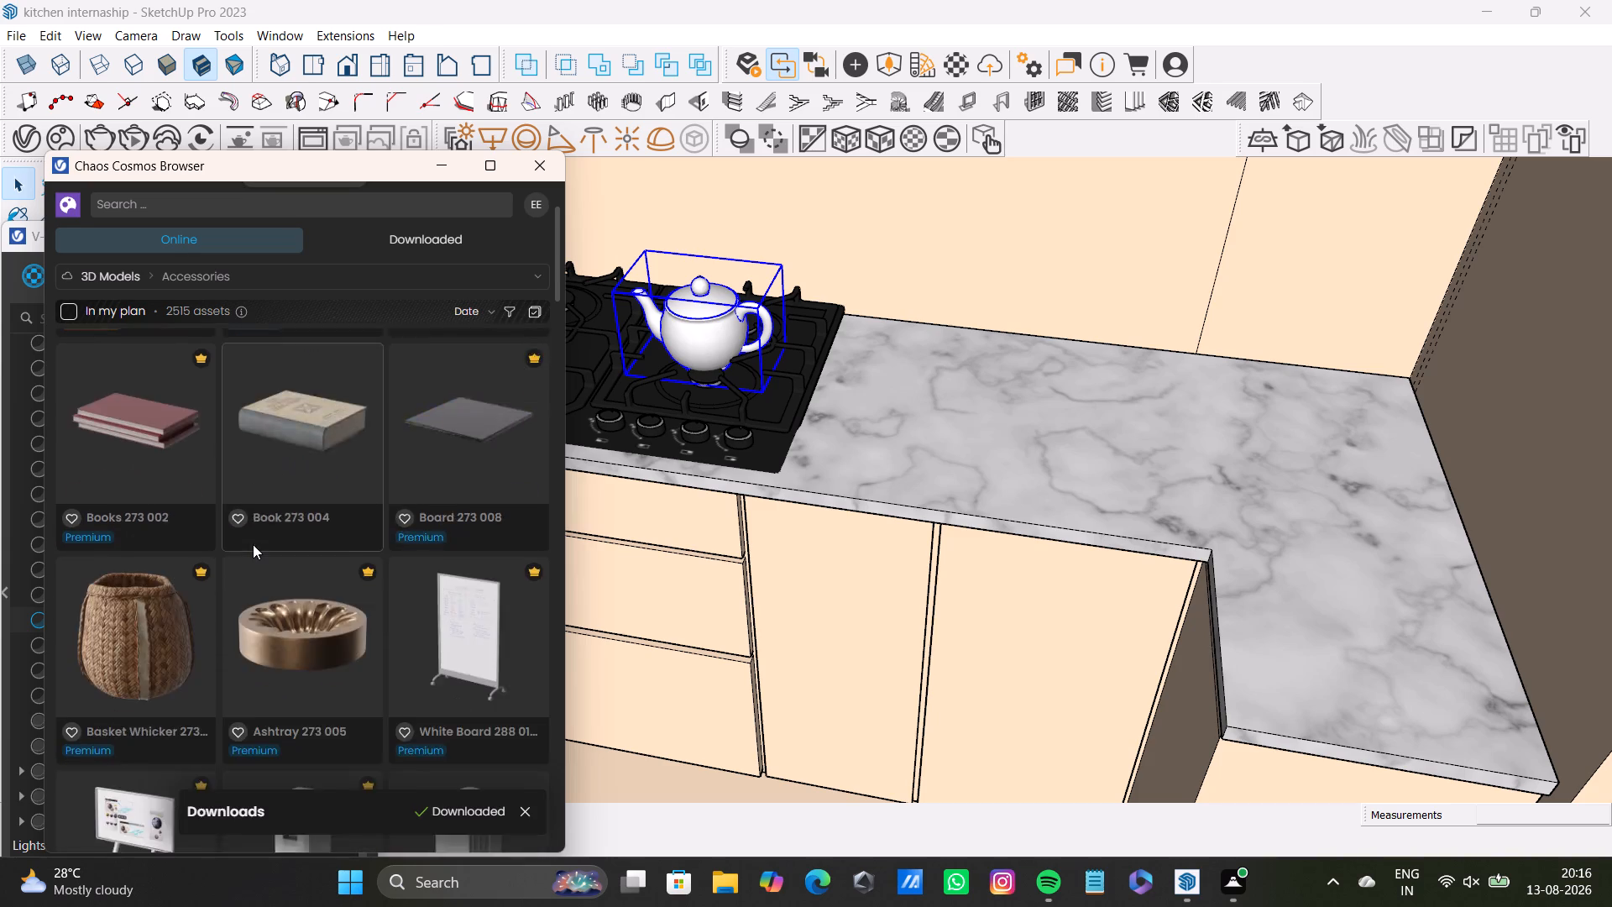
pyautogui.scroll(-12, 253, 544)
pyautogui.scroll(-11, 253, 544)
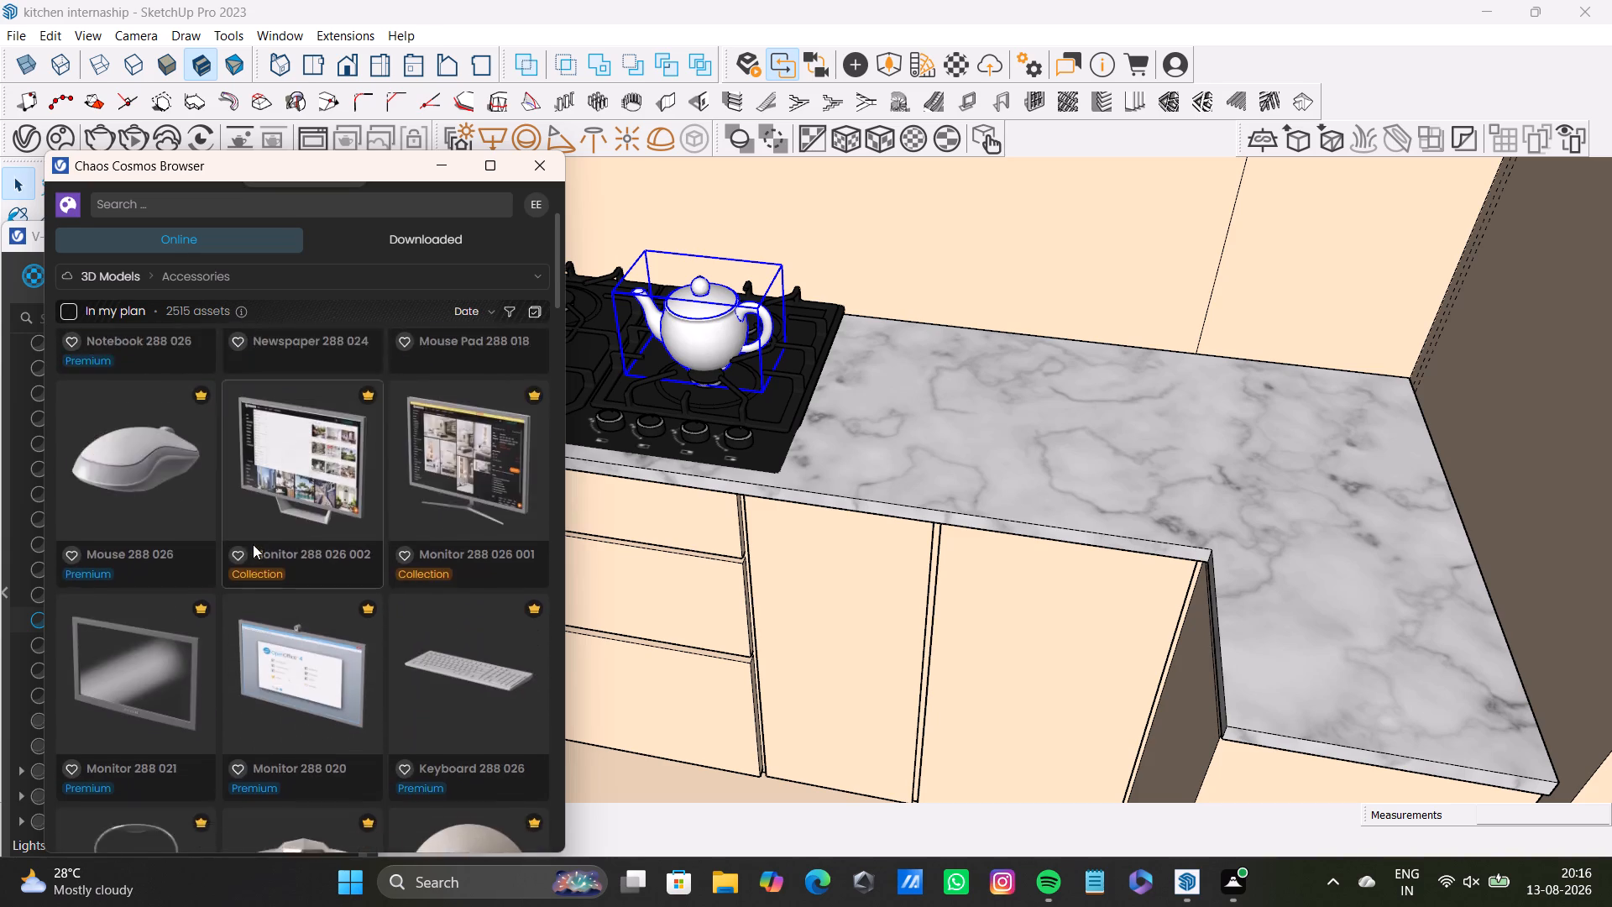
pyautogui.scroll(-14, 253, 544)
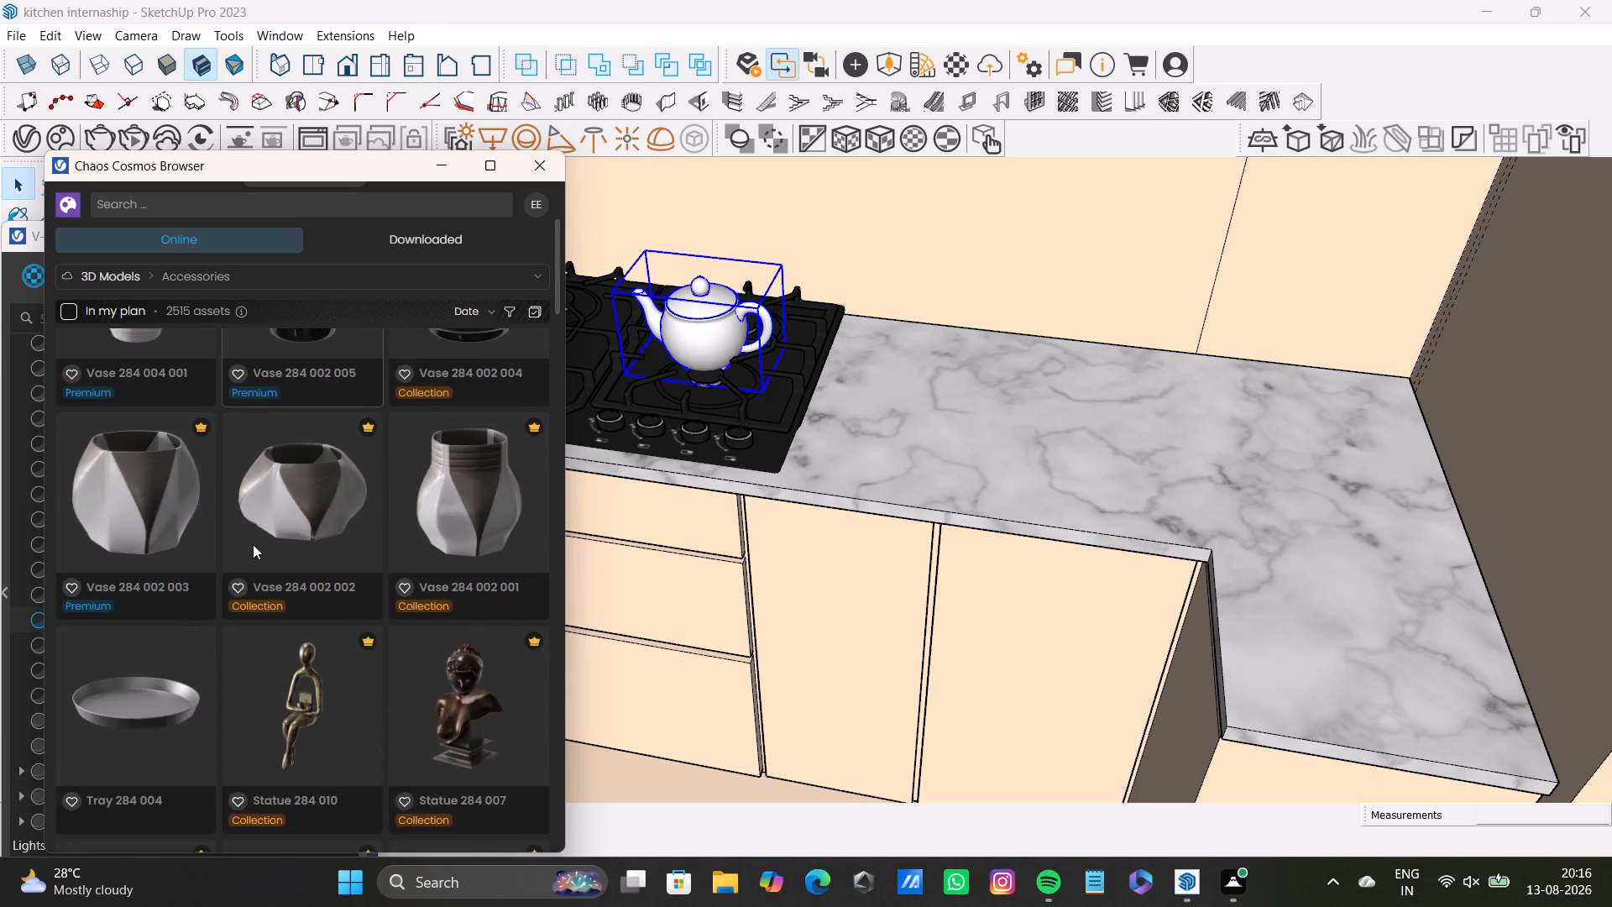
pyautogui.scroll(-14, 253, 544)
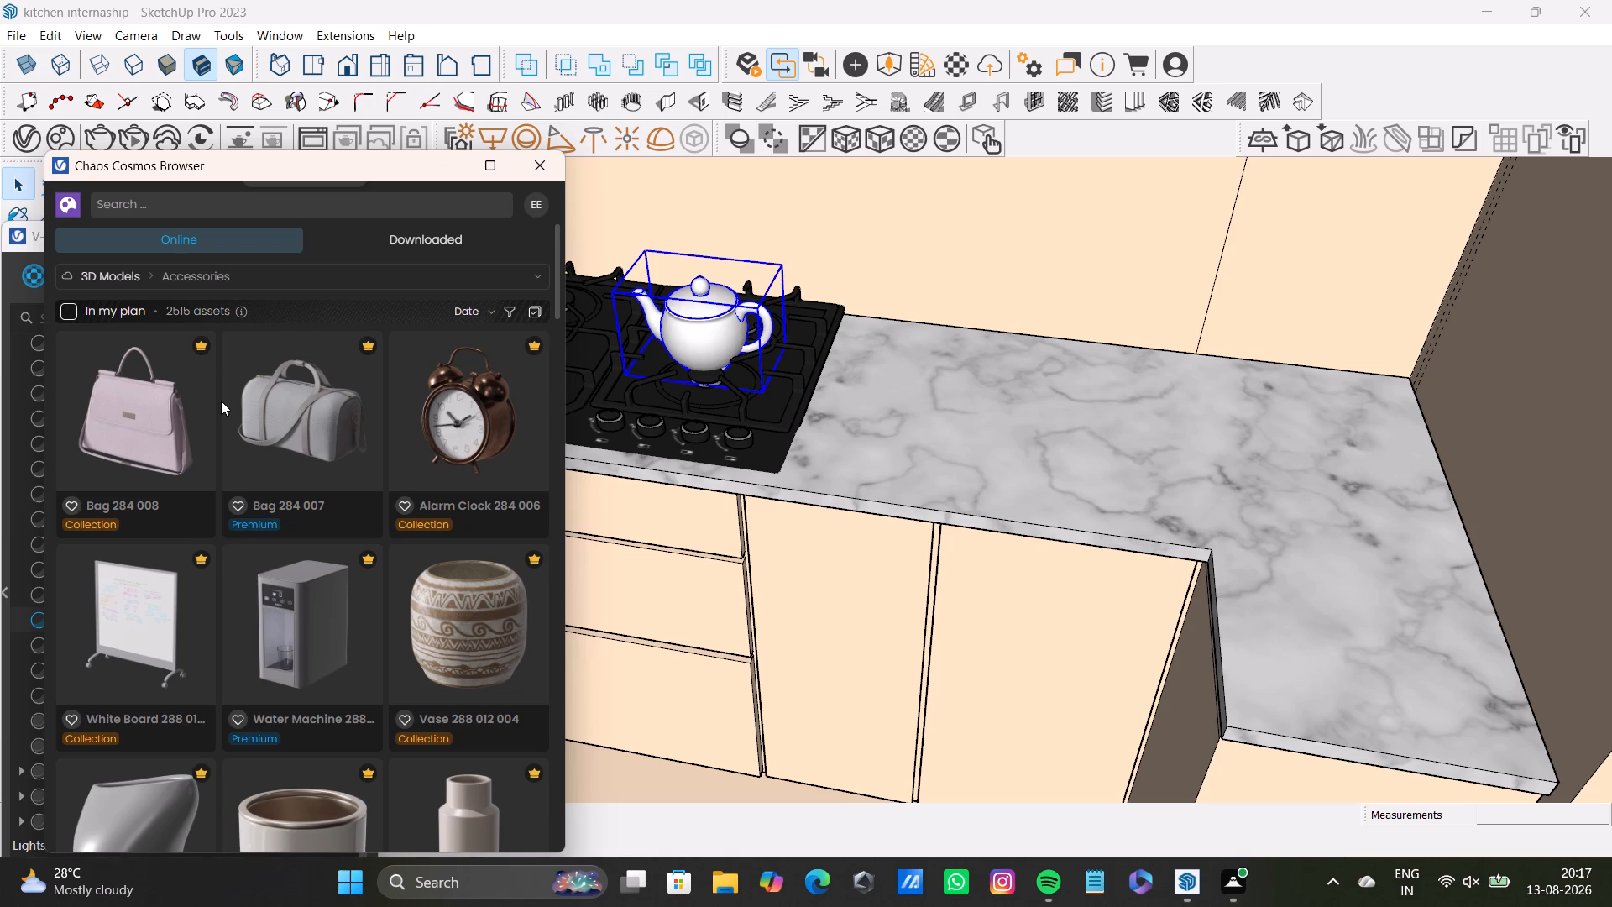
pyautogui.scroll(-3, 374, 558)
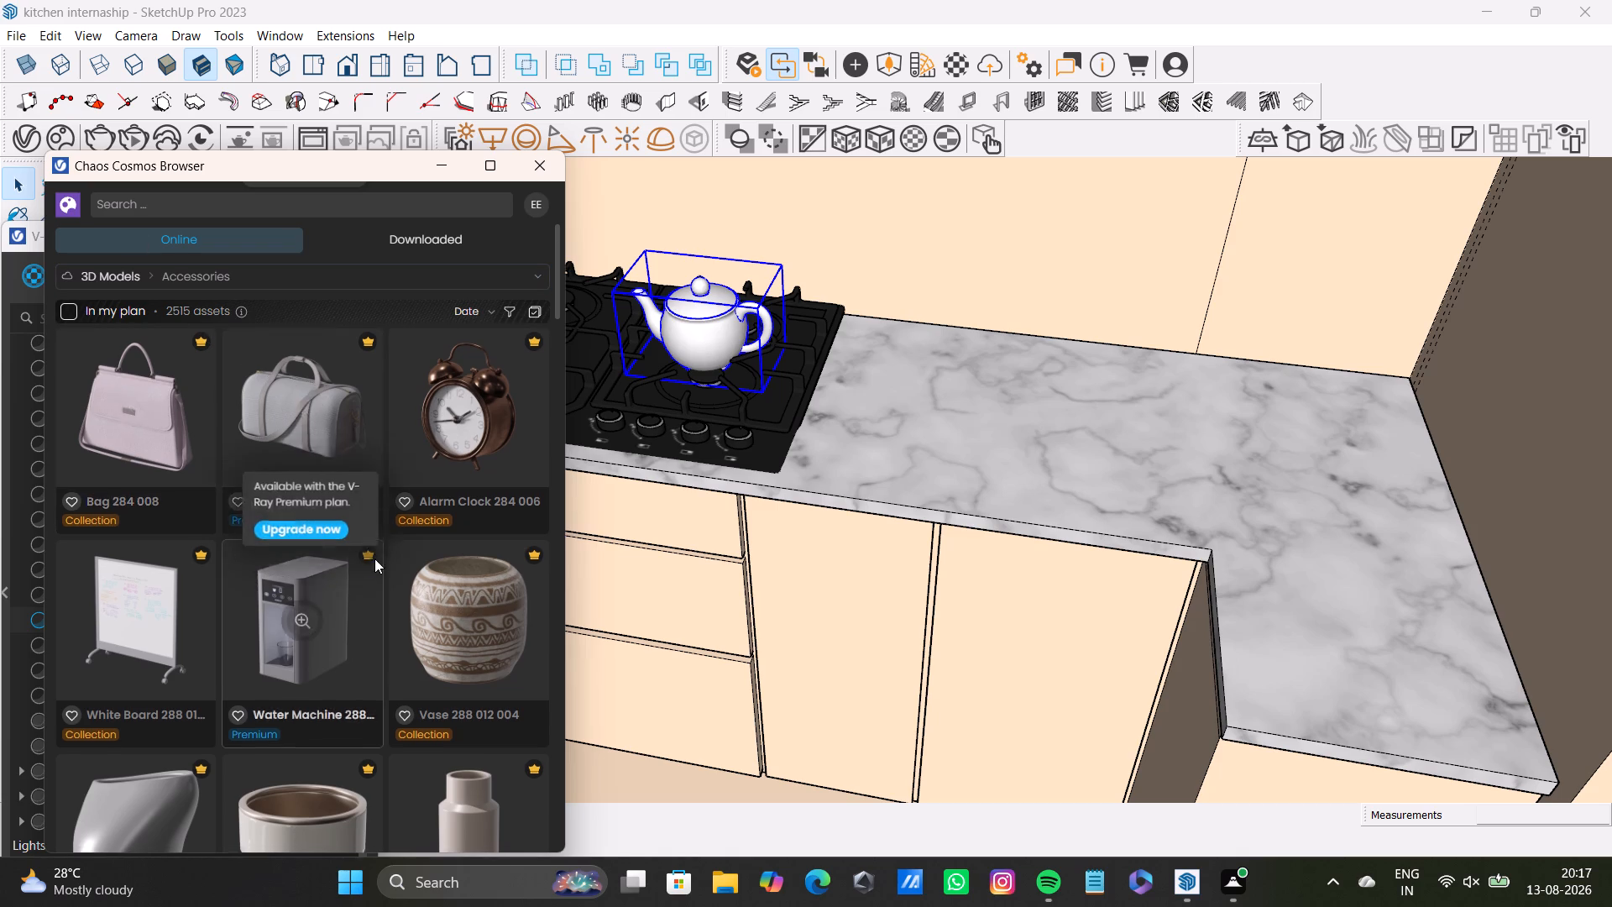
pyautogui.scroll(-1, 374, 558)
pyautogui.scroll(-5, 470, 574)
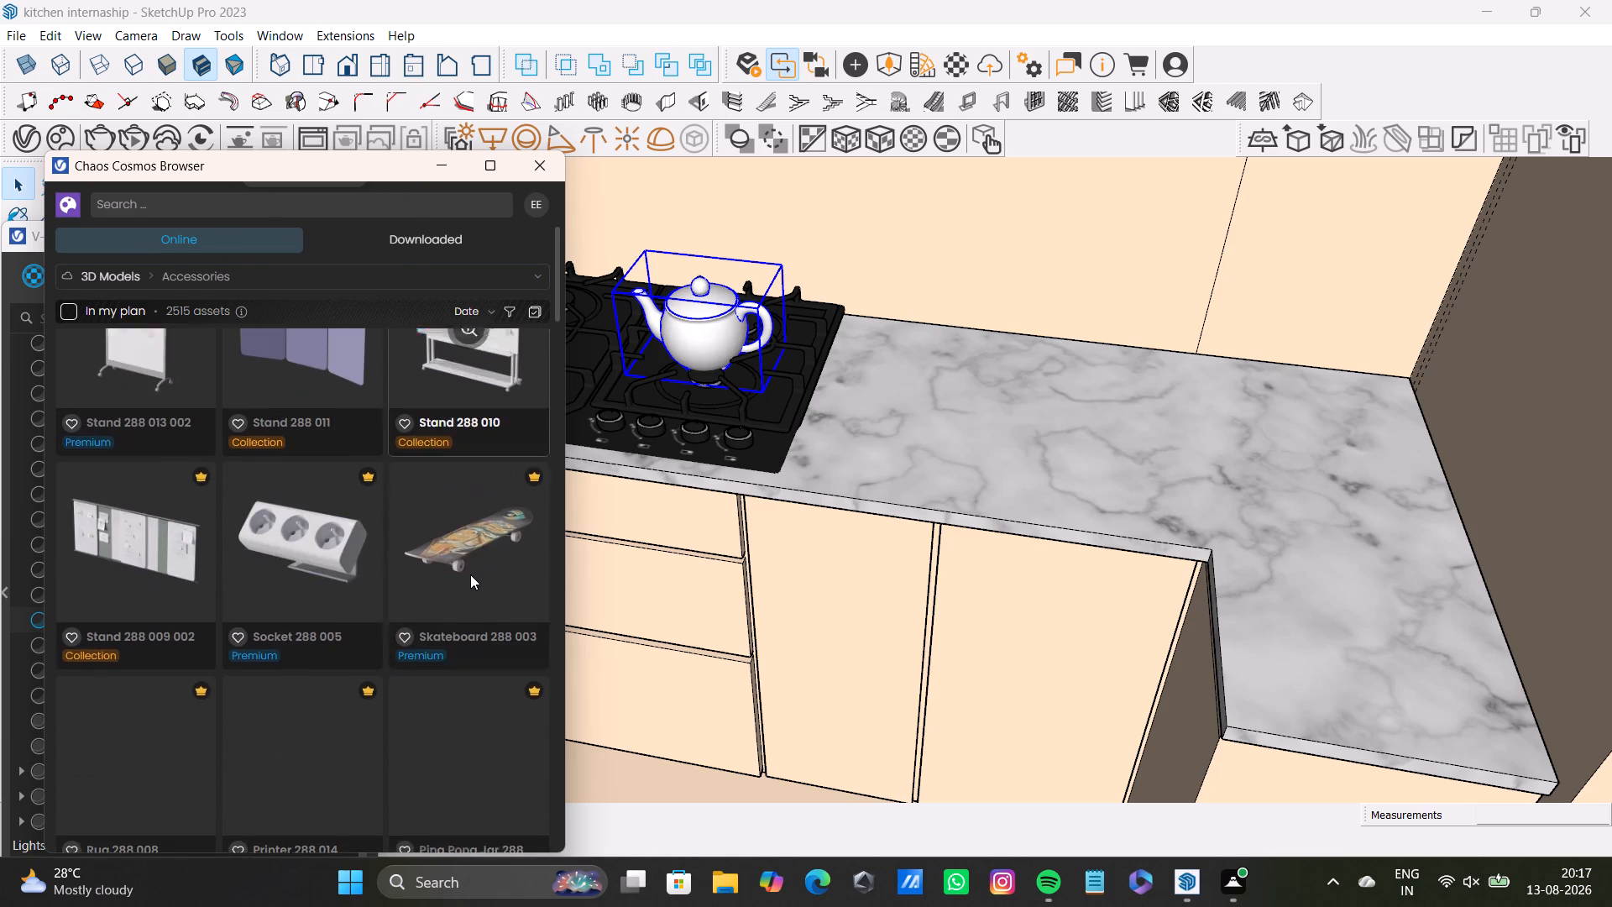
pyautogui.scroll(-15, 470, 574)
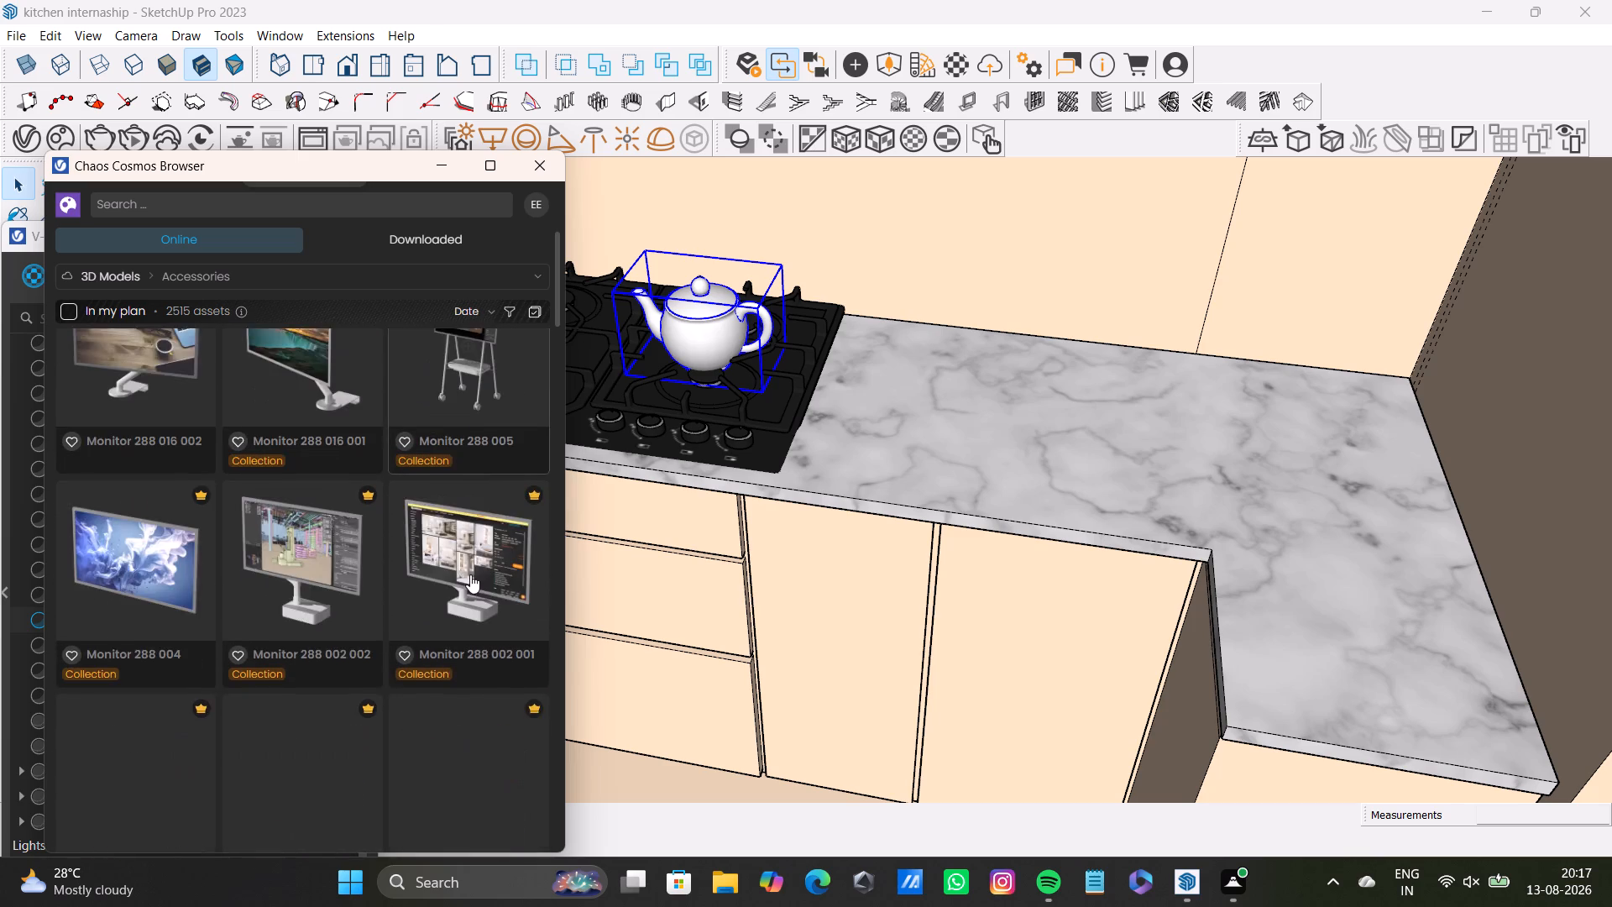
pyautogui.scroll(-11, 470, 574)
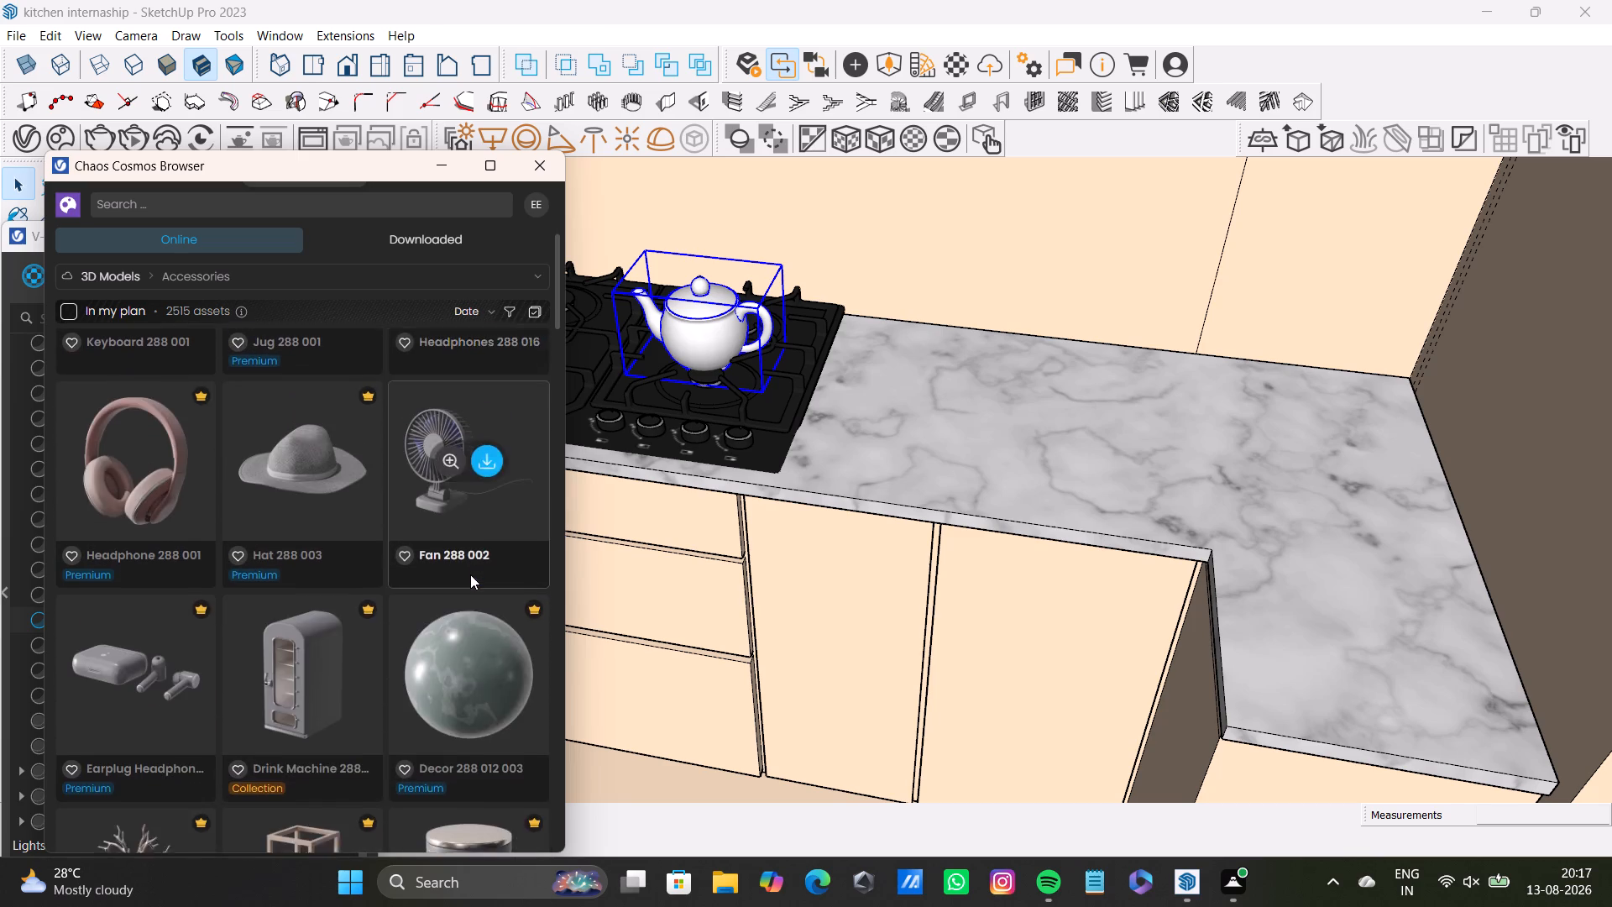
pyautogui.scroll(-11, 470, 574)
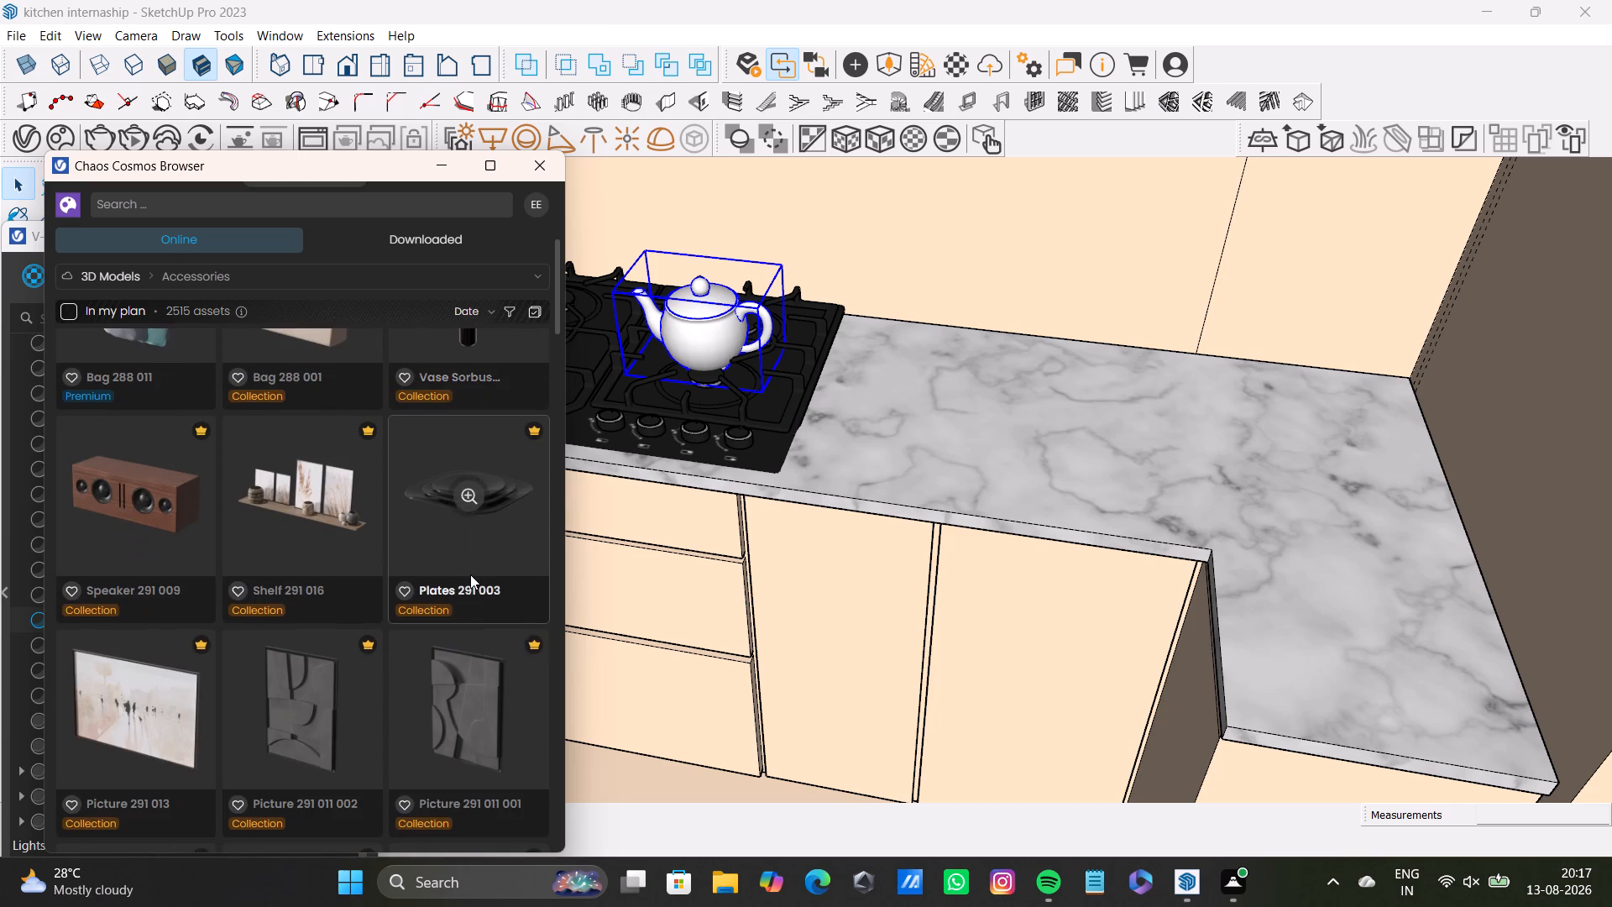
pyautogui.scroll(-2, 470, 574)
# Uncover the hob area and inspect the teapot and marble counter from several angles.
pyautogui.moveTo(393, 169); pyautogui.dragTo(474, 280)
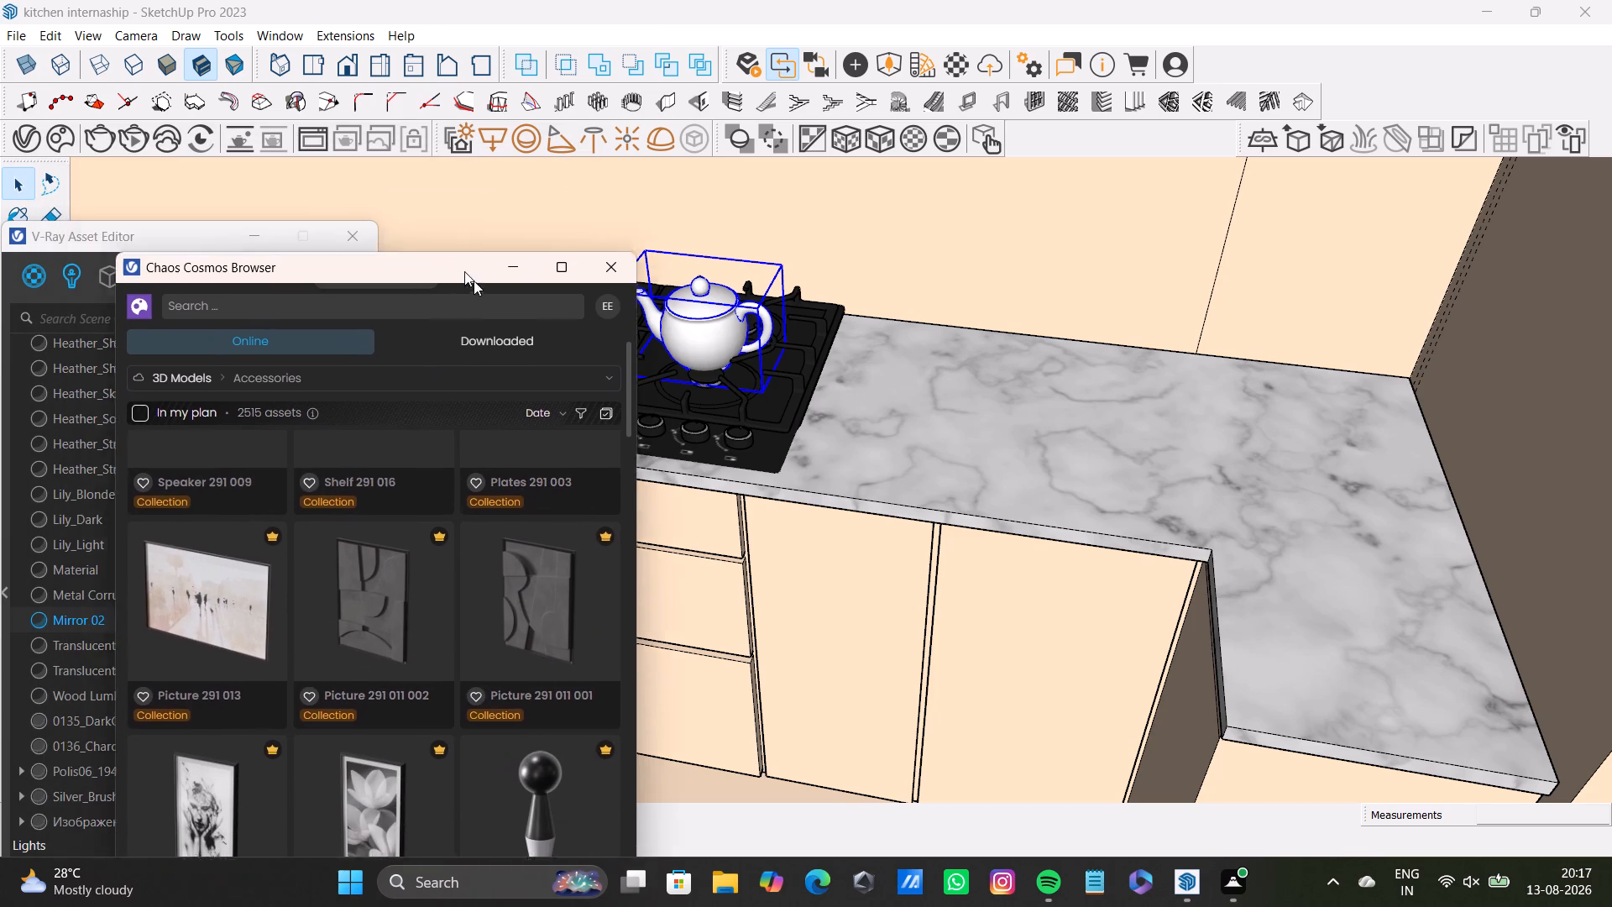
pyautogui.moveTo(474, 280); pyautogui.dragTo(741, 574)
pyautogui.moveTo(219, 243); pyautogui.dragTo(574, 500)
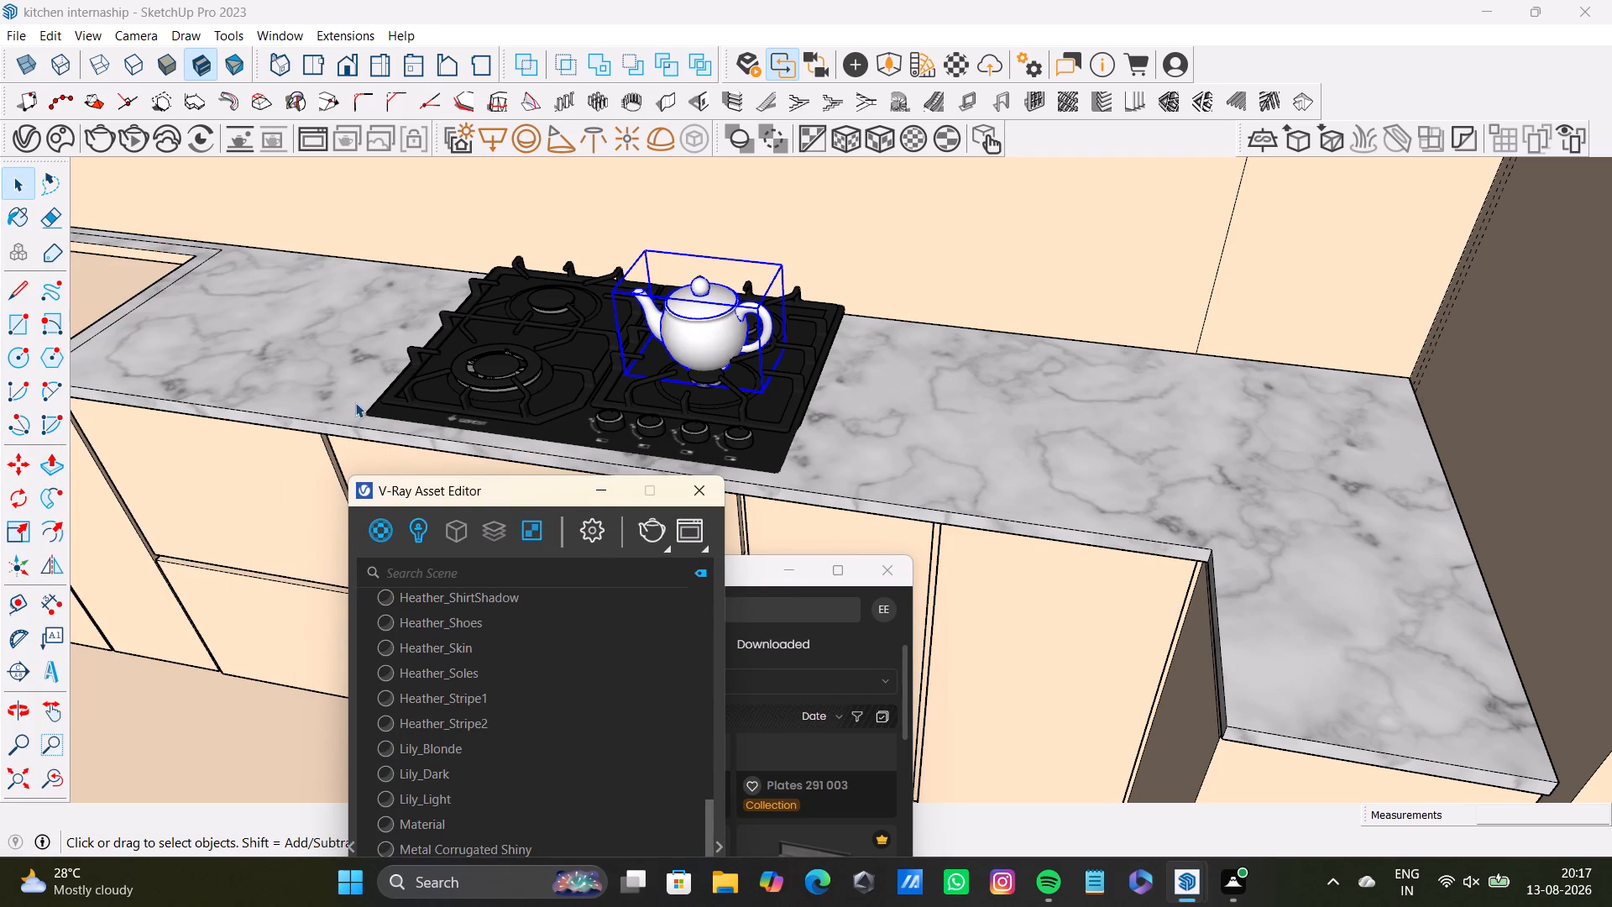
pyautogui.scroll(3, 355, 402)
pyautogui.moveTo(355, 402); pyautogui.dragTo(75, 322, button='middle')
pyautogui.moveTo(427, 273); pyautogui.dragTo(568, 306, button='middle')
pyautogui.click(13, 774)
pyautogui.scroll(1, 456, 322)
pyautogui.moveTo(502, 332); pyautogui.dragTo(790, 385, button='middle')
pyautogui.scroll(14, 661, 396)
pyautogui.moveTo(662, 391); pyautogui.dragTo(505, 319, button='middle')
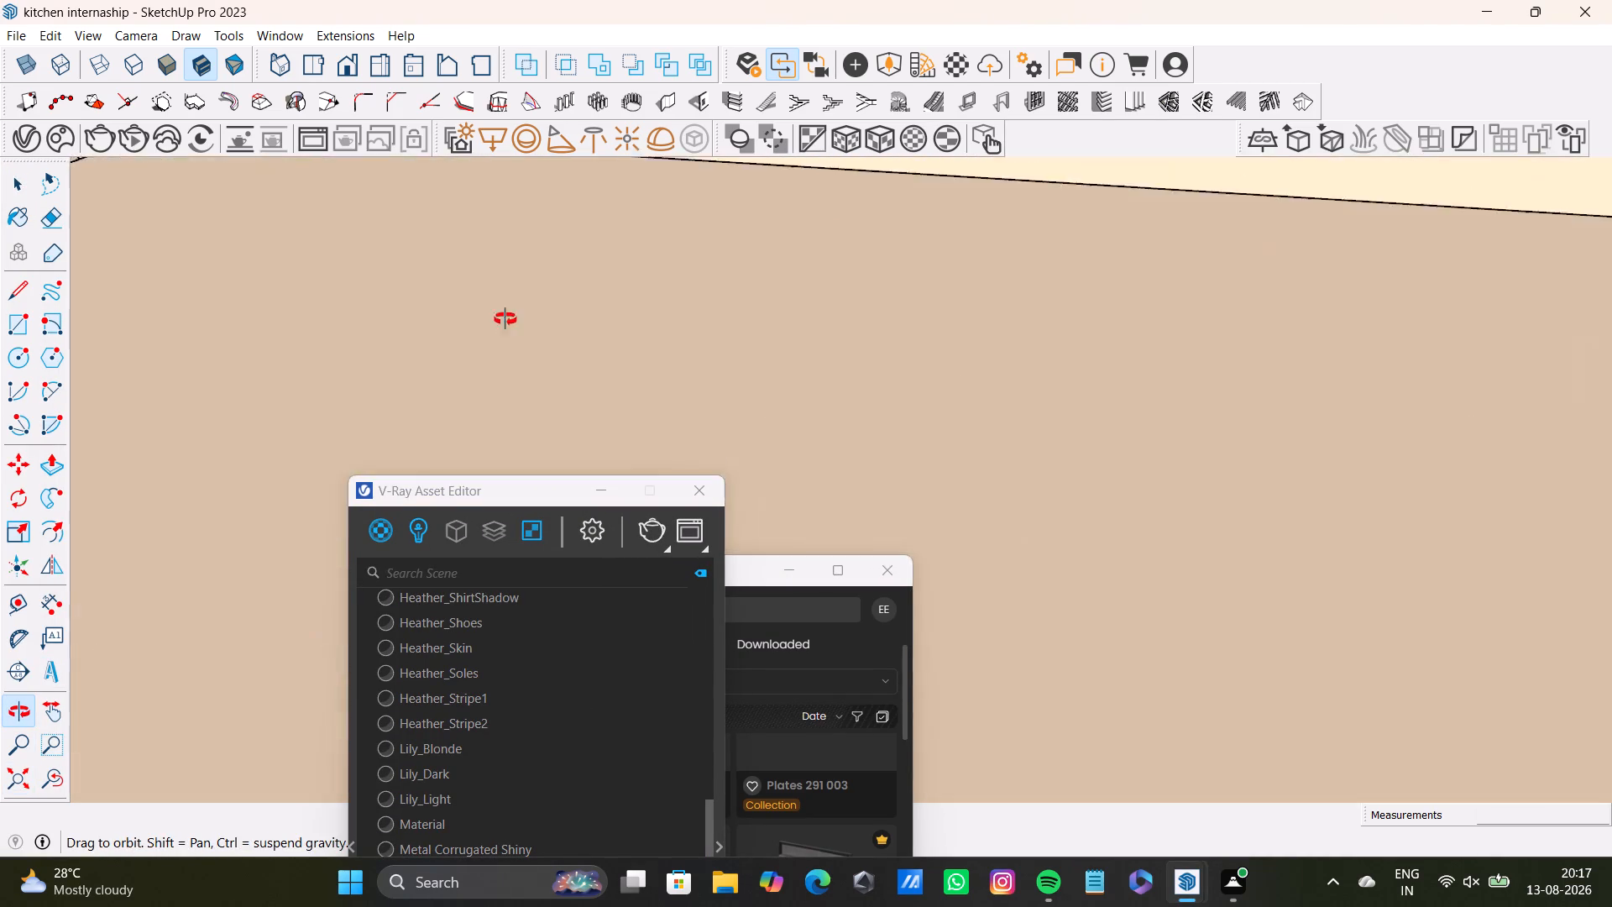
pyautogui.moveTo(505, 319); pyautogui.dragTo(599, 307, button='middle')
pyautogui.scroll(5, 613, 385)
pyautogui.moveTo(653, 389); pyautogui.dragTo(652, 325, button='middle')
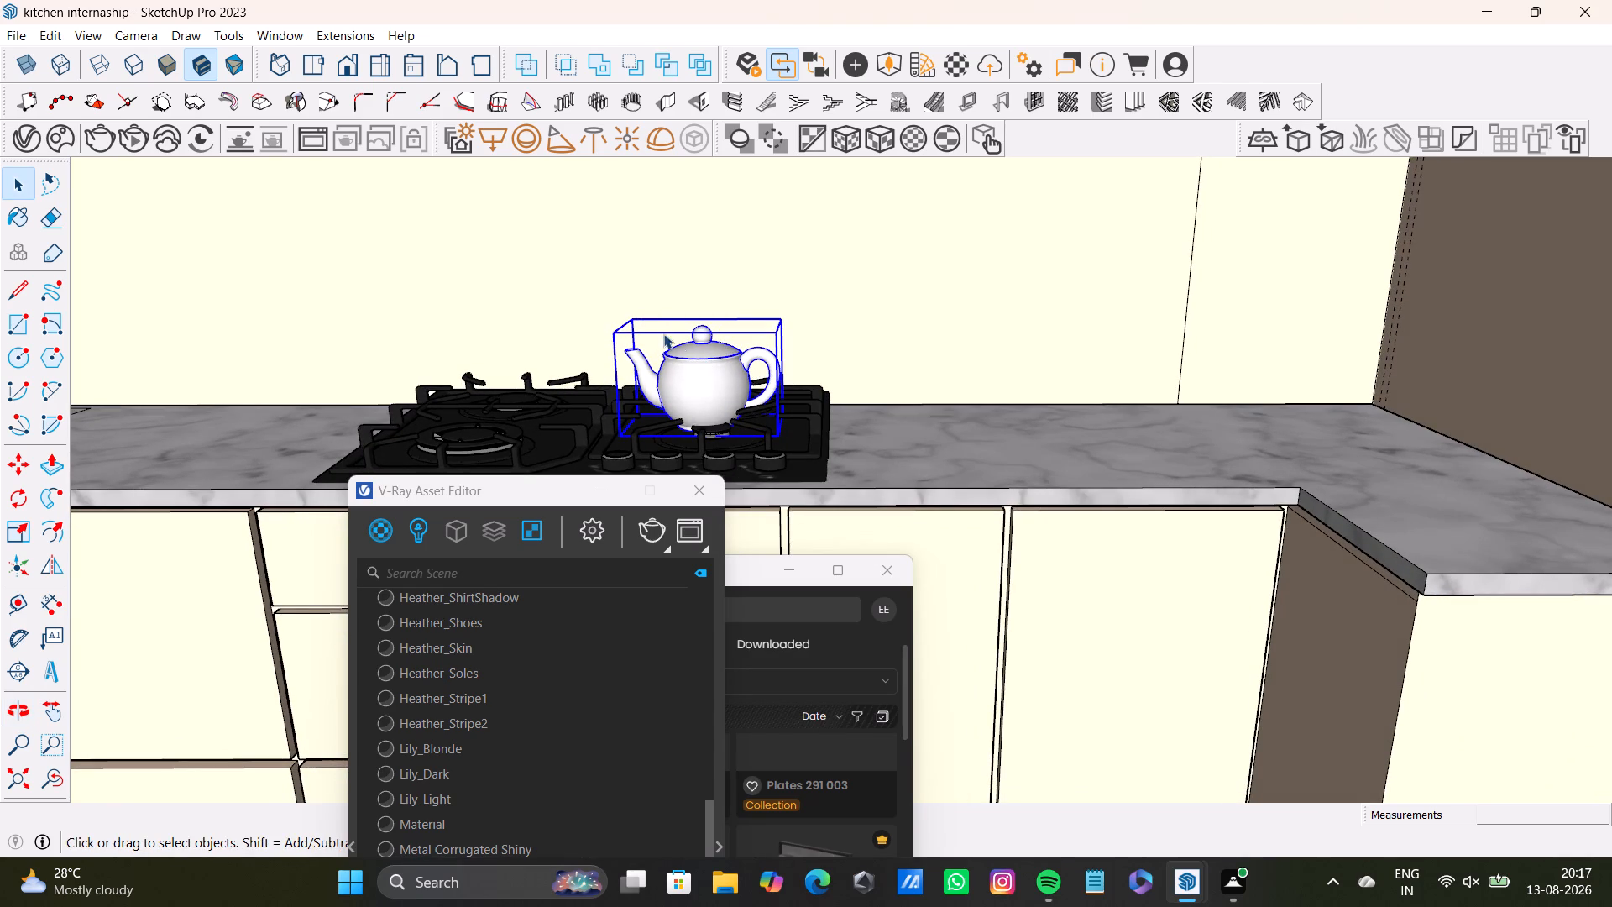
pyautogui.click(773, 328)
pyautogui.moveTo(685, 429); pyautogui.dragTo(713, 605, button='middle')
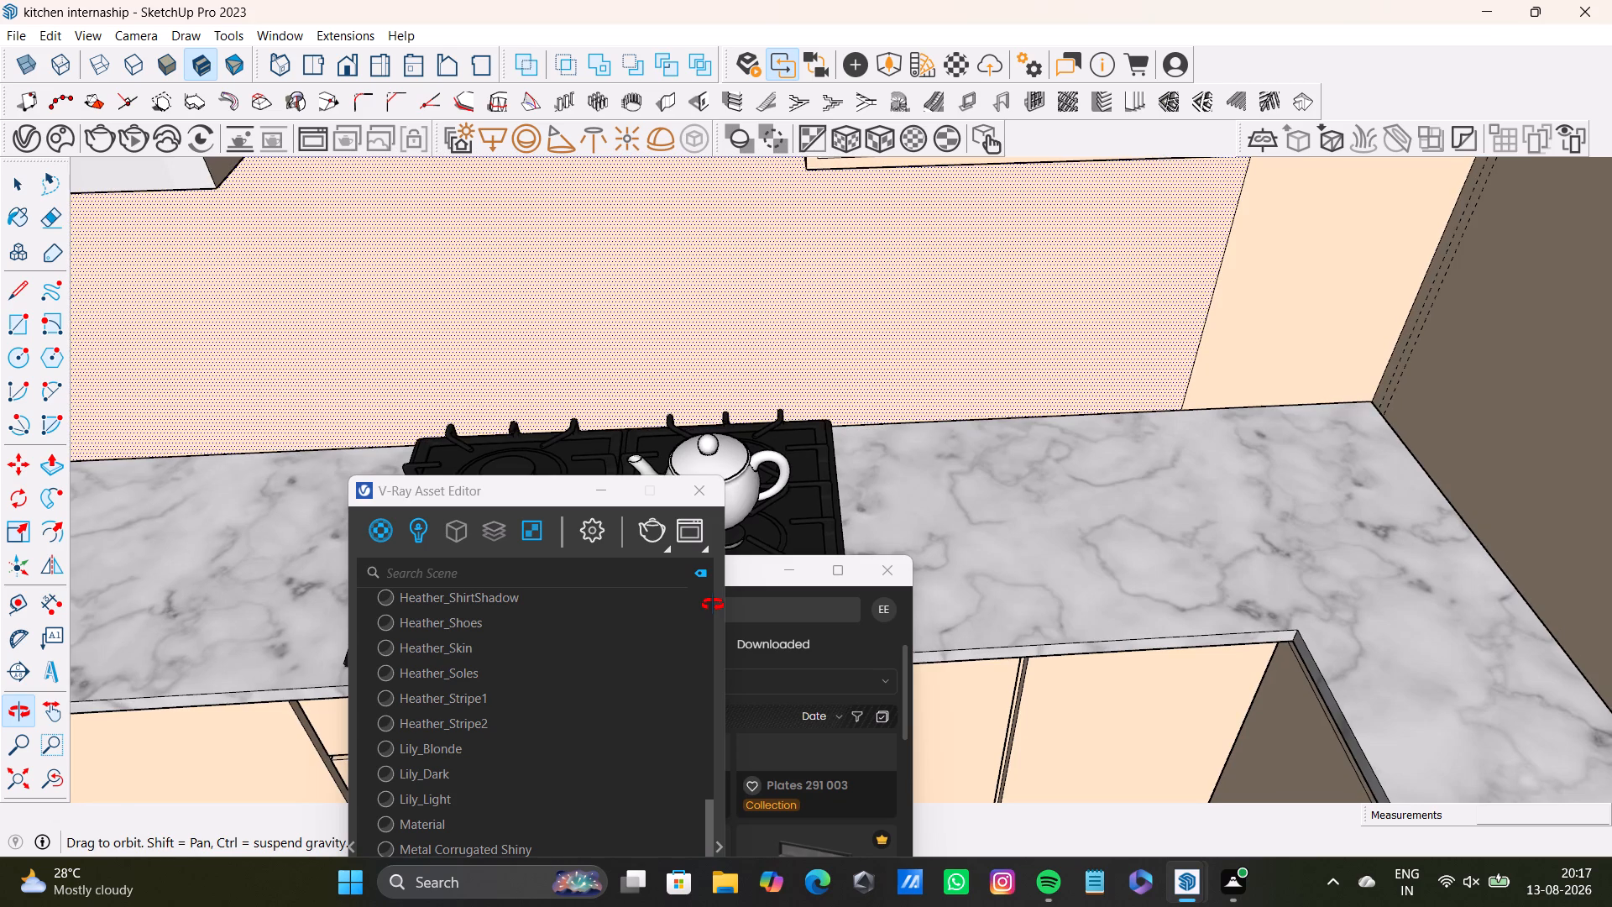
pyautogui.moveTo(713, 605); pyautogui.dragTo(702, 463, button='middle')
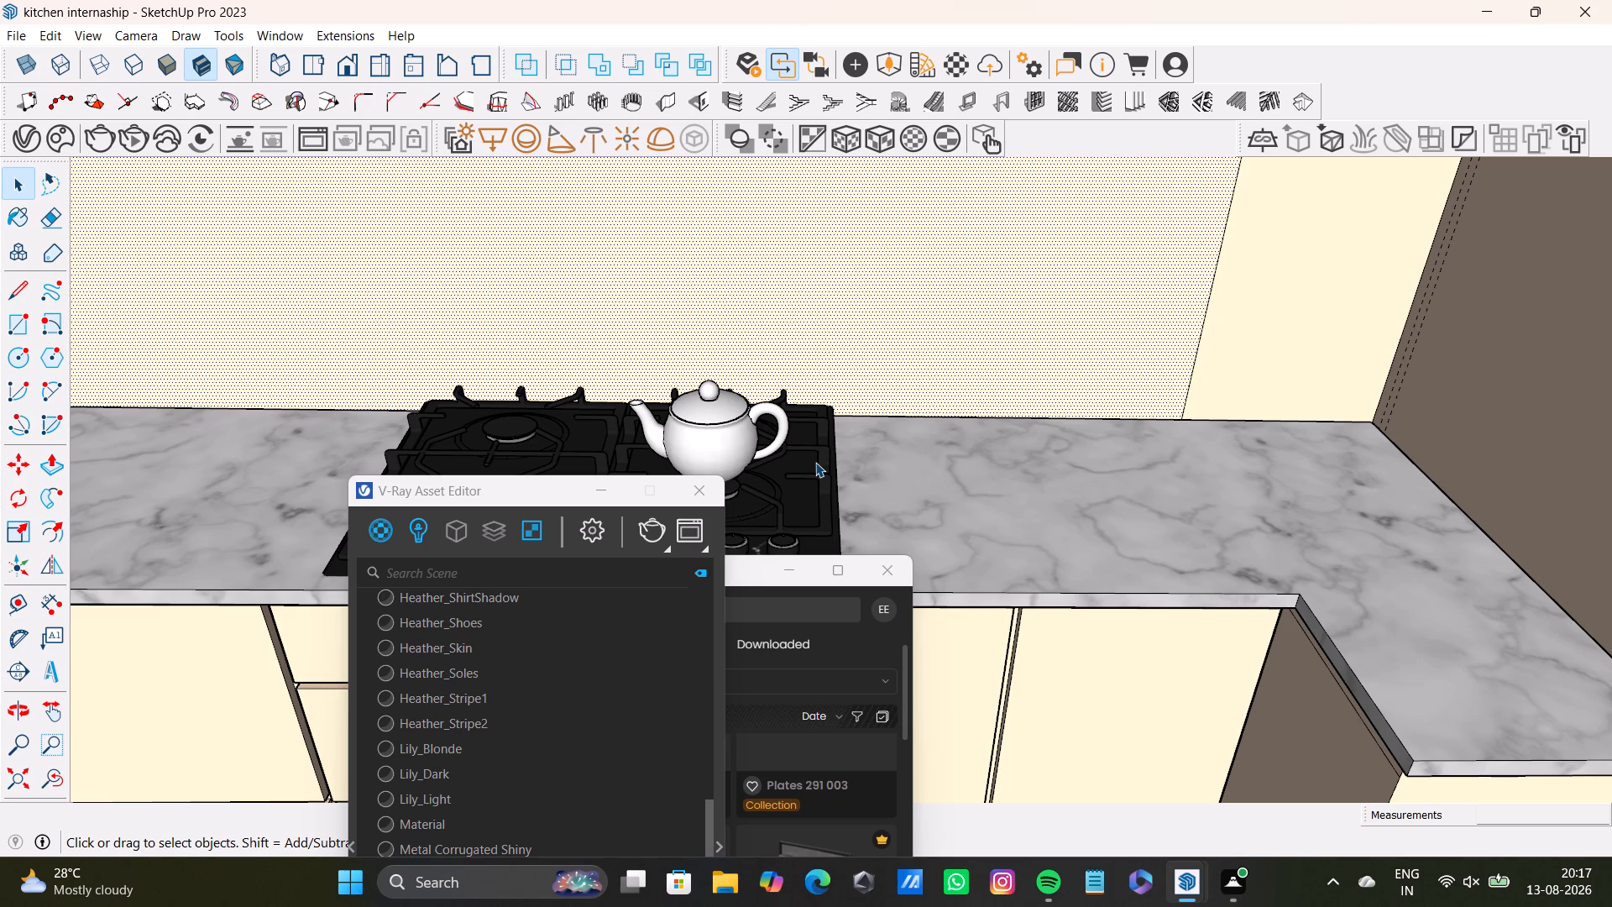
pyautogui.scroll(-11, 231, 383)
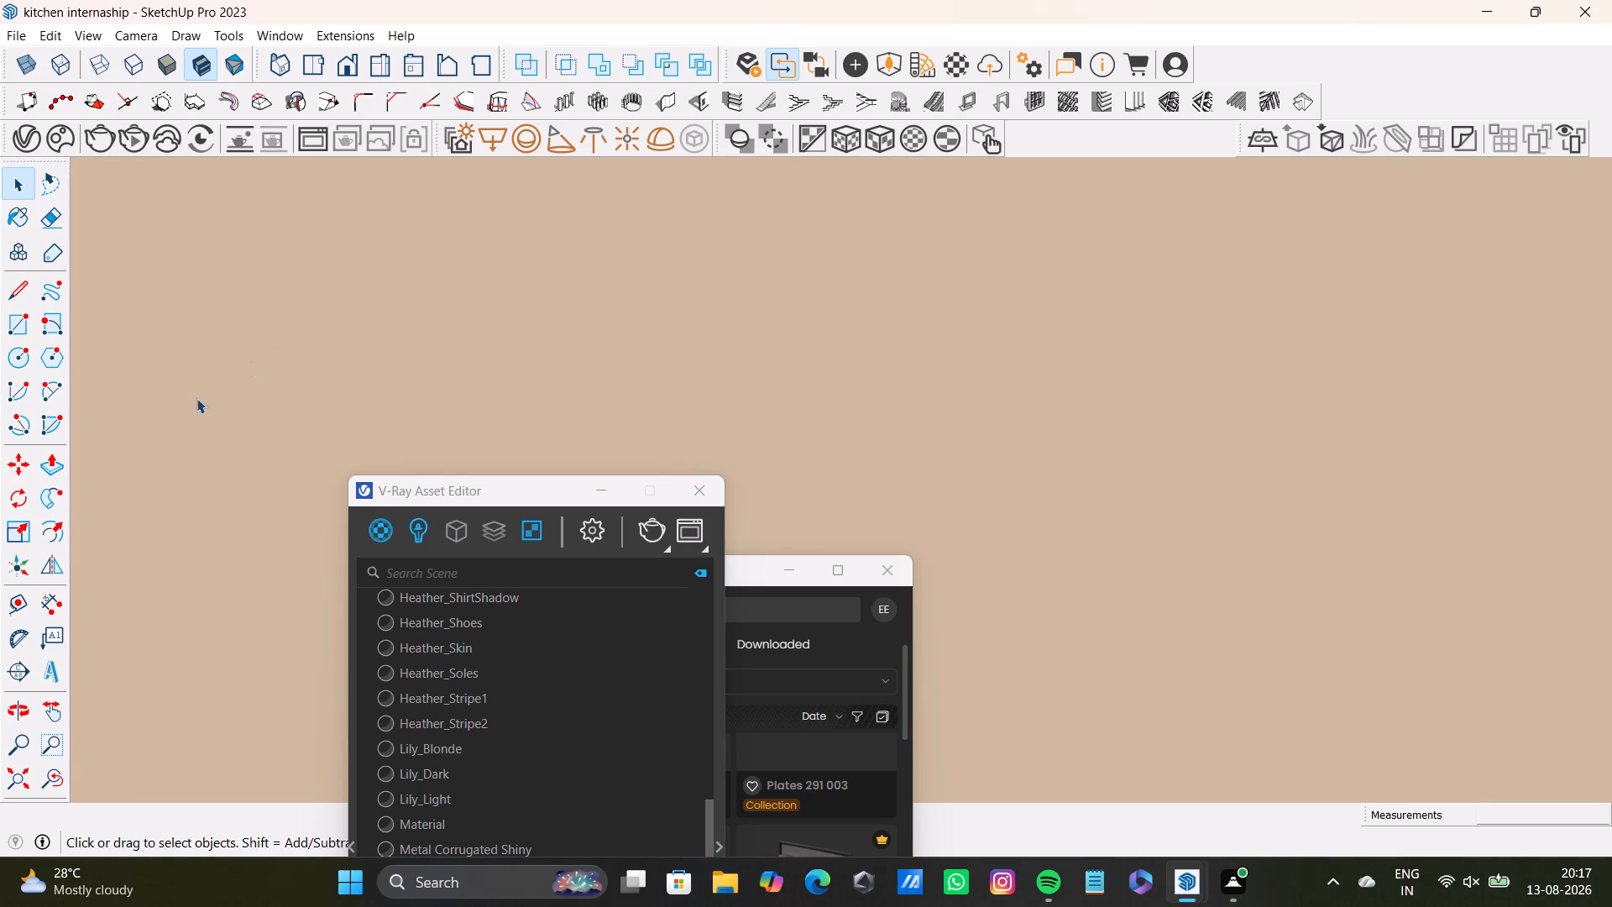
pyautogui.click(19, 781)
pyautogui.click(782, 324)
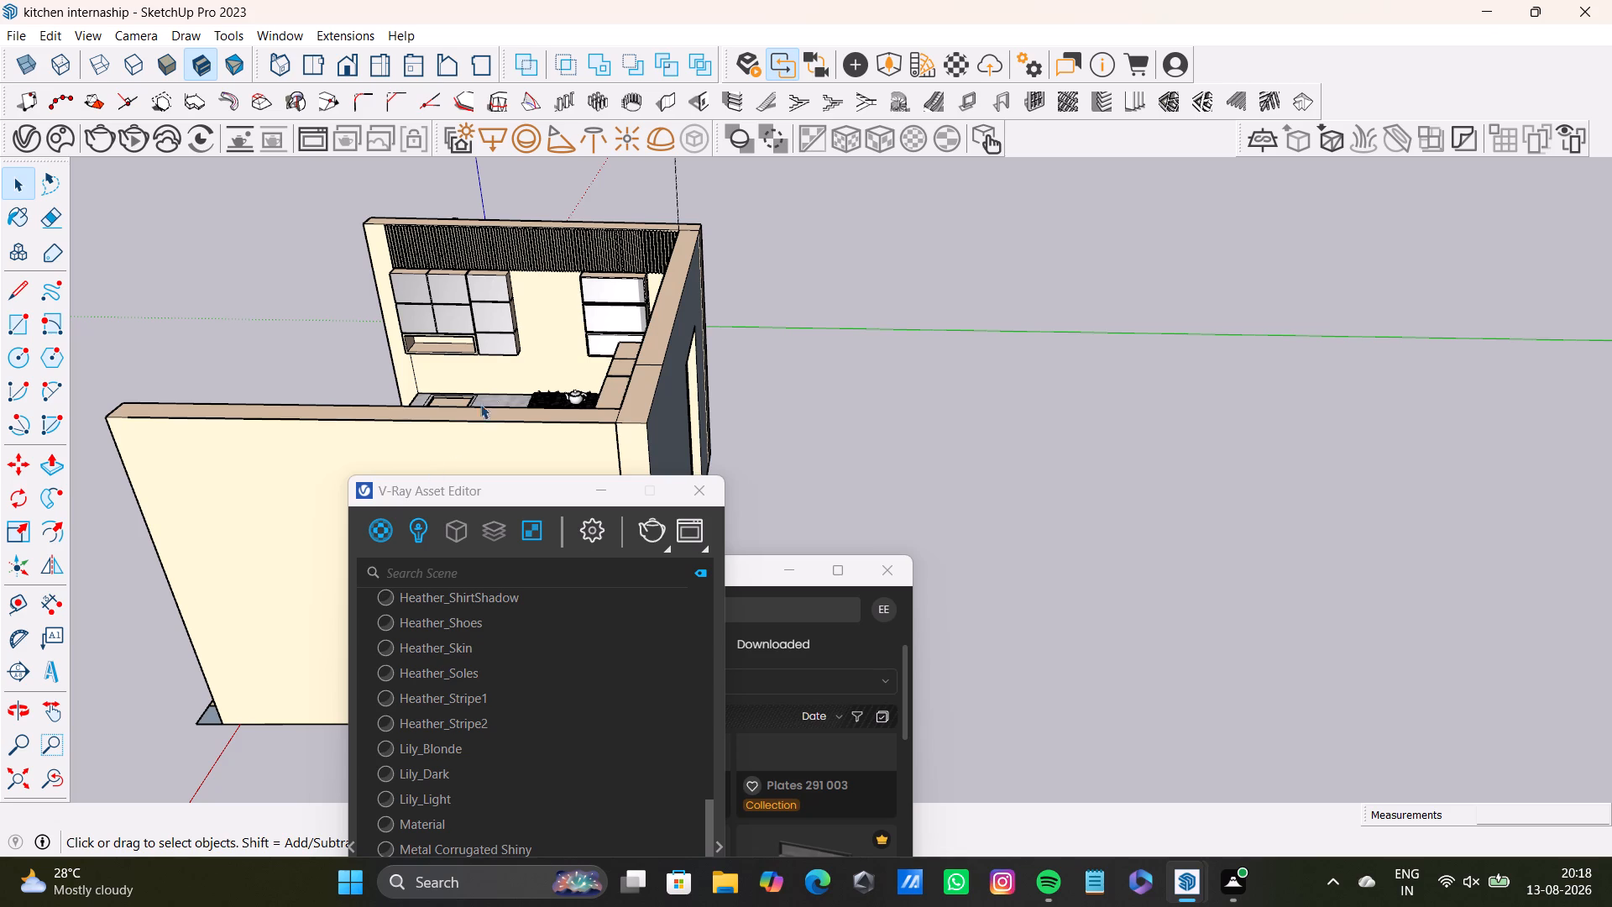
pyautogui.scroll(11, 510, 380)
pyautogui.moveTo(621, 424); pyautogui.dragTo(710, 422, button='middle')
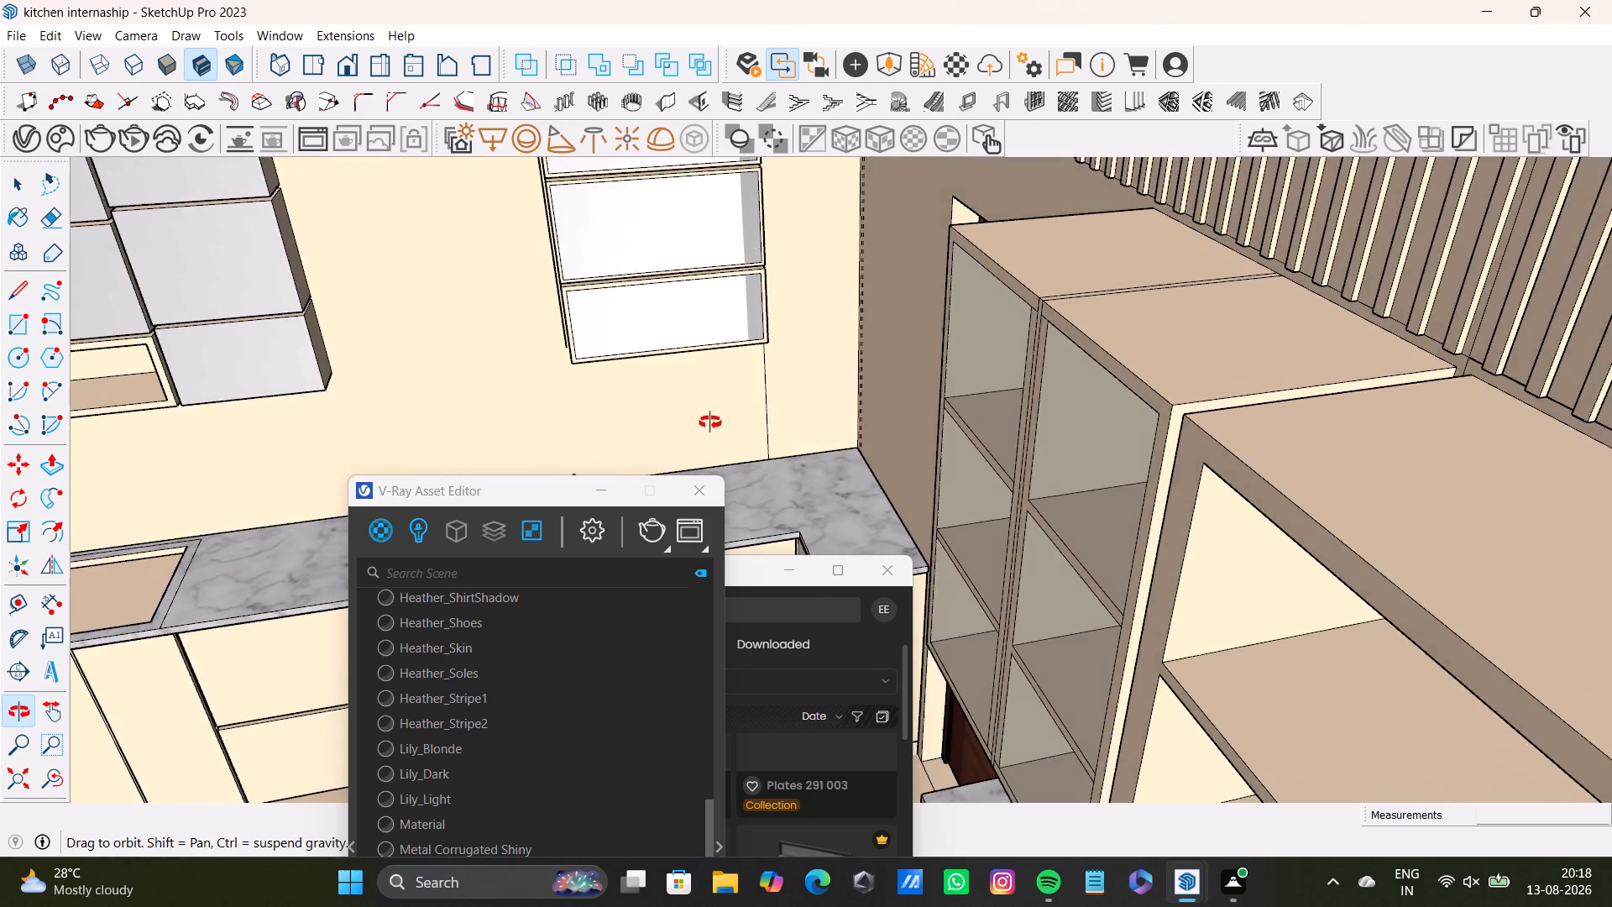
pyautogui.moveTo(710, 422); pyautogui.dragTo(515, 491, button='middle')
pyautogui.scroll(6, 660, 349)
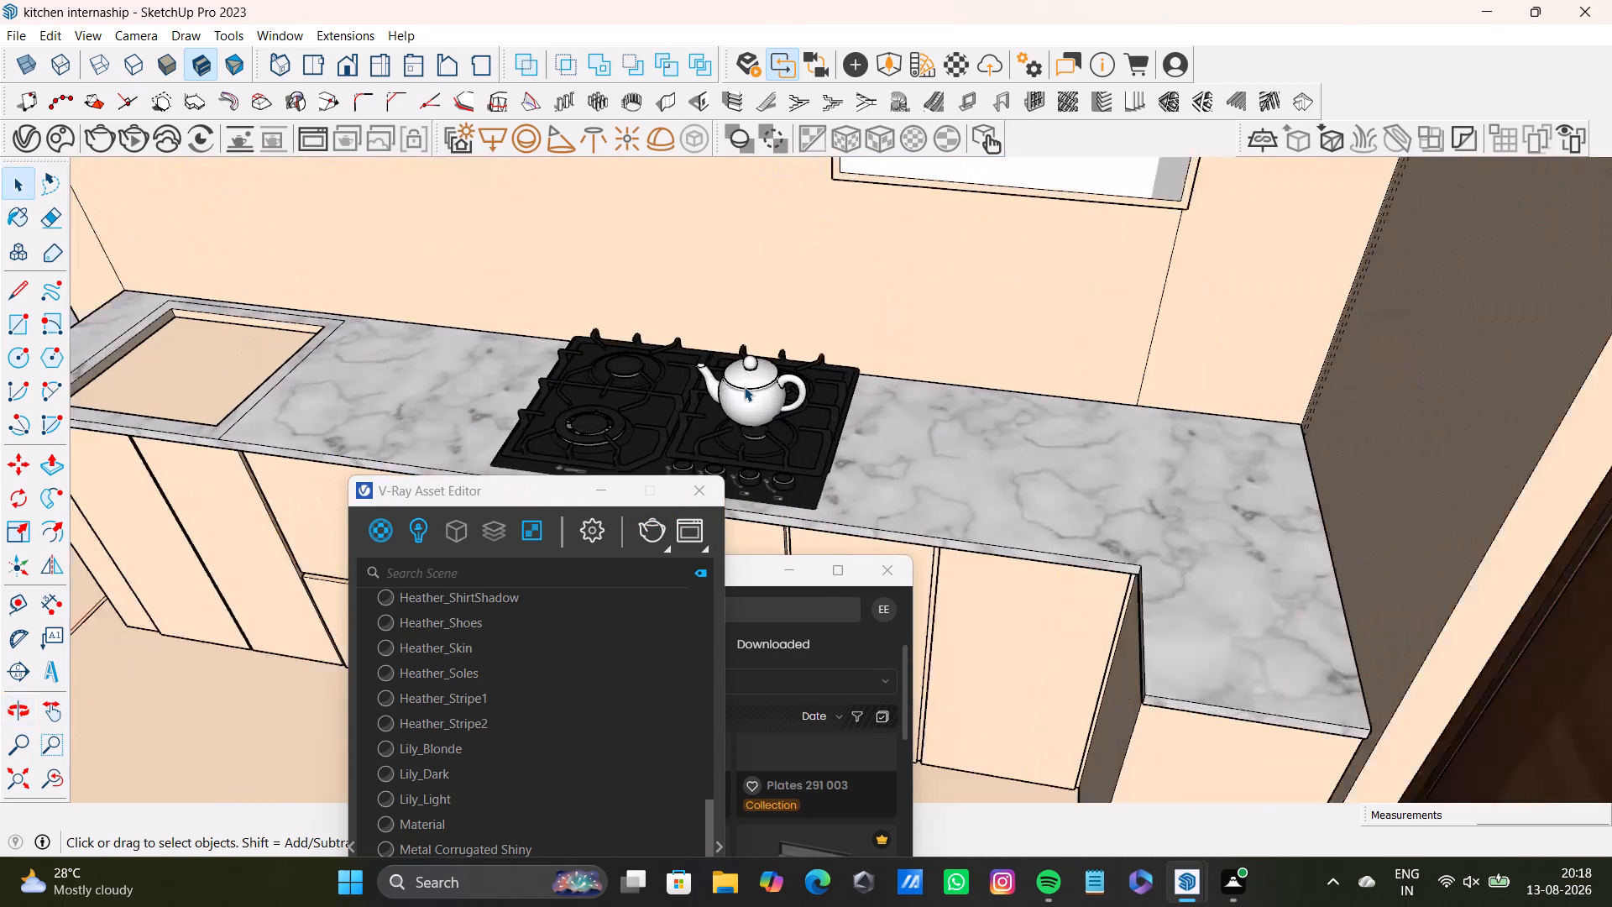
# Raise the white teapot slightly so its base clears the hob's burner grate.
pyautogui.click(755, 385)
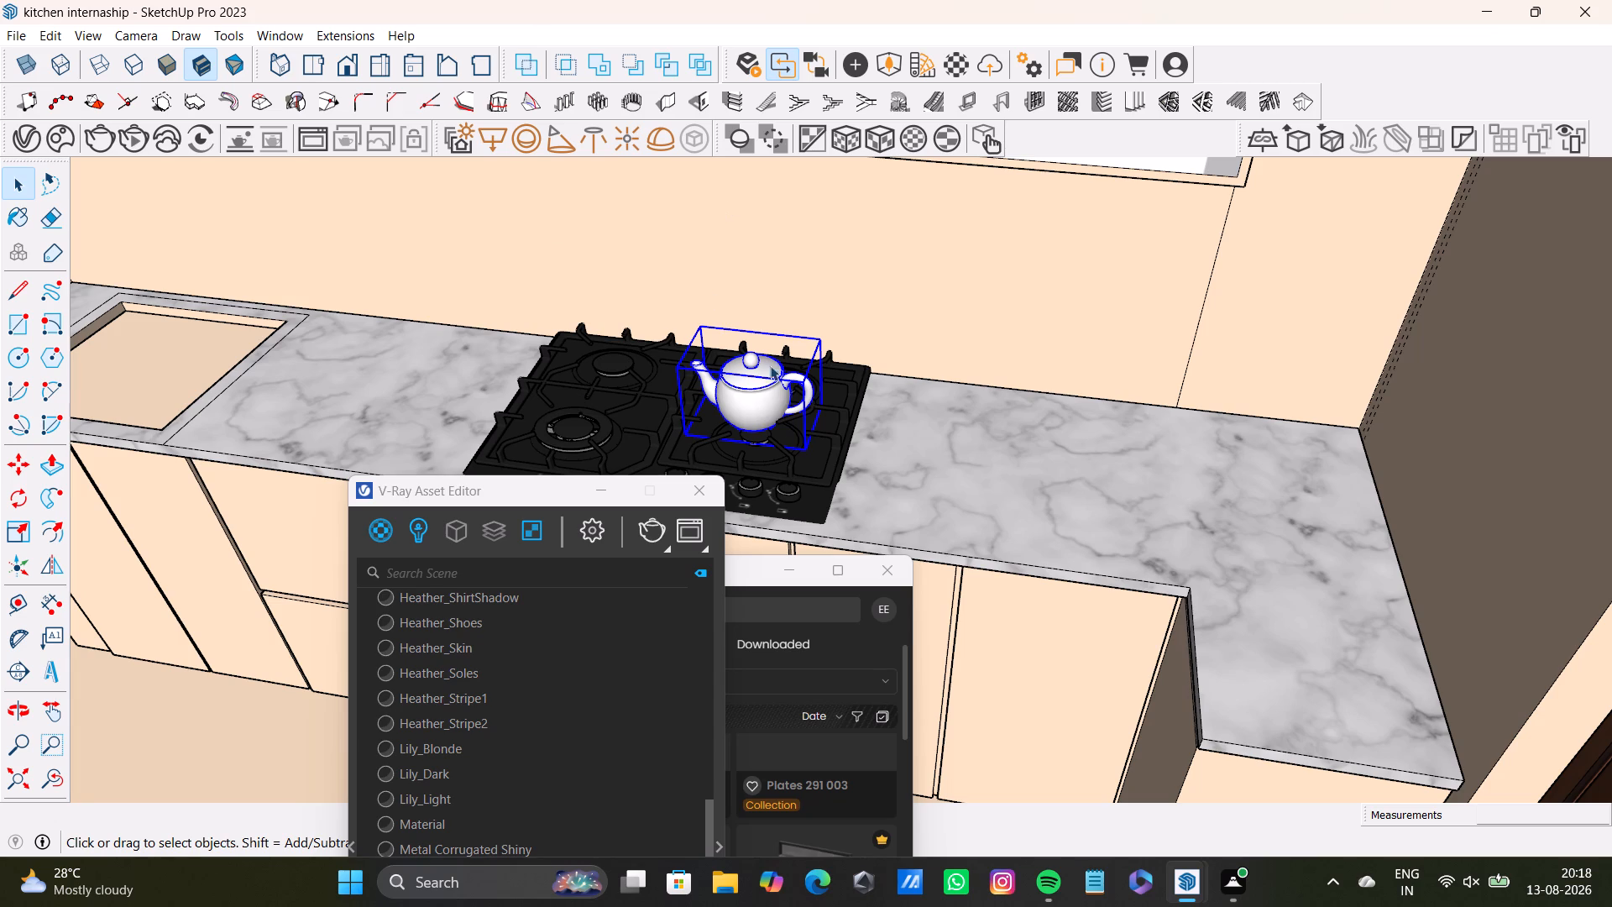
pyautogui.moveTo(801, 401); pyautogui.dragTo(720, 459, button='middle')
pyautogui.scroll(3, 720, 442)
pyautogui.moveTo(714, 422); pyautogui.dragTo(898, 258, button='middle')
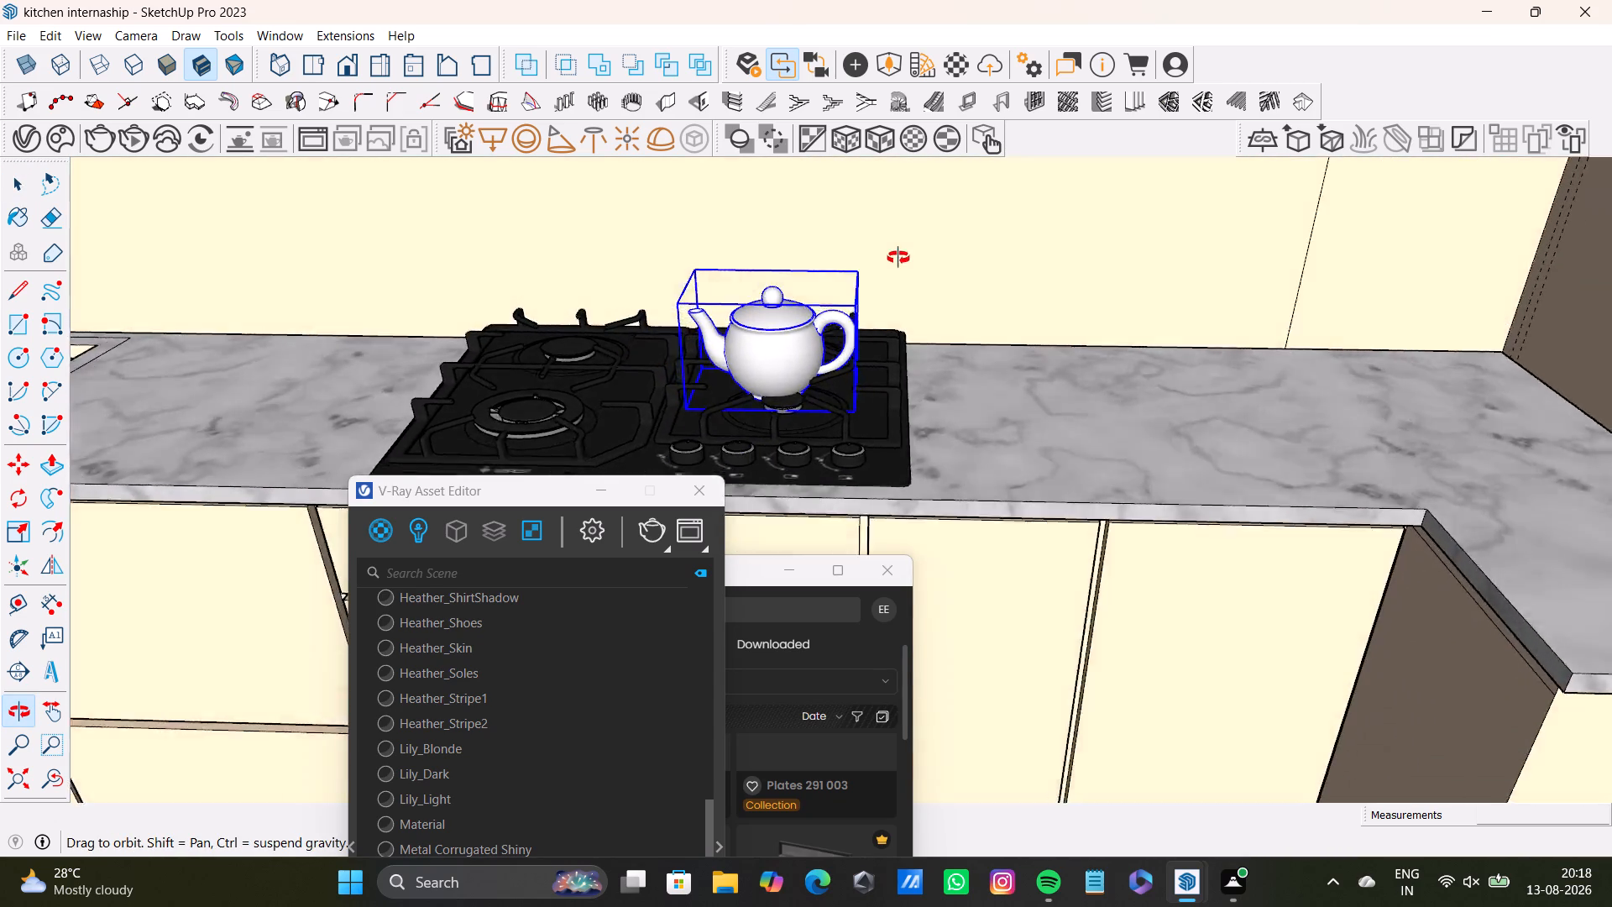
pyautogui.moveTo(898, 258); pyautogui.dragTo(904, 254, button='middle')
pyautogui.scroll(4, 881, 276)
pyautogui.moveTo(850, 349); pyautogui.dragTo(719, 383, button='middle')
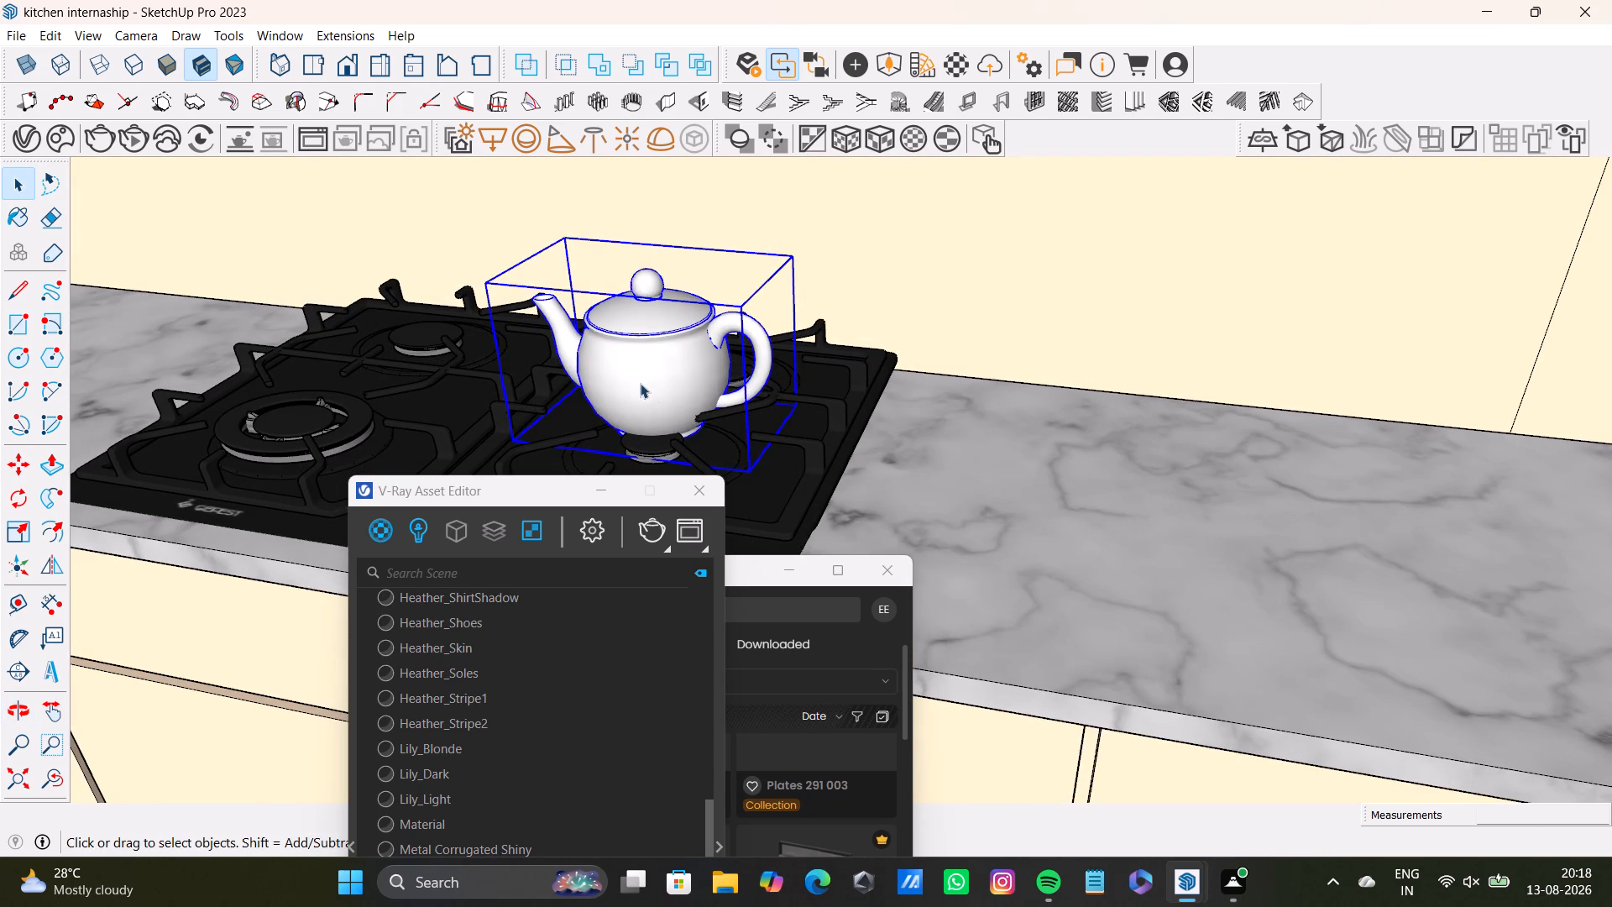
pyautogui.press('m')
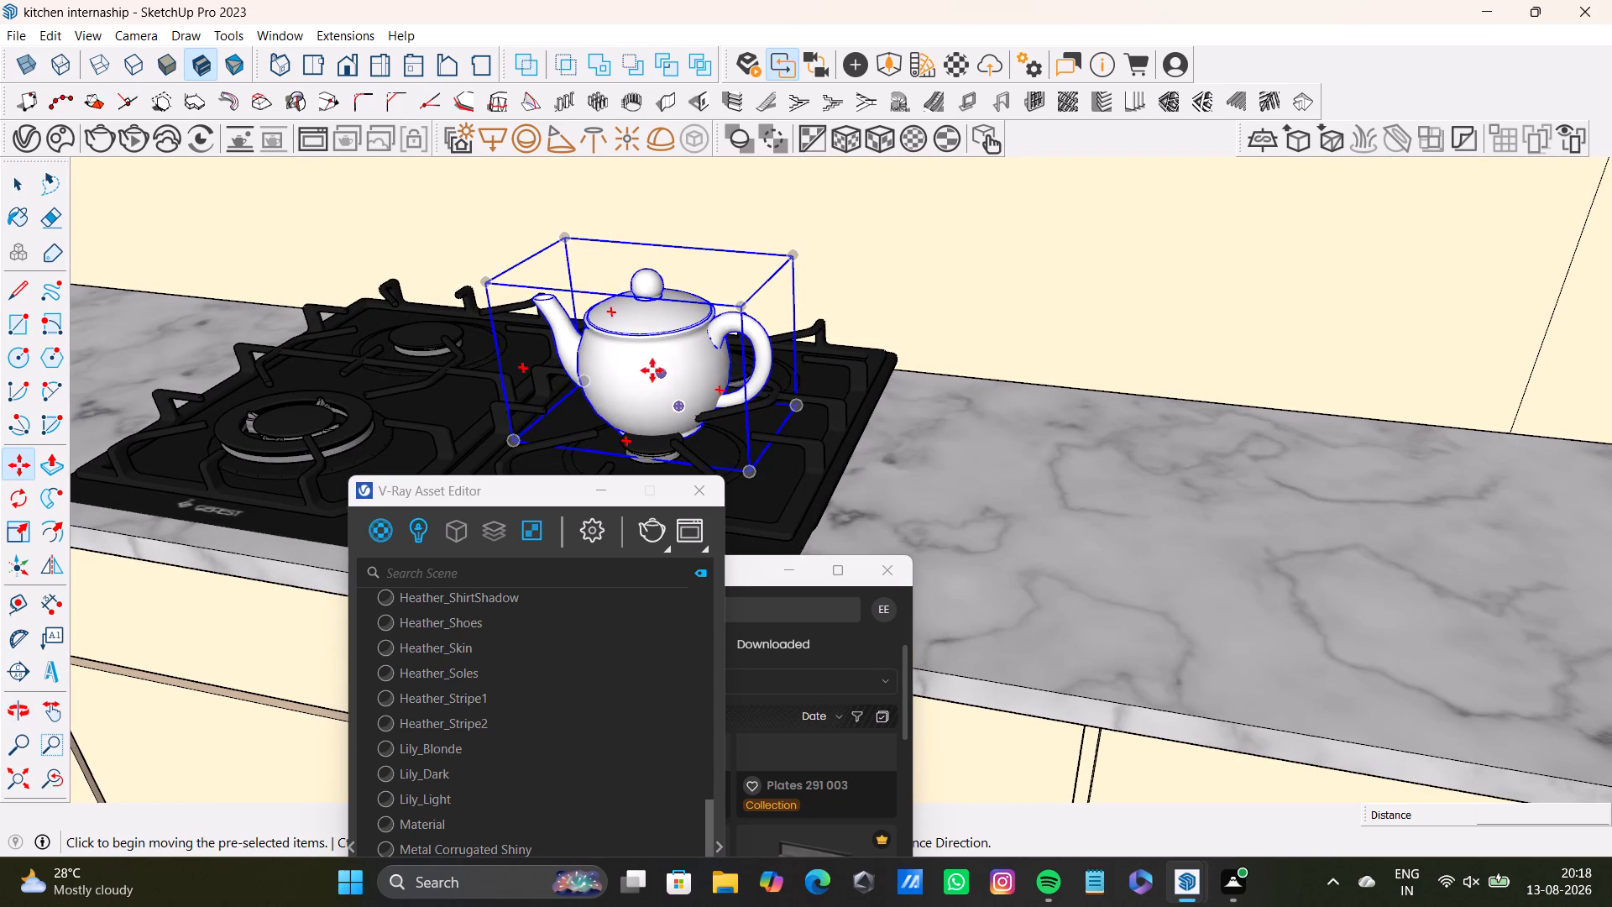
pyautogui.moveTo(654, 397); pyautogui.dragTo(658, 409)
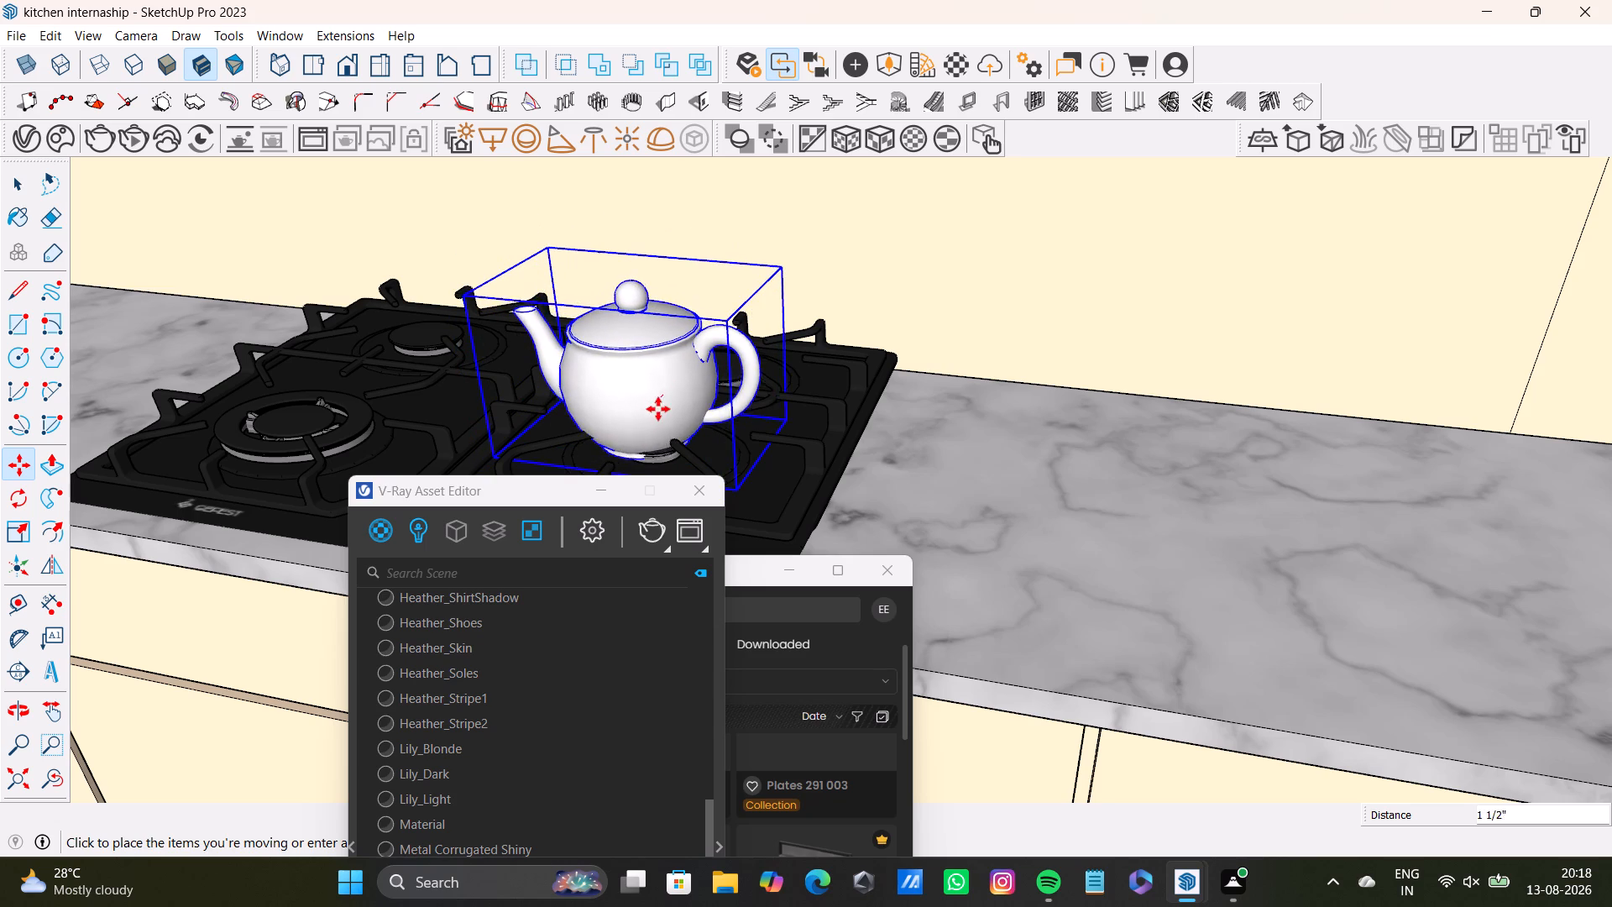
pyautogui.moveTo(658, 409); pyautogui.dragTo(662, 364)
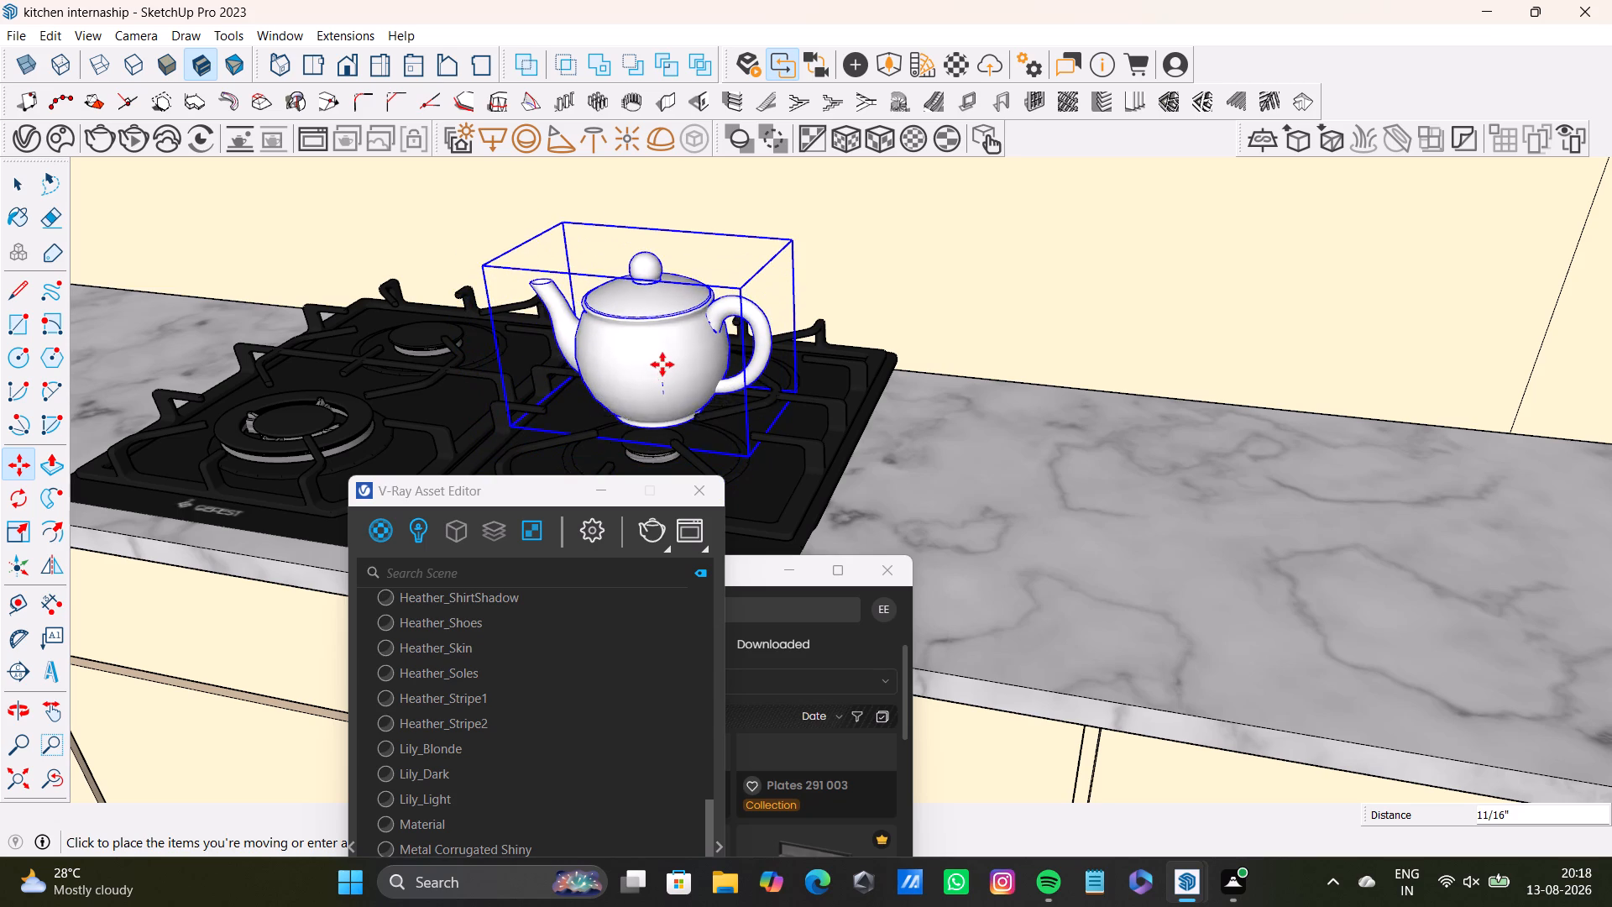
pyautogui.moveTo(662, 364); pyautogui.dragTo(667, 355)
# Move the teapot by its bounding-box corner about 2 5/8" across the hob to sit over the front burner beside the knobs.
pyautogui.moveTo(731, 428); pyautogui.dragTo(585, 551, button='middle')
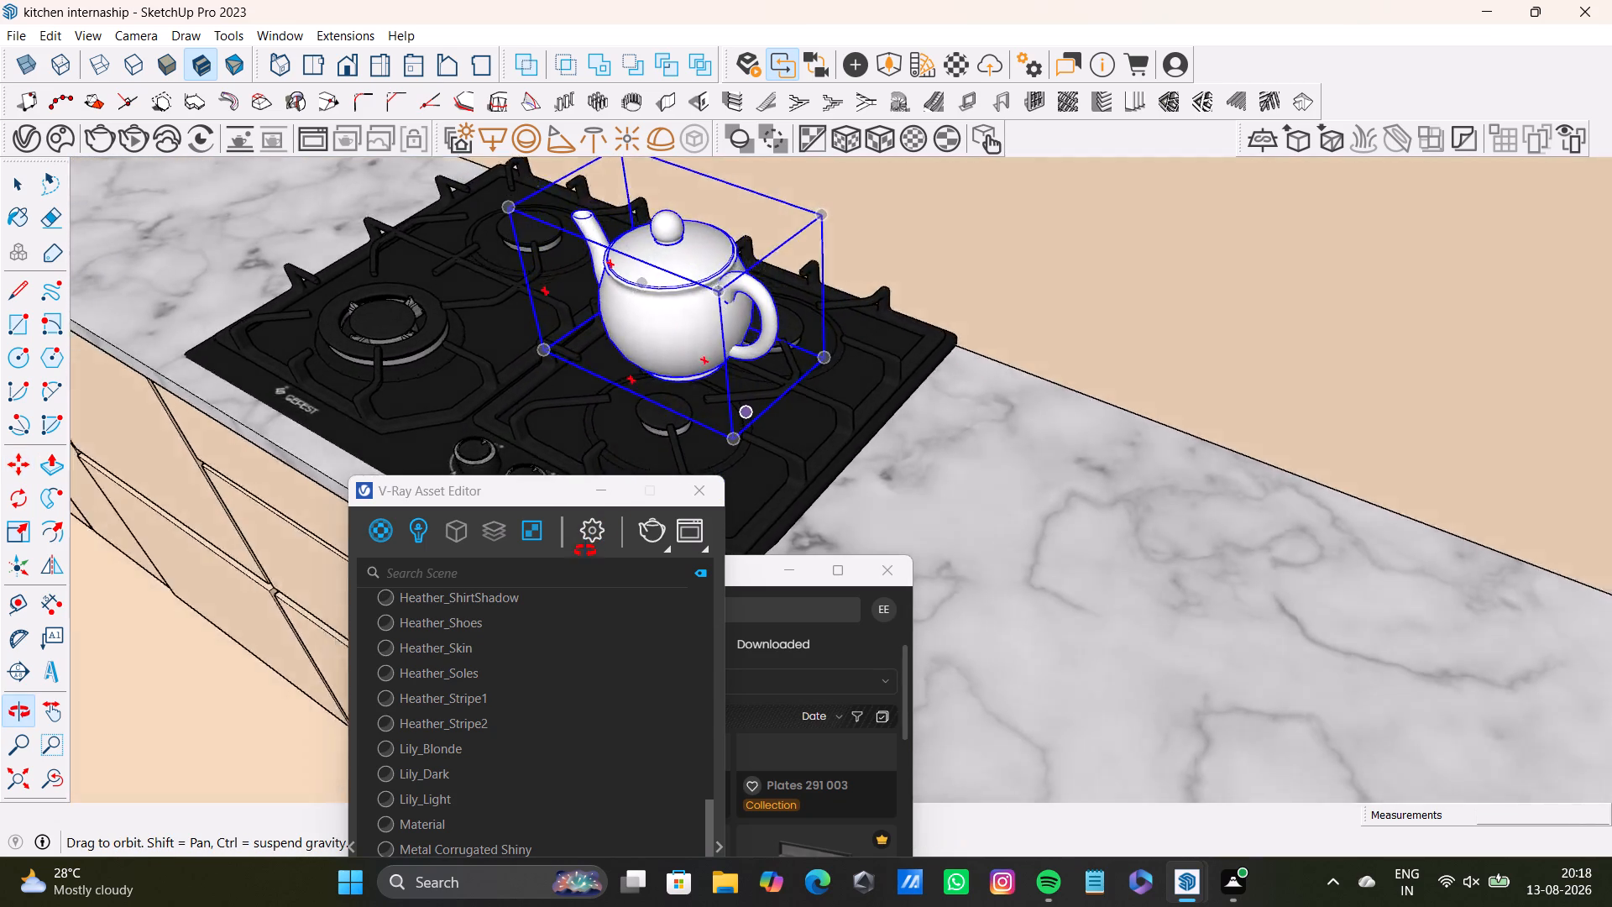
pyautogui.moveTo(585, 551); pyautogui.dragTo(466, 573, button='middle')
pyautogui.click(728, 419)
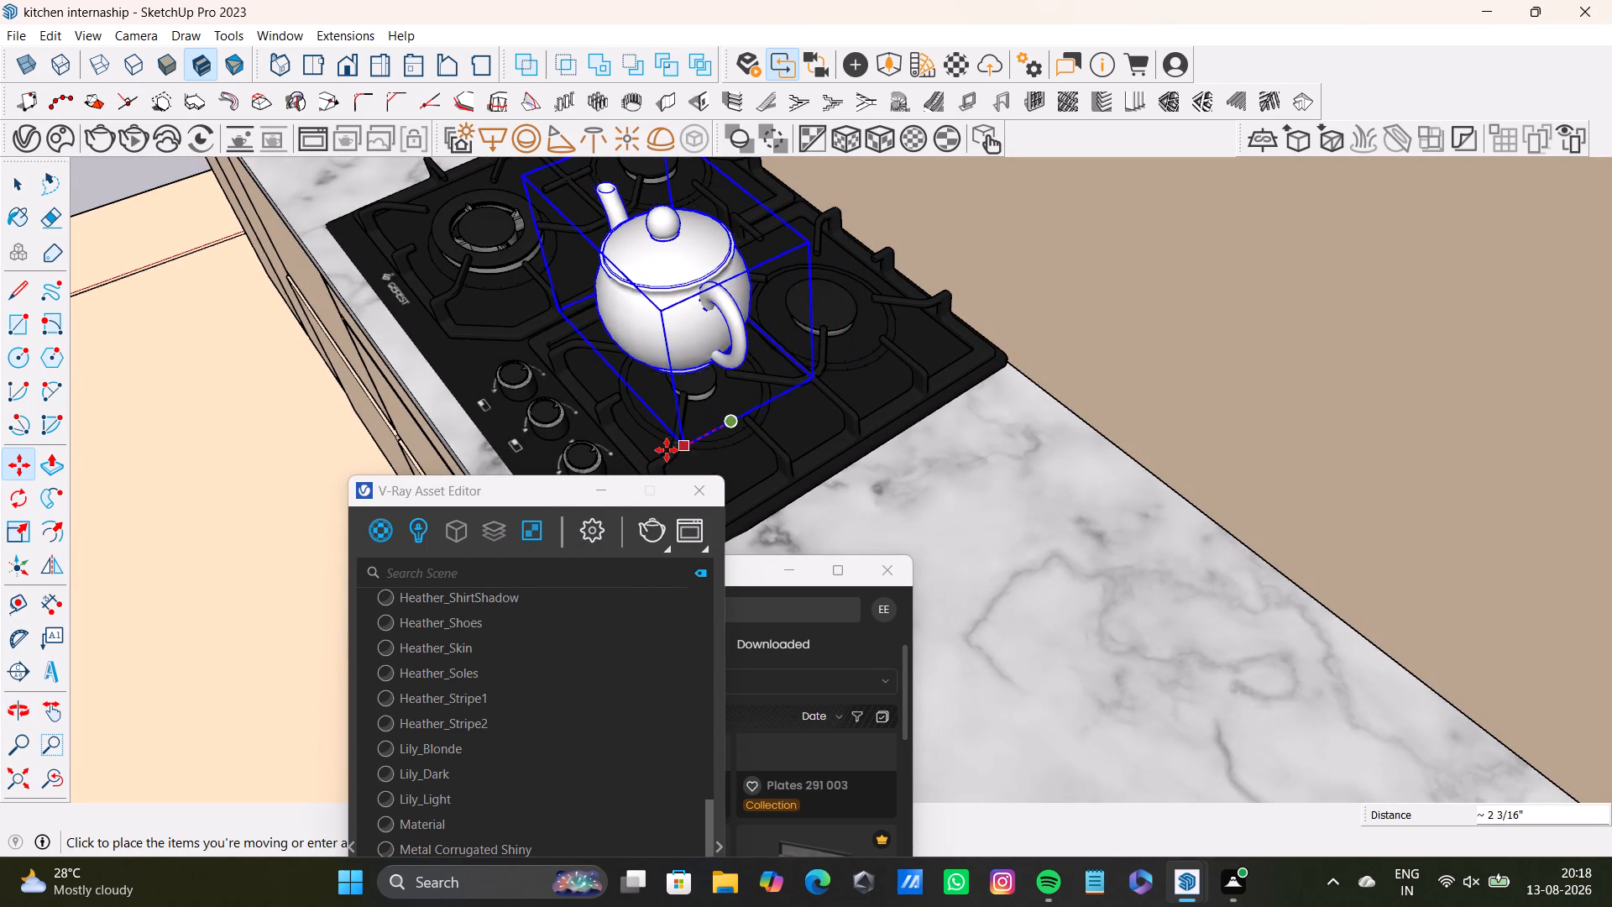
pyautogui.click(712, 477)
pyautogui.scroll(-2, 126, 381)
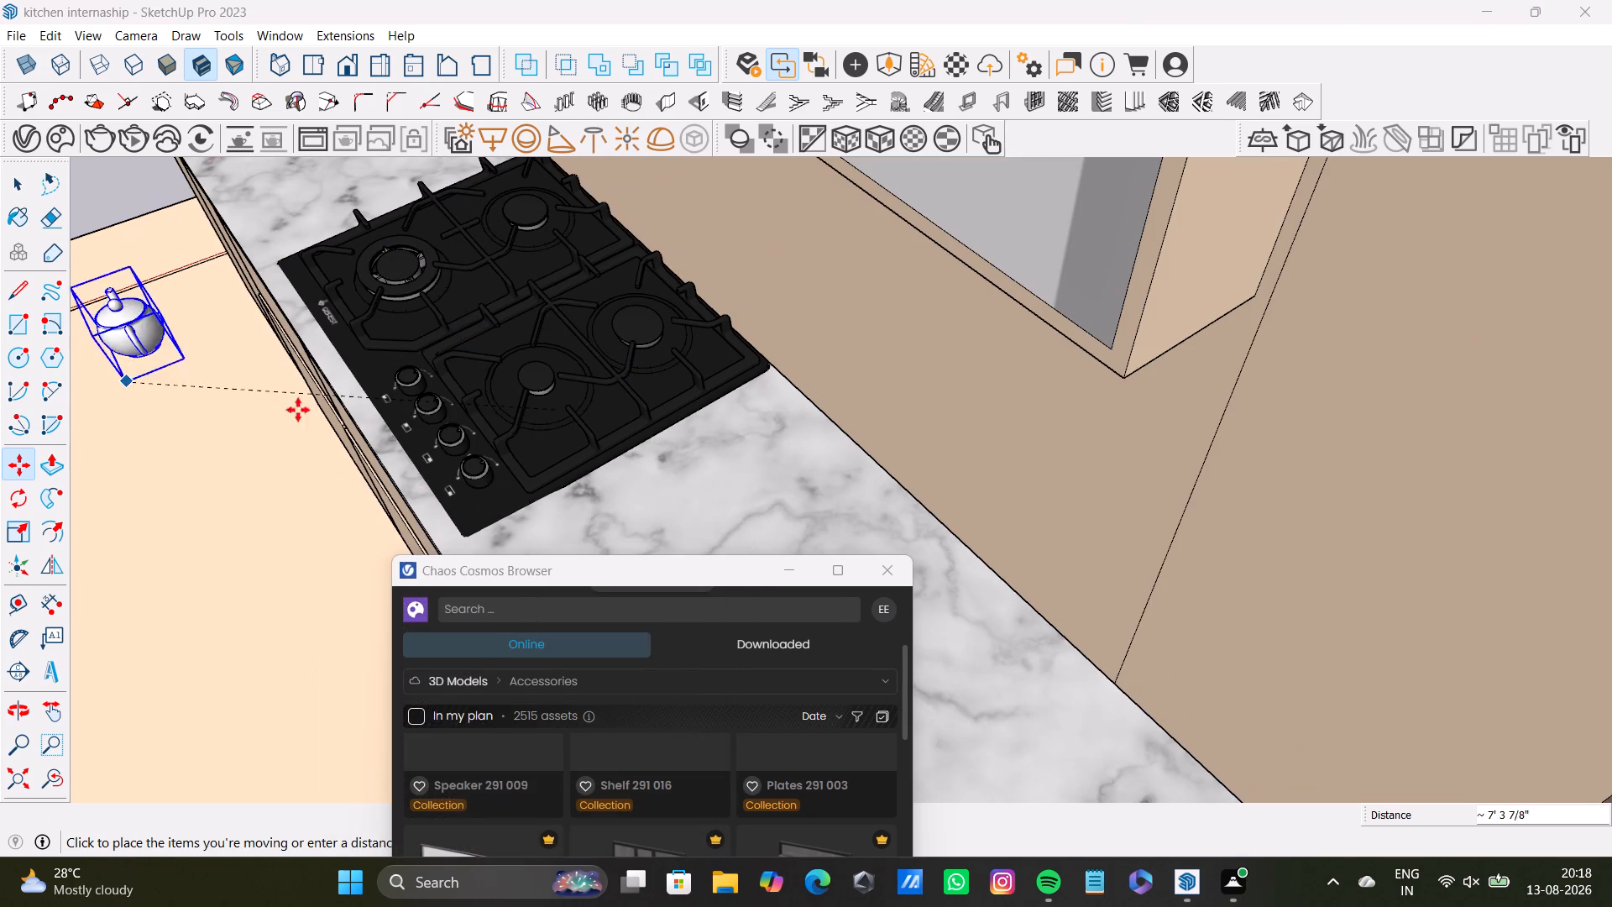
pyautogui.click(545, 453)
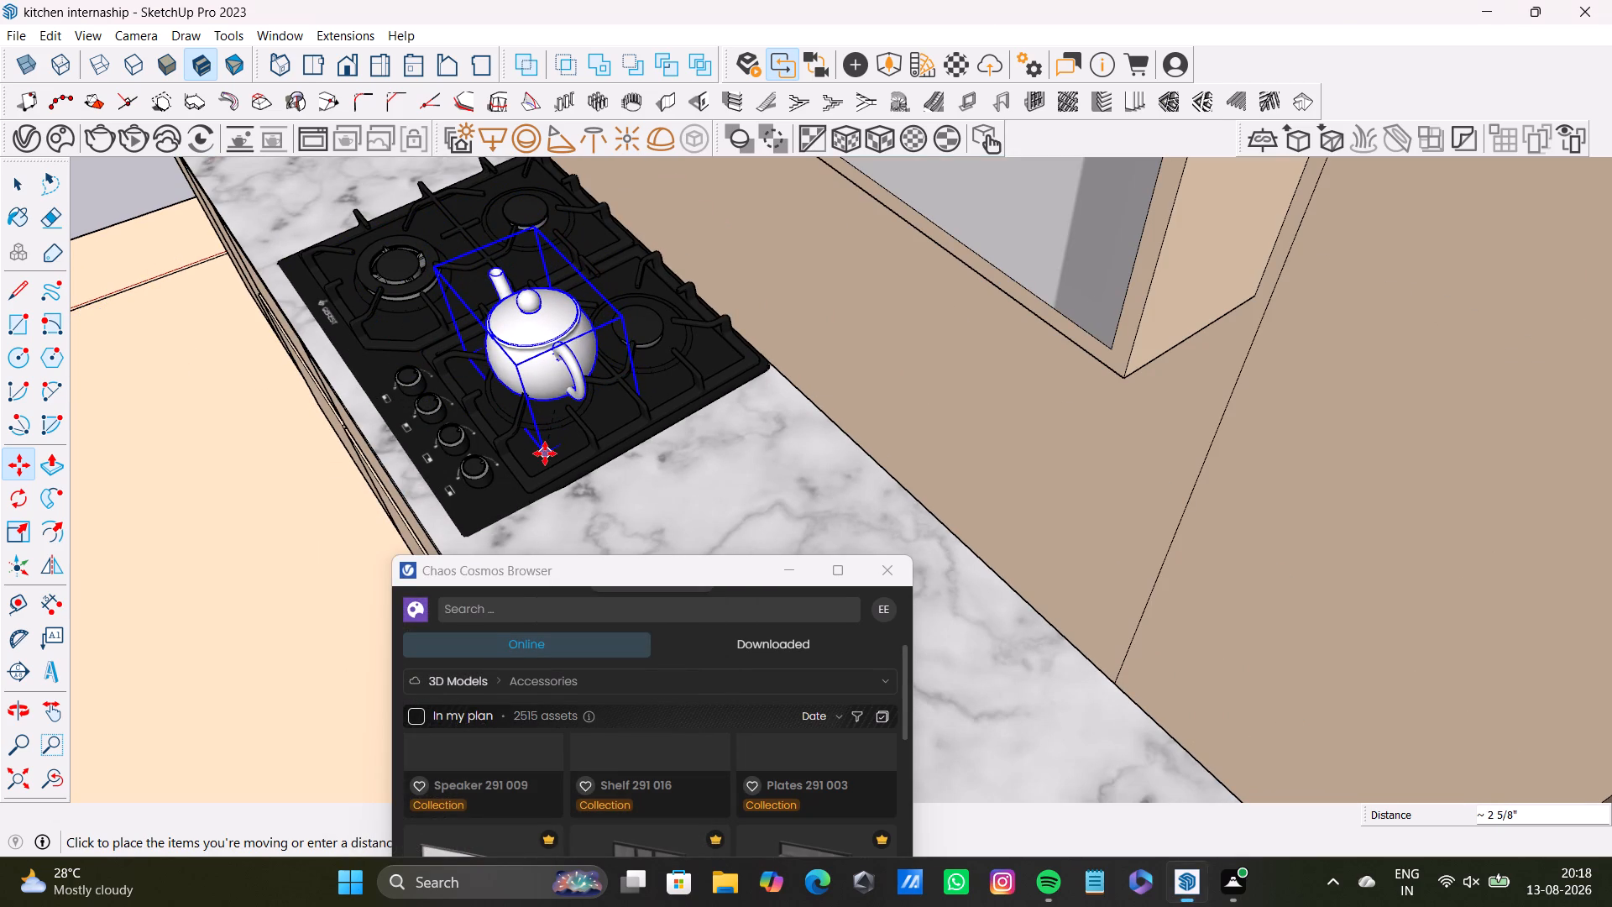
# View the wider kitchen beside the online accessories and continue looking for further decorative props.
pyautogui.moveTo(275, 520); pyautogui.dragTo(651, 473, button='middle')
pyautogui.scroll(-10, 590, 448)
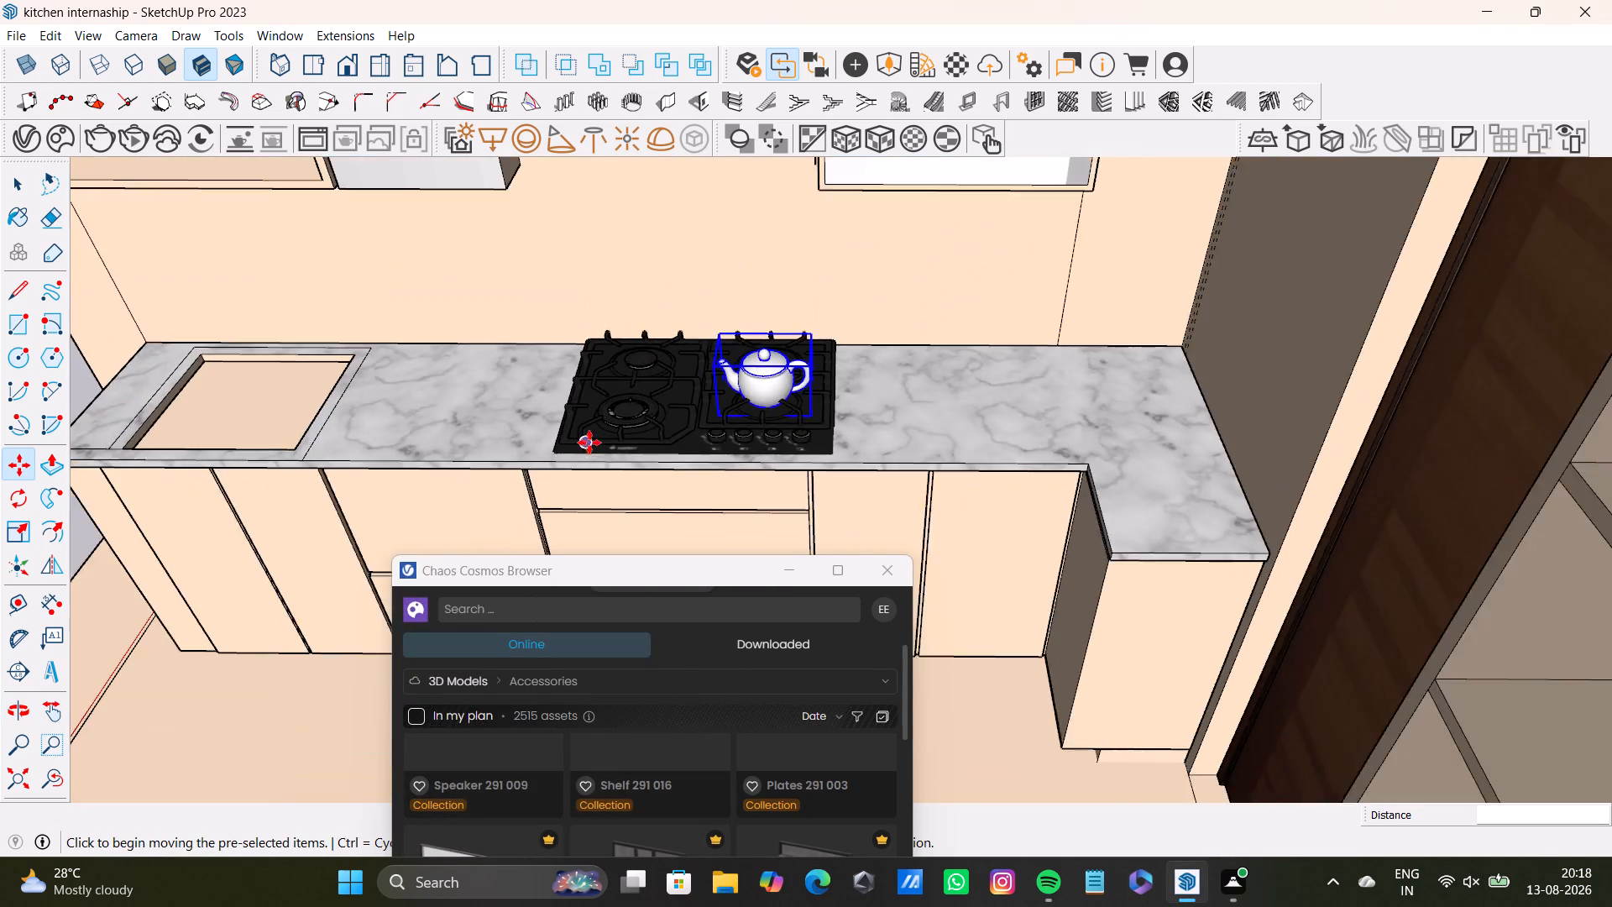
pyautogui.scroll(-6, 589, 443)
pyautogui.moveTo(589, 442); pyautogui.dragTo(803, 358, button='middle')
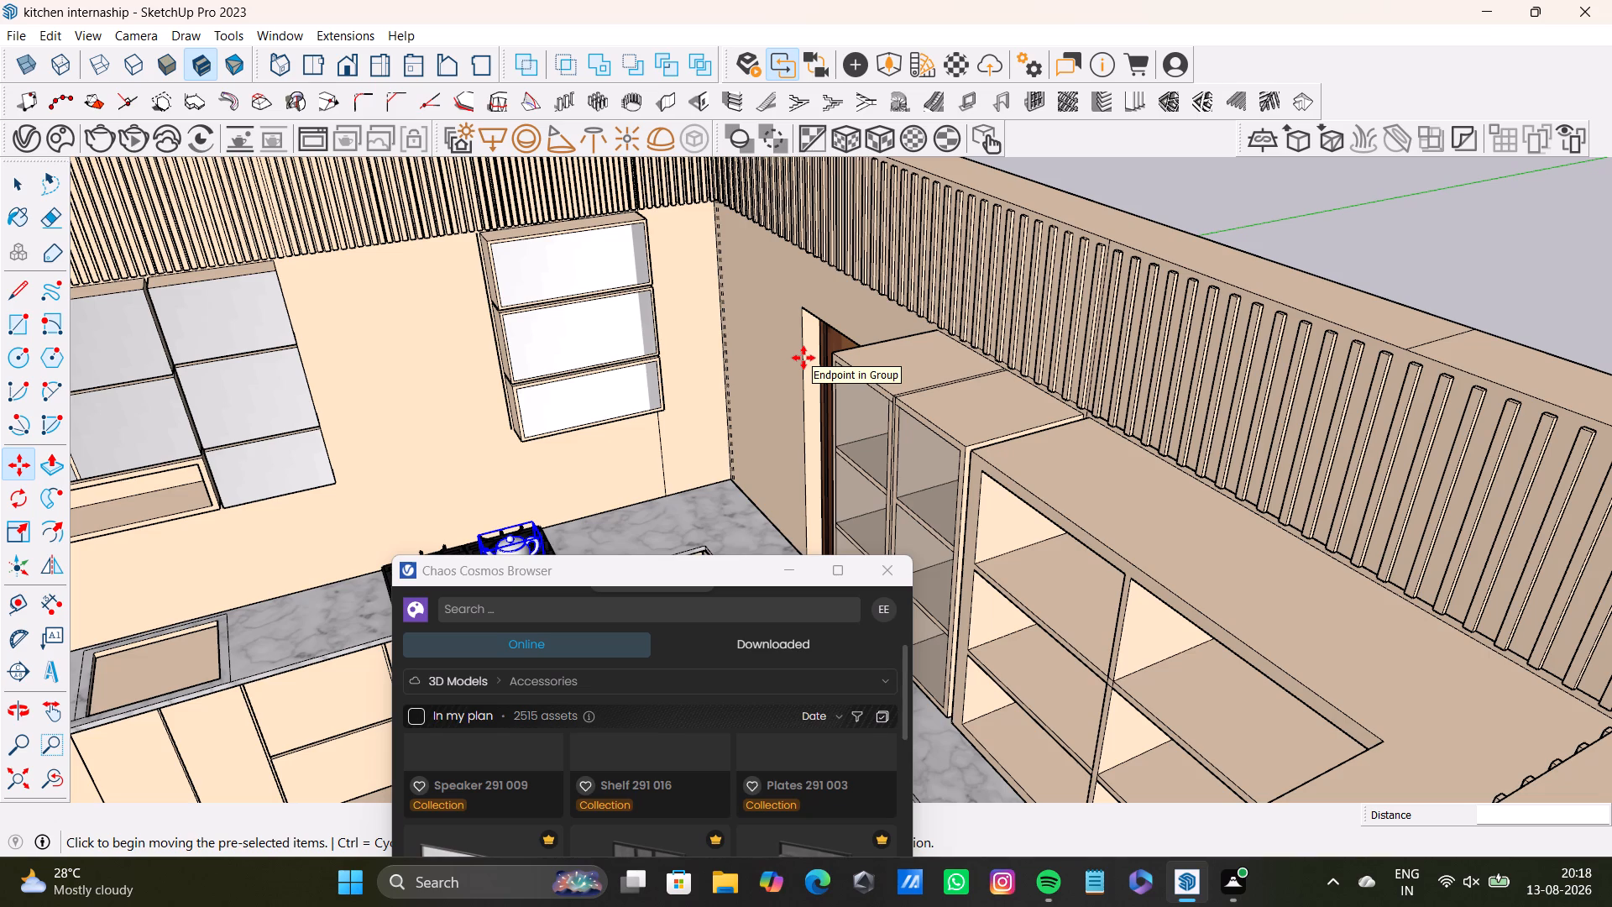
pyautogui.moveTo(725, 582); pyautogui.dragTo(1077, 185)
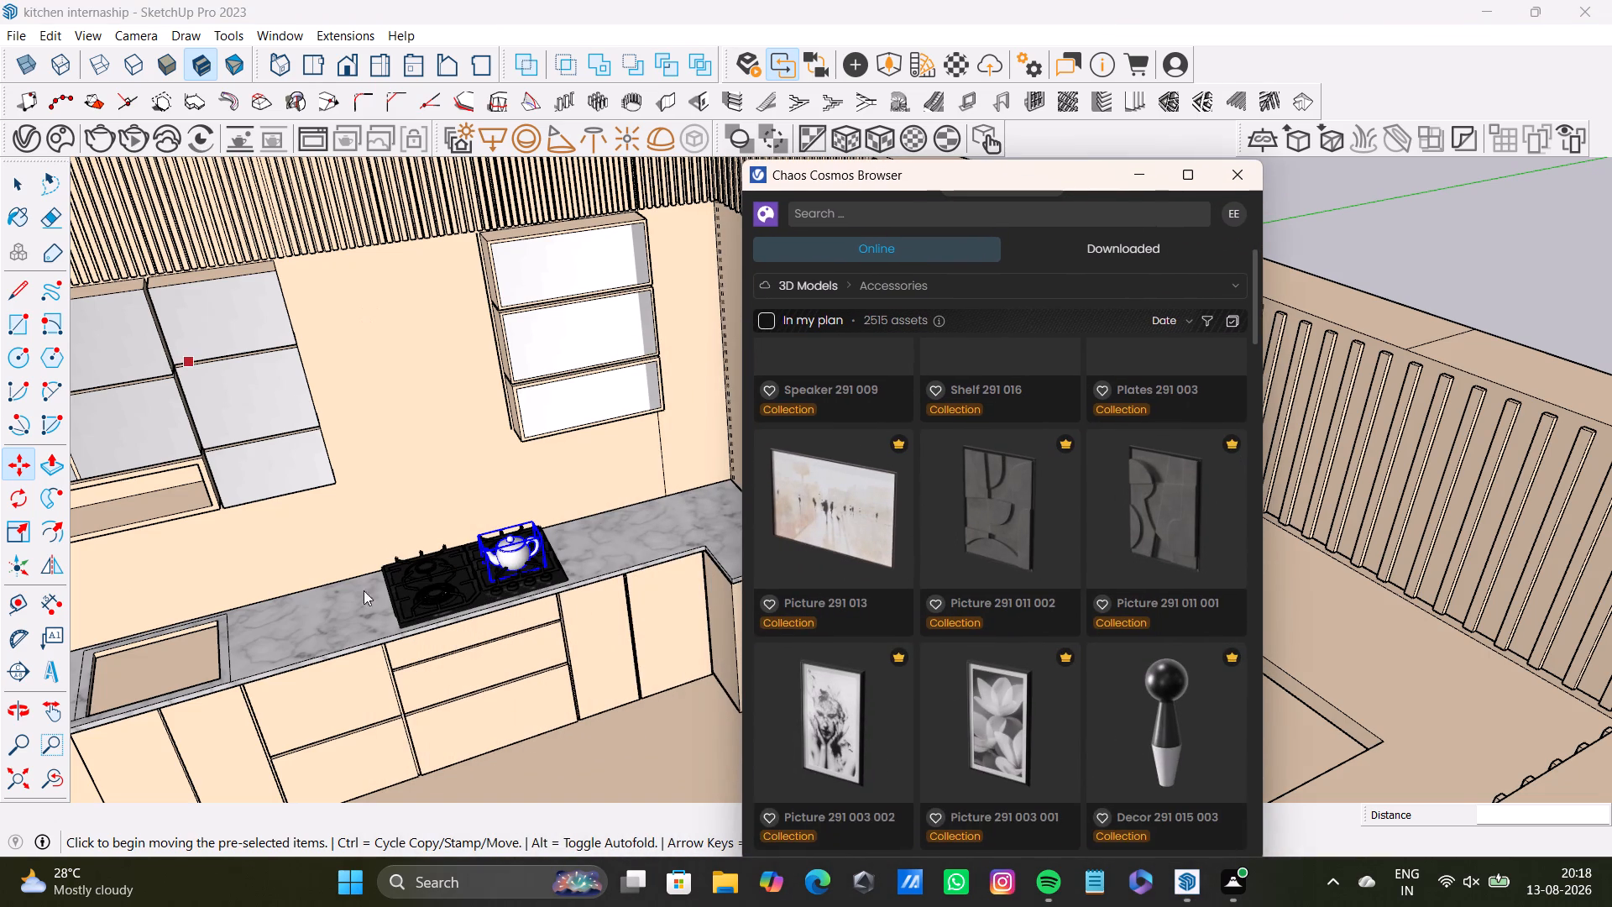
pyautogui.scroll(-3, 768, 686)
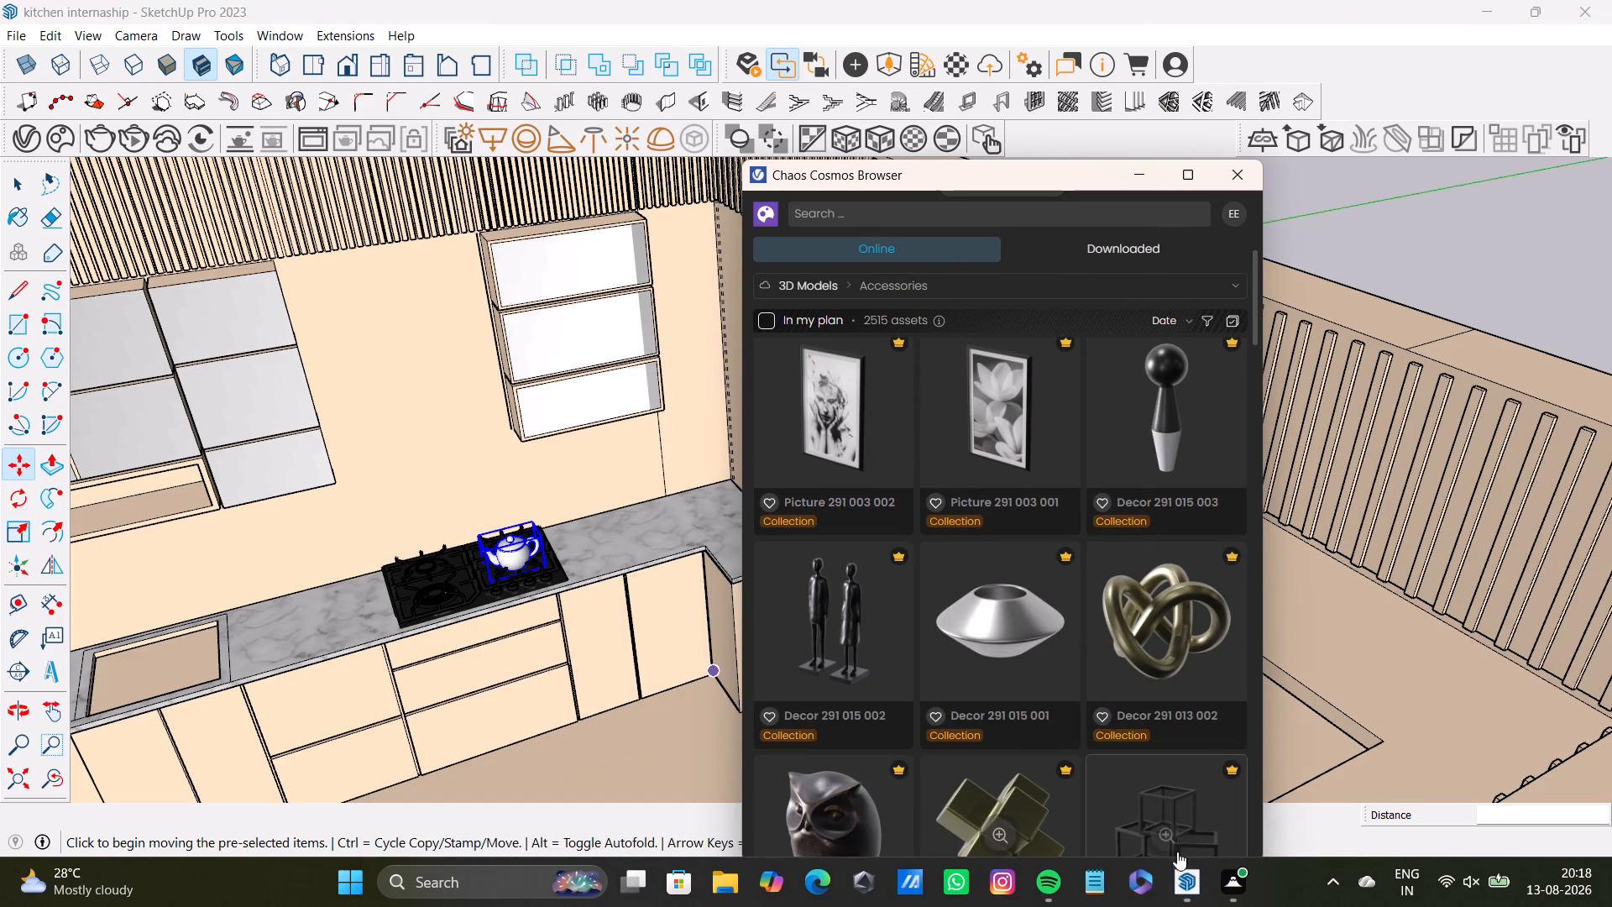
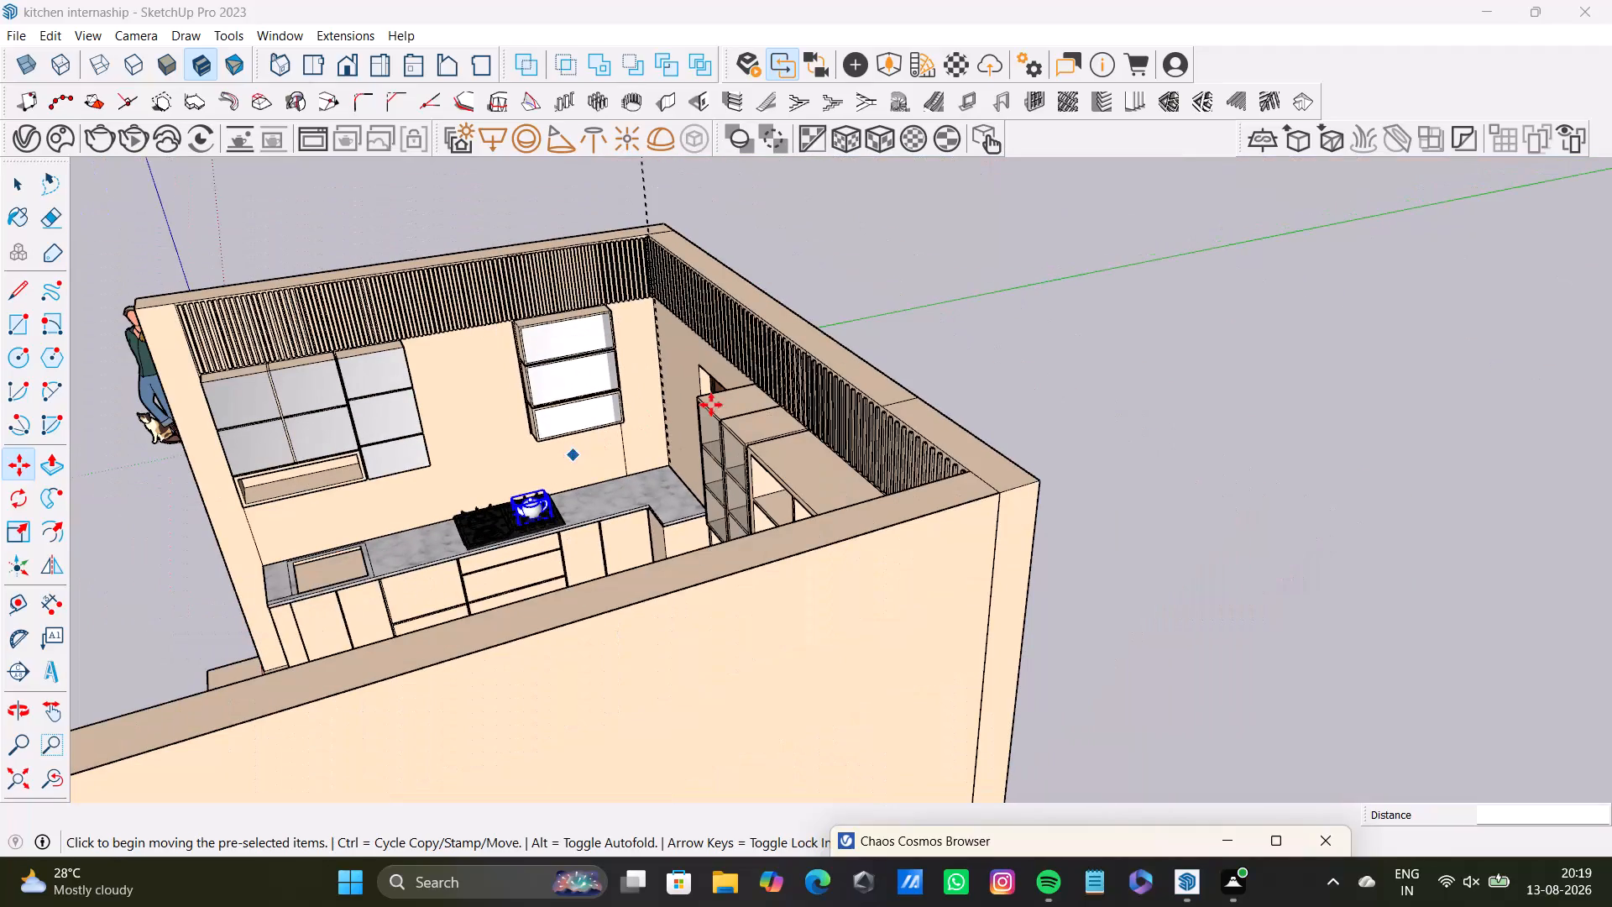
# Scale the teapot on the hob vertically by about 1.40 with the Scale tool.
pyautogui.click(966, 258)
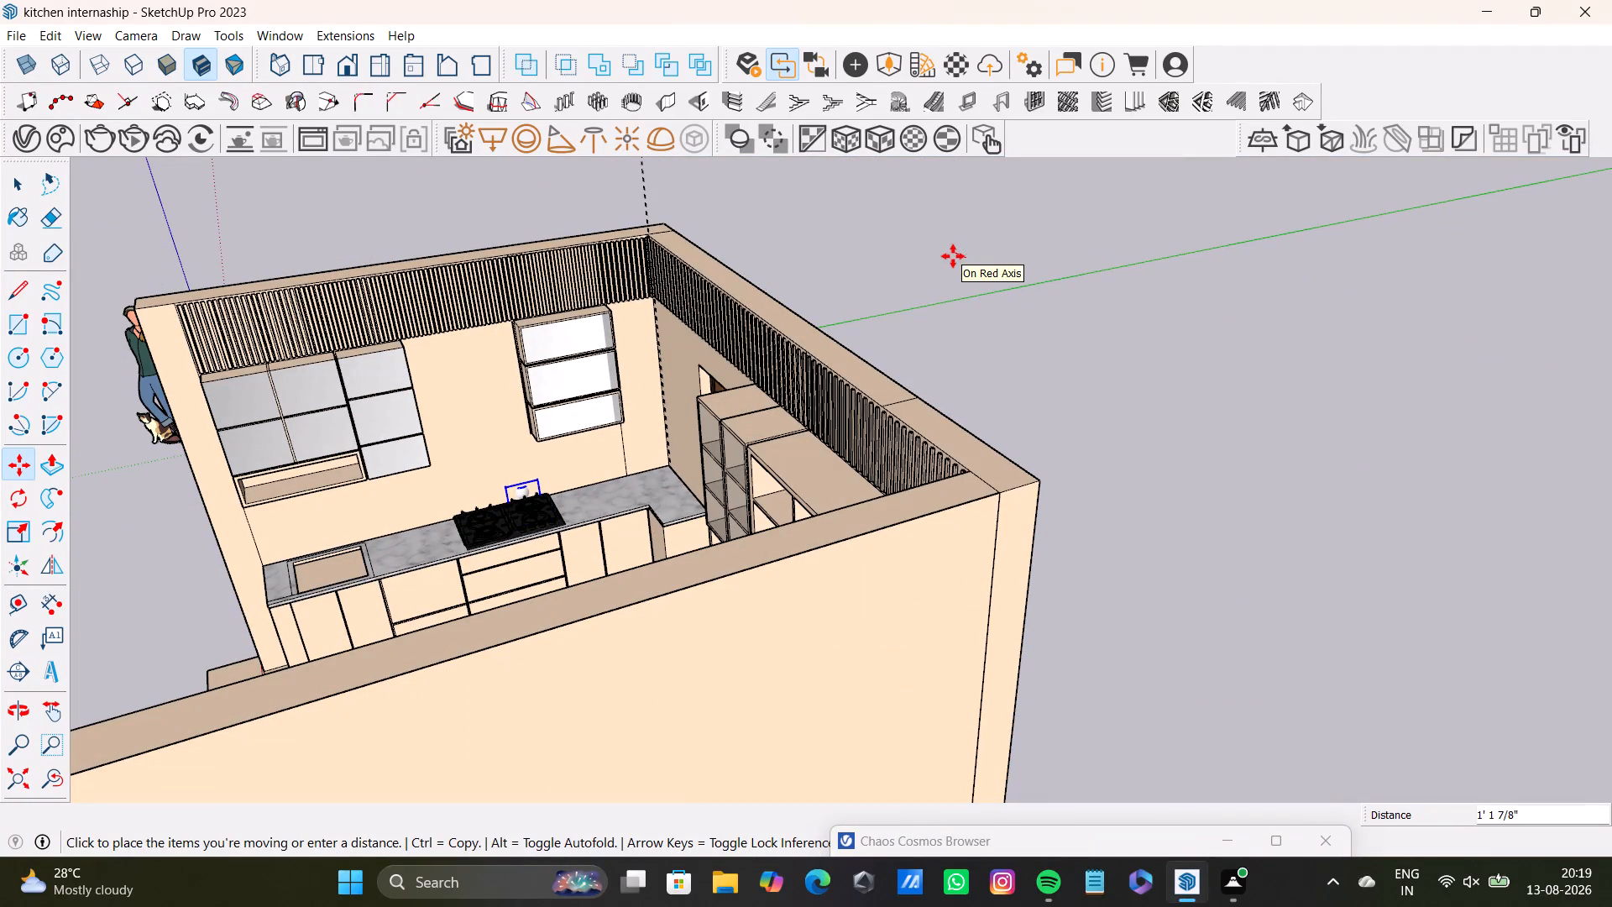
pyautogui.press('space')
pyautogui.scroll(7, 531, 495)
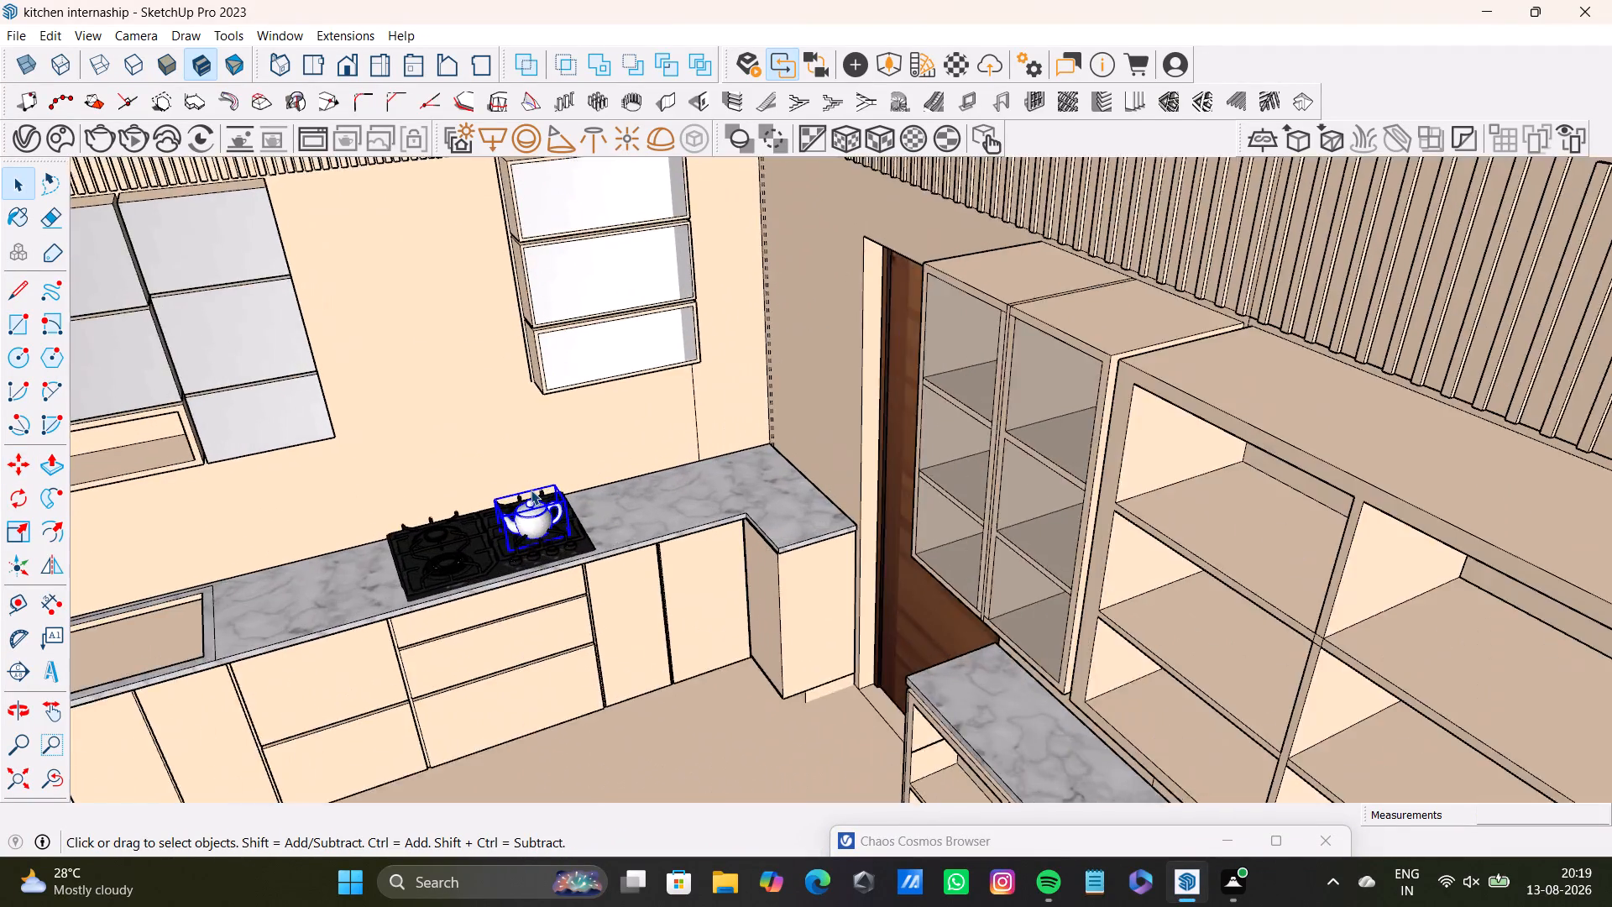
pyautogui.scroll(13, 531, 490)
pyautogui.moveTo(563, 548); pyautogui.dragTo(570, 493, button='middle')
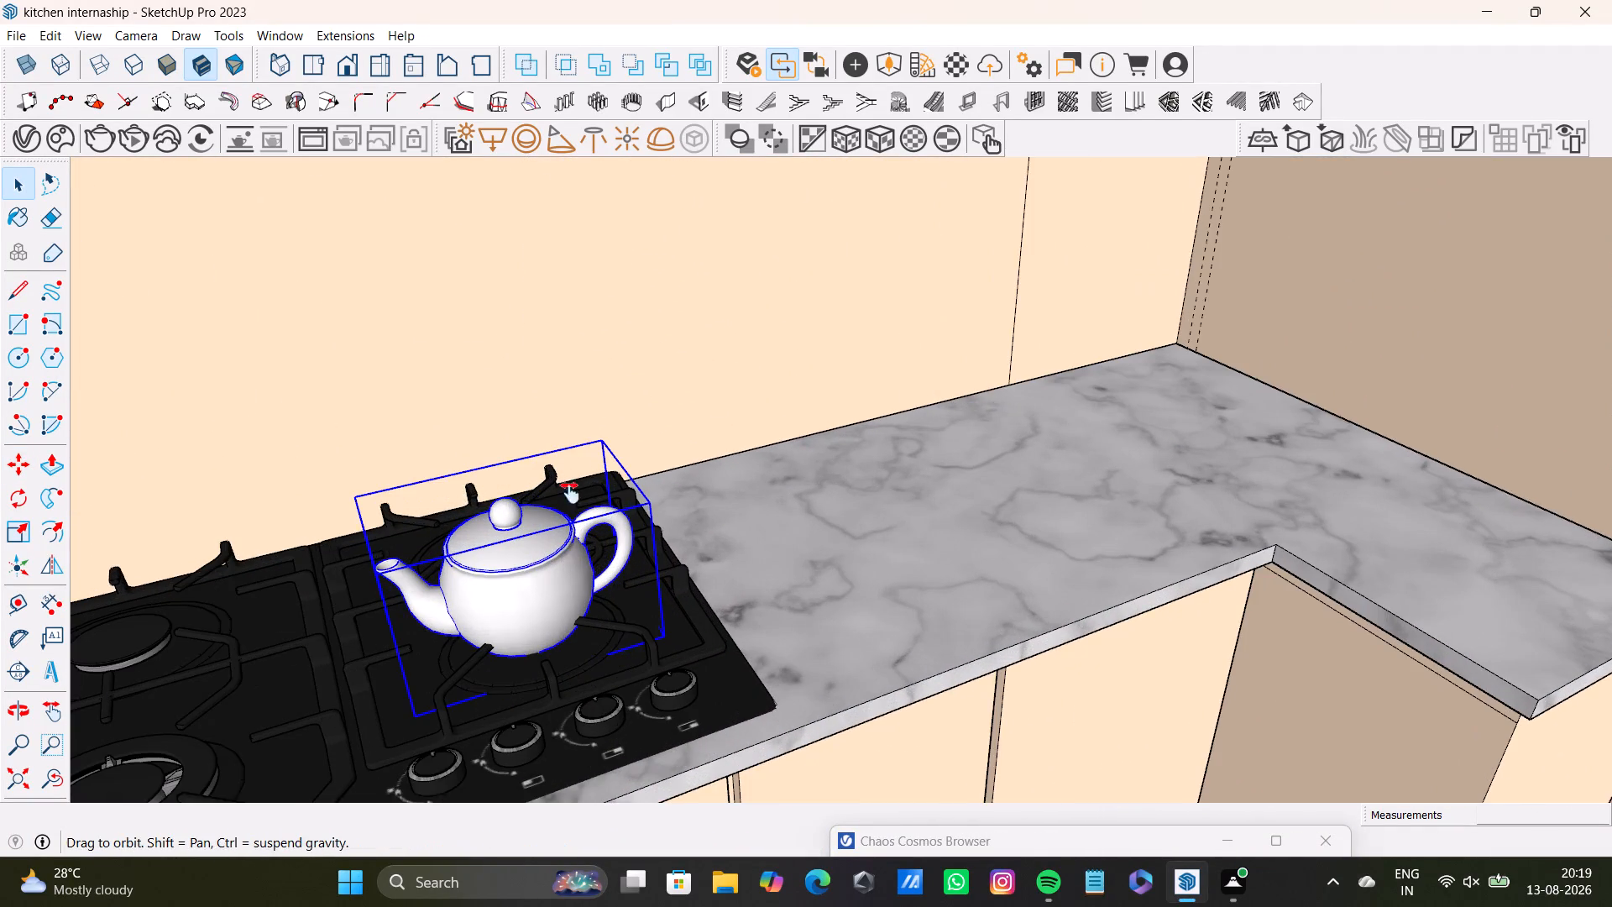
pyautogui.moveTo(570, 493); pyautogui.dragTo(578, 435, button='middle')
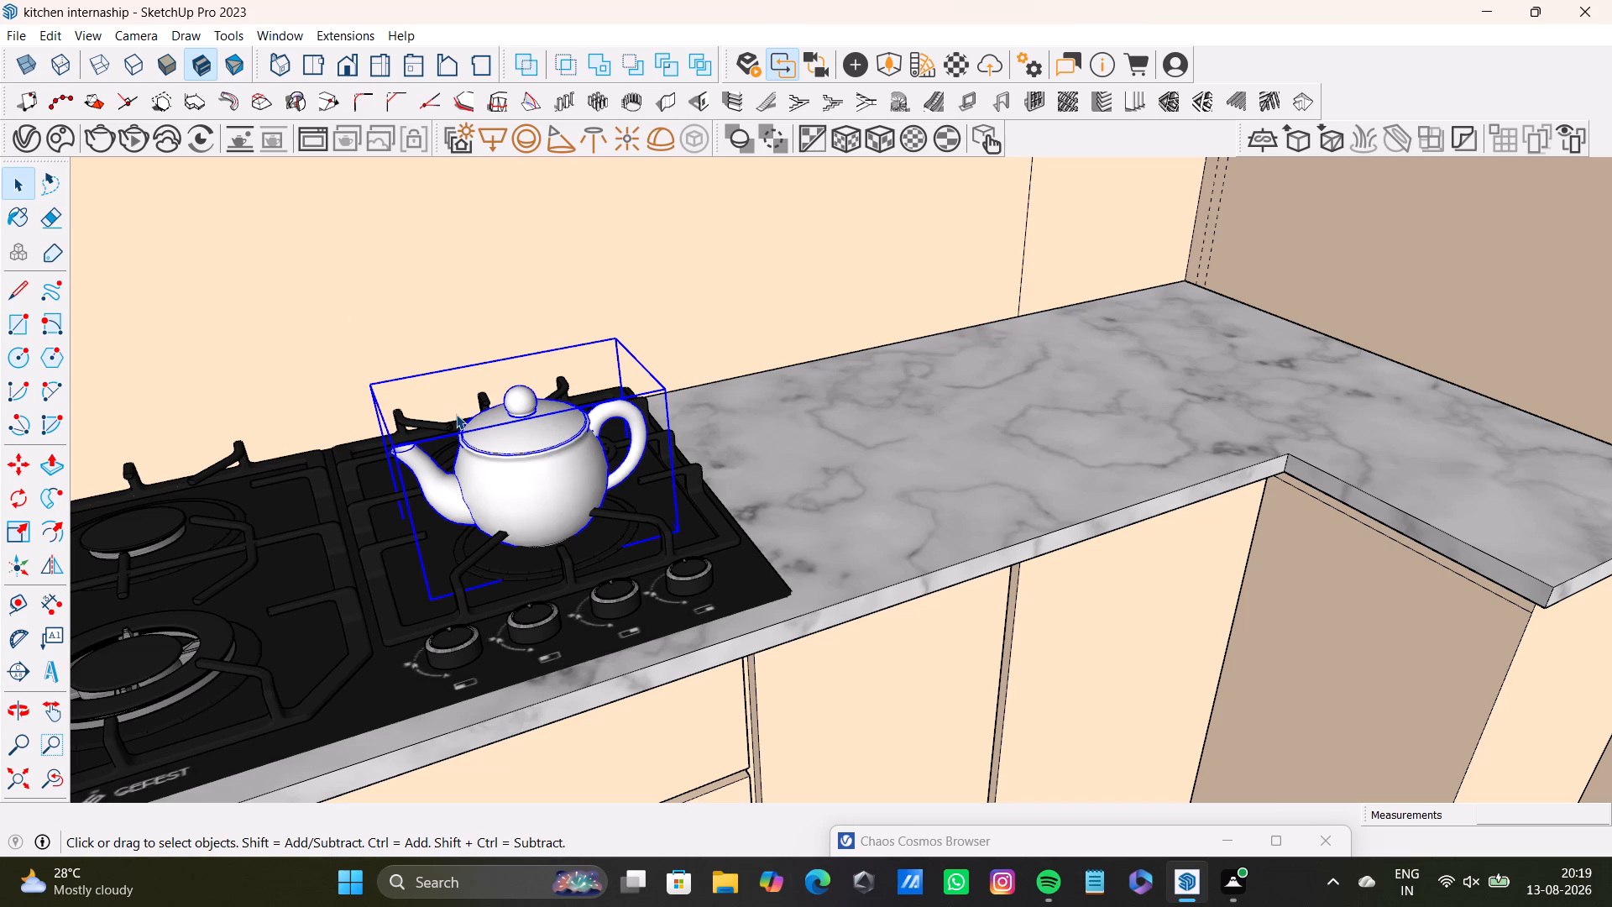
pyautogui.press('s')
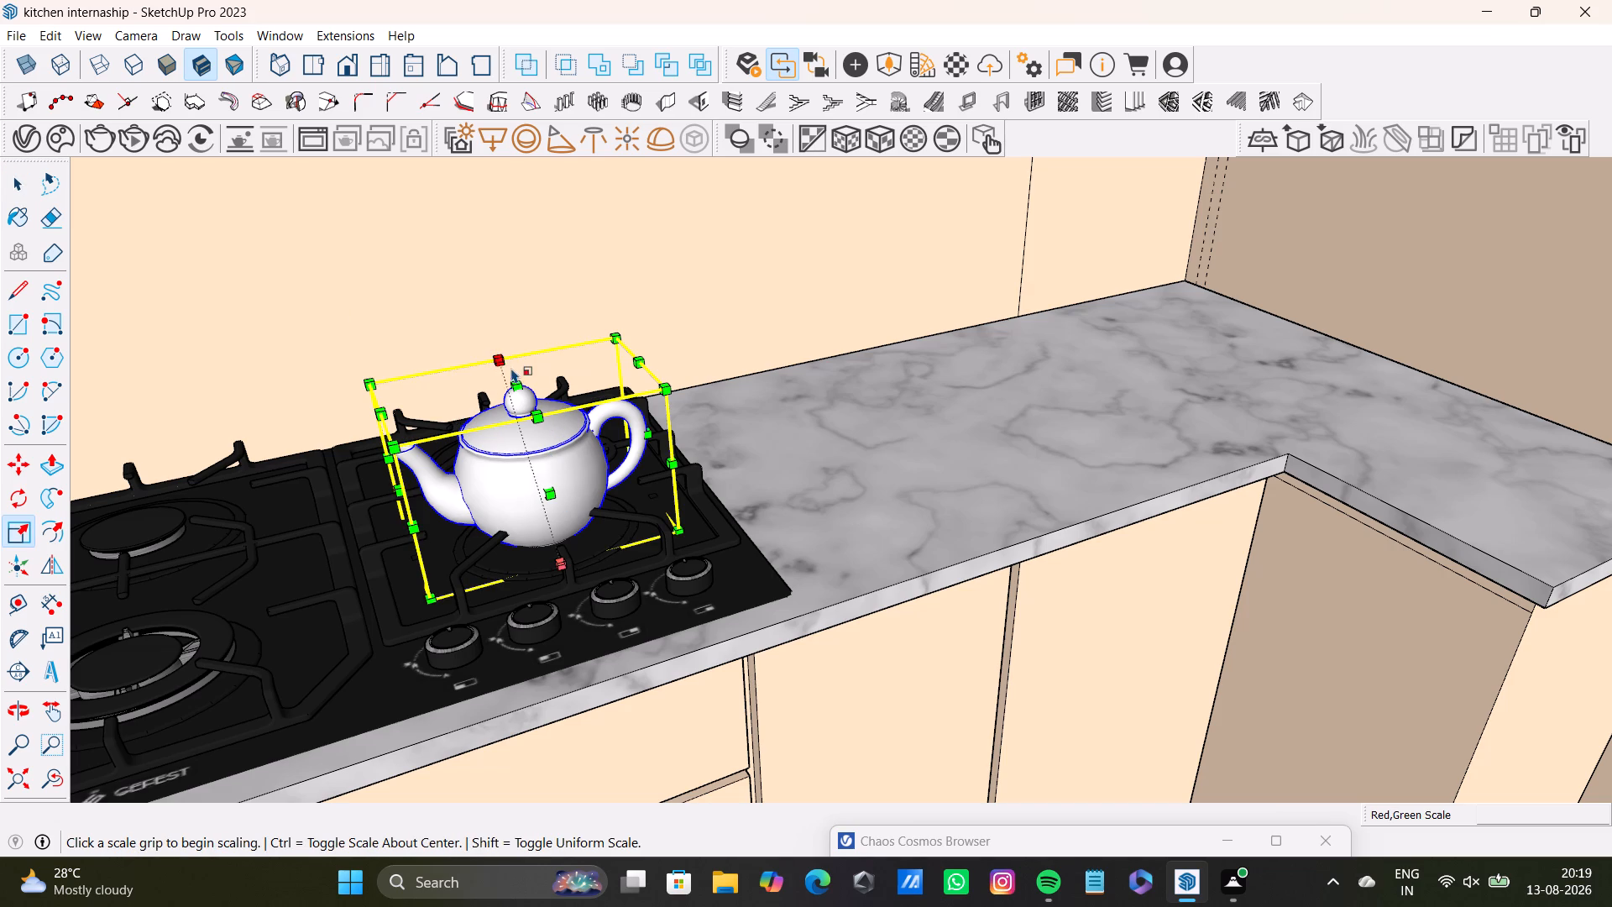
pyautogui.moveTo(512, 380); pyautogui.dragTo(505, 324)
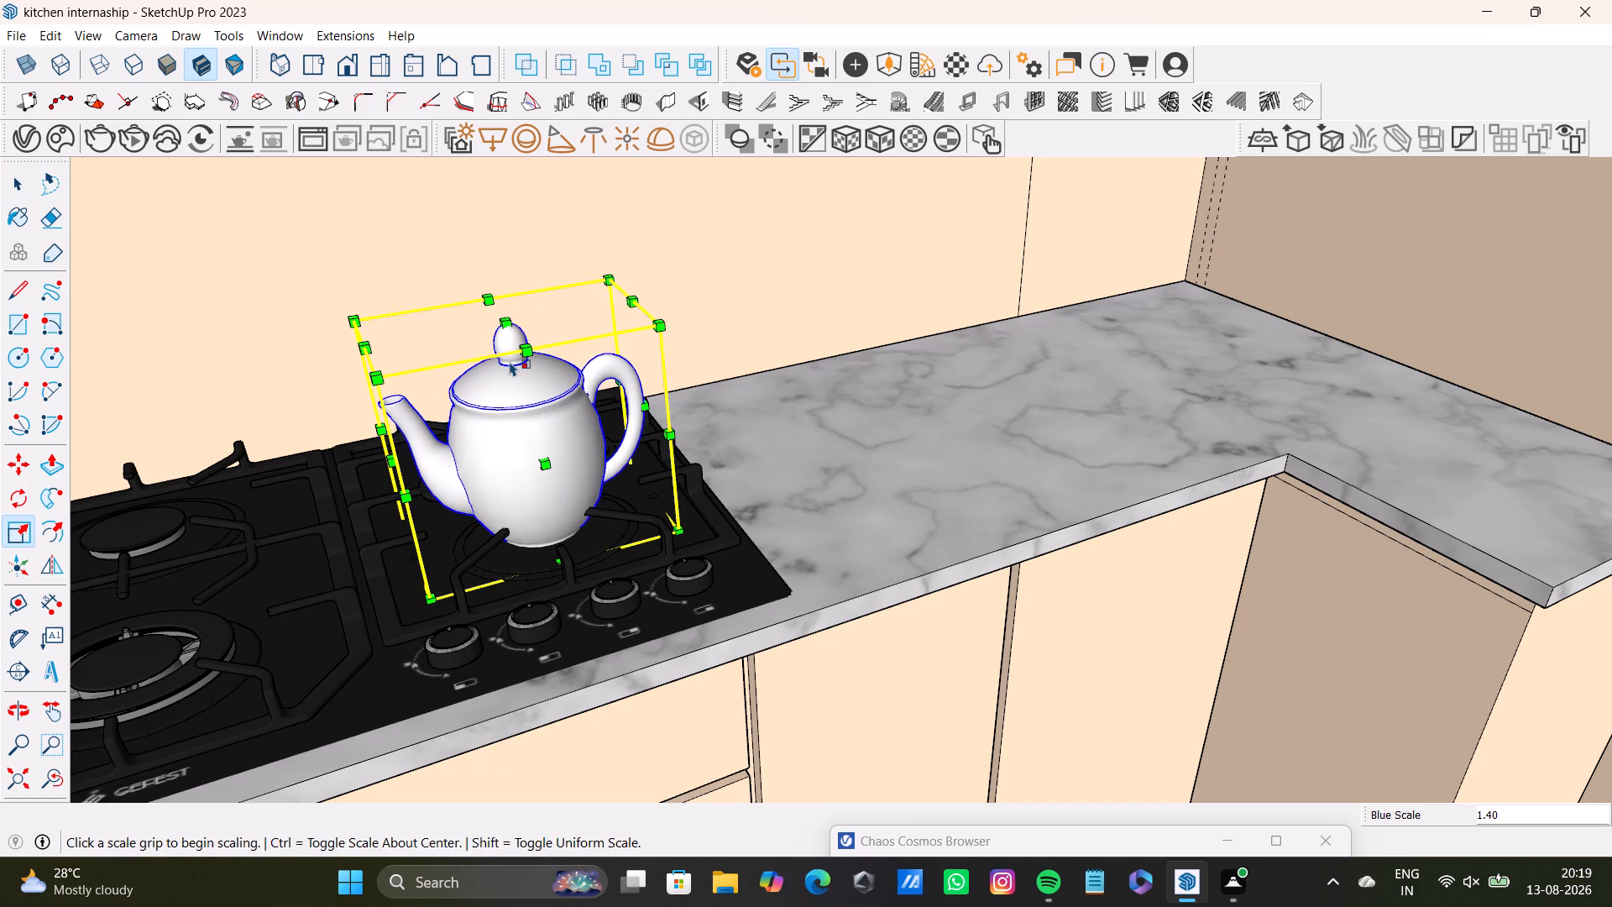
pyautogui.press('space')
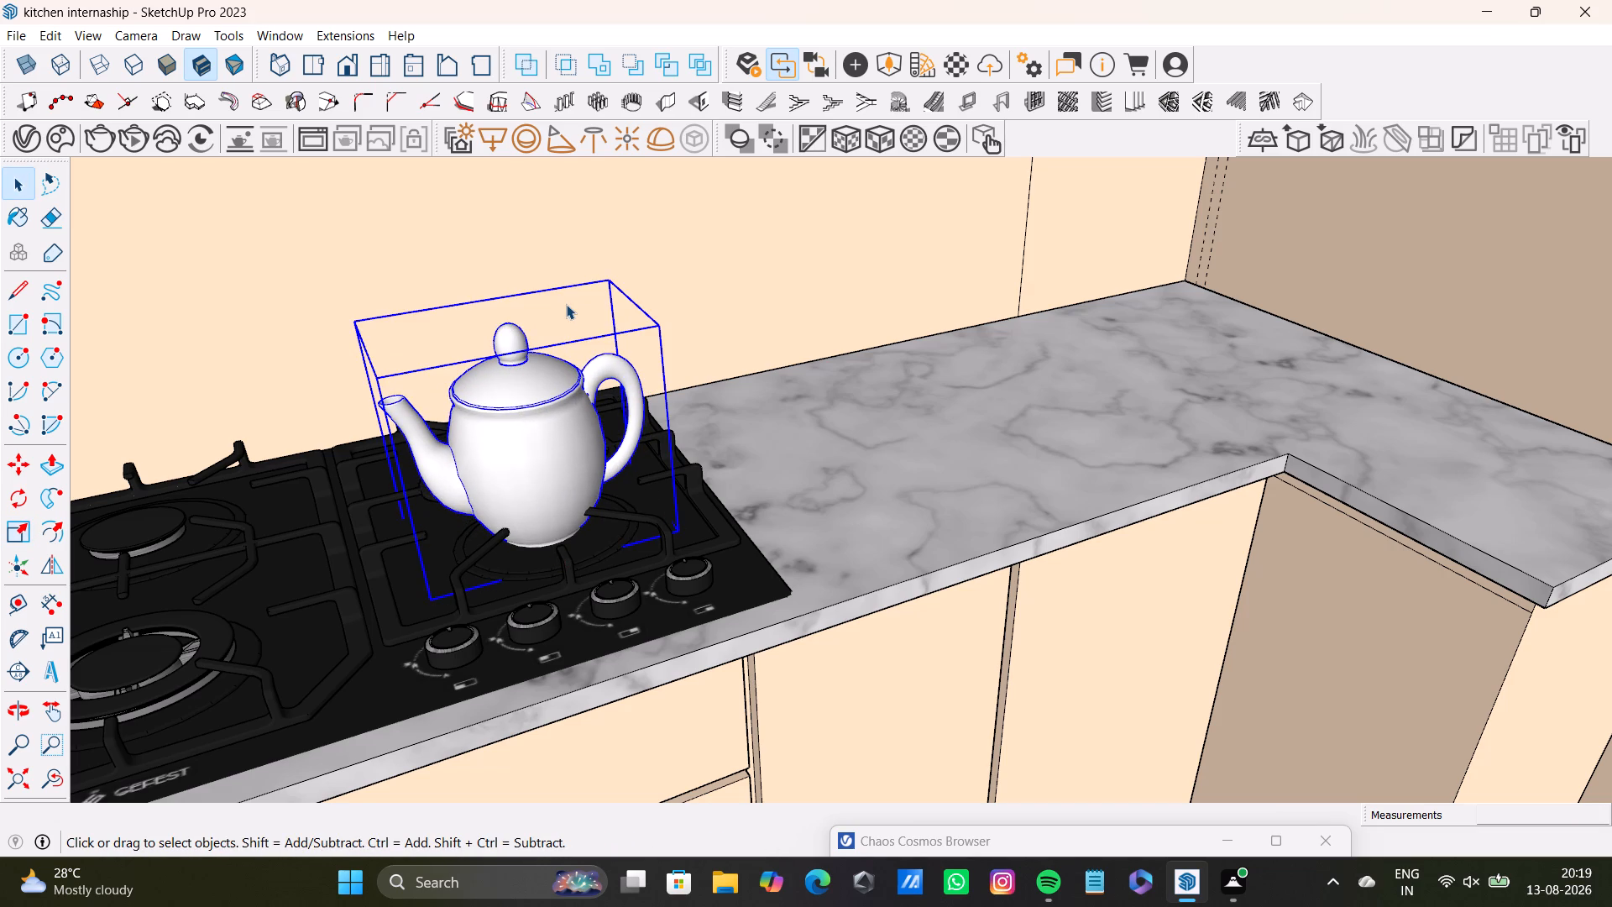
# Deselect the teapot and examine the whole kitchen from several angles, inside and from above.
pyautogui.scroll(-18, 766, 385)
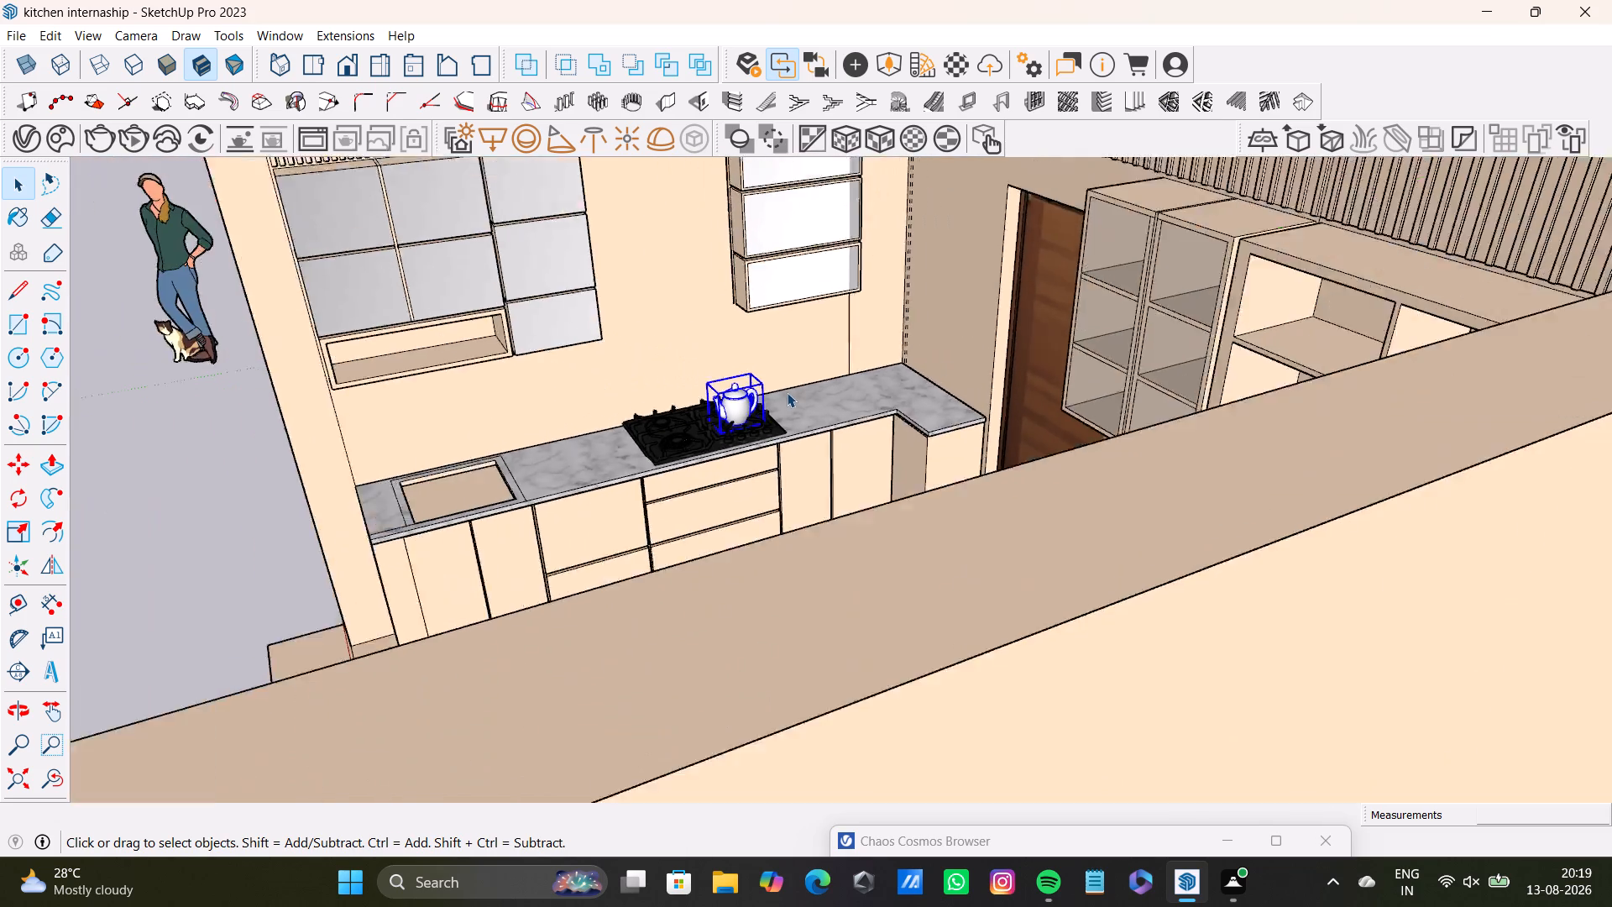
pyautogui.scroll(-5, 787, 392)
pyautogui.click(1218, 229)
pyautogui.moveTo(782, 489); pyautogui.dragTo(1084, 456, button='middle')
pyautogui.scroll(7, 860, 494)
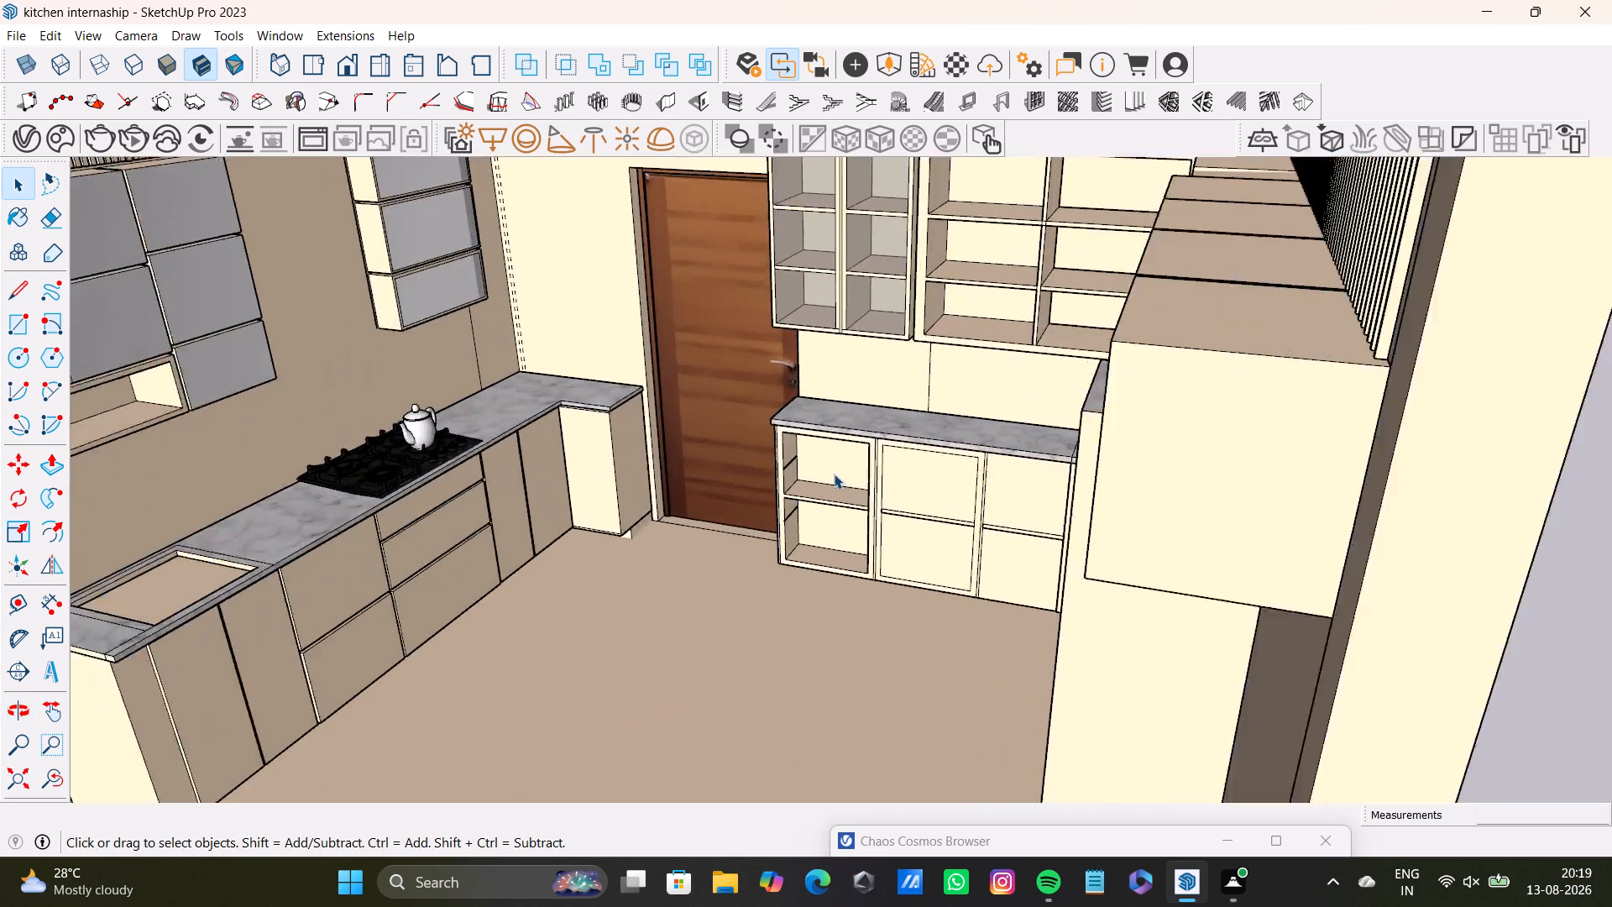
pyautogui.moveTo(834, 474); pyautogui.dragTo(566, 566, button='middle')
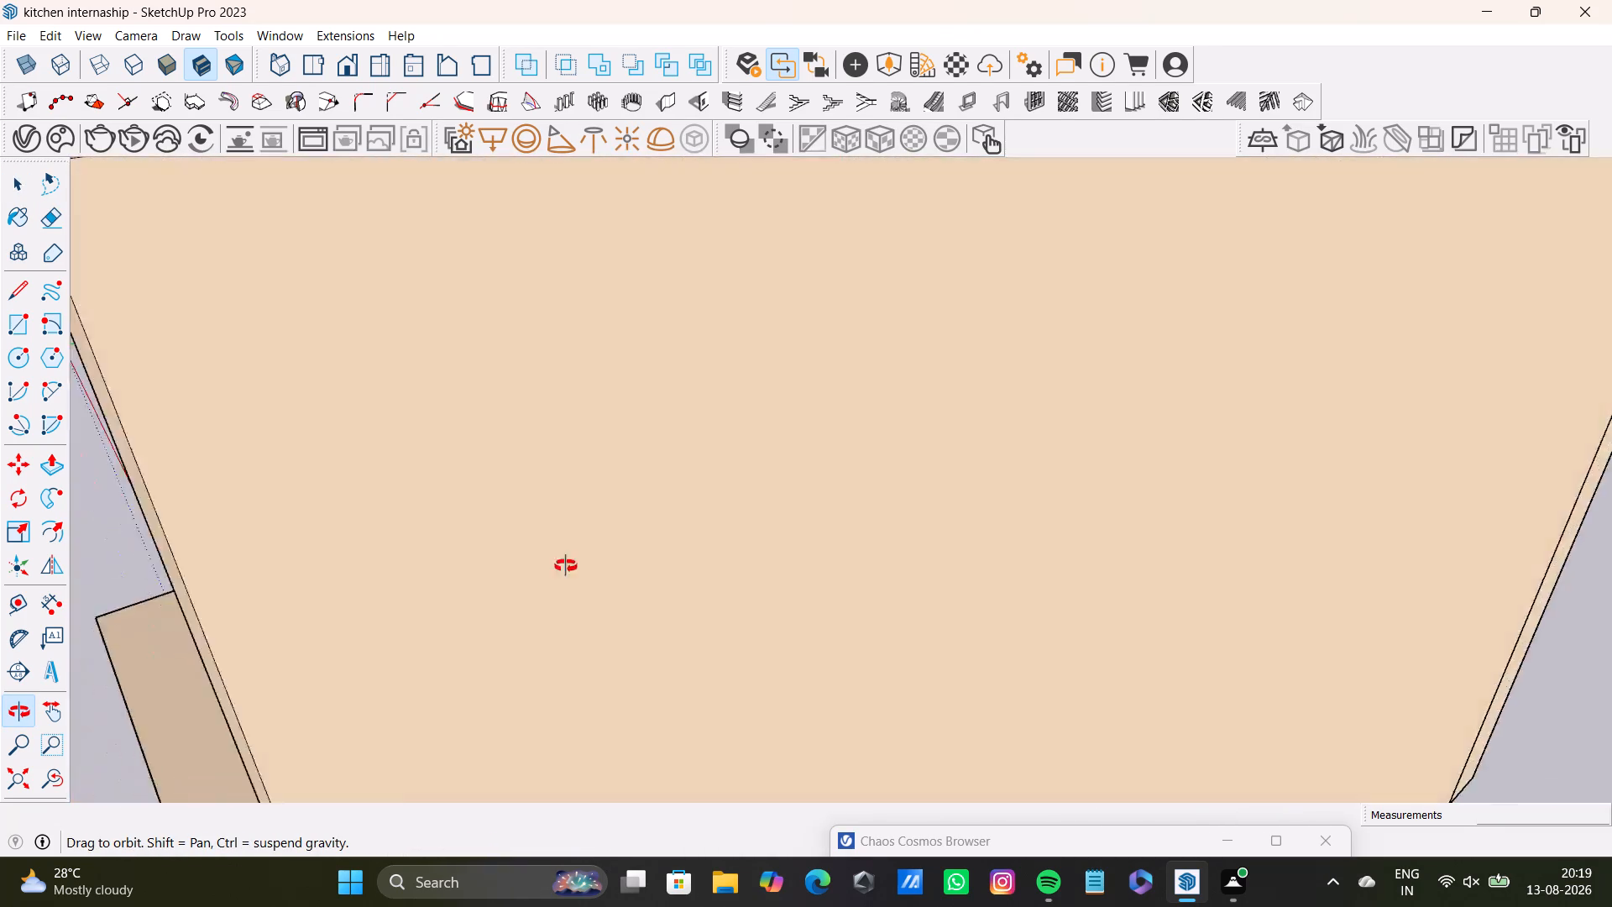
pyautogui.moveTo(566, 566); pyautogui.dragTo(649, 621, button='middle')
pyautogui.scroll(-6, 571, 417)
pyautogui.moveTo(571, 417); pyautogui.dragTo(858, 284, button='middle')
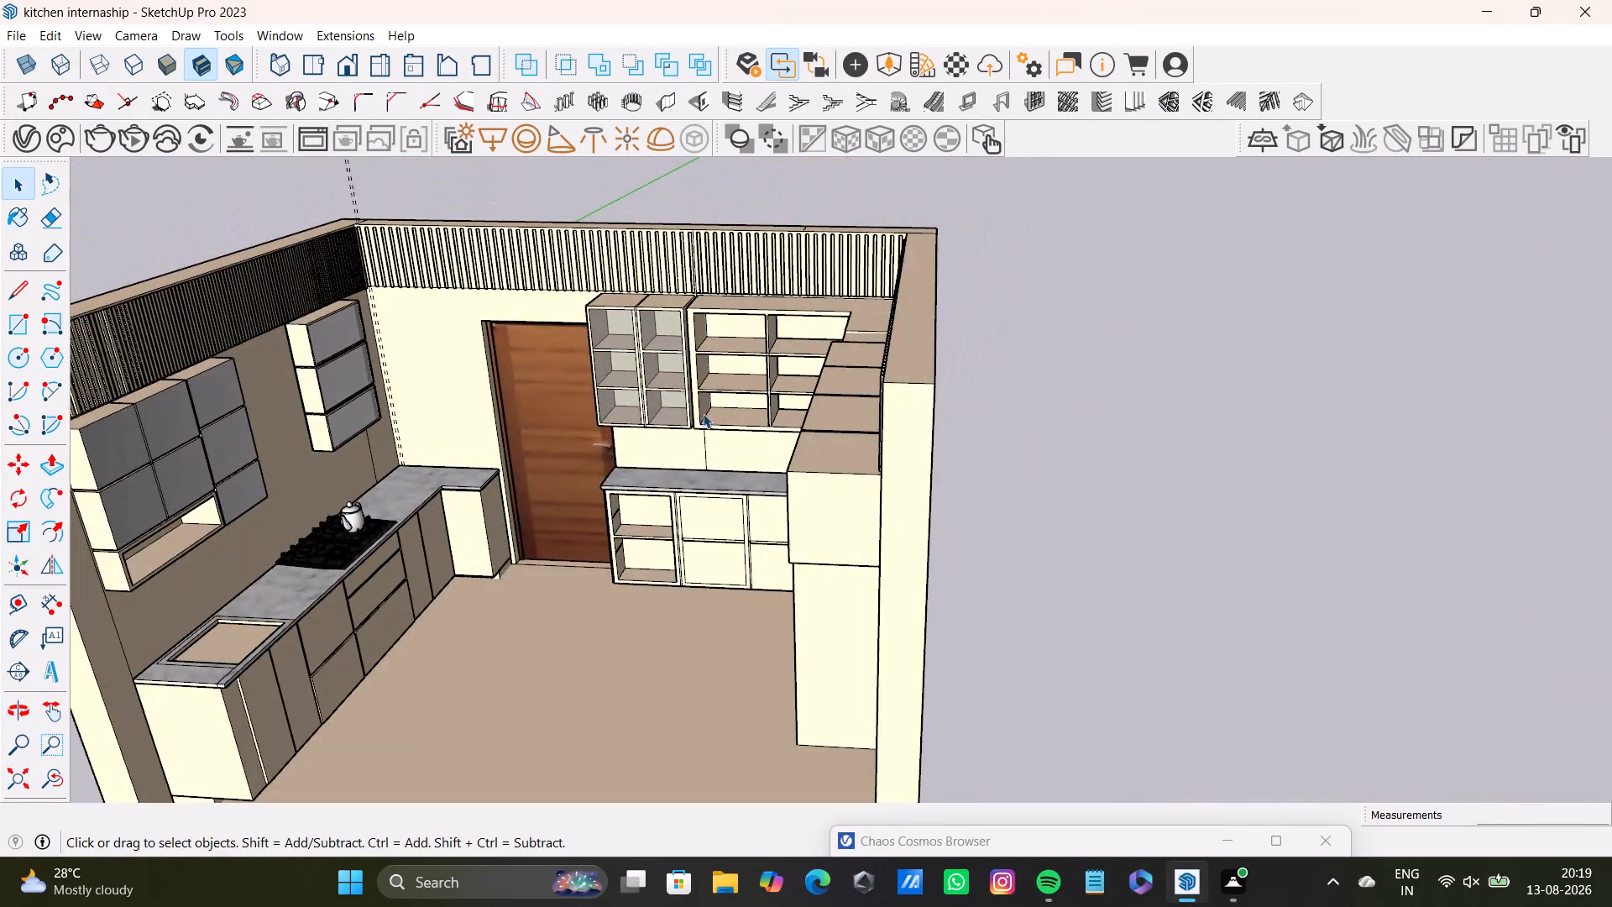
pyautogui.scroll(-6, 698, 416)
pyautogui.moveTo(693, 427); pyautogui.dragTo(919, 530, button='middle')
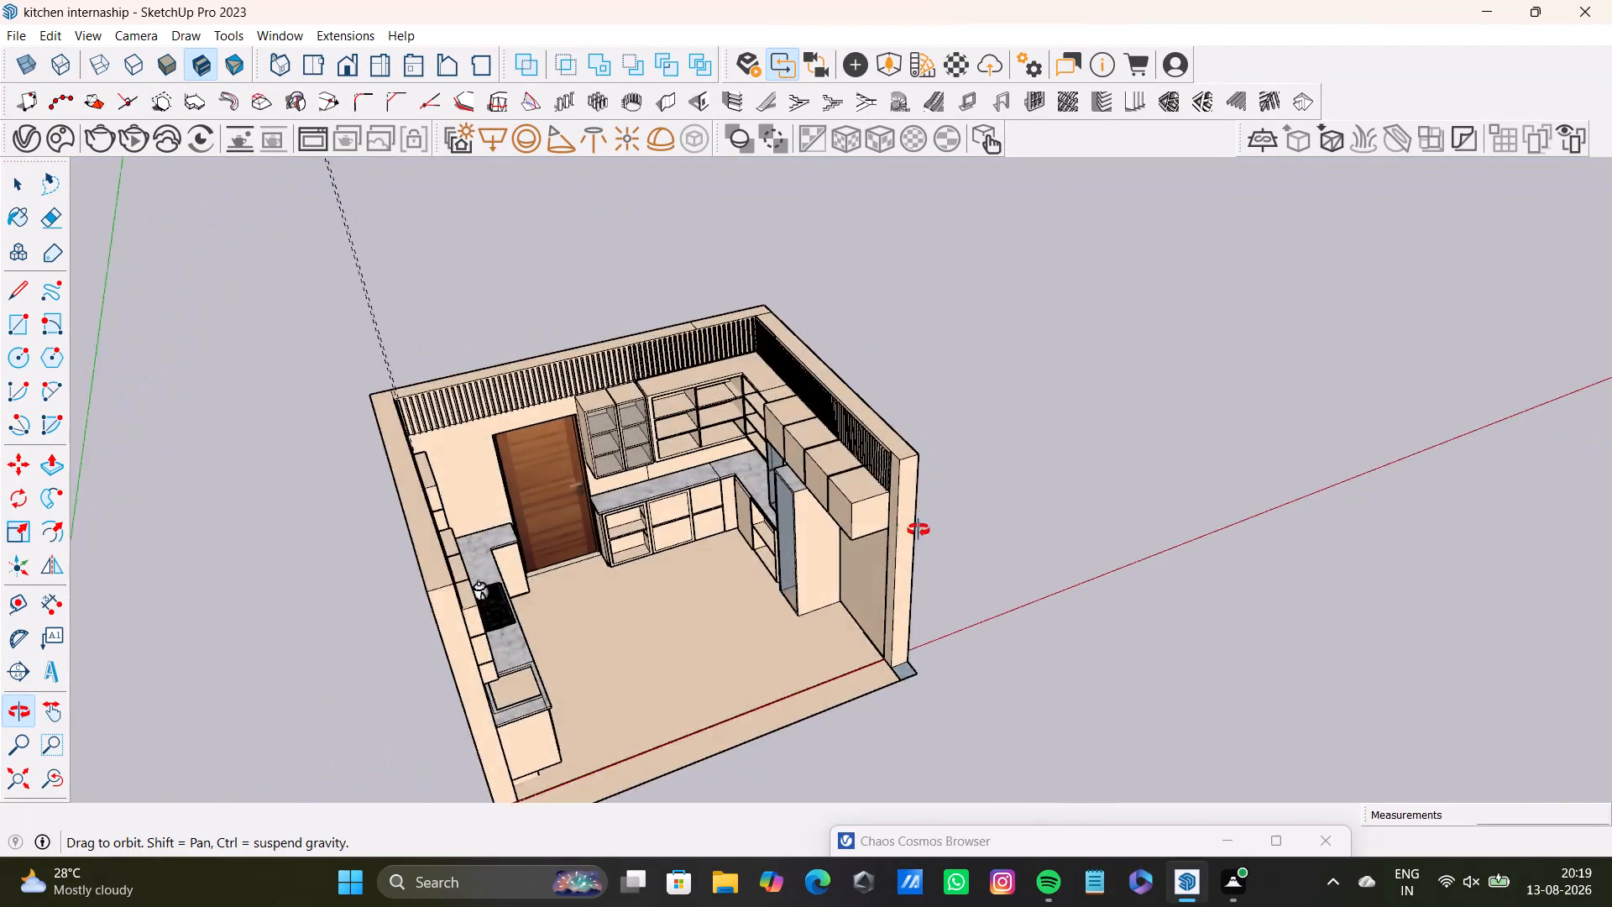
pyautogui.moveTo(919, 530); pyautogui.dragTo(605, 516, button='middle')
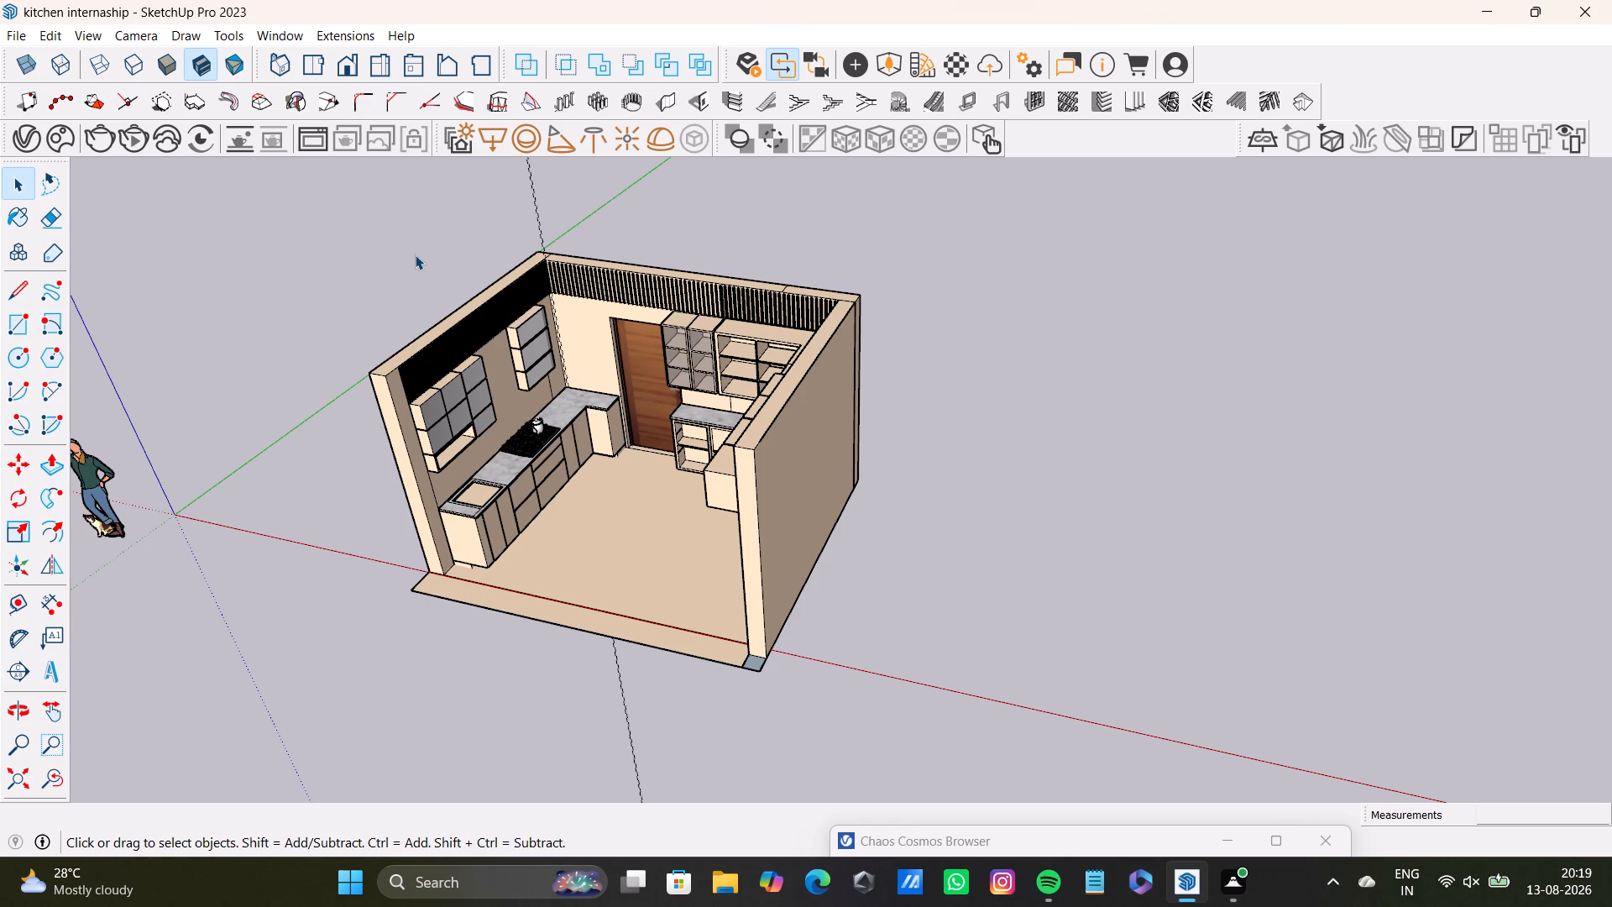
# Slightly enlarge the teapot on the hob along the green axis and the red axis with the Scale tool.
pyautogui.scroll(14, 620, 468)
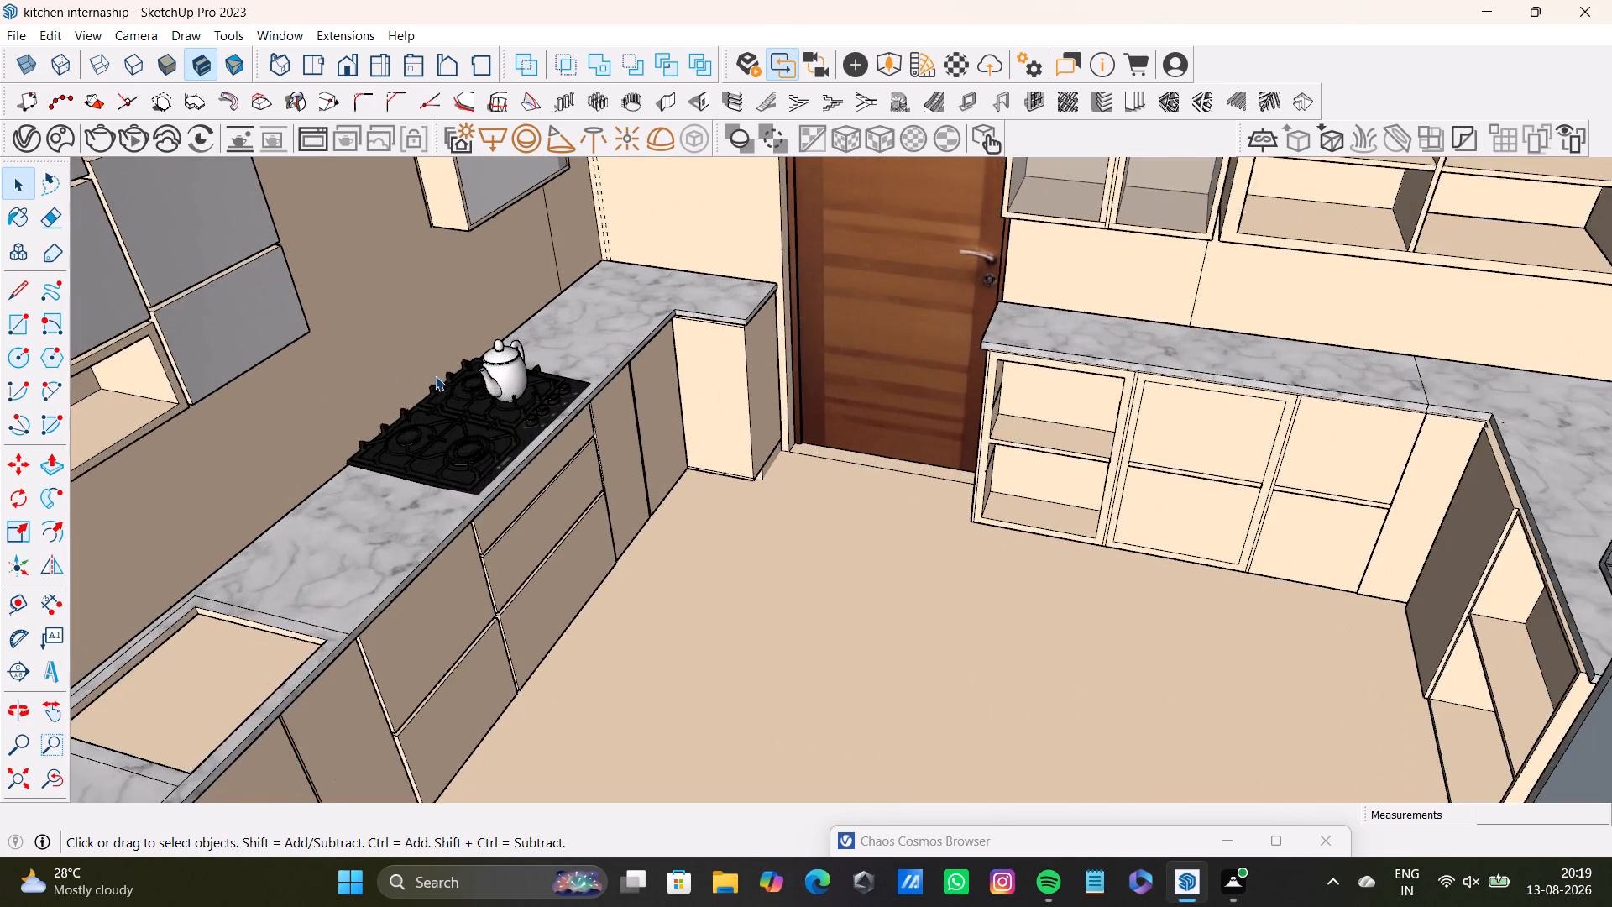
pyautogui.scroll(10, 435, 375)
pyautogui.click(549, 398)
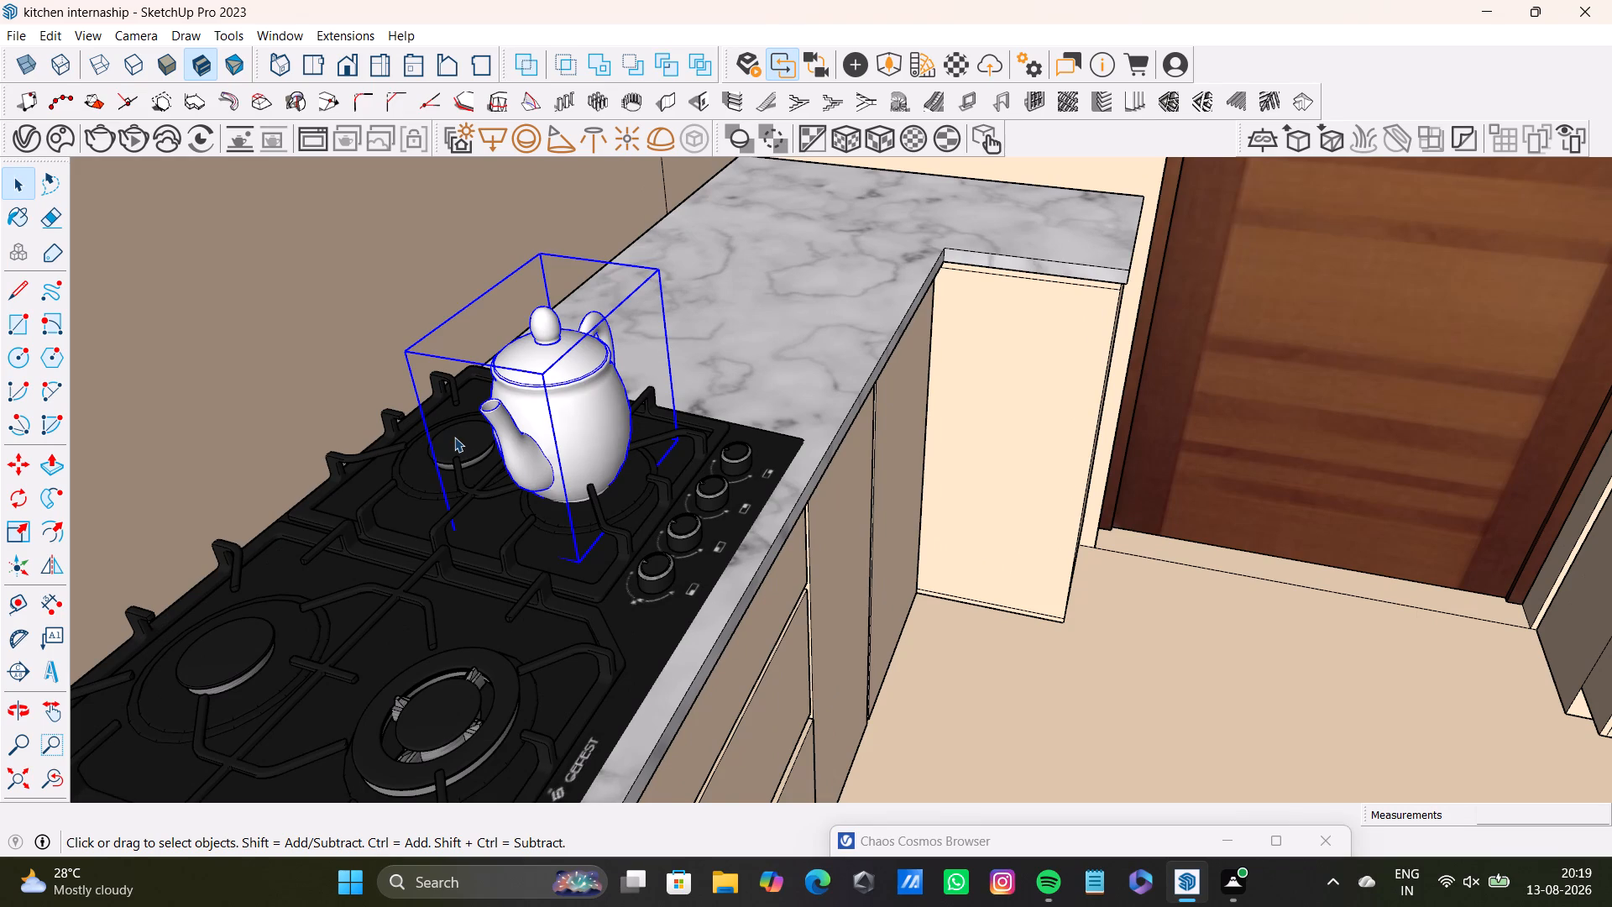
pyautogui.press('s')
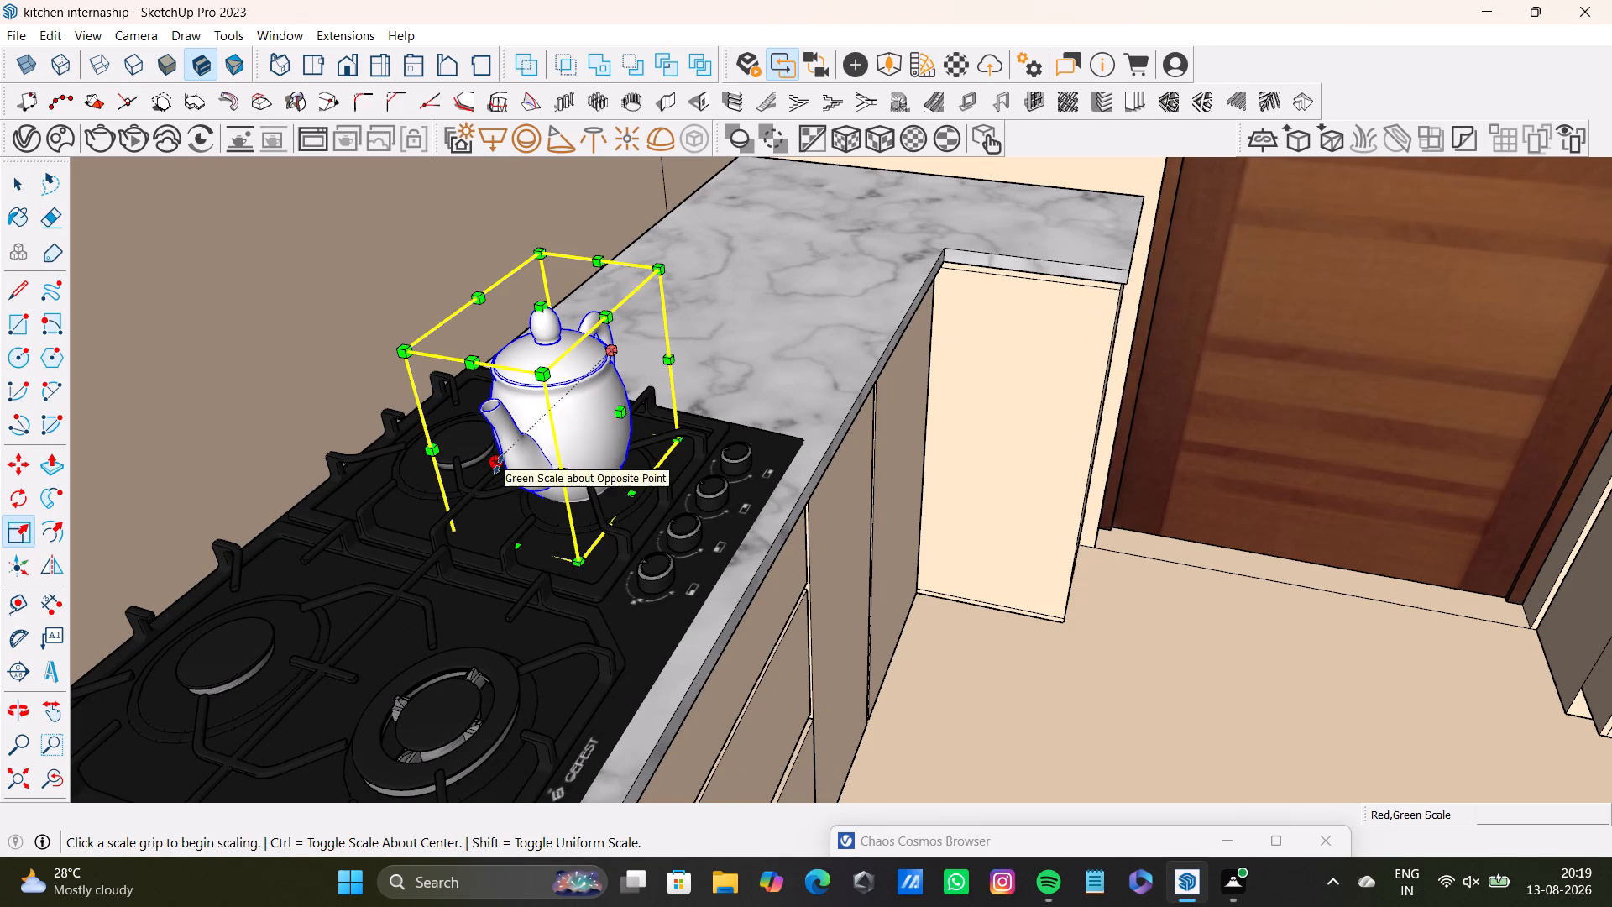
pyautogui.moveTo(499, 464); pyautogui.dragTo(471, 503)
pyautogui.moveTo(604, 426); pyautogui.dragTo(631, 434)
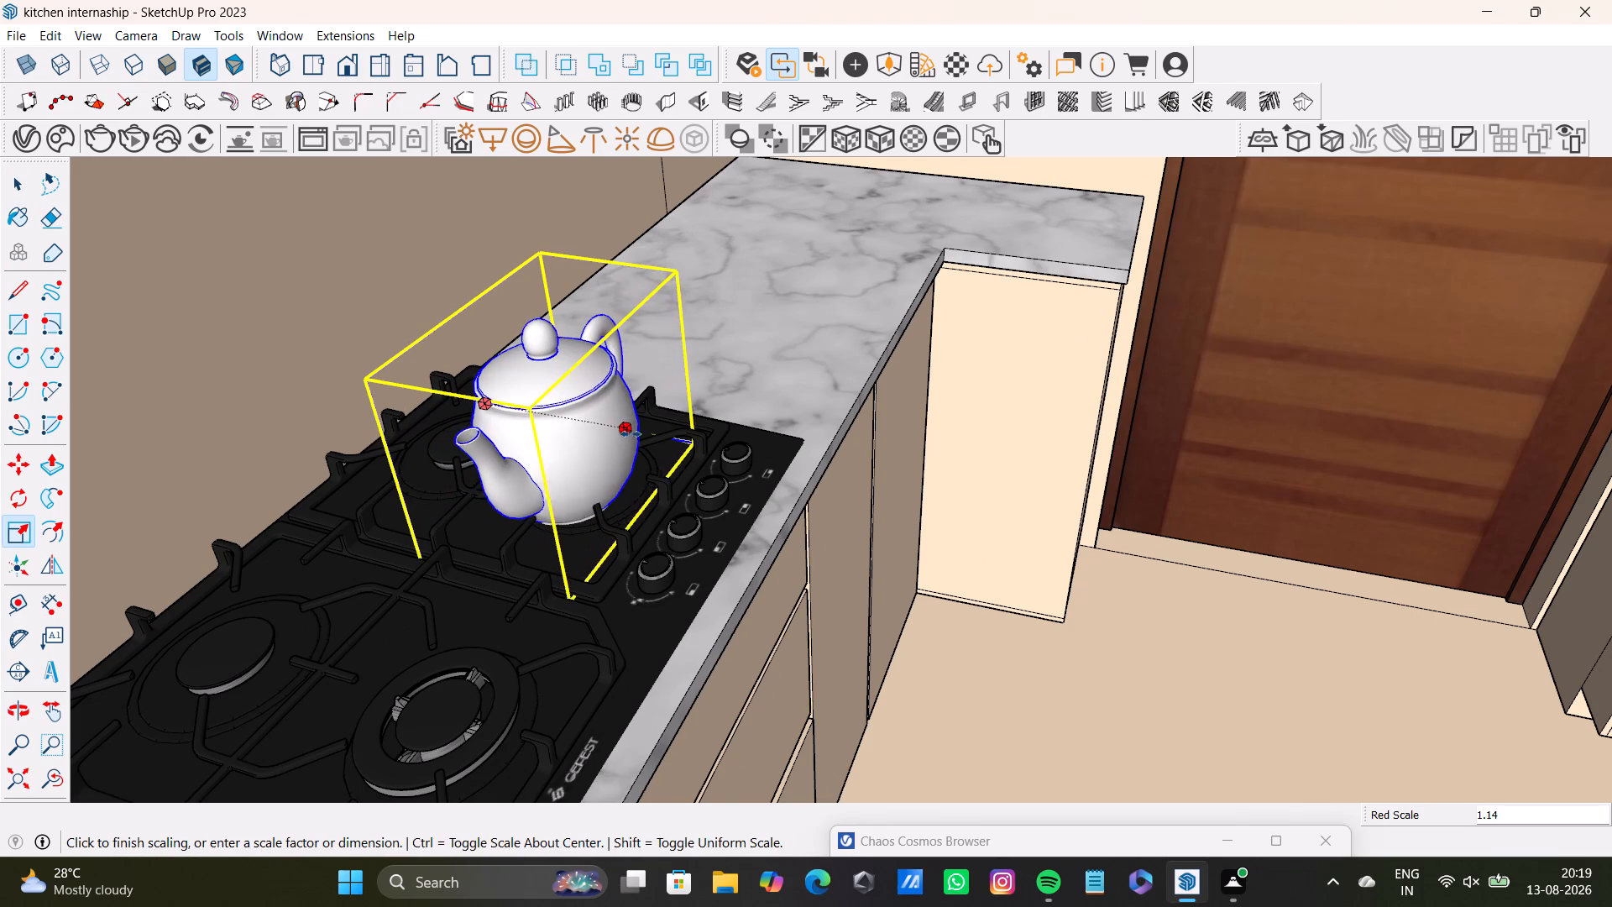
pyautogui.moveTo(631, 434); pyautogui.dragTo(636, 438)
pyautogui.scroll(-8, 361, 420)
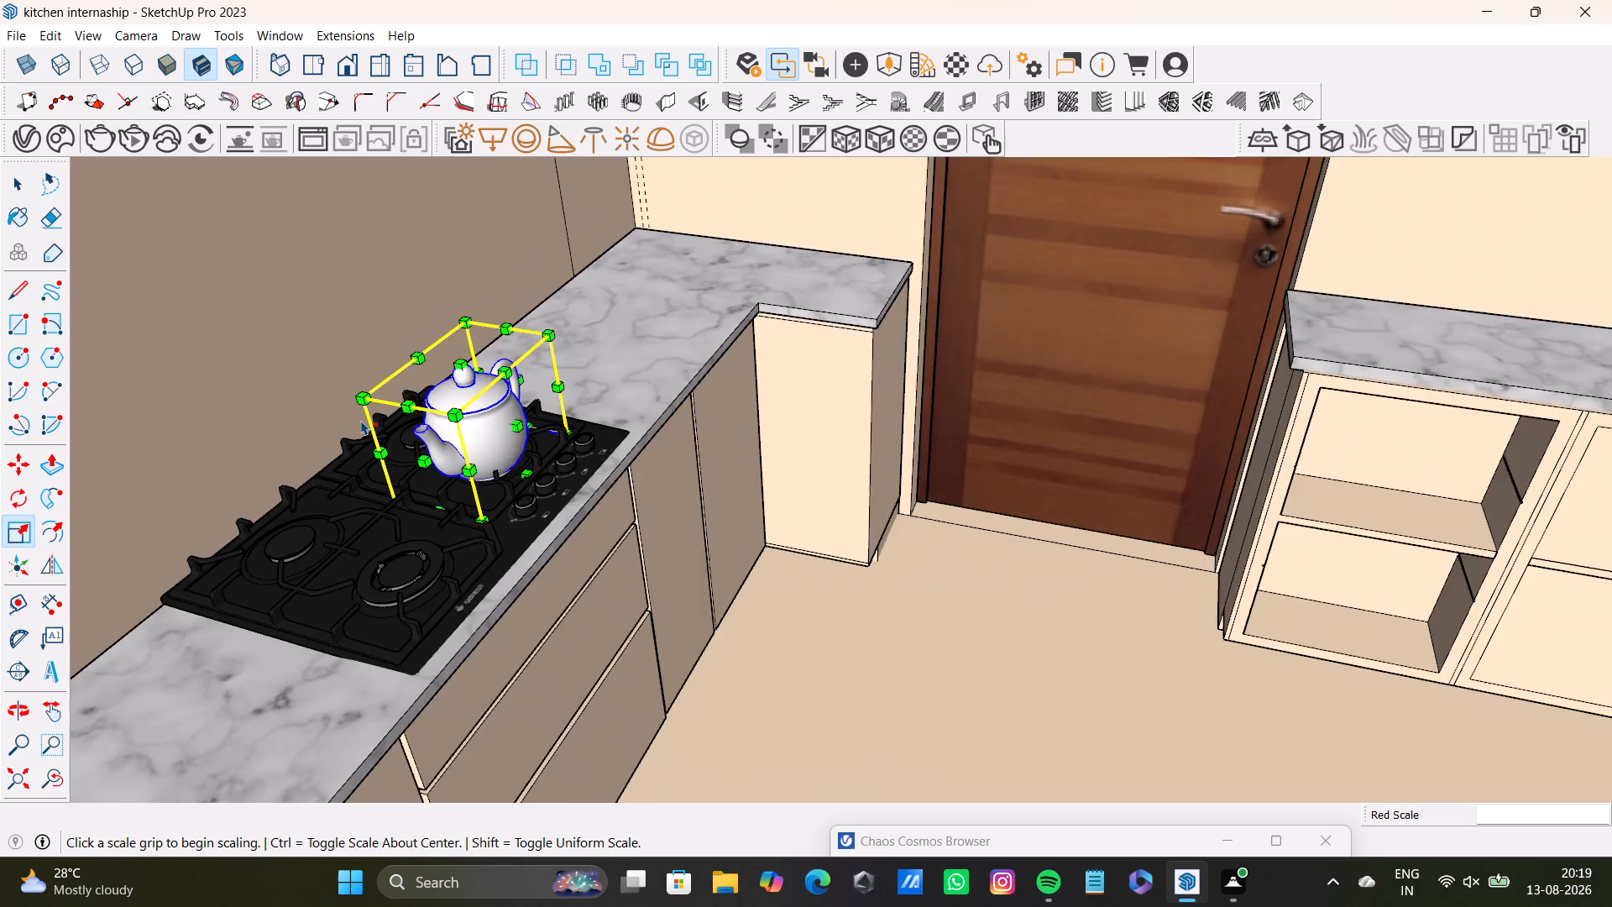
pyautogui.scroll(-16, 361, 420)
pyautogui.click(1145, 360)
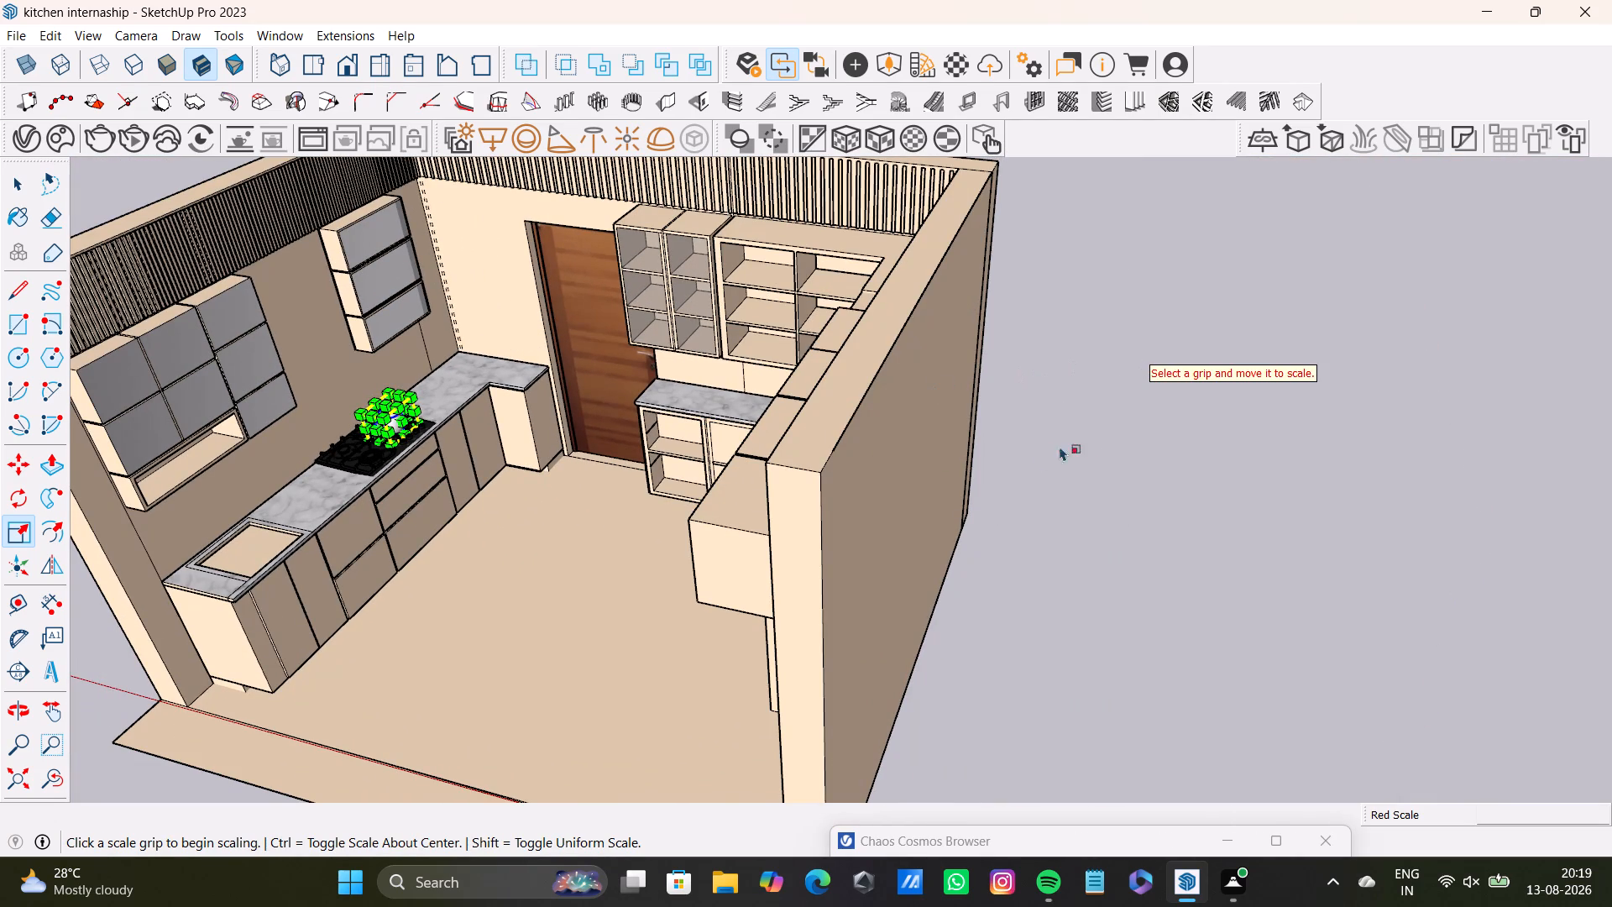
pyautogui.click(1080, 440)
pyautogui.press('space')
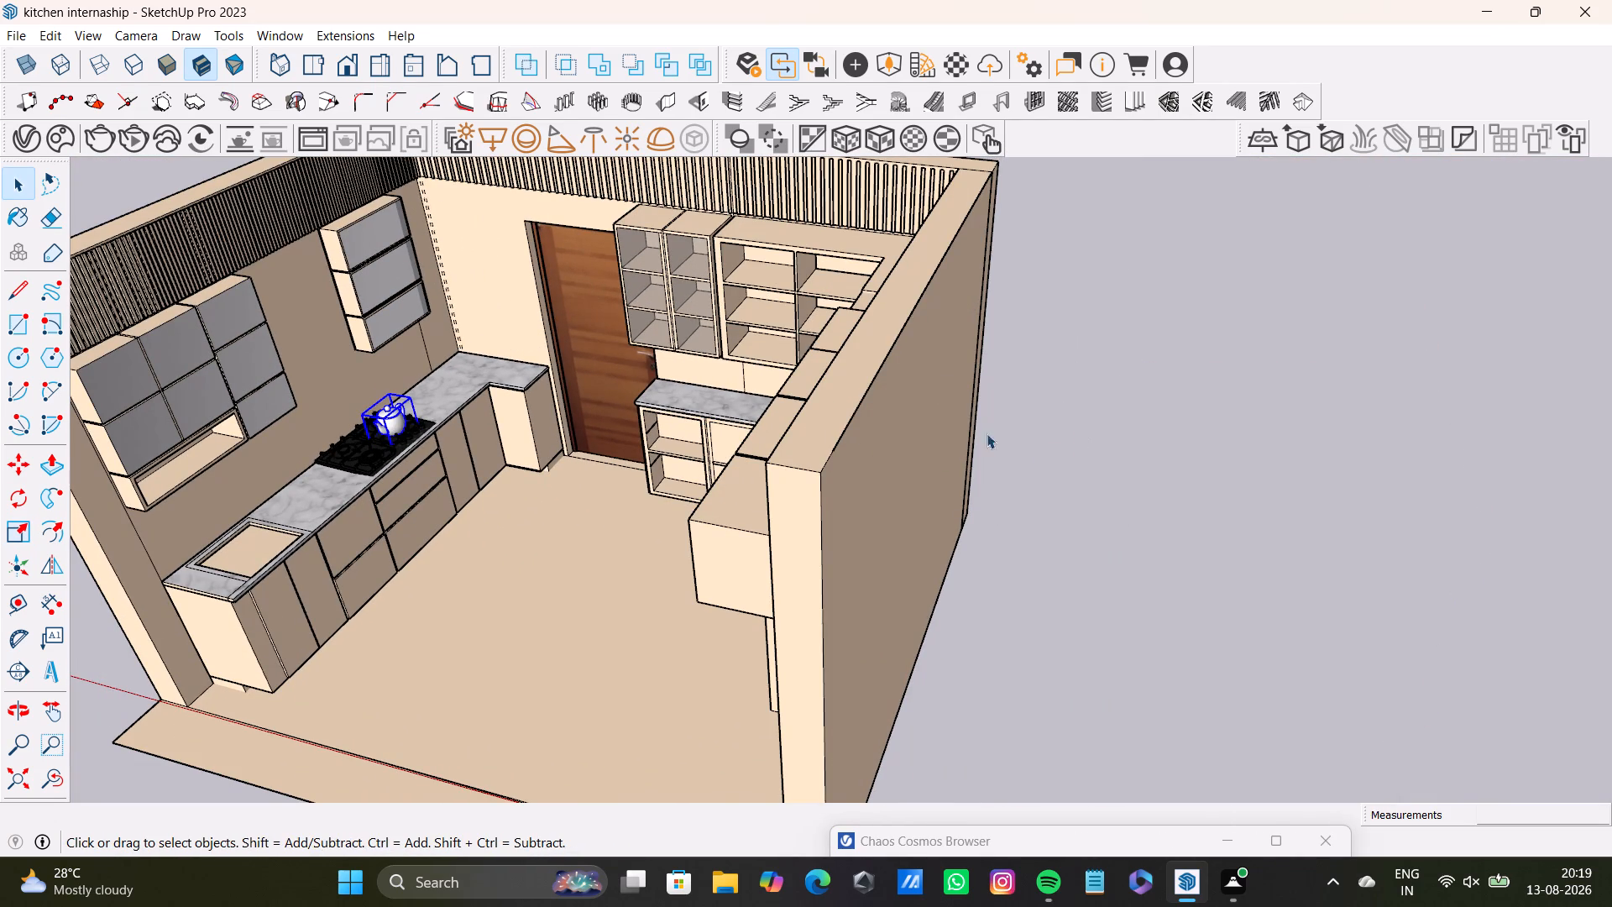
# Bring the Chaos Cosmos Browser up beside the model and look through the online 3D accessories.
pyautogui.scroll(5, 722, 448)
pyautogui.scroll(-1, 722, 448)
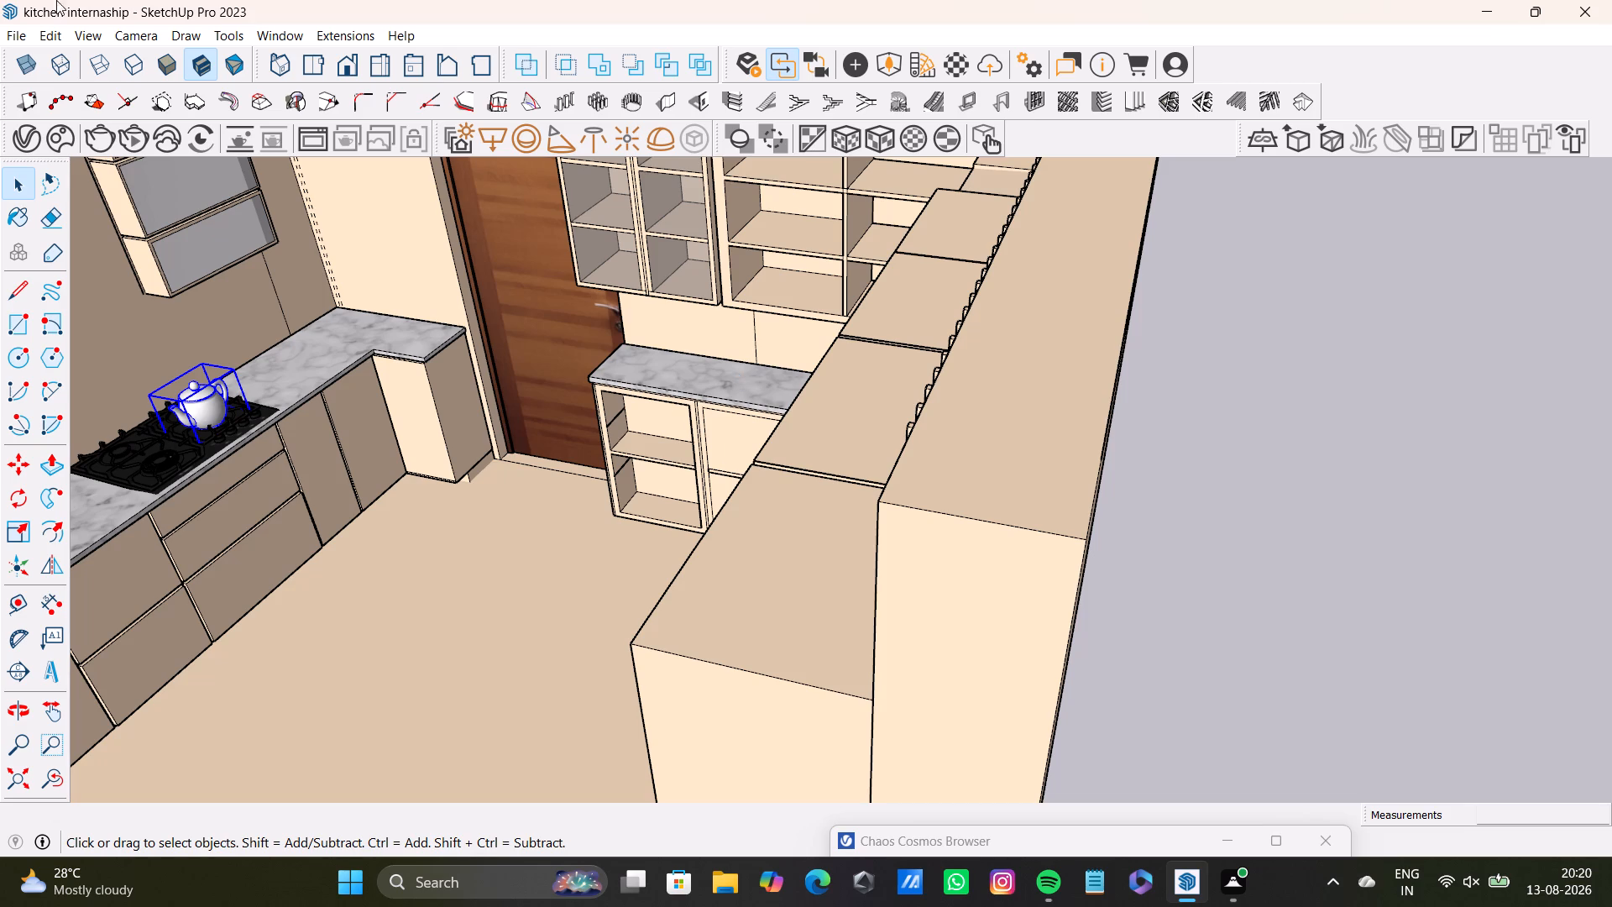
pyautogui.moveTo(1005, 842); pyautogui.dragTo(1062, 287)
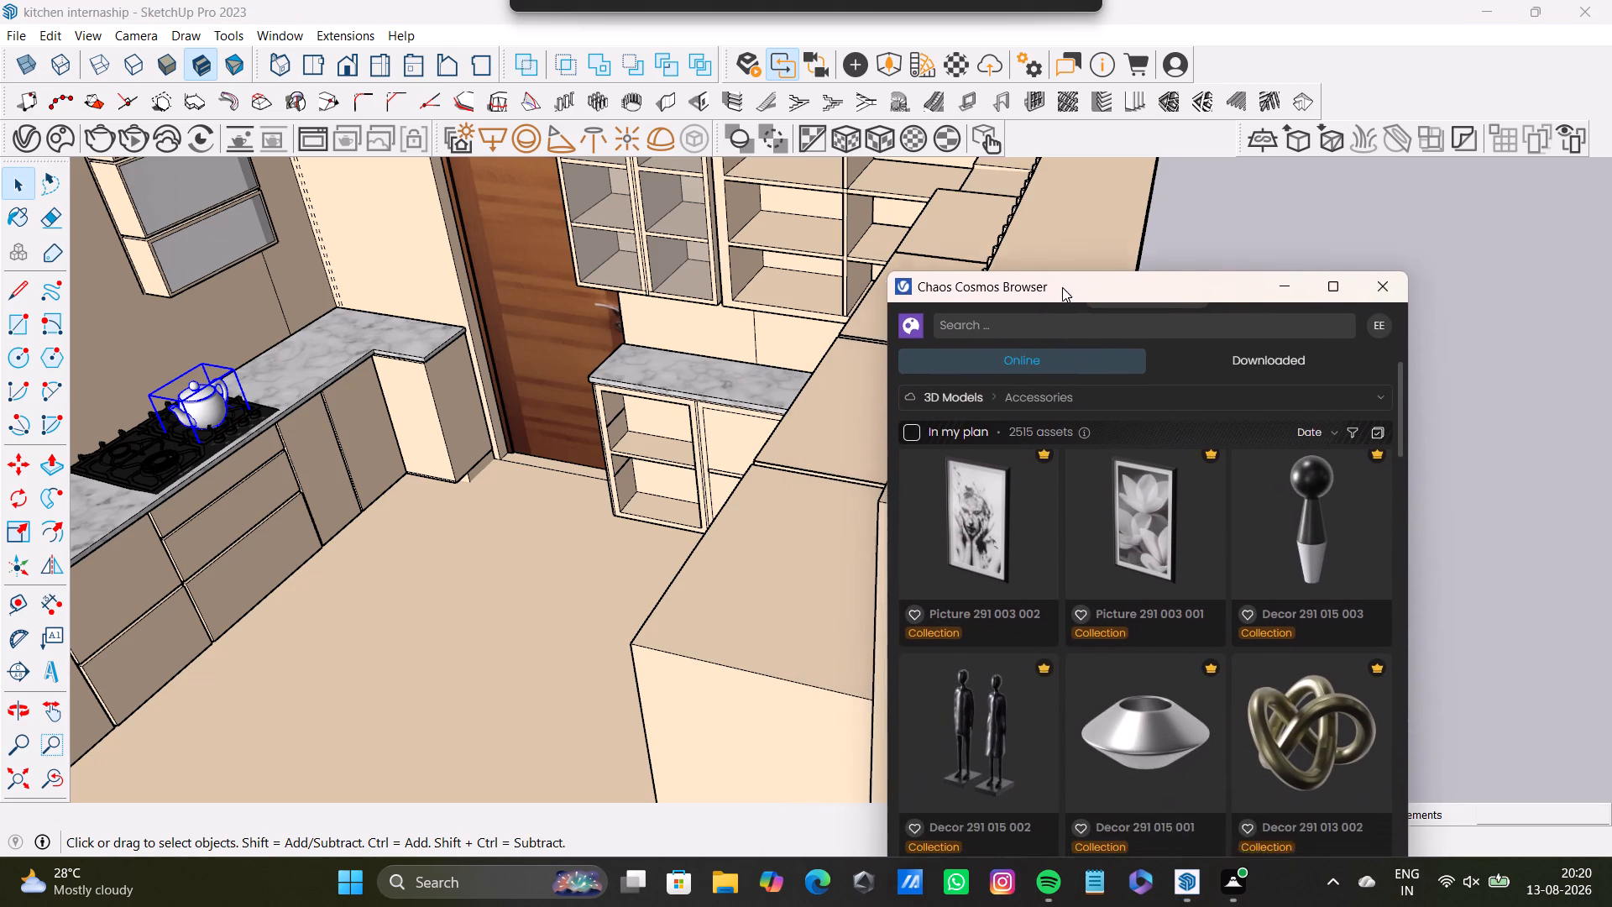
pyautogui.moveTo(1062, 287); pyautogui.dragTo(1087, 148)
pyautogui.scroll(-4, 1195, 586)
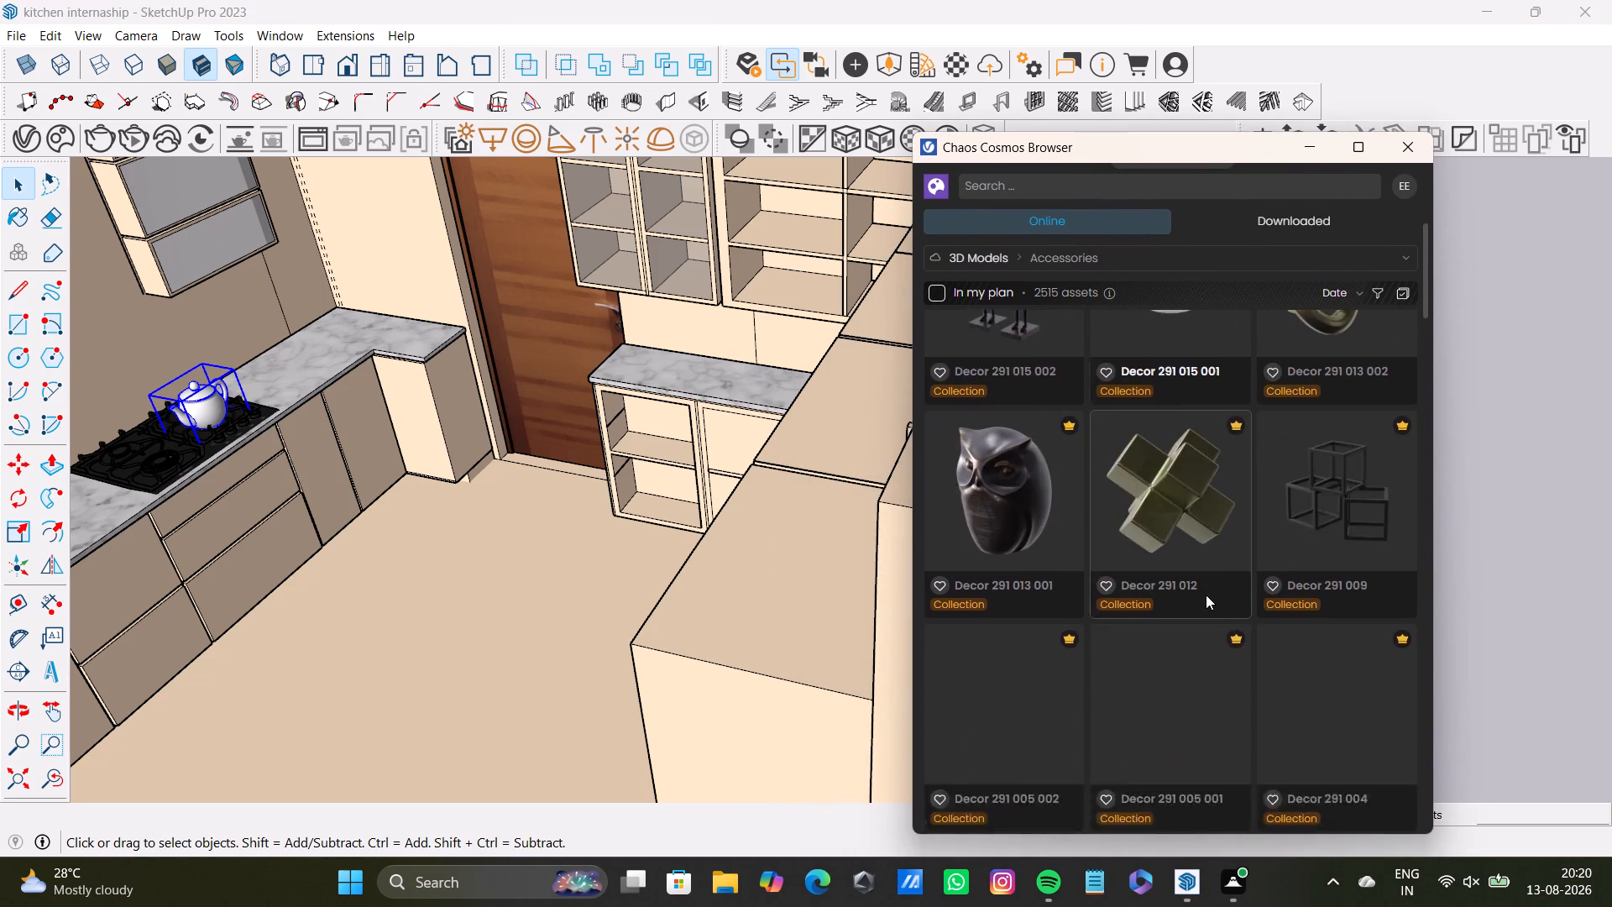
pyautogui.scroll(-11, 1206, 595)
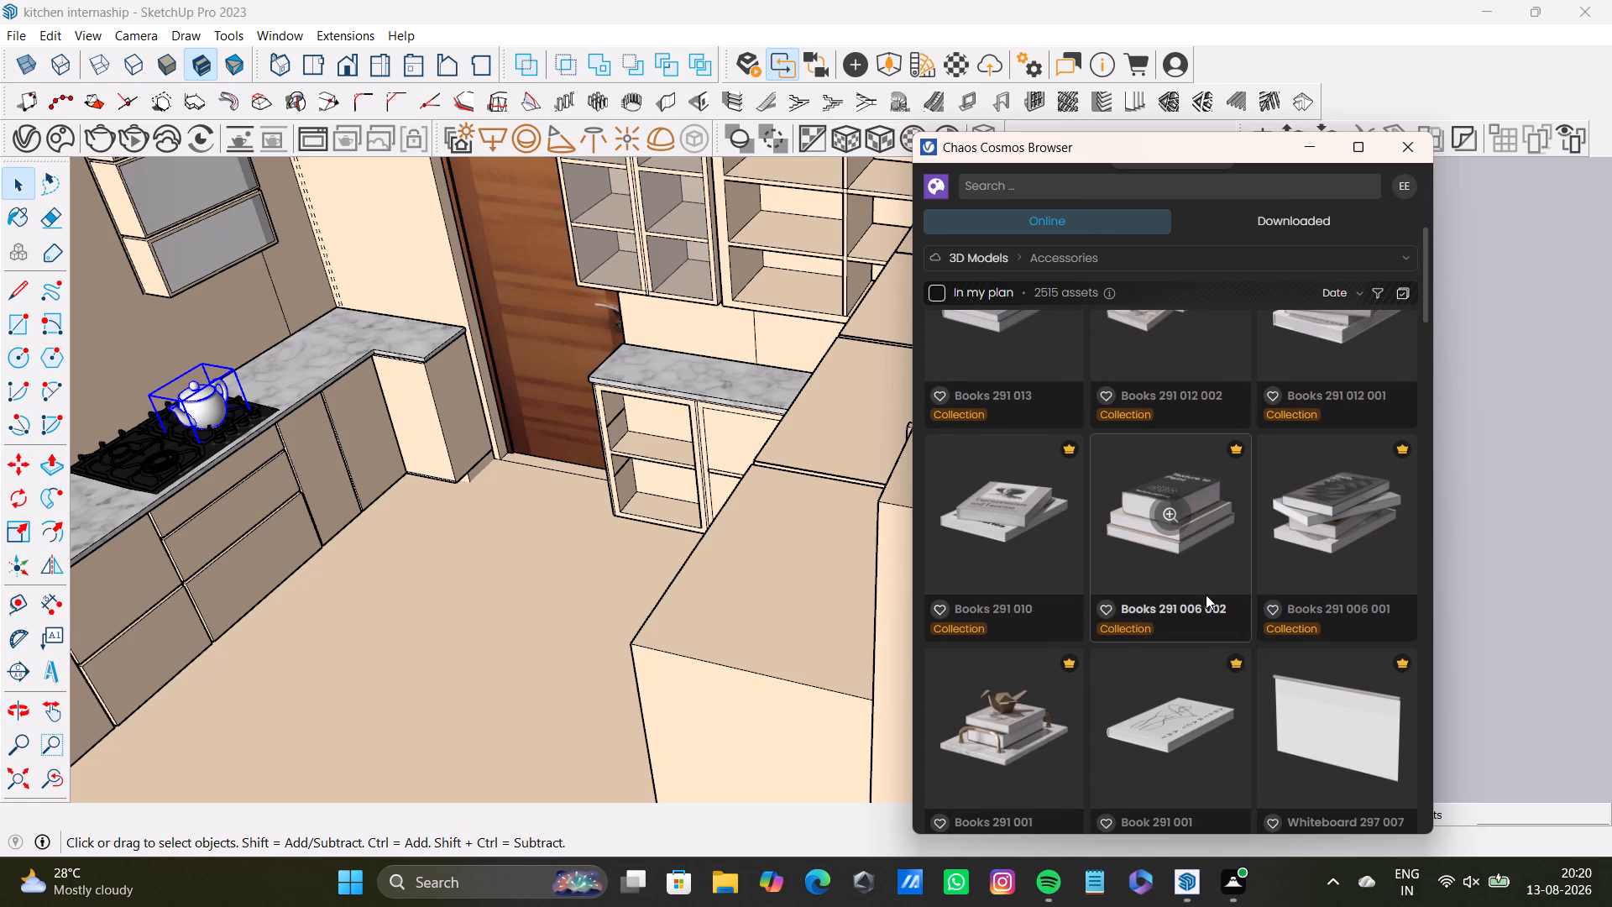
# Look through the downloaded accessories in Chaos Cosmos for items suited to the kitchen.
pyautogui.click(1297, 225)
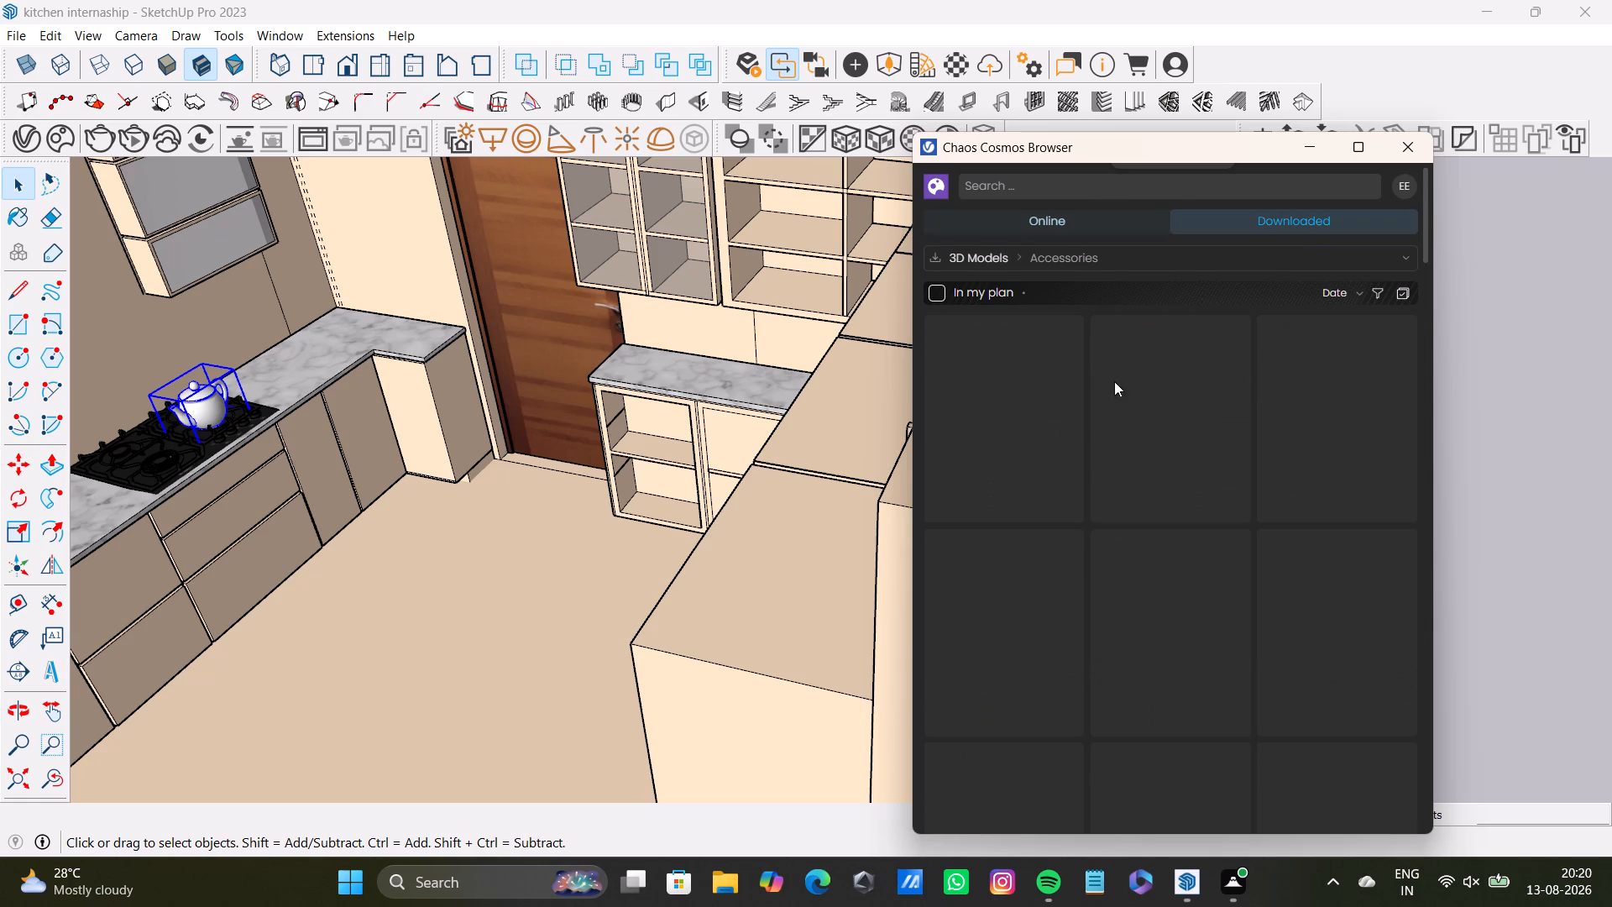
pyautogui.scroll(-1, 1130, 464)
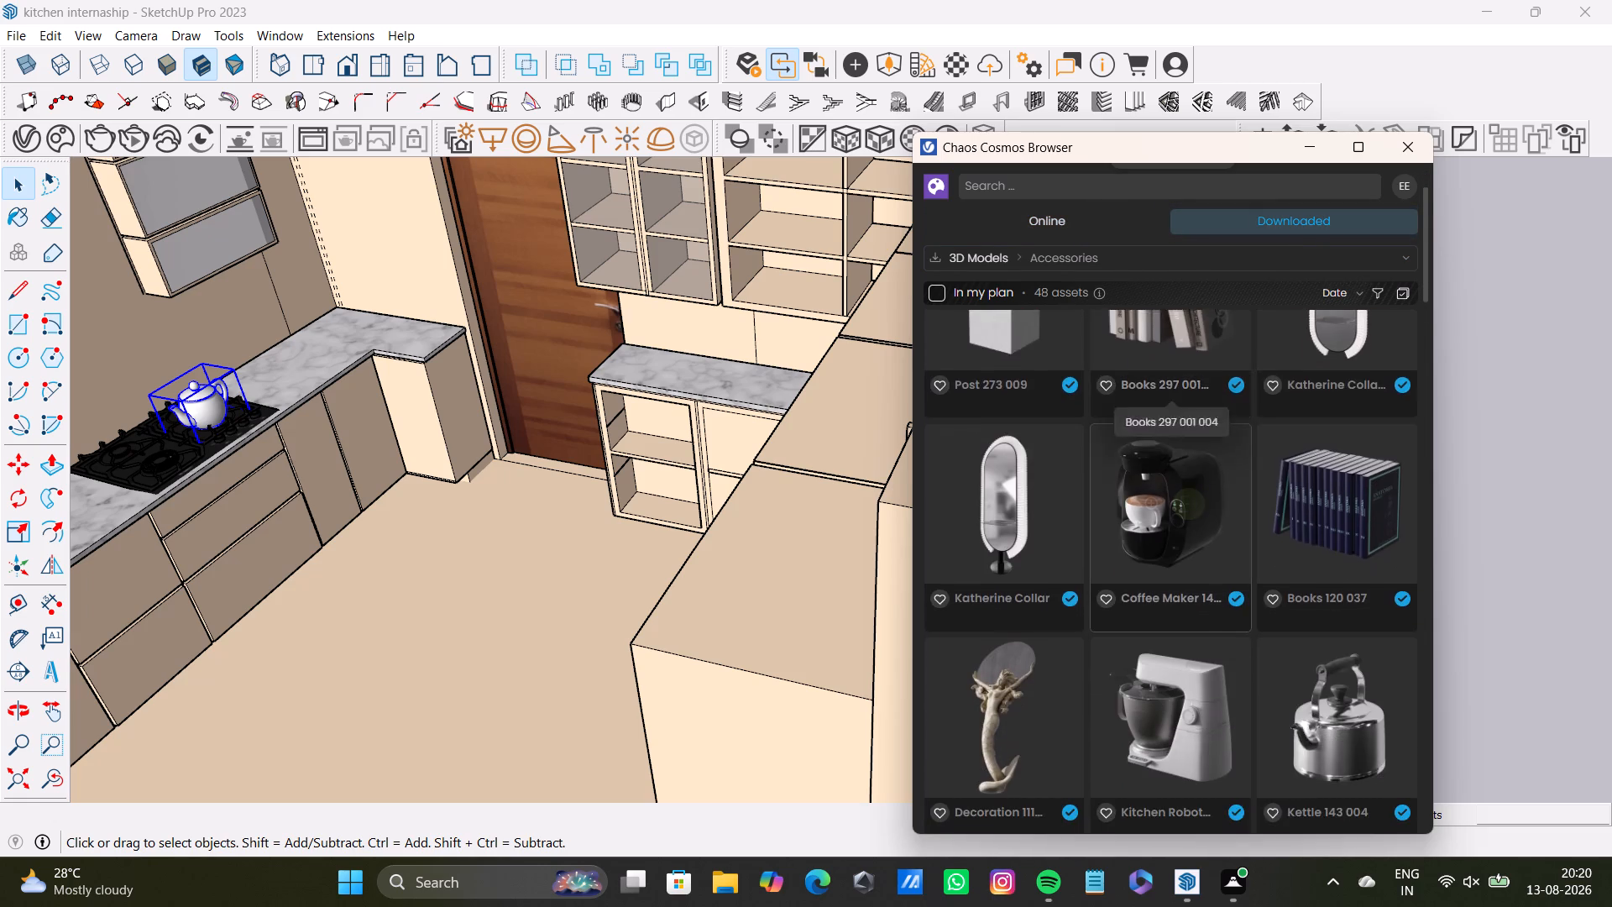
pyautogui.scroll(-3, 1137, 464)
pyautogui.scroll(-8, 1366, 532)
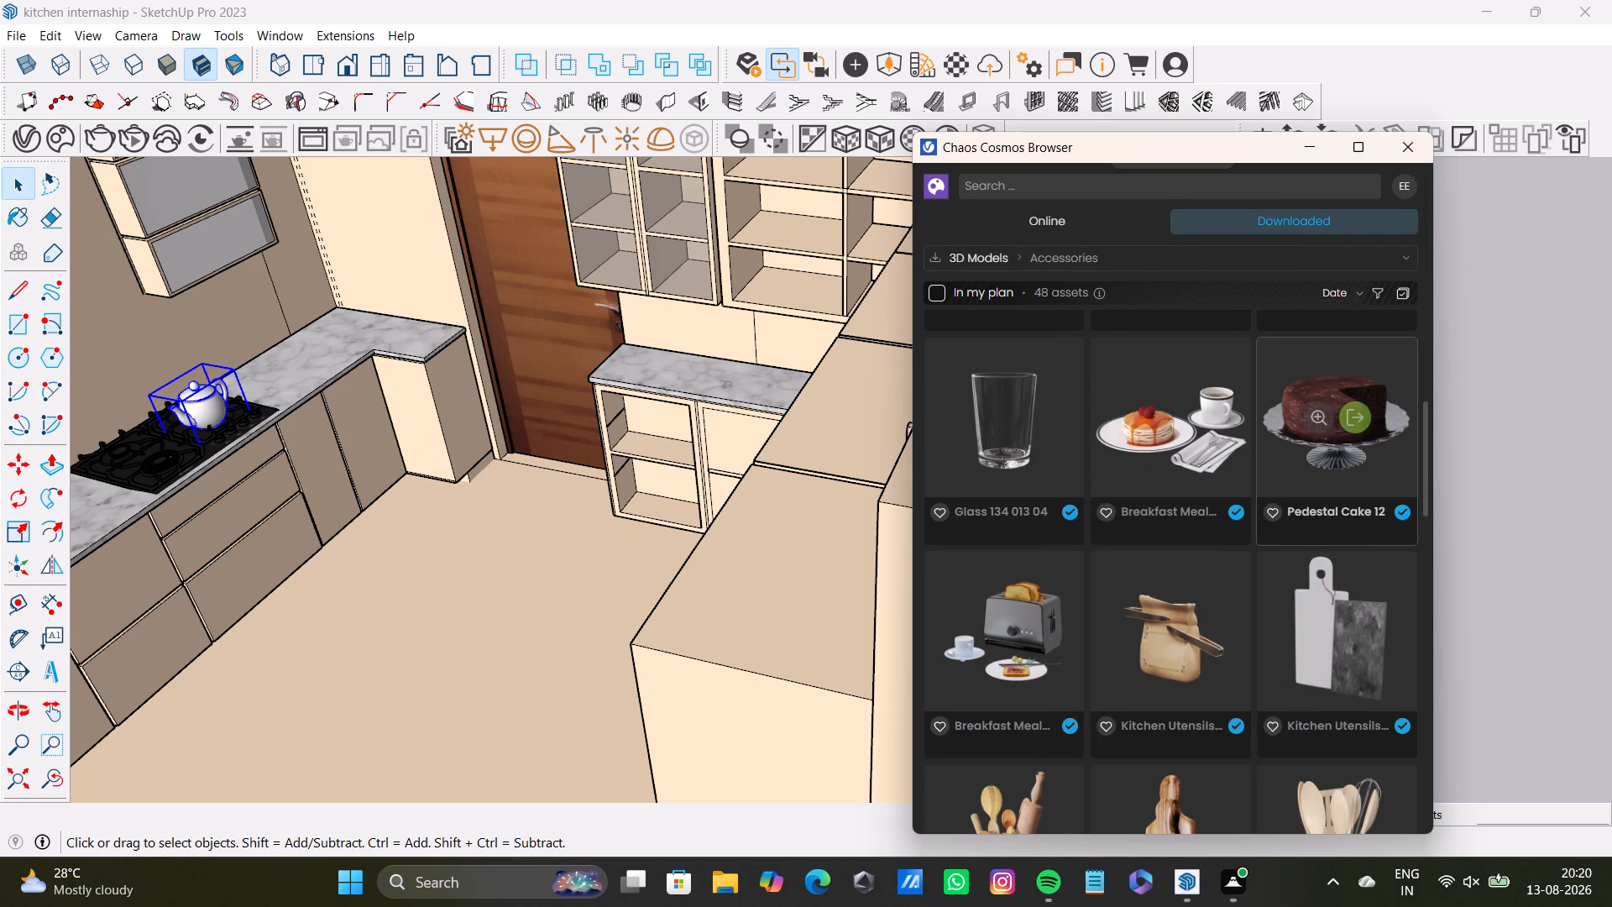
pyautogui.scroll(-10, 1363, 532)
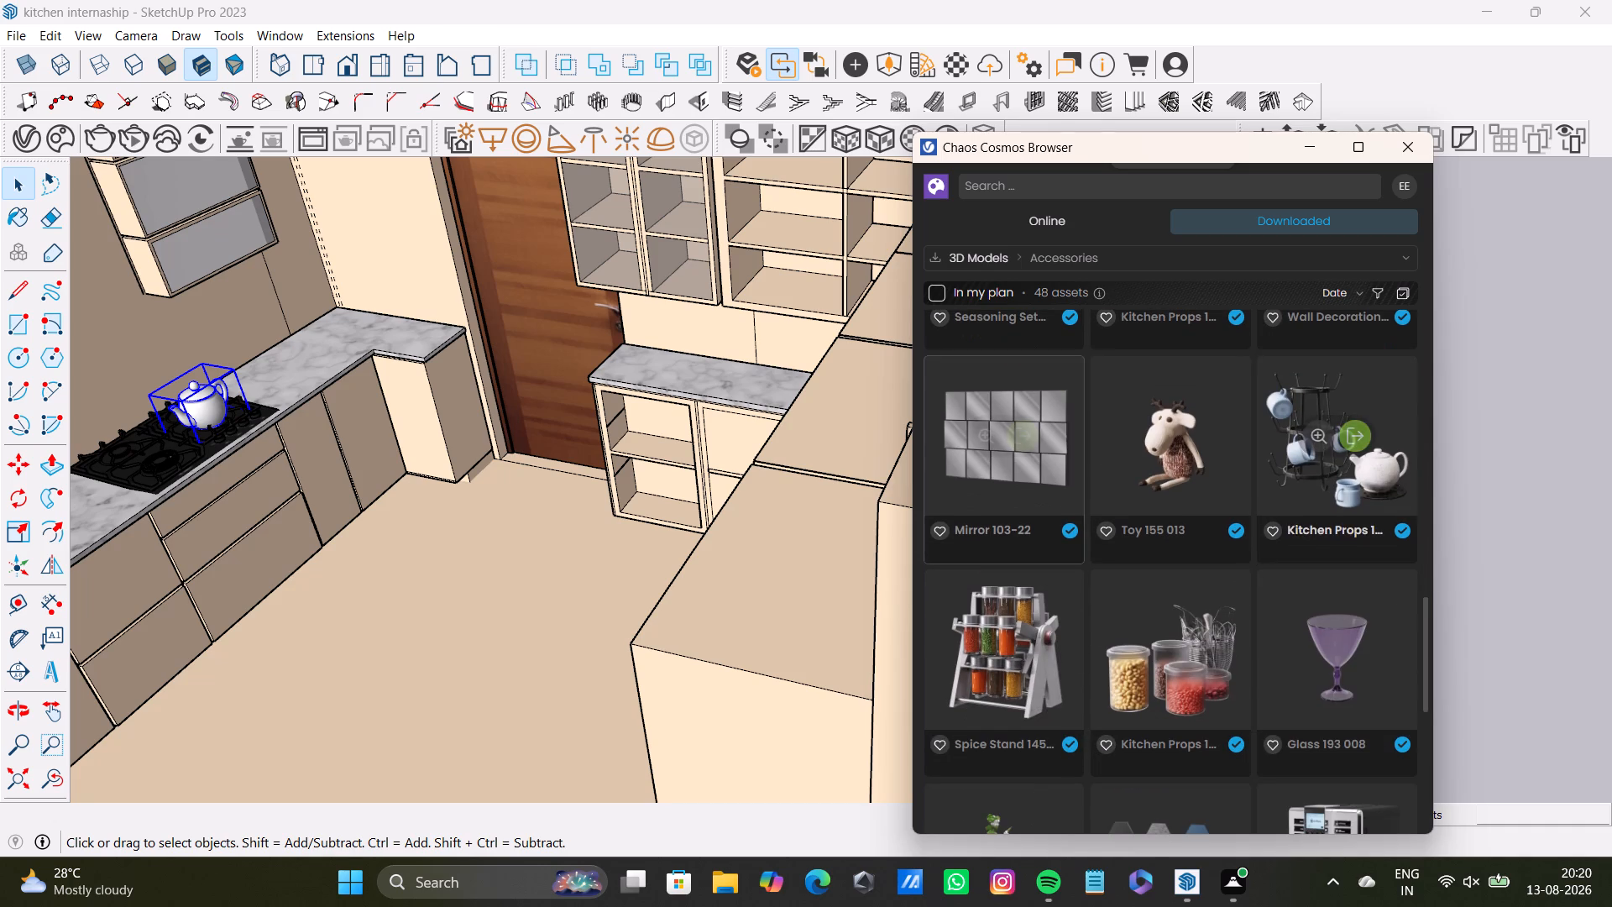
pyautogui.scroll(-6, 1223, 600)
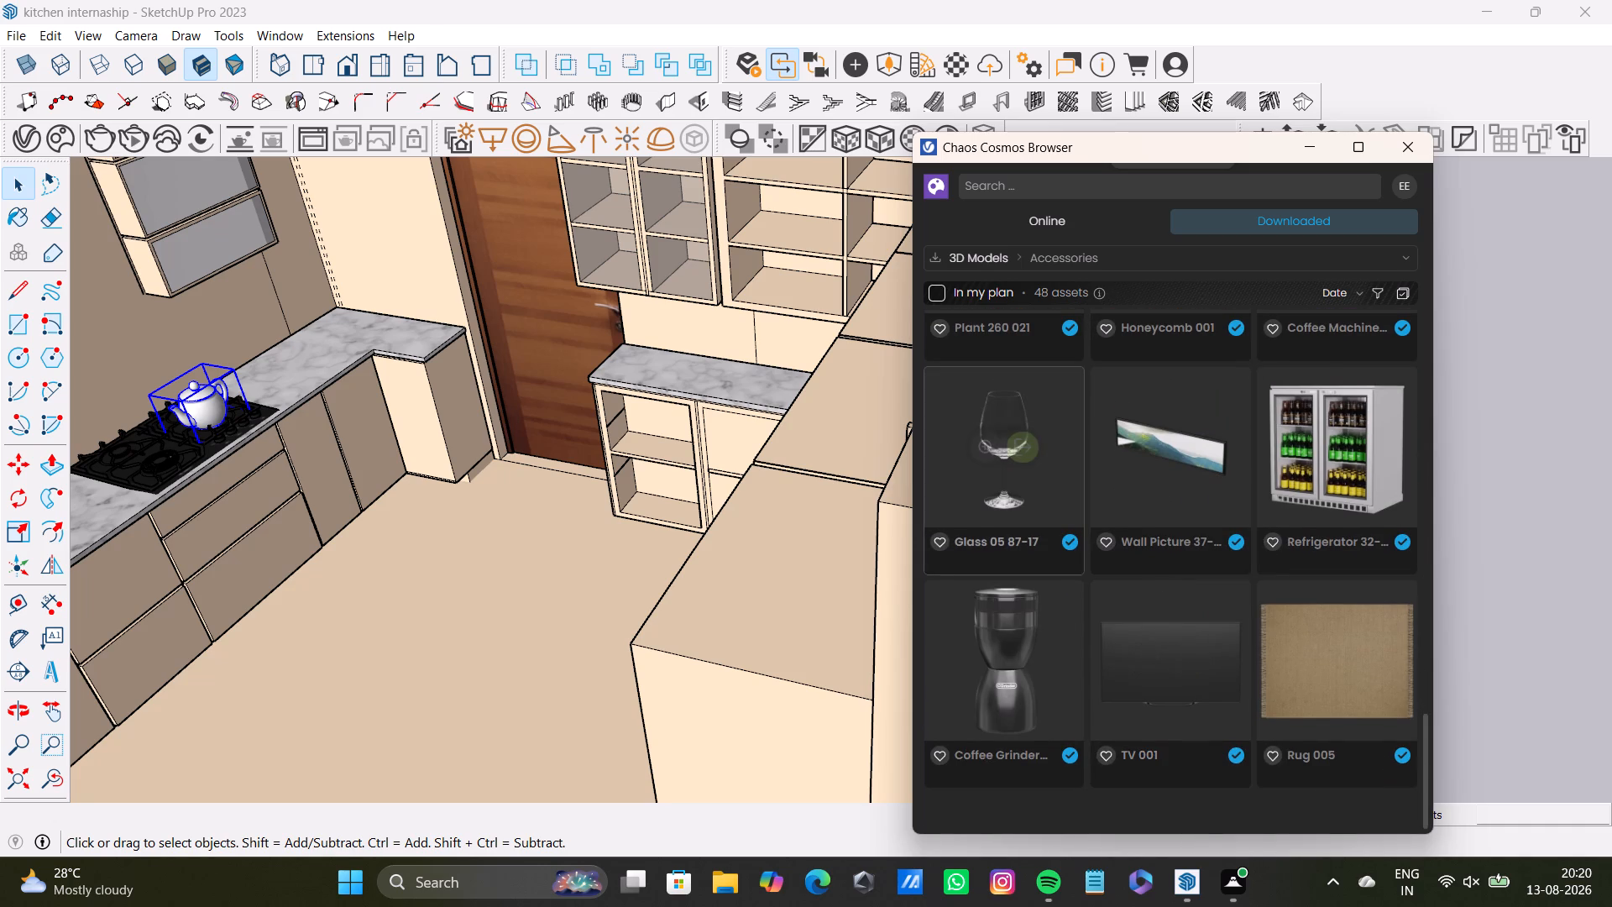
pyautogui.scroll(4, 1112, 511)
pyautogui.scroll(-1, 1112, 511)
pyautogui.scroll(5, 1180, 506)
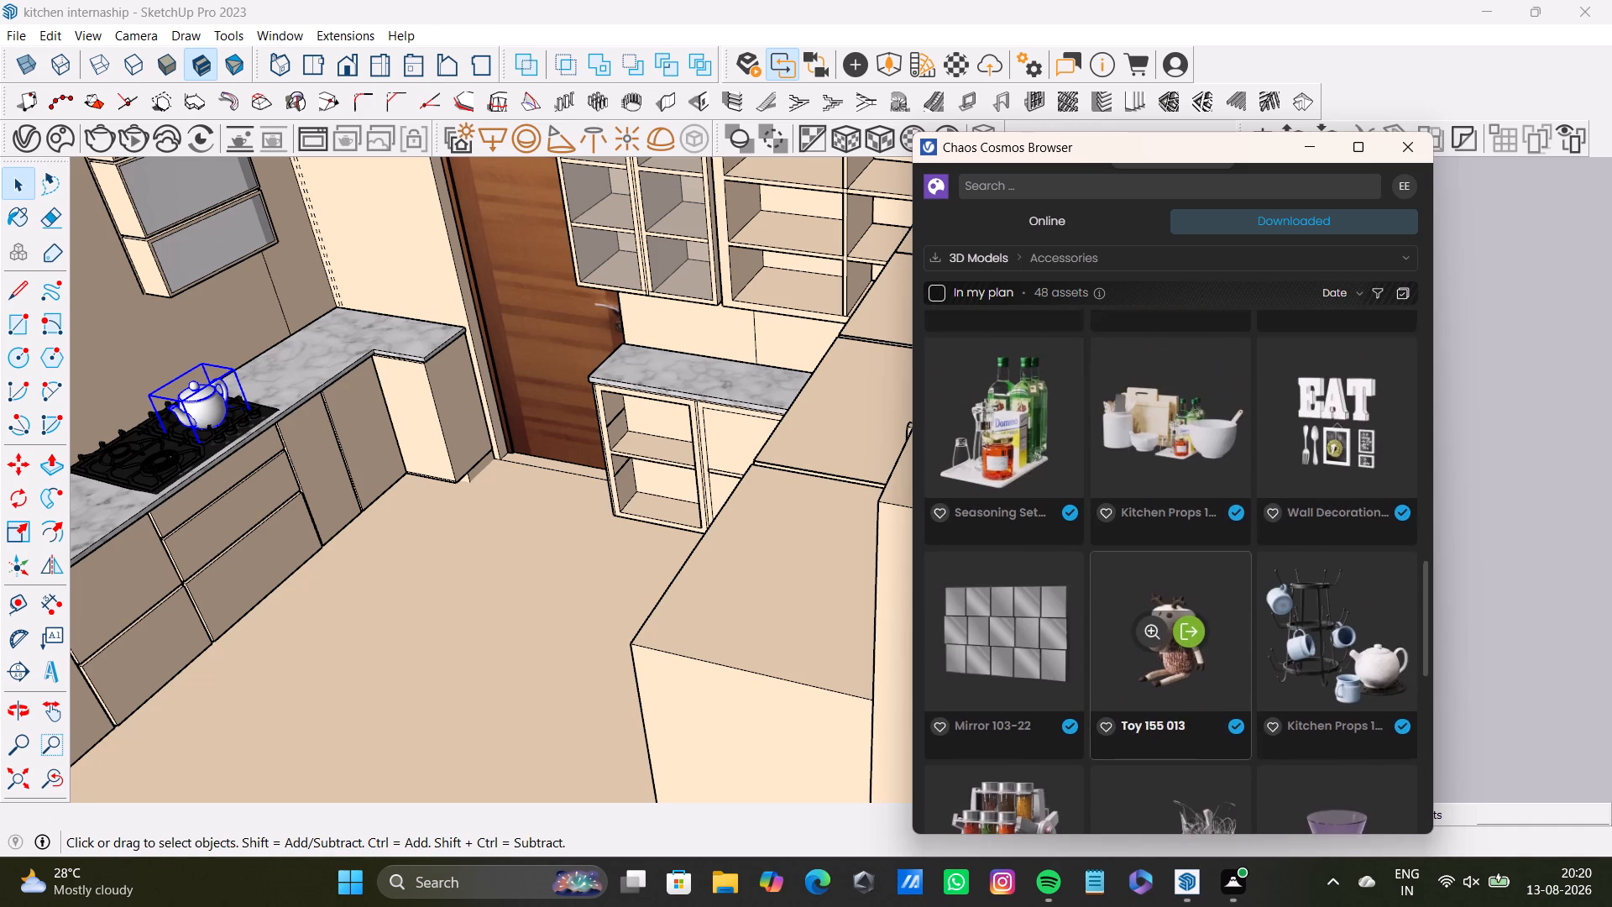
pyautogui.scroll(13, 1239, 519)
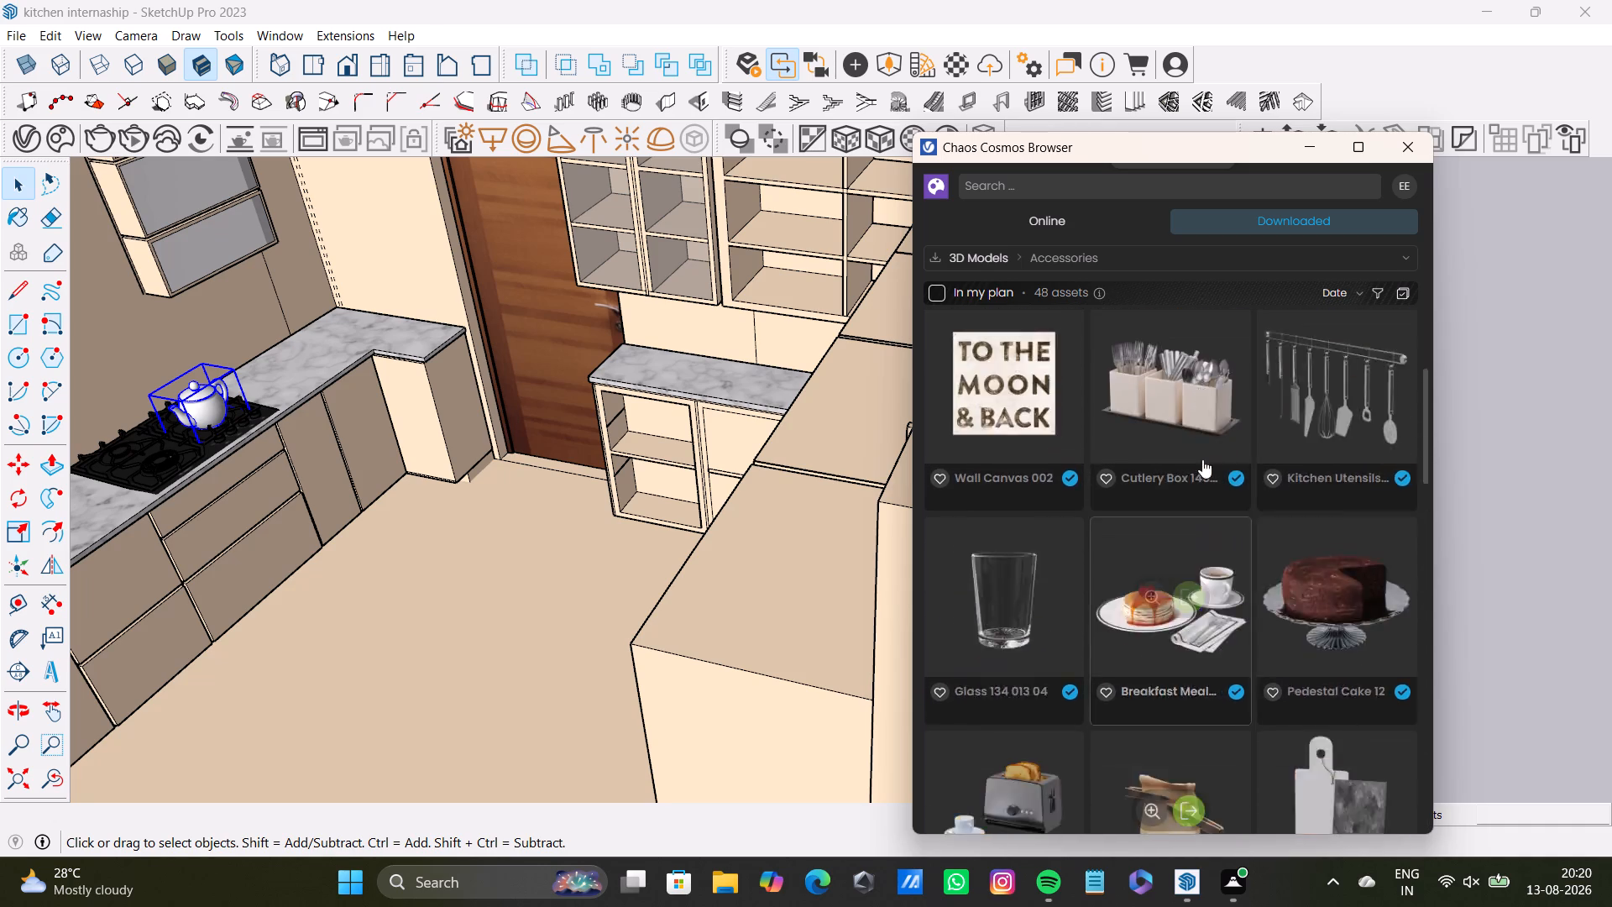
pyautogui.scroll(13, 1202, 459)
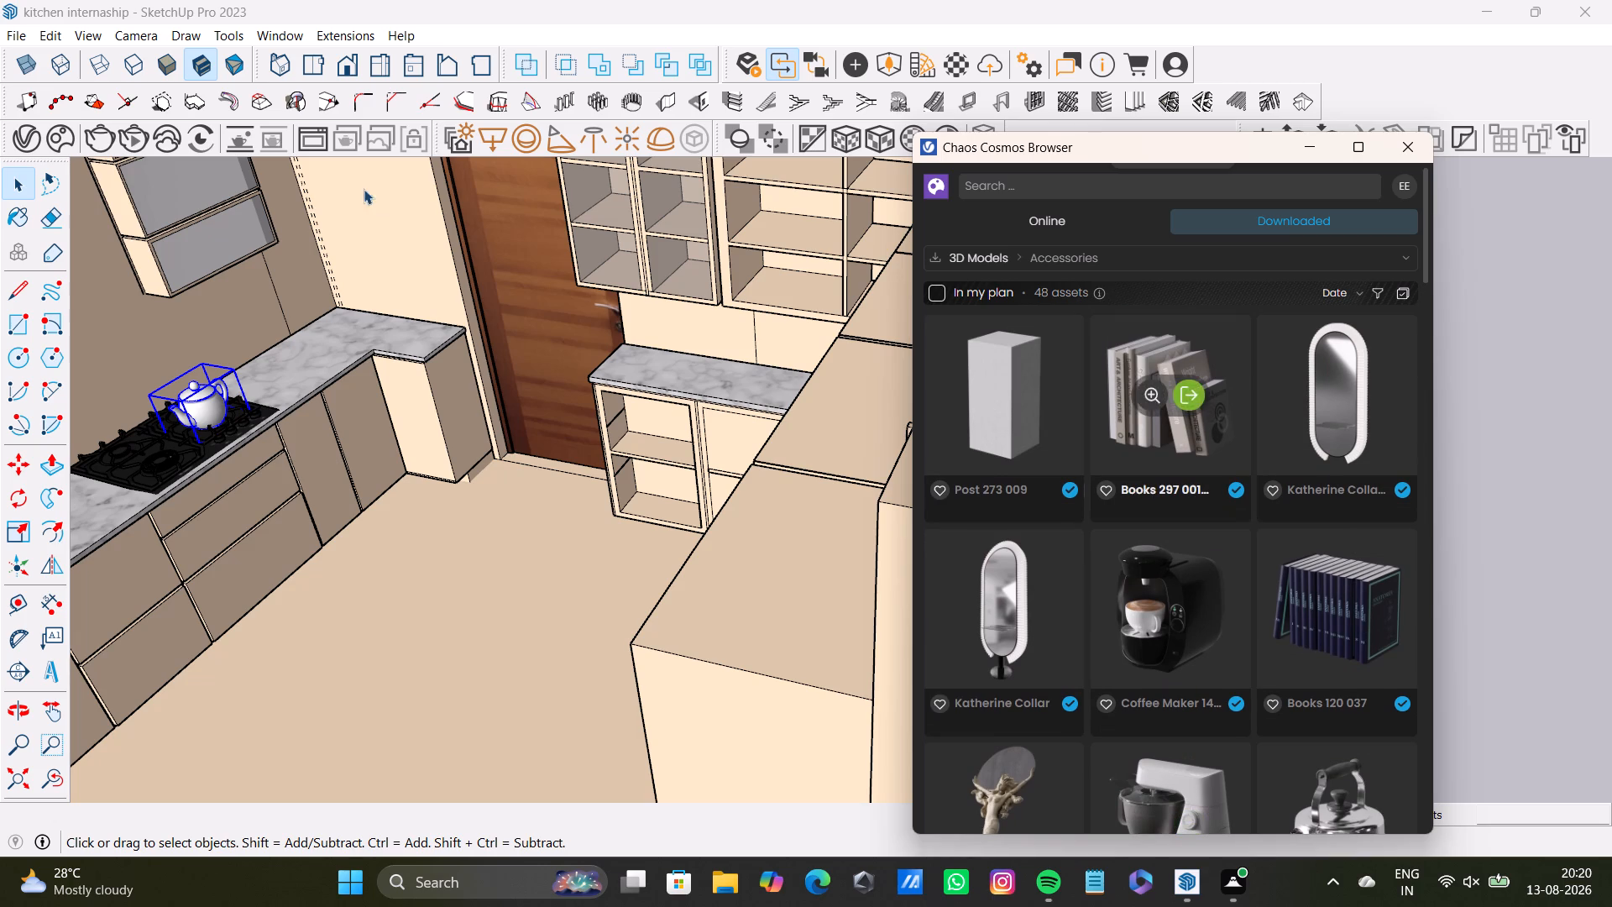
# Look through the online 3D accessories in Chaos Cosmos for further kitchen props.
pyautogui.click(1055, 223)
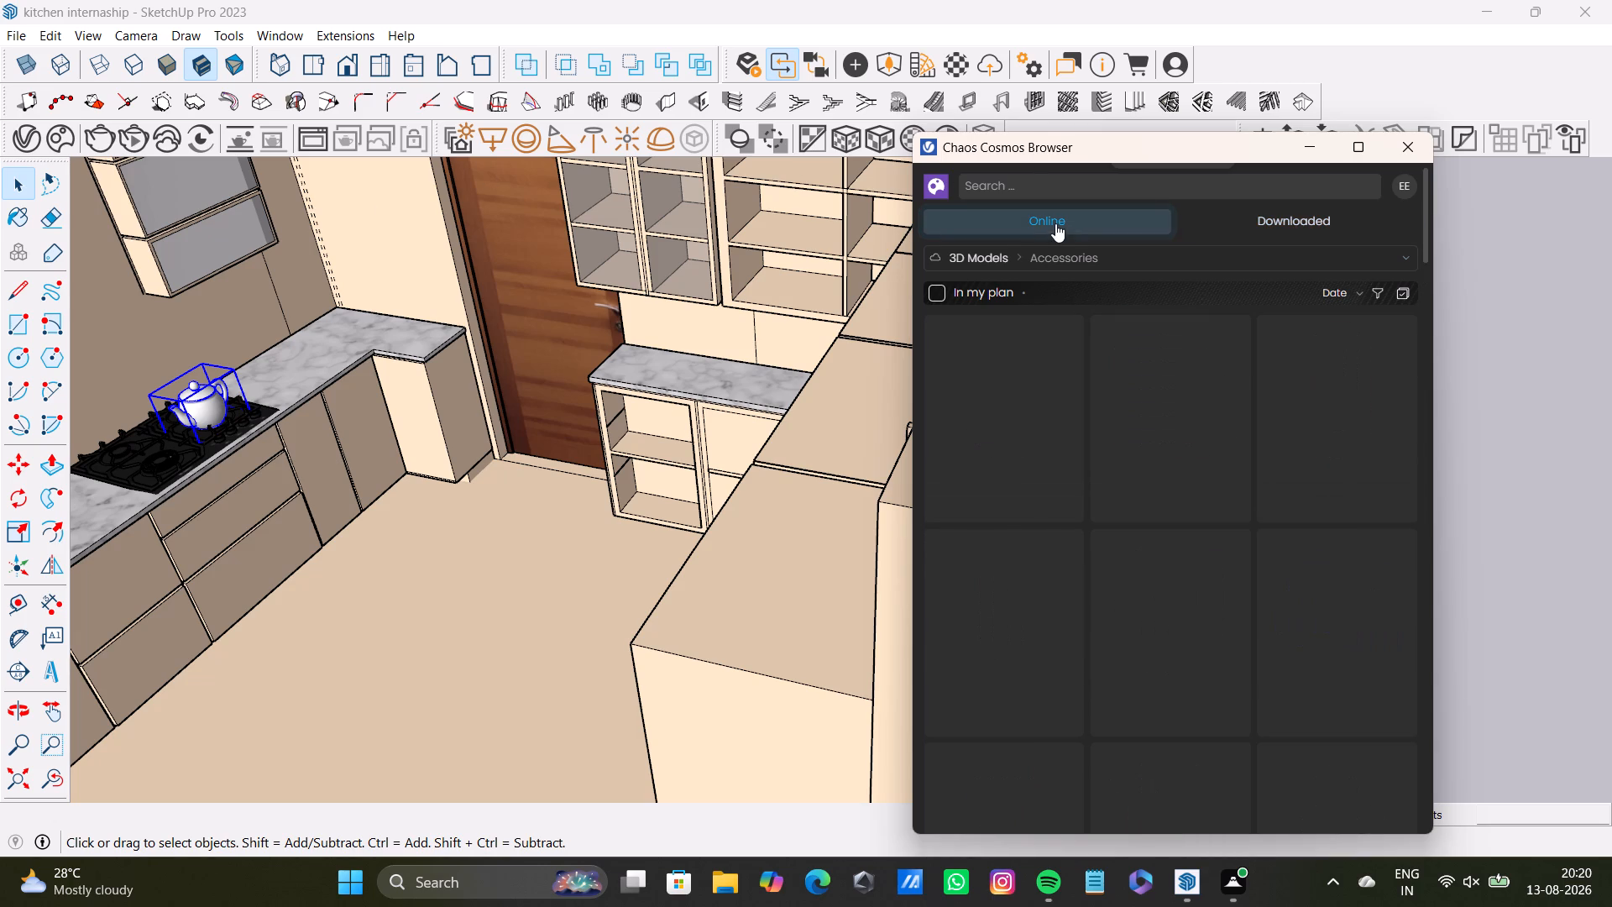
pyautogui.scroll(-5, 1098, 385)
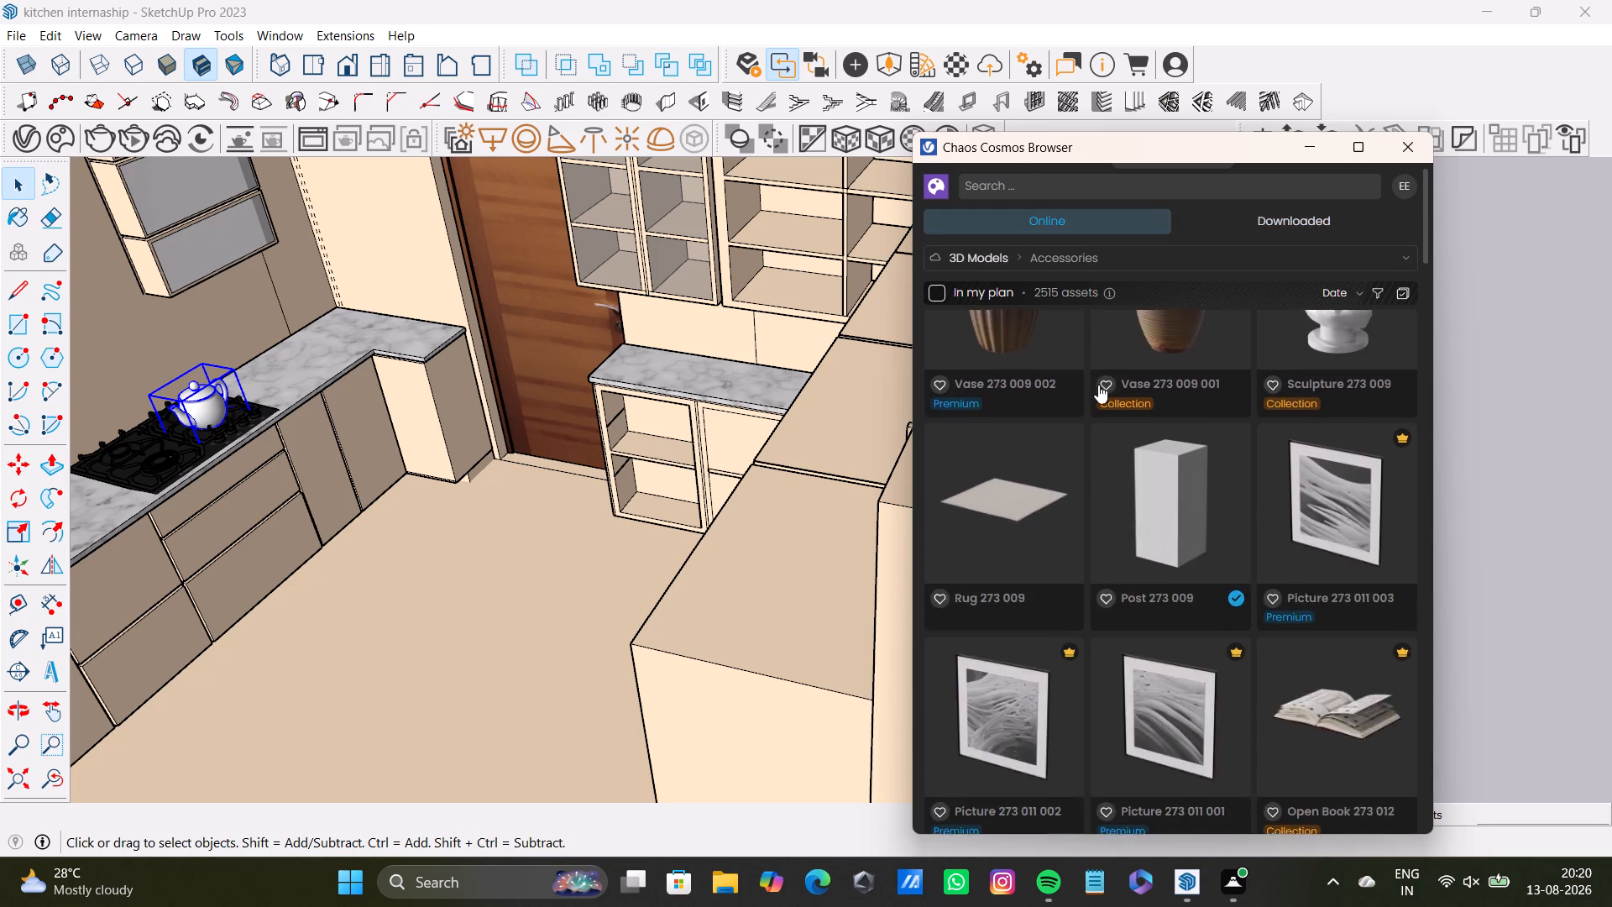
pyautogui.scroll(-9, 1098, 385)
pyautogui.scroll(-10, 1164, 506)
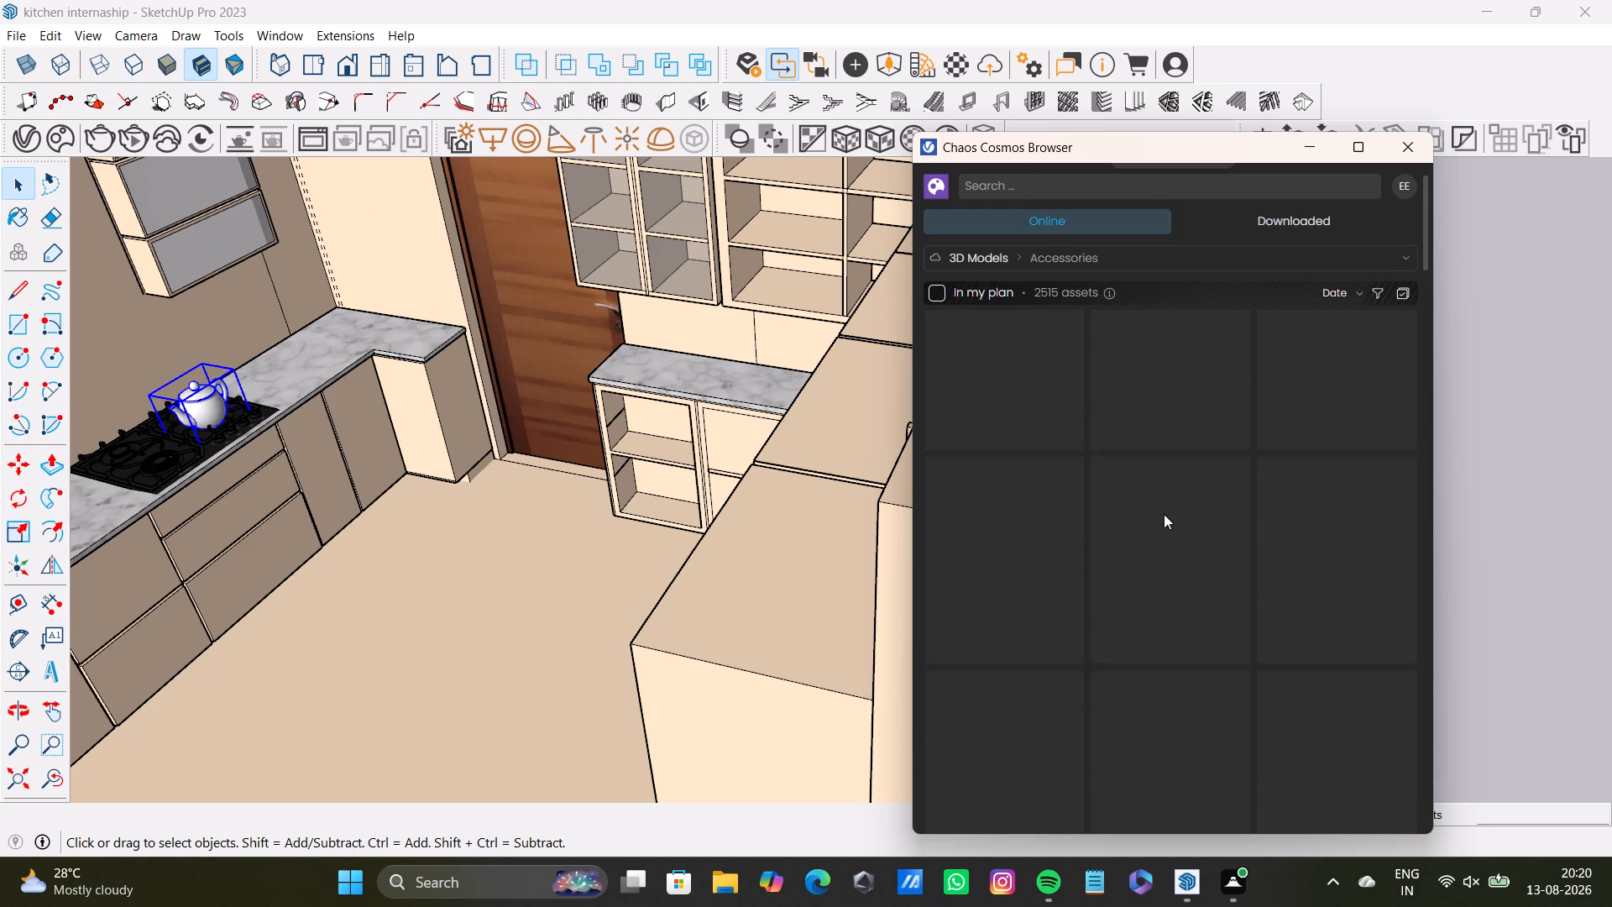
pyautogui.scroll(-7, 1163, 506)
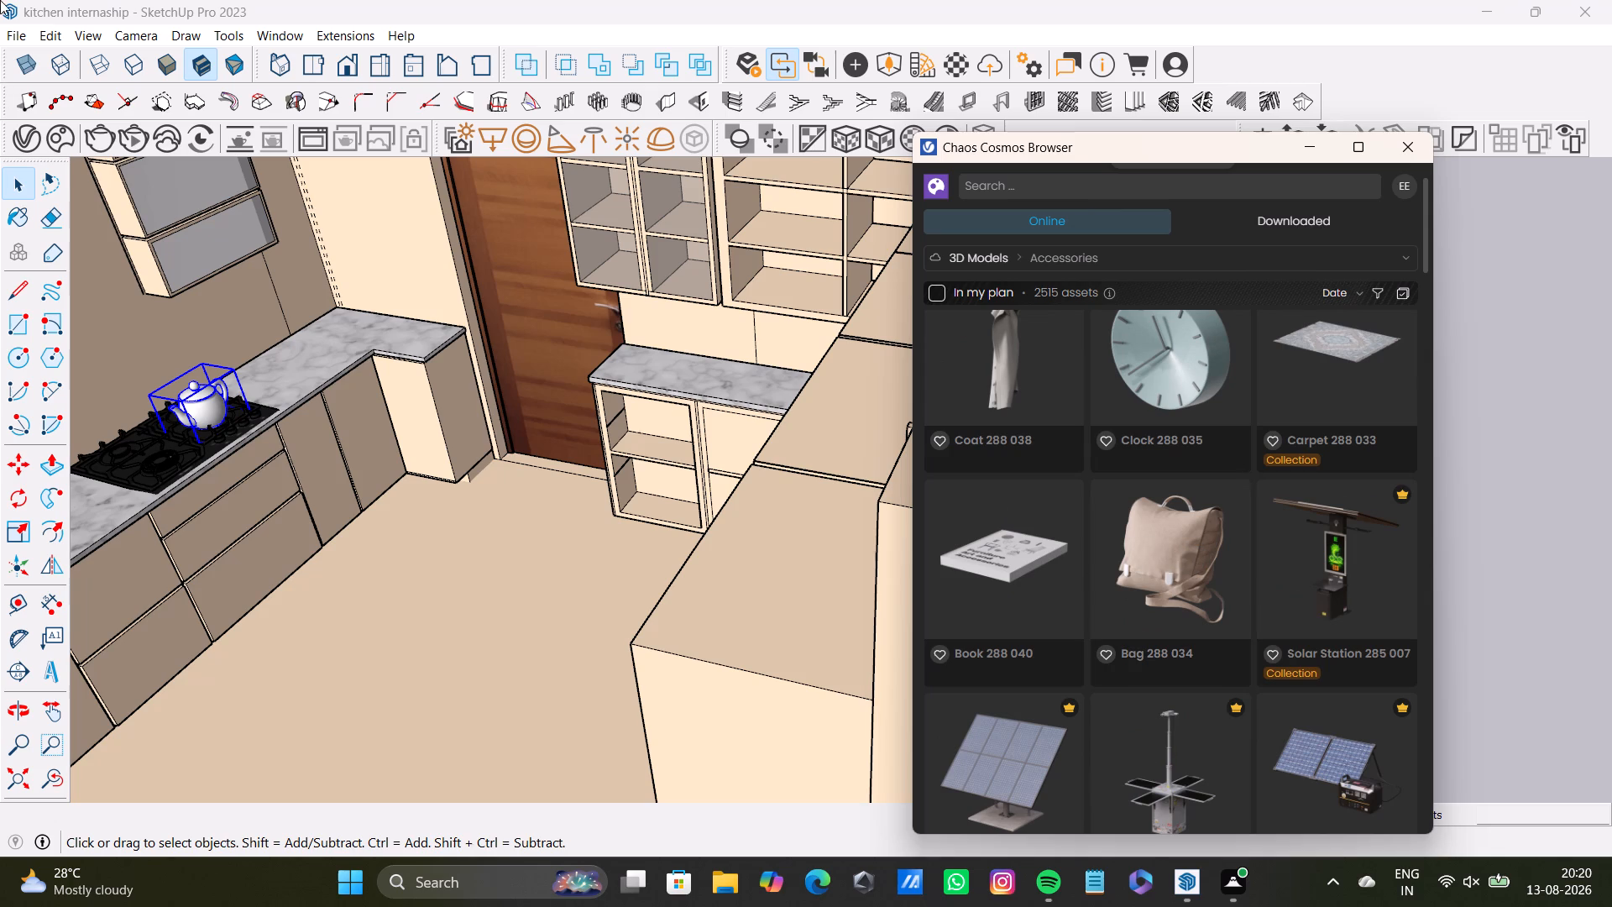
# Look through the Downloads folder in the Import dialog for a model suited to the kitchen, and close it without importing.
pyautogui.click(2, 31)
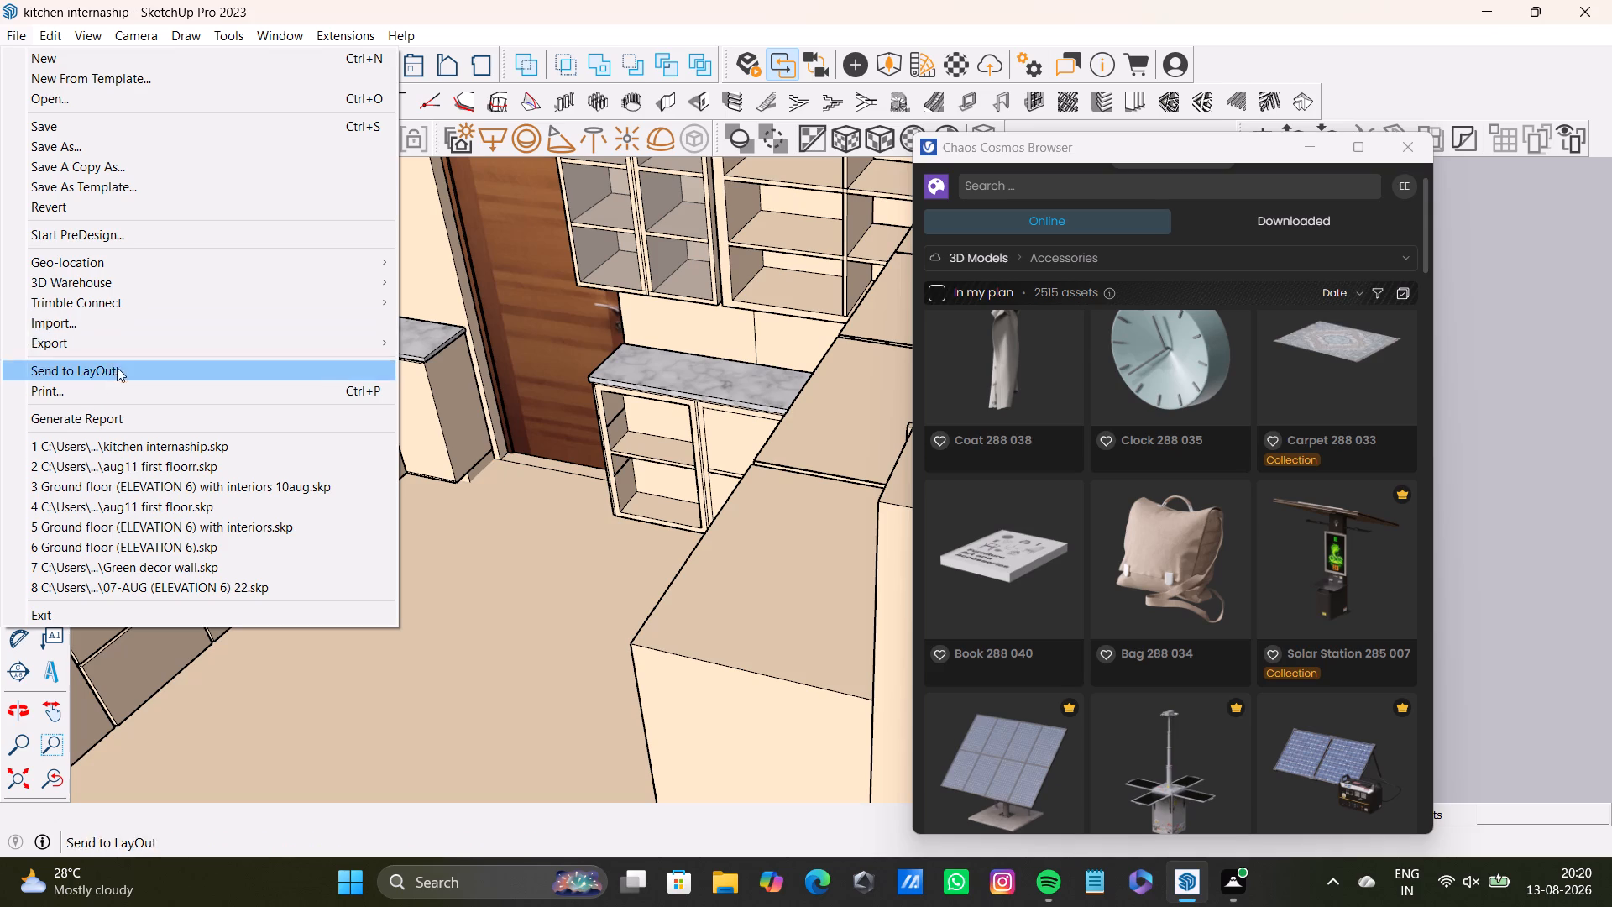
pyautogui.click(88, 322)
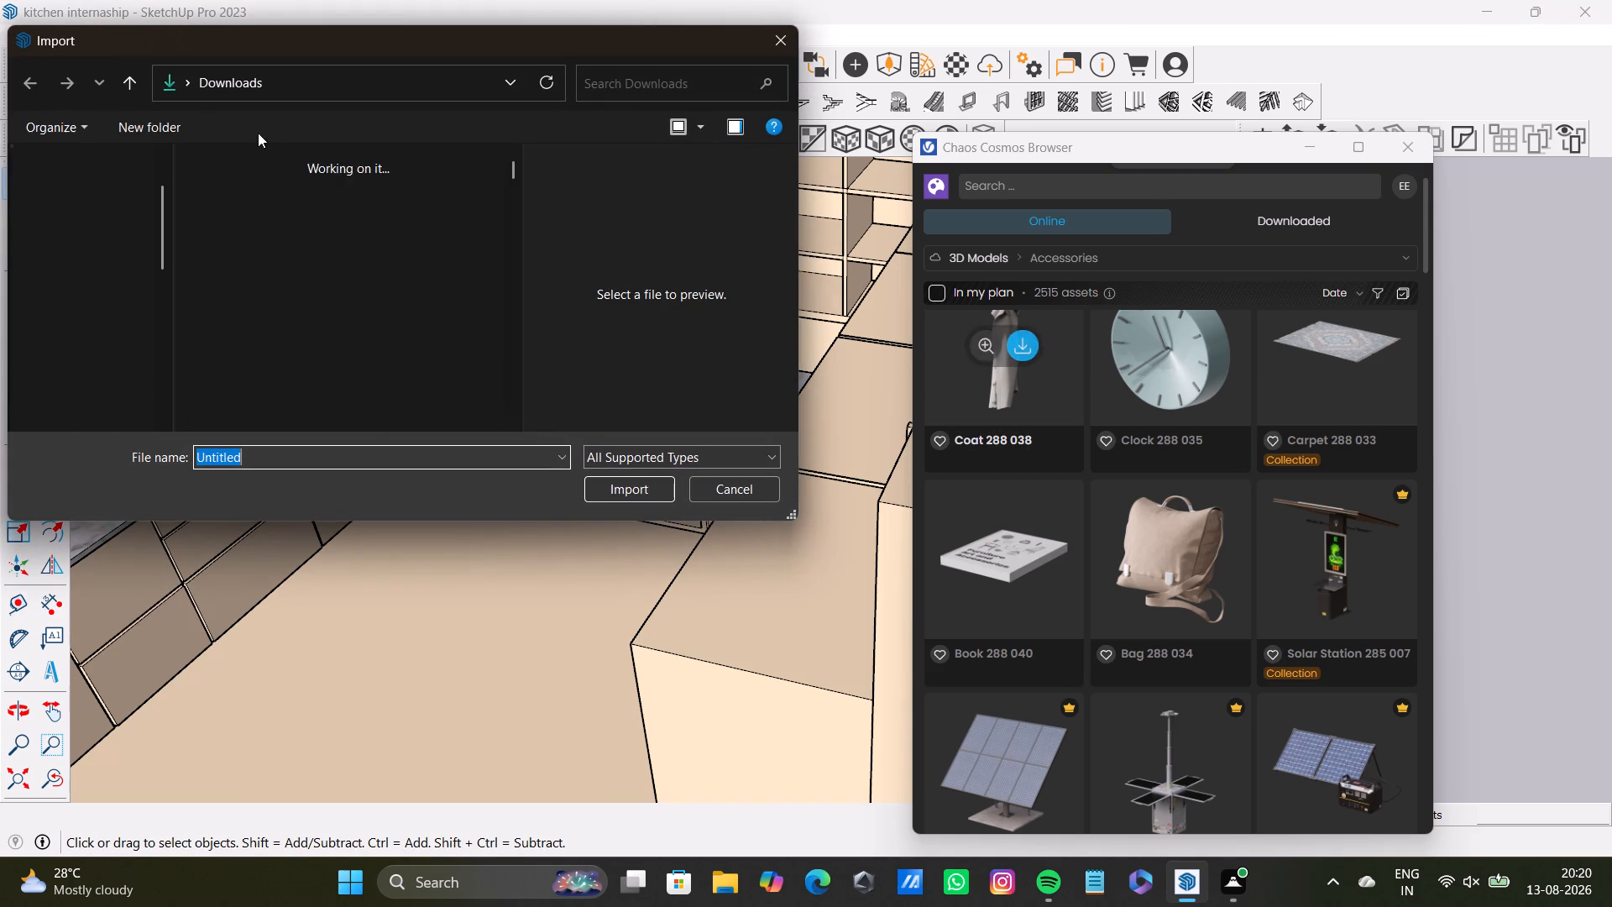
pyautogui.scroll(-7, 346, 237)
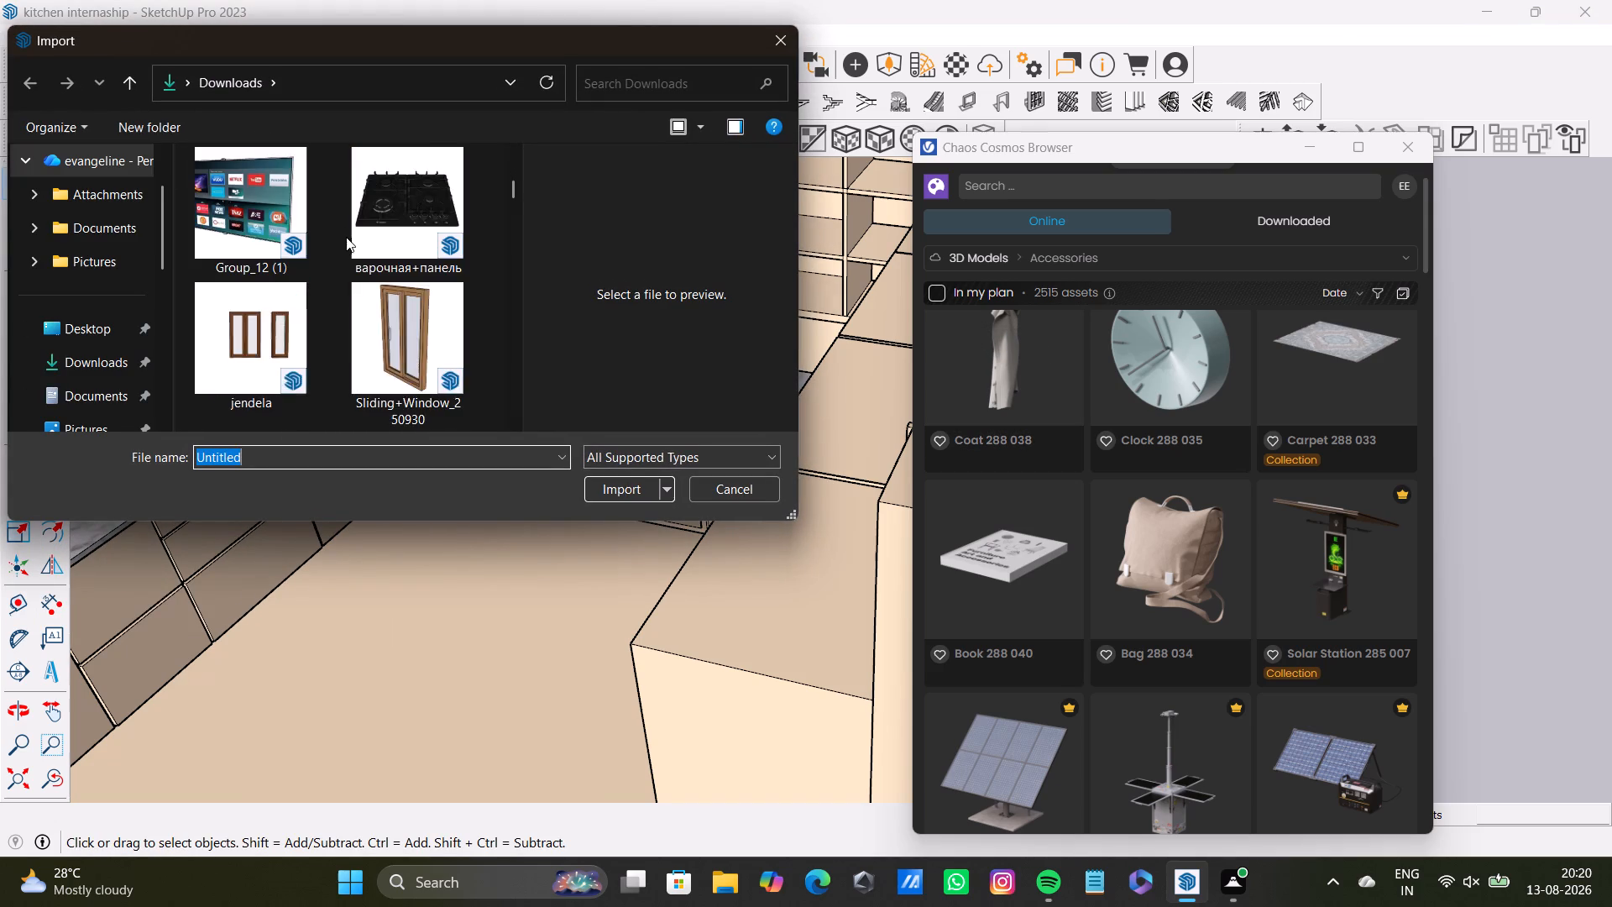
pyautogui.scroll(-2, 346, 237)
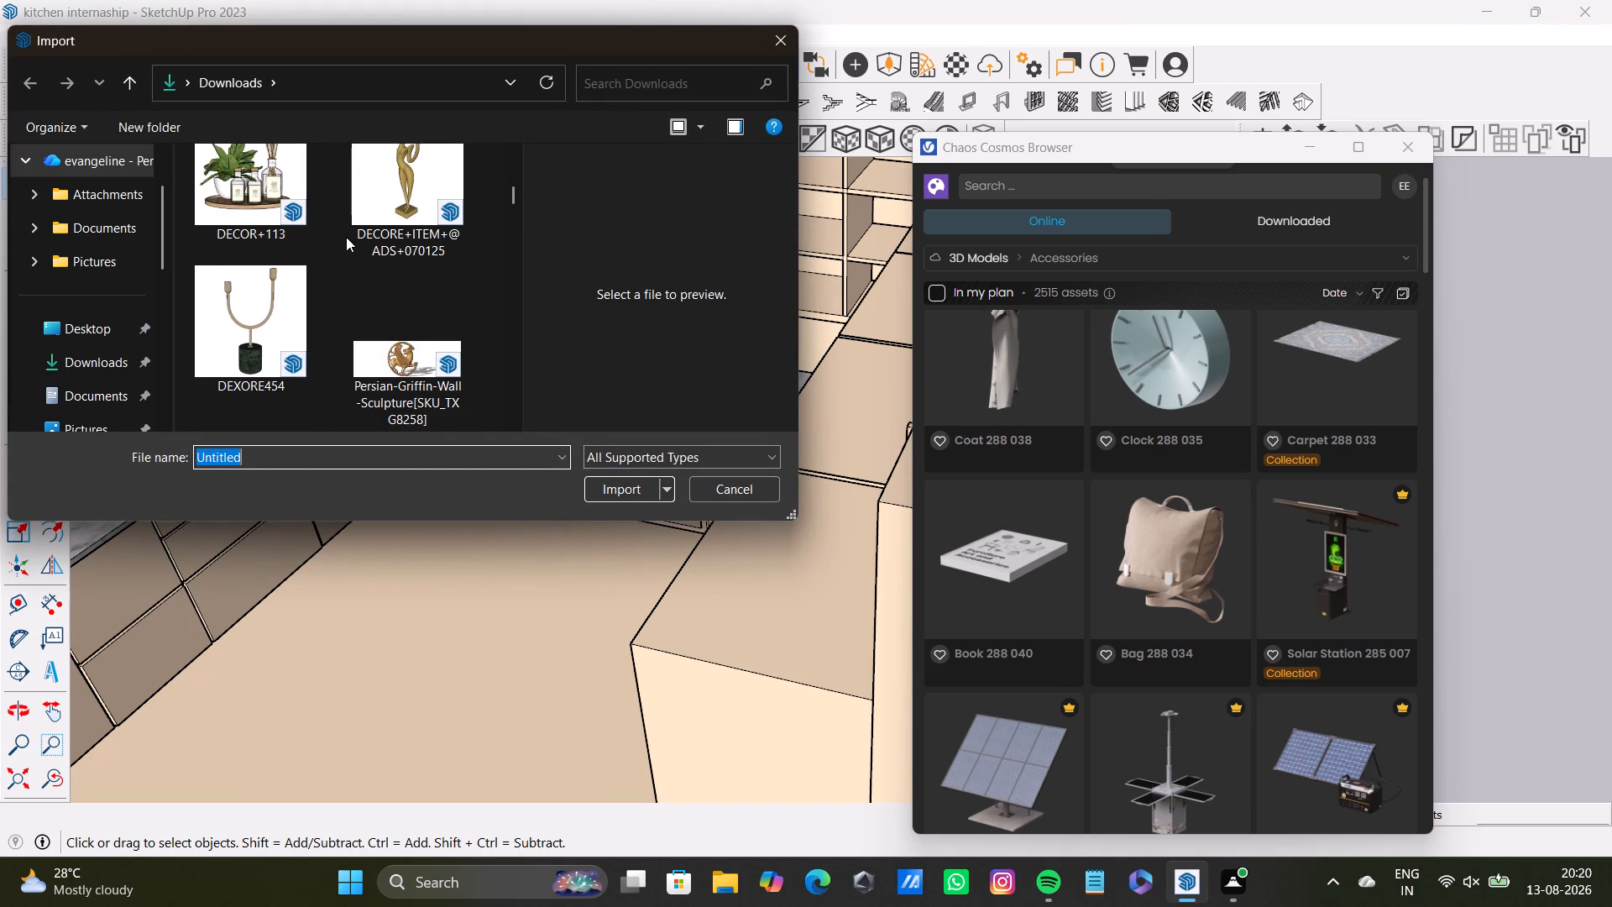
pyautogui.scroll(-3, 346, 237)
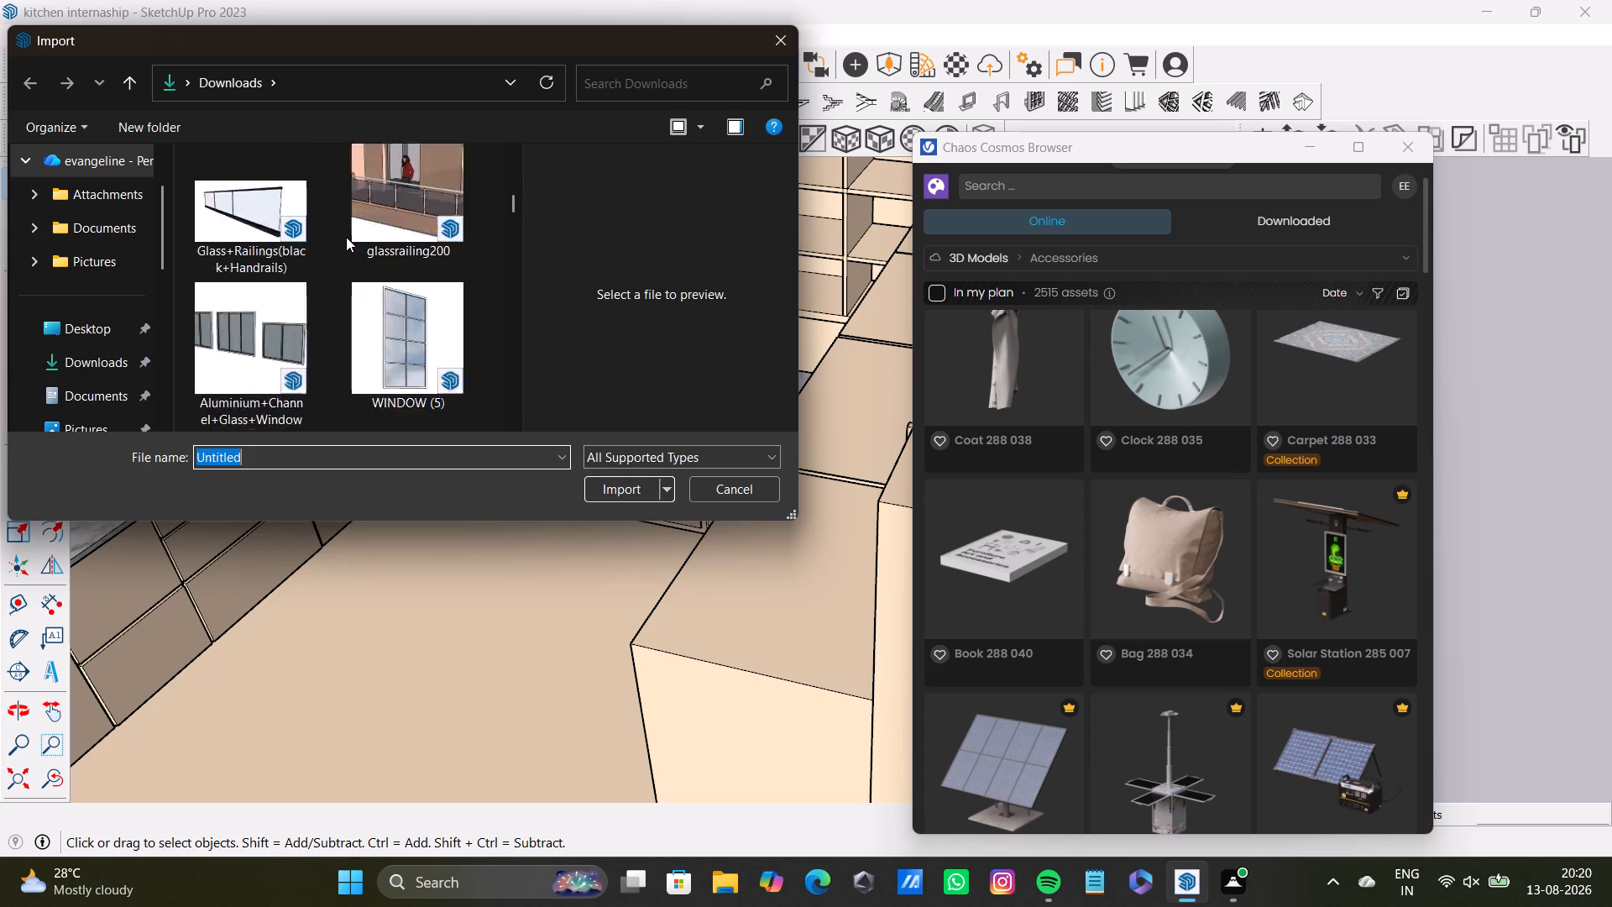
pyautogui.scroll(-9, 346, 237)
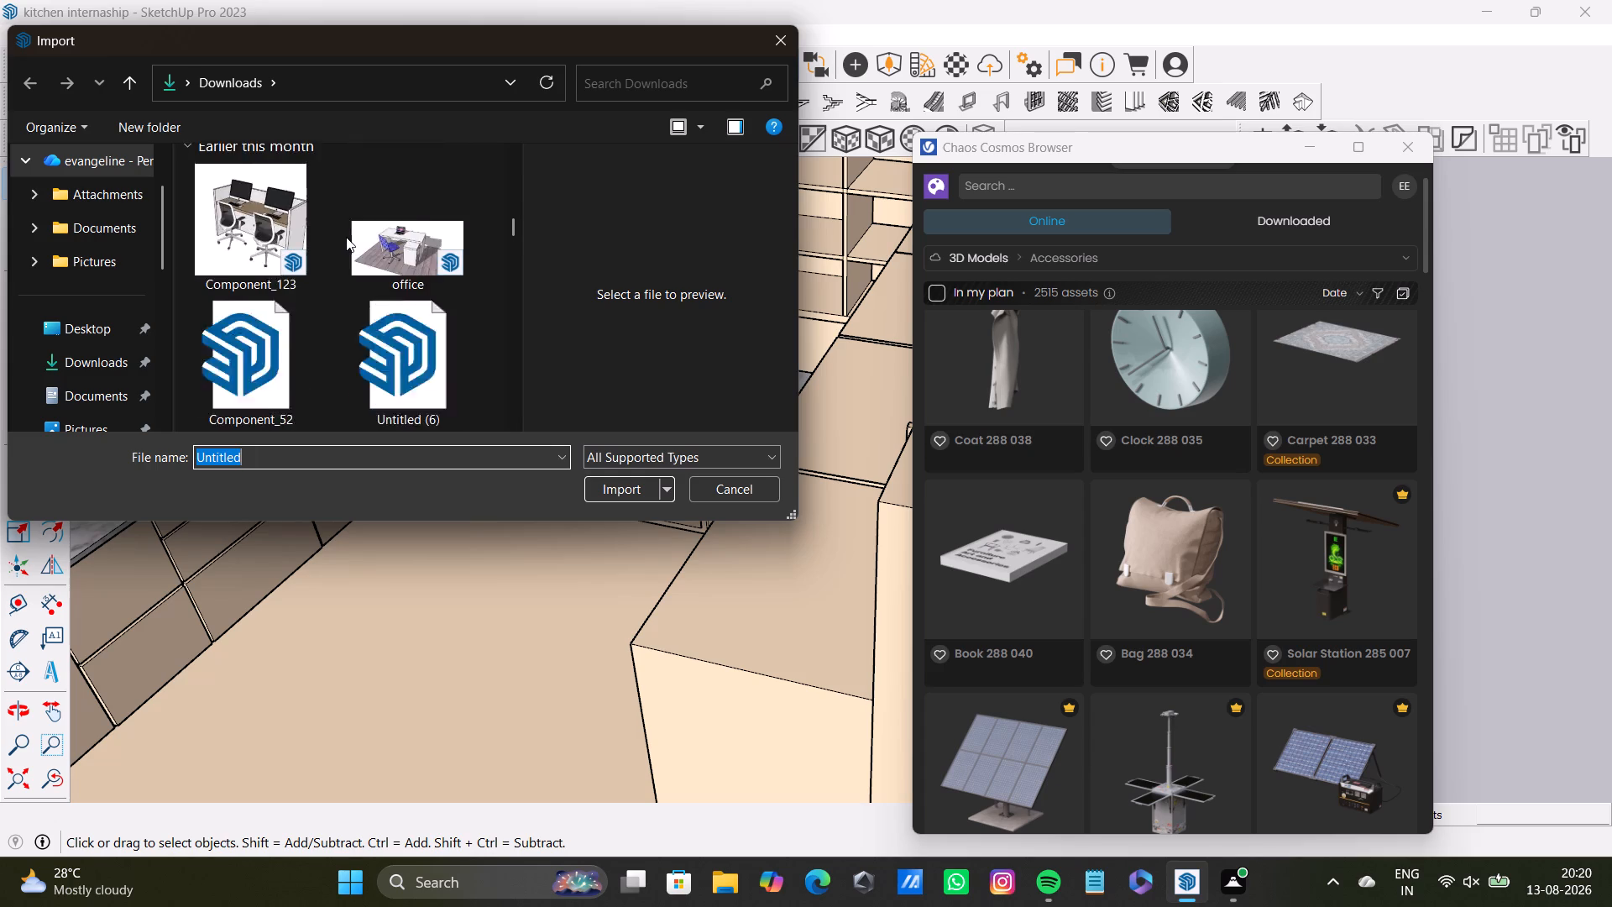
pyautogui.scroll(-6, 346, 237)
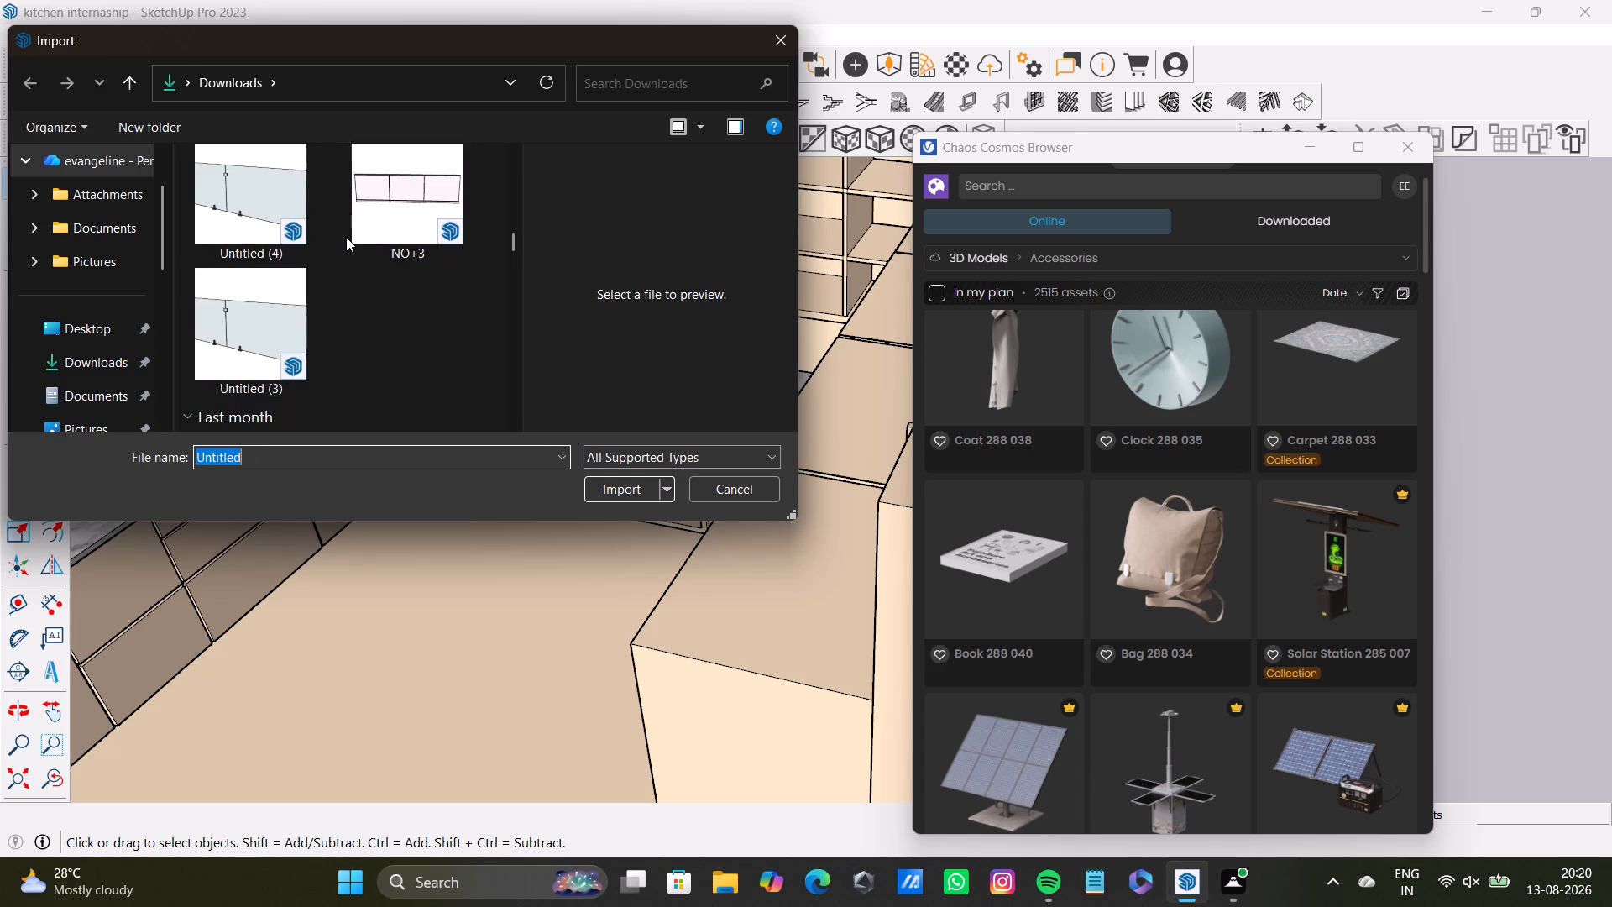
pyautogui.scroll(-4, 346, 237)
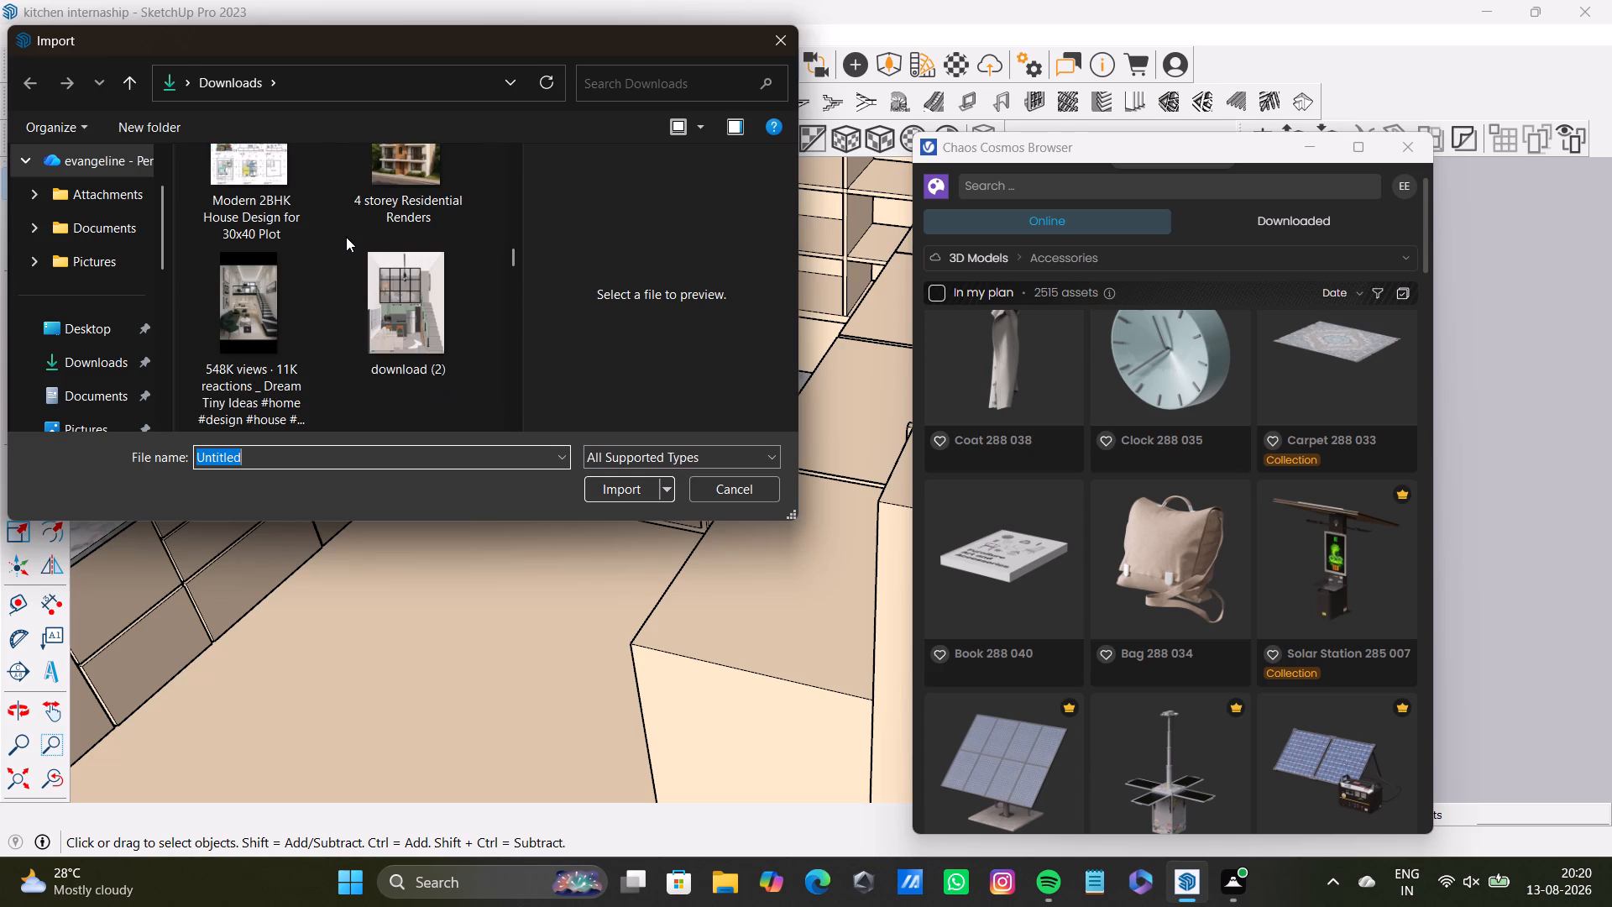
pyautogui.scroll(-4, 346, 237)
pyautogui.scroll(-8, 274, 301)
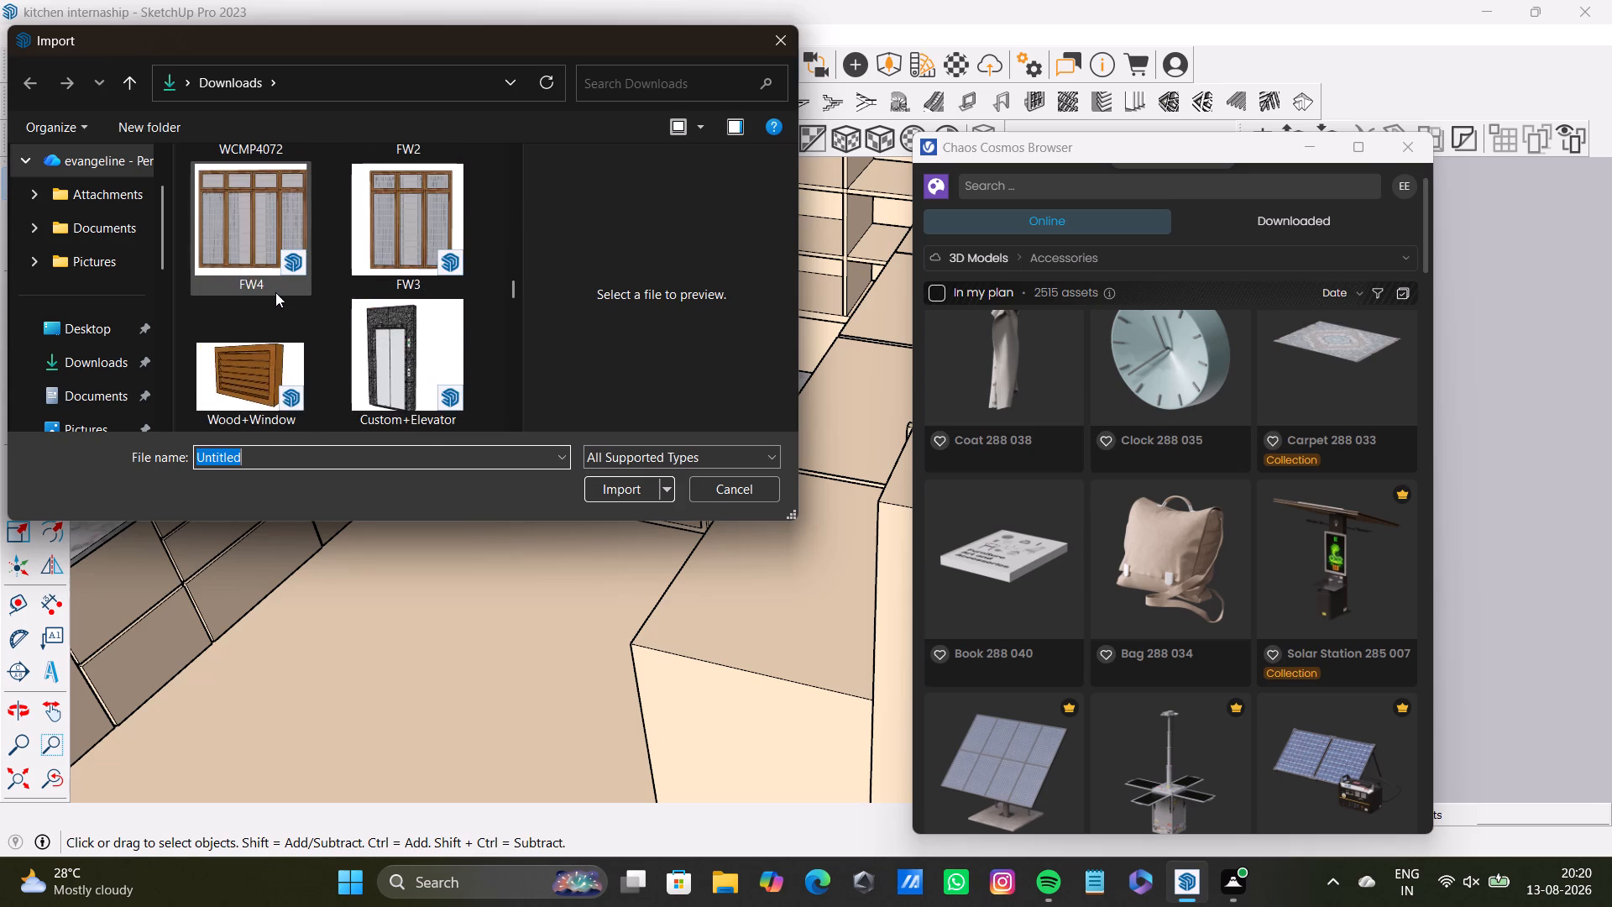
pyautogui.scroll(-5, 275, 292)
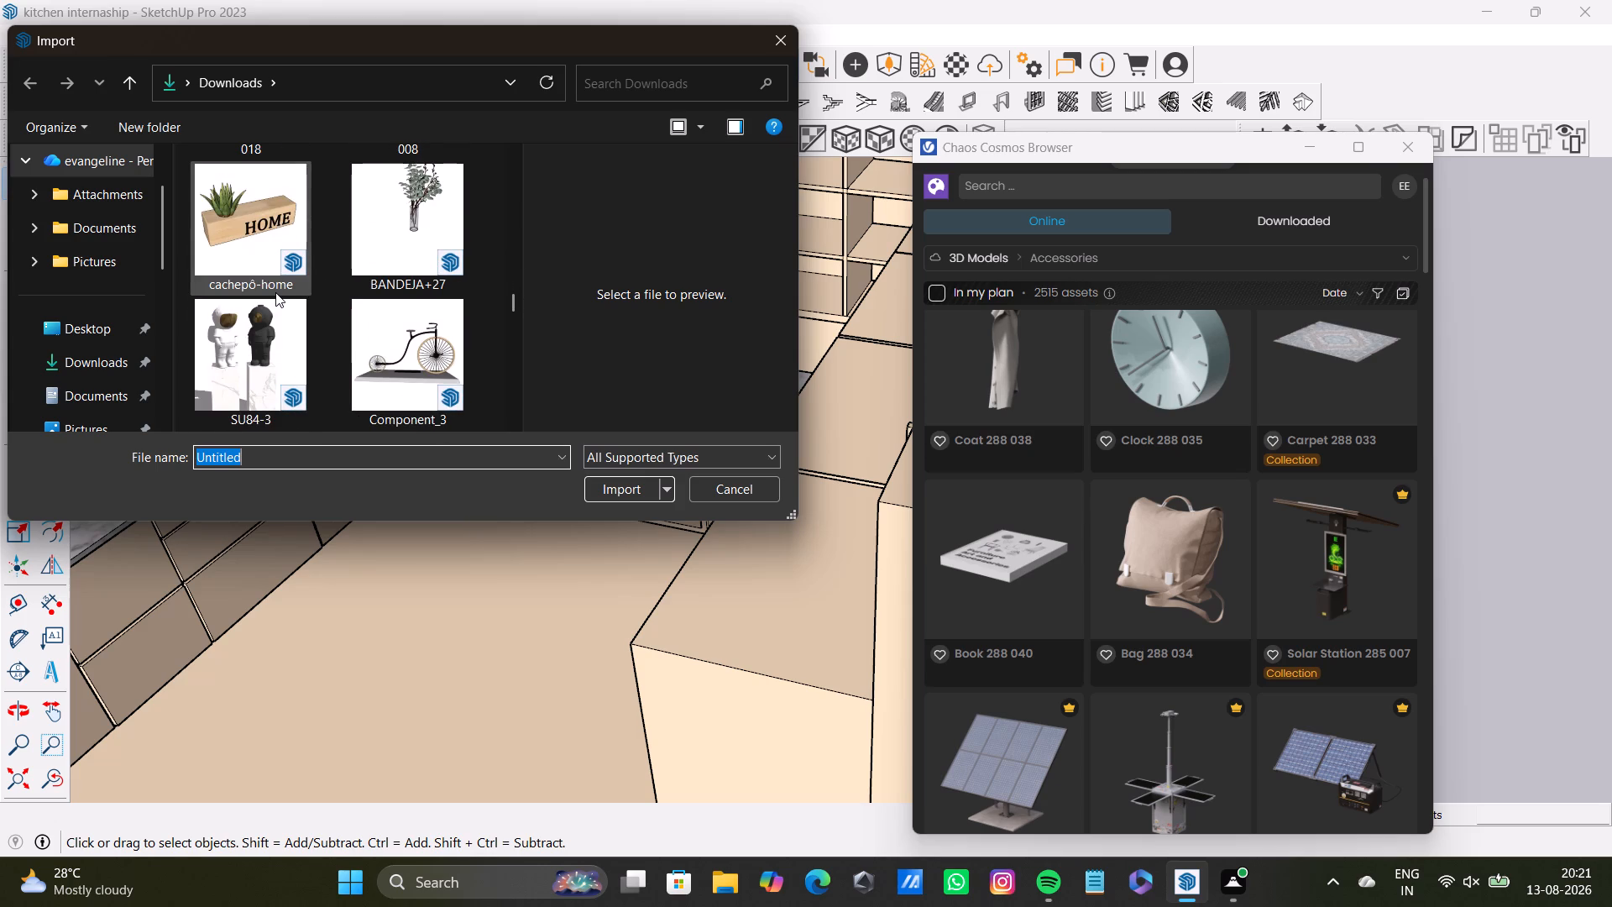
pyautogui.scroll(-5, 275, 292)
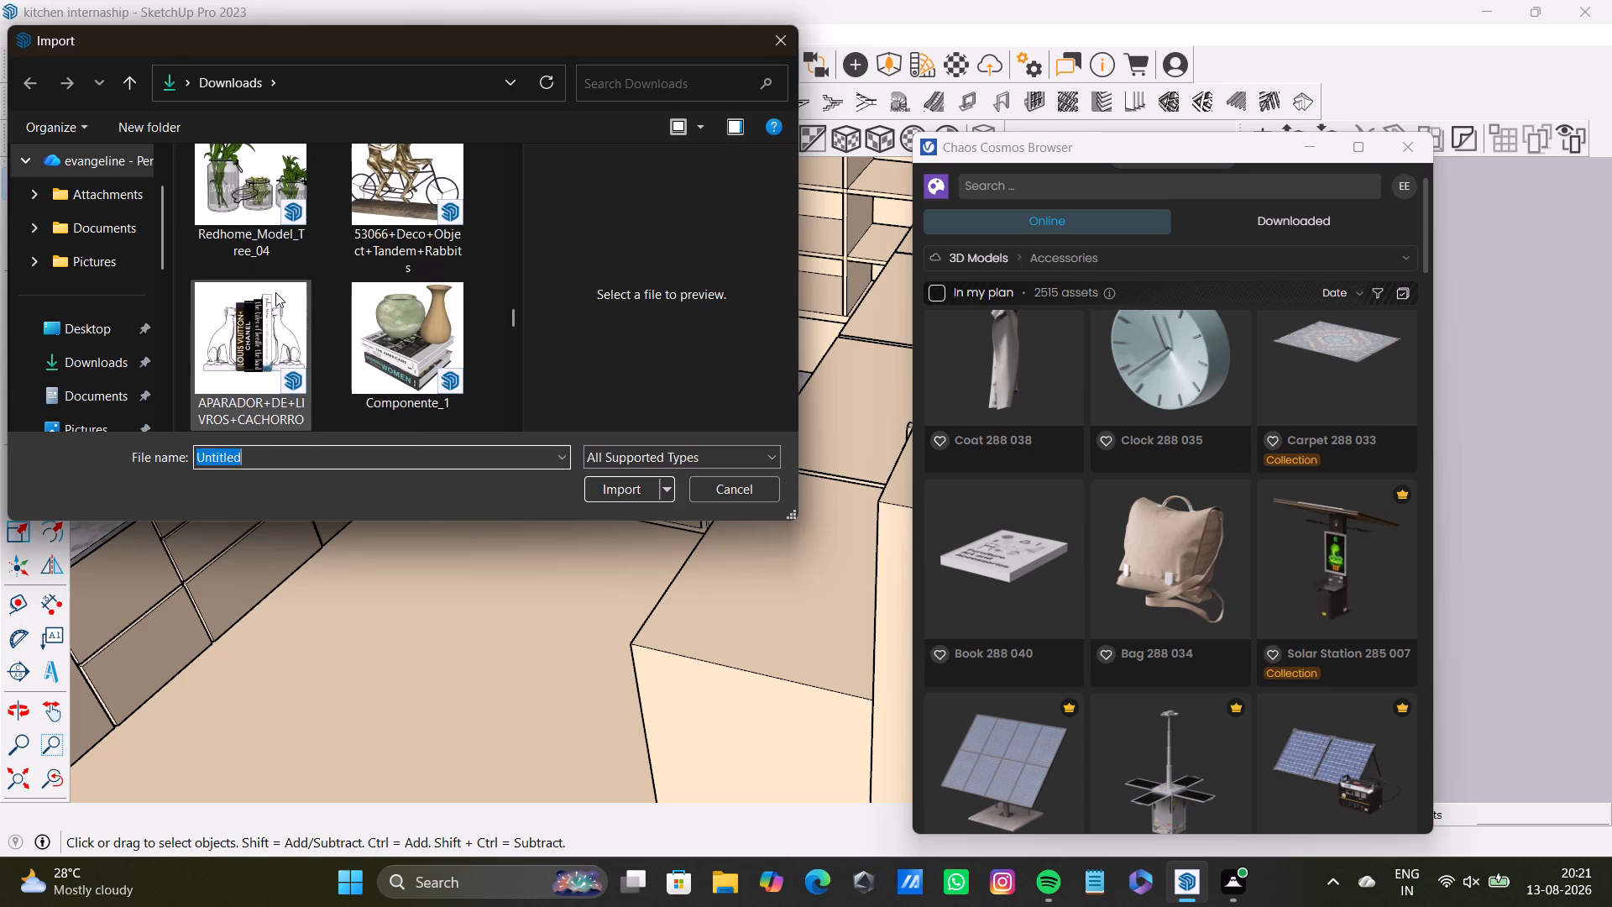
pyautogui.scroll(-3, 317, 281)
pyautogui.scroll(4, 317, 281)
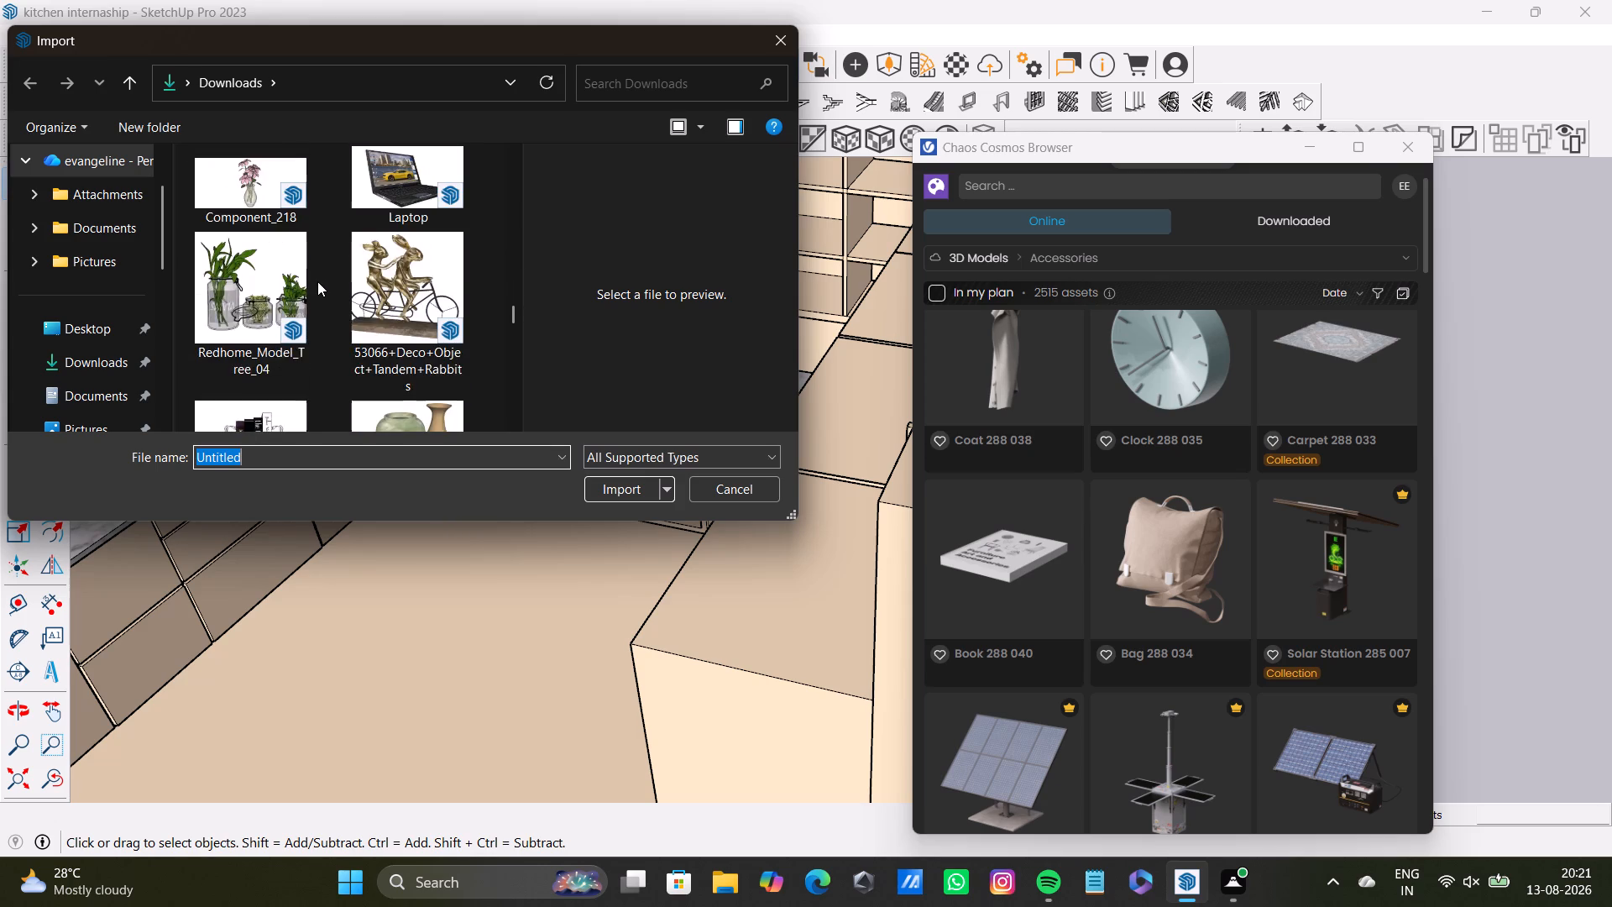
pyautogui.scroll(16, 317, 281)
pyautogui.scroll(-1, 319, 270)
pyautogui.scroll(1, 319, 270)
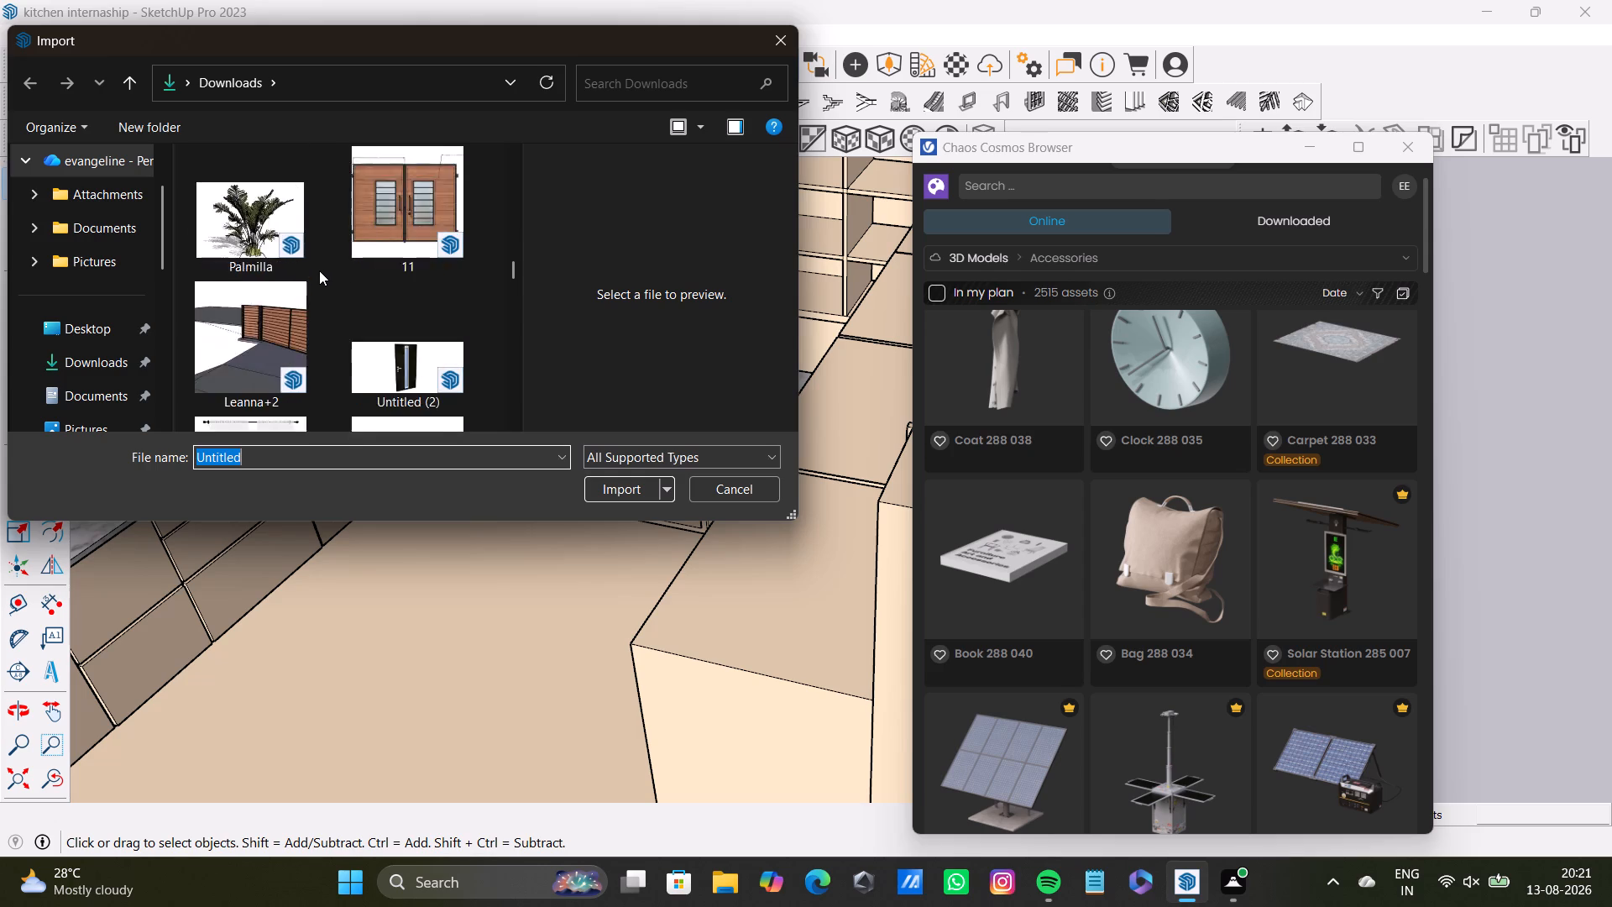
pyautogui.scroll(12, 319, 270)
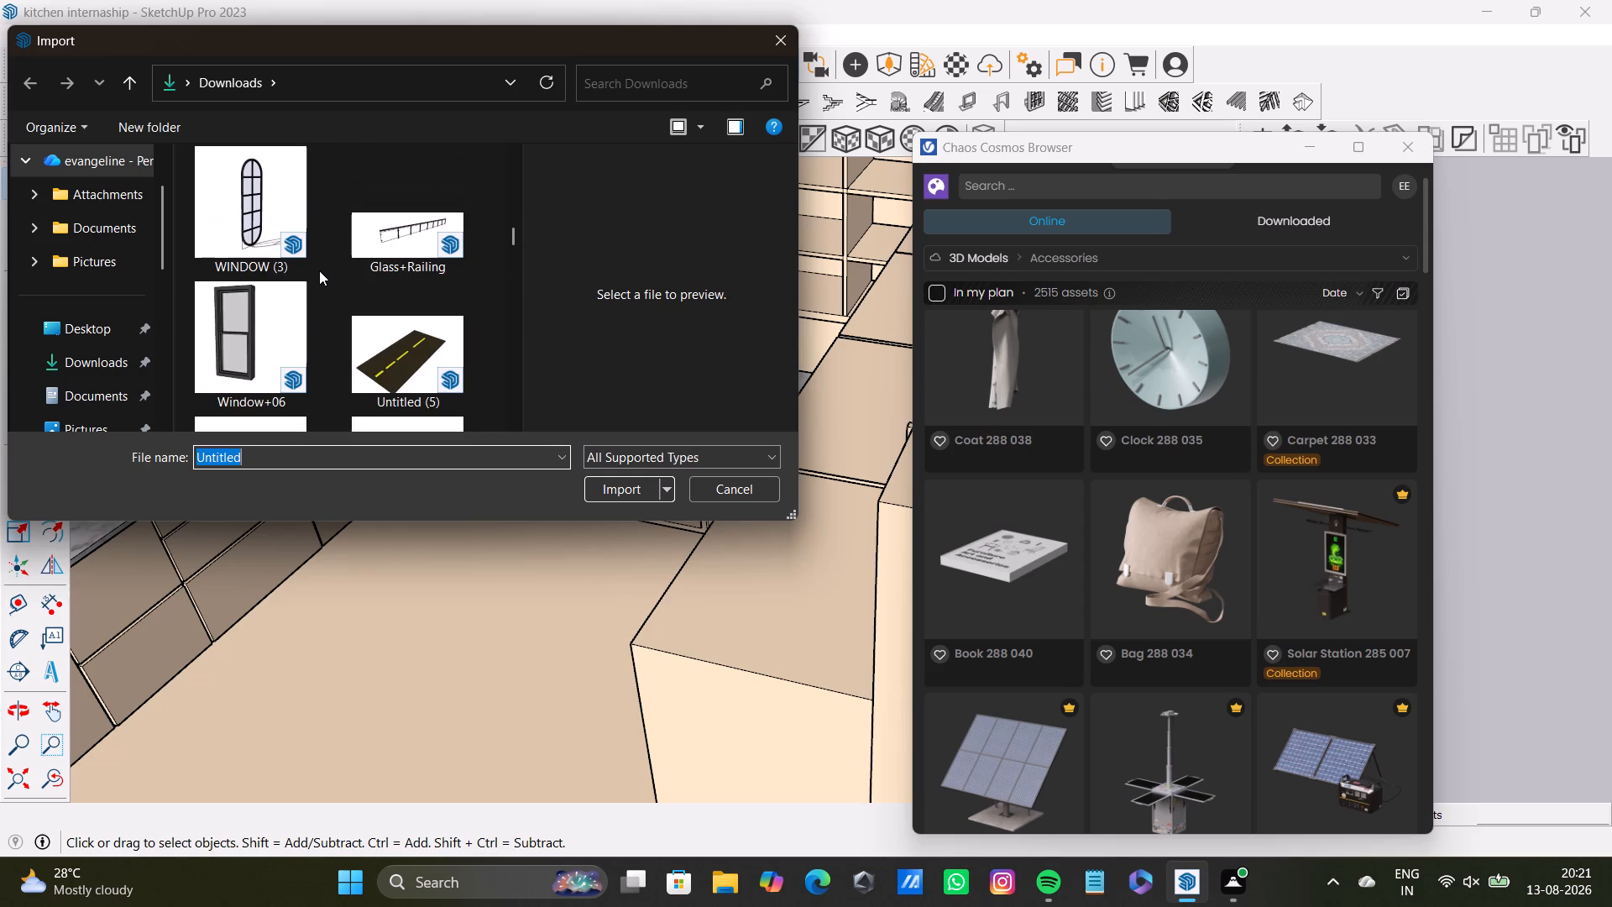
pyautogui.scroll(2, 380, 236)
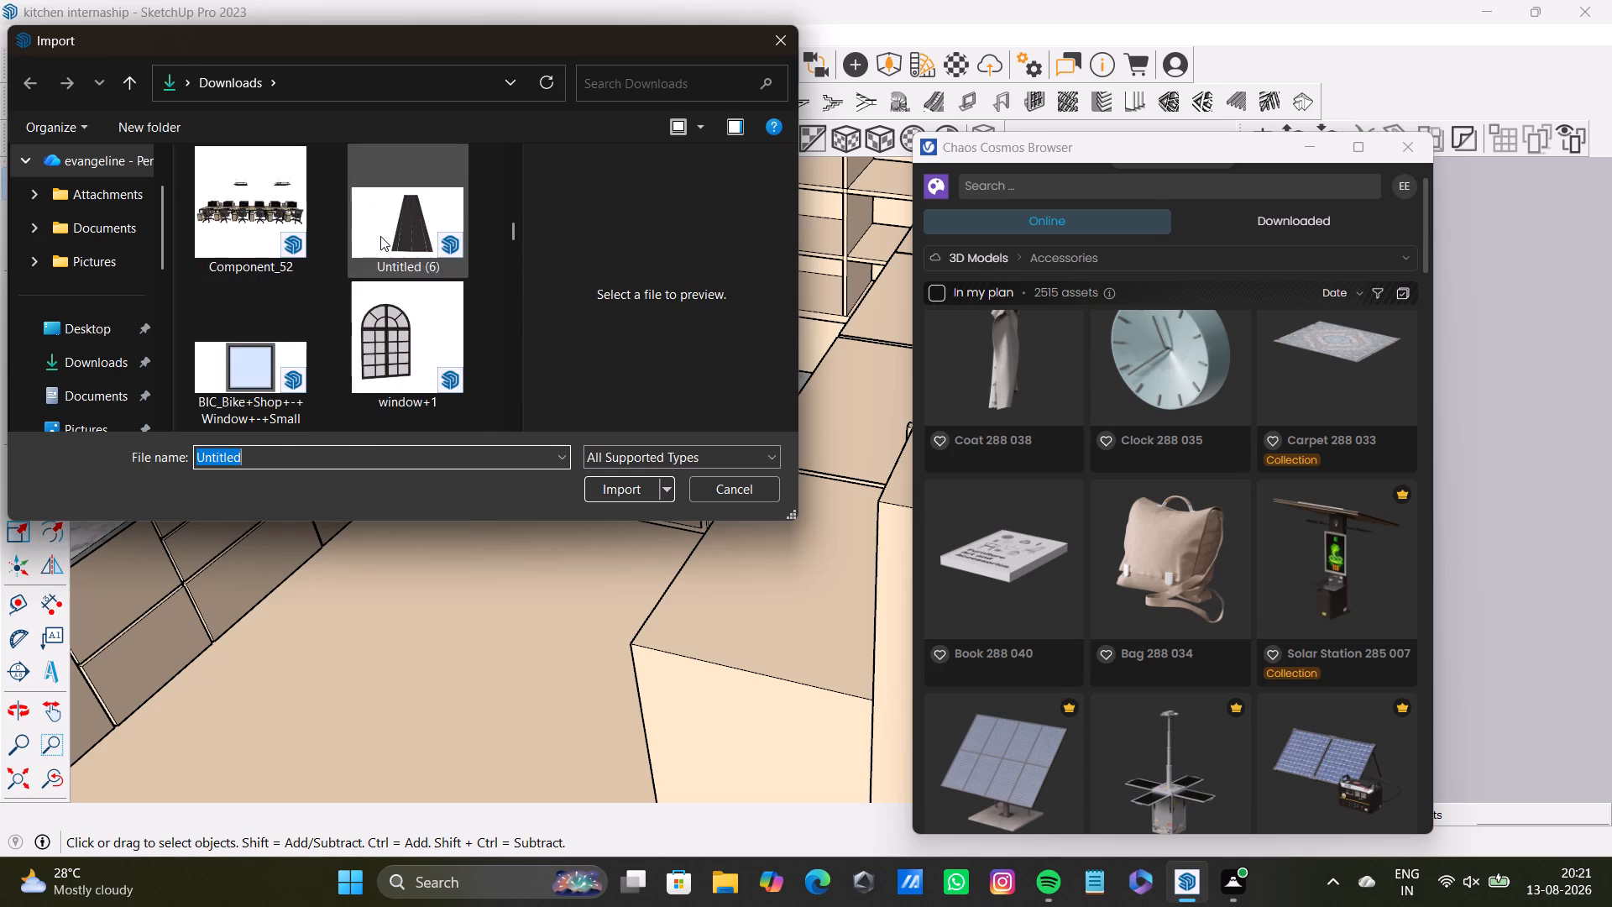
pyautogui.scroll(8, 380, 236)
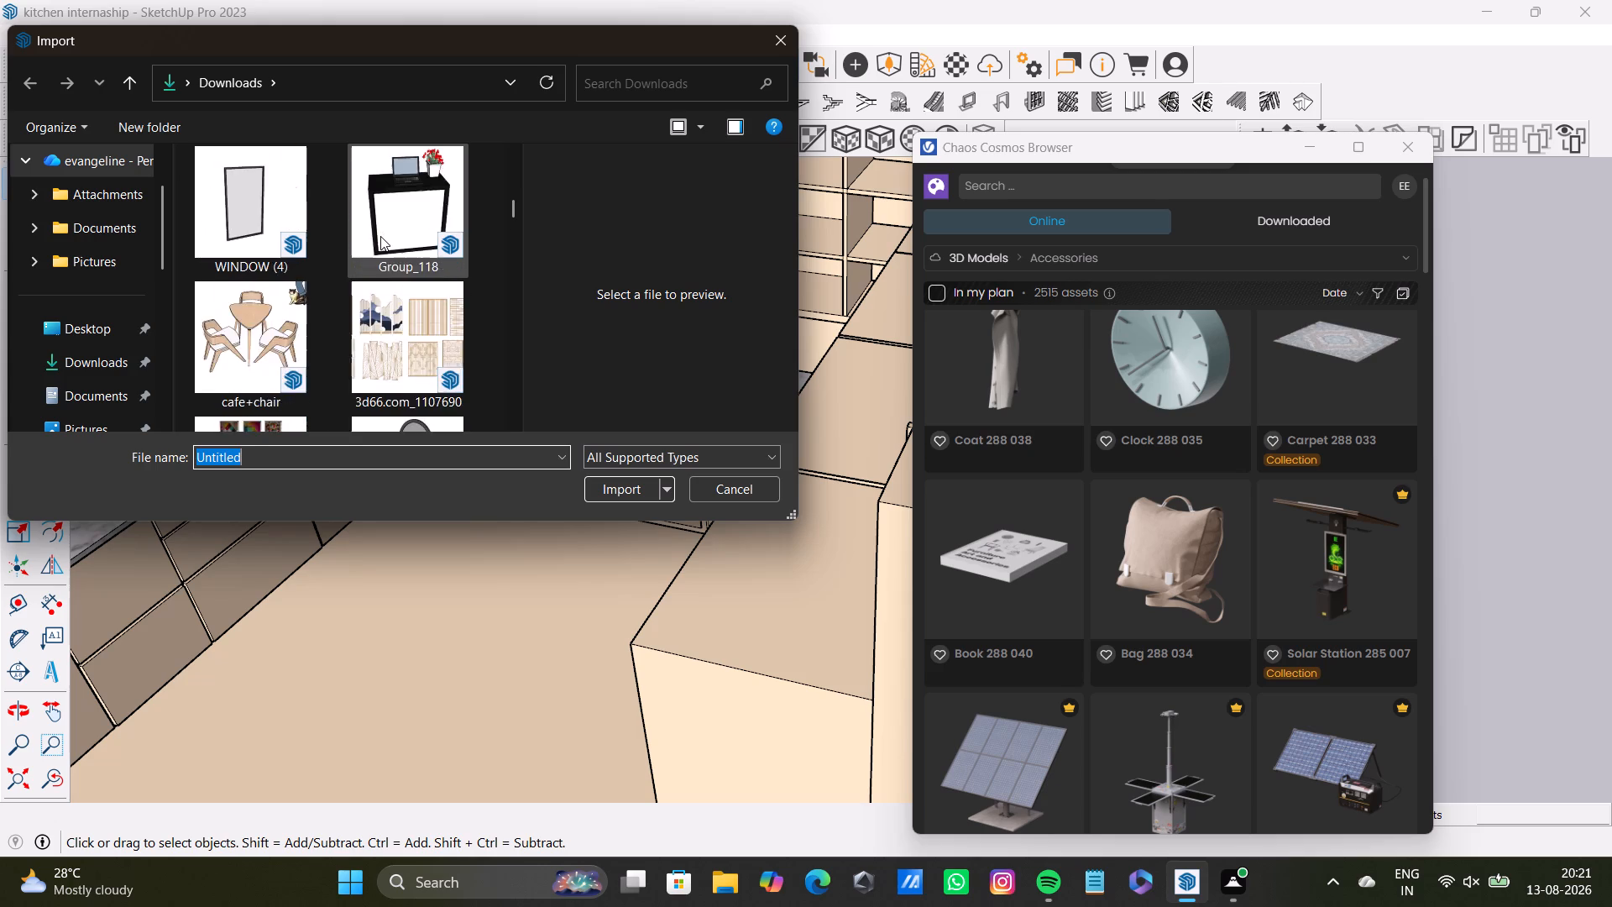
pyautogui.scroll(10, 380, 236)
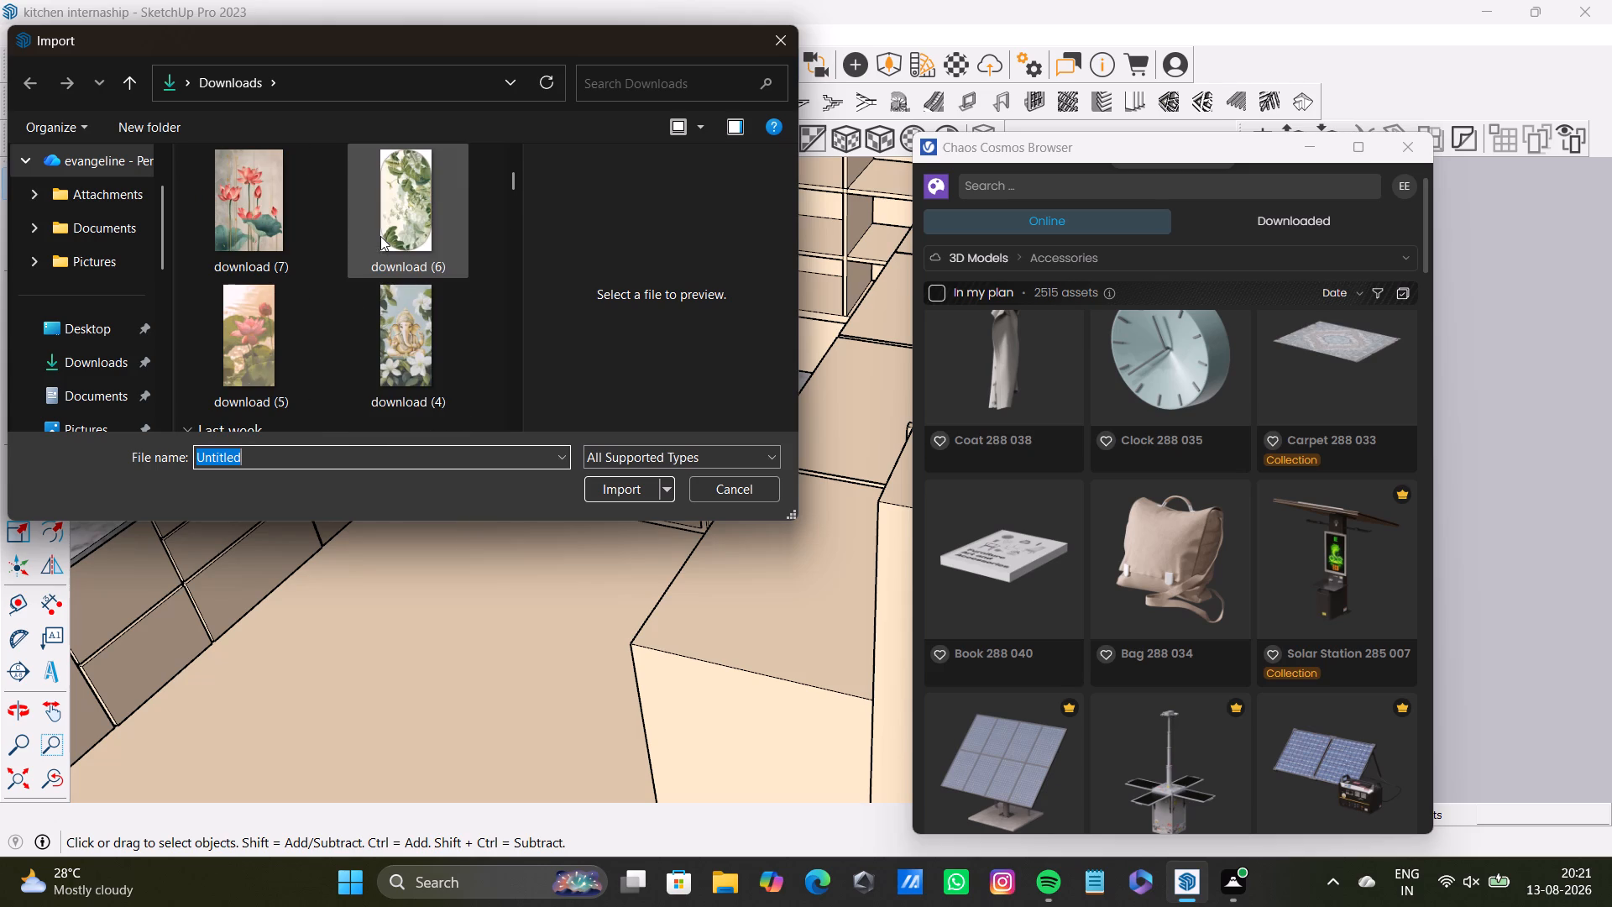
pyautogui.scroll(6, 380, 236)
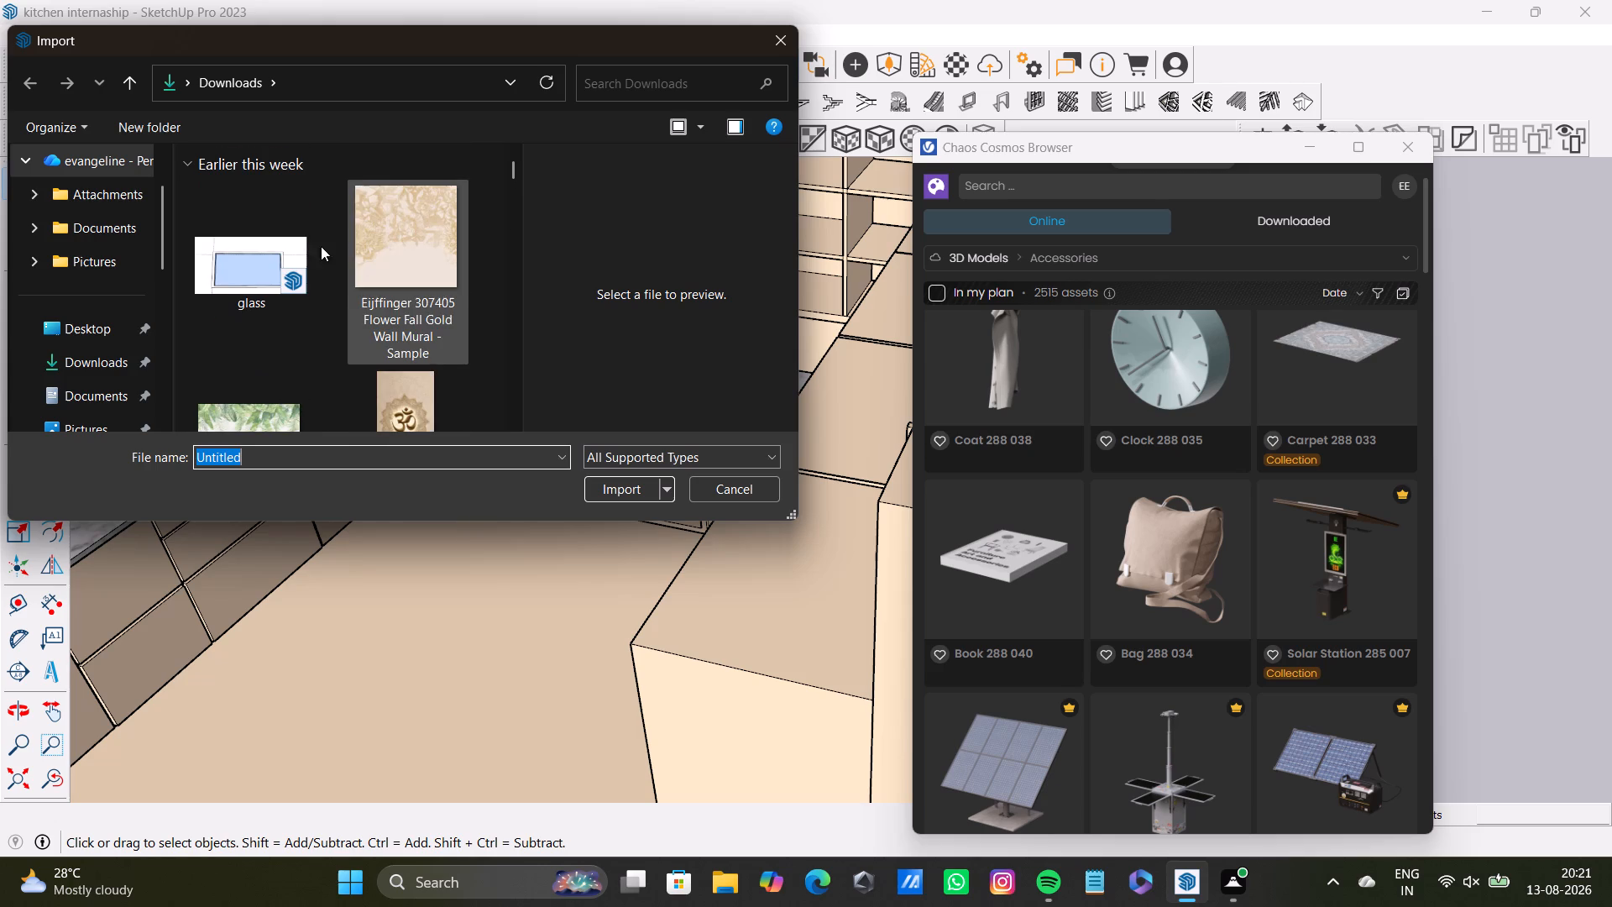
pyautogui.scroll(-9, 270, 270)
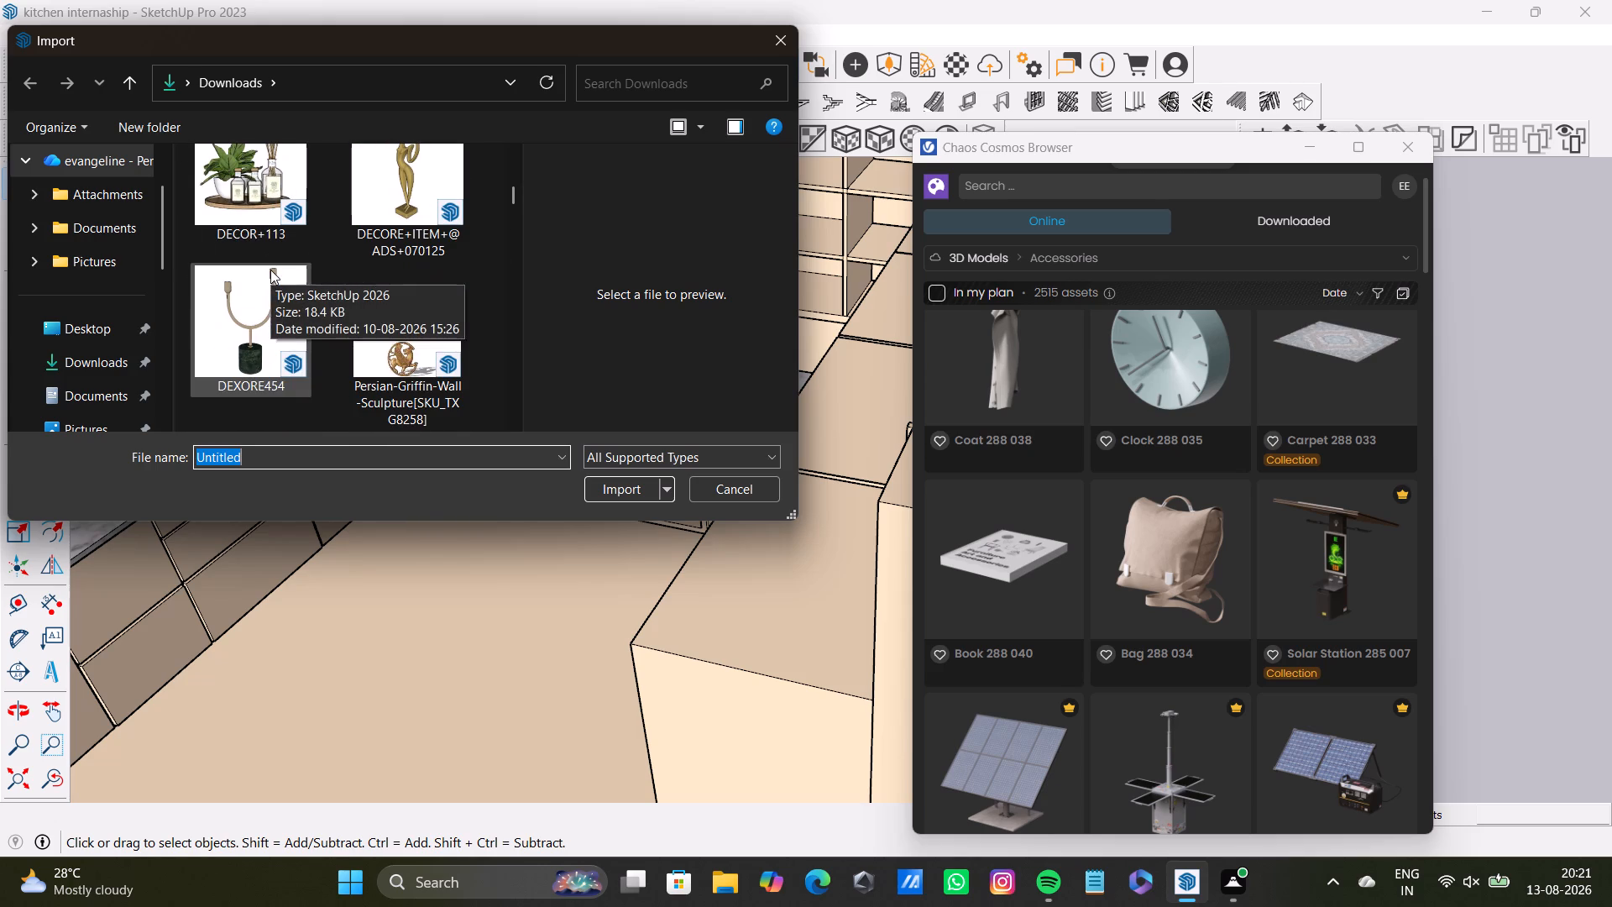
pyautogui.scroll(-4, 459, 378)
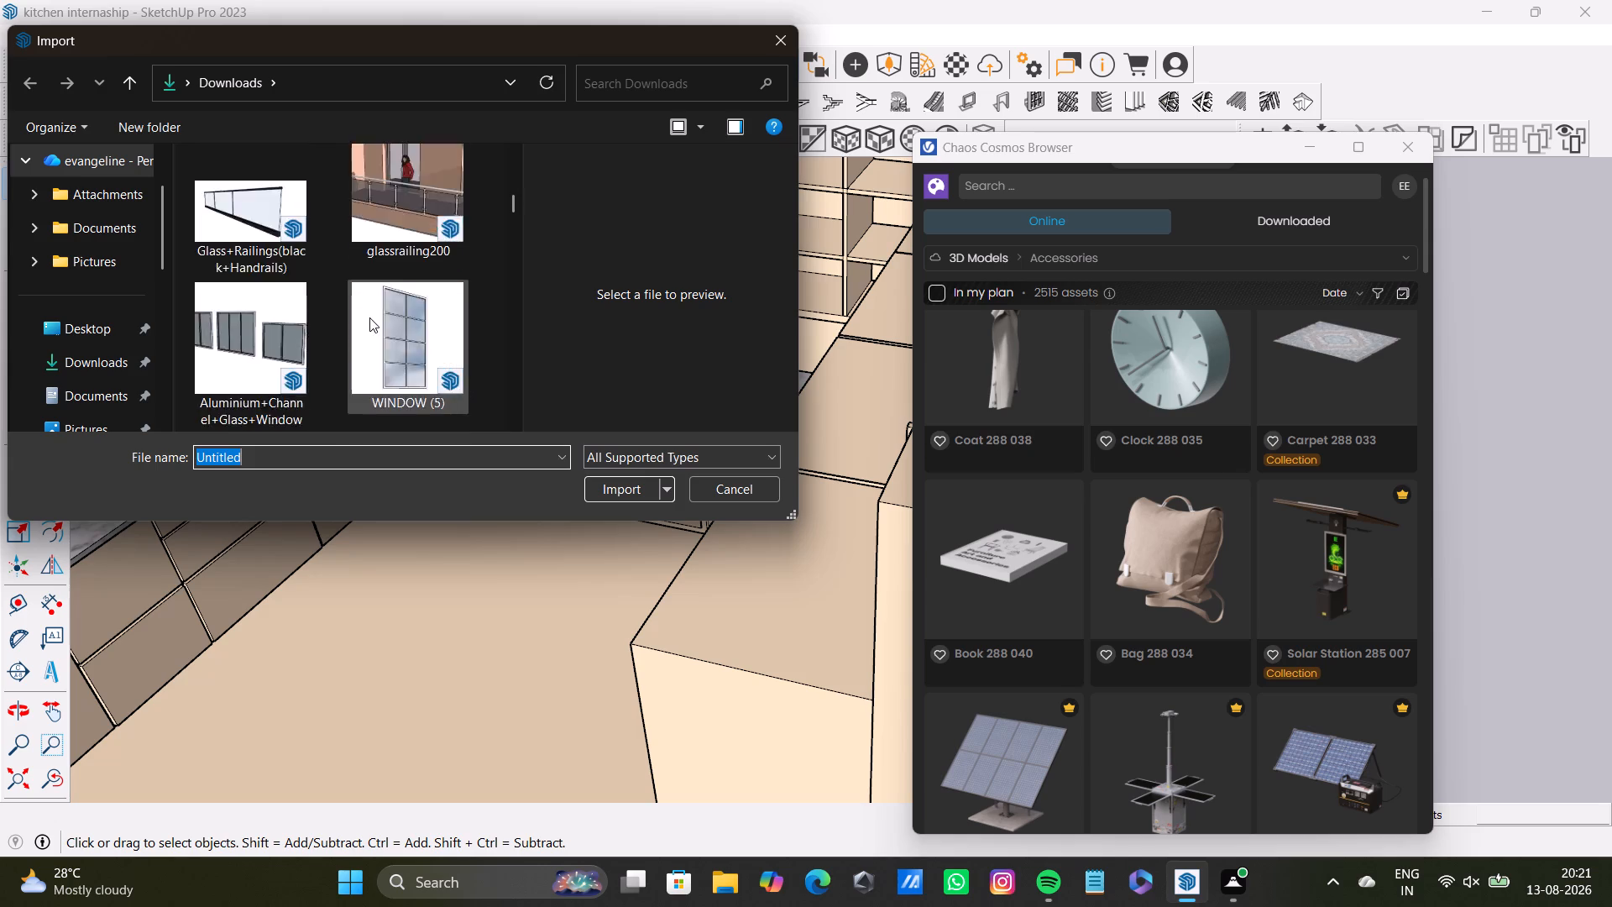
pyautogui.scroll(-18, 369, 317)
pyautogui.scroll(-13, 369, 317)
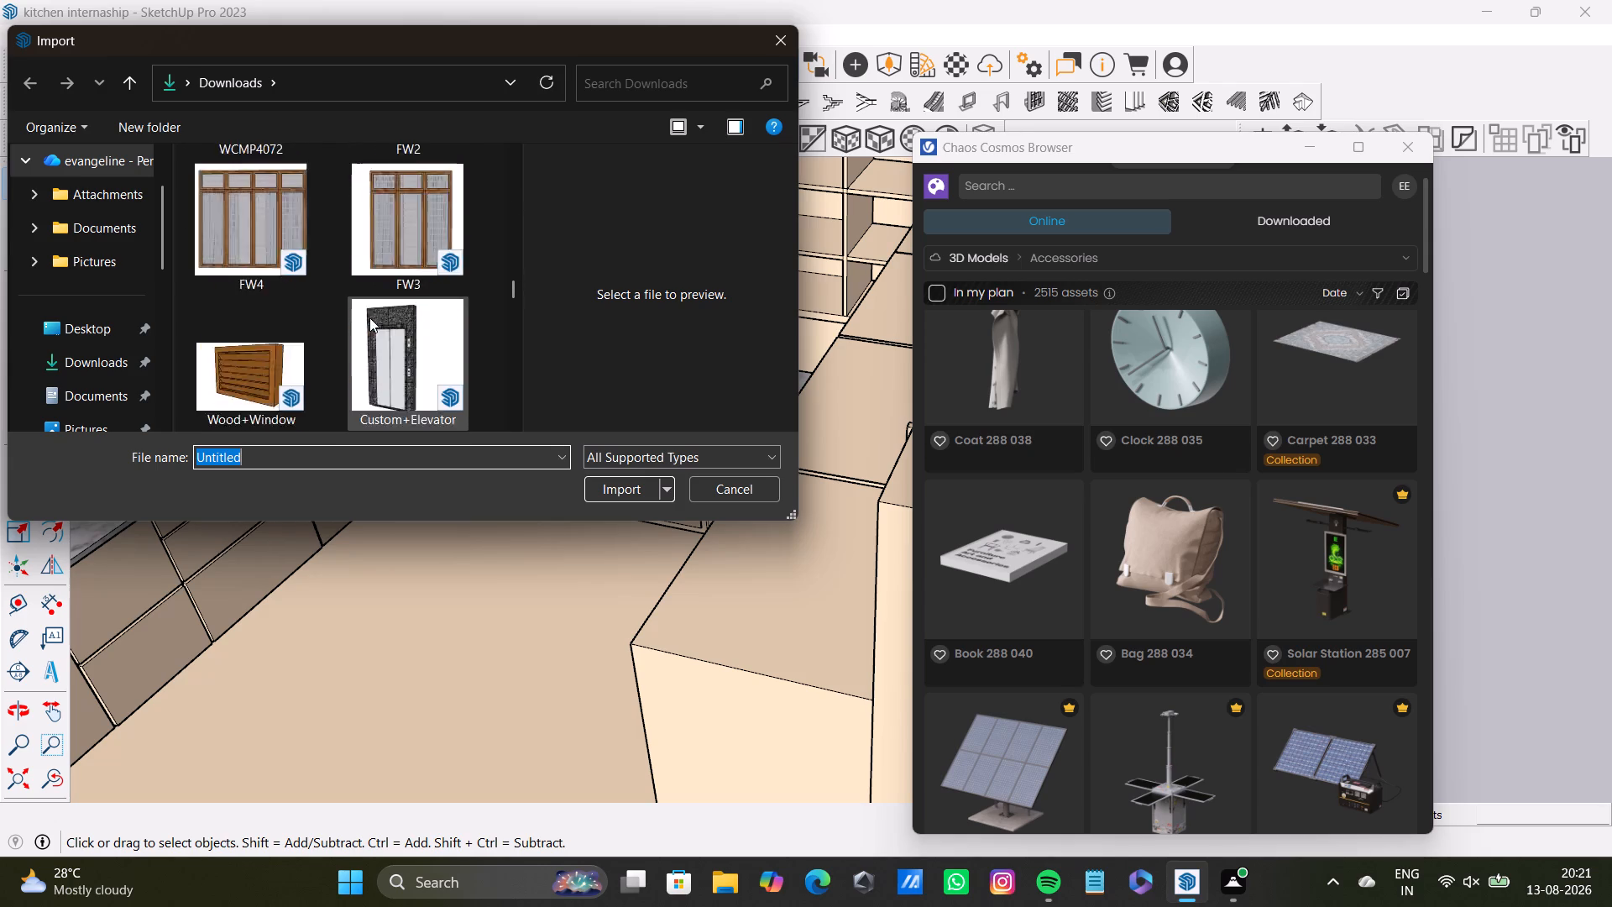
pyautogui.scroll(-20, 369, 317)
pyautogui.scroll(-6, 369, 317)
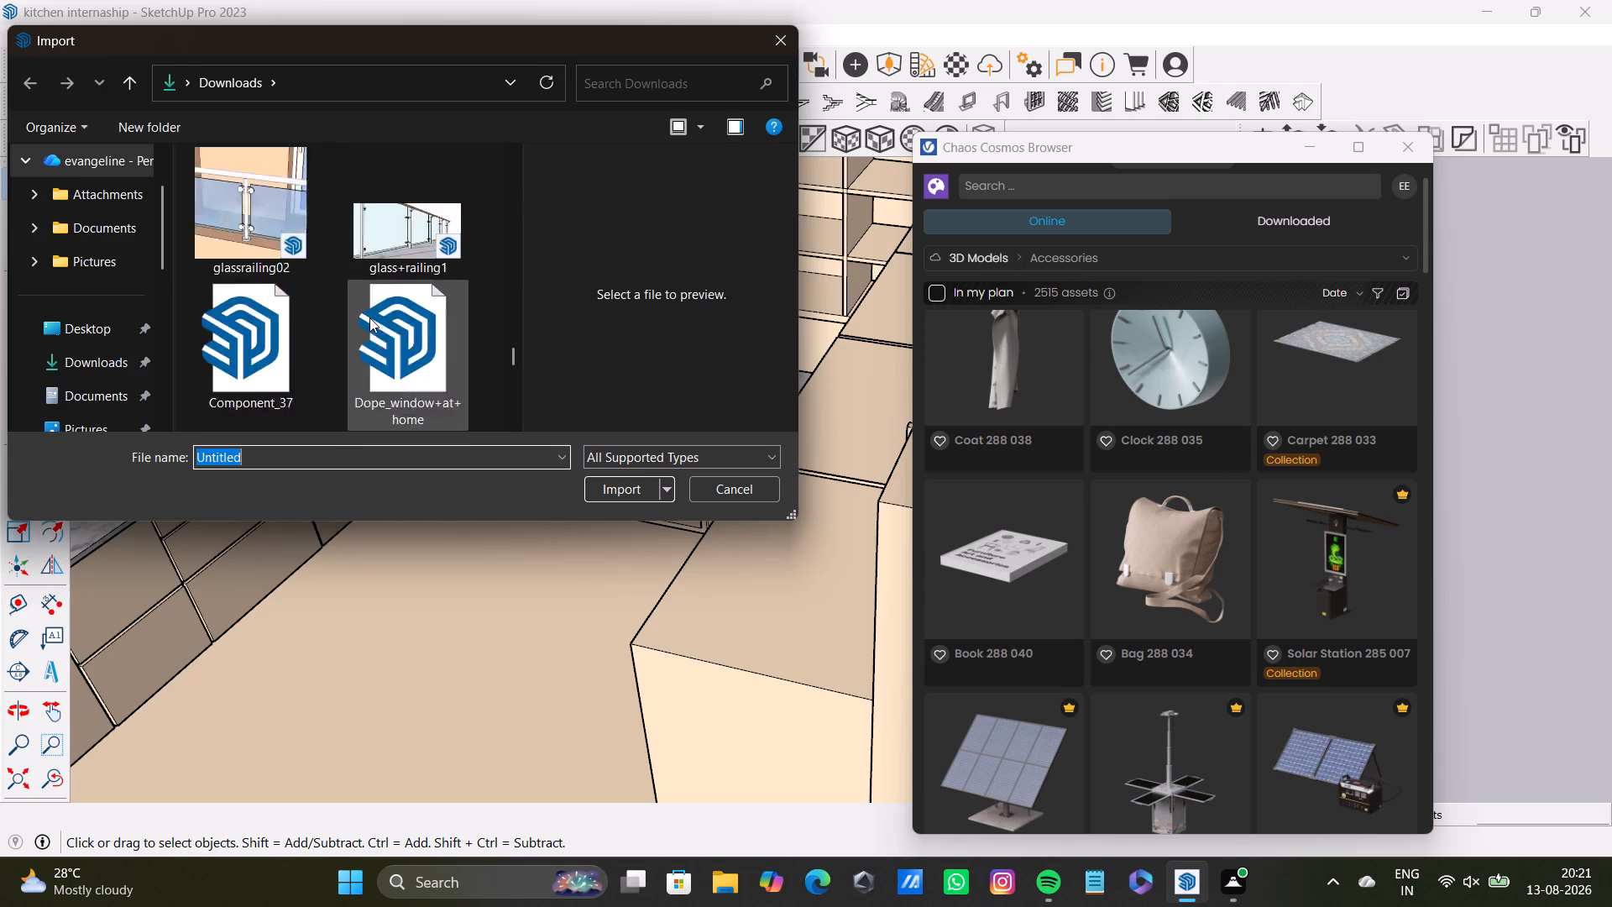
pyautogui.scroll(-14, 369, 317)
pyautogui.scroll(-12, 369, 317)
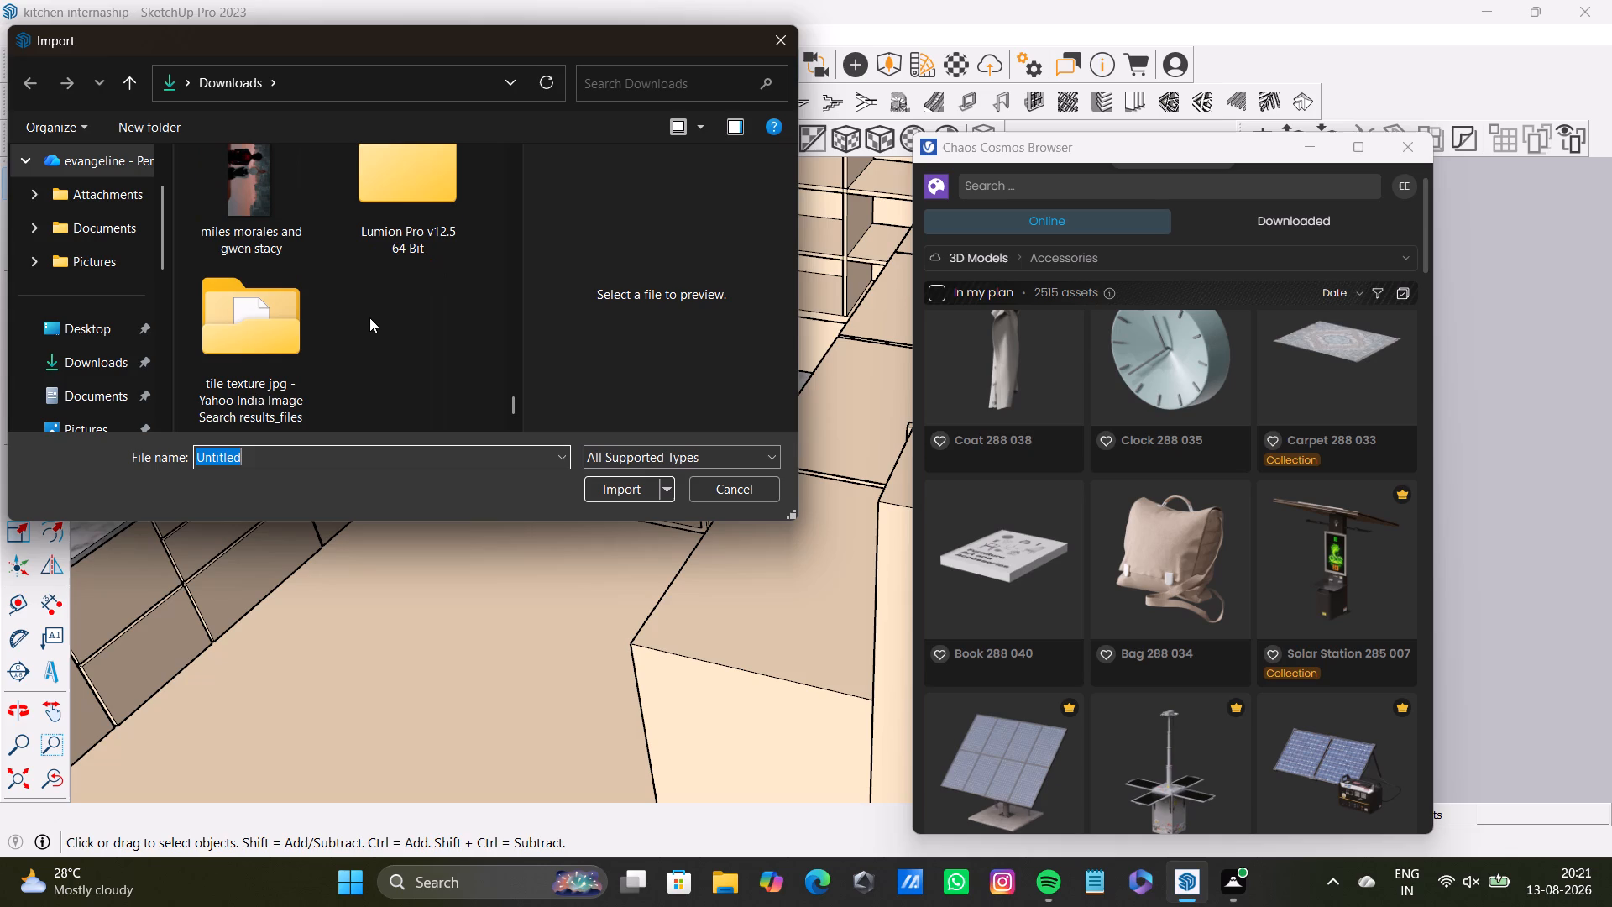
pyautogui.scroll(-2, 369, 317)
pyautogui.click(773, 42)
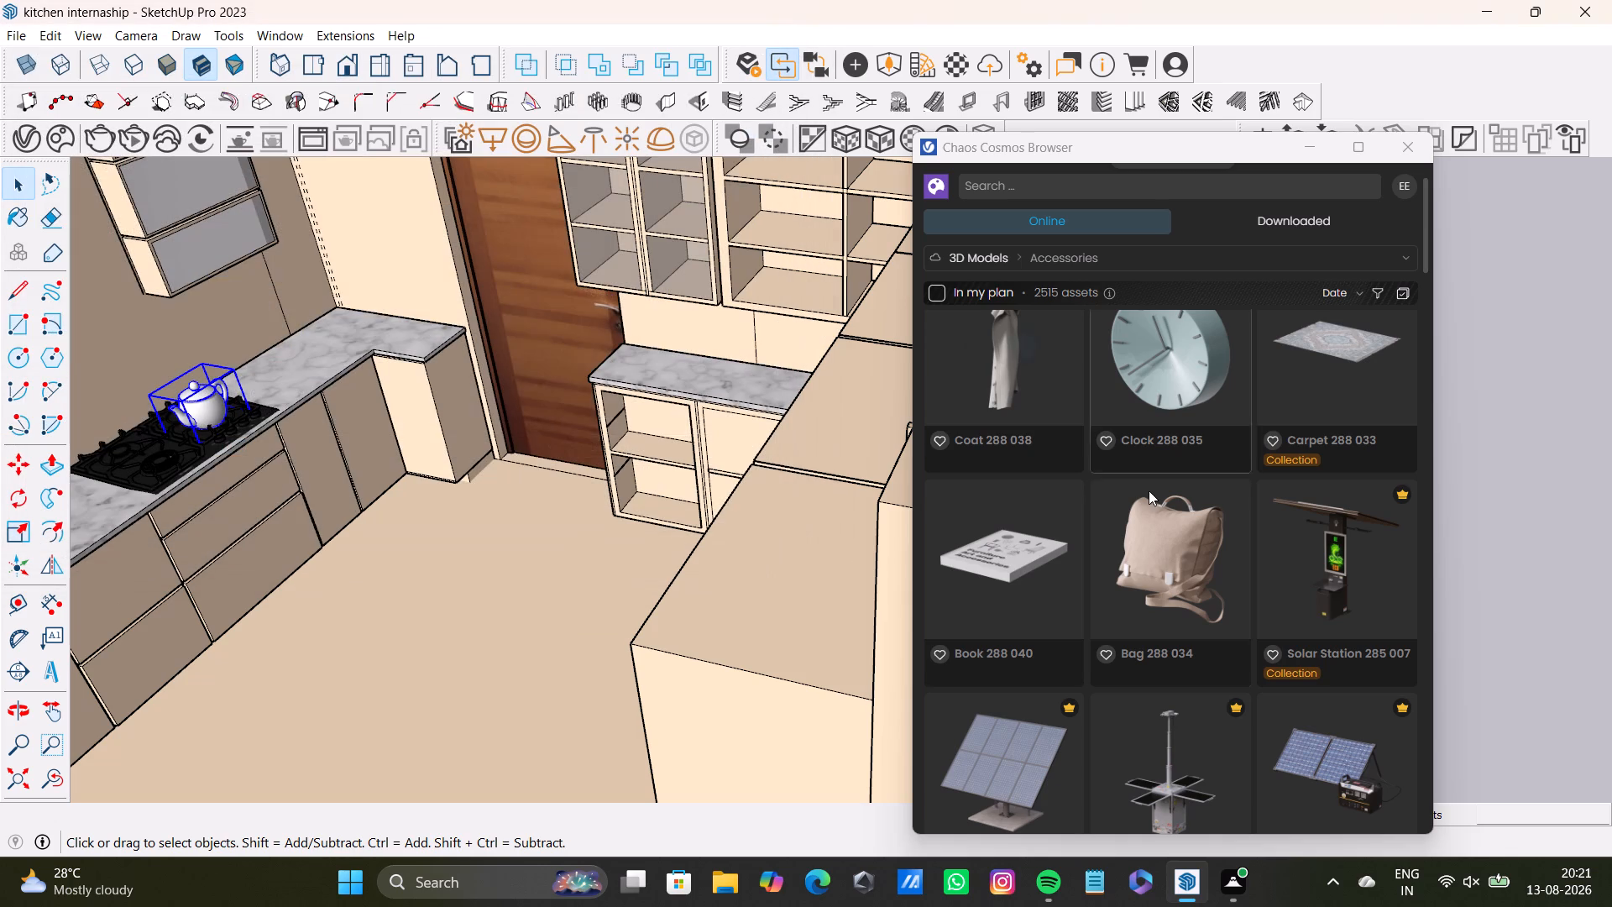
# Look through the online 3D accessories in Chaos Cosmos for further props suited to the kitchen.
pyautogui.scroll(-14, 1150, 491)
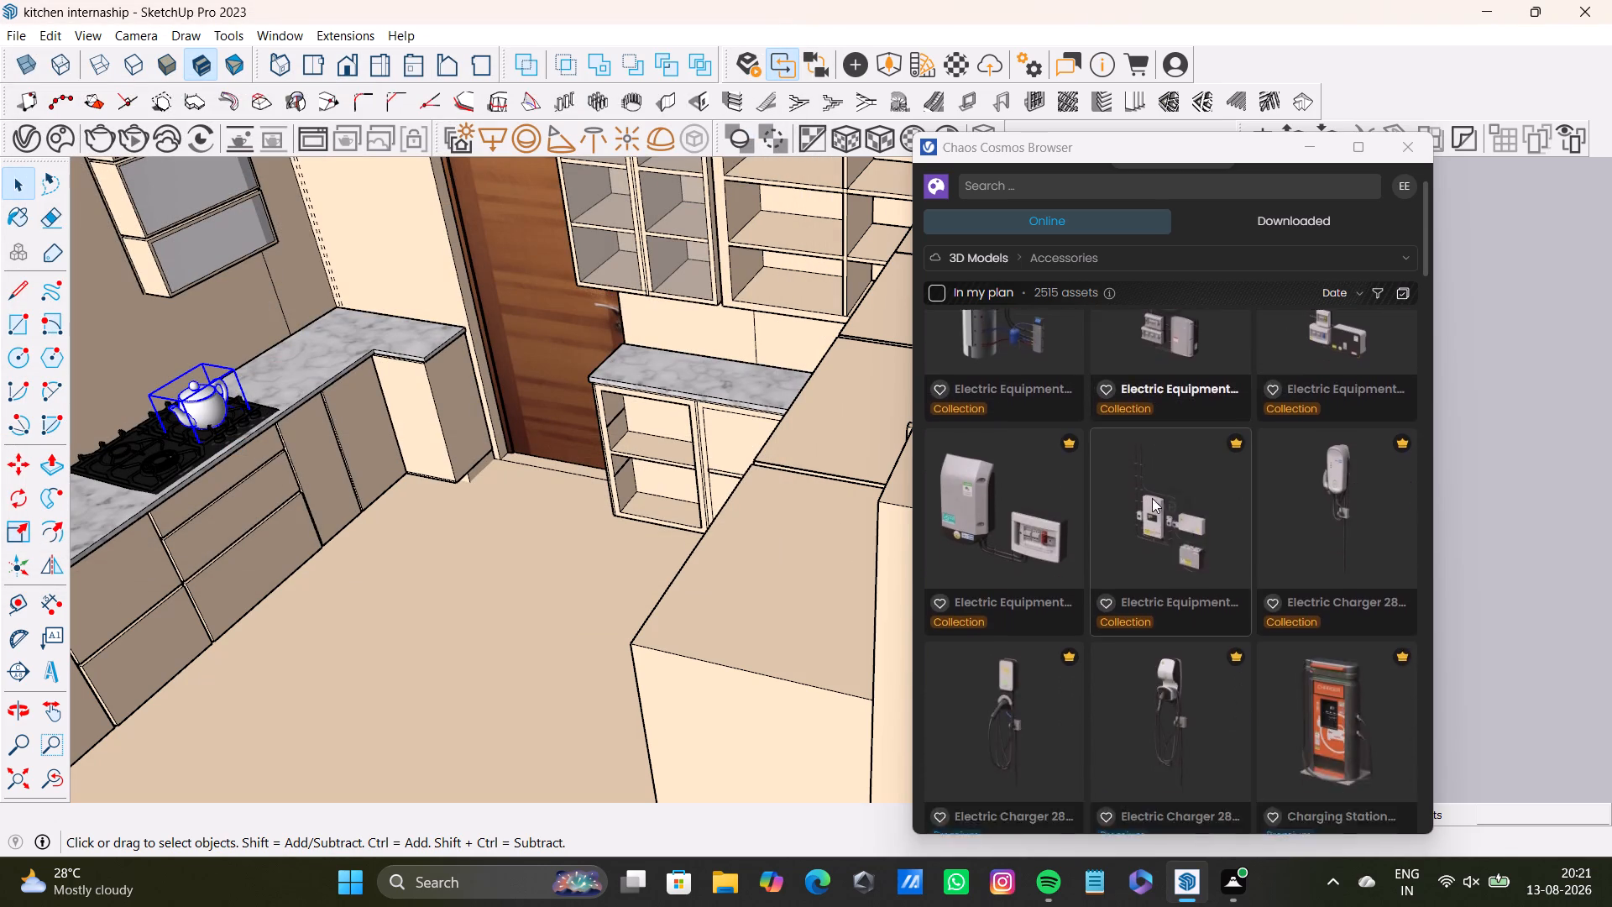
pyautogui.scroll(-3, 1152, 498)
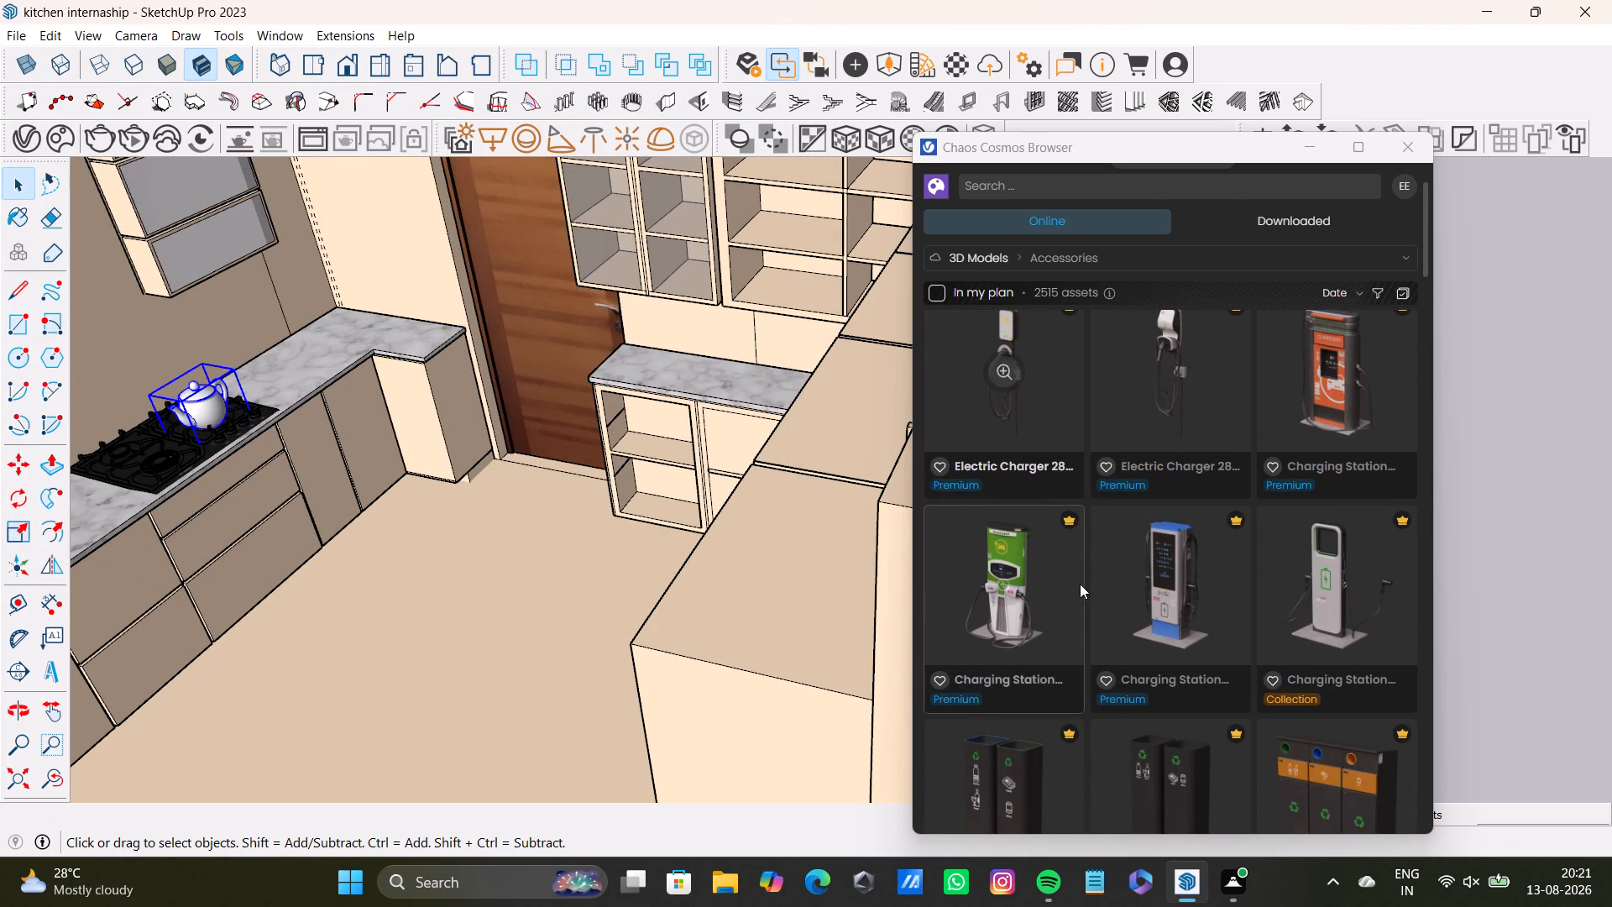
pyautogui.scroll(-19, 1083, 586)
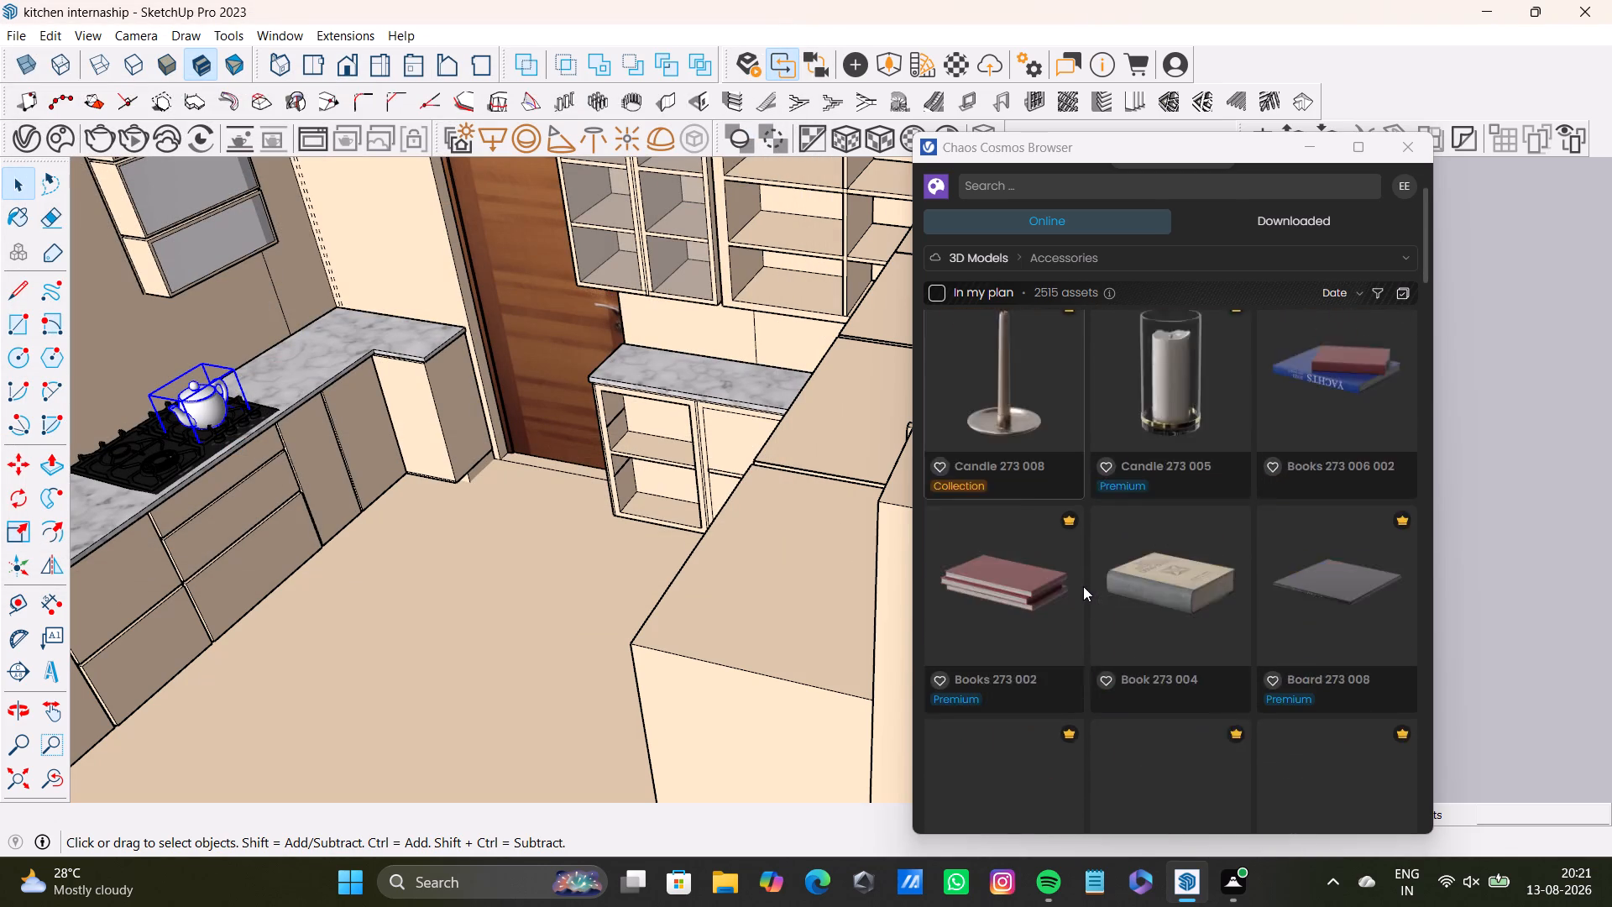
pyautogui.scroll(-14, 1083, 586)
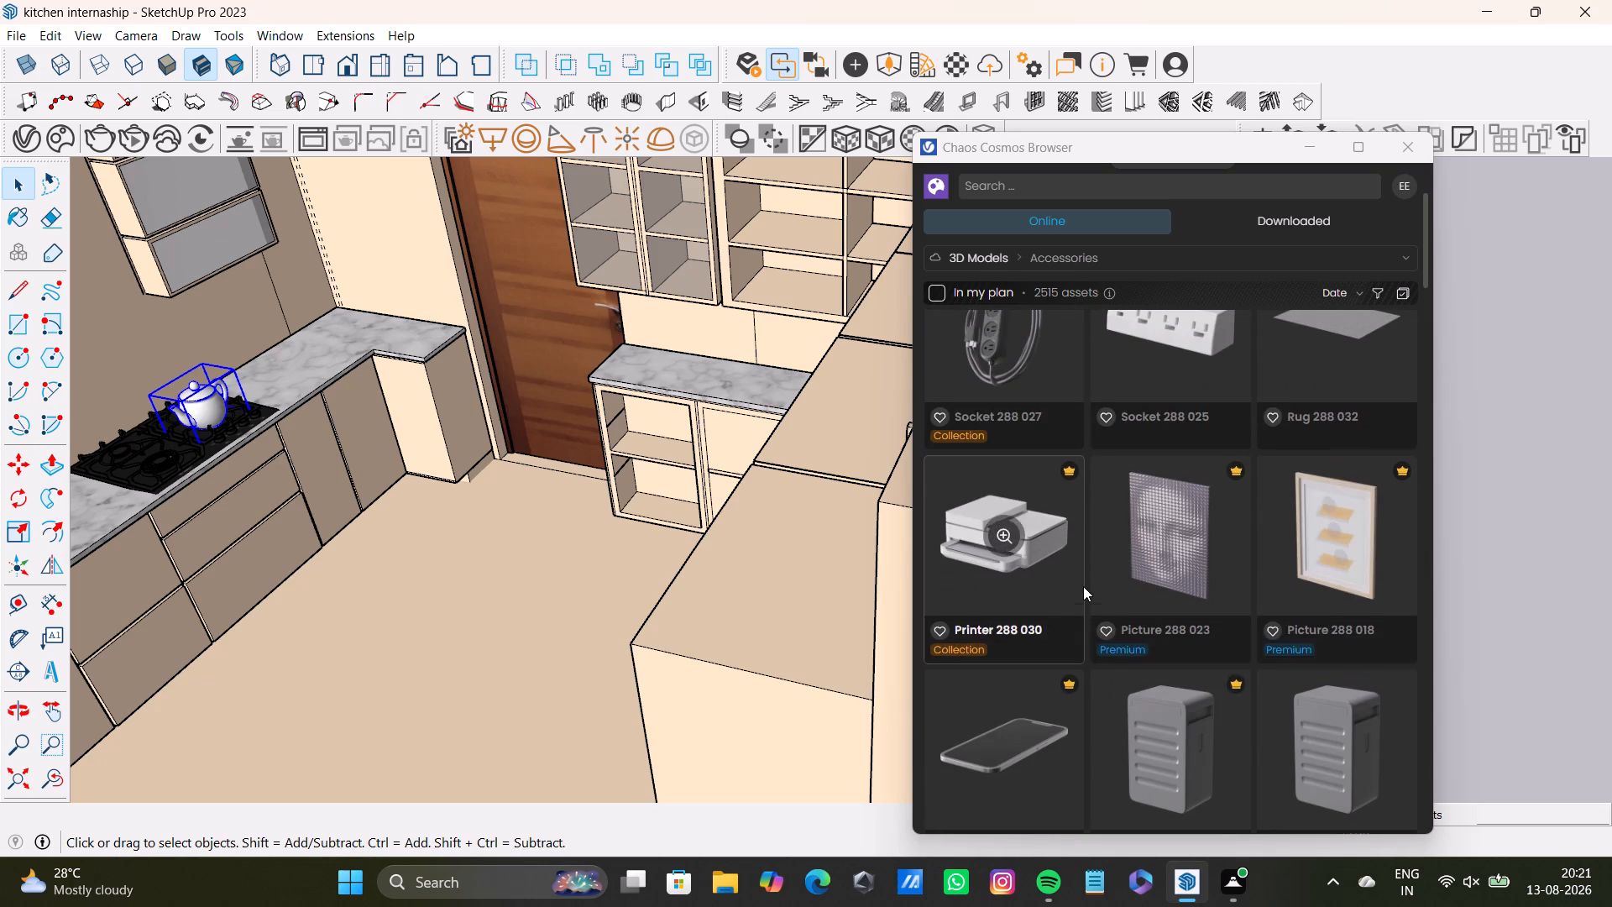
pyautogui.scroll(-20, 1083, 586)
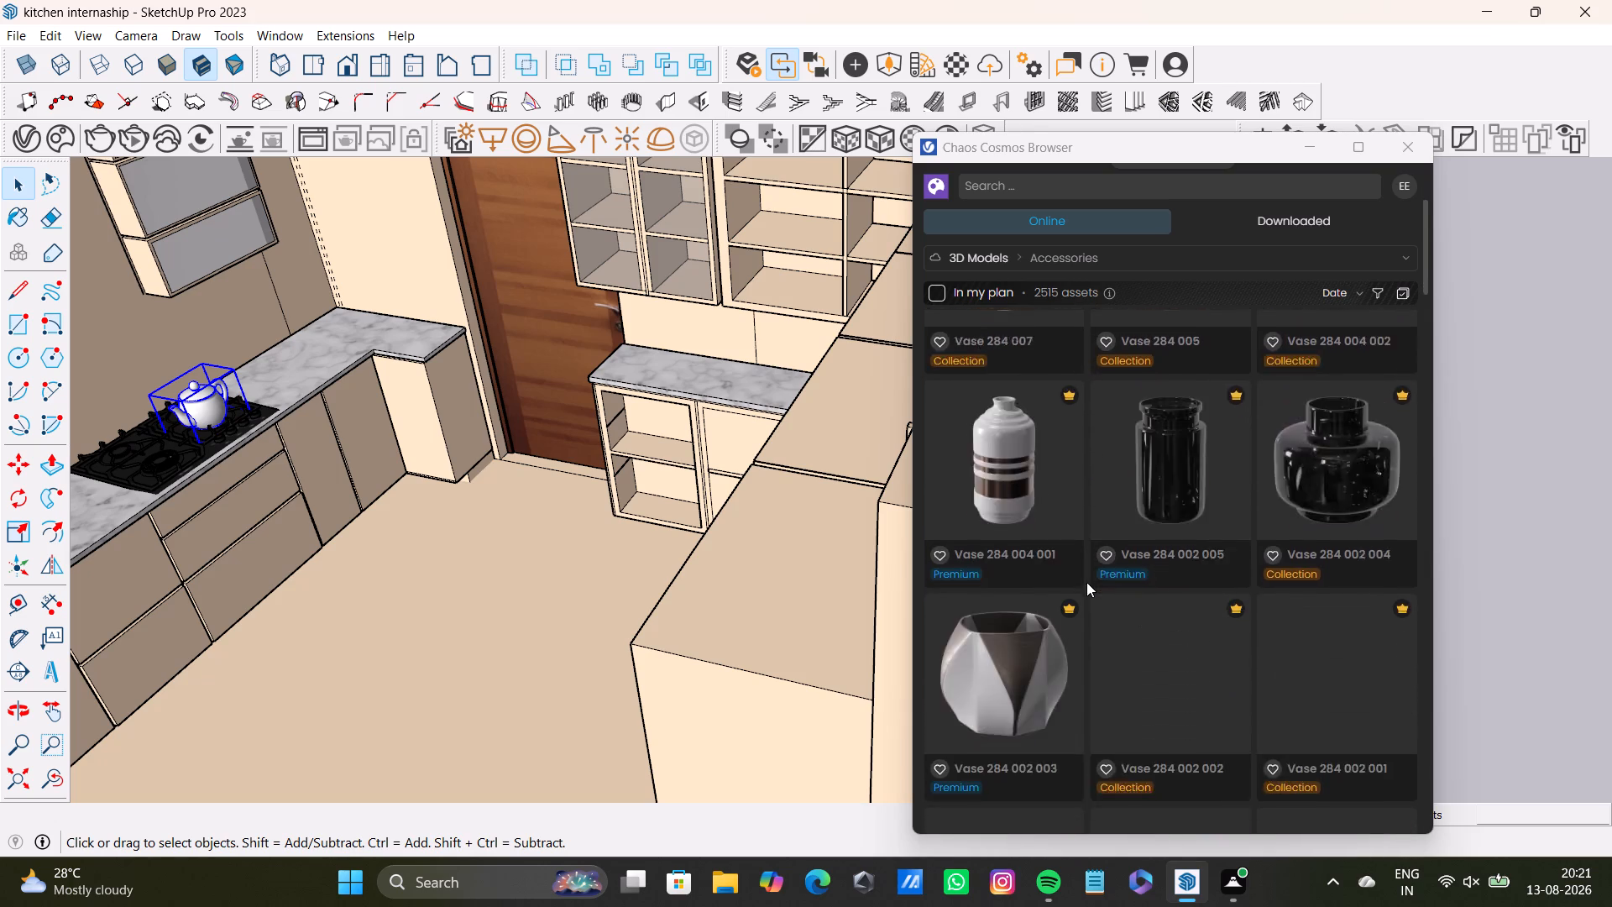
pyautogui.scroll(-16, 1086, 582)
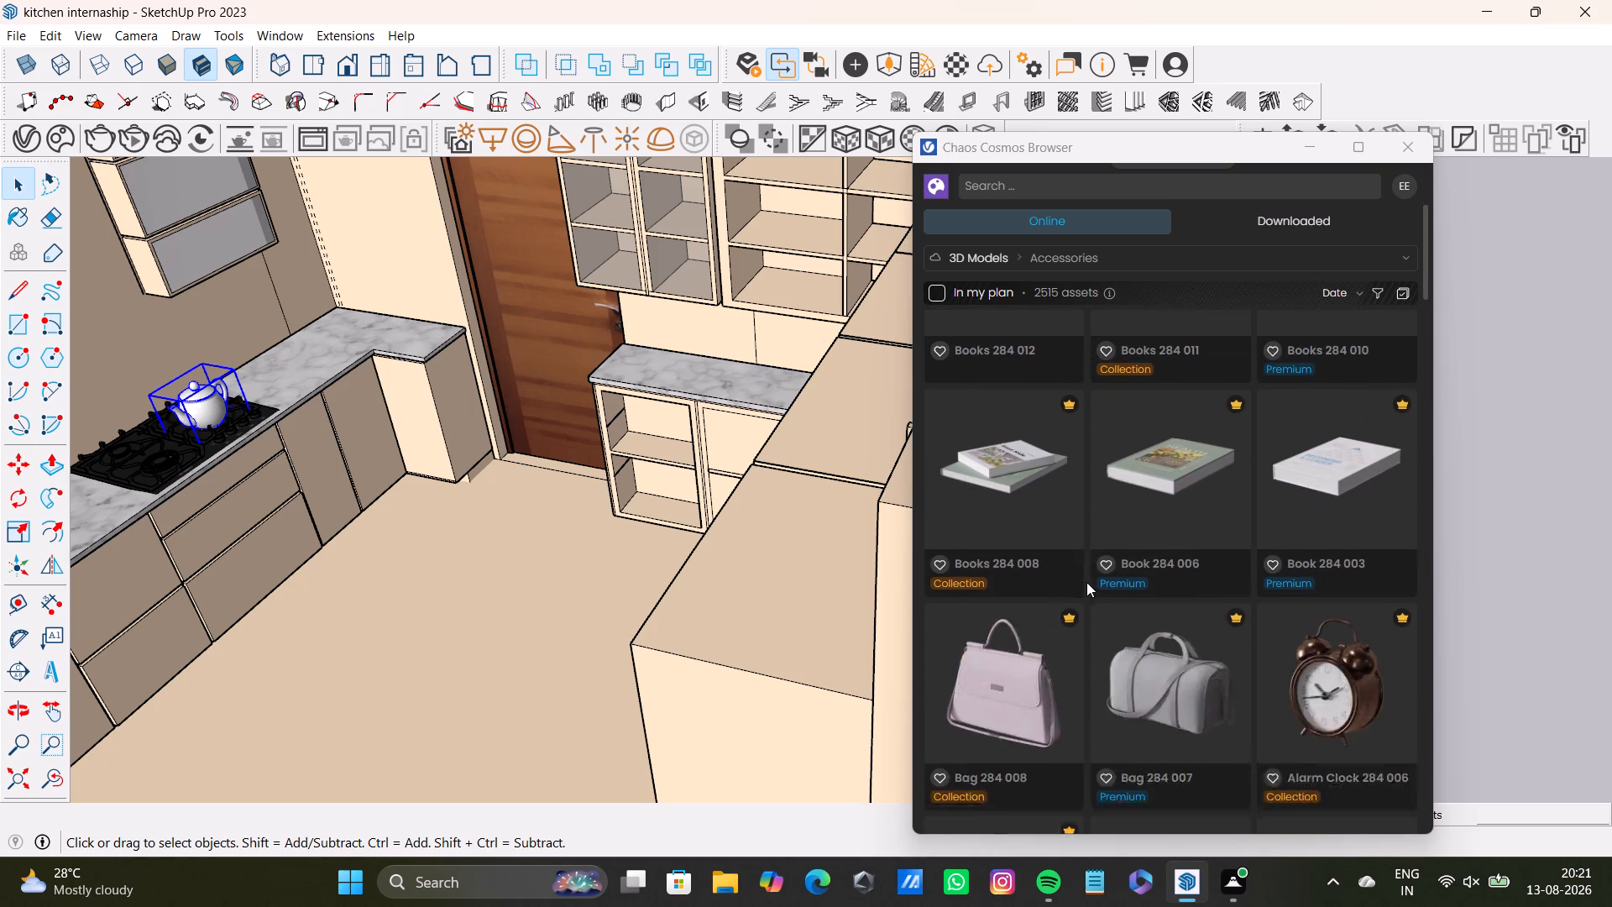
pyautogui.scroll(-17, 1086, 582)
pyautogui.scroll(-4, 1092, 579)
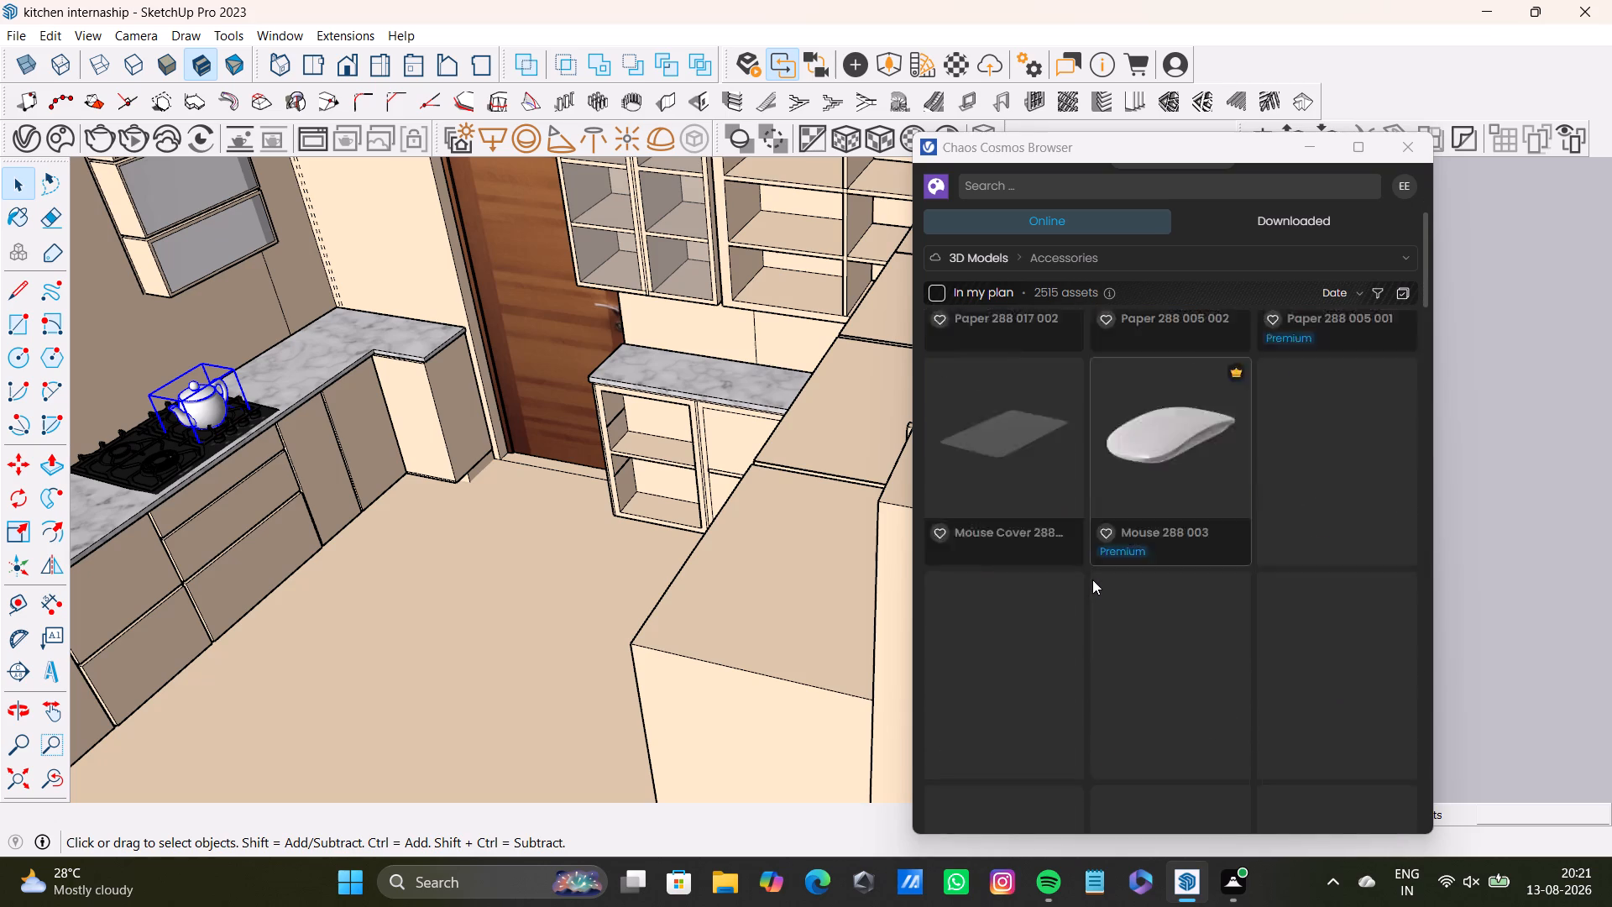
pyautogui.scroll(-8, 1092, 579)
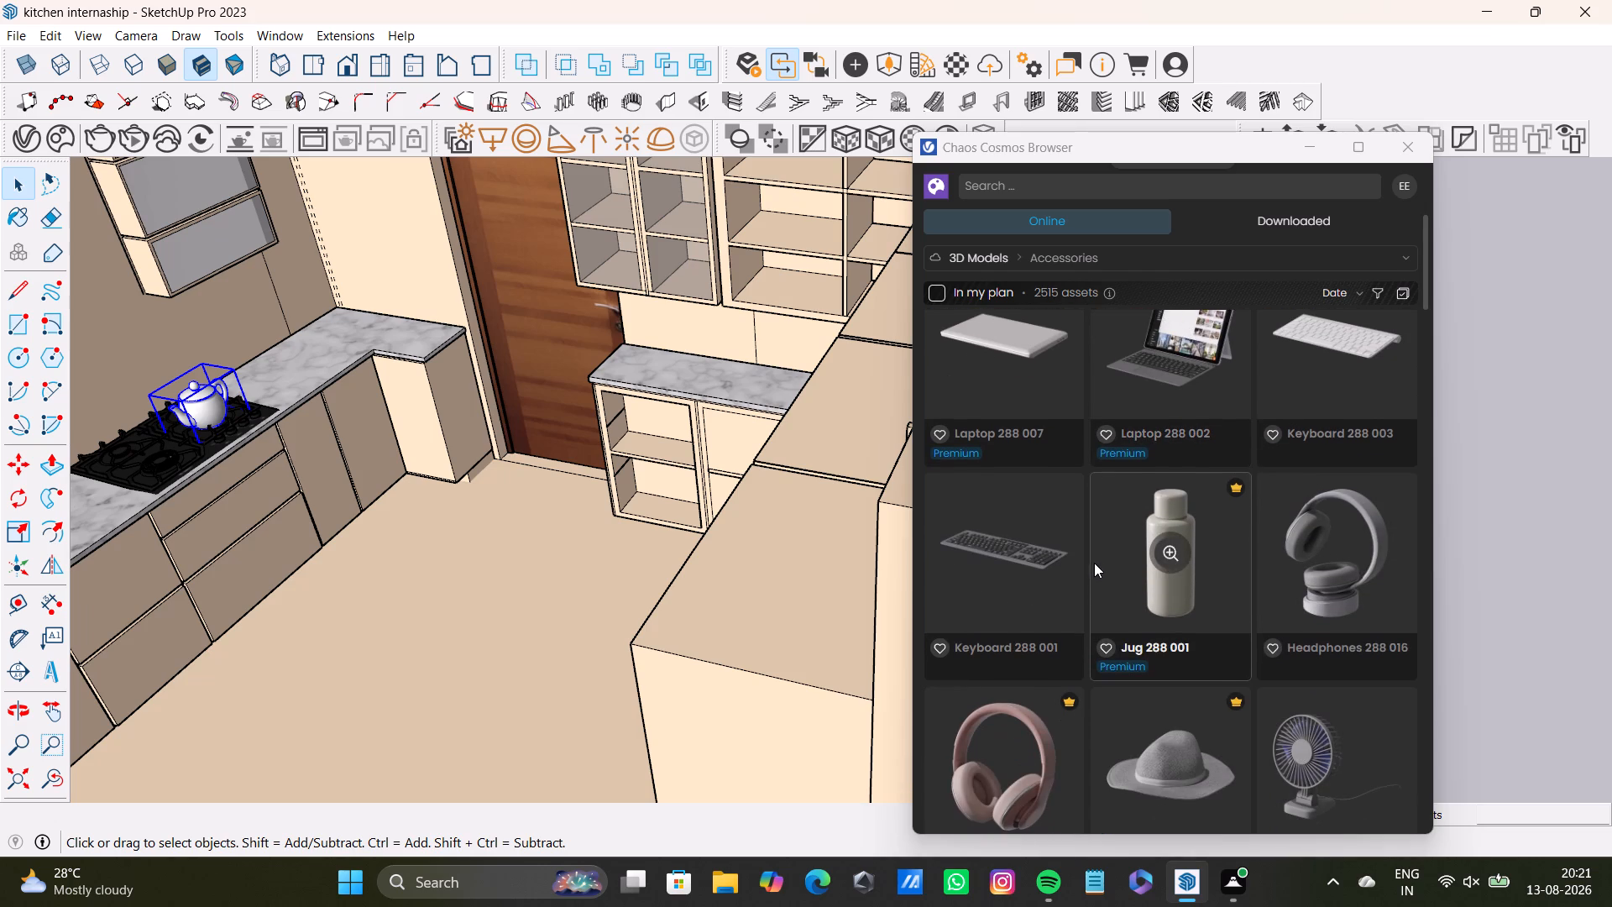
pyautogui.scroll(-5, 1104, 458)
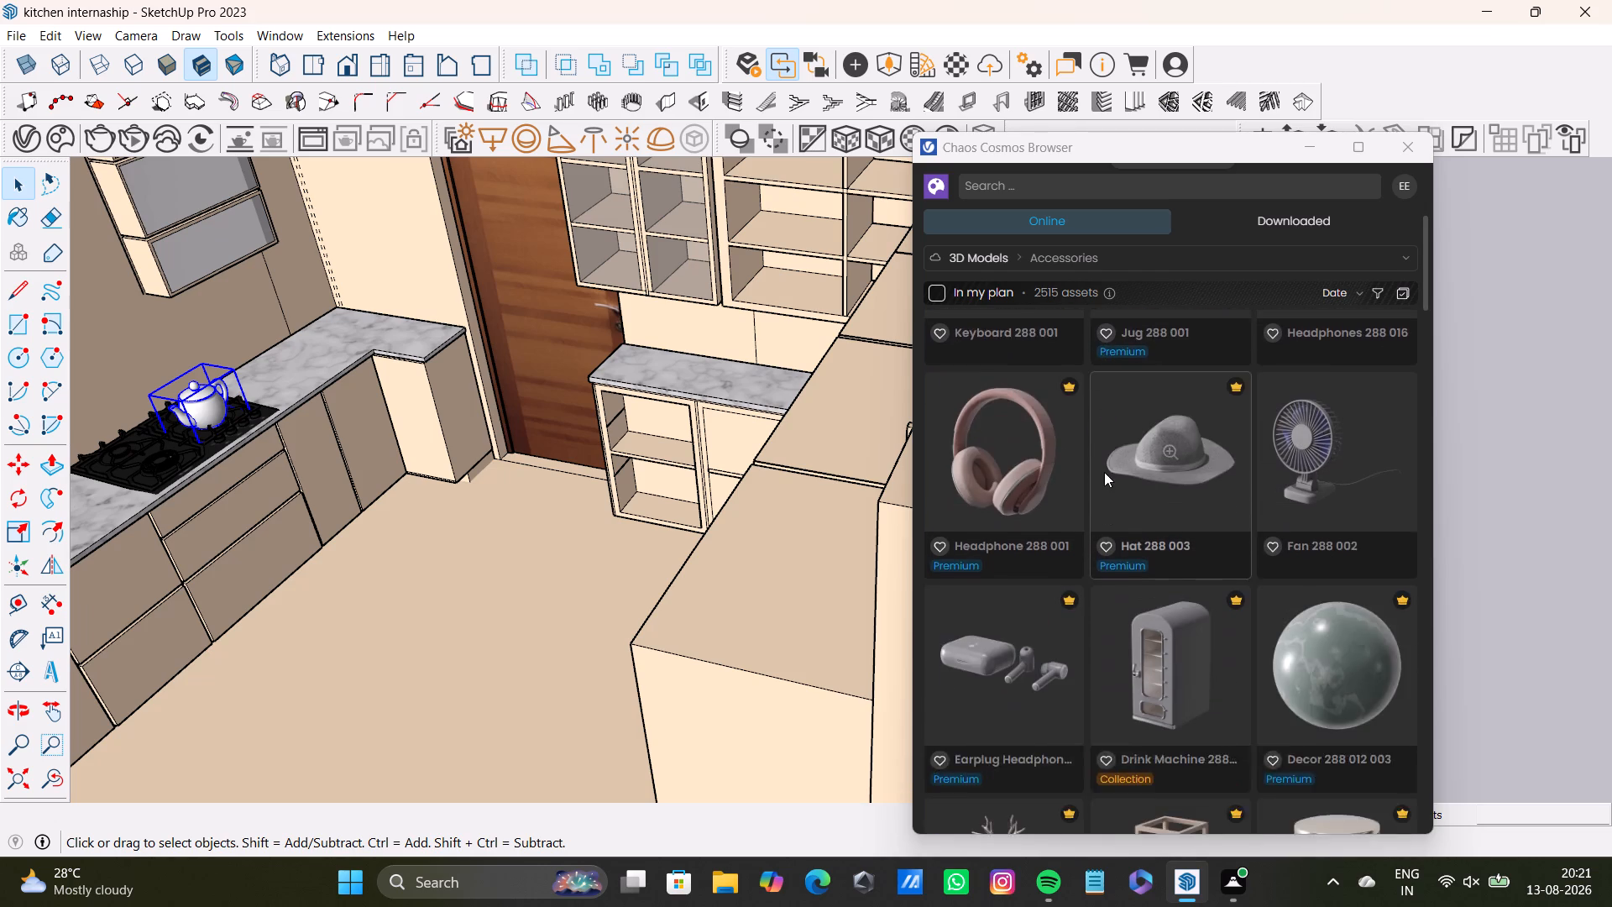
pyautogui.scroll(-14, 1104, 472)
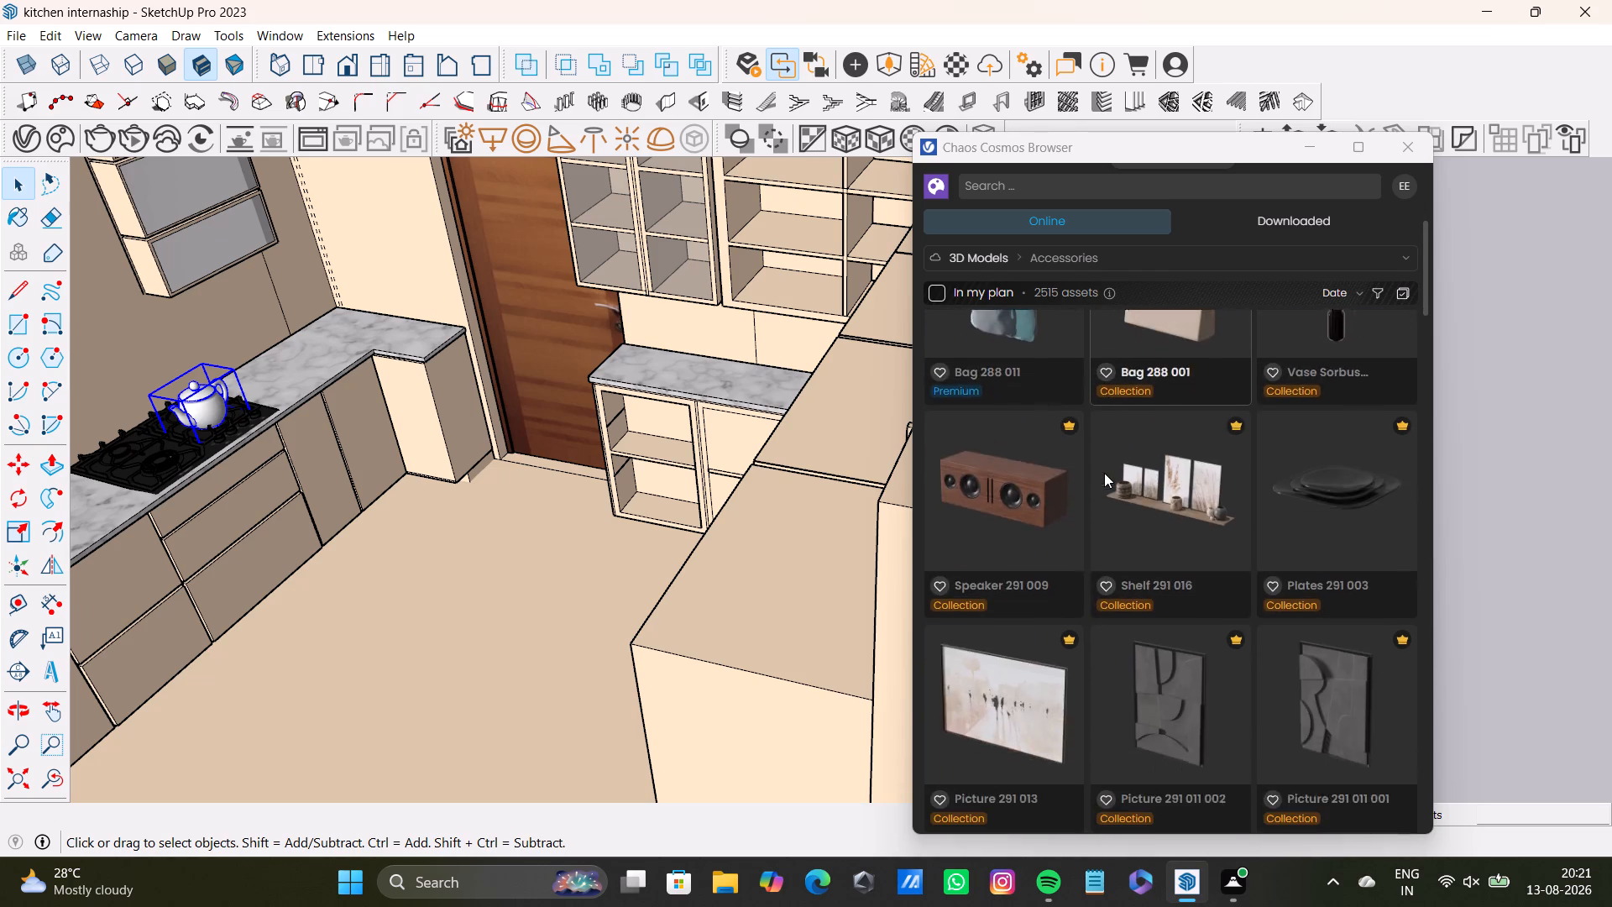
pyautogui.scroll(-12, 1104, 473)
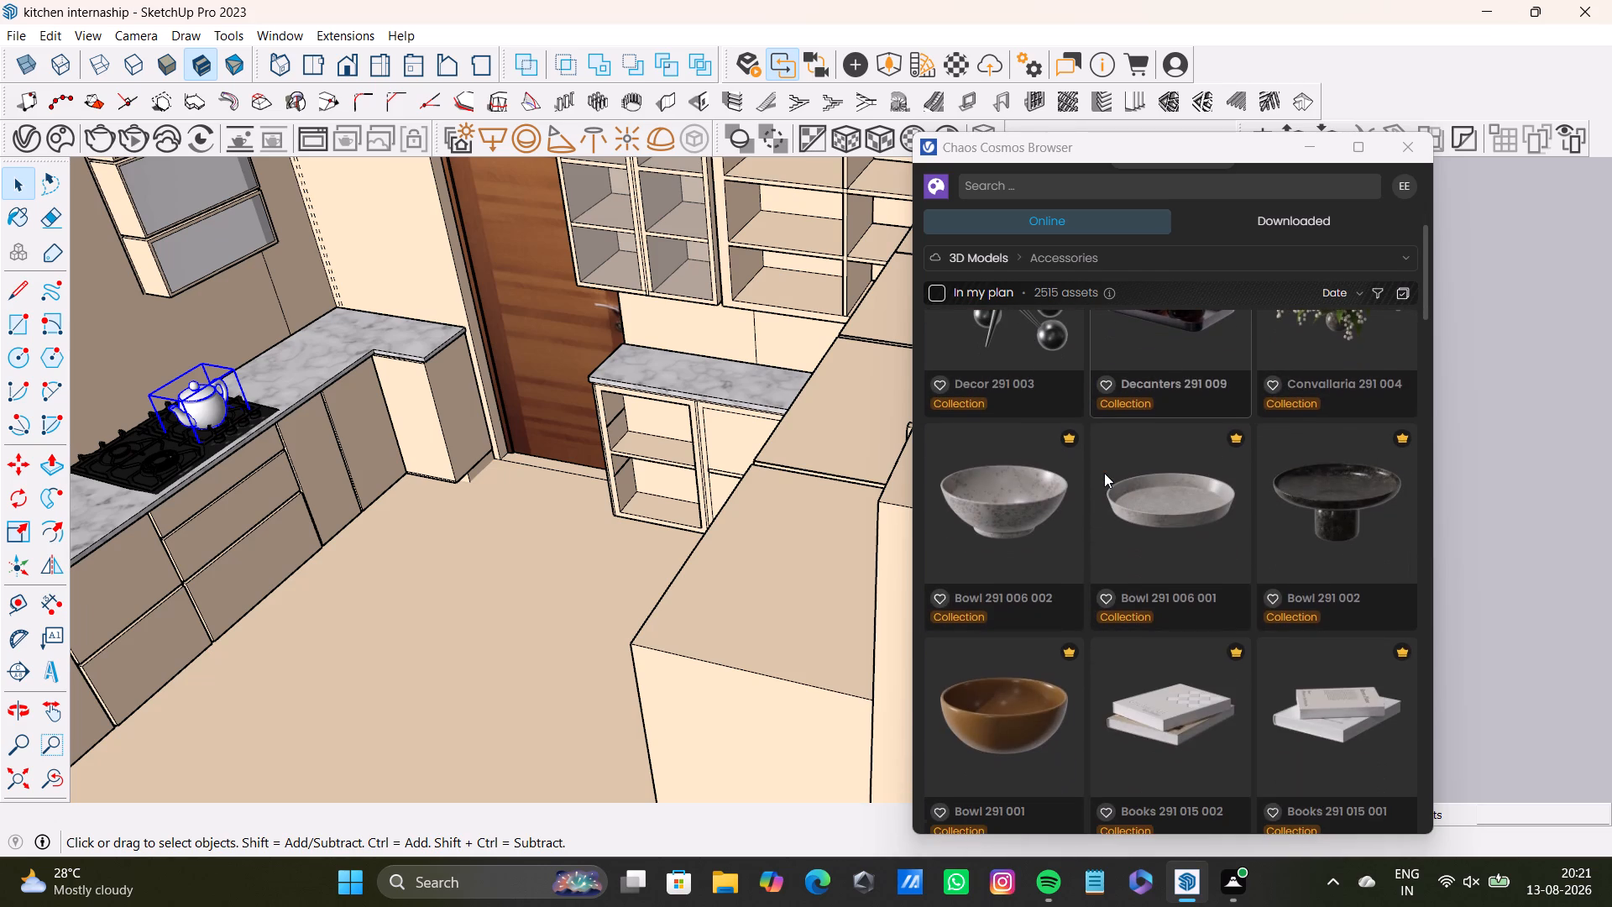
pyautogui.scroll(-7, 1104, 473)
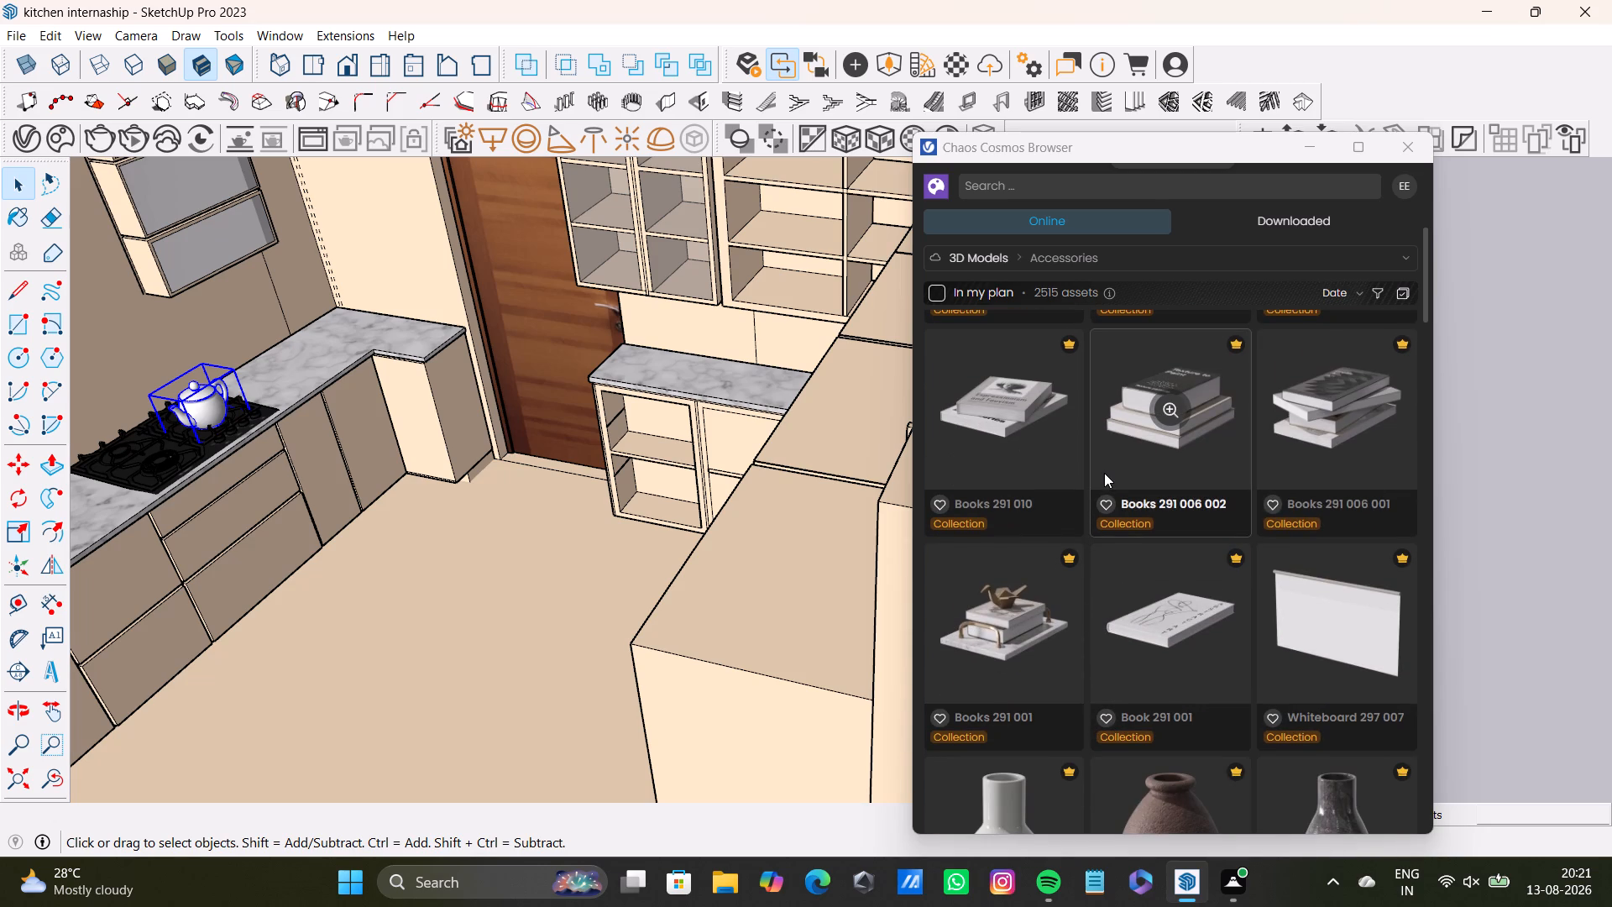
pyautogui.scroll(-20, 1070, 625)
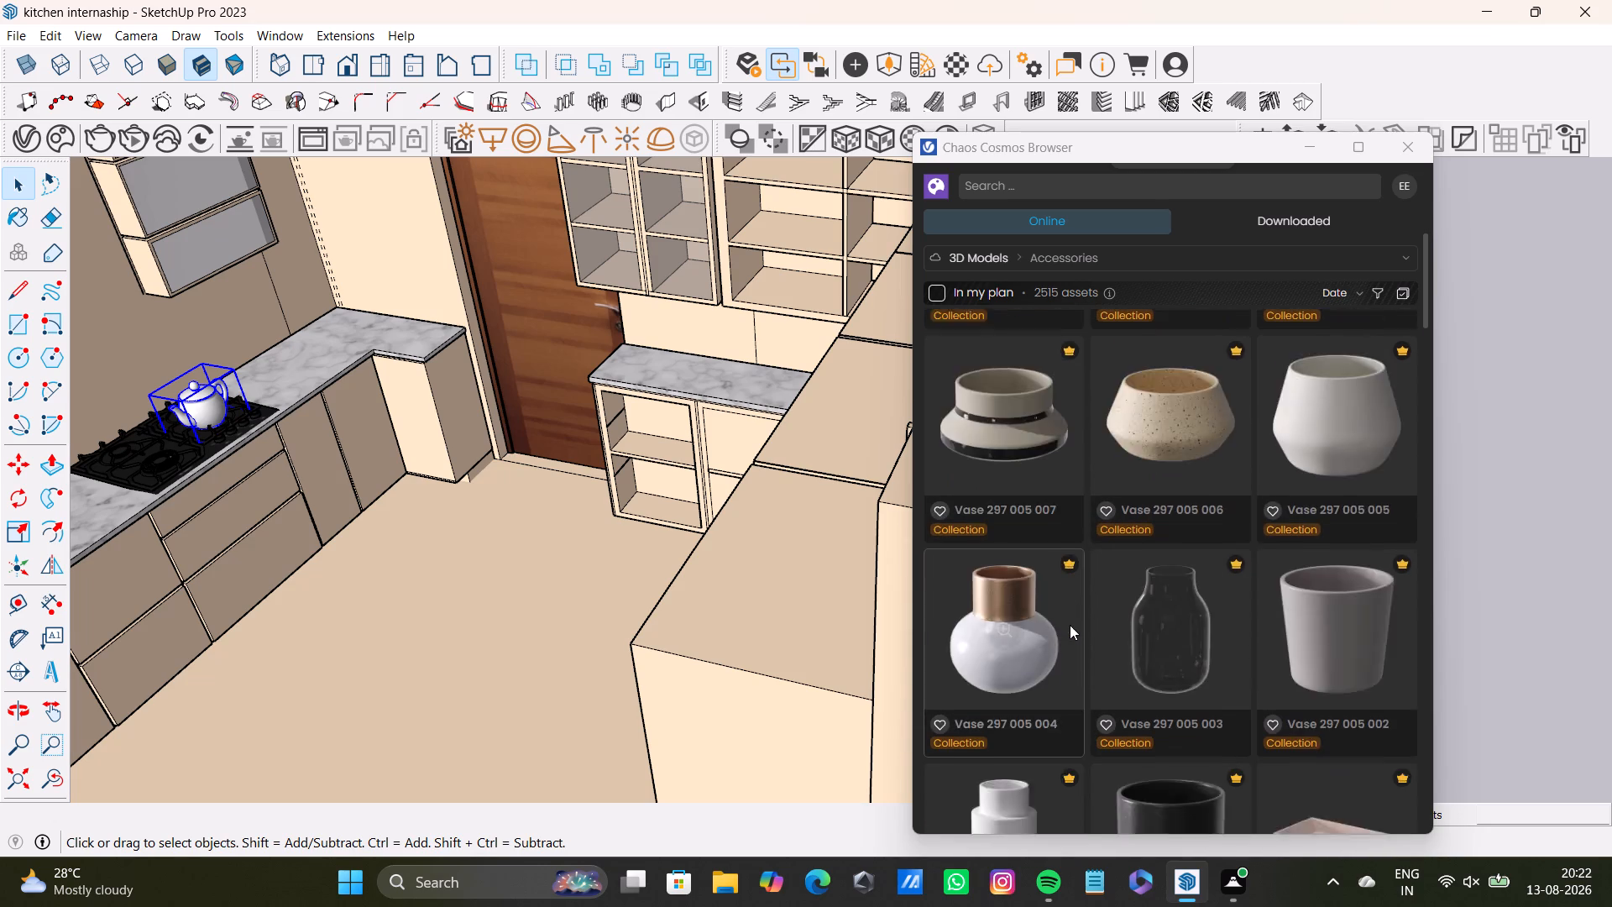
pyautogui.scroll(-14, 1070, 625)
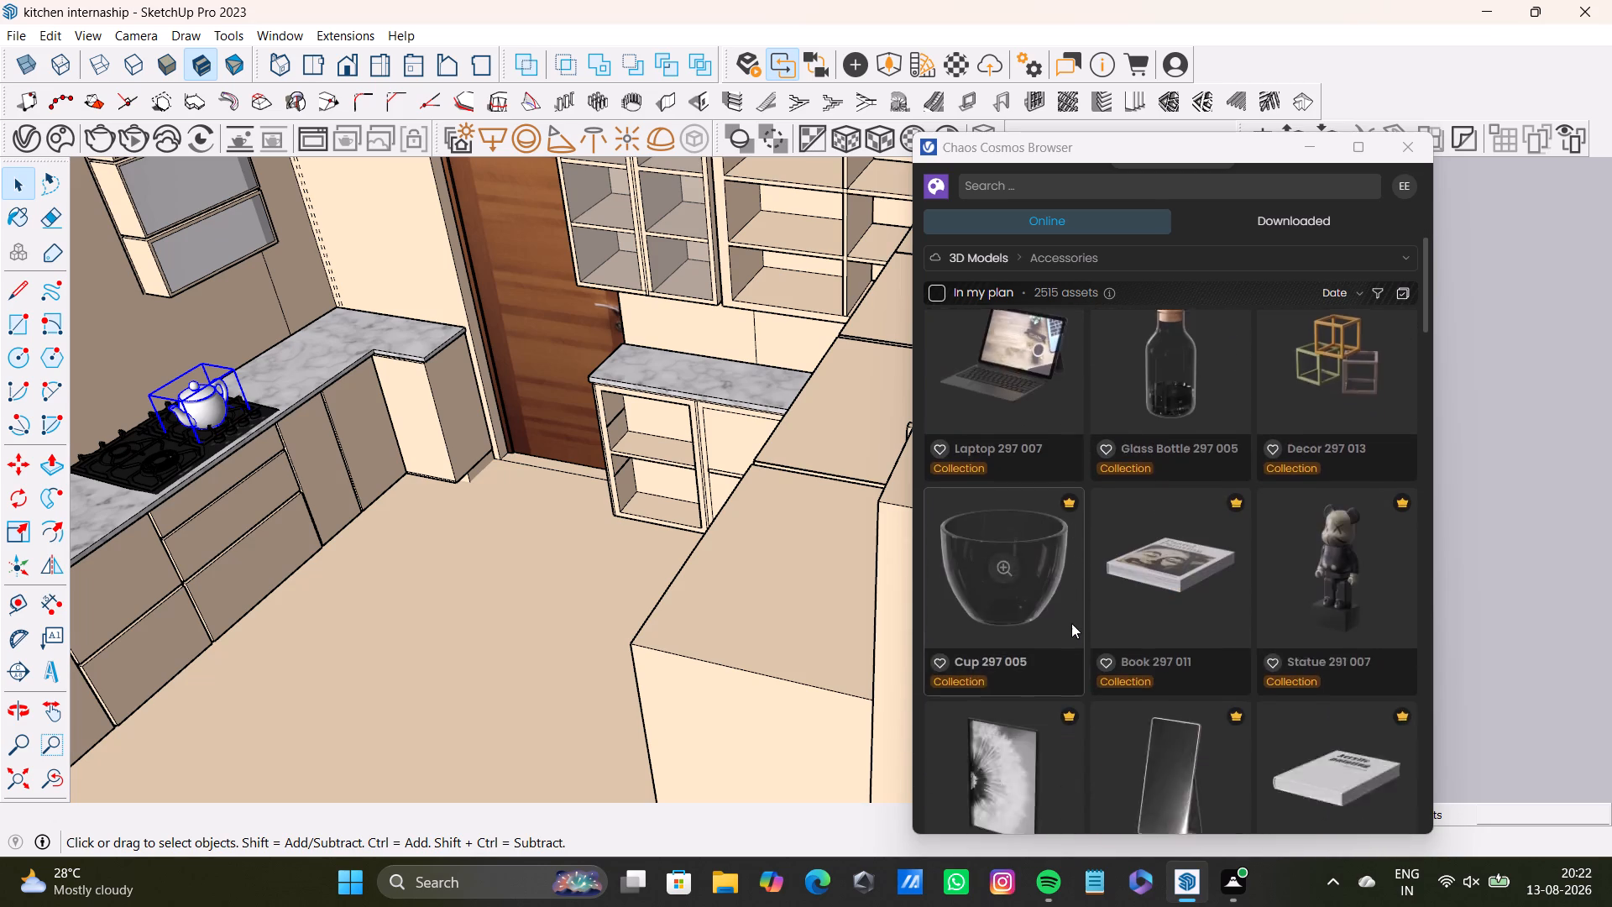
pyautogui.scroll(-14, 1071, 623)
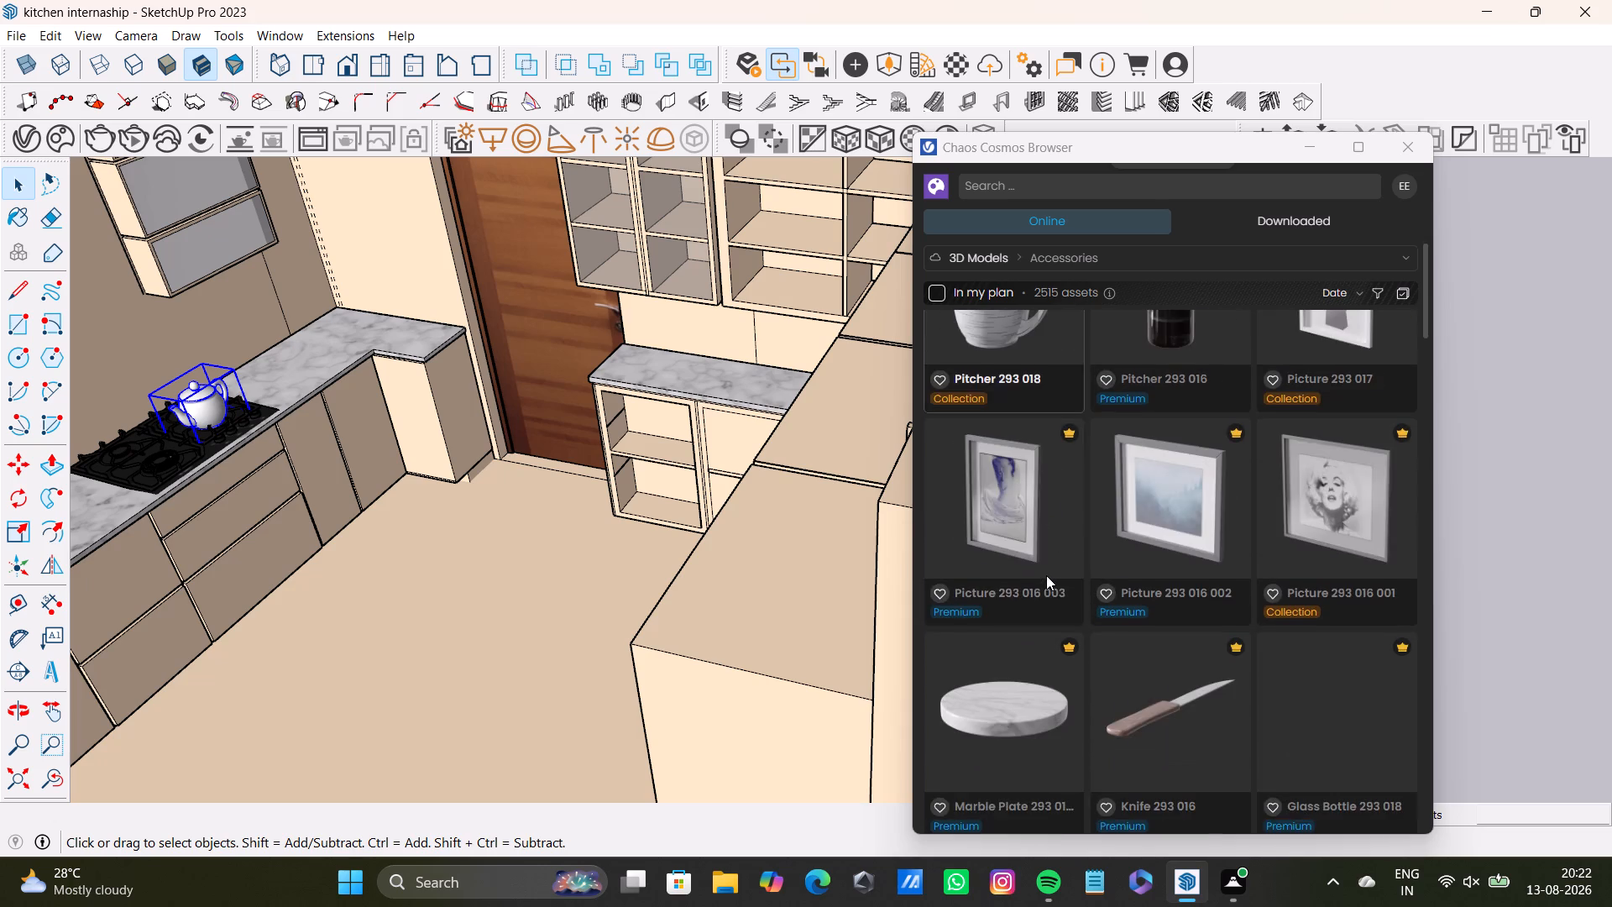
pyautogui.scroll(-18, 1046, 575)
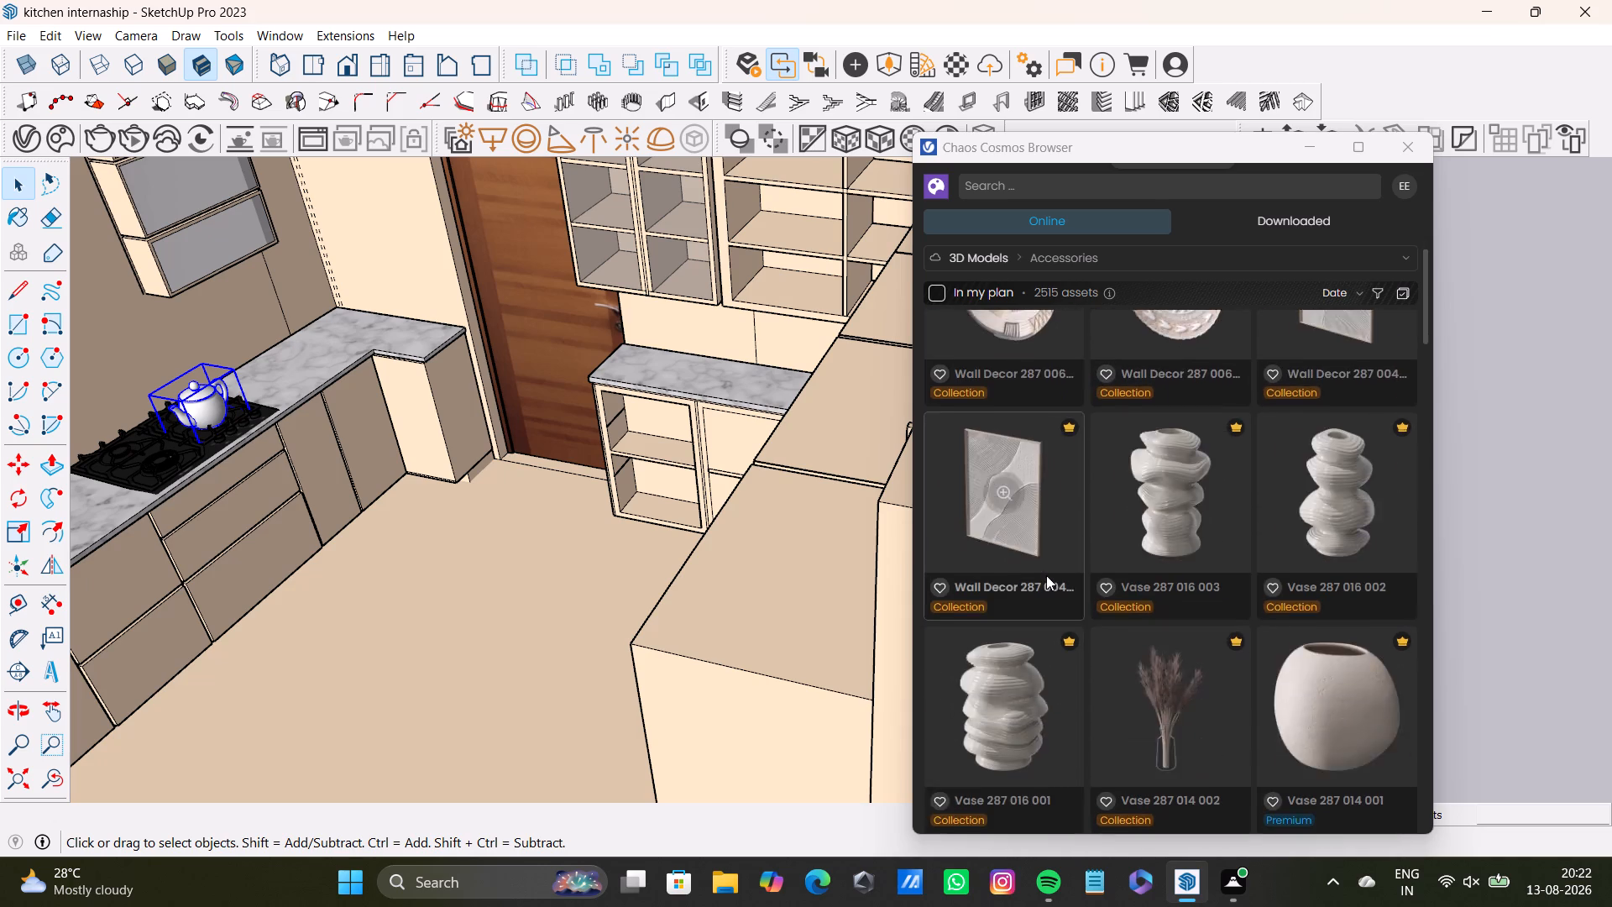
pyautogui.scroll(-17, 1046, 575)
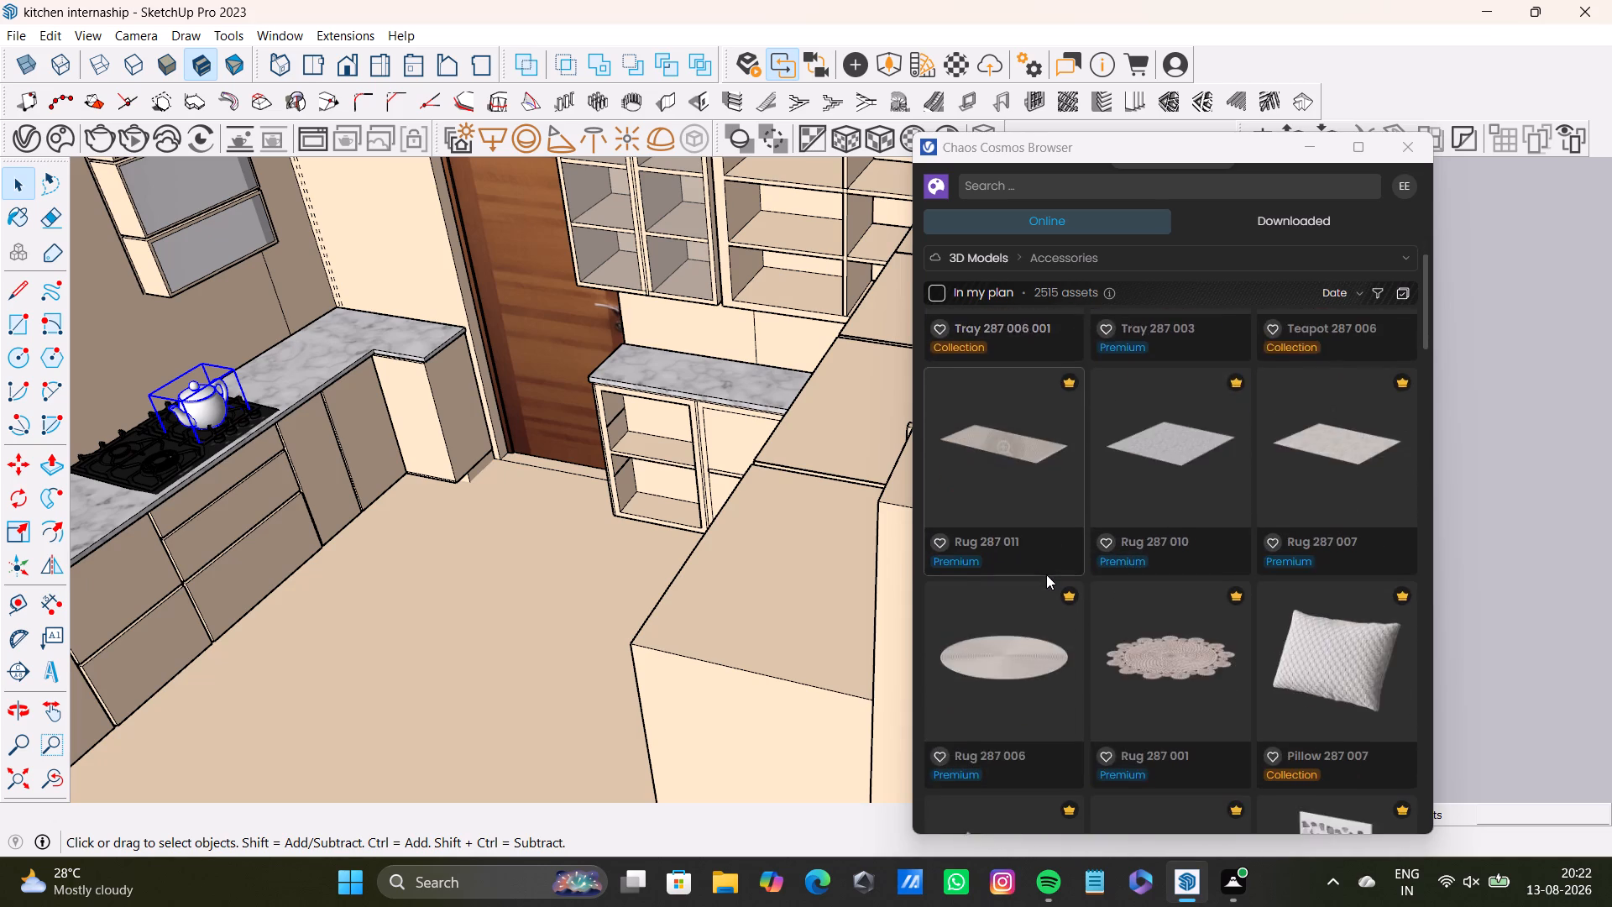
pyautogui.scroll(-8, 1046, 574)
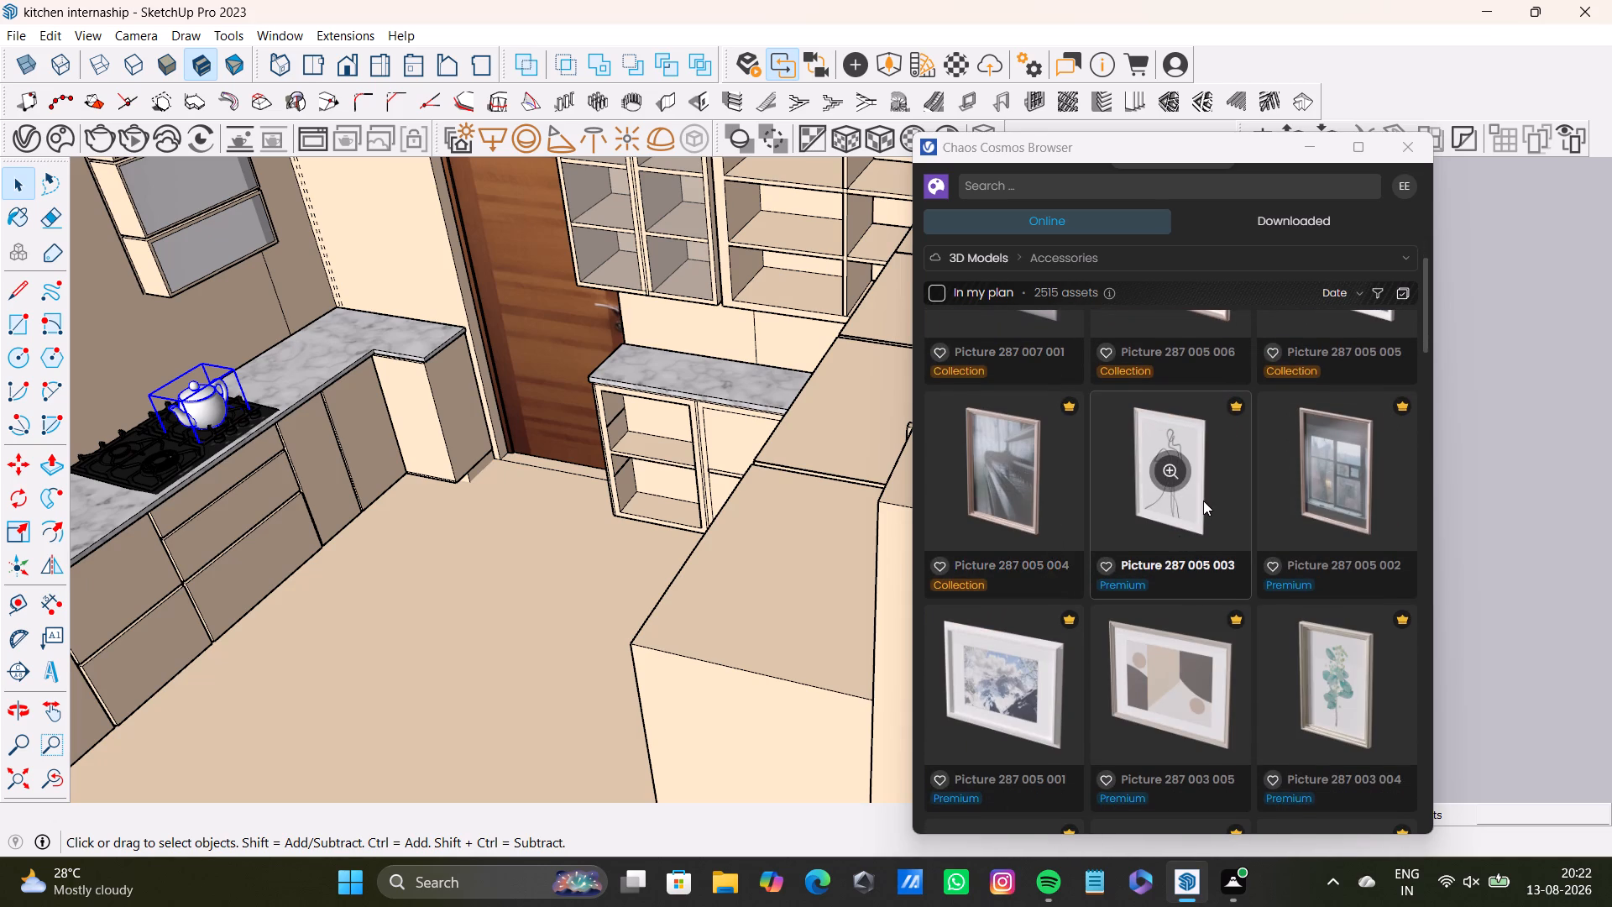
pyautogui.scroll(-7, 1203, 500)
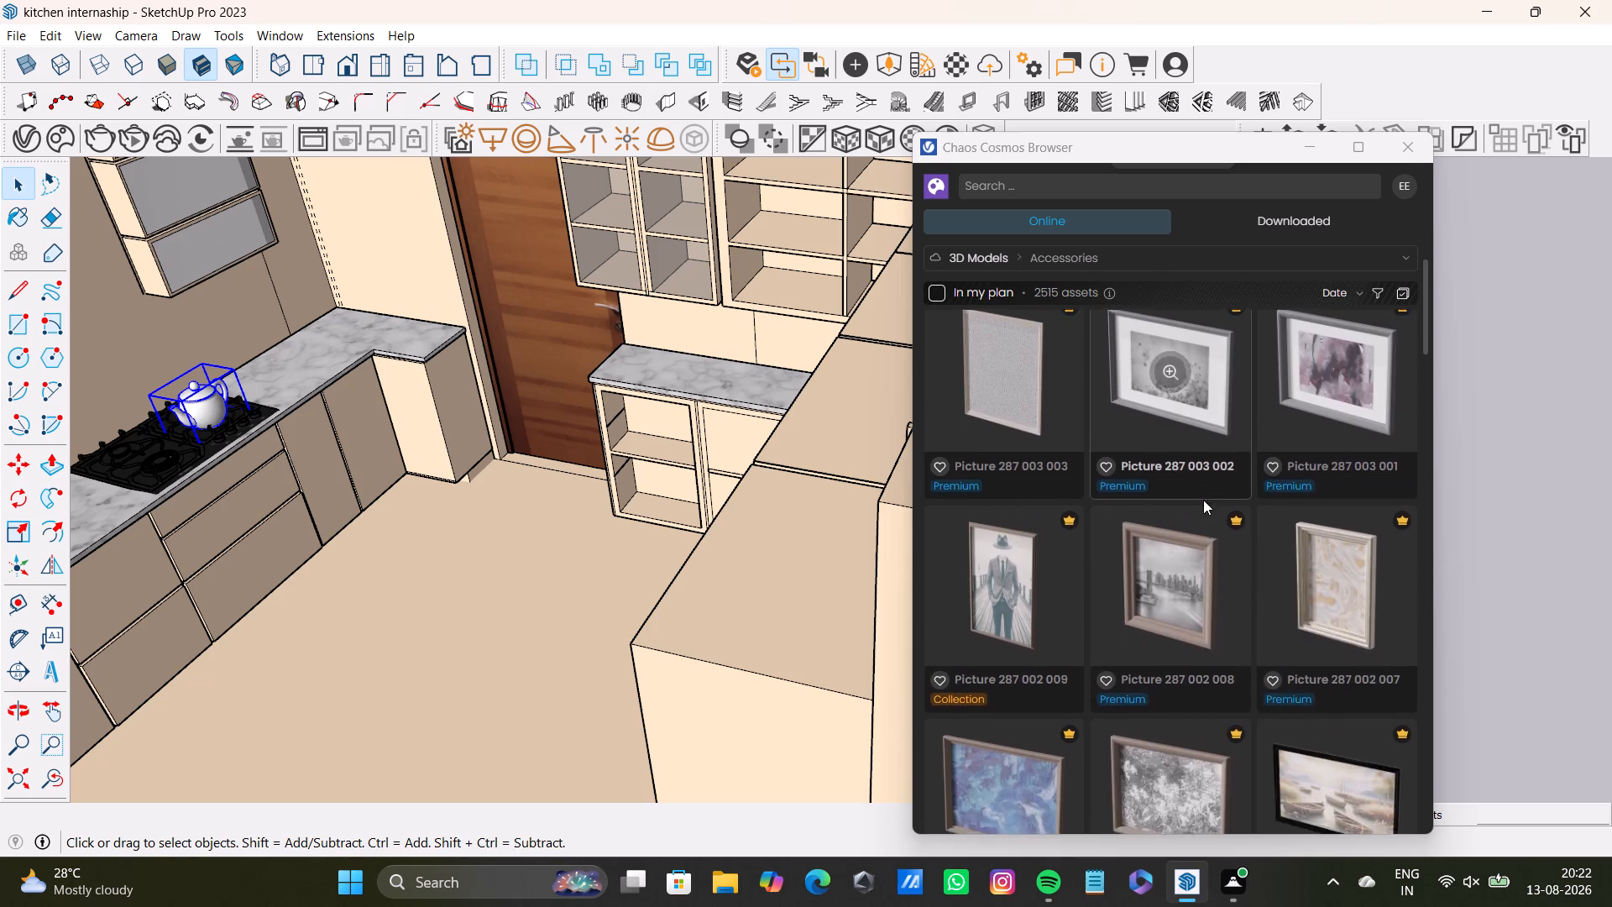
pyautogui.scroll(-12, 1203, 500)
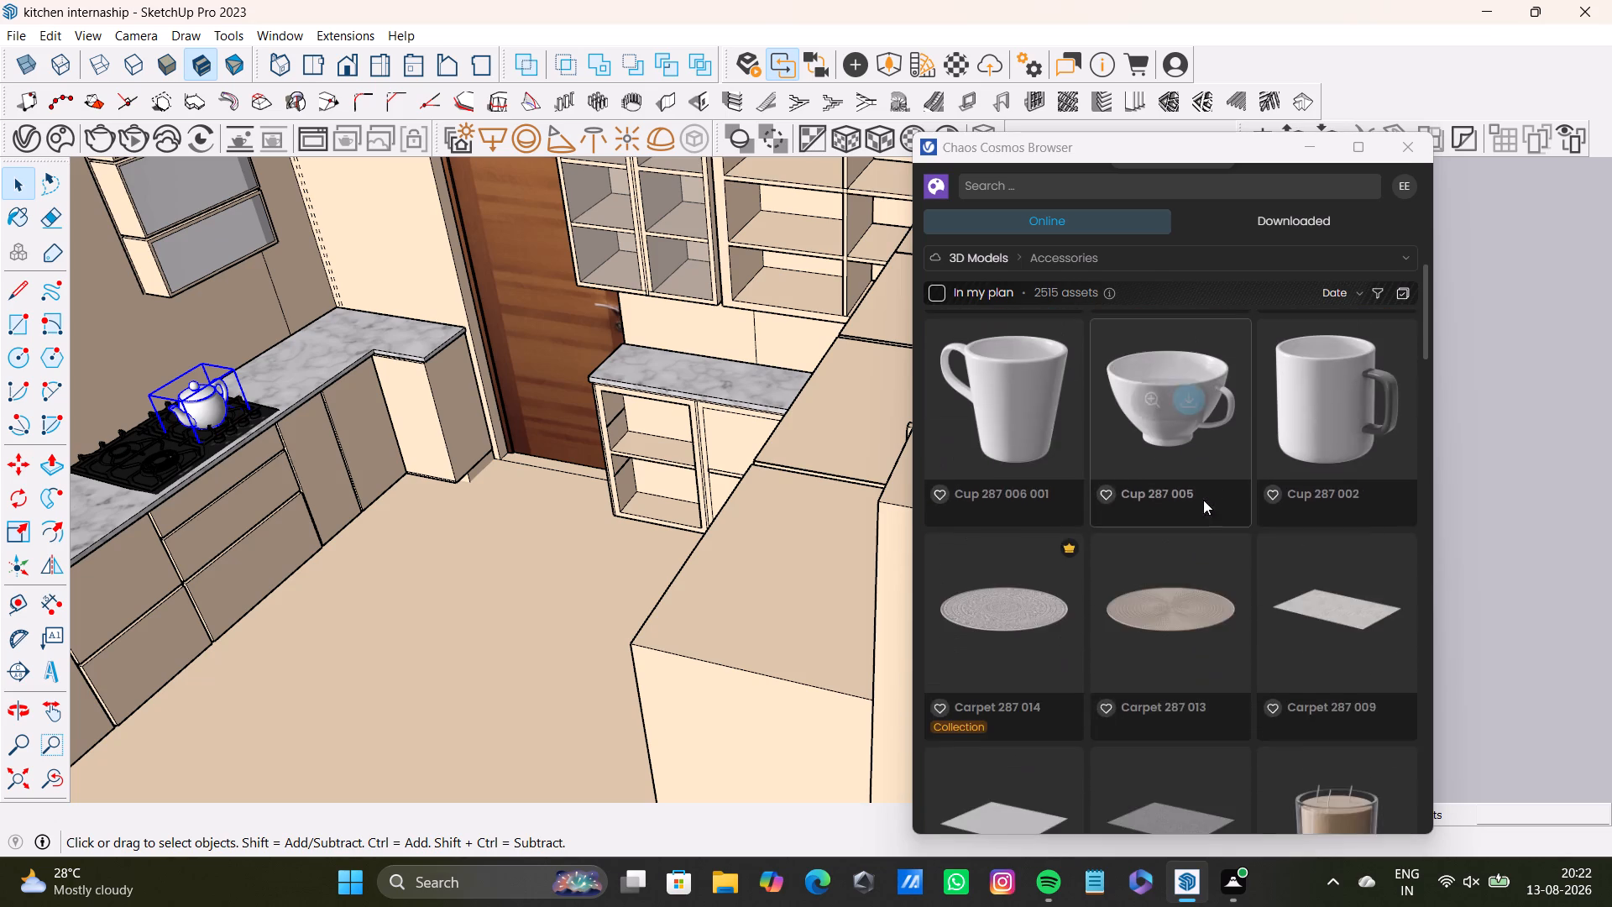
pyautogui.scroll(-18, 1203, 500)
pyautogui.scroll(-5, 1203, 500)
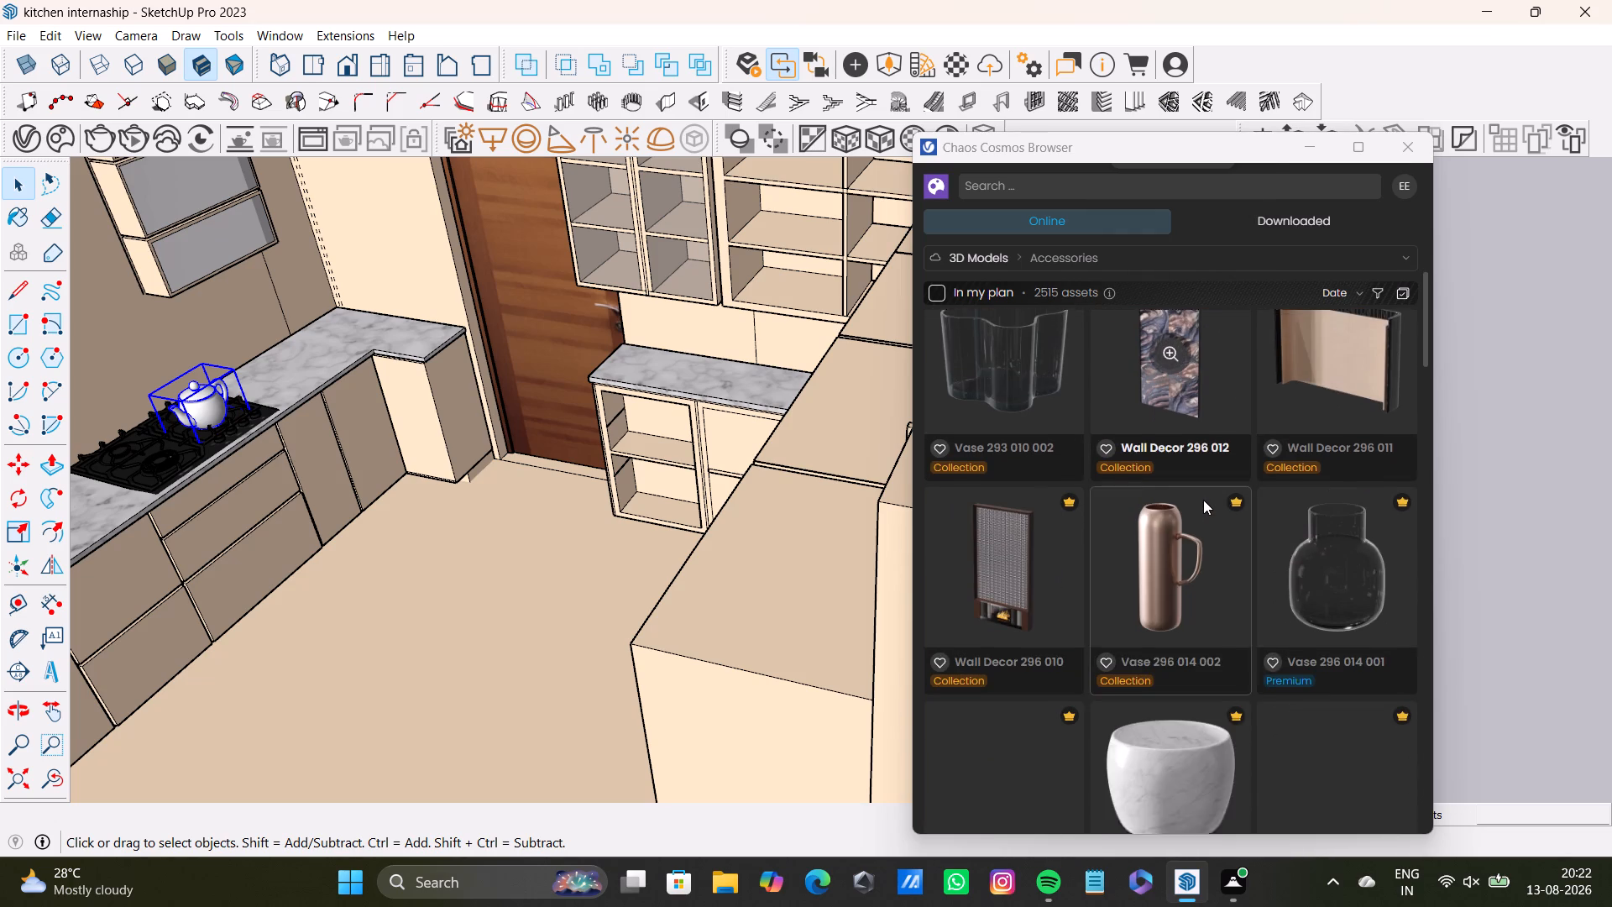
pyautogui.scroll(-12, 1203, 500)
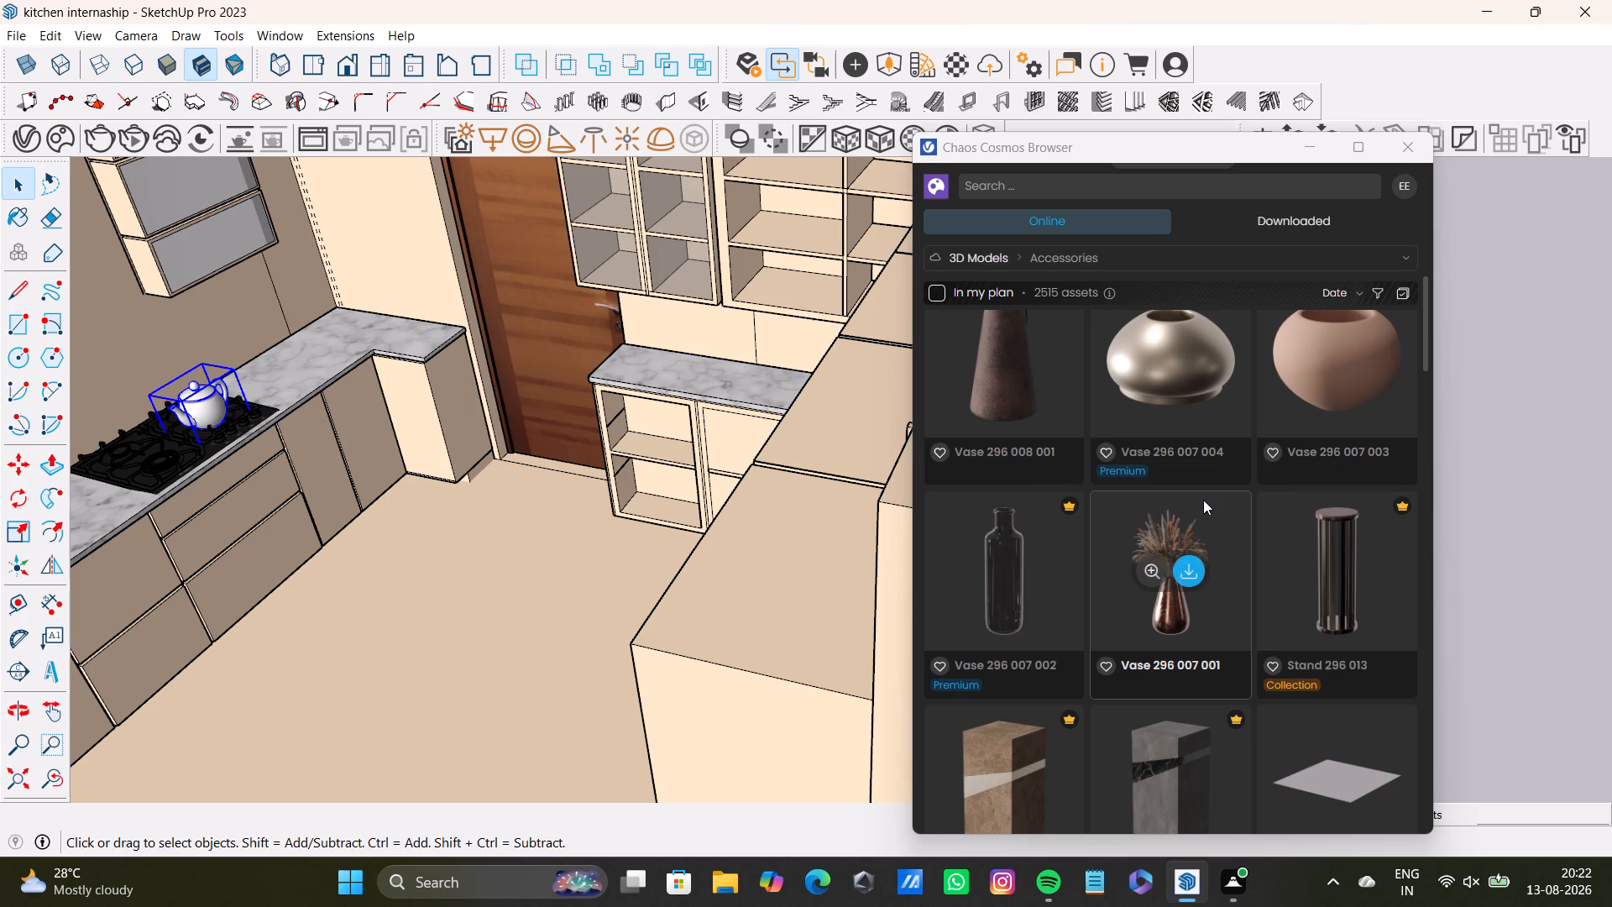
pyautogui.scroll(-6, 1203, 500)
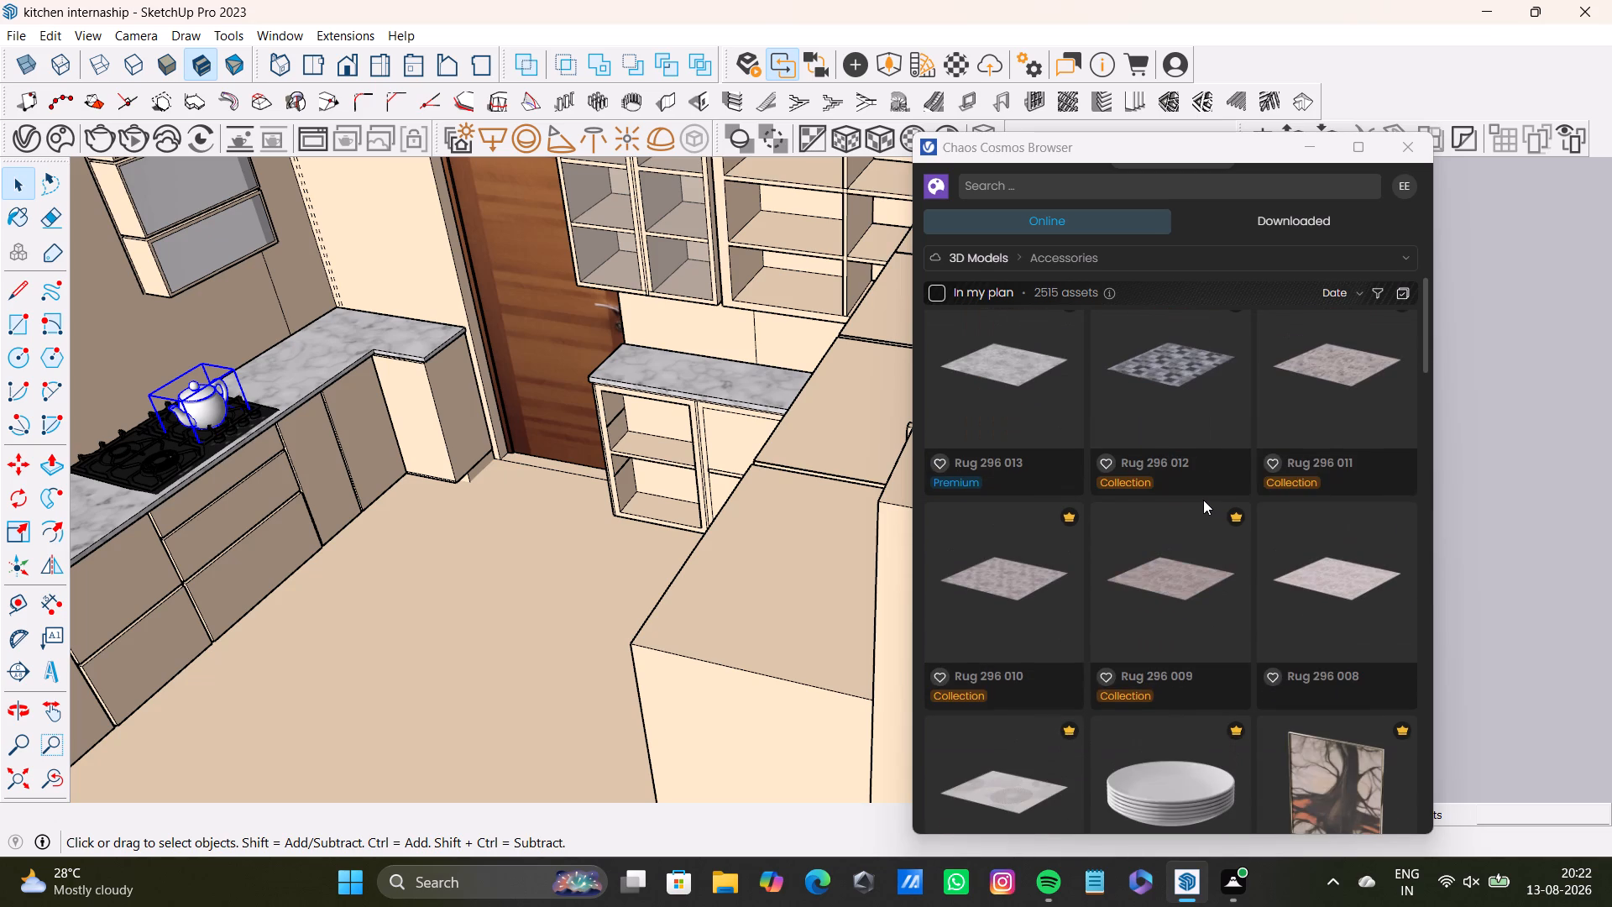
pyautogui.scroll(20, 1203, 500)
pyautogui.scroll(2, 1203, 500)
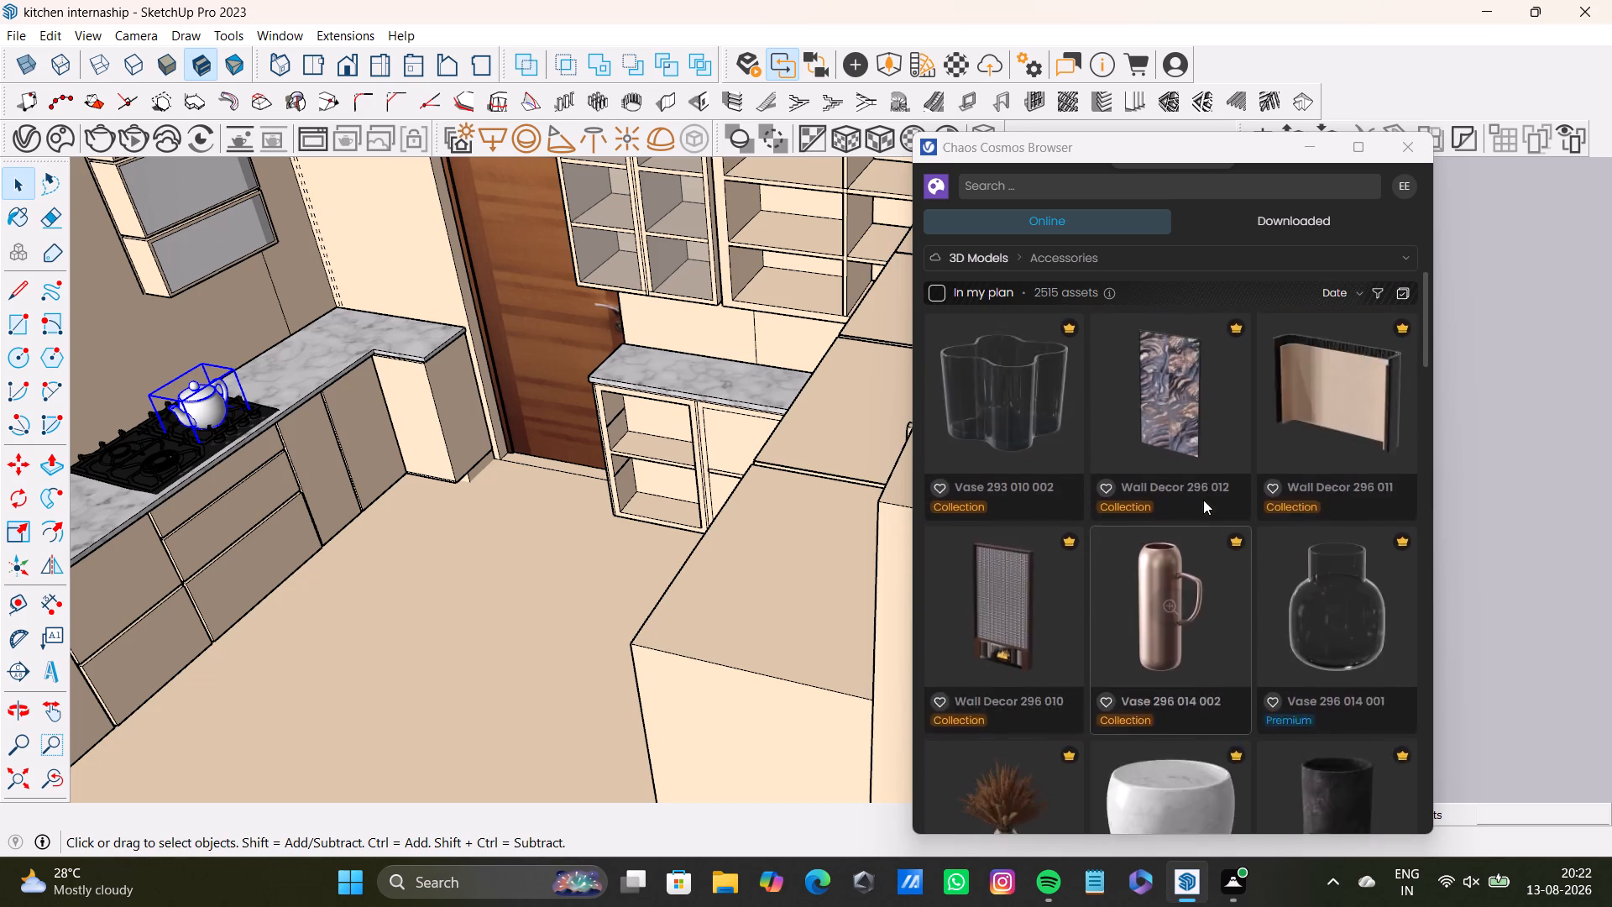
pyautogui.scroll(20, 1203, 500)
pyautogui.scroll(12, 1203, 500)
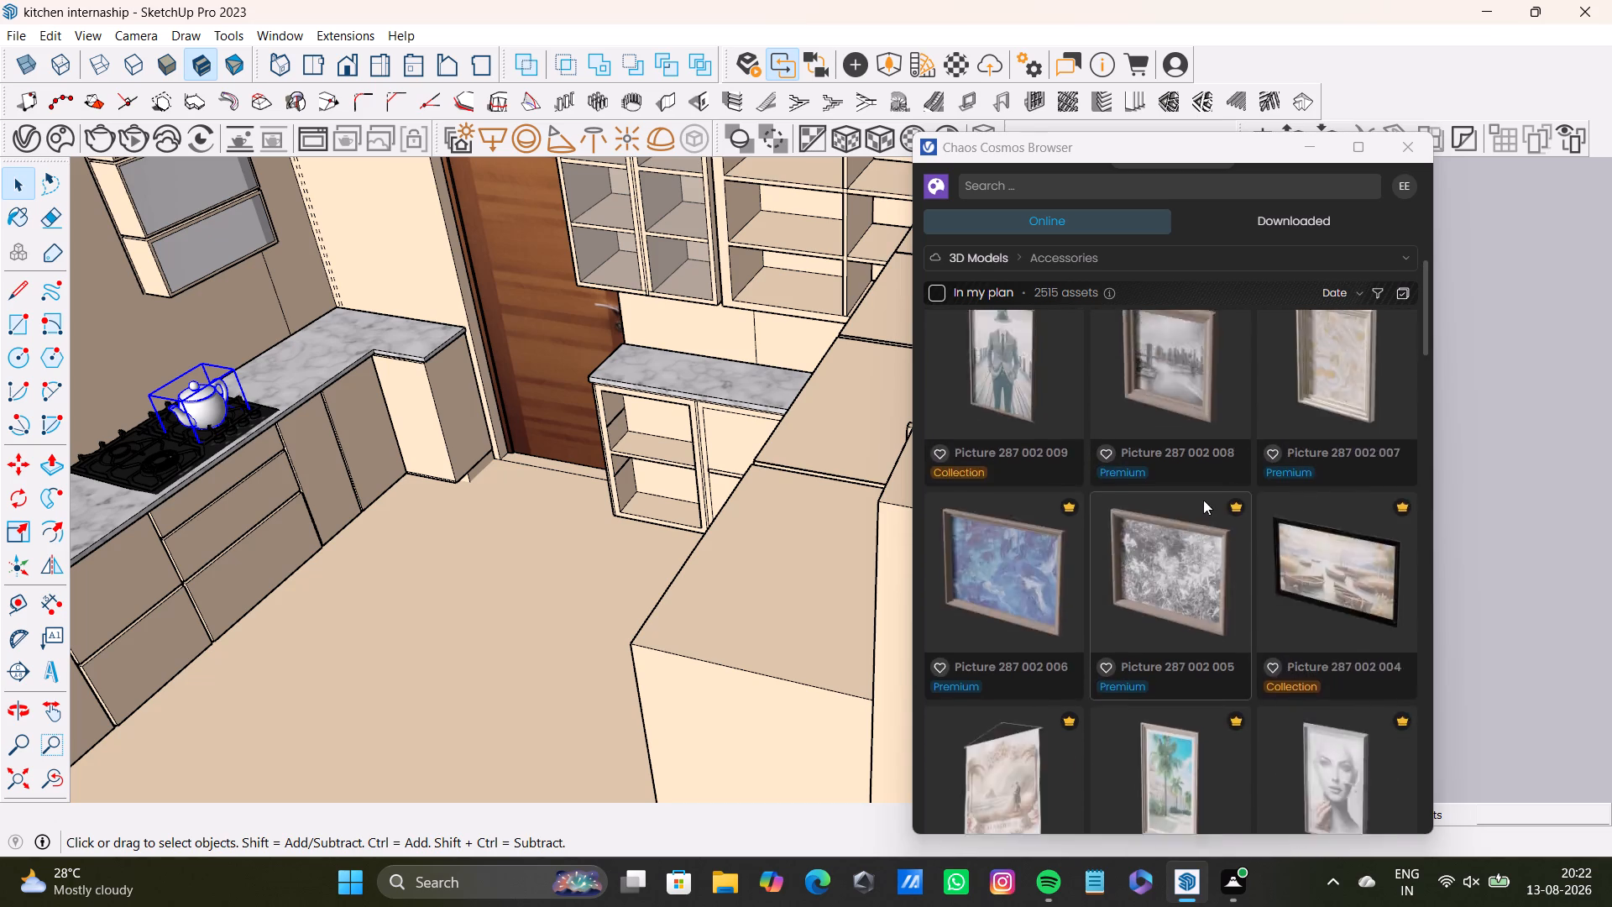
pyautogui.scroll(20, 1203, 500)
pyautogui.scroll(11, 1203, 500)
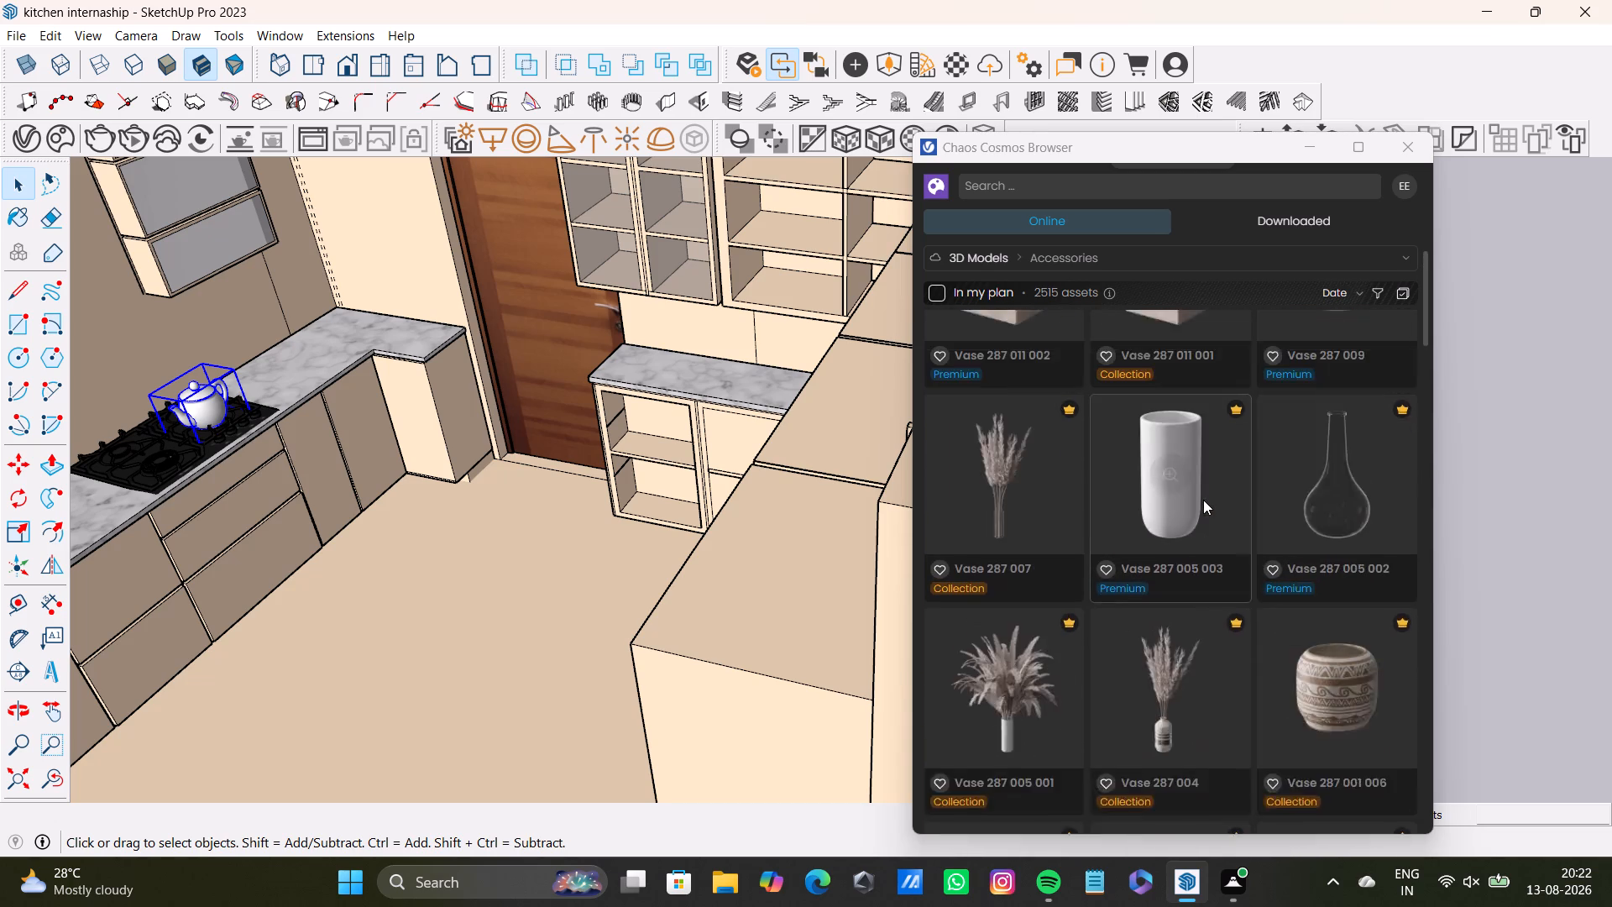
pyautogui.scroll(20, 1203, 500)
pyautogui.scroll(11, 1203, 500)
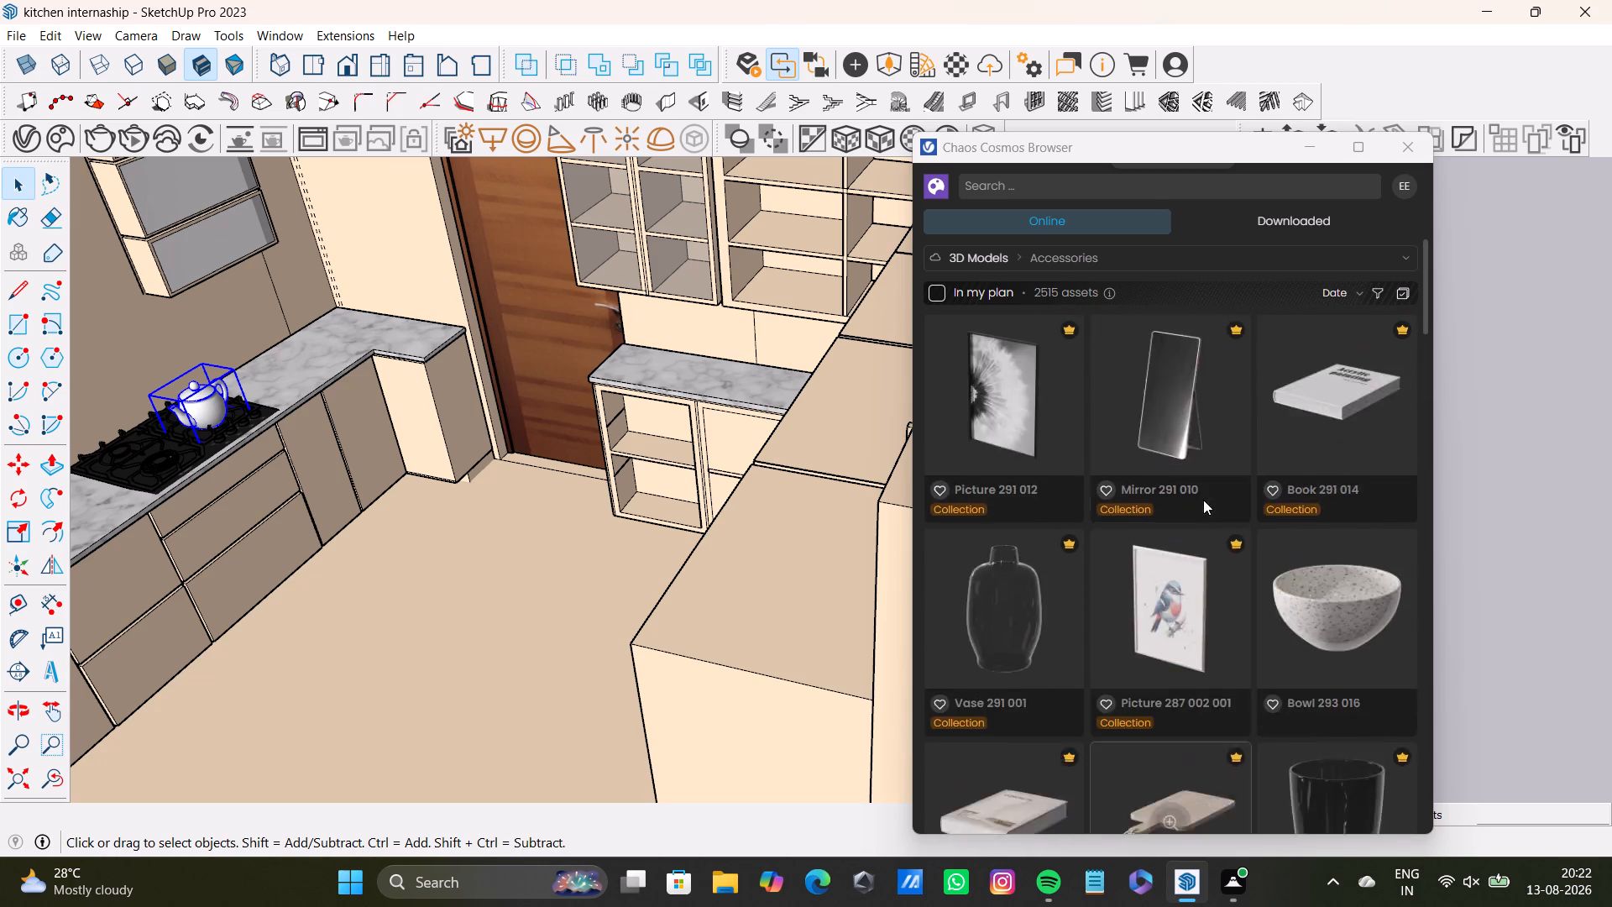
pyautogui.scroll(20, 1203, 500)
pyautogui.scroll(1, 1203, 500)
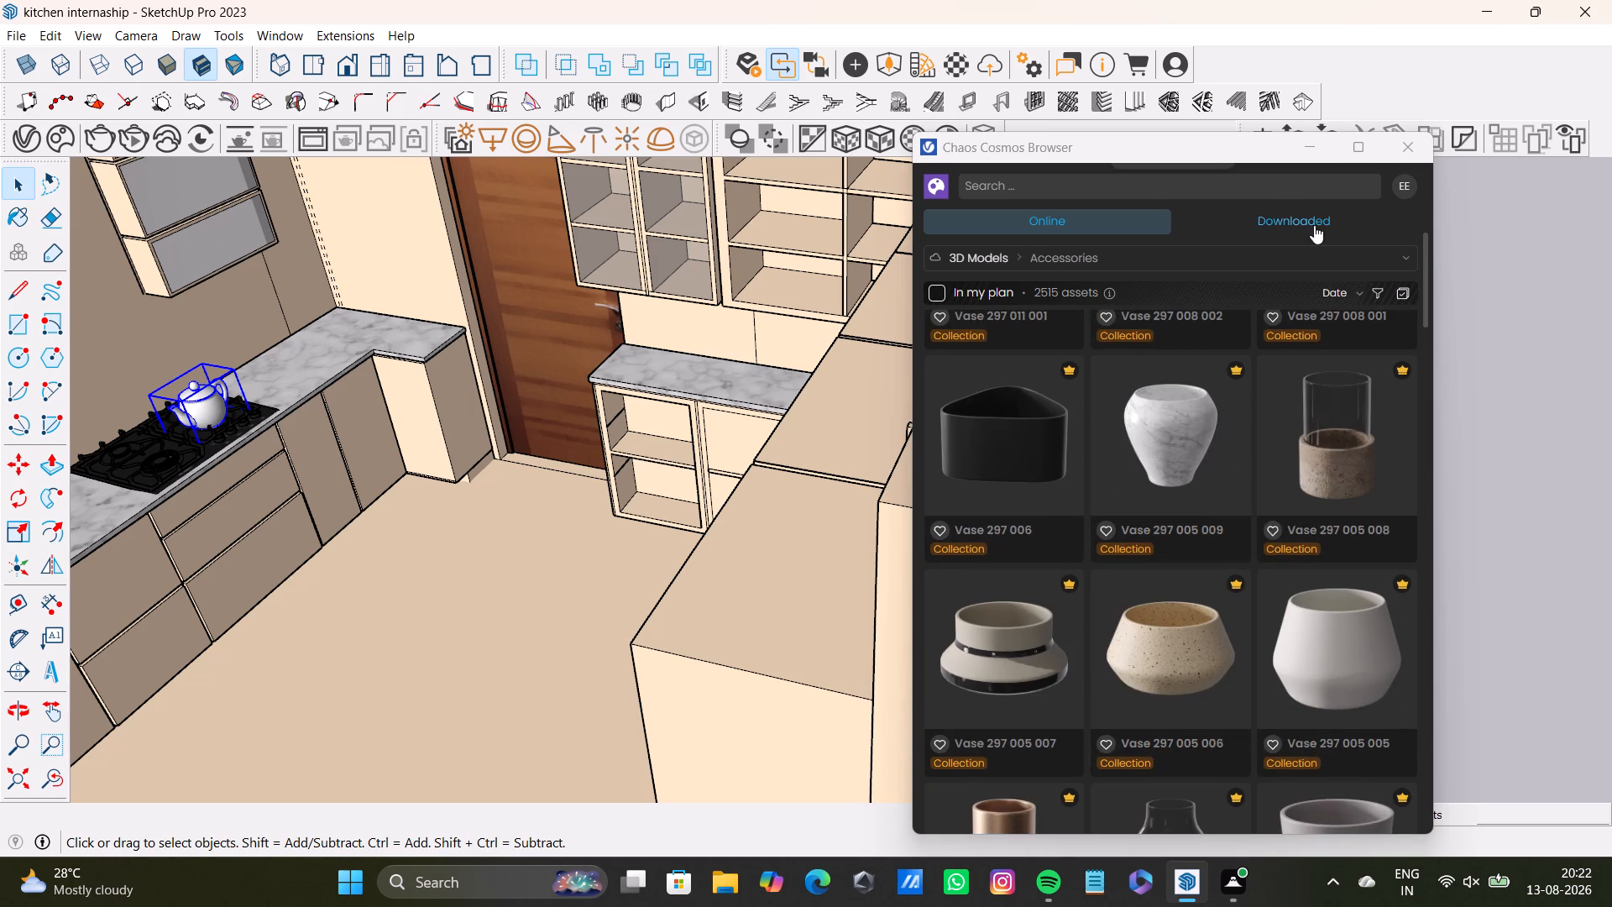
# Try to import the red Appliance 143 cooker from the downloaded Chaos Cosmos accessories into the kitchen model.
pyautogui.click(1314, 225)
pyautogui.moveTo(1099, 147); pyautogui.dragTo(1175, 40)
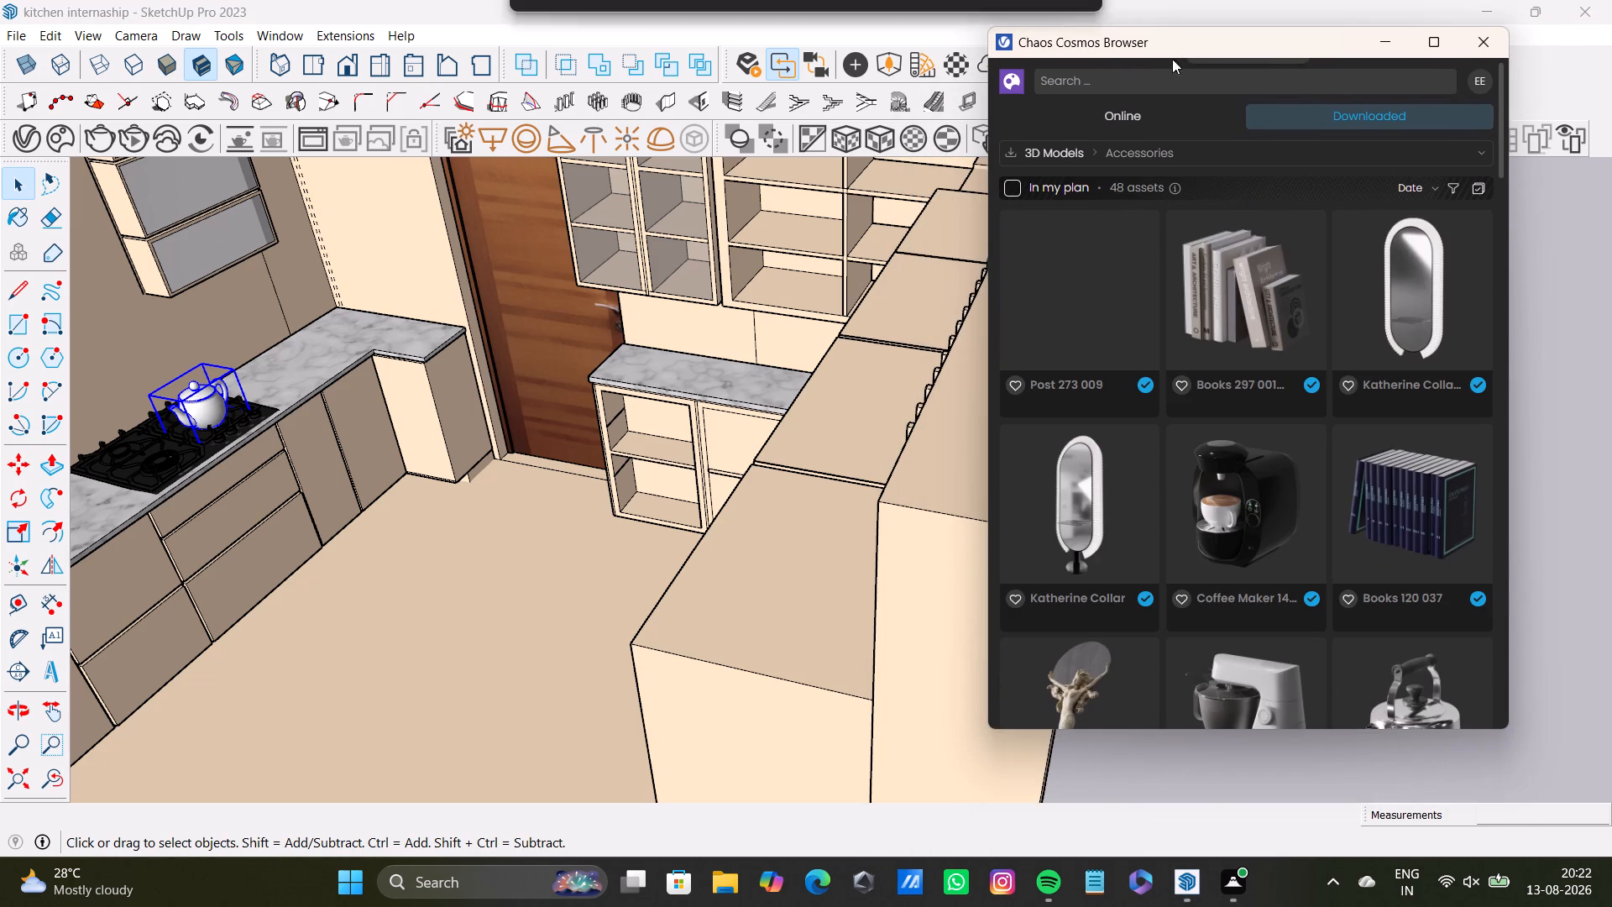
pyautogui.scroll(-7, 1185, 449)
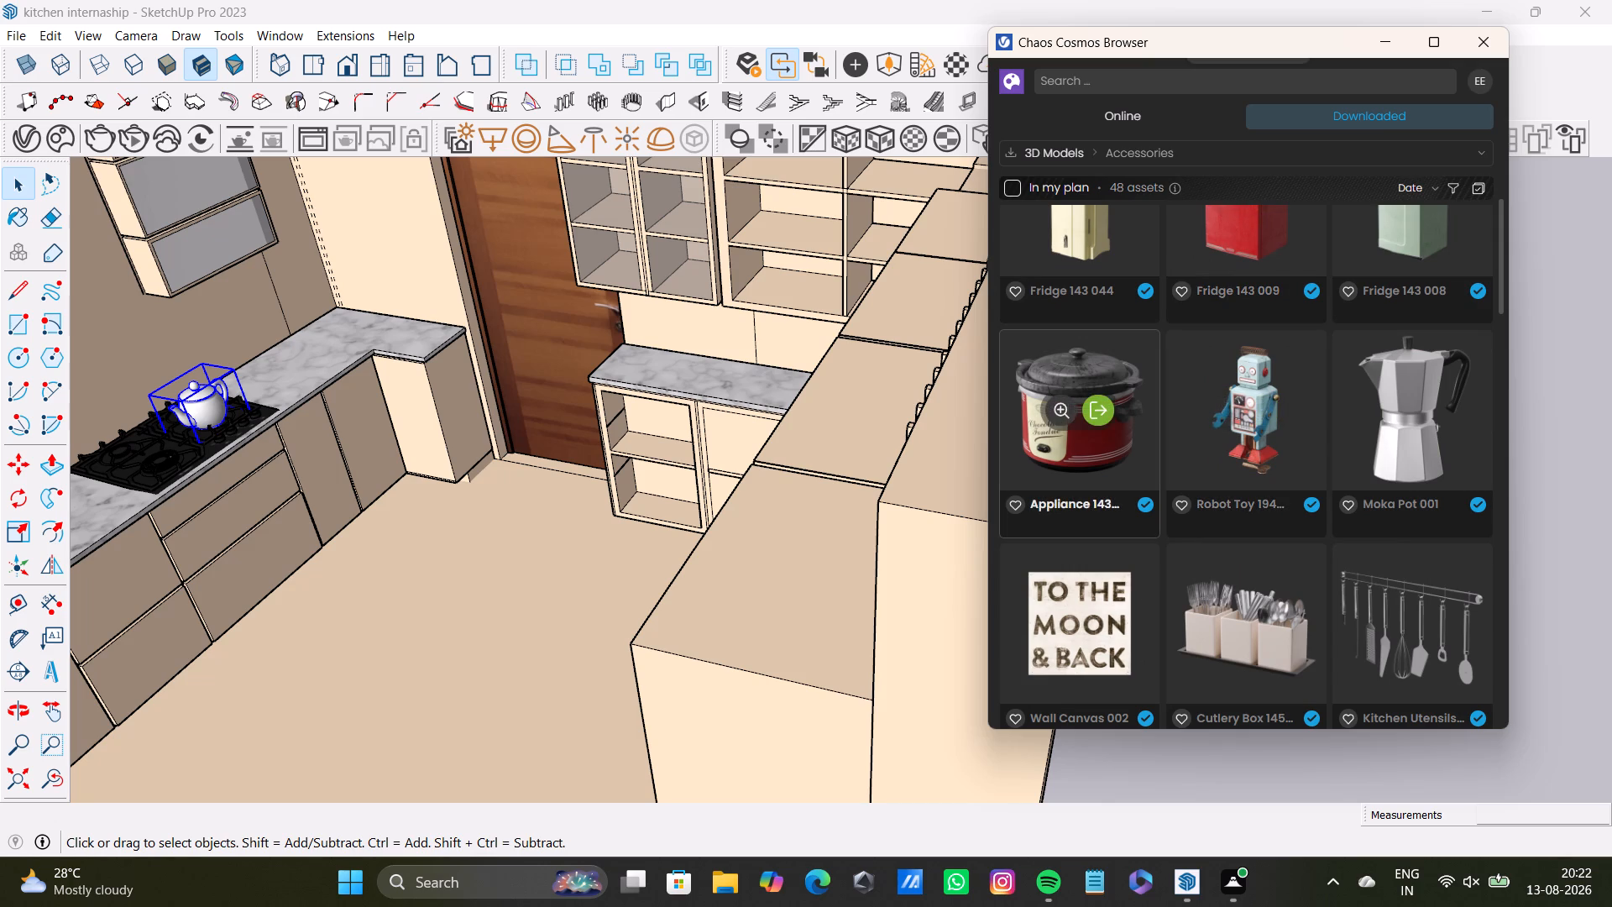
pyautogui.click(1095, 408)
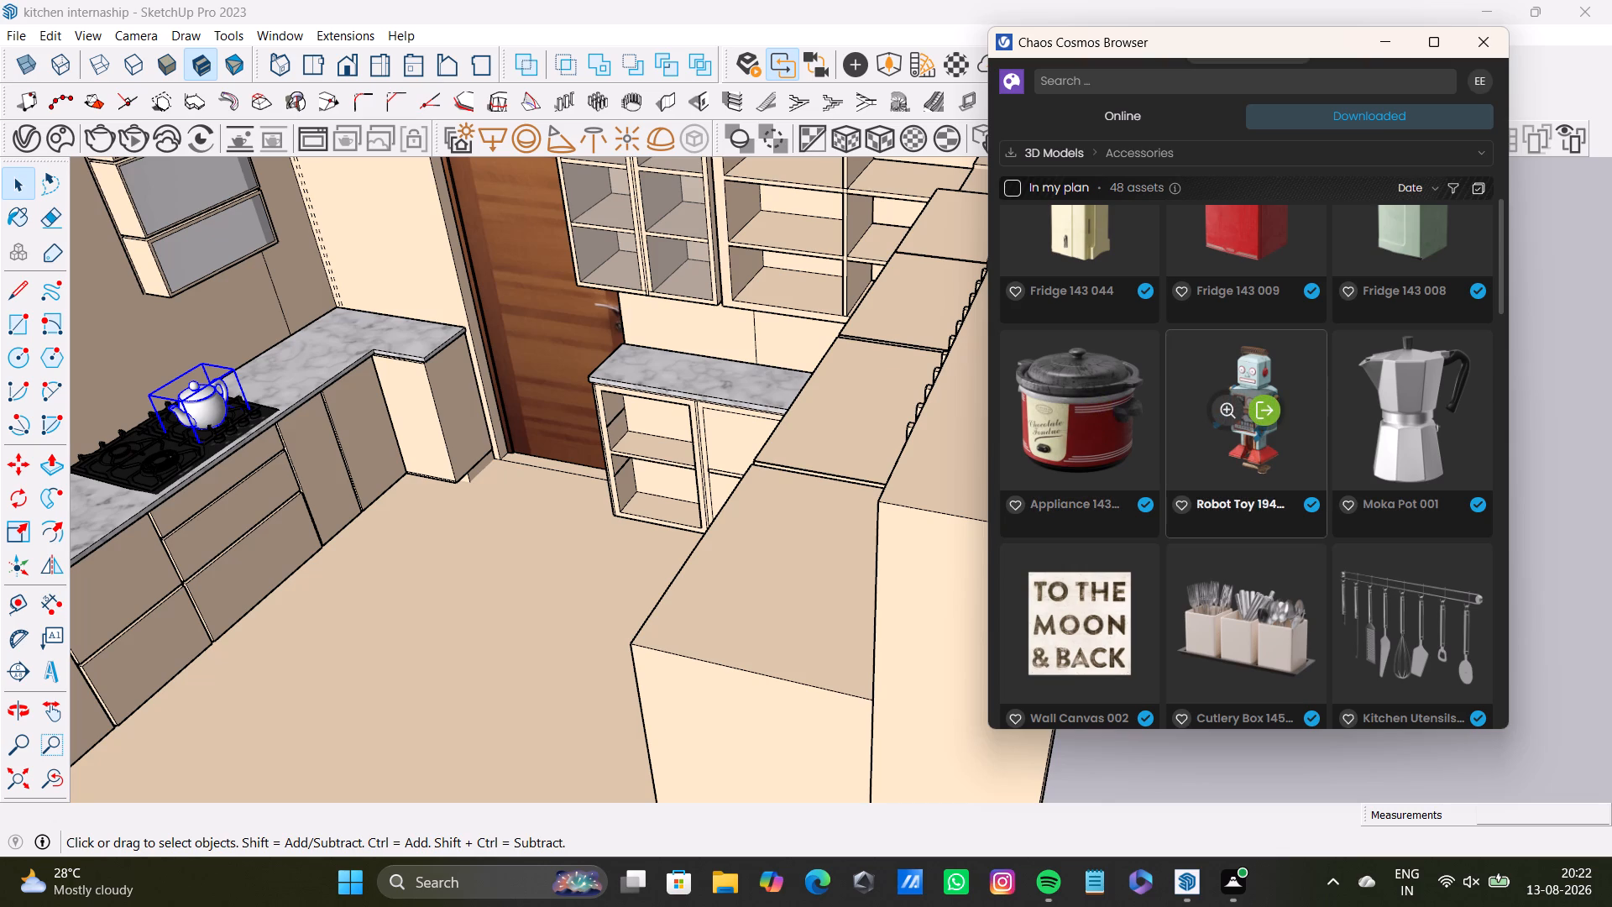
# Look through the downloaded Chaos Cosmos accessories for another prop to place in the kitchen.
pyautogui.scroll(-5, 1154, 514)
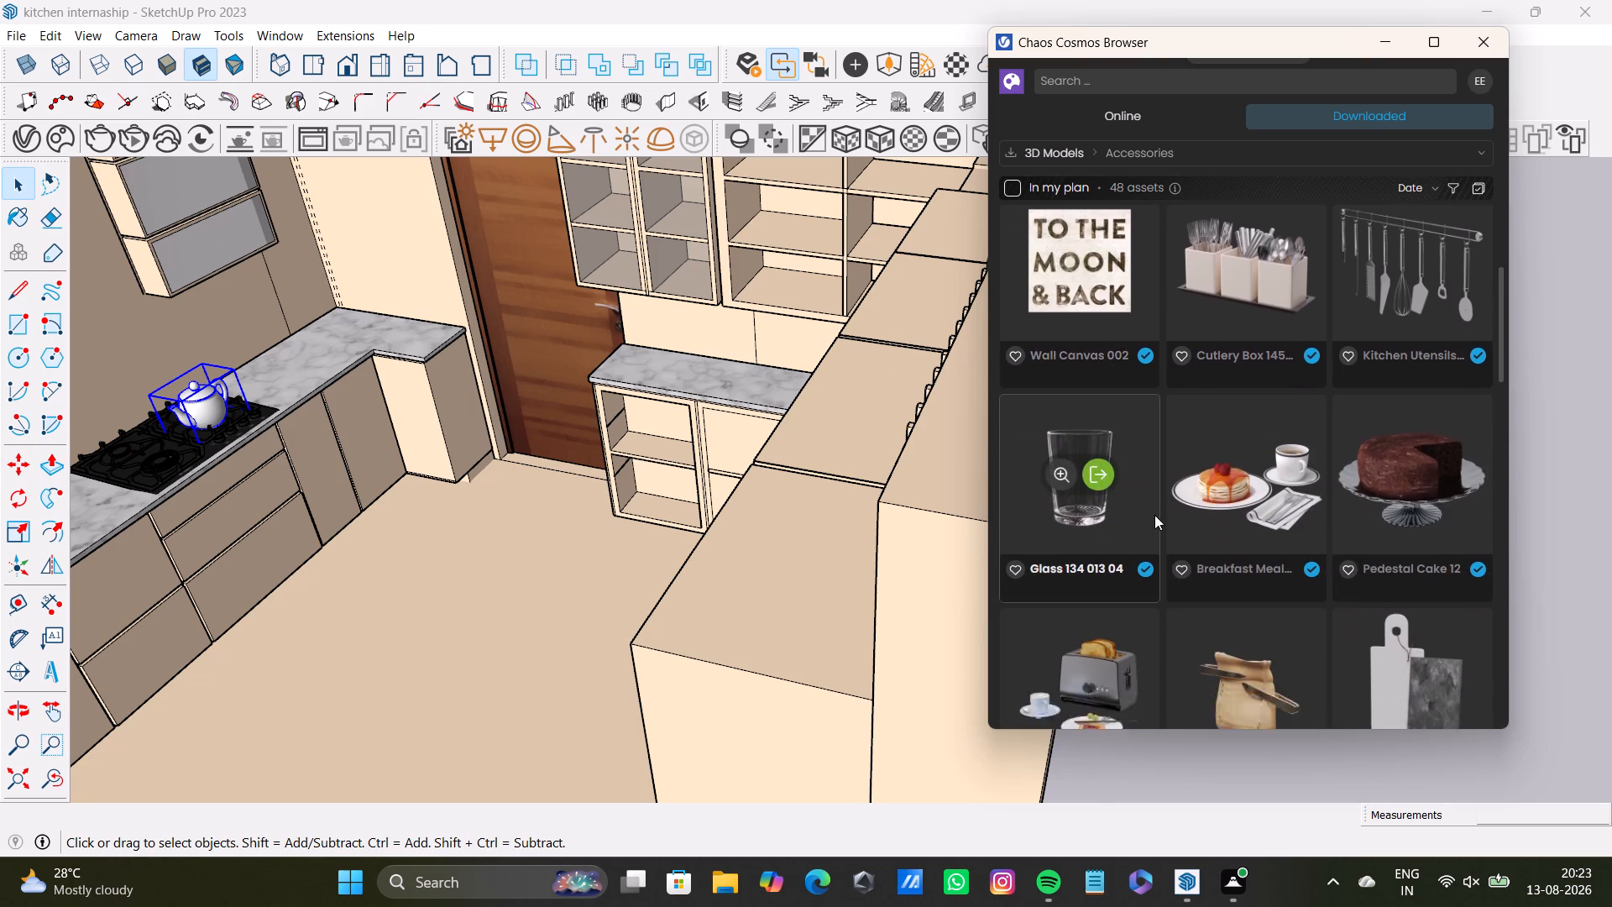
pyautogui.scroll(-9, 1154, 515)
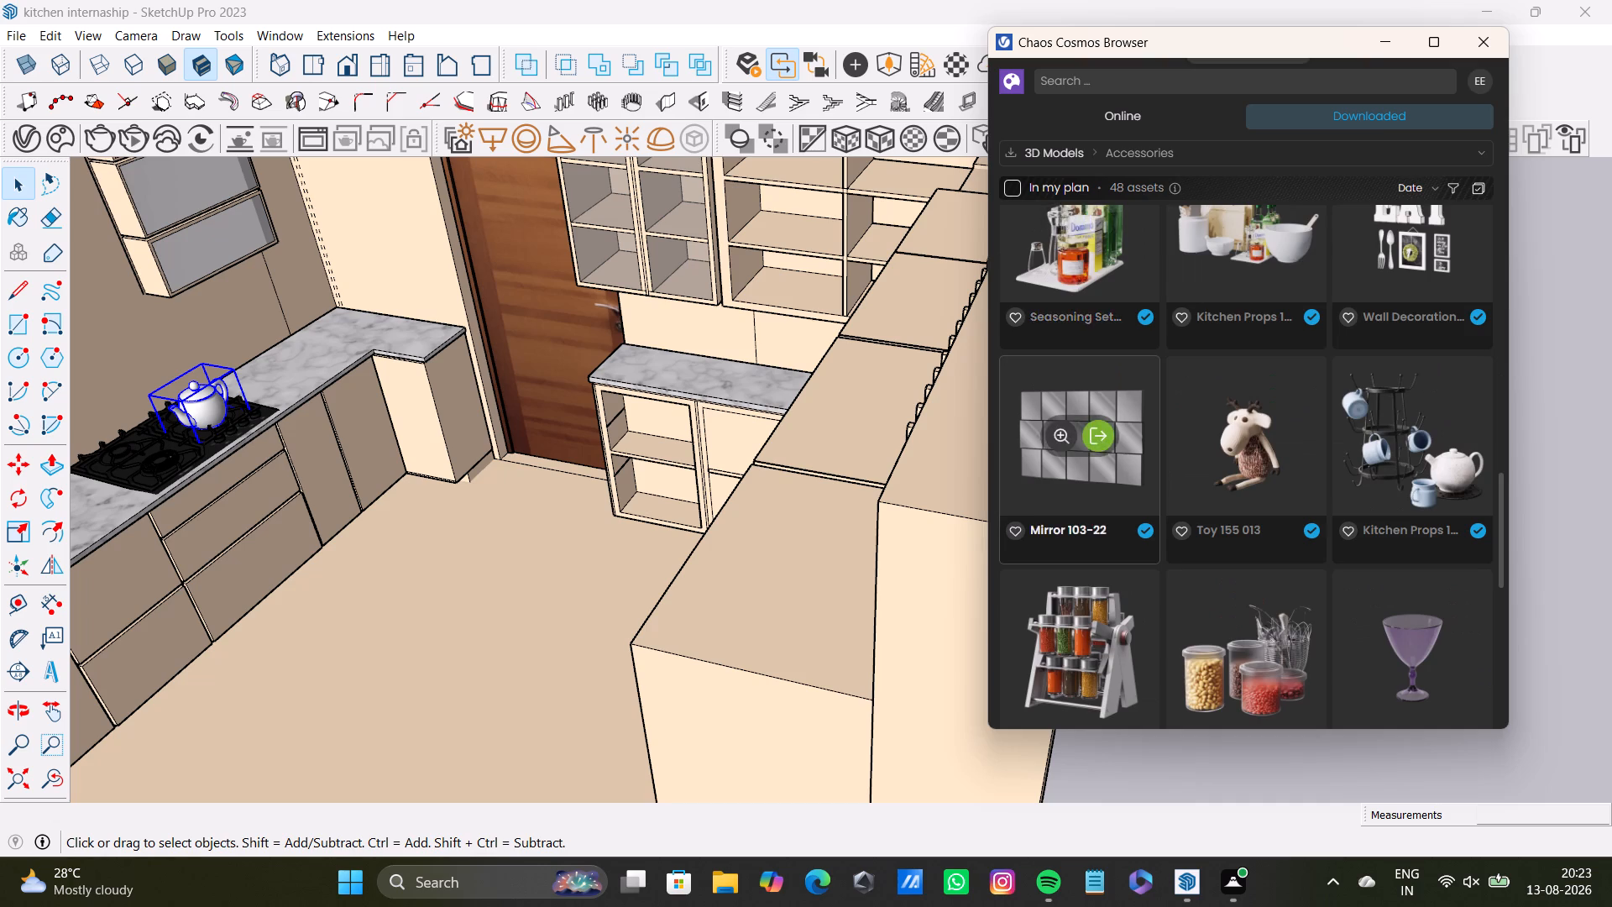
pyautogui.scroll(-7, 1155, 502)
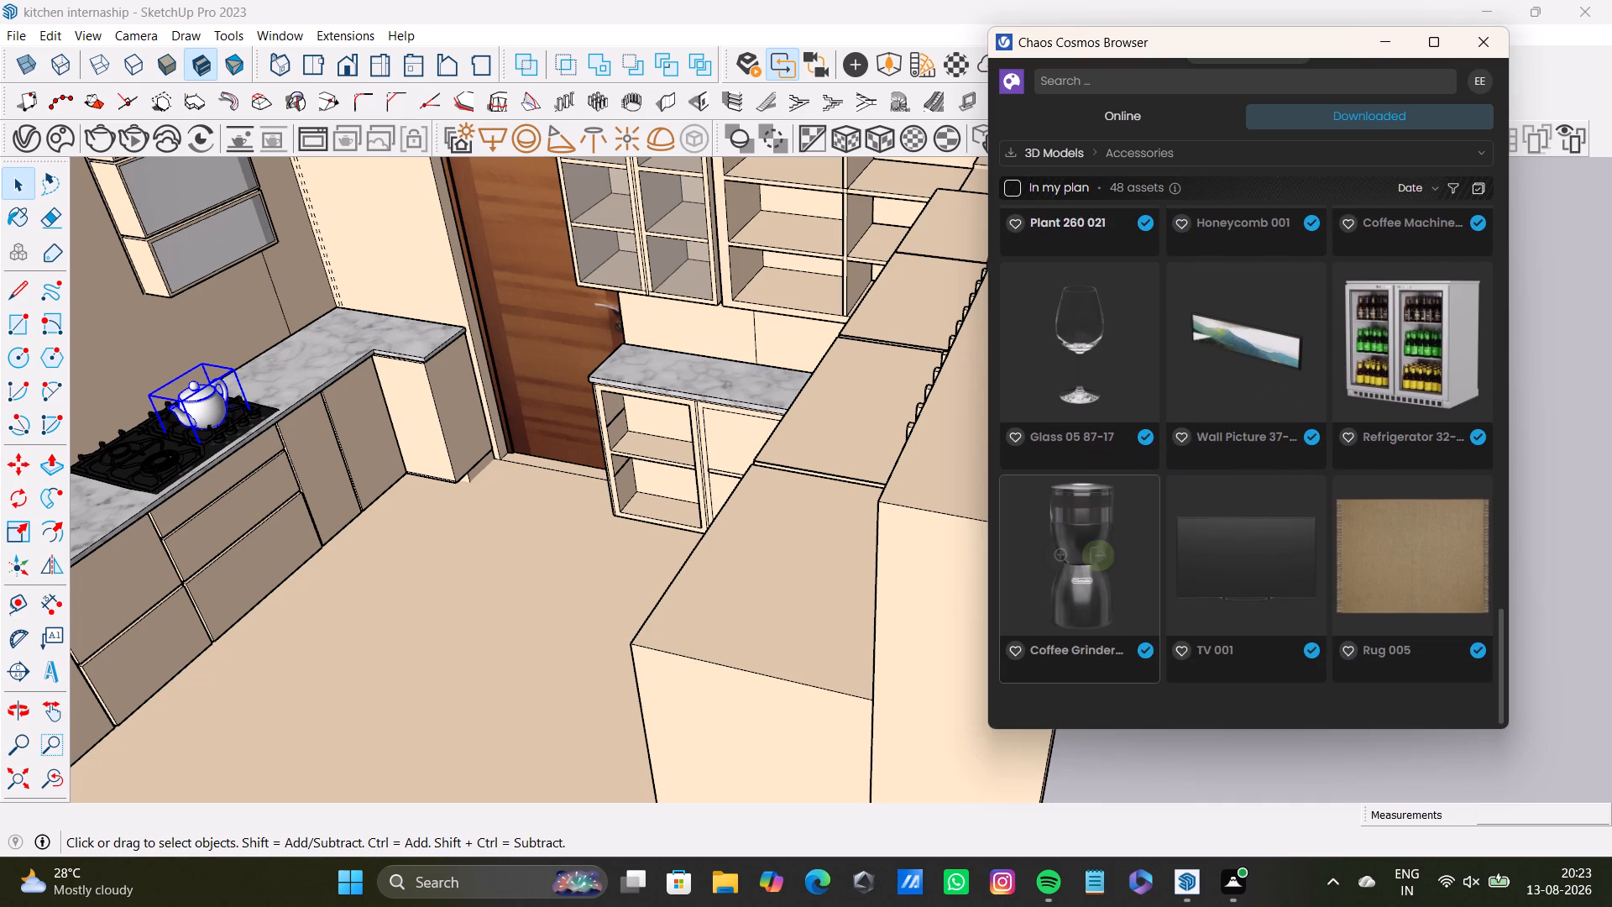
pyautogui.scroll(-3, 1155, 502)
pyautogui.scroll(6, 1155, 502)
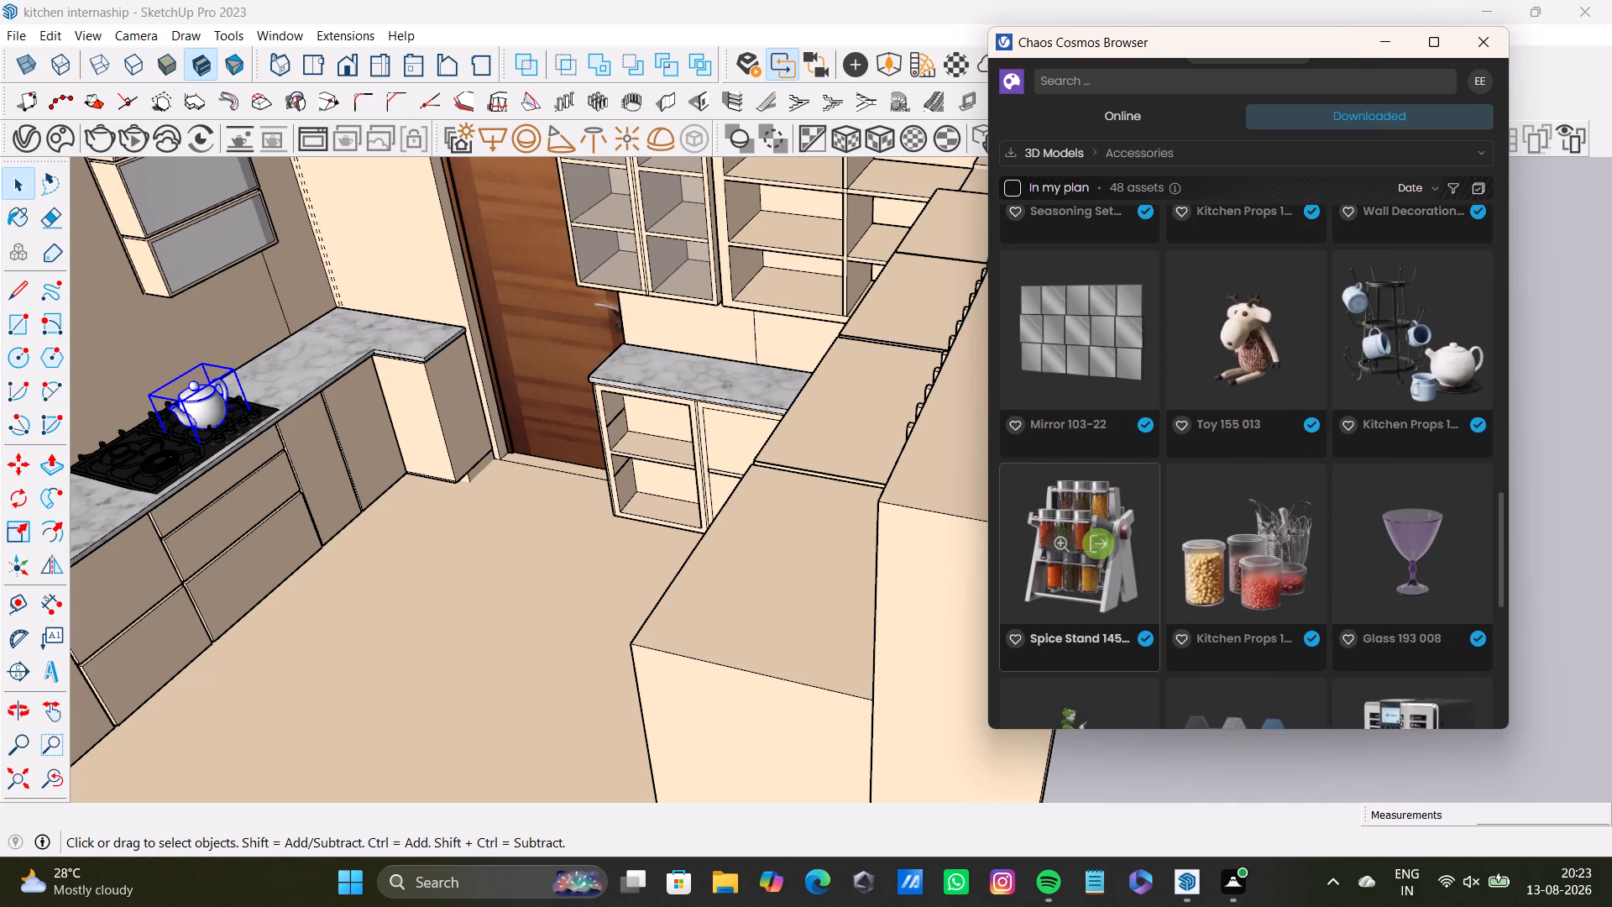
pyautogui.scroll(12, 1155, 502)
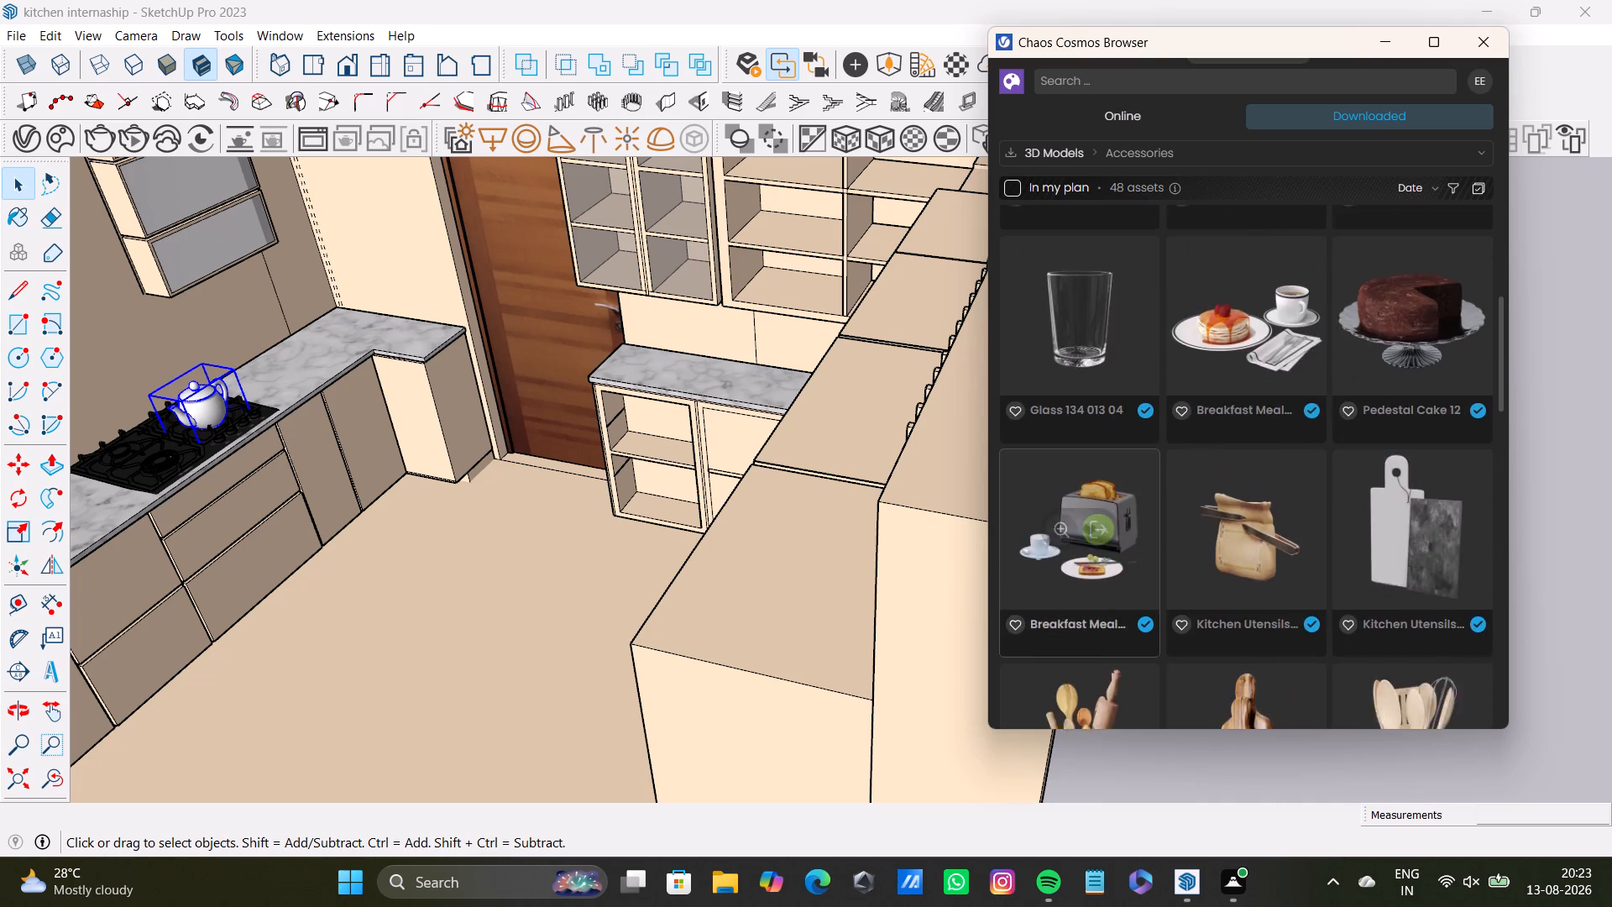
pyautogui.scroll(14, 1155, 502)
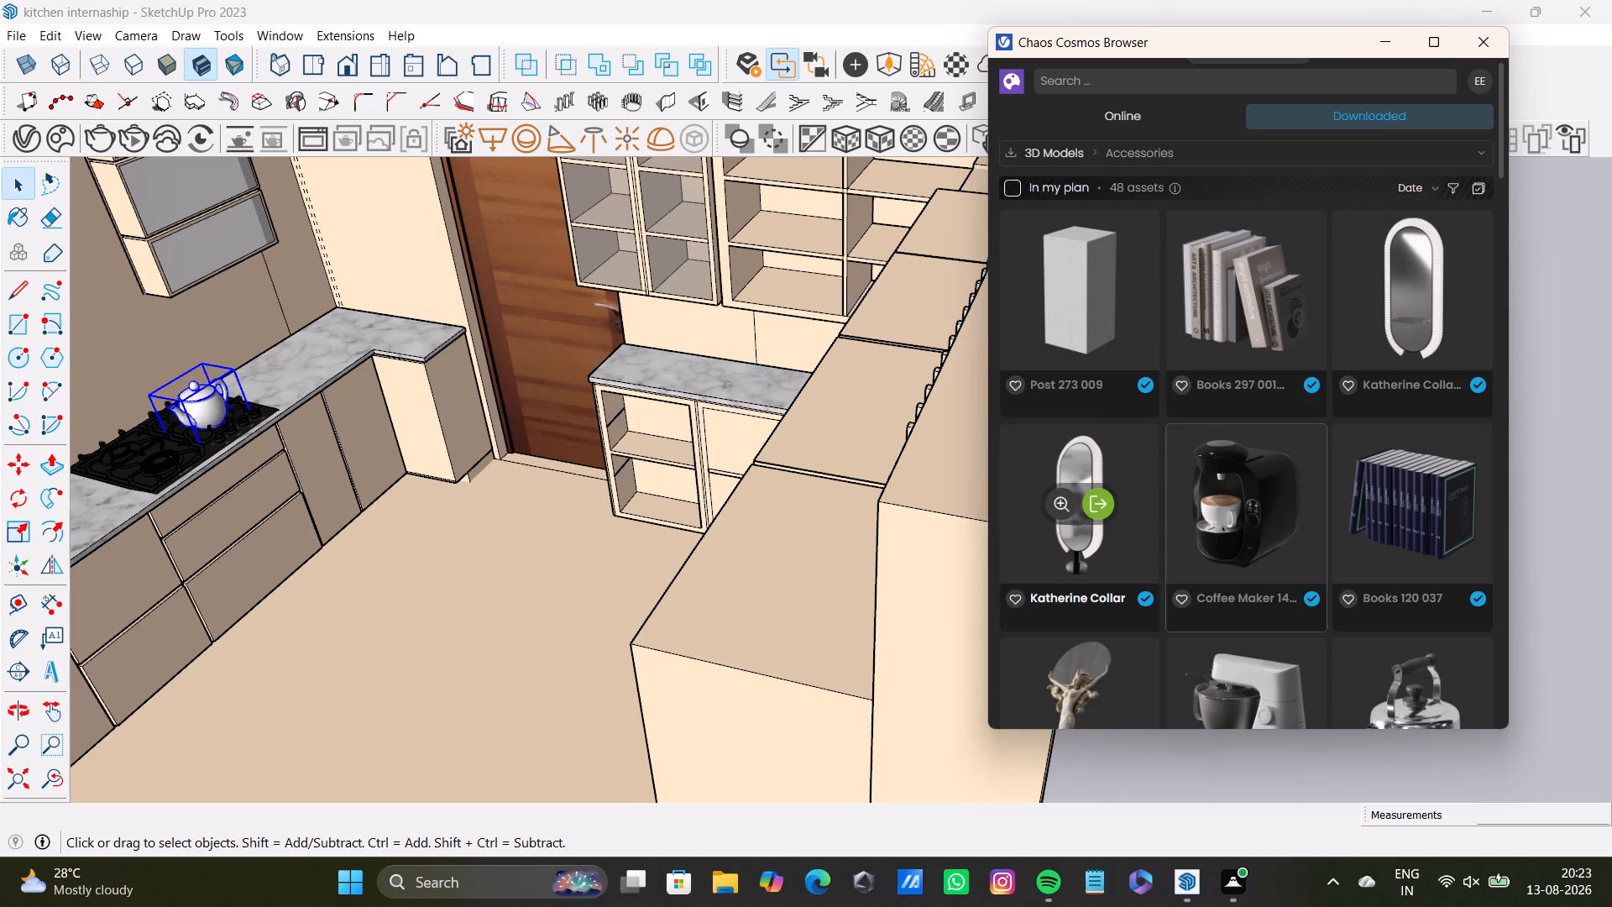
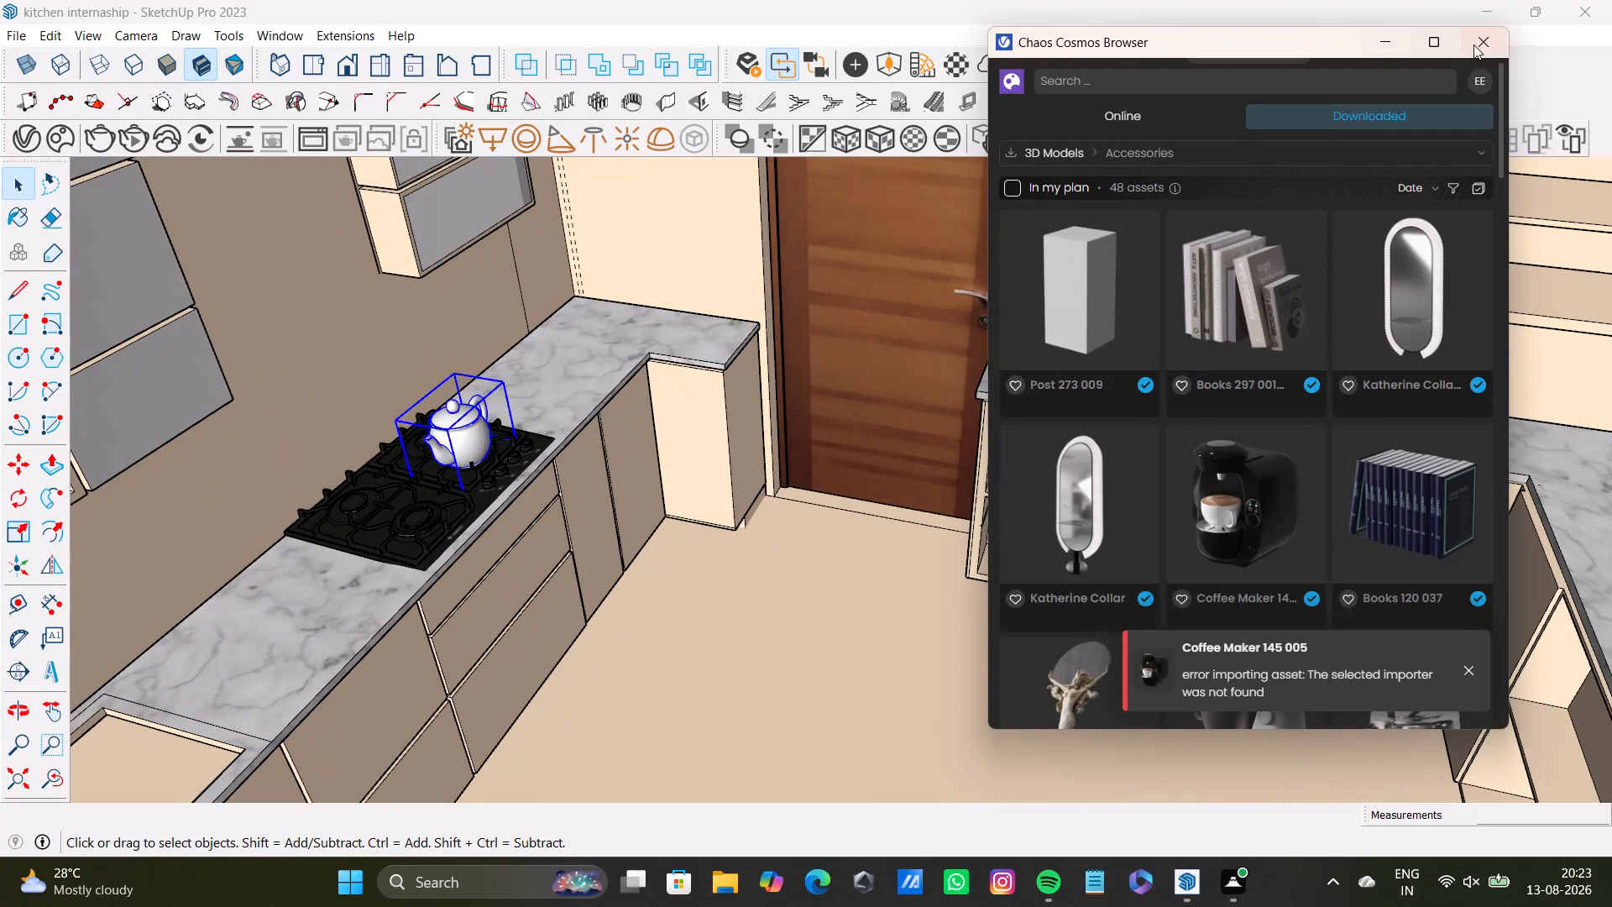
# Close the Chaos Cosmos Browser.
pyautogui.click(1484, 46)
# Draw a rectangle of about 8' by 7.5' on the kitchen floor, in the open area between the cabinet runs.
pyautogui.scroll(-8, 537, 324)
pyautogui.moveTo(573, 382); pyautogui.dragTo(904, 307, button='middle')
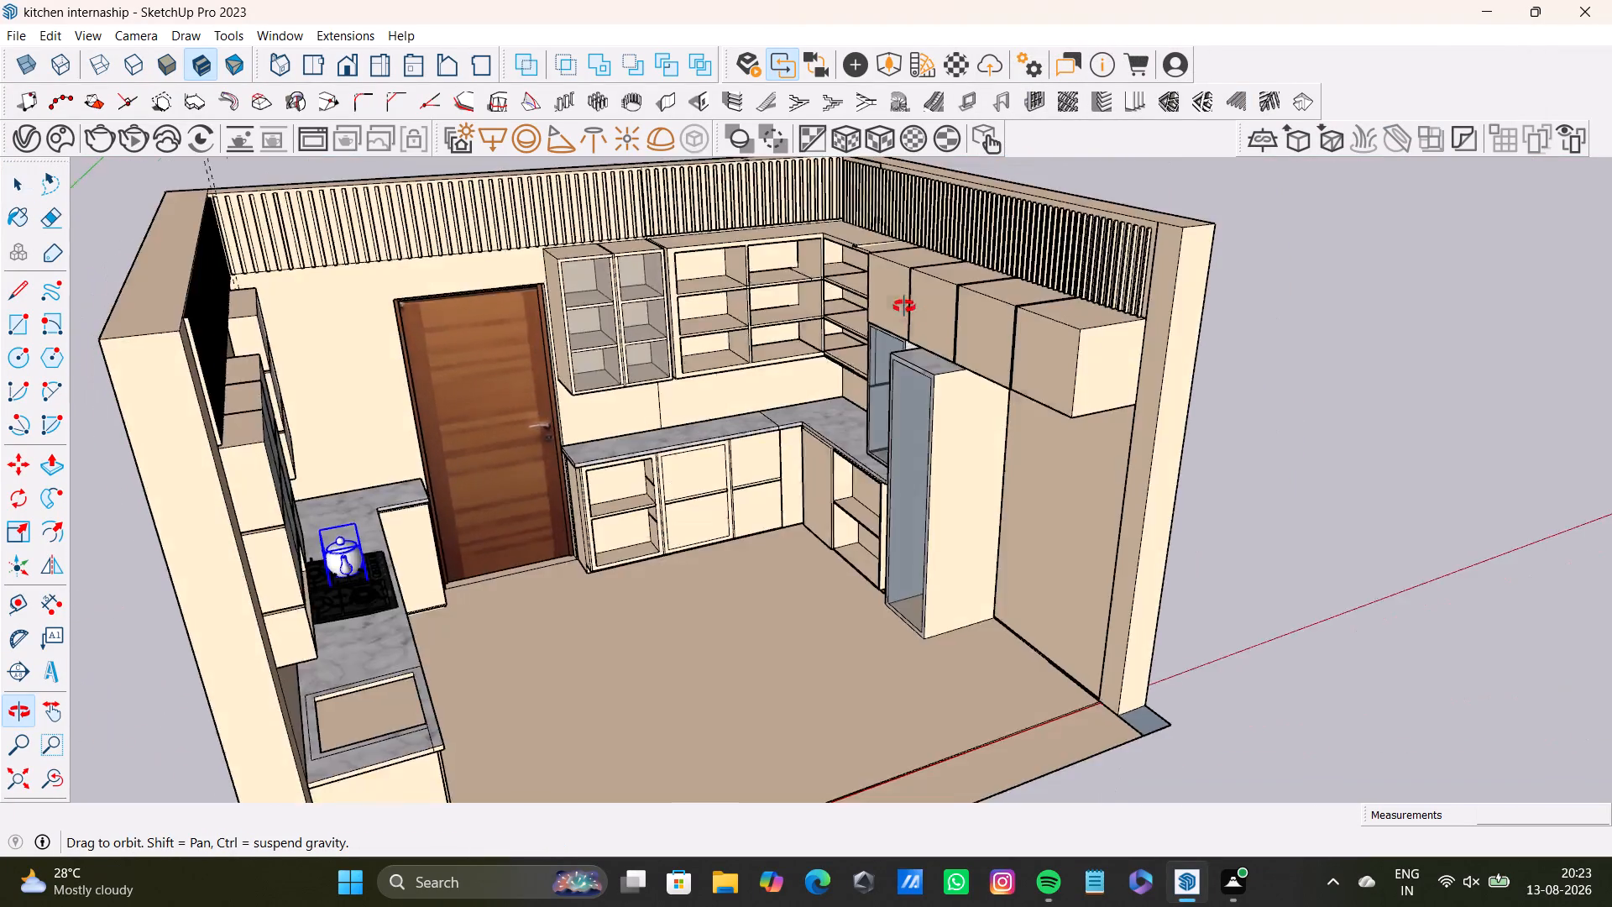
pyautogui.moveTo(904, 307); pyautogui.dragTo(698, 430, button='middle')
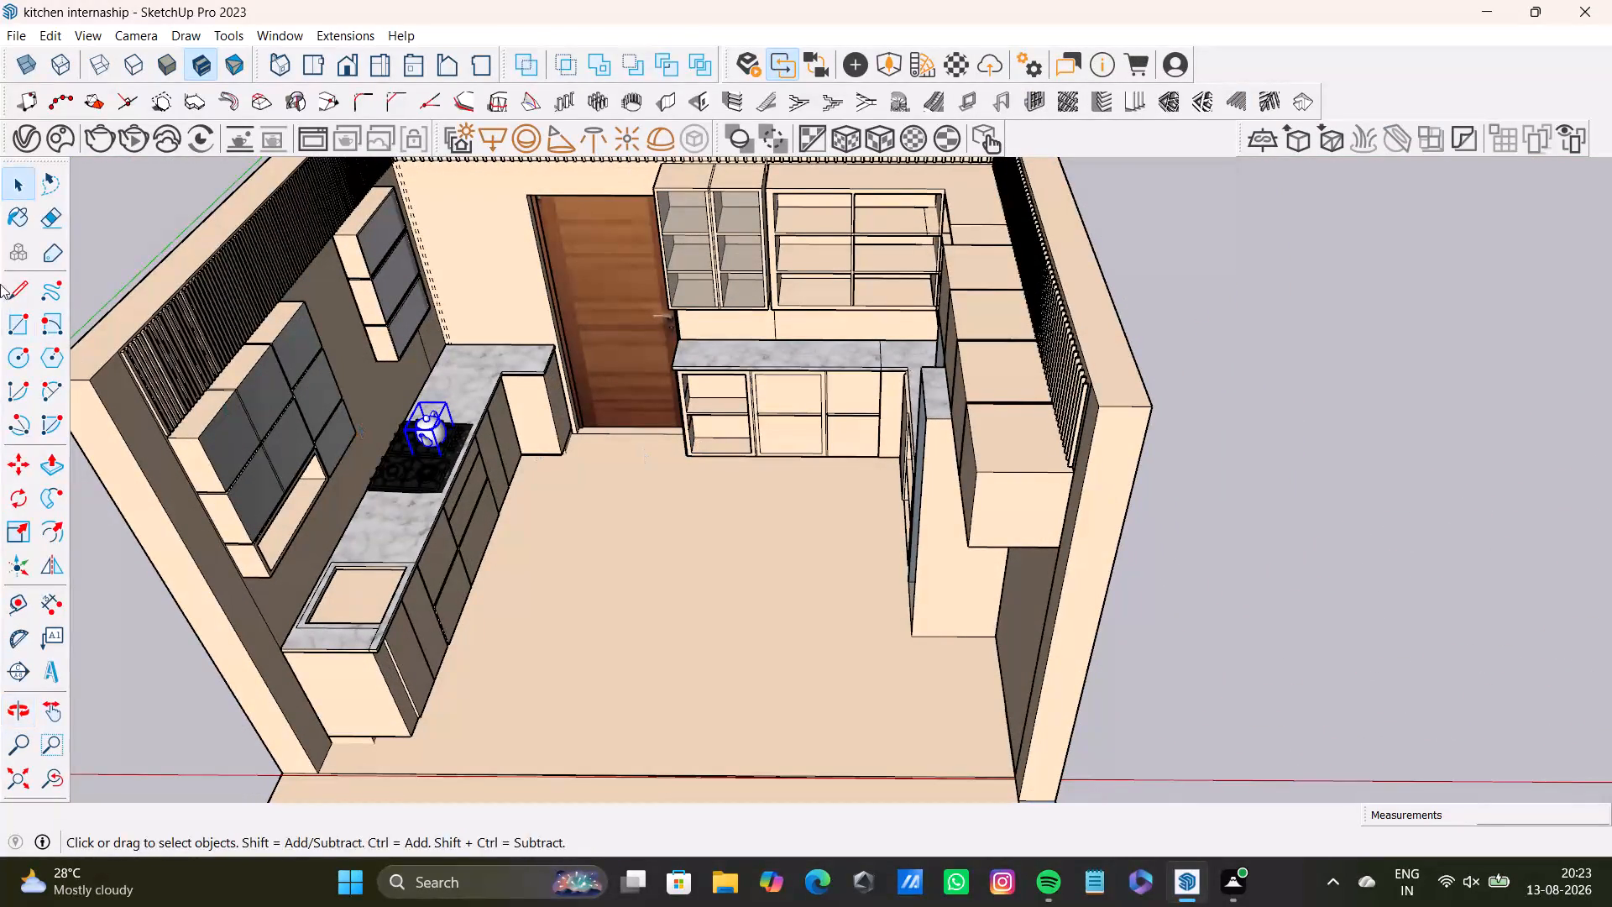
pyautogui.click(18, 334)
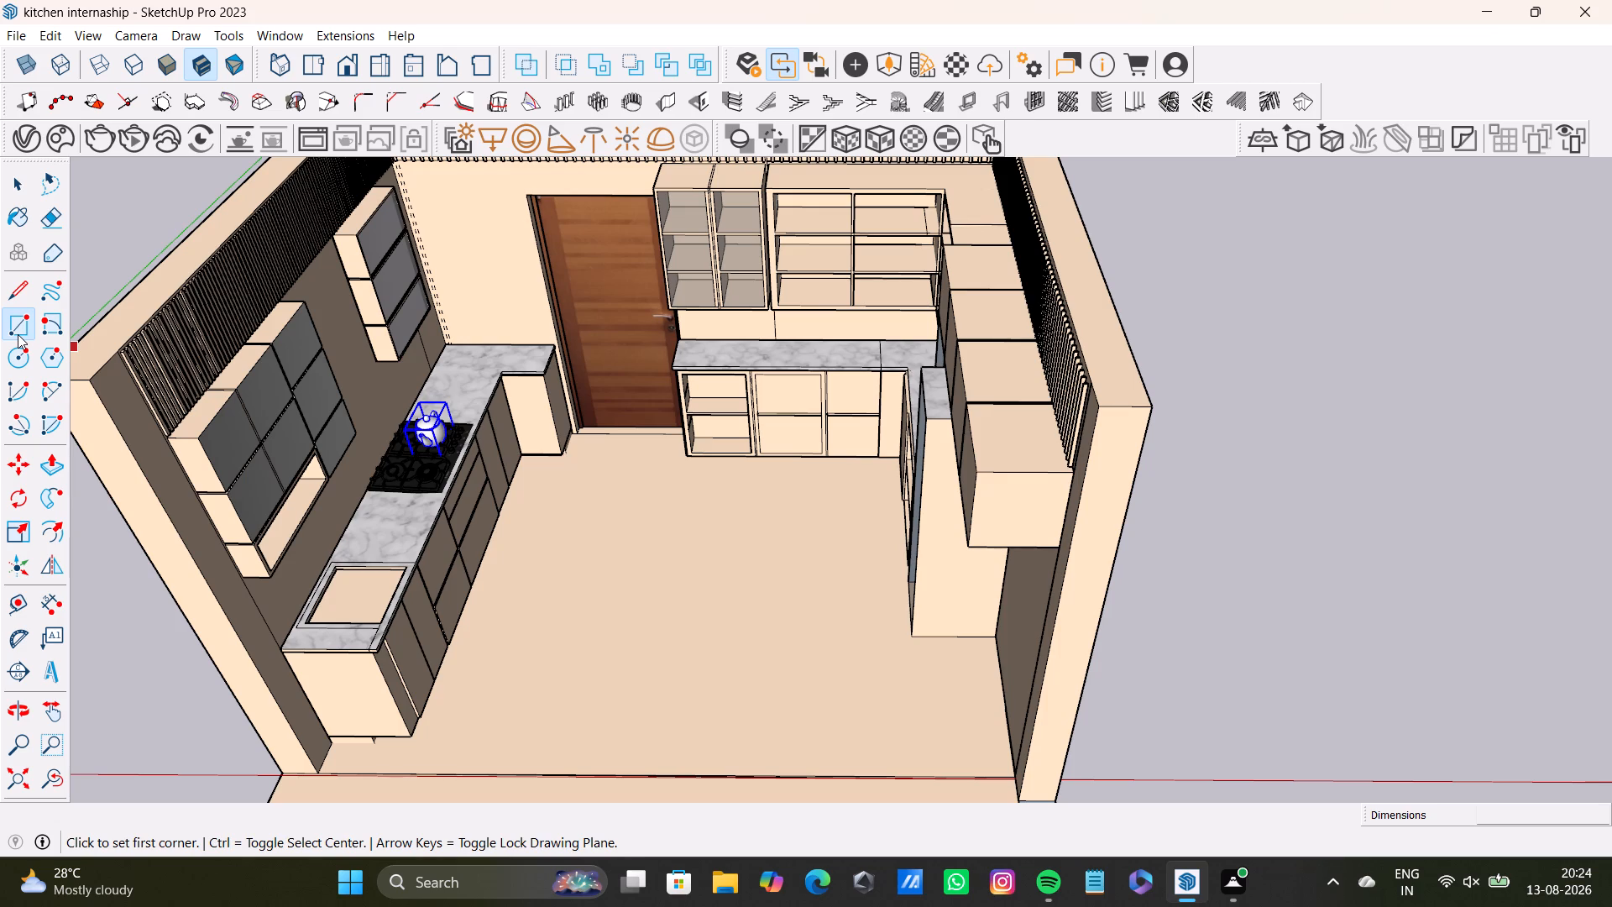
pyautogui.scroll(4, 641, 590)
pyautogui.moveTo(678, 579); pyautogui.dragTo(801, 654, button='middle')
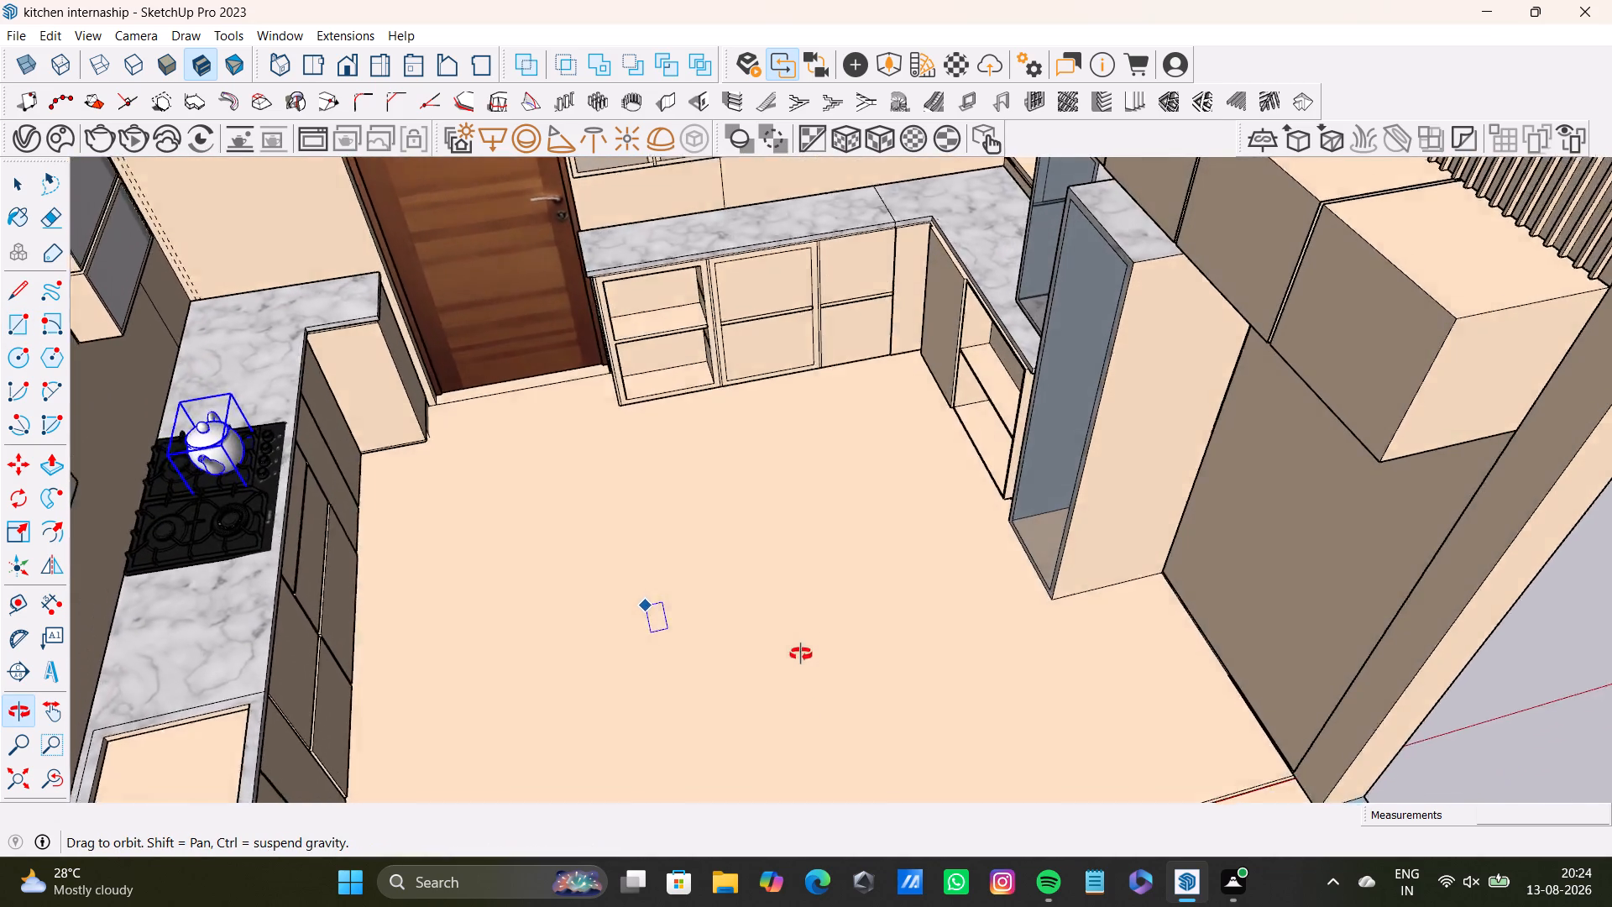
pyautogui.moveTo(801, 654); pyautogui.dragTo(646, 763, button='middle')
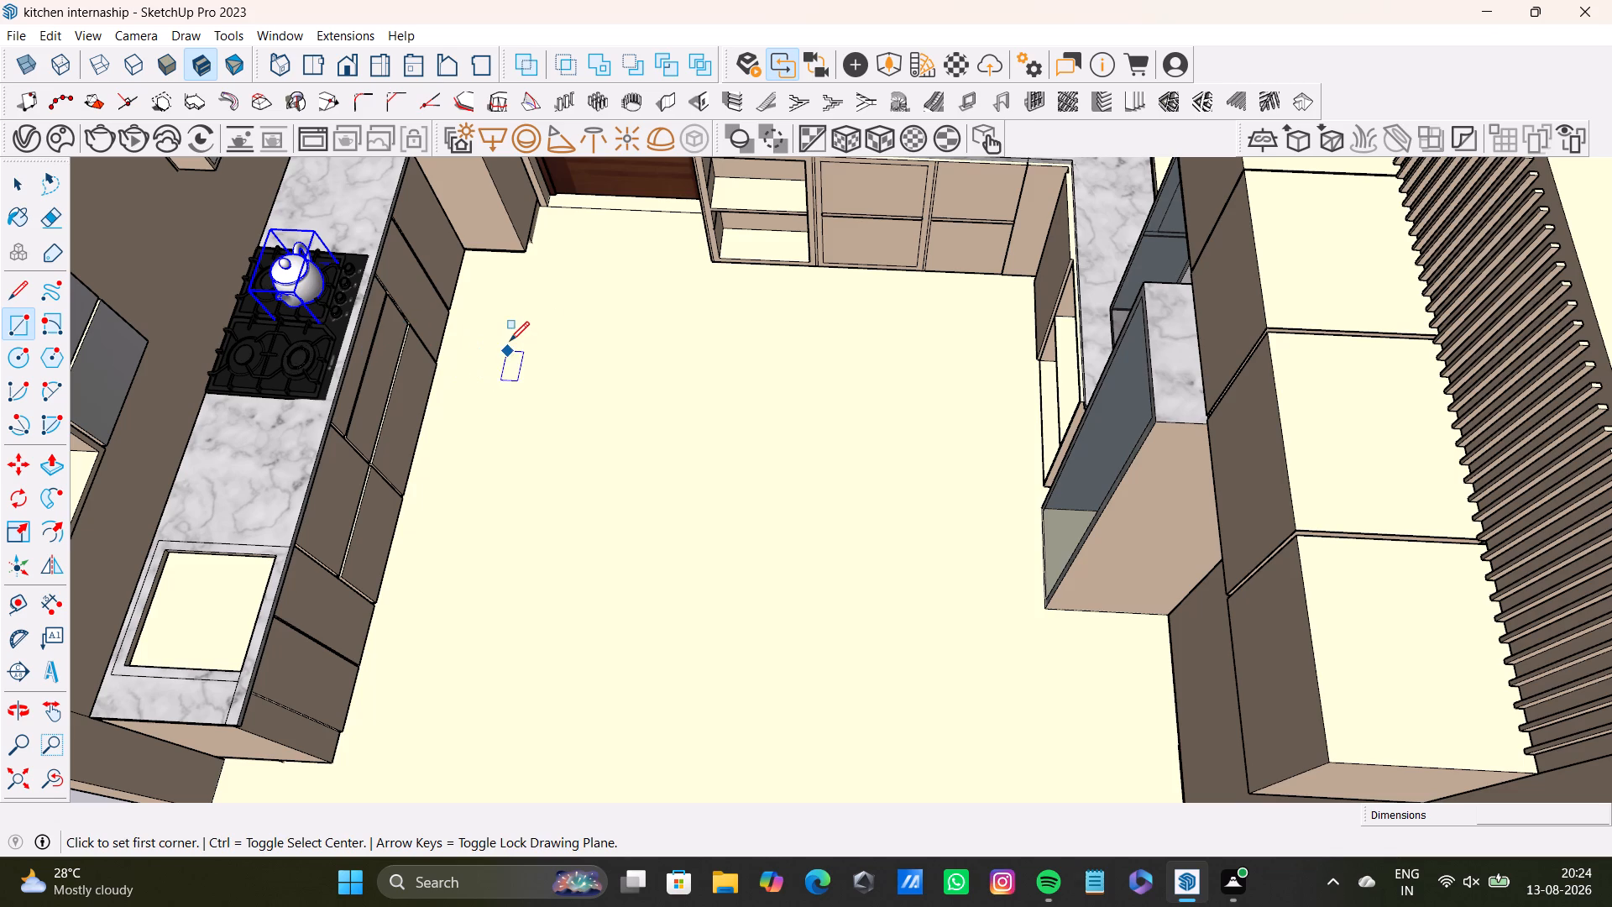
pyautogui.click(510, 336)
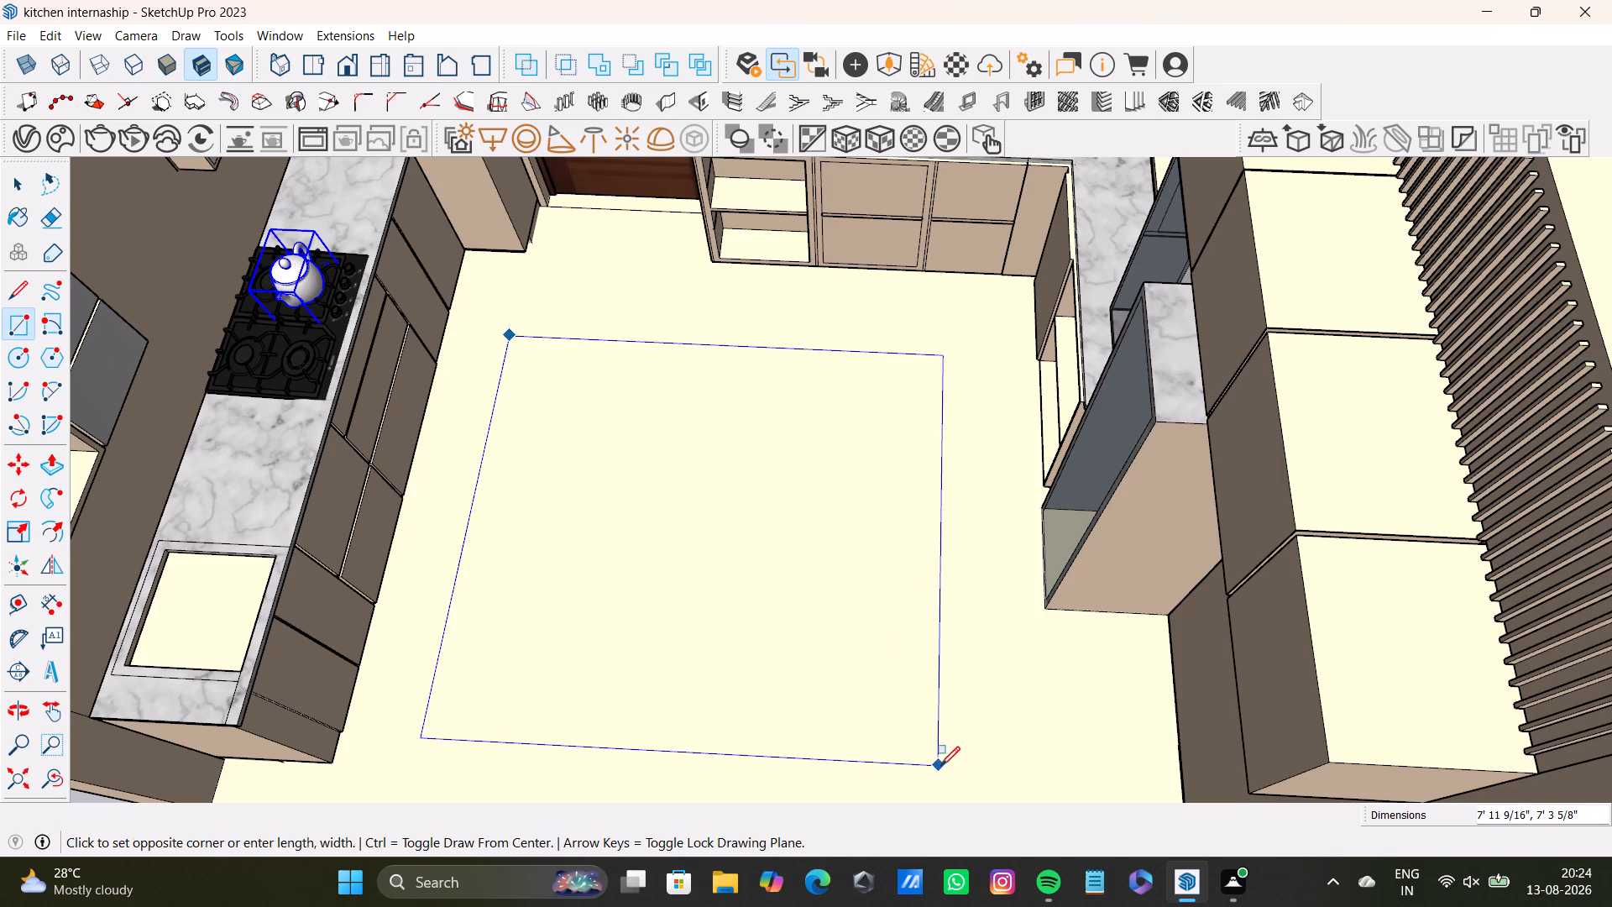
pyautogui.click(971, 772)
pyautogui.press('space')
# Examine the floor rectangle's placement between the cabinet runs from above and from several angles.
pyautogui.scroll(-1, 770, 679)
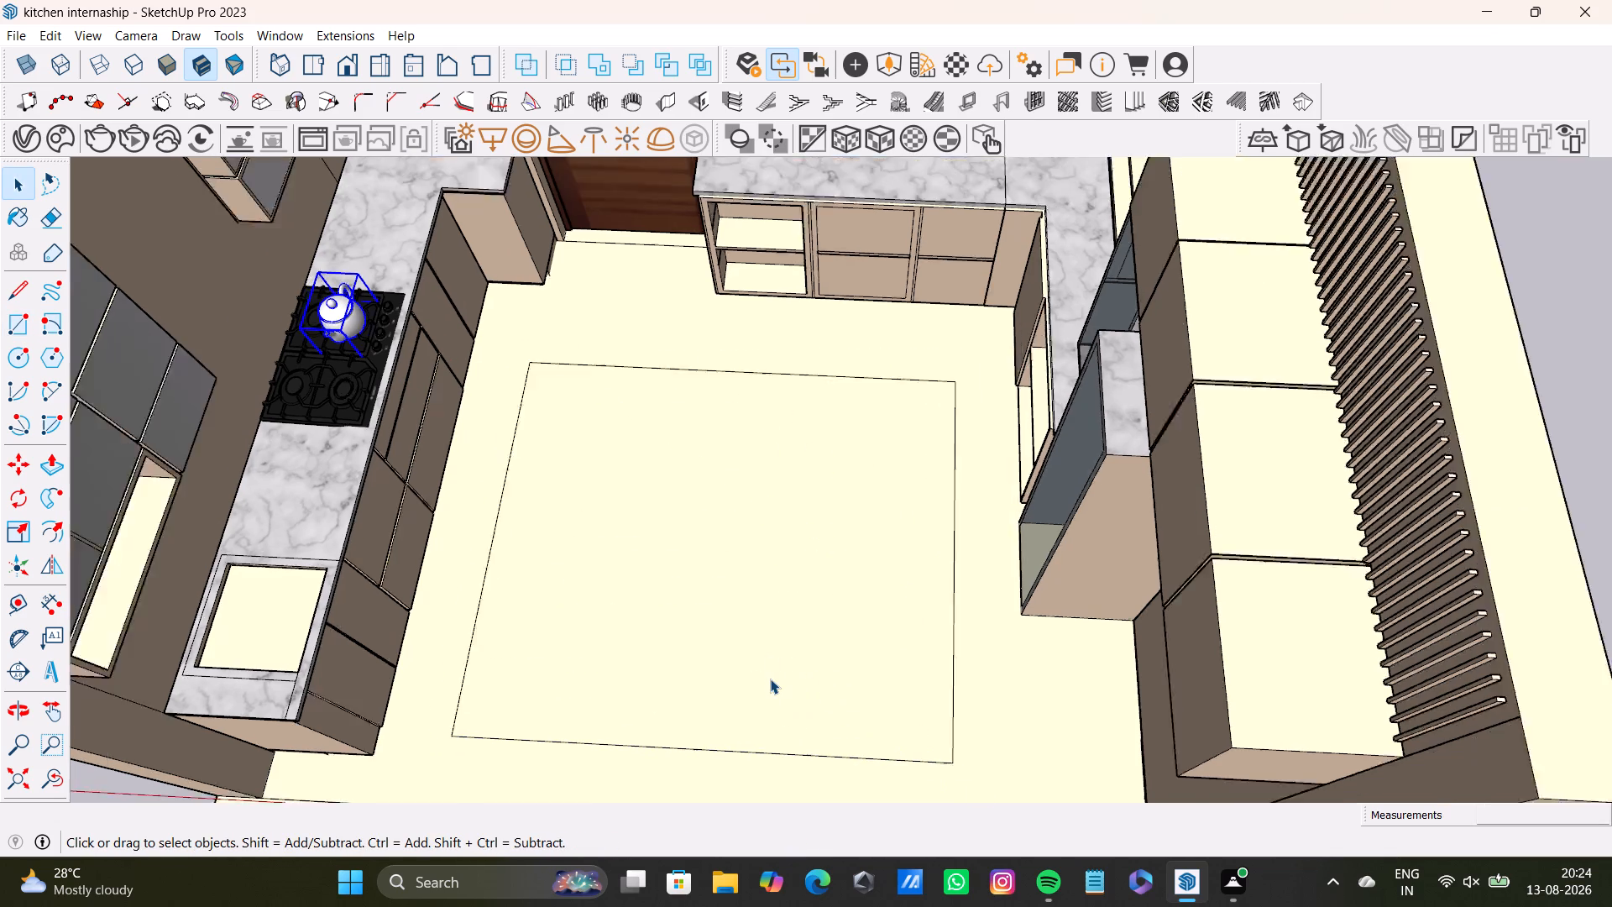
pyautogui.scroll(-3, 770, 679)
pyautogui.keyDown('shift'); pyautogui.moveTo(770, 679); pyautogui.dragTo(783, 582, button='middle'); pyautogui.keyUp('shift')
pyautogui.moveTo(801, 582); pyautogui.dragTo(633, 642, button='middle')
pyautogui.moveTo(827, 498); pyautogui.dragTo(526, 447, button='middle')
pyautogui.scroll(-2, 942, 431)
pyautogui.moveTo(953, 459); pyautogui.dragTo(774, 469, button='middle')
pyautogui.moveTo(910, 440); pyautogui.dragTo(924, 644, button='middle')
pyautogui.scroll(-2, 1021, 534)
pyautogui.keyDown('shift'); pyautogui.moveTo(1021, 506); pyautogui.dragTo(811, 562, button='middle'); pyautogui.keyUp('shift')
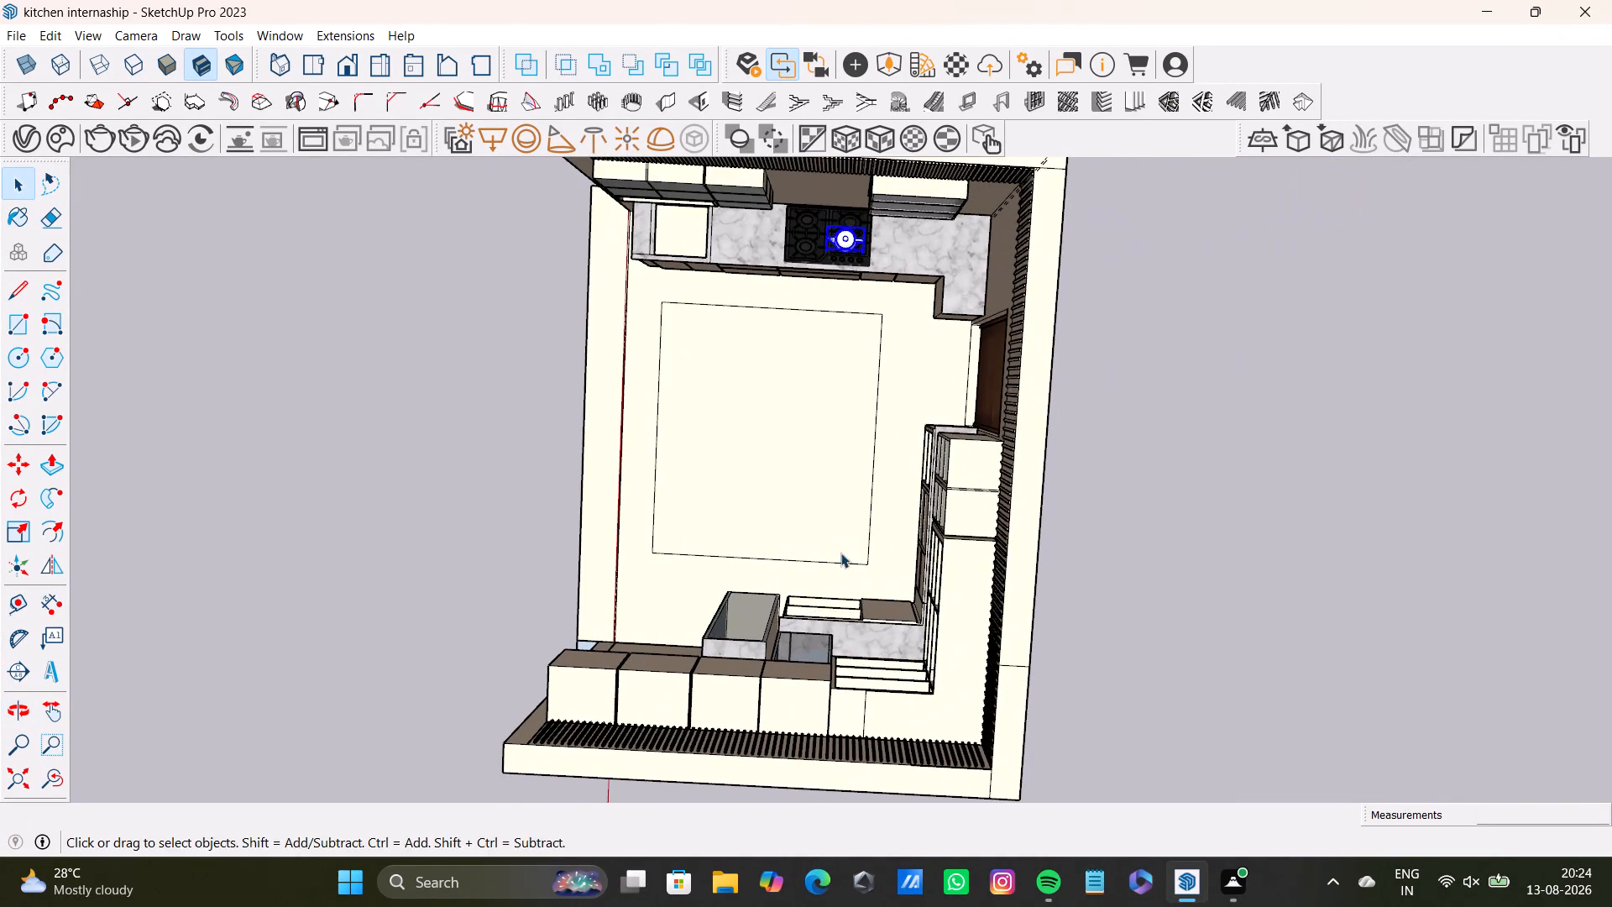
pyautogui.moveTo(840, 553); pyautogui.dragTo(860, 548, button='middle')
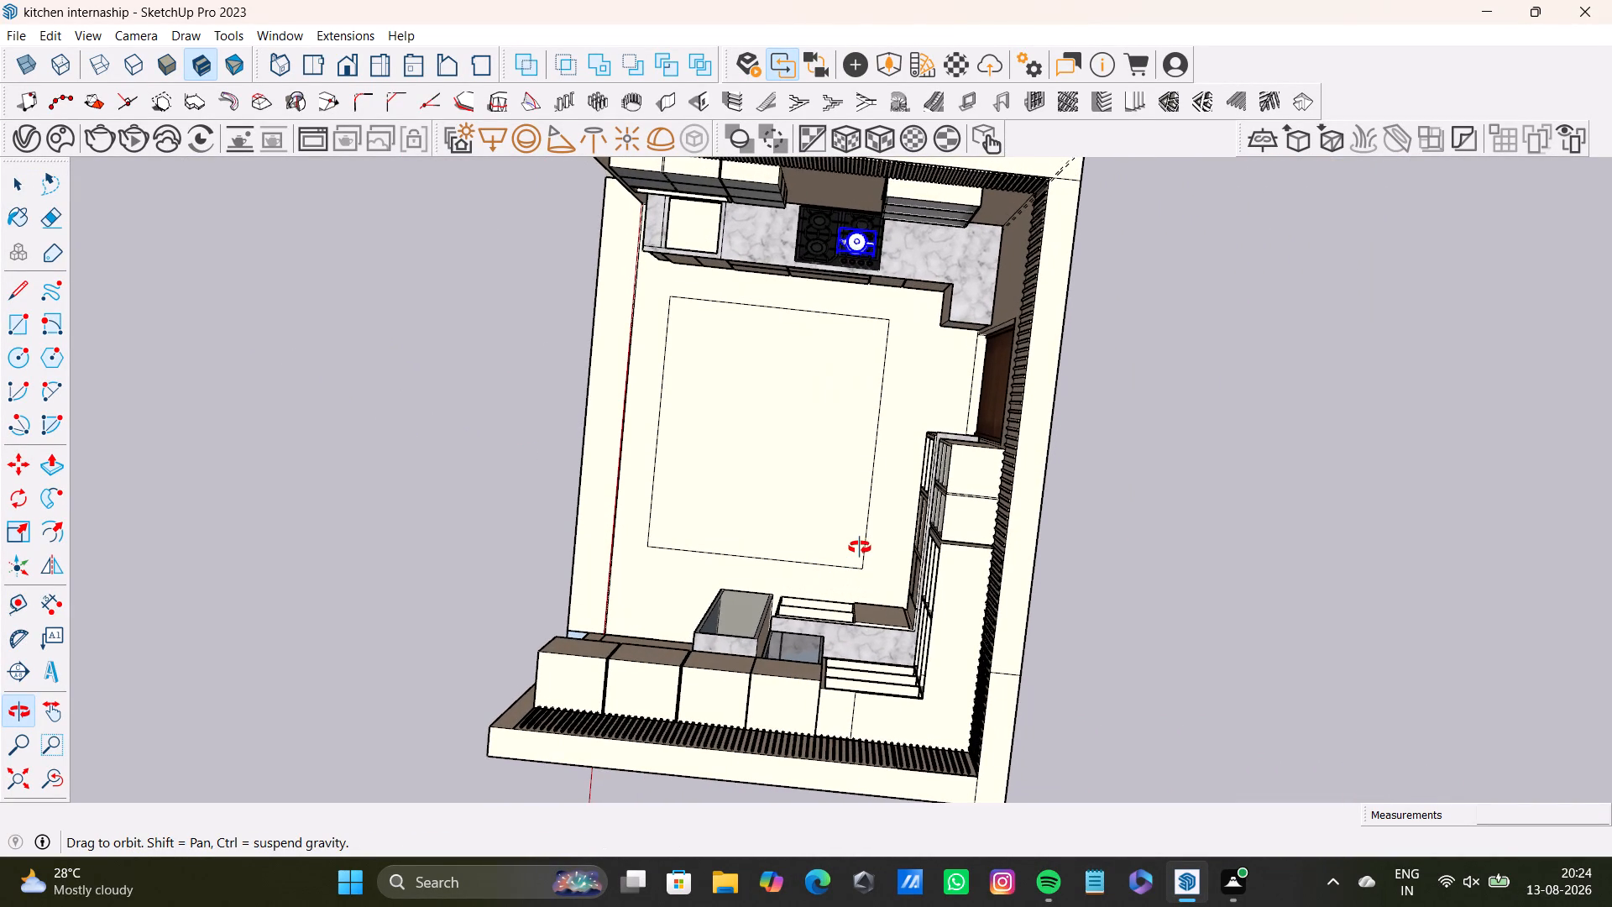
pyautogui.moveTo(860, 548); pyautogui.dragTo(892, 480, button='middle')
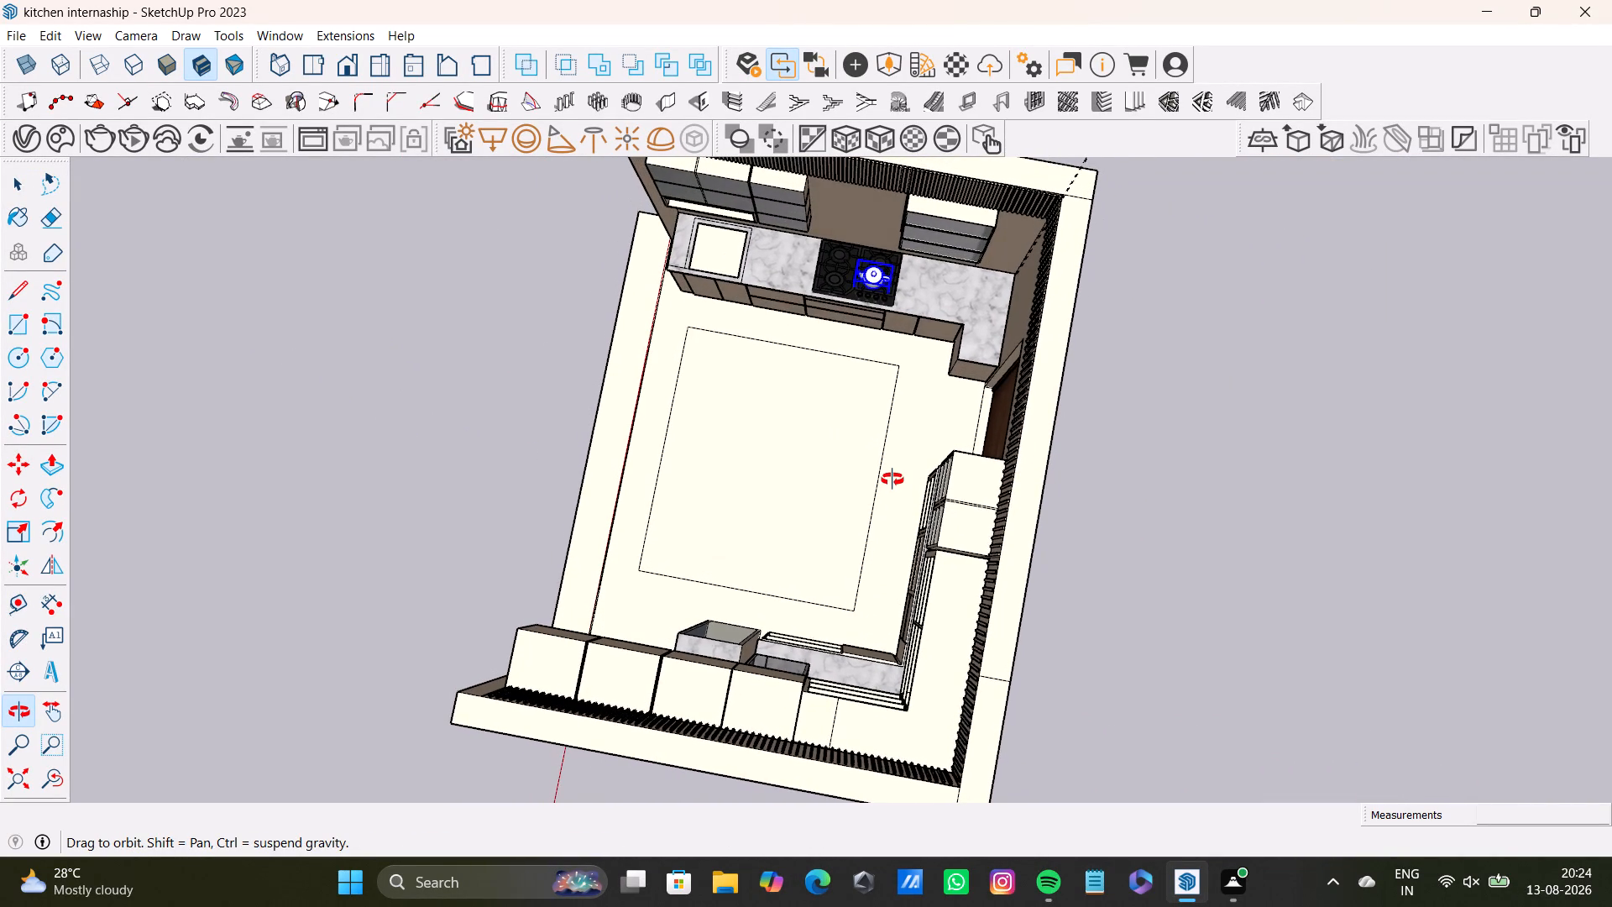
pyautogui.moveTo(892, 480); pyautogui.dragTo(907, 439, button='middle')
pyautogui.moveTo(894, 567); pyautogui.dragTo(966, 495, button='middle')
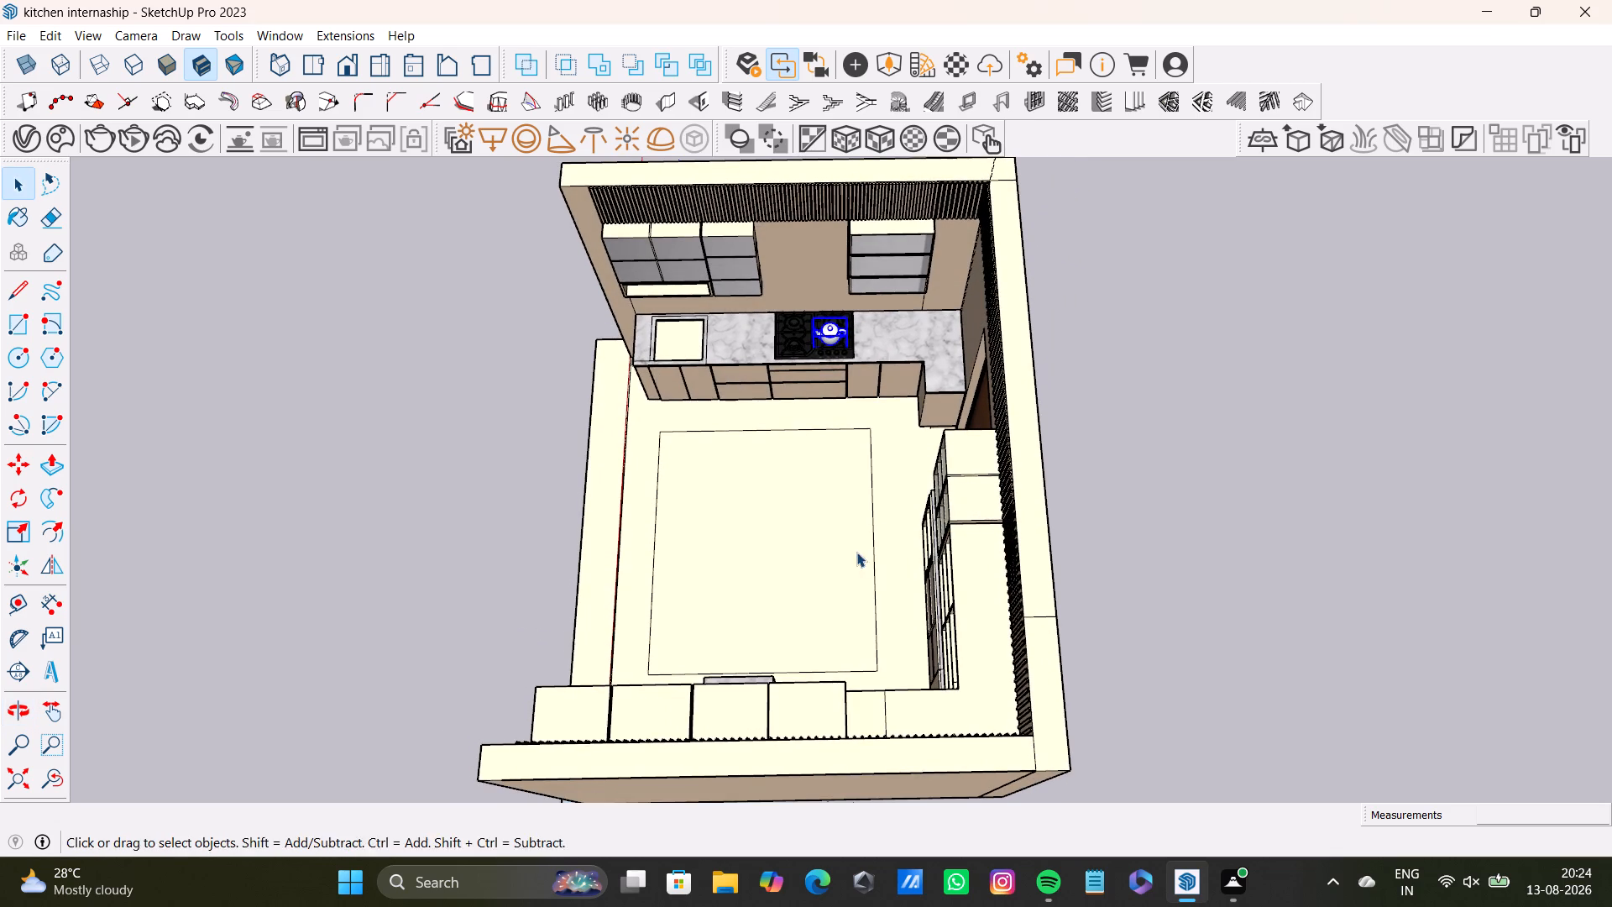
pyautogui.moveTo(860, 553); pyautogui.dragTo(850, 720, button='middle')
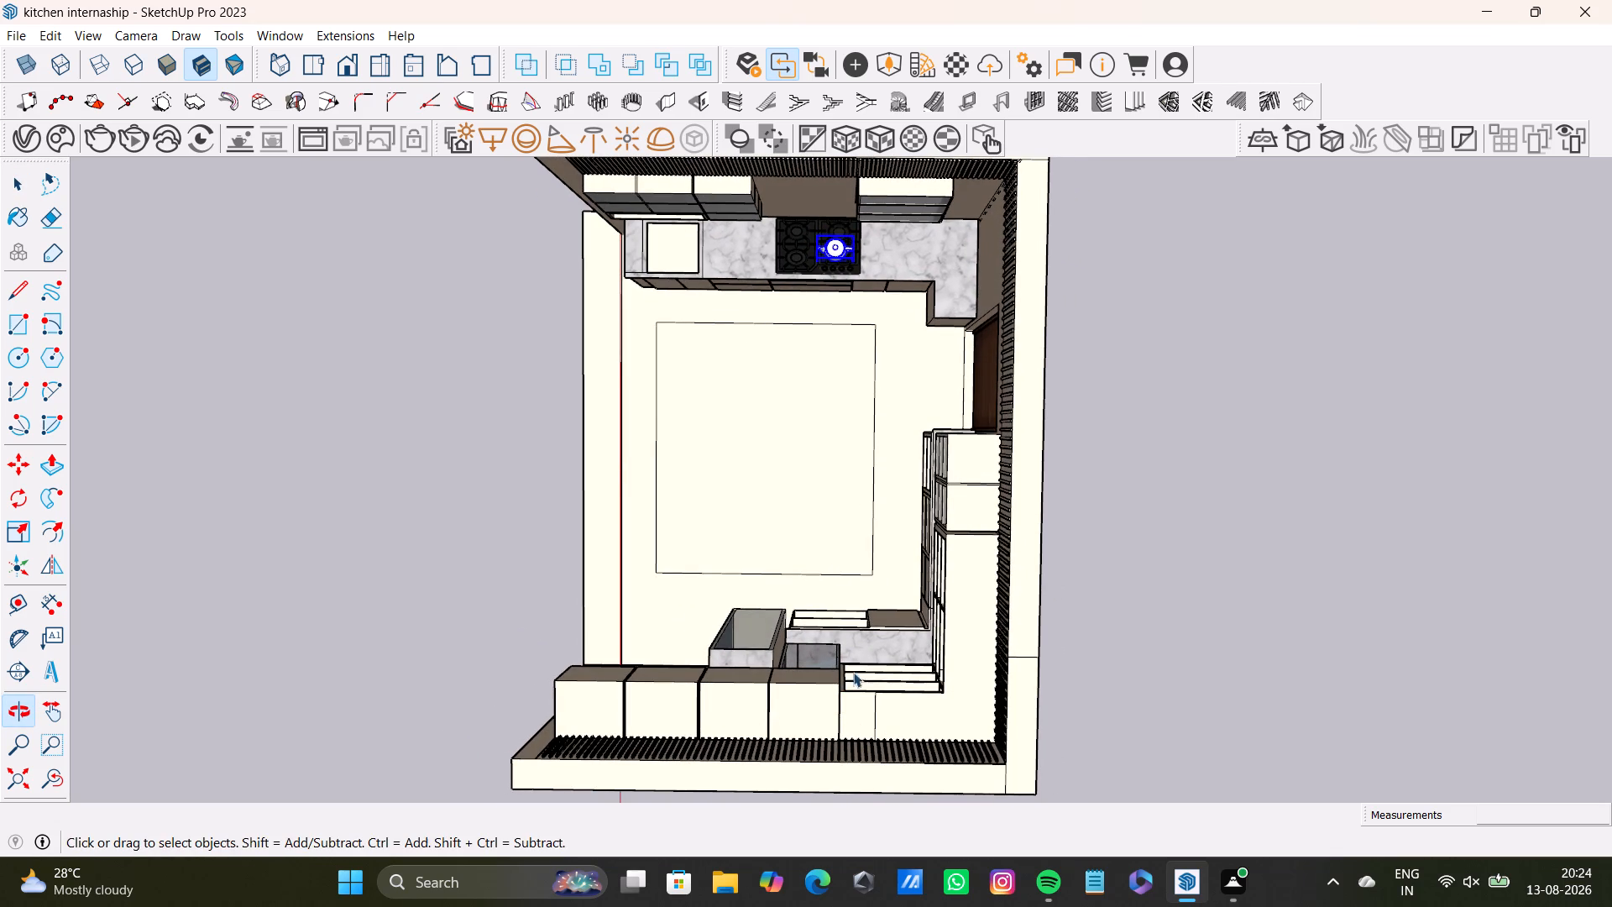
pyautogui.keyDown('shift'); pyautogui.moveTo(881, 531); pyautogui.dragTo(881, 558, button='middle'); pyautogui.keyUp('shift')
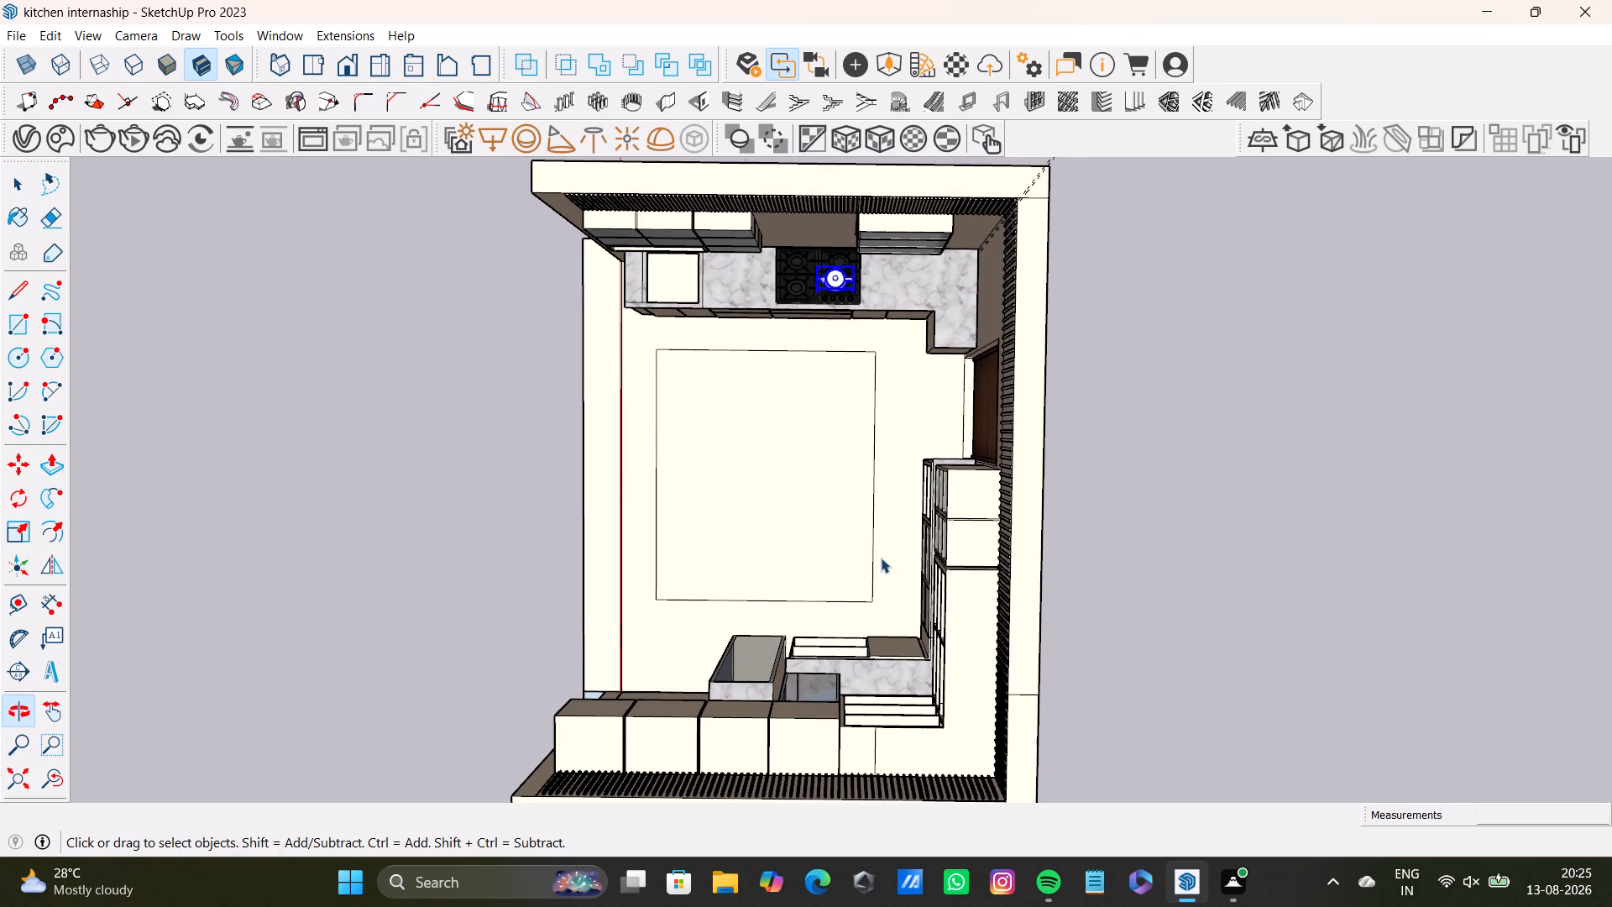
pyautogui.scroll(-1, 881, 558)
pyautogui.middleClick(881, 558)
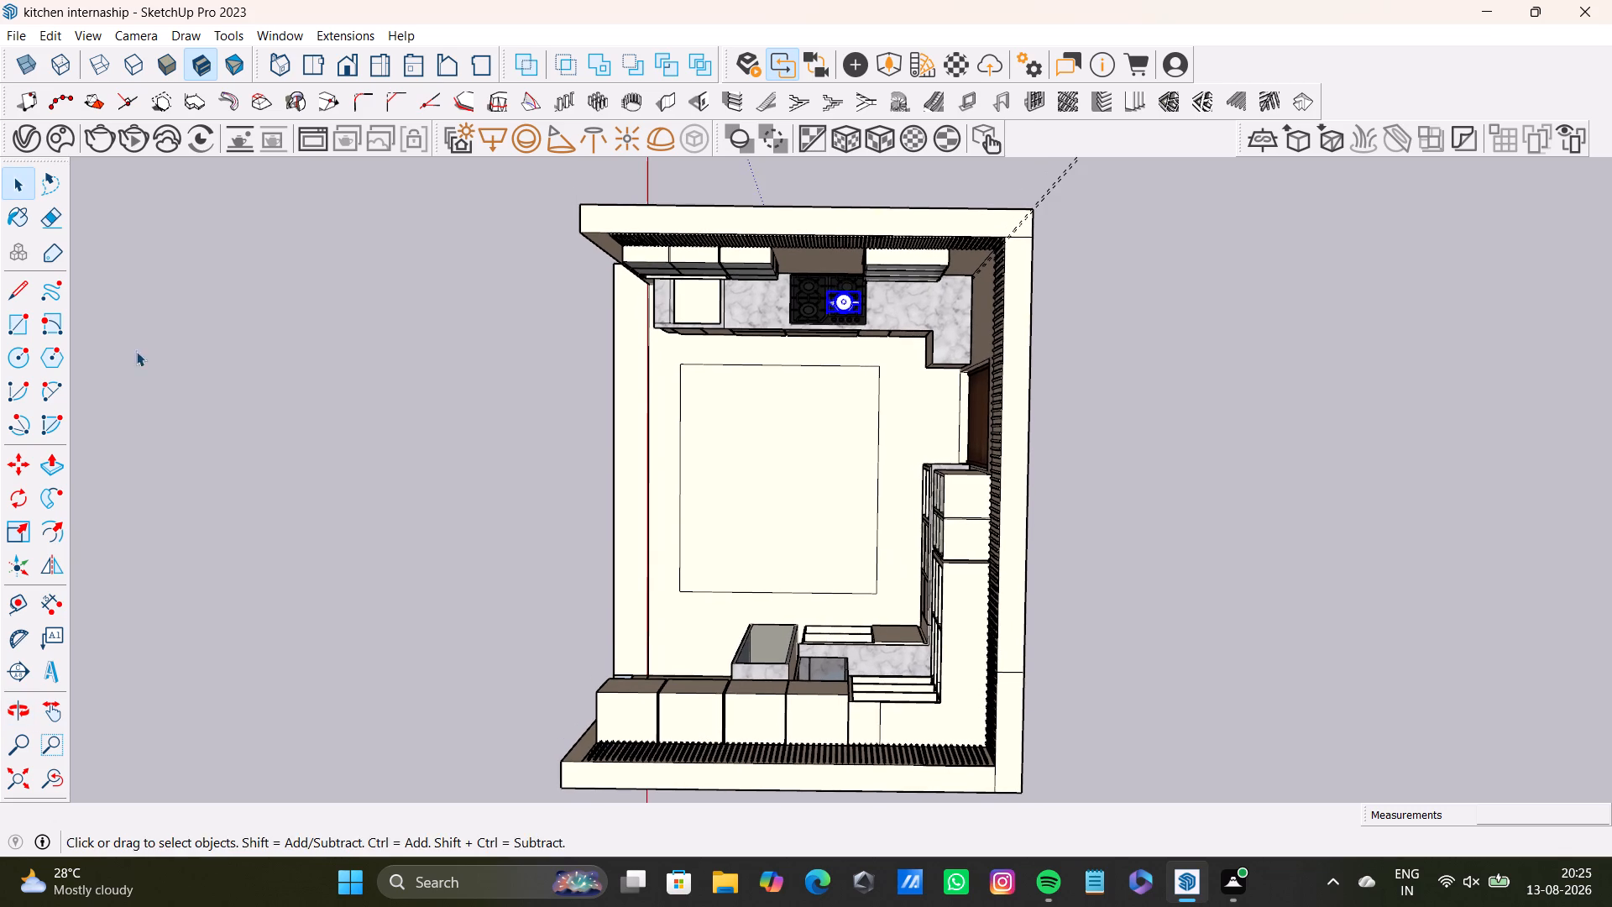
# Save a copy of the model to the Desktop as kitchen internaship1 in SketchUp Models (*.skp) format.
pyautogui.click(10, 34)
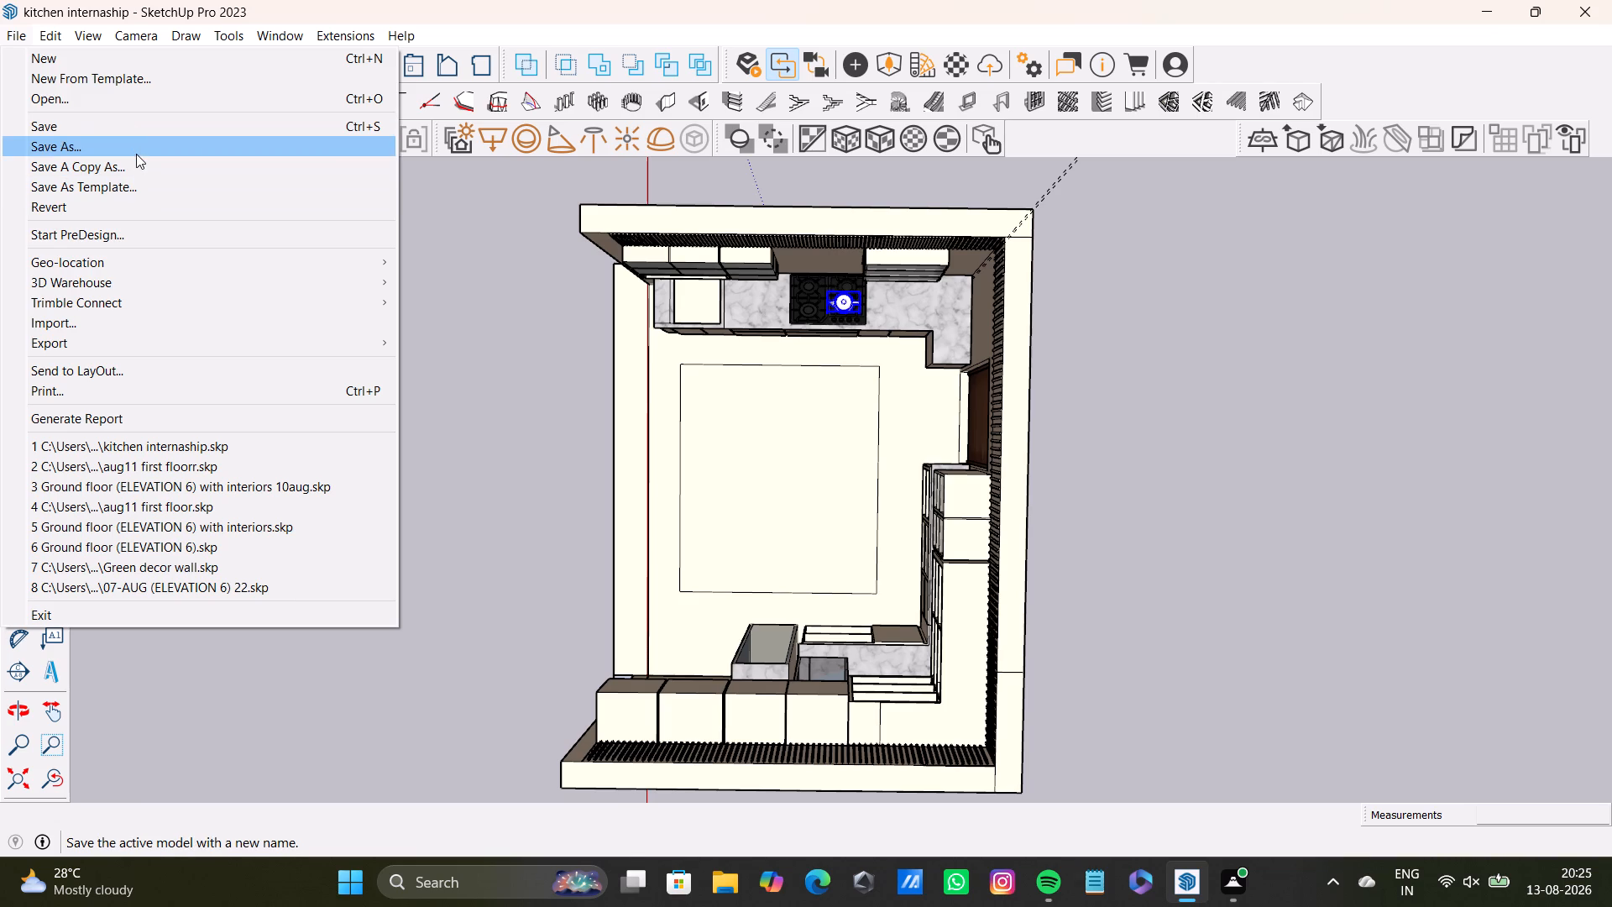
pyautogui.click(139, 170)
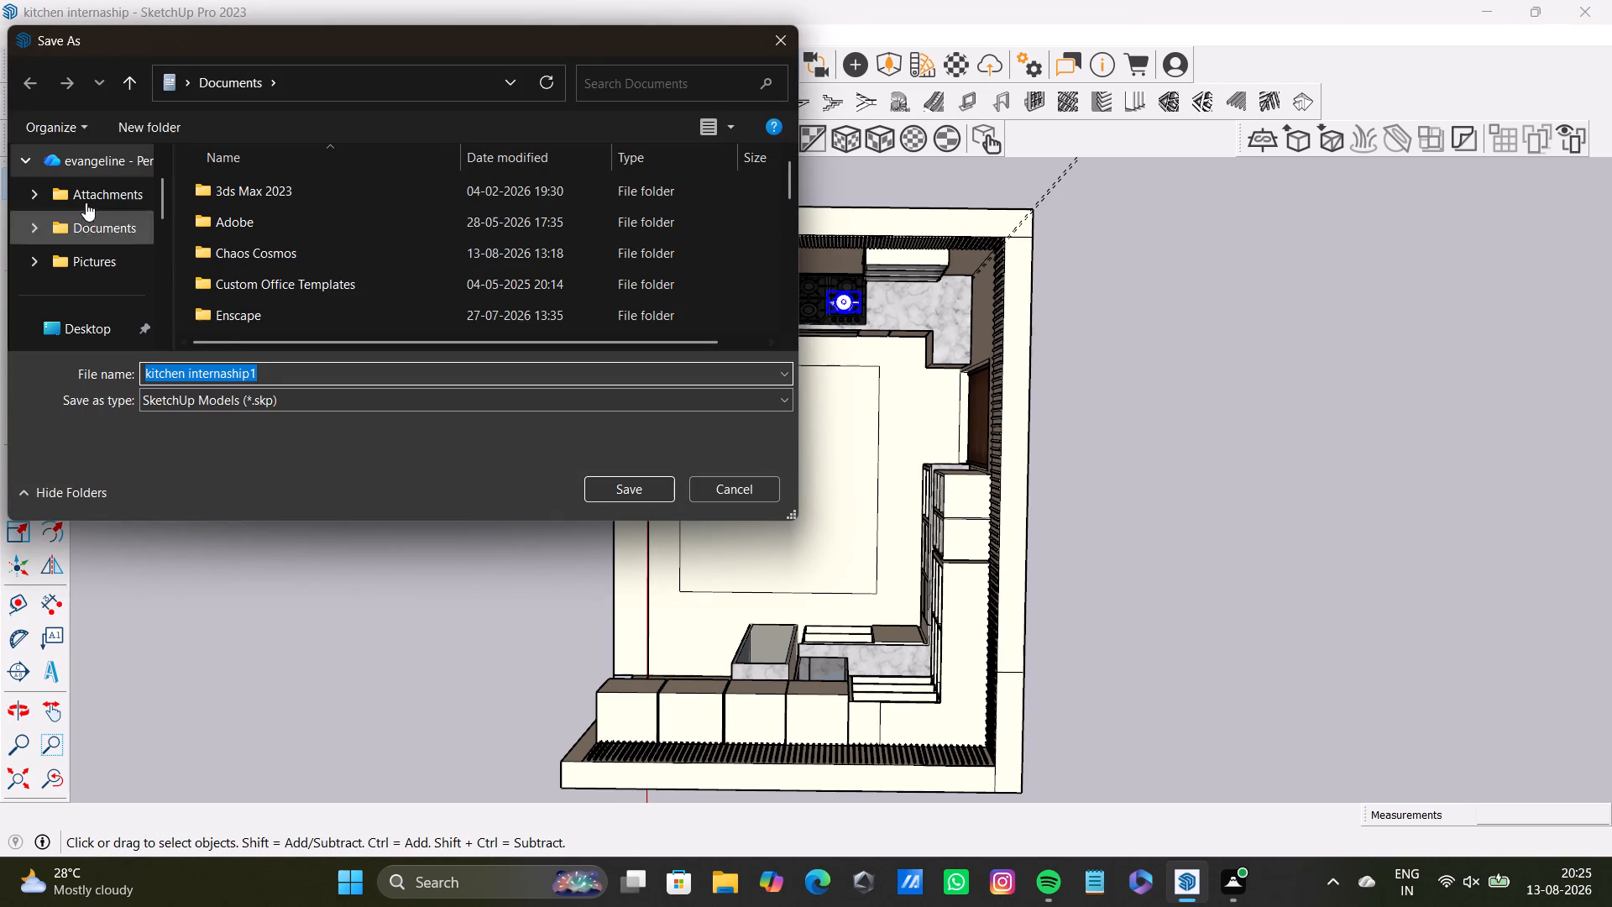
pyautogui.scroll(-2, 91, 207)
pyautogui.scroll(1, 104, 181)
pyautogui.click(92, 223)
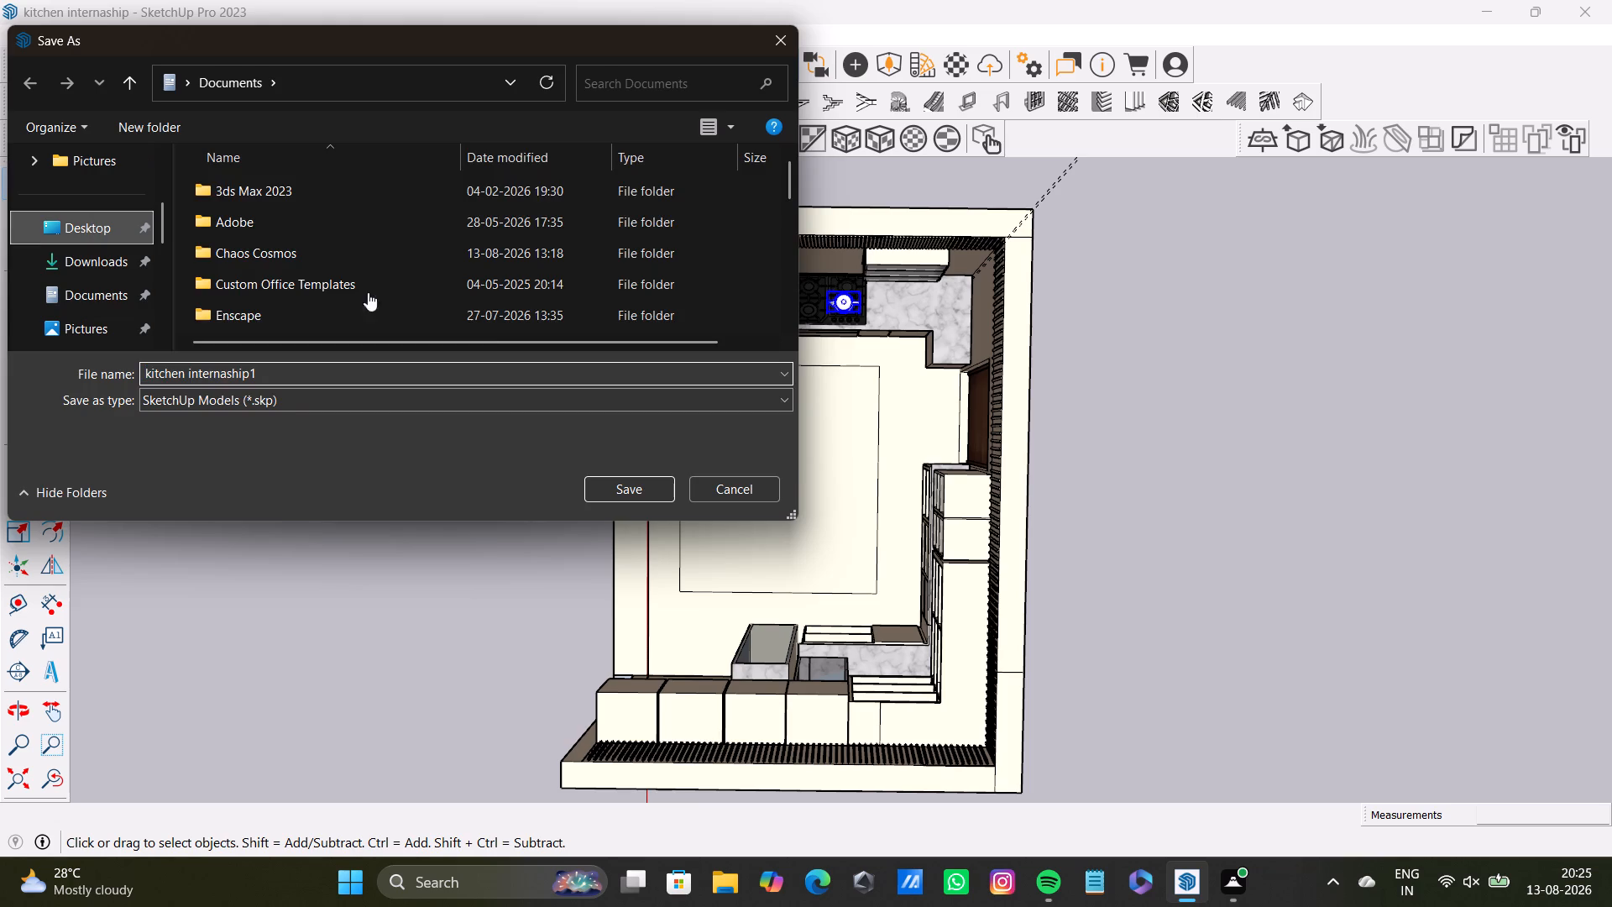
pyautogui.scroll(-8, 510, 300)
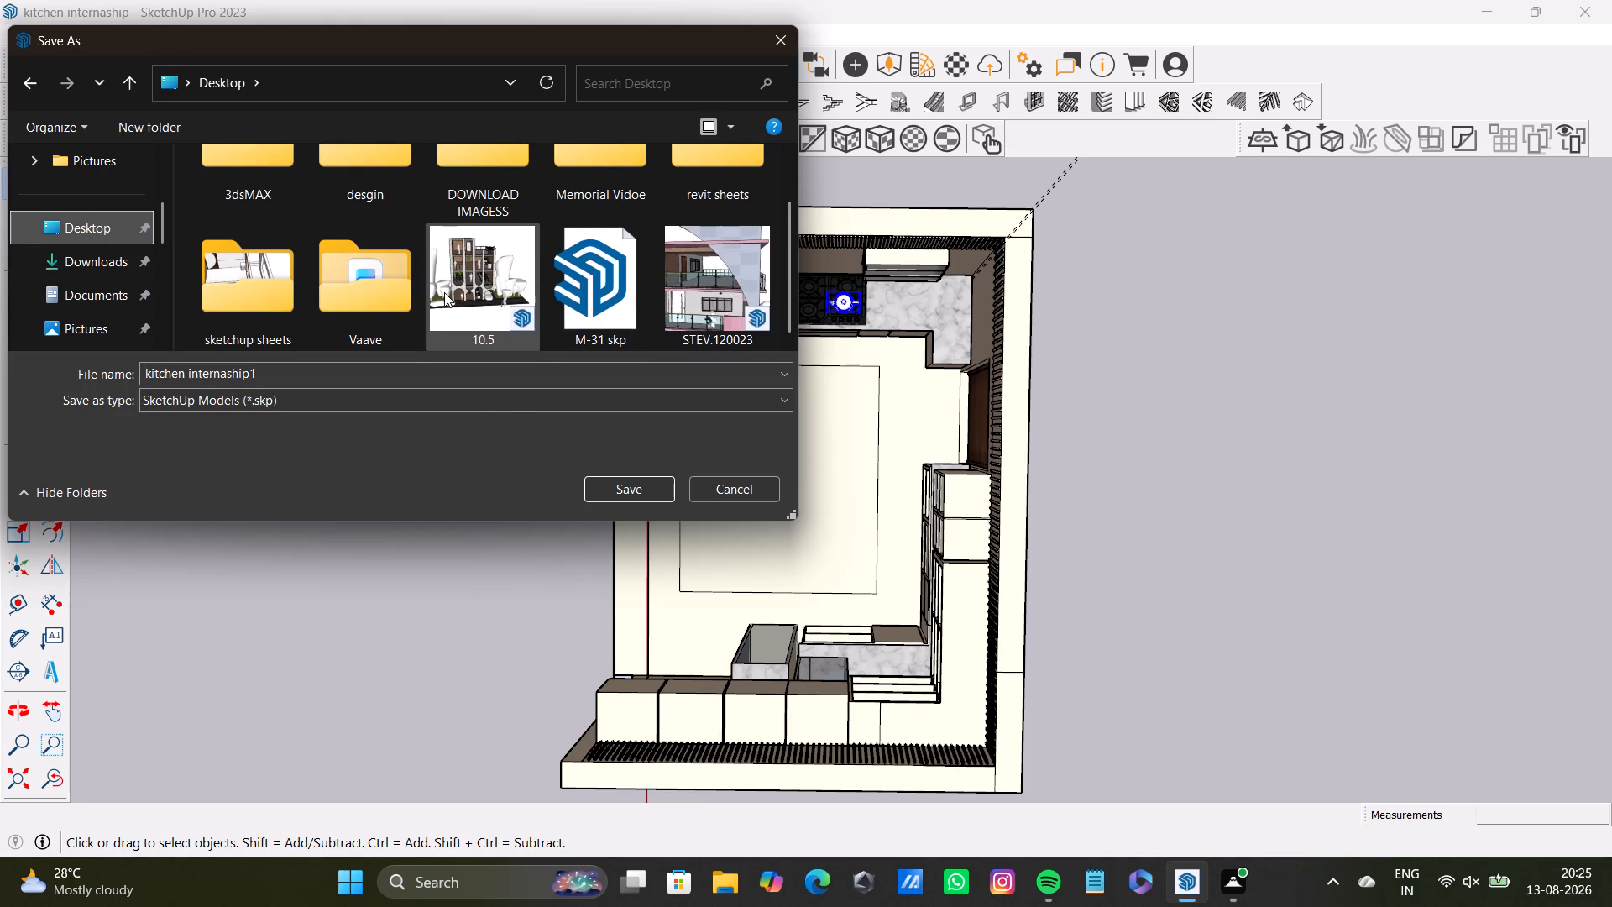
pyautogui.scroll(-17, 444, 292)
pyautogui.scroll(-2, 517, 359)
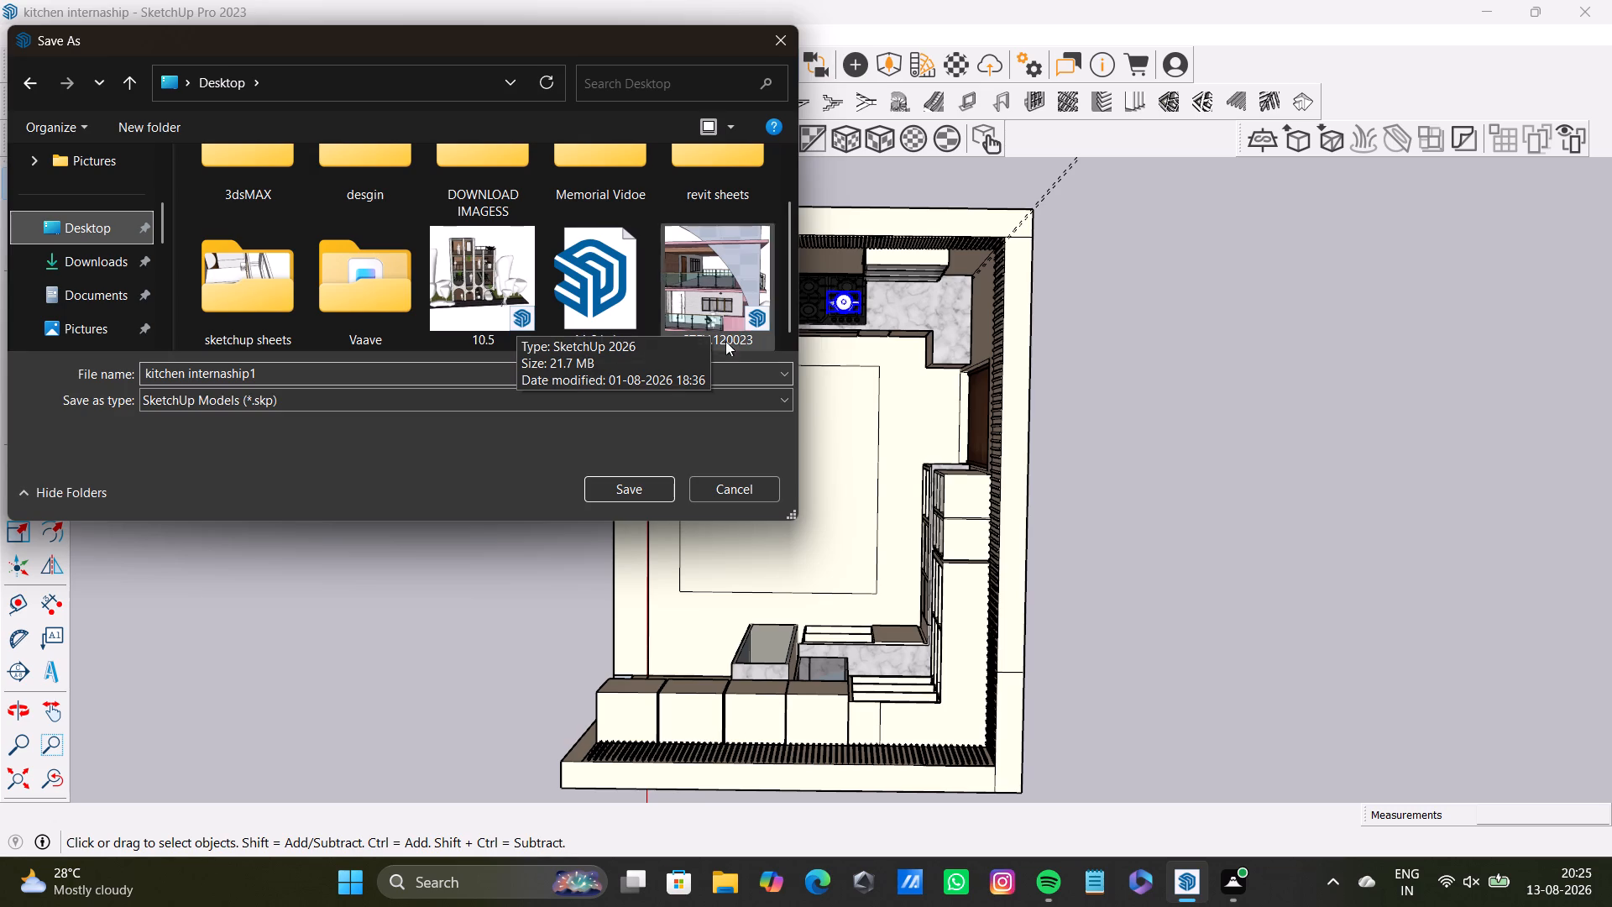
pyautogui.click(616, 493)
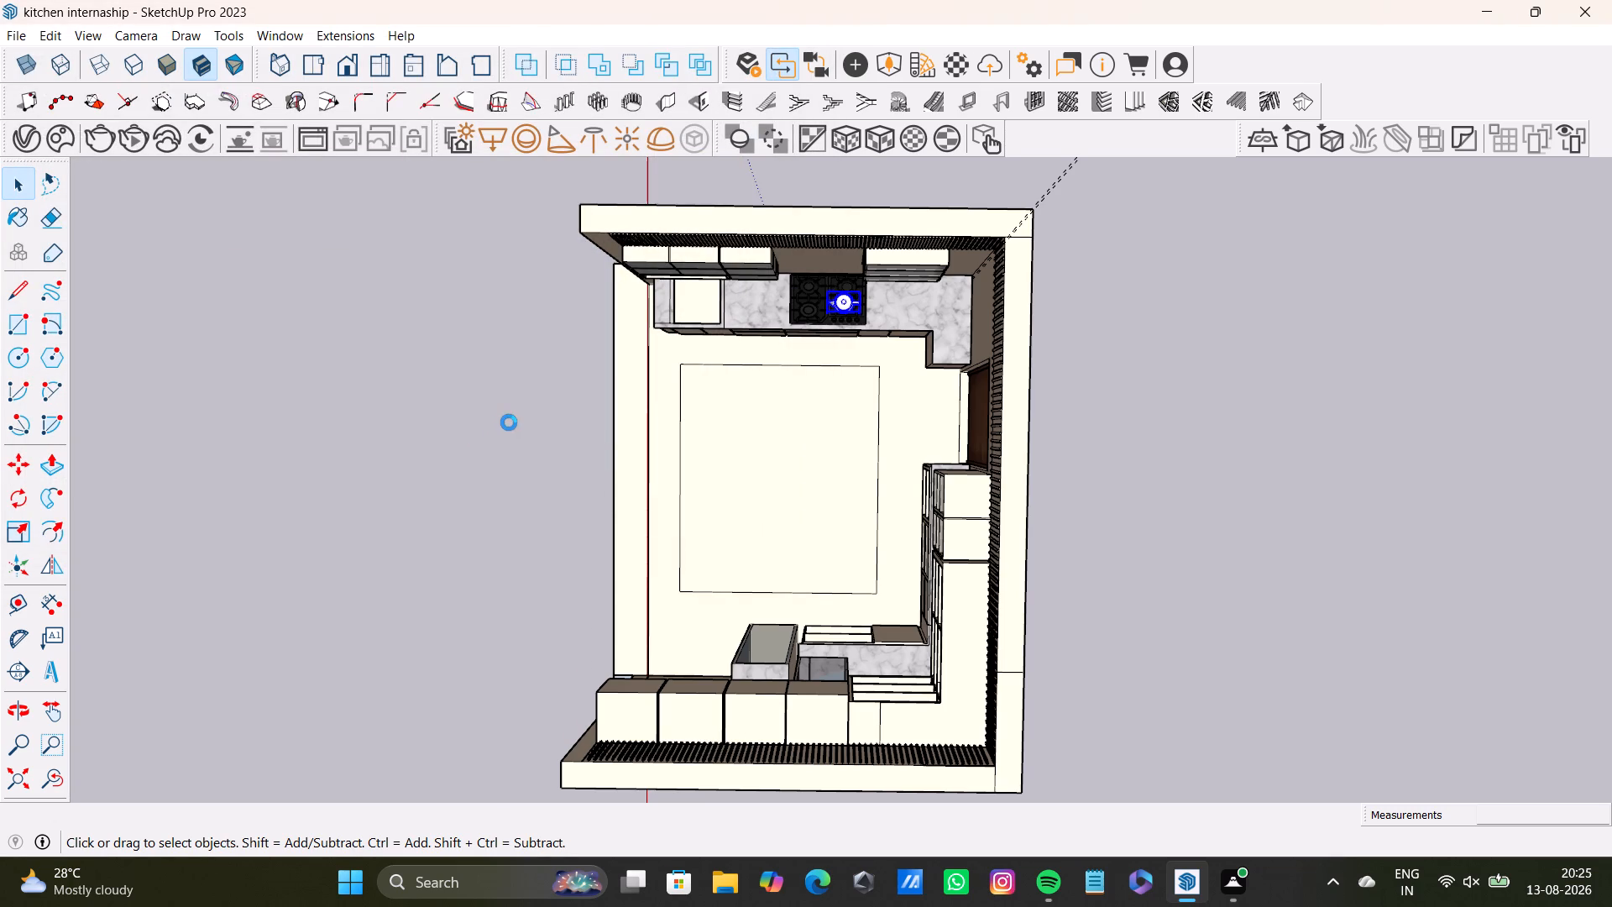
# Examine the hob wall from several angles, including the teapot, countertop, sink opening and wall cabinets.
pyautogui.moveTo(496, 554); pyautogui.dragTo(725, 561, button='middle')
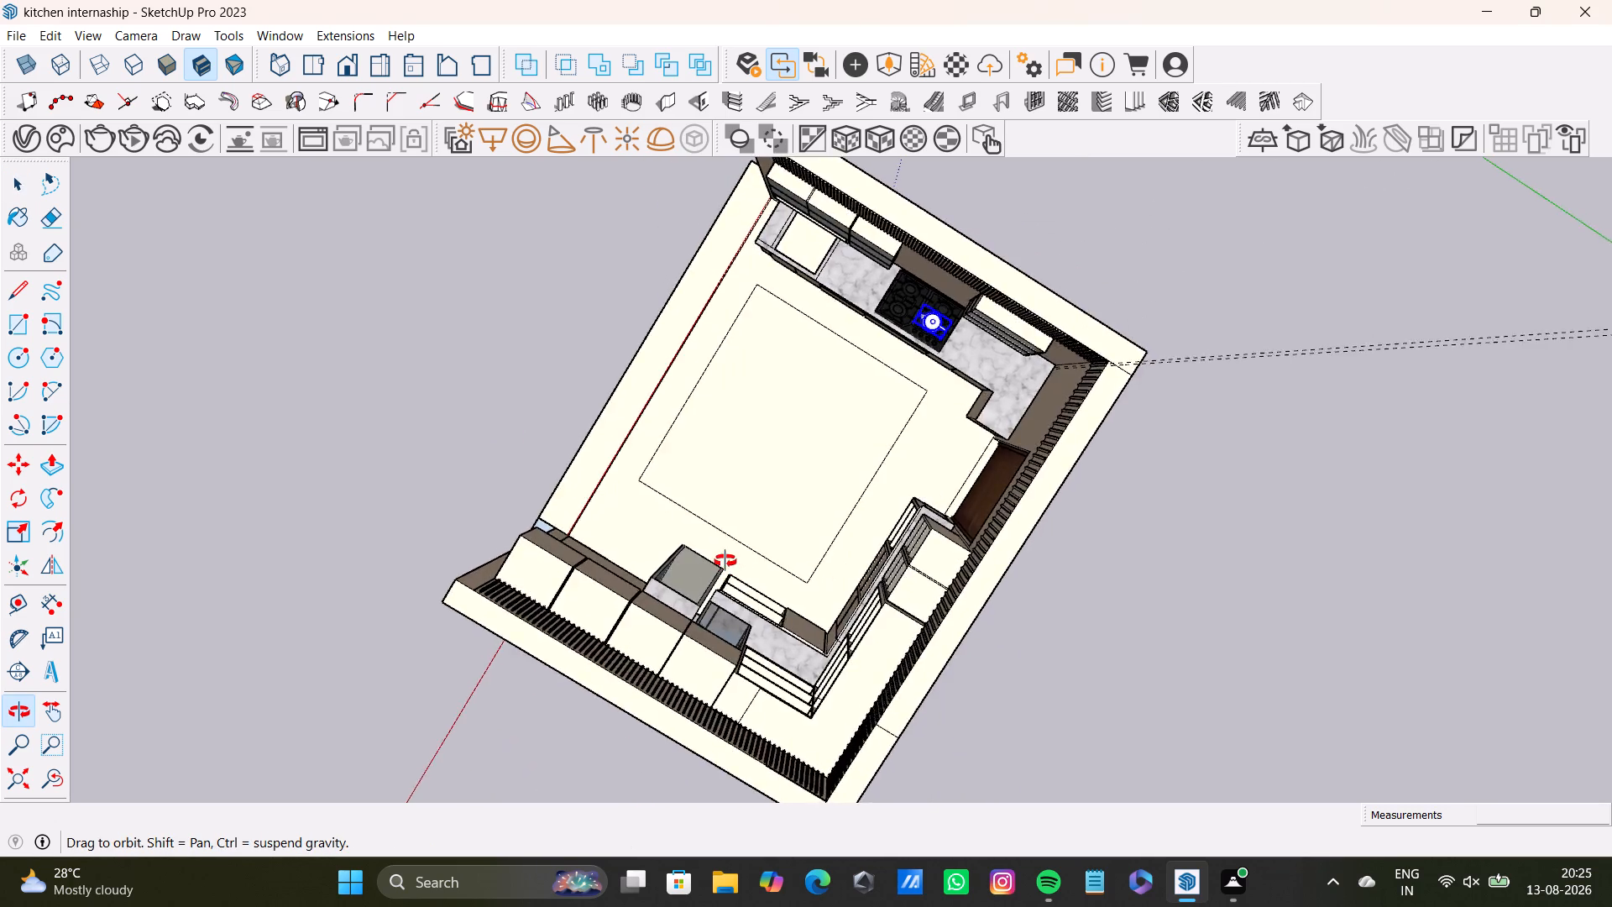
pyautogui.moveTo(725, 561); pyautogui.dragTo(690, 374, button='middle')
pyautogui.moveTo(731, 511); pyautogui.dragTo(918, 371, button='middle')
pyautogui.scroll(6, 850, 423)
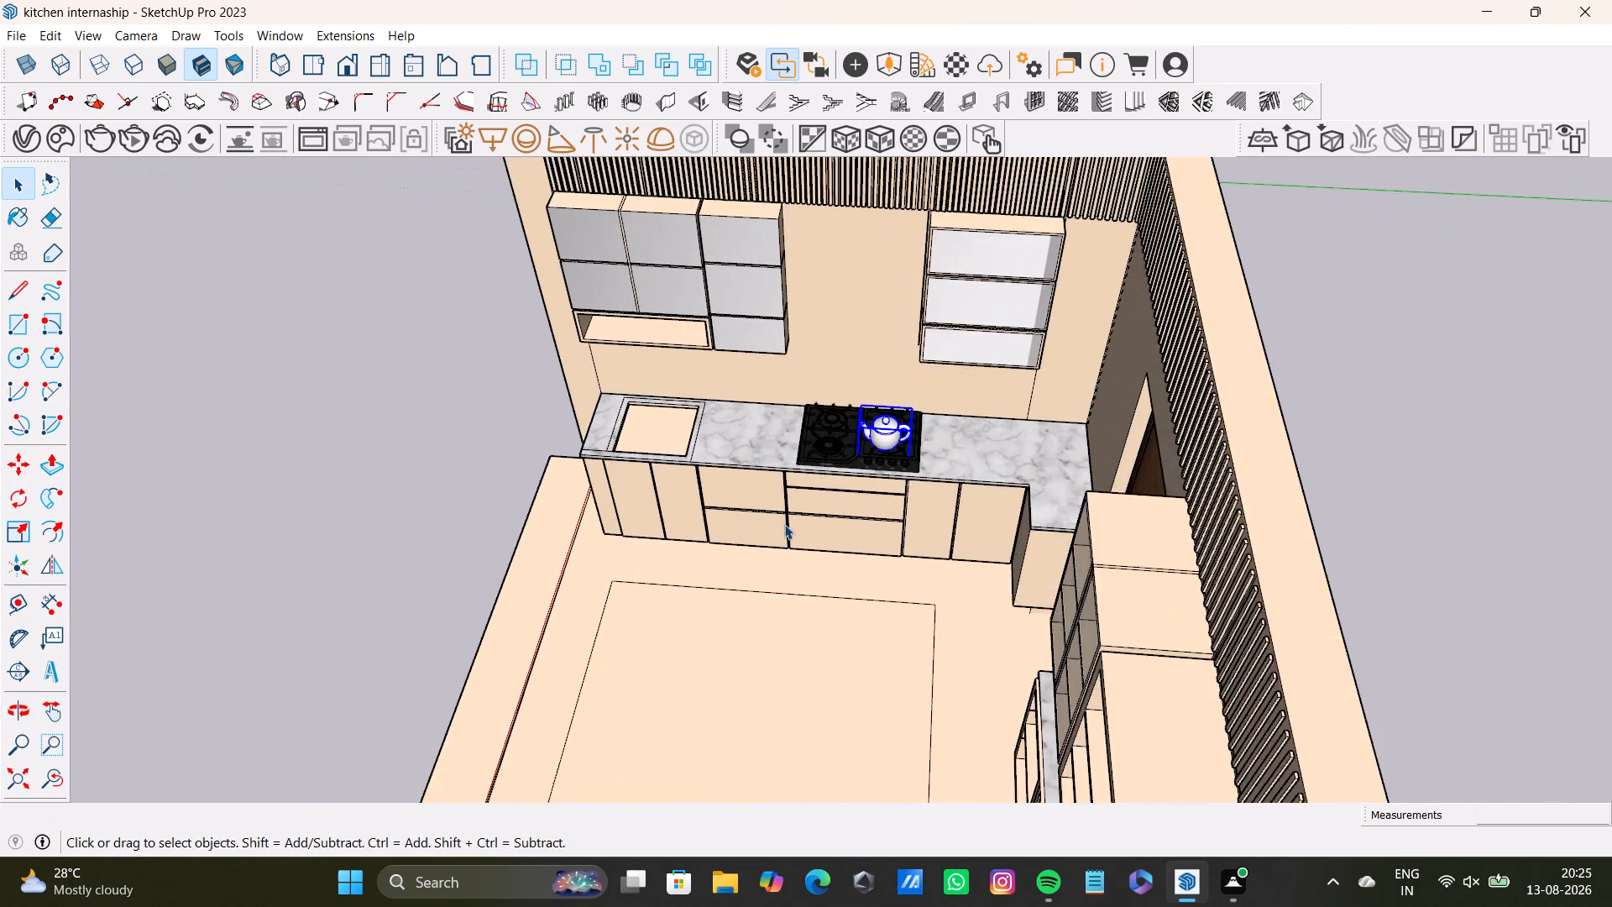
pyautogui.keyDown('shift'); pyautogui.moveTo(790, 521); pyautogui.dragTo(796, 638, button='middle'); pyautogui.keyUp('shift')
pyautogui.moveTo(834, 638); pyautogui.dragTo(933, 464, button='middle')
pyautogui.scroll(3, 901, 553)
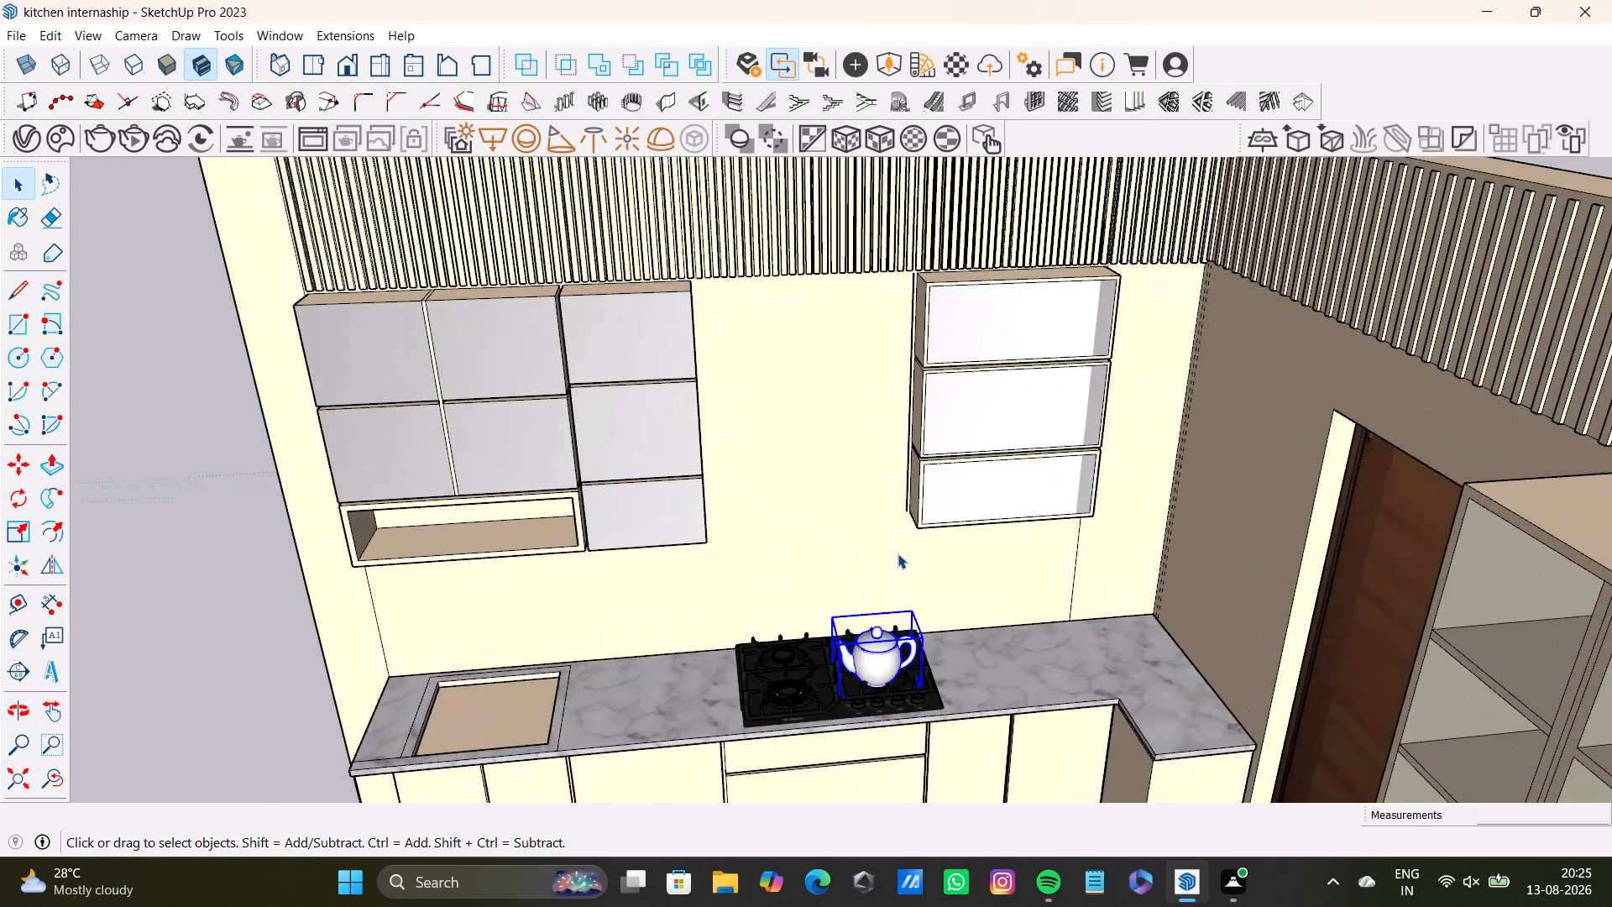
pyautogui.keyDown('shift'); pyautogui.moveTo(898, 553); pyautogui.dragTo(1007, 448, button='middle'); pyautogui.keyUp('shift')
pyautogui.moveTo(1025, 485); pyautogui.dragTo(944, 476, button='middle')
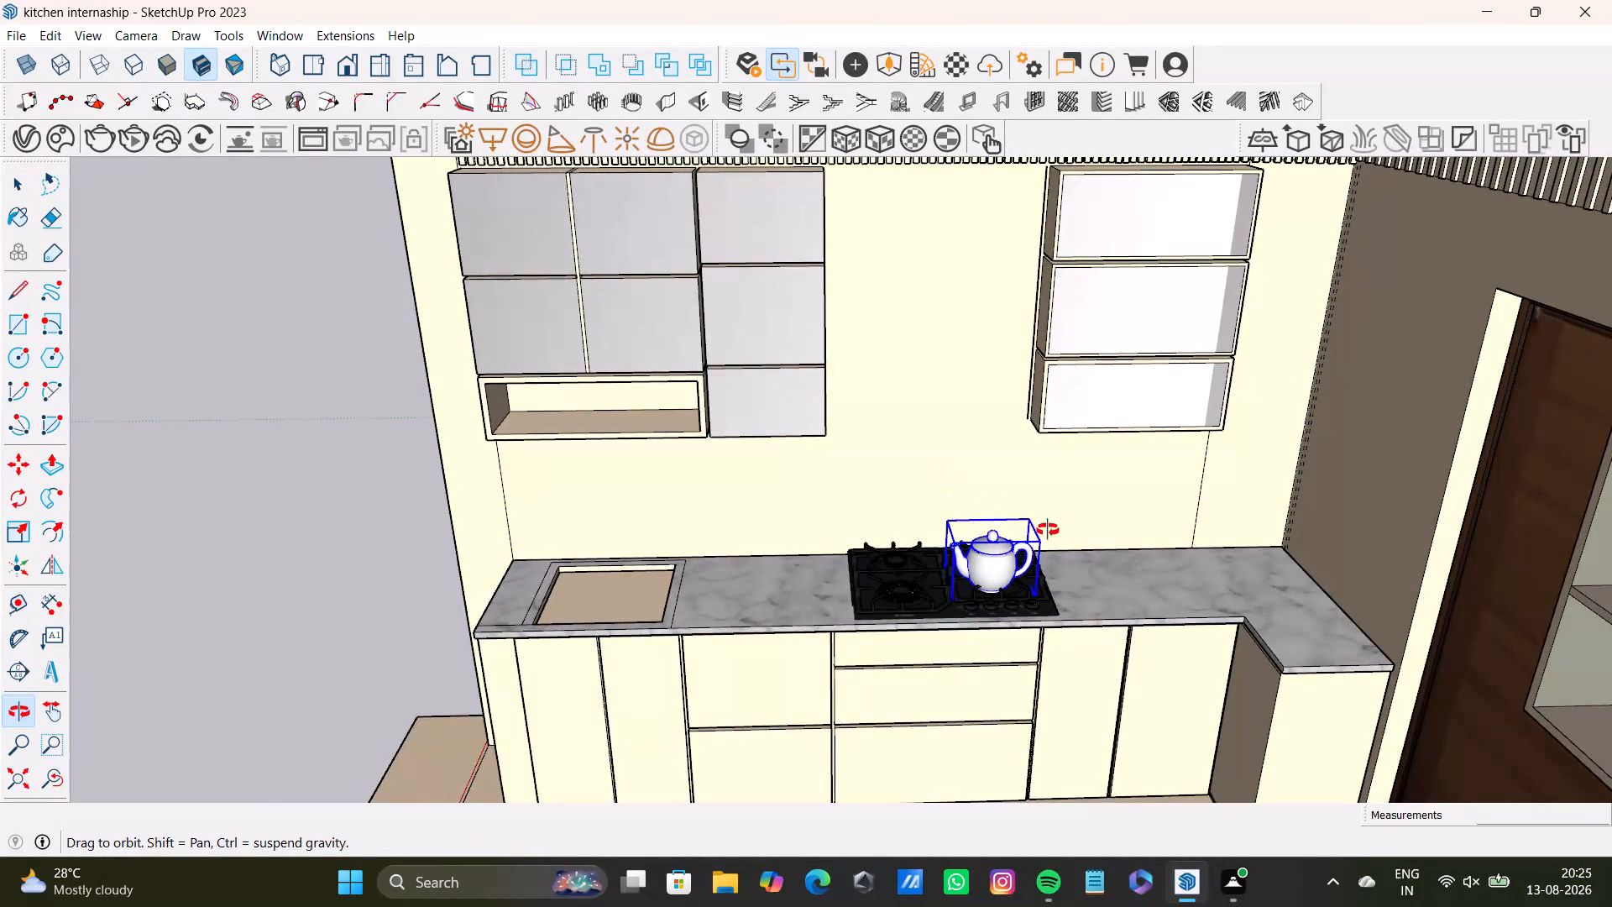
pyautogui.moveTo(1060, 532); pyautogui.dragTo(1023, 524, button='middle')
pyautogui.moveTo(1158, 573); pyautogui.dragTo(1063, 596, button='middle')
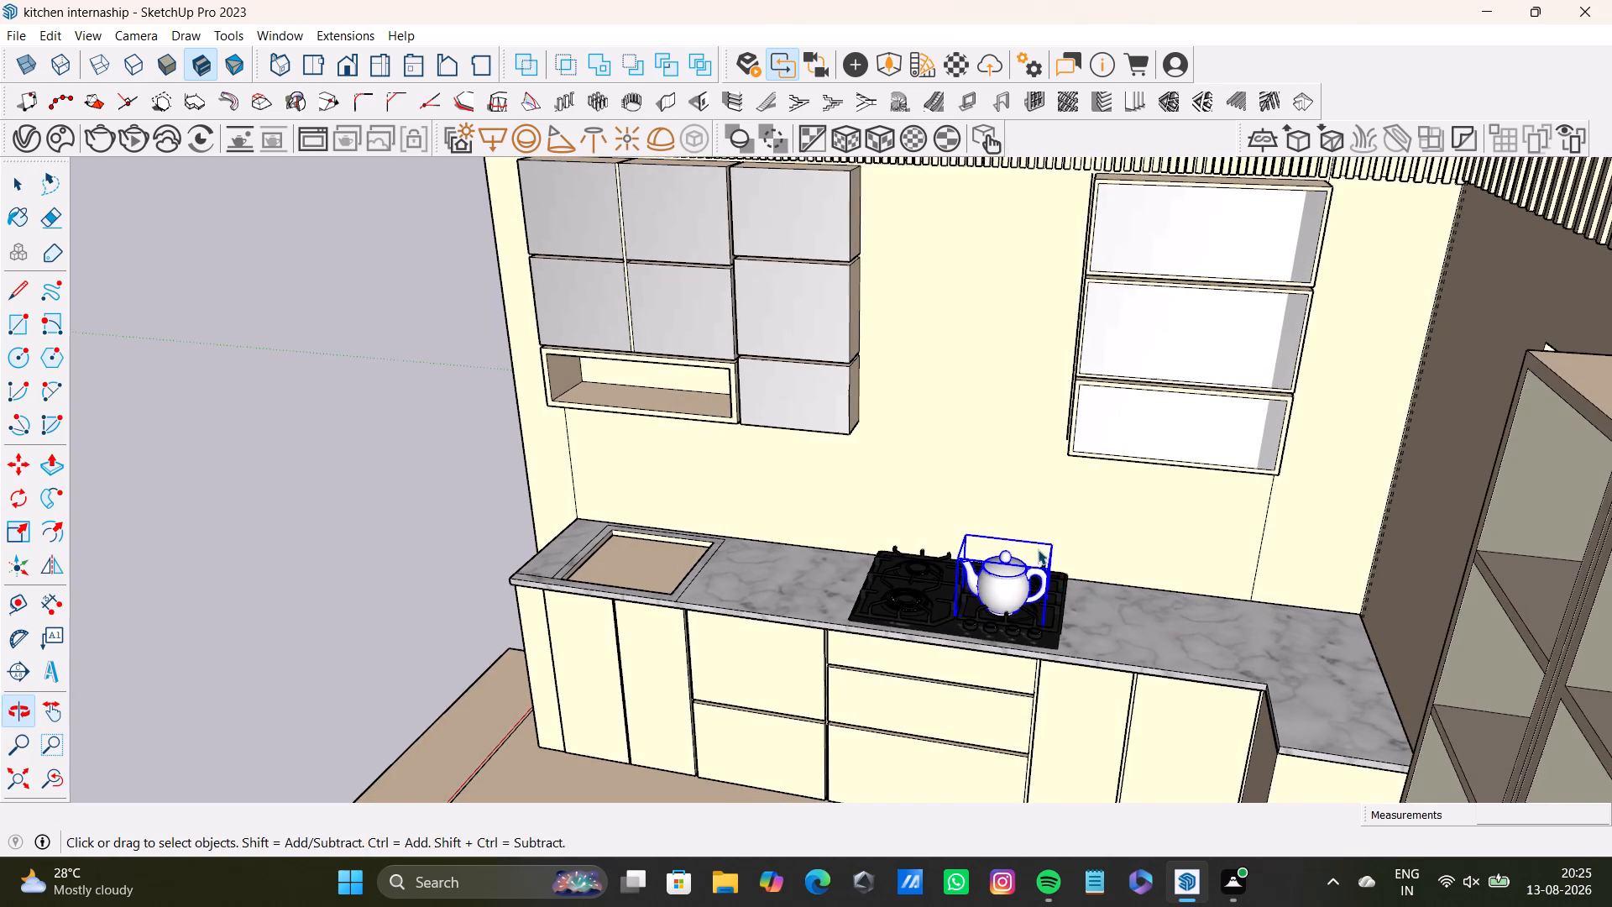
pyautogui.keyDown('shift'); pyautogui.moveTo(1036, 526); pyautogui.dragTo(1045, 582, button='middle'); pyautogui.keyUp('shift')
pyautogui.middleClick(1070, 576)
pyautogui.scroll(-2, 1069, 573)
pyautogui.moveTo(1069, 573); pyautogui.dragTo(1098, 521, button='middle')
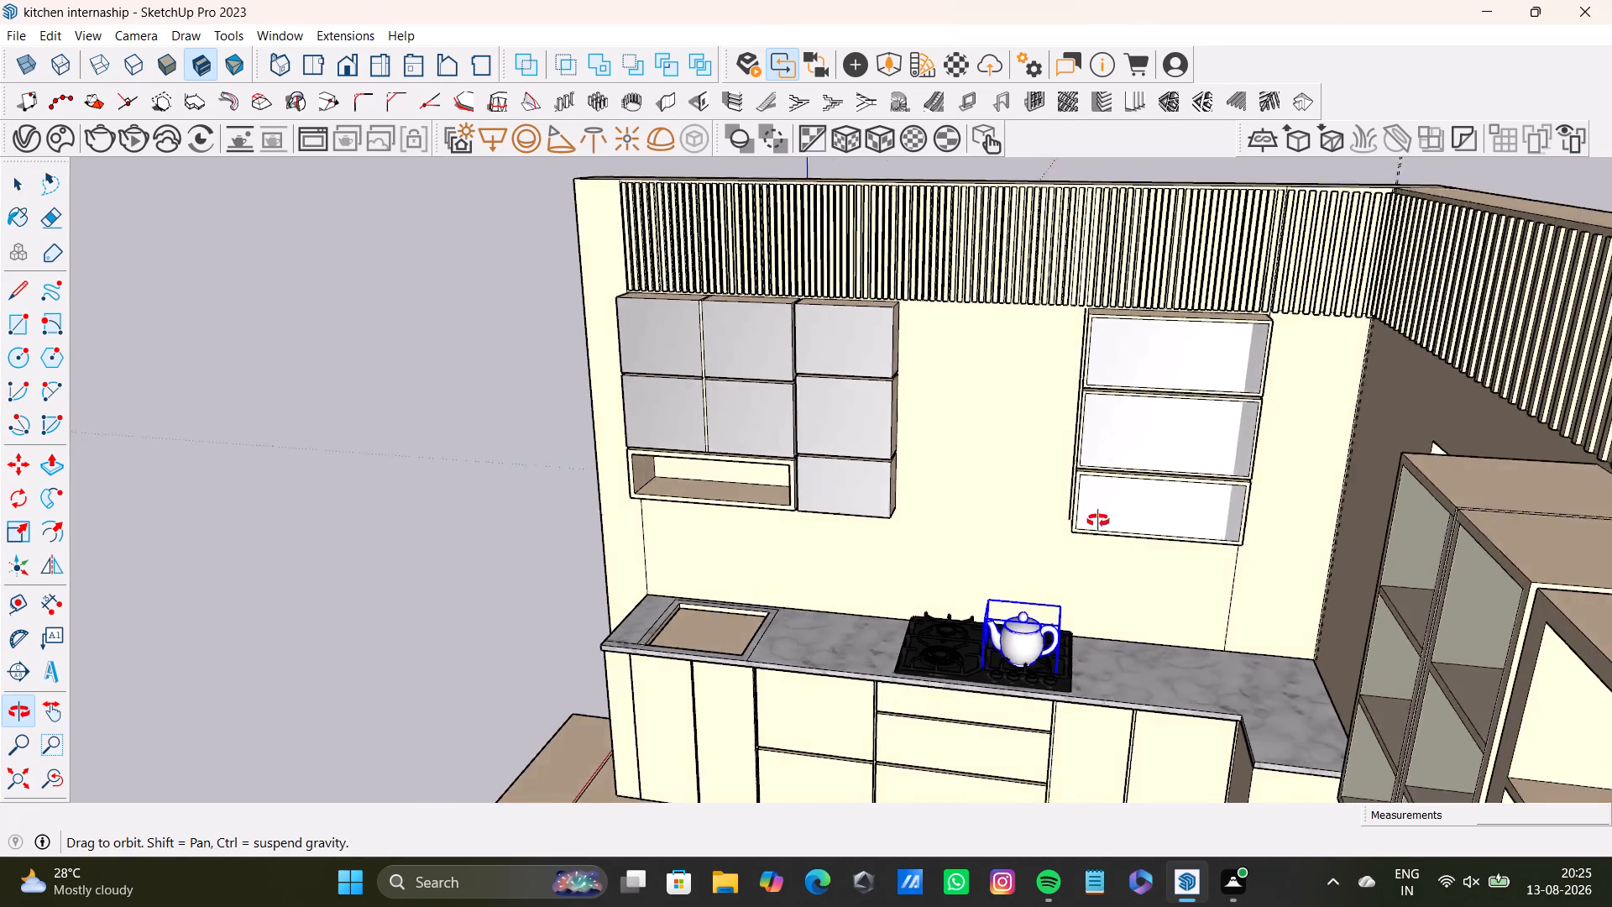
pyautogui.moveTo(1098, 521); pyautogui.dragTo(1165, 550, button='middle')
pyautogui.scroll(1, 1101, 548)
pyautogui.keyDown('shift'); pyautogui.moveTo(1101, 548); pyautogui.dragTo(1097, 503, button='middle'); pyautogui.keyUp('shift')
pyautogui.scroll(-1, 1097, 503)
pyautogui.moveTo(1097, 503); pyautogui.dragTo(1258, 505, button='middle')
pyautogui.scroll(-1, 1090, 522)
pyautogui.keyDown('shift'); pyautogui.moveTo(1090, 522); pyautogui.dragTo(1090, 524, button='middle'); pyautogui.keyUp('shift')
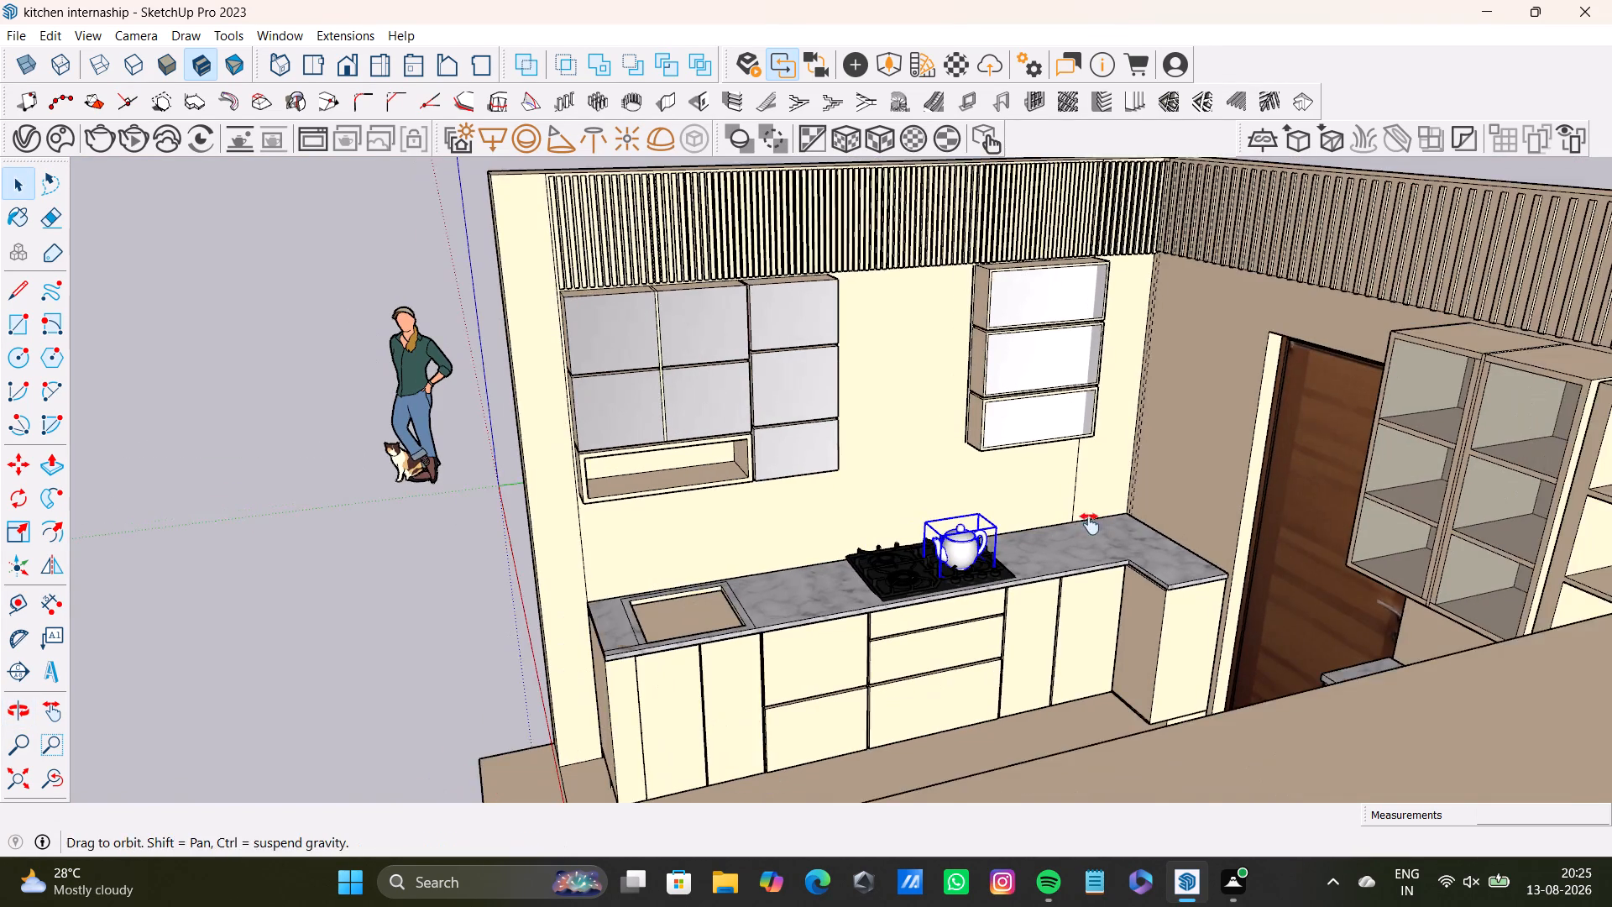
pyautogui.keyDown('shift'); pyautogui.moveTo(1090, 524); pyautogui.dragTo(1078, 593, button='middle'); pyautogui.keyUp('shift')
pyautogui.scroll(1, 1078, 594)
pyautogui.moveTo(1078, 594); pyautogui.dragTo(995, 620, button='middle')
pyautogui.moveTo(930, 641); pyautogui.dragTo(783, 624, button='middle')
pyautogui.scroll(1, 783, 623)
pyautogui.keyDown('shift'); pyautogui.moveTo(789, 616); pyautogui.dragTo(820, 569, button='middle'); pyautogui.keyUp('shift')
pyautogui.middleClick(798, 617)
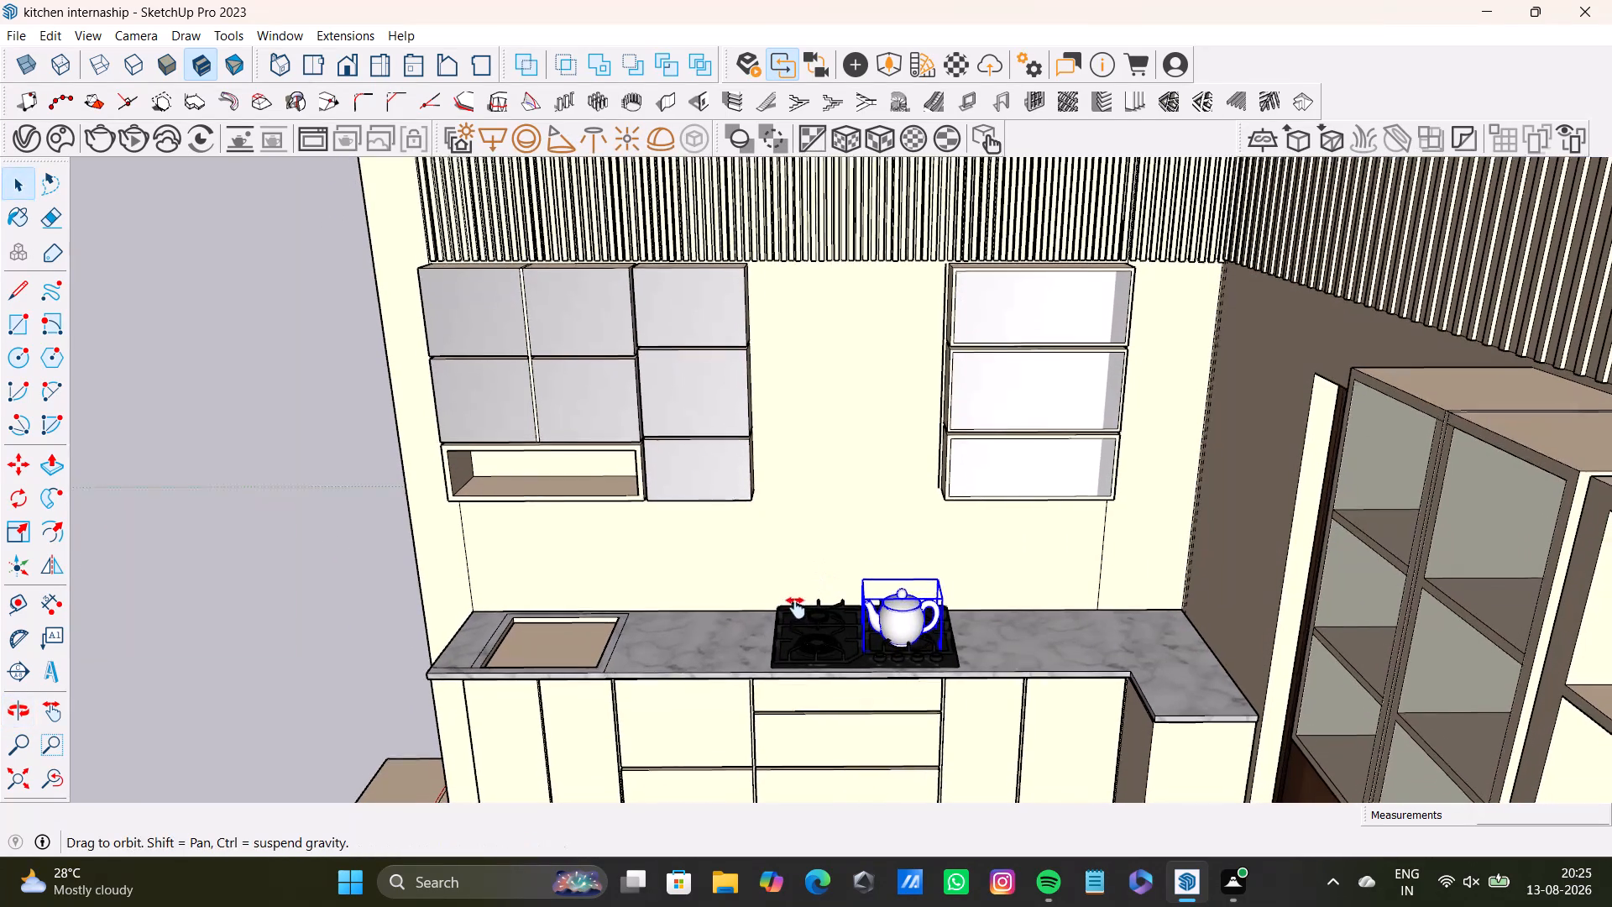
pyautogui.scroll(-1, 797, 612)
pyautogui.moveTo(797, 612); pyautogui.dragTo(796, 617, button='middle')
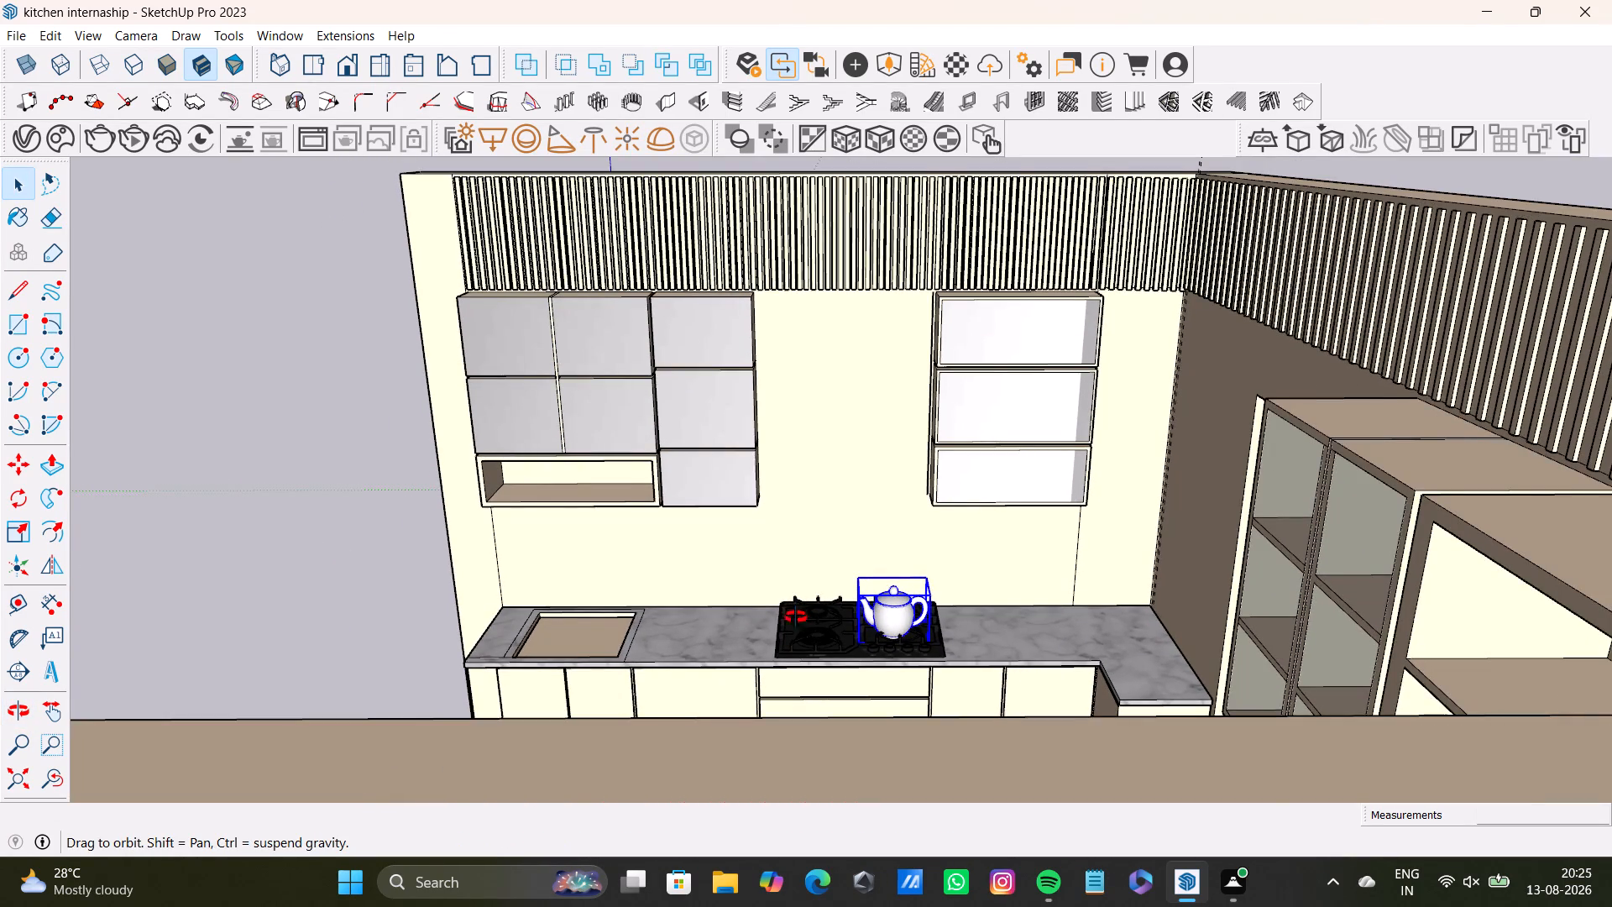
pyautogui.moveTo(796, 617); pyautogui.dragTo(793, 603, button='middle')
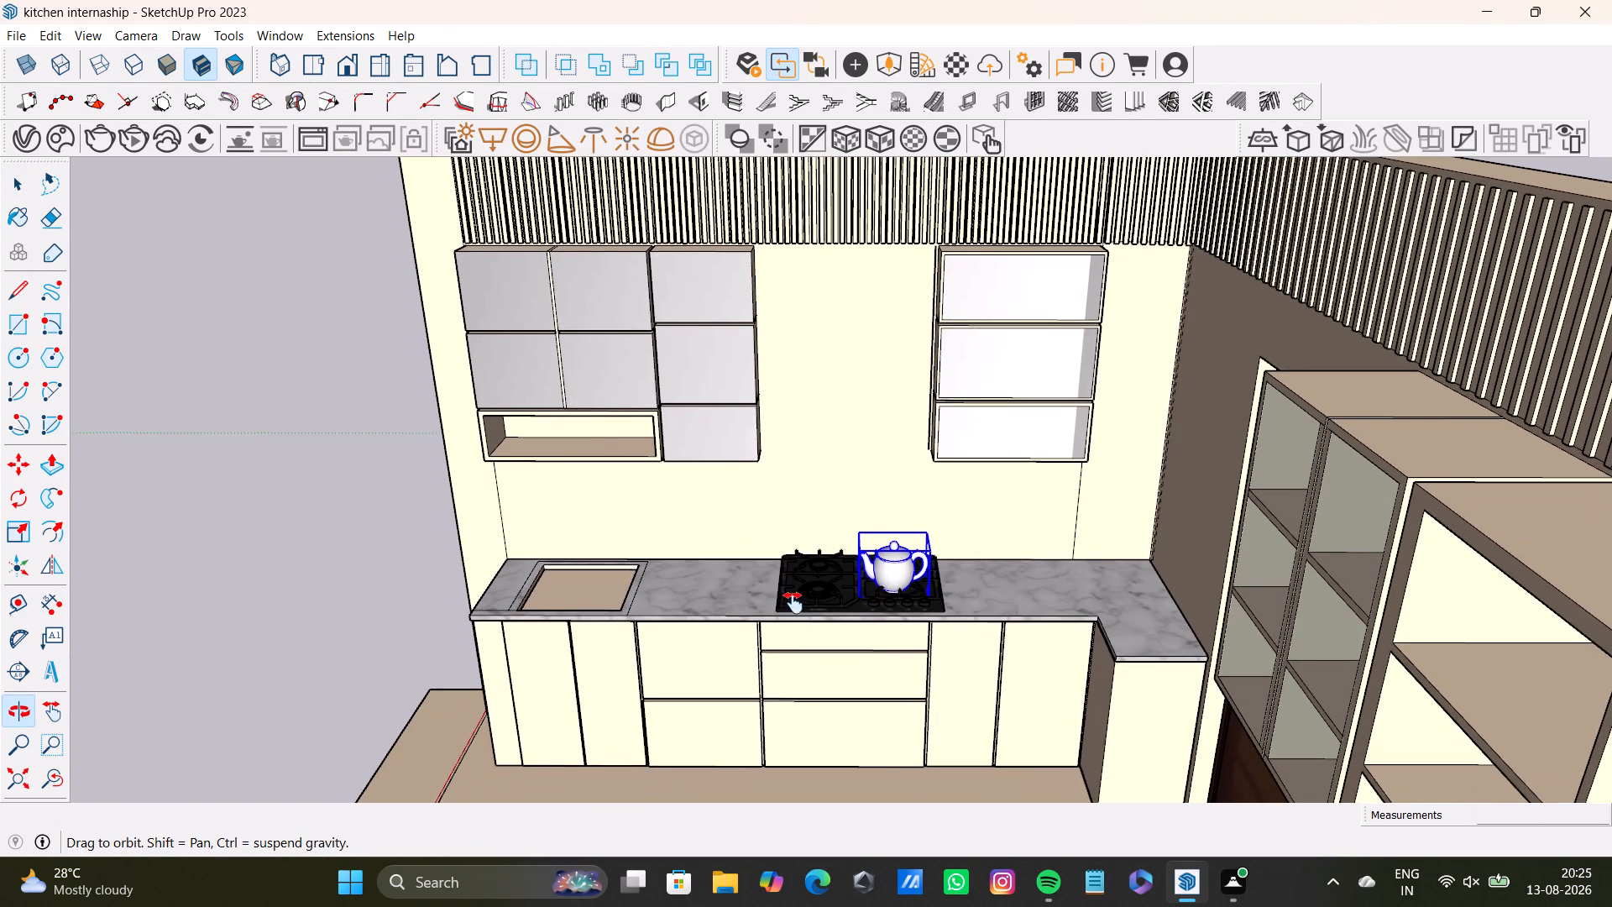
pyautogui.moveTo(793, 603); pyautogui.dragTo(806, 636, button='middle')
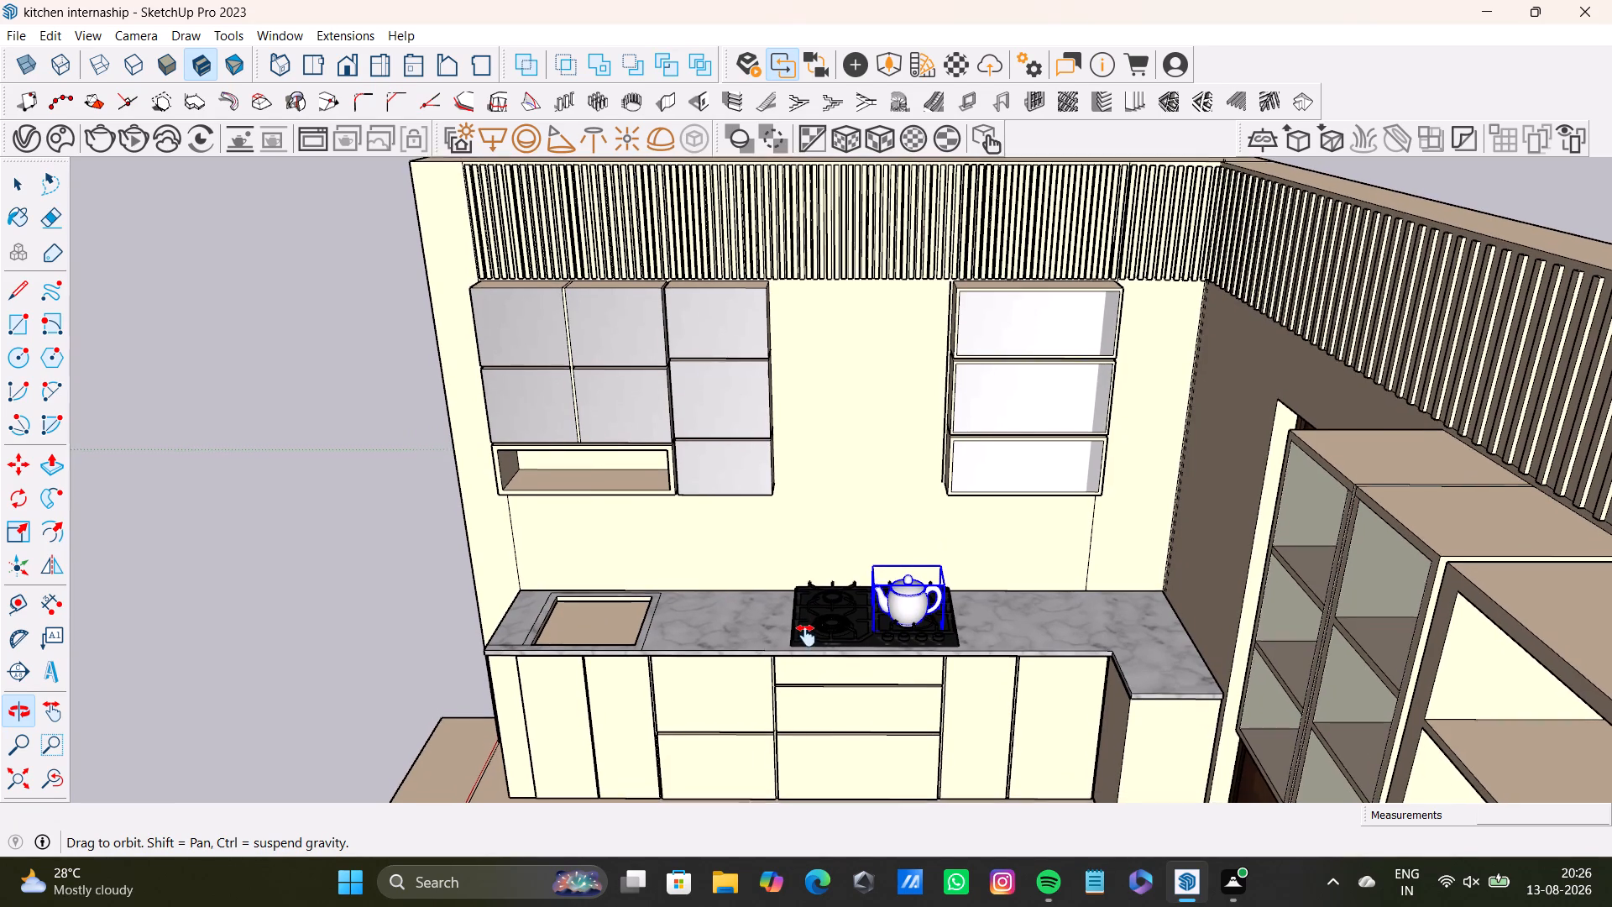
pyautogui.moveTo(806, 636); pyautogui.dragTo(806, 630, button='middle')
pyautogui.scroll(-1, 806, 630)
pyautogui.moveTo(806, 629); pyautogui.dragTo(782, 600, button='middle')
pyautogui.moveTo(789, 611); pyautogui.dragTo(792, 629, button='middle')
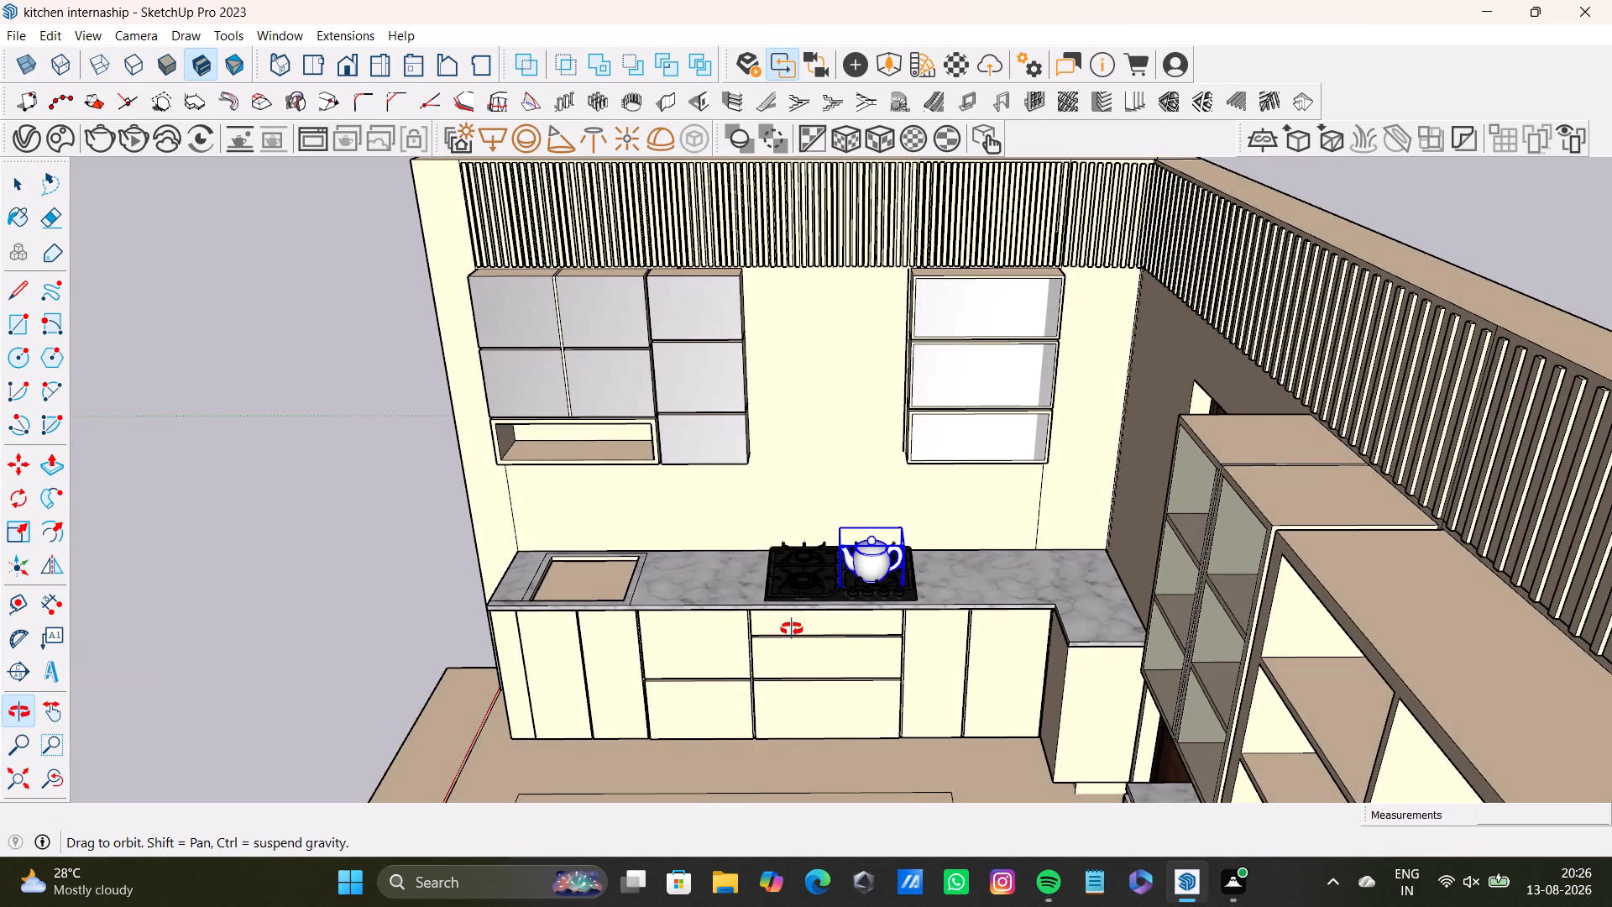
pyautogui.moveTo(792, 629); pyautogui.dragTo(795, 642, button='middle')
# Save a copy of the model to the Desktop as kitchen internaship2 in SketchUp Models (*.skp) format.
pyautogui.click(13, 37)
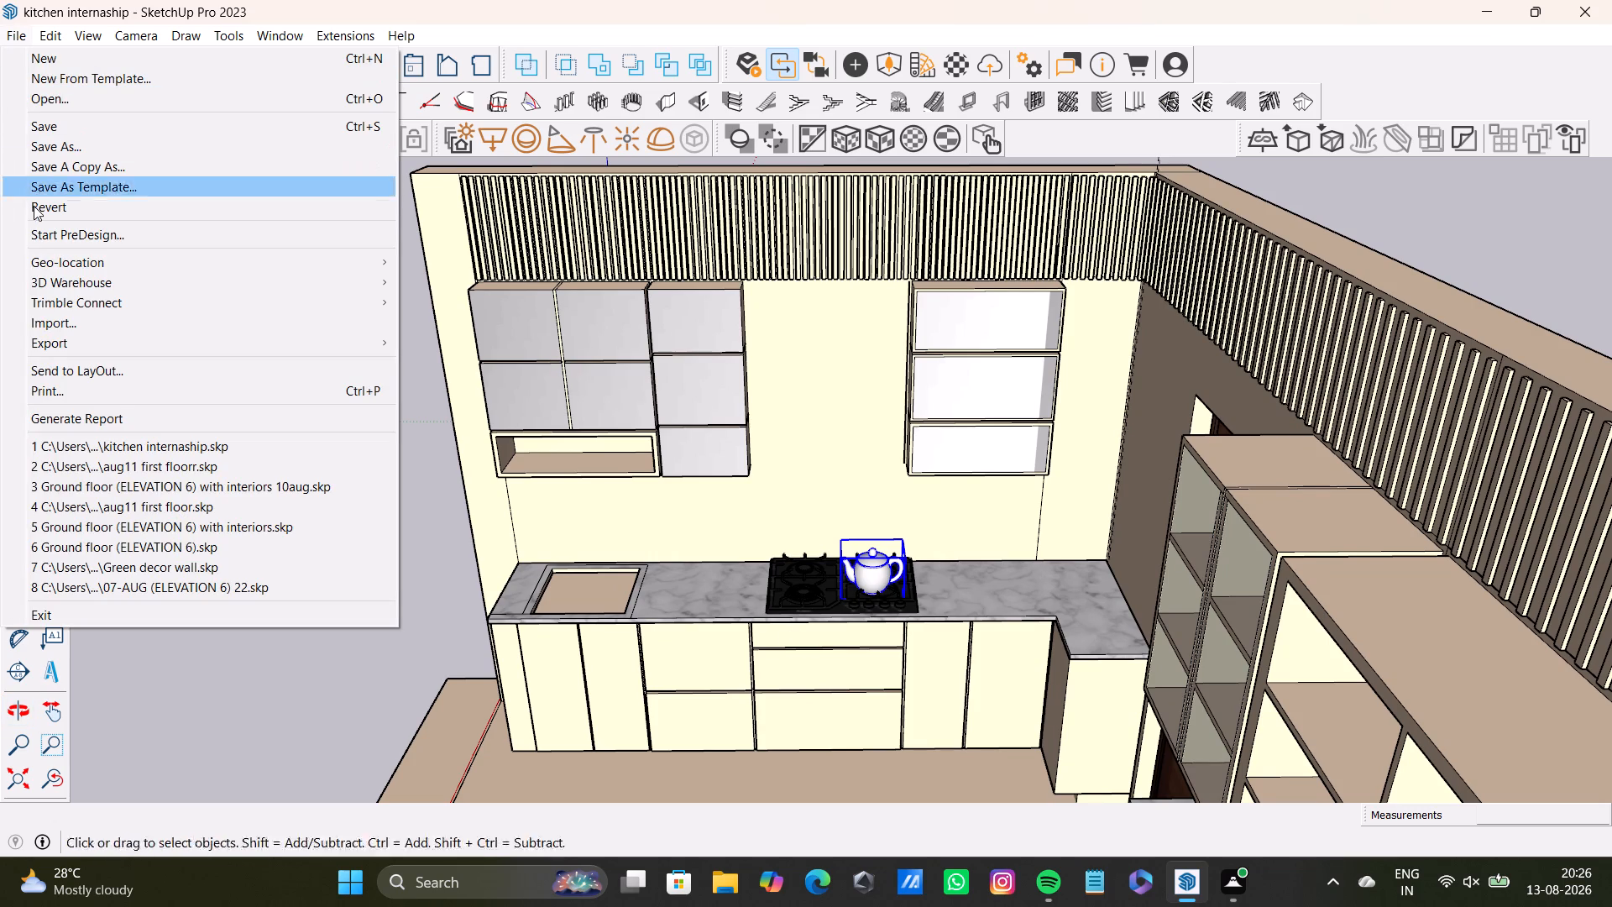
pyautogui.click(65, 162)
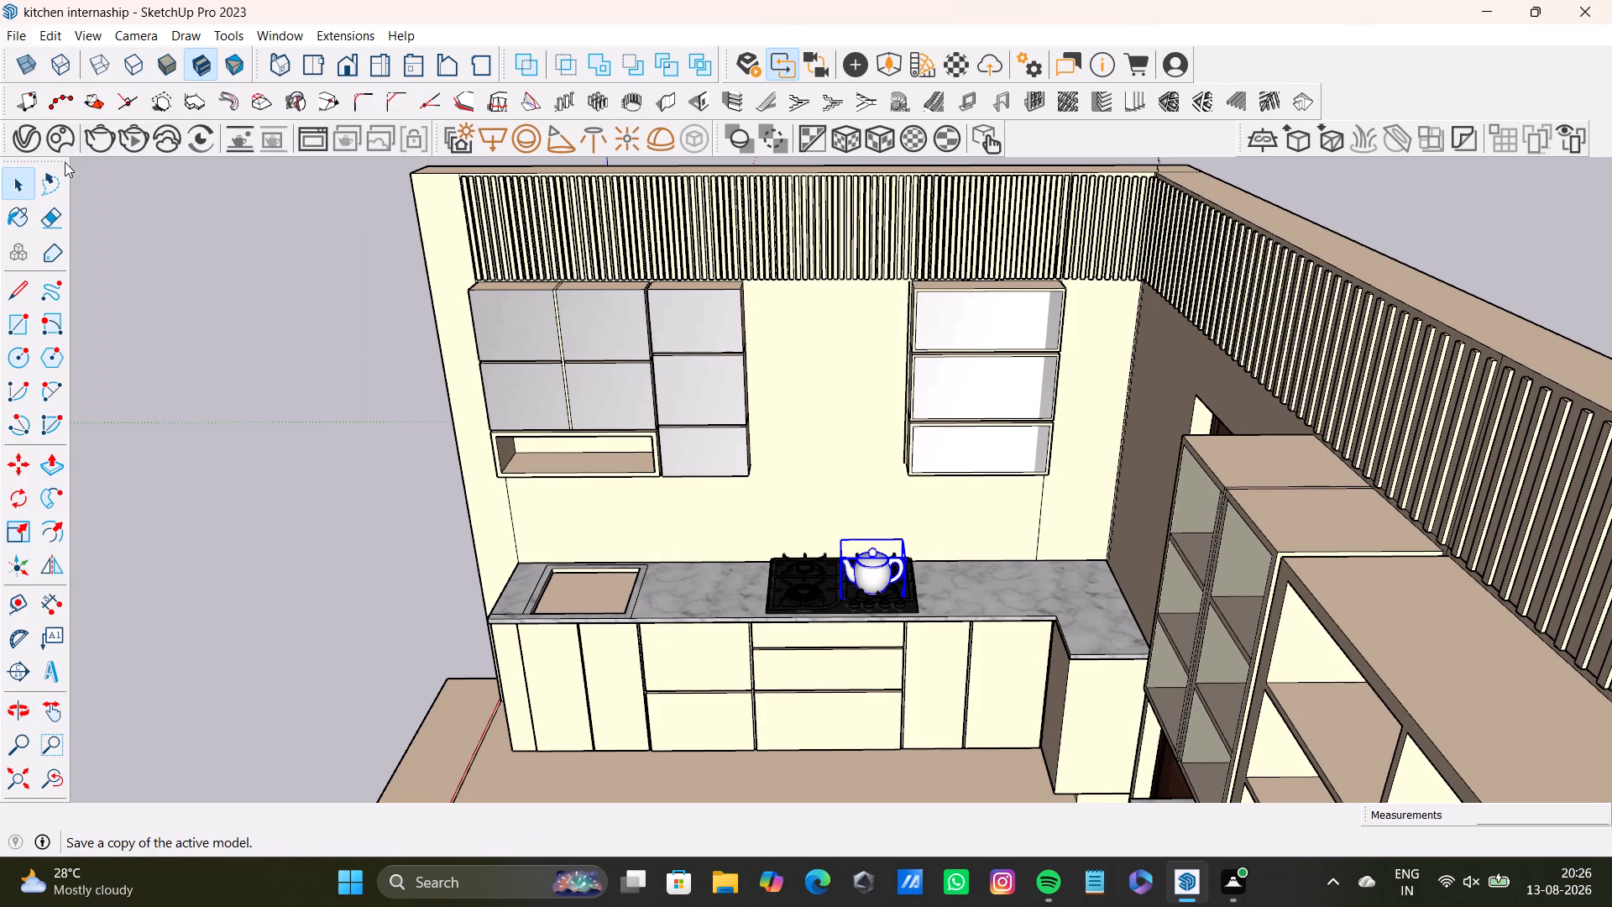
pyautogui.click(343, 383)
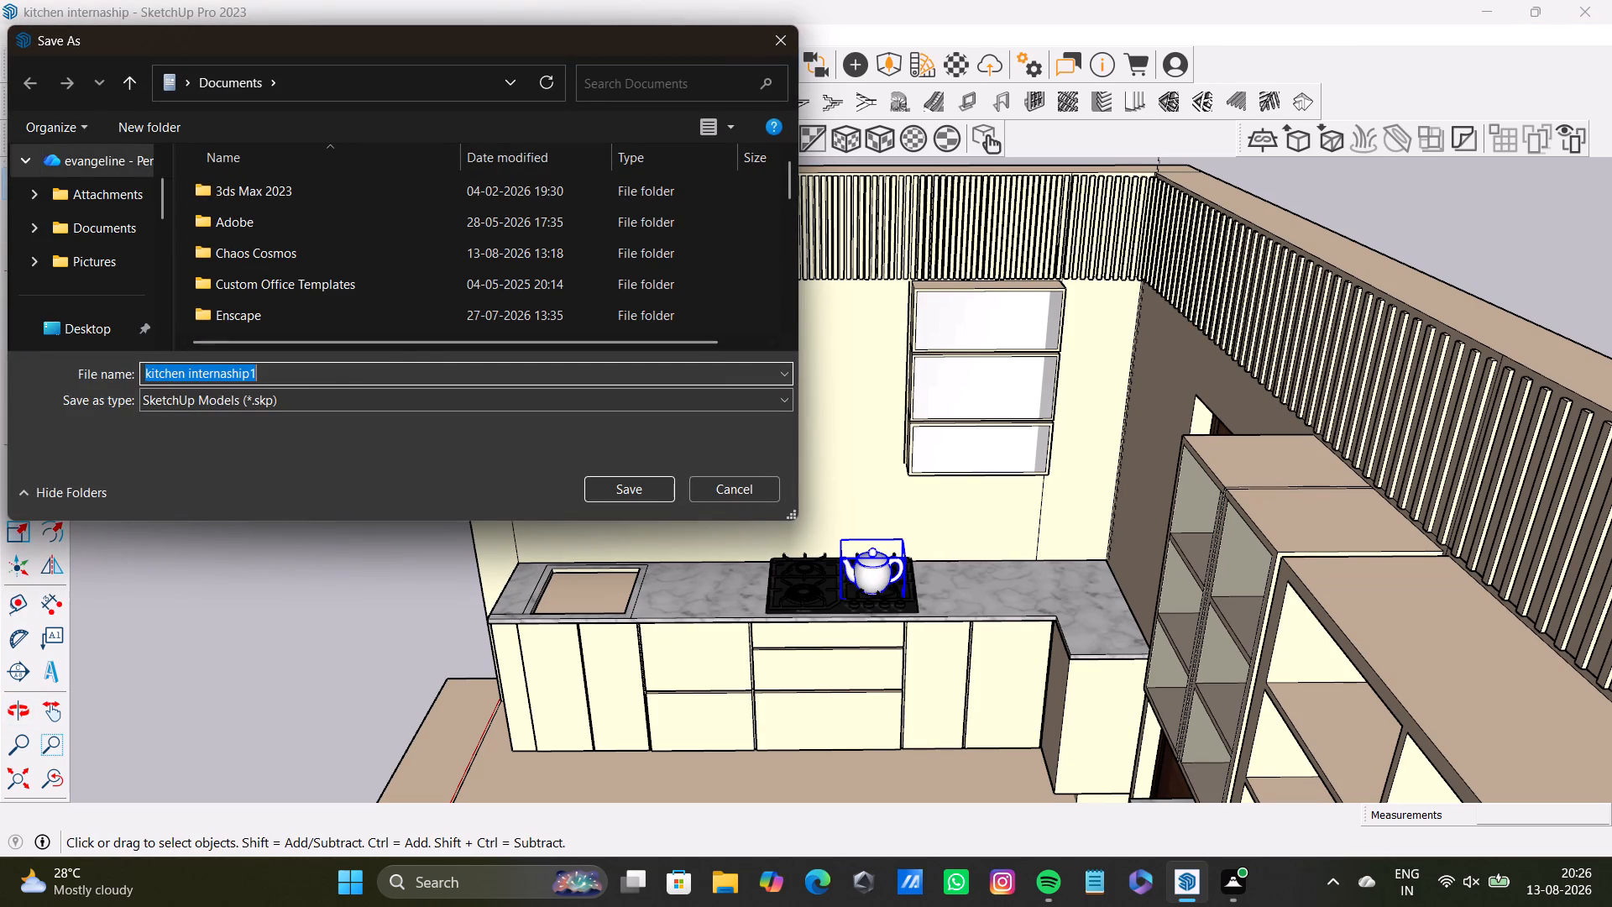
pyautogui.click(338, 379)
pyautogui.press('BackSpace')
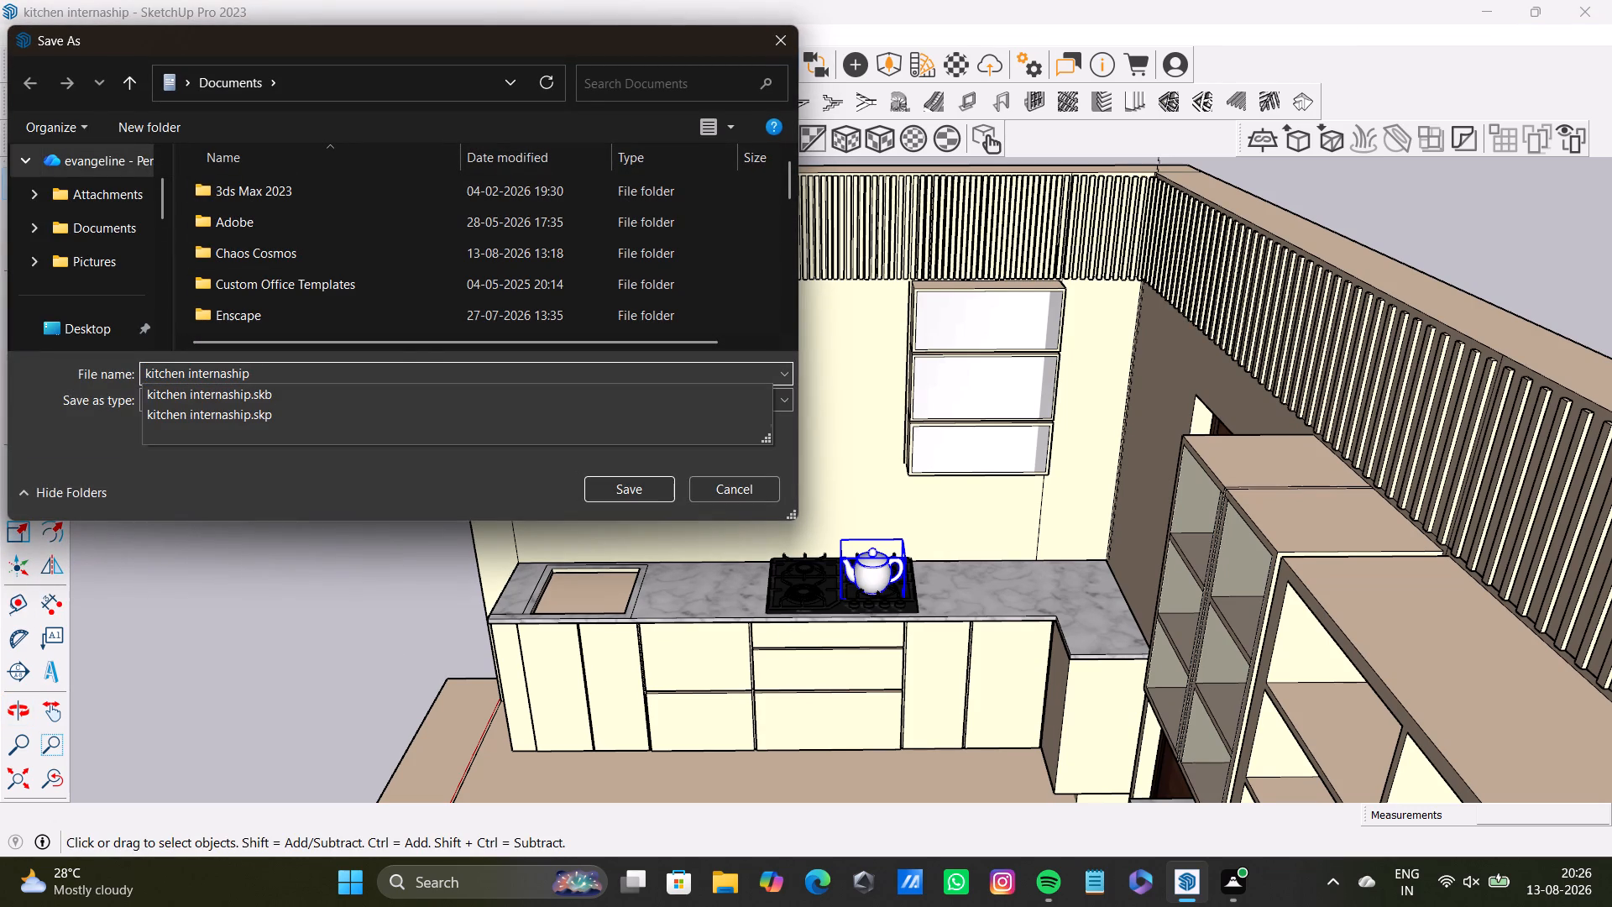
pyautogui.press('2')
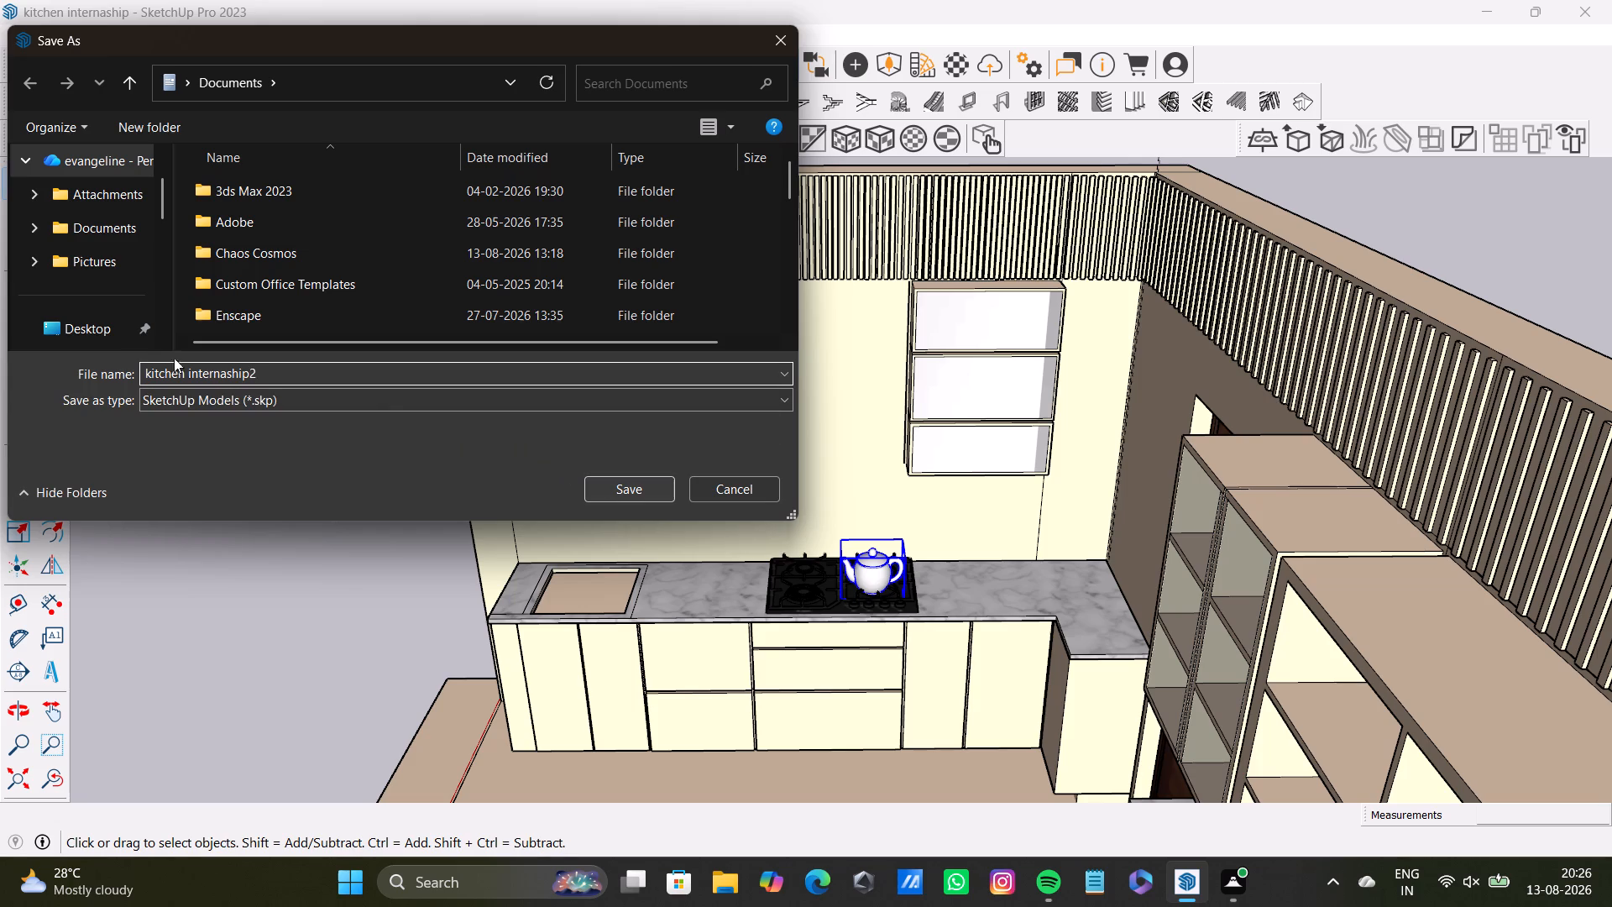
pyautogui.click(99, 338)
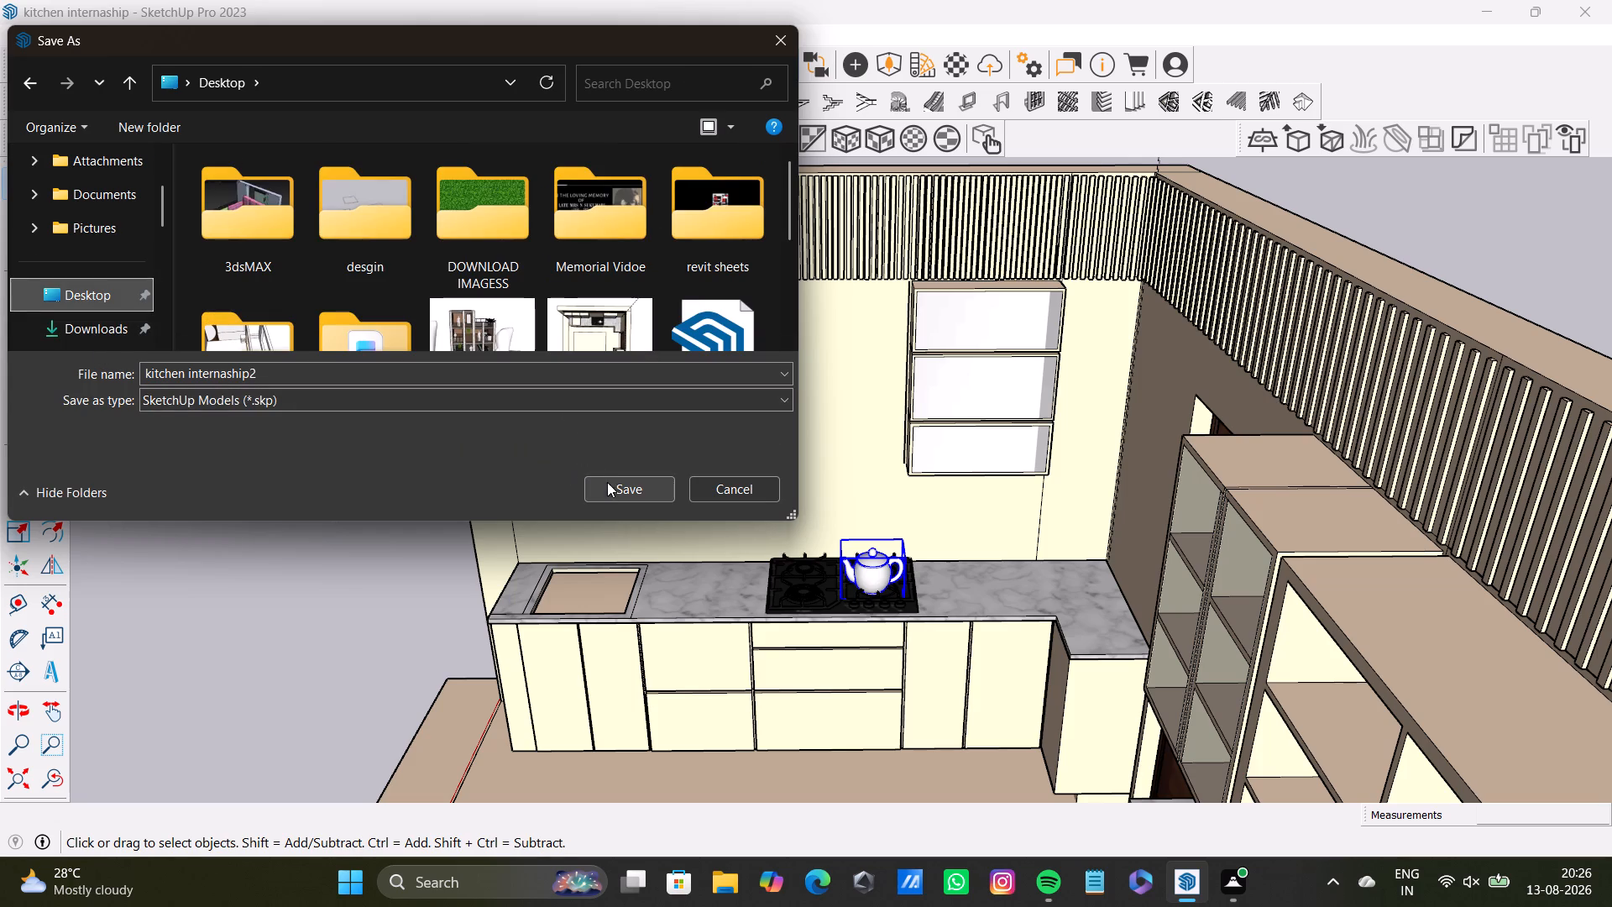
pyautogui.click(610, 485)
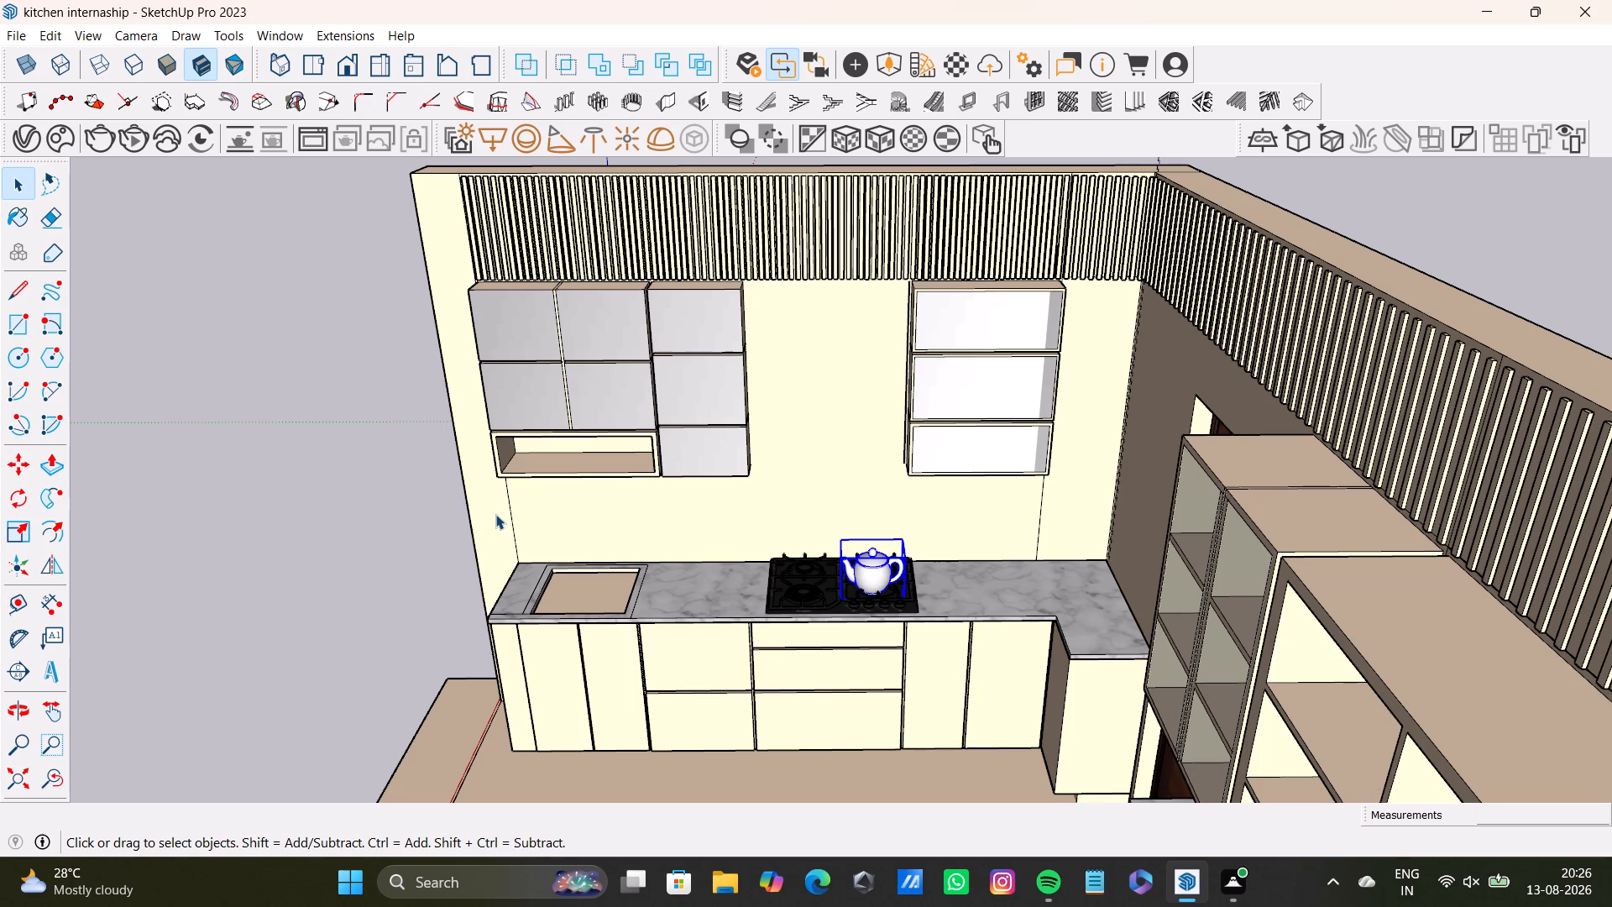
# Examine the door wall from several angles, including the glass-front cabinet, open shelving, countertops and floor rectangle.
pyautogui.moveTo(546, 642); pyautogui.dragTo(1086, 716, button='middle')
pyautogui.scroll(-1, 981, 658)
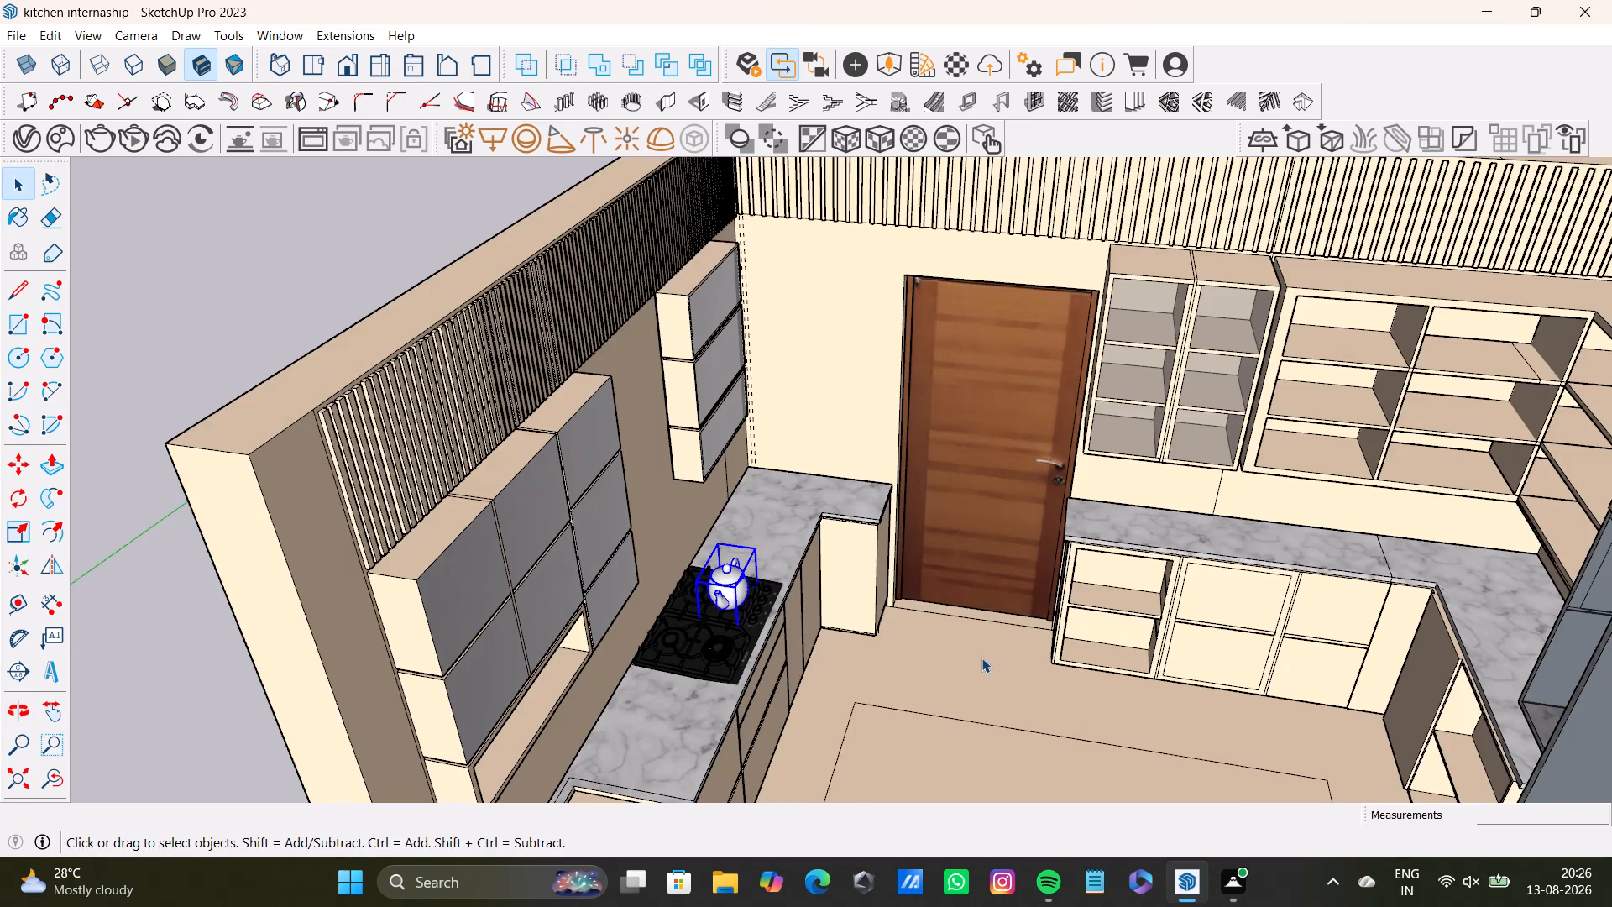
pyautogui.scroll(-4, 981, 658)
pyautogui.moveTo(981, 634); pyautogui.dragTo(759, 577, button='middle')
pyautogui.scroll(5, 783, 577)
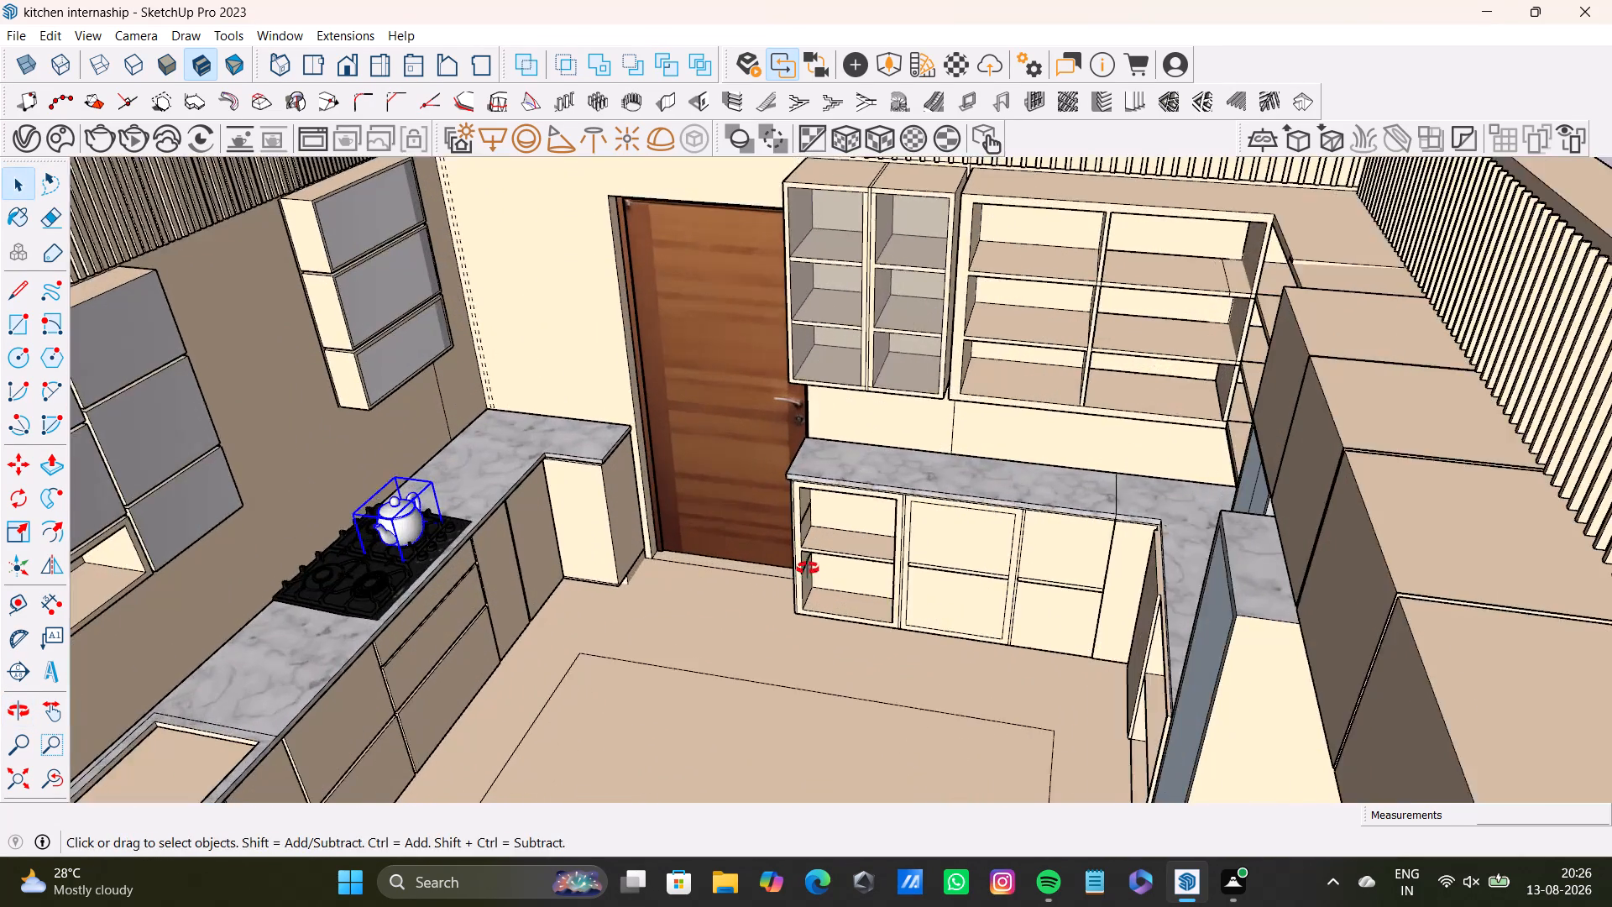
pyautogui.moveTo(808, 569); pyautogui.dragTo(932, 684, button='middle')
pyautogui.moveTo(952, 672); pyautogui.dragTo(972, 595, button='middle')
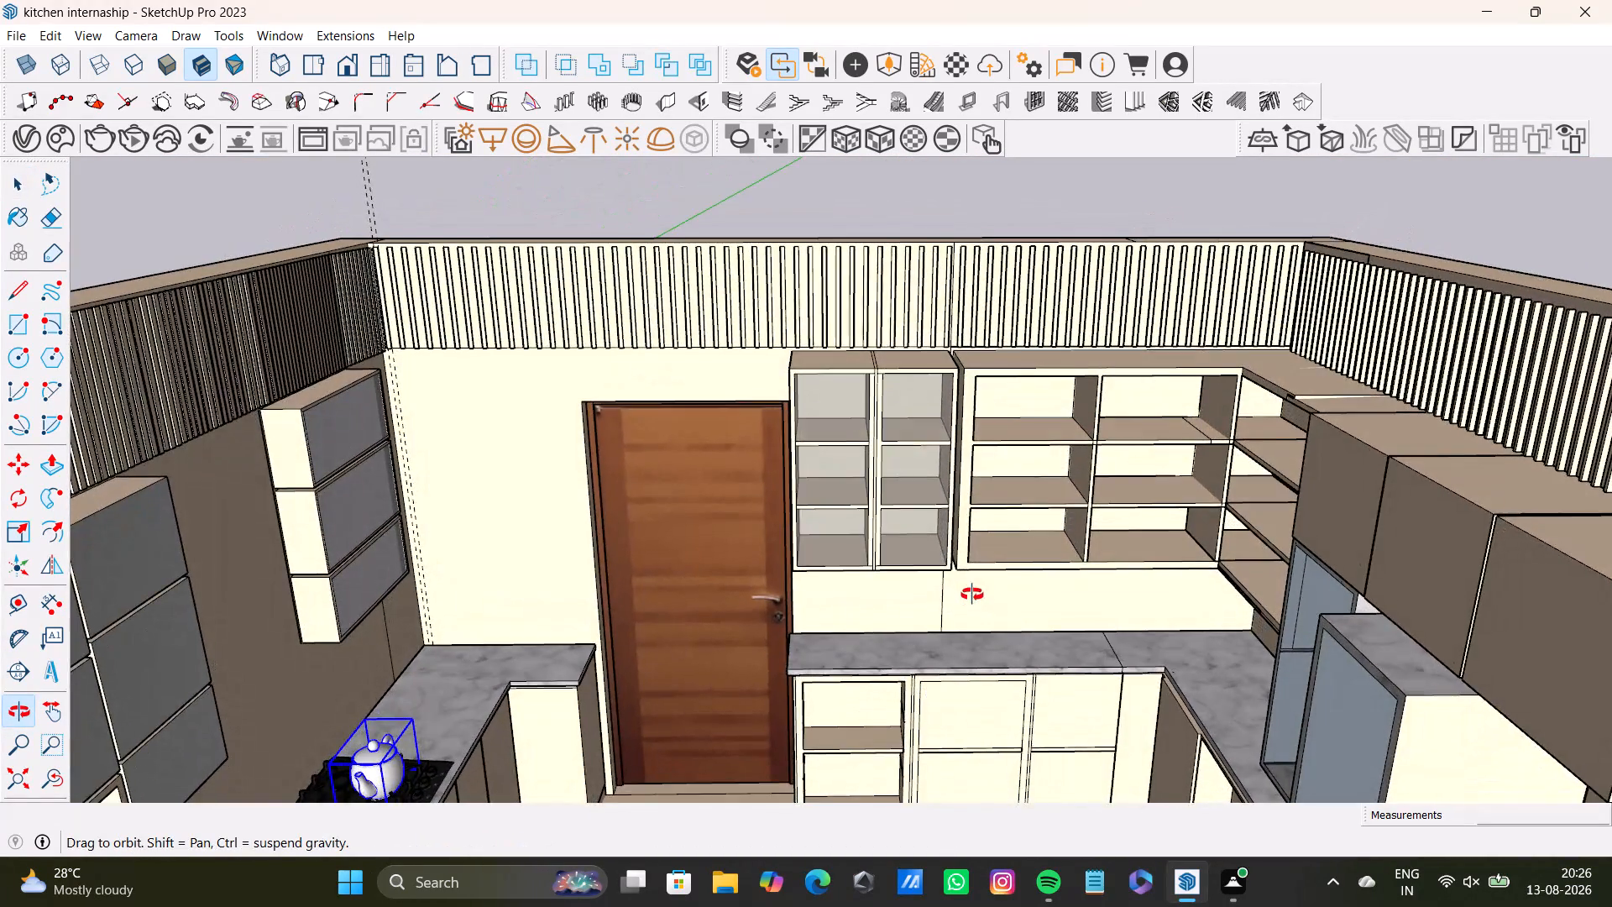
pyautogui.moveTo(972, 595); pyautogui.dragTo(974, 710, button='middle')
pyautogui.scroll(-1, 964, 685)
pyautogui.moveTo(964, 685); pyautogui.dragTo(955, 642, button='middle')
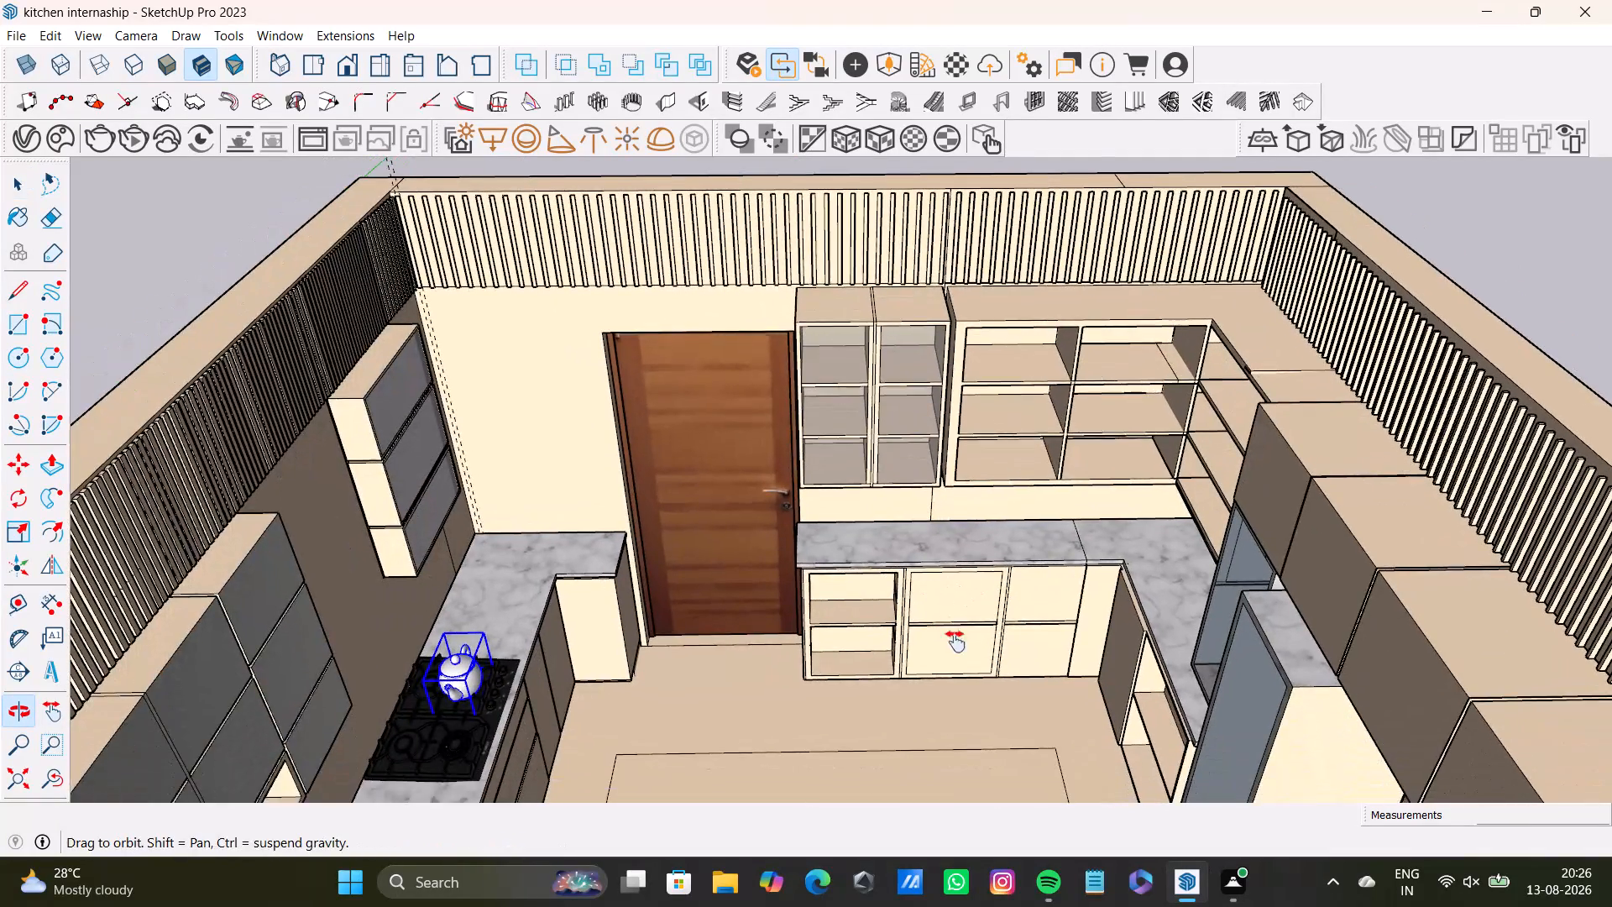
pyautogui.moveTo(955, 642); pyautogui.dragTo(960, 662, button='middle')
pyautogui.moveTo(945, 653); pyautogui.dragTo(948, 599, button='middle')
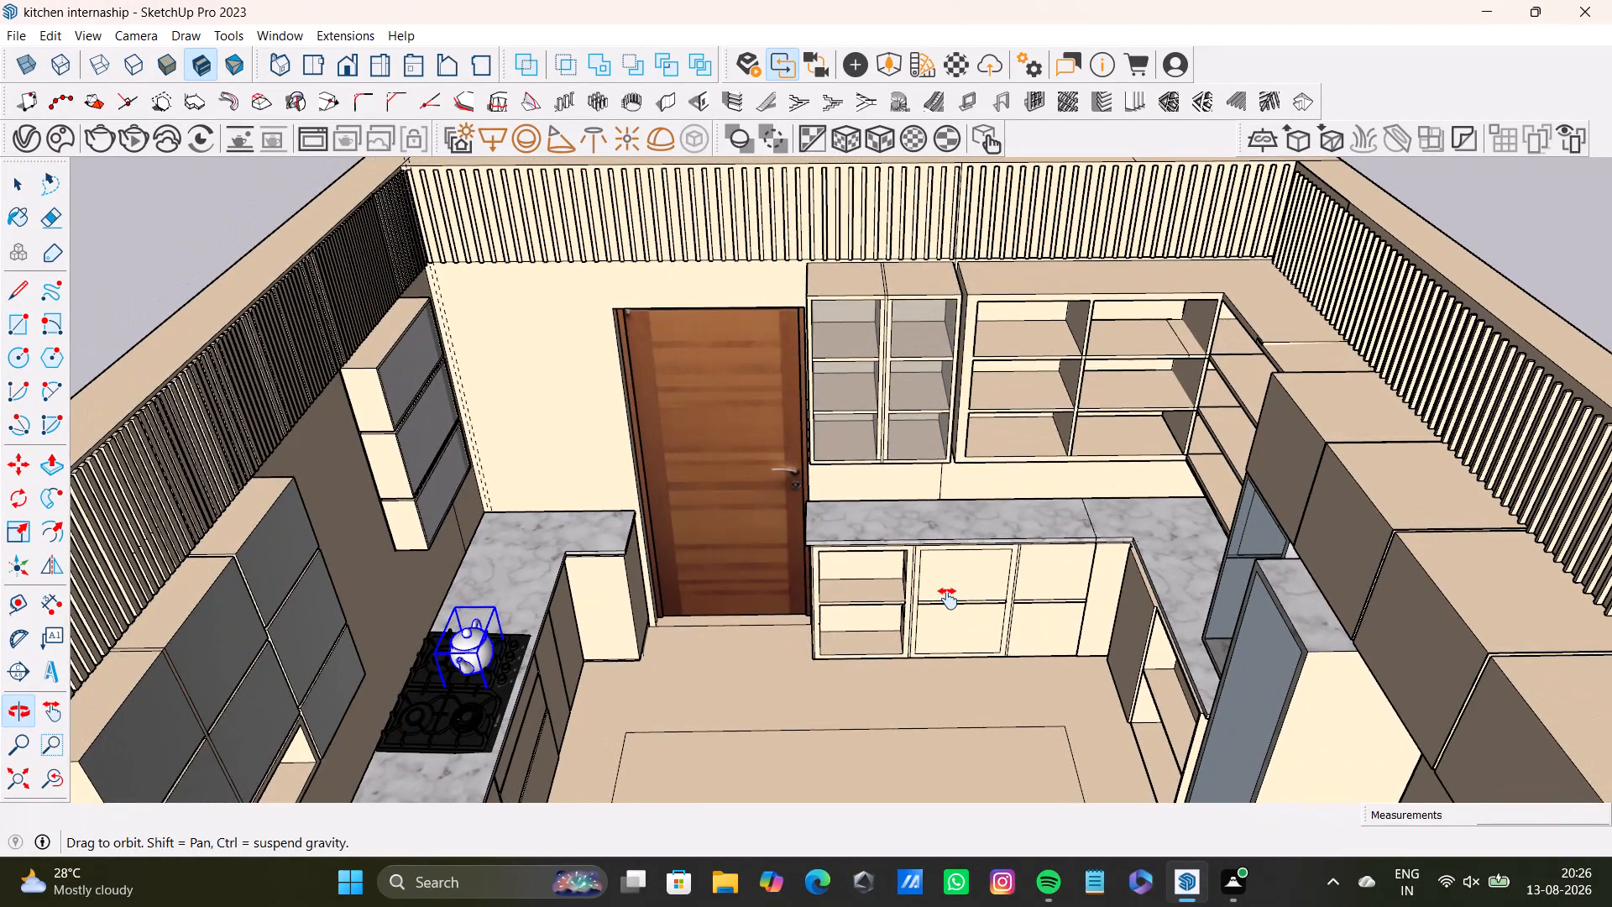
pyautogui.moveTo(948, 599); pyautogui.dragTo(931, 603, button='middle')
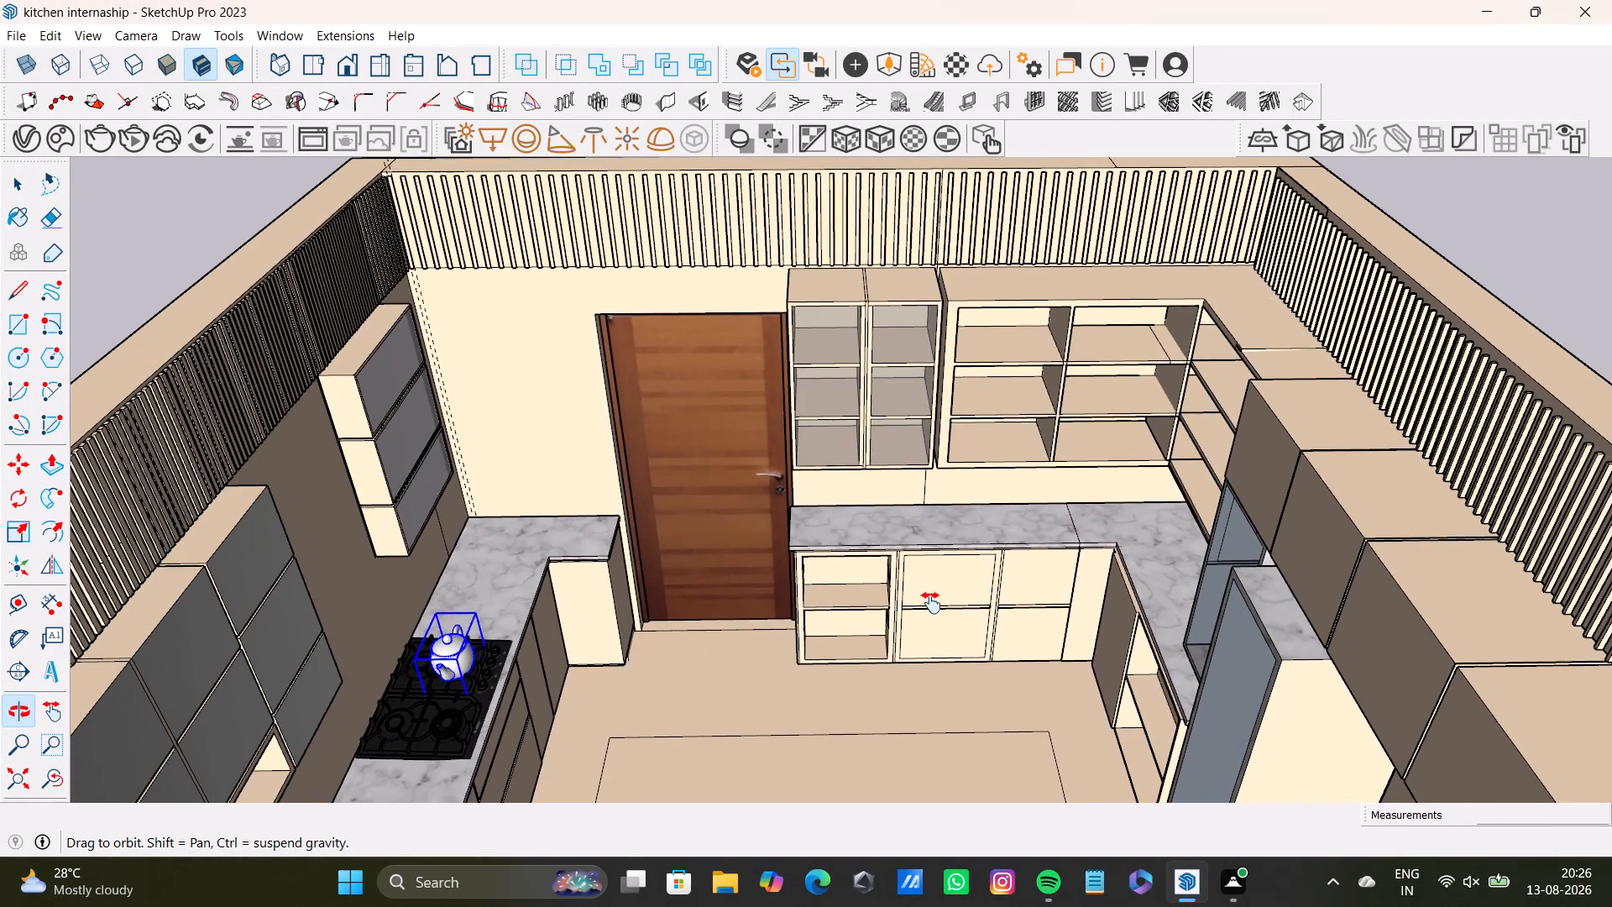
pyautogui.moveTo(931, 603); pyautogui.dragTo(924, 602, button='middle')
# Save a copy of the model to the Desktop as kitchen internaship3 in SketchUp Models (*.skp) format.
pyautogui.click(22, 34)
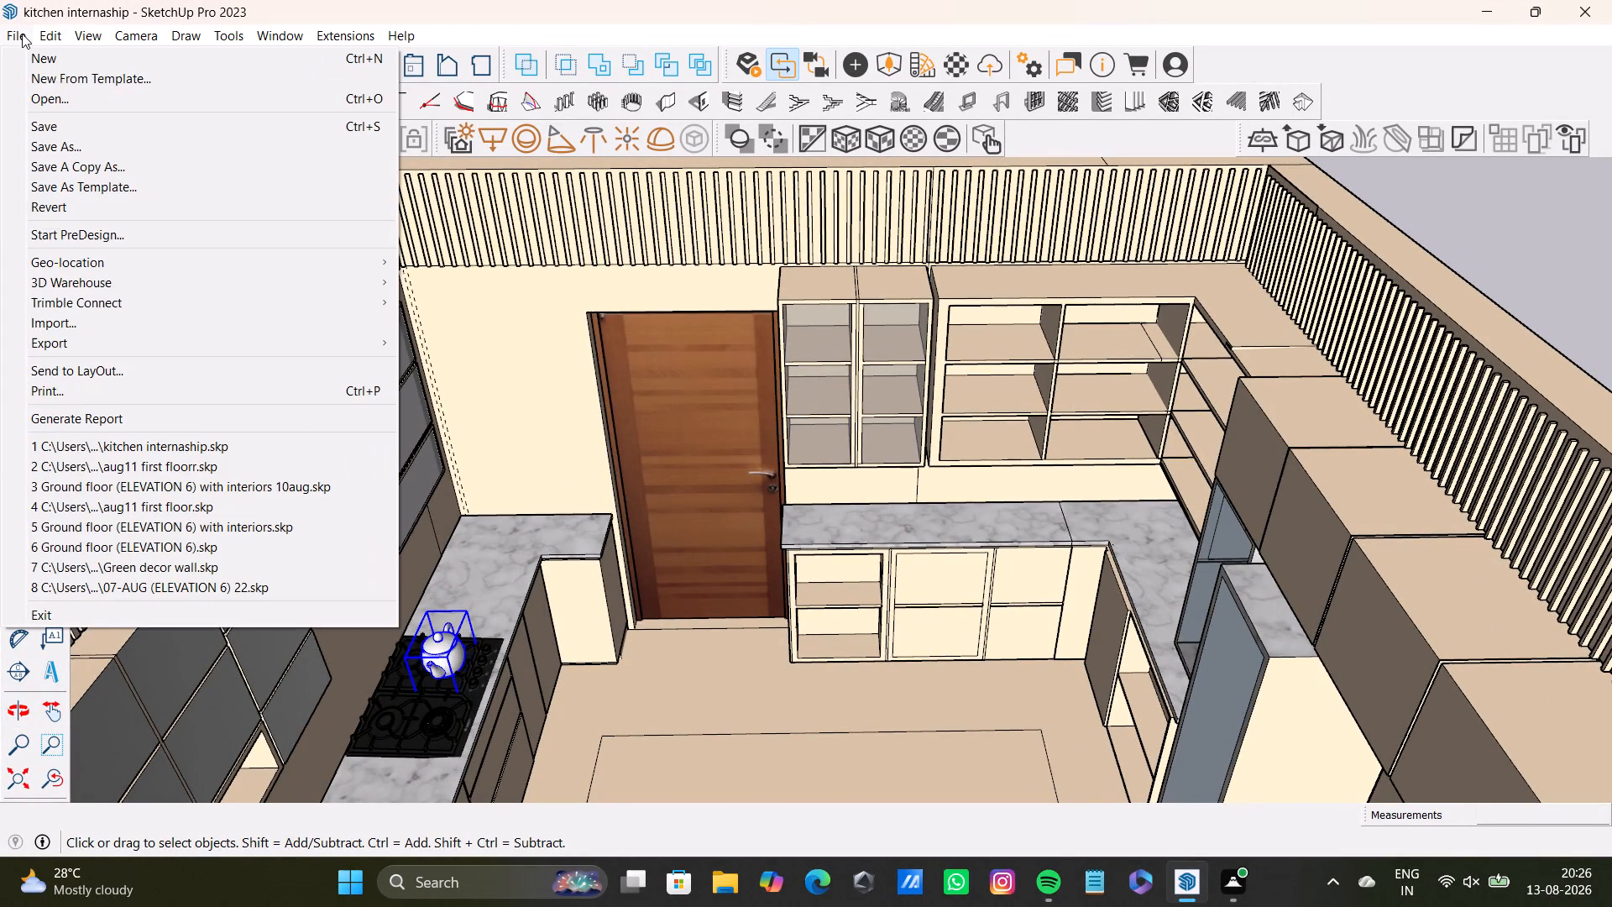
pyautogui.click(120, 174)
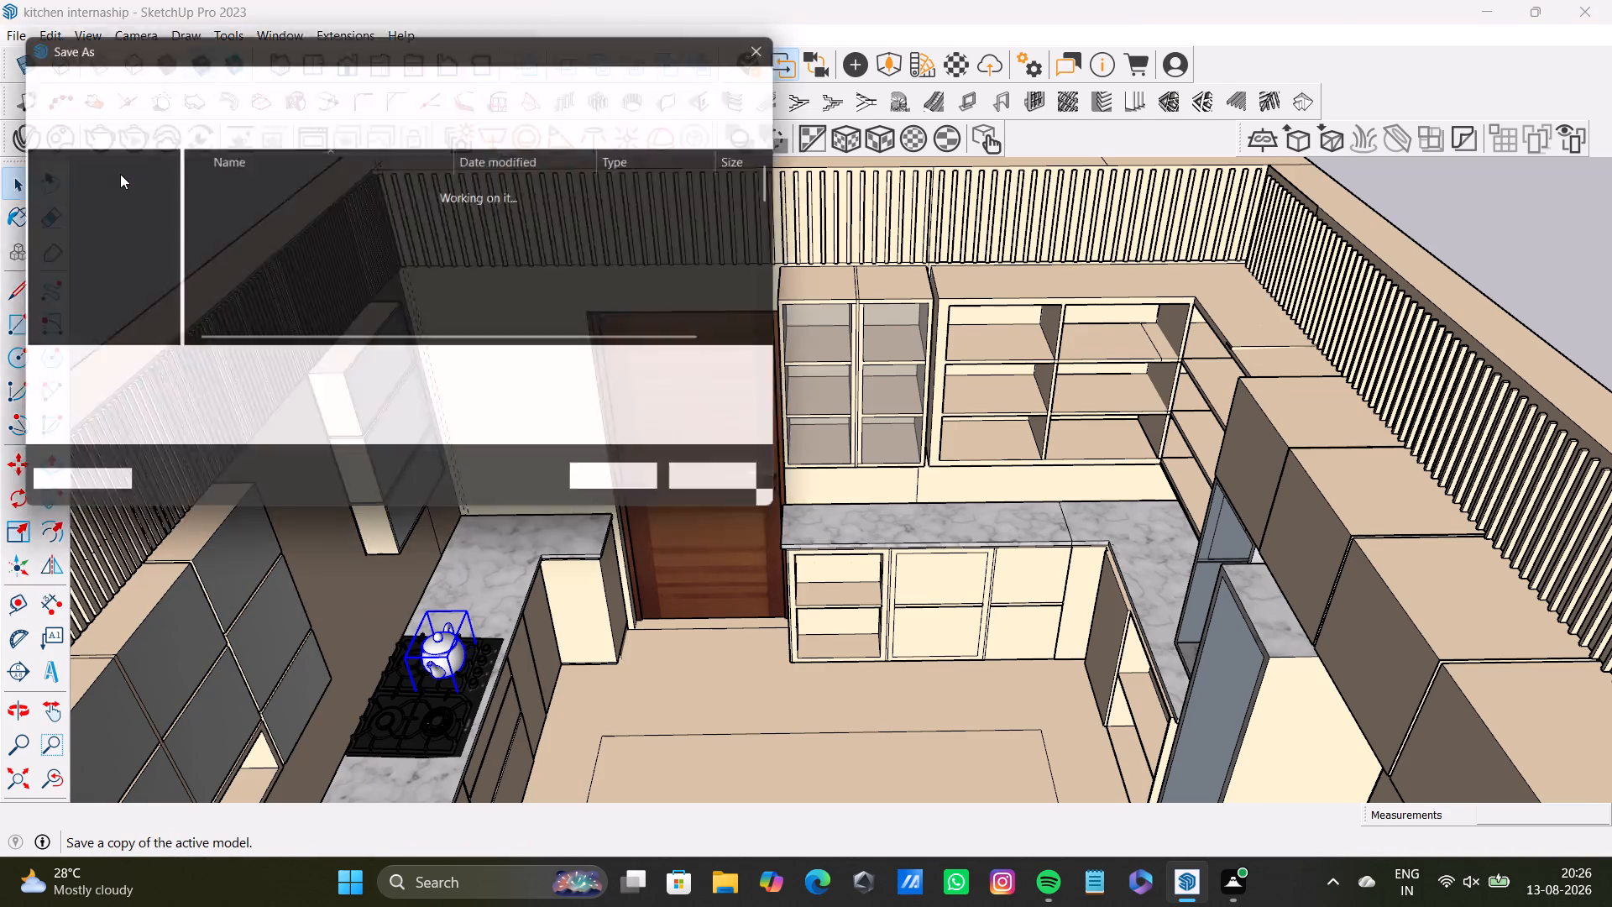
pyautogui.click(277, 372)
pyautogui.moveTo(277, 372); pyautogui.dragTo(254, 375)
pyautogui.click(272, 374)
pyautogui.click(270, 373)
pyautogui.click(274, 379)
pyautogui.moveTo(276, 368); pyautogui.dragTo(286, 375)
pyautogui.click(299, 382)
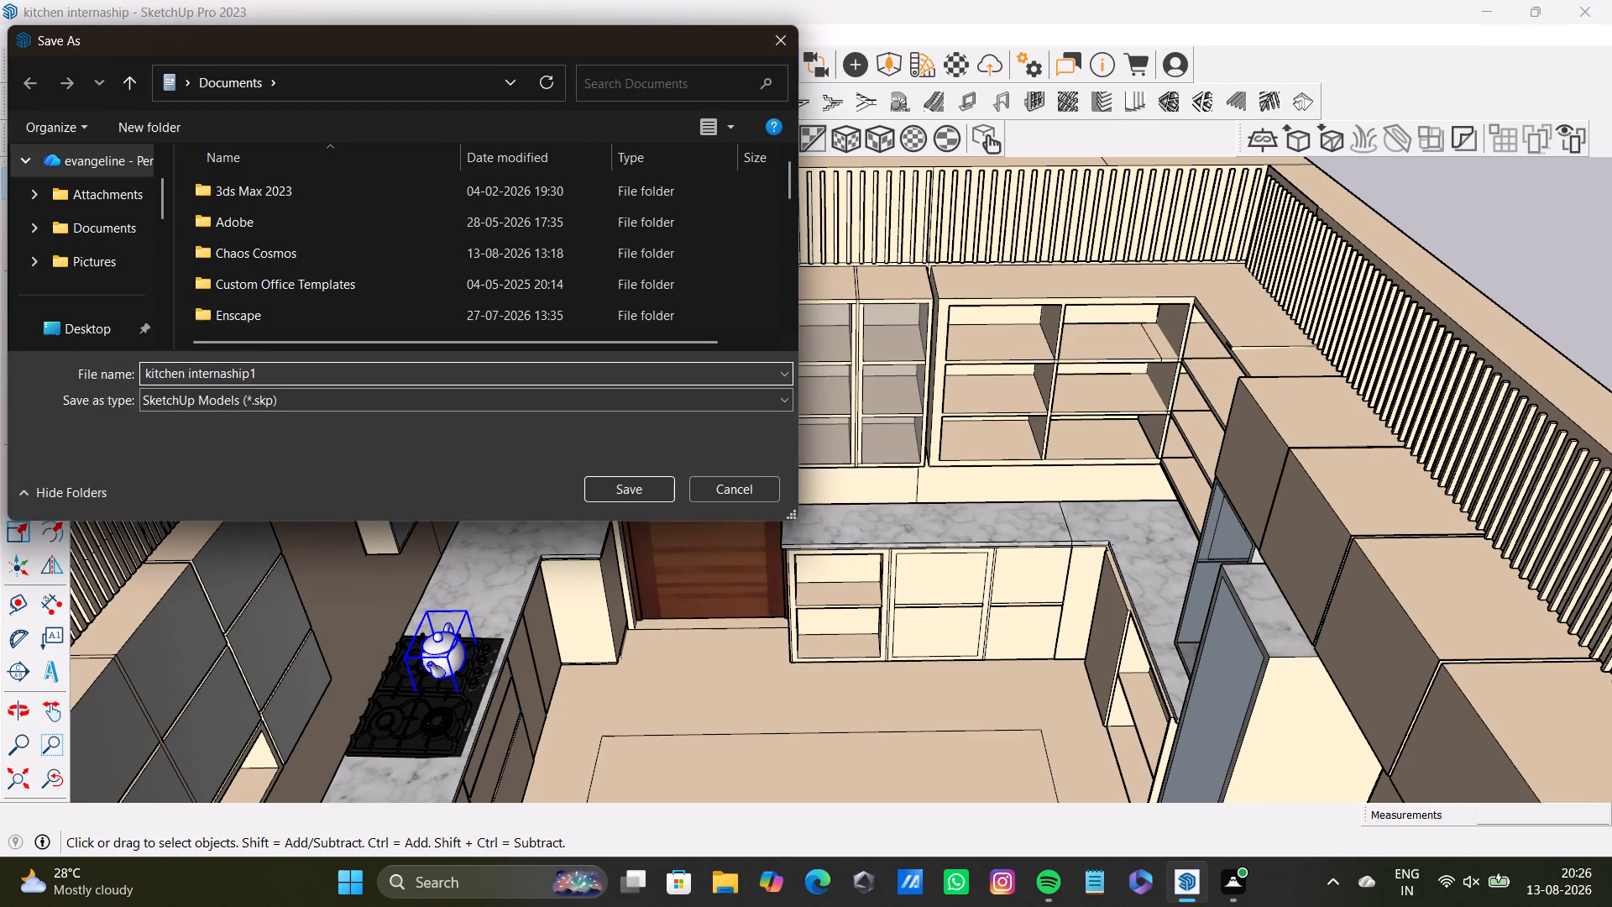
pyautogui.click(303, 375)
pyautogui.press('space')
pyautogui.click(303, 366)
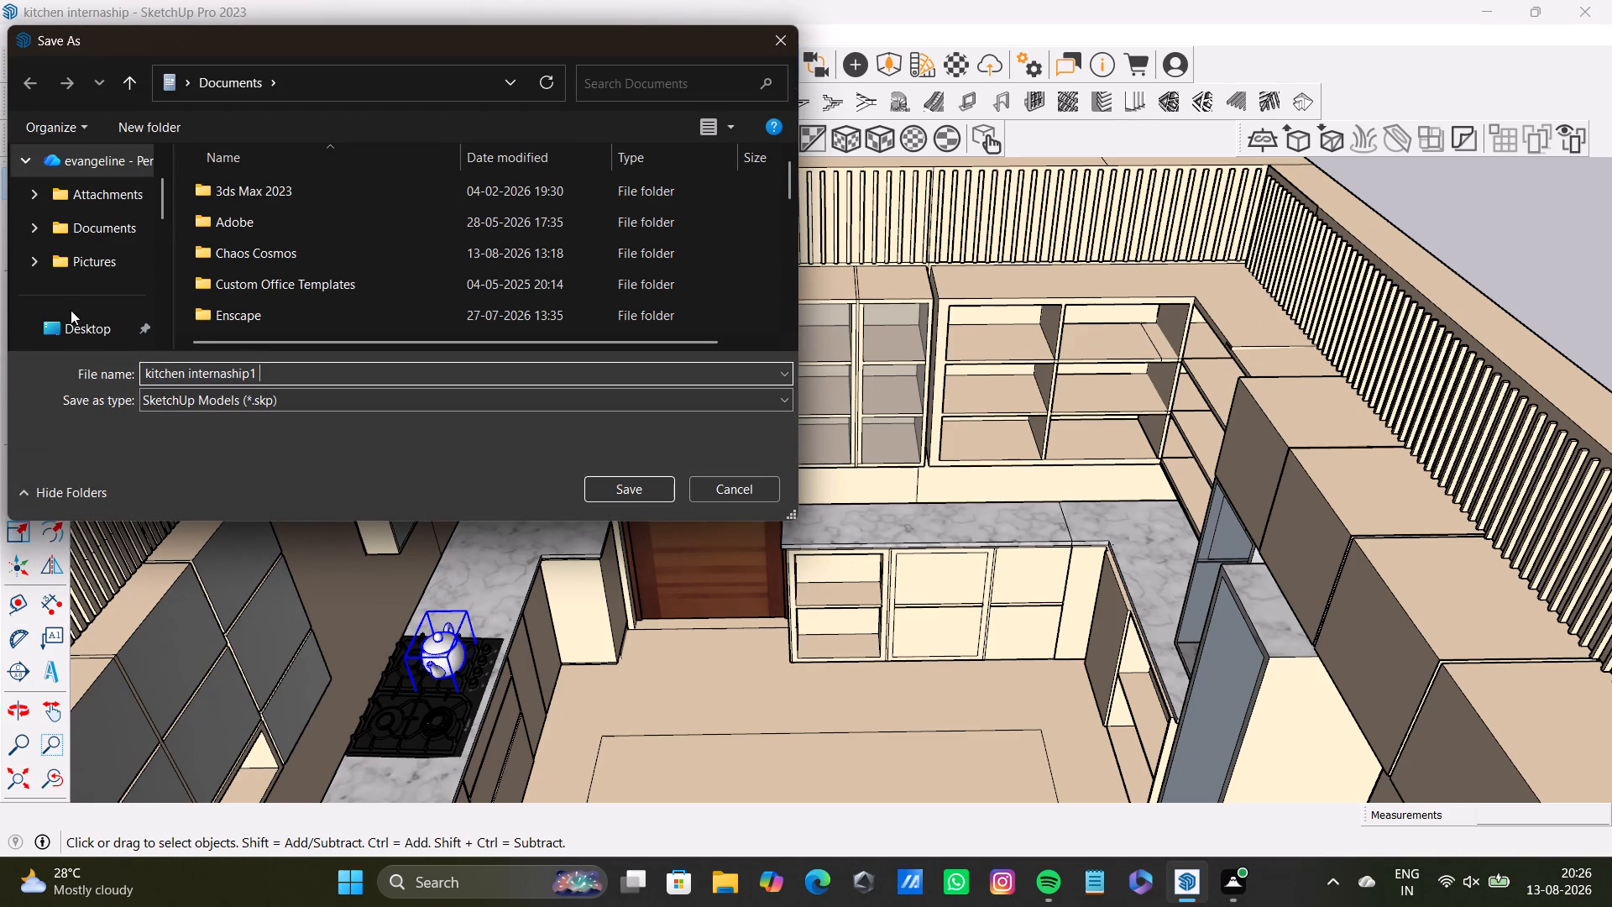
pyautogui.click(71, 312)
pyautogui.click(82, 333)
pyautogui.click(278, 370)
pyautogui.click(277, 364)
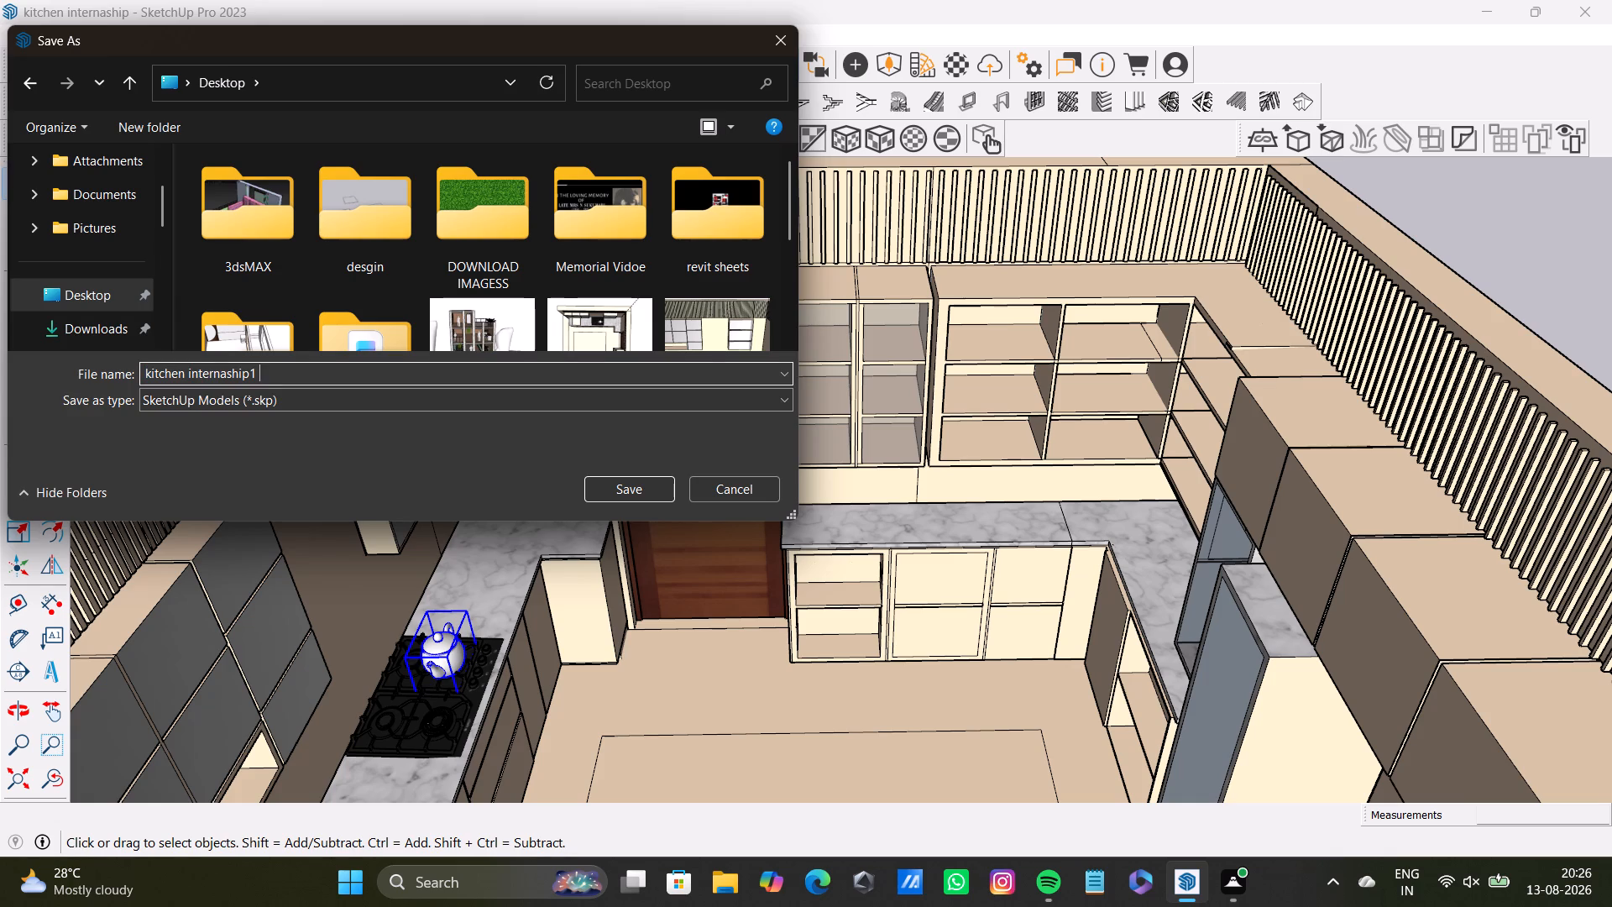
pyautogui.press('BackSpace')
pyautogui.press('BackSpace')
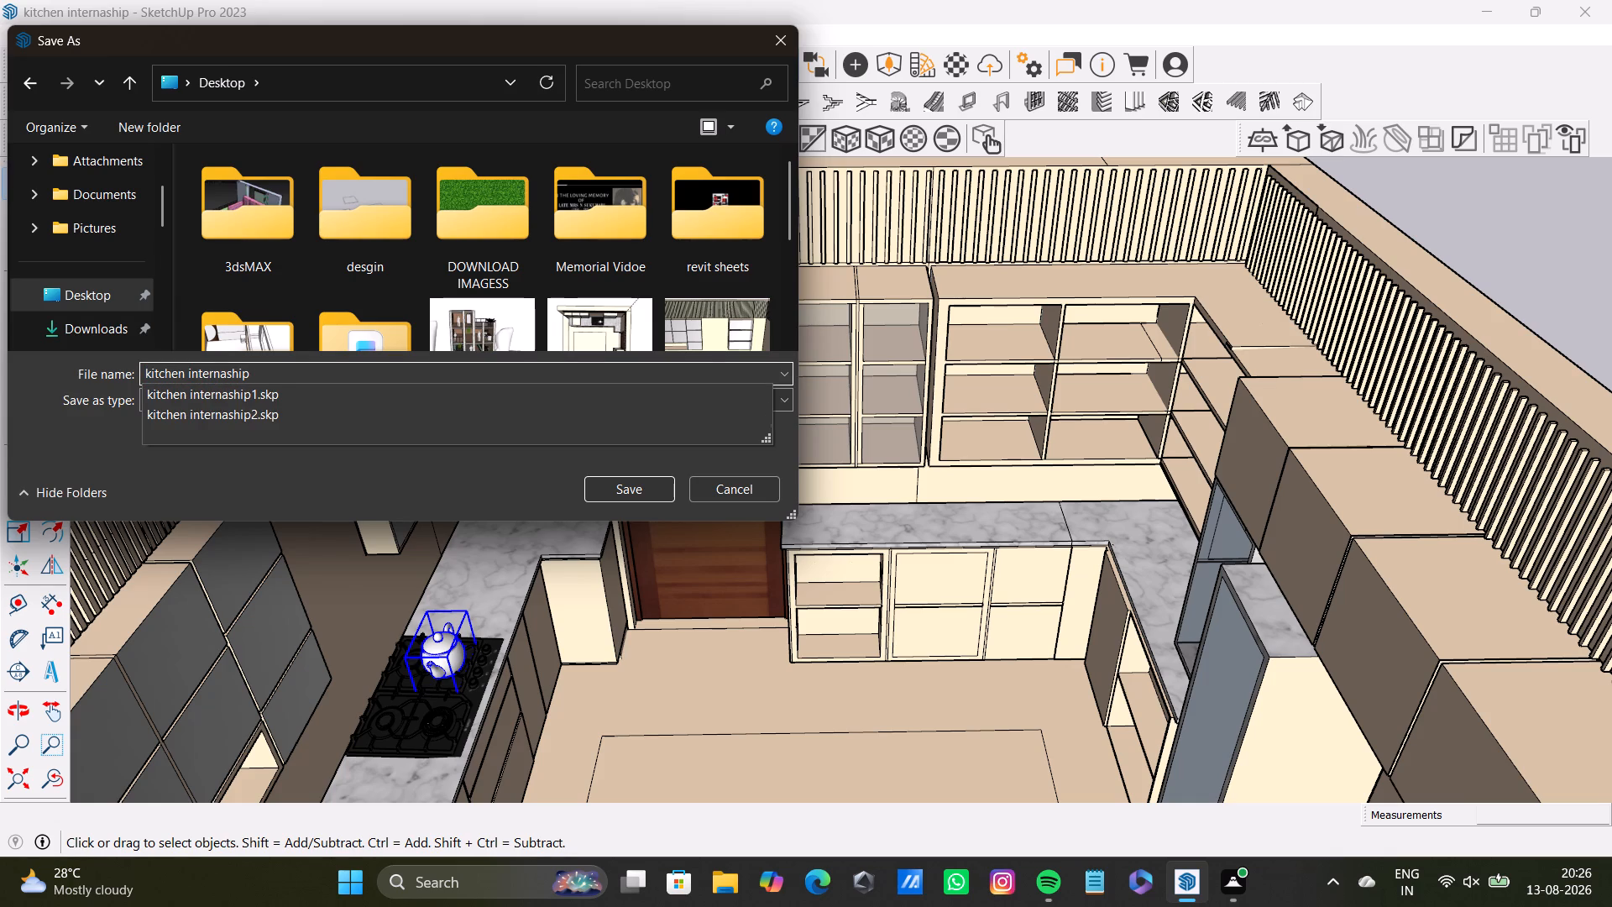
pyautogui.press('3')
pyautogui.press('Return')
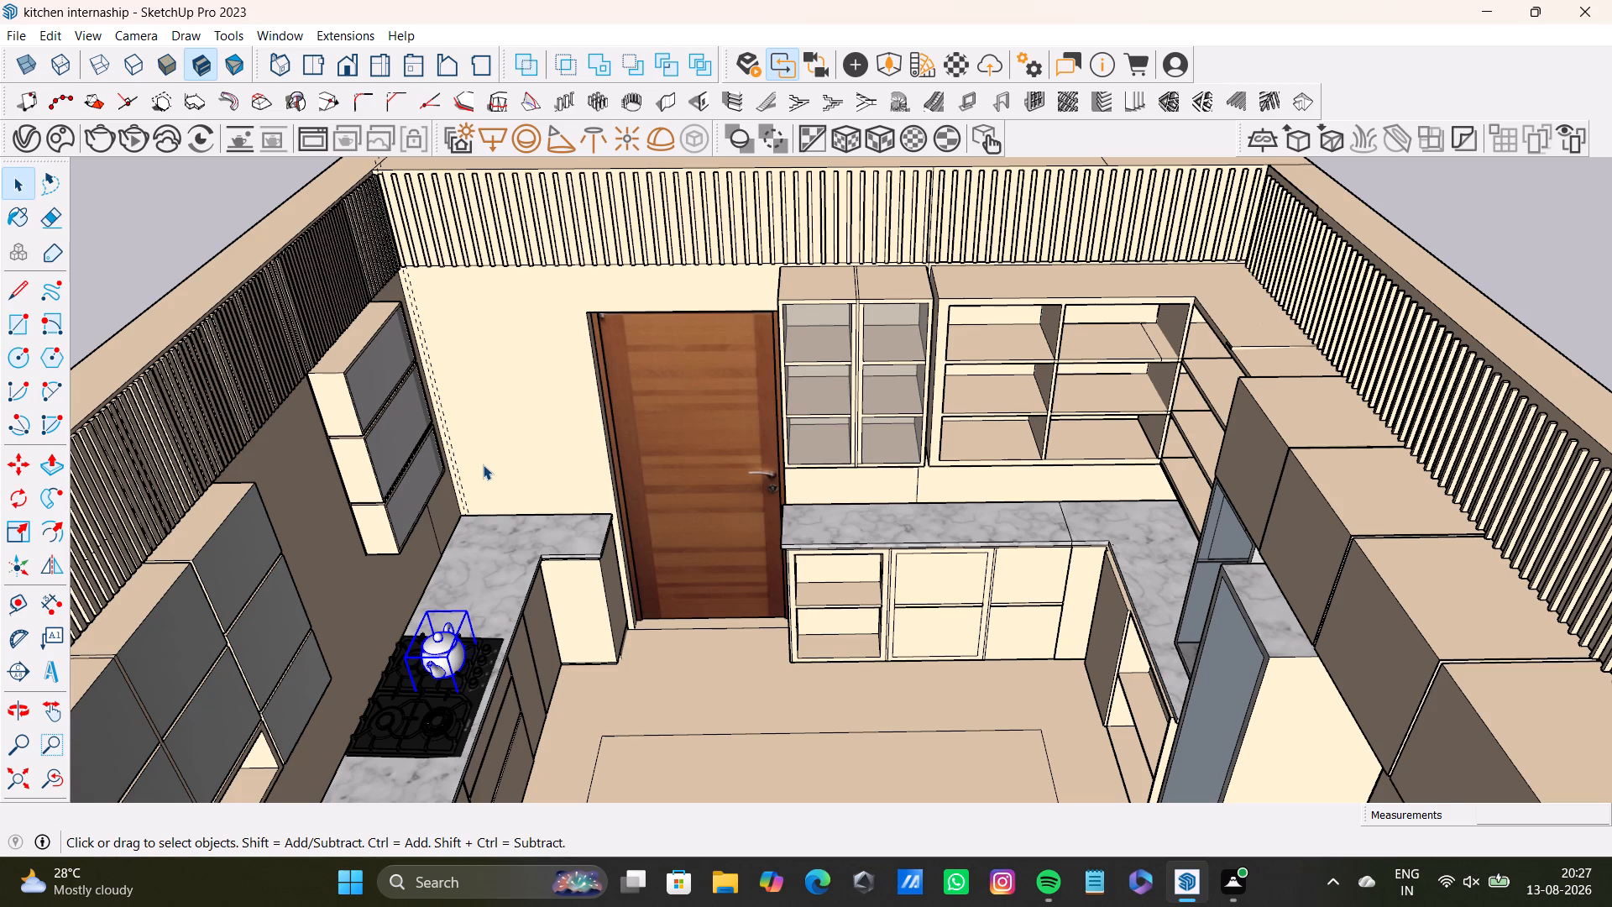
# Save a copy of the model to the Documents folder as kitchen internaship4 in SketchUp Models (*.skp) format.
pyautogui.moveTo(559, 585); pyautogui.dragTo(941, 623, button='middle')
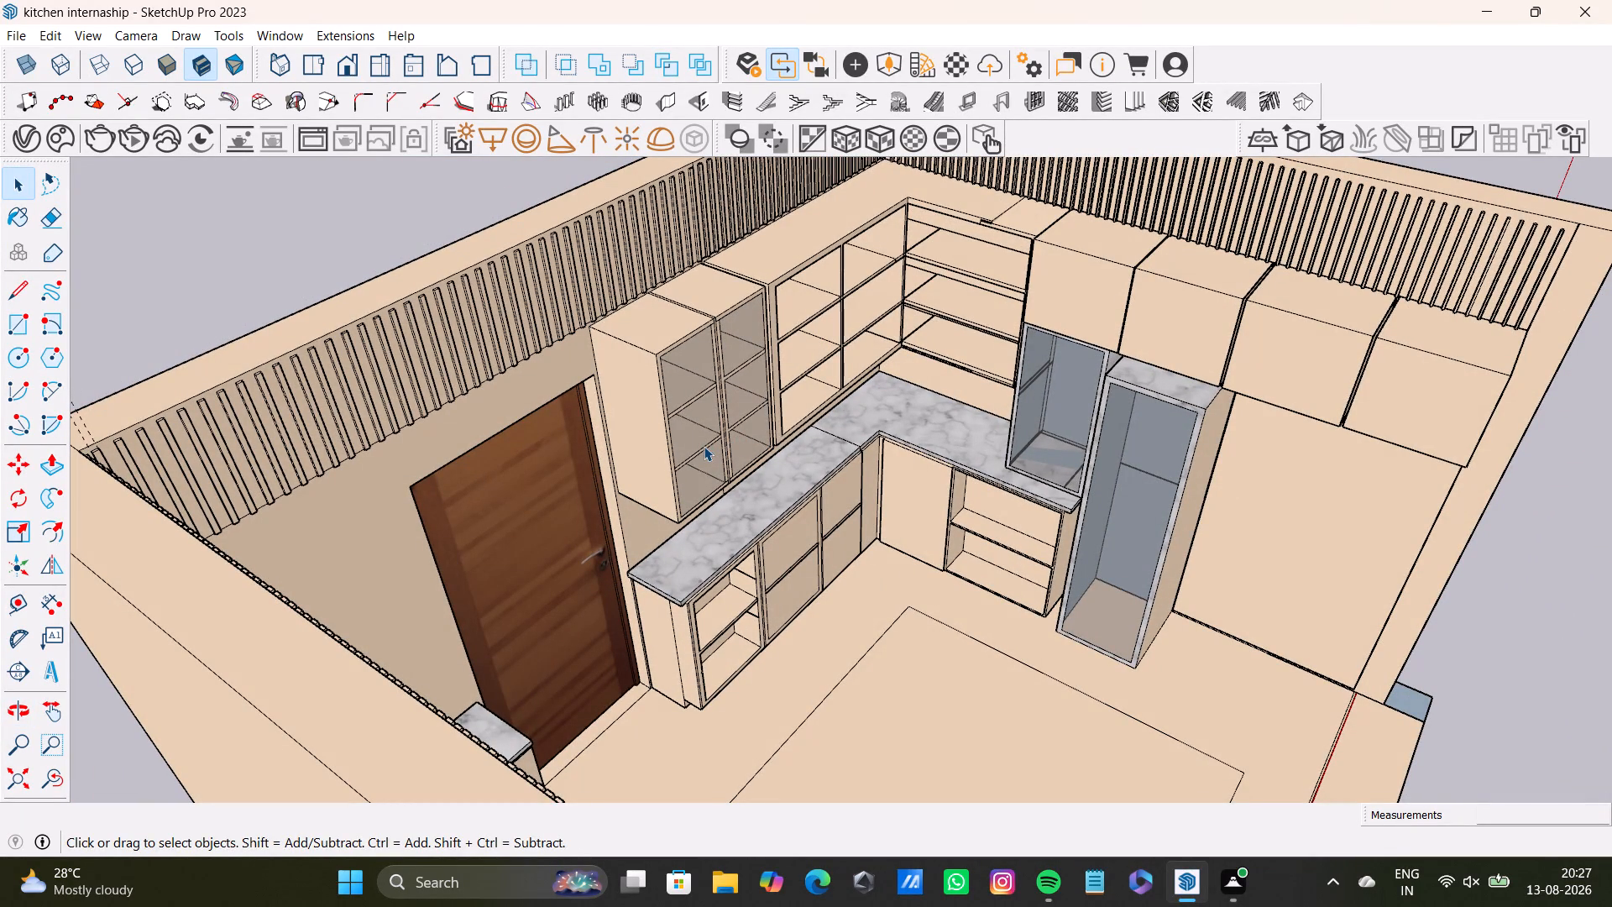
pyautogui.moveTo(643, 499); pyautogui.dragTo(809, 522, button='middle')
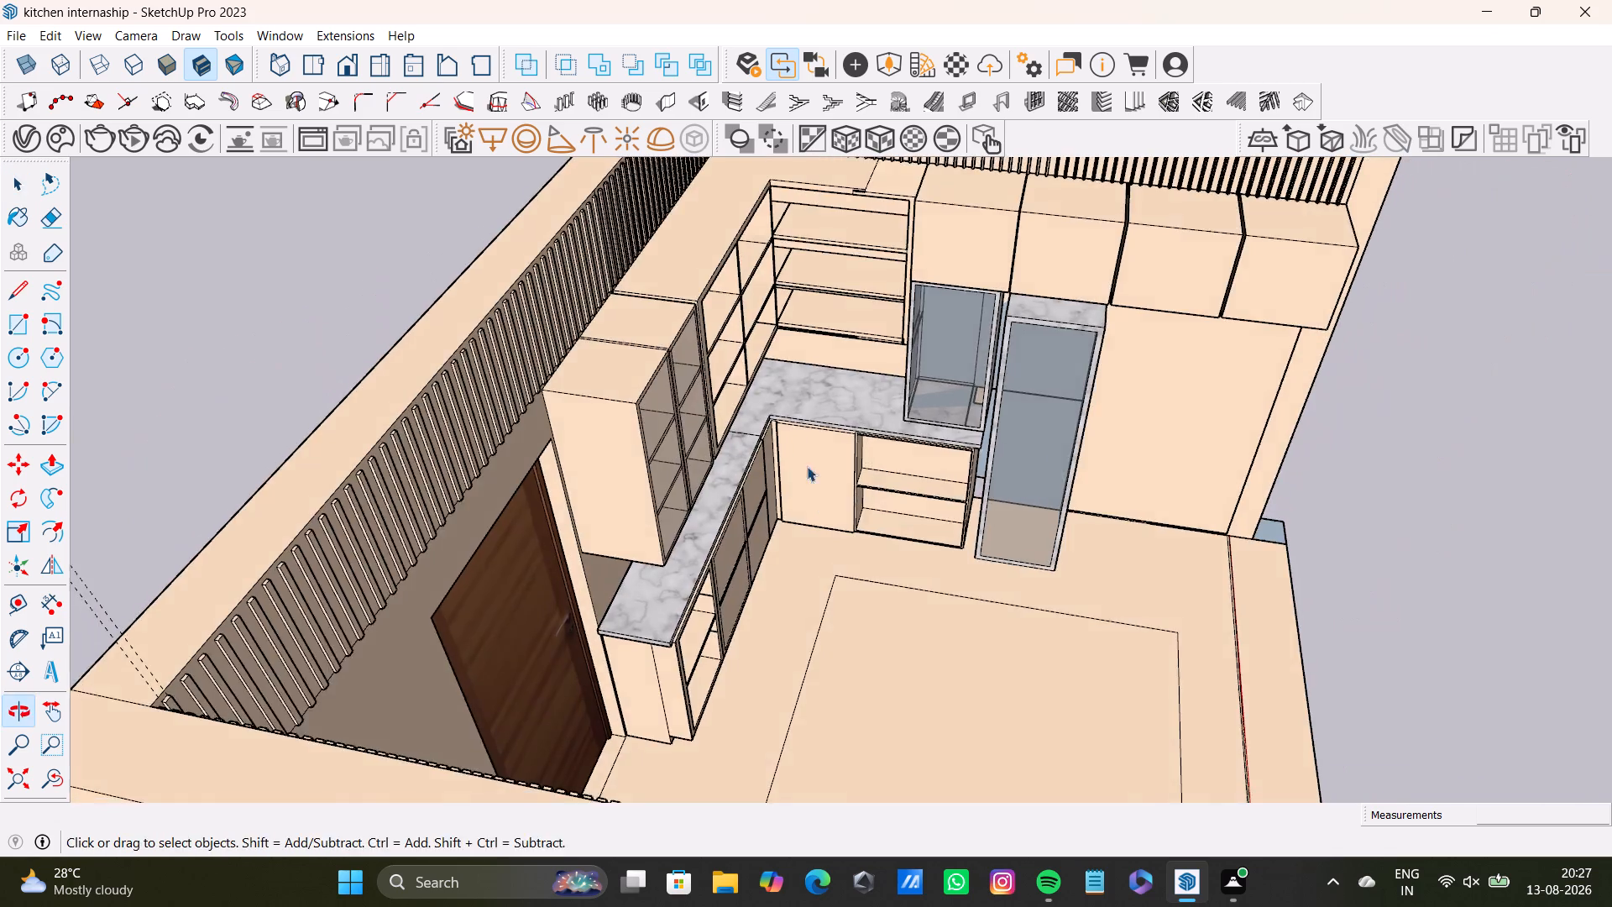
pyautogui.keyDown('shift'); pyautogui.moveTo(781, 410); pyautogui.dragTo(565, 592, button='middle'); pyautogui.keyUp('shift')
pyautogui.moveTo(591, 606); pyautogui.dragTo(684, 459, button='middle')
pyautogui.scroll(1, 678, 465)
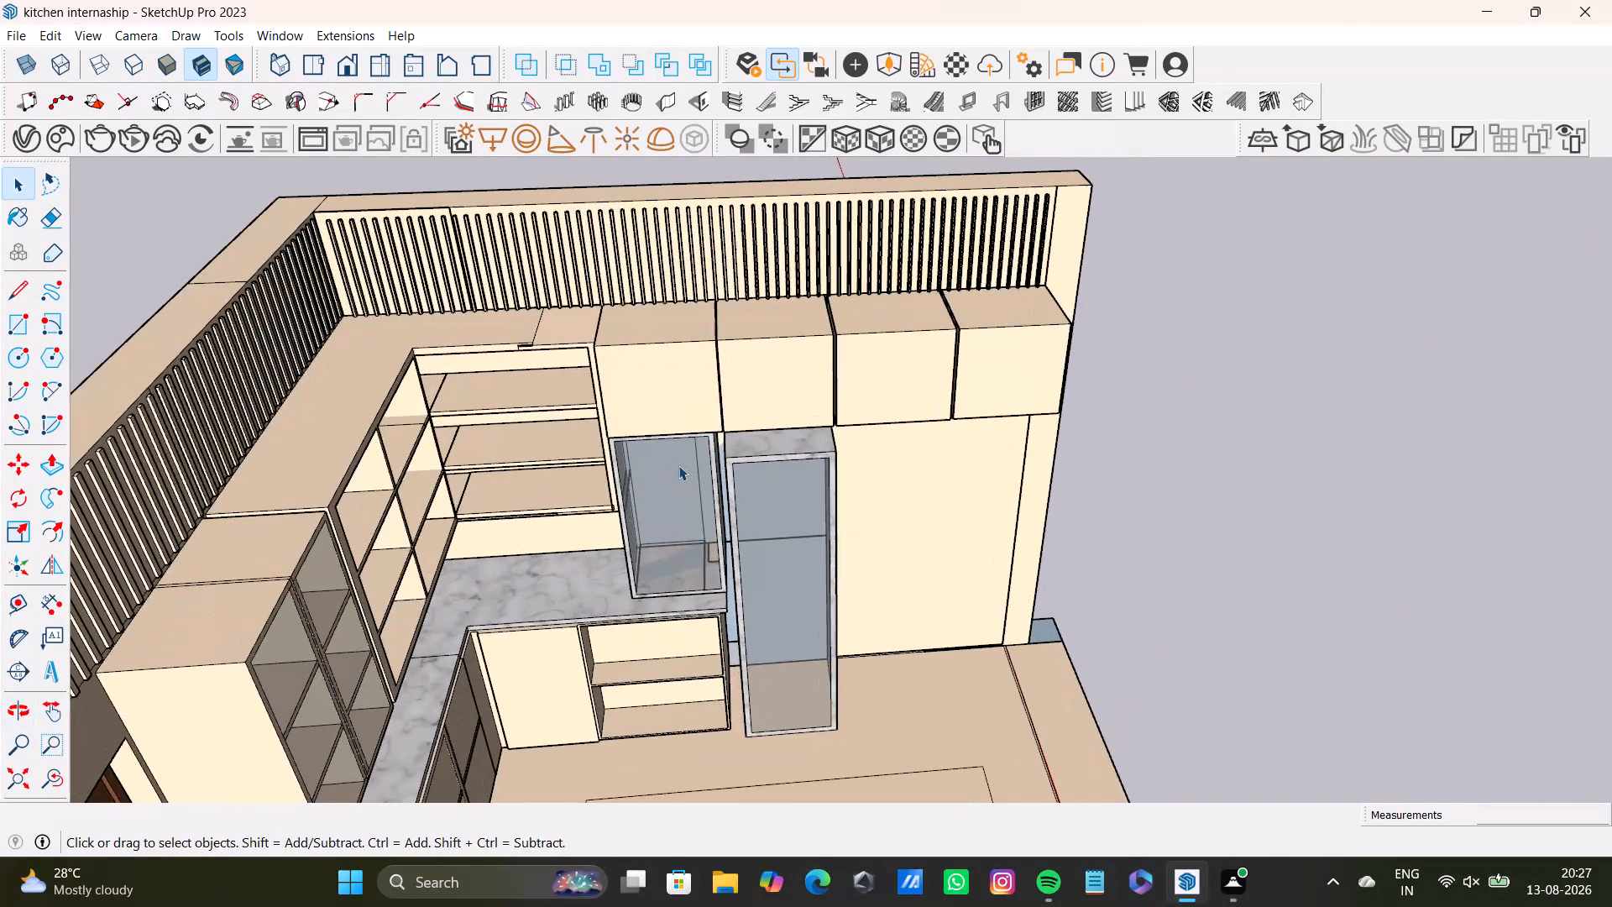
pyautogui.moveTo(678, 465); pyautogui.dragTo(552, 419, button='middle')
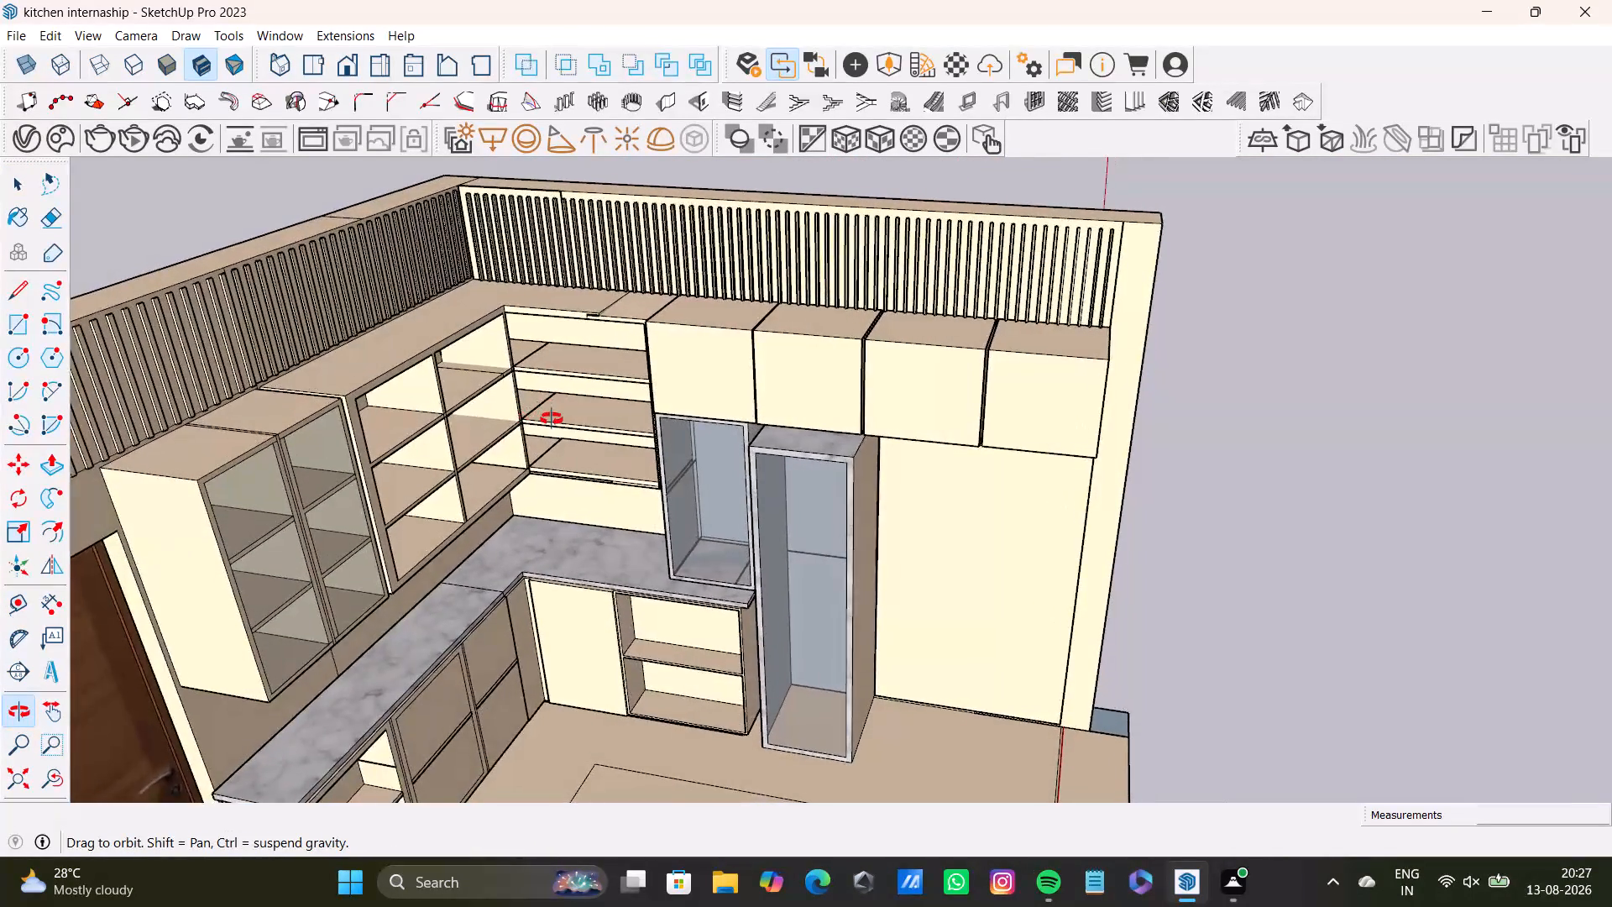
pyautogui.moveTo(552, 419); pyautogui.dragTo(573, 426, button='middle')
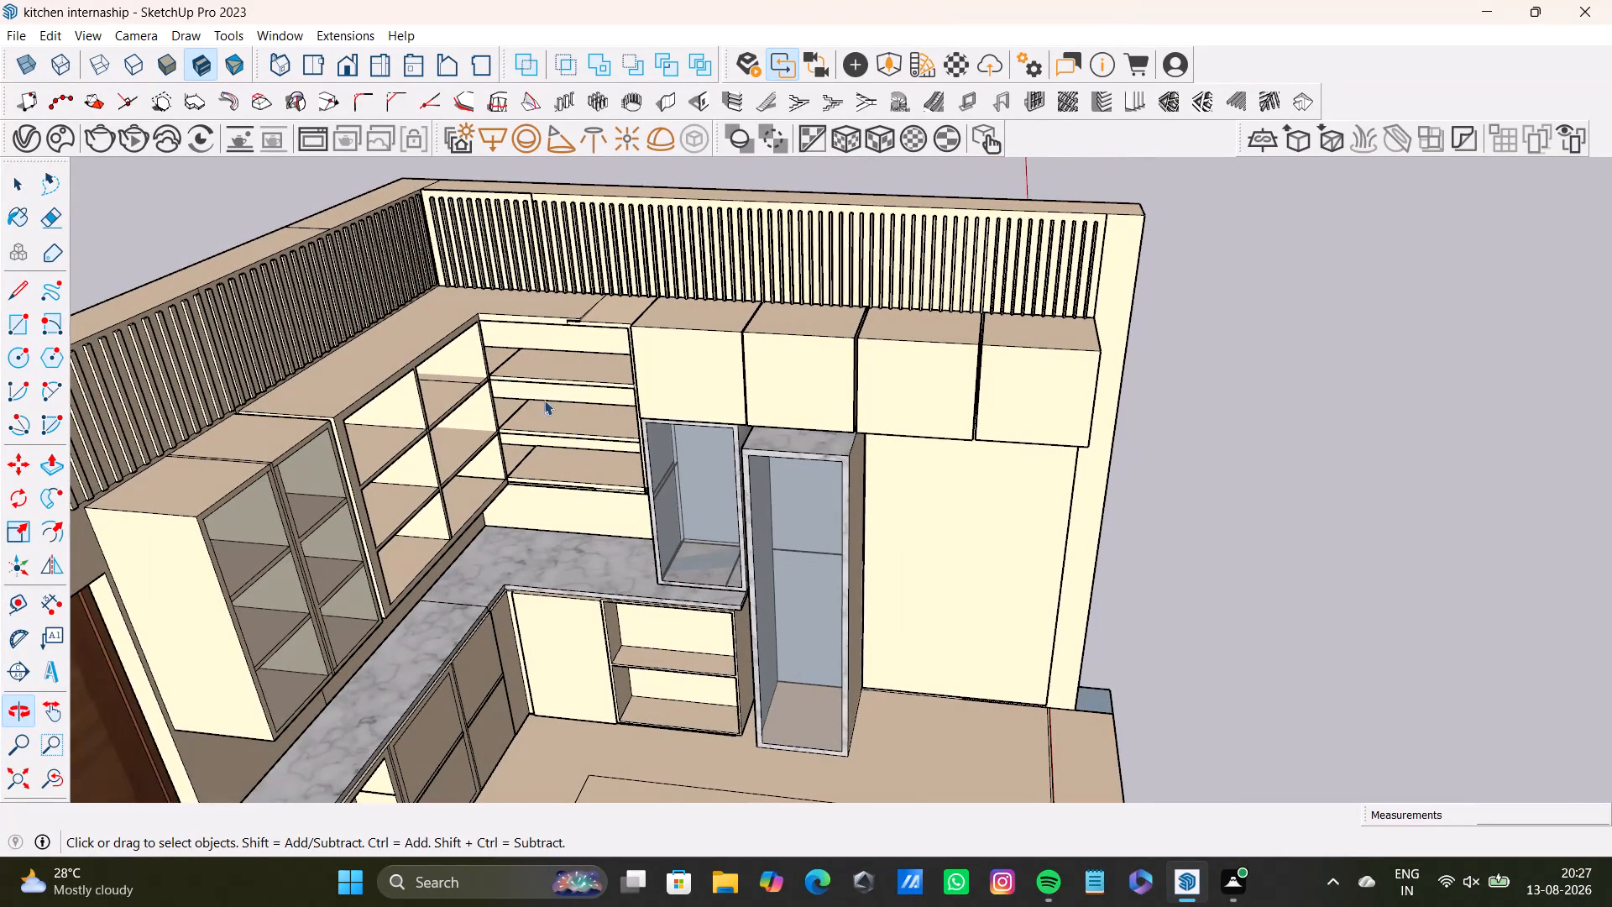
pyautogui.click(17, 44)
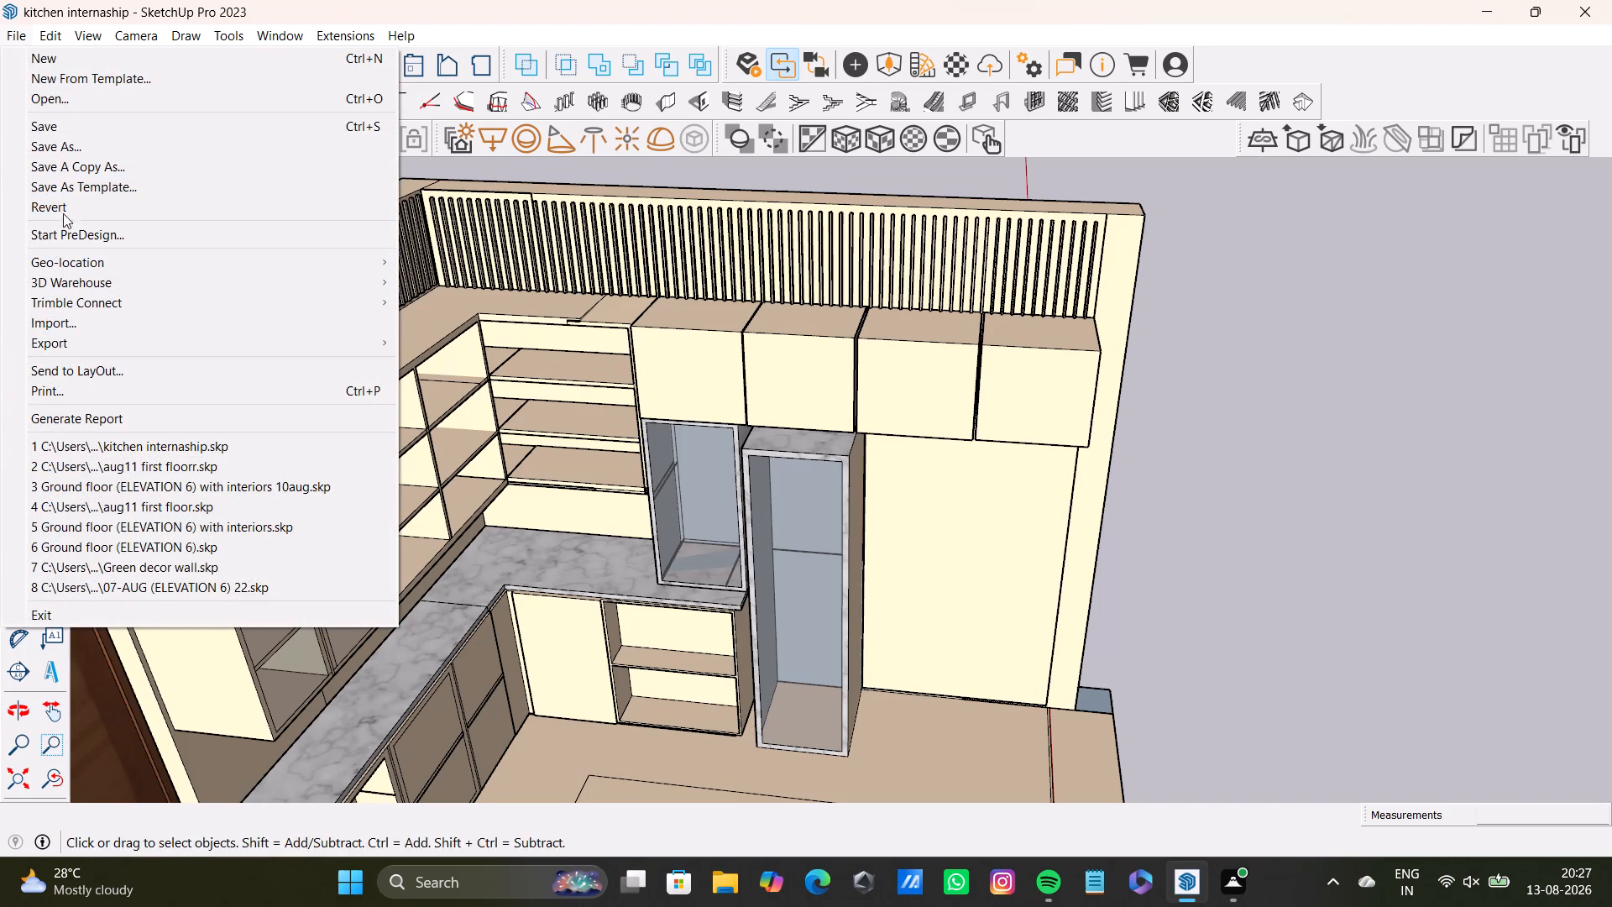
pyautogui.click(73, 168)
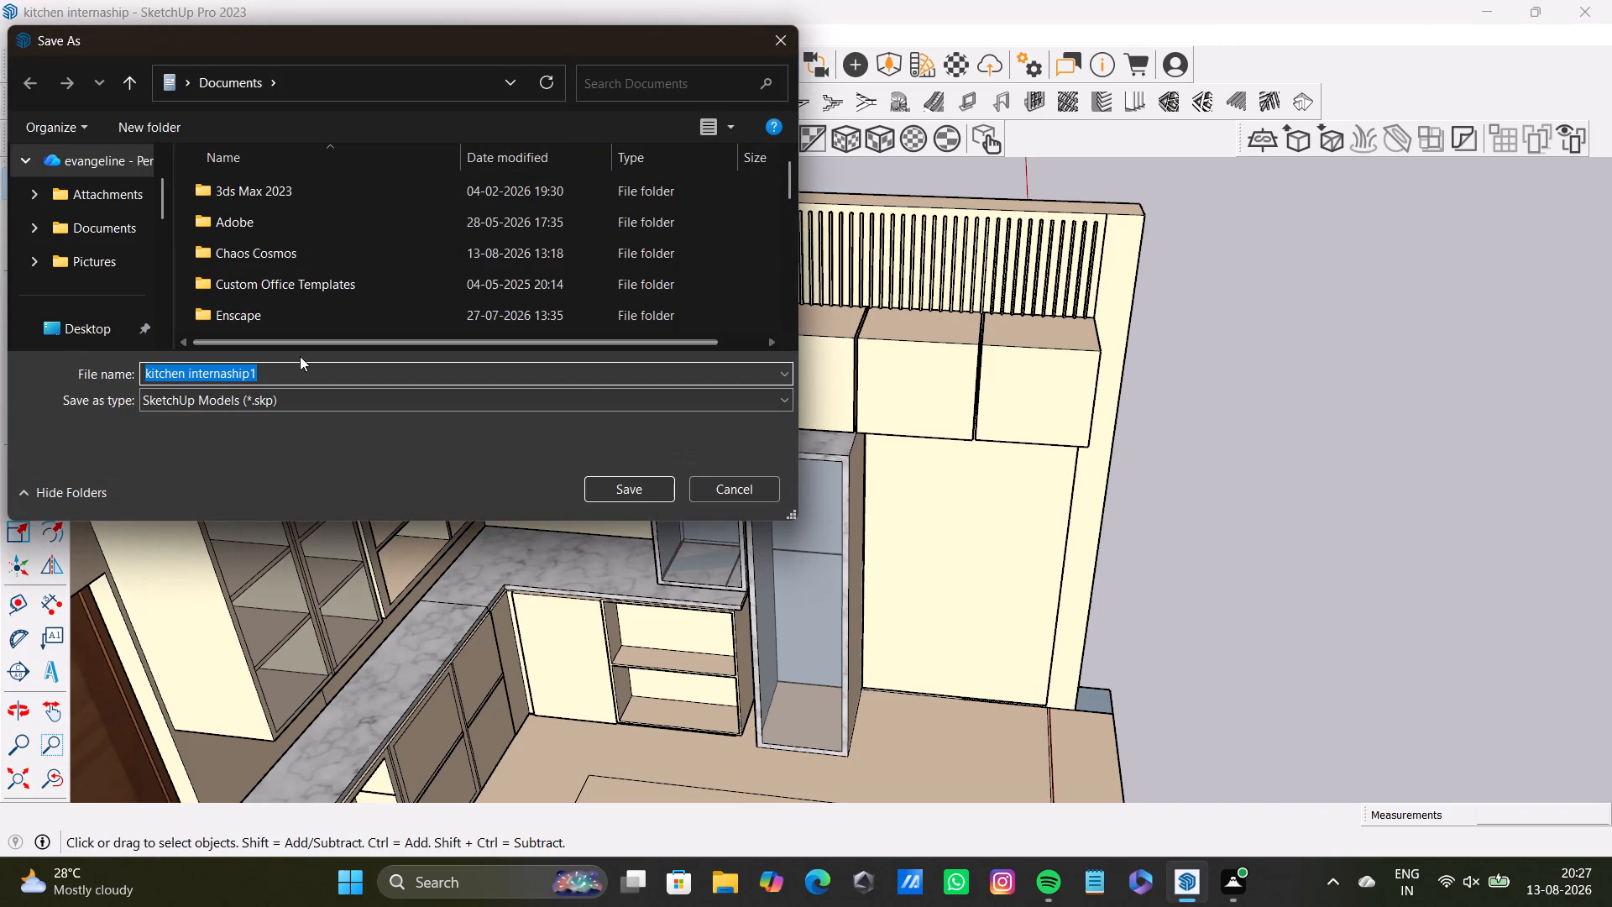
pyautogui.click(301, 373)
pyautogui.click(301, 373)
pyautogui.press('BackSpace')
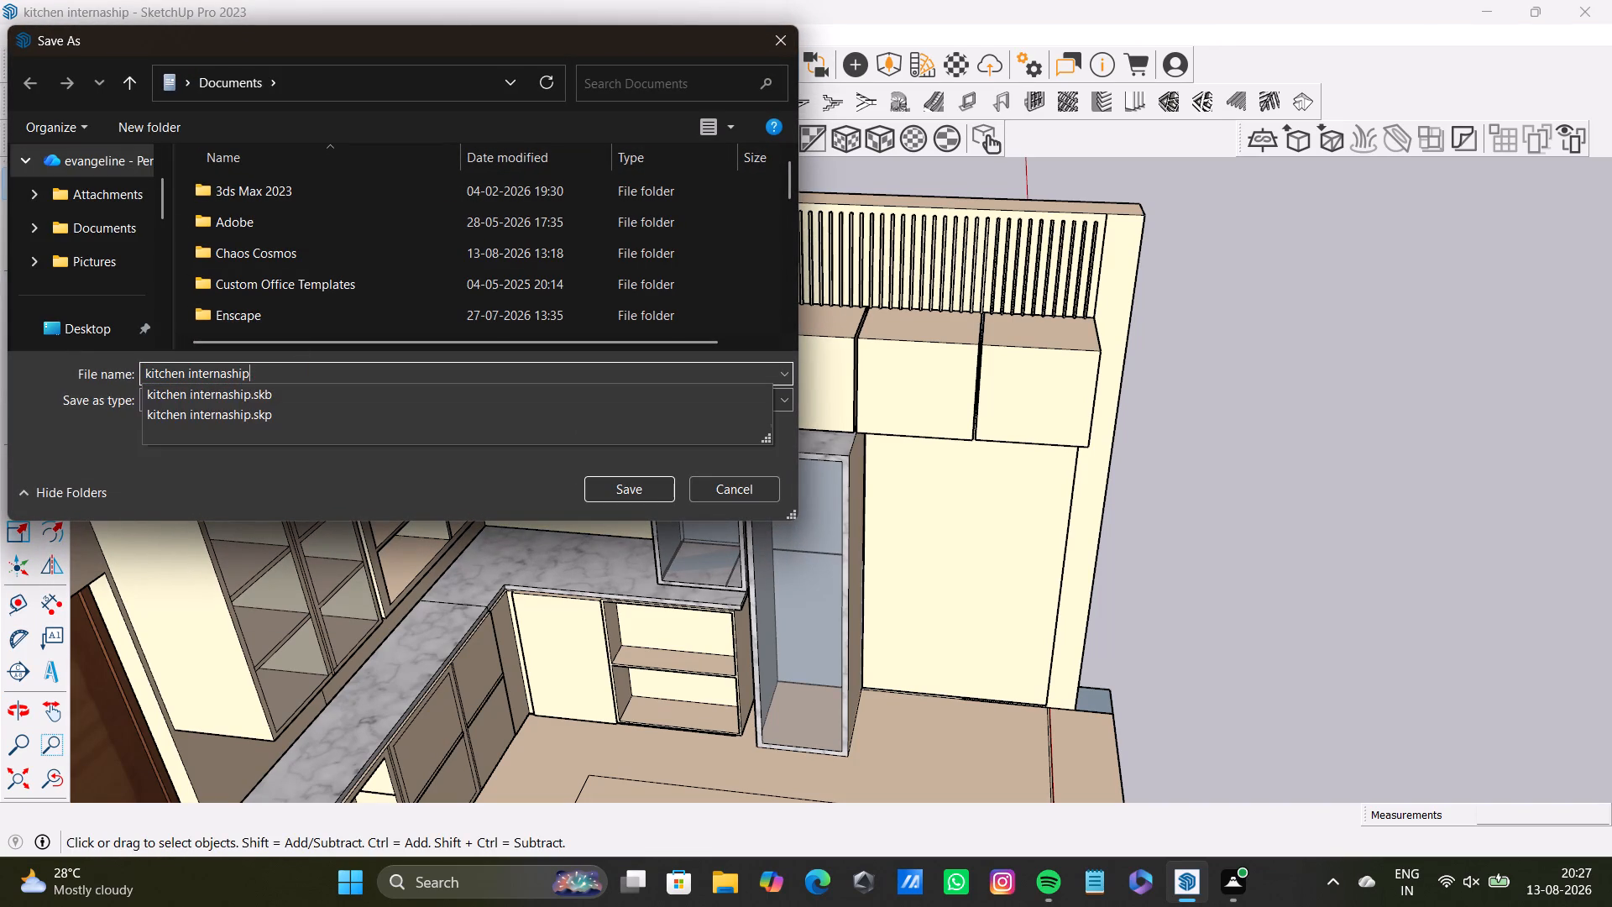
pyautogui.press('4')
pyautogui.press('Return')
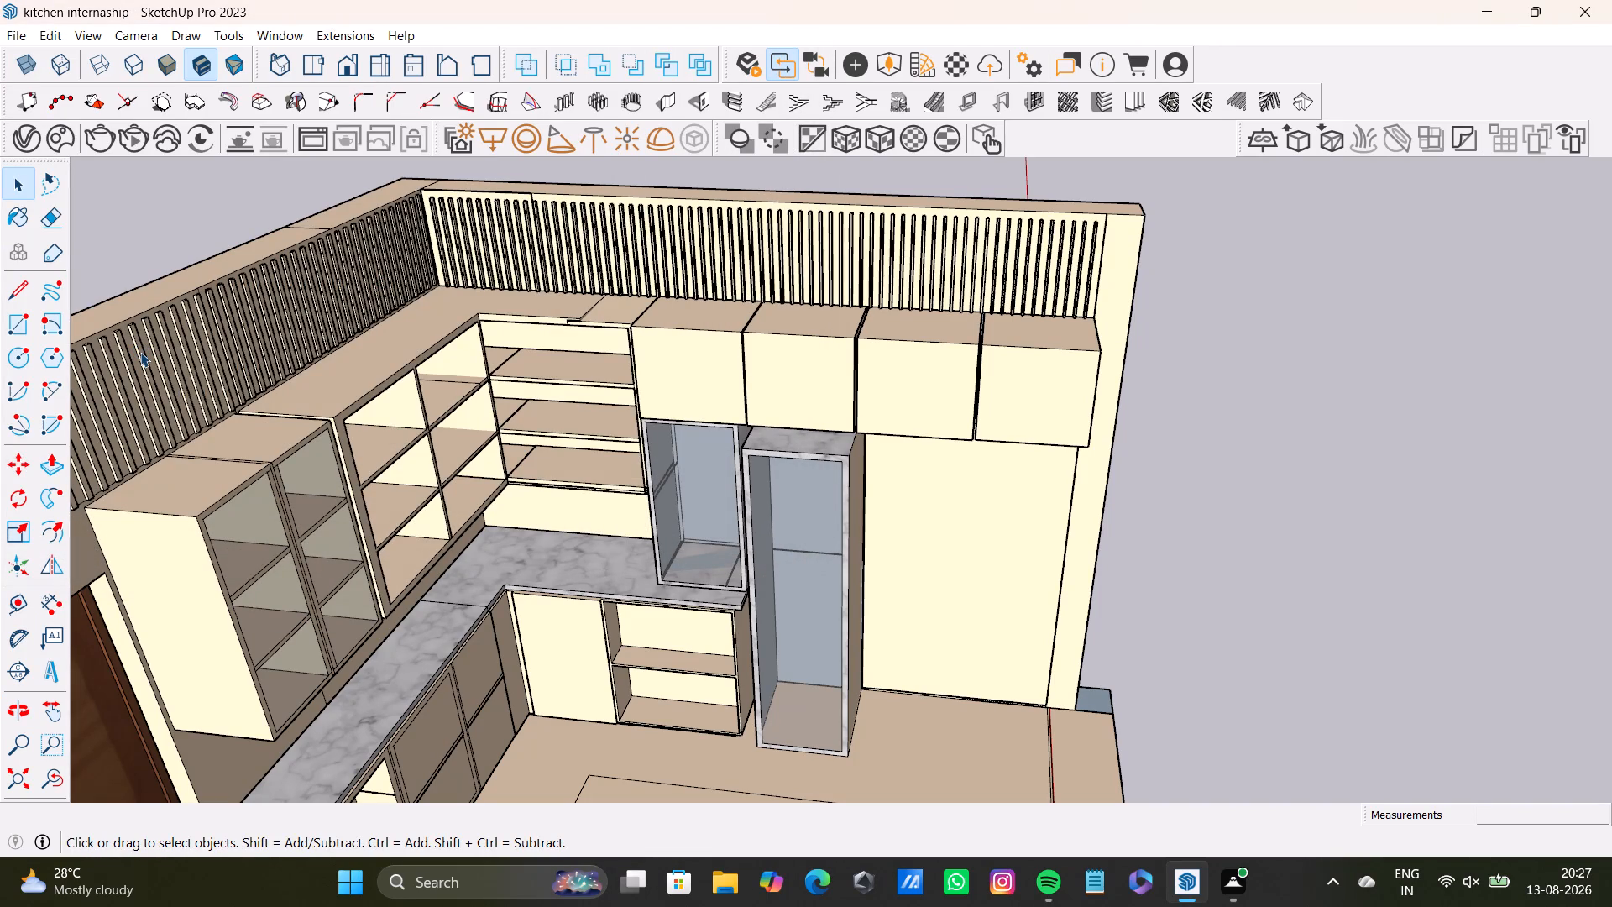
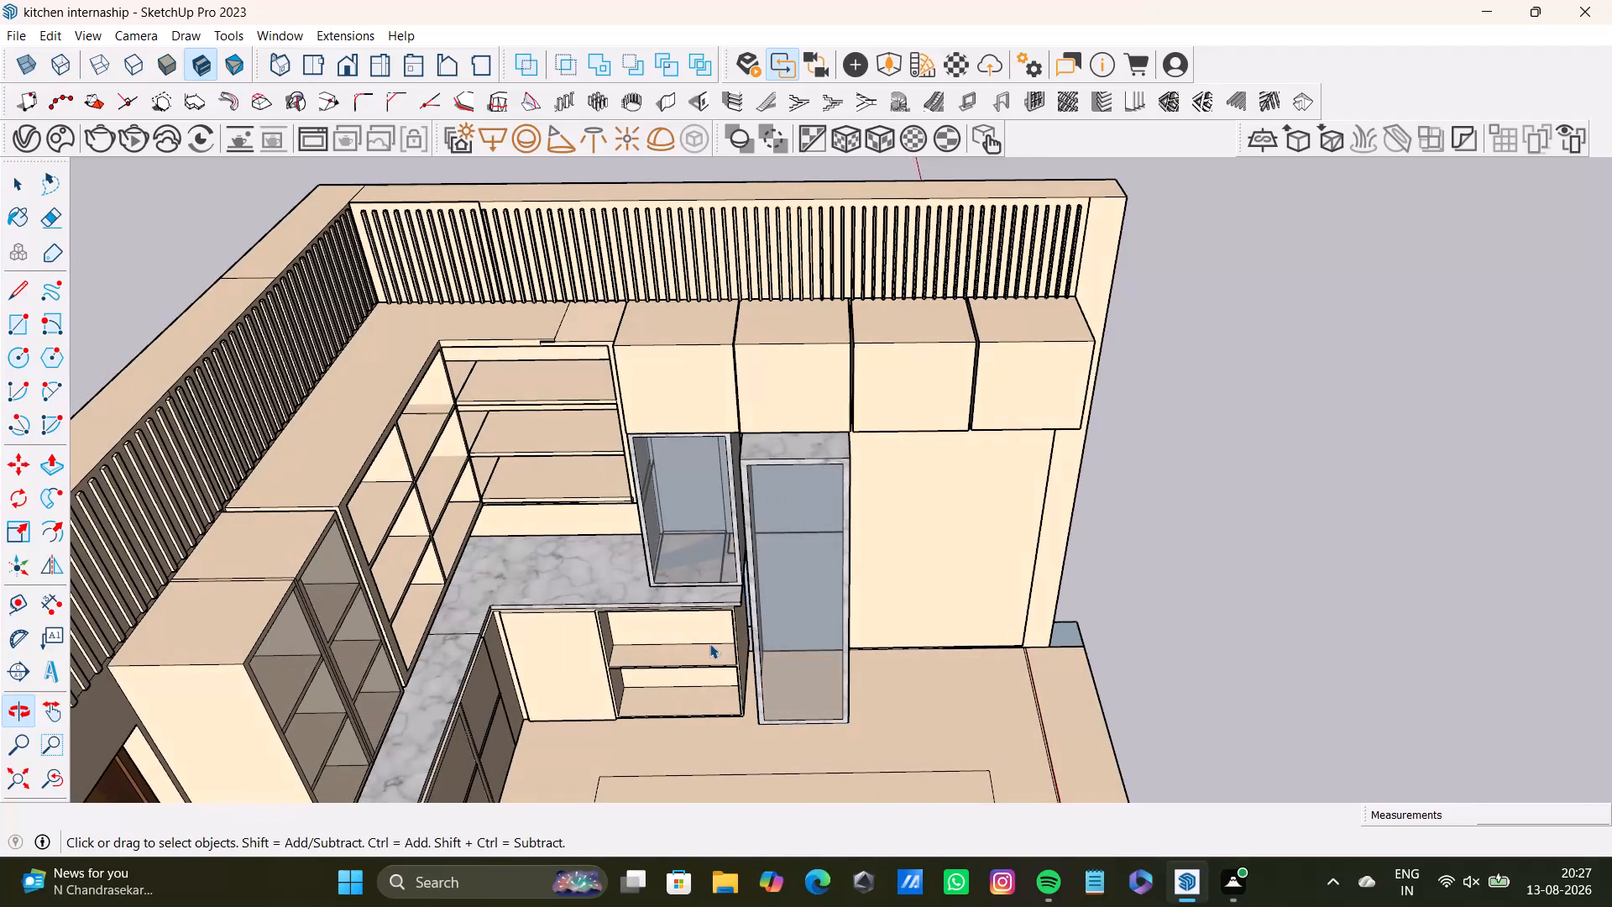
# Save a copy of the model to the Desktop as kitchen internaship4 in SketchUp Models (*.skp) format.
pyautogui.click(8, 34)
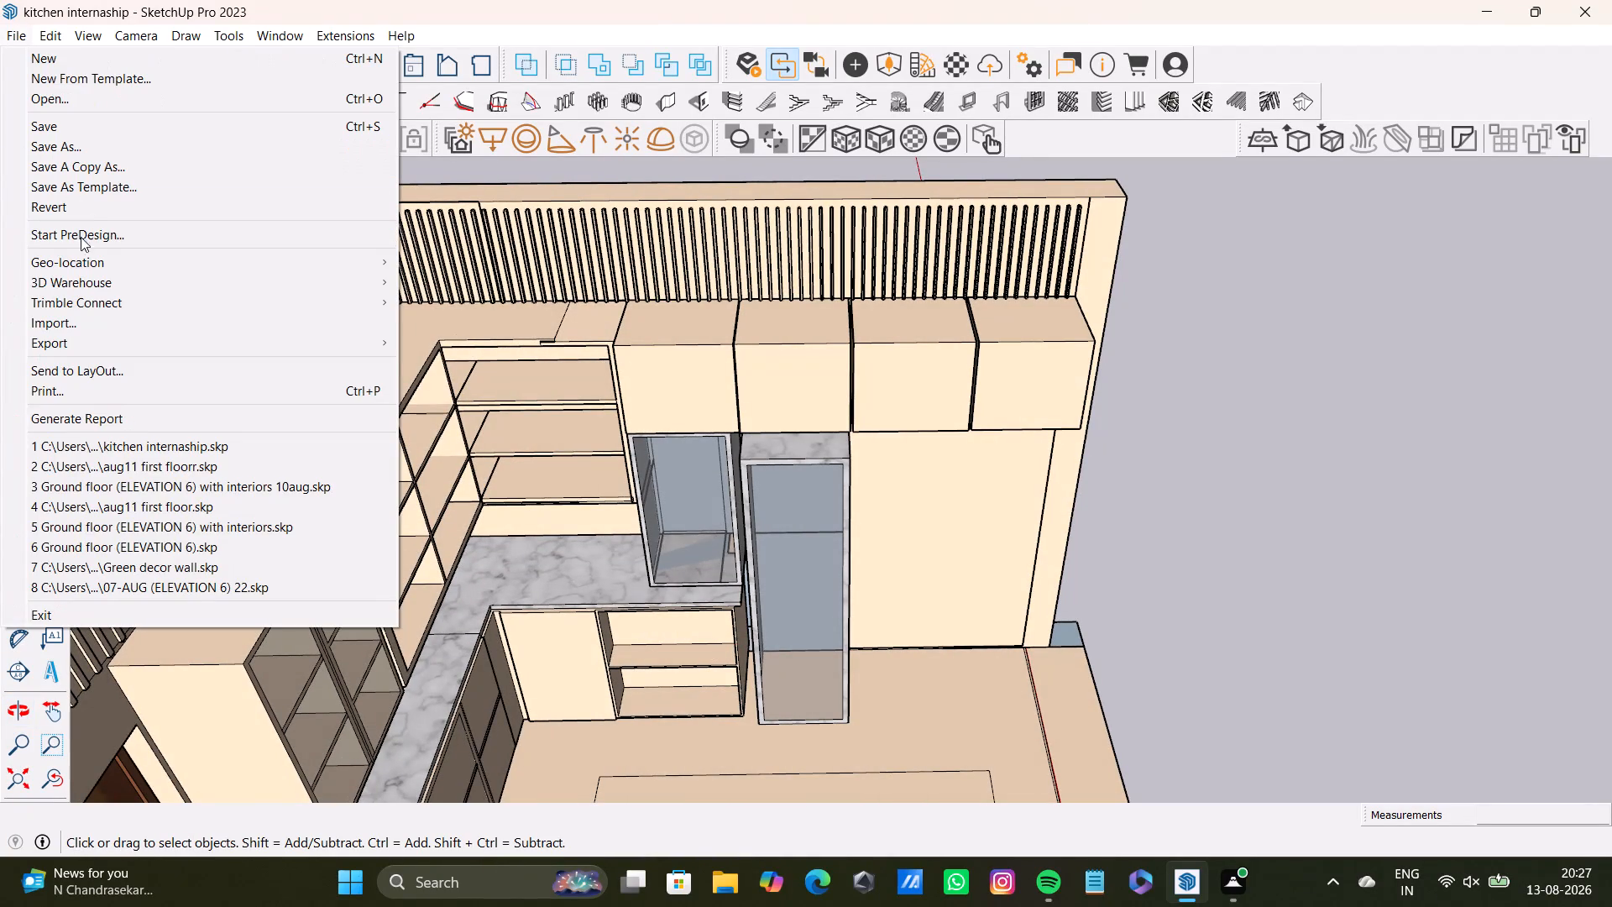
pyautogui.click(86, 172)
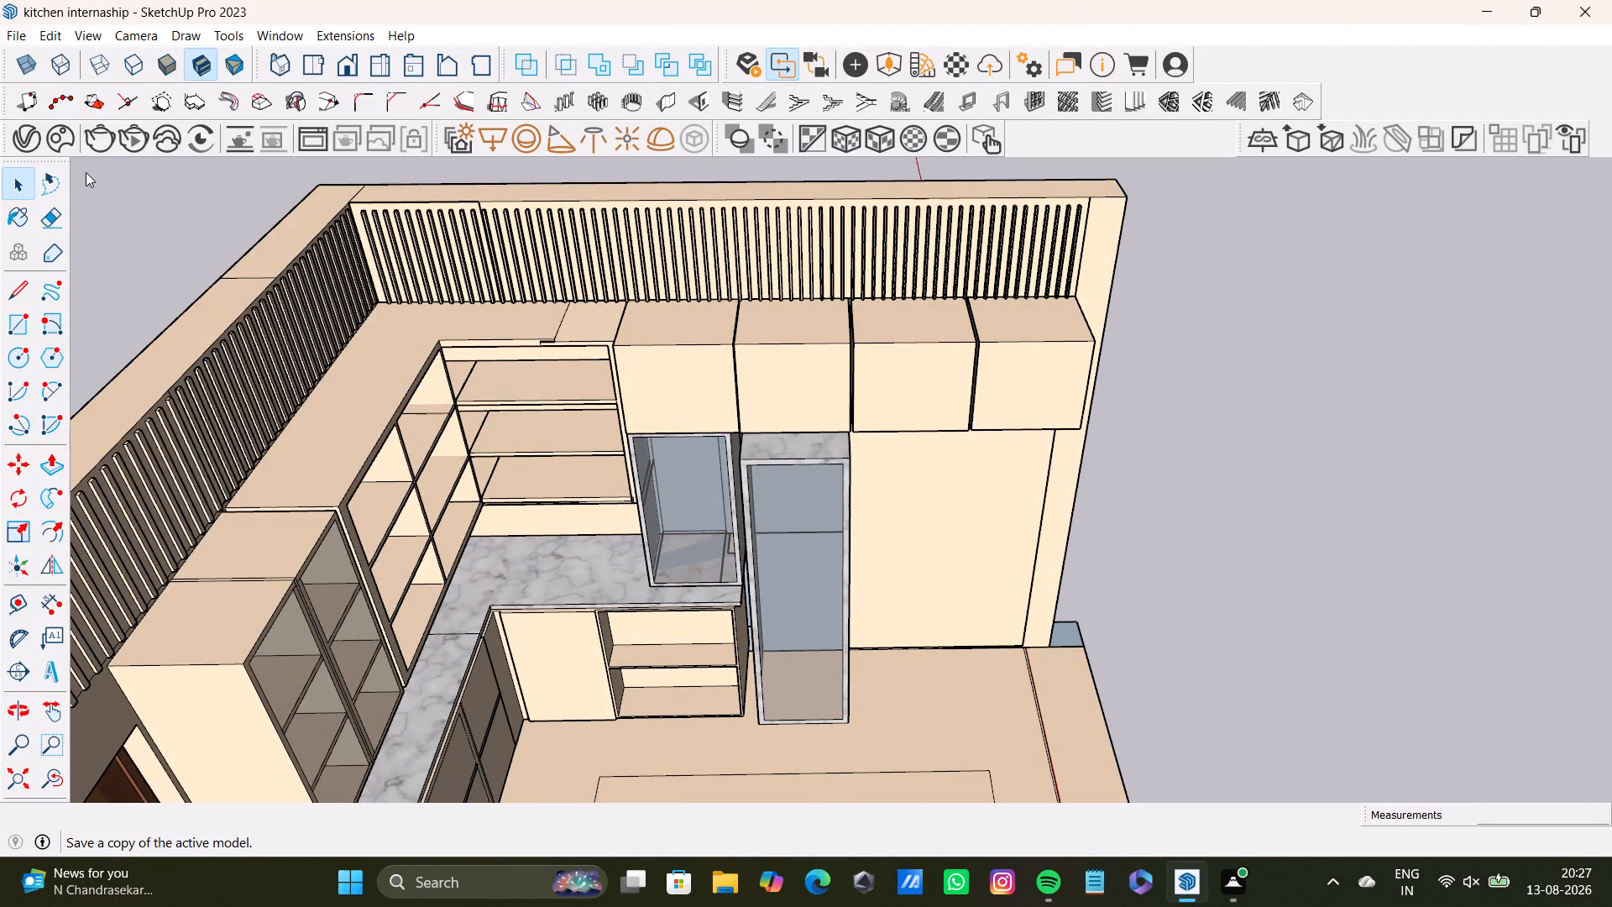
pyautogui.click(305, 367)
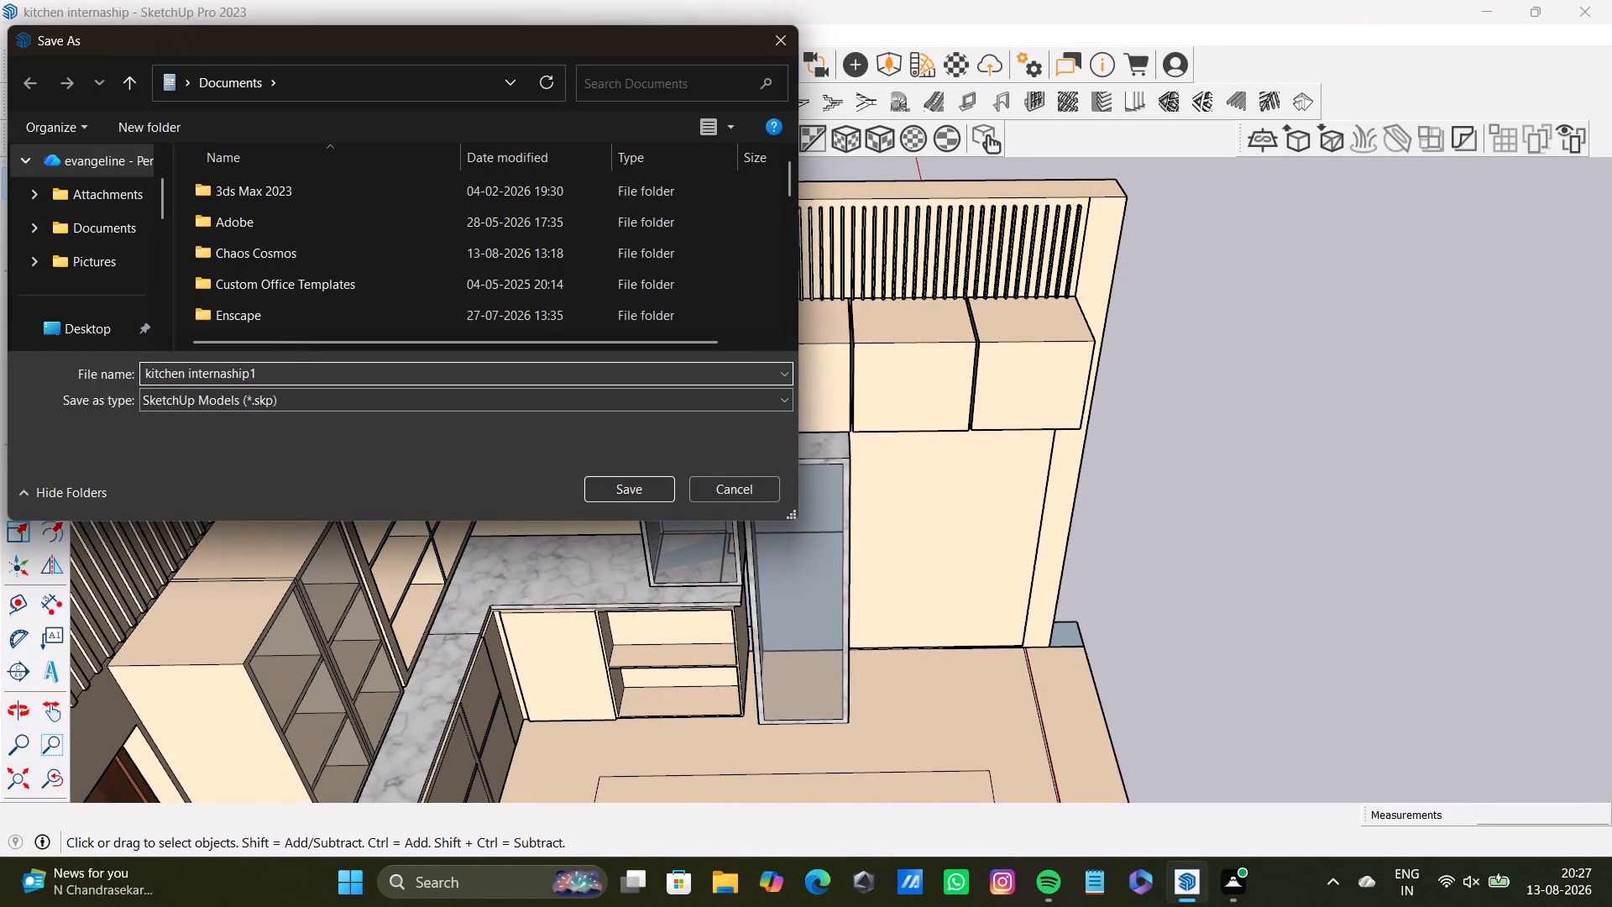
pyautogui.press('BackSpace')
pyautogui.press('4')
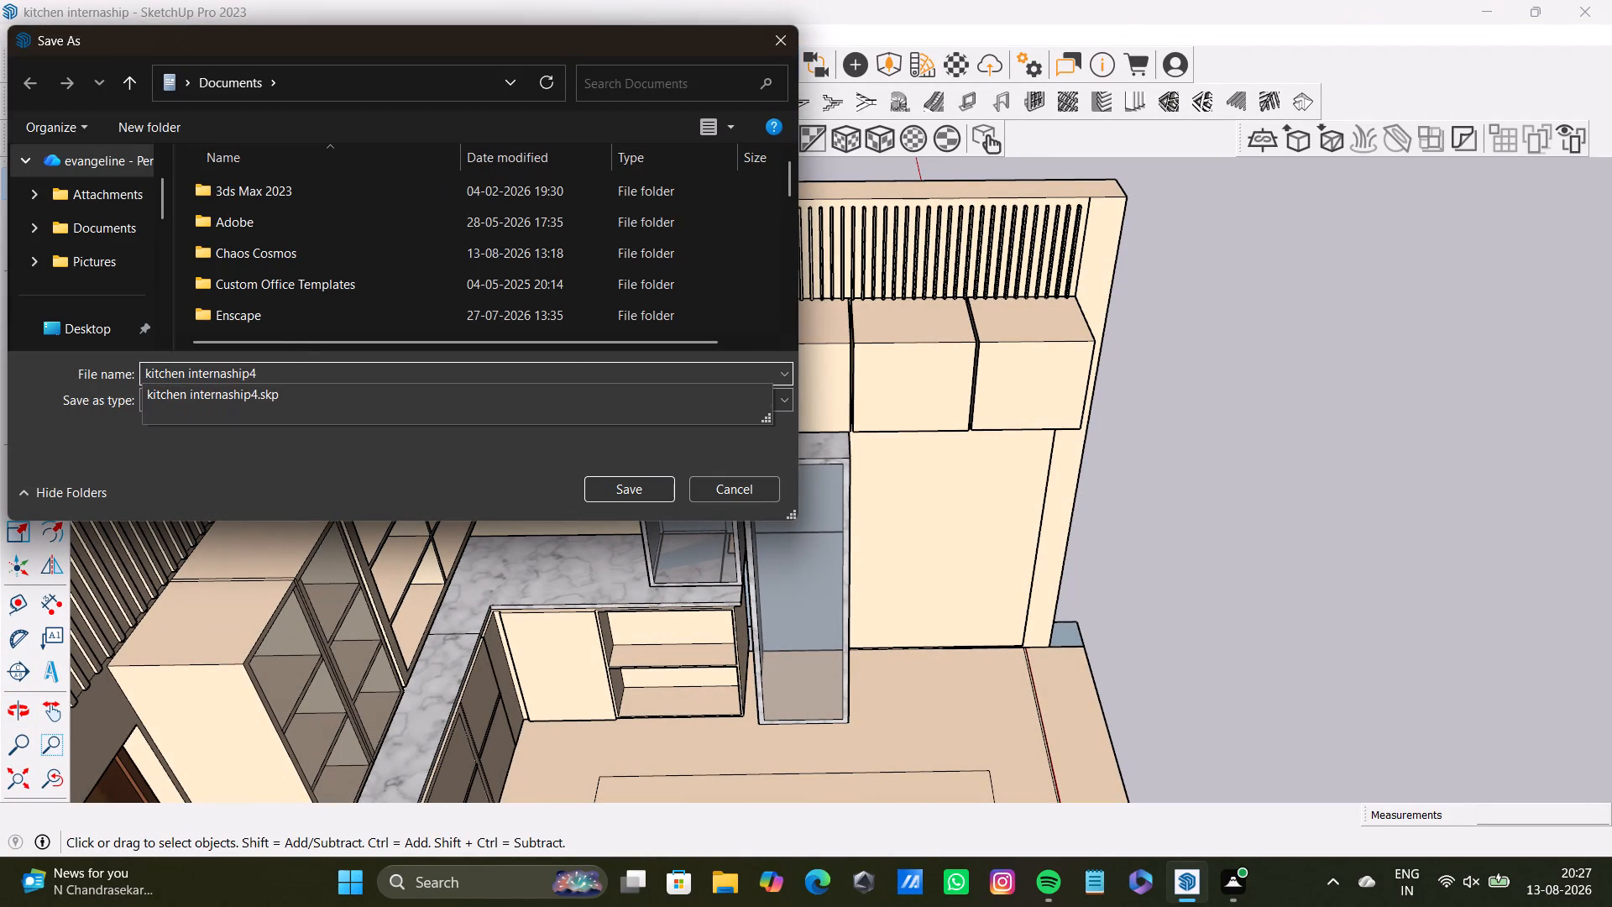
pyautogui.click(83, 320)
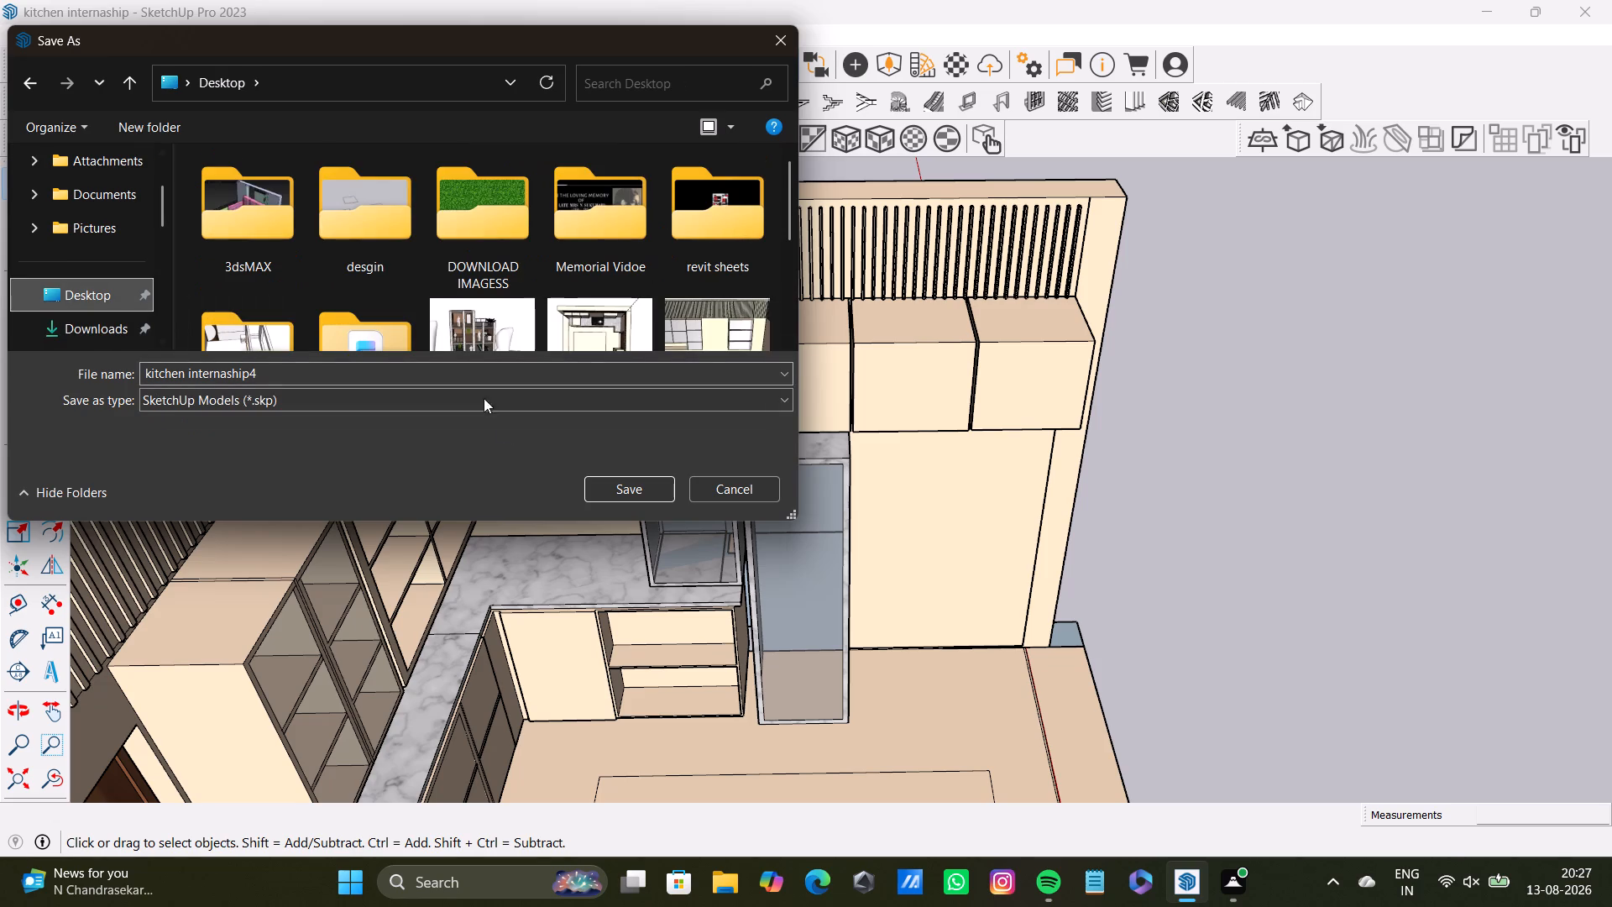
pyautogui.click(620, 485)
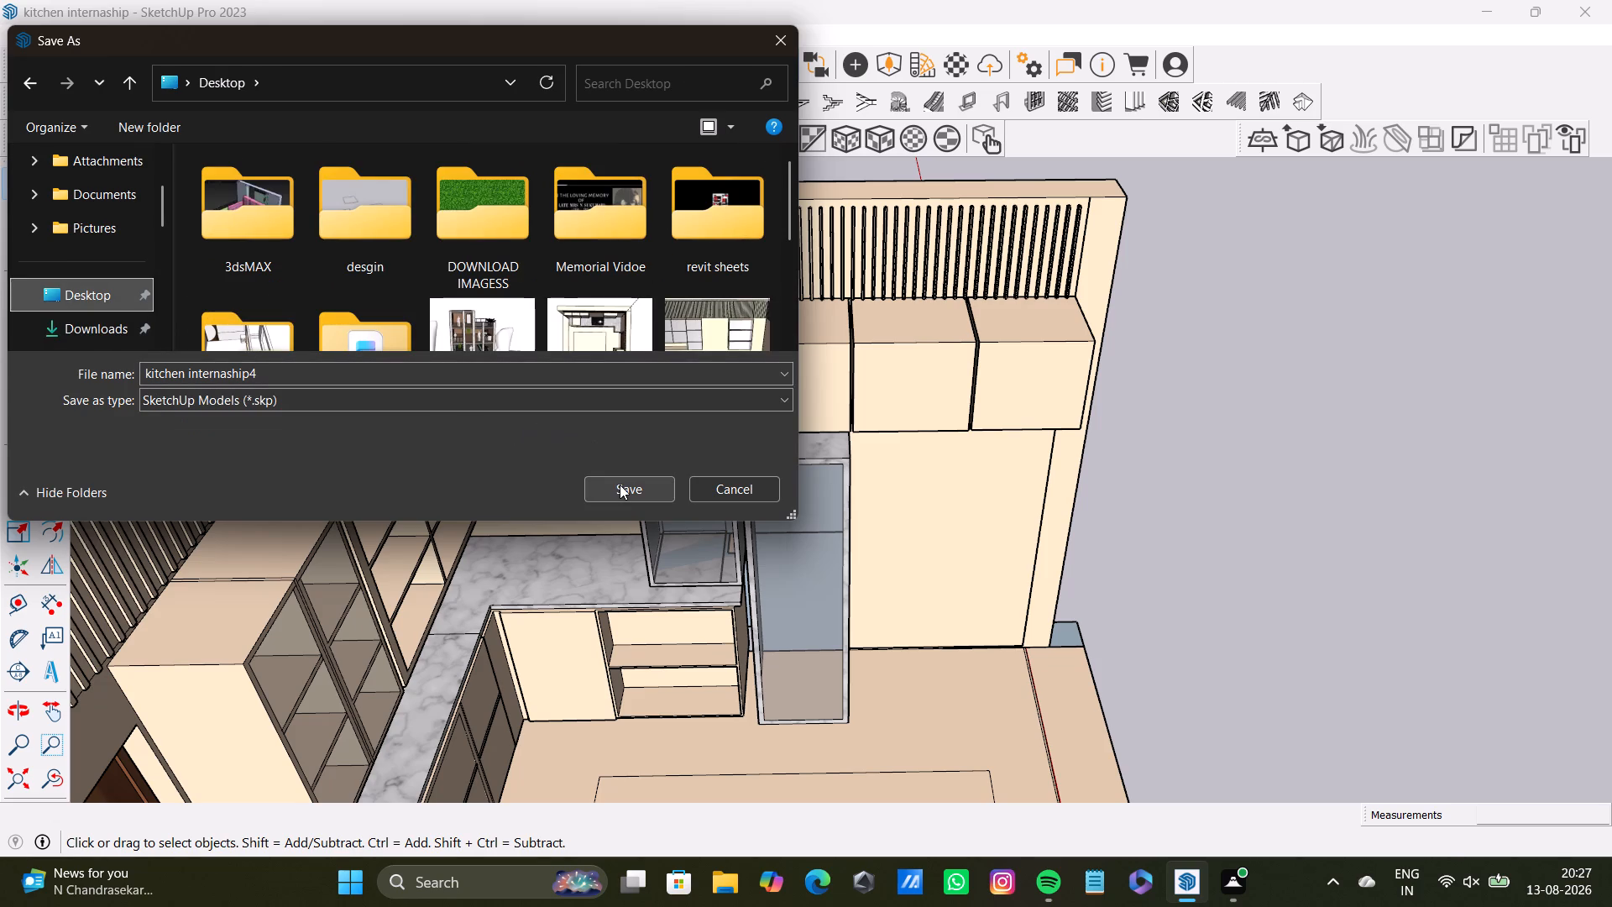
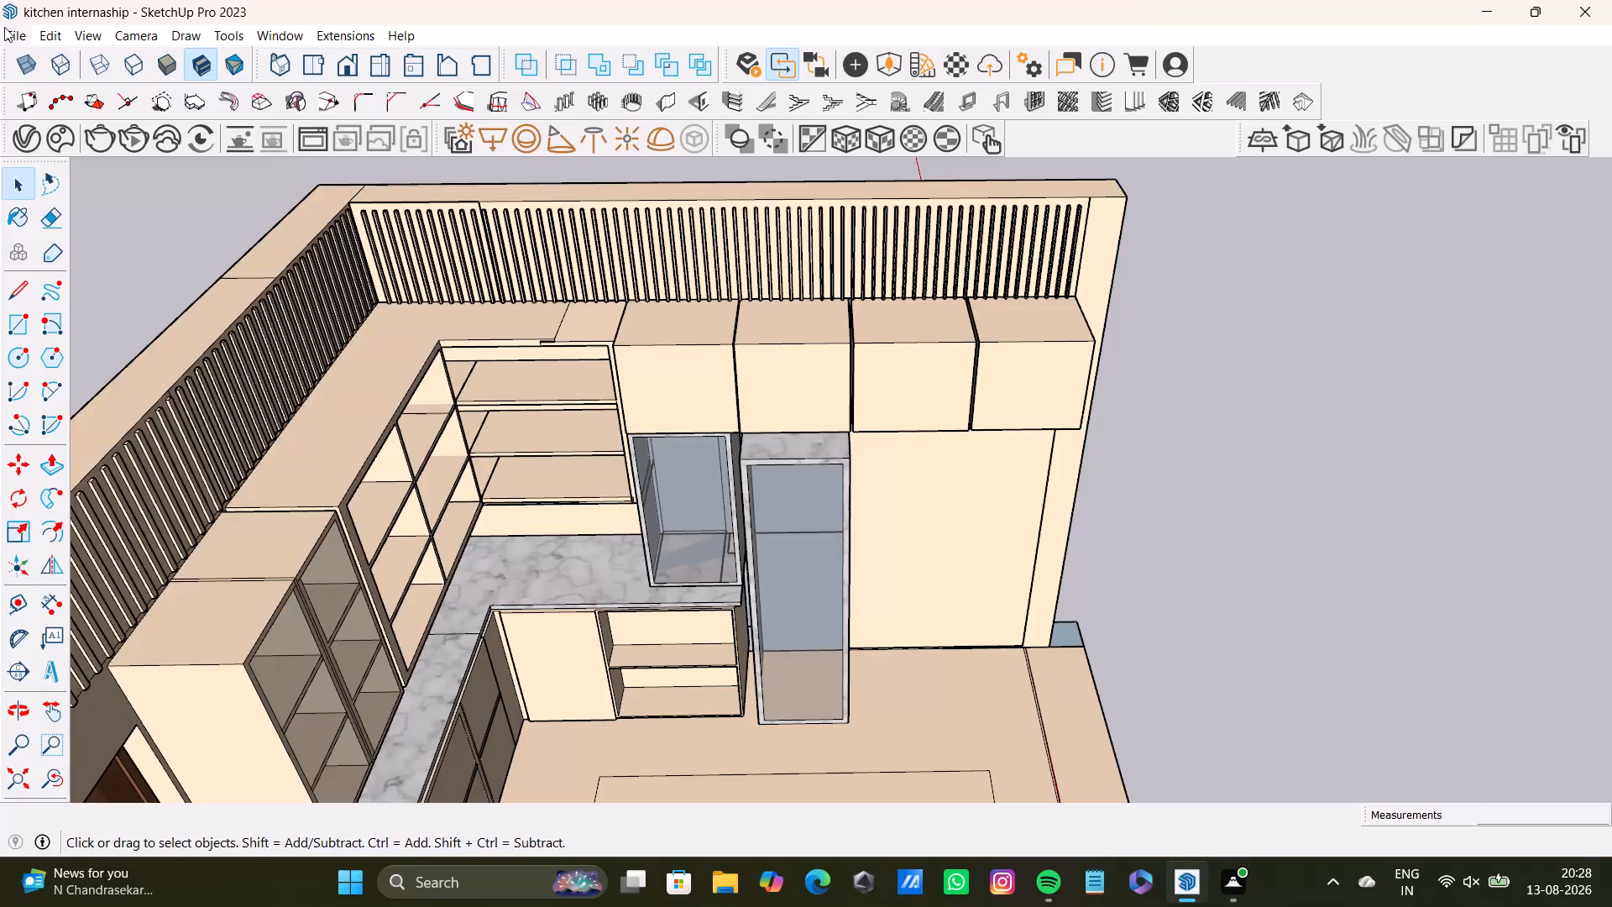
# Save the kitchen model.
pyautogui.click(6, 26)
pyautogui.click(55, 122)
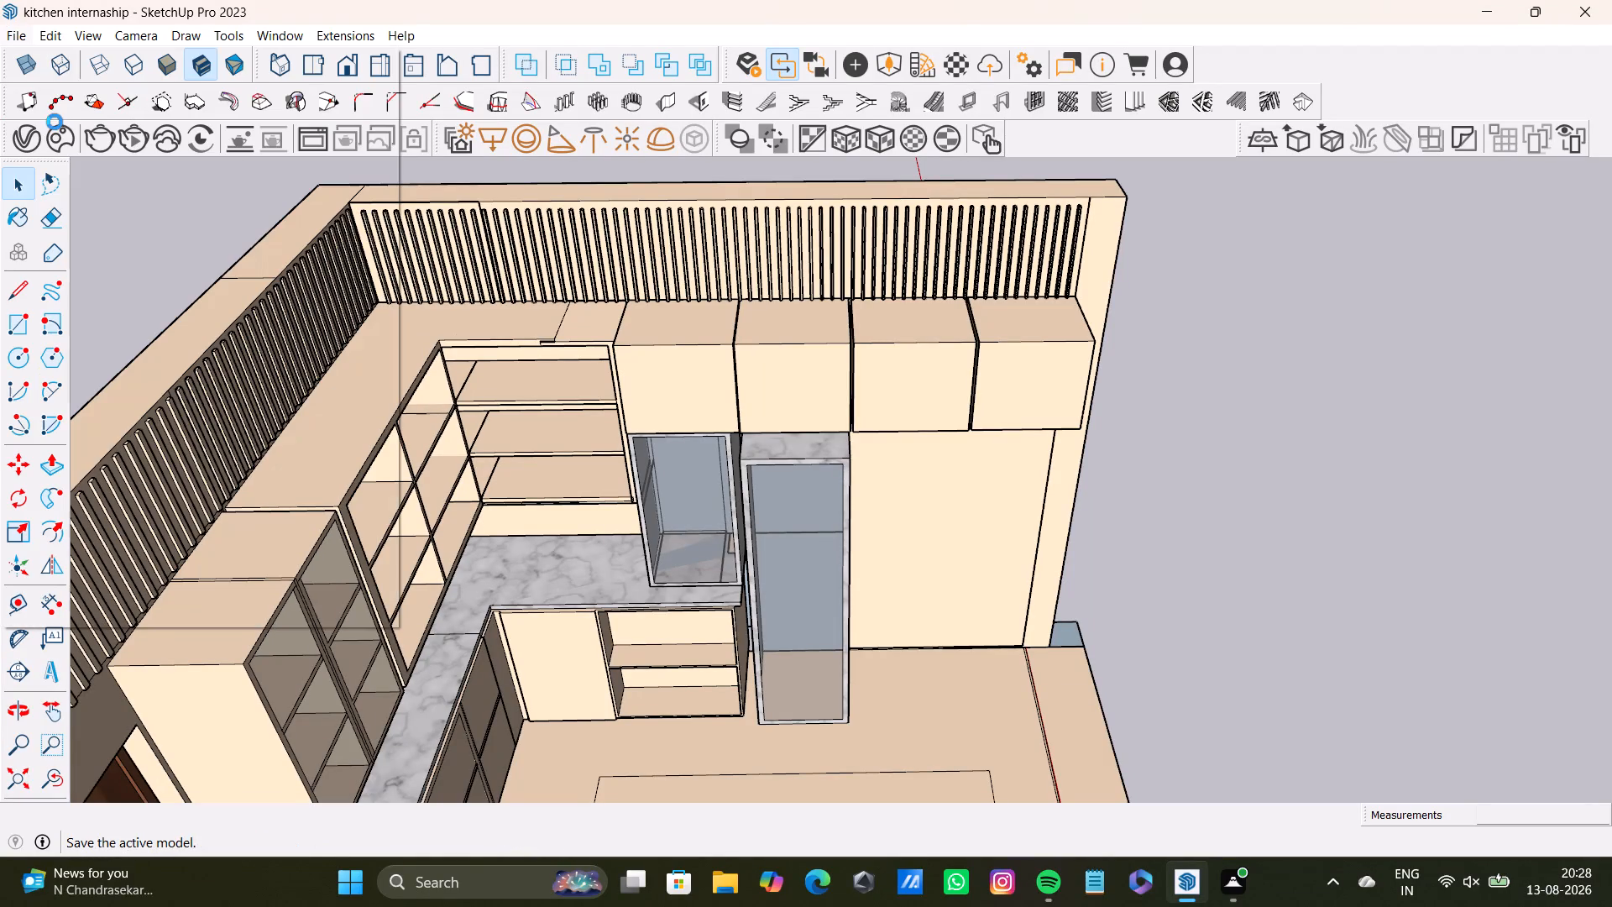
# Save a copy of the model, facing the door wall through the open side, to the Desktop as kitchen internaship5 in SketchUp Models (*.skp) format.
pyautogui.click(13, 29)
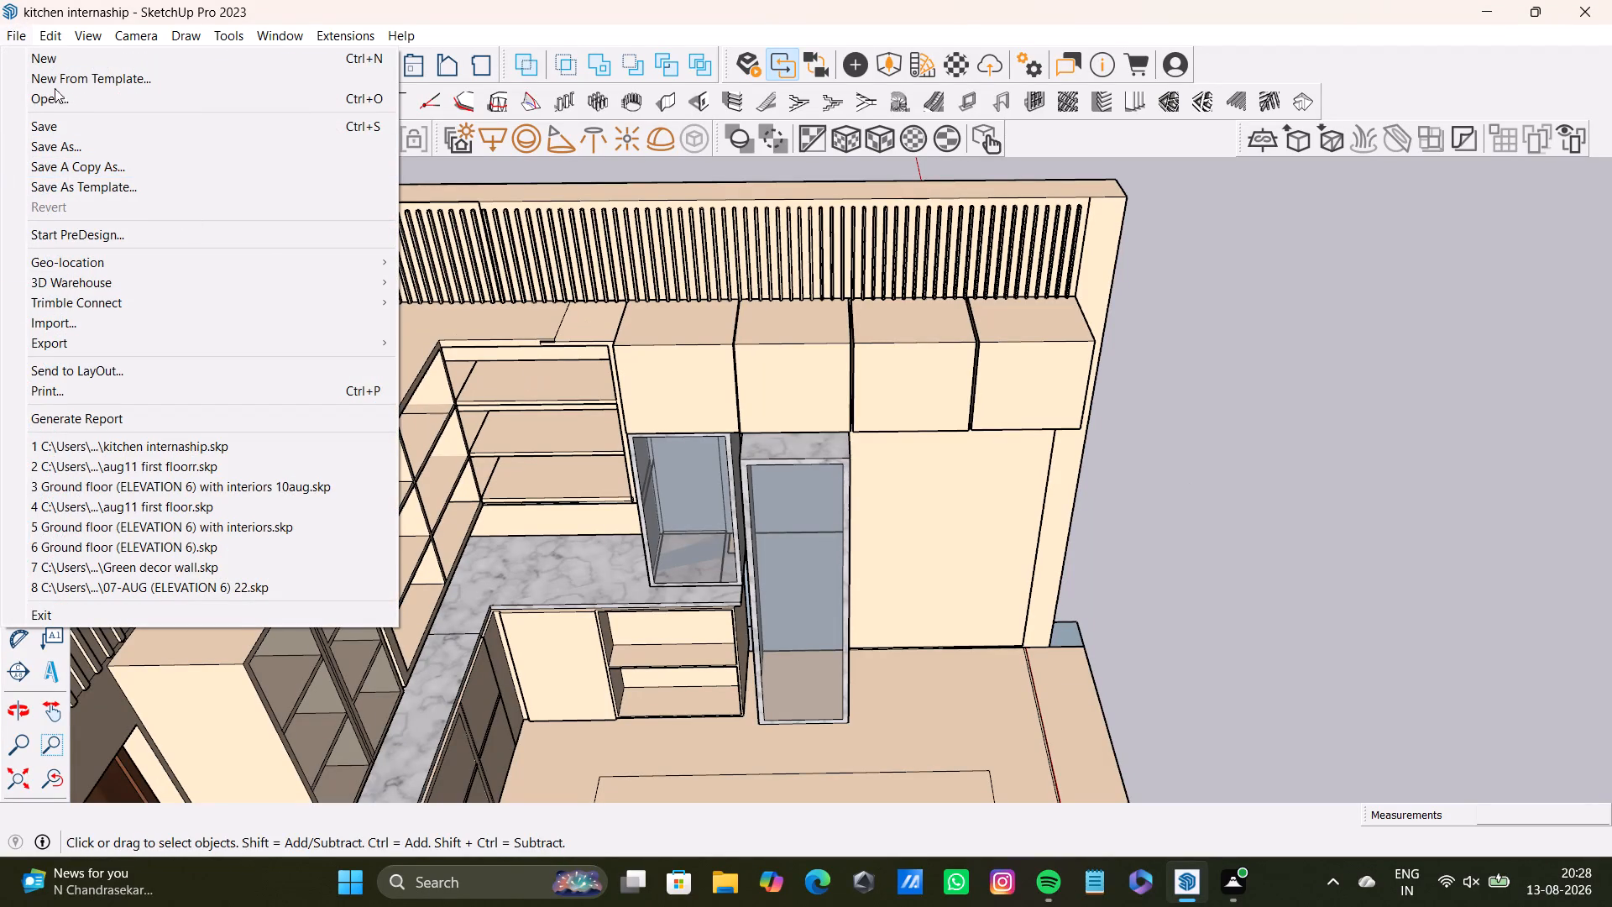
pyautogui.moveTo(1017, 448); pyautogui.dragTo(385, 377, button='middle')
pyautogui.scroll(-4, 385, 377)
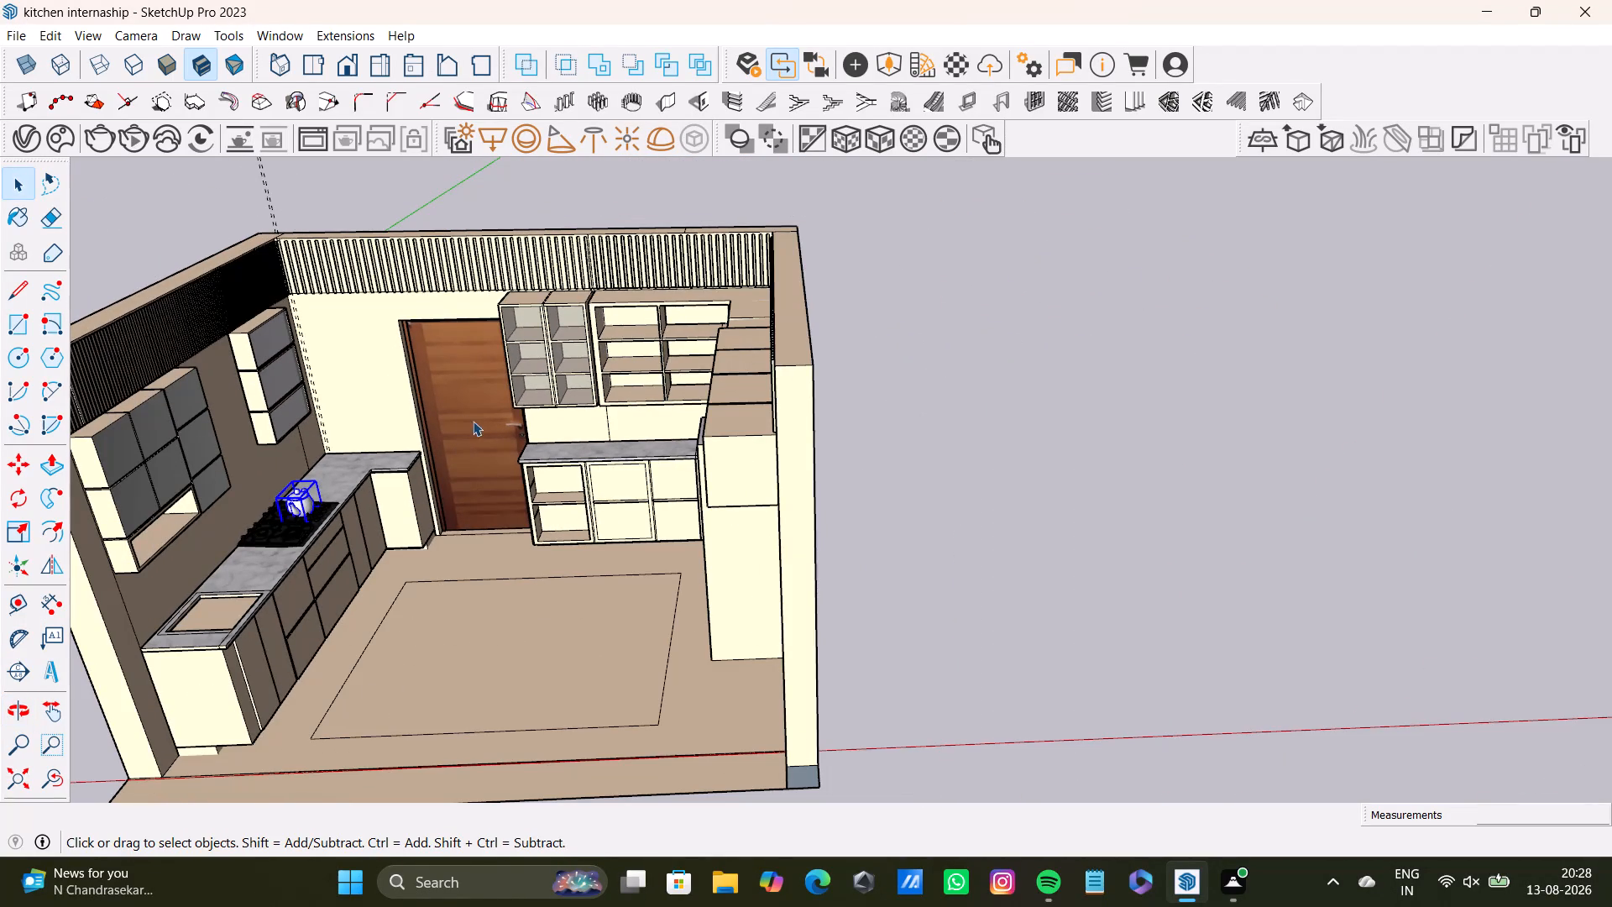
pyautogui.scroll(-2, 376, 476)
pyautogui.keyDown('shift'); pyautogui.moveTo(411, 476); pyautogui.dragTo(633, 485, button='middle'); pyautogui.keyUp('shift')
pyautogui.scroll(2, 656, 492)
pyautogui.moveTo(666, 492); pyautogui.dragTo(675, 413, button='middle')
pyautogui.moveTo(677, 432); pyautogui.dragTo(636, 415, button='middle')
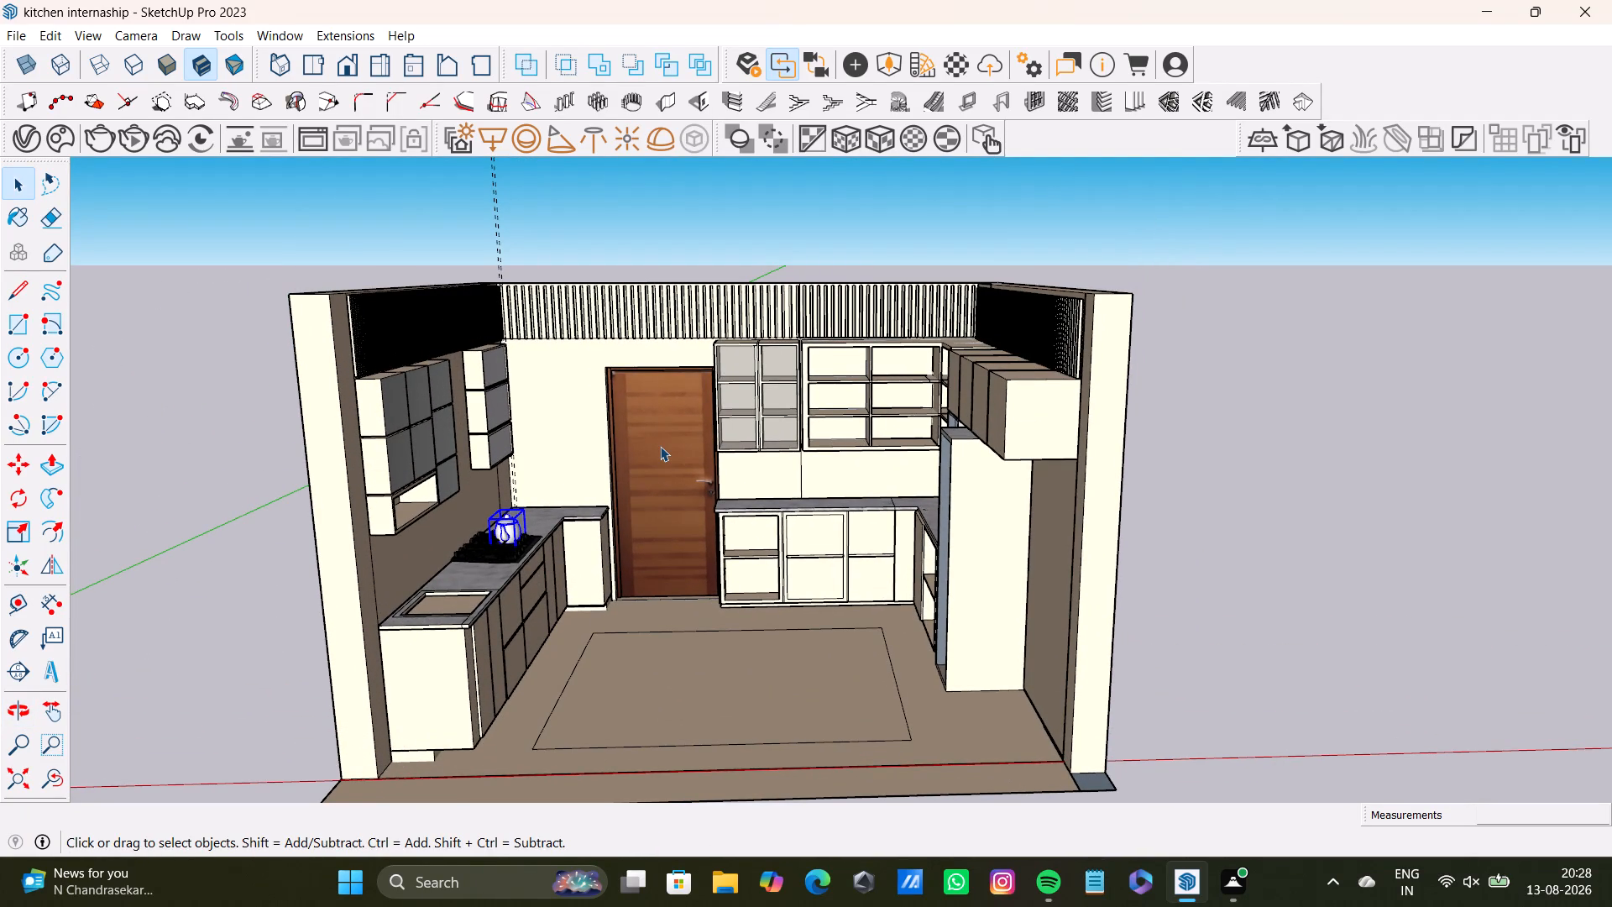
pyautogui.moveTo(666, 459); pyautogui.dragTo(683, 461, button='middle')
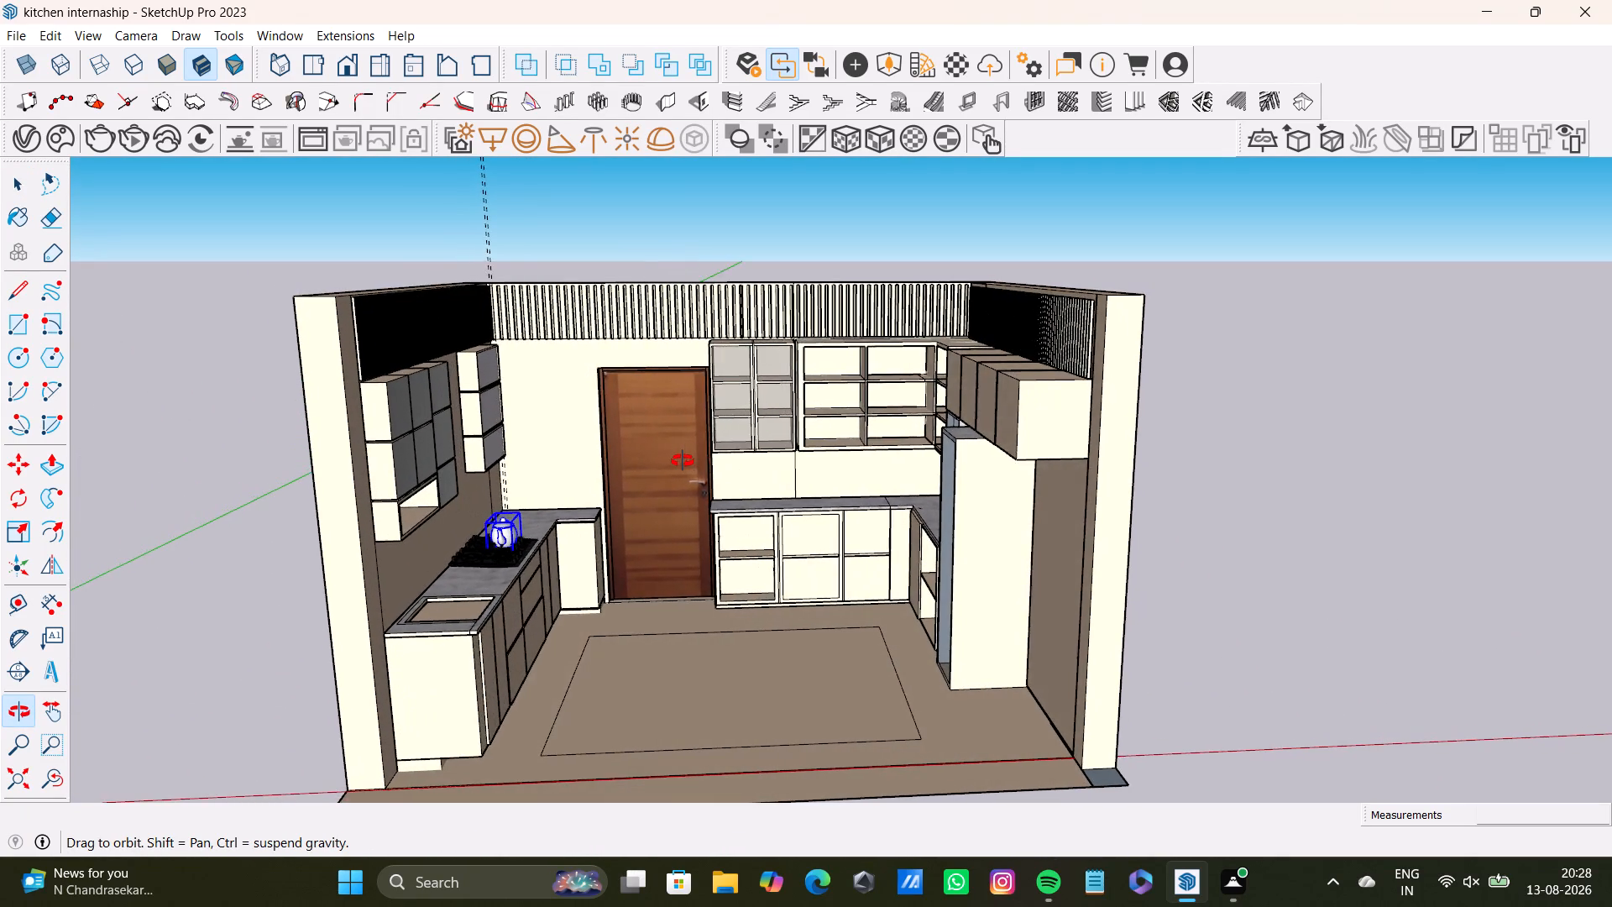
pyautogui.moveTo(683, 461); pyautogui.dragTo(673, 433, button='middle')
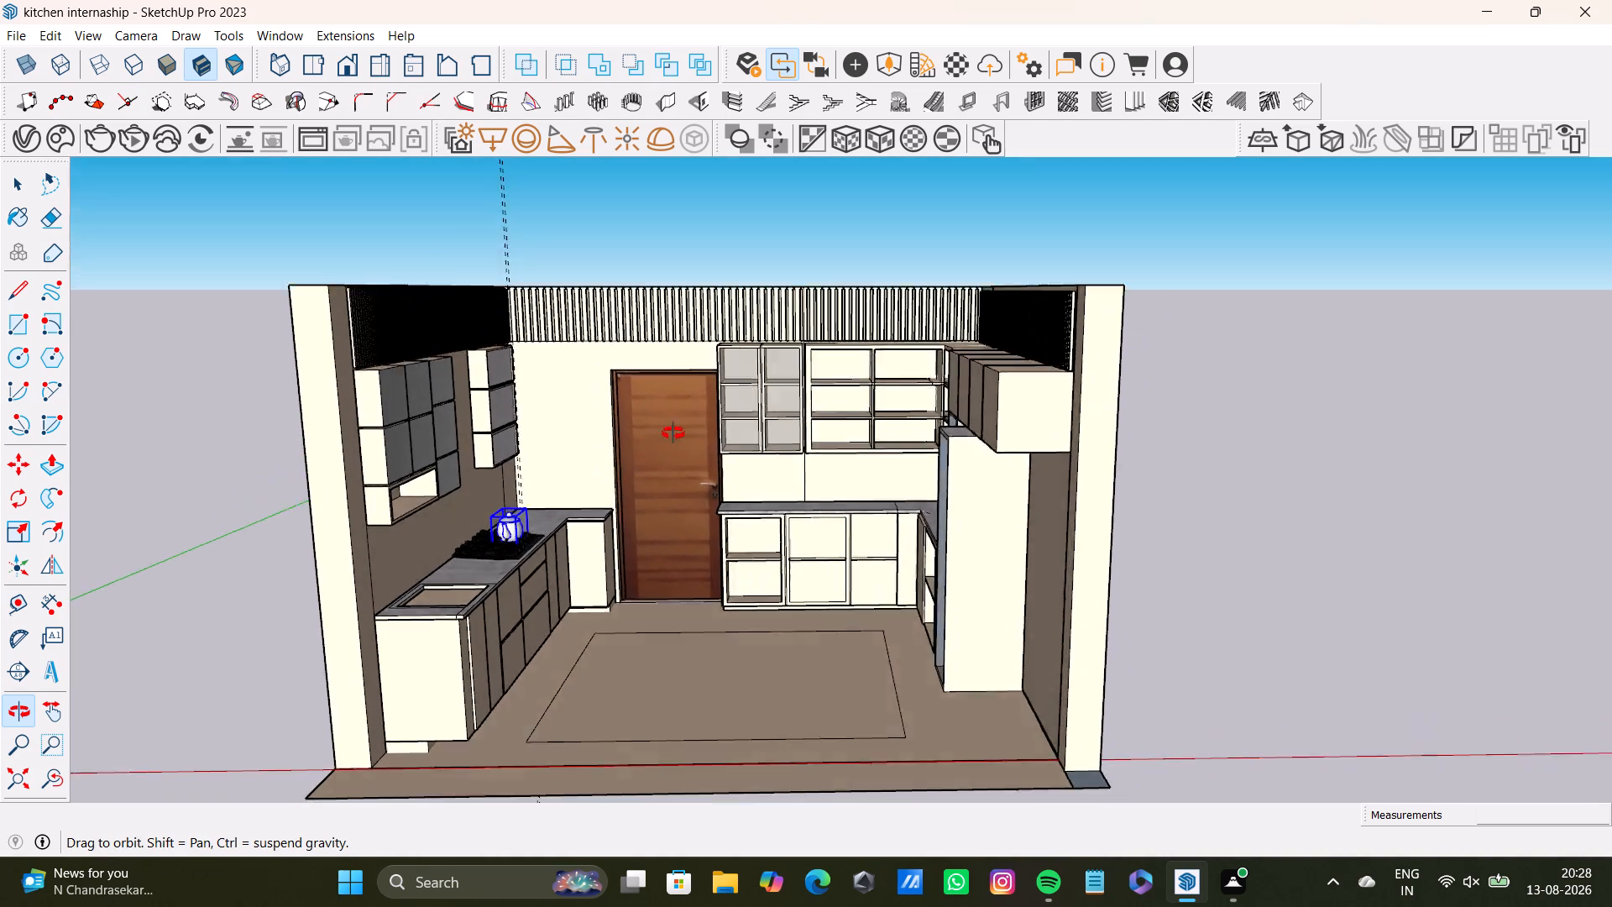
pyautogui.moveTo(673, 433); pyautogui.dragTo(694, 379, button='middle')
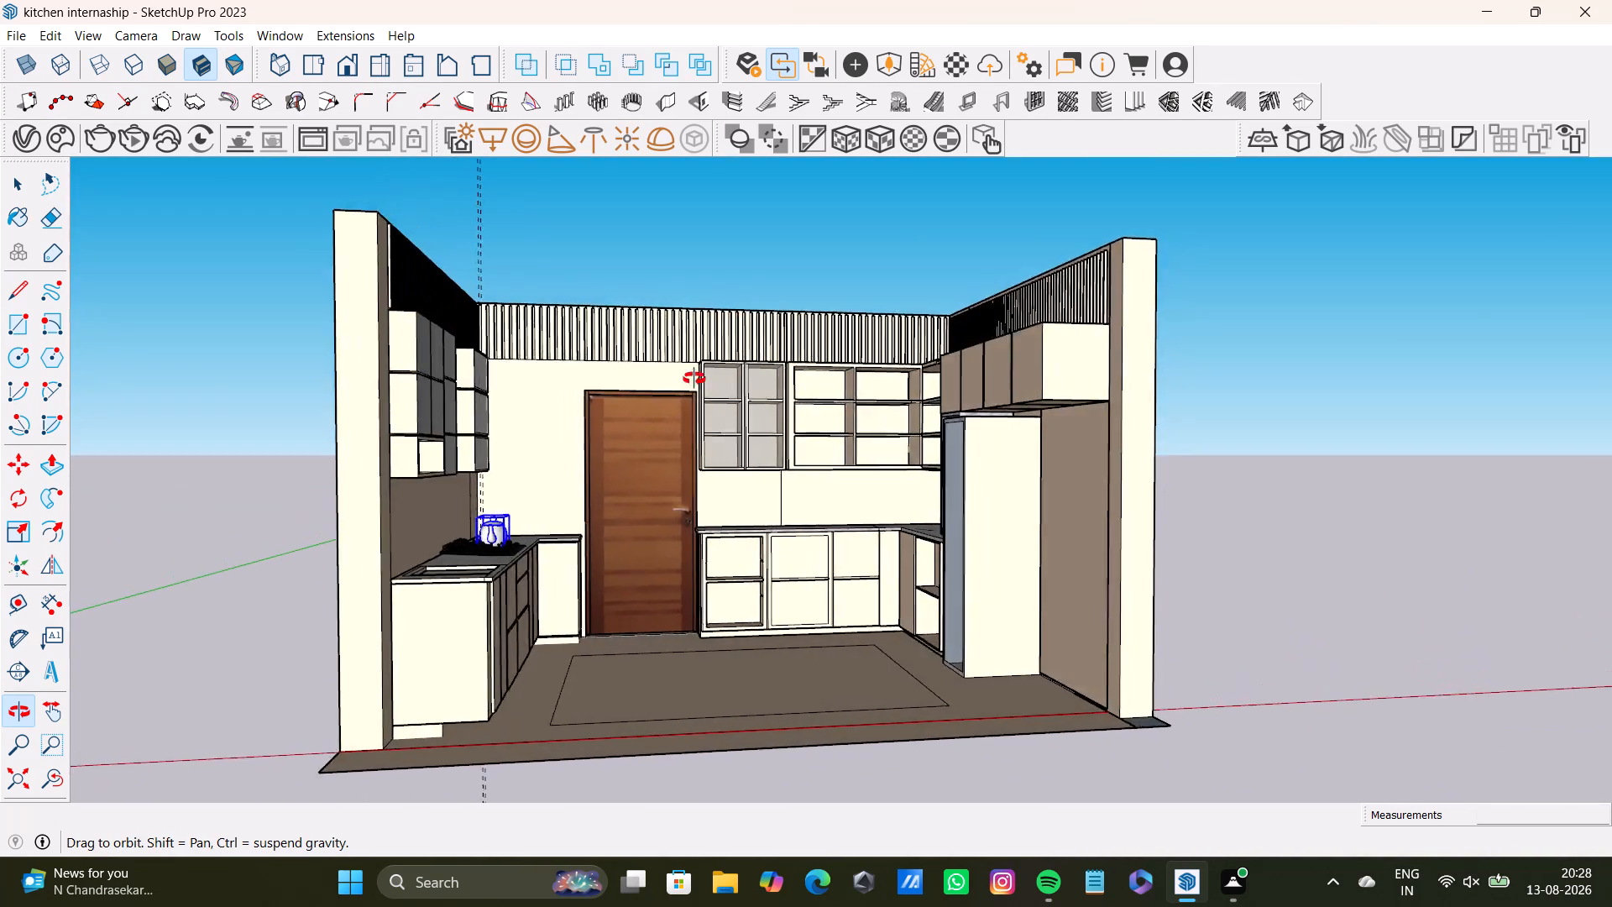
pyautogui.moveTo(694, 379); pyautogui.dragTo(697, 395, button='middle')
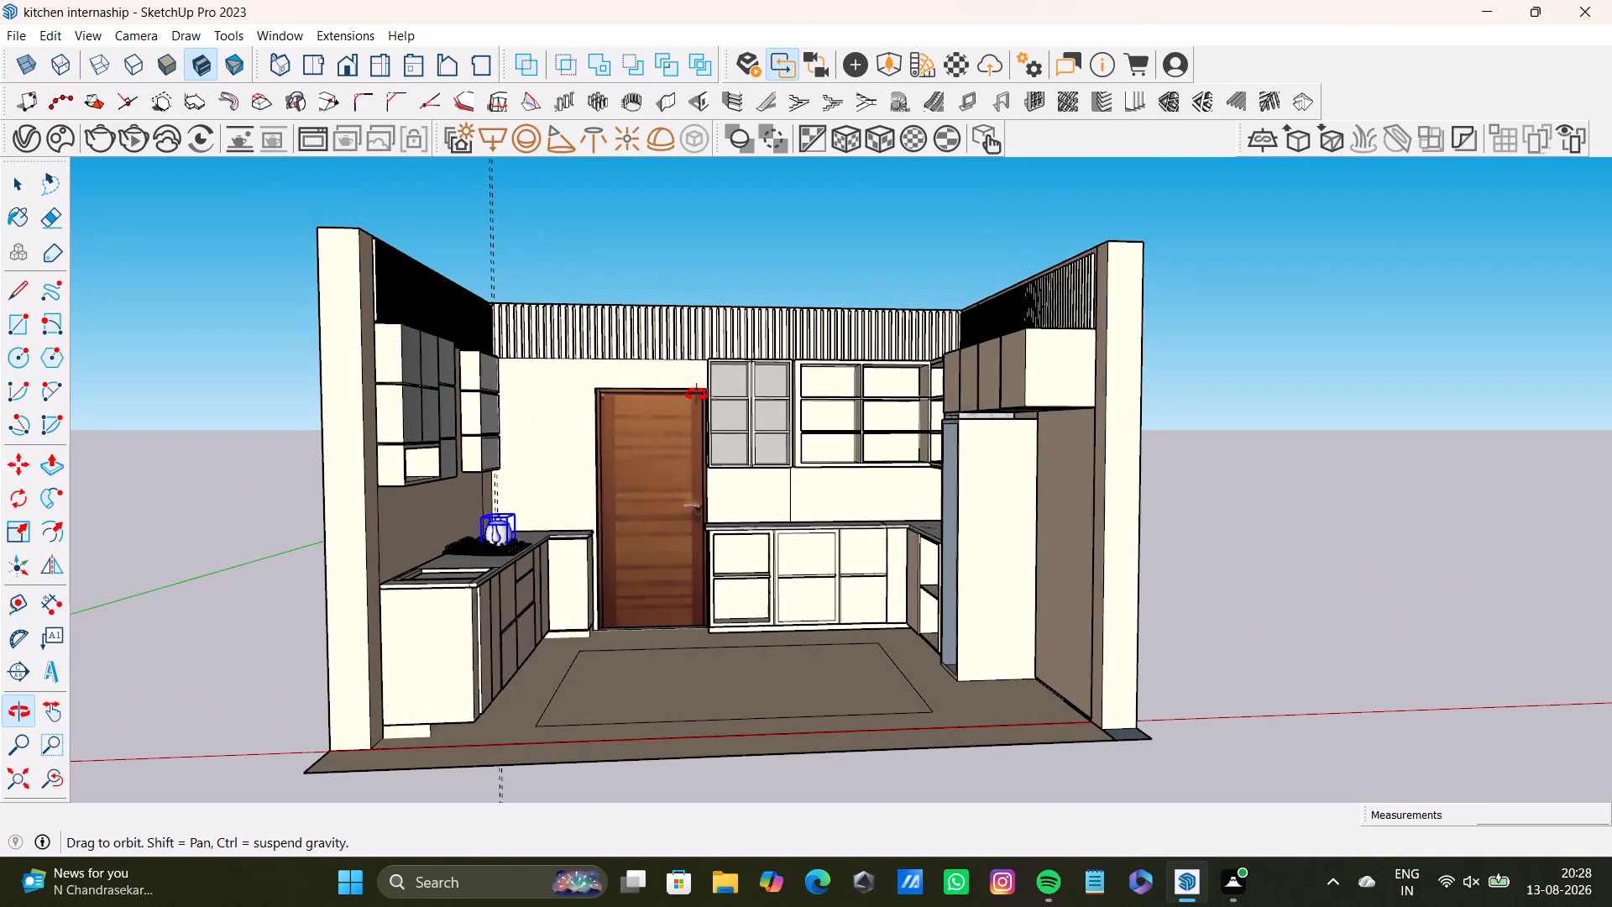
pyautogui.moveTo(697, 395); pyautogui.dragTo(704, 408, button='middle')
pyautogui.moveTo(743, 406); pyautogui.dragTo(708, 402, button='middle')
pyautogui.keyDown('shift'); pyautogui.moveTo(709, 403); pyautogui.dragTo(825, 426, button='middle'); pyautogui.keyUp('shift')
pyautogui.moveTo(830, 432); pyautogui.dragTo(802, 427, button='middle')
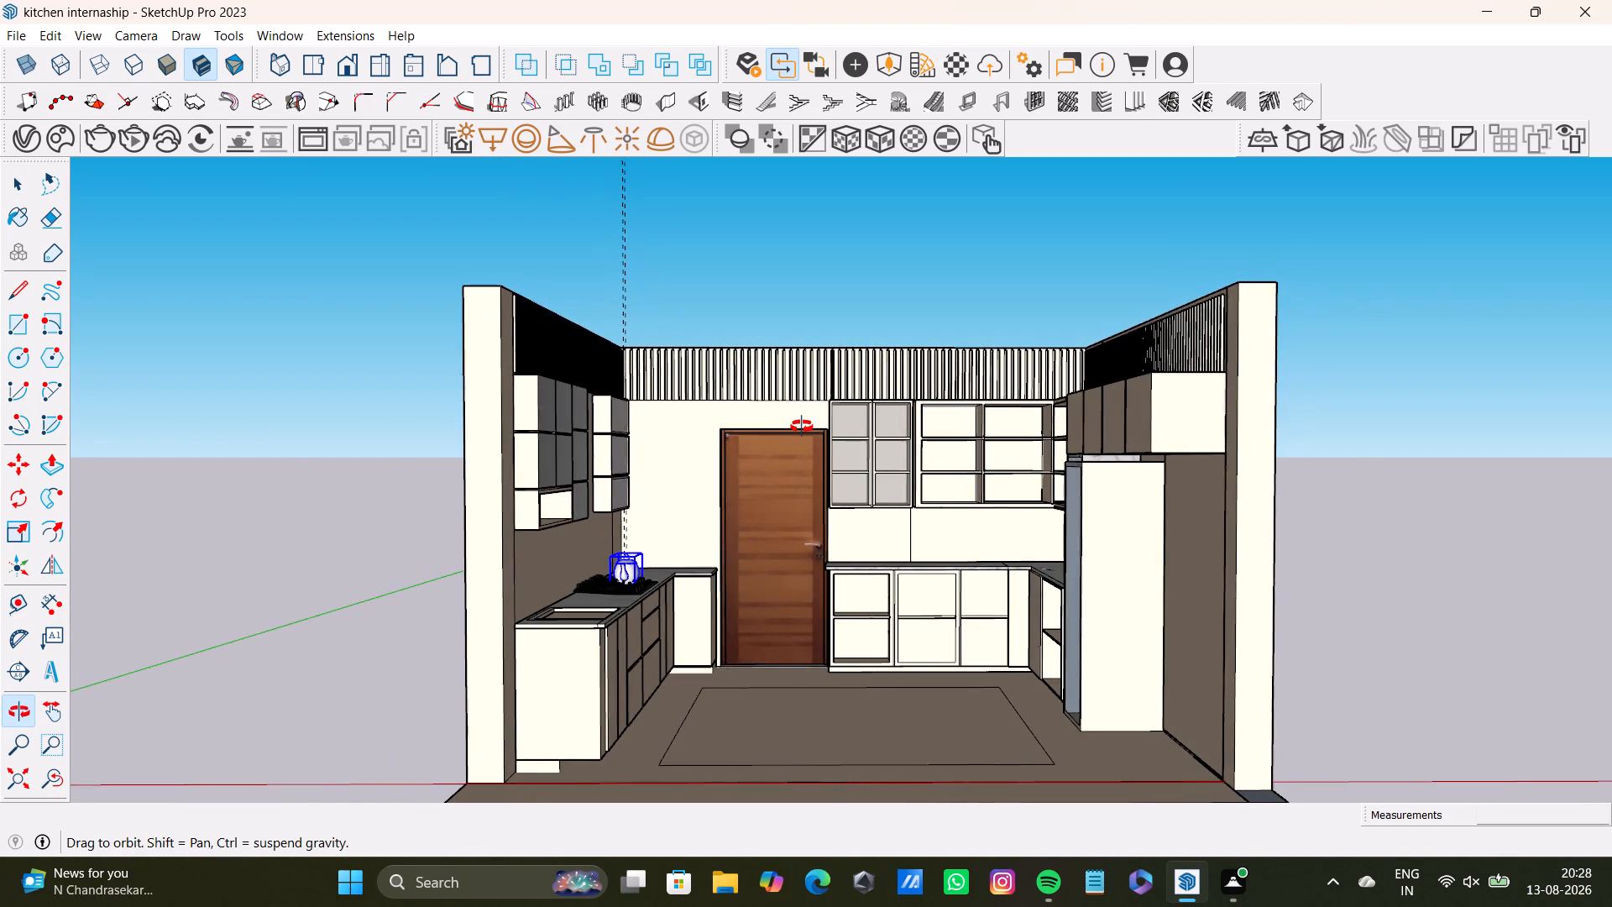
pyautogui.moveTo(802, 427); pyautogui.dragTo(805, 427, button='middle')
pyautogui.click(23, 38)
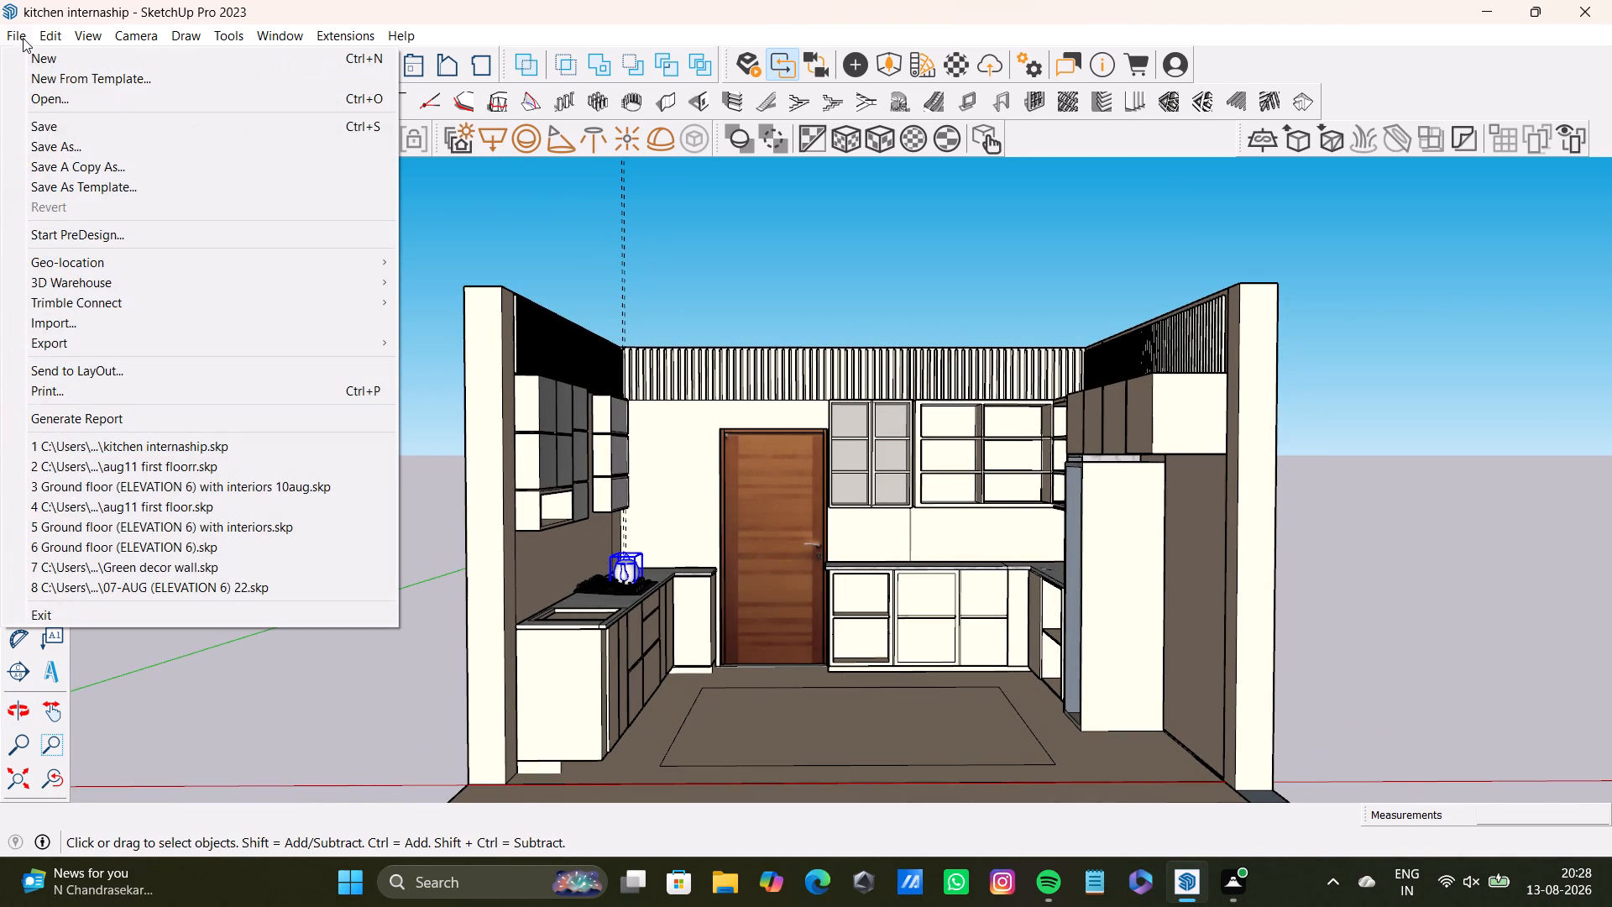
pyautogui.click(69, 168)
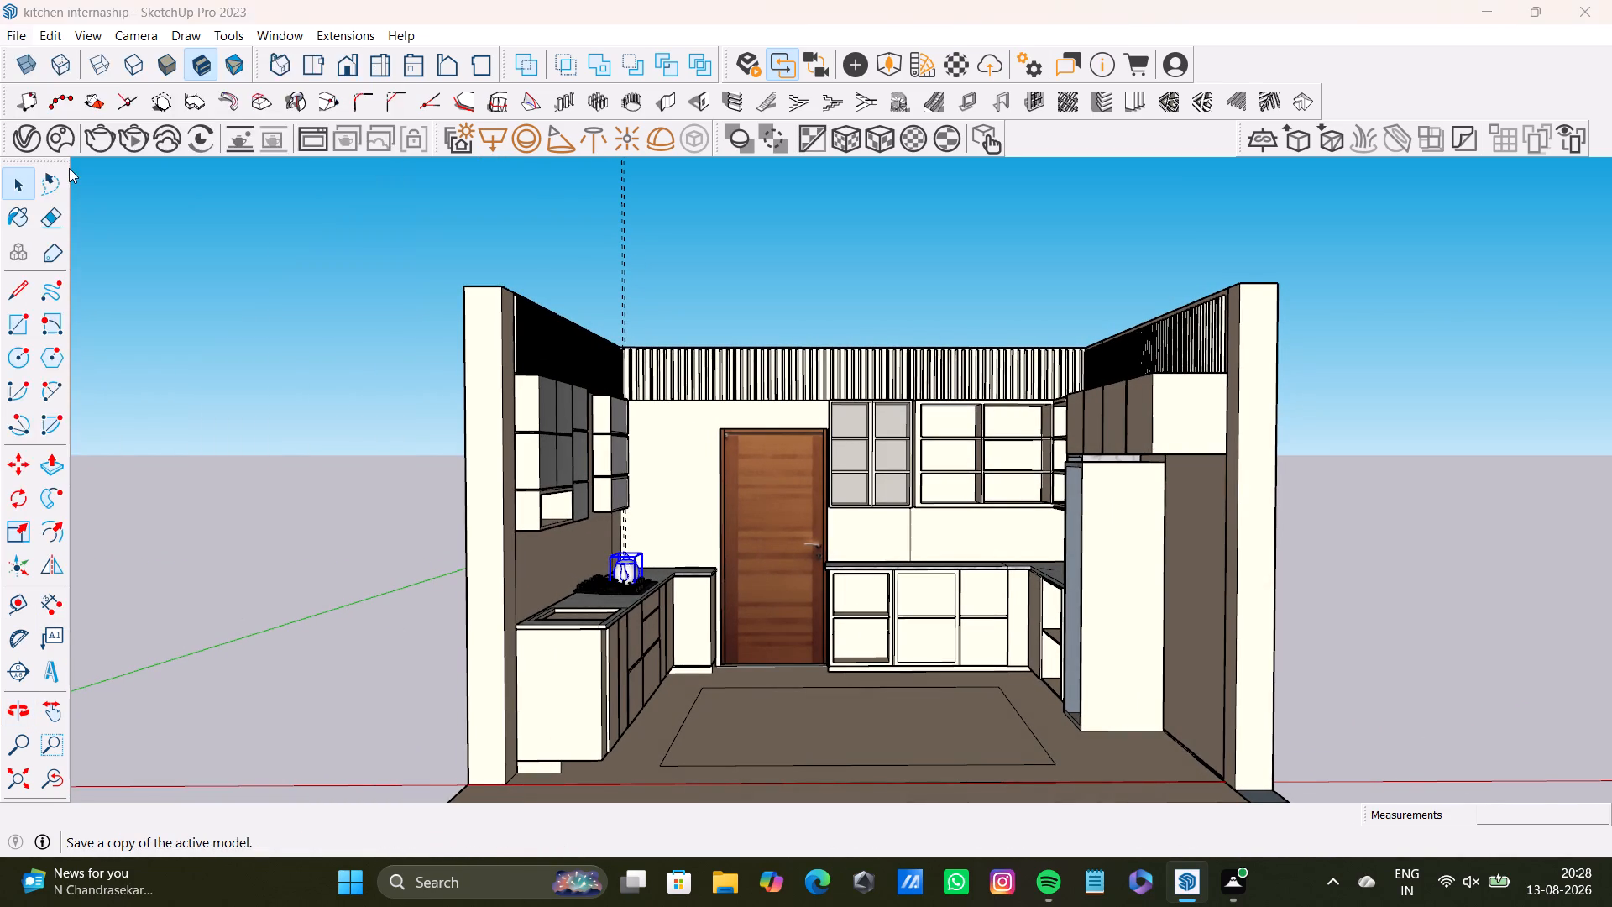
pyautogui.click(289, 372)
pyautogui.click(114, 329)
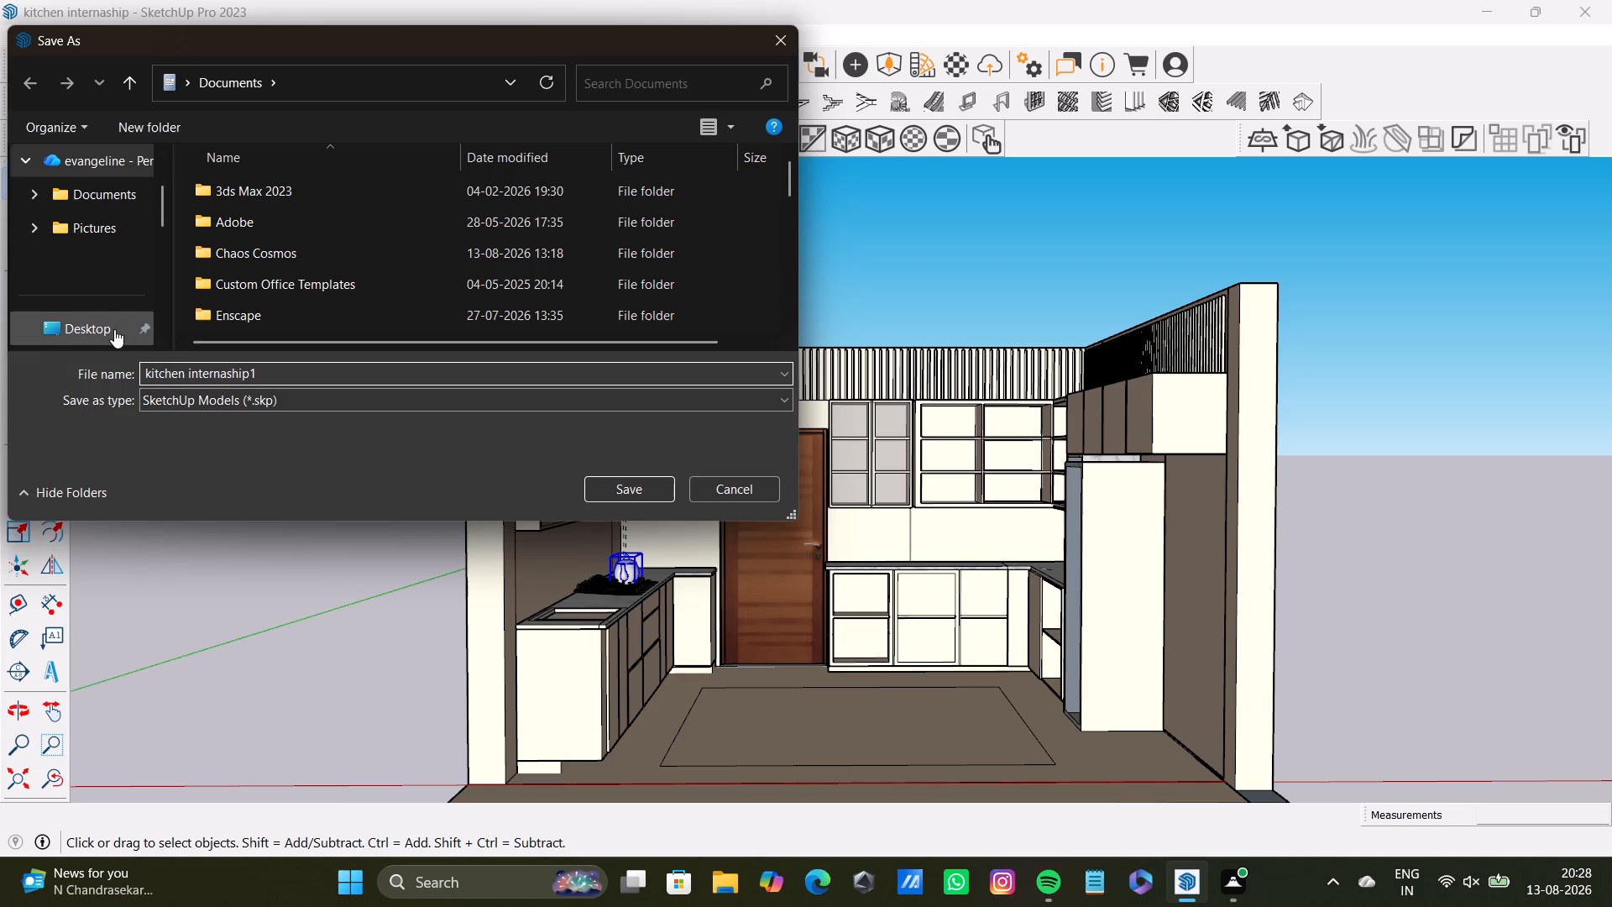
pyautogui.click(287, 377)
pyautogui.click(287, 375)
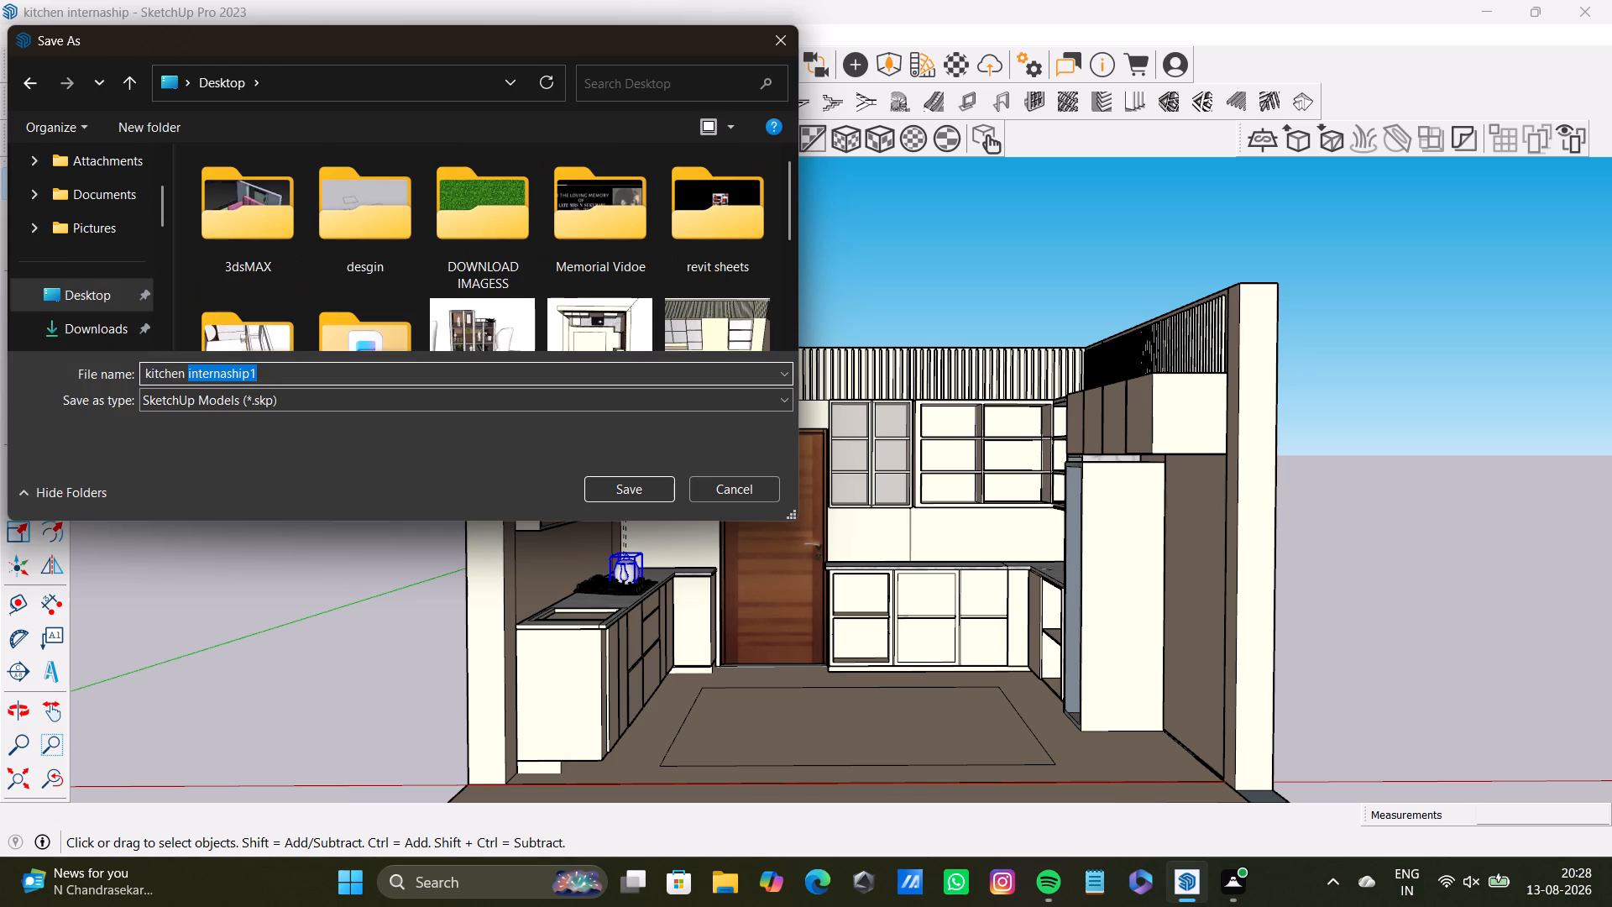
pyautogui.click(287, 375)
pyautogui.click(287, 375)
pyautogui.press('BackSpace')
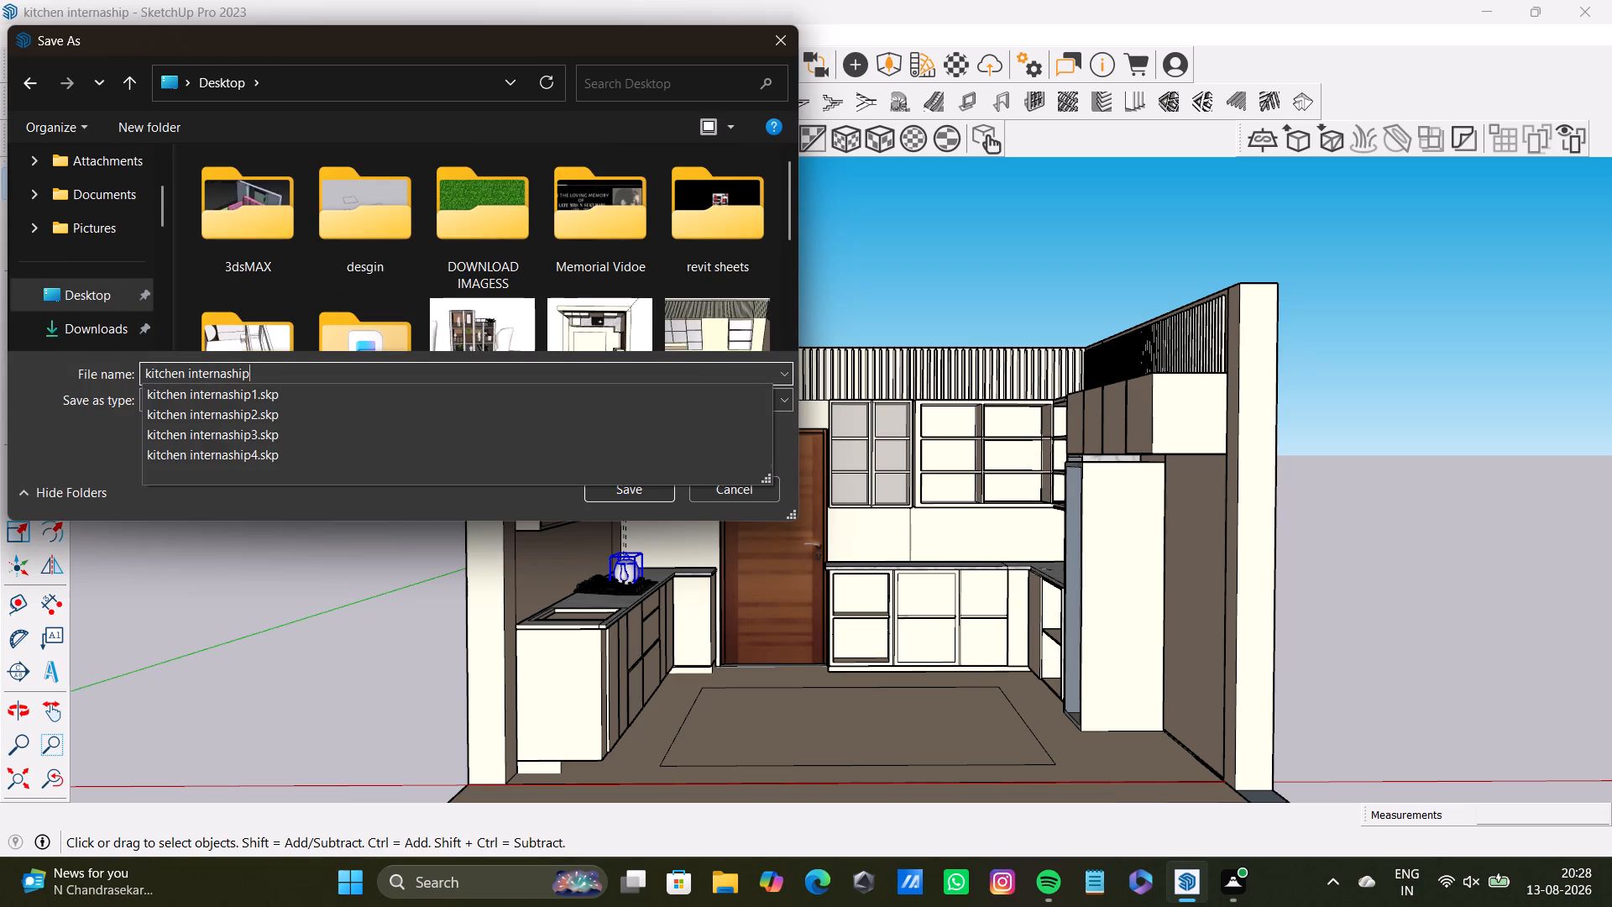
pyautogui.press('5')
pyautogui.press('Return')
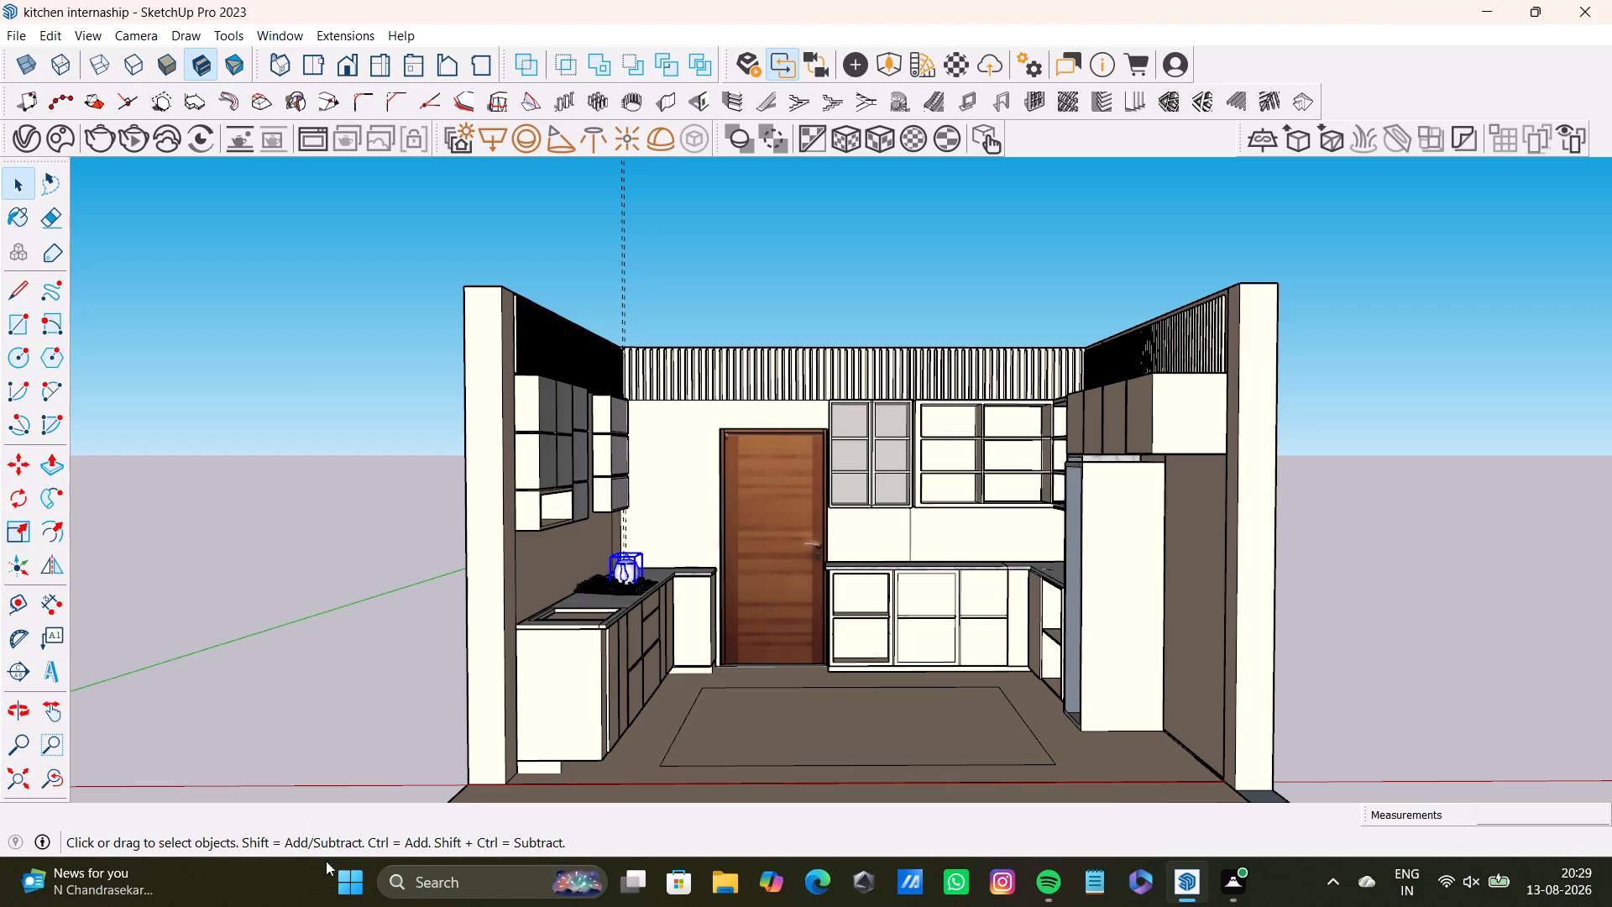
# Print the current view, looking down into the kitchen from its open side, with Microsoft Print to PDF, saving it to the Desktop as KICT.
pyautogui.moveTo(483, 710); pyautogui.dragTo(755, 906, button='middle')
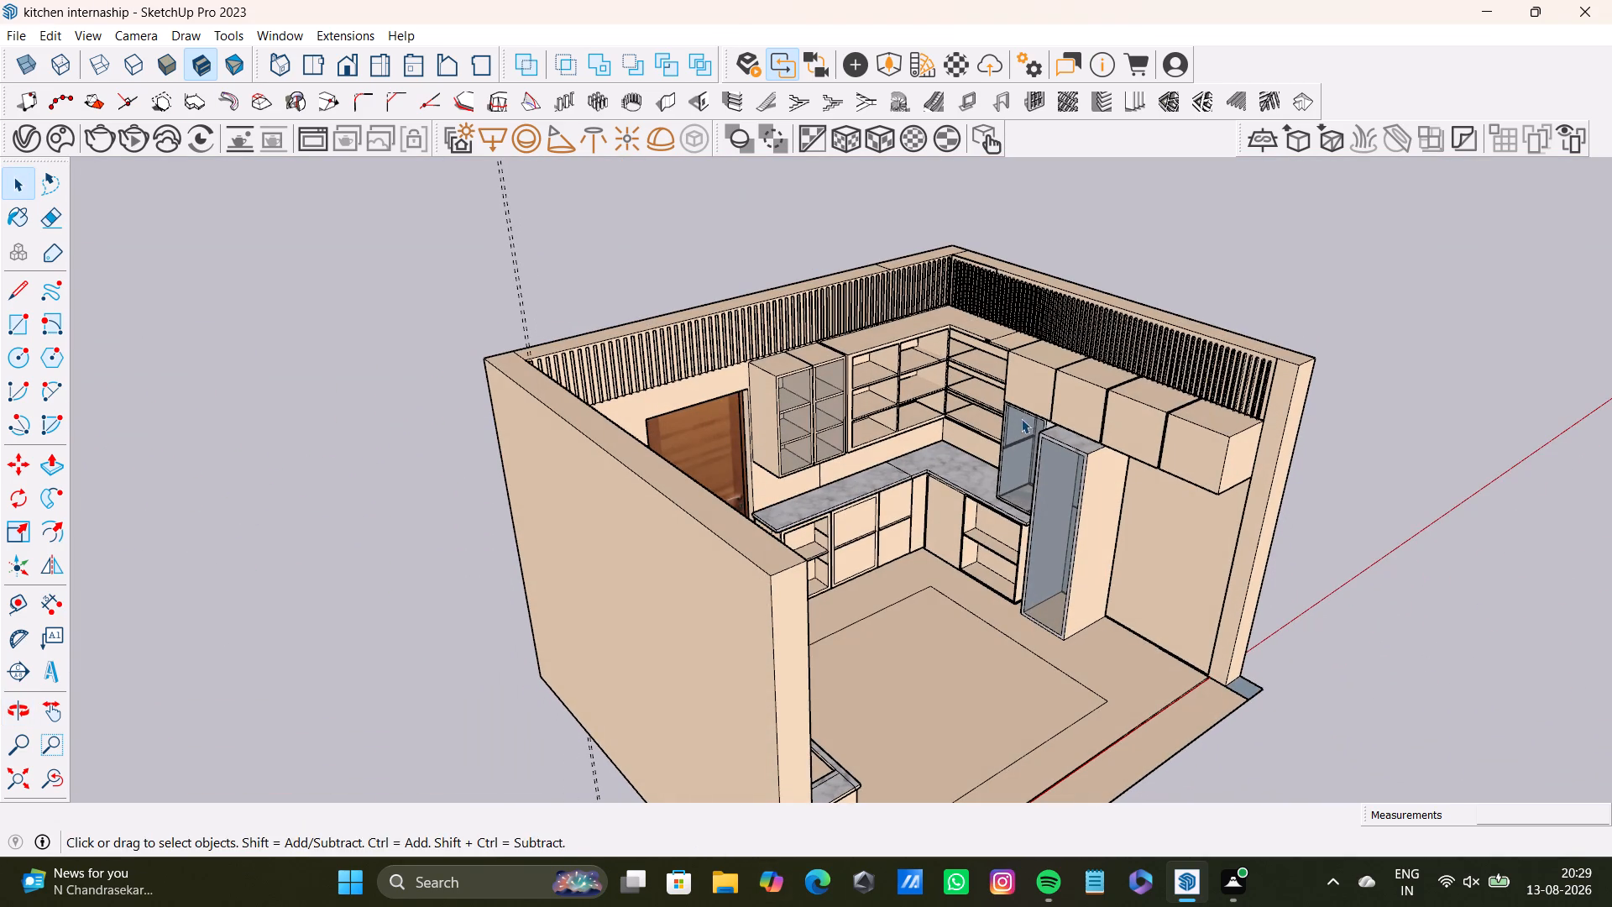
pyautogui.moveTo(1021, 418); pyautogui.dragTo(378, 527, button='middle')
pyautogui.scroll(3, 555, 540)
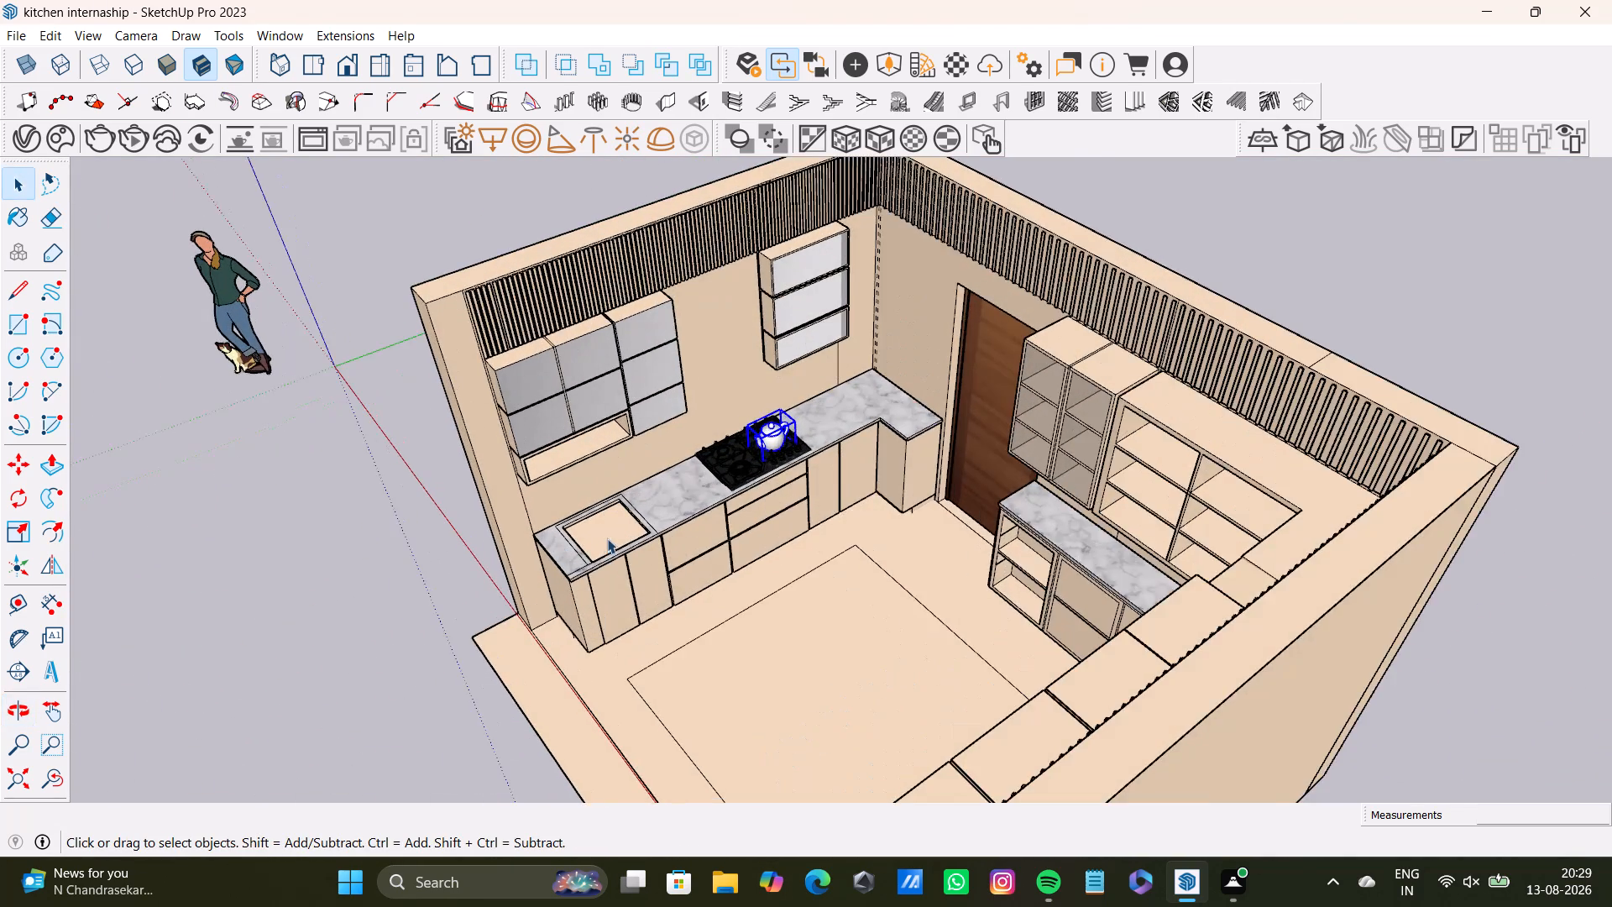
pyautogui.scroll(-7, 649, 550)
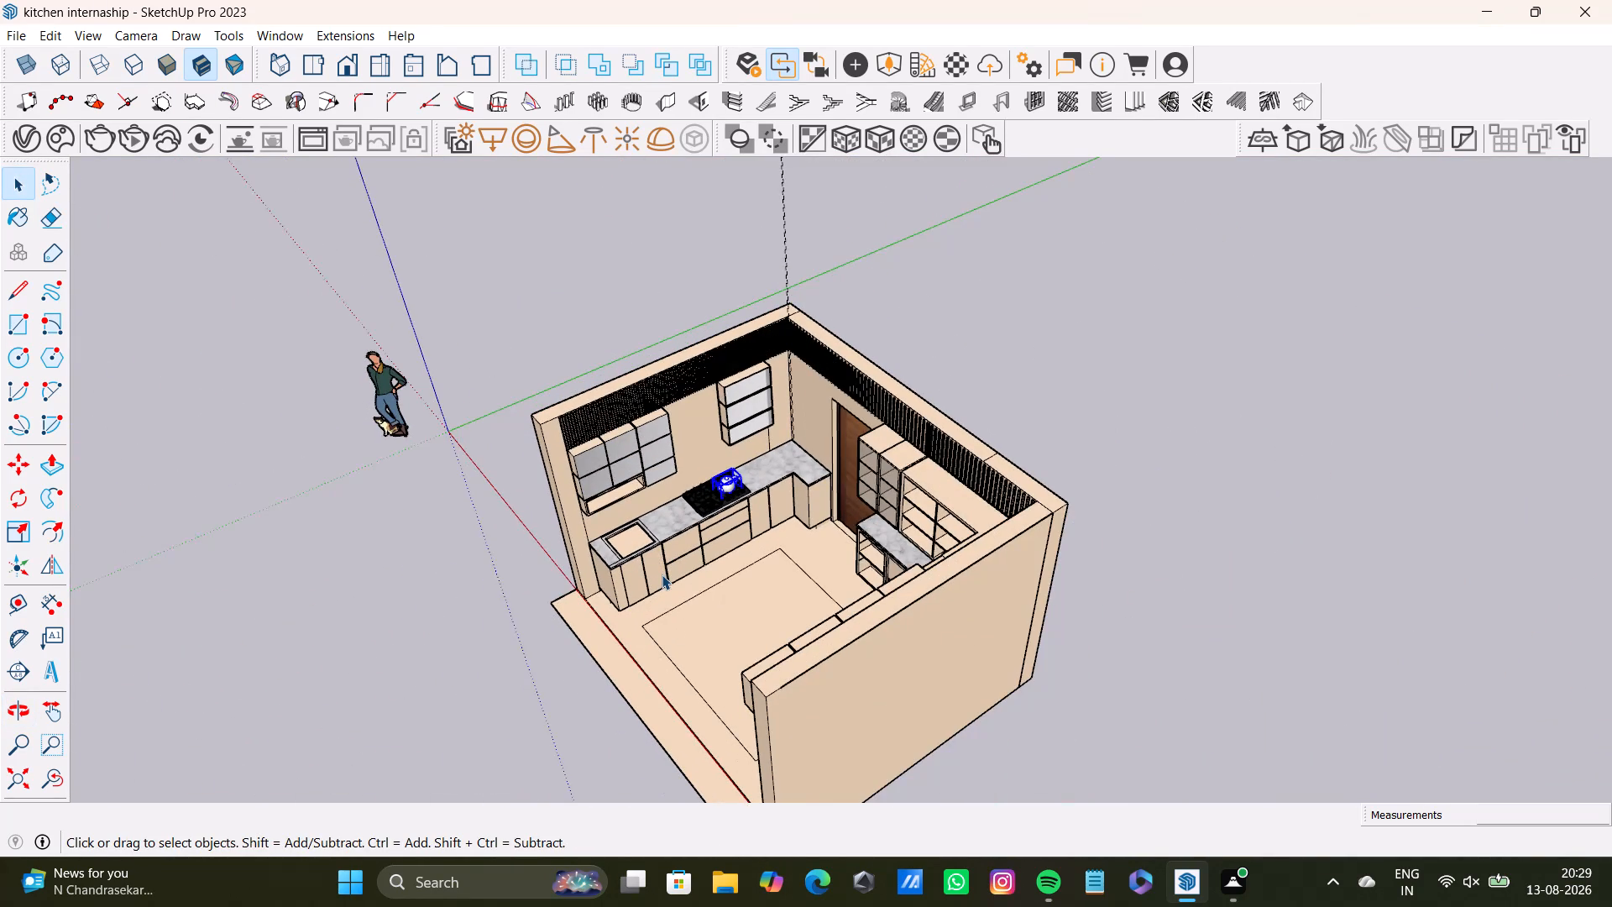
pyautogui.moveTo(769, 575); pyautogui.dragTo(888, 757, button='middle')
pyautogui.moveTo(893, 726); pyautogui.dragTo(934, 721, button='middle')
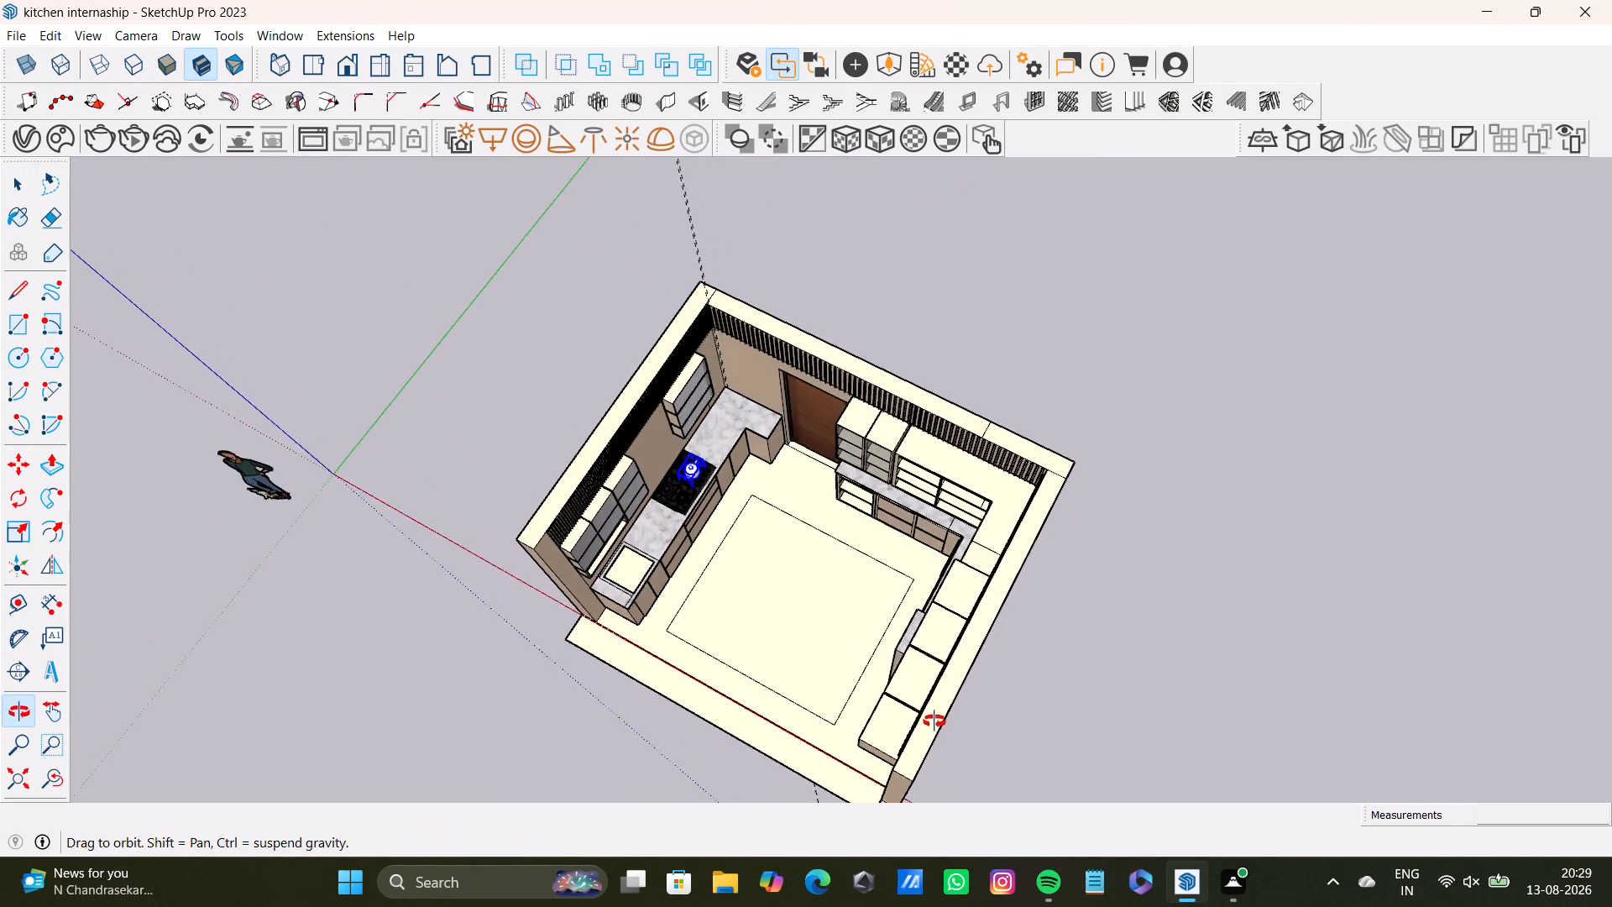
pyautogui.moveTo(934, 721); pyautogui.dragTo(1148, 418, button='middle')
pyautogui.click(24, 43)
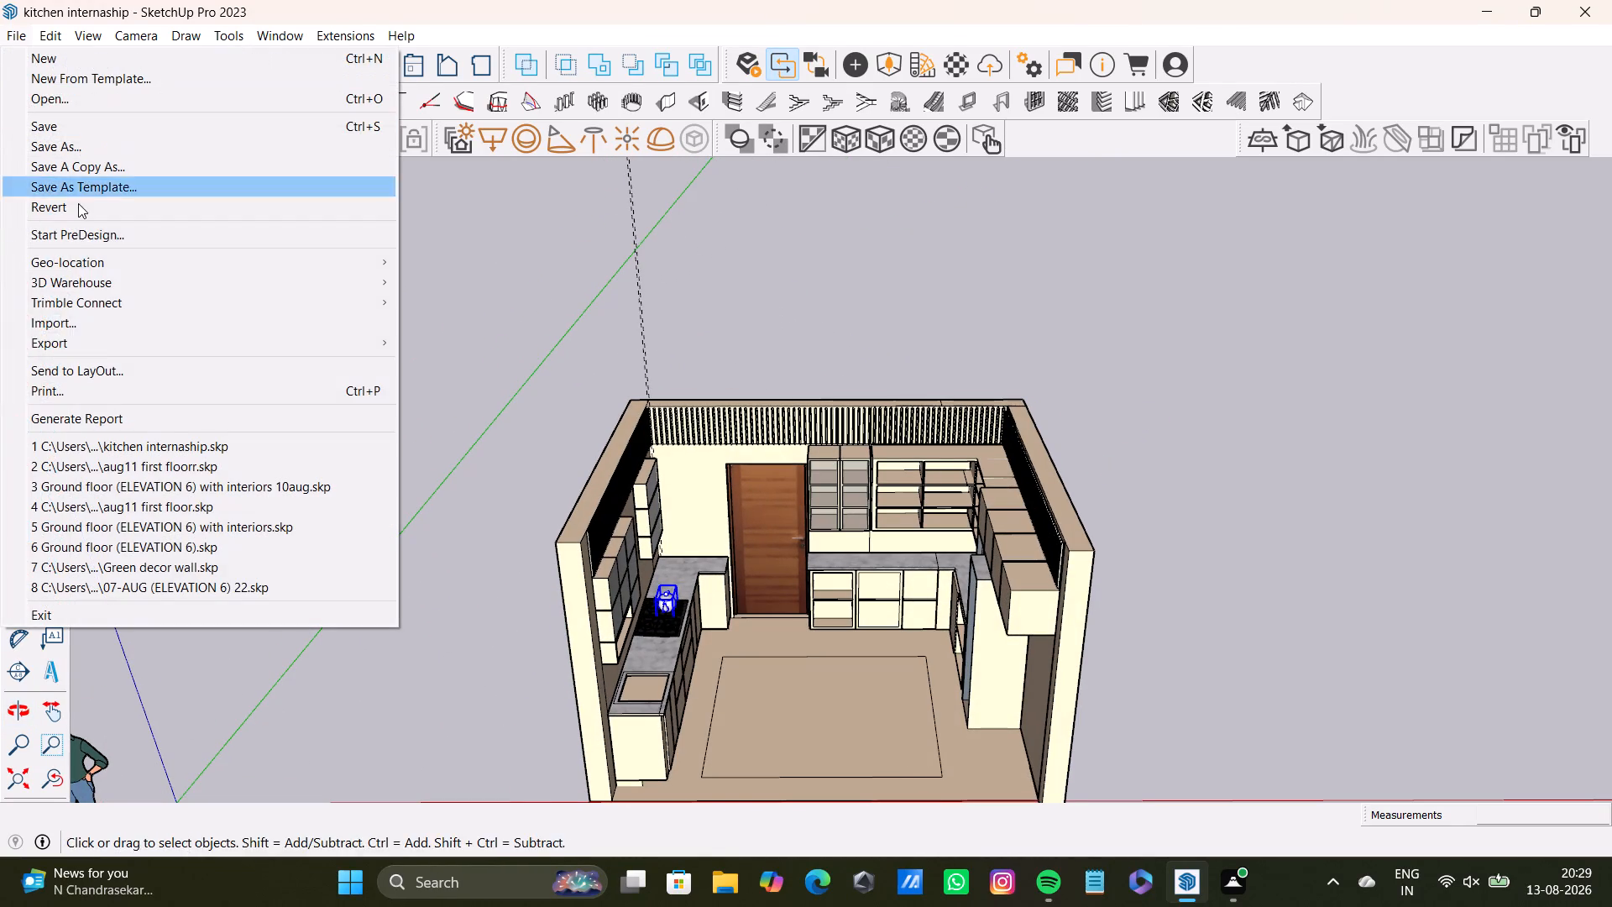
pyautogui.click(97, 389)
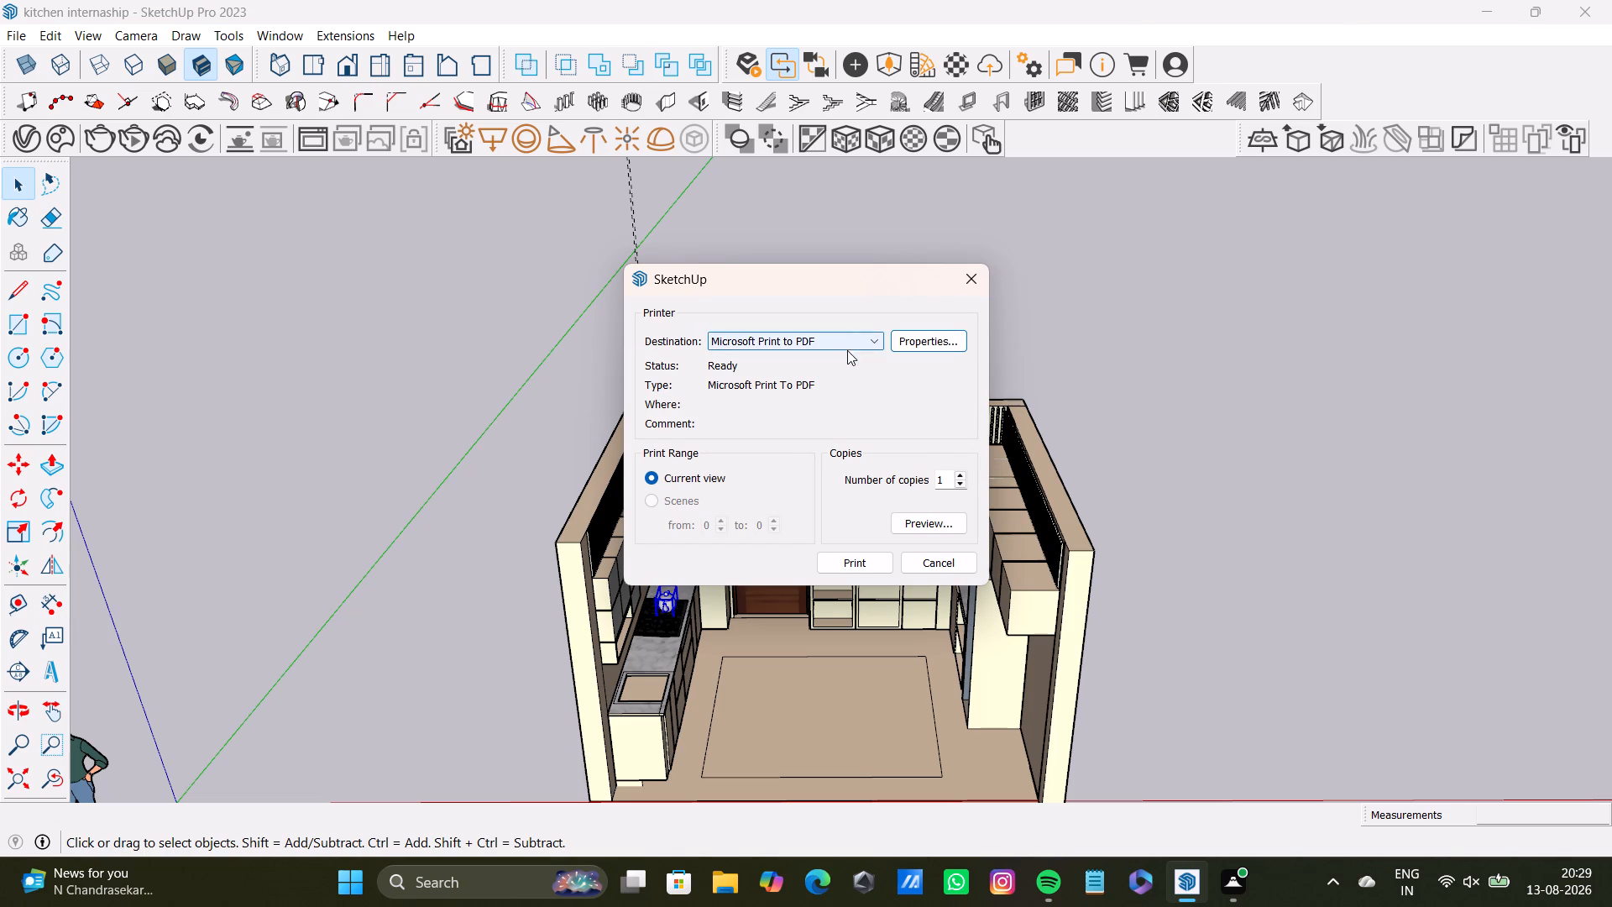
pyautogui.click(861, 562)
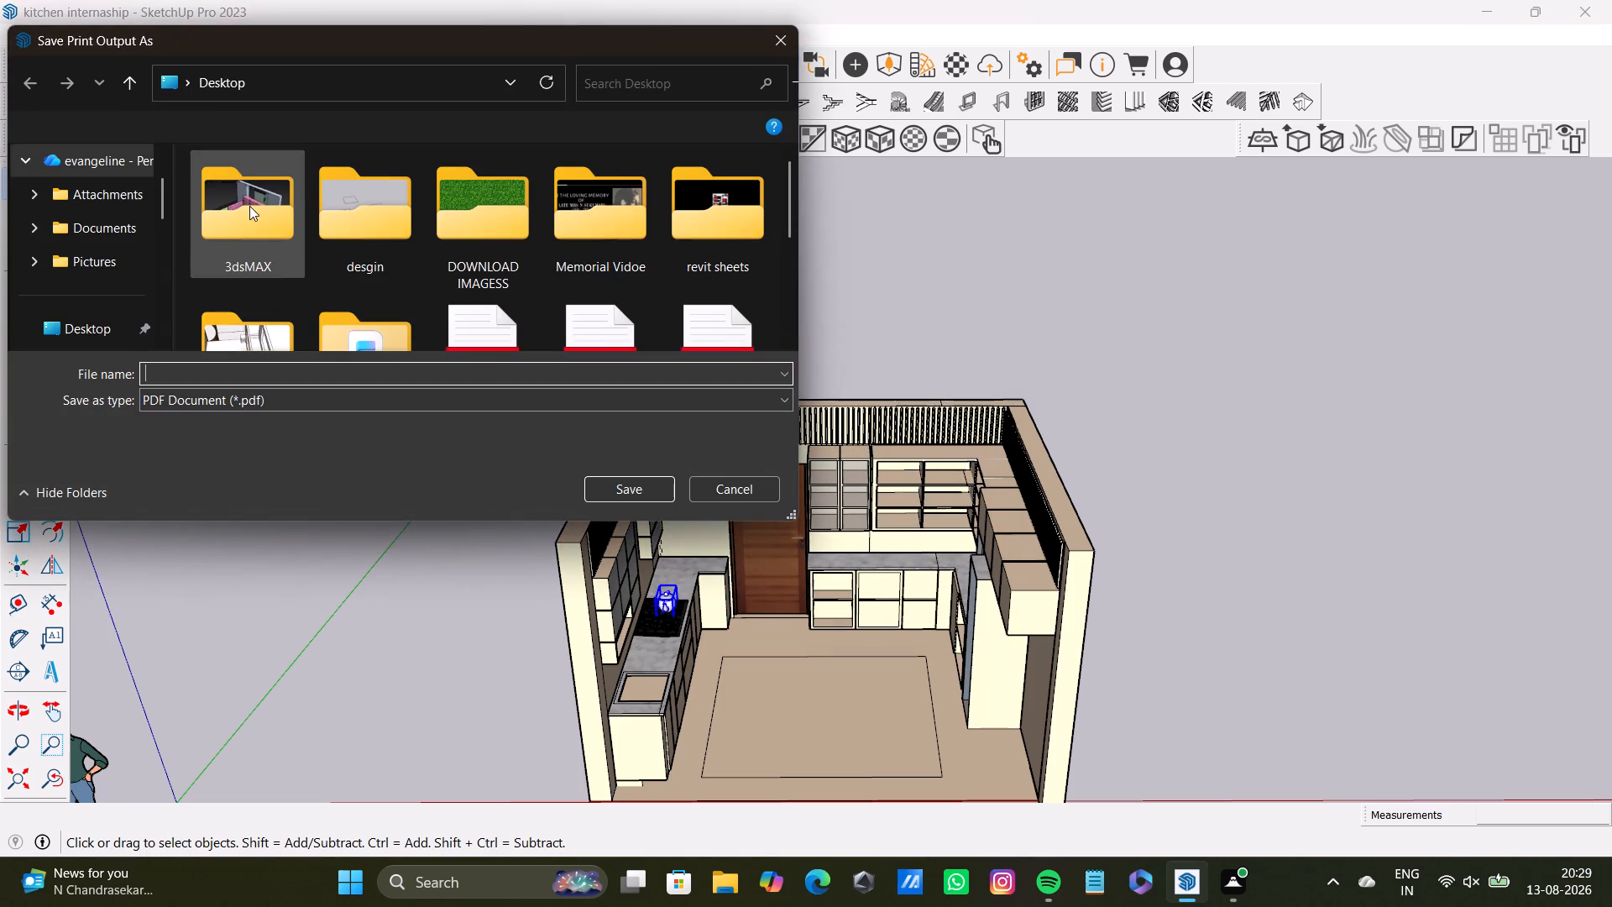
pyautogui.click(86, 328)
pyautogui.click(223, 378)
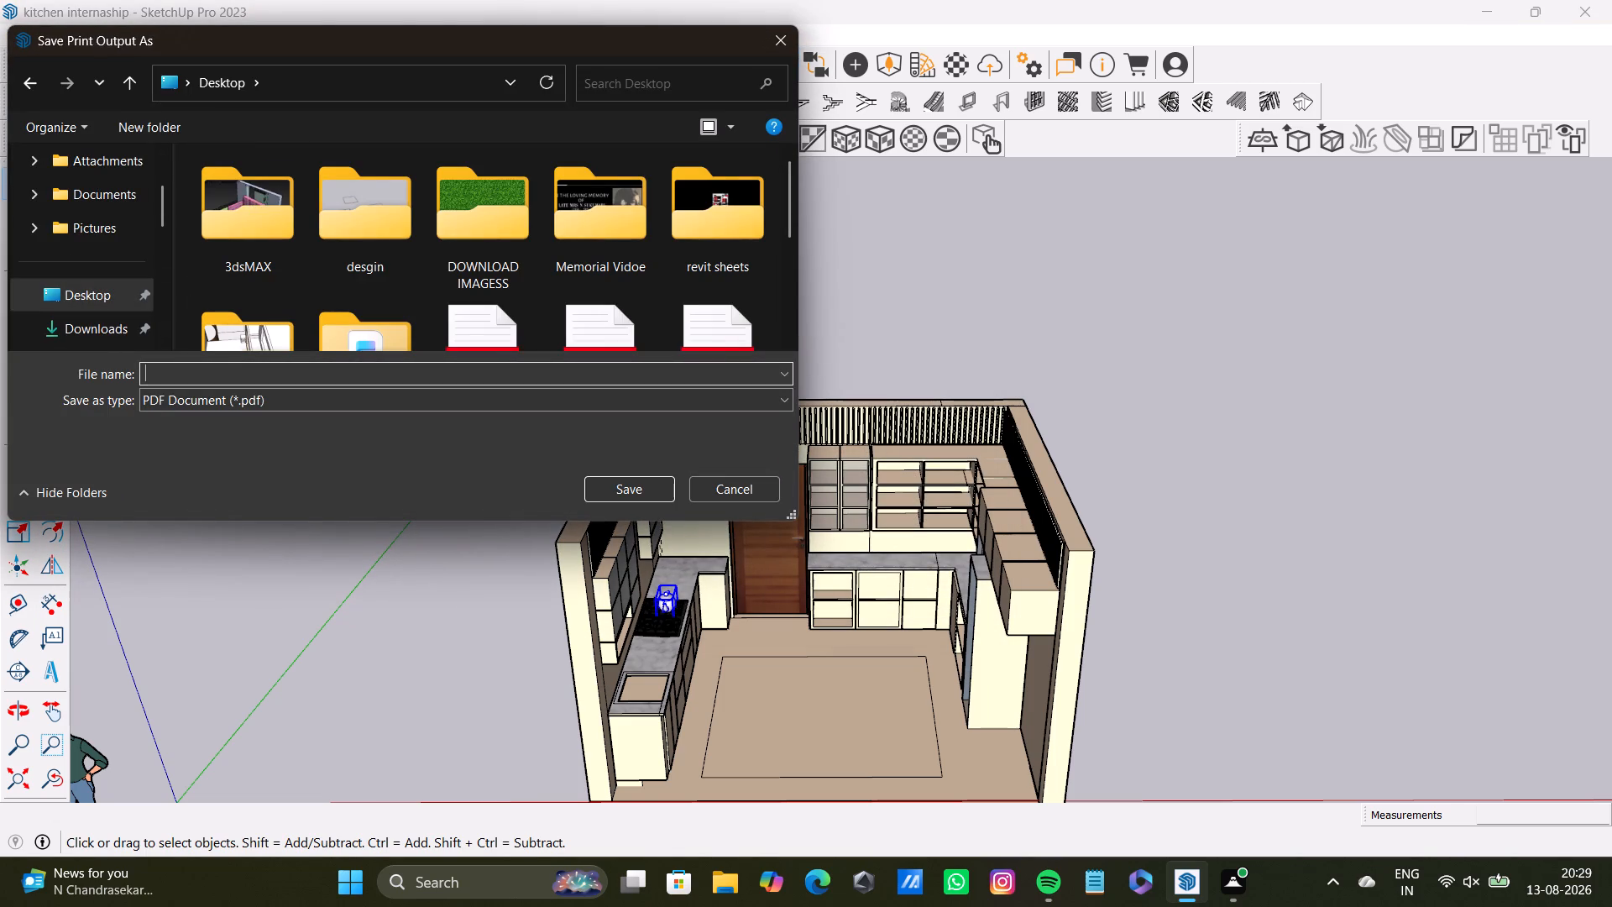
pyautogui.write('KI')
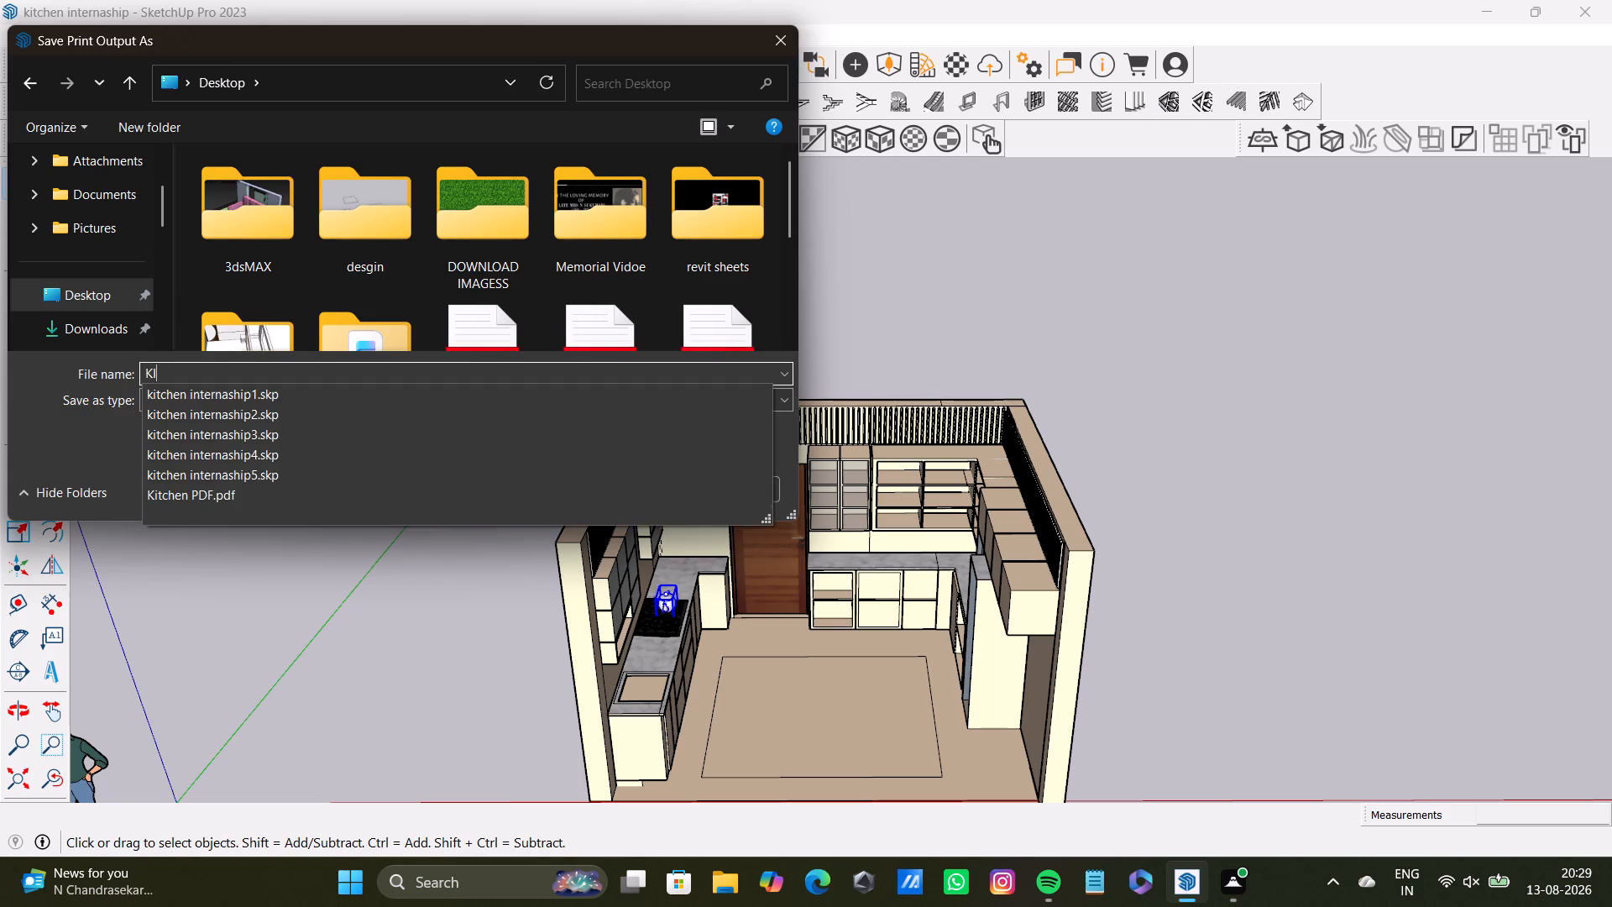
pyautogui.write('CT')
pyautogui.press('Return')
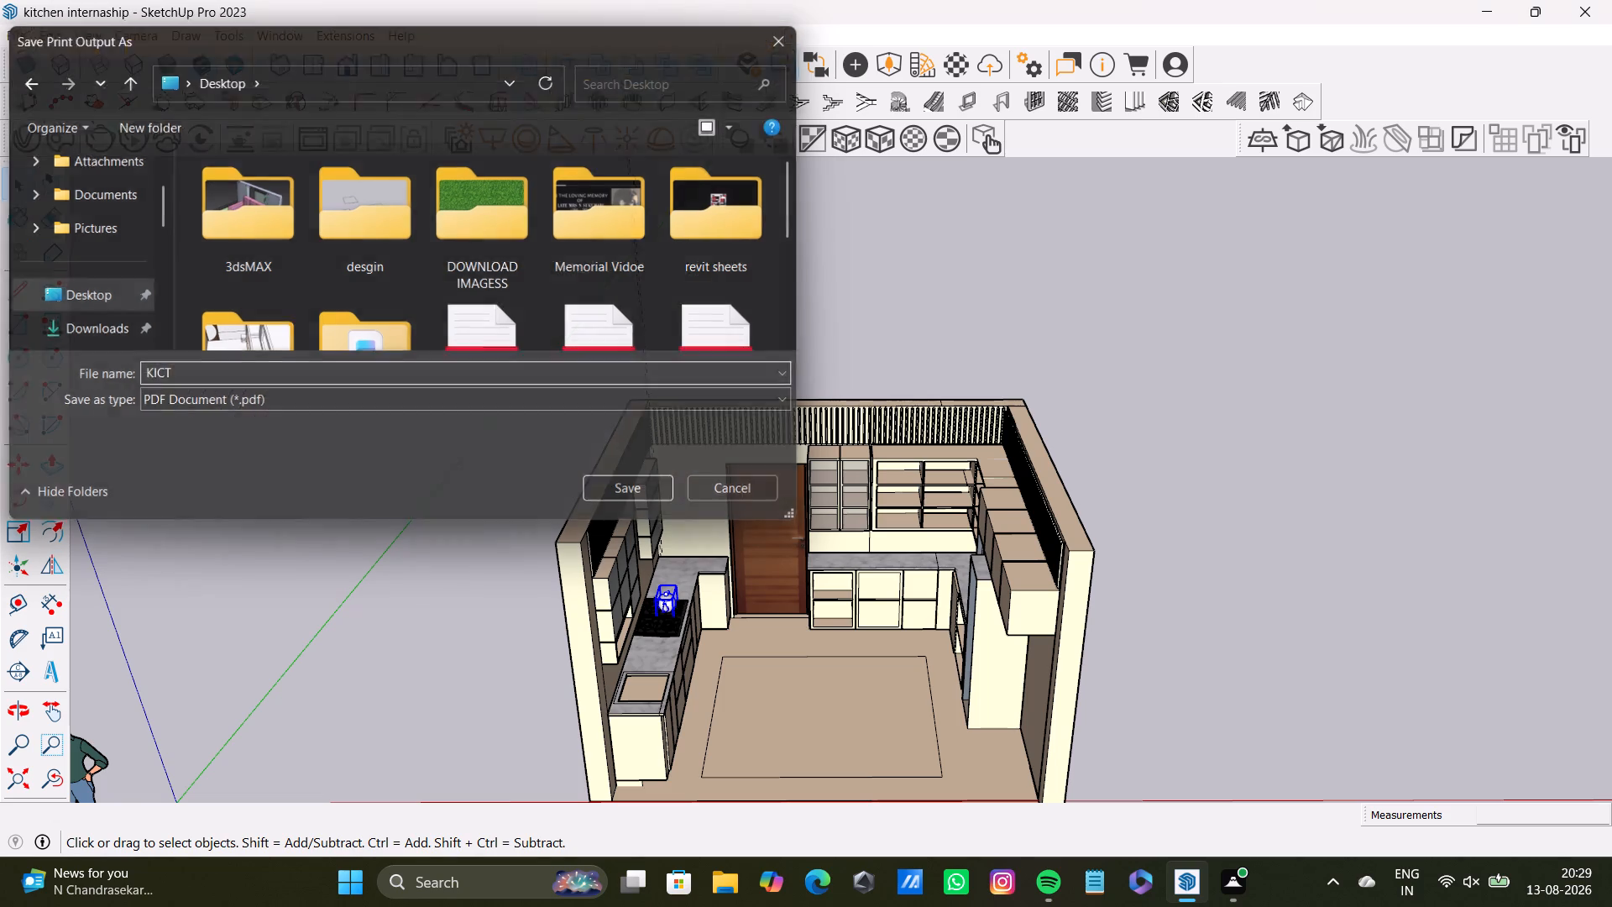
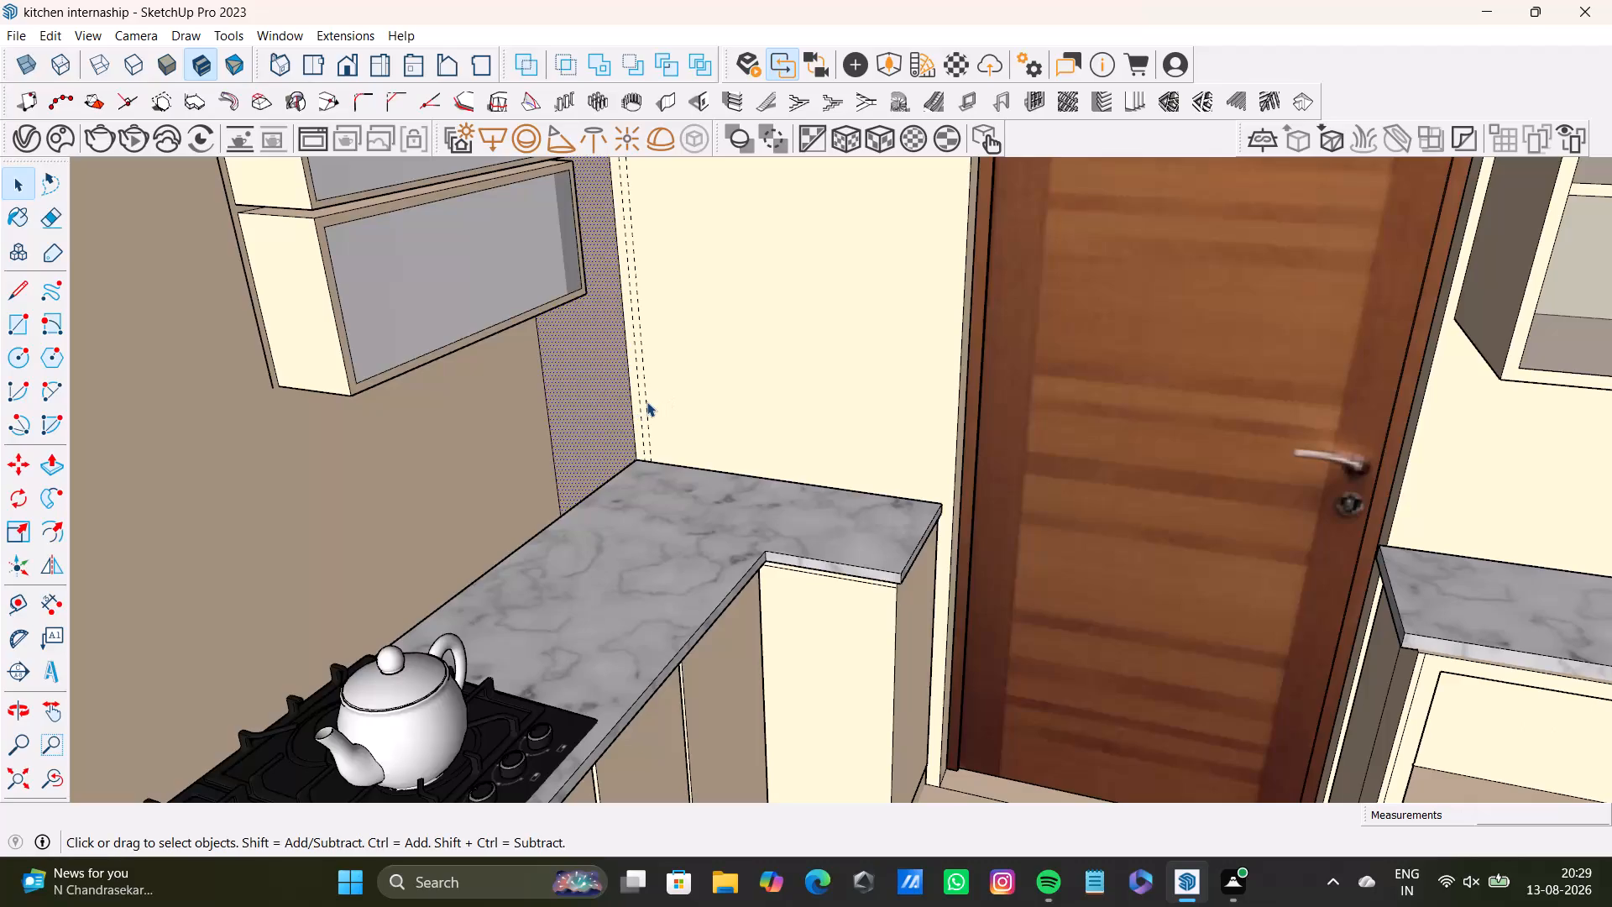
# Examine the kitchen's cabinets, counters, floor and slatted walls from the inside, the open side and above.
pyautogui.scroll(-2, 649, 518)
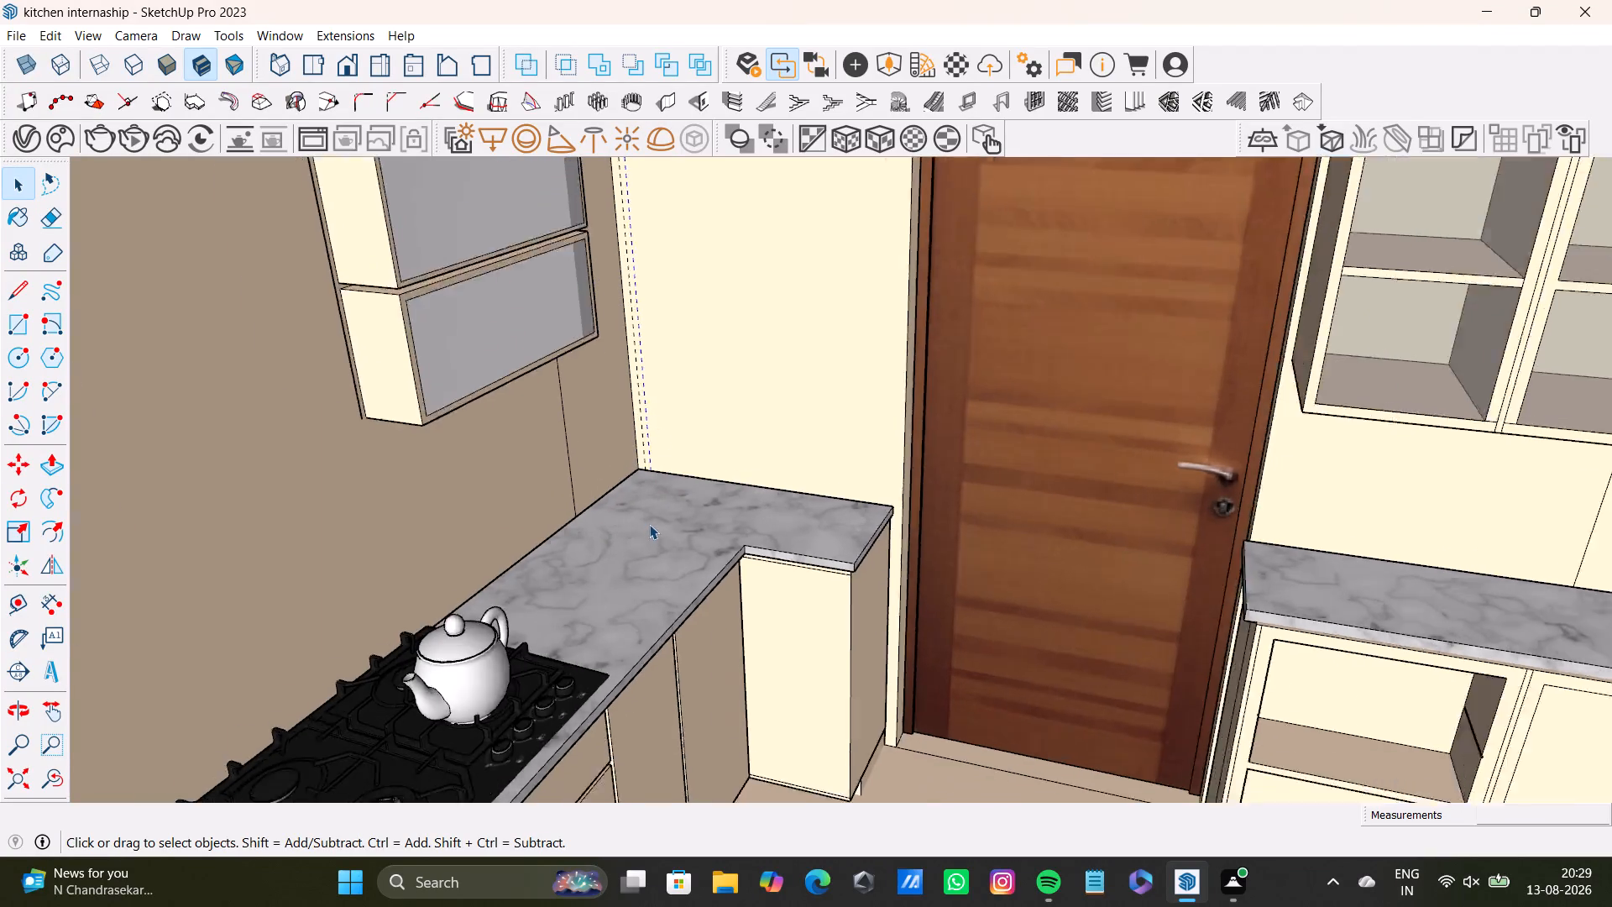
pyautogui.scroll(-5, 649, 524)
pyautogui.moveTo(659, 553); pyautogui.dragTo(919, 544, button='middle')
pyautogui.scroll(2, 984, 467)
pyautogui.moveTo(985, 465); pyautogui.dragTo(755, 487, button='middle')
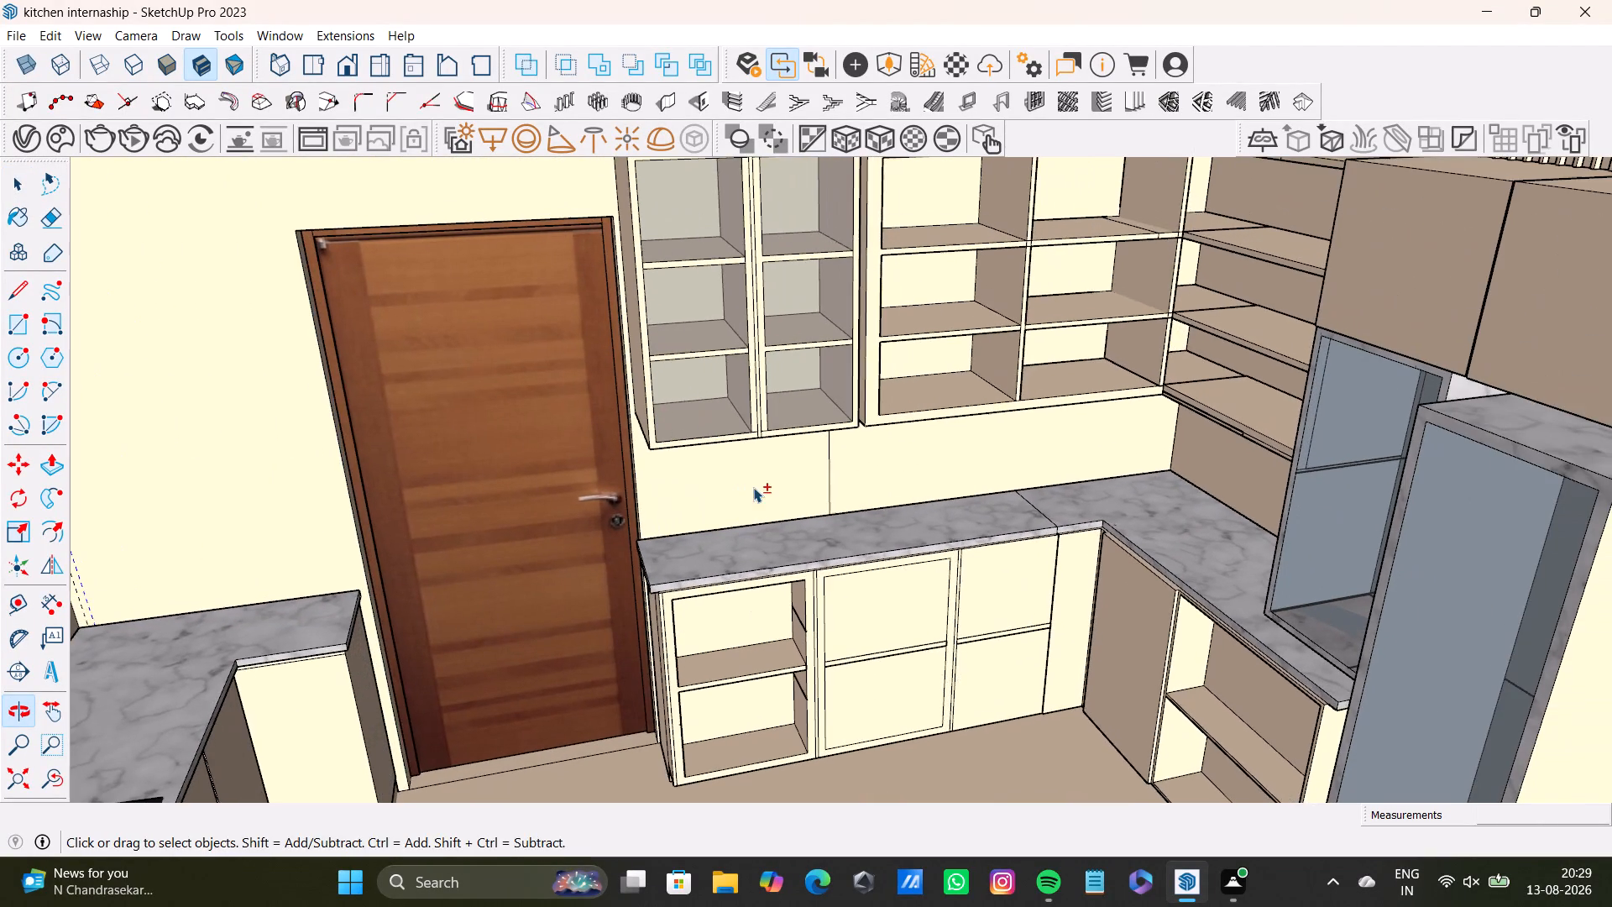
pyautogui.moveTo(879, 522); pyautogui.dragTo(835, 506, button='middle')
pyautogui.scroll(2, 773, 431)
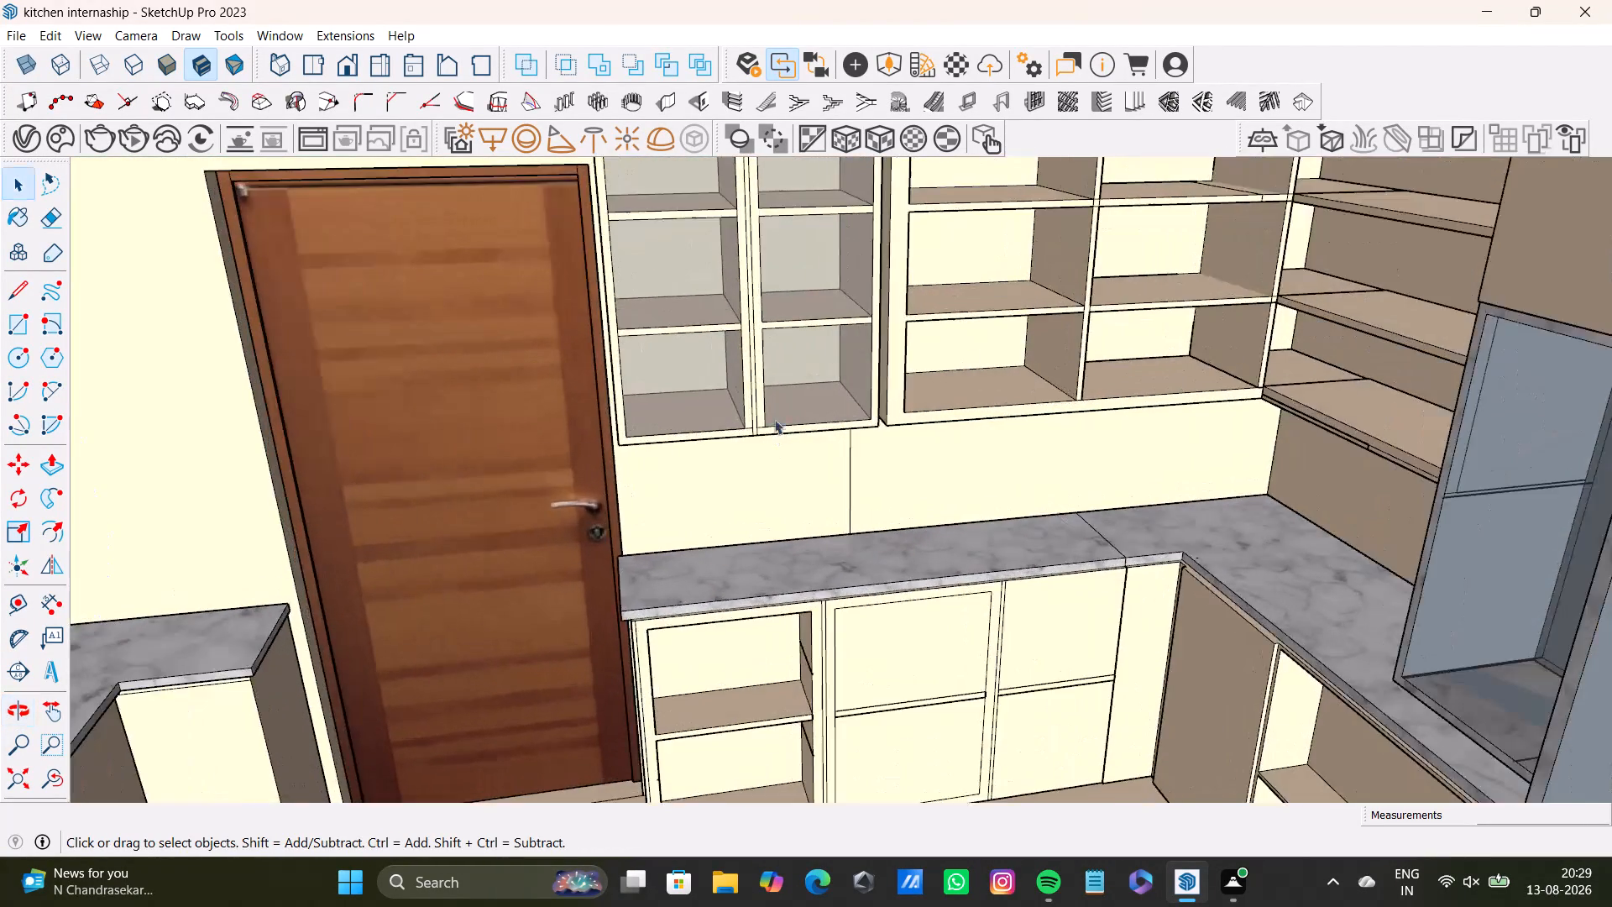
pyautogui.scroll(3, 774, 419)
pyautogui.click(817, 364)
pyautogui.scroll(-13, 814, 365)
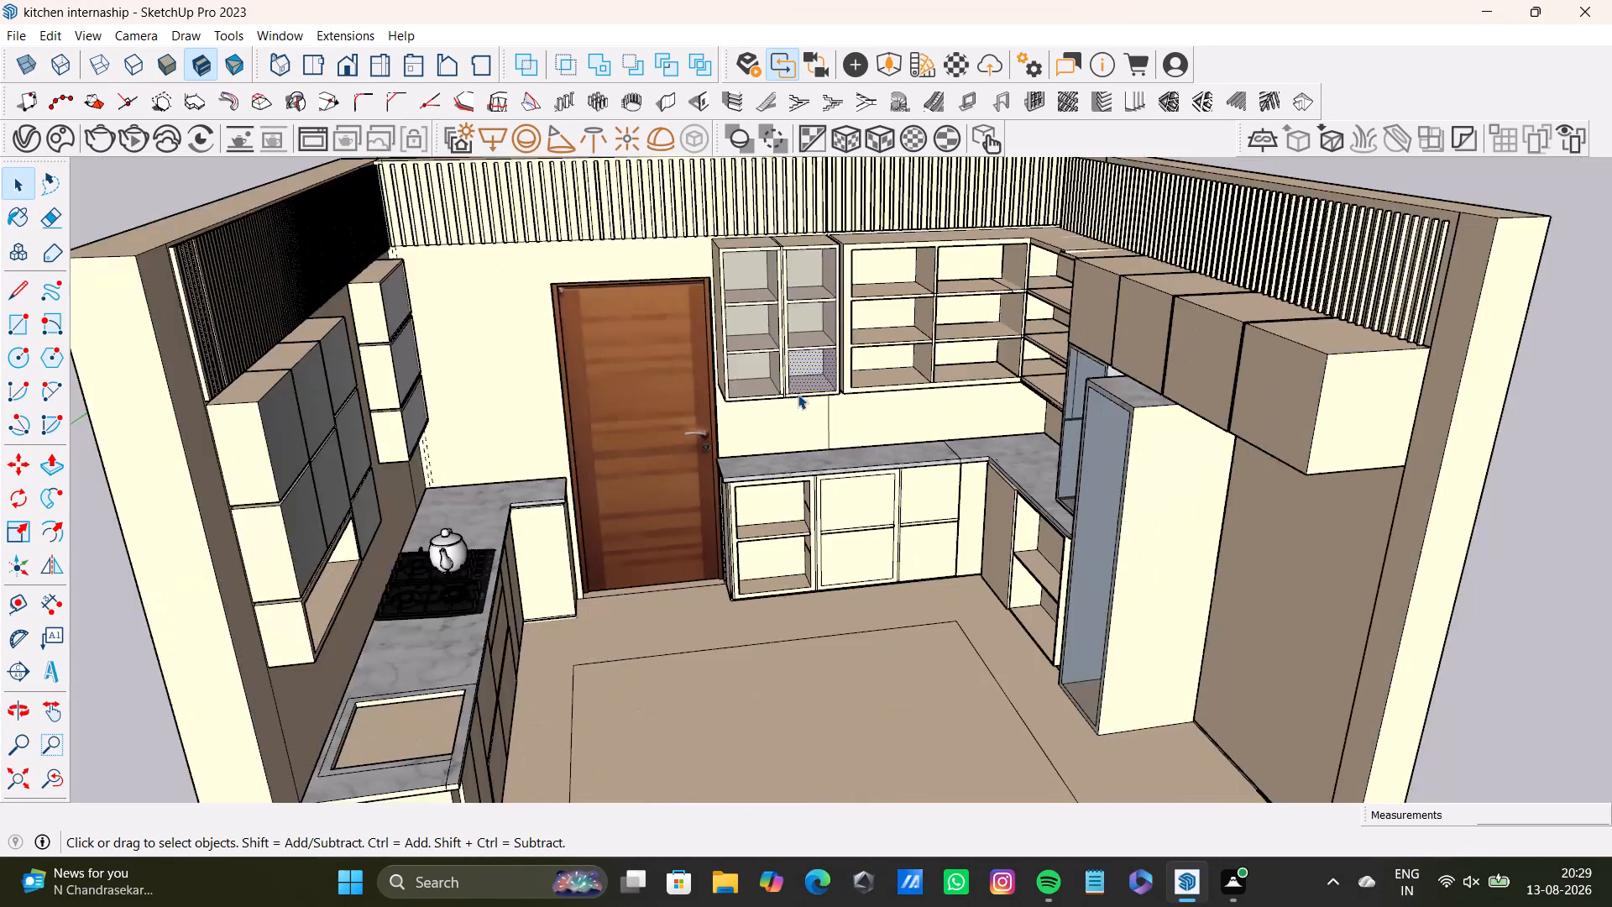
pyautogui.scroll(-3, 798, 394)
pyautogui.click(1176, 491)
pyautogui.click(1155, 497)
pyautogui.click(1136, 506)
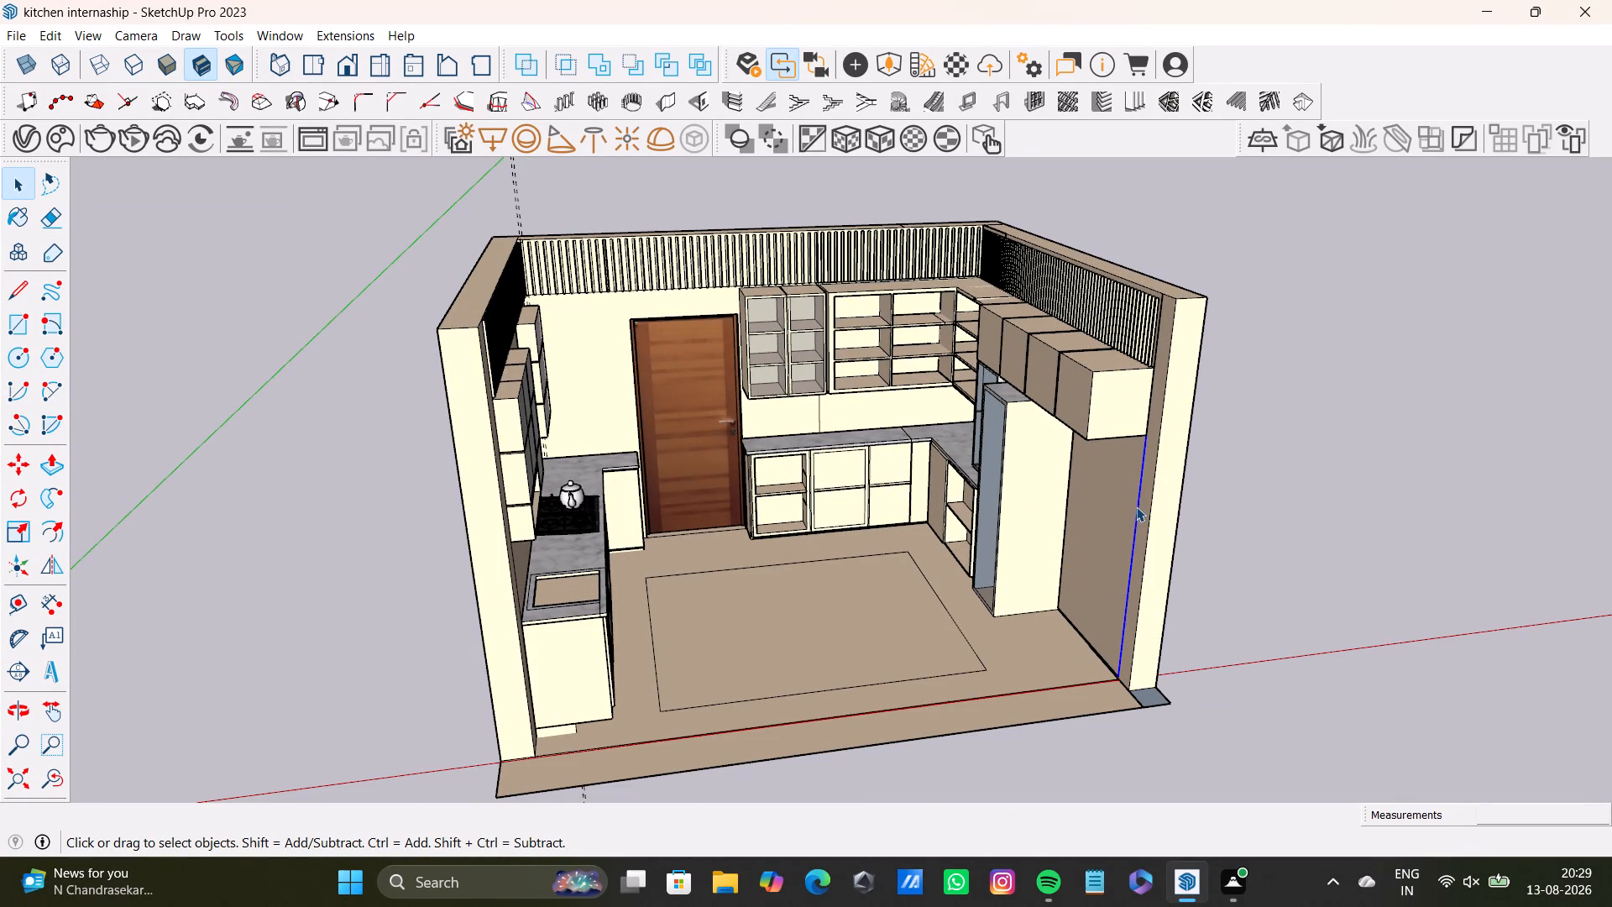
pyautogui.click(1121, 510)
pyautogui.click(1014, 501)
pyautogui.click(882, 469)
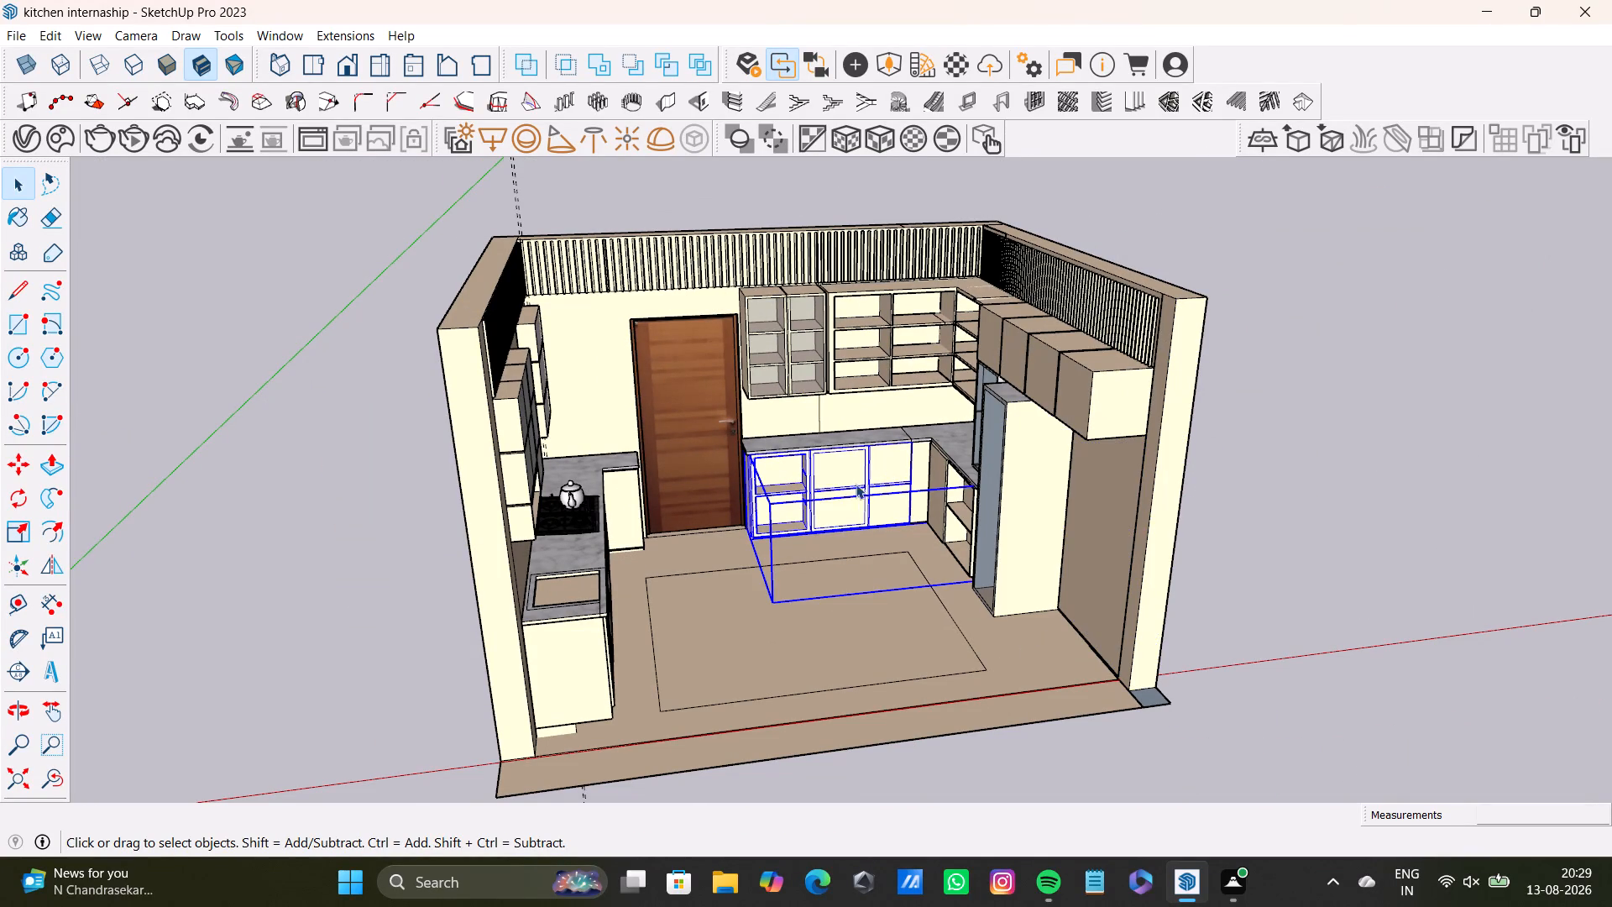
pyautogui.click(830, 478)
pyautogui.click(616, 514)
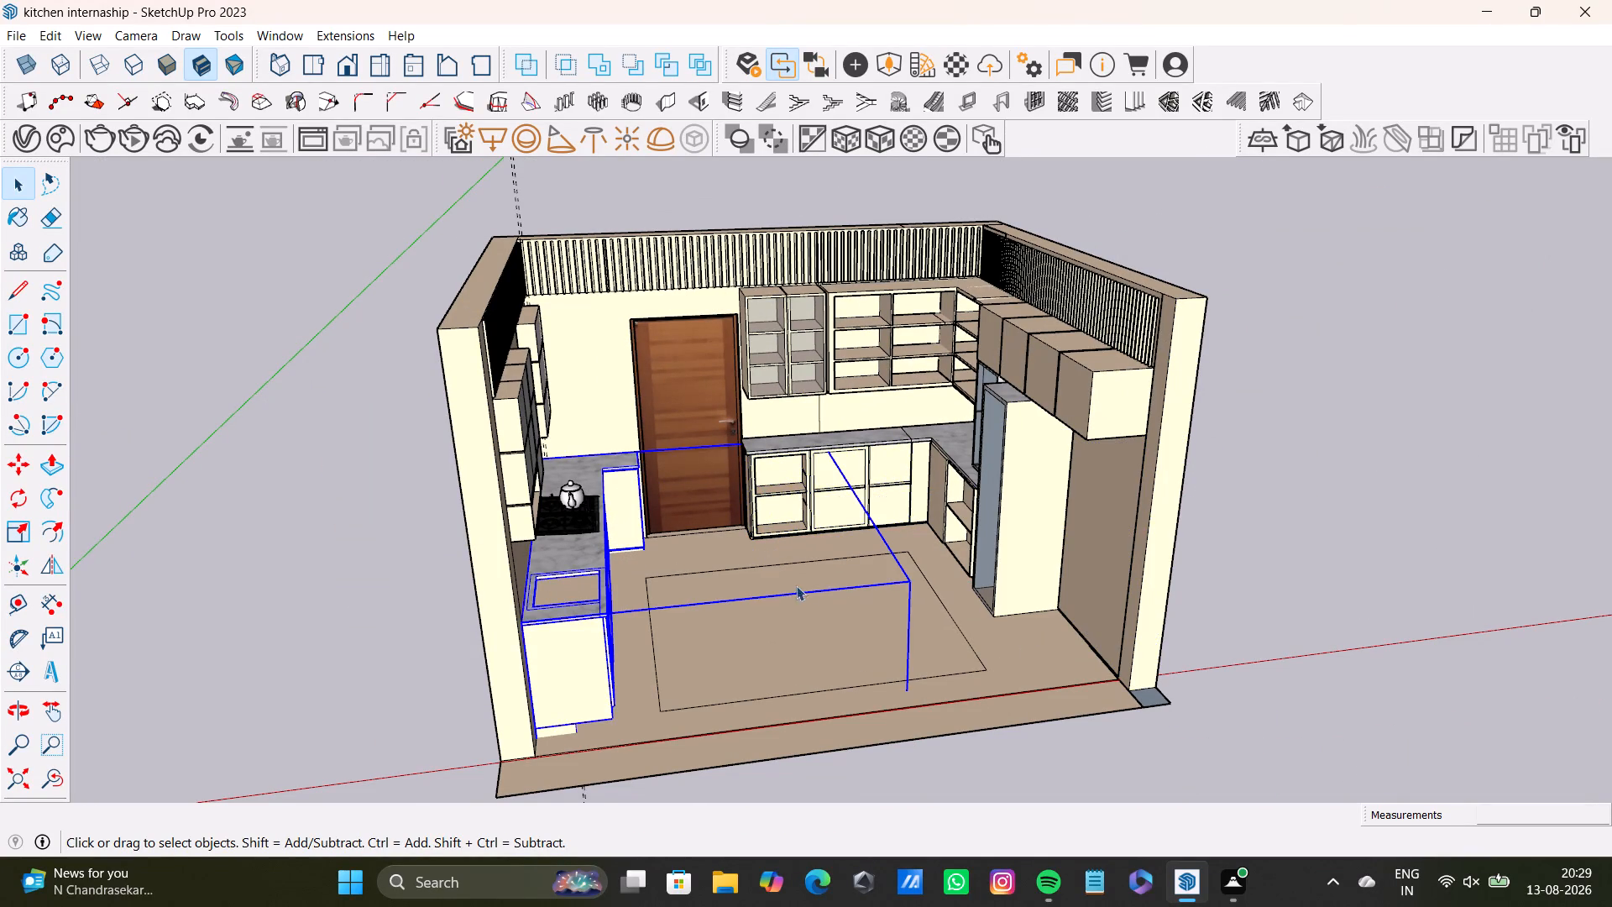
pyautogui.moveTo(800, 585); pyautogui.dragTo(521, 606, button='middle')
pyautogui.press('space')
pyautogui.click(1011, 481)
pyautogui.click(1026, 480)
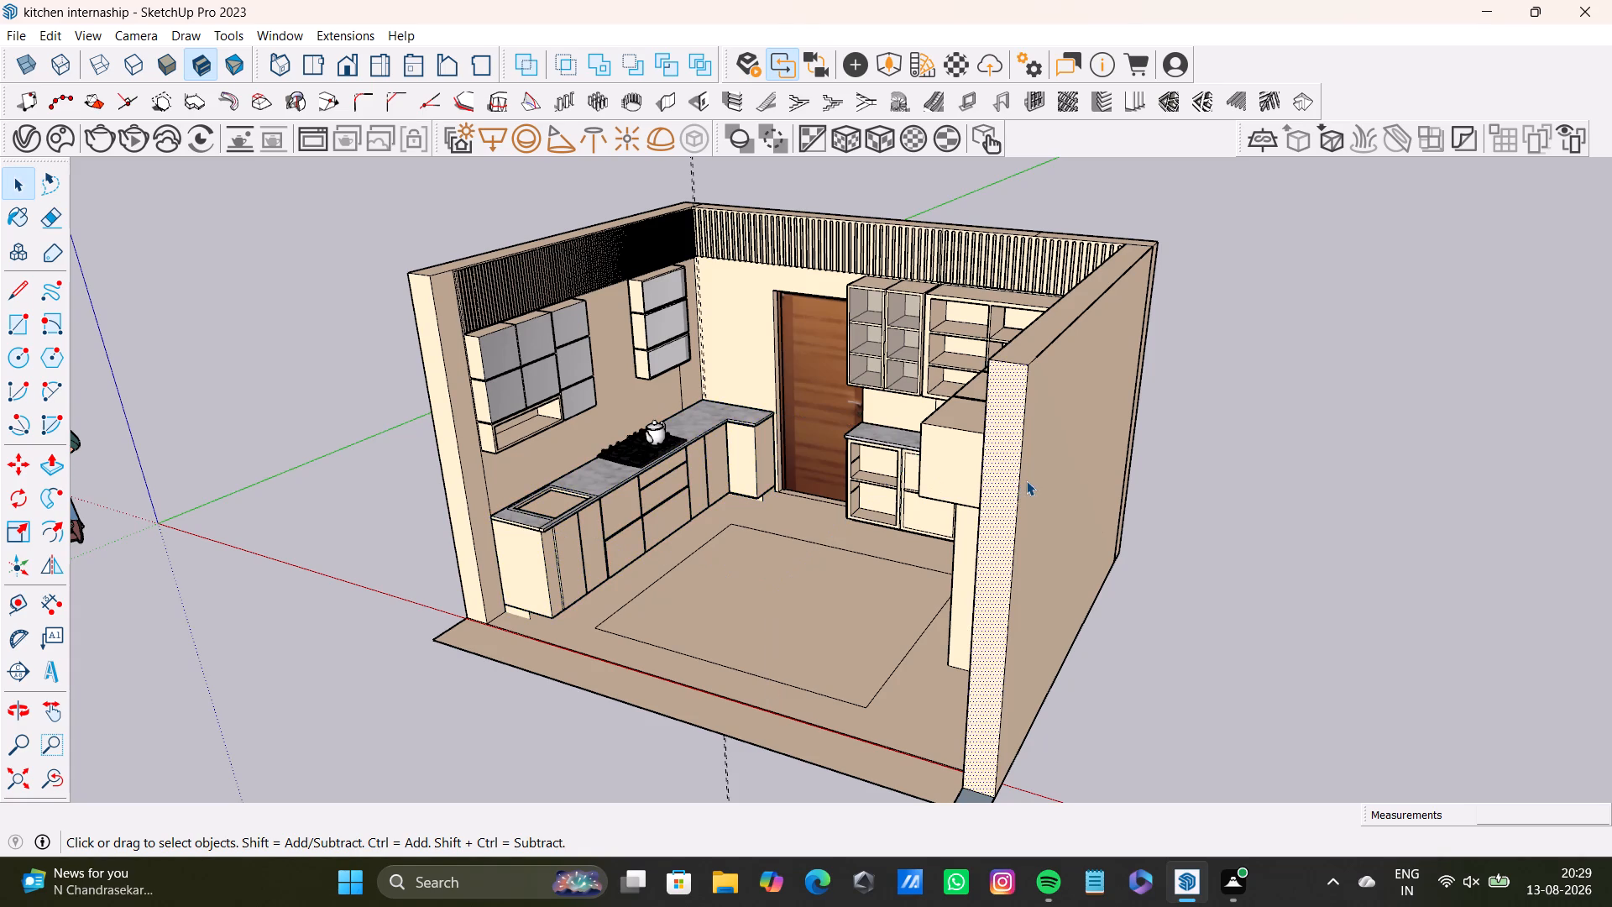
pyautogui.click(939, 459)
pyautogui.click(950, 431)
pyautogui.moveTo(976, 522); pyautogui.dragTo(1038, 649, button='middle')
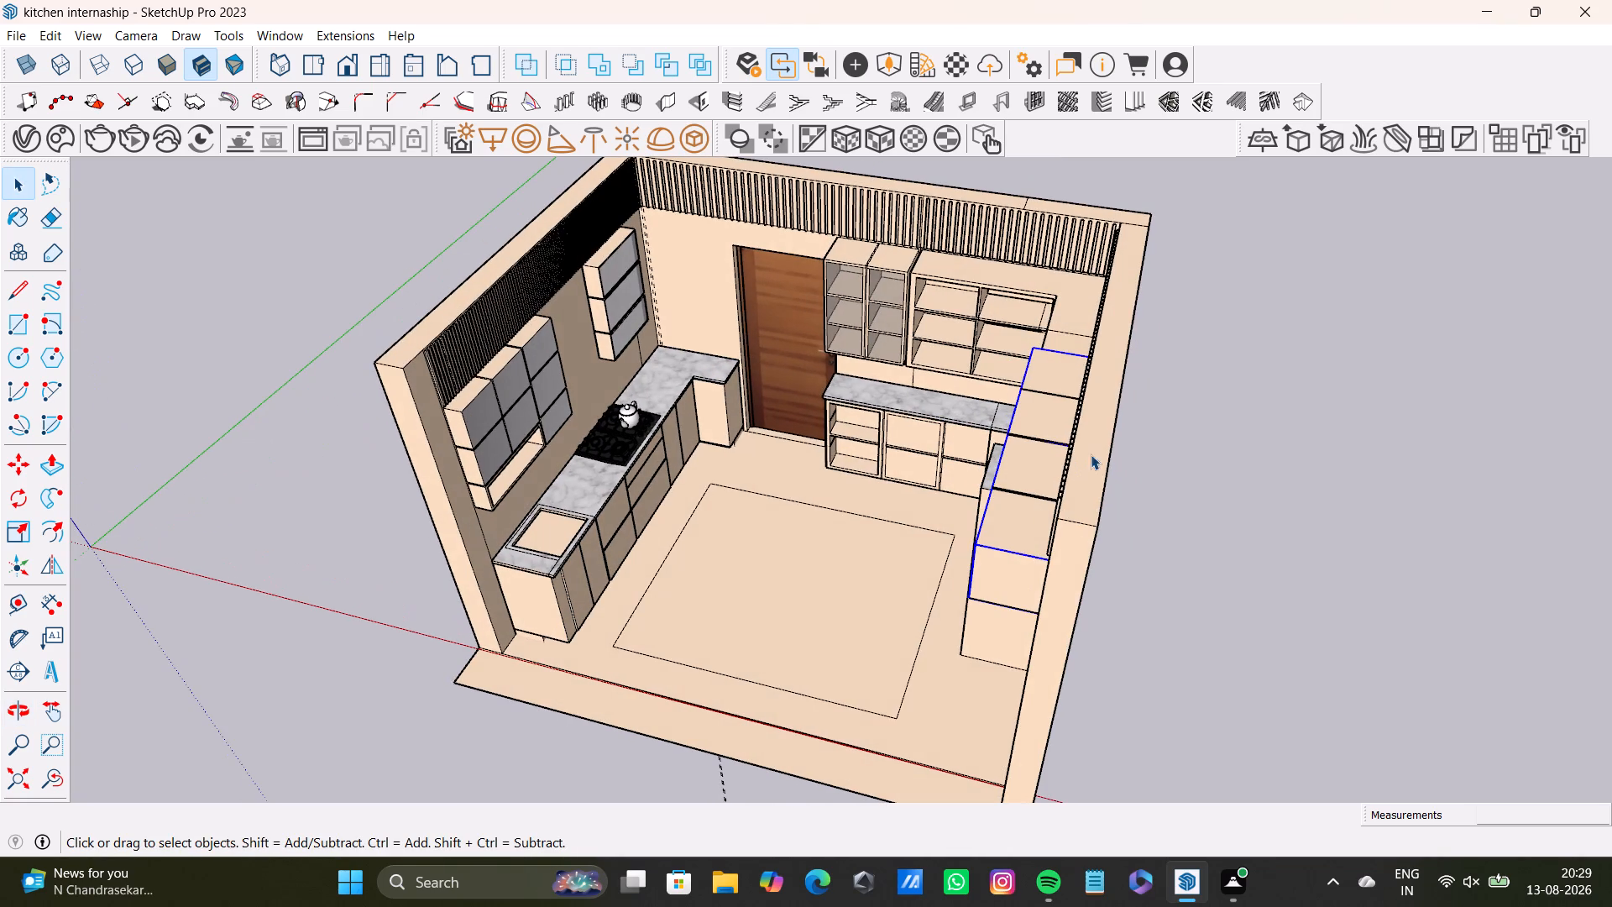
pyautogui.click(1094, 454)
pyautogui.moveTo(441, 297); pyautogui.dragTo(447, 305)
pyautogui.click(458, 306)
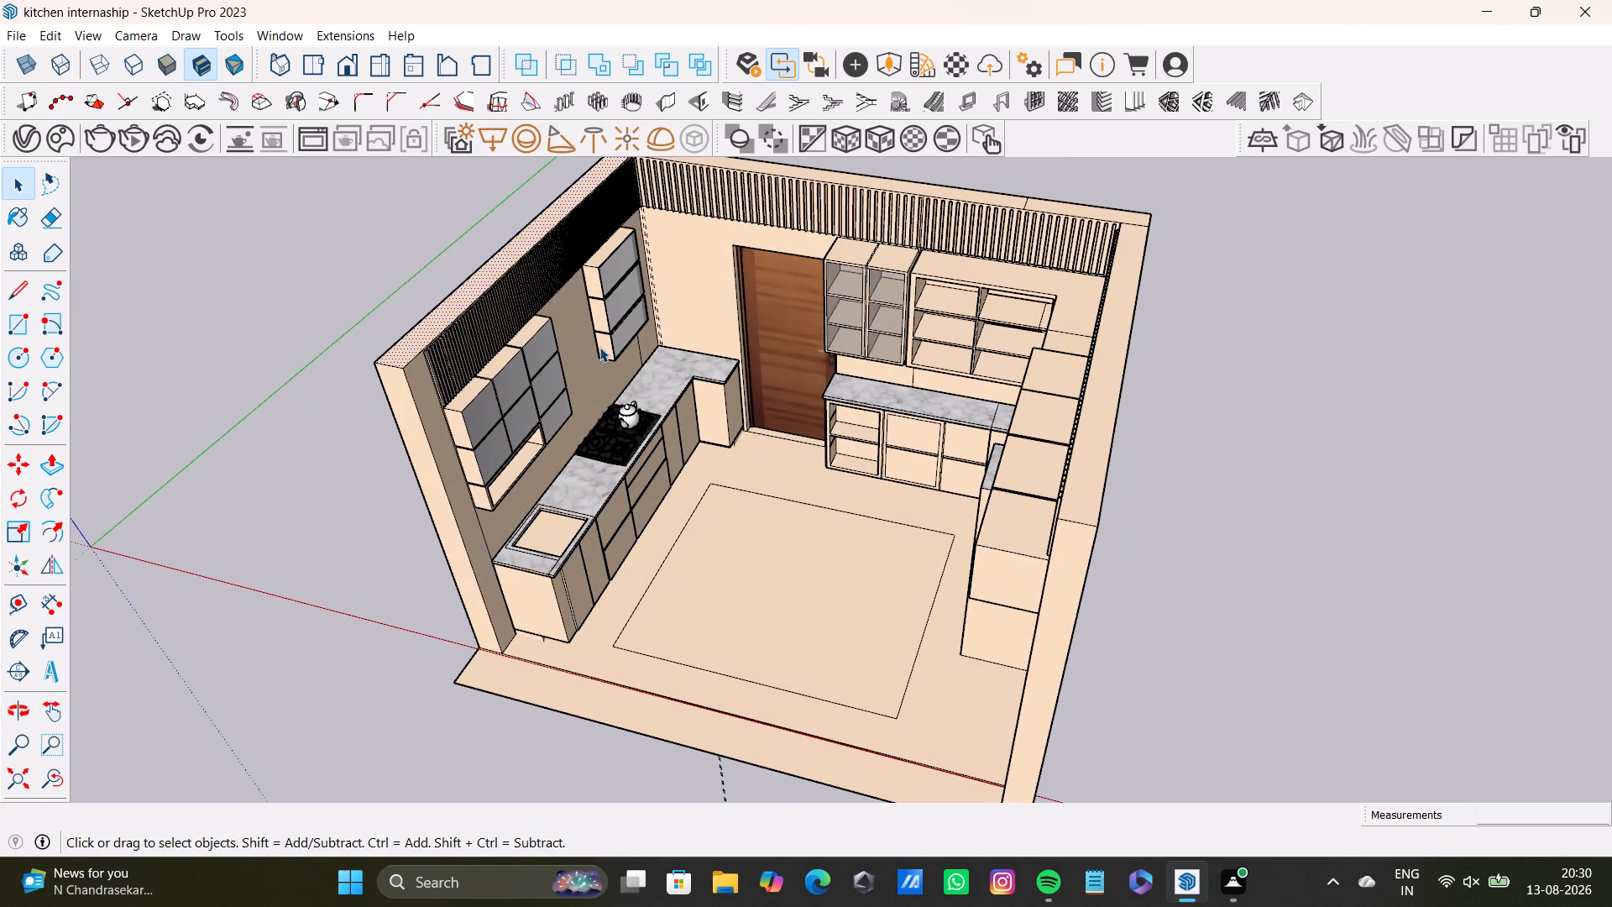
pyautogui.moveTo(603, 370); pyautogui.dragTo(630, 581, button='middle')
pyautogui.keyDown('shift'); pyautogui.moveTo(675, 486); pyautogui.dragTo(661, 688, button='middle'); pyautogui.keyUp('shift')
pyautogui.scroll(2, 760, 404)
pyautogui.click(780, 388)
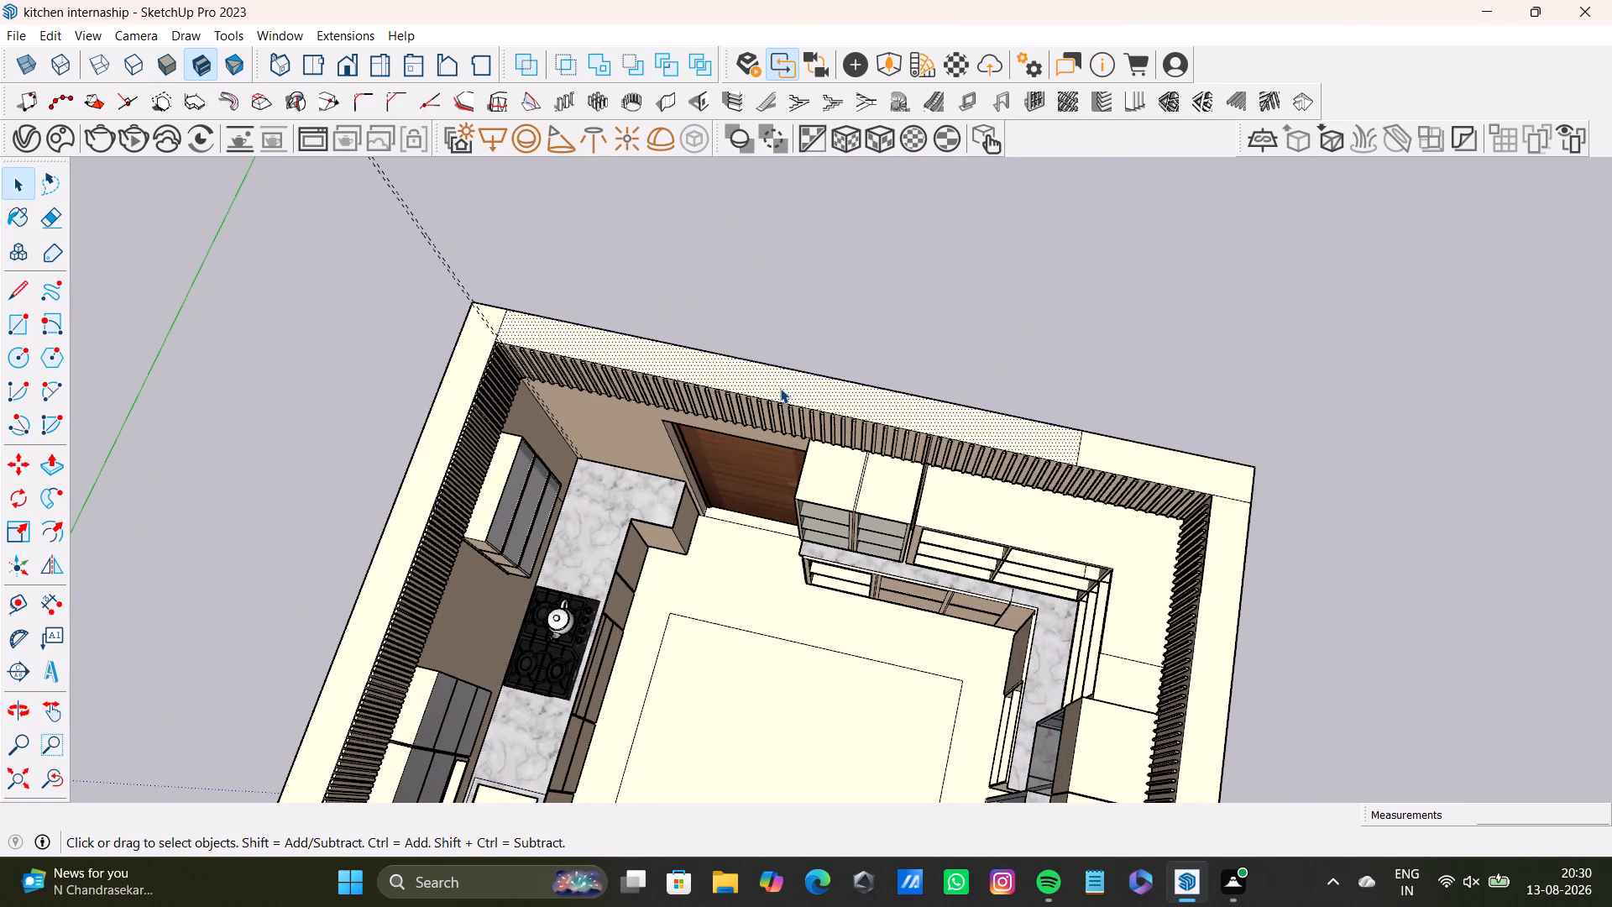
pyautogui.click(1130, 470)
pyautogui.click(1222, 545)
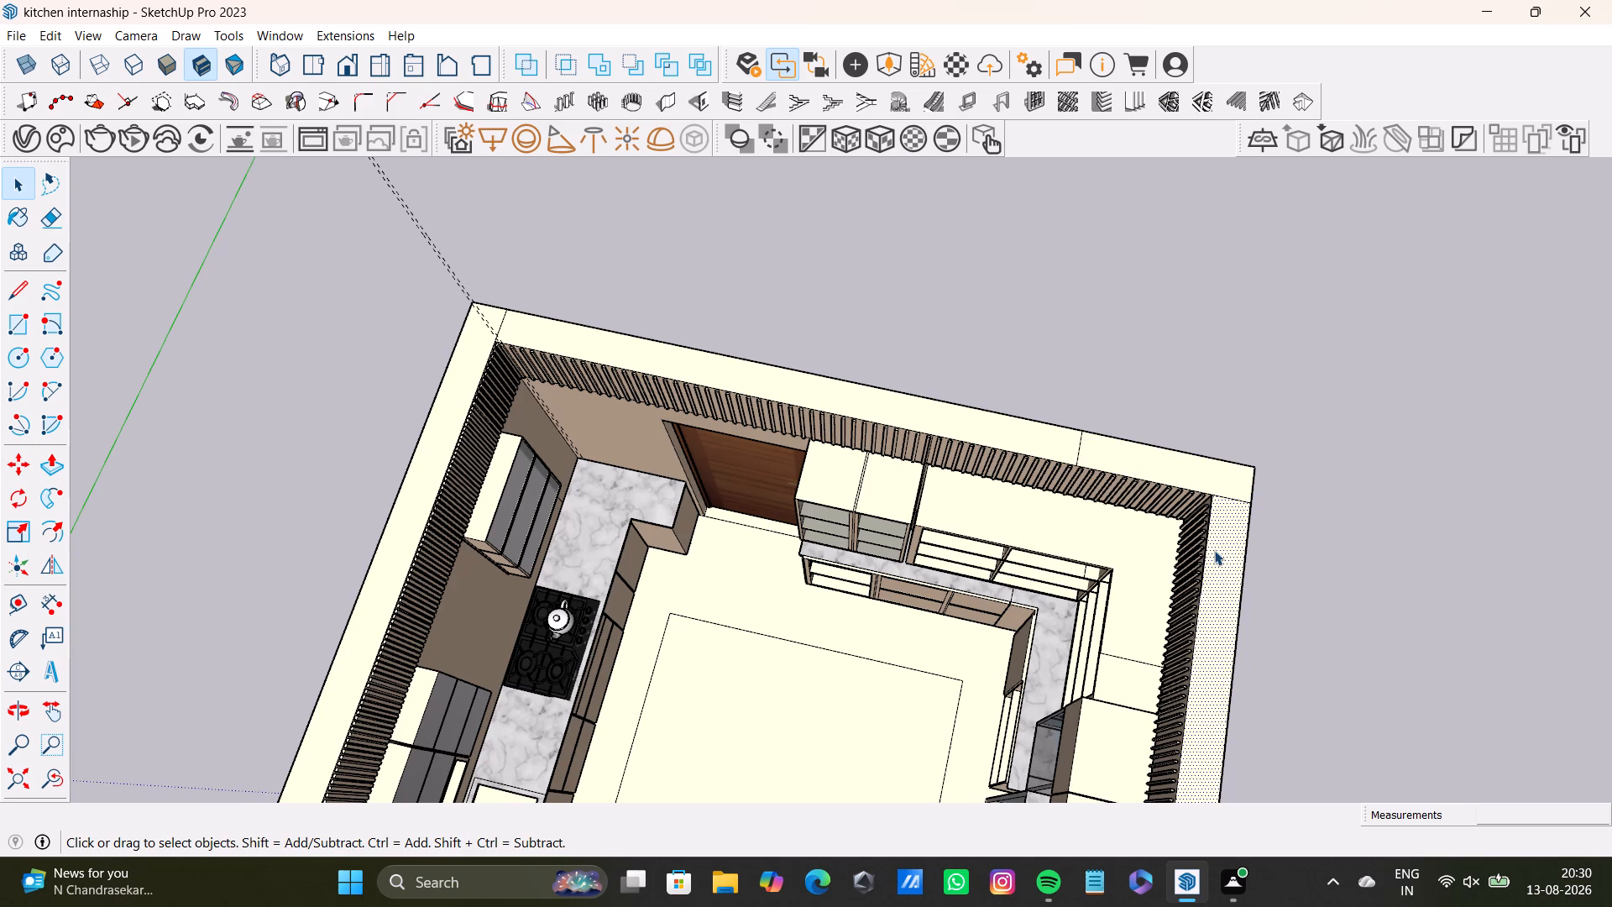
pyautogui.moveTo(693, 657); pyautogui.dragTo(881, 535, button='middle')
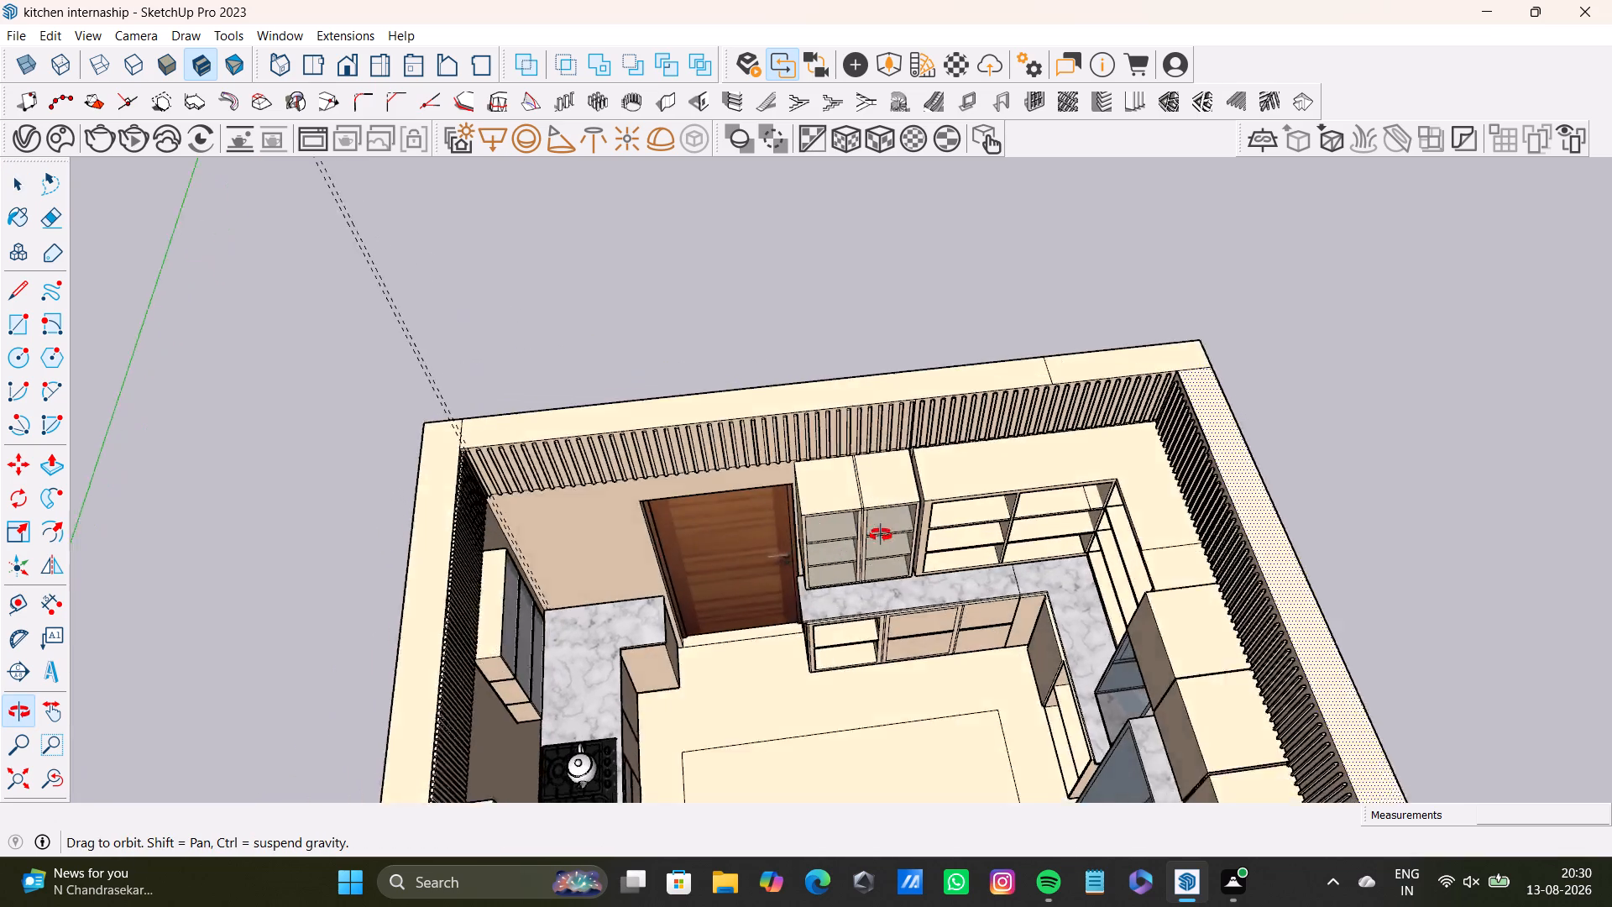
pyautogui.moveTo(881, 535); pyautogui.dragTo(822, 326, button='middle')
pyautogui.moveTo(879, 457); pyautogui.dragTo(348, 446, button='middle')
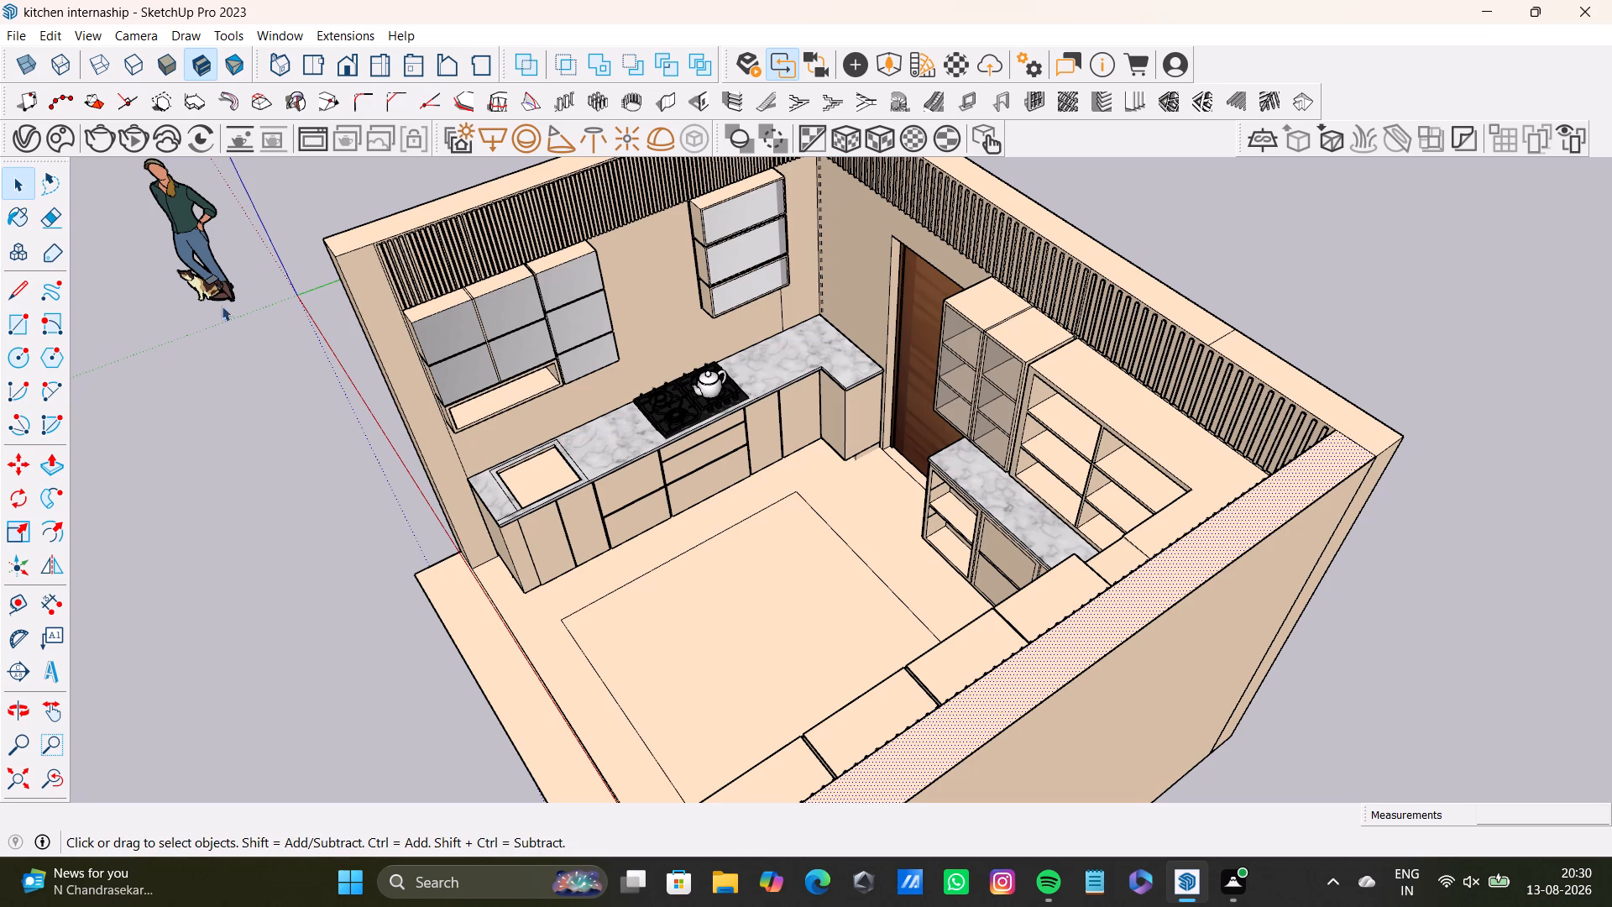
pyautogui.click(526, 633)
pyautogui.click(504, 656)
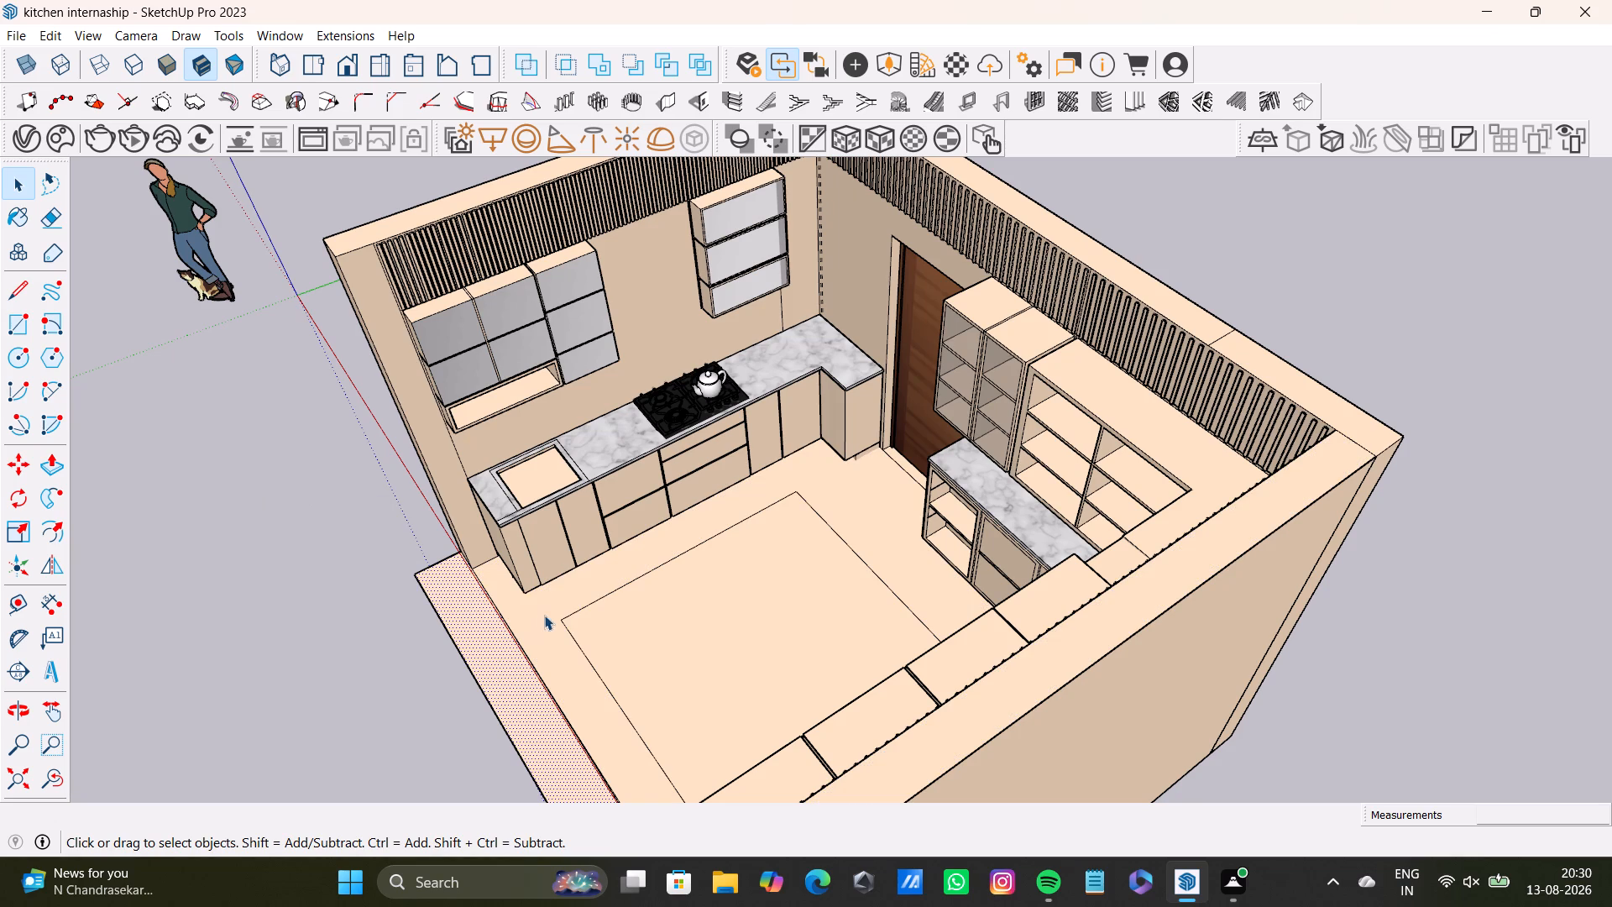
pyautogui.click(553, 597)
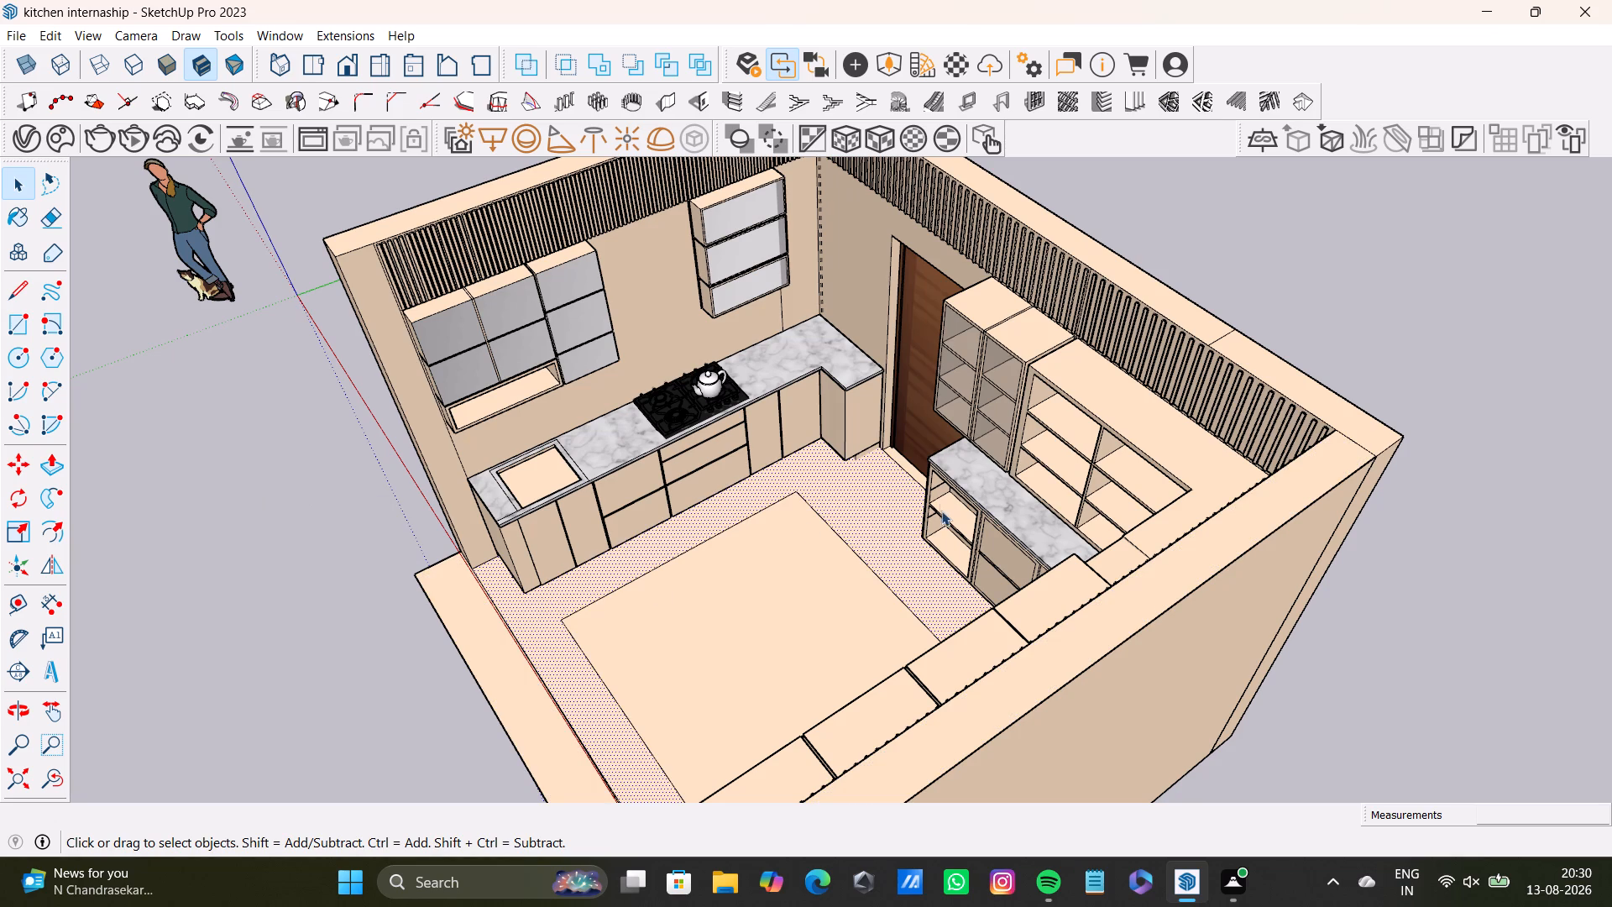
pyautogui.click(949, 511)
pyautogui.moveTo(616, 611); pyautogui.dragTo(877, 617, button='middle')
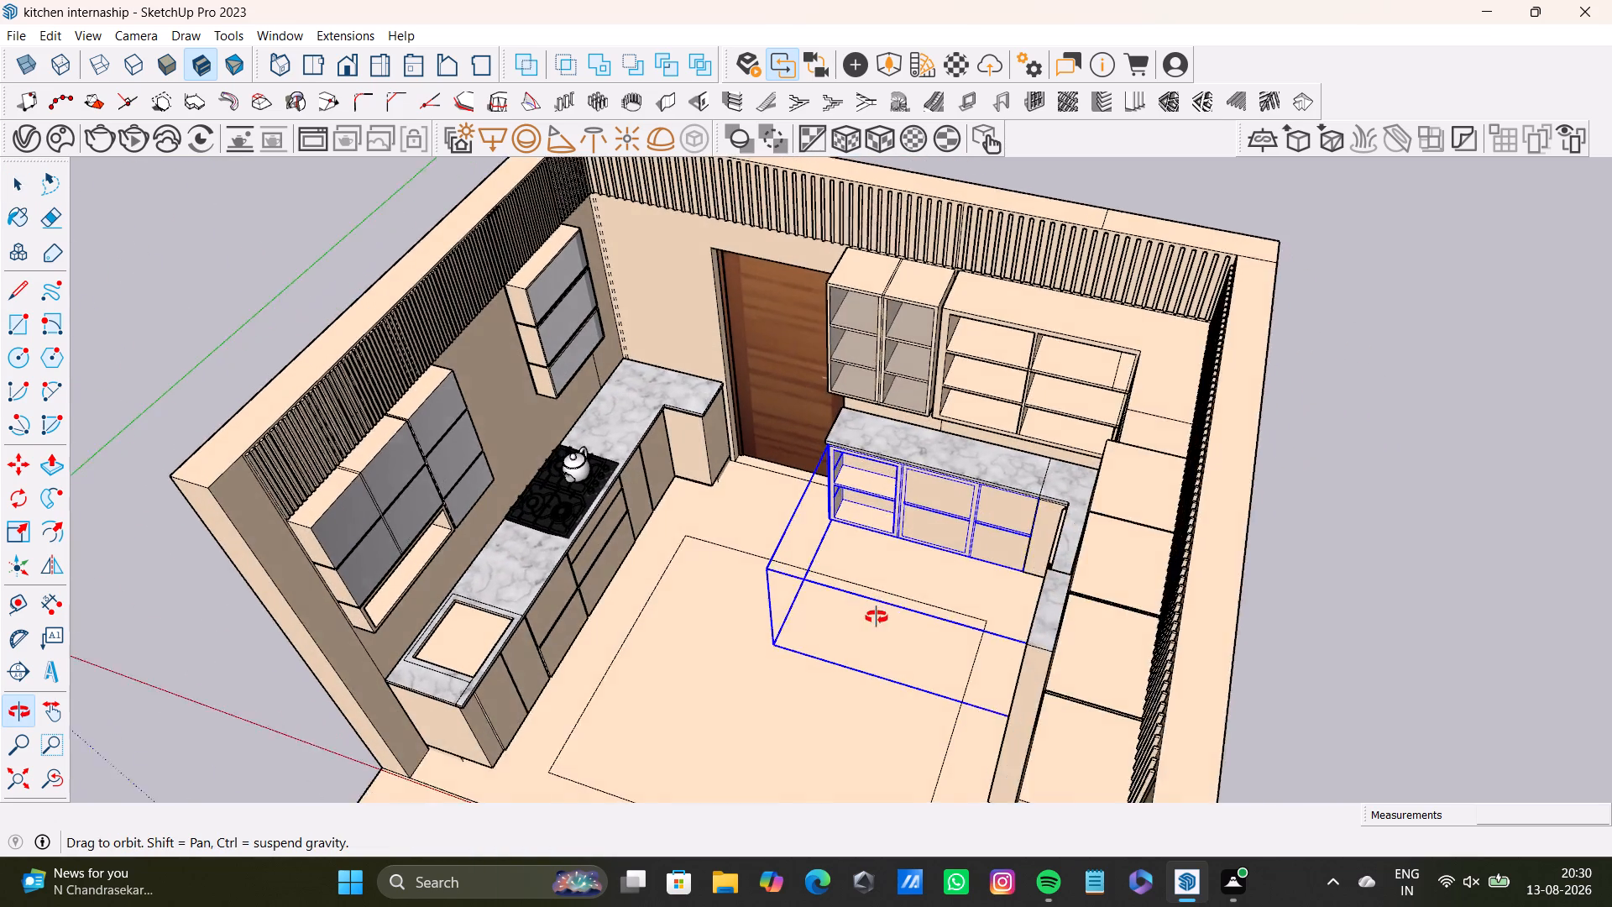
pyautogui.moveTo(877, 617); pyautogui.dragTo(894, 632, button='middle')
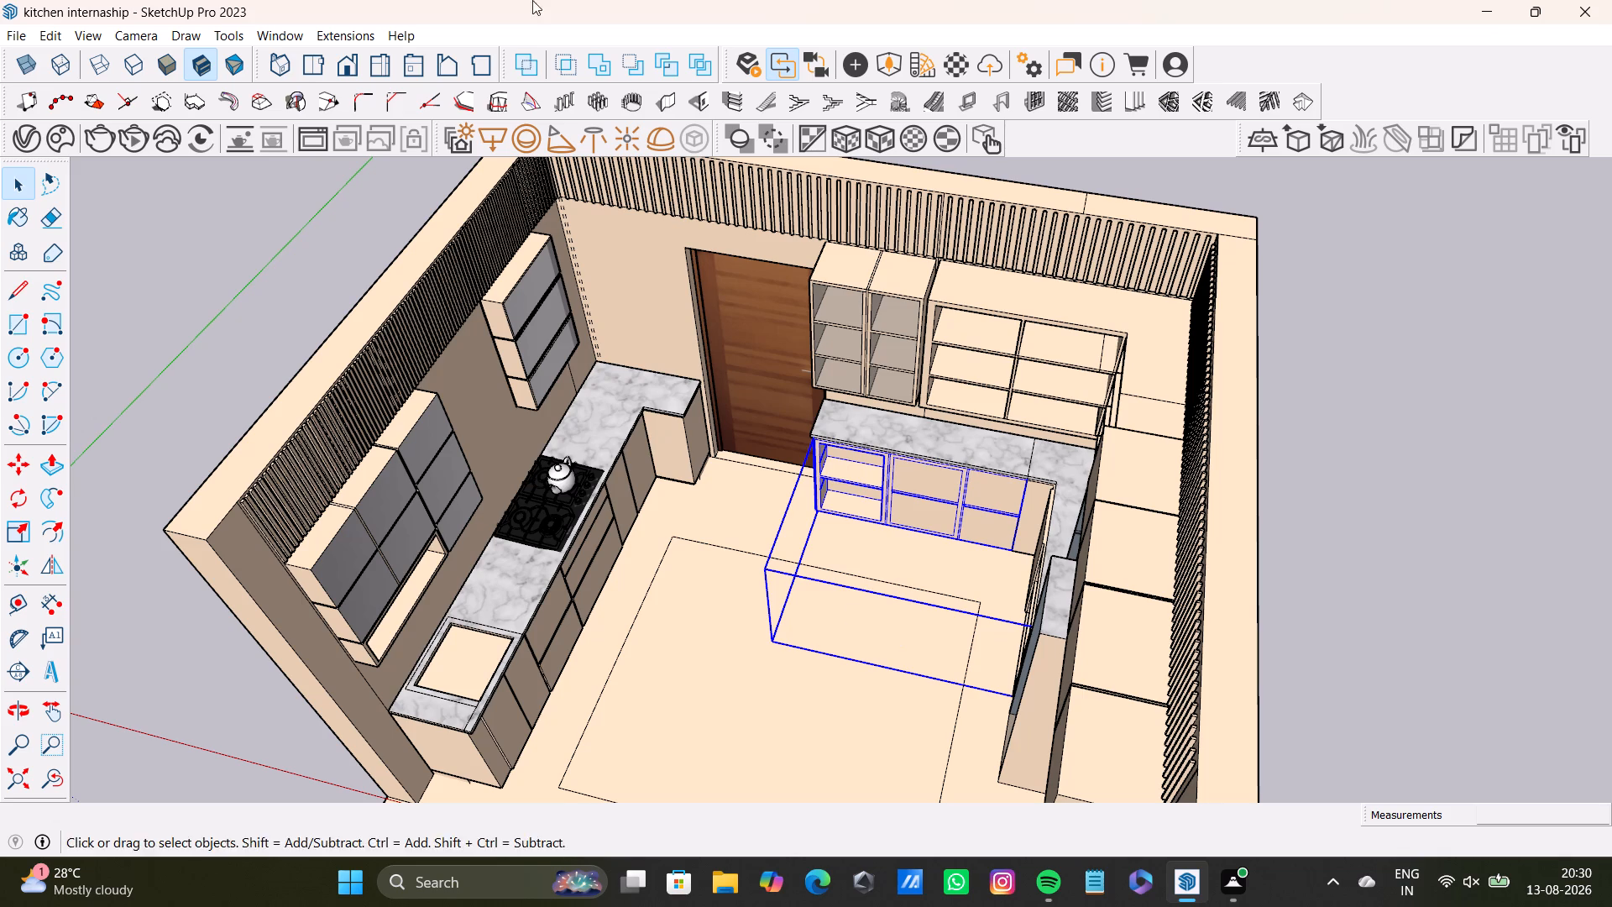
# Save a copy of the model, viewed at low eye level through the open side towards the door wall, to the Desktop as kitchen internaship 6.
pyautogui.moveTo(777, 441); pyautogui.dragTo(862, 270, button='middle')
pyautogui.moveTo(886, 558); pyautogui.dragTo(1075, 432, button='middle')
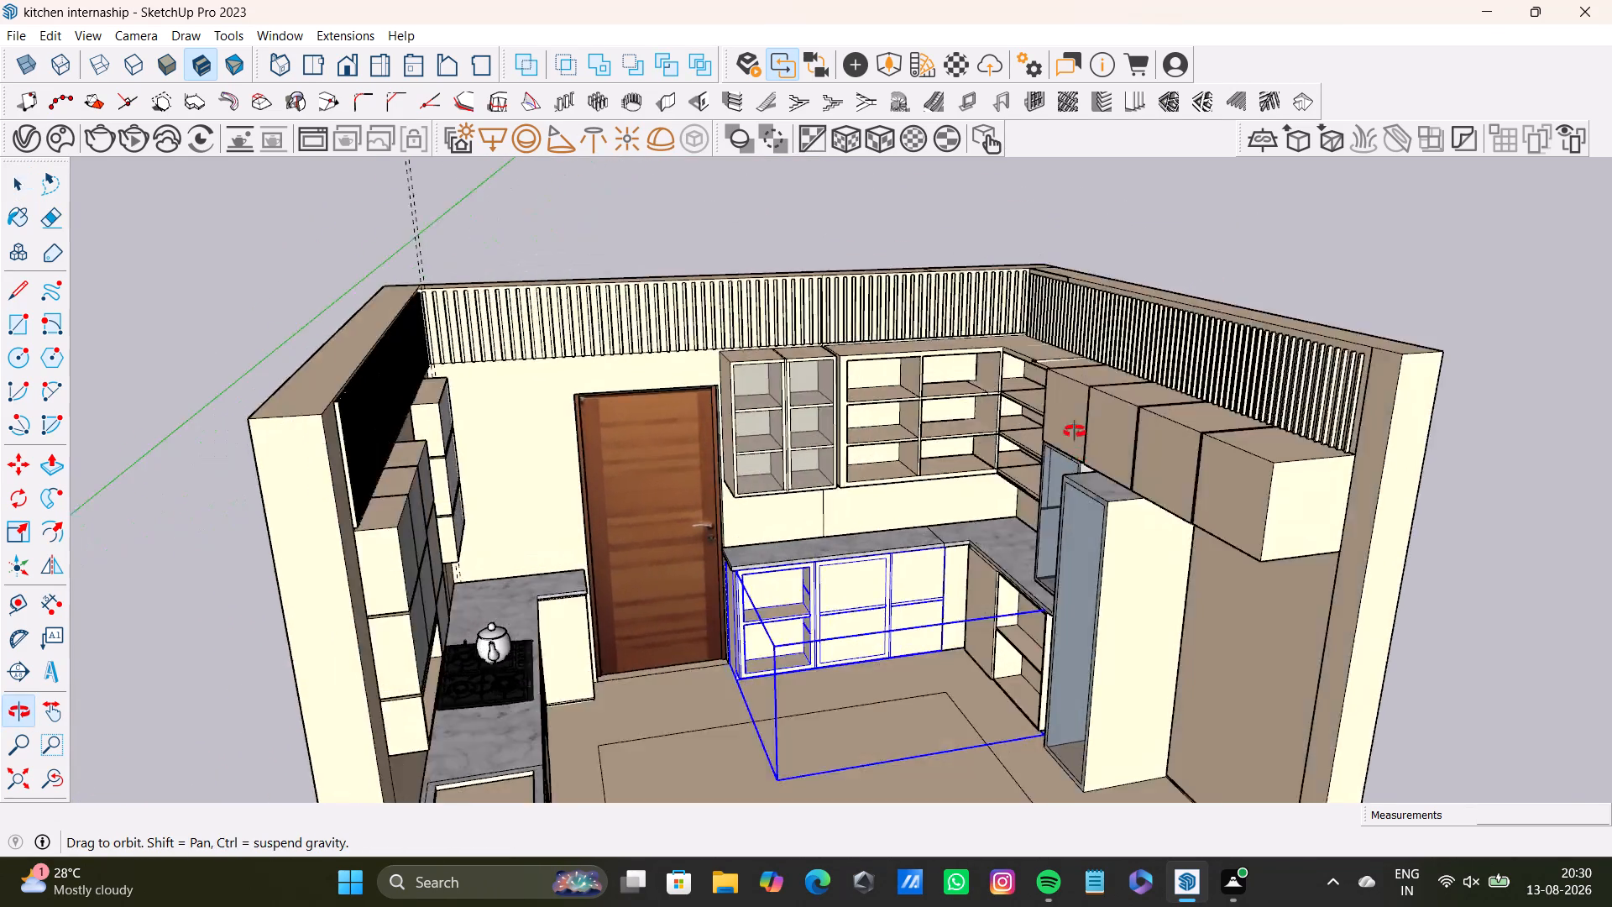
pyautogui.moveTo(1075, 432); pyautogui.dragTo(934, 290, button='middle')
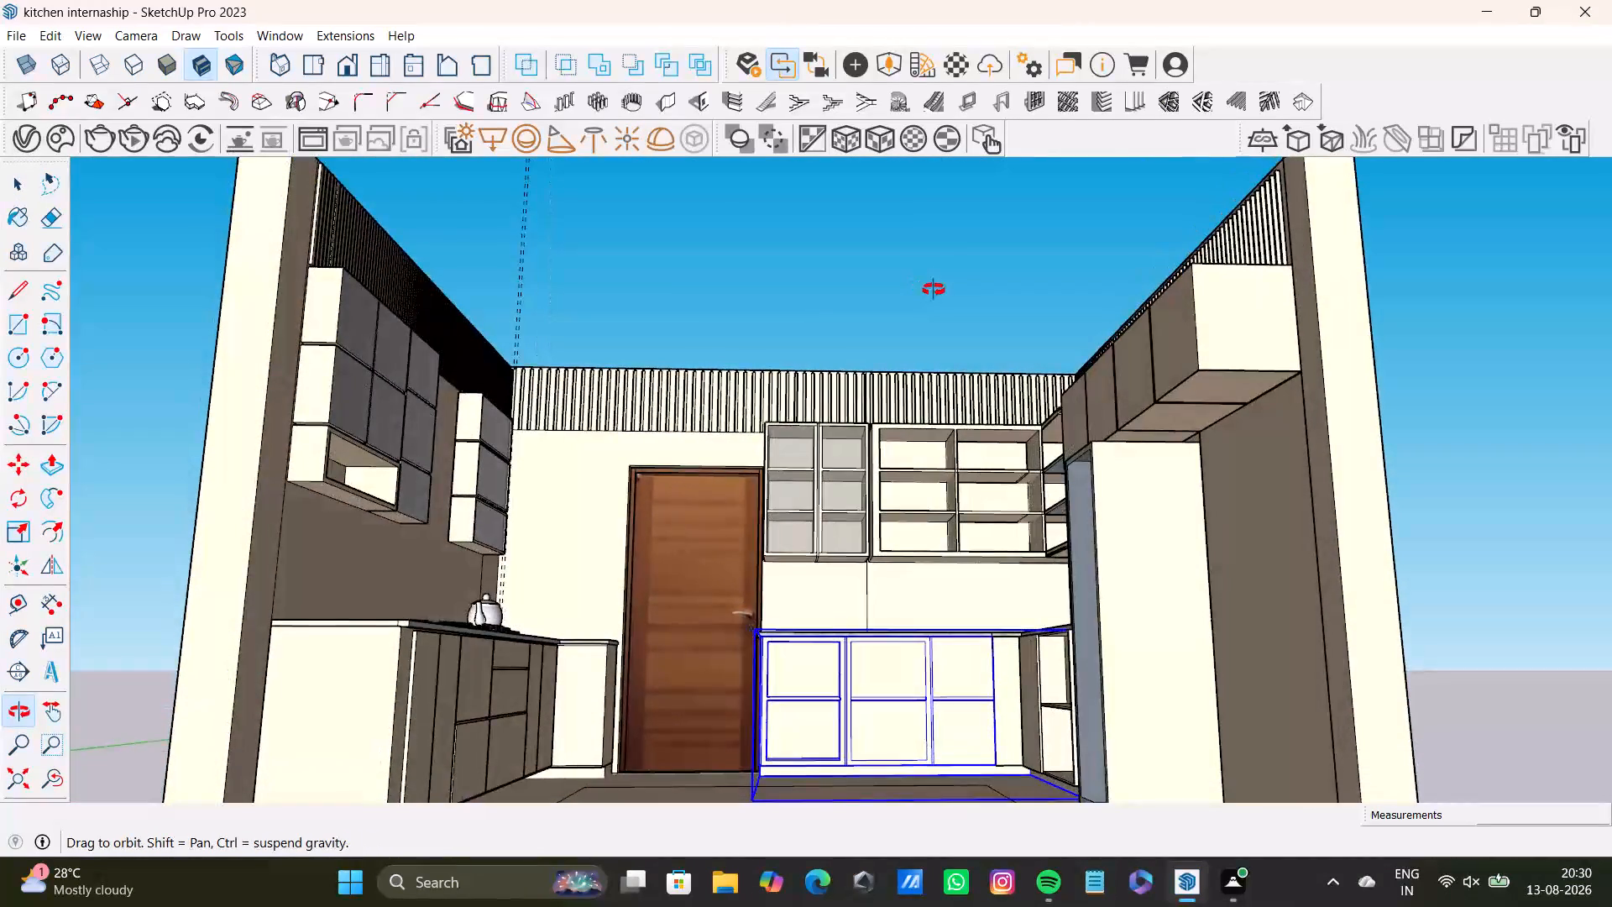
pyautogui.moveTo(934, 290); pyautogui.dragTo(941, 322, button='middle')
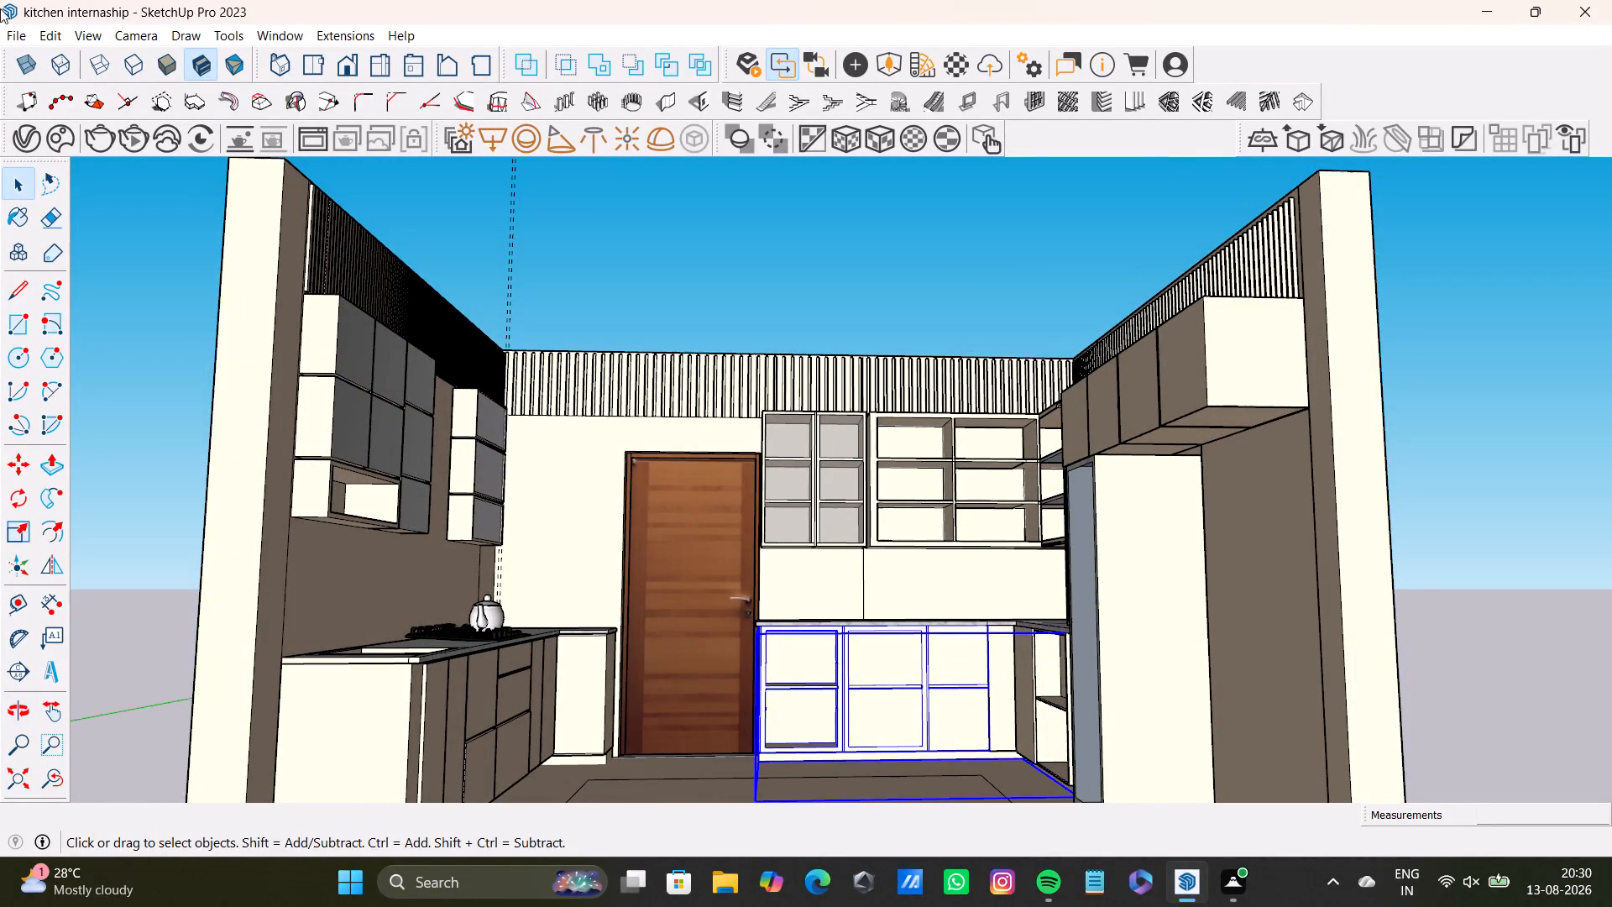
pyautogui.click(15, 44)
pyautogui.click(71, 168)
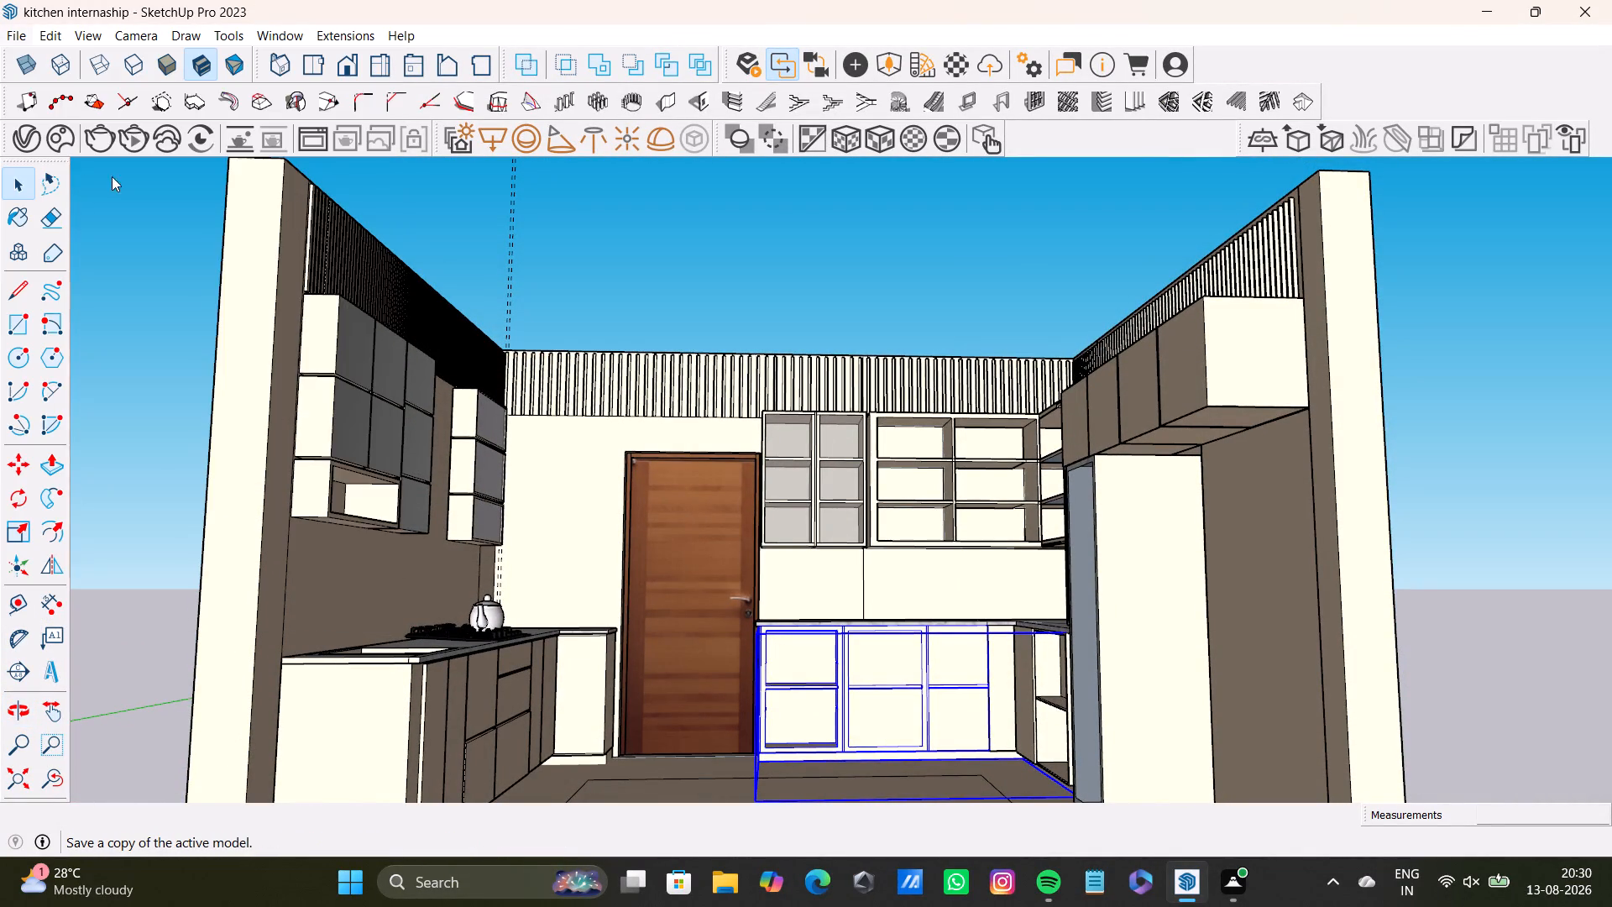
pyautogui.click(332, 369)
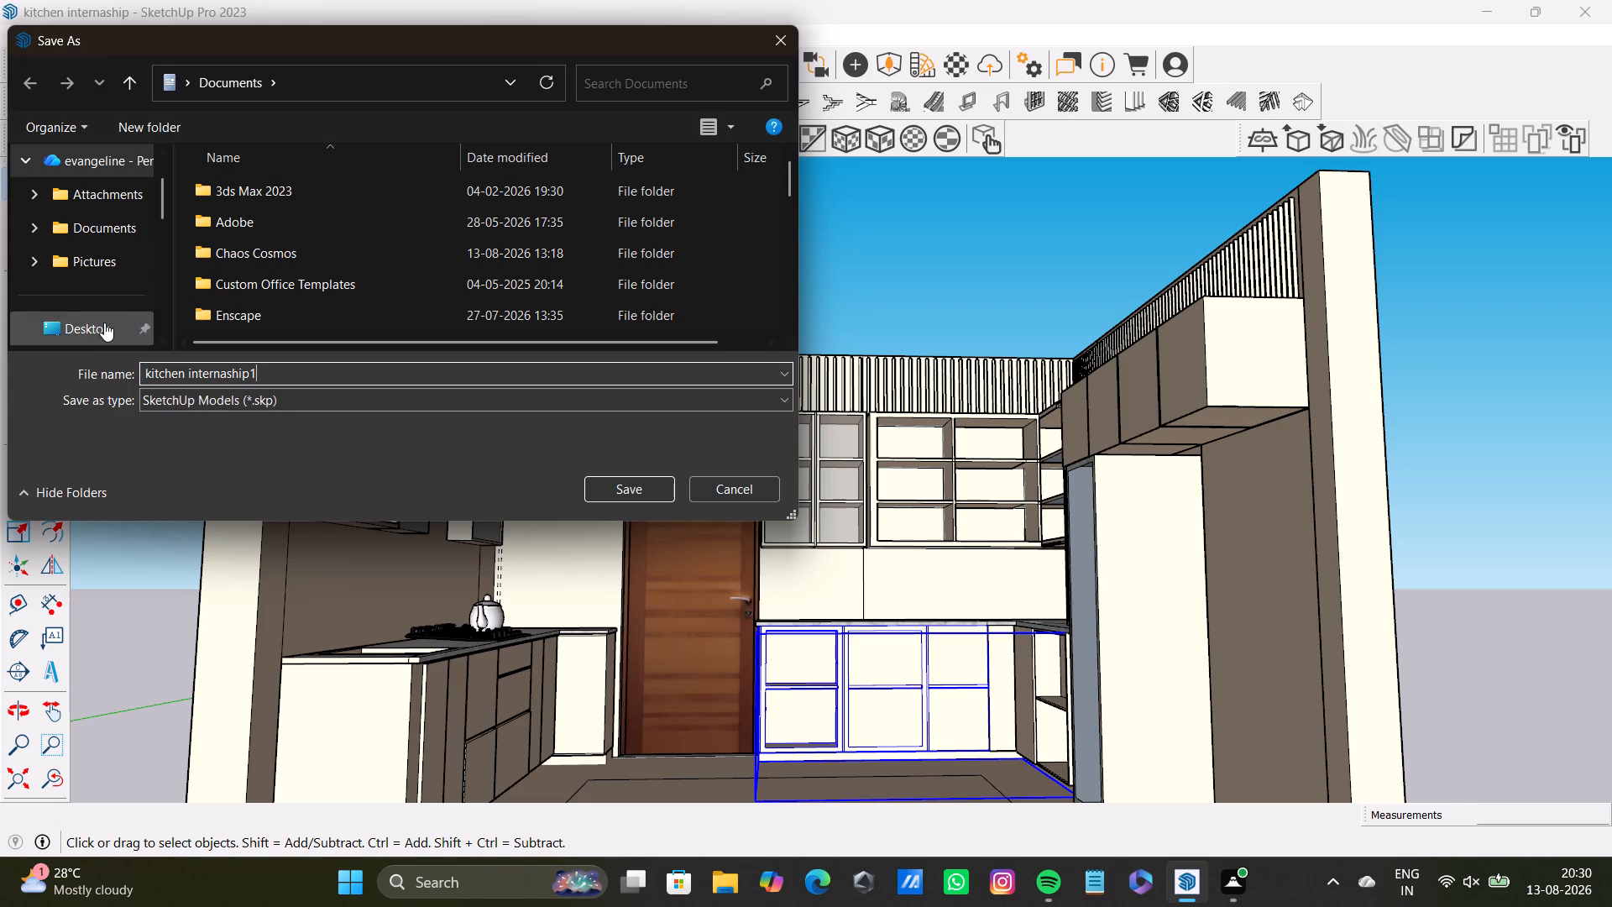
pyautogui.click(104, 322)
pyautogui.scroll(-7, 283, 269)
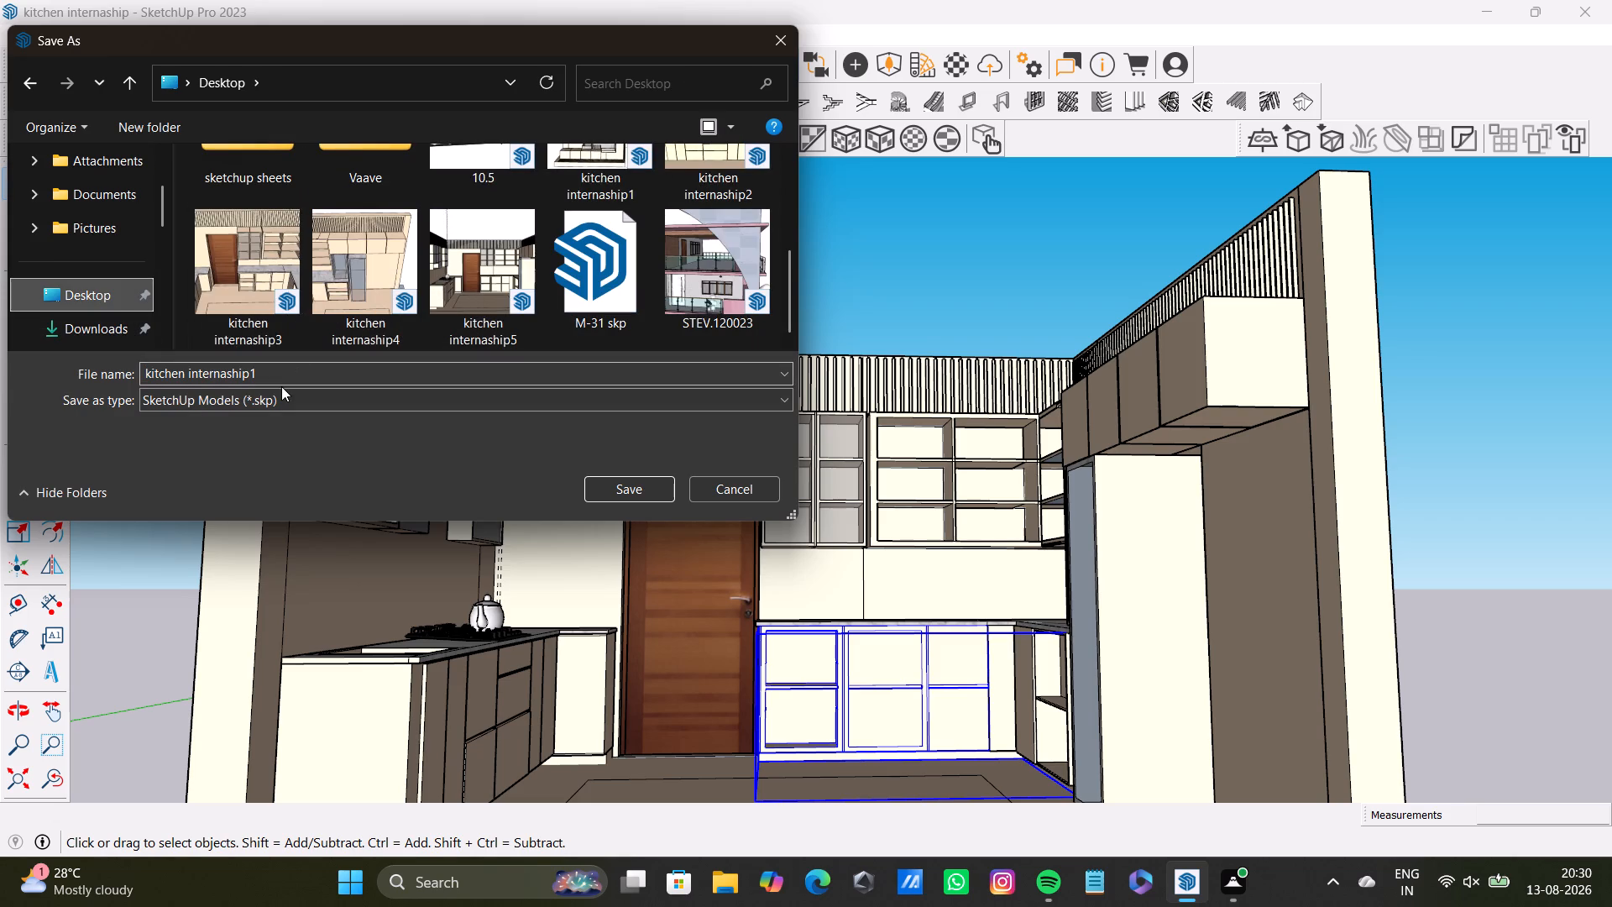
pyautogui.click(286, 372)
pyautogui.click(286, 372)
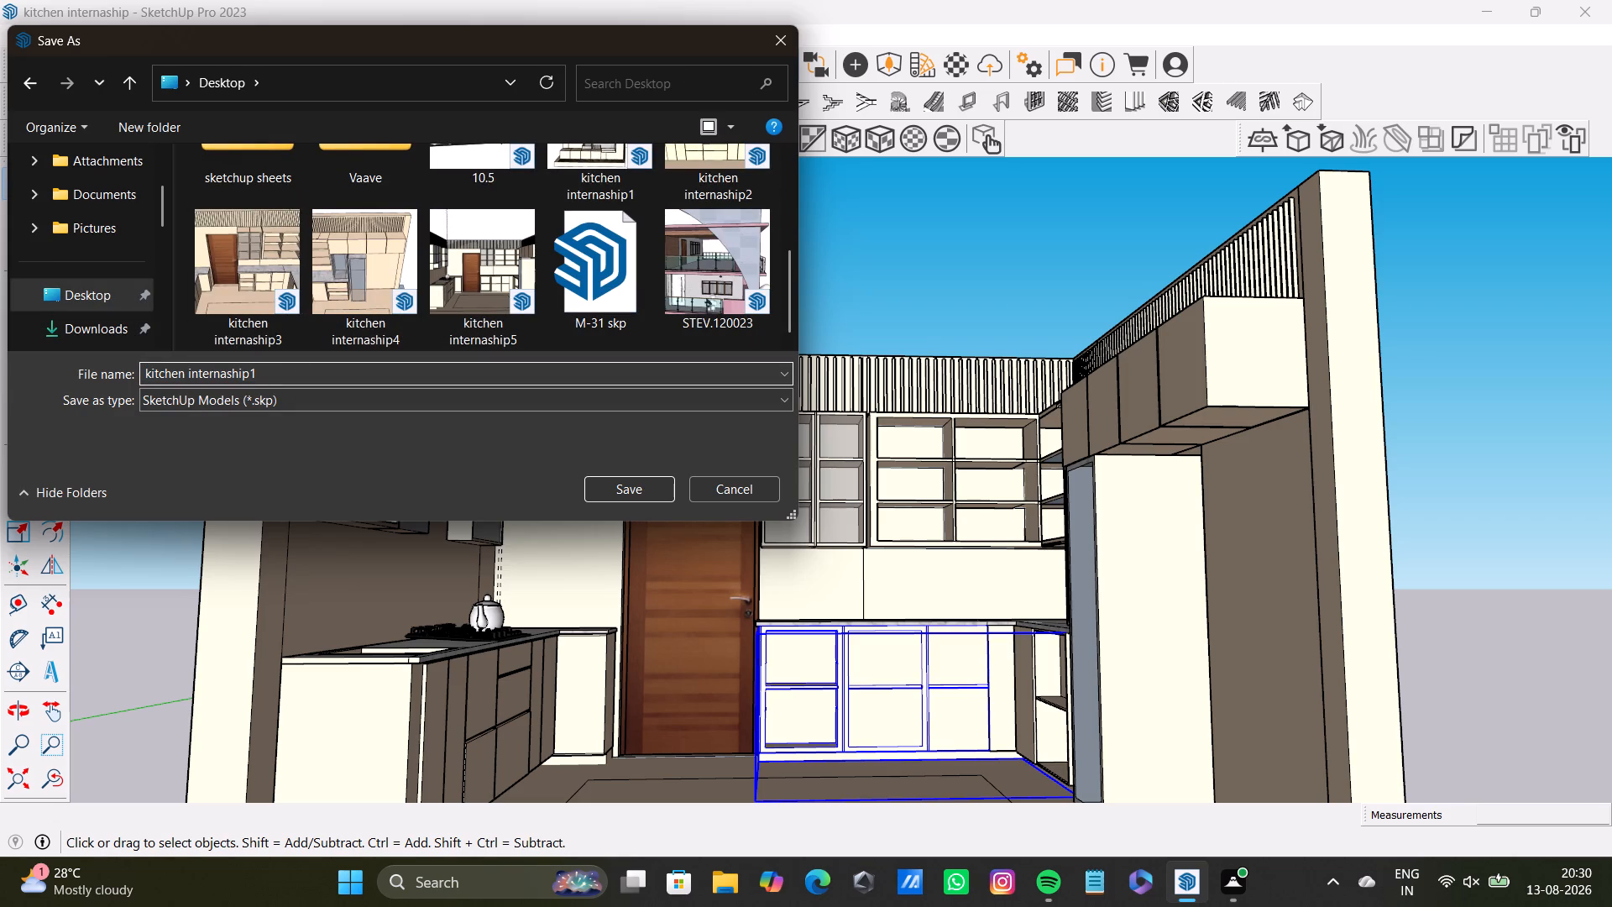
pyautogui.press('BackSpace')
pyautogui.press('space')
pyautogui.write('6')
pyautogui.press('Return')
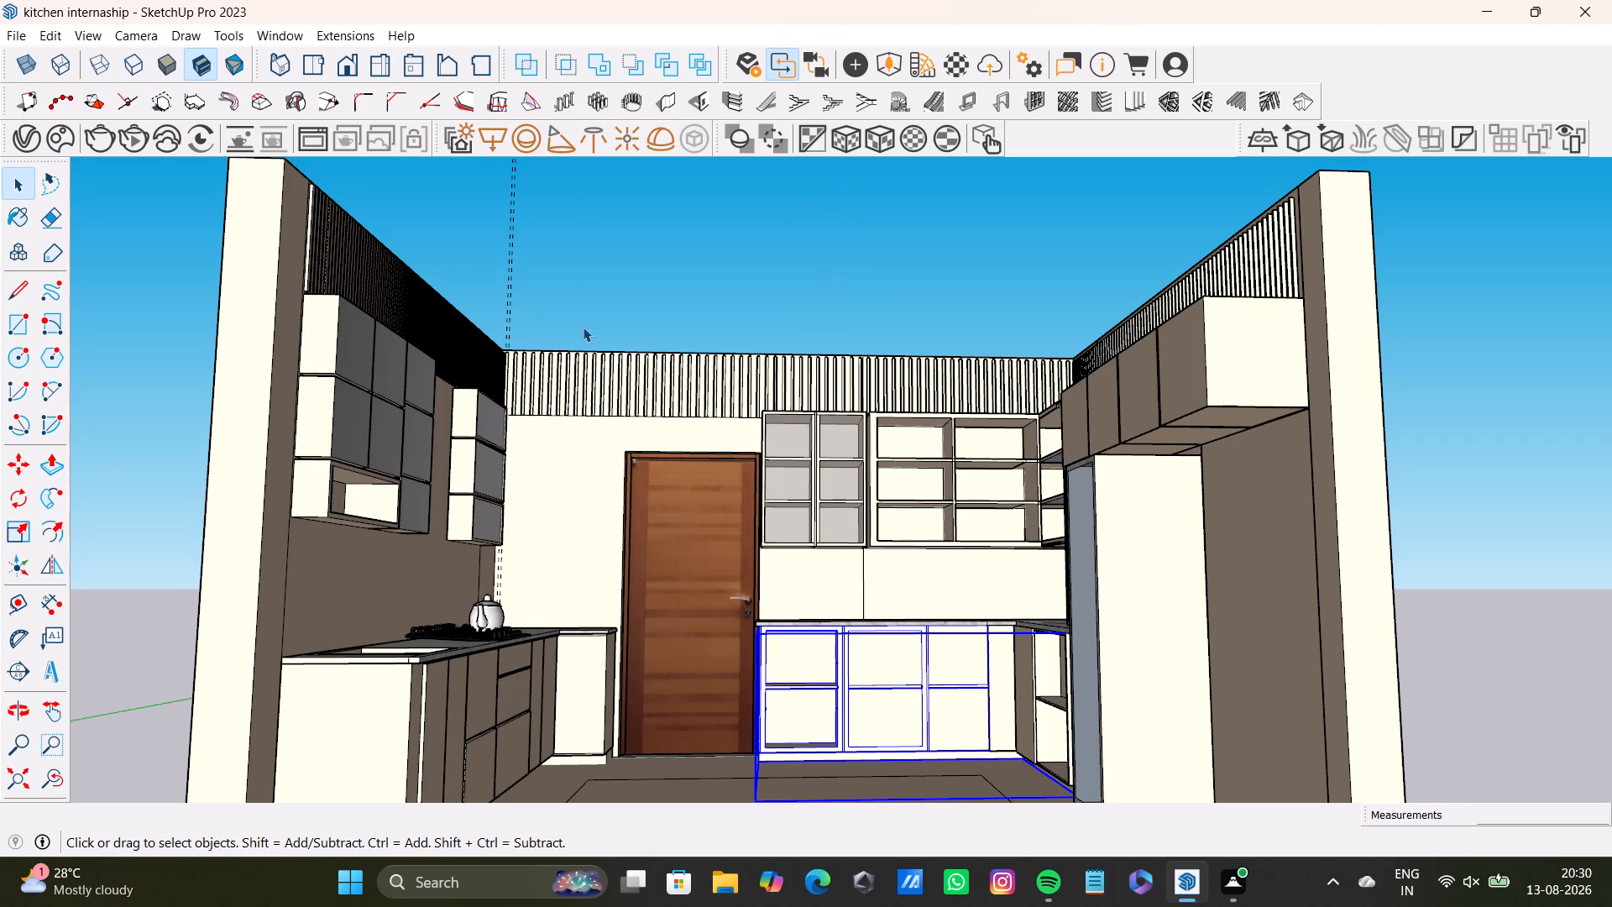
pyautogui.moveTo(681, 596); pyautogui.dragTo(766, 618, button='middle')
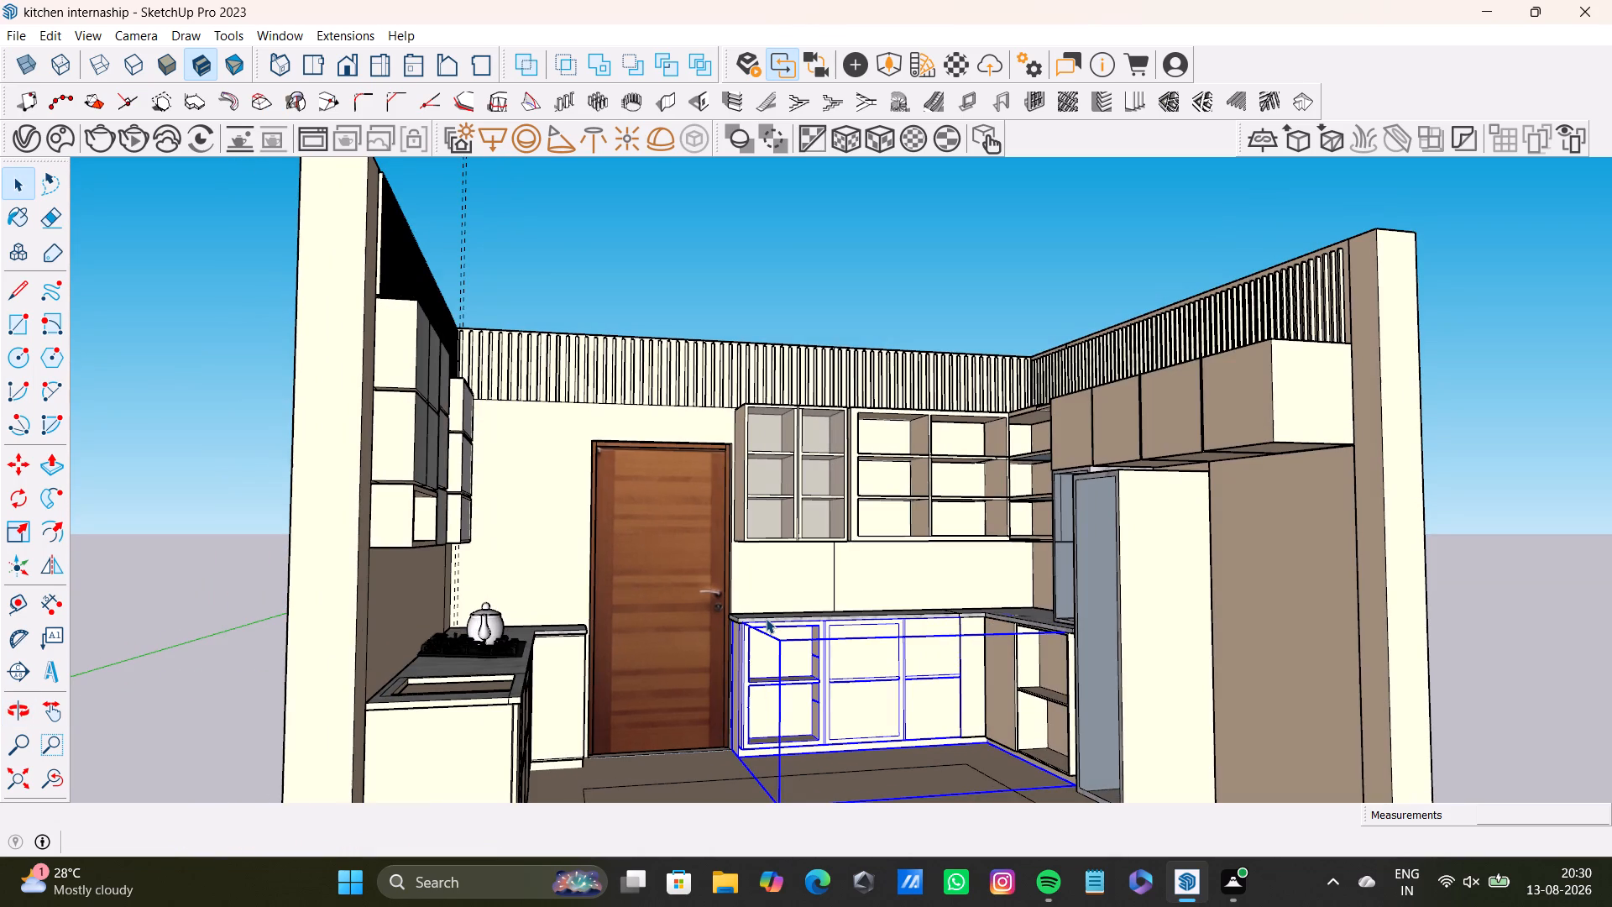